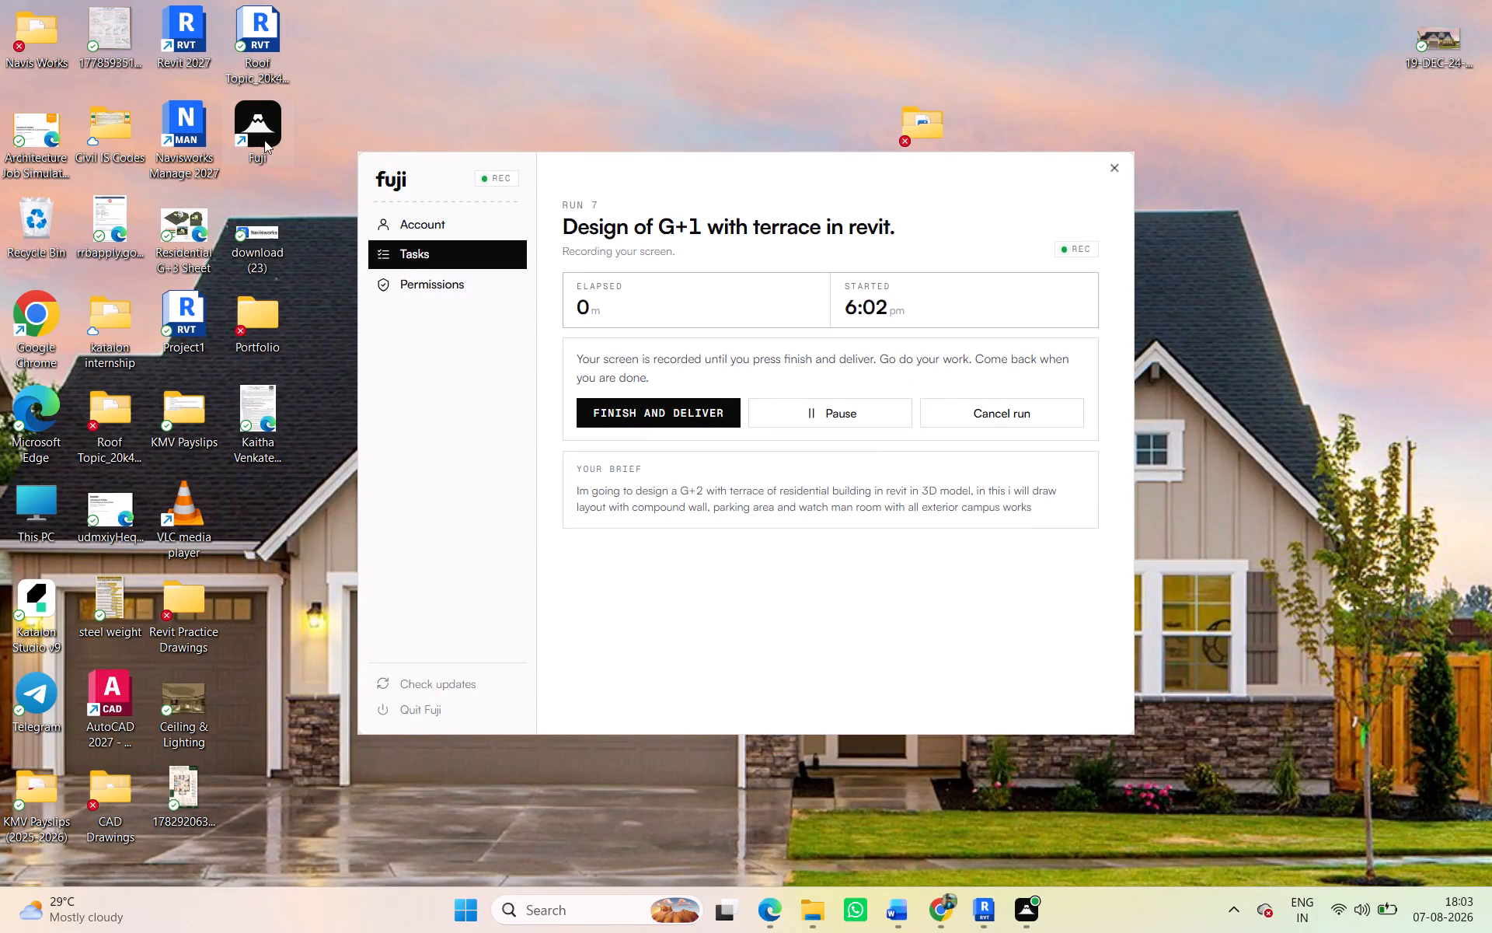
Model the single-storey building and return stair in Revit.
Switch to Revit with the Ground Floor plan of Project1.
left_click(992, 906)
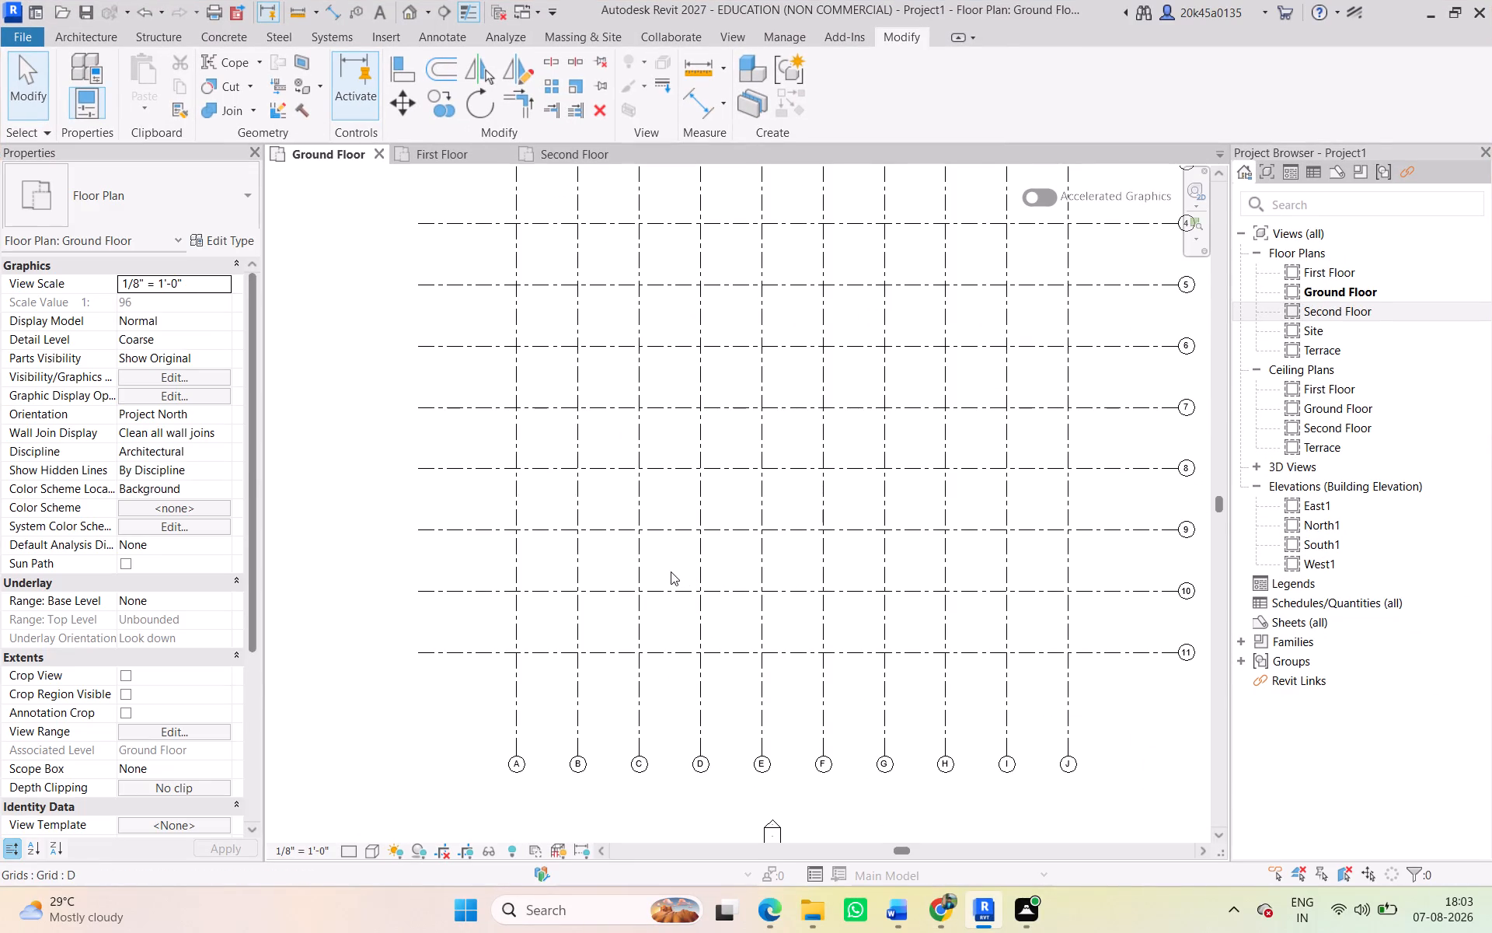
Switch from Revit to another open window.
key("alt+Tab")
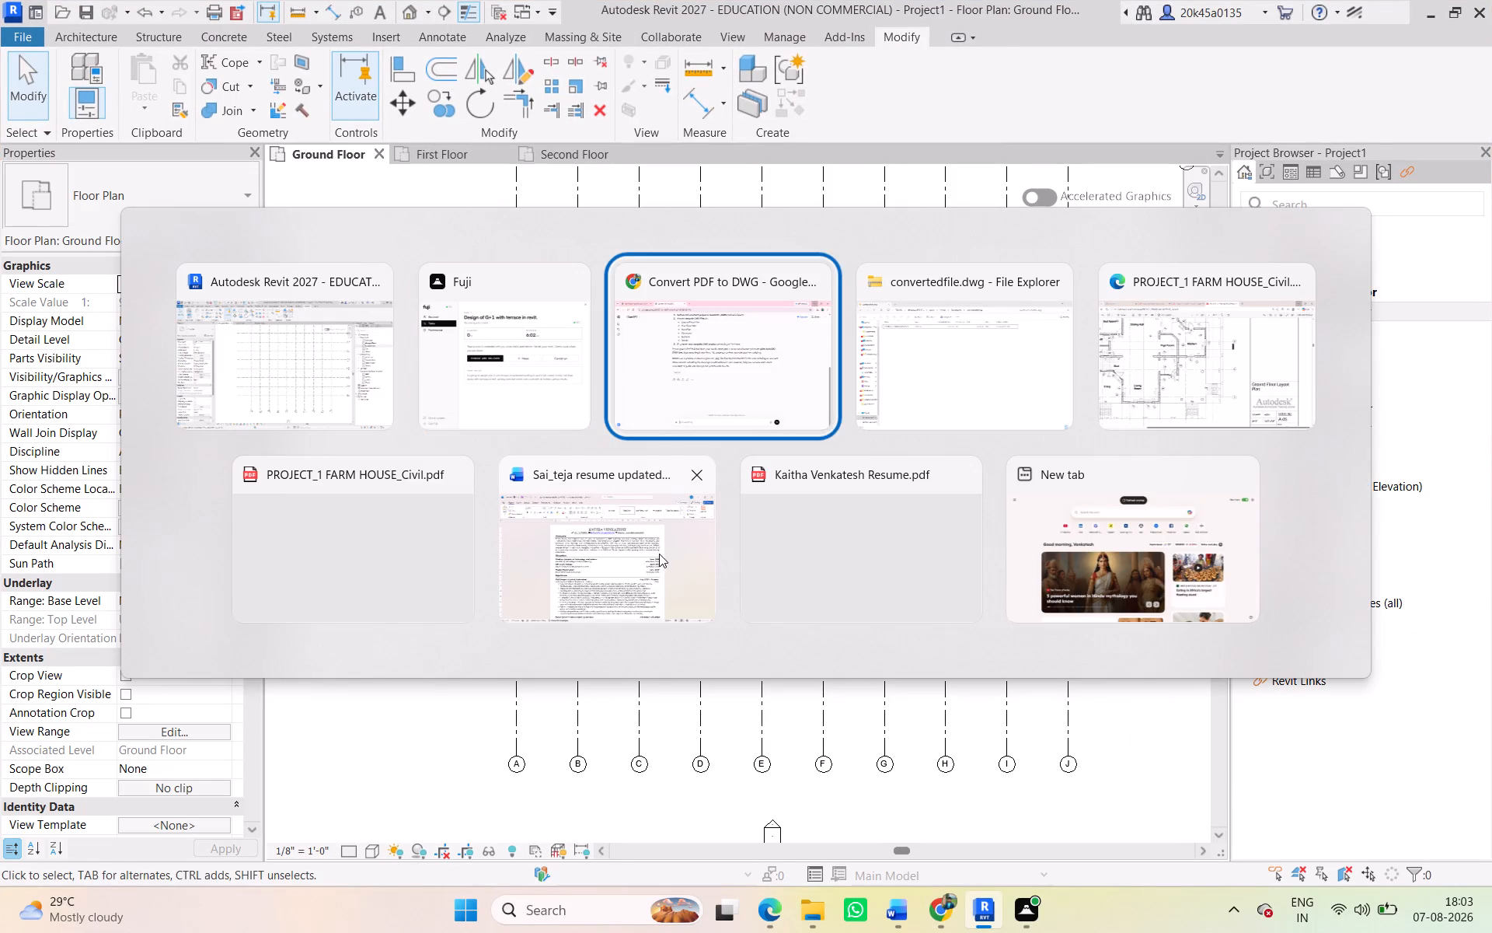
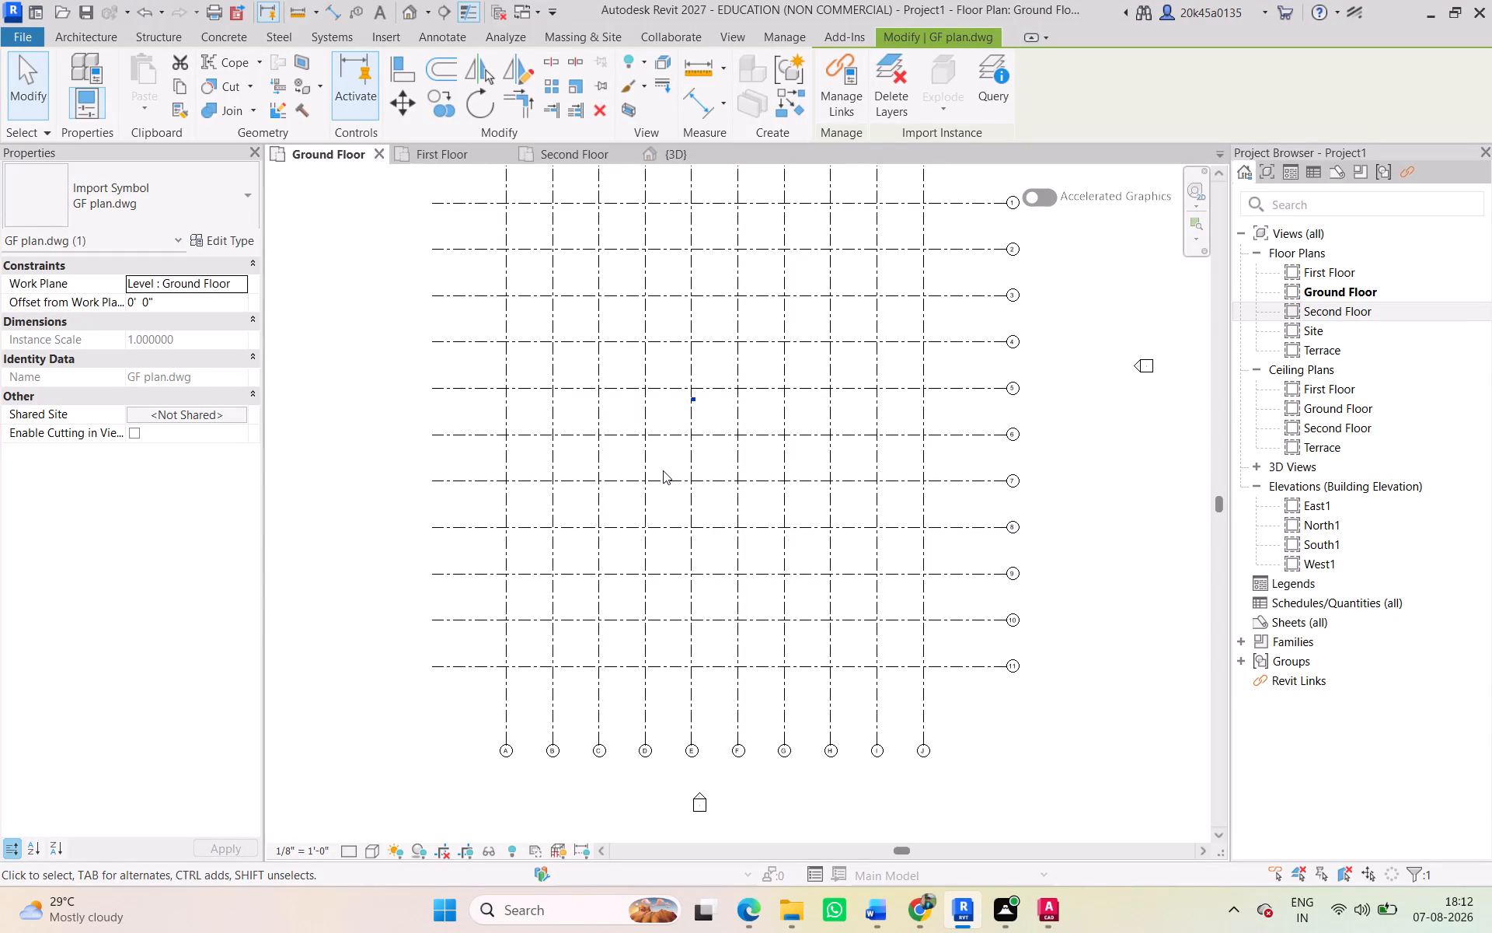
View the GF plan drawing in AutoCAD and return to the Ground Floor plan in Revit.
key("alt+Tab")
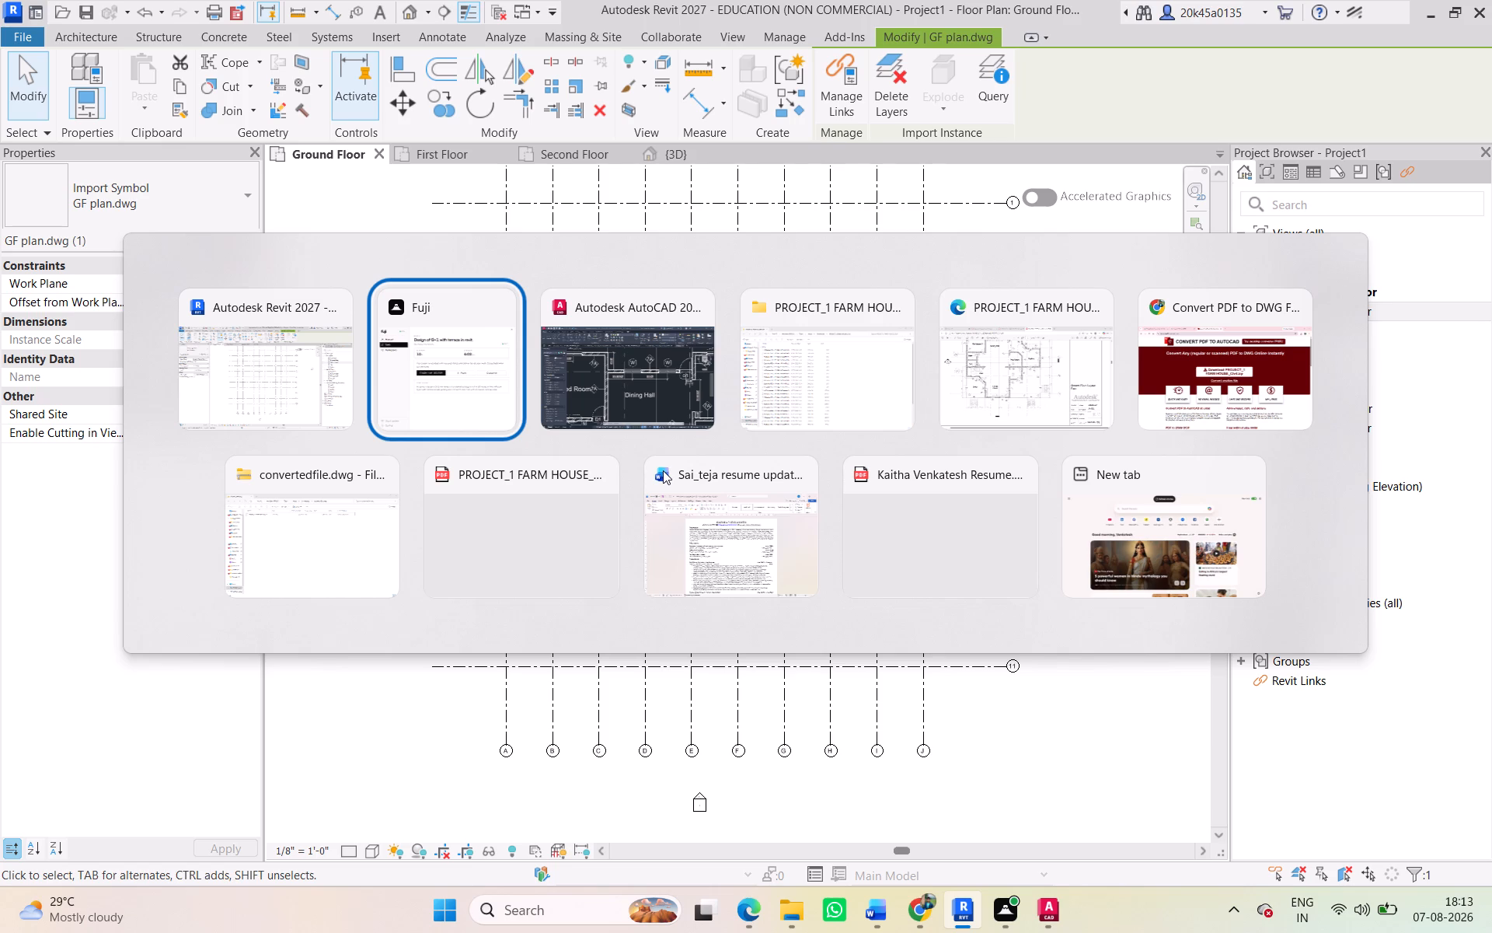
key("alt+Tab")
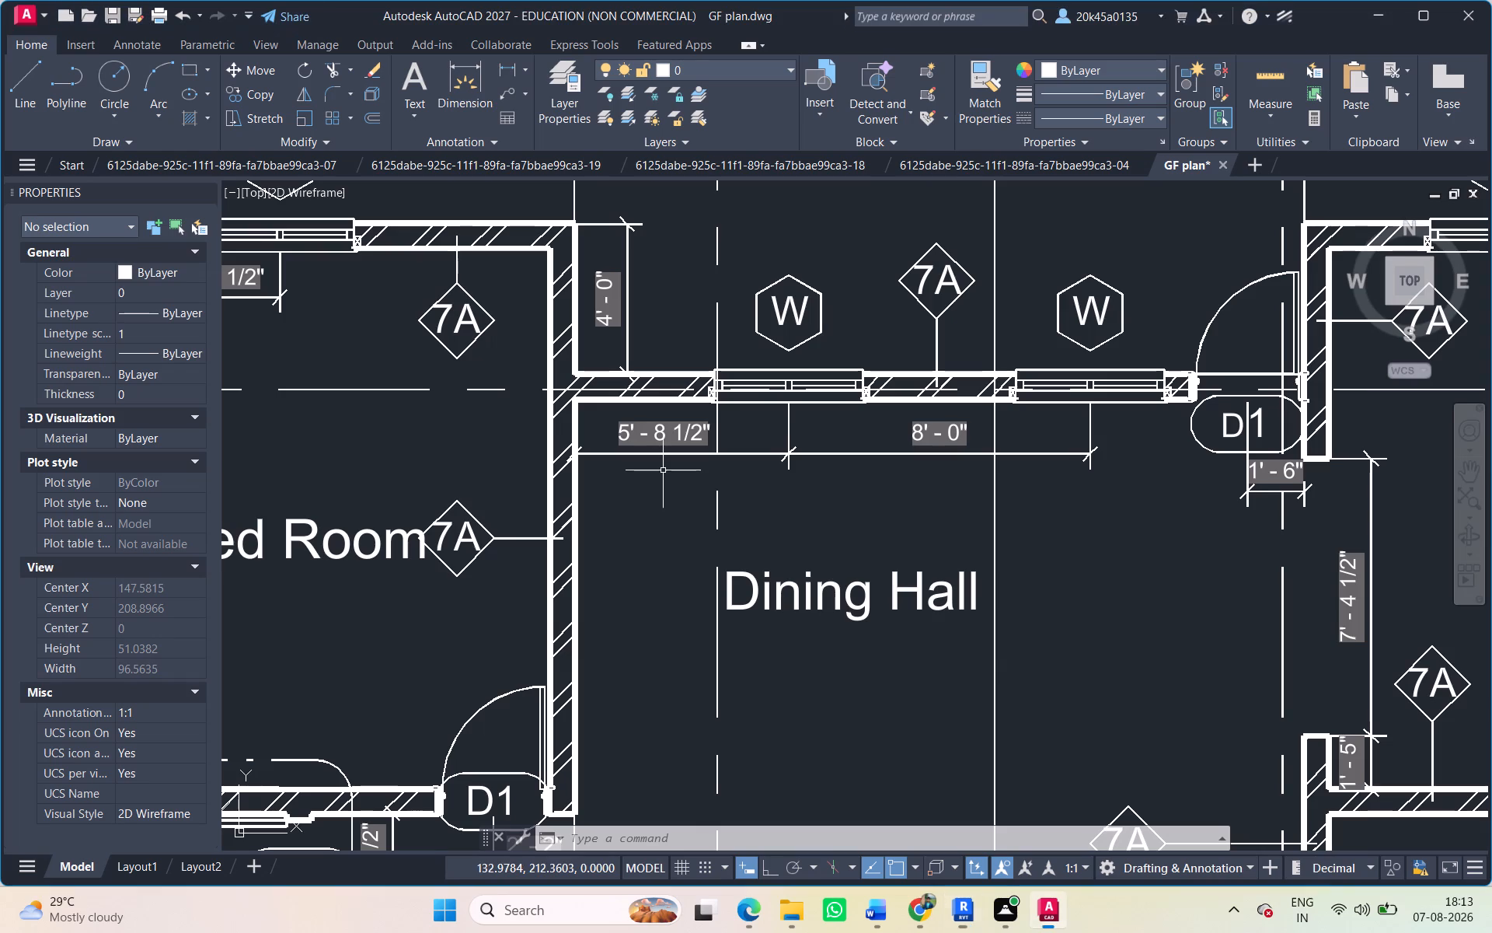
key("alt+Tab")
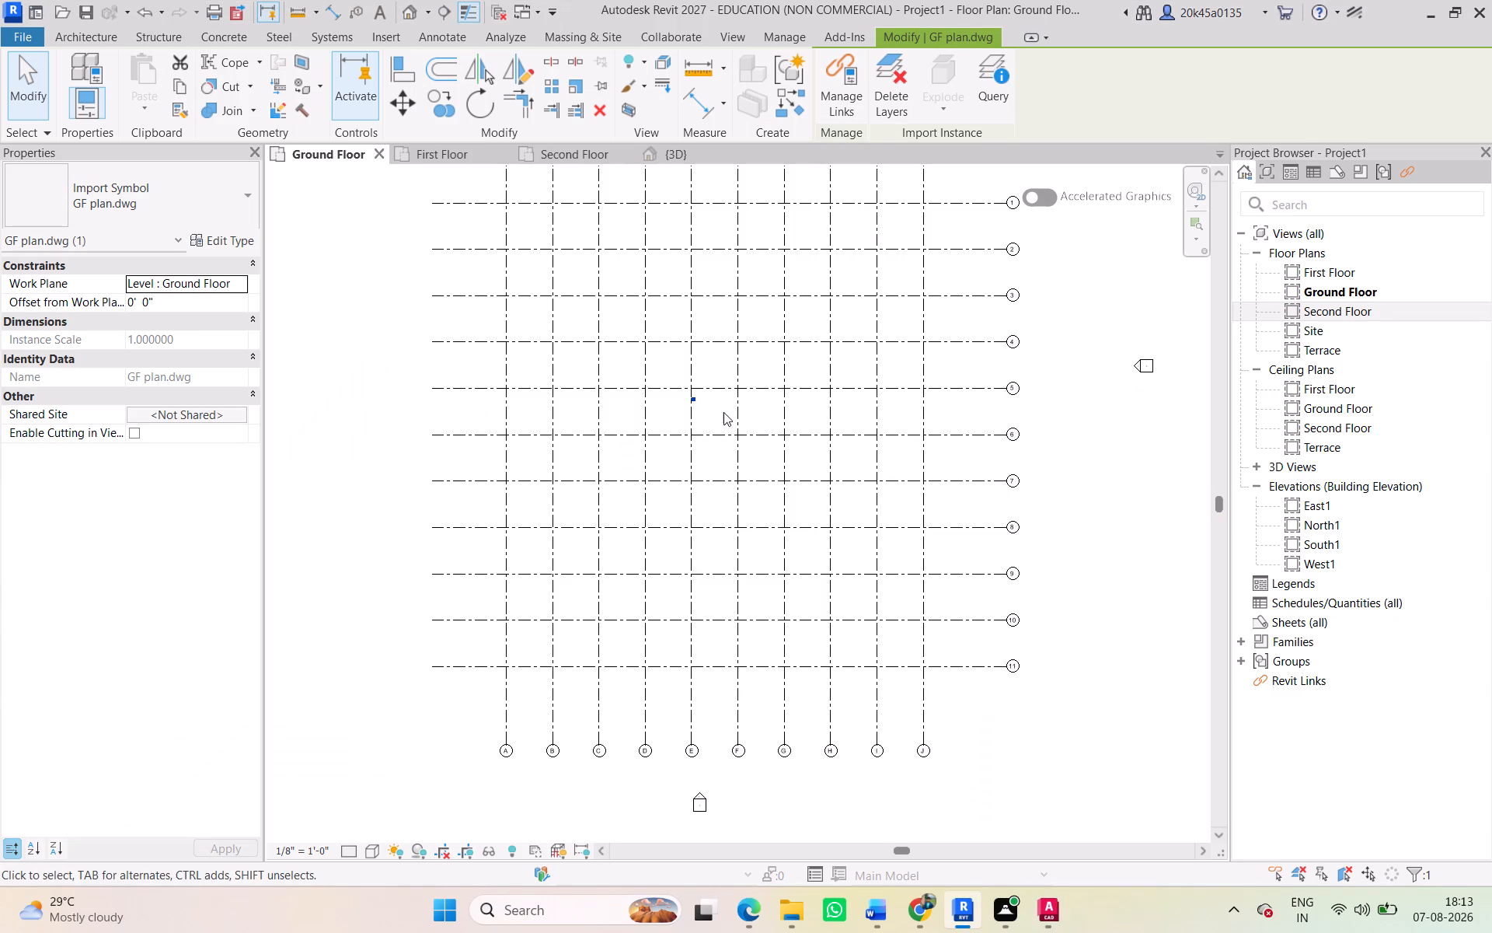
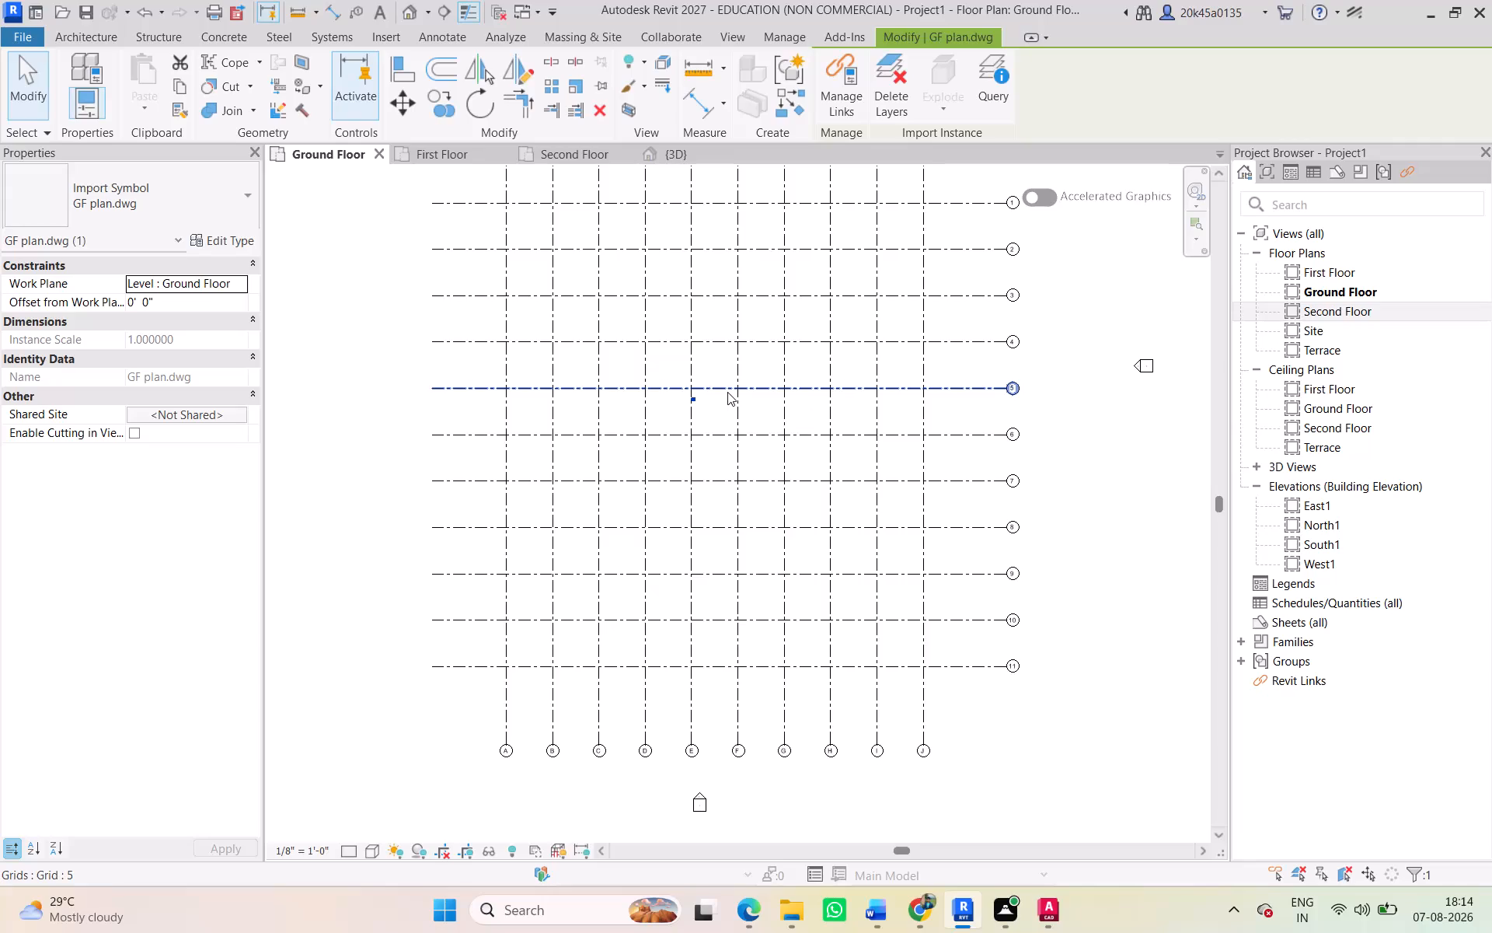
Inspect the imported GF plan on the Ground Floor plan in Revit and switch to AutoCAD to view the source drawing.
scroll(626, 393, "up", 3)
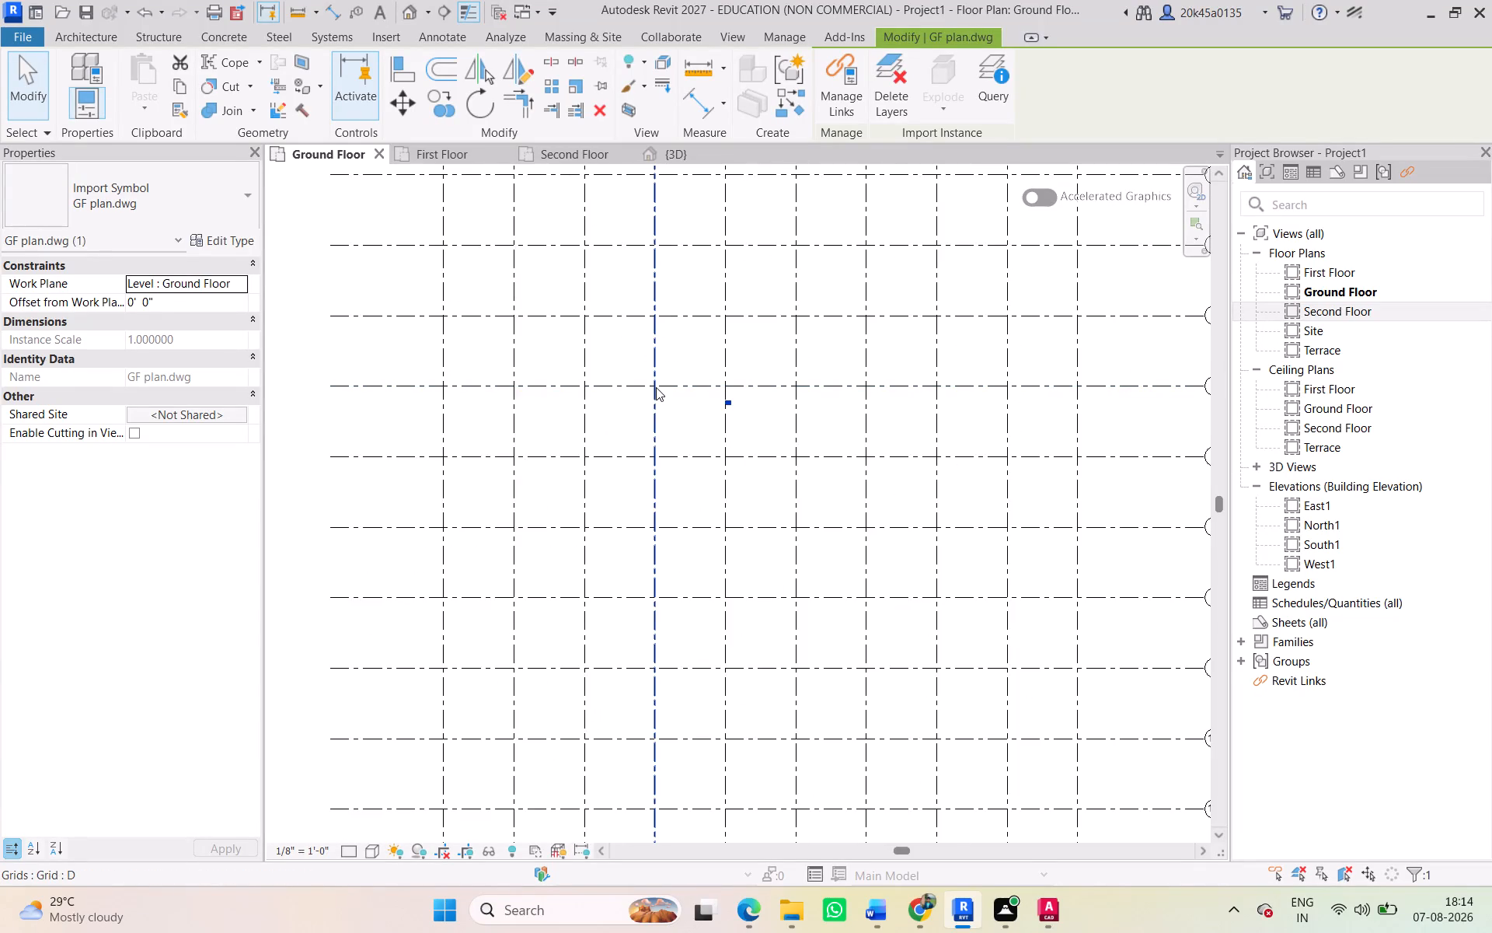
key("alt+Tab")
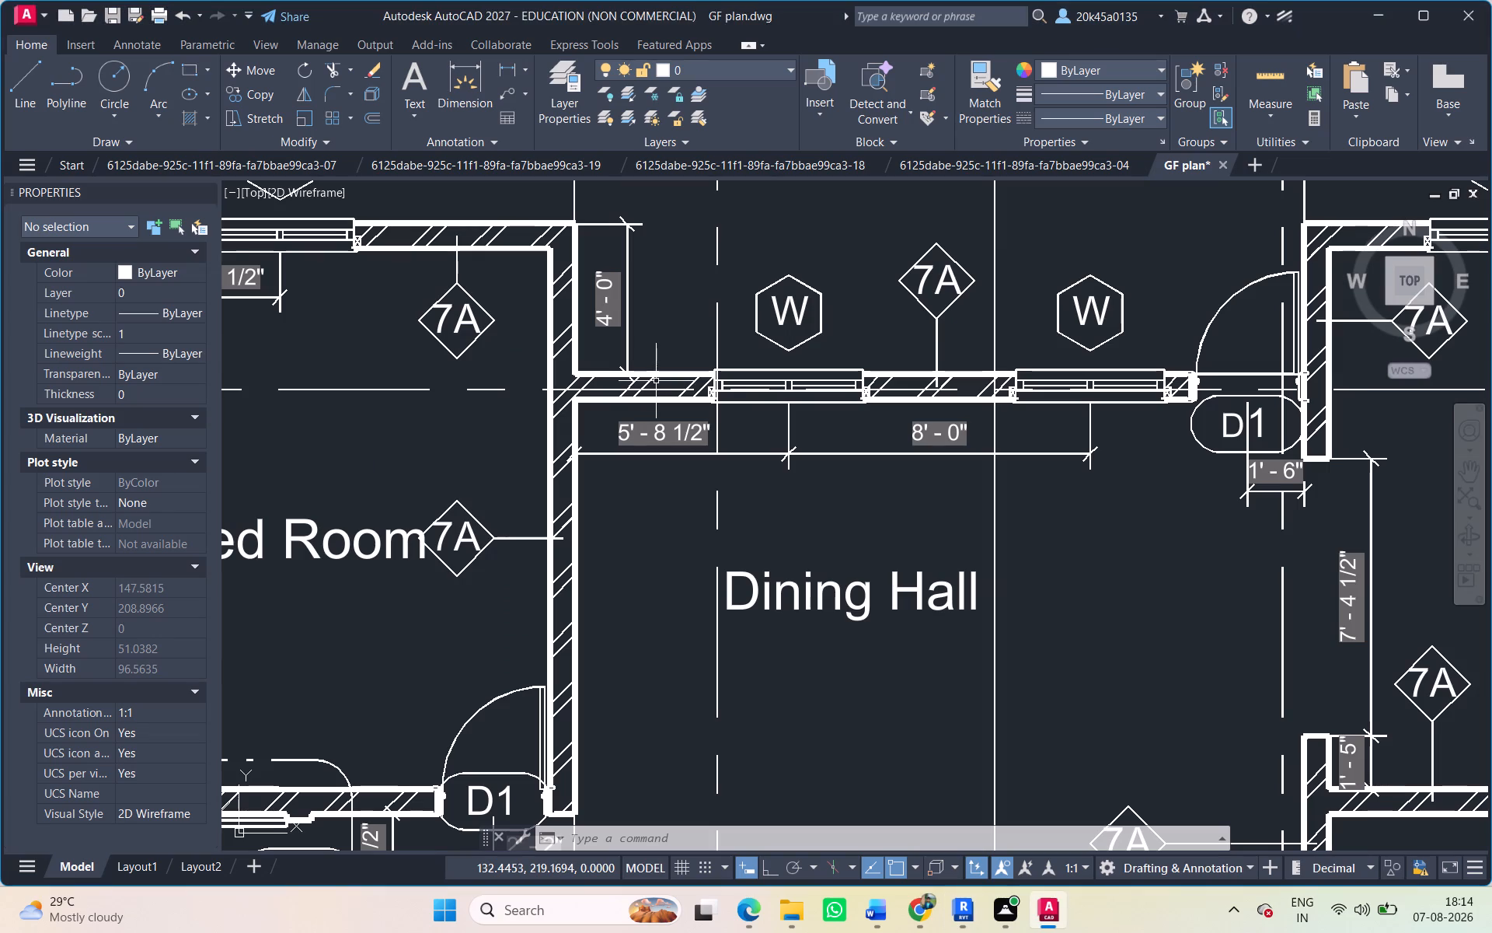
key("alt+Tab")
key("alt+Tab")
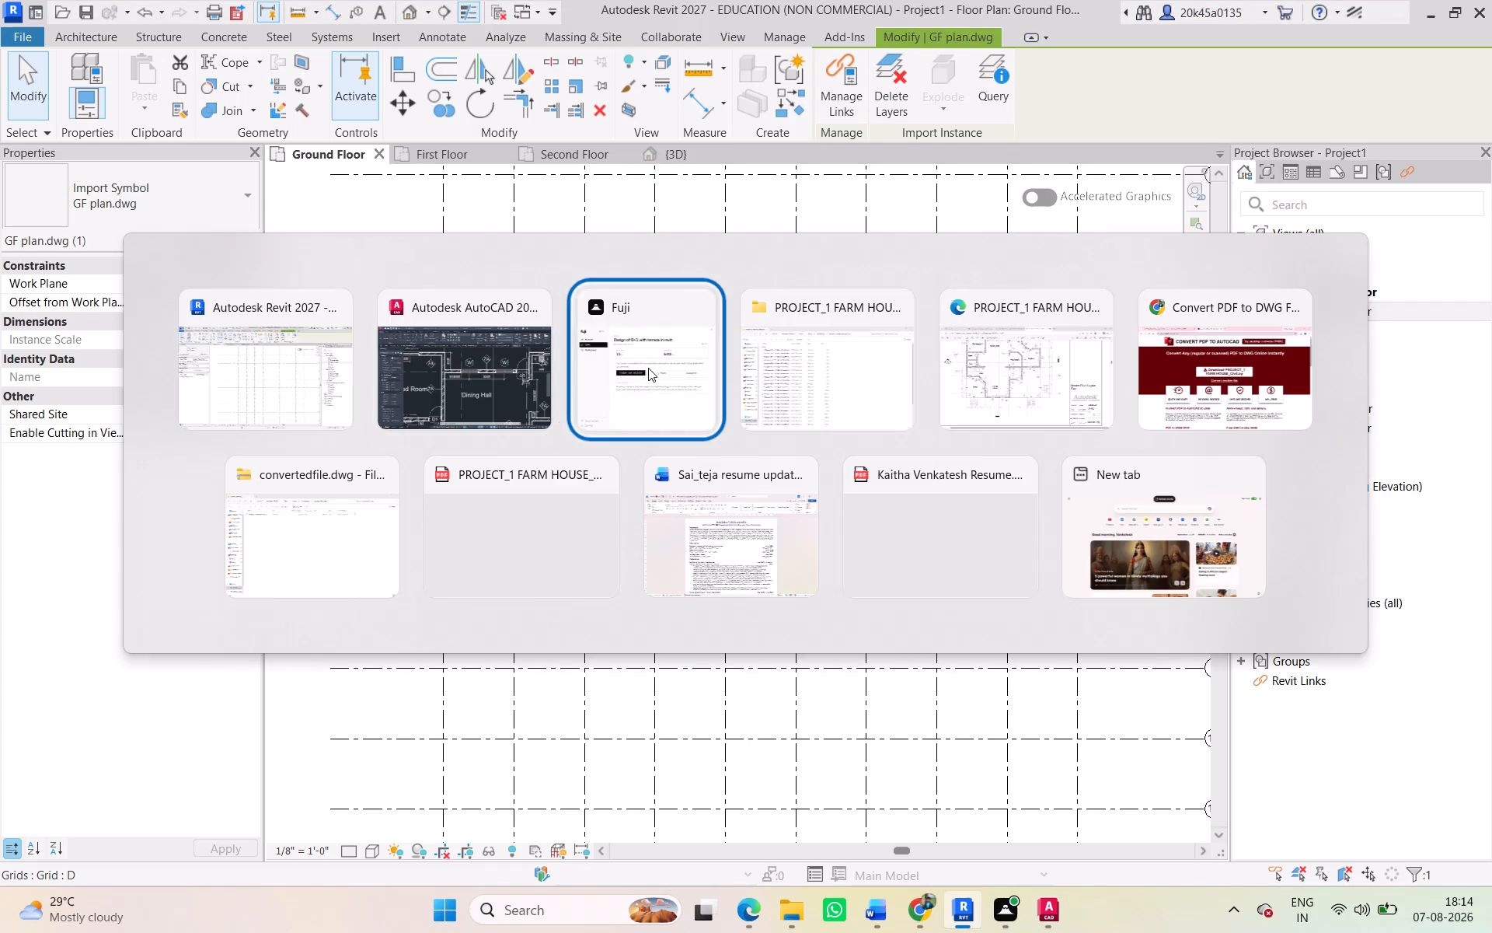
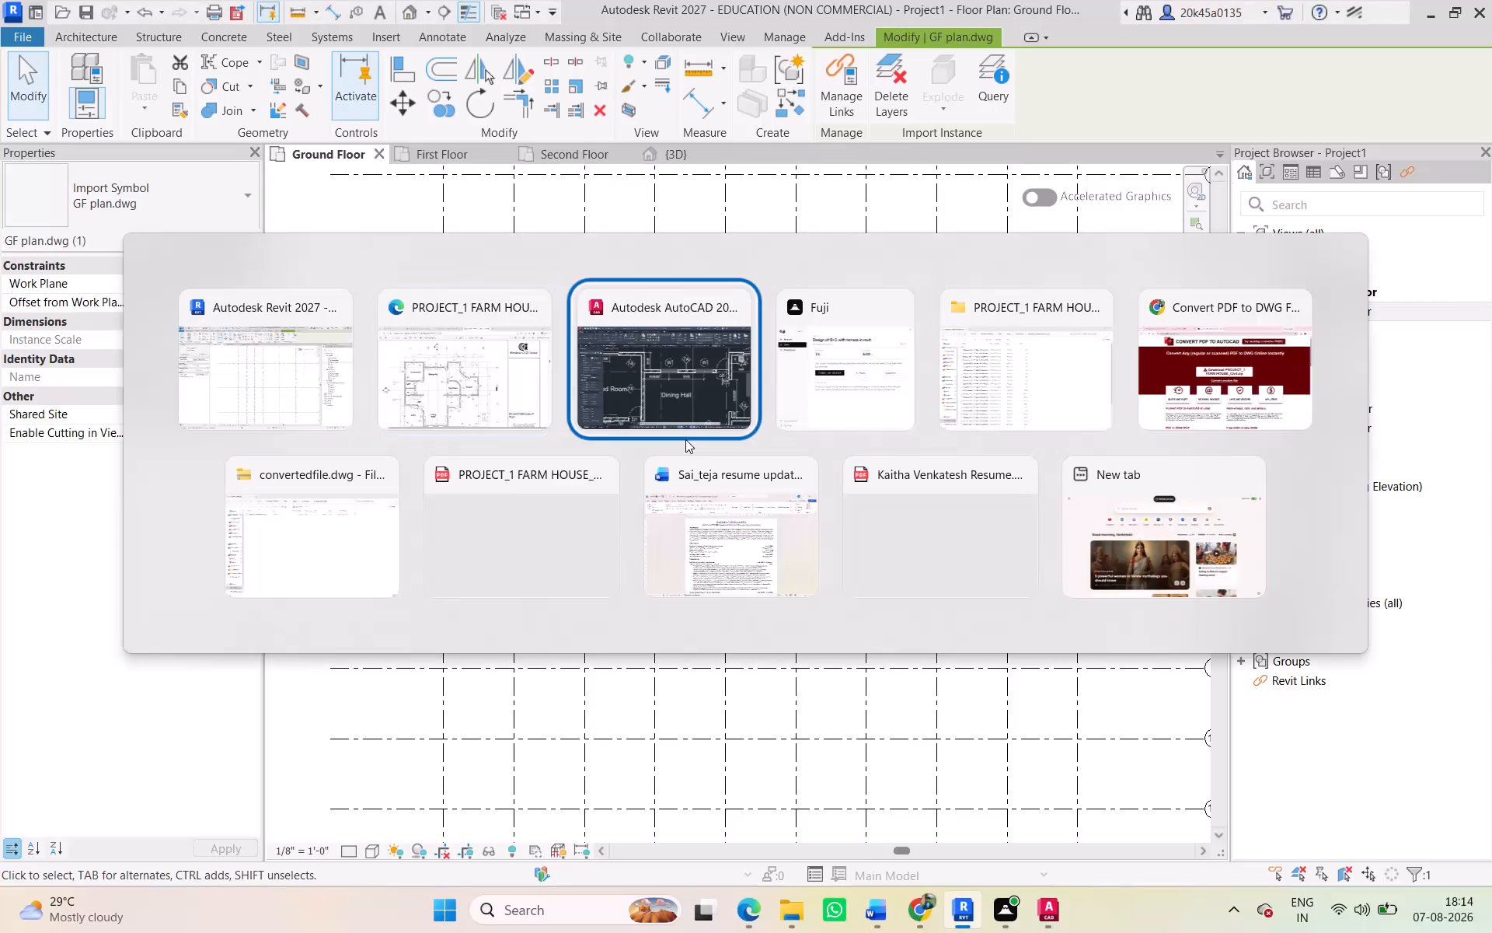
Examine the ground floor room layout and grid lines of the GF plan drawing in AutoCAD, and switch to another open window.
scroll(692, 446, "up", 2)
scroll(696, 449, "down", 5)
middle_click_drag(691, 451, 647, 439)
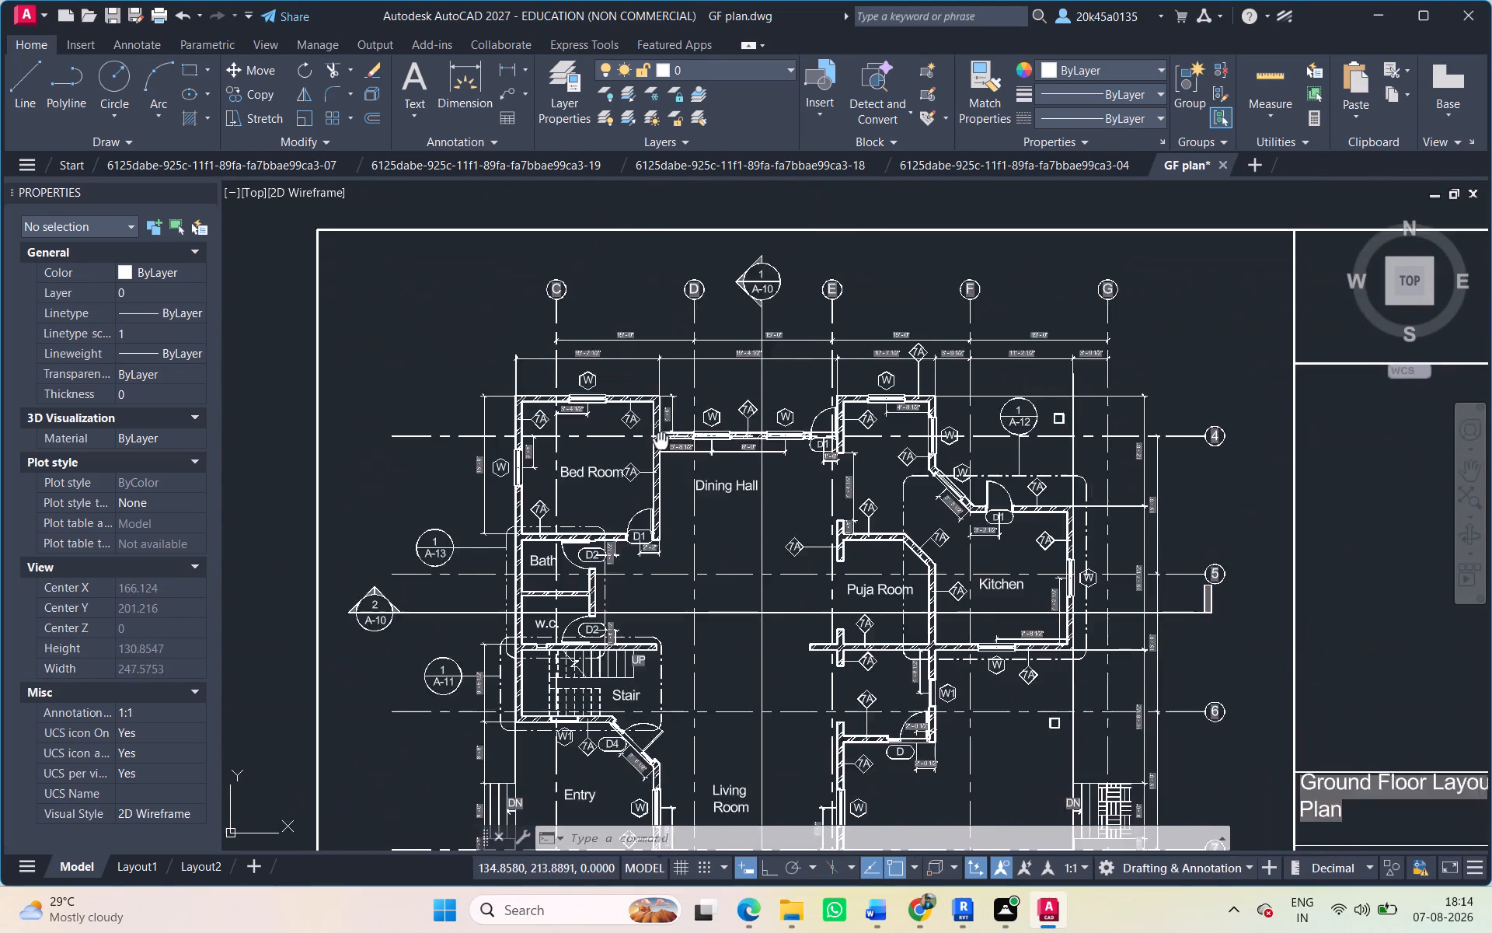
middle_click_drag(647, 439, 485, 360)
key("alt+Tab")
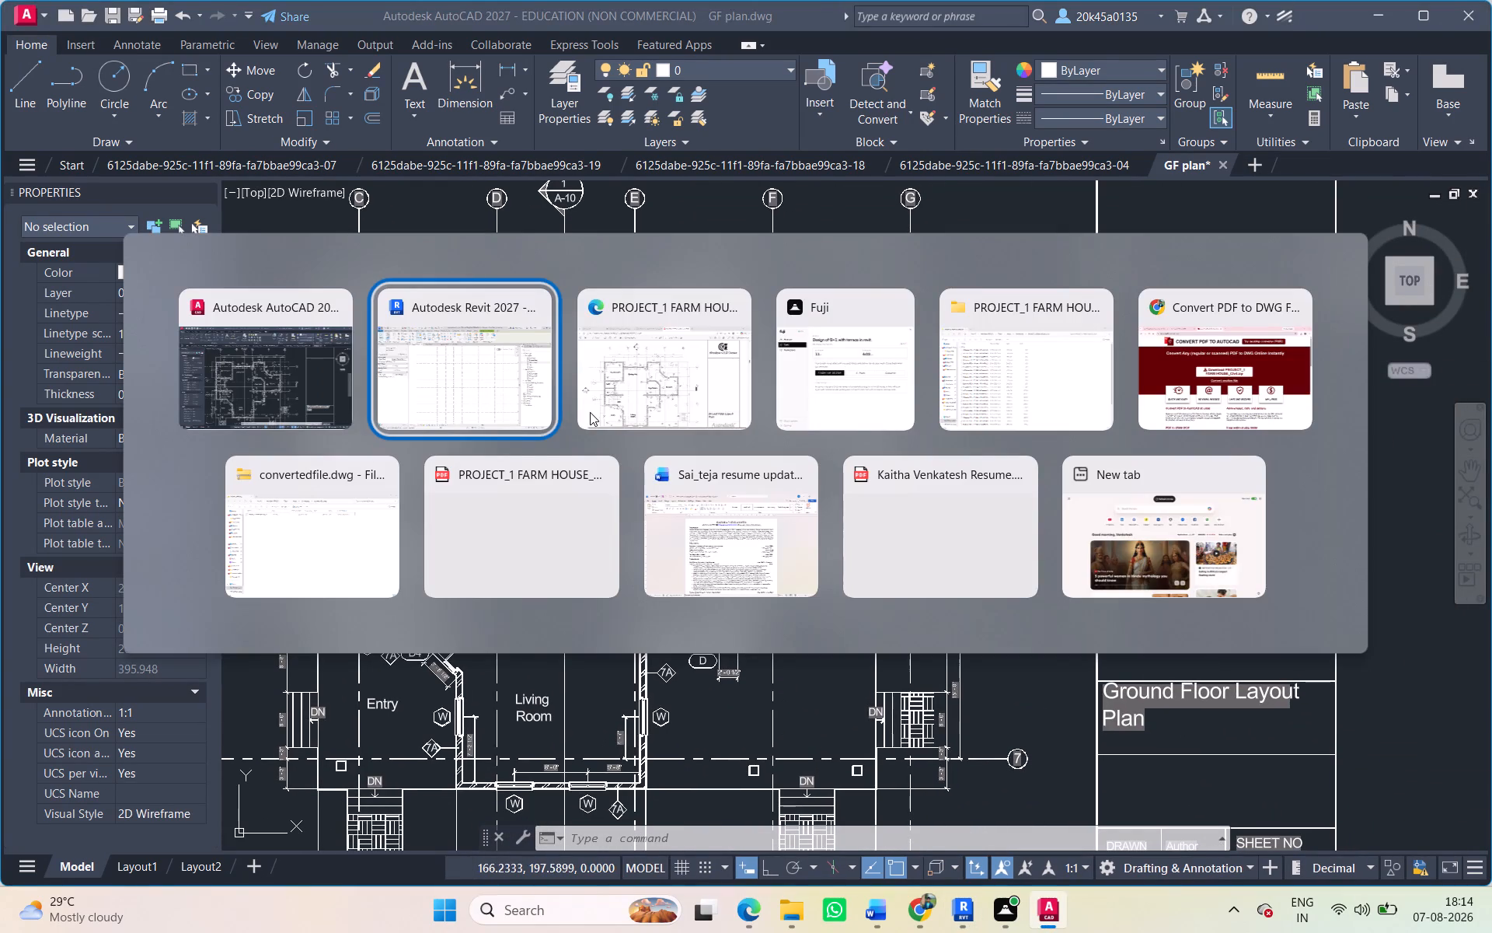
key("alt+Tab")
key("alt+Tab")
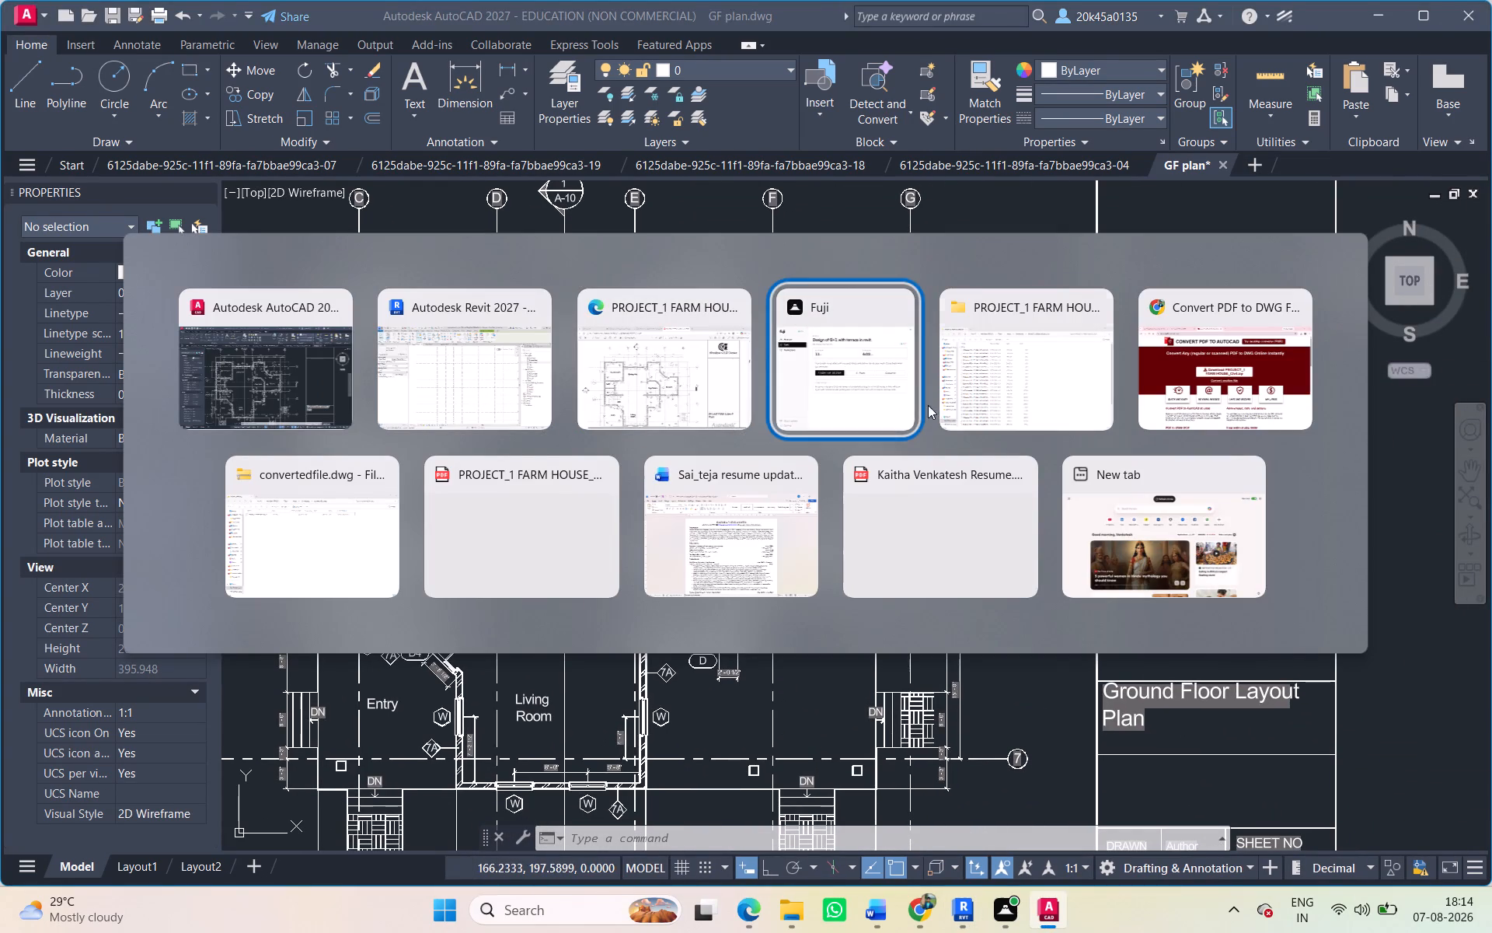
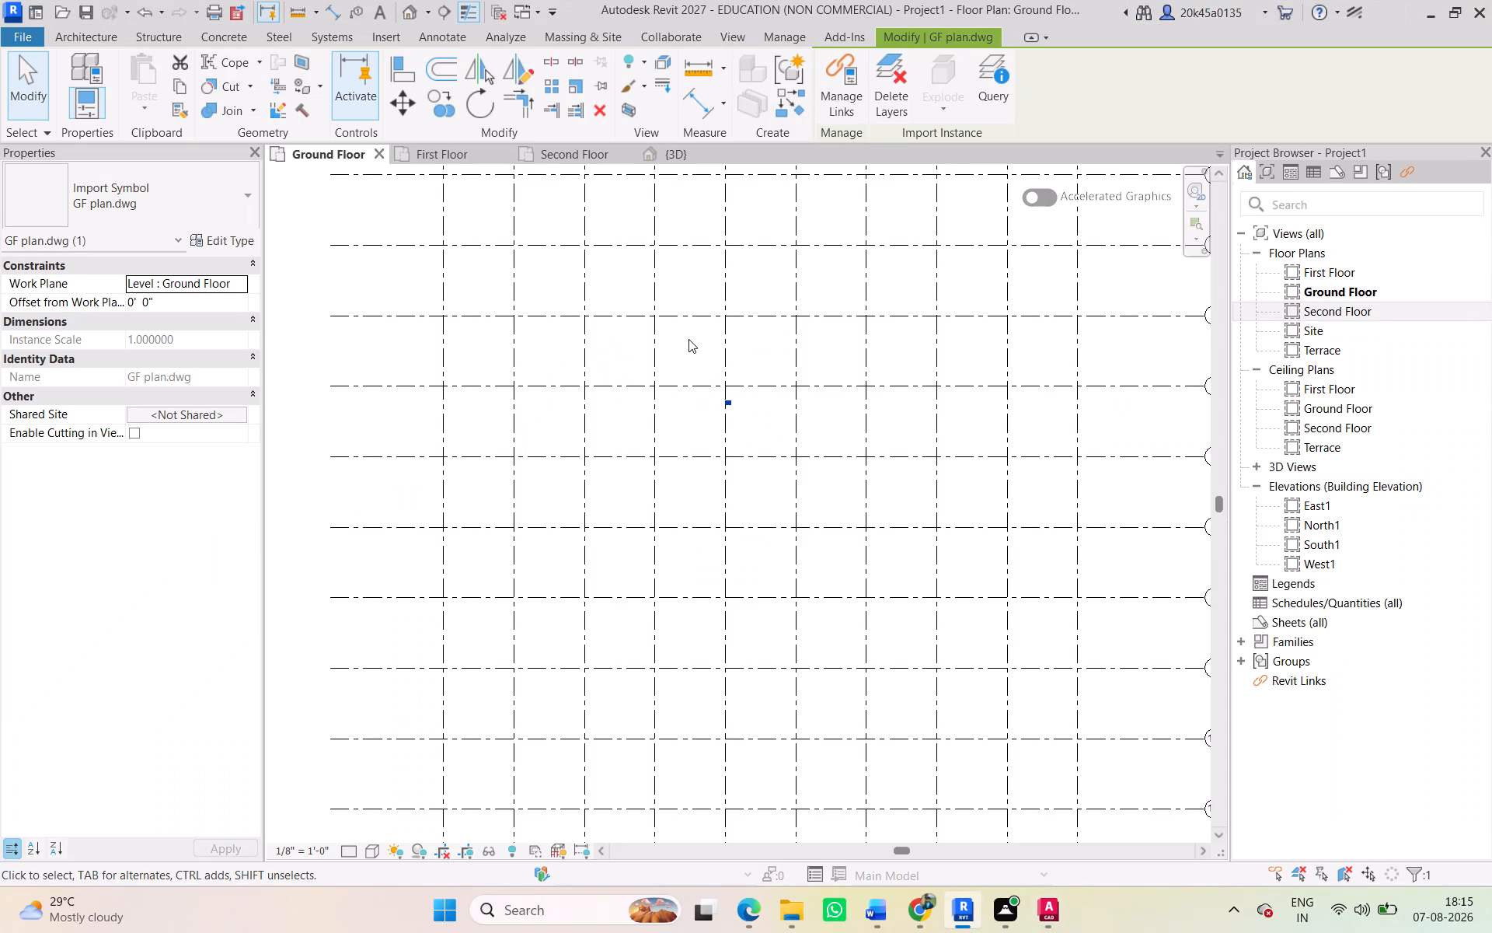
Examine the size and position of the imported GF plan relative to the grid lines on the Ground Floor plan.
scroll(720, 415, "up", 10)
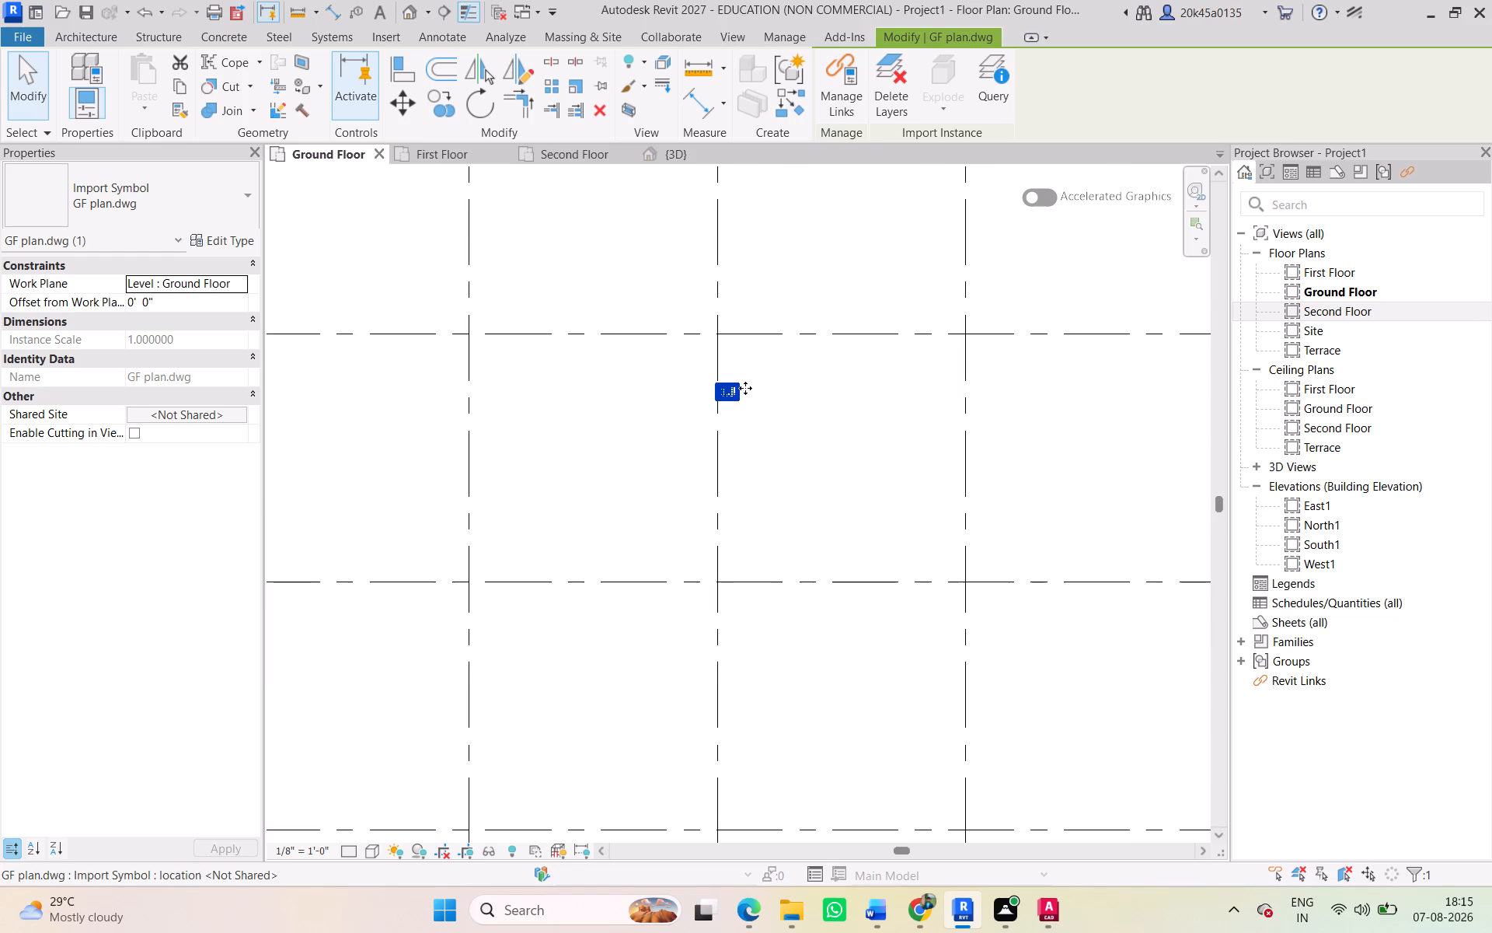
scroll(745, 388, "up", 3)
scroll(745, 388, "down", 4)
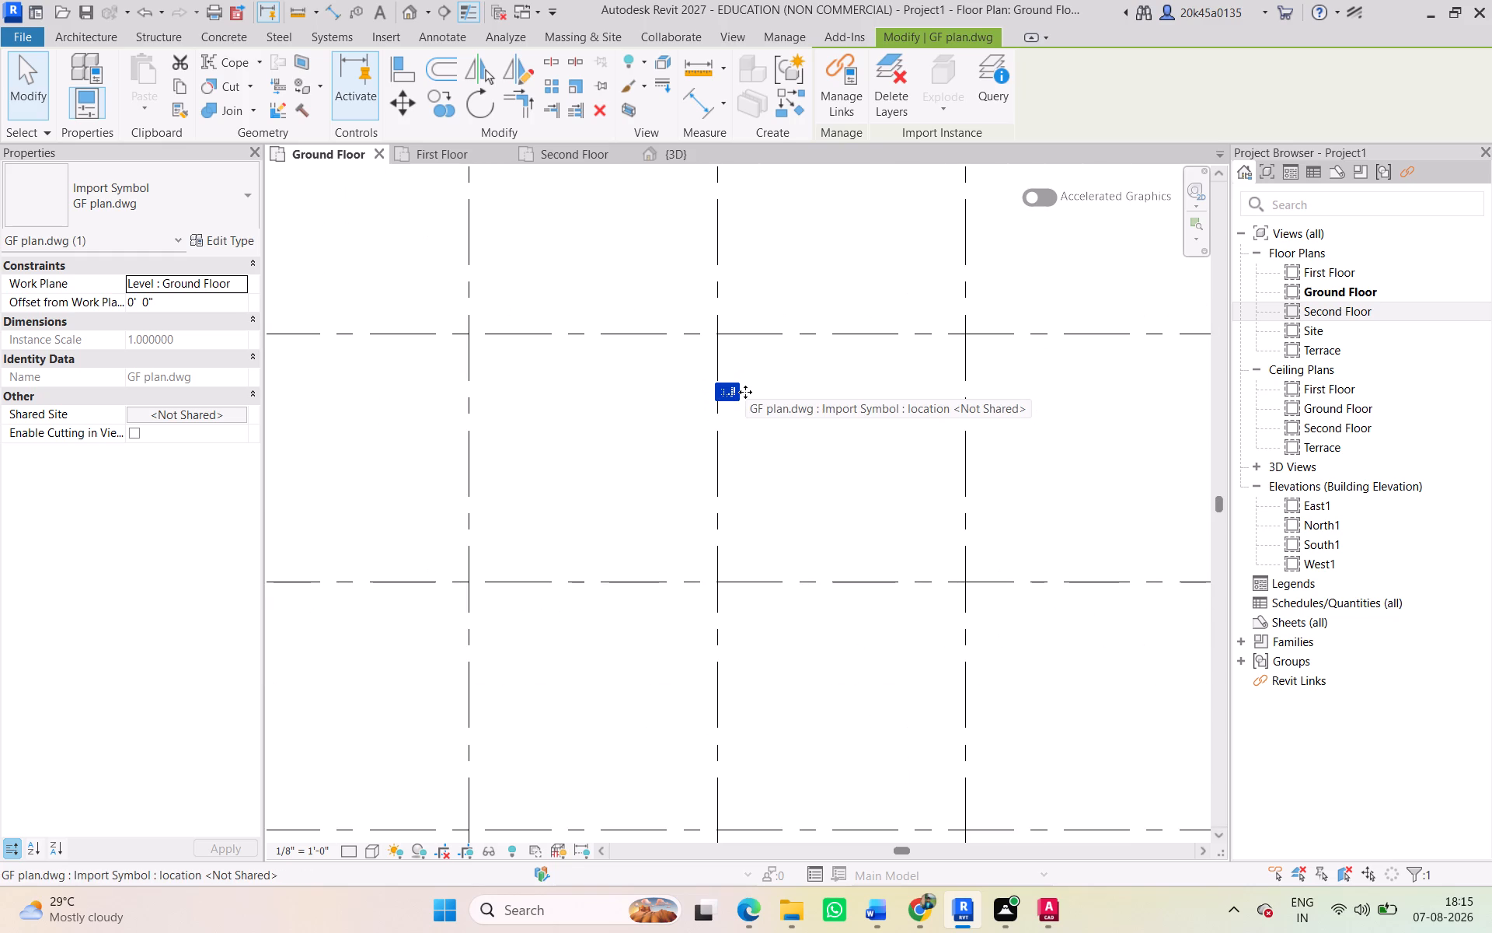
scroll(745, 392, "down", 11)
middle_click_drag(745, 392, 653, 376)
scroll(641, 347, "up", 16)
scroll(720, 557, "up", 5)
scroll(657, 470, "up", 2)
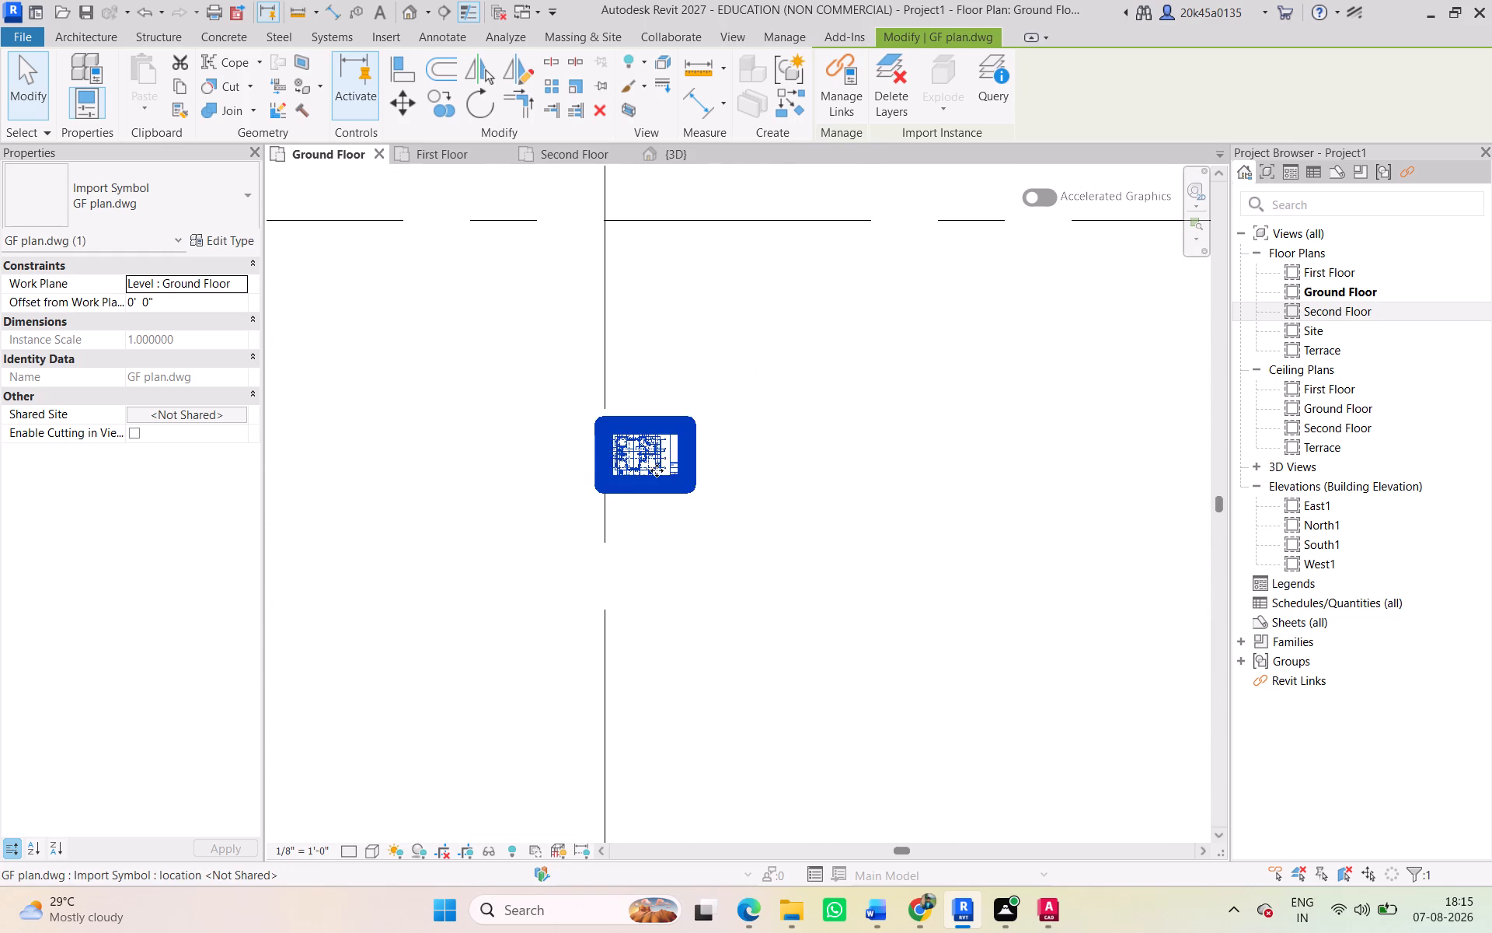
scroll(657, 470, "up", 3)
scroll(598, 414, "up", 5)
scroll(598, 414, "down", 8)
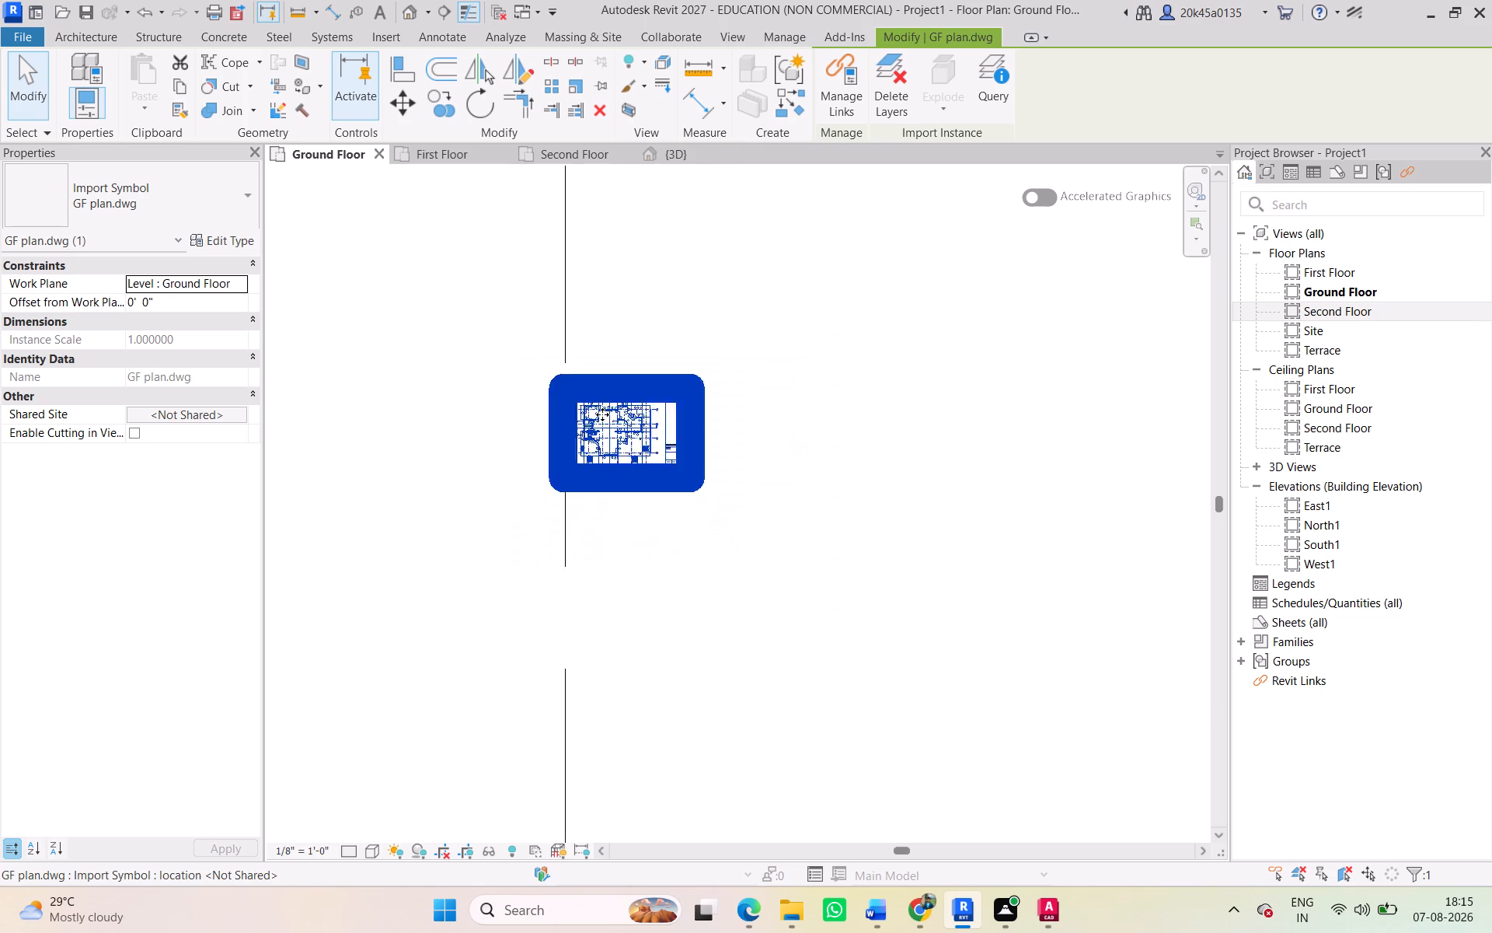
scroll(602, 414, "down", 14)
scroll(602, 414, "down", 17)
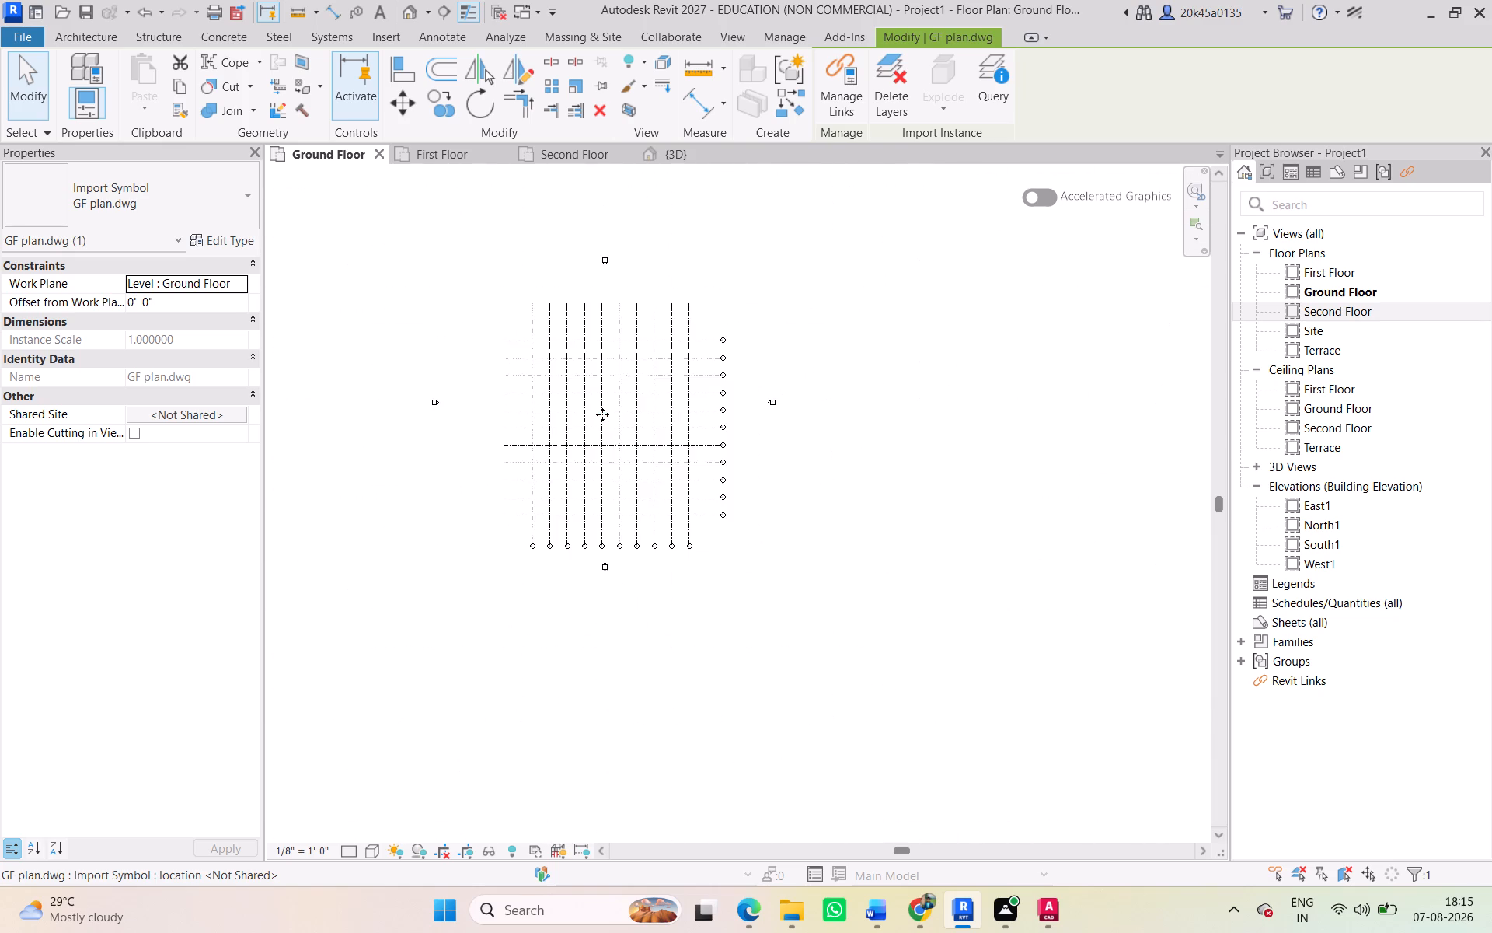
Switch to the GF plan drawing in AutoCAD and check the available annotation scales without changing the current one.
key("alt+Tab")
scroll(553, 423, "down", 3)
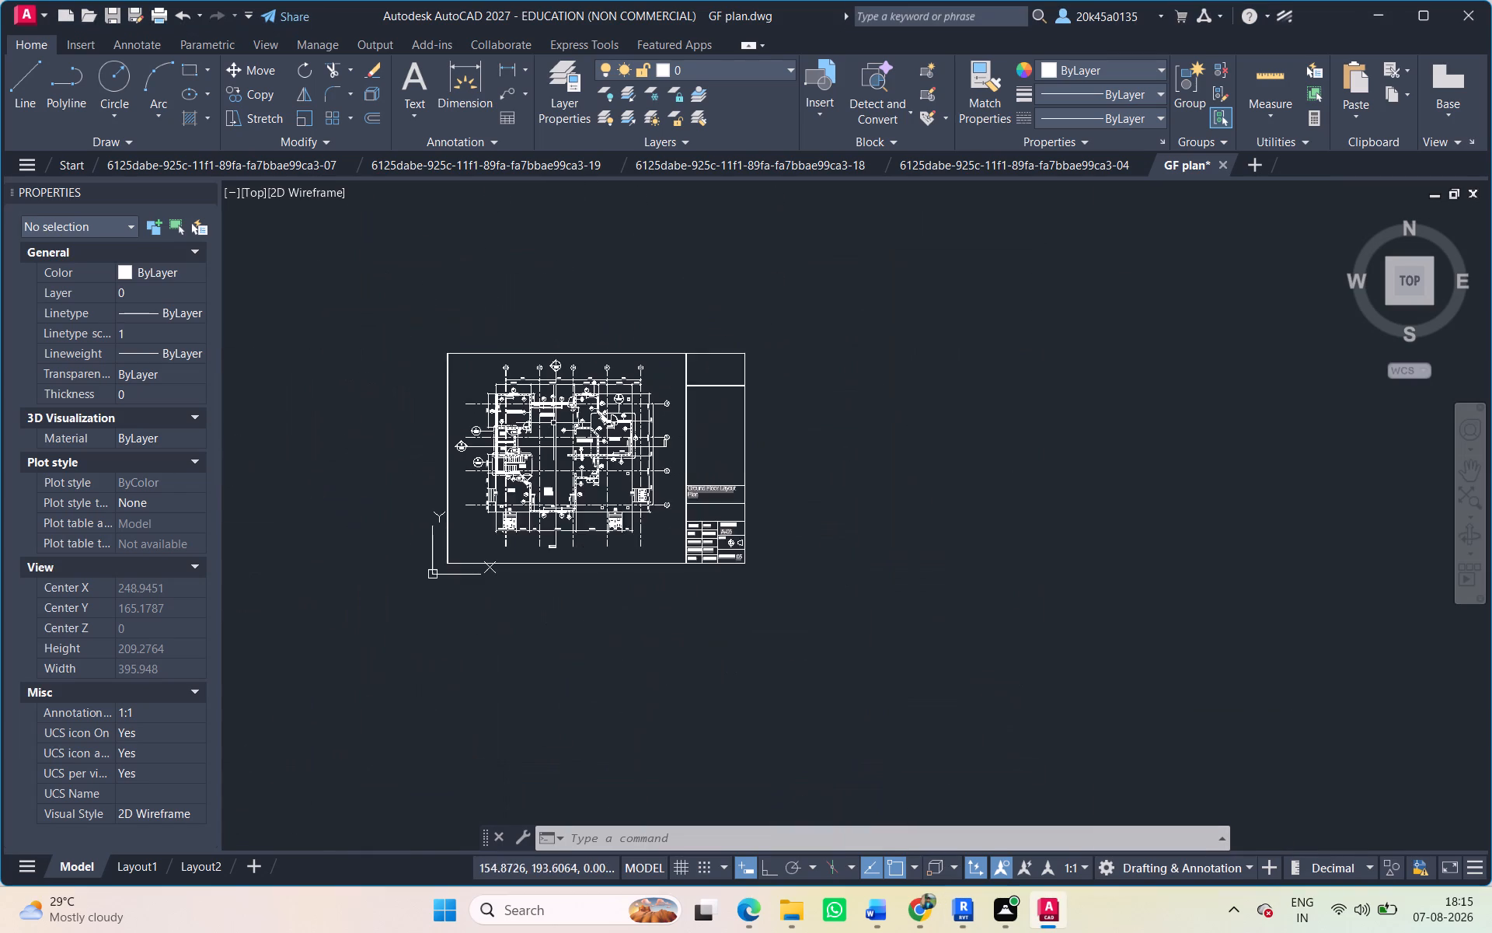
middle_click_drag(557, 426, 614, 420)
left_click(1066, 865)
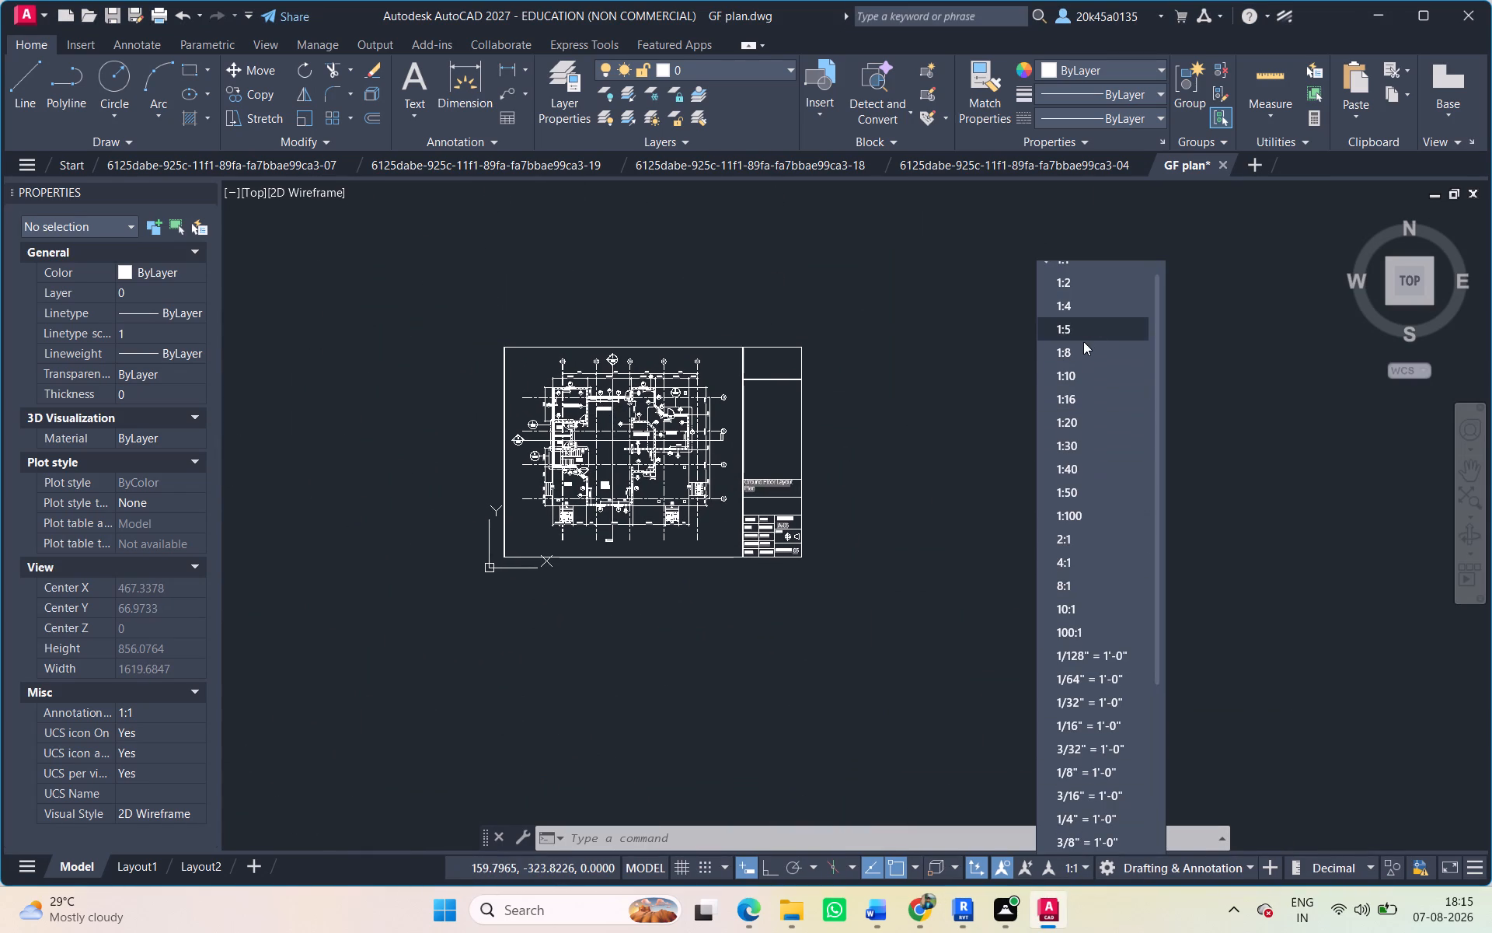
key("Escape")
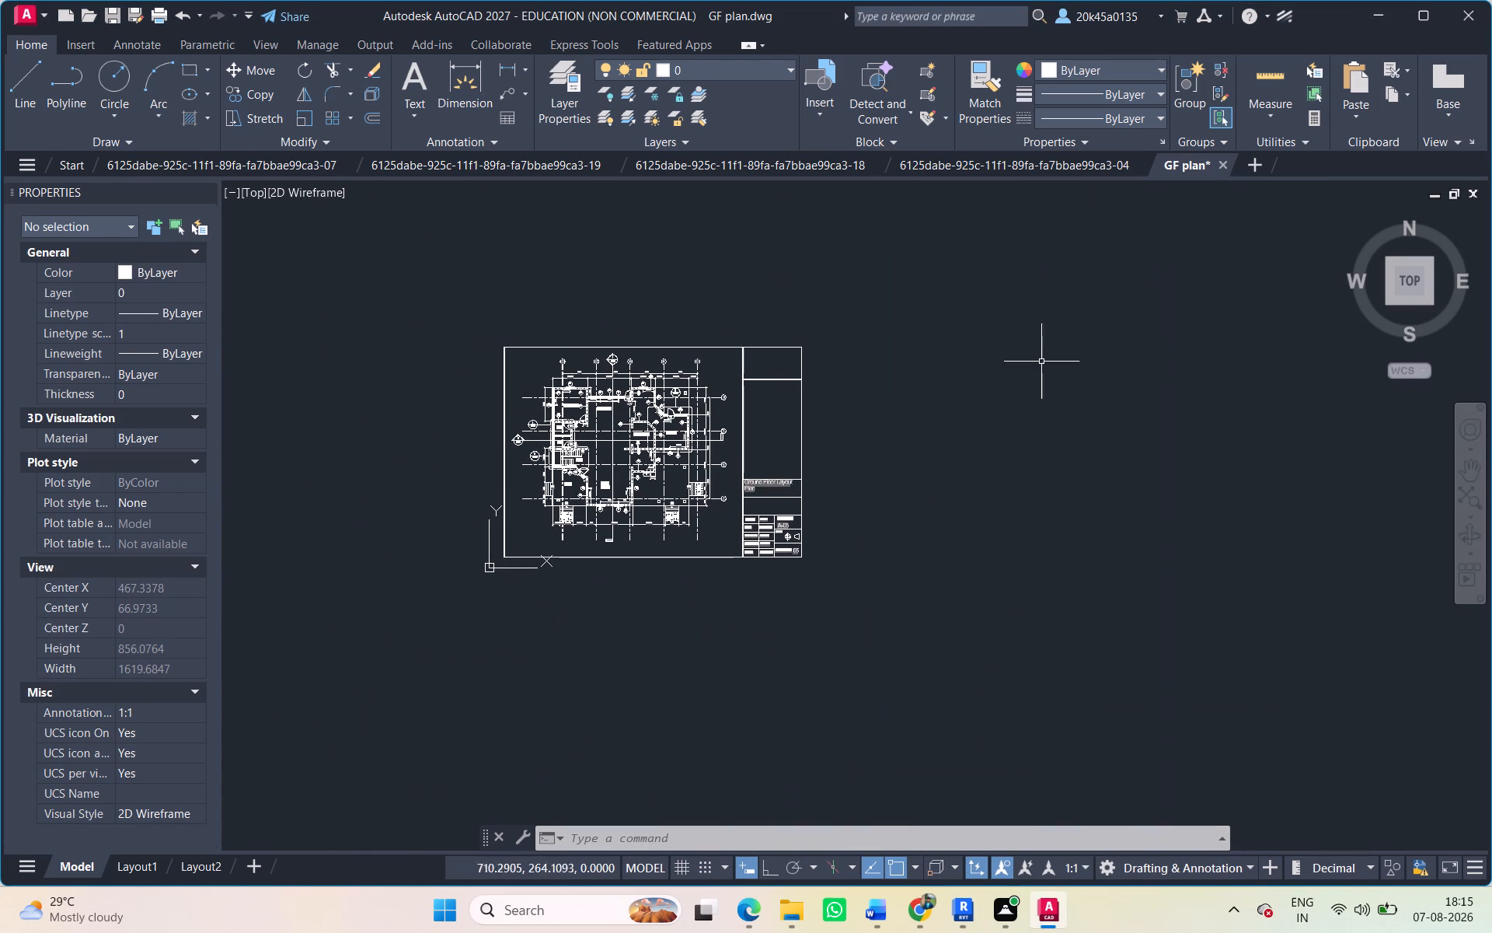
scroll(639, 468, "up", 1)
middle_click_drag(639, 468, 660, 494)
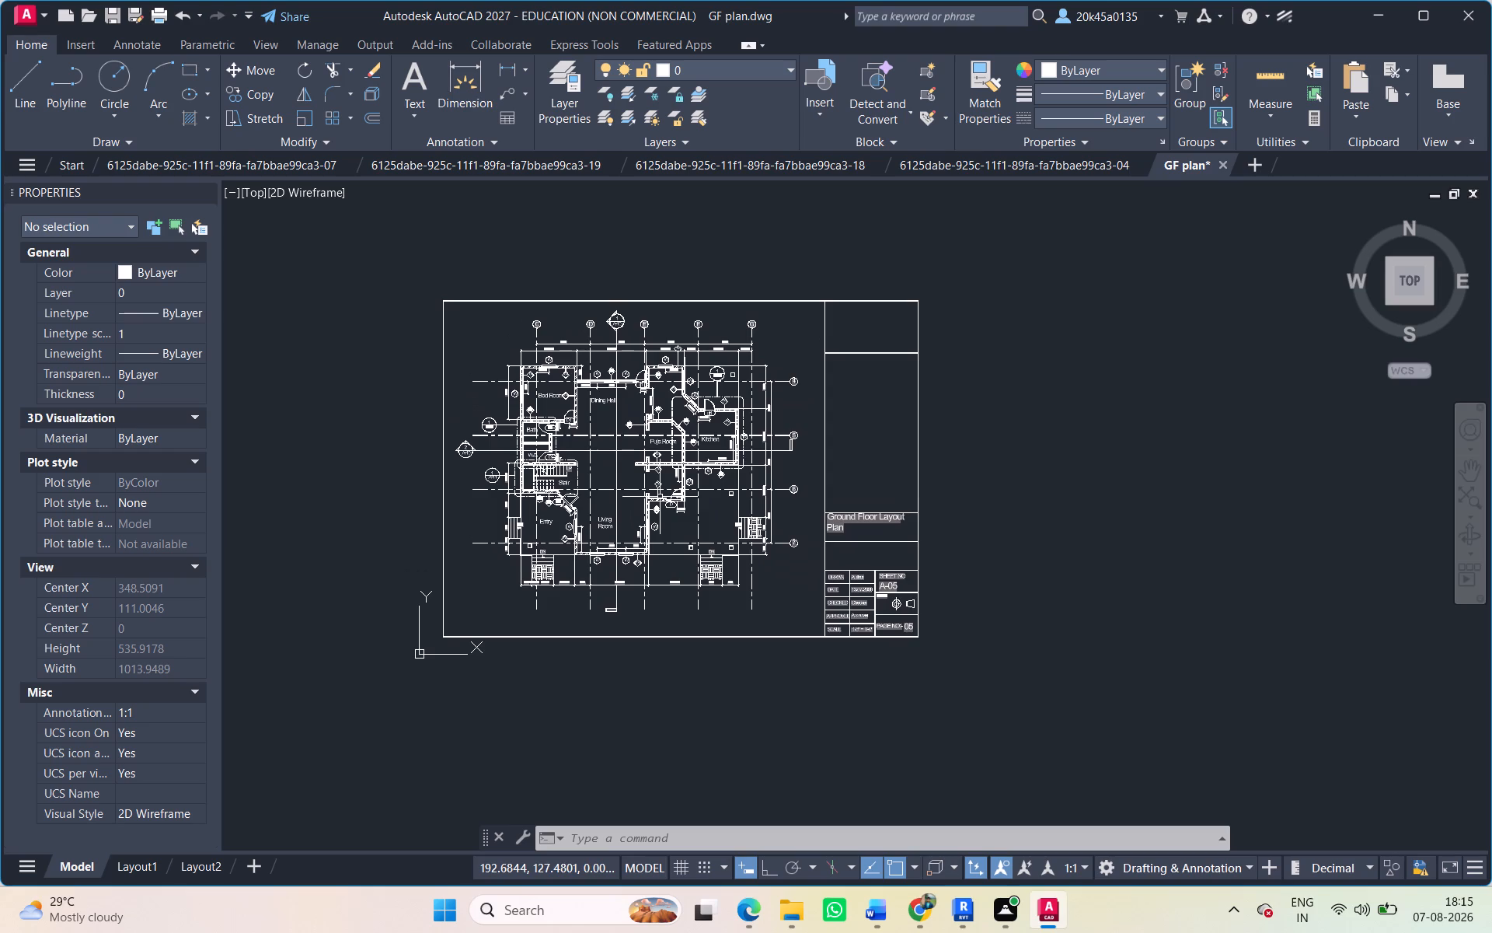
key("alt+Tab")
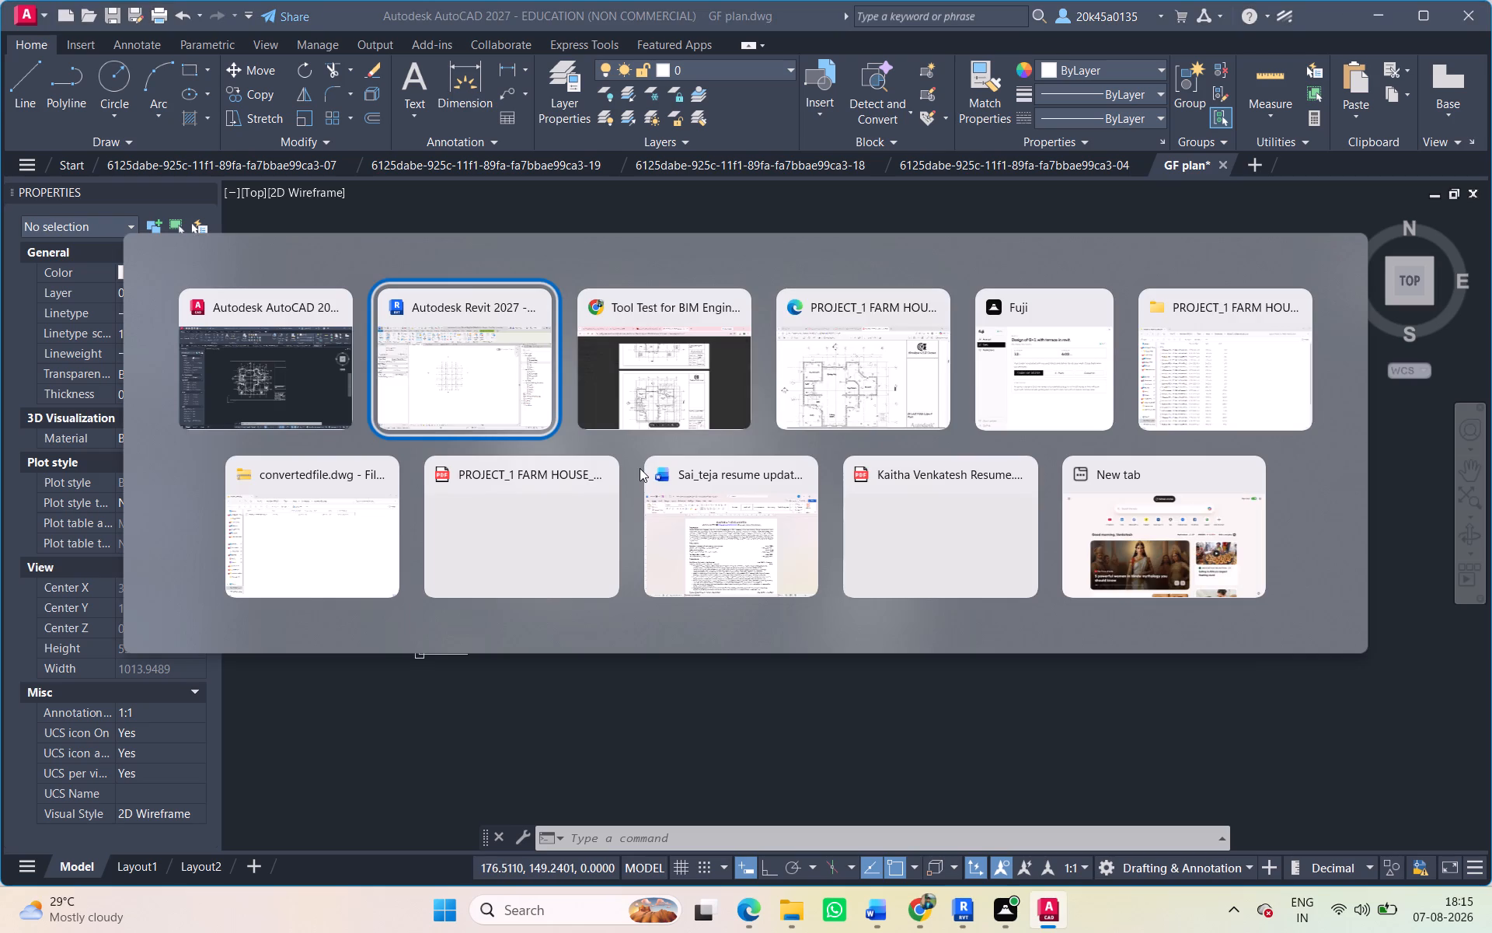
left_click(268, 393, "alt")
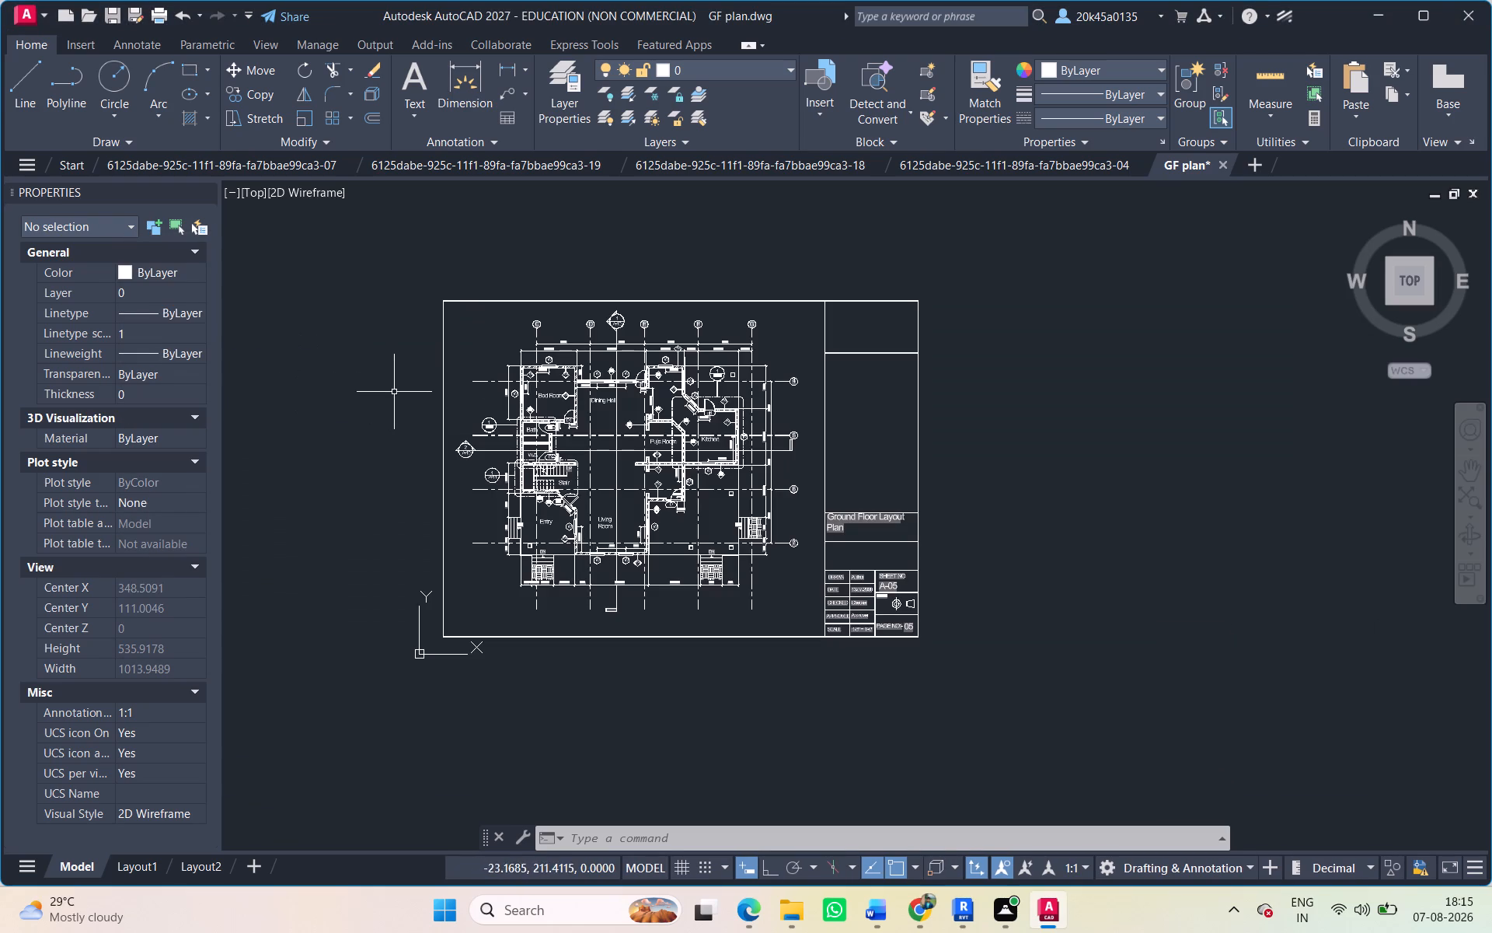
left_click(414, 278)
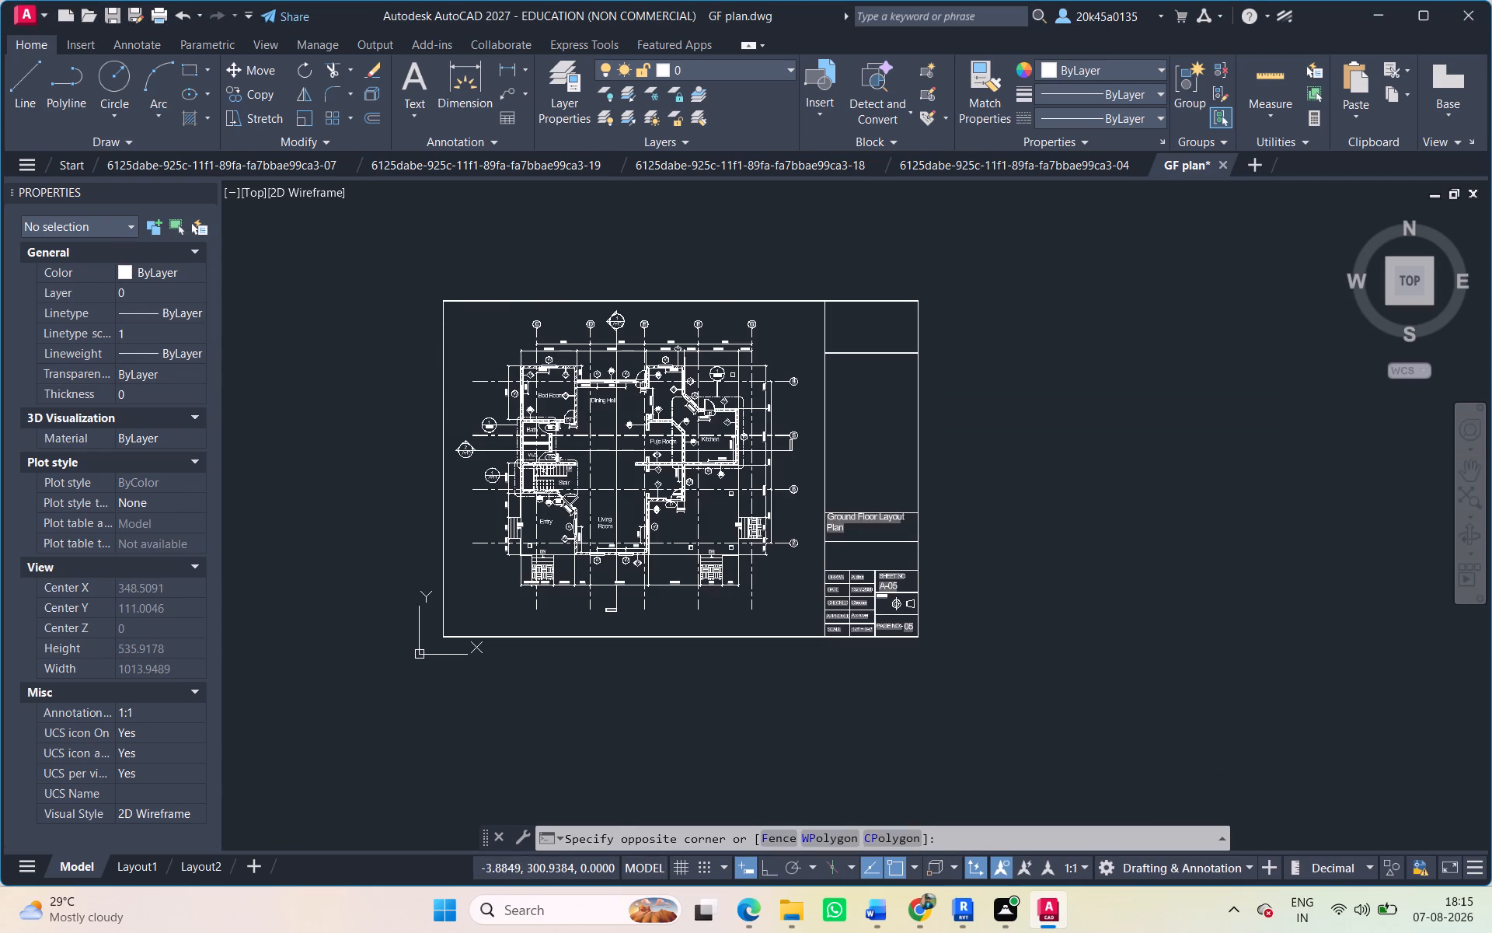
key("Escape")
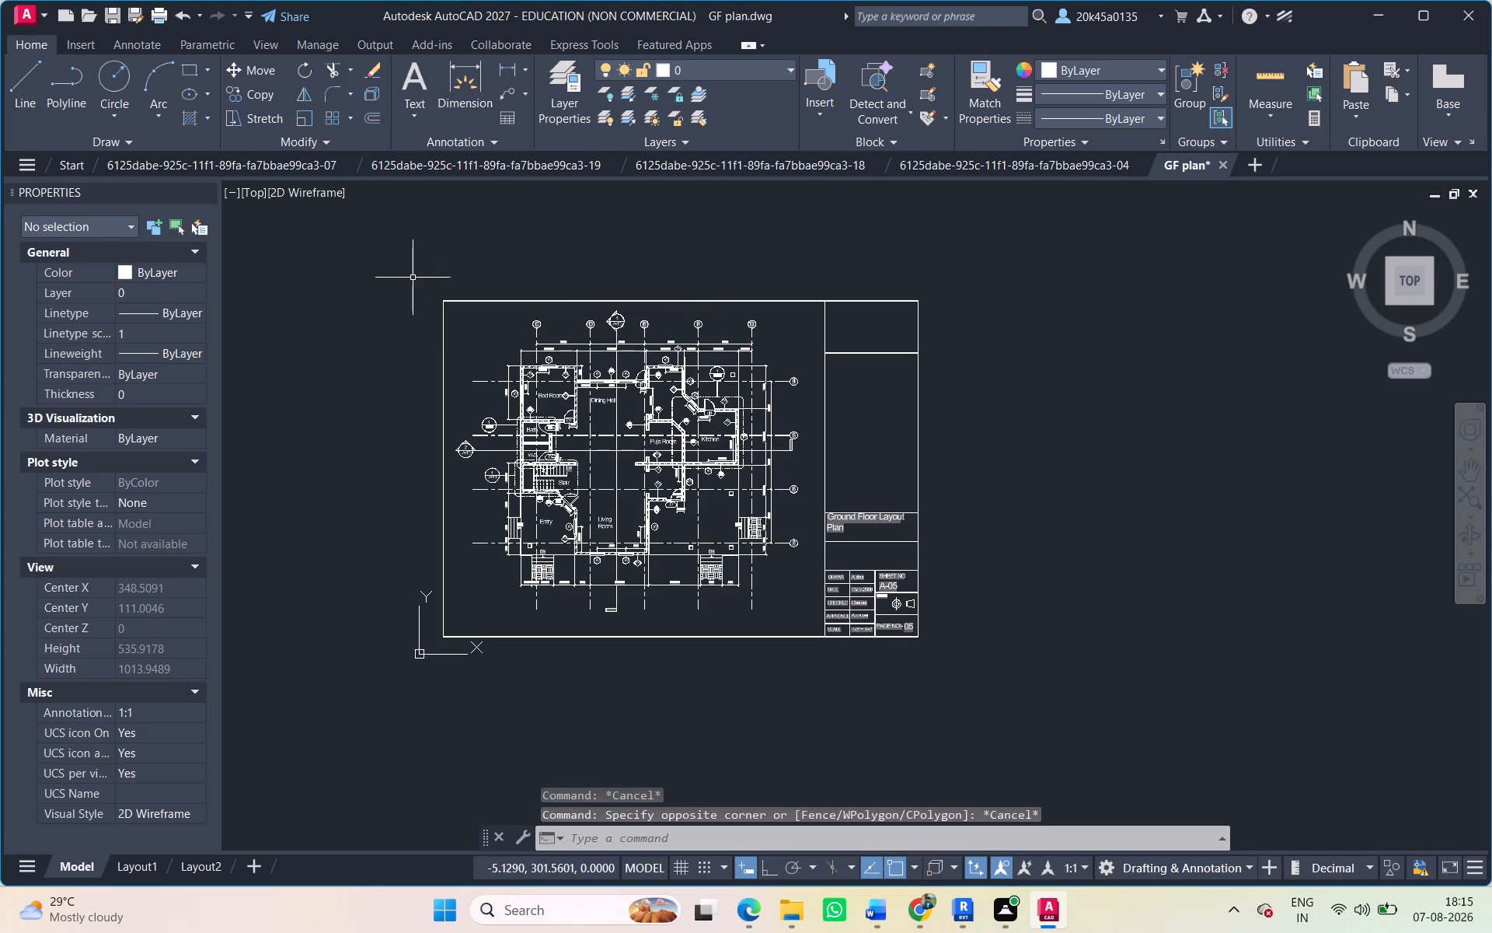
Inspect the properties of the 15' - 7 1/2" dimension text above the Bed Room's outer wall.
scroll(595, 355, "up", 8)
middle_click_drag(519, 318, 854, 411)
scroll(922, 435, "down", 3)
middle_click_drag(883, 432, 897, 435)
key("Escape")
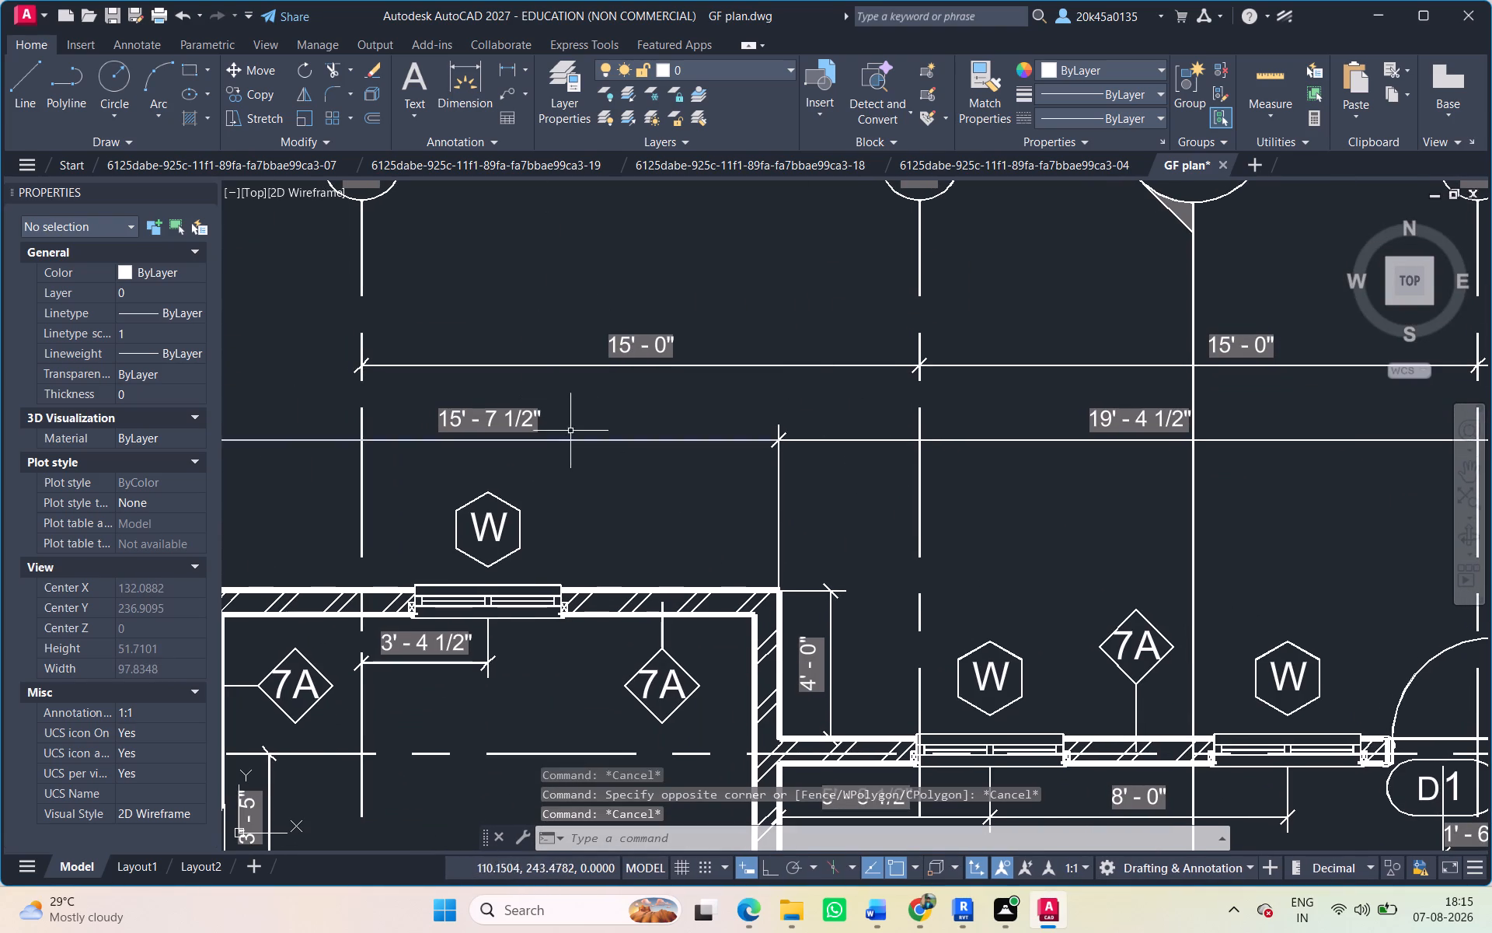
left_click(516, 424)
double_click(464, 423)
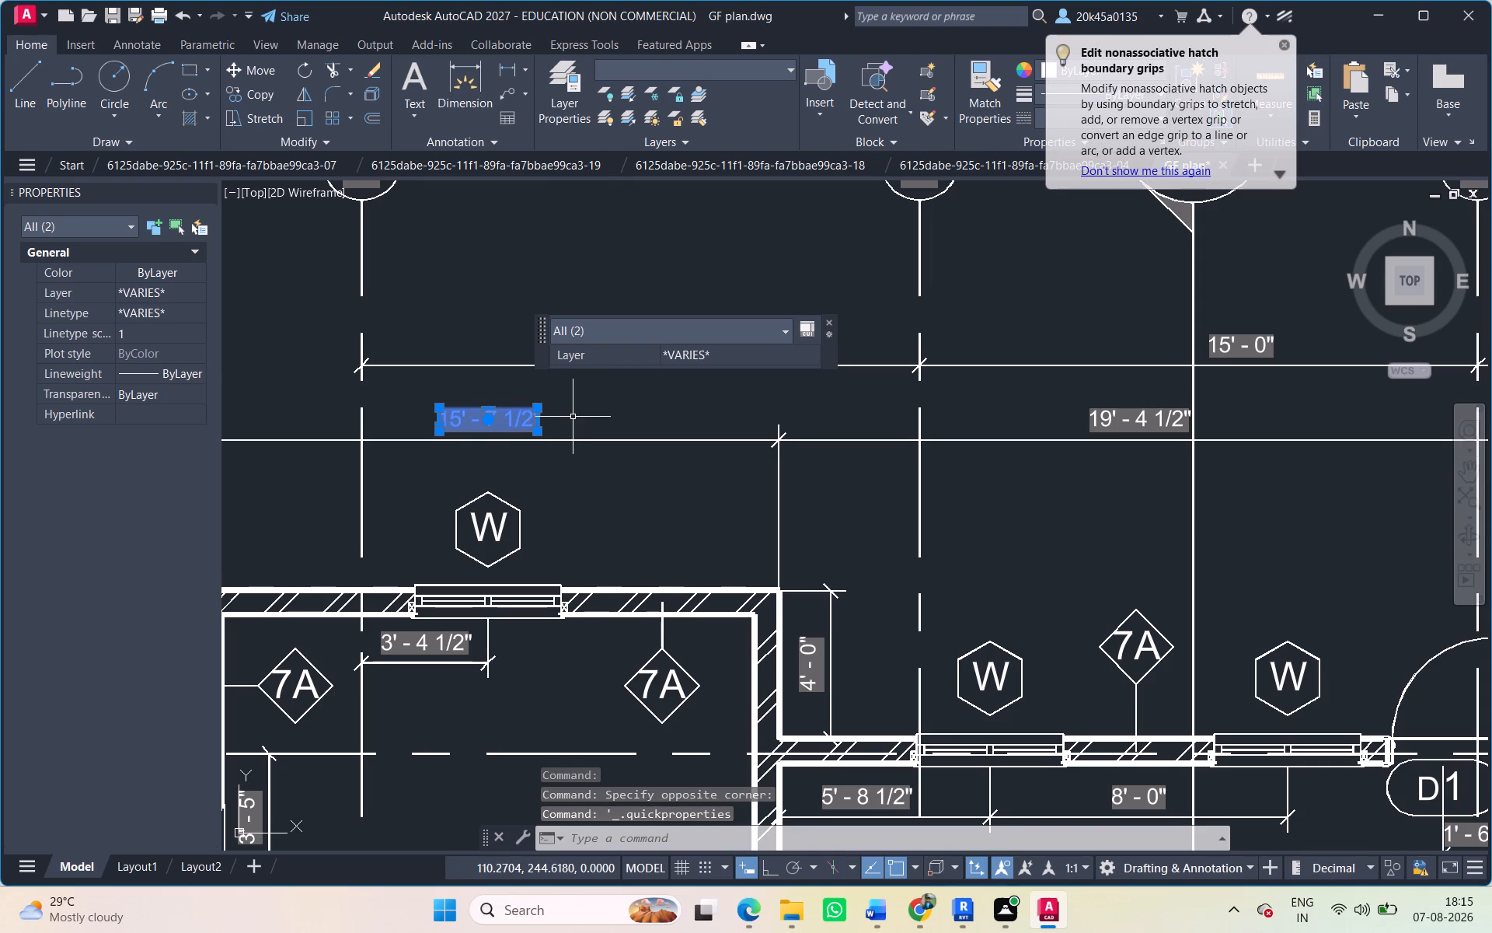
key("Escape")
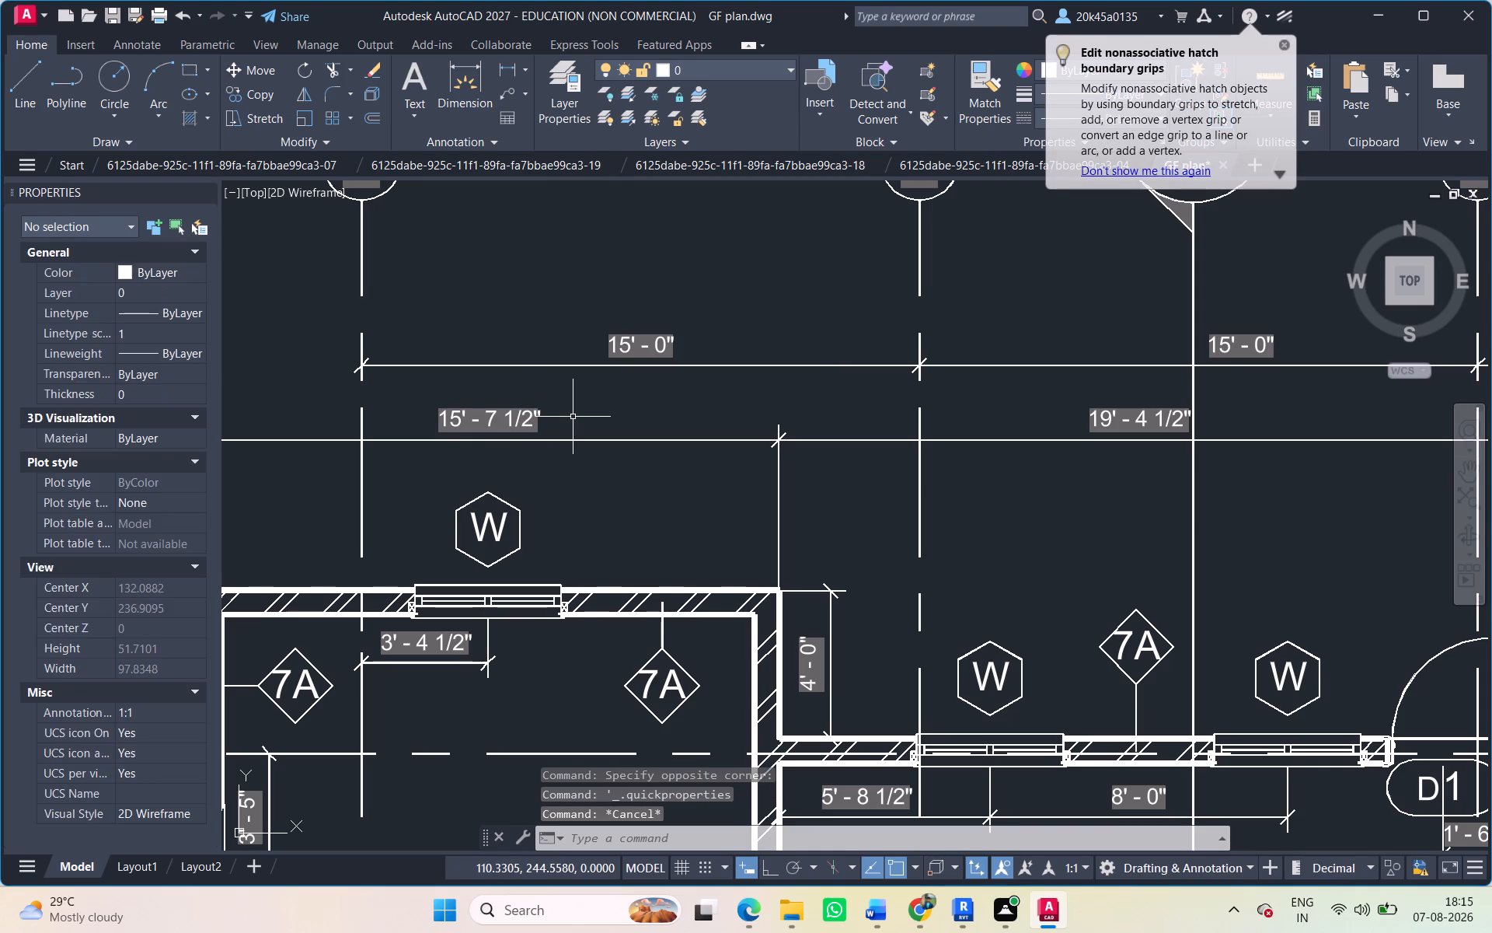
left_click(473, 422)
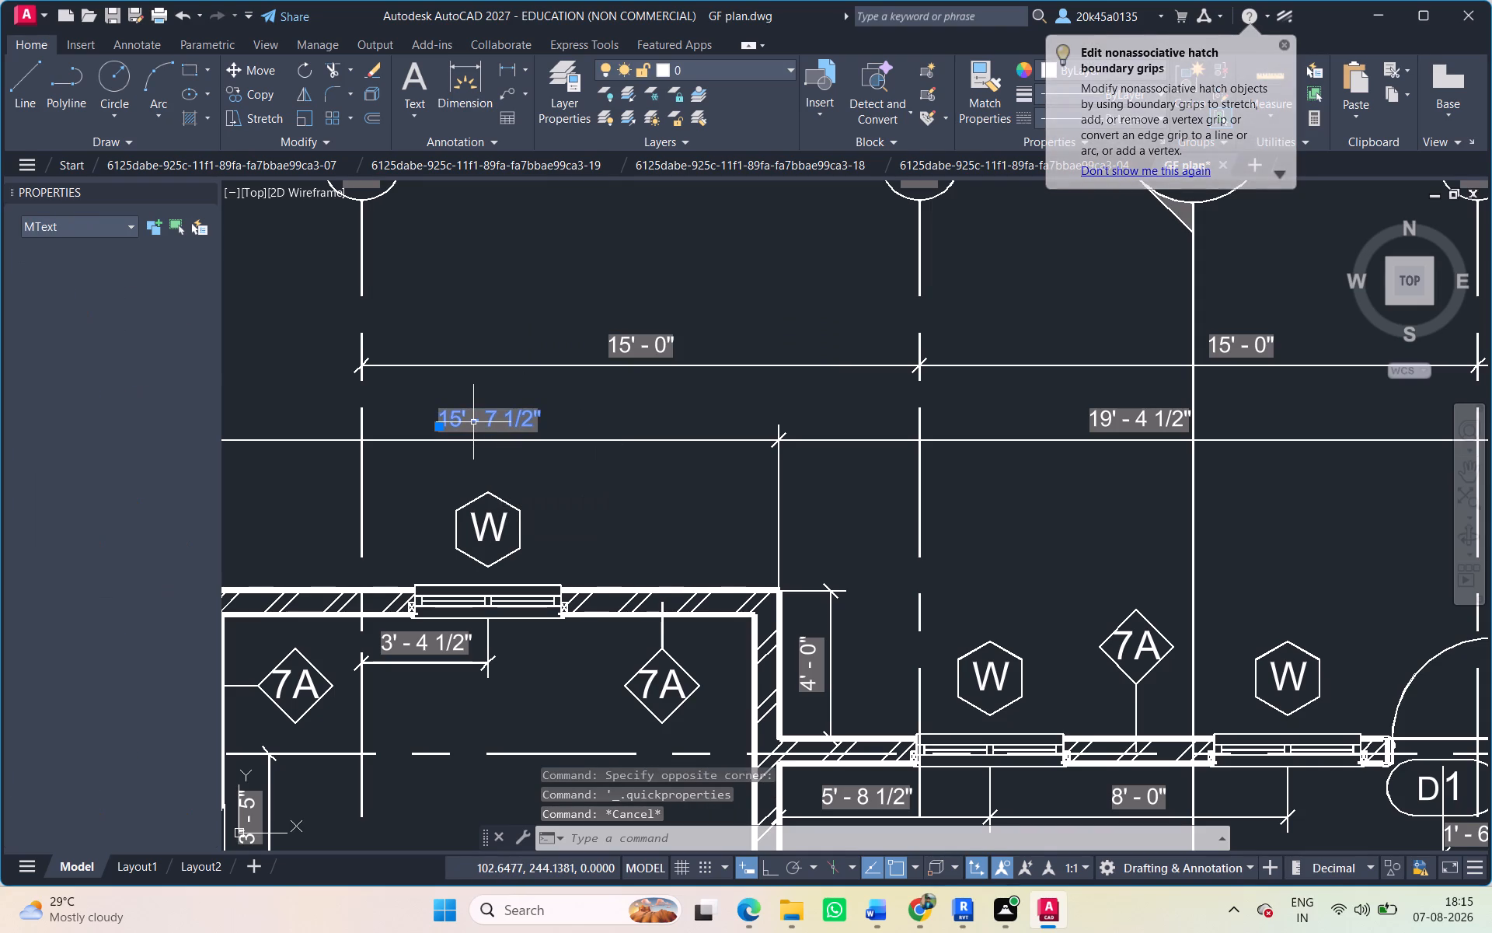
scroll(473, 422, "up", 3)
scroll(473, 422, "down", 2)
middle_click_drag(485, 428, 792, 442)
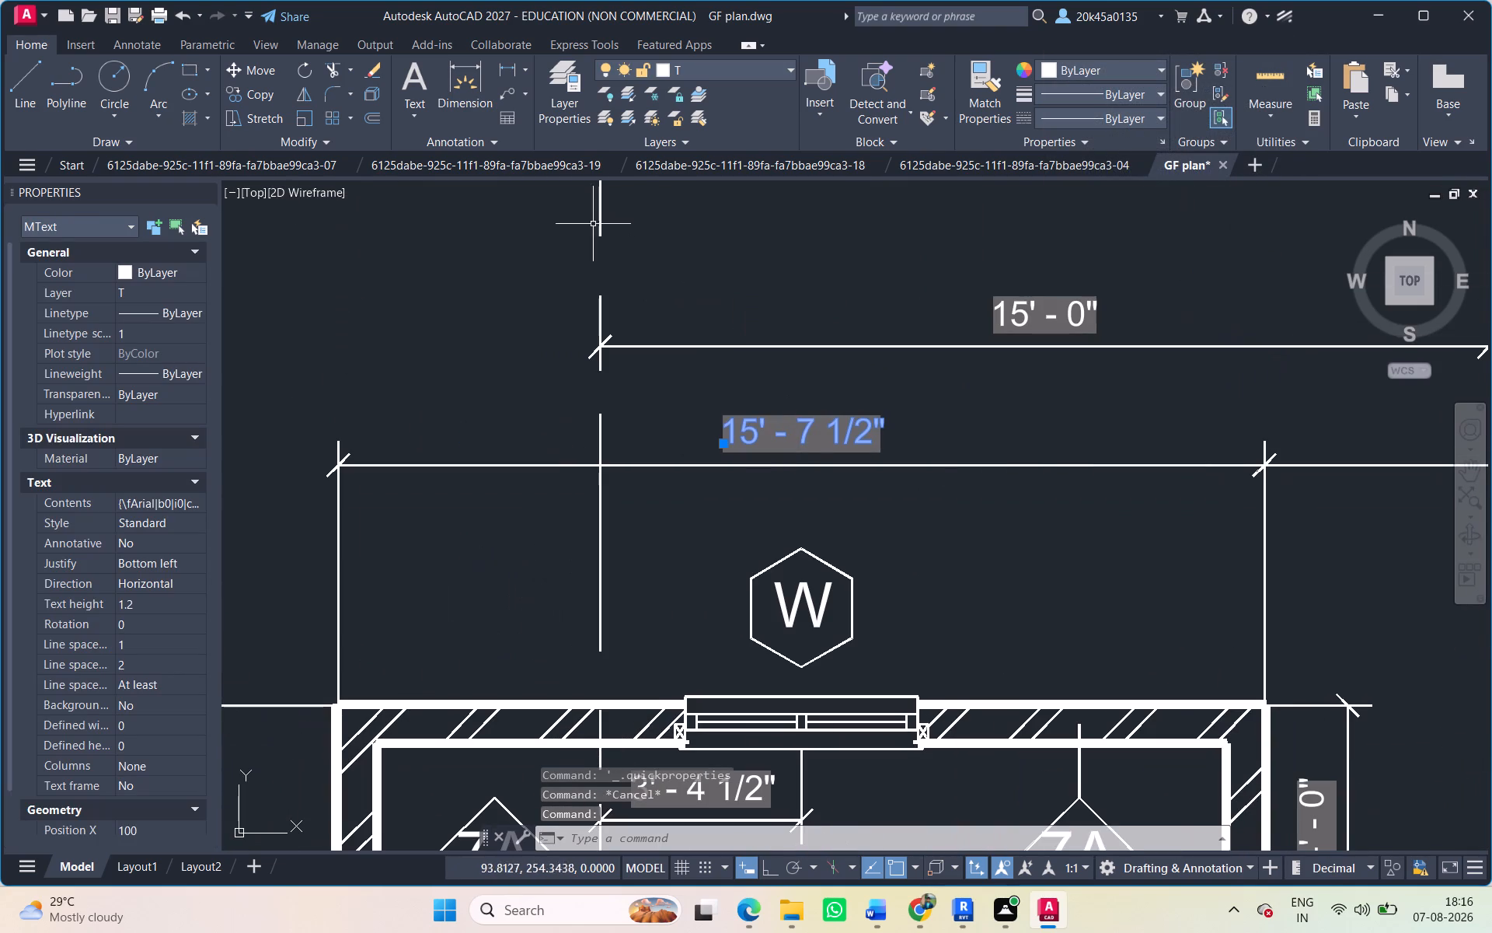
left_click(502, 64)
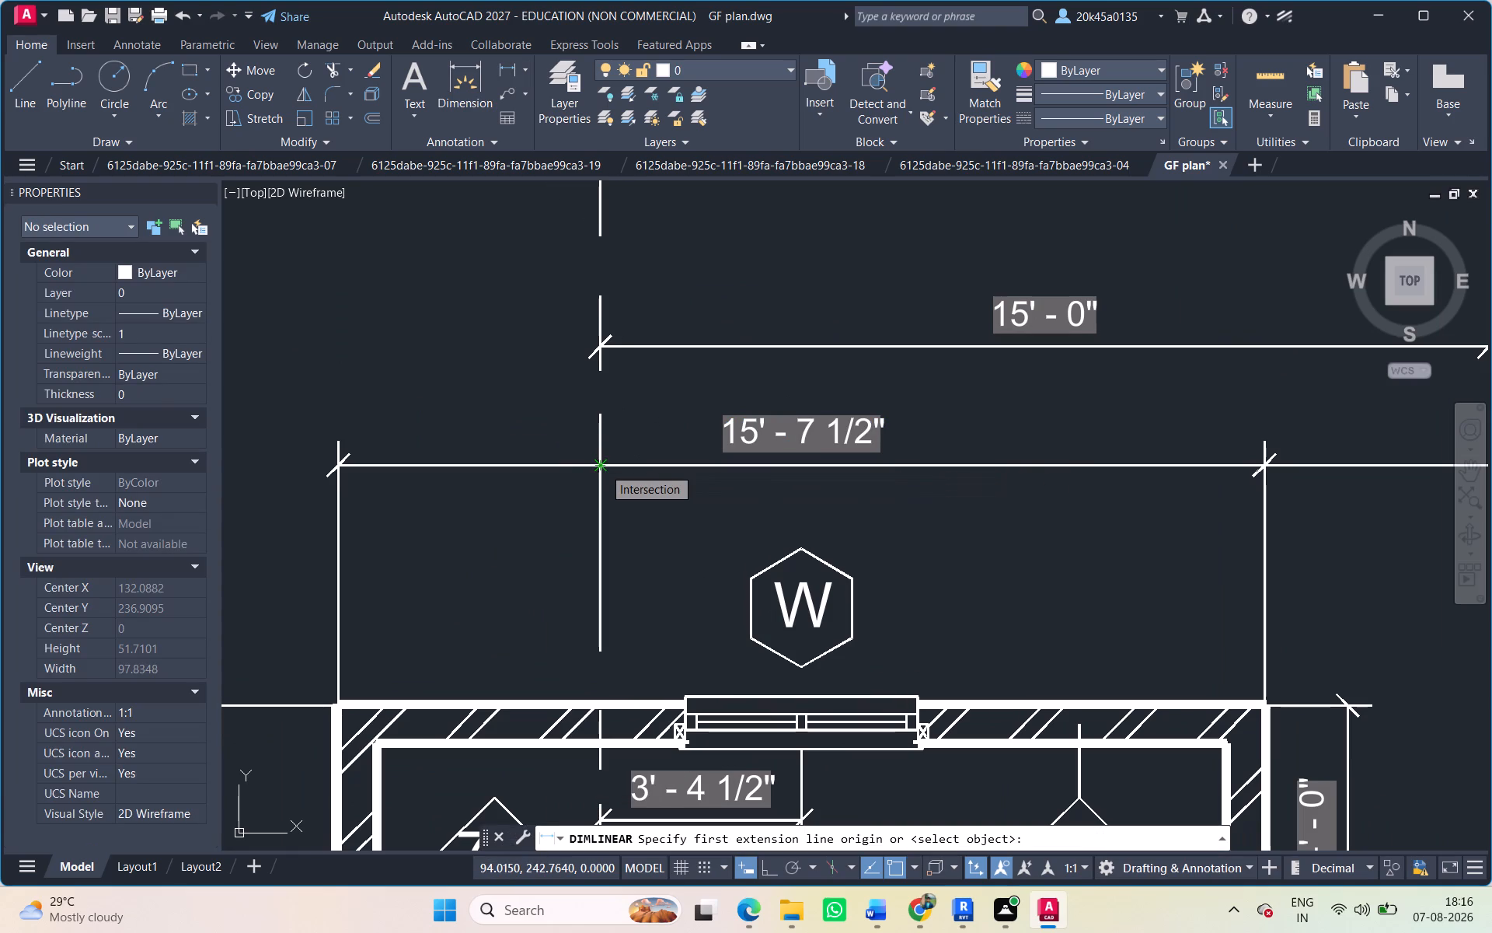
key("Escape")
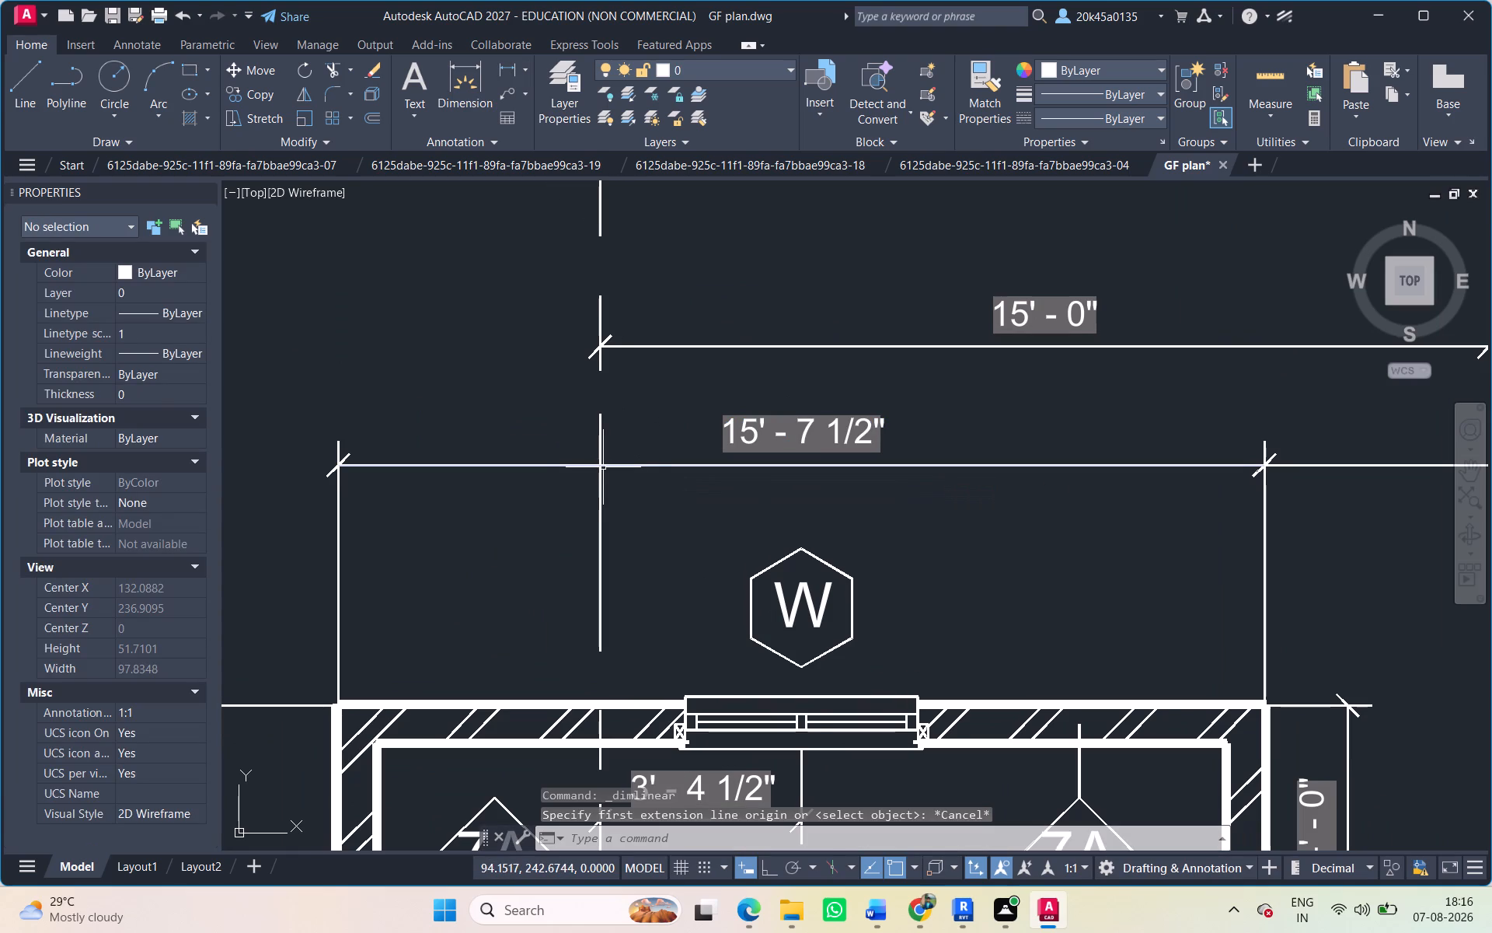
Check the length type options in the drawing units settings and leave them without applying changes.
scroll(727, 457, "down", 3)
middle_click_drag(727, 457, 727, 449)
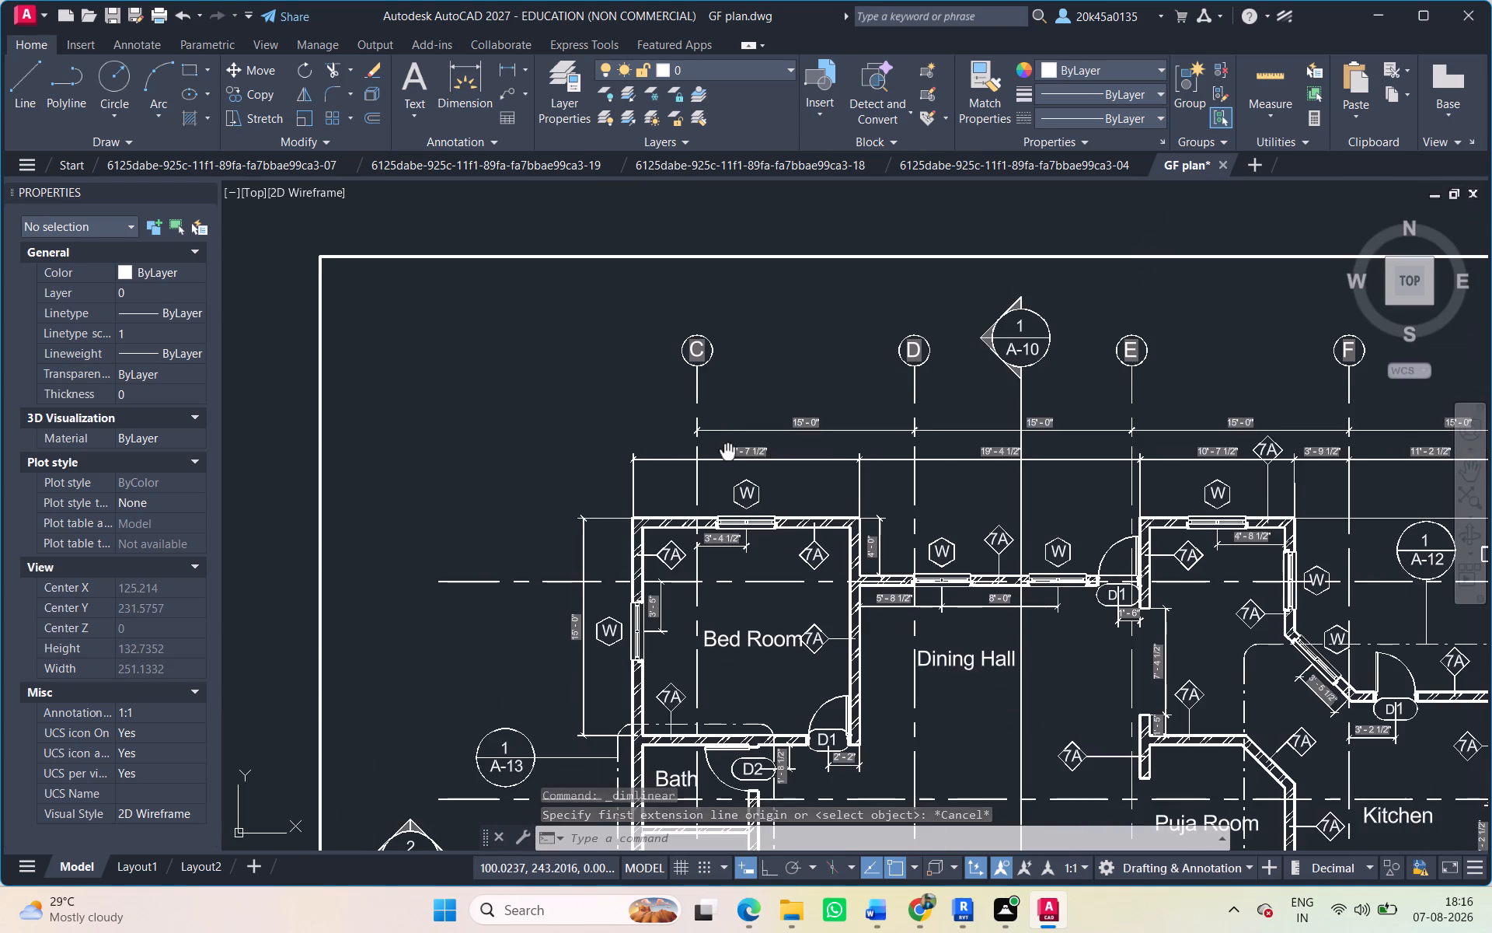
middle_click_drag(727, 449, 688, 369)
key("Escape")
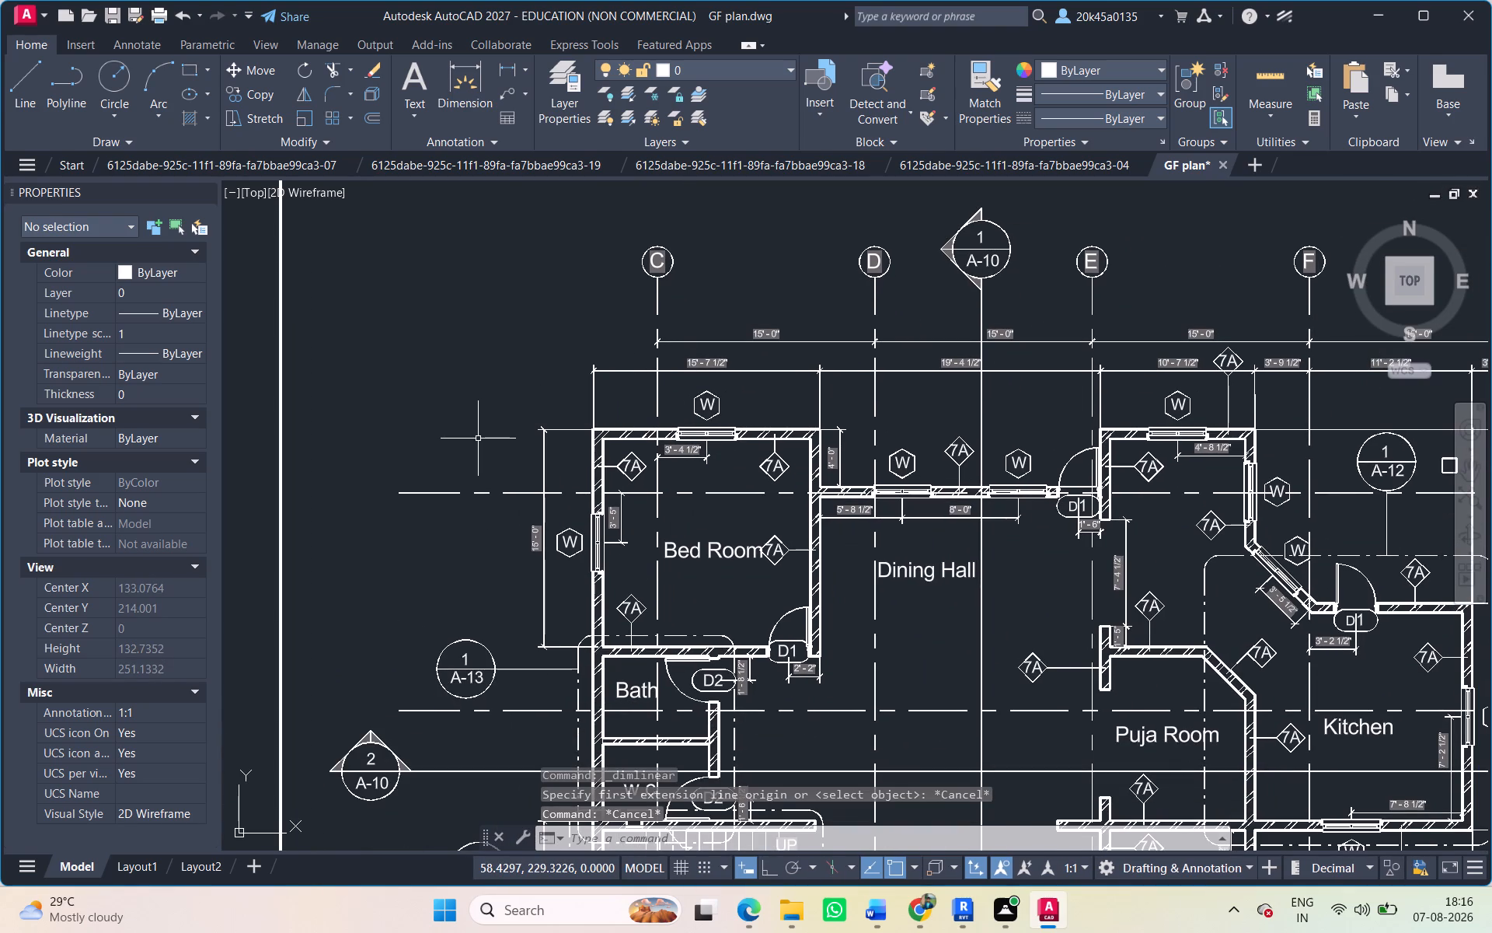
type("un")
key("Return")
left_click(645, 318)
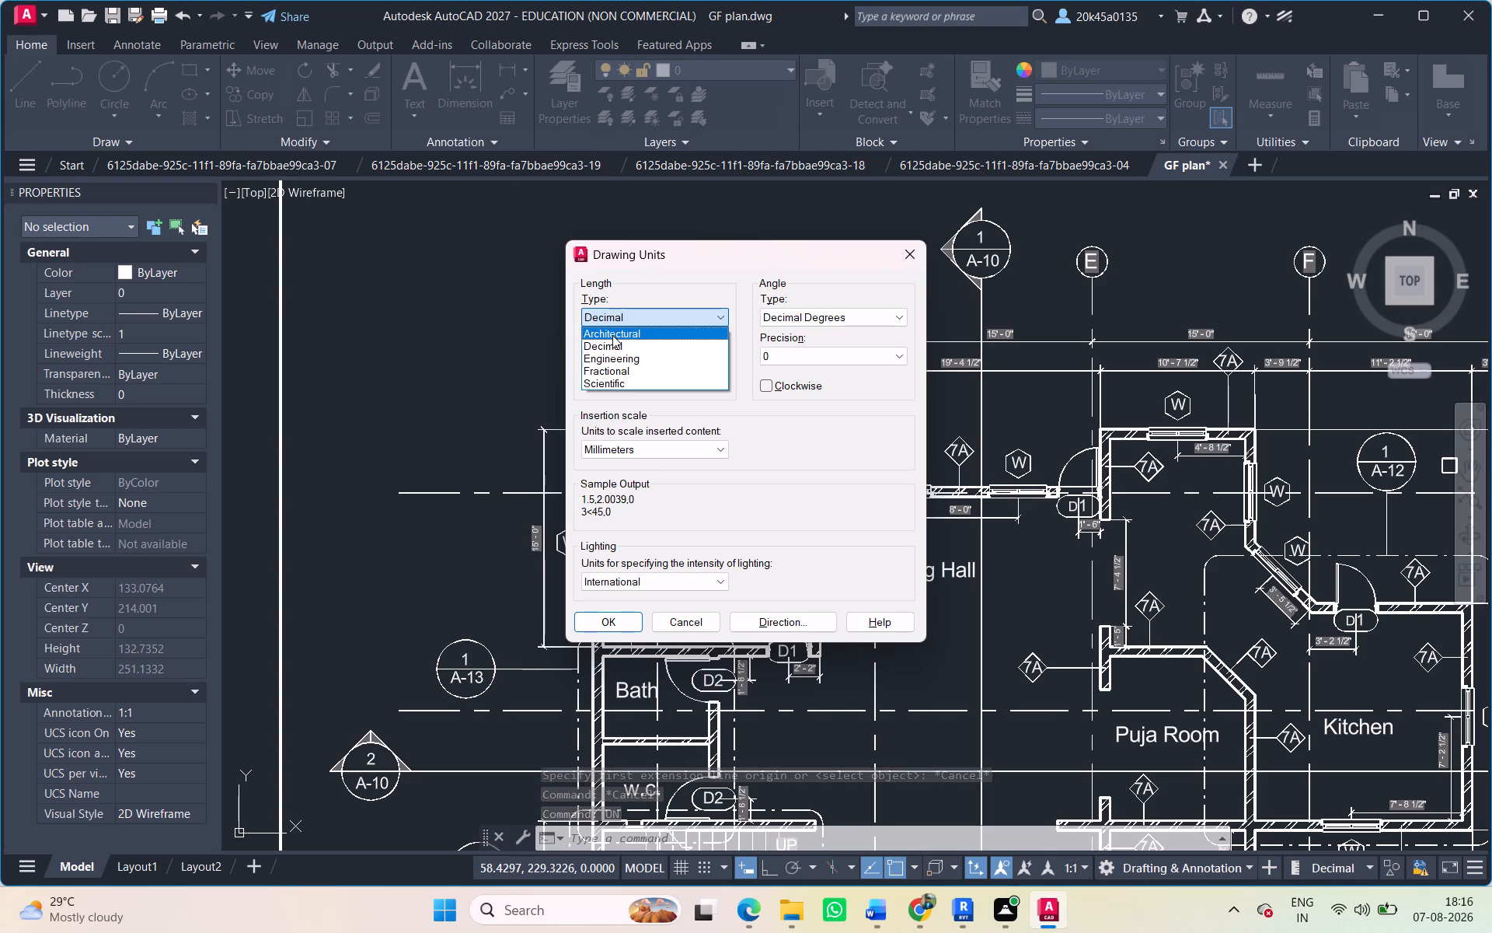
left_click(677, 617)
left_click(686, 623)
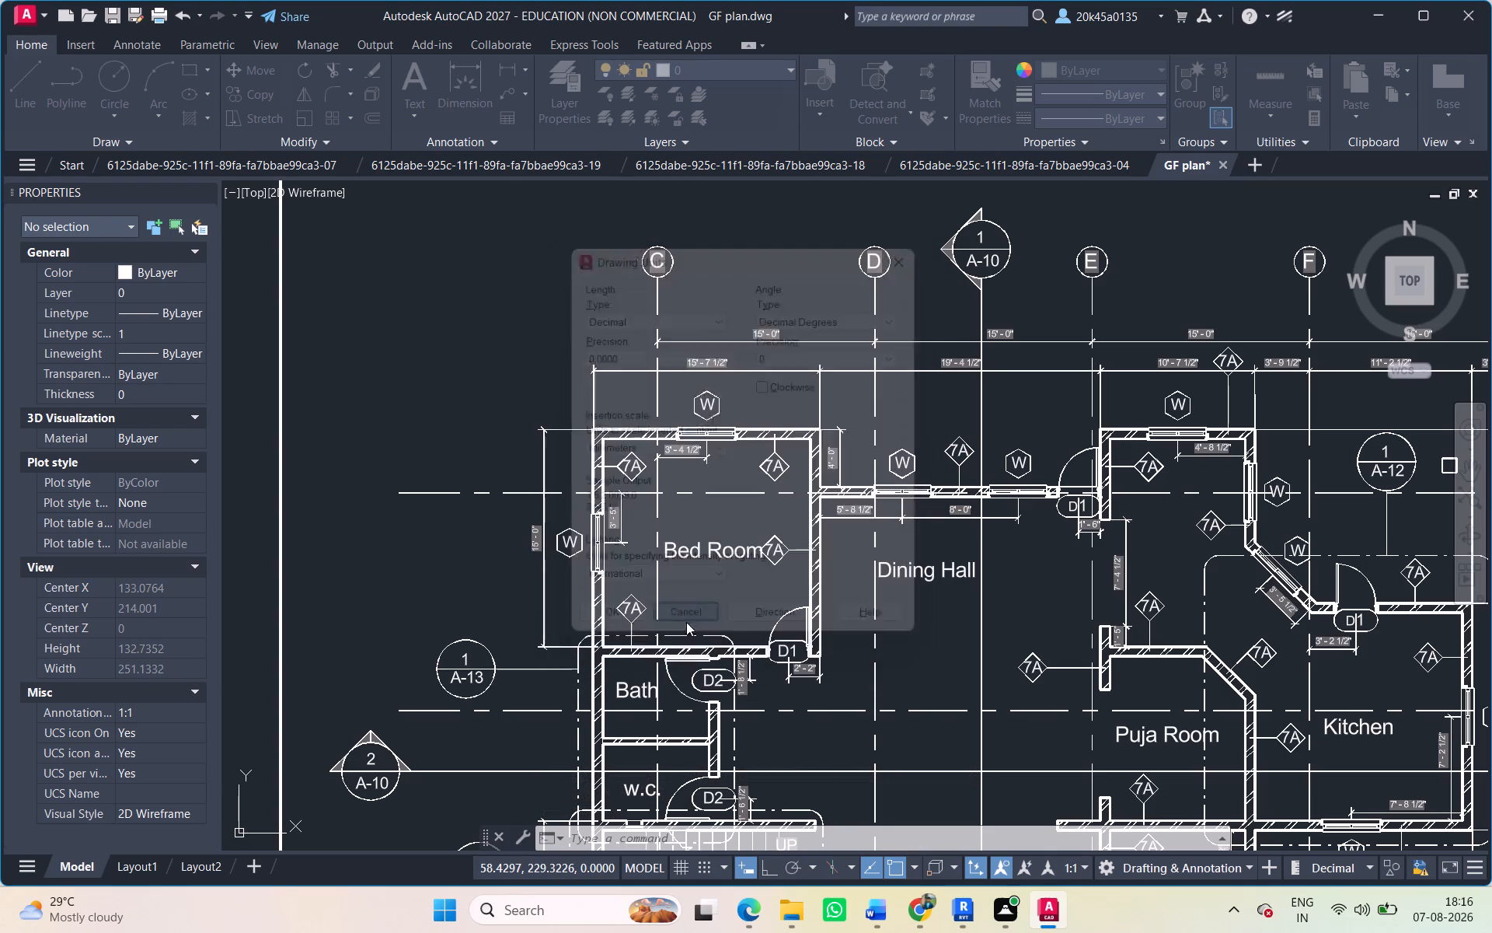
Select the entire ground floor layout plan, including its sheet border and title block, and delete it.
scroll(689, 598, "down", 3)
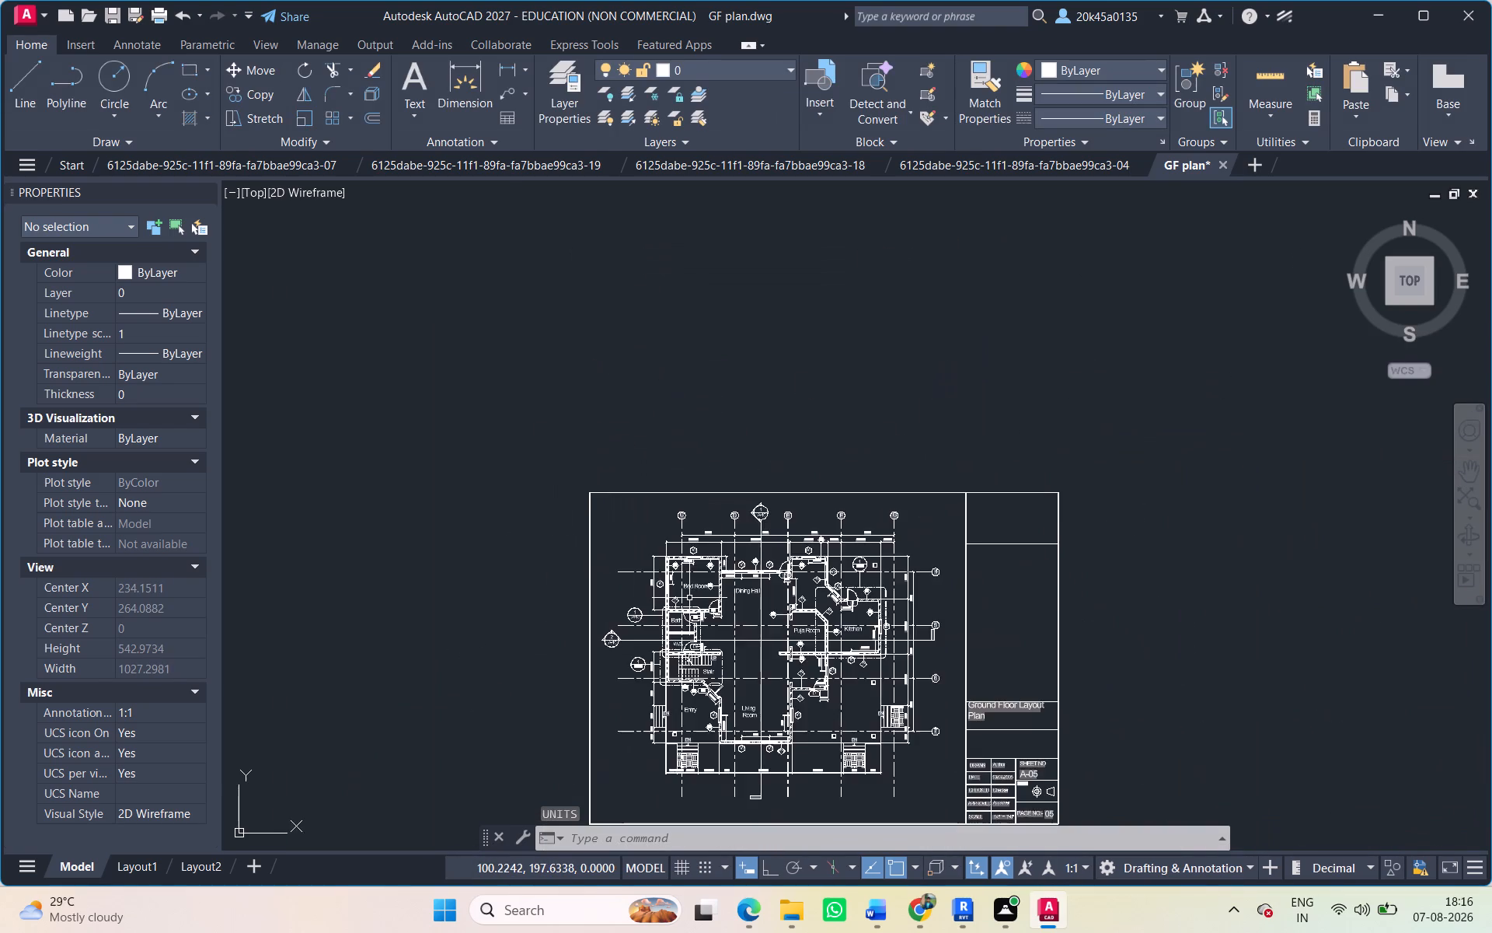
middle_click_drag(689, 598, 637, 481)
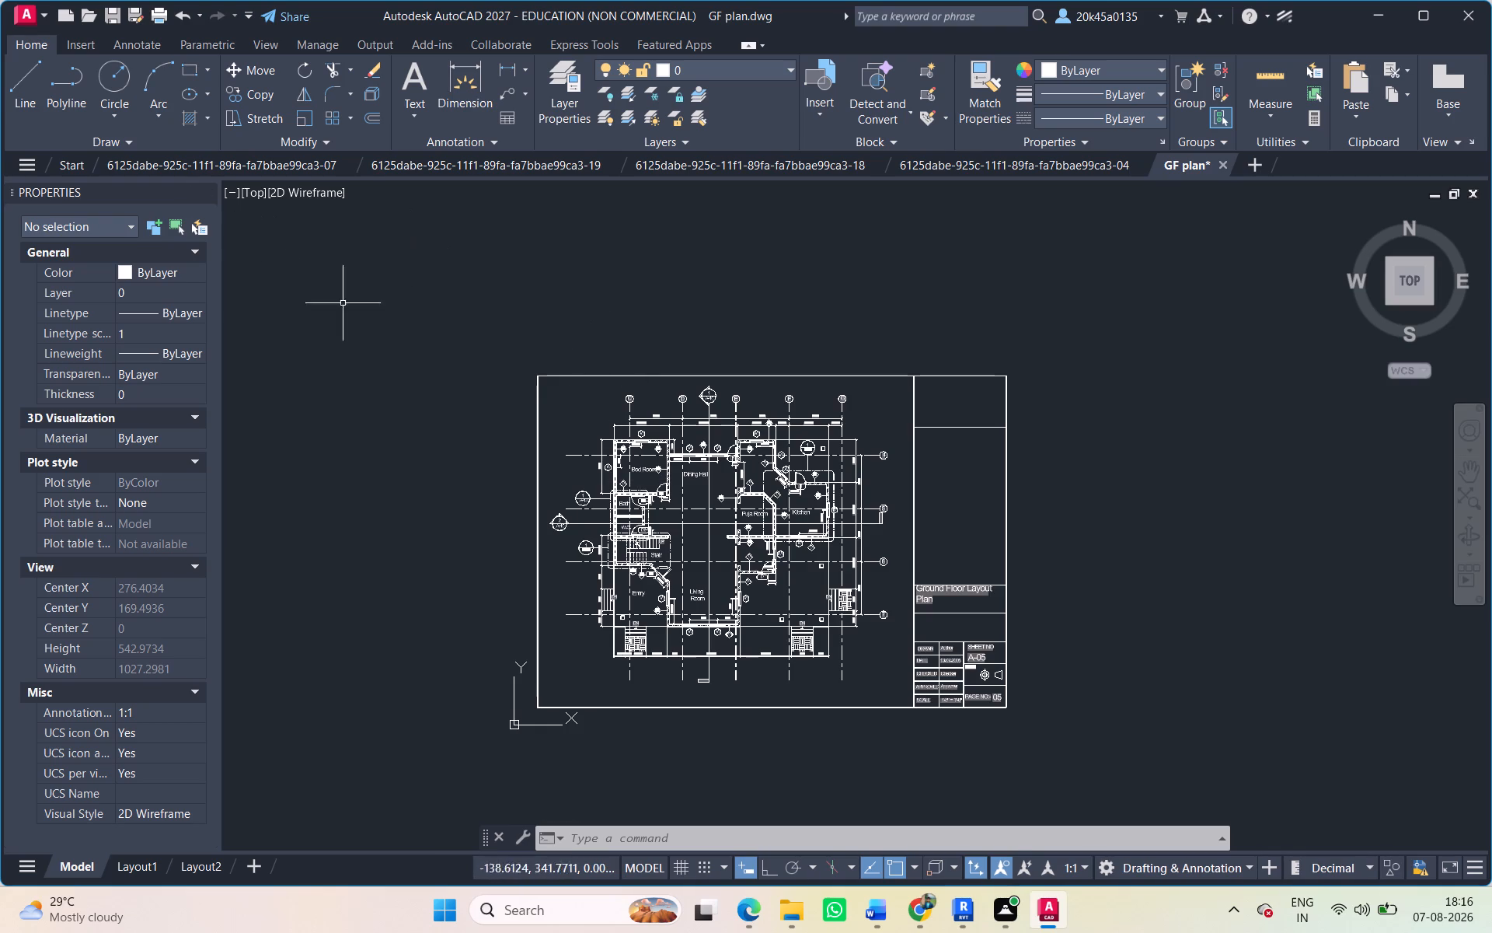
scroll(603, 390, "up", 1)
middle_click_drag(603, 390, 538, 365)
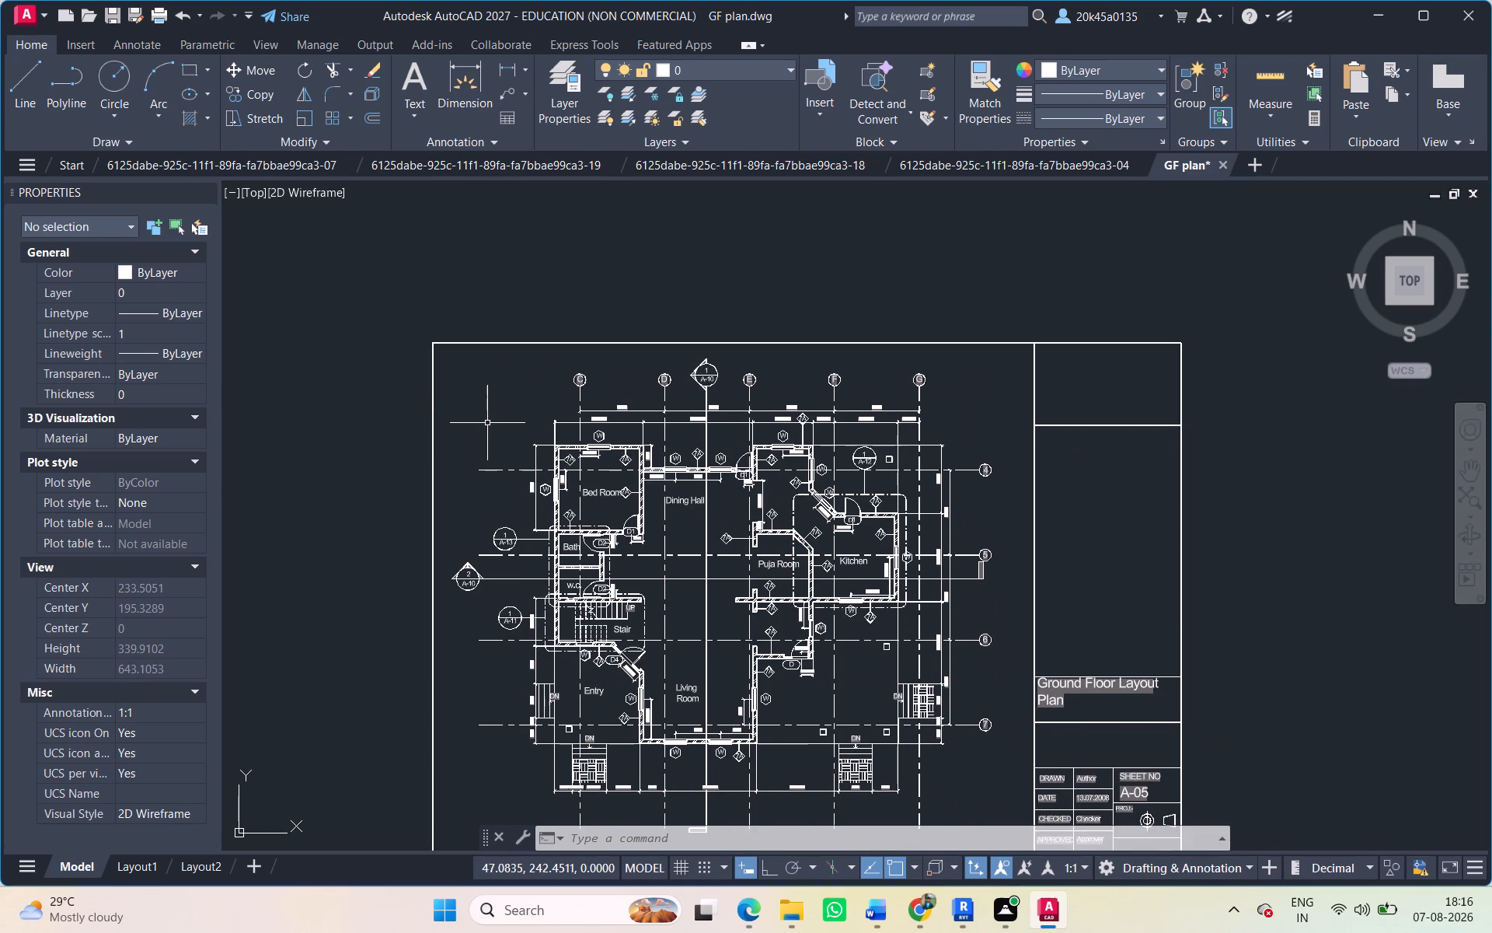
scroll(492, 422, "down", 1)
middle_click_drag(492, 422, 478, 387)
left_click(374, 316)
left_click(969, 708)
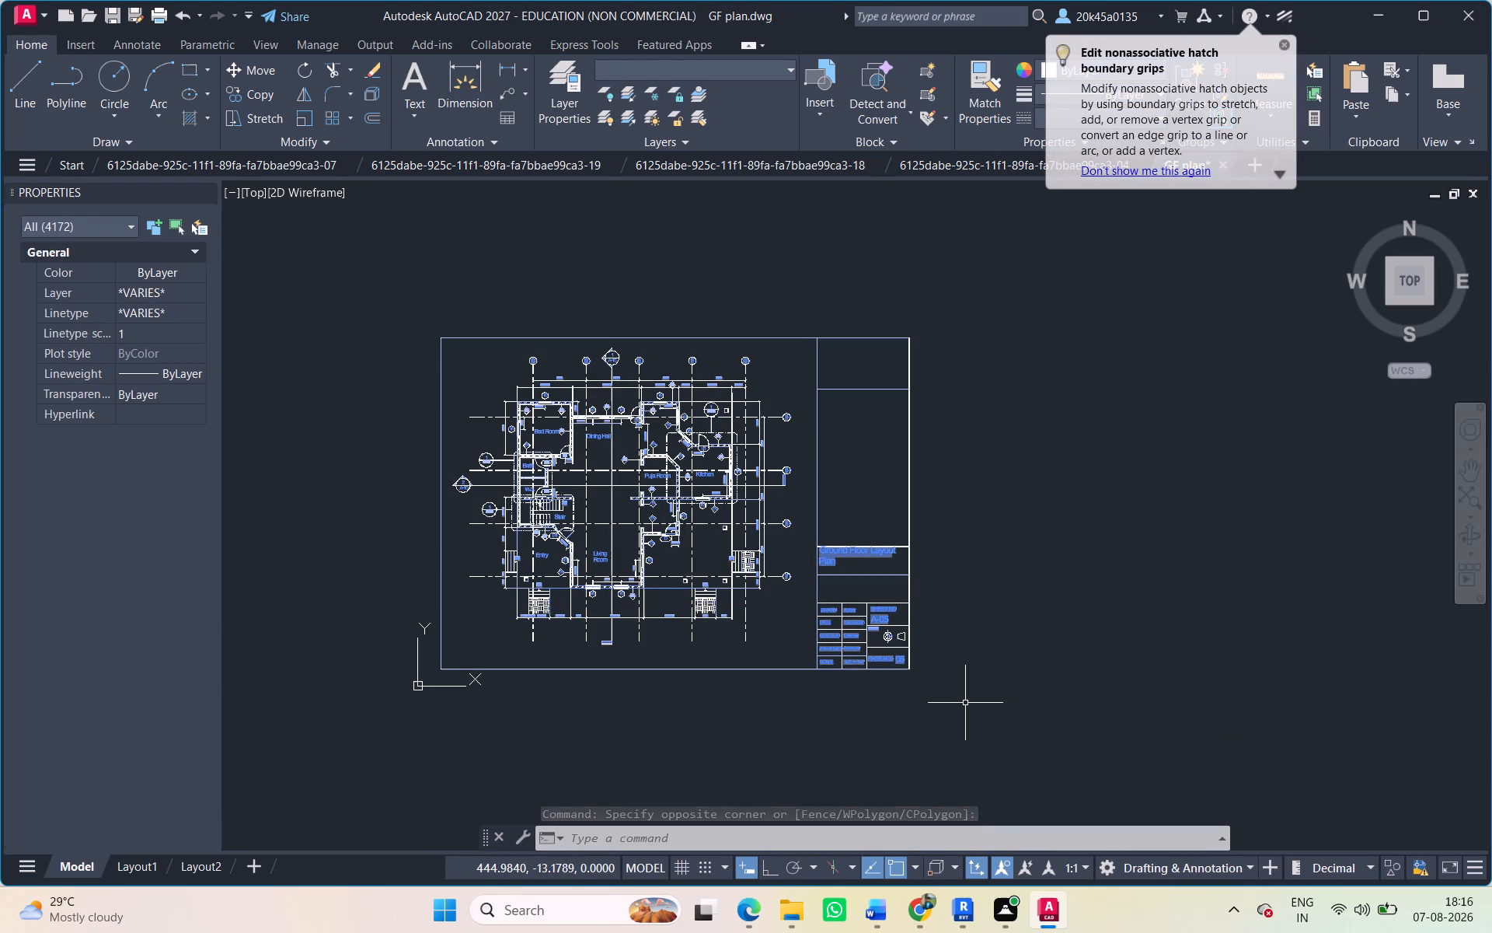
key("Delete")
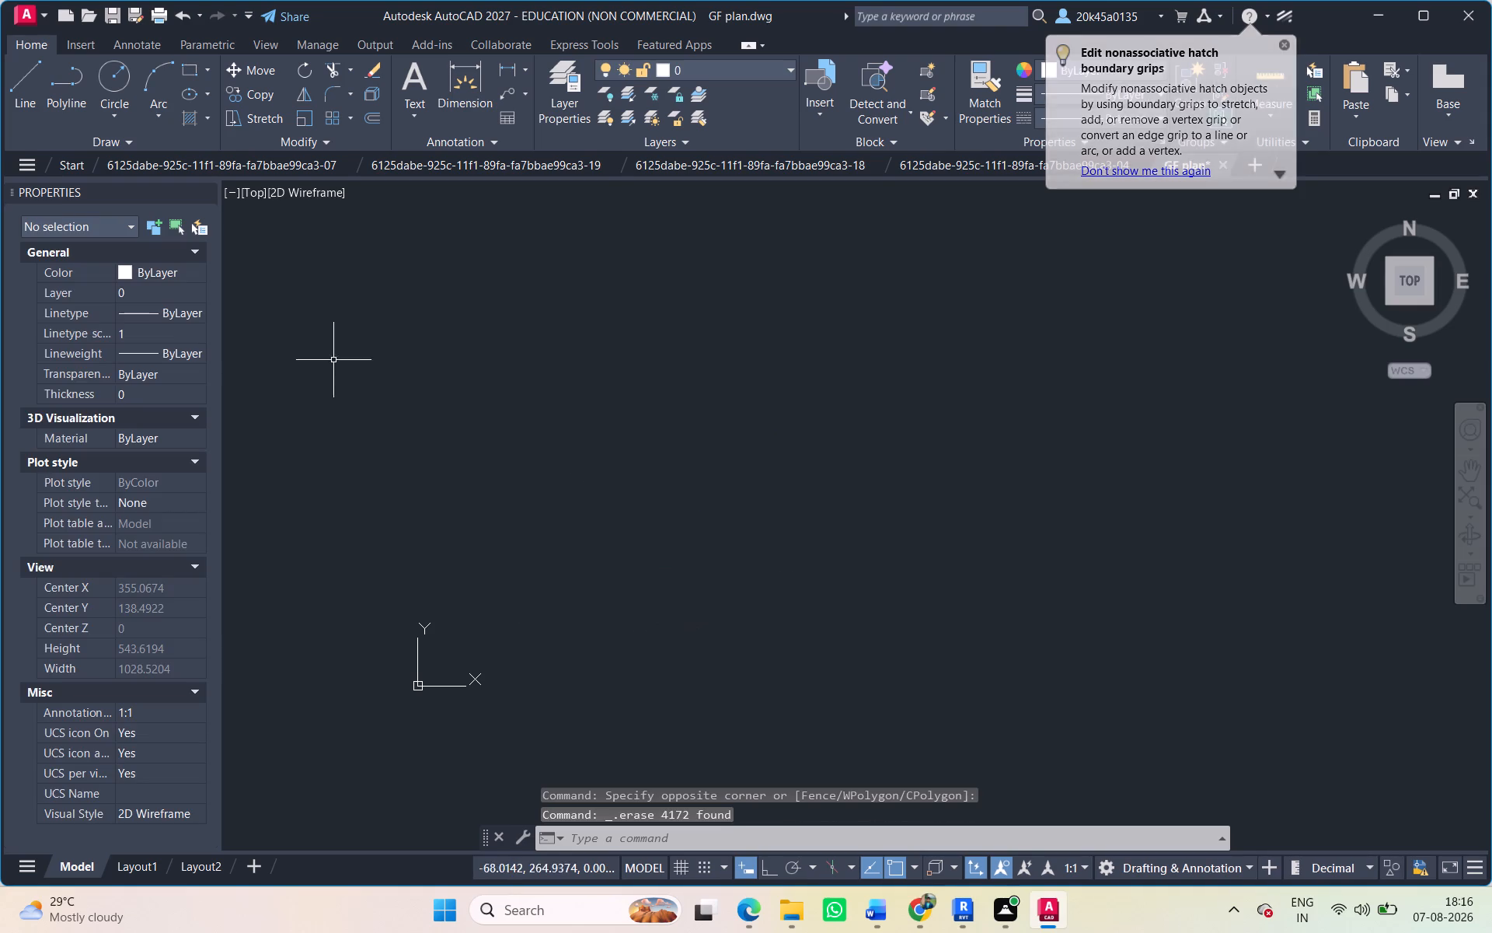
key("Escape")
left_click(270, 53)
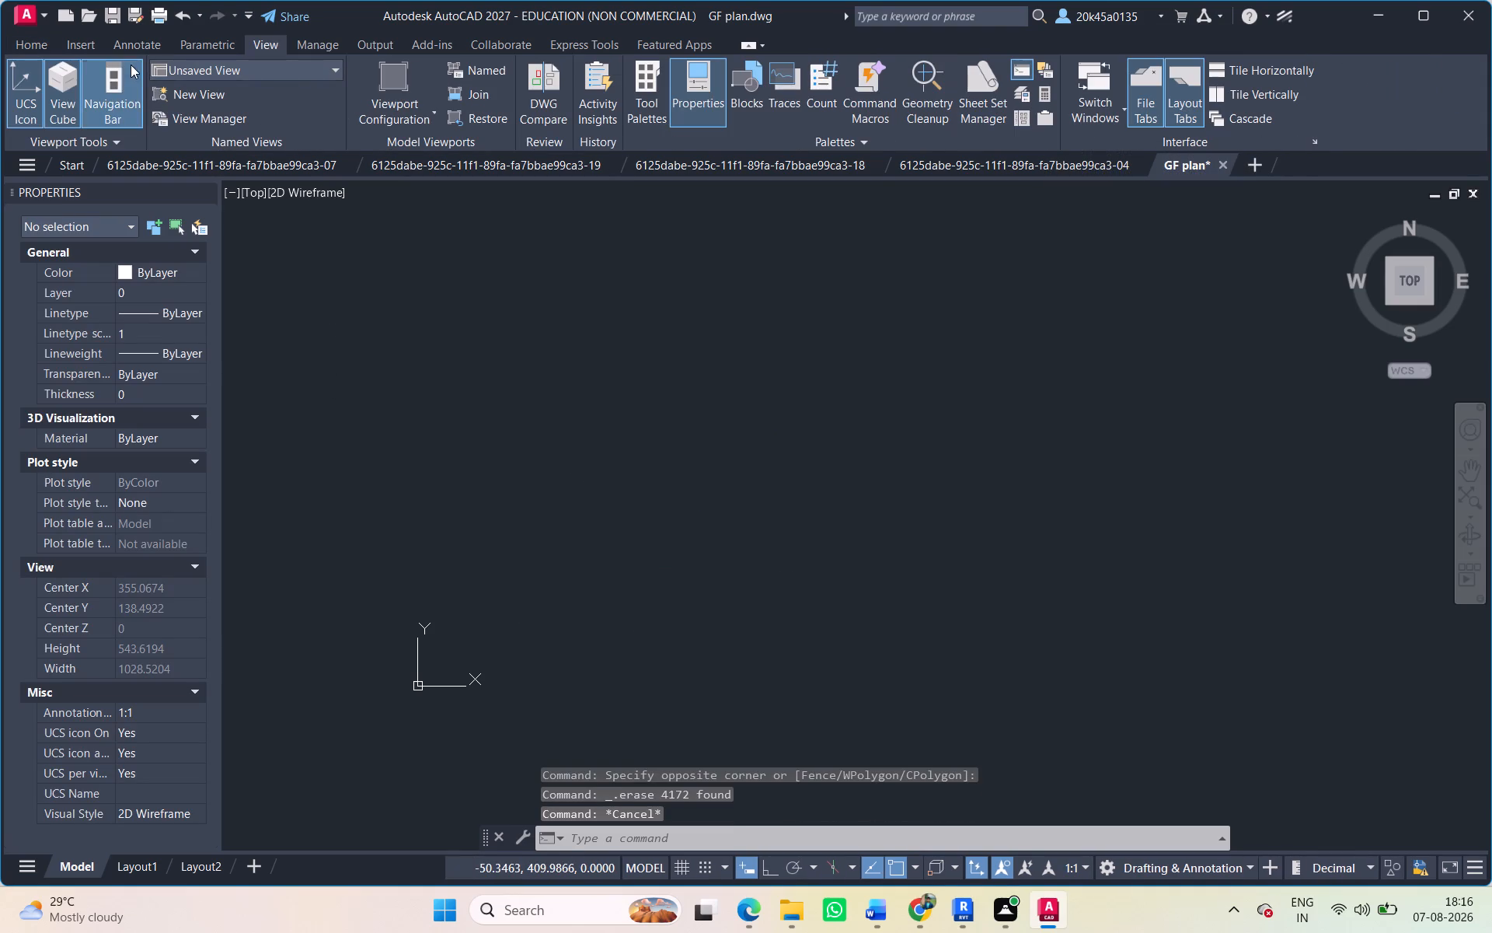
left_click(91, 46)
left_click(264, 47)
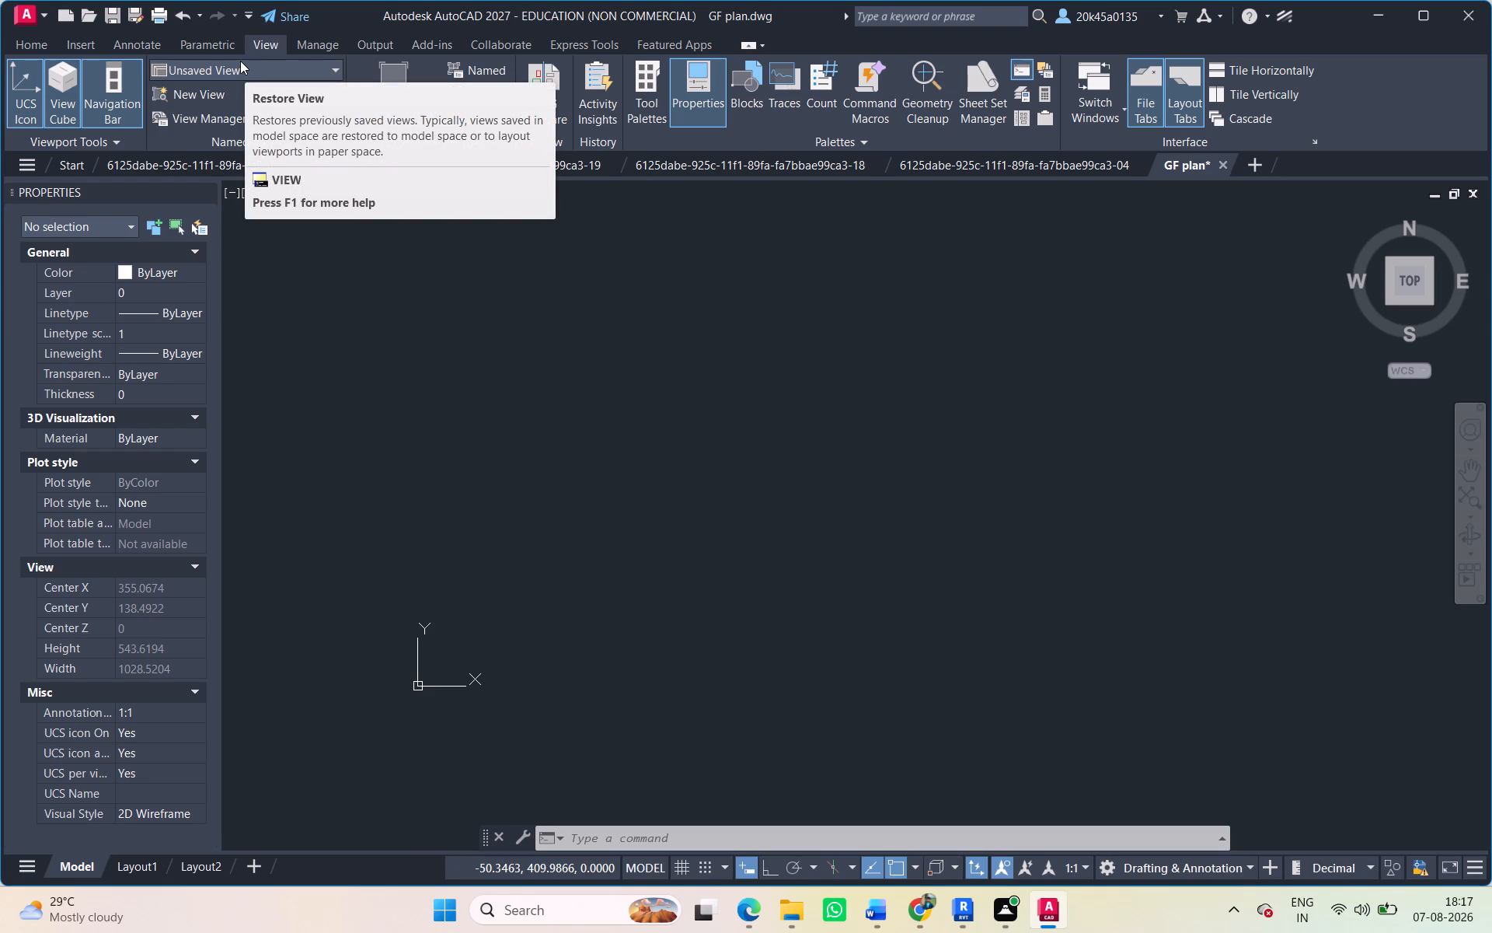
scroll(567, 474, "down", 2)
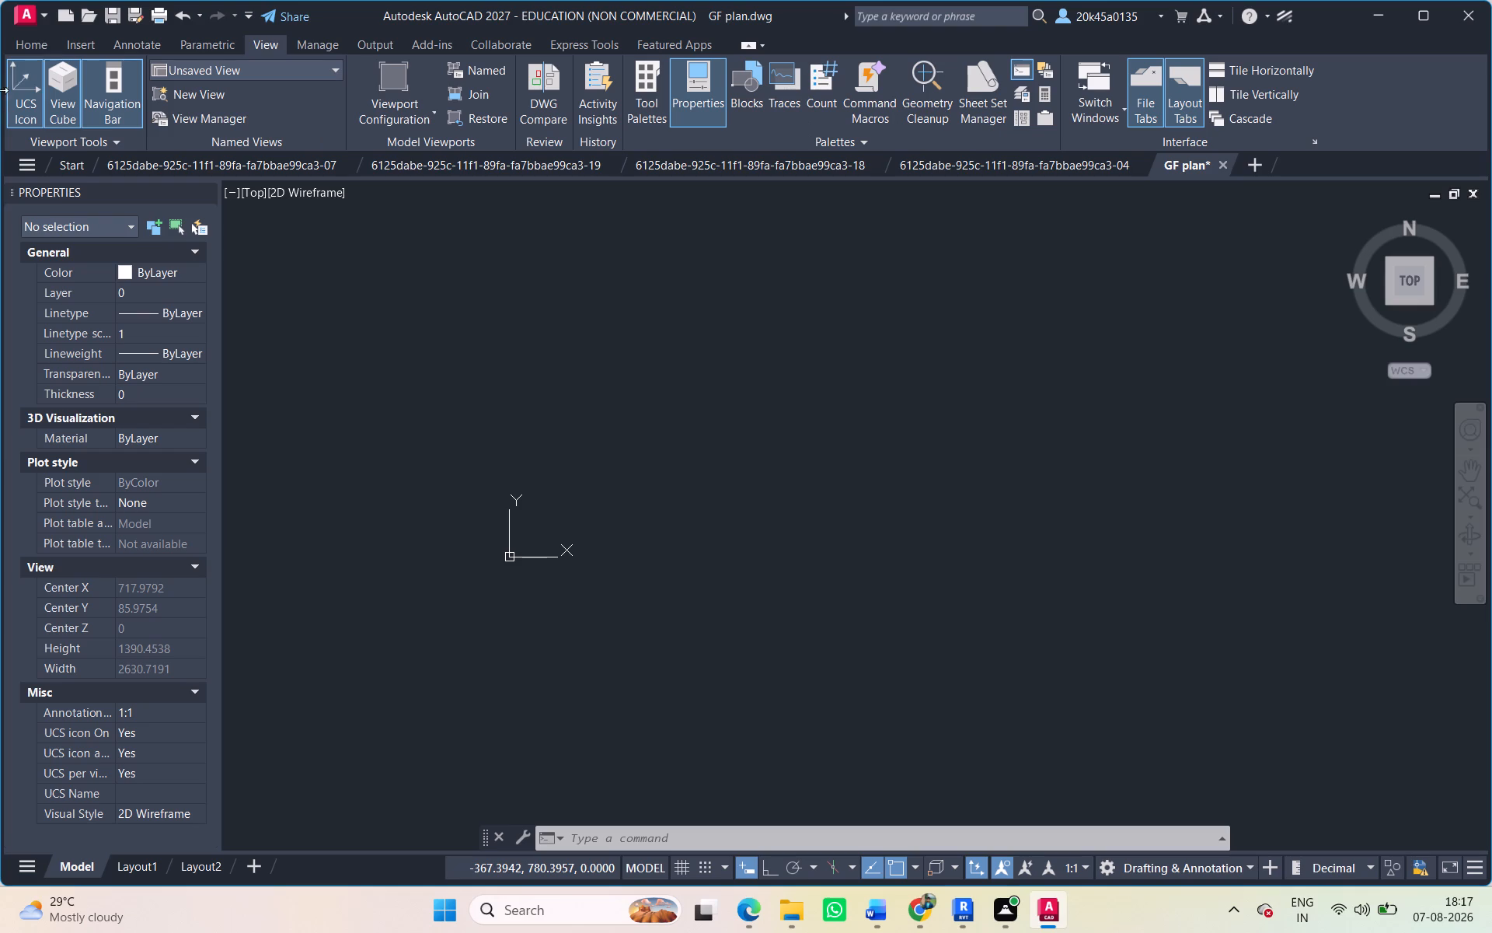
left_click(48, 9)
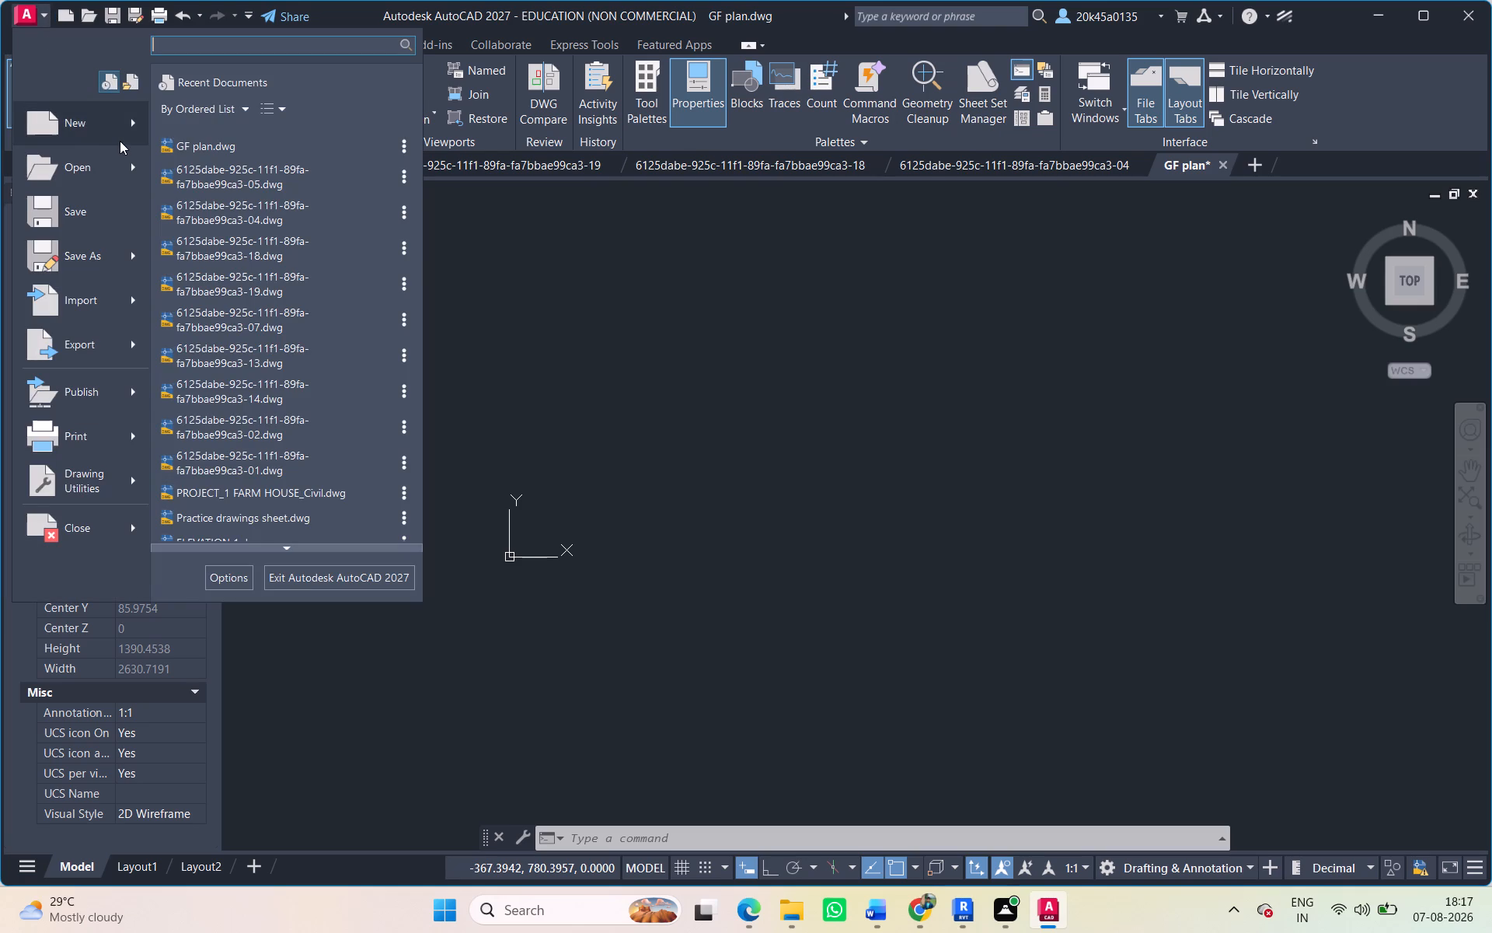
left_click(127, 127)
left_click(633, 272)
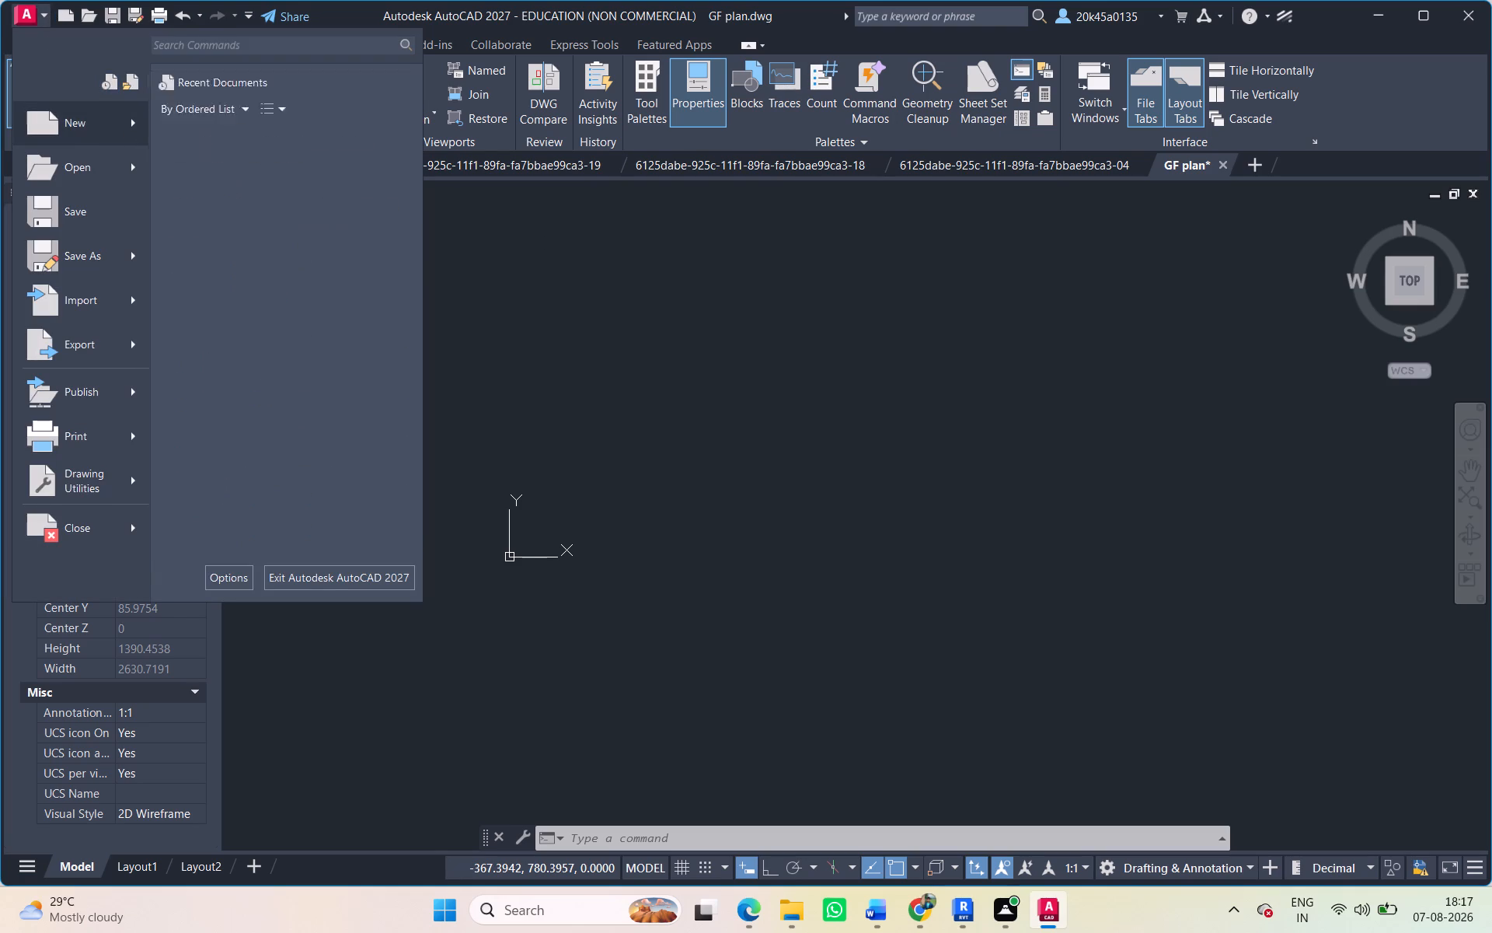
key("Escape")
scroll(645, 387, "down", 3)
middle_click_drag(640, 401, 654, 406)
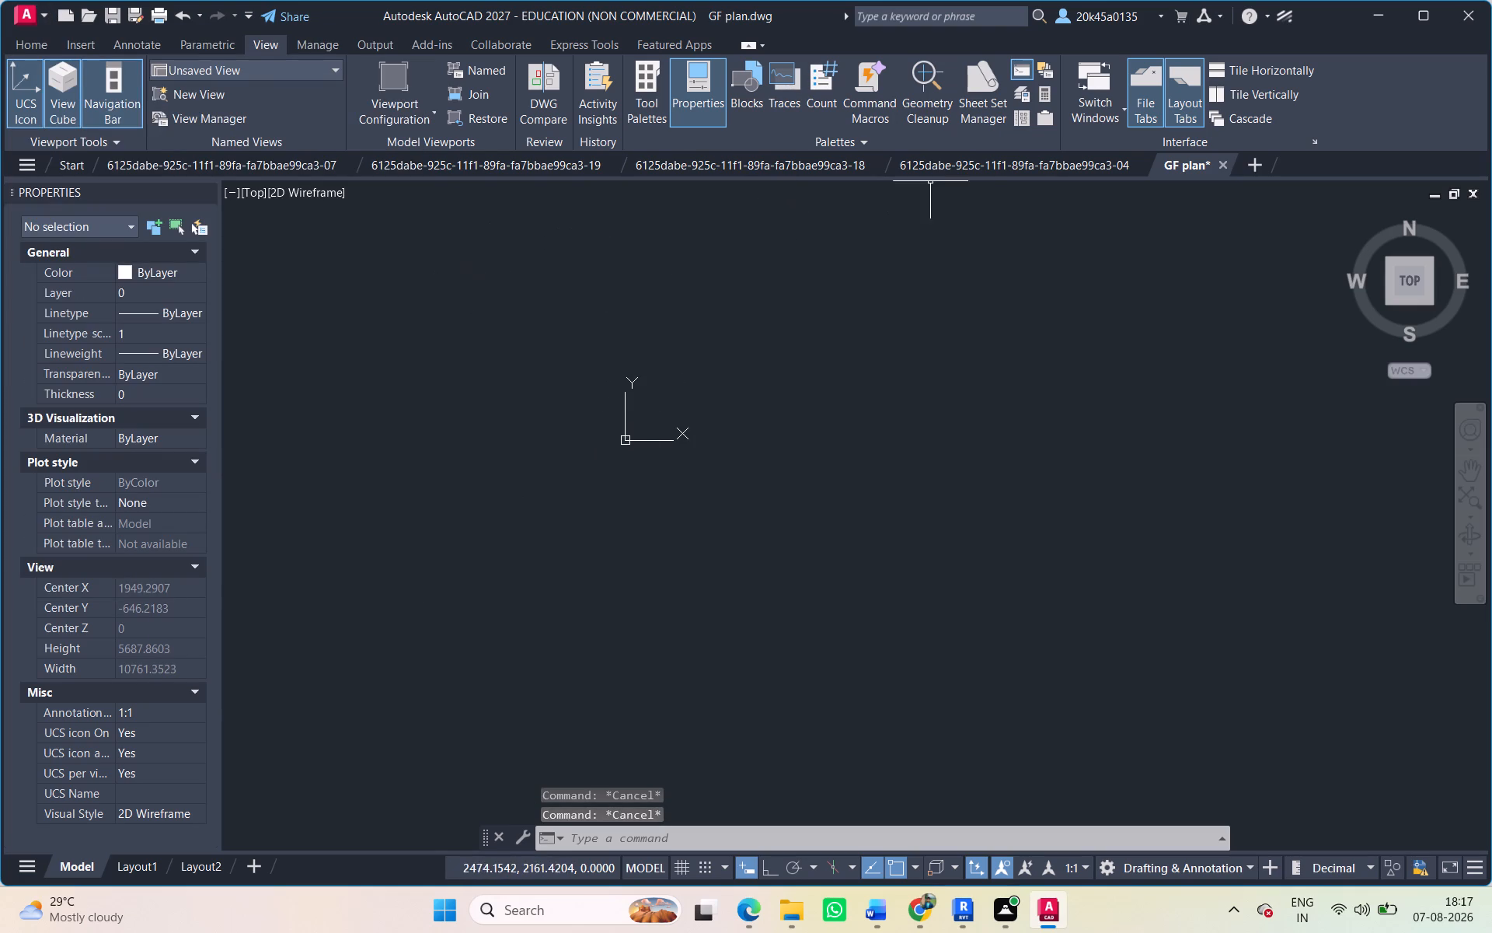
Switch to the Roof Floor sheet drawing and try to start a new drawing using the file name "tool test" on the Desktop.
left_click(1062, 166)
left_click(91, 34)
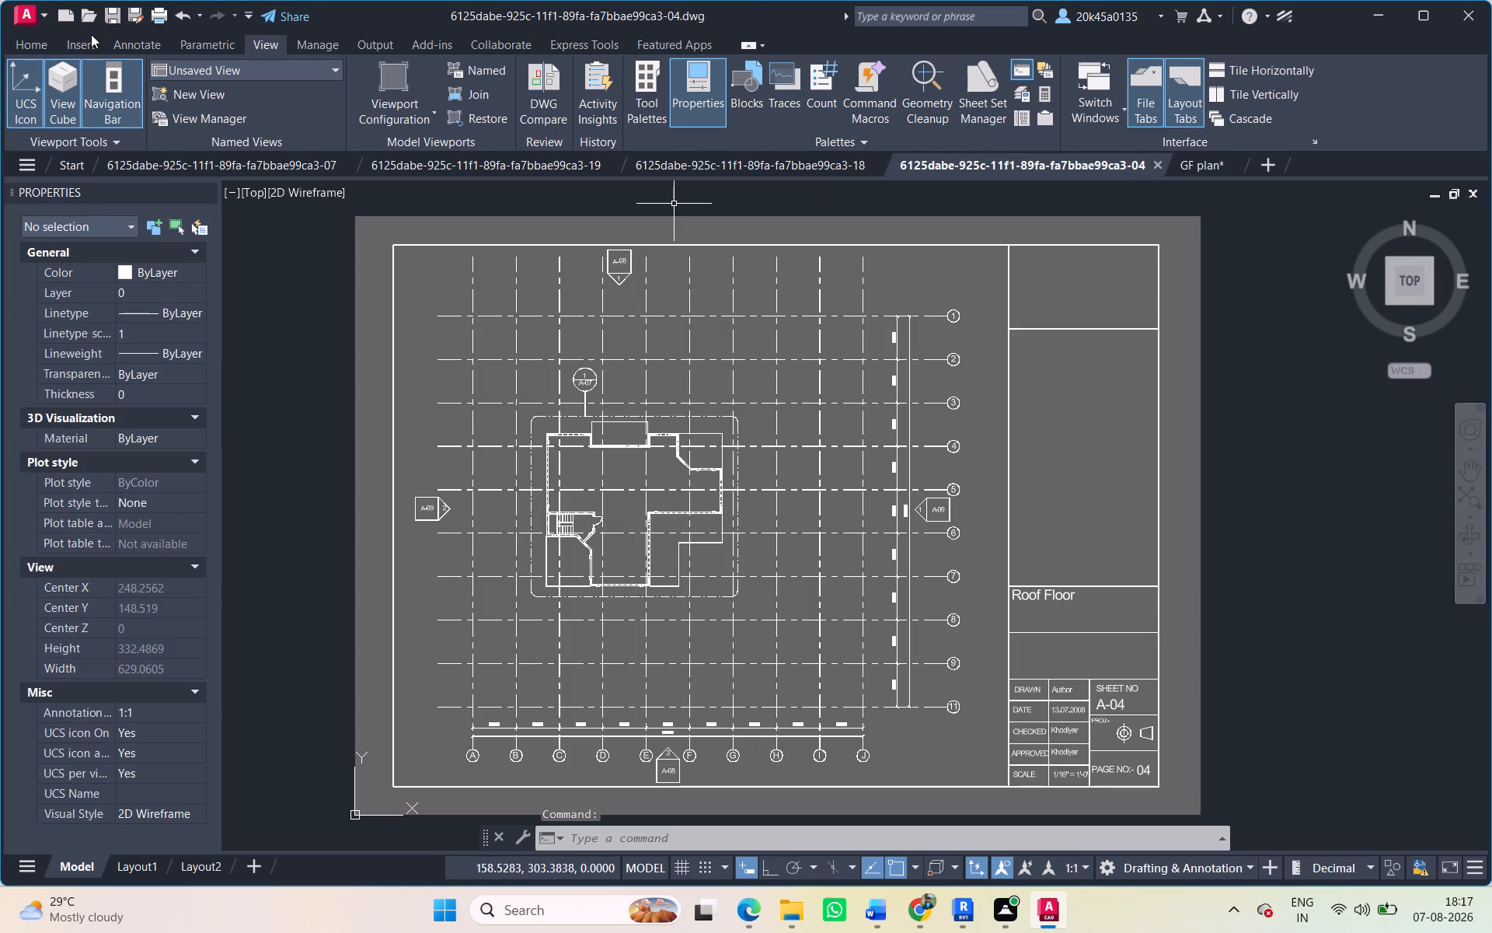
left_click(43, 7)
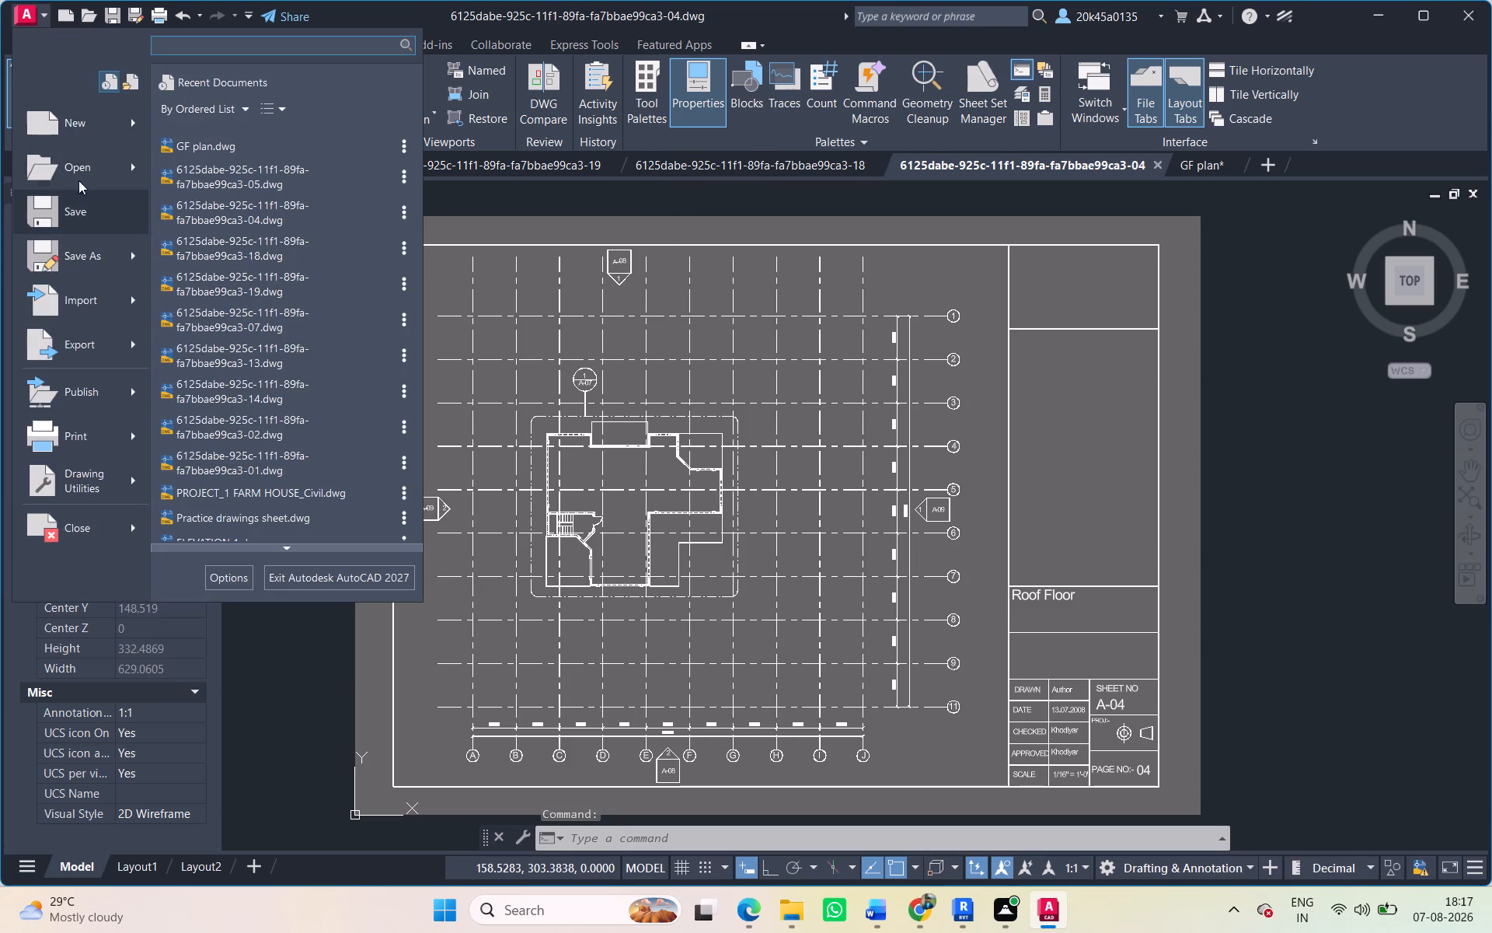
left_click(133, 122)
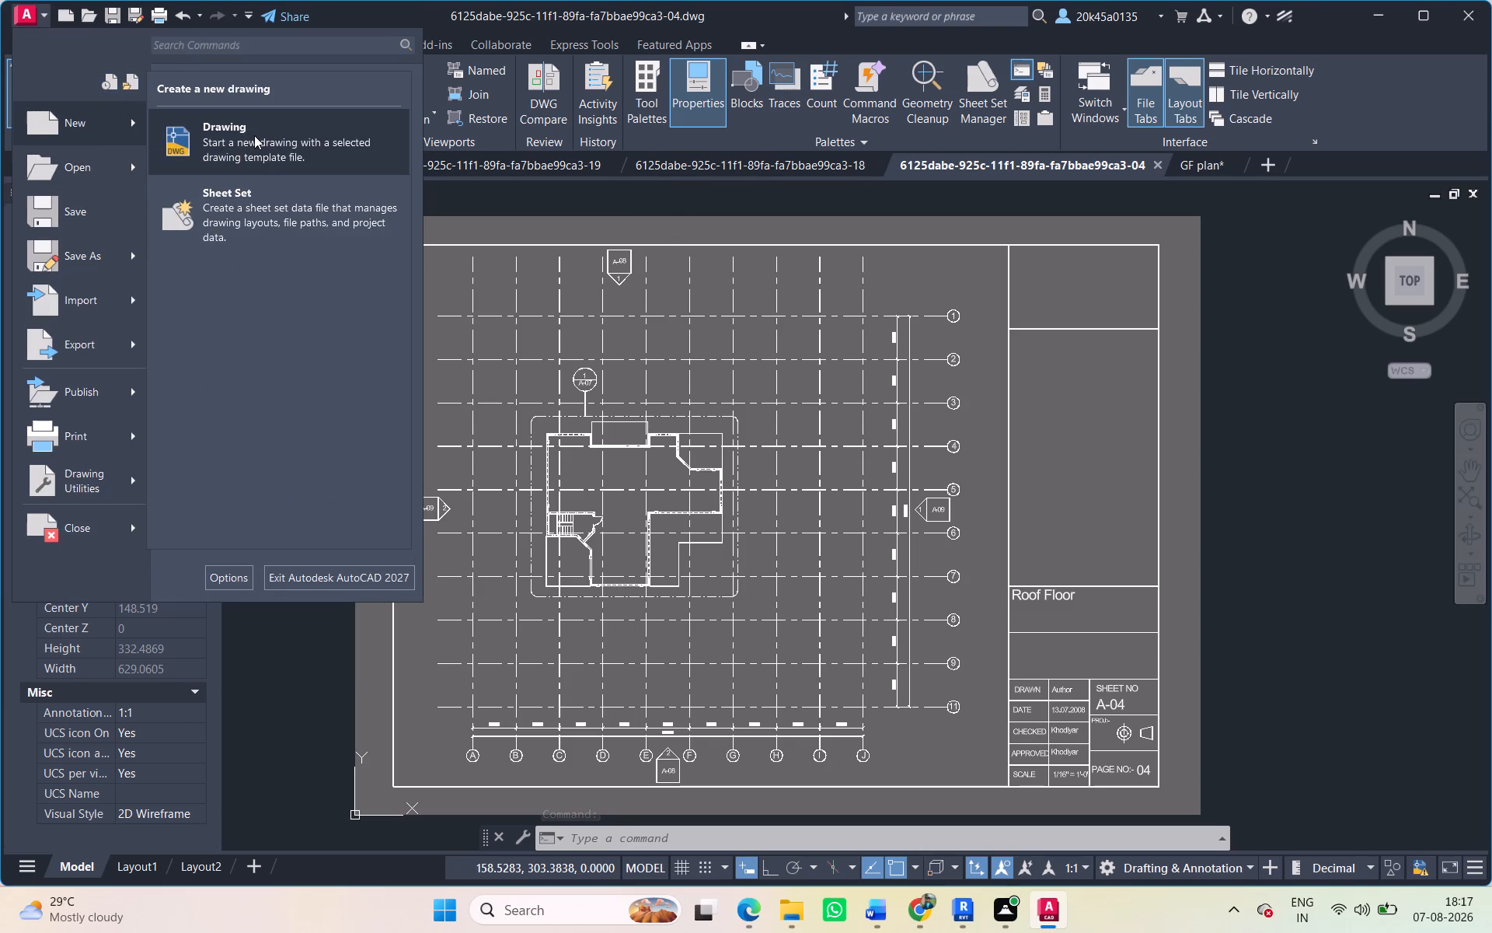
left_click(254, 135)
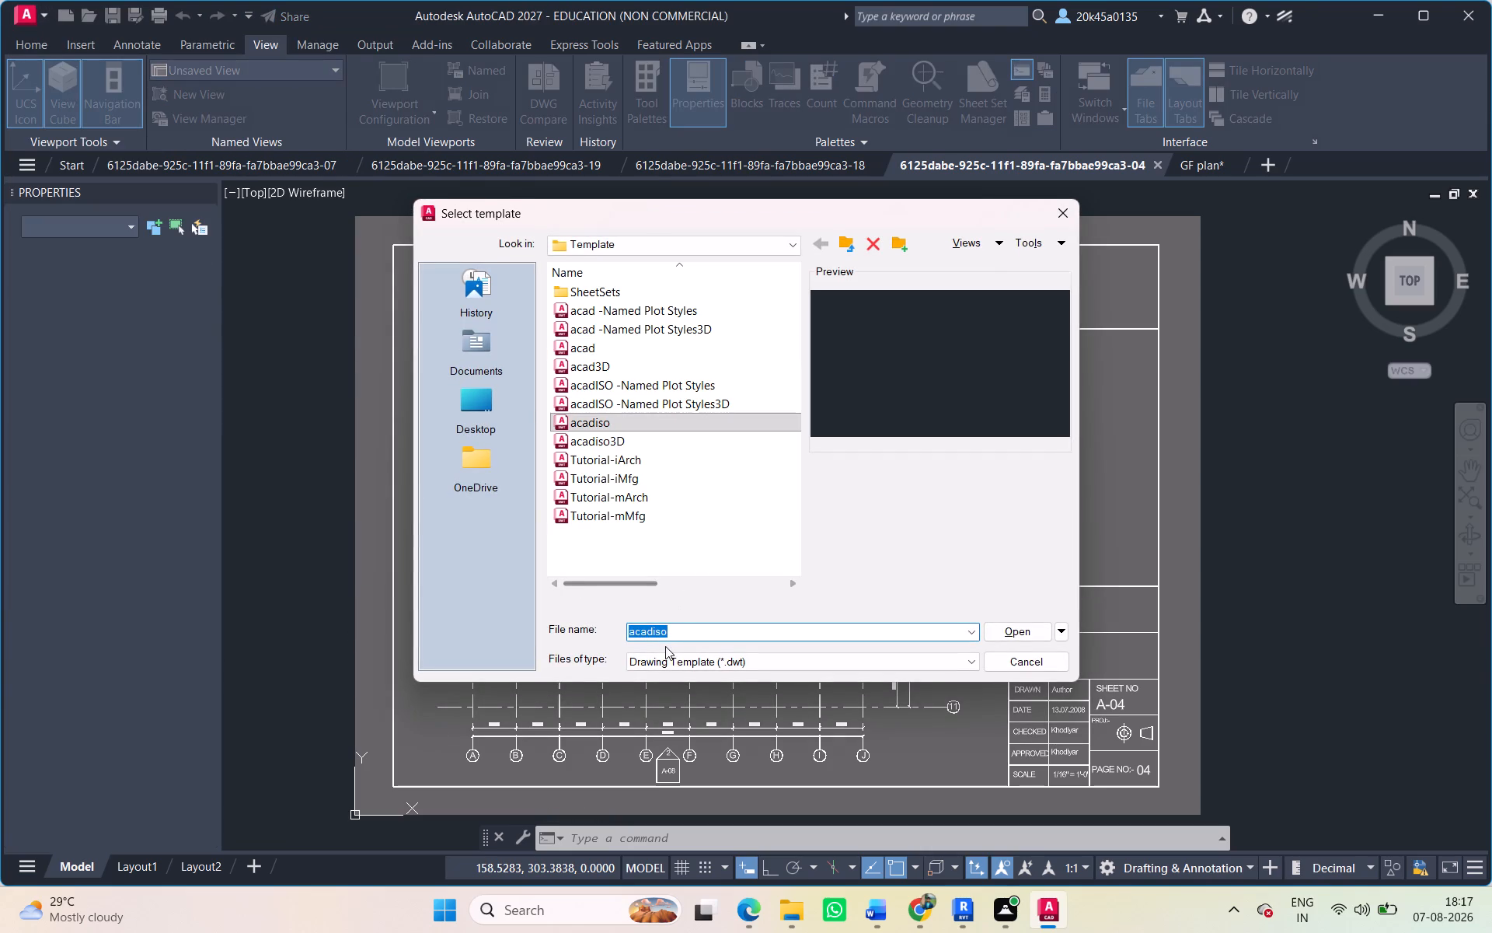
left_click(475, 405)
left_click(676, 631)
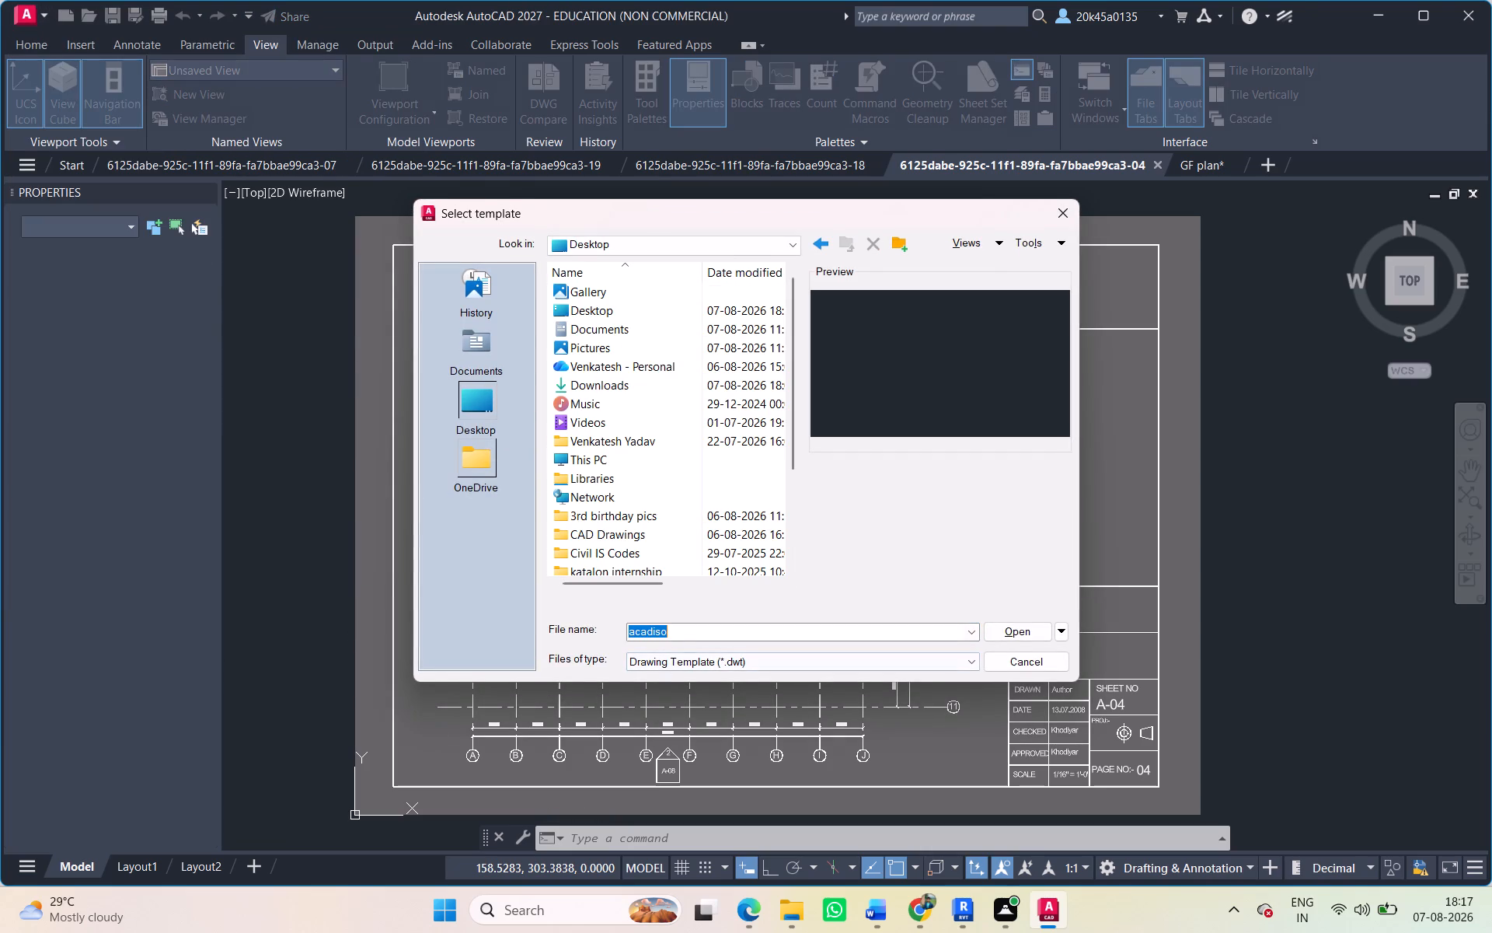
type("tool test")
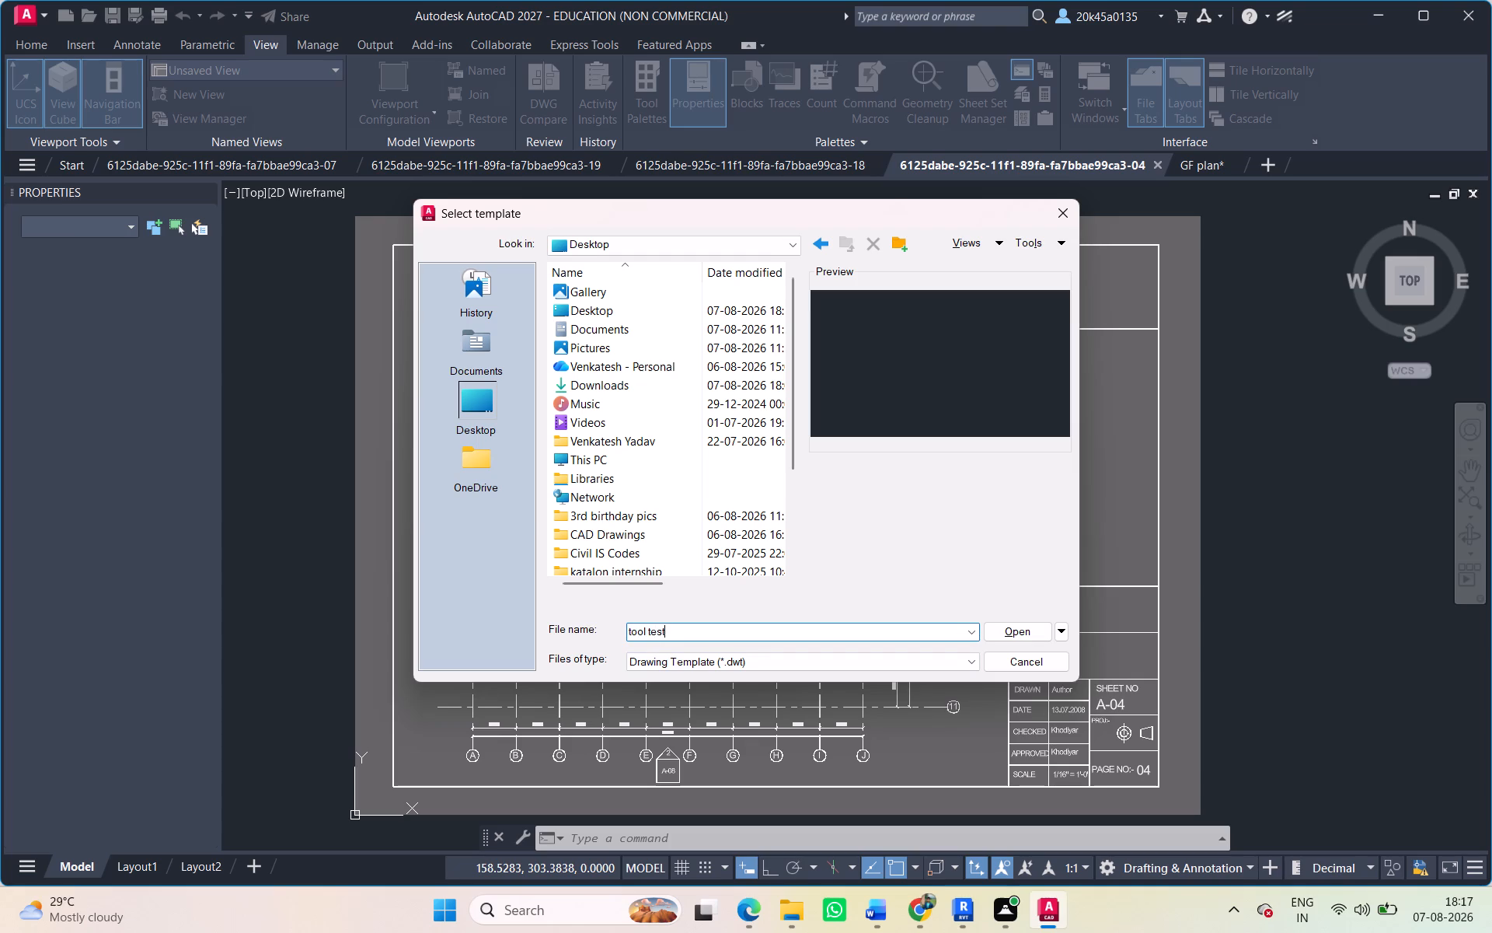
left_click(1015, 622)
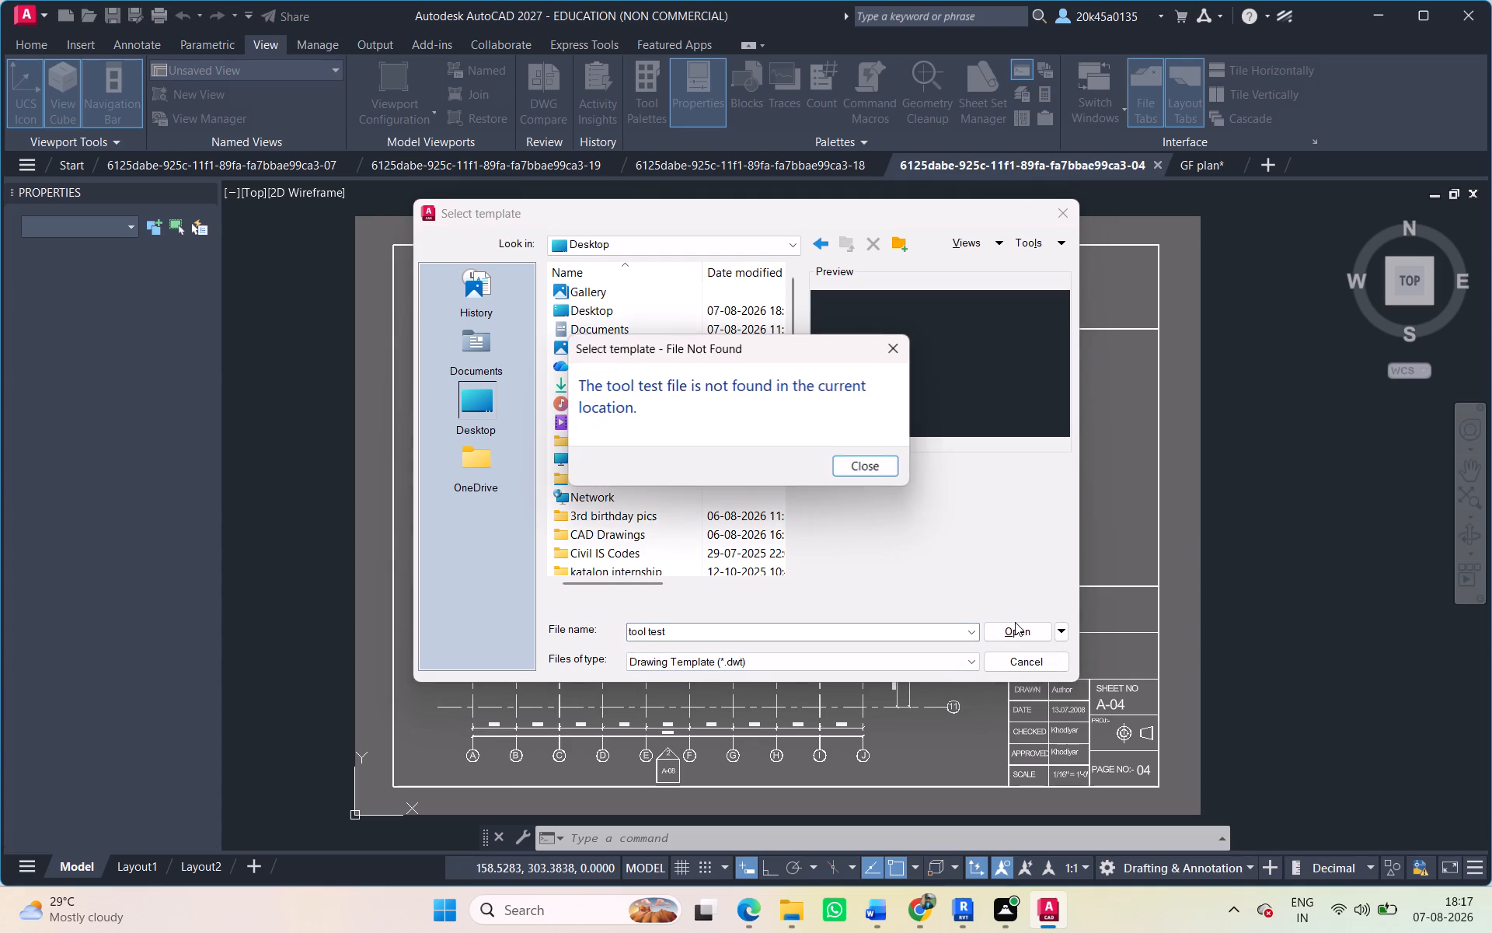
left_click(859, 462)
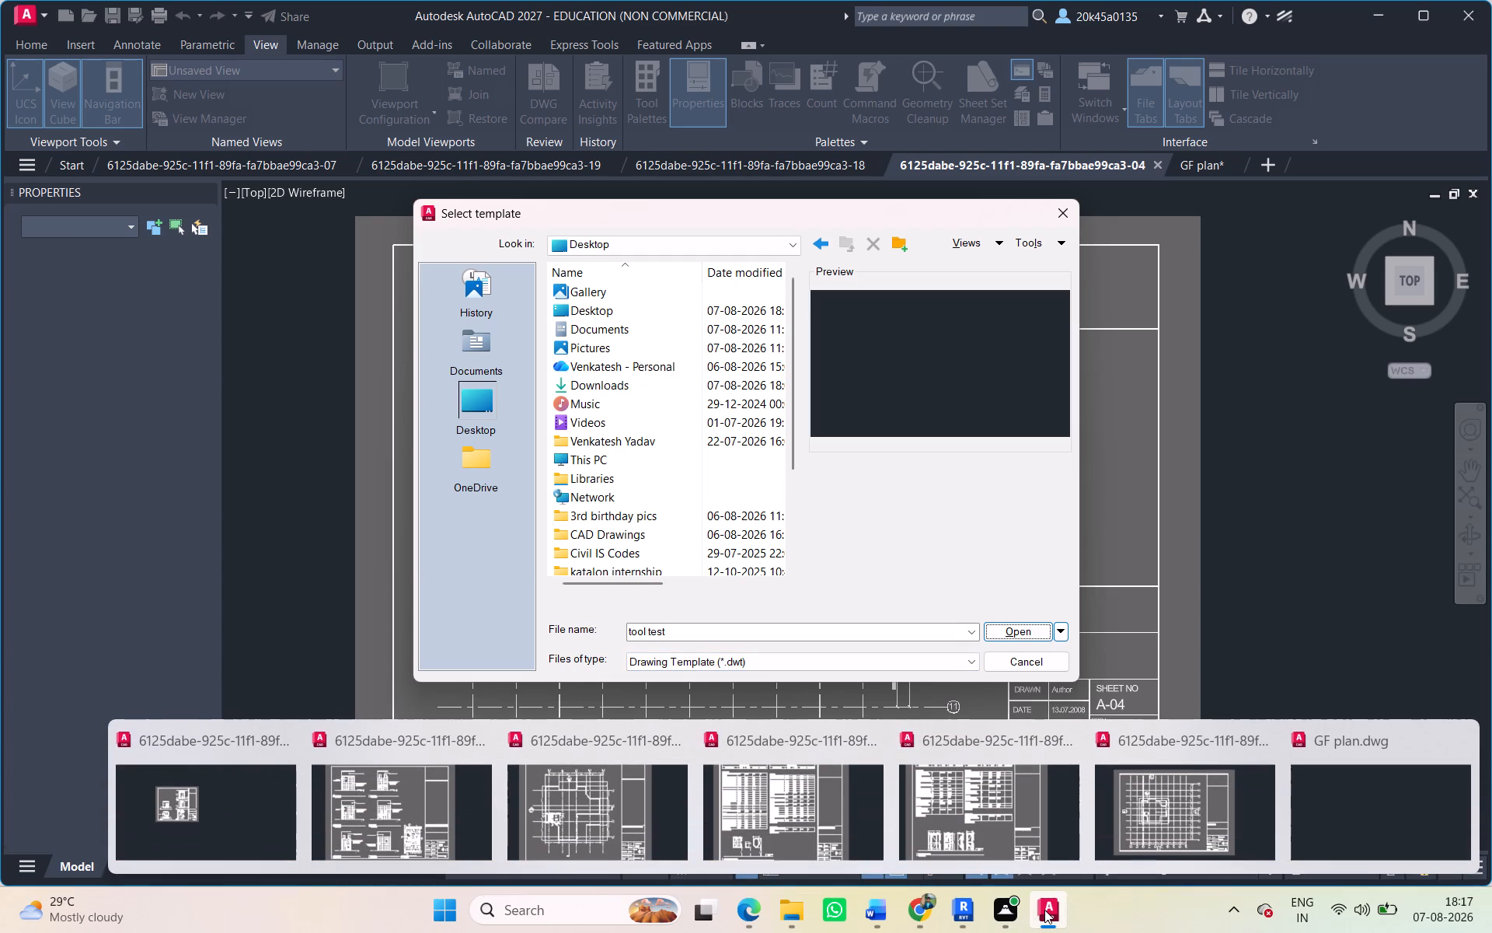
Switch to Revit and link PROJECT_1 FARM HOUSE_Civil.pdf from the Downloads folder into the Ground Floor plan.
left_click(958, 908)
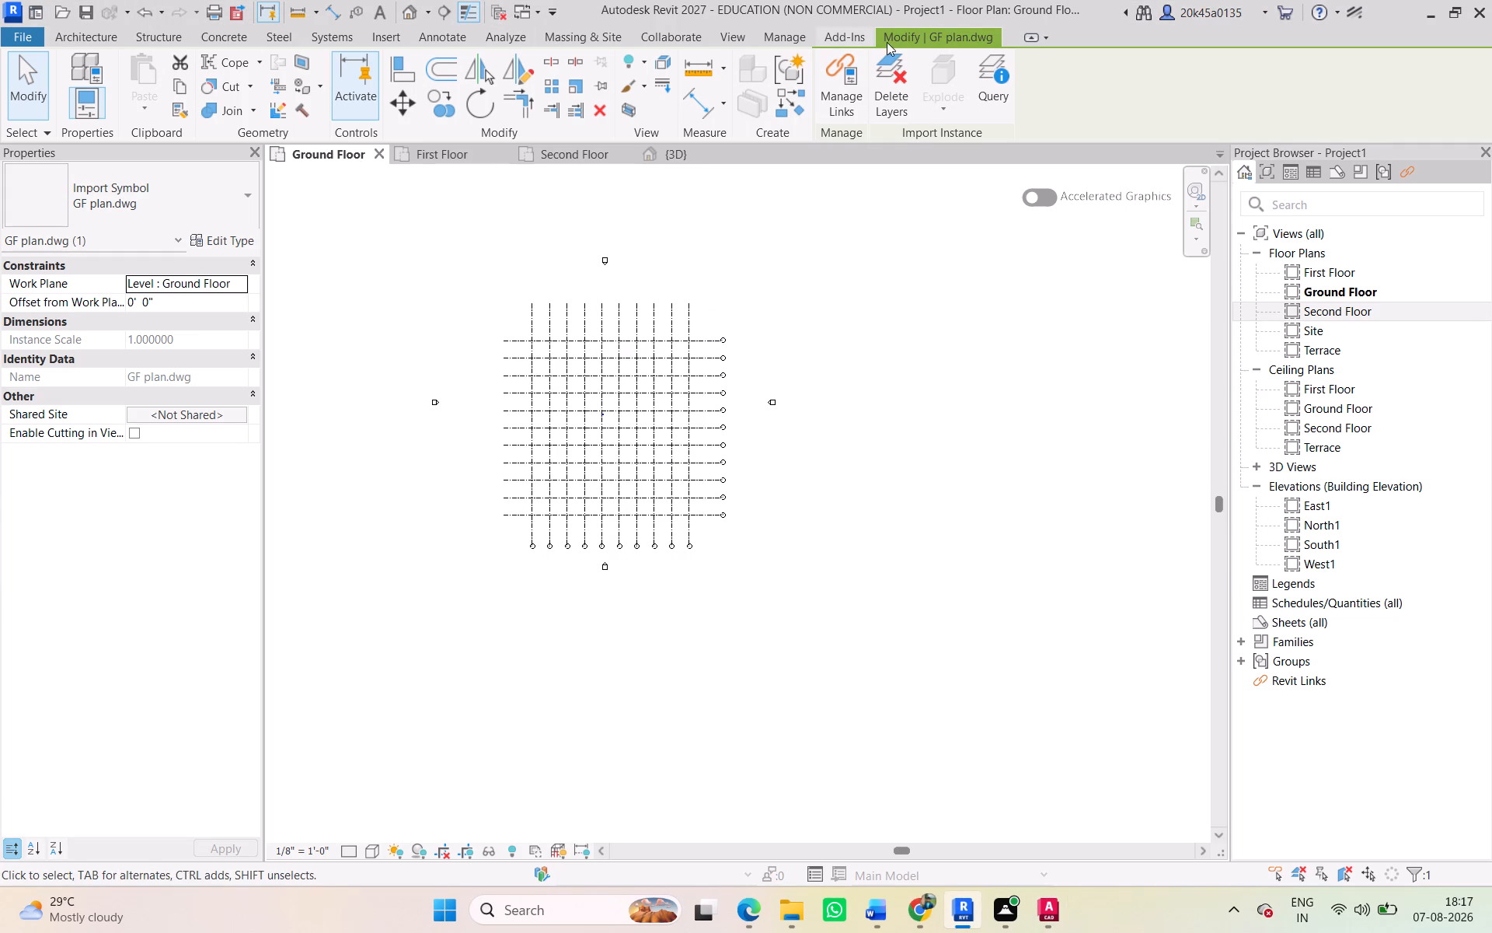
left_click(396, 32)
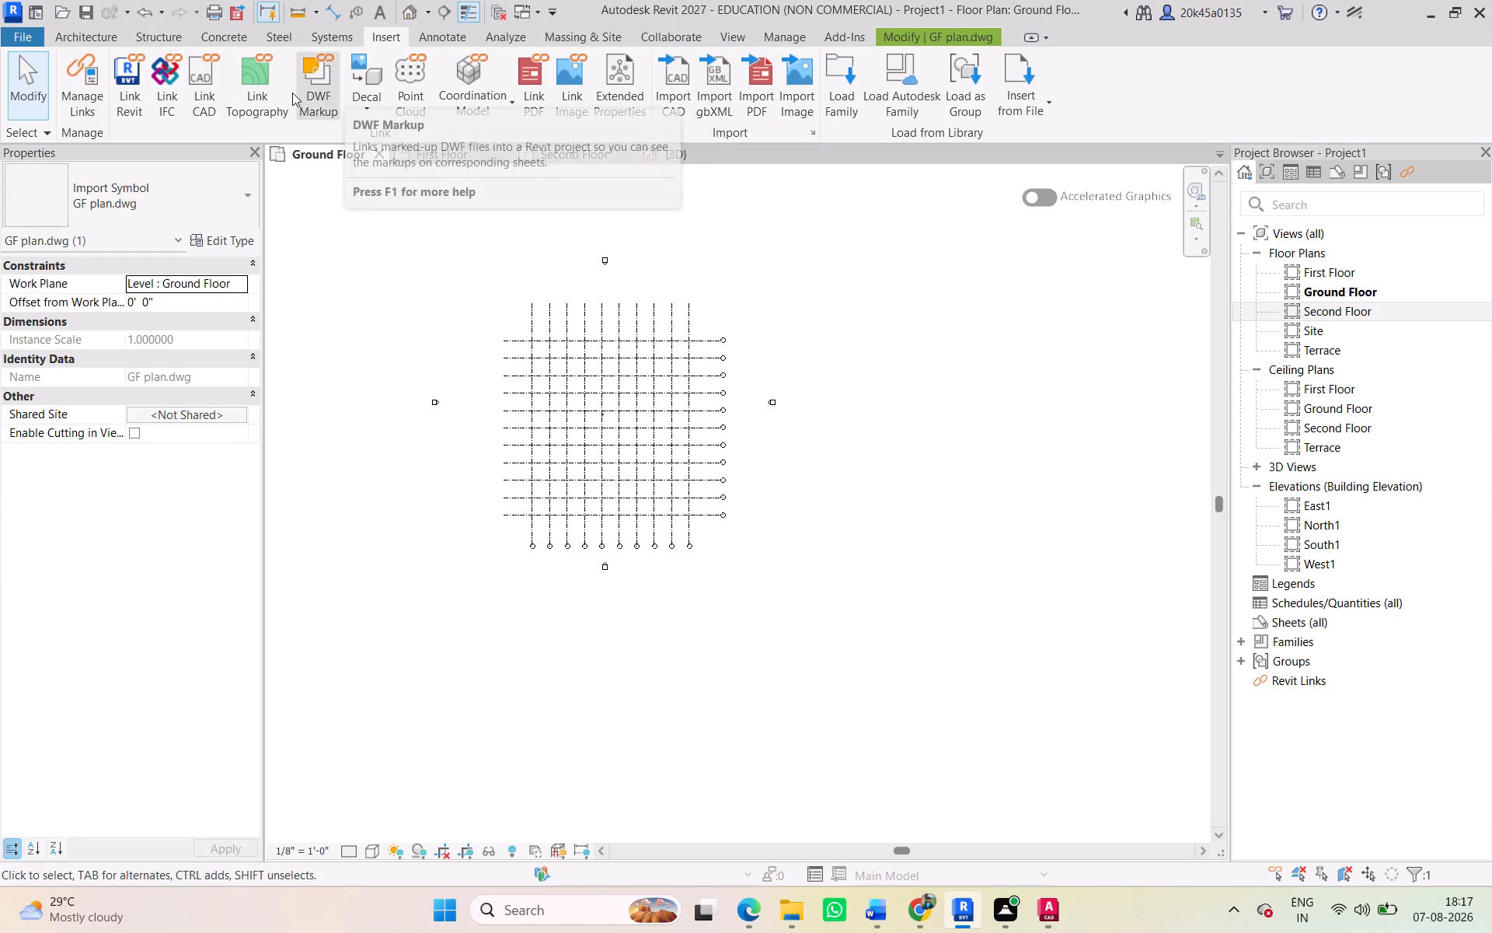
left_click(533, 86)
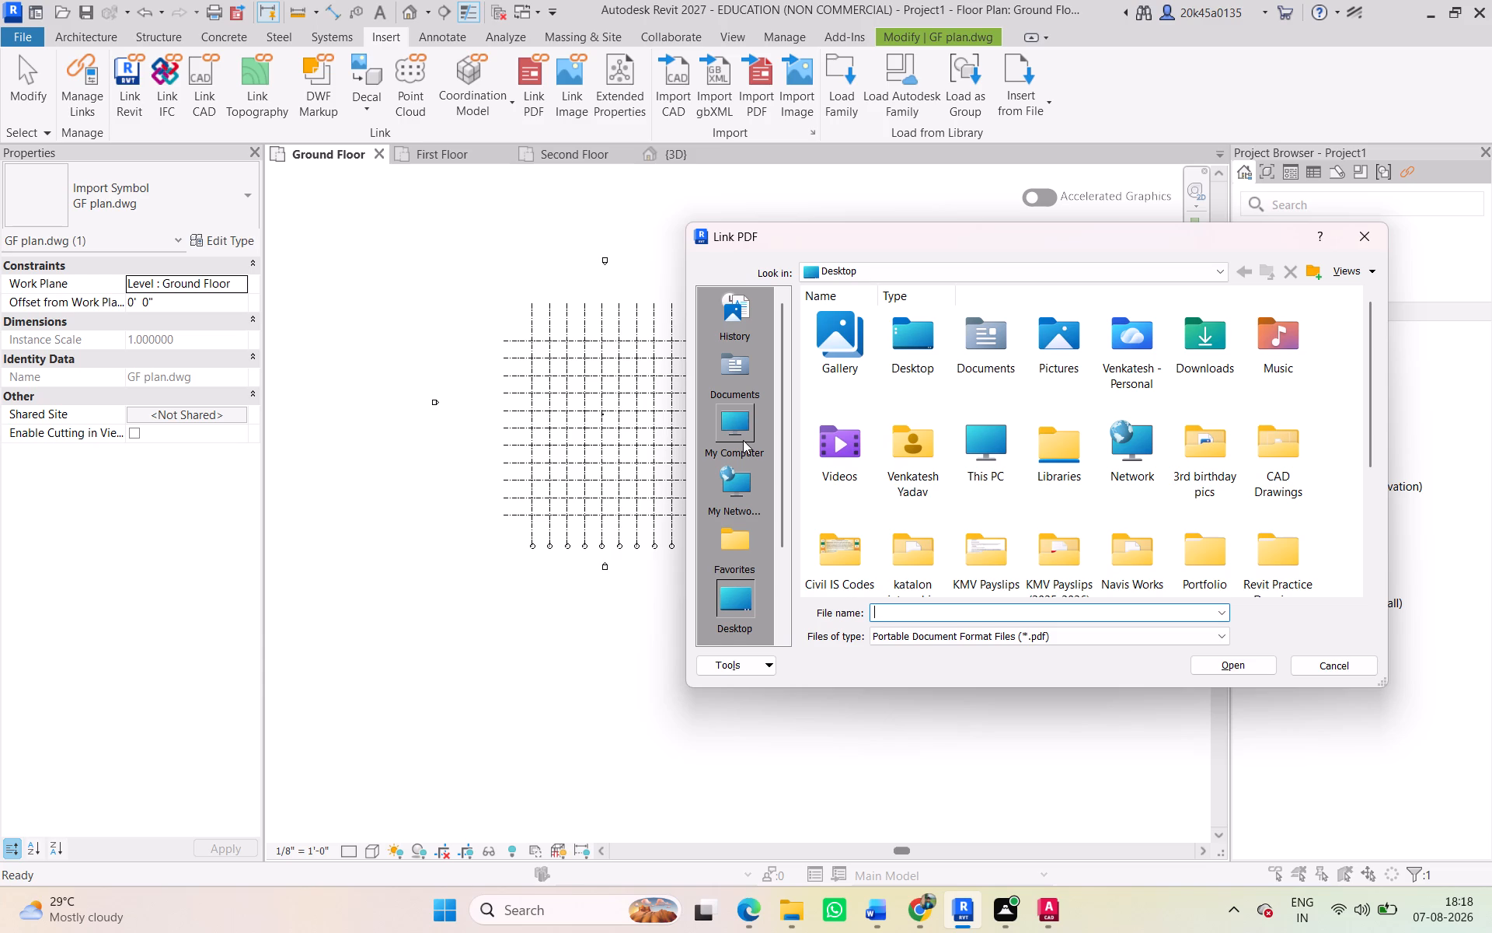
left_click(743, 440)
left_click(741, 483)
left_click(743, 597)
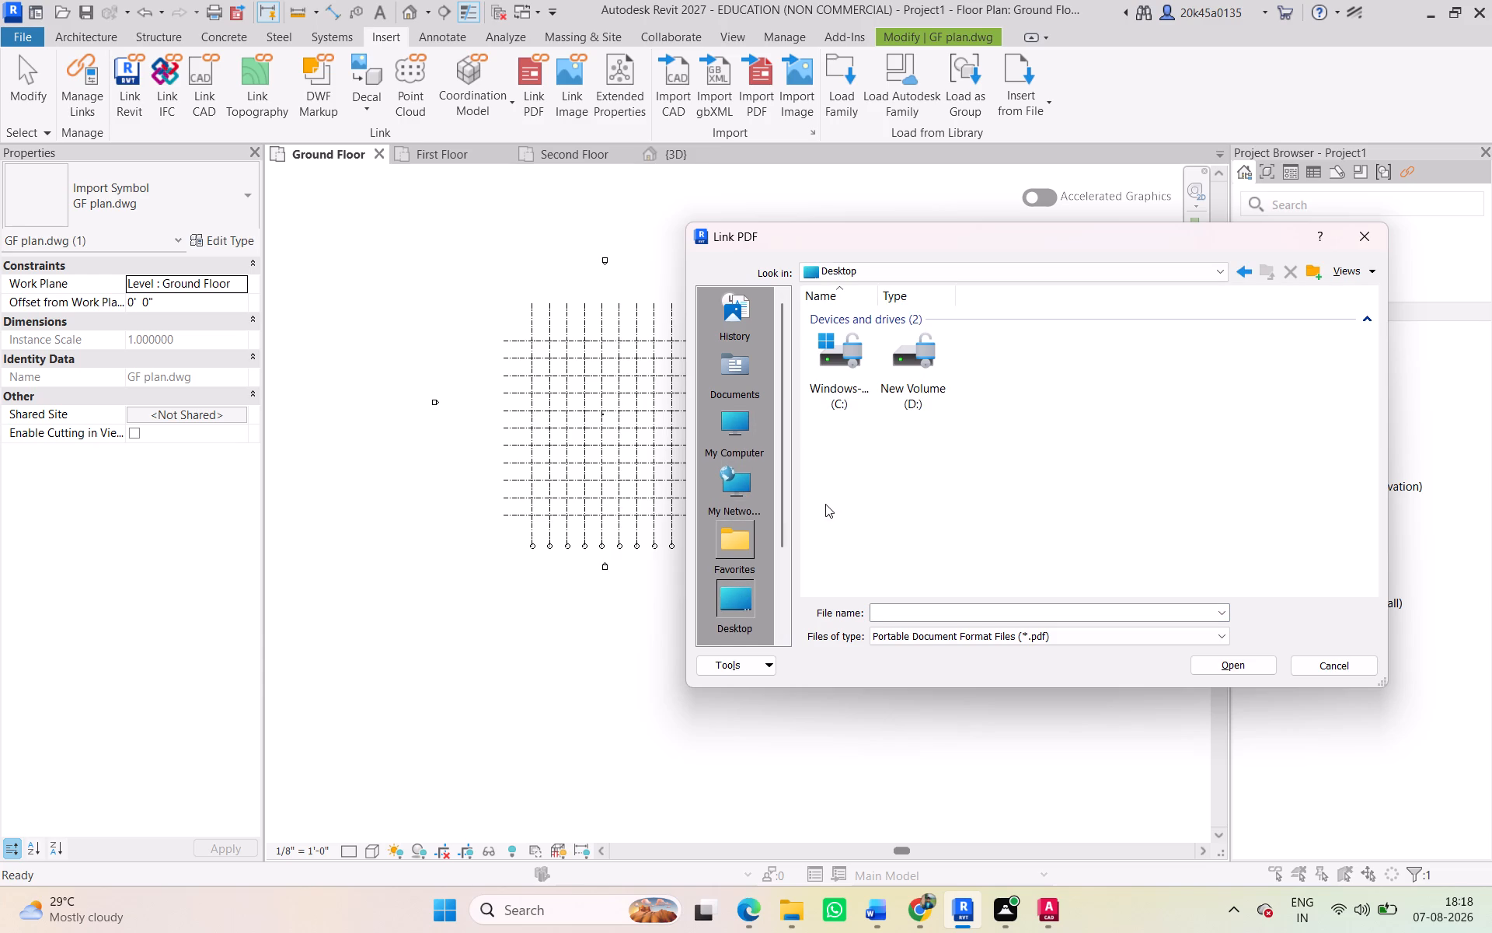
left_click(732, 599)
left_click(842, 273)
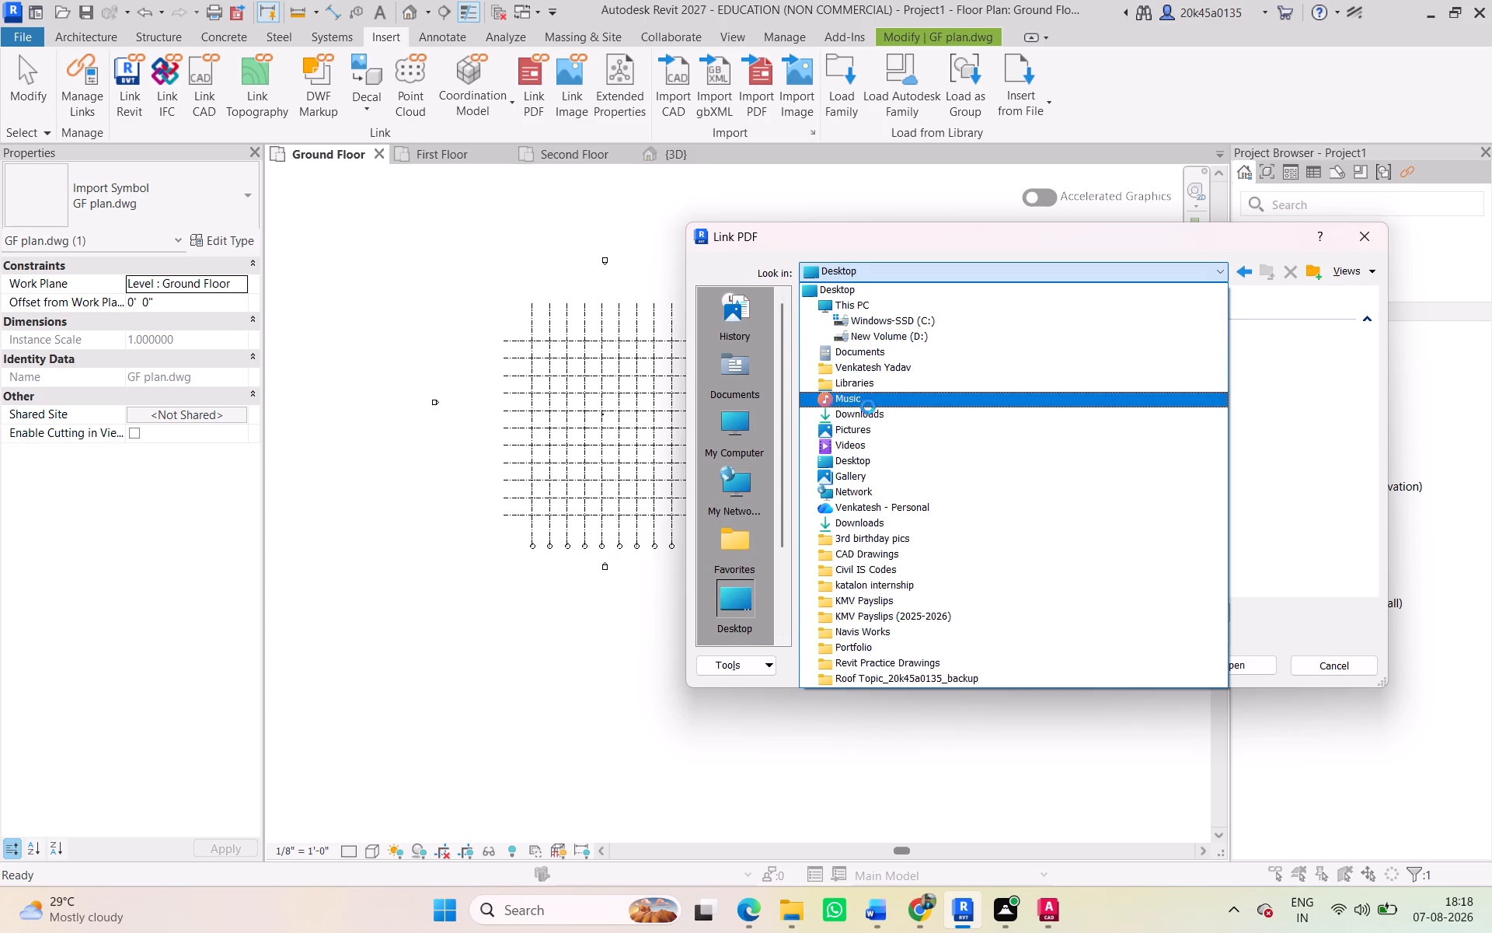
left_click(867, 417)
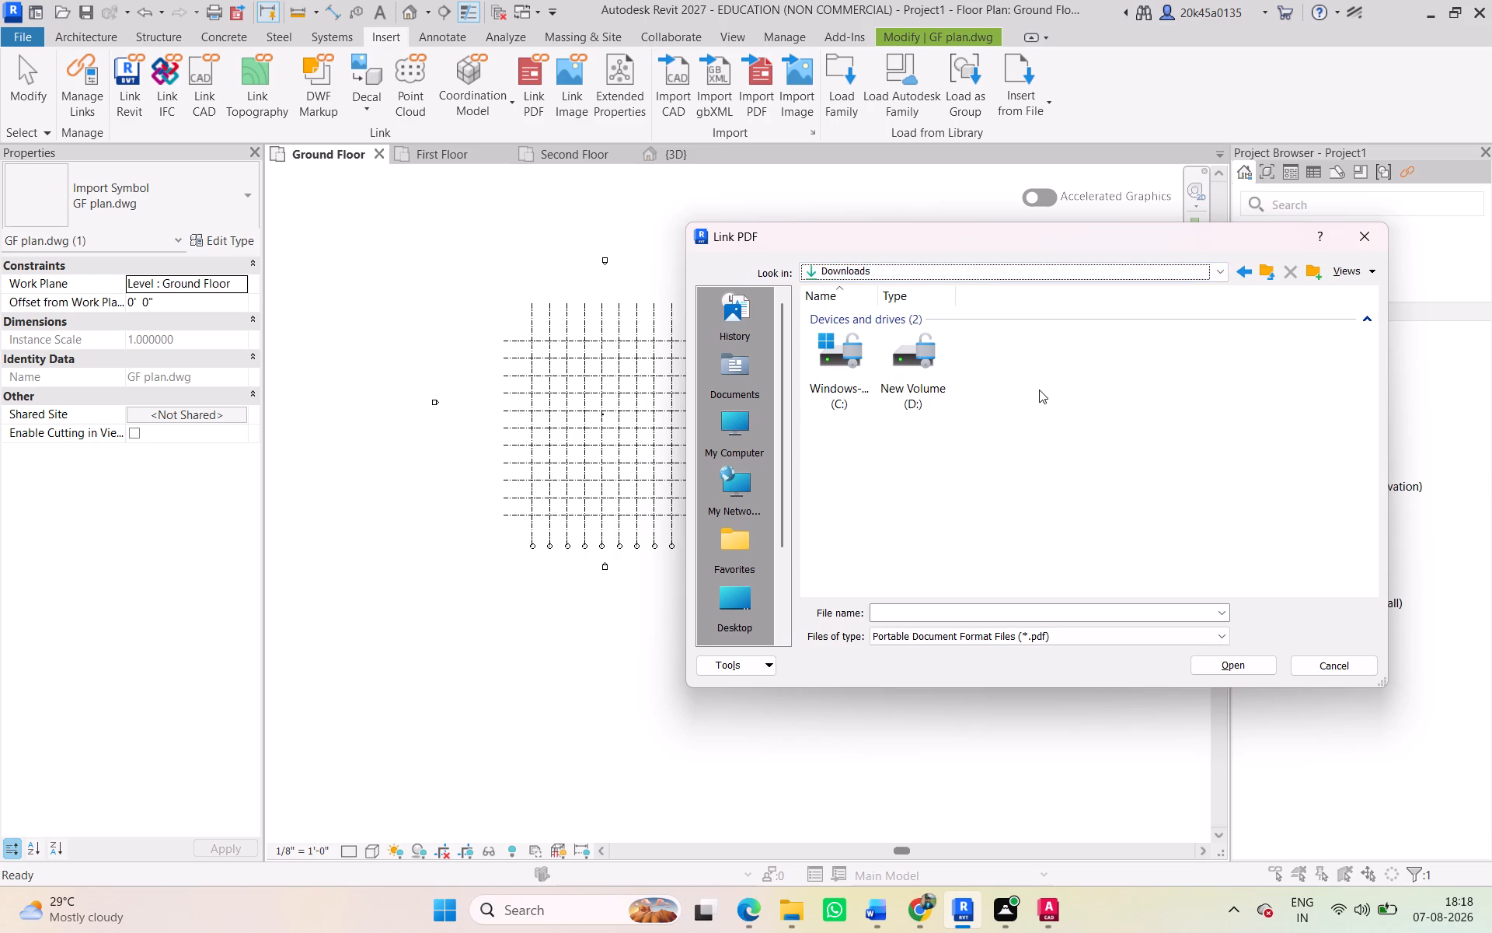
left_click(1040, 390)
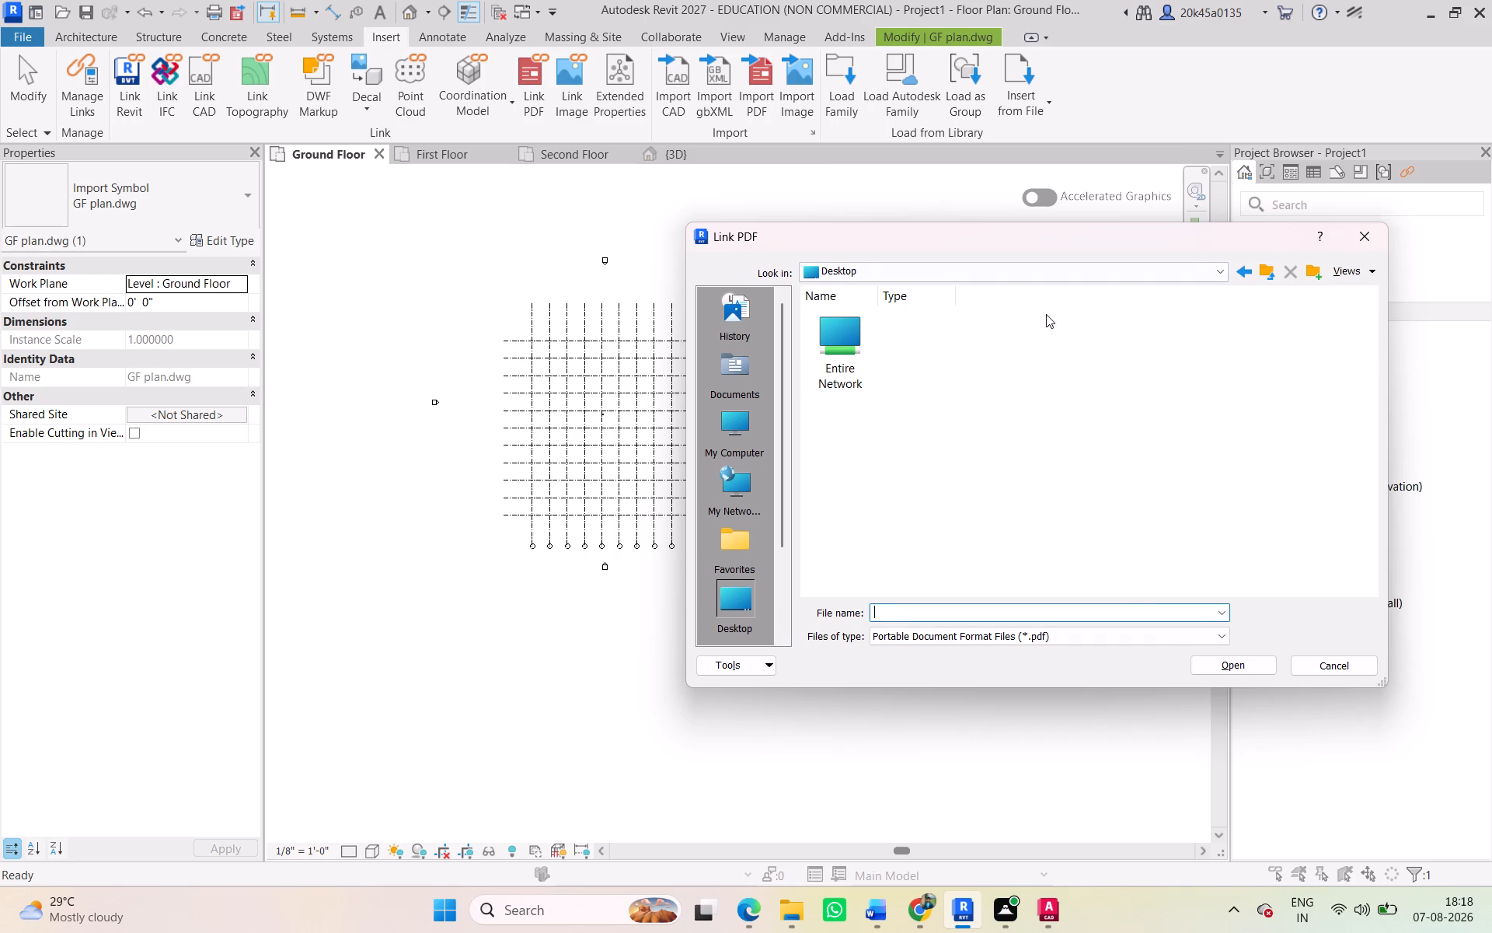
left_click(996, 267)
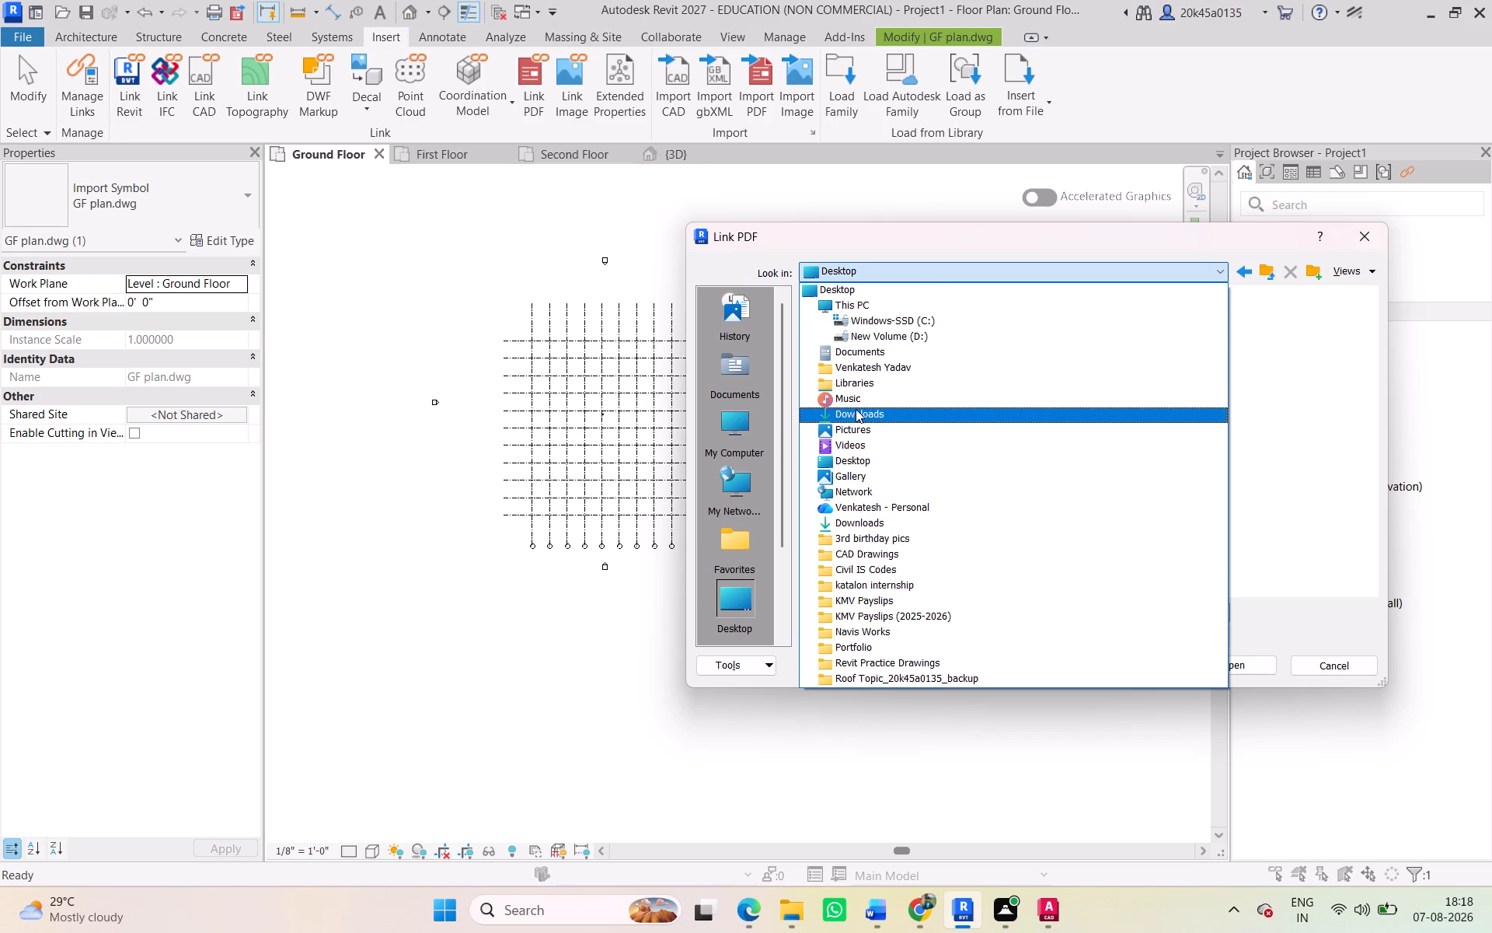
left_click(856, 409)
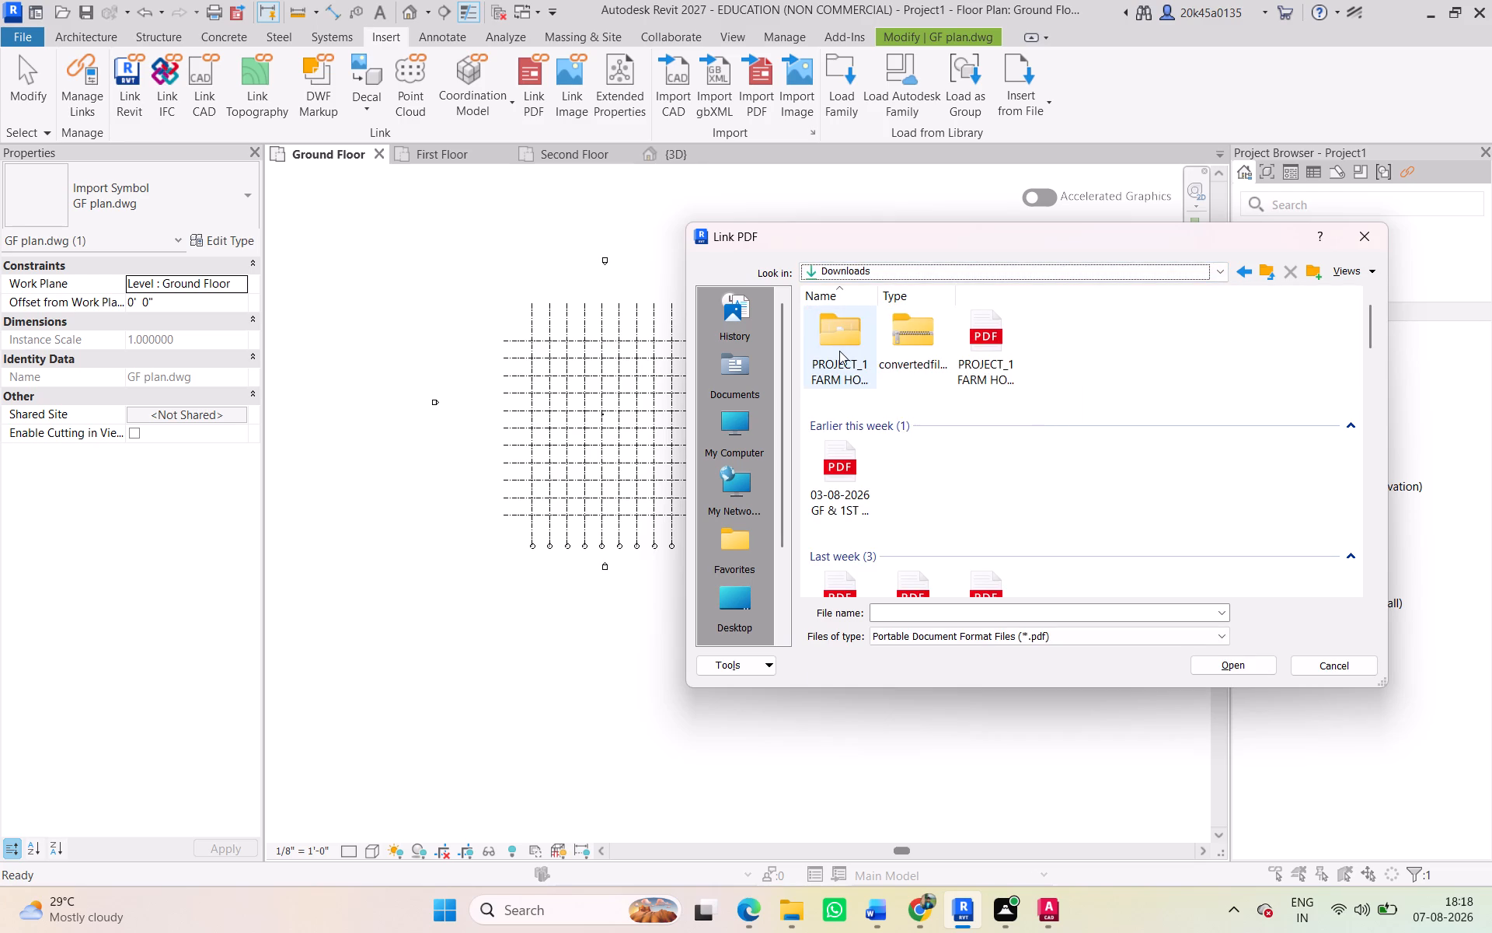
left_click(1004, 355)
left_click(1243, 663)
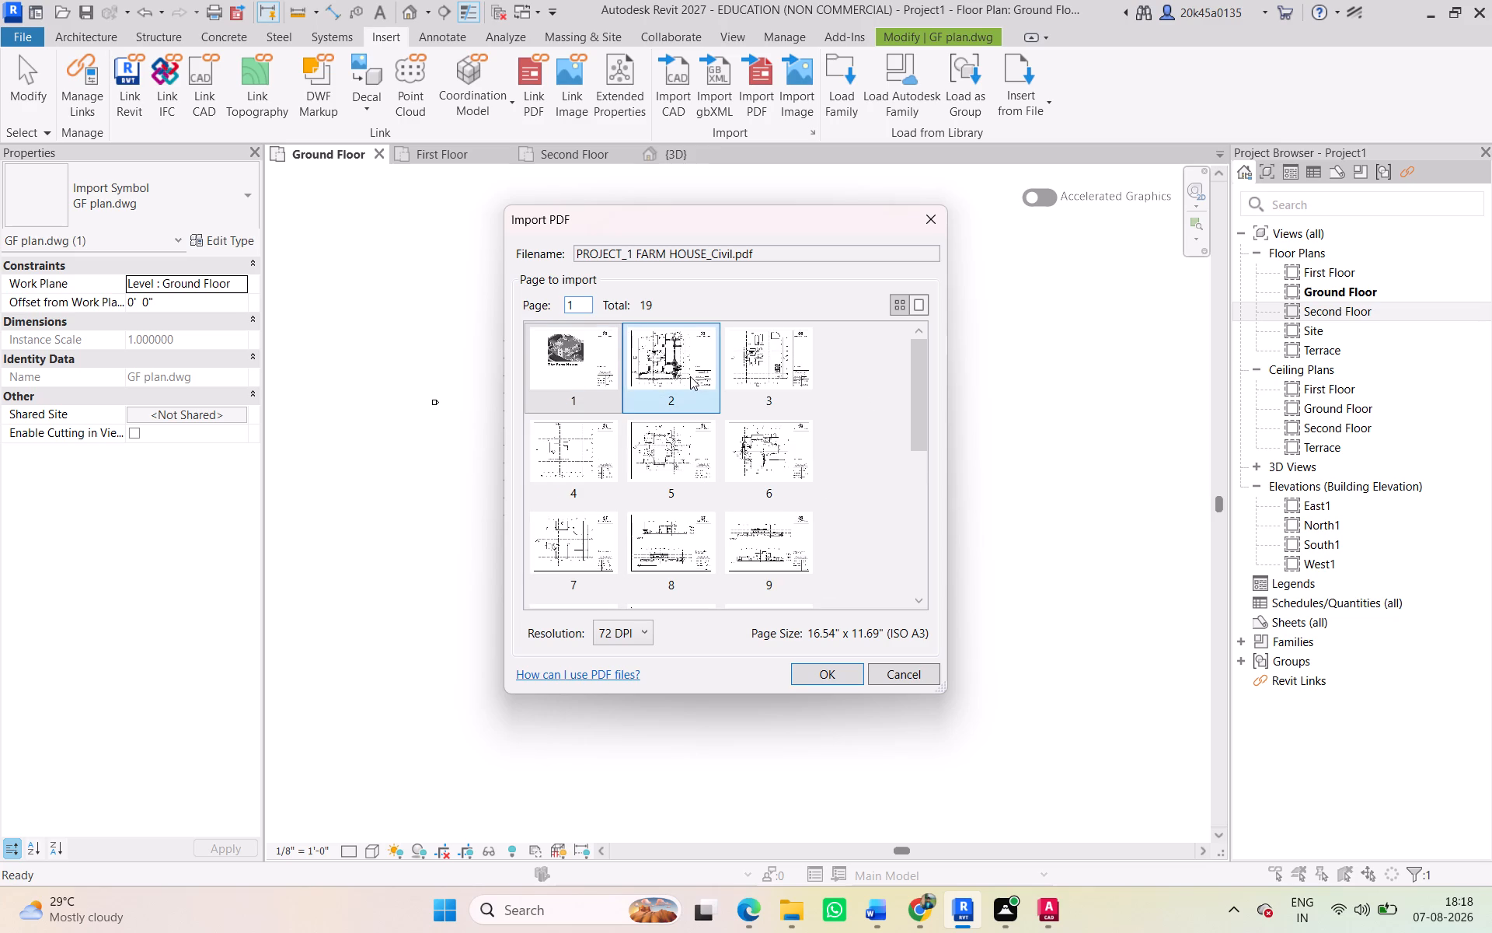
Choose page 2, the ground floor plan sheet, for import and place it over the middle of the grid lines.
left_click(690, 376)
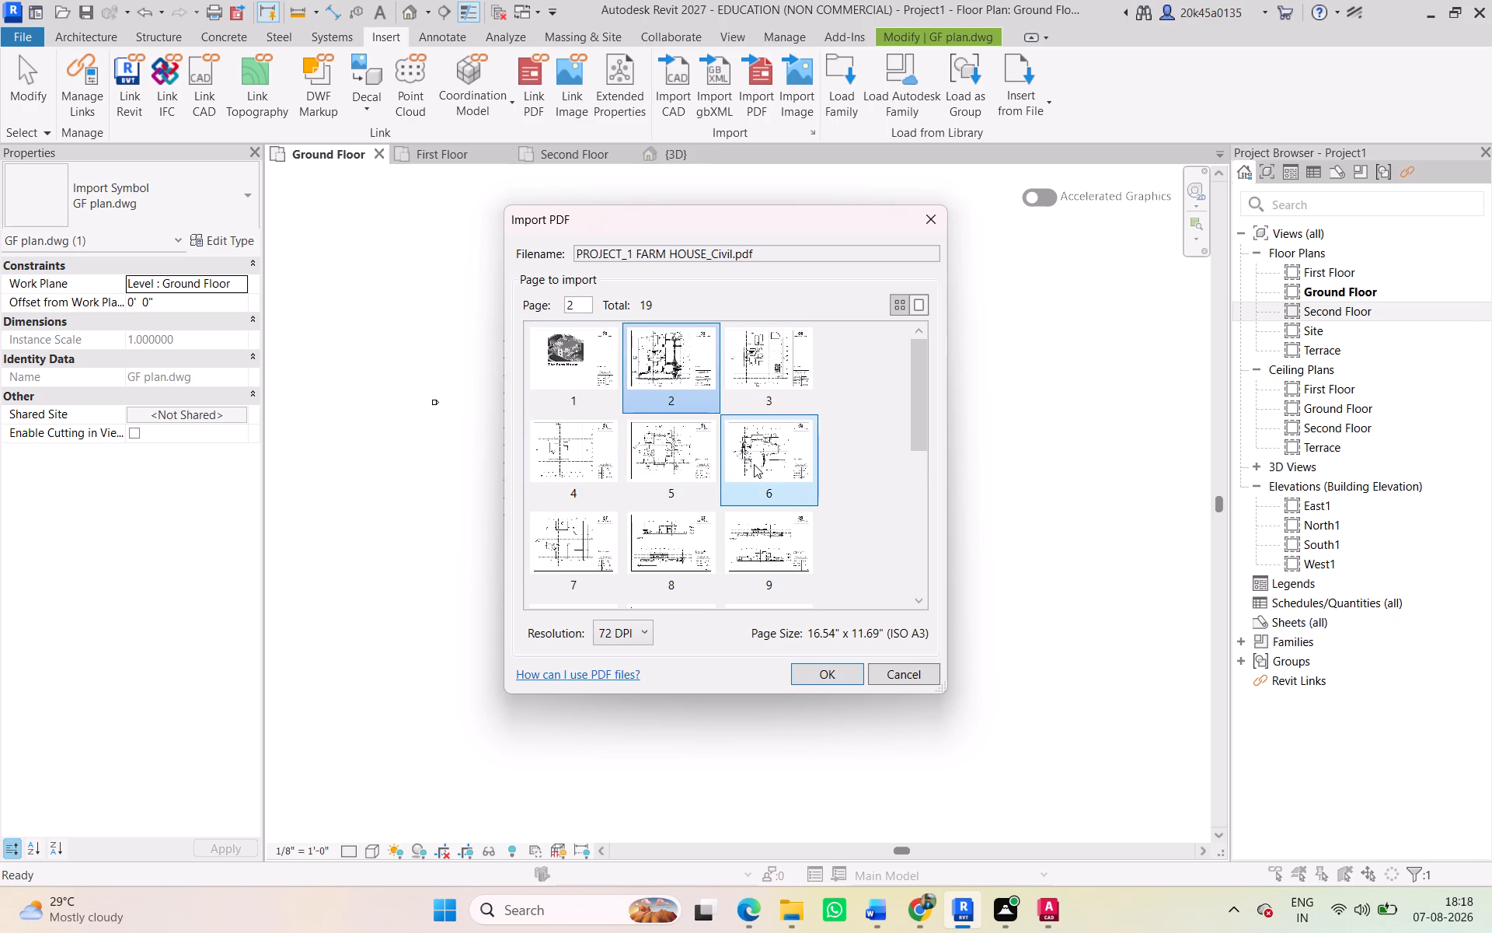
left_click_drag(919, 396, 919, 425)
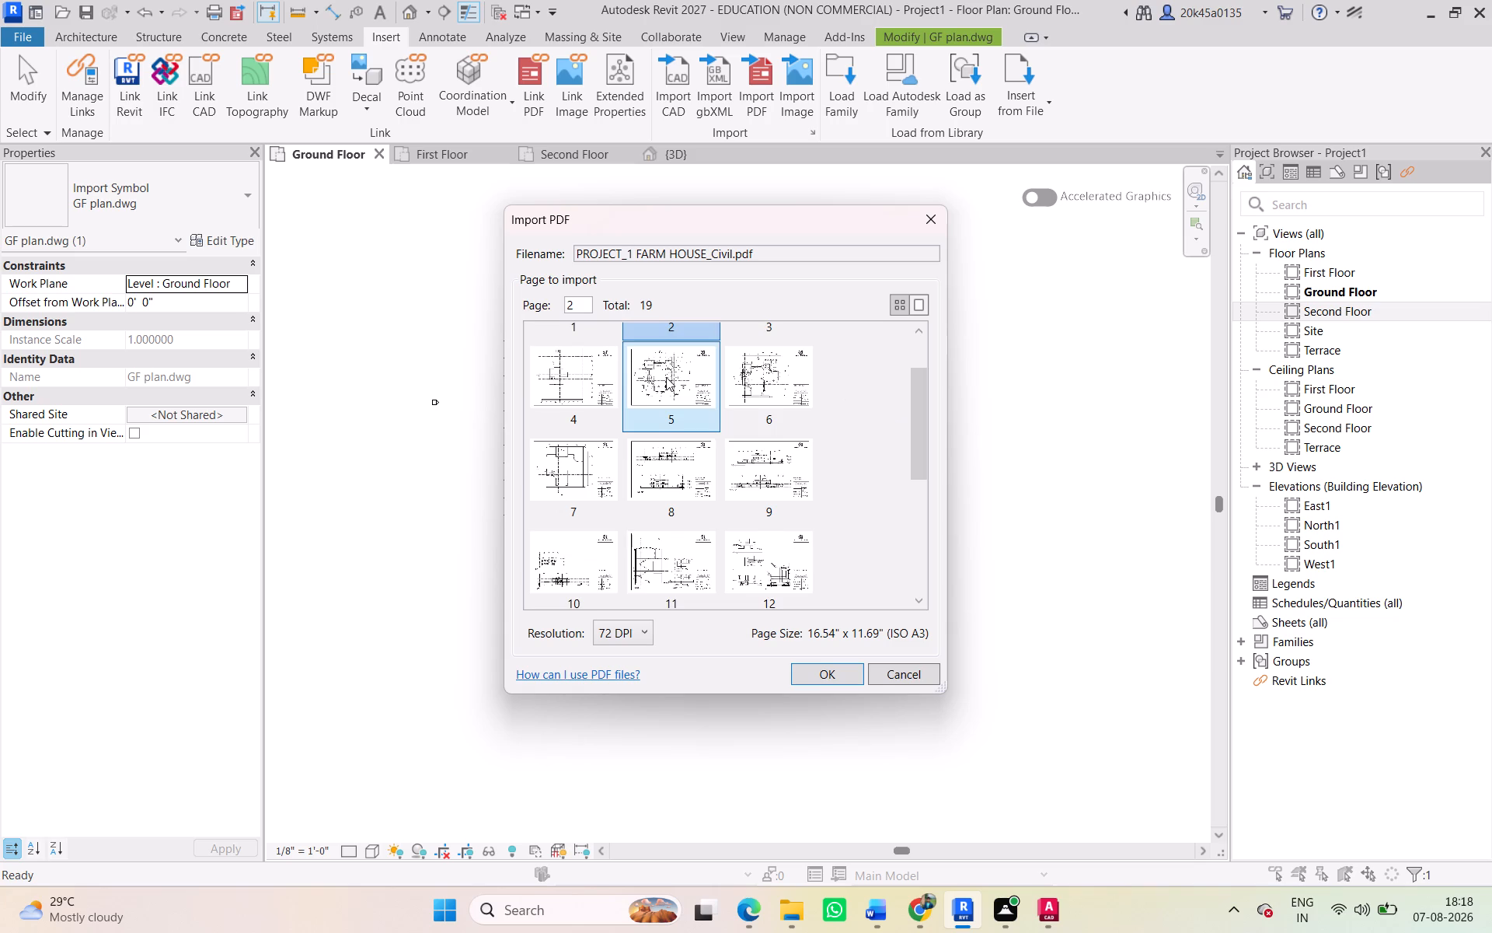
left_click(666, 377)
scroll(692, 381, "up", 1)
left_click(758, 351)
left_click(690, 425)
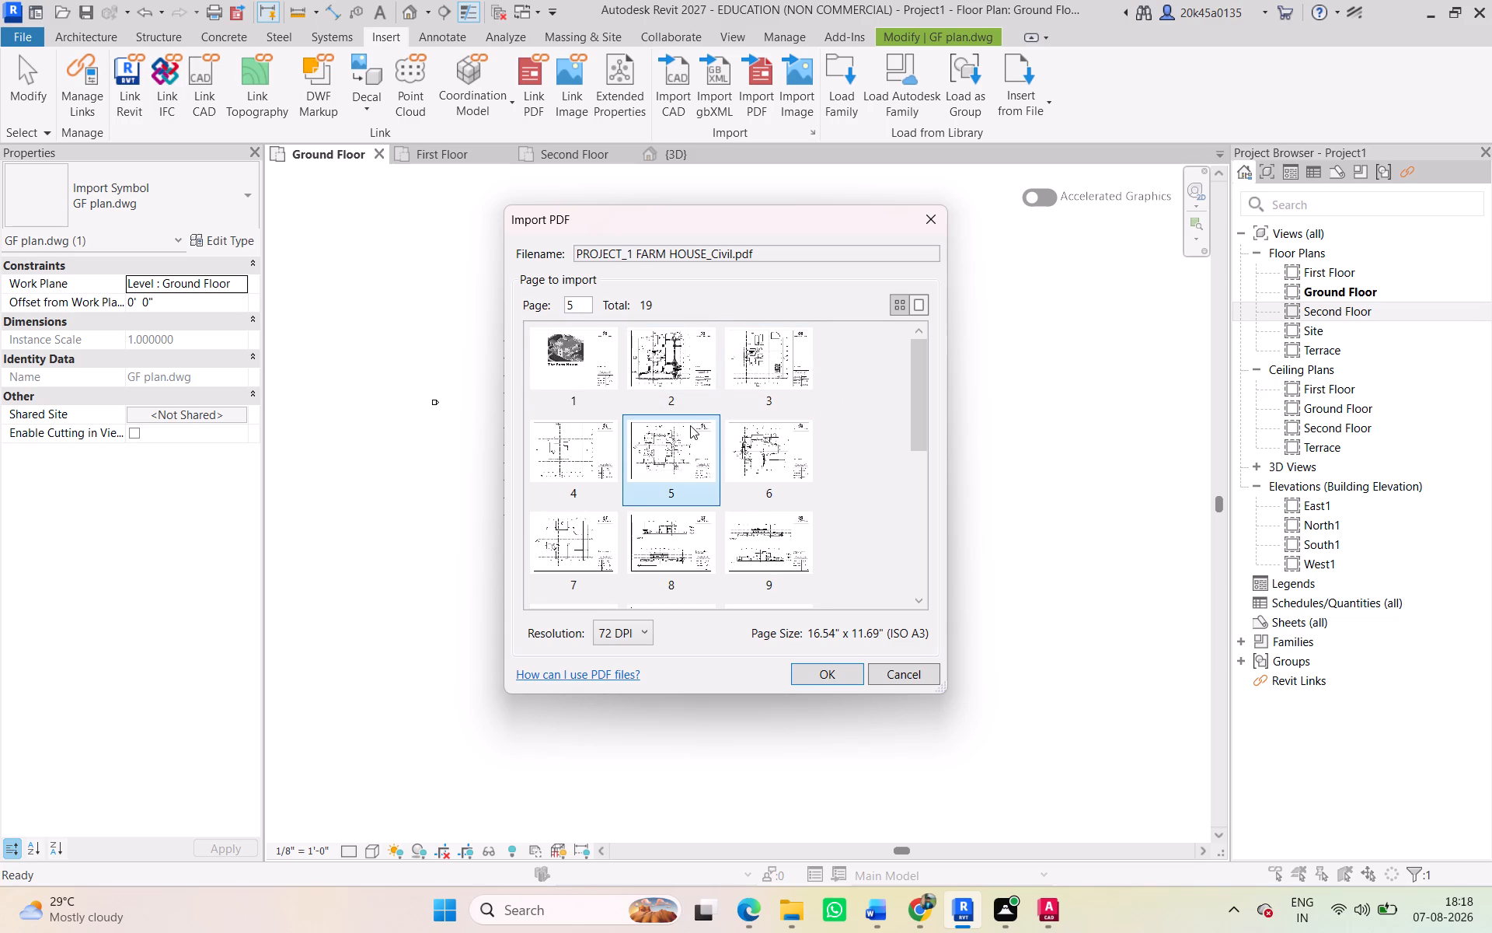
left_click(679, 386)
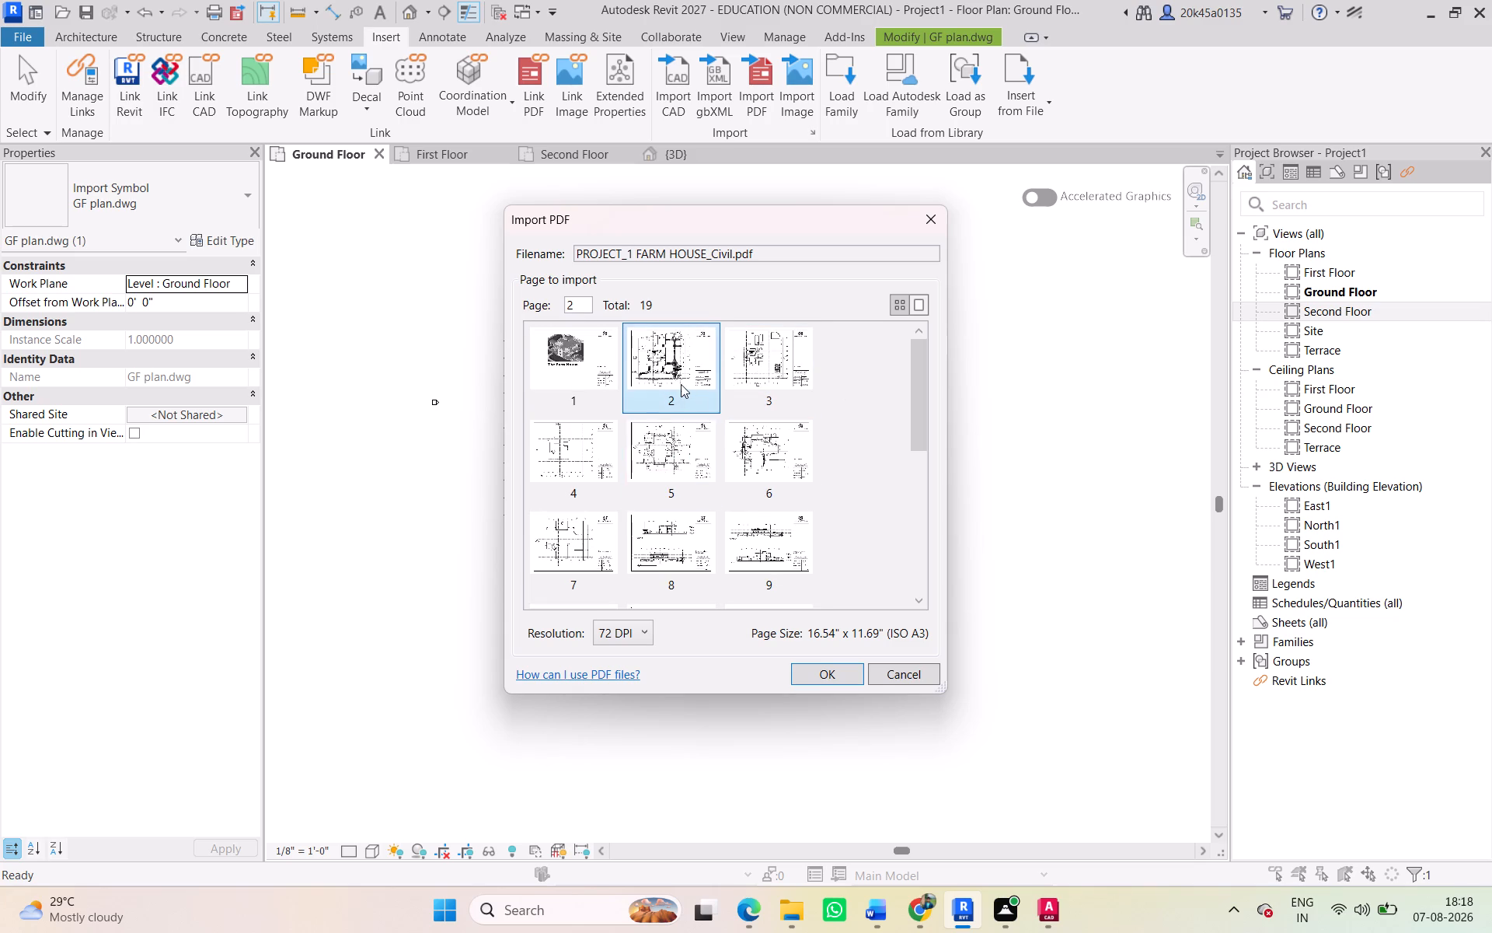
left_click(831, 670)
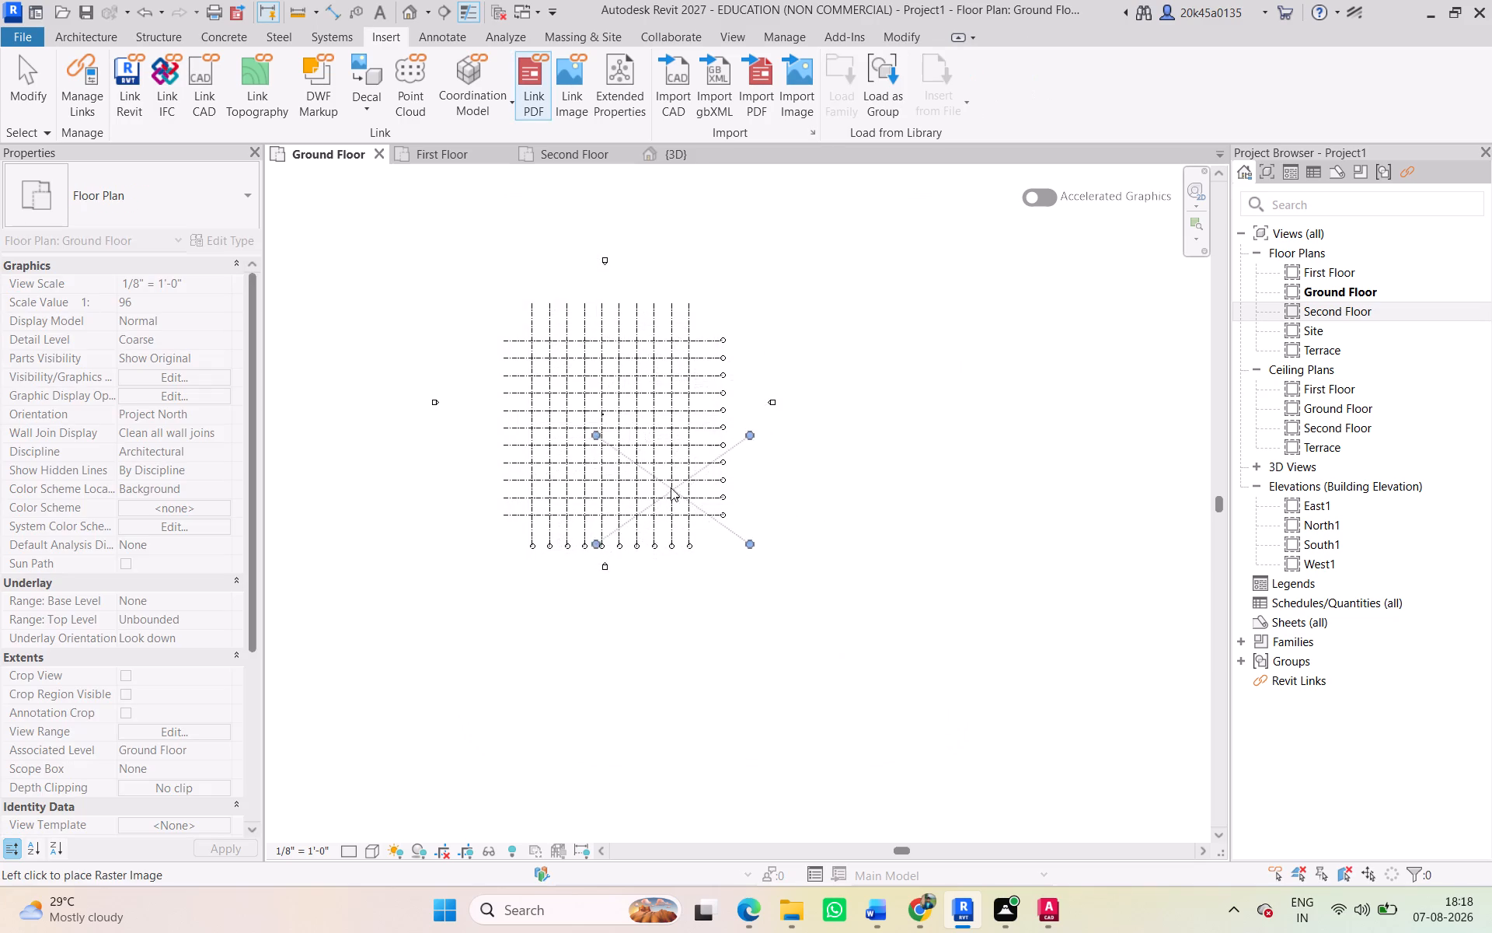
scroll(616, 419, "up", 1)
middle_click_drag(621, 418, 626, 425)
scroll(626, 425, "up", 1)
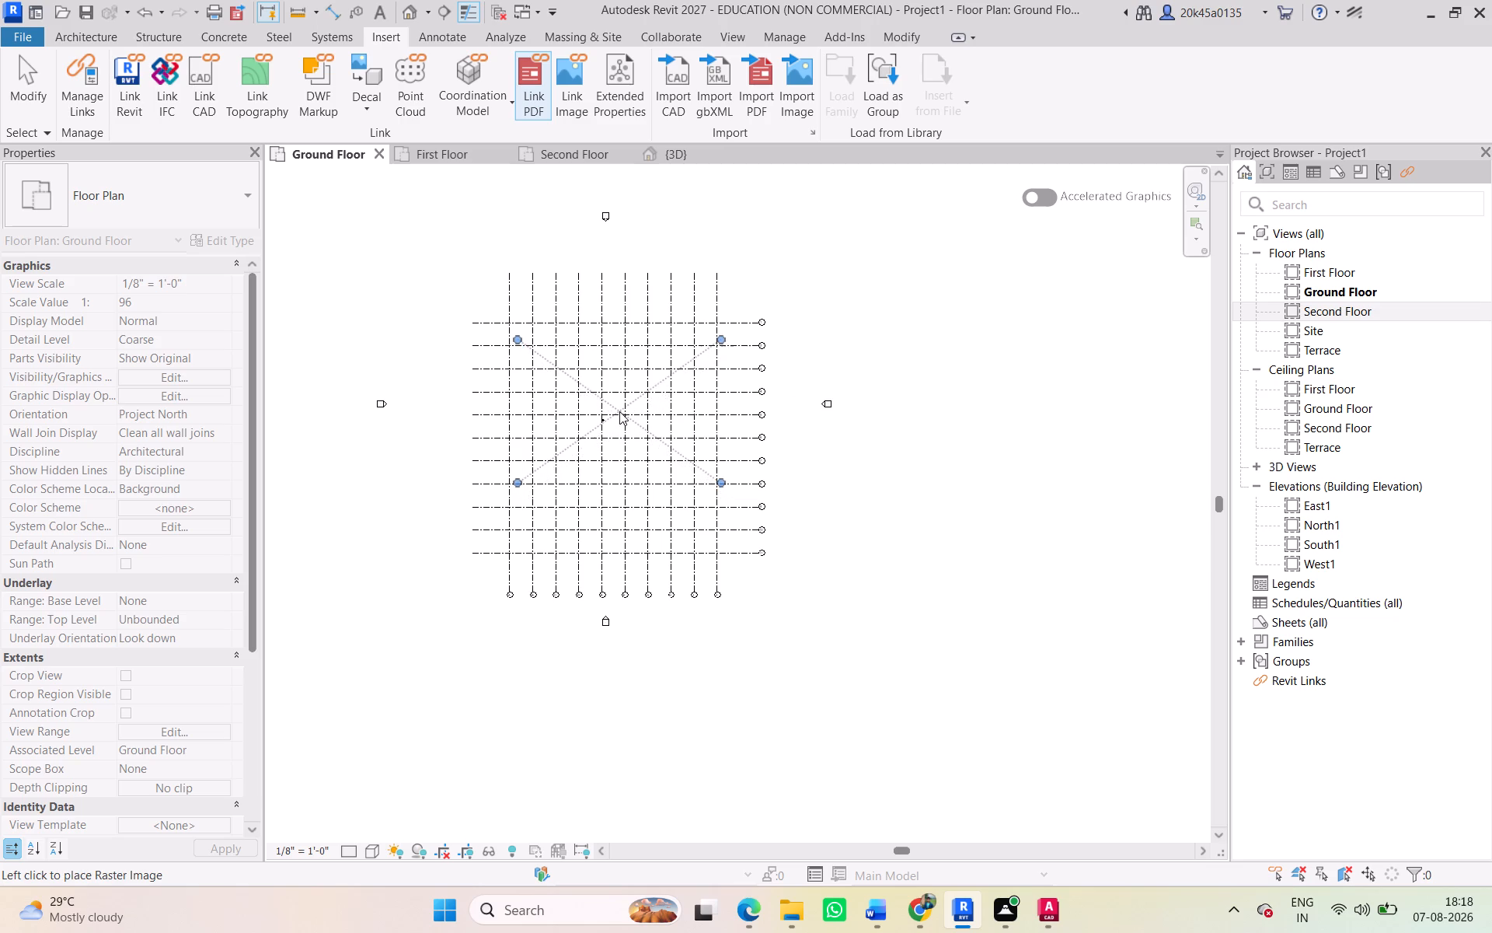
scroll(617, 414, "up", 2)
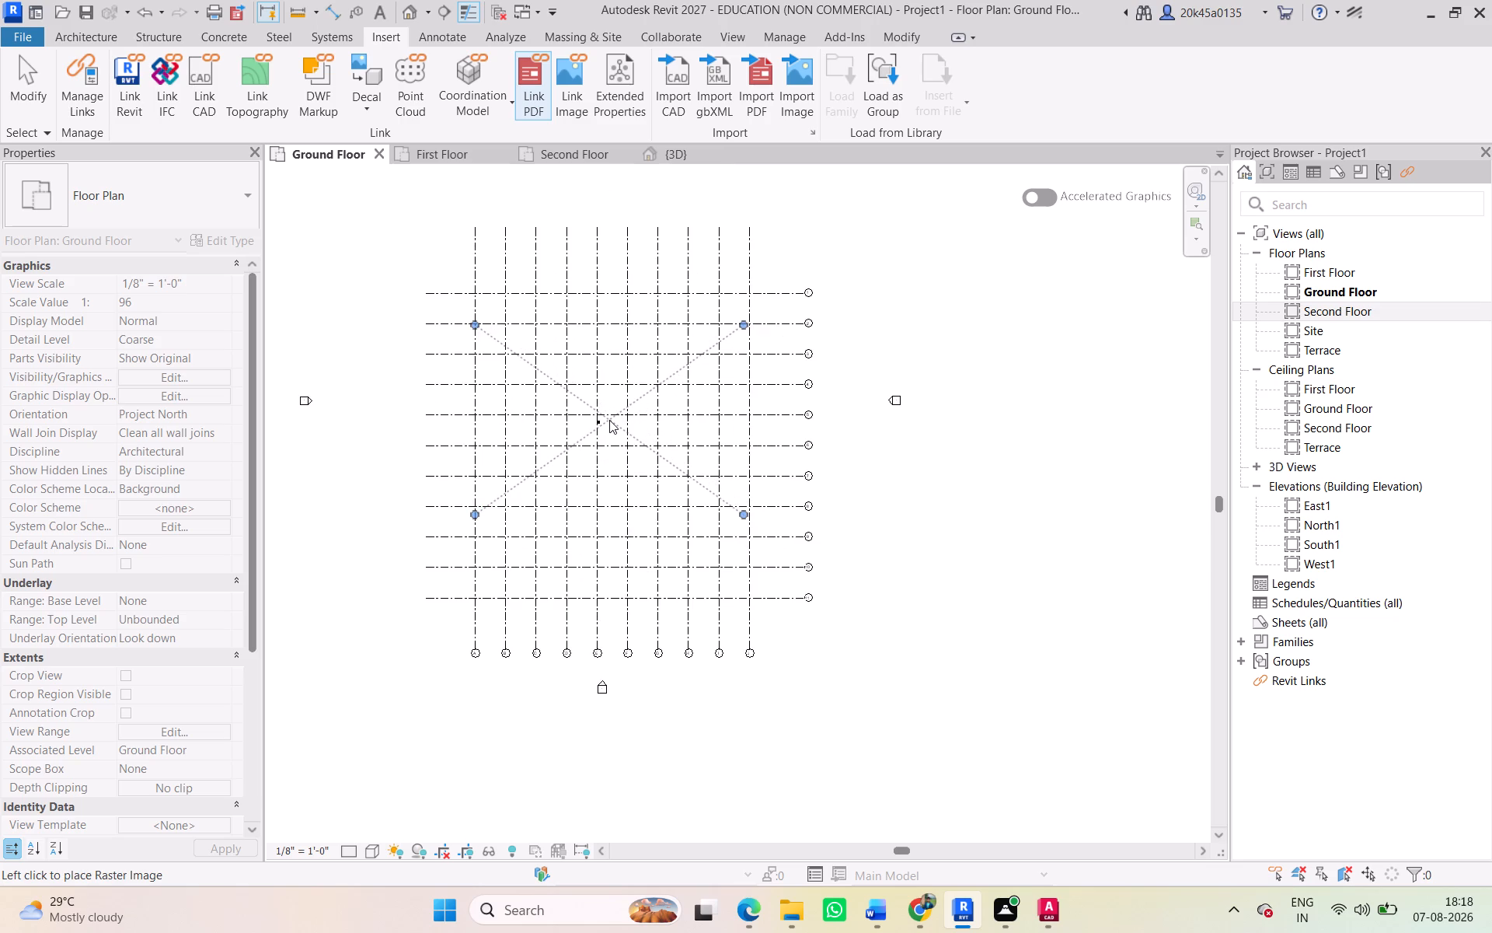
left_click(611, 421)
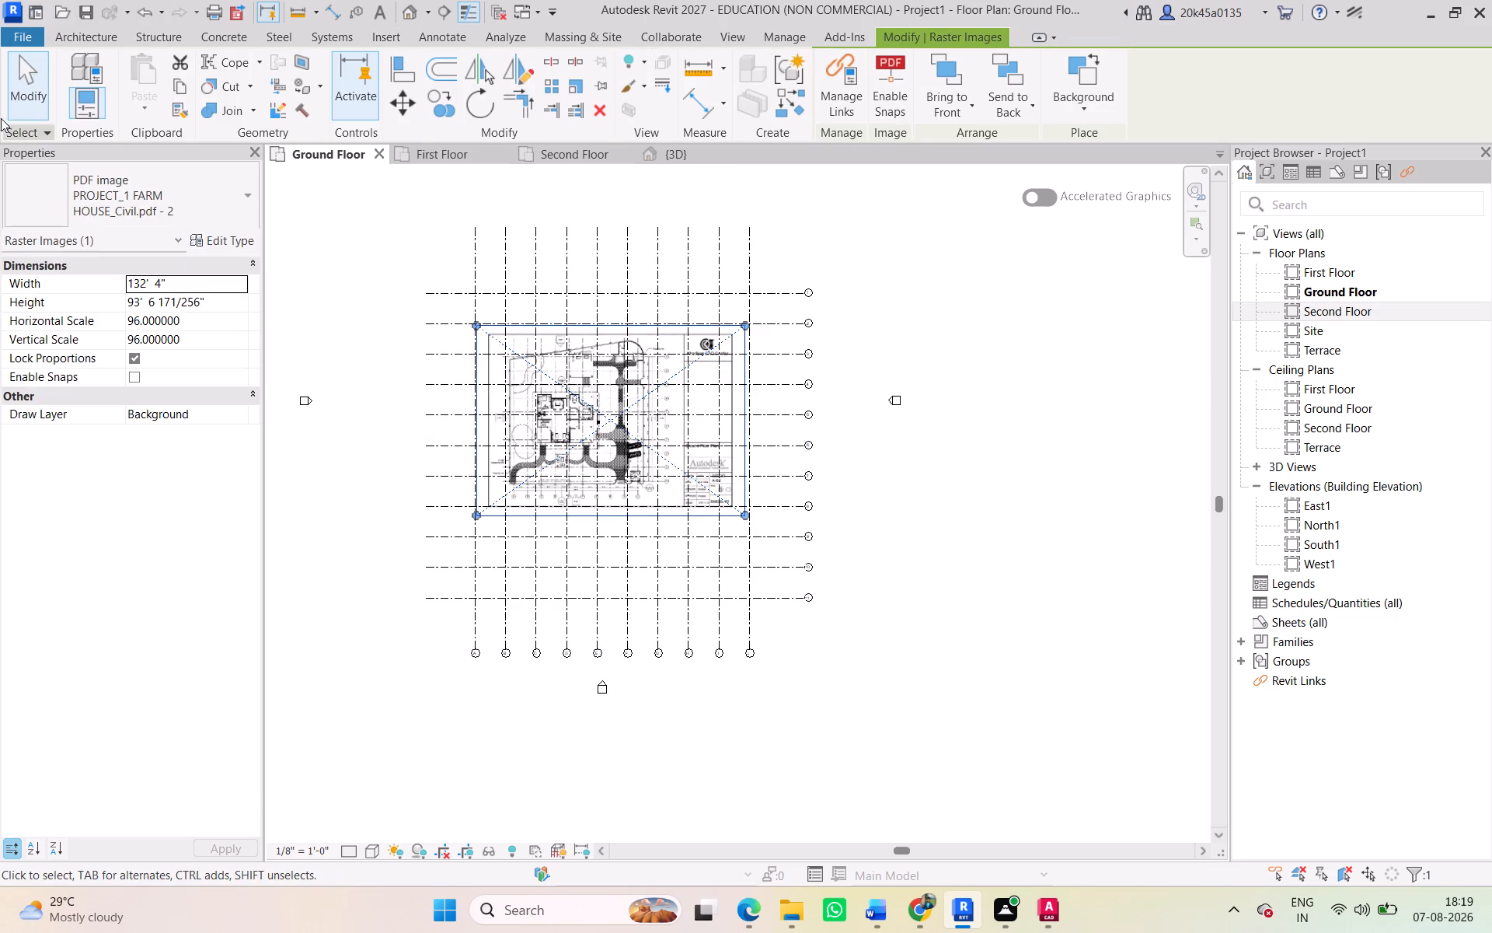
left_click(0, 88)
left_click(30, 90)
Set the placed ground floor PDF image's horizontal scale to 120 and apply it with proportions locked.
scroll(466, 273, "up", 4)
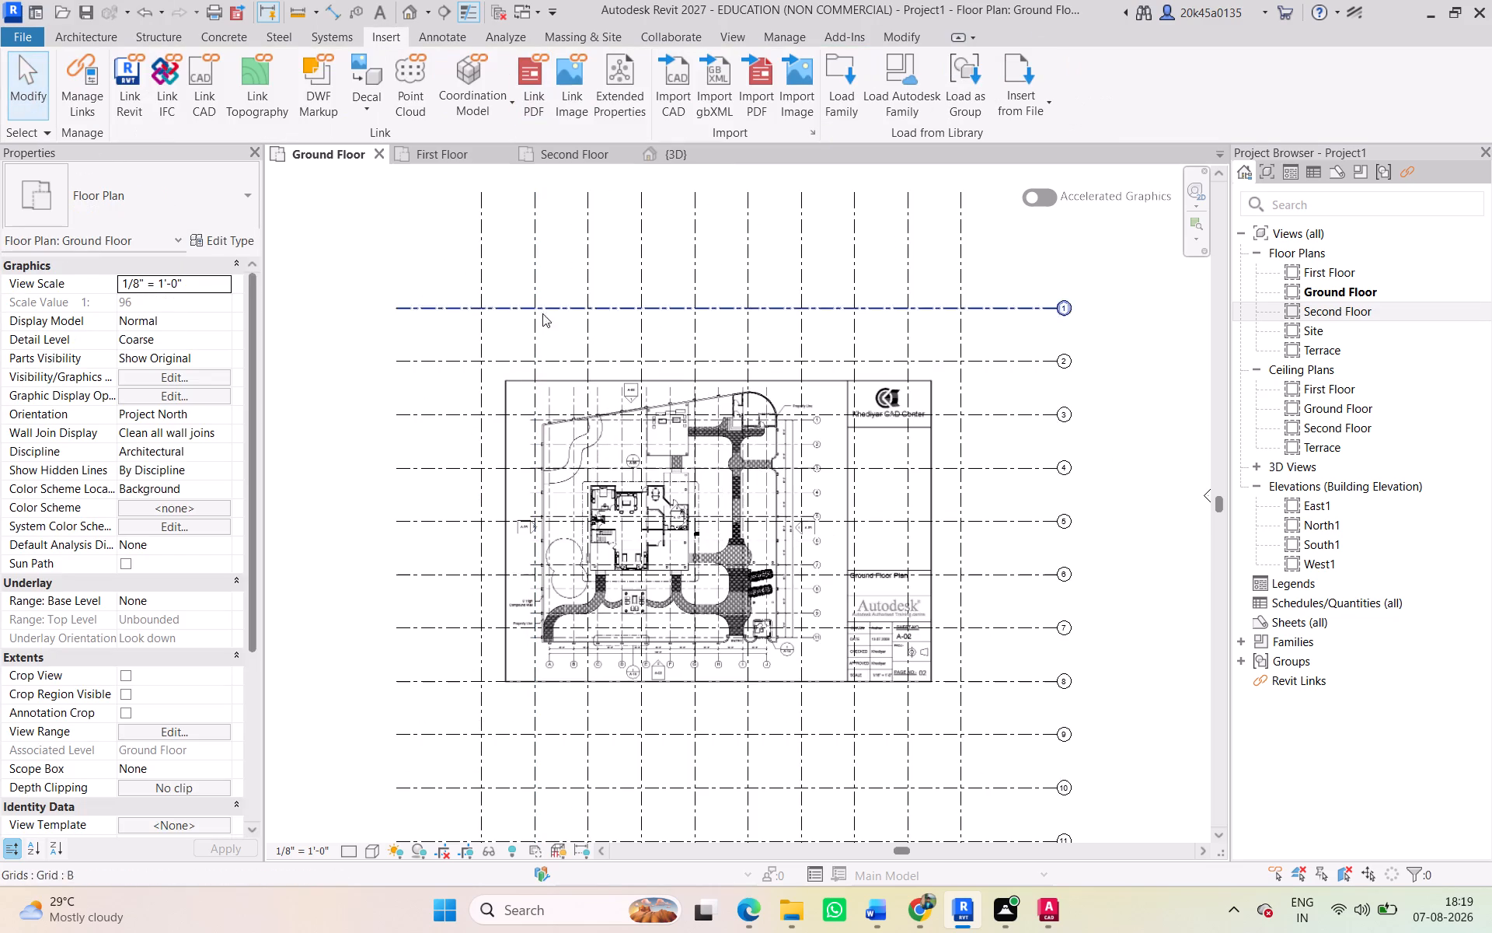
left_click(558, 384)
left_click(688, 365)
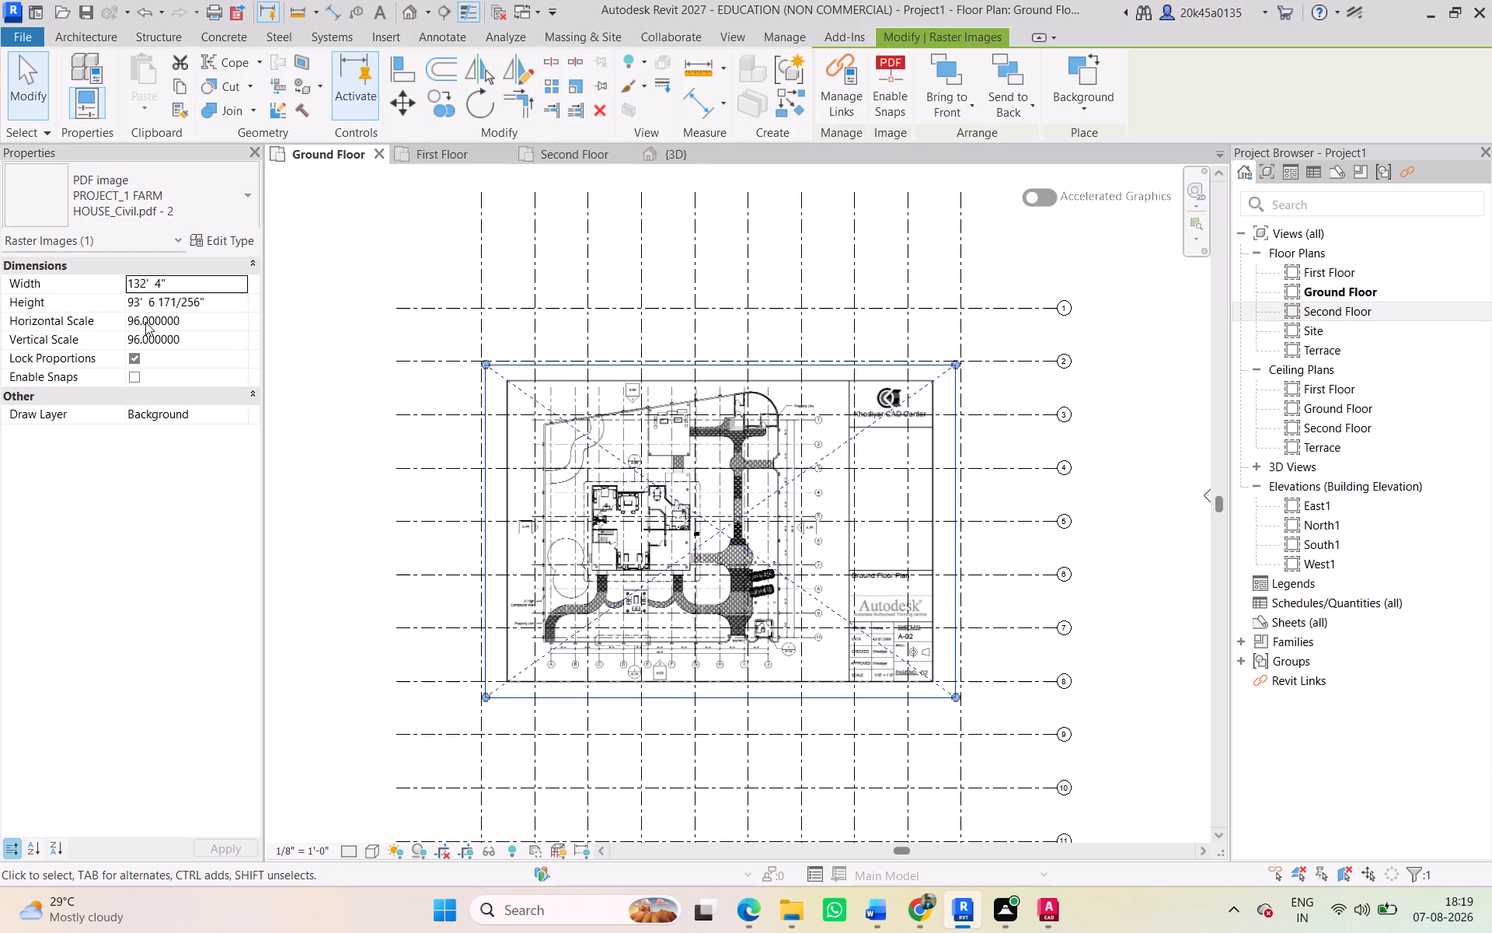
left_click(192, 323)
type("120")
key("Return")
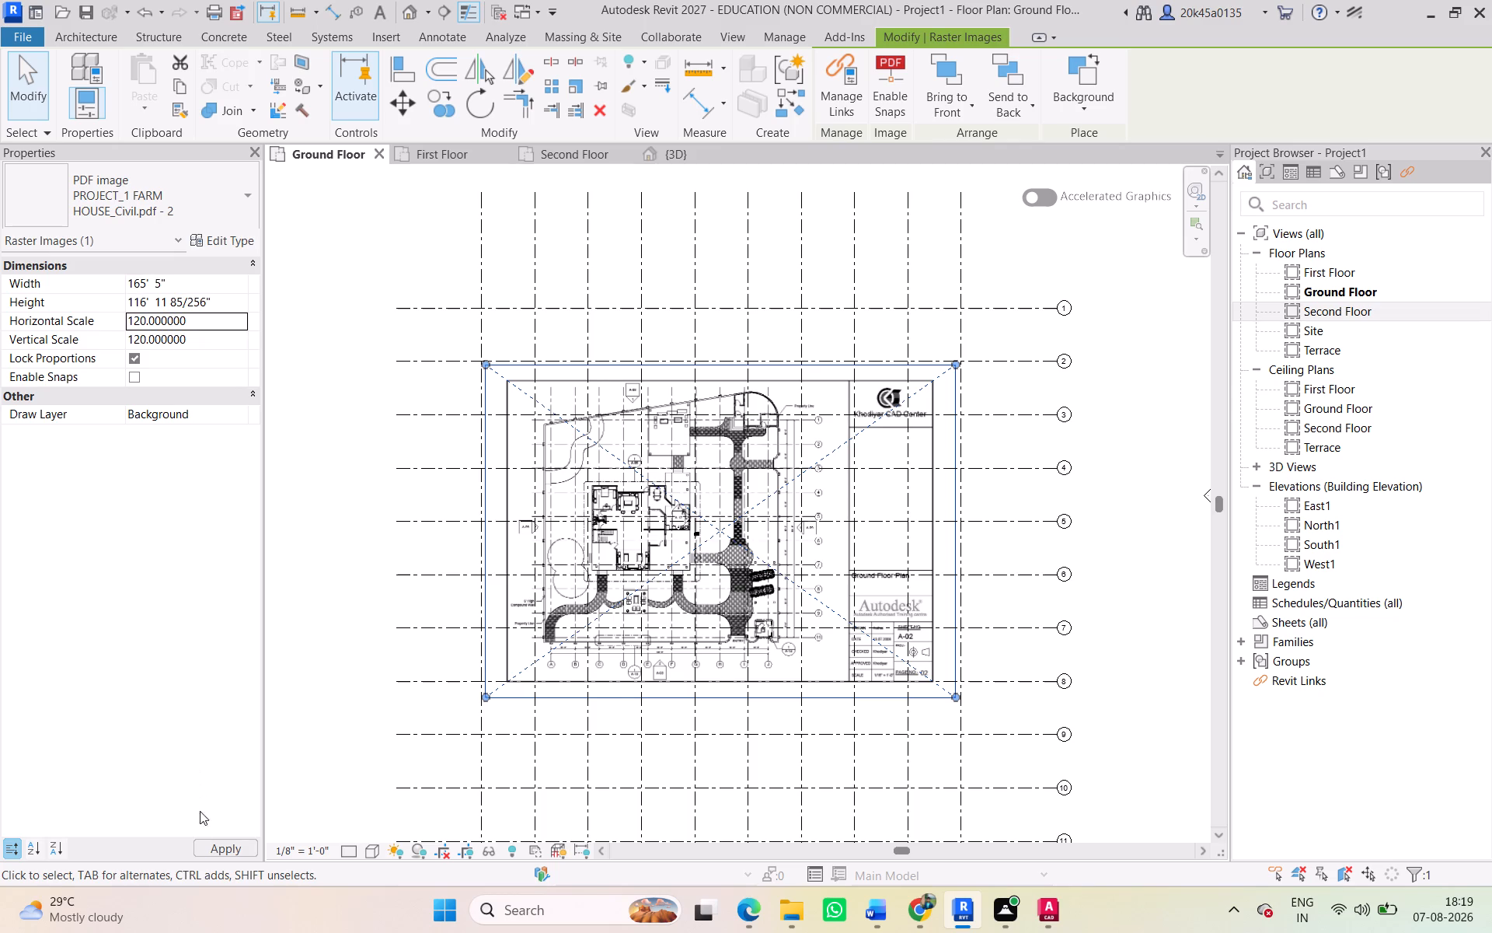
left_click(223, 847)
left_click(322, 637)
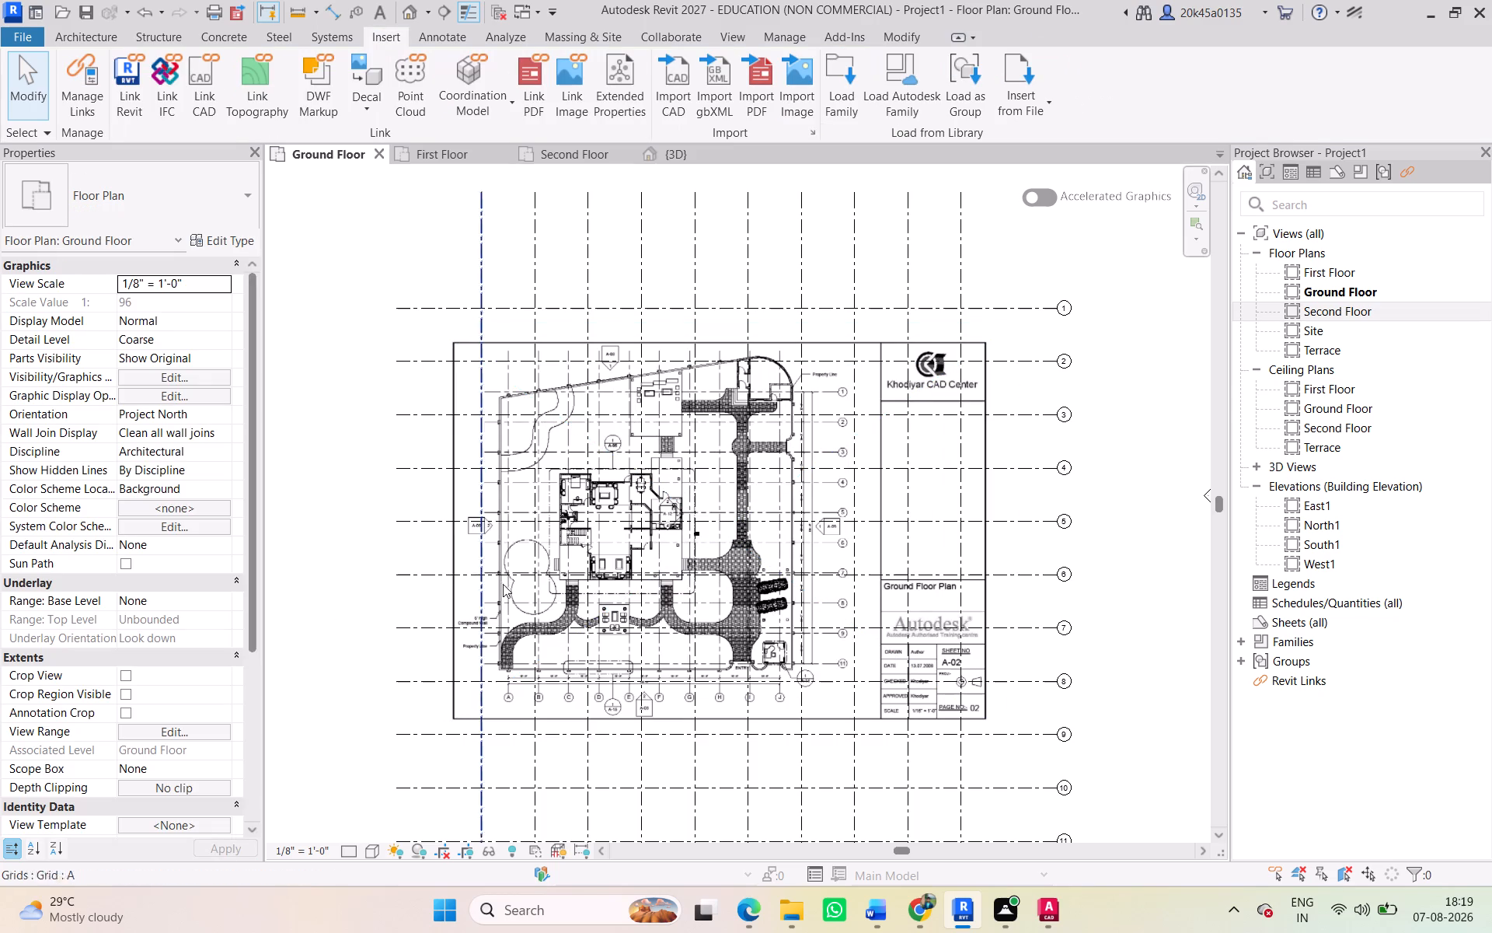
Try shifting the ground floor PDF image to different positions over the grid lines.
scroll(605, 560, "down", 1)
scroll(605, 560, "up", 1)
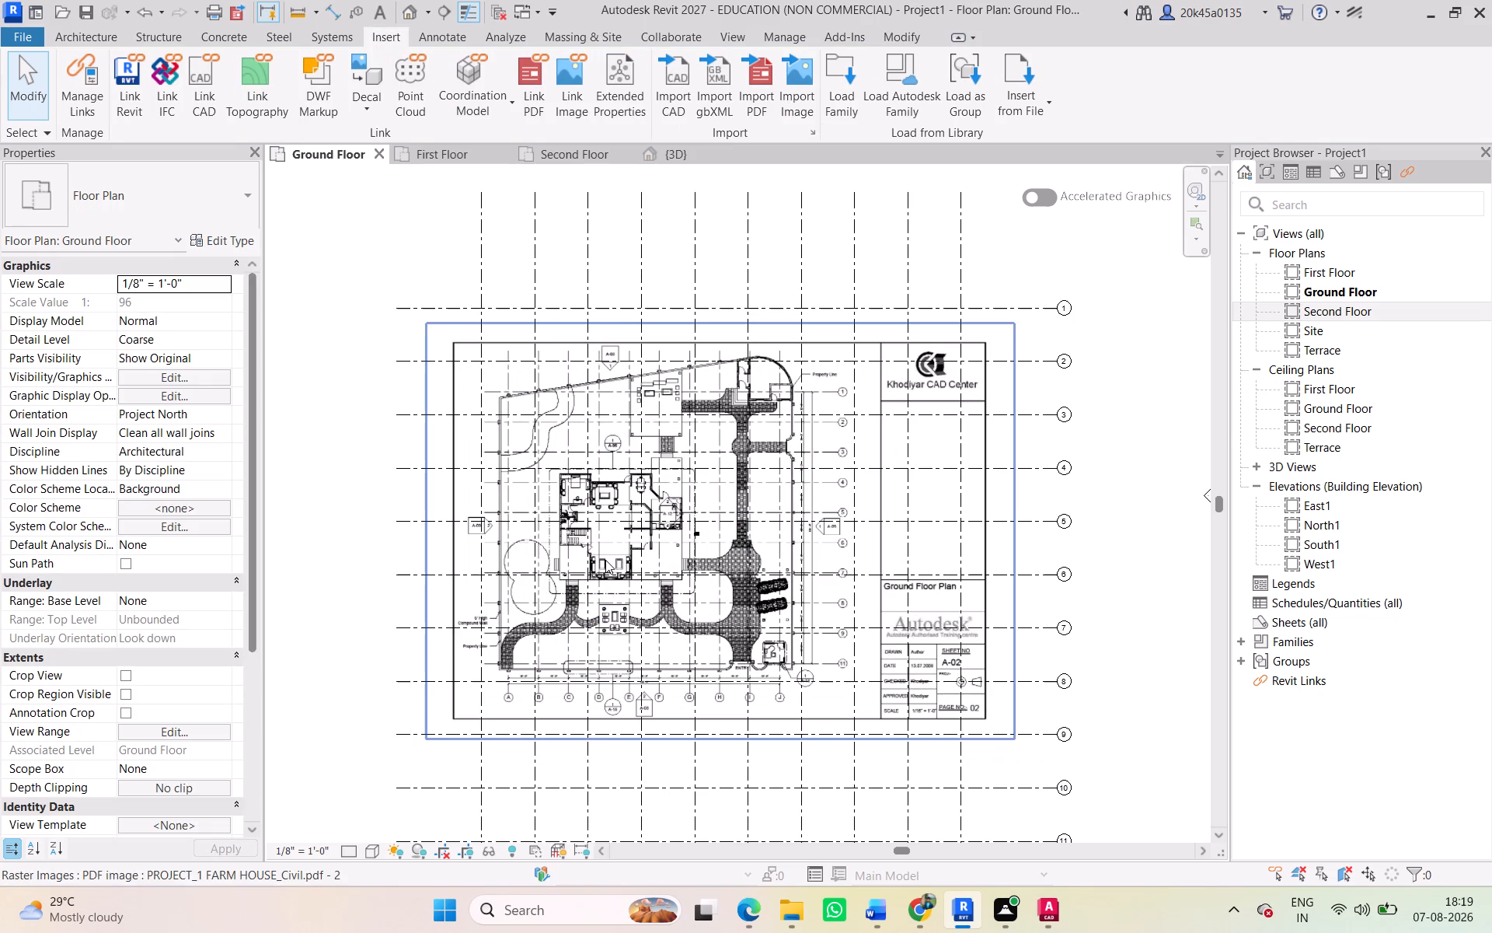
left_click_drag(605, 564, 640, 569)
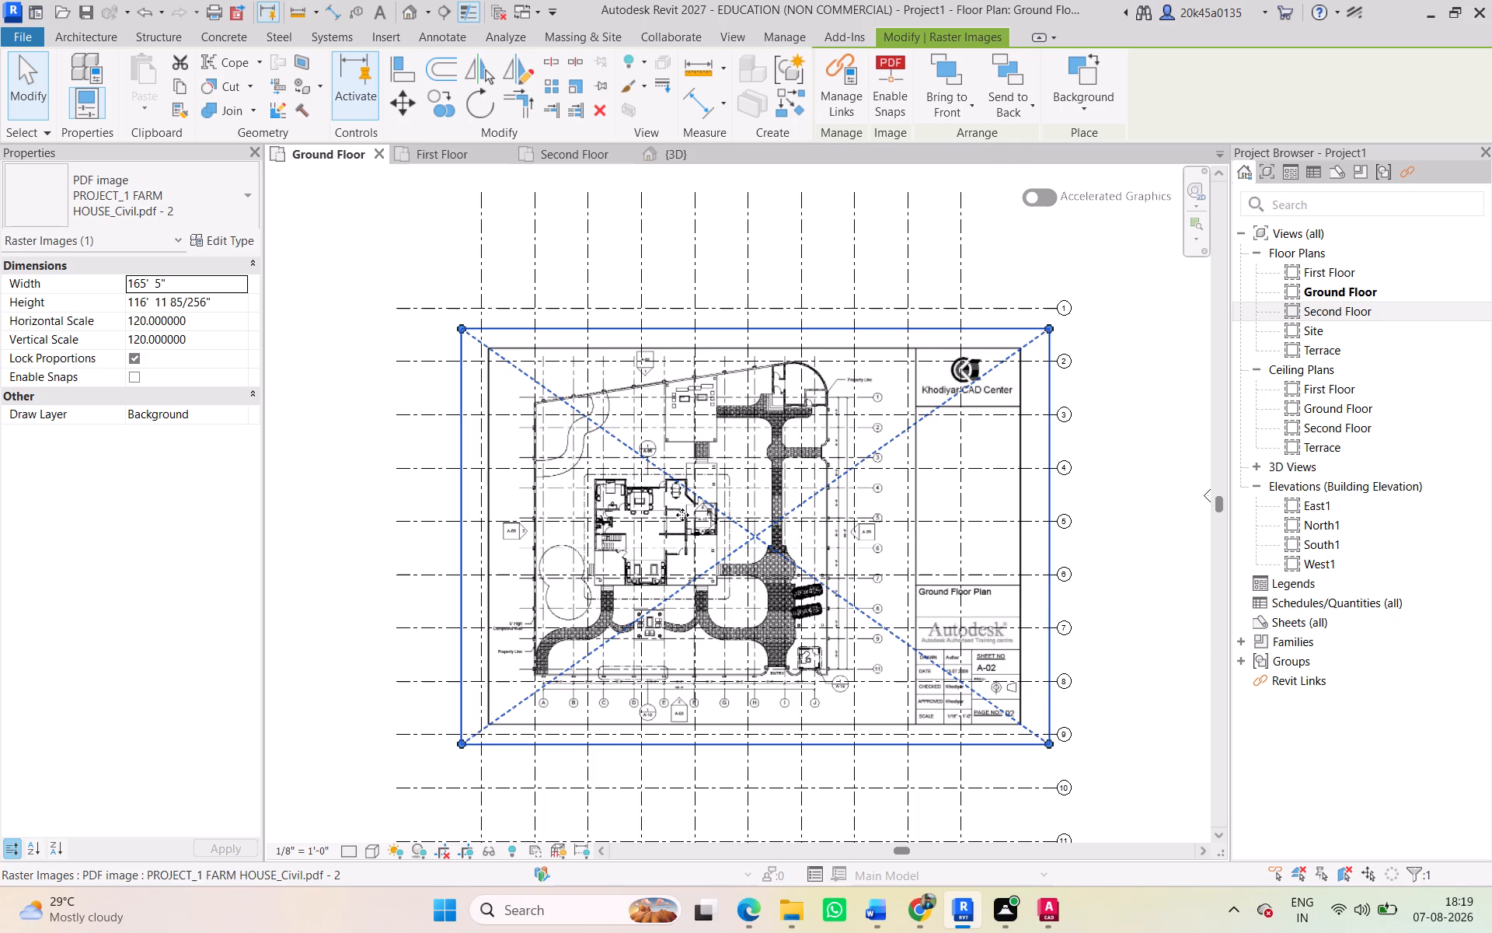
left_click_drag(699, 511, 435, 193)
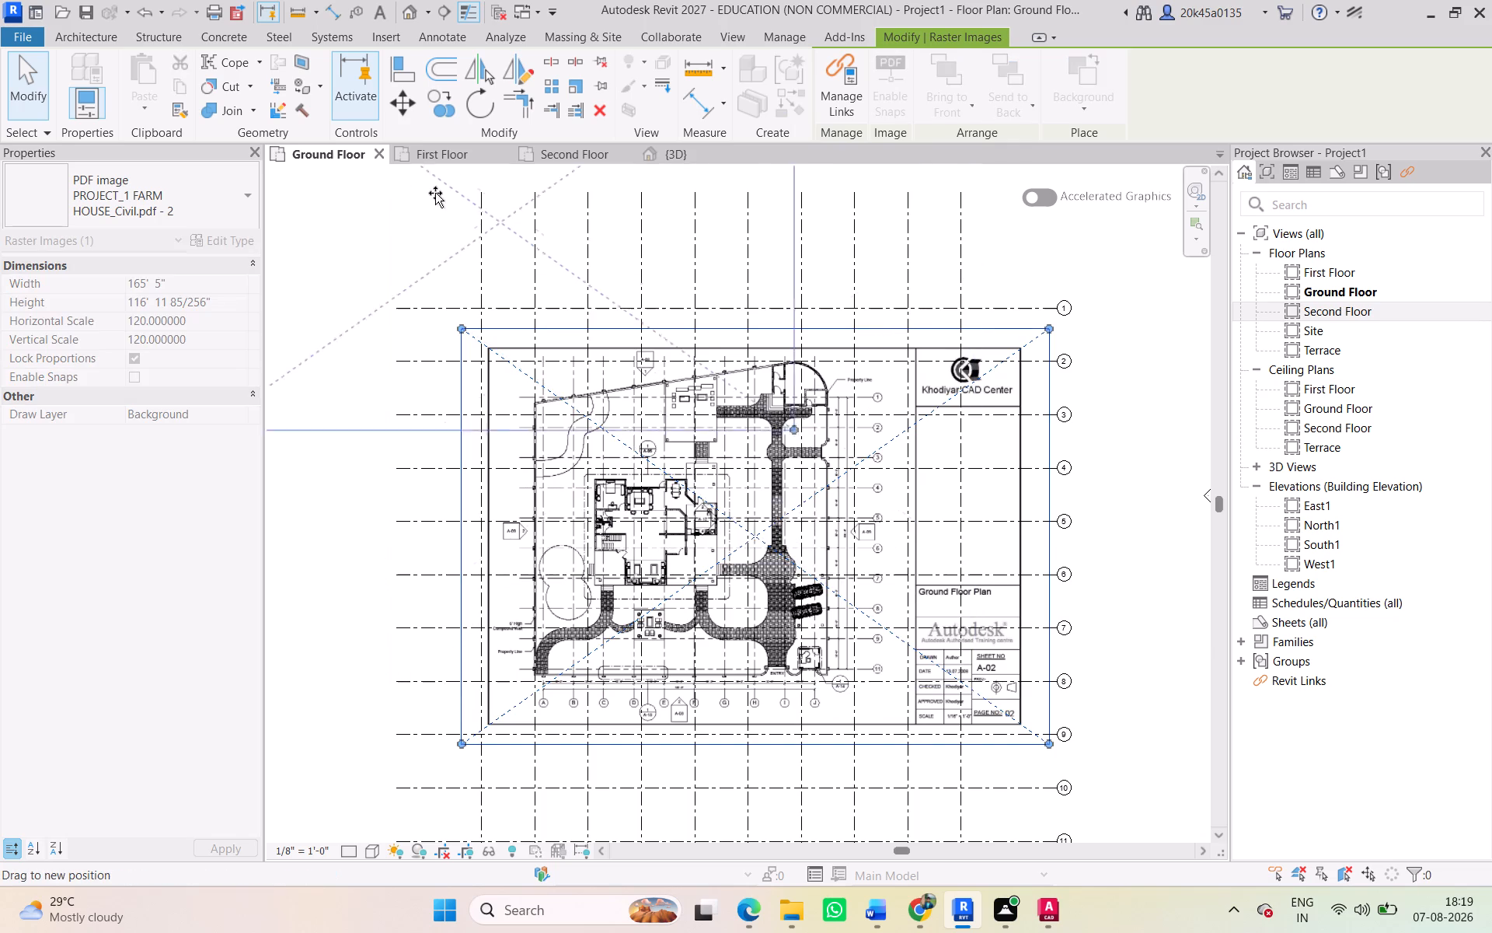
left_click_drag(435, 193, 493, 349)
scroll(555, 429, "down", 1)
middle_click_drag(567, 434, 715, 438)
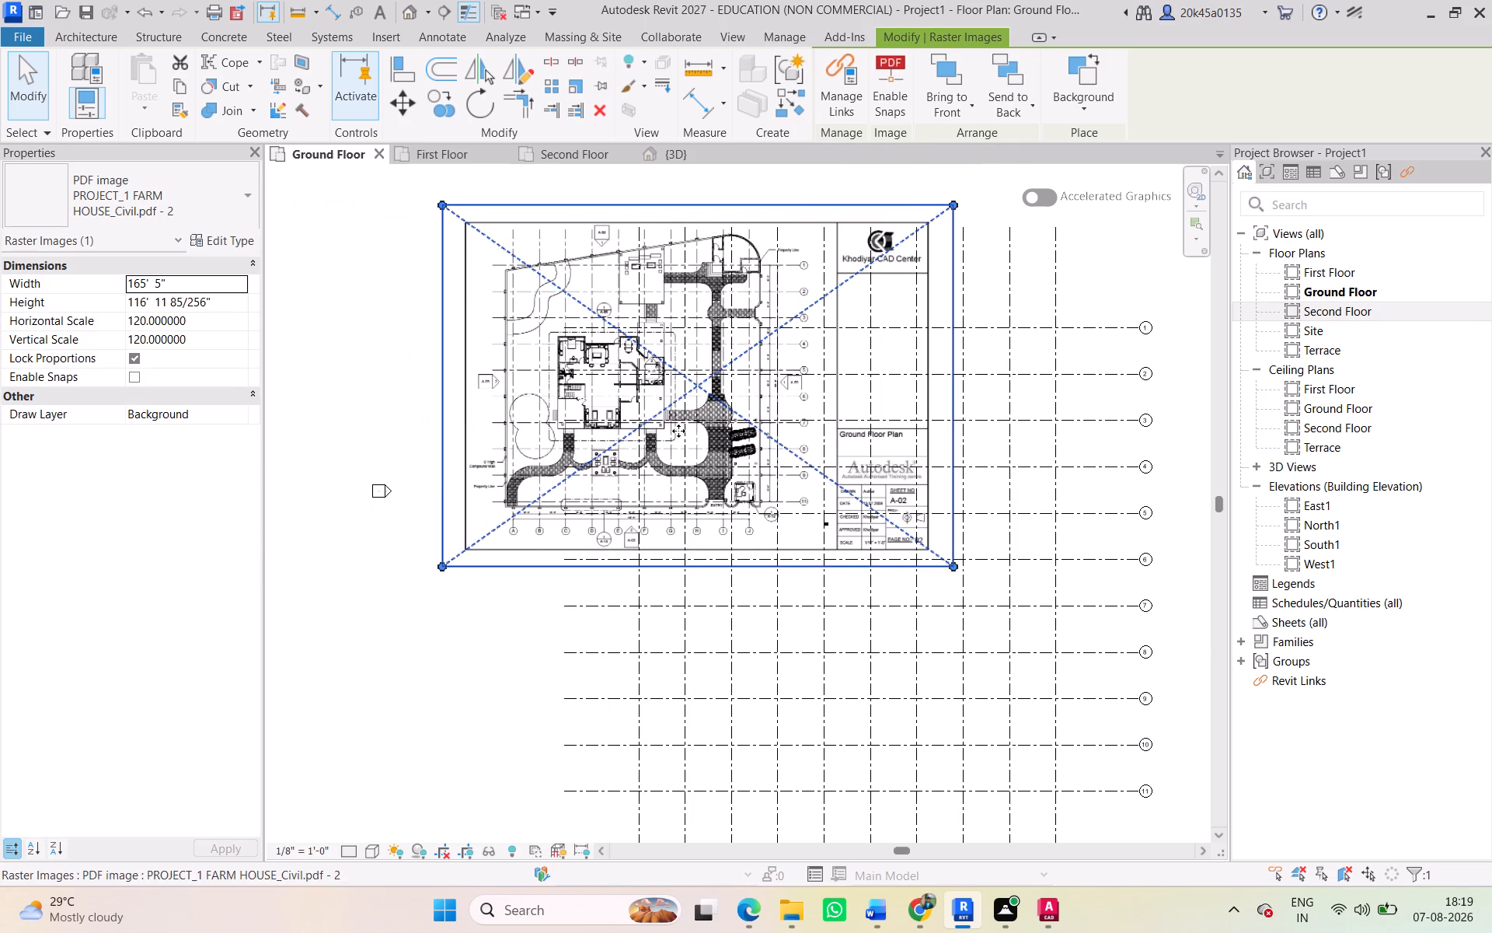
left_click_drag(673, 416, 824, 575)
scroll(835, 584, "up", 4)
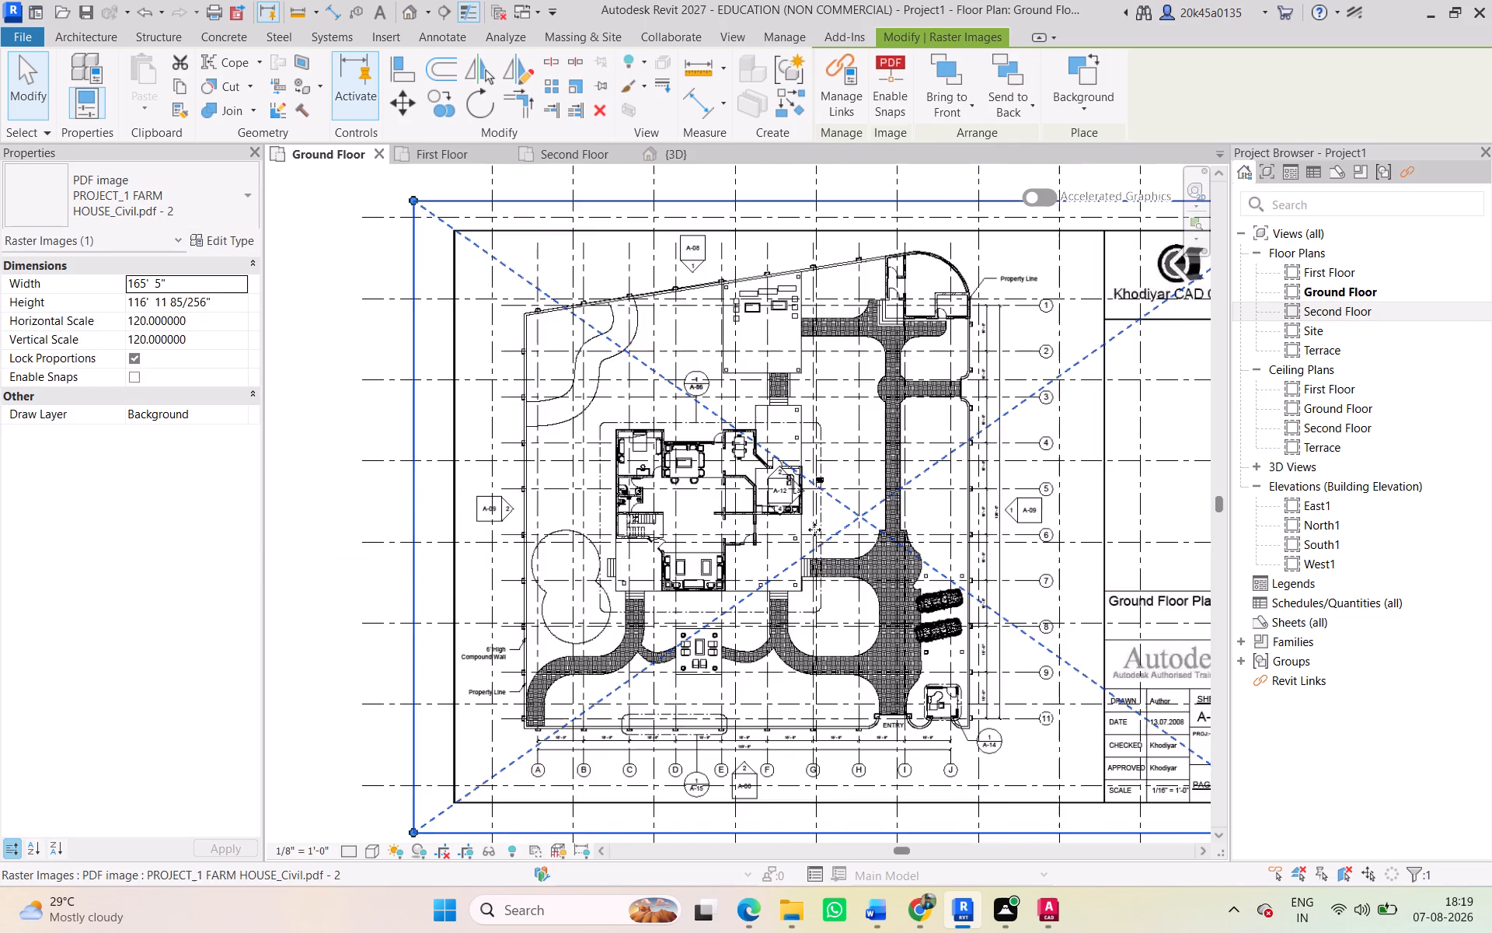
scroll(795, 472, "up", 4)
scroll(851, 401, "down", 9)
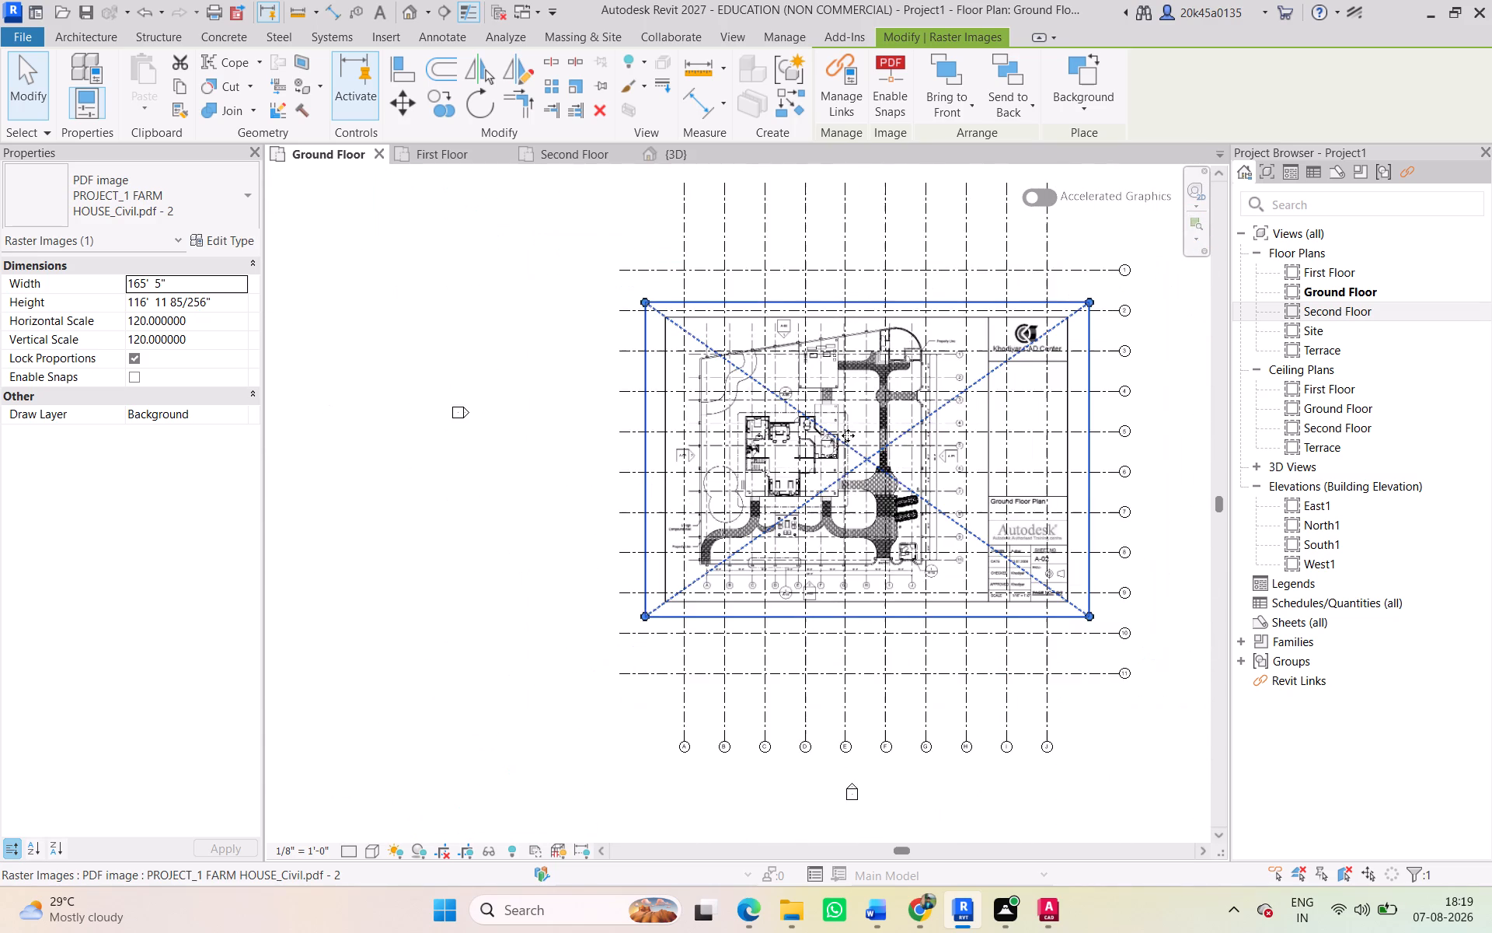
Move the ground floor PDF image completely clear of the grid, into the empty area beyond the numbered grid bubbles.
middle_click_drag(848, 435, 814, 437)
scroll(790, 449, "down", 2)
middle_click_drag(783, 449, 528, 457)
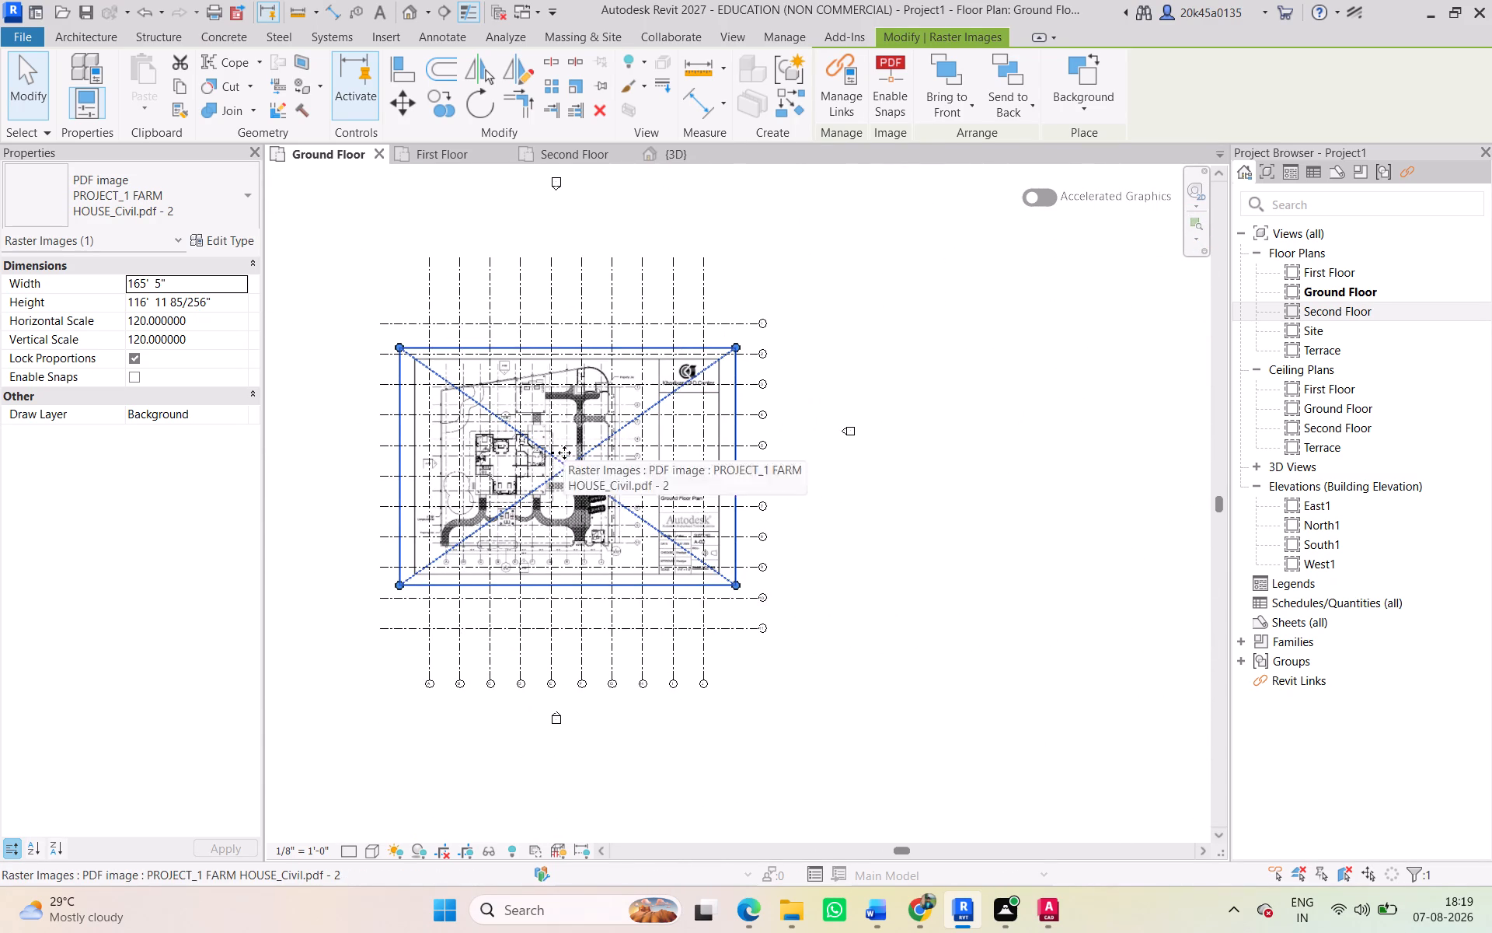
left_click_drag(564, 453, 964, 451)
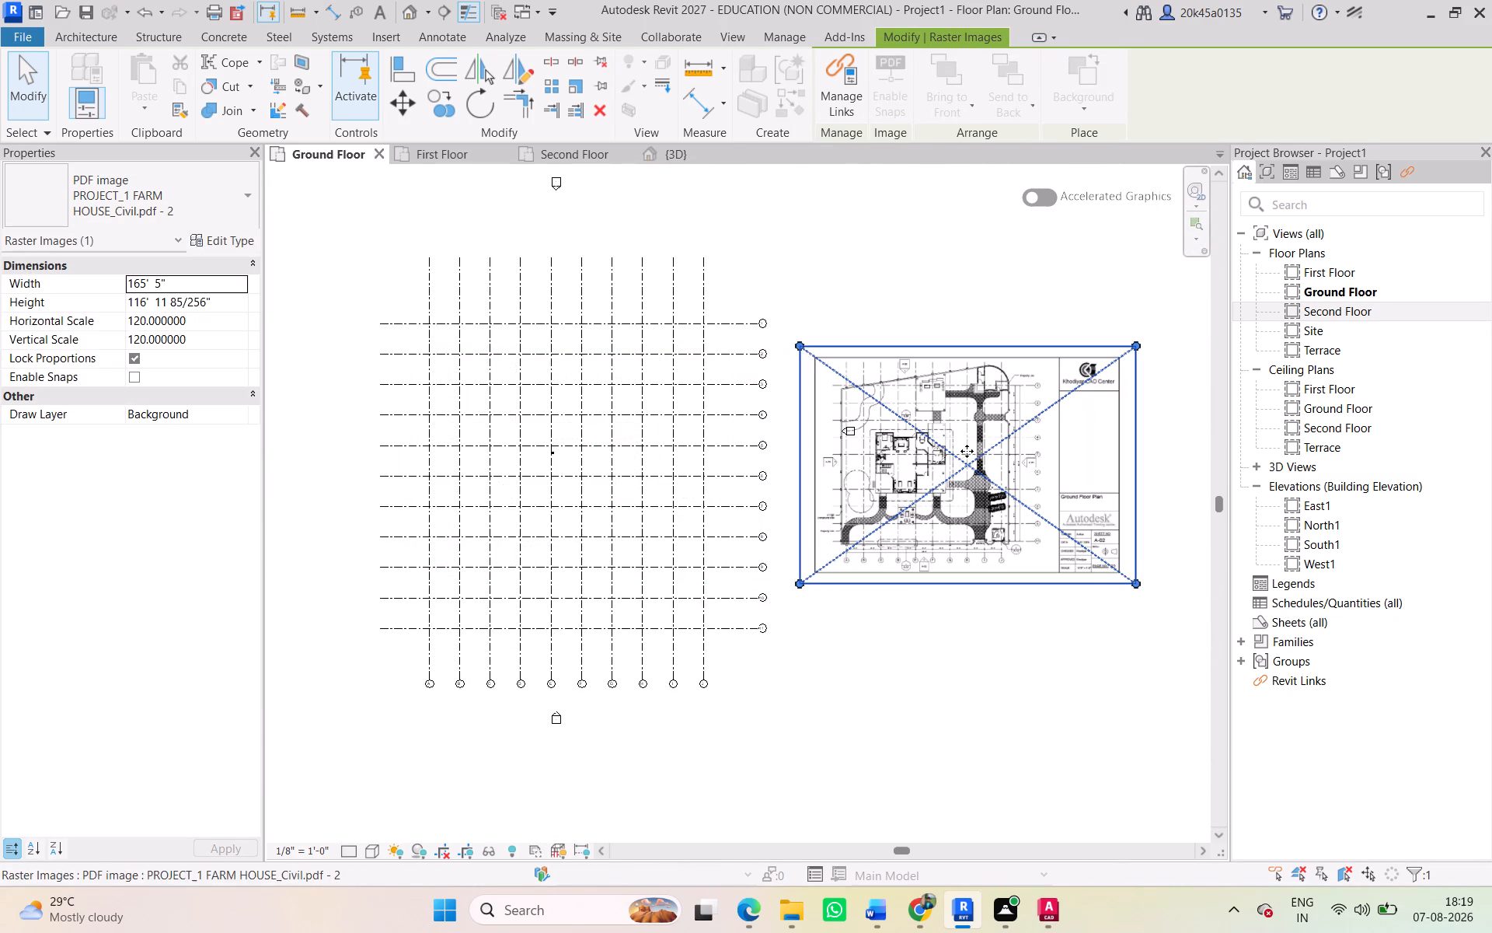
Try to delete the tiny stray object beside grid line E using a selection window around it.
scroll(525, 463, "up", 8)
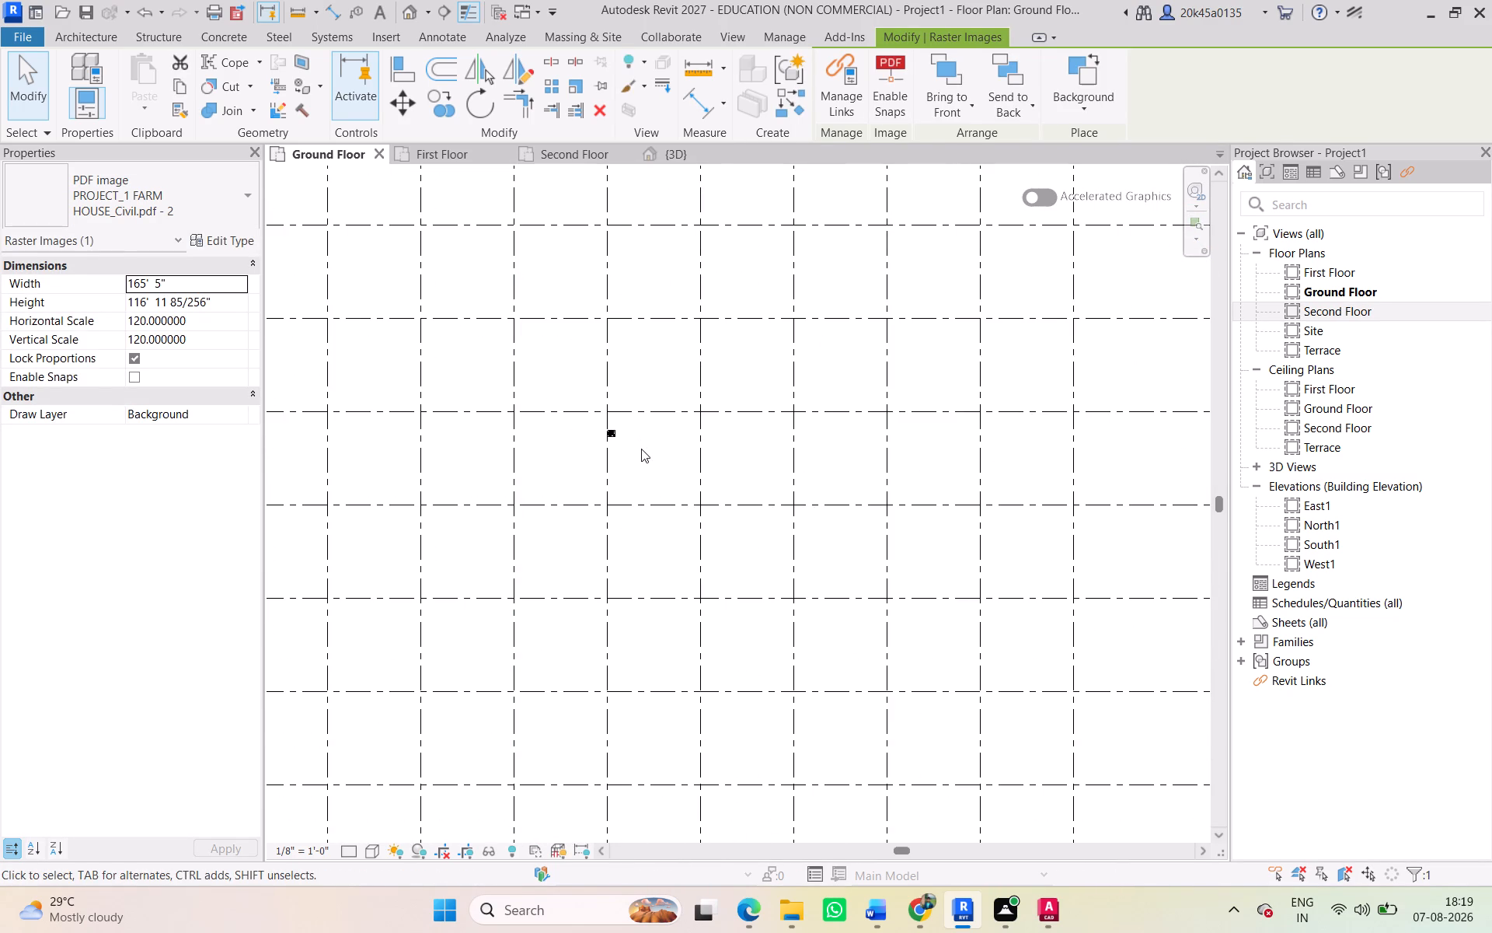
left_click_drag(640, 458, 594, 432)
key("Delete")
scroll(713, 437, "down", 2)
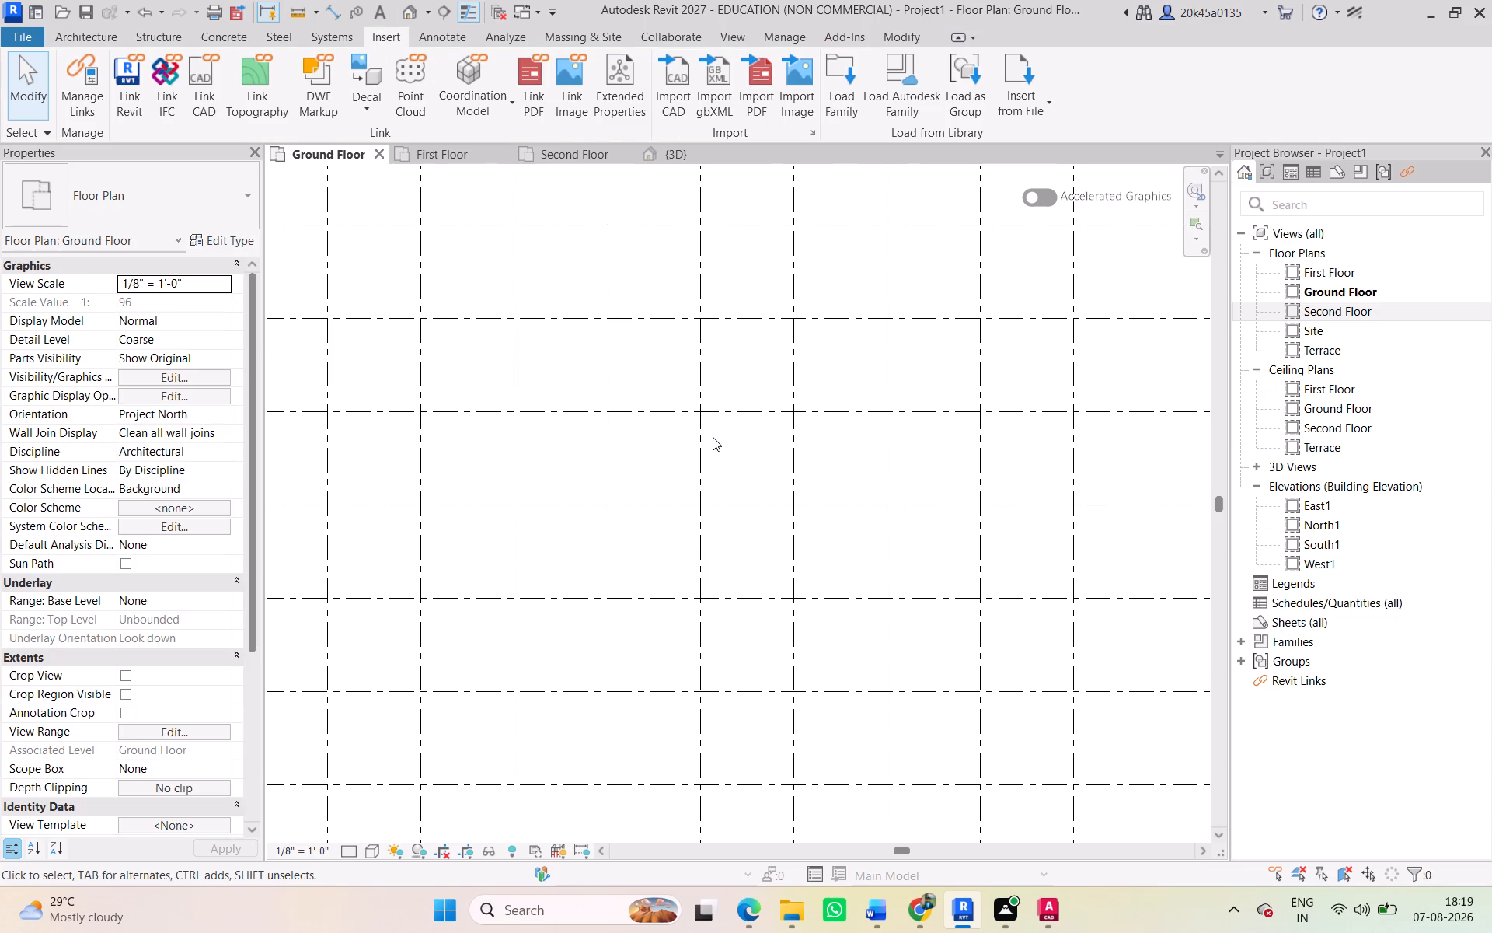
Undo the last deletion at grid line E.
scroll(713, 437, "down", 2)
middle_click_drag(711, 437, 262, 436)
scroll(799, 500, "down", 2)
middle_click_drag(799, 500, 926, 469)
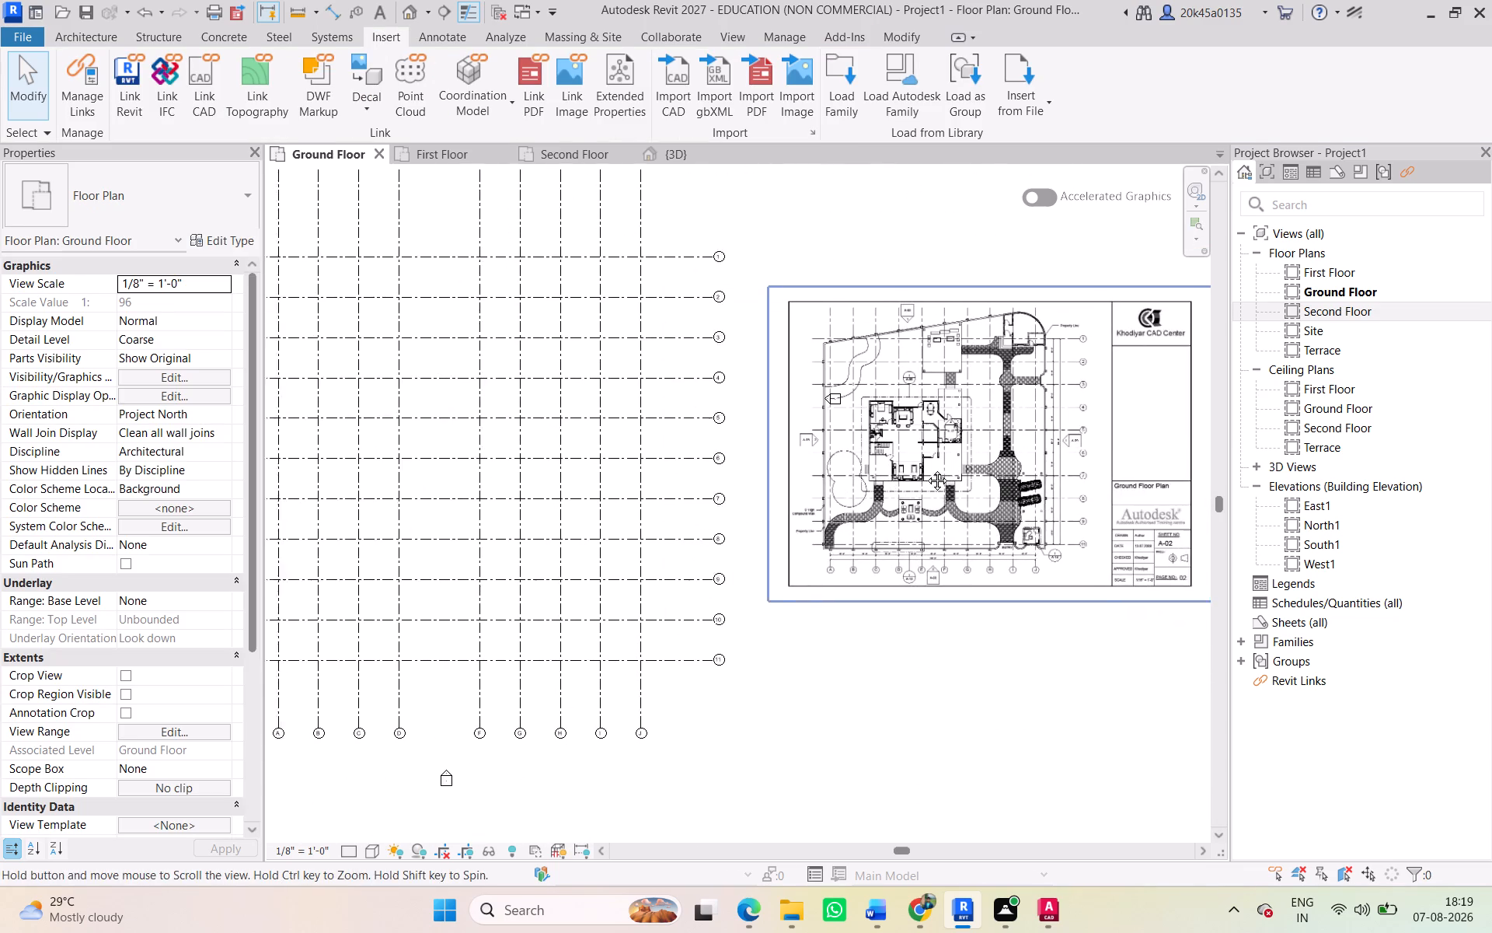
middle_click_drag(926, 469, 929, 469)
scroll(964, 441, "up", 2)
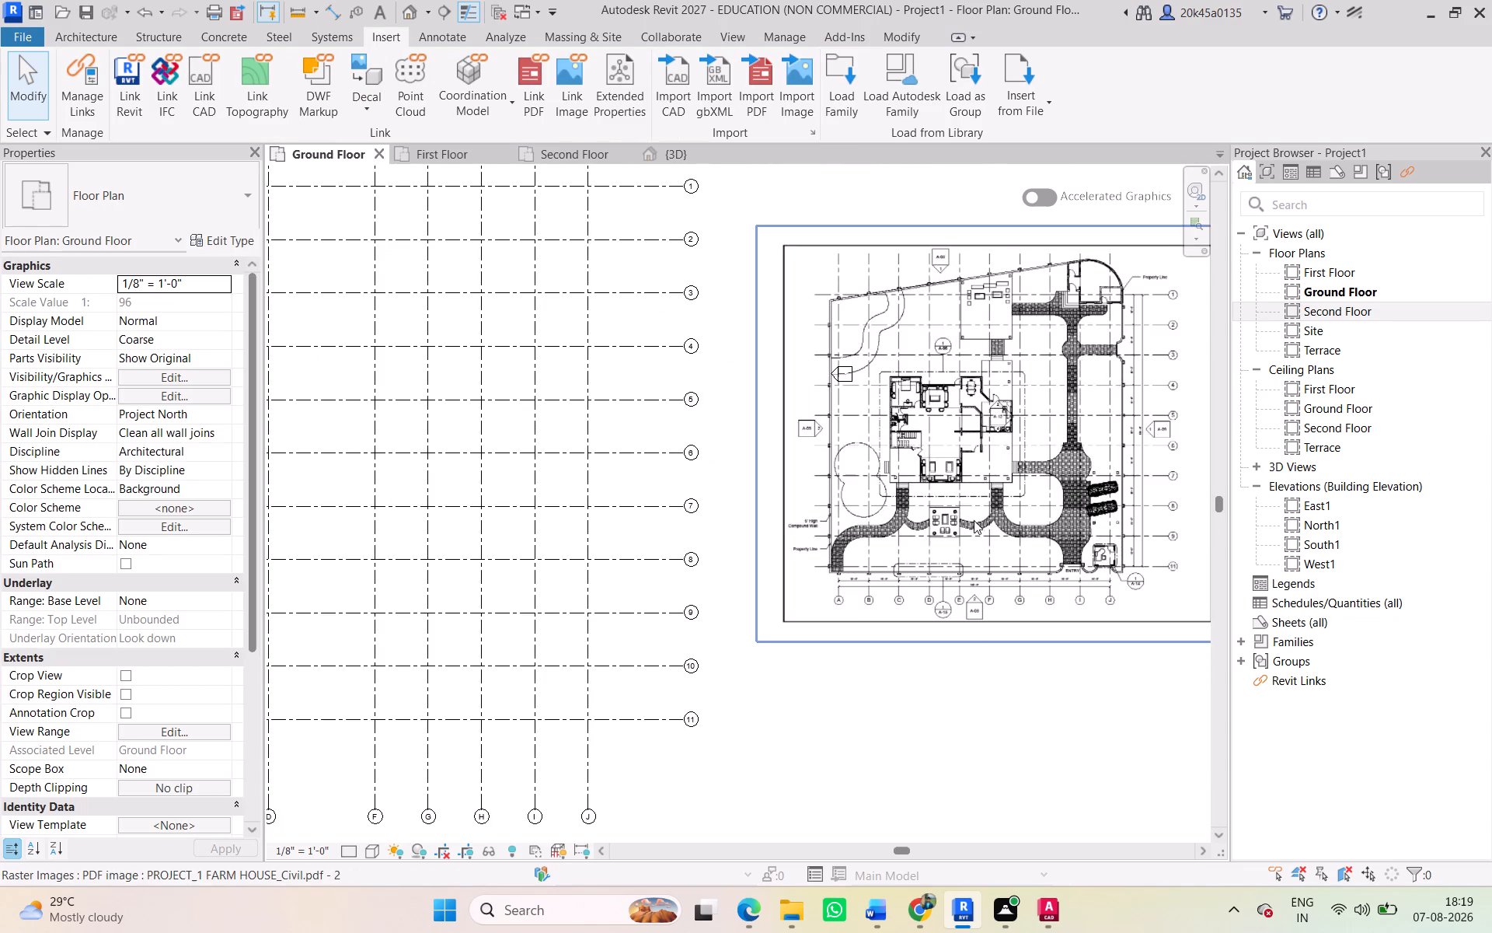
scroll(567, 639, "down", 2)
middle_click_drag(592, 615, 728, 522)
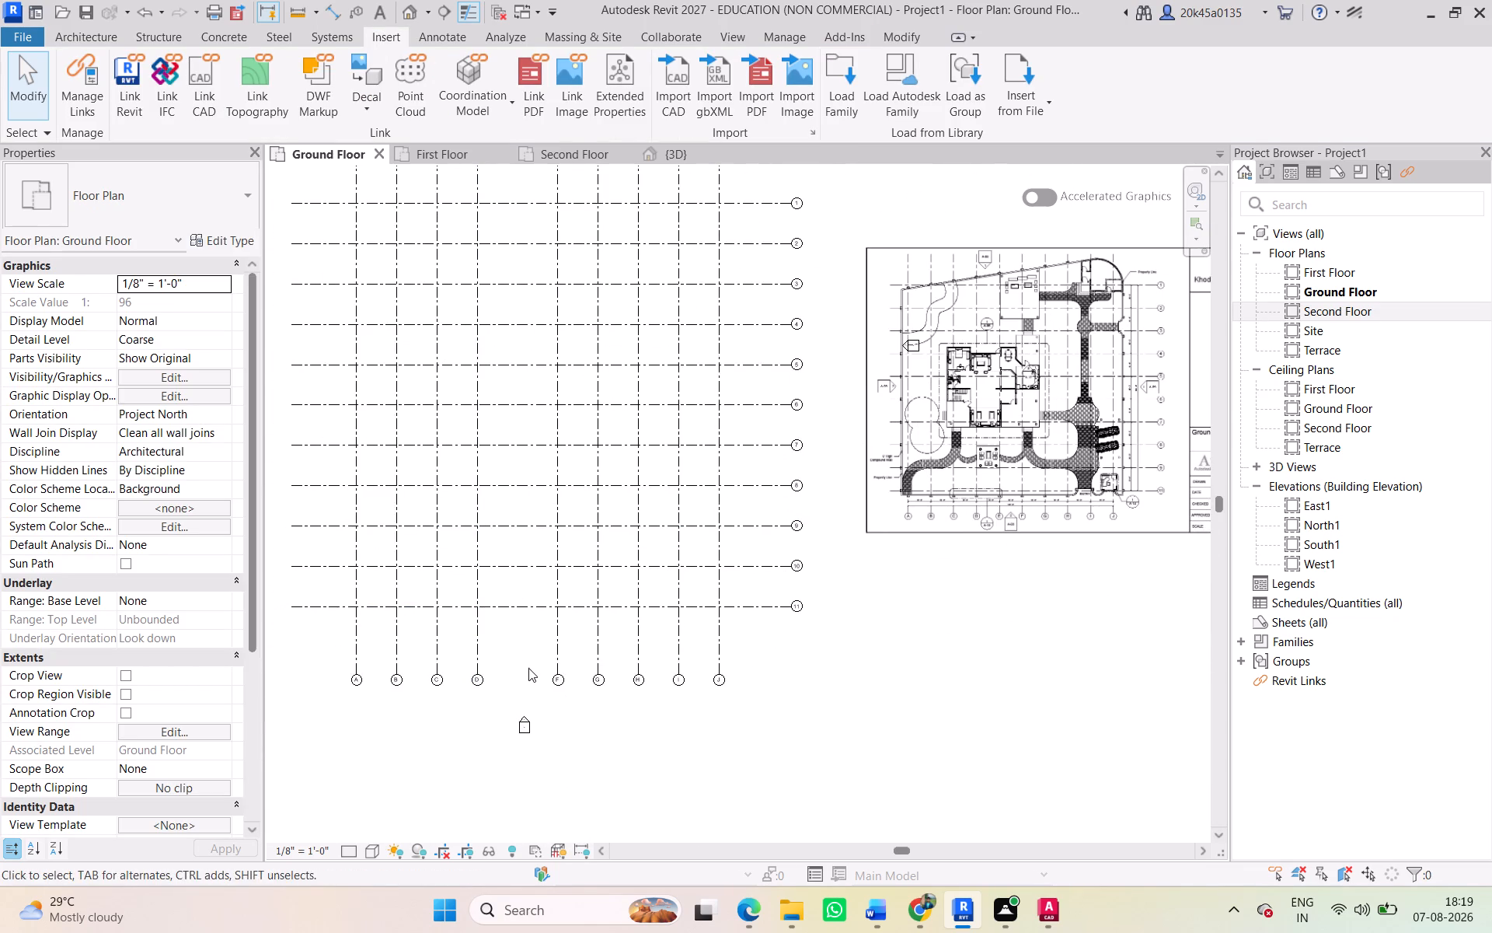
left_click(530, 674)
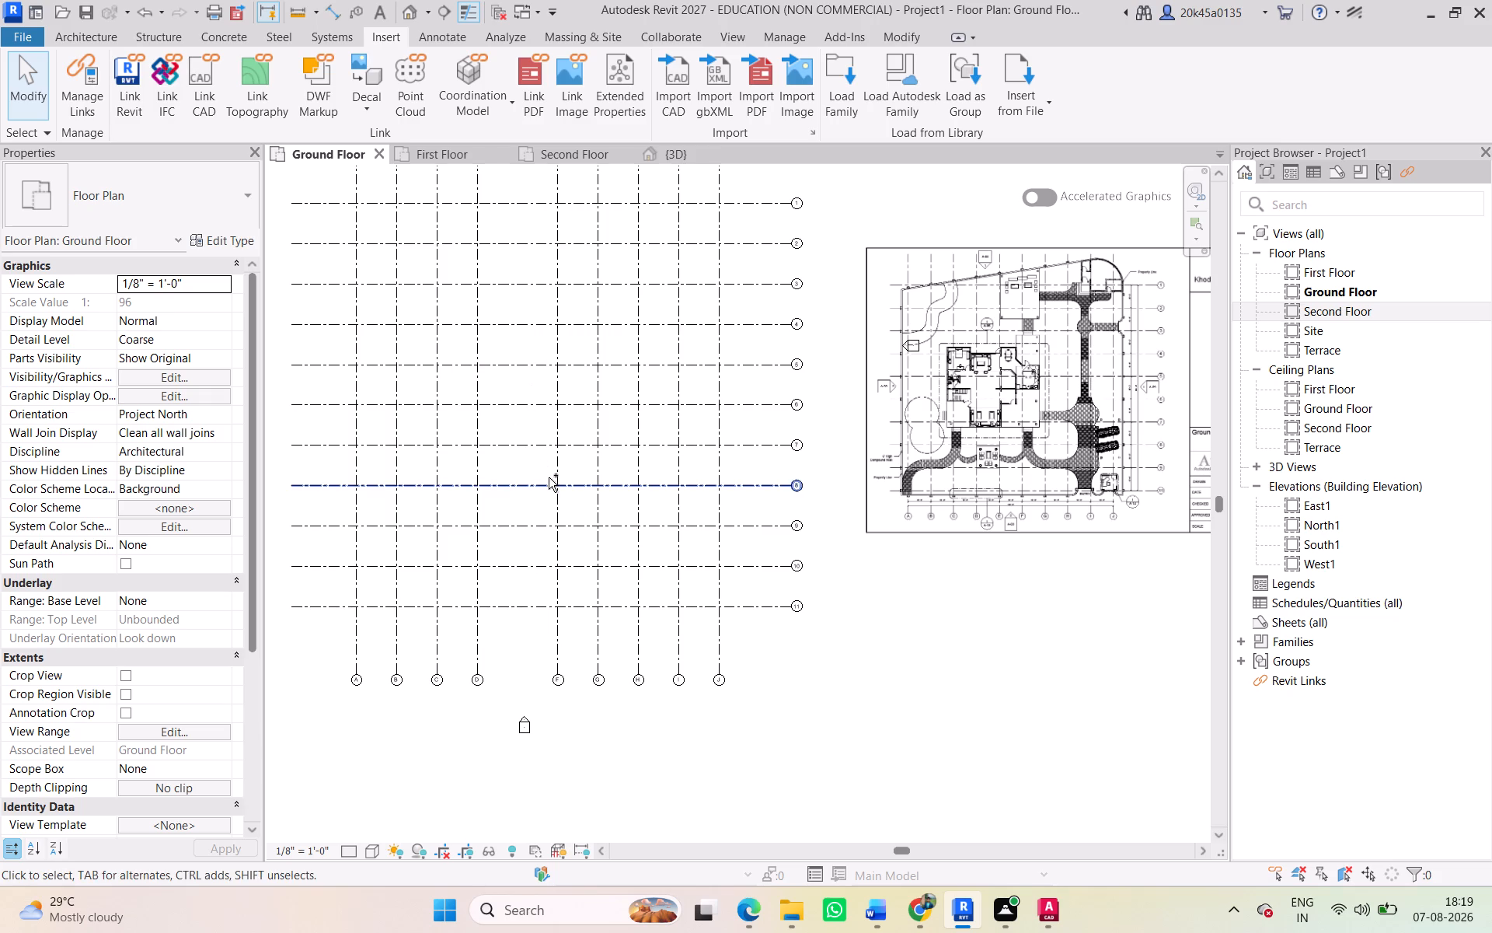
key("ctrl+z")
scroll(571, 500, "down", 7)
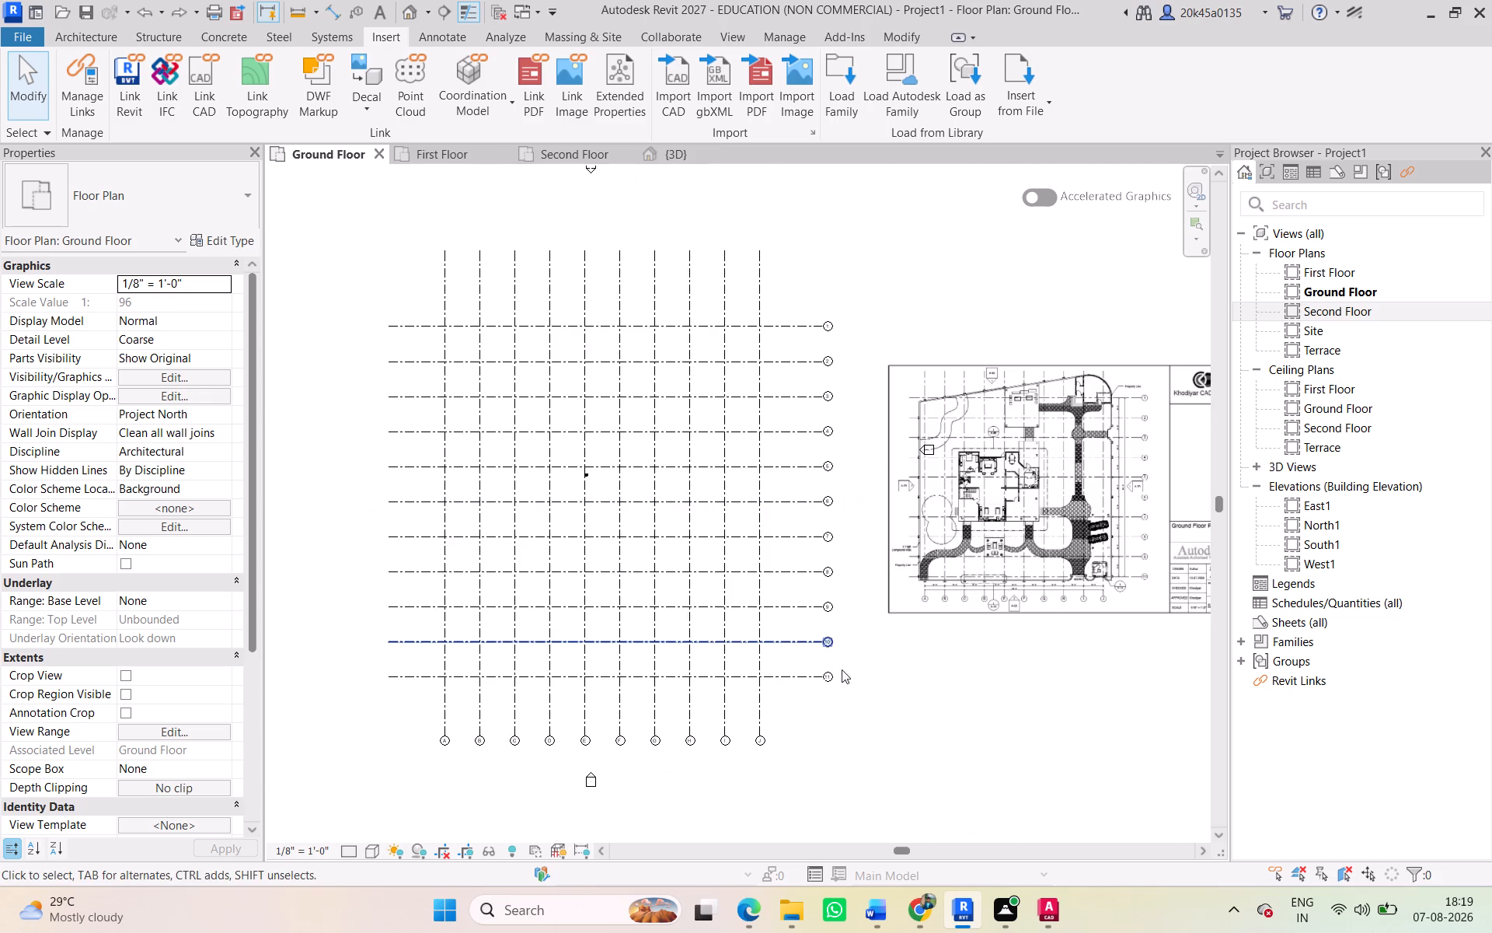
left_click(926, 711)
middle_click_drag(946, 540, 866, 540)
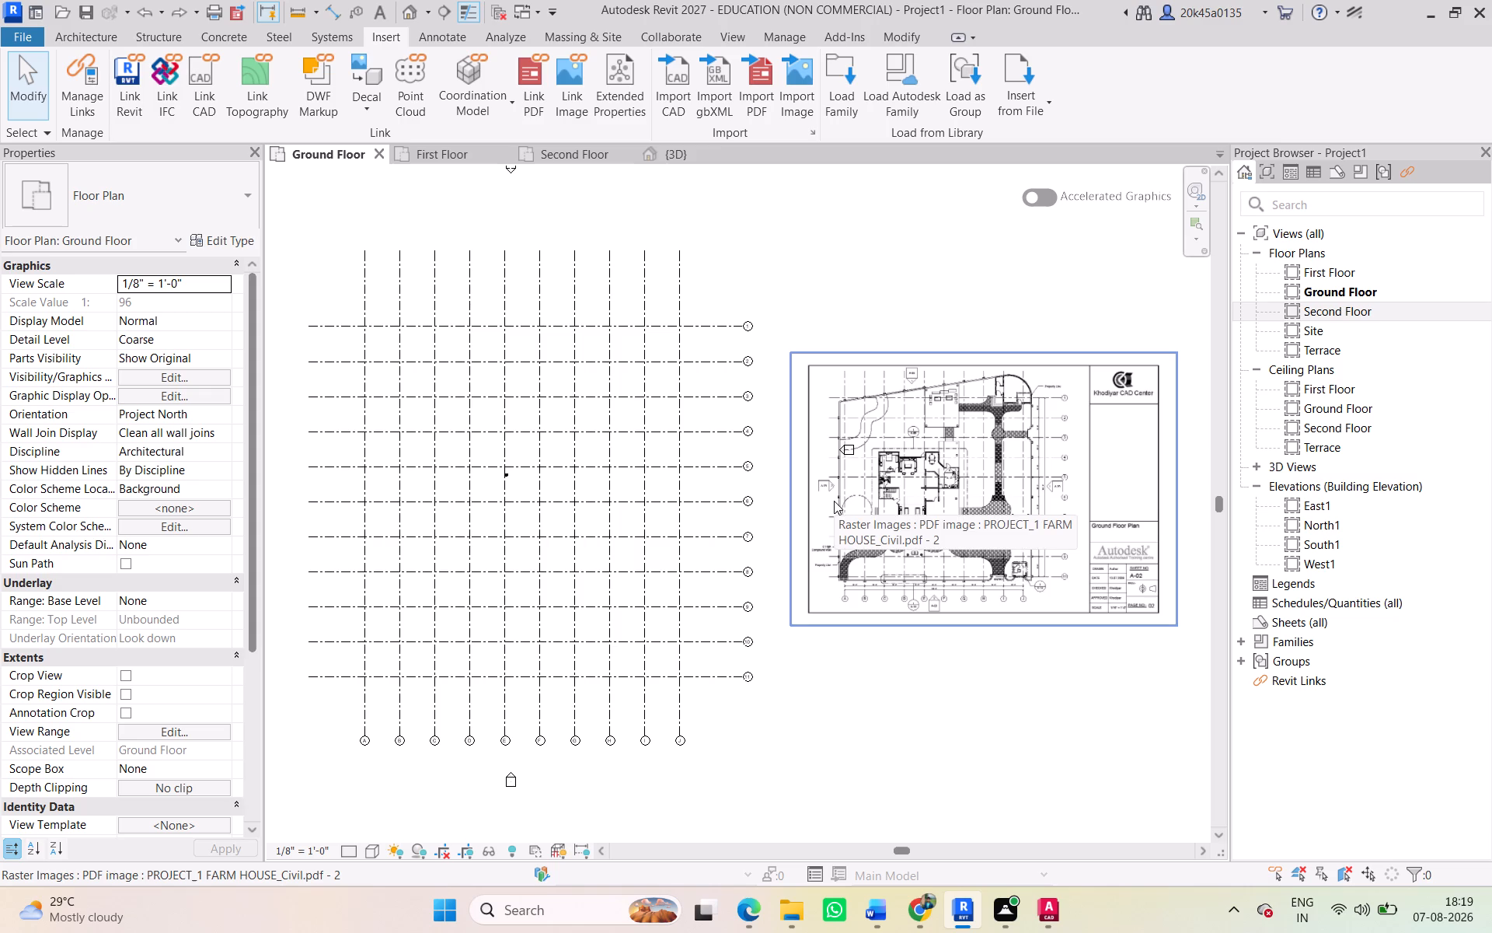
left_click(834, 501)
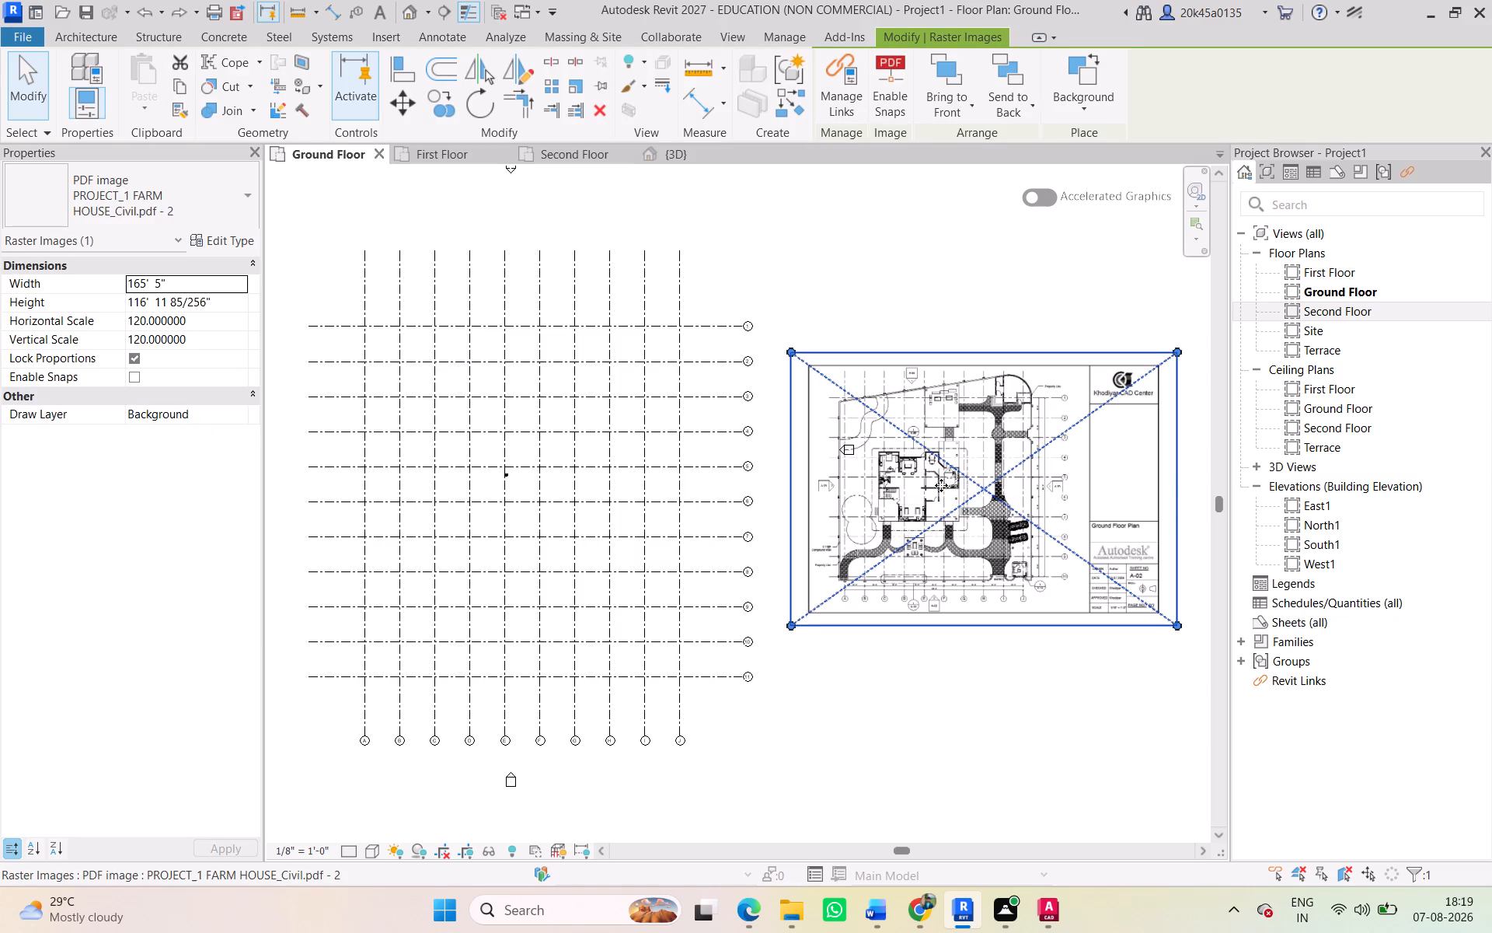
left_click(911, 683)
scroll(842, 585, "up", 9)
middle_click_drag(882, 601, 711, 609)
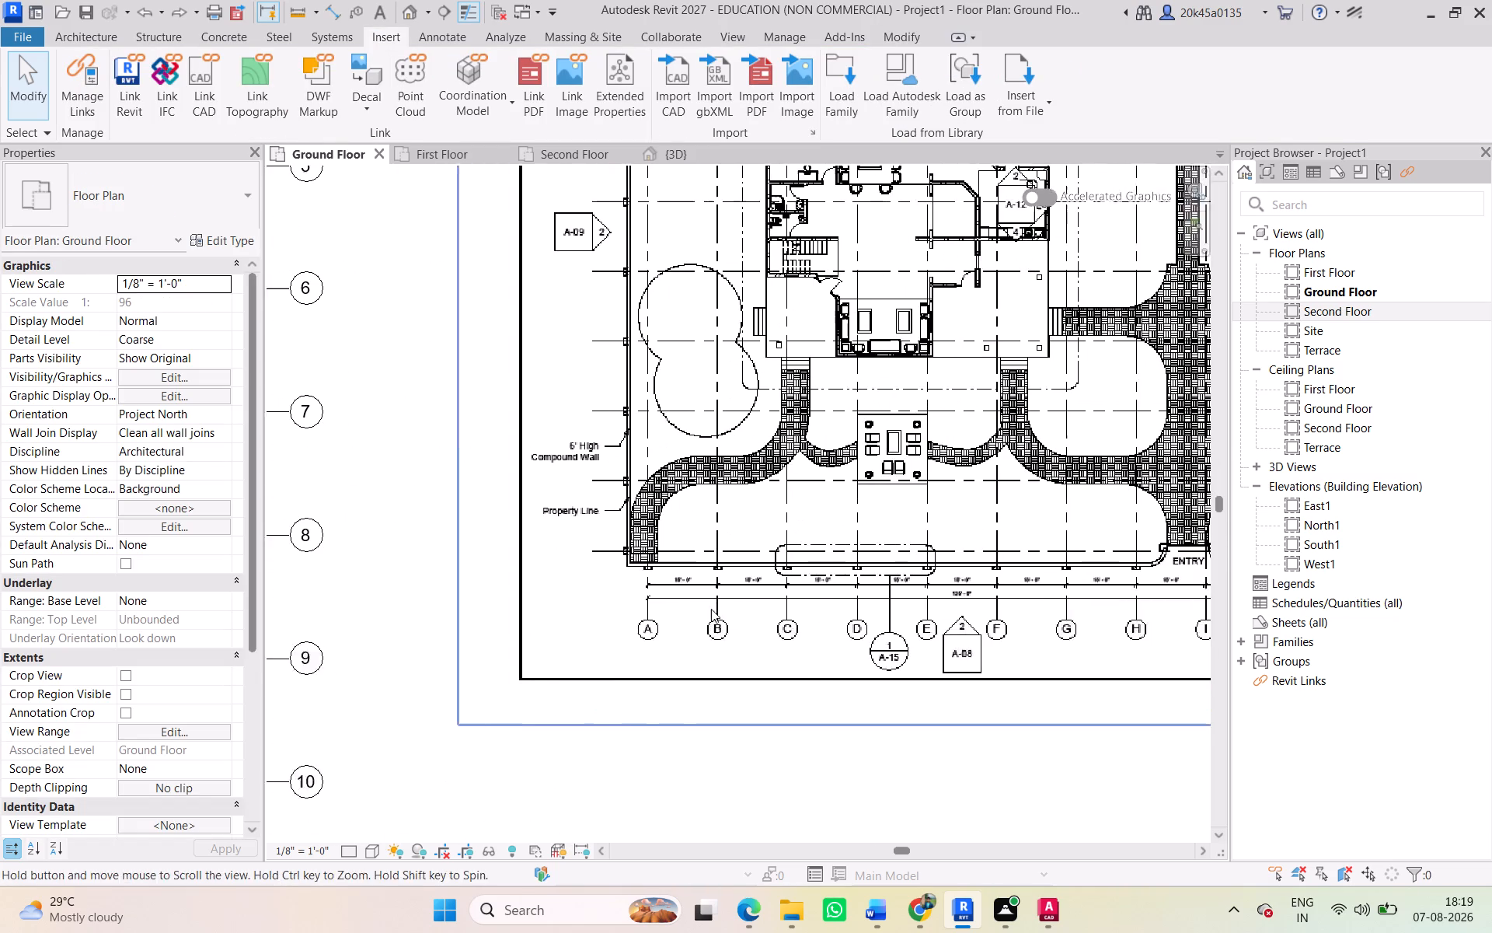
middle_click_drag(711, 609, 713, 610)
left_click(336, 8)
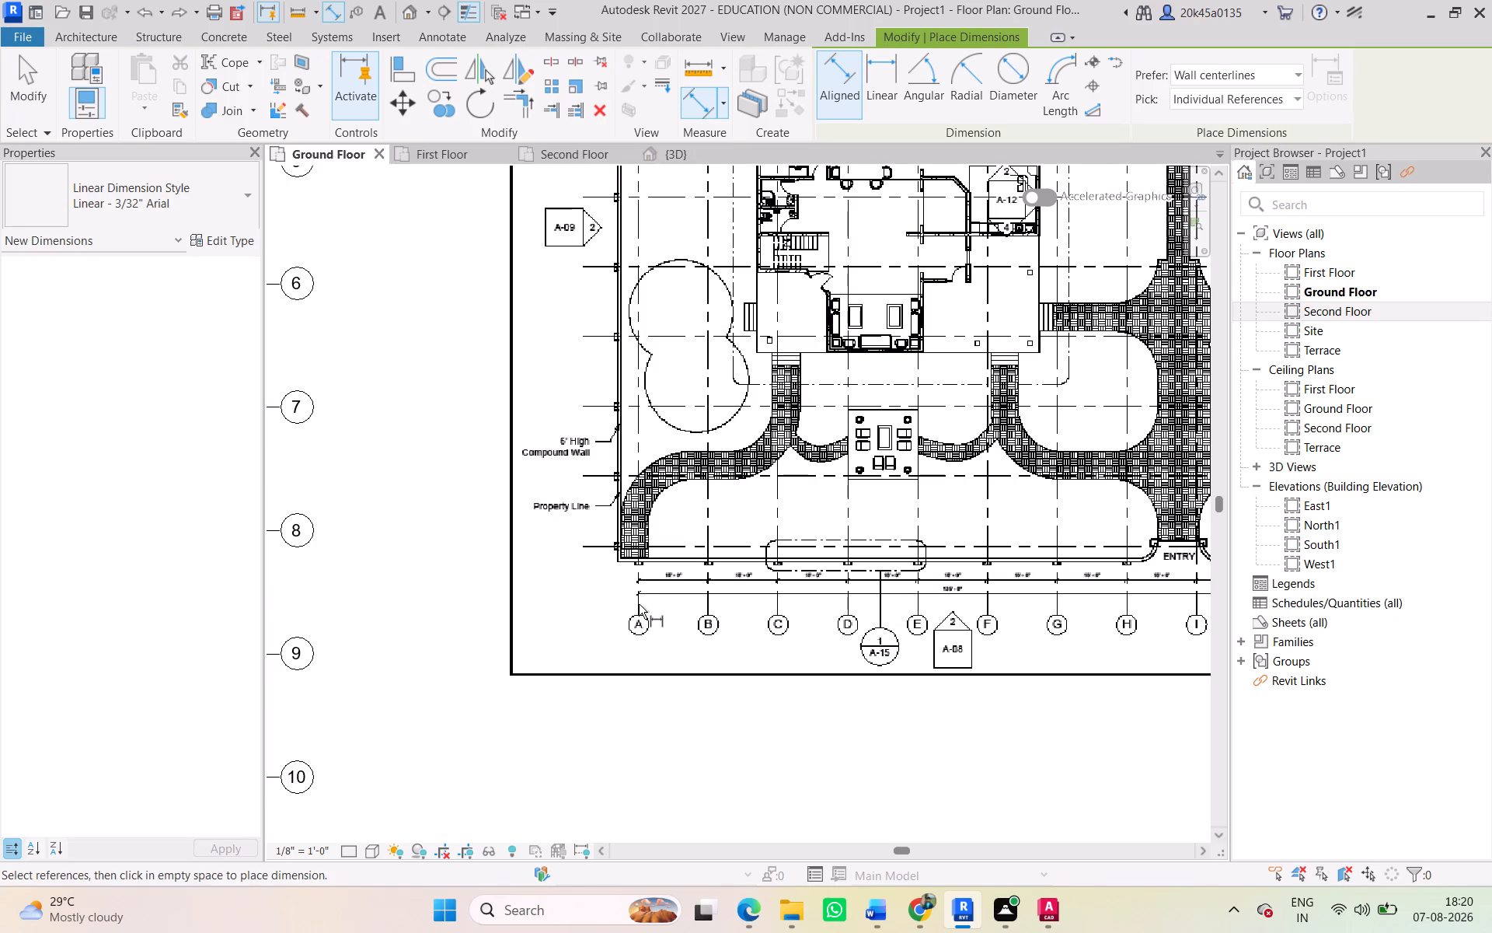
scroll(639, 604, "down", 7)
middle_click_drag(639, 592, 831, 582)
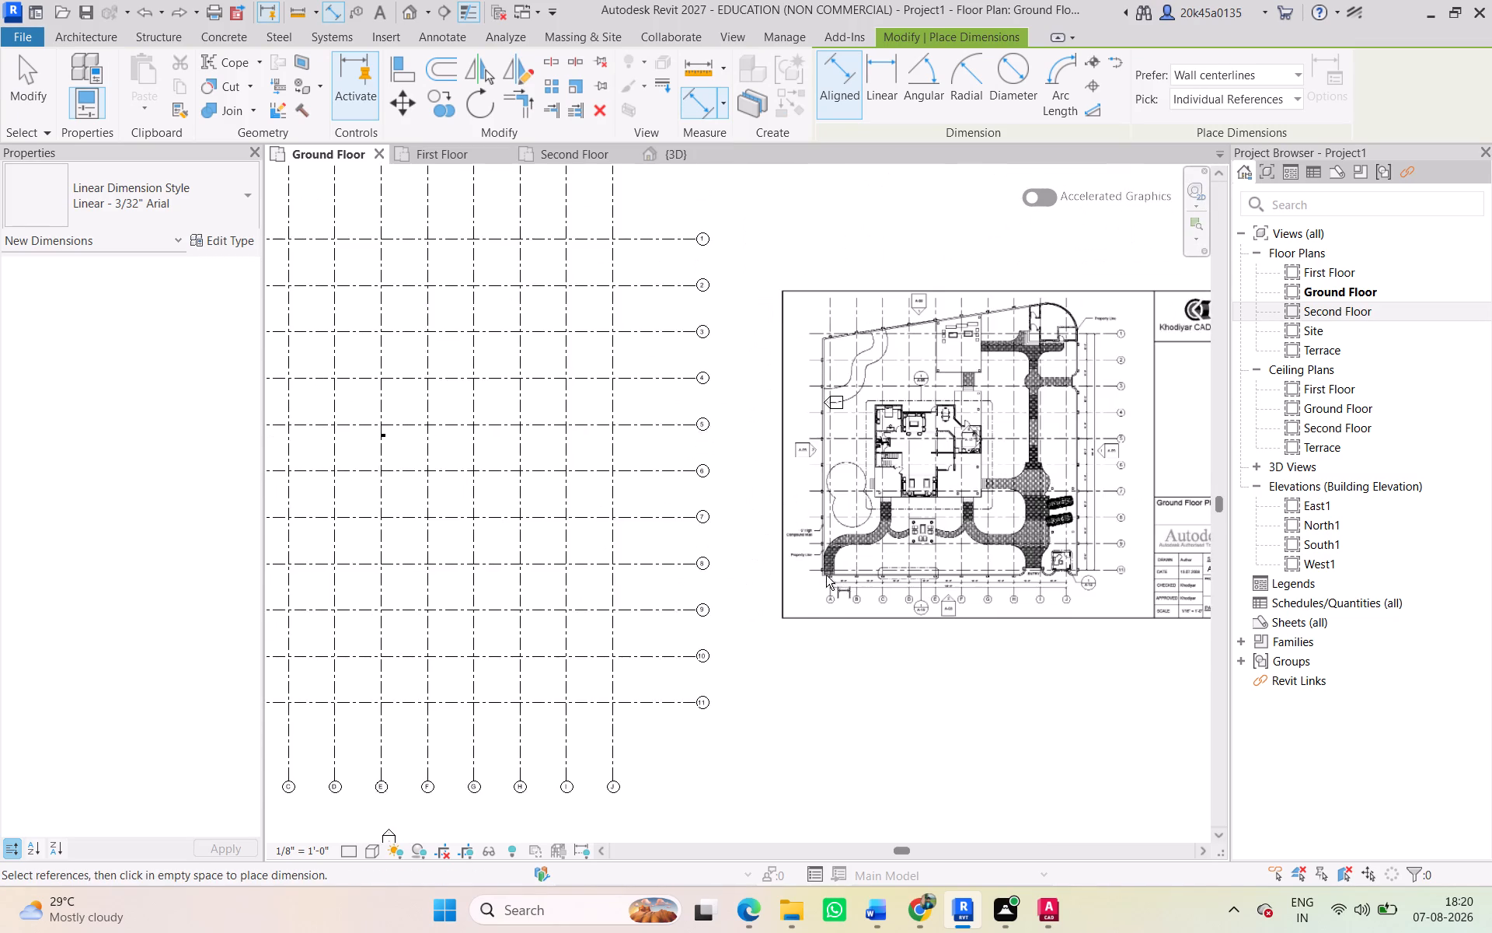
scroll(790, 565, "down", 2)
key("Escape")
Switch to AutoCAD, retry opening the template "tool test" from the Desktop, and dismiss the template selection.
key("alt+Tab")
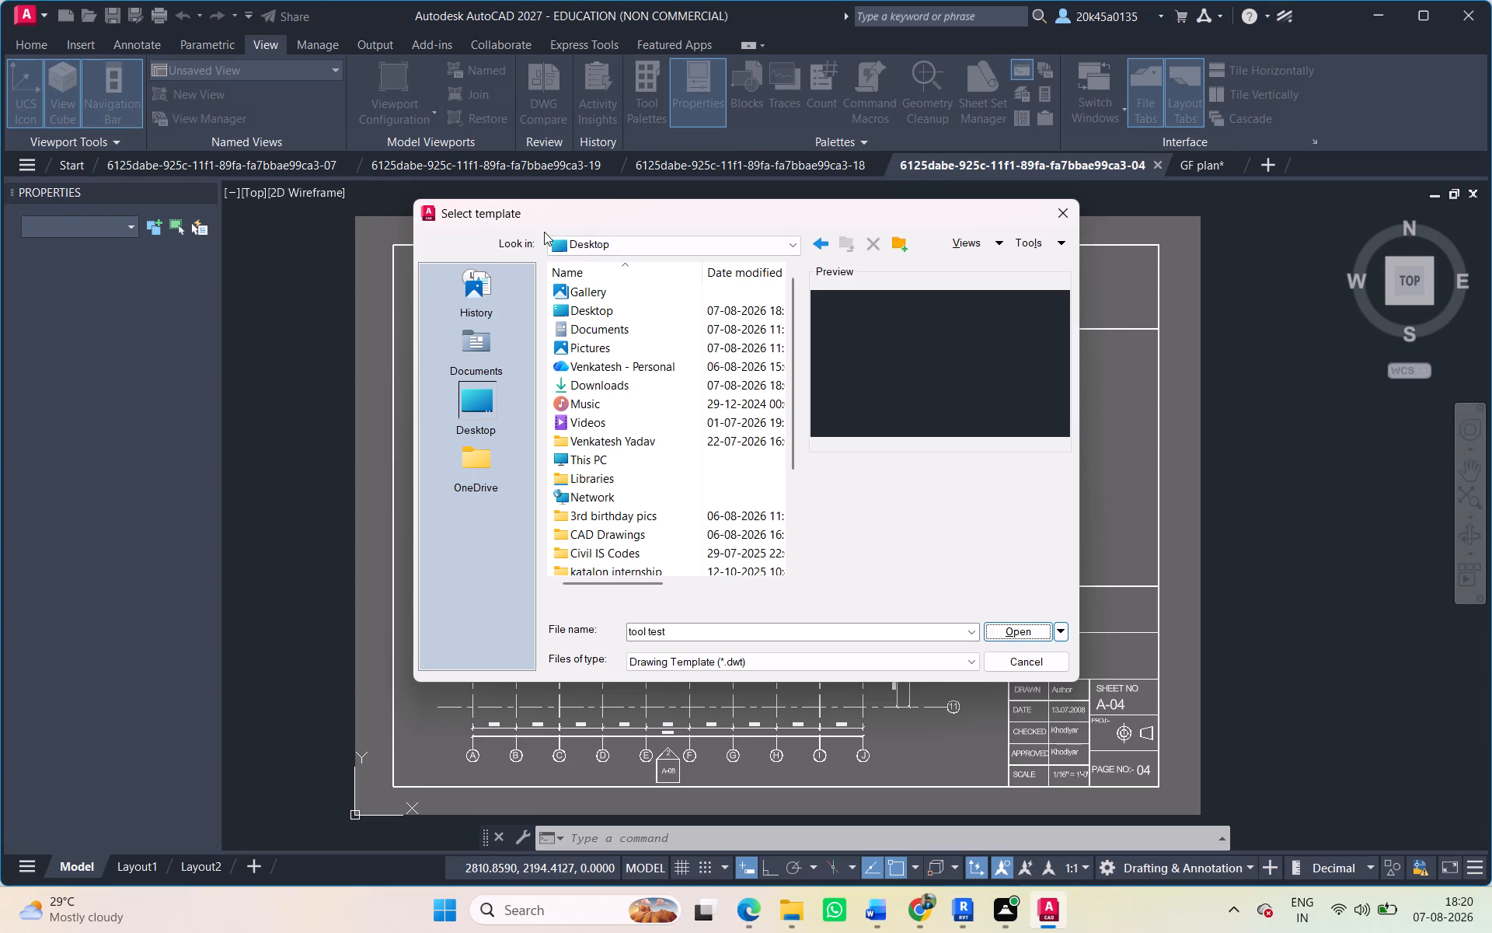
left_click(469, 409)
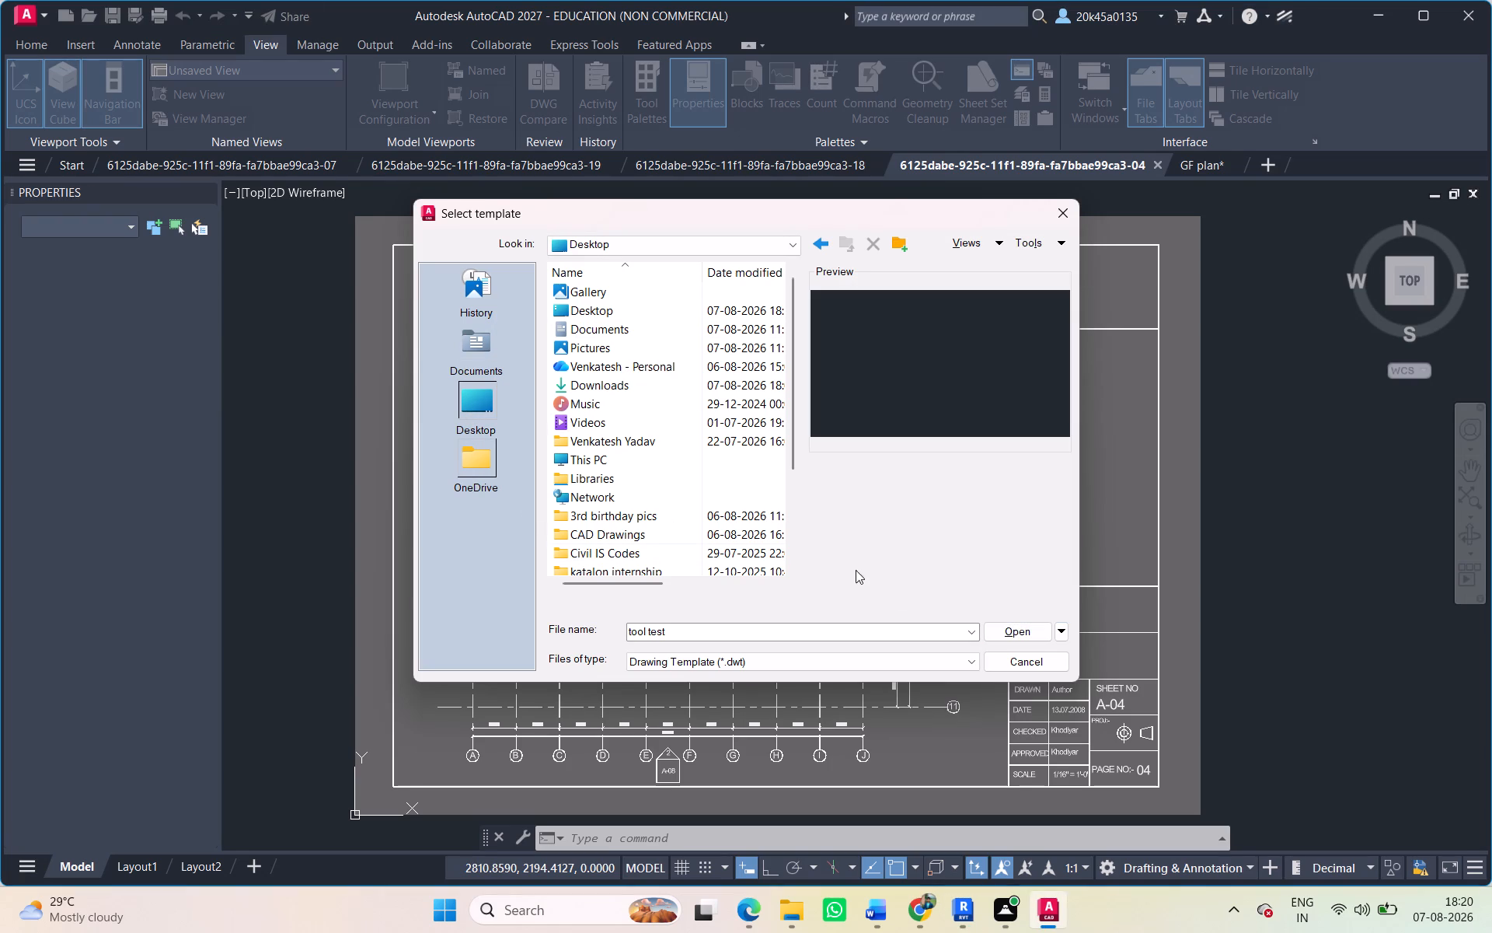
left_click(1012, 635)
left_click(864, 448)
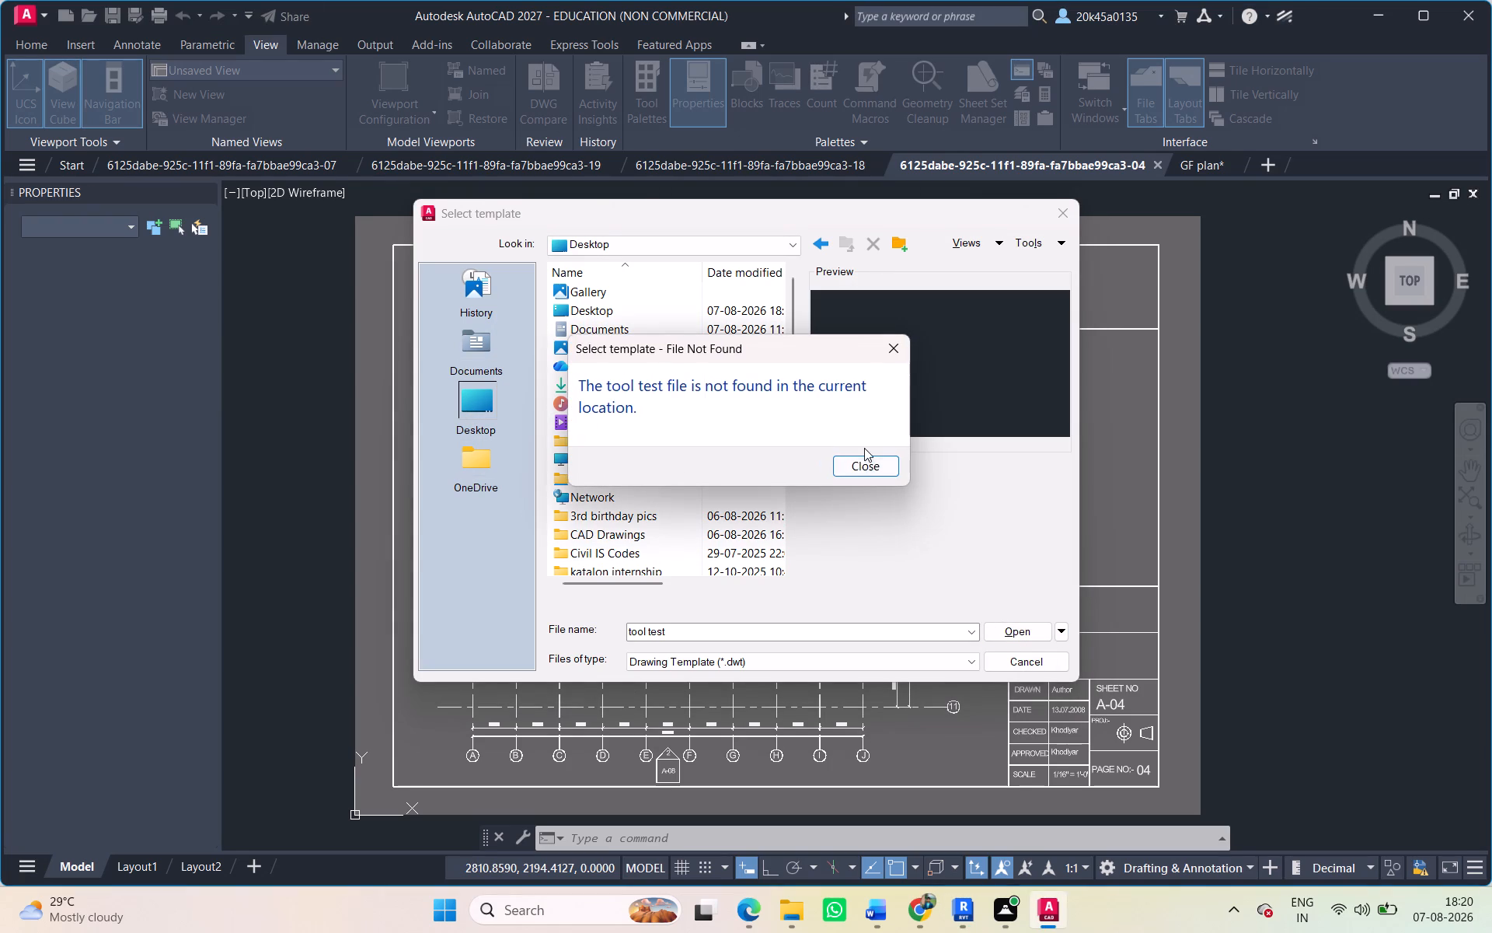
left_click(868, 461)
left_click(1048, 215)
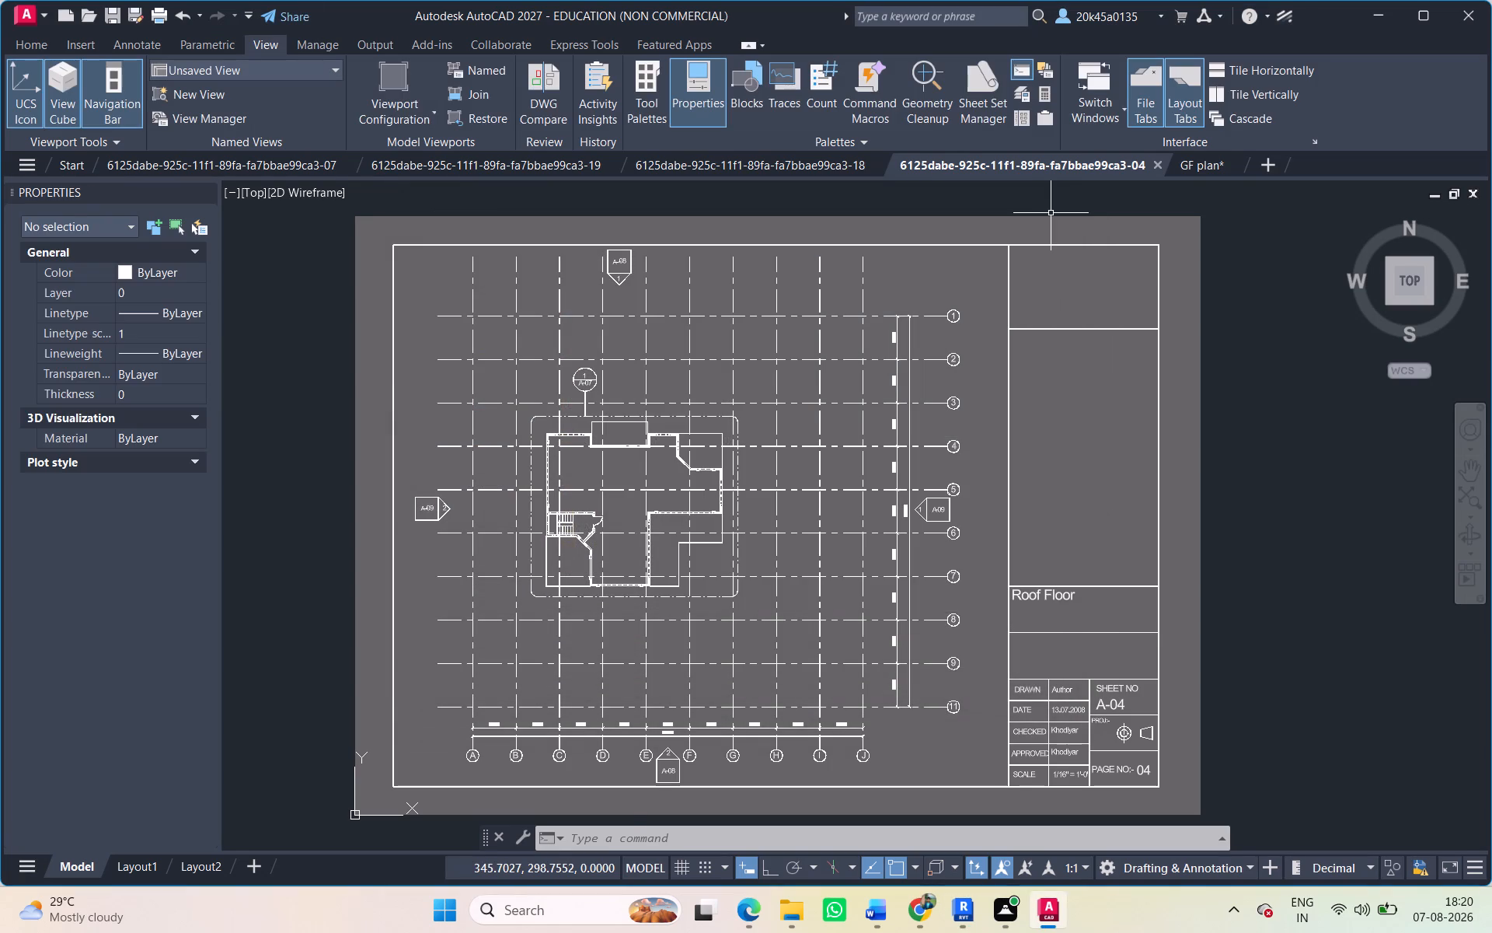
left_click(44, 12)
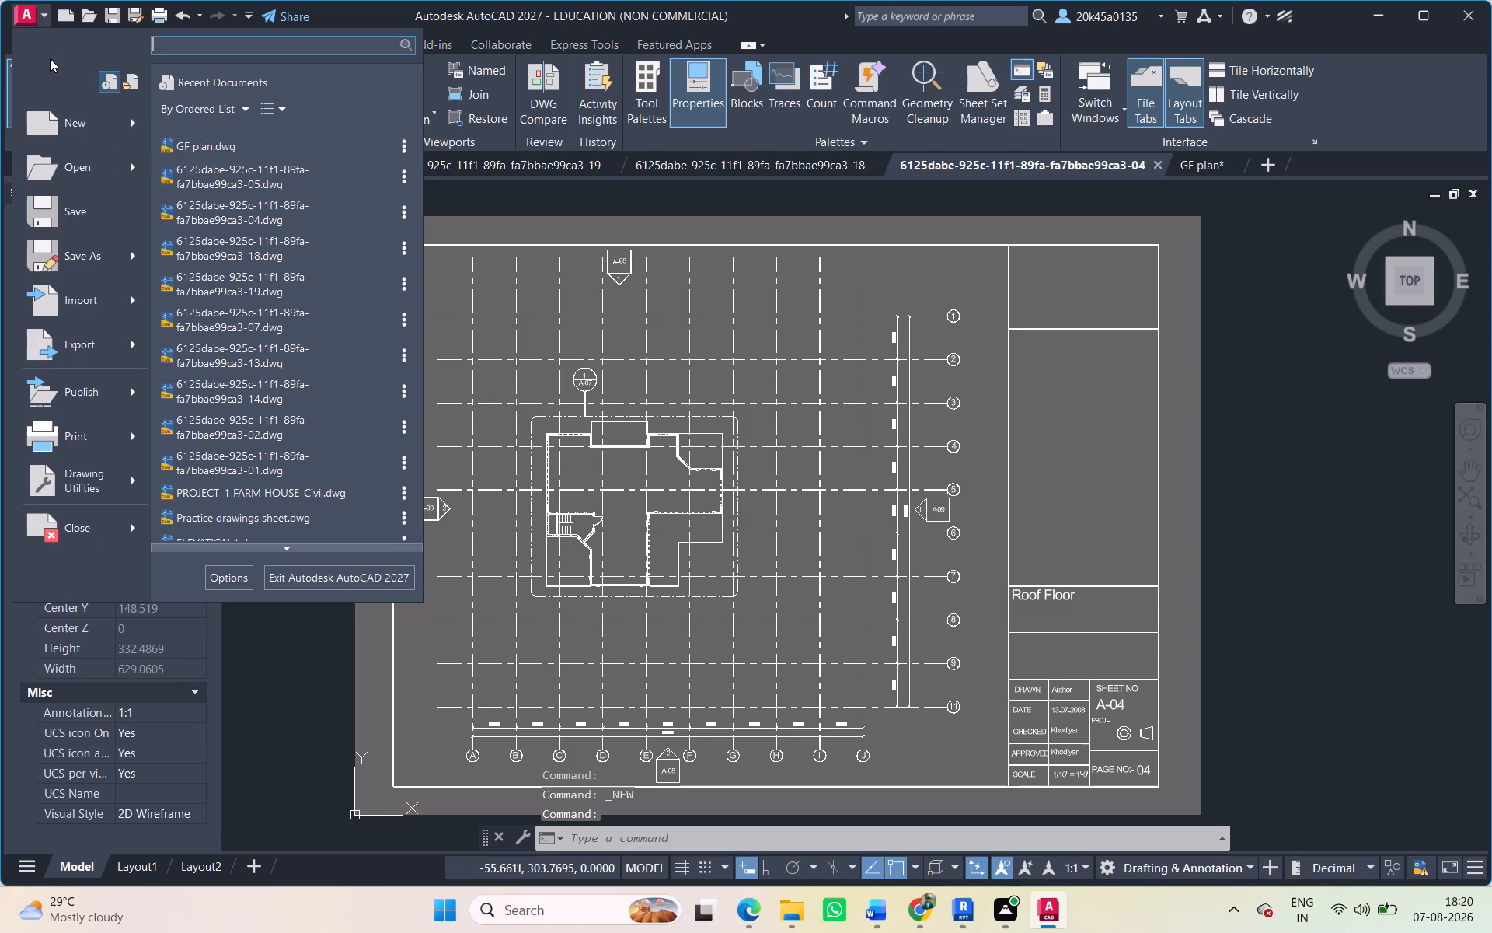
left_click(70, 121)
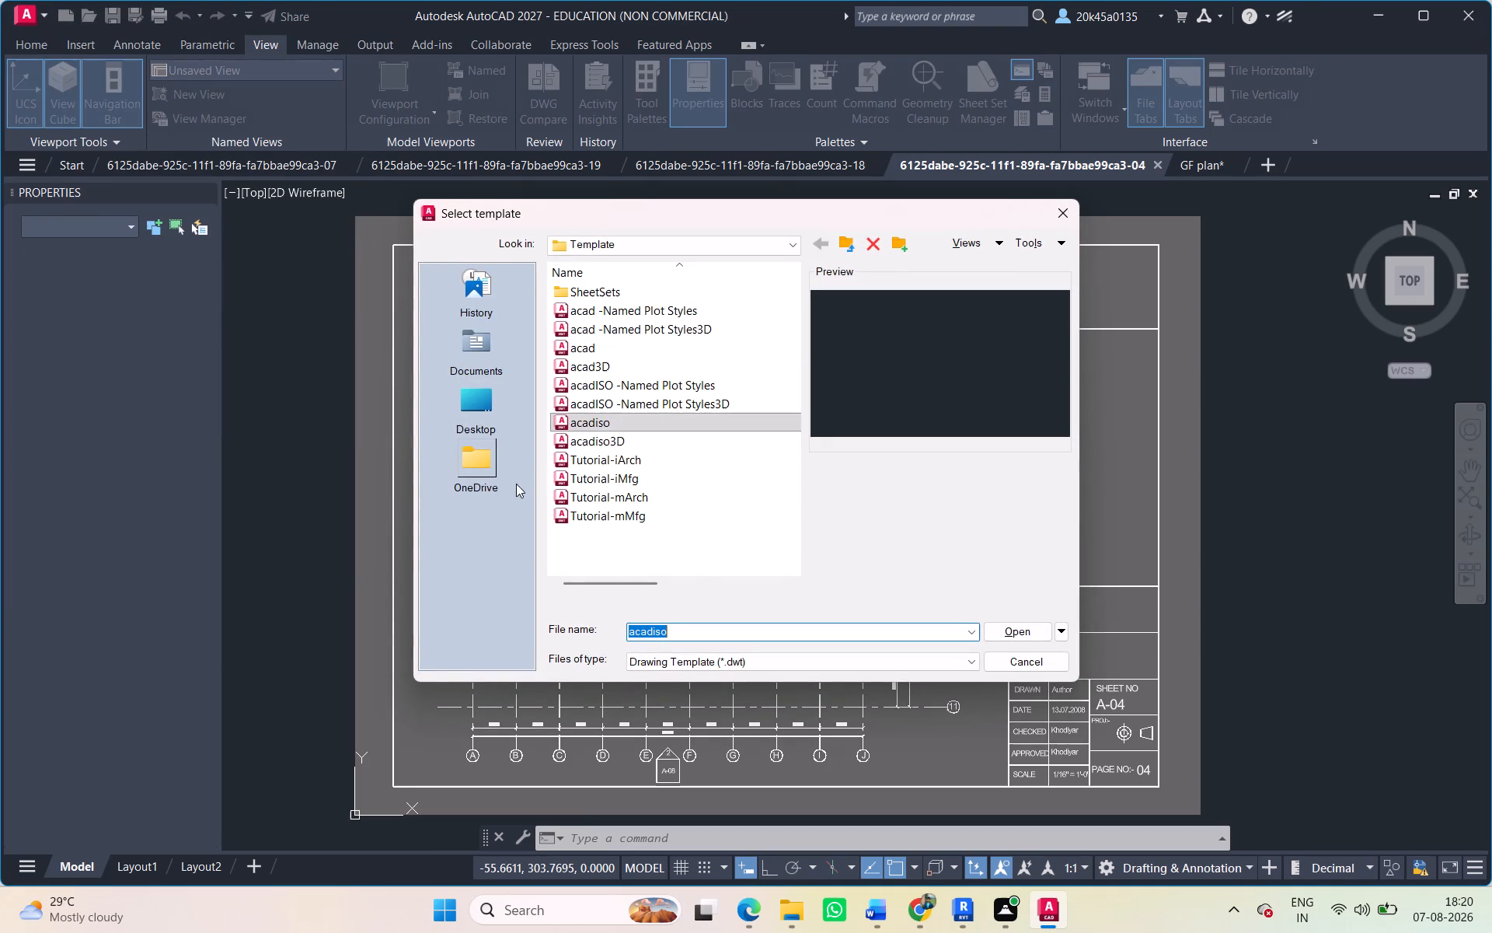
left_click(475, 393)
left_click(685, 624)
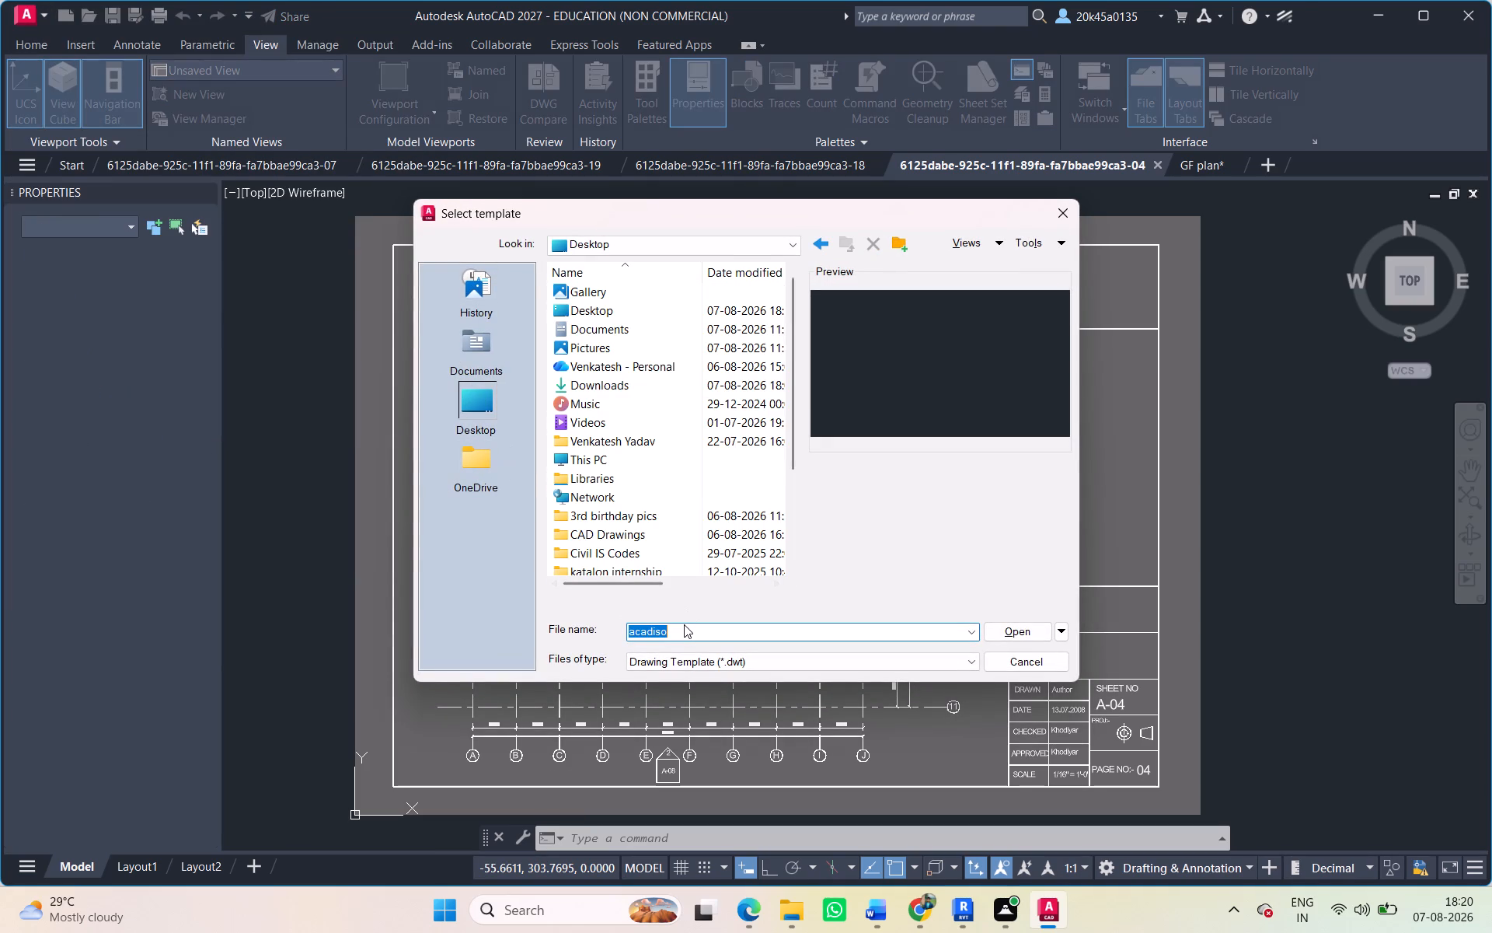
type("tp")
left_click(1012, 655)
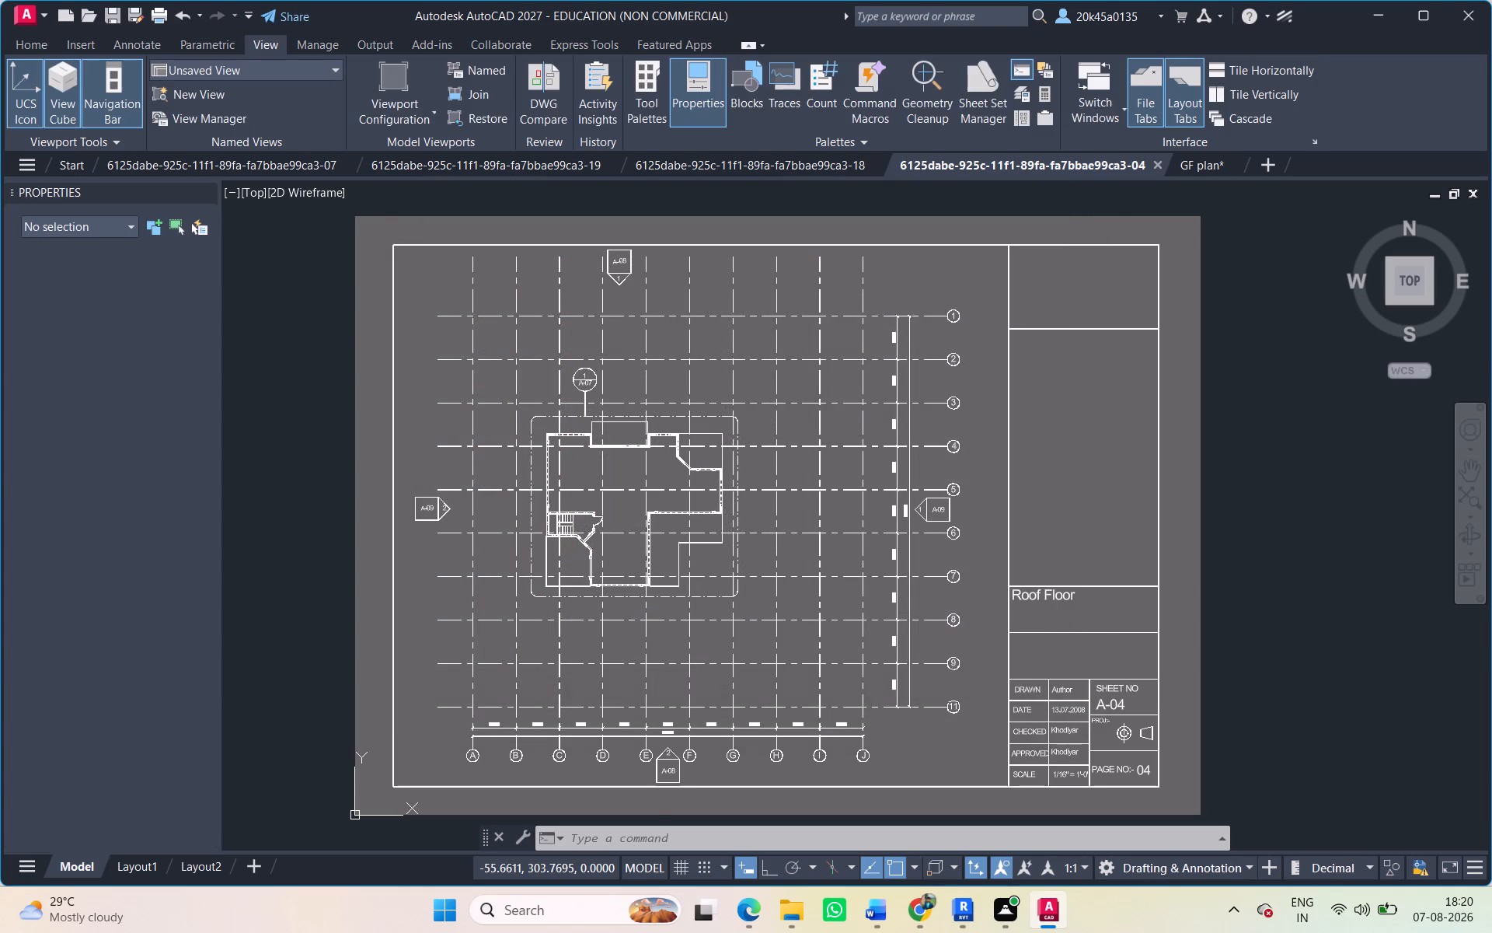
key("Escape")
Close AutoCAD, discarding the unsaved changes to the open drawings, and return to the Revit Ground Floor plan.
scroll(666, 370, "down", 3)
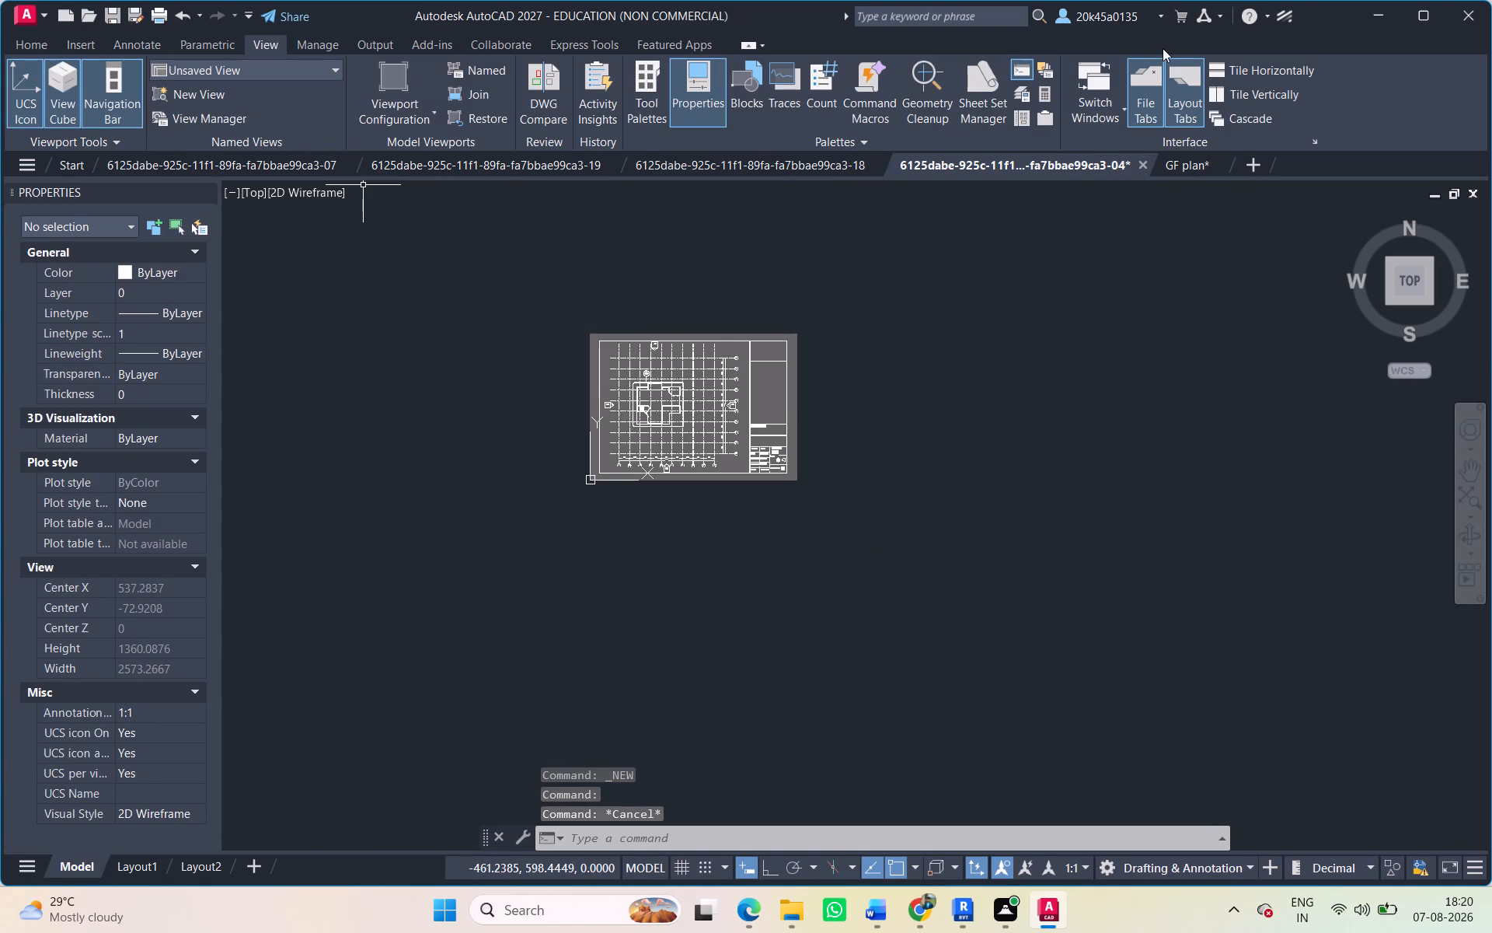
left_click(1462, 16)
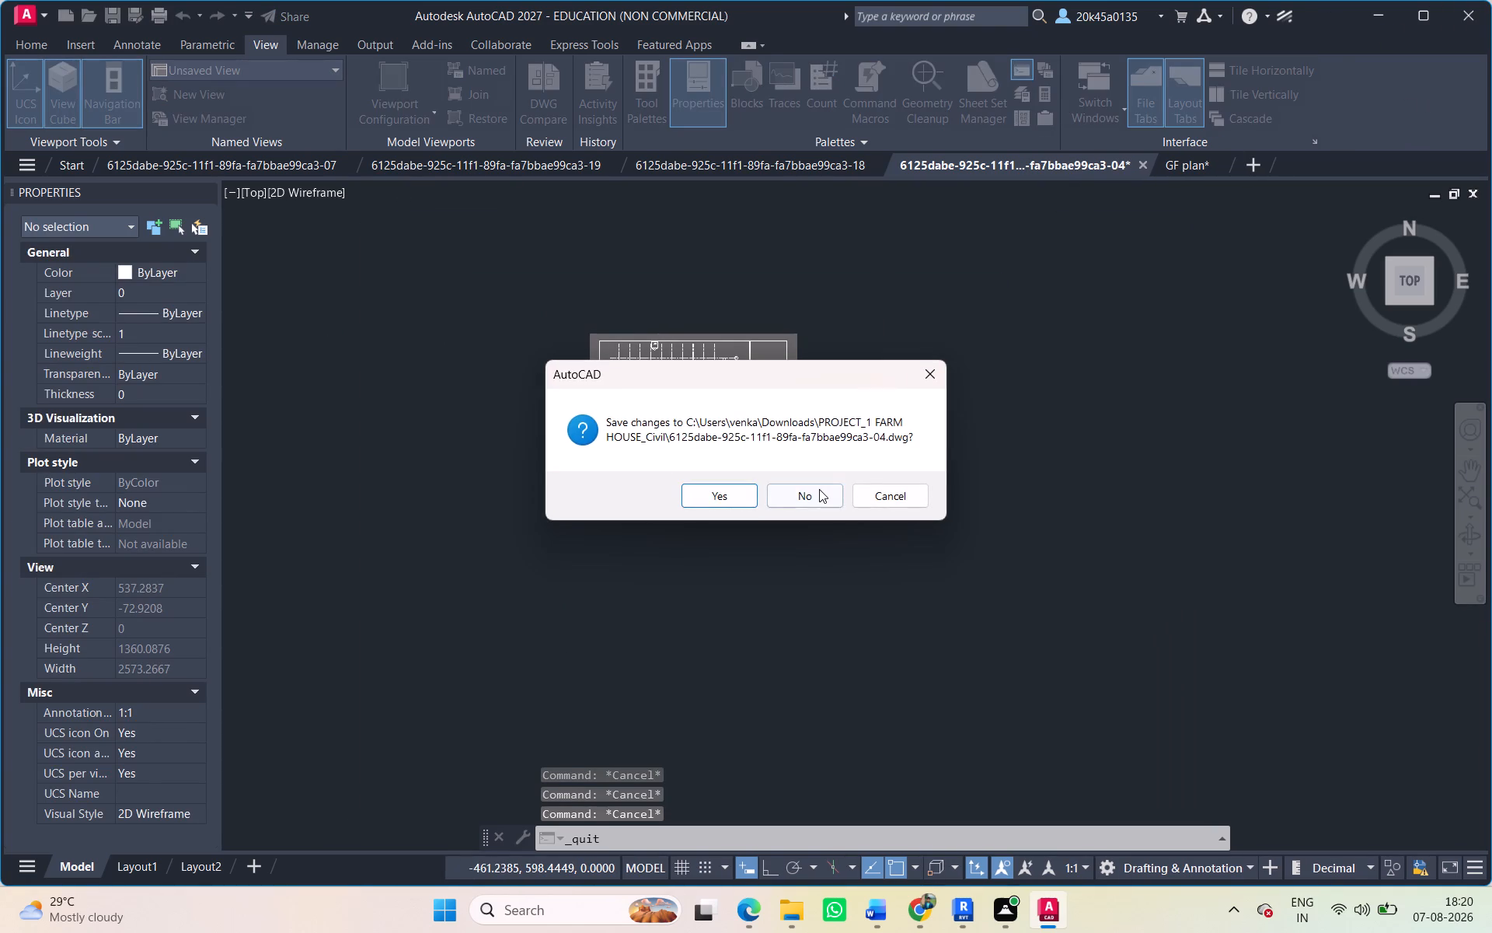
left_click(819, 489)
left_click(824, 491)
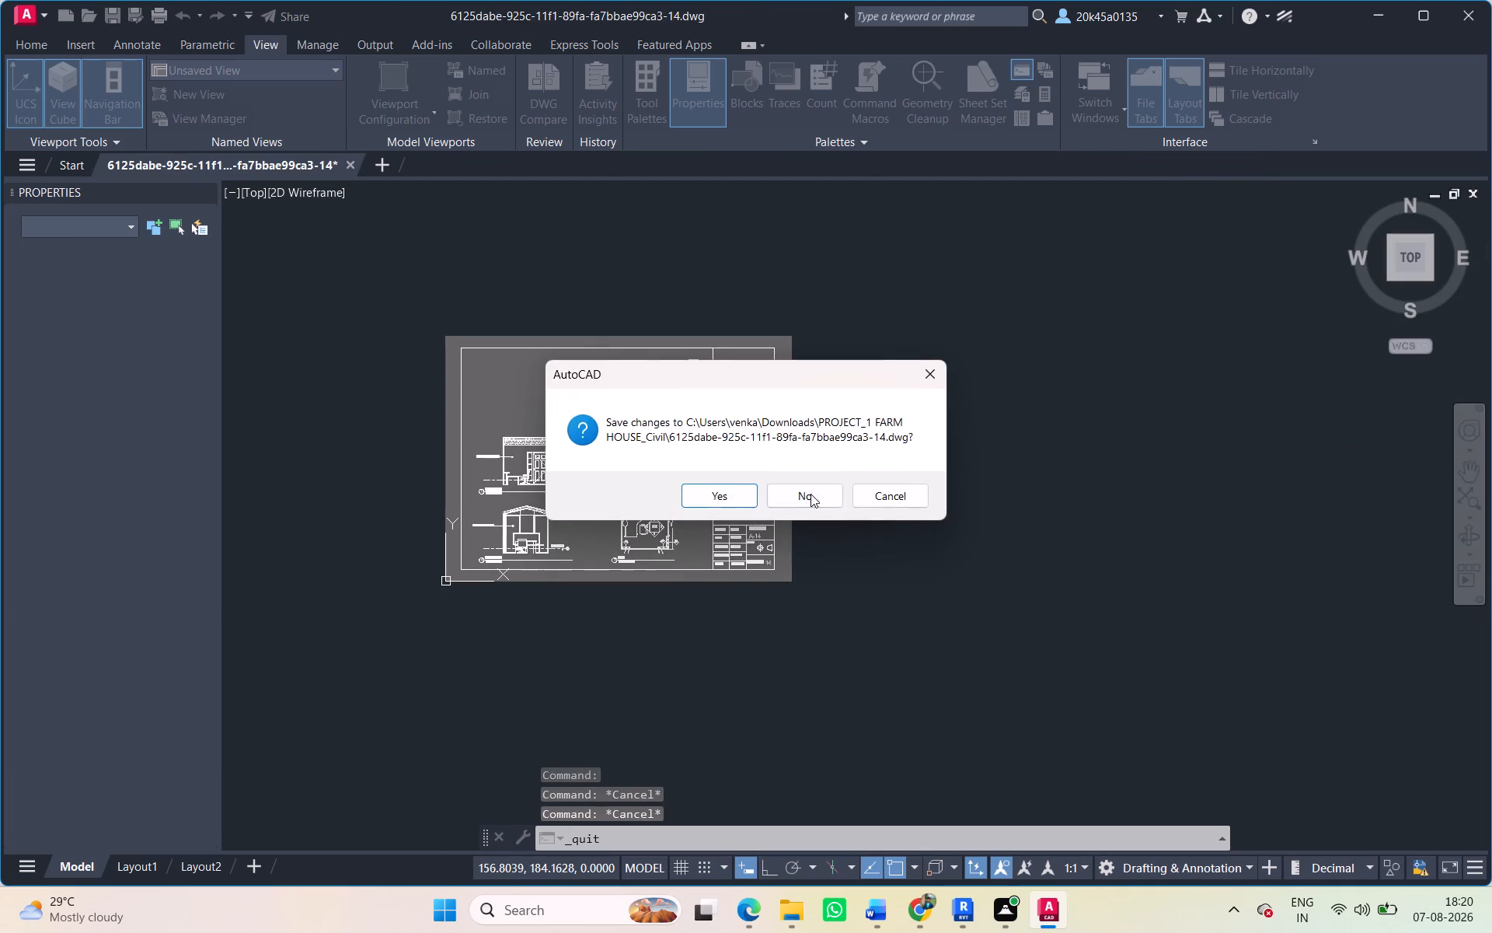
left_click(810, 494)
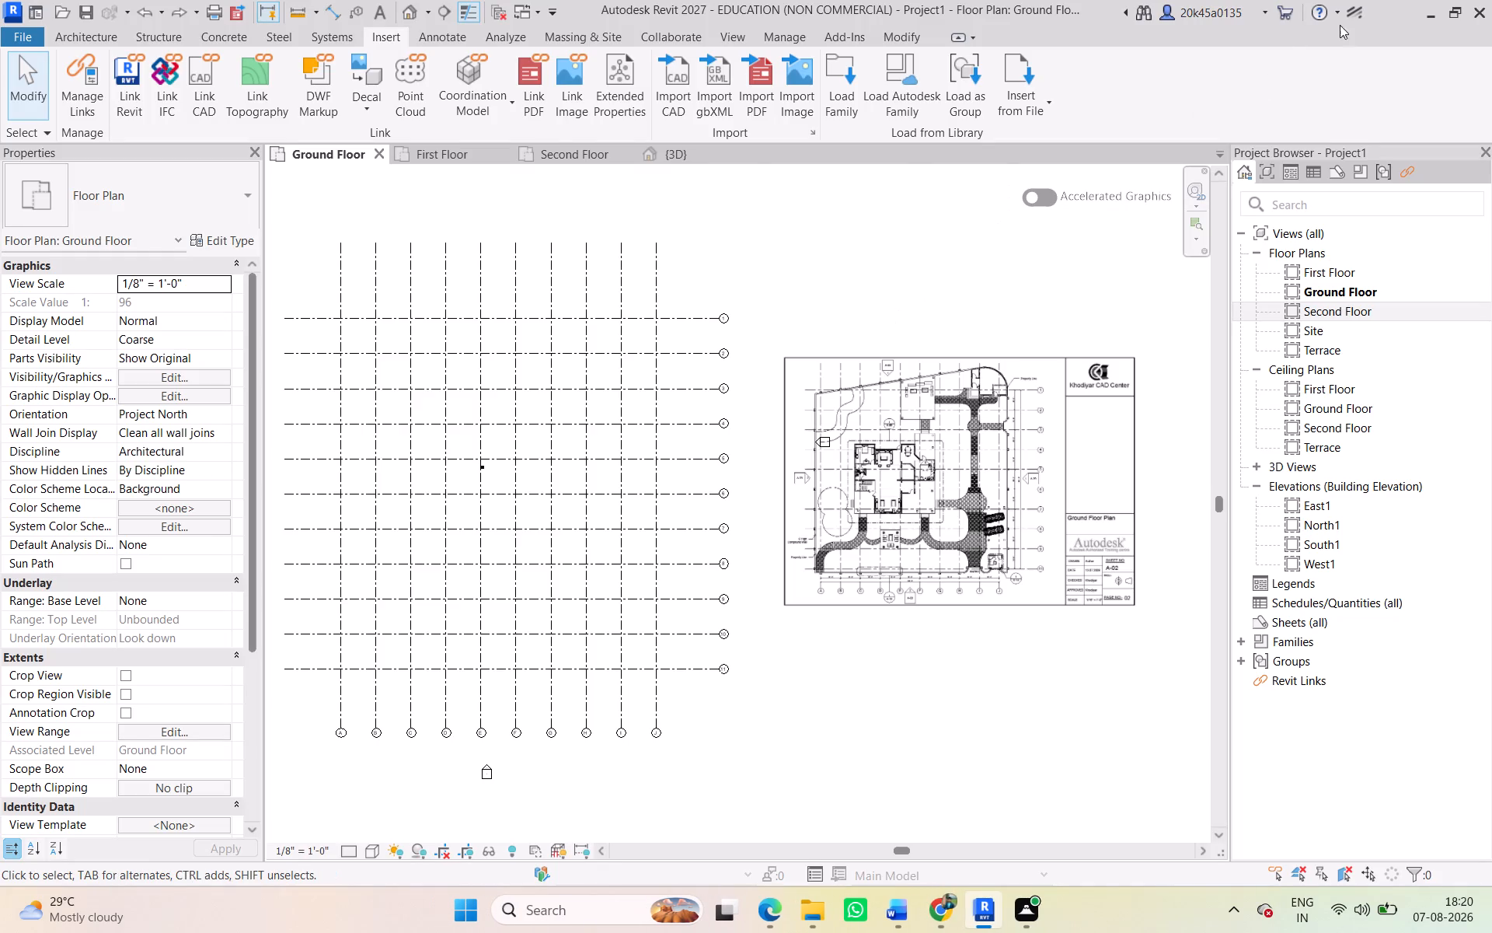
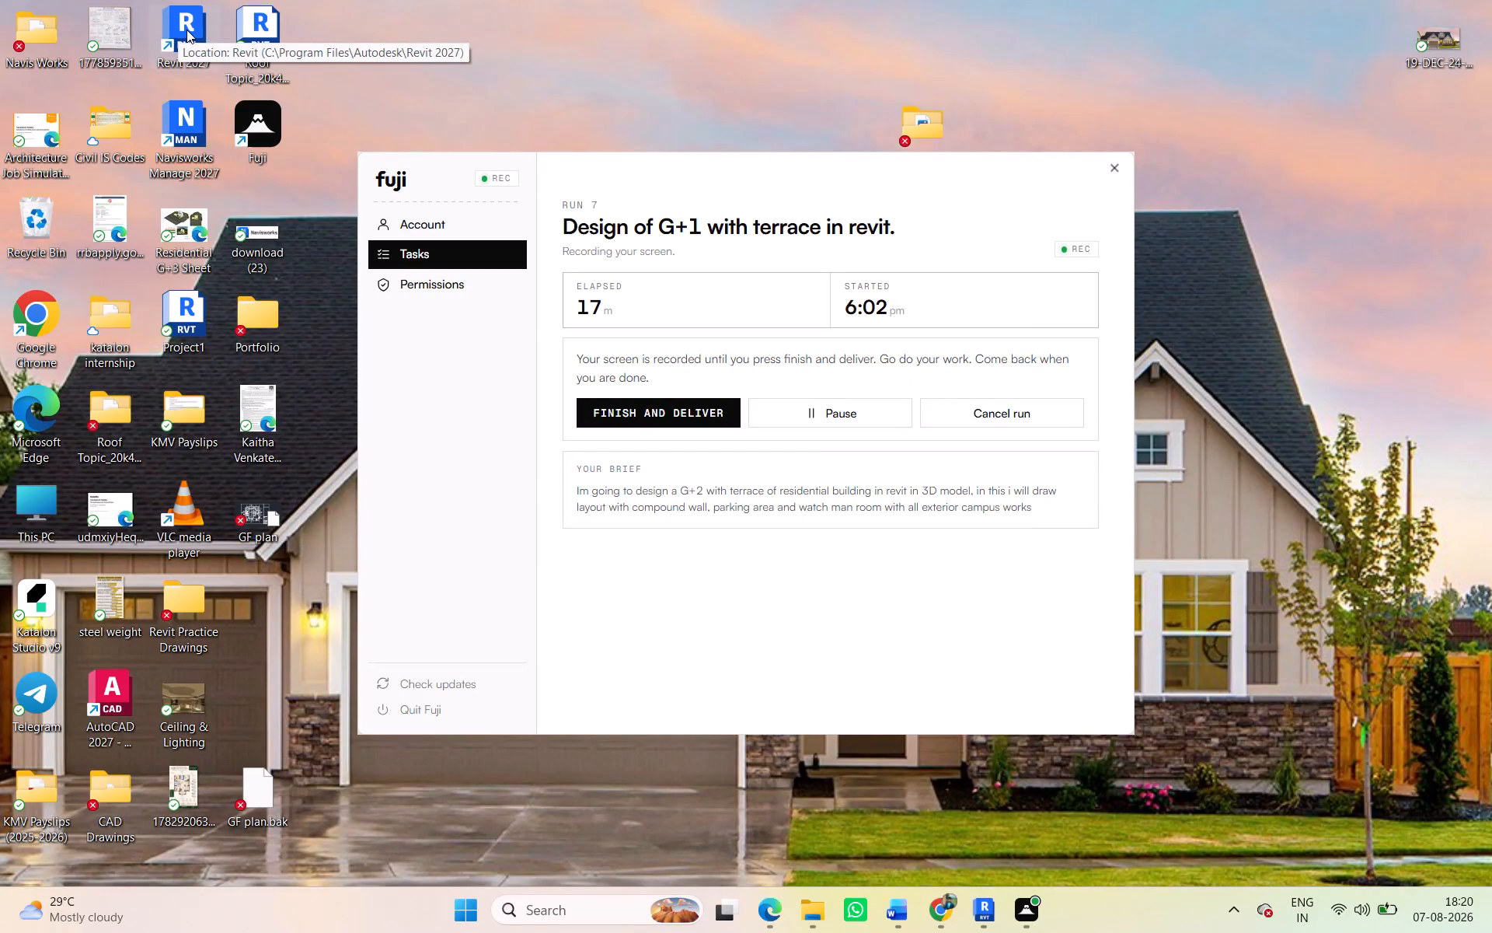
Launch AutoCAD from the desktop and start a new blank drawing.
double_click(95, 715)
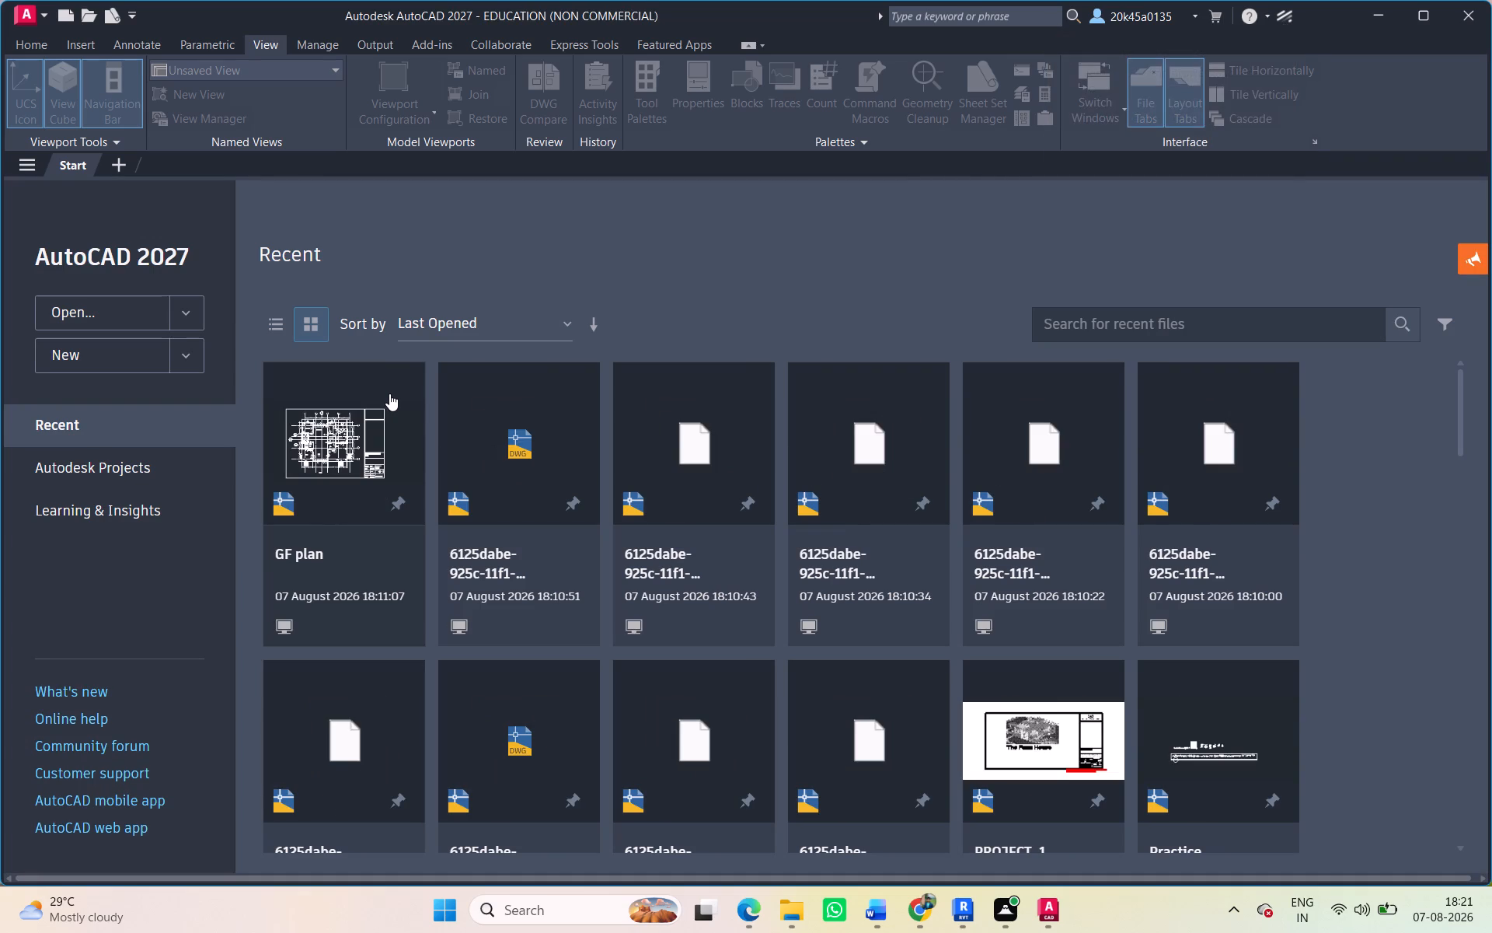
left_click(121, 347)
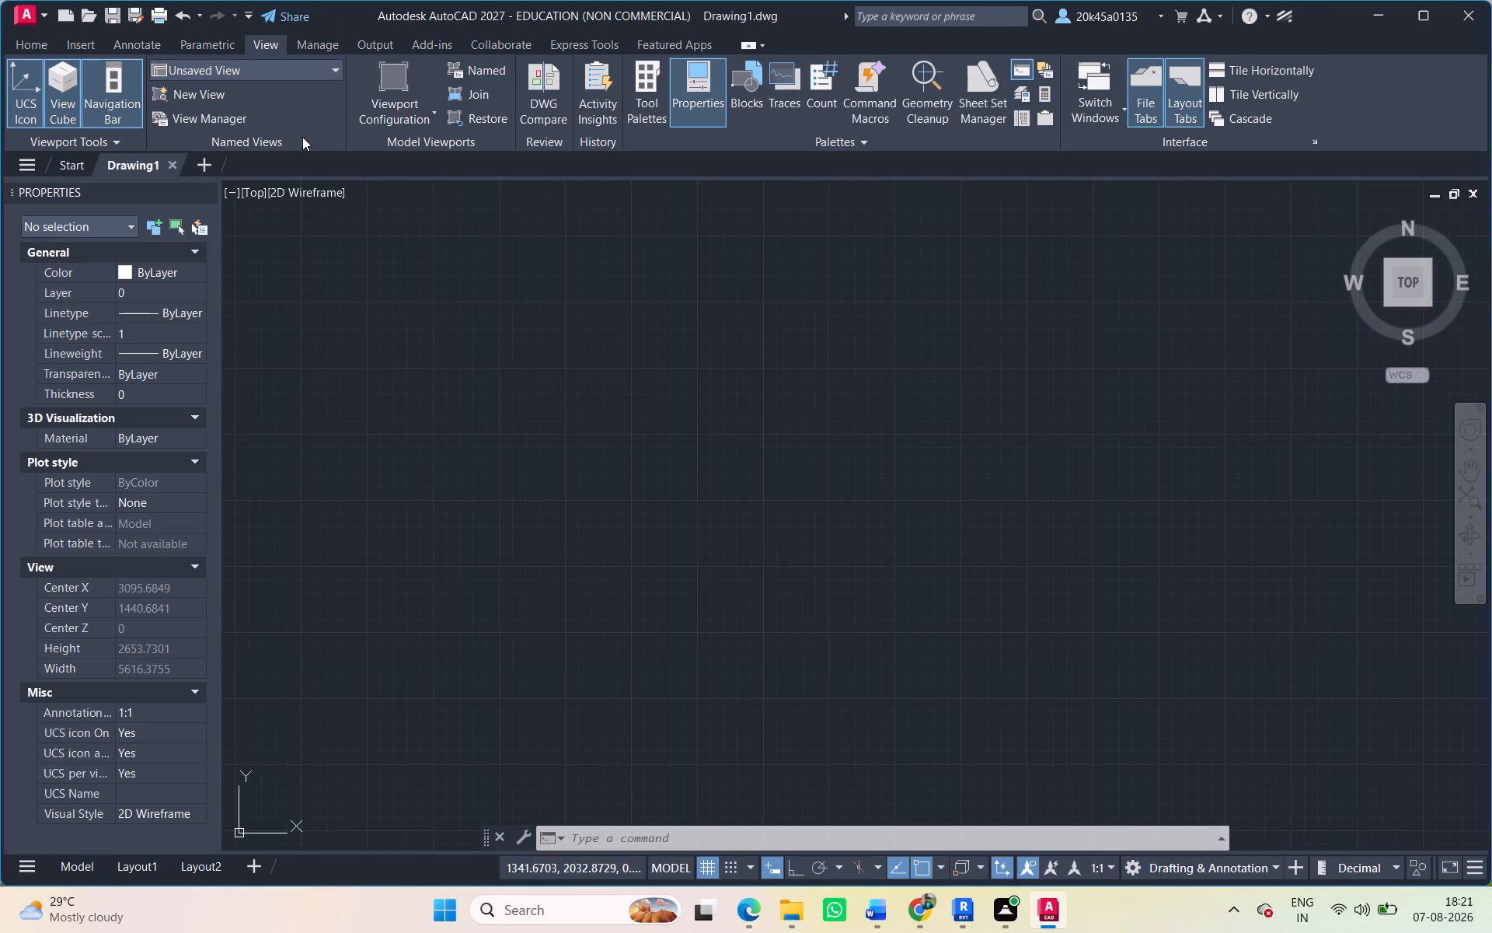
Start a PDF import and choose the file PROJECT_1 FARM HOUSE_Civil from the Downloads folder.
left_click(69, 47)
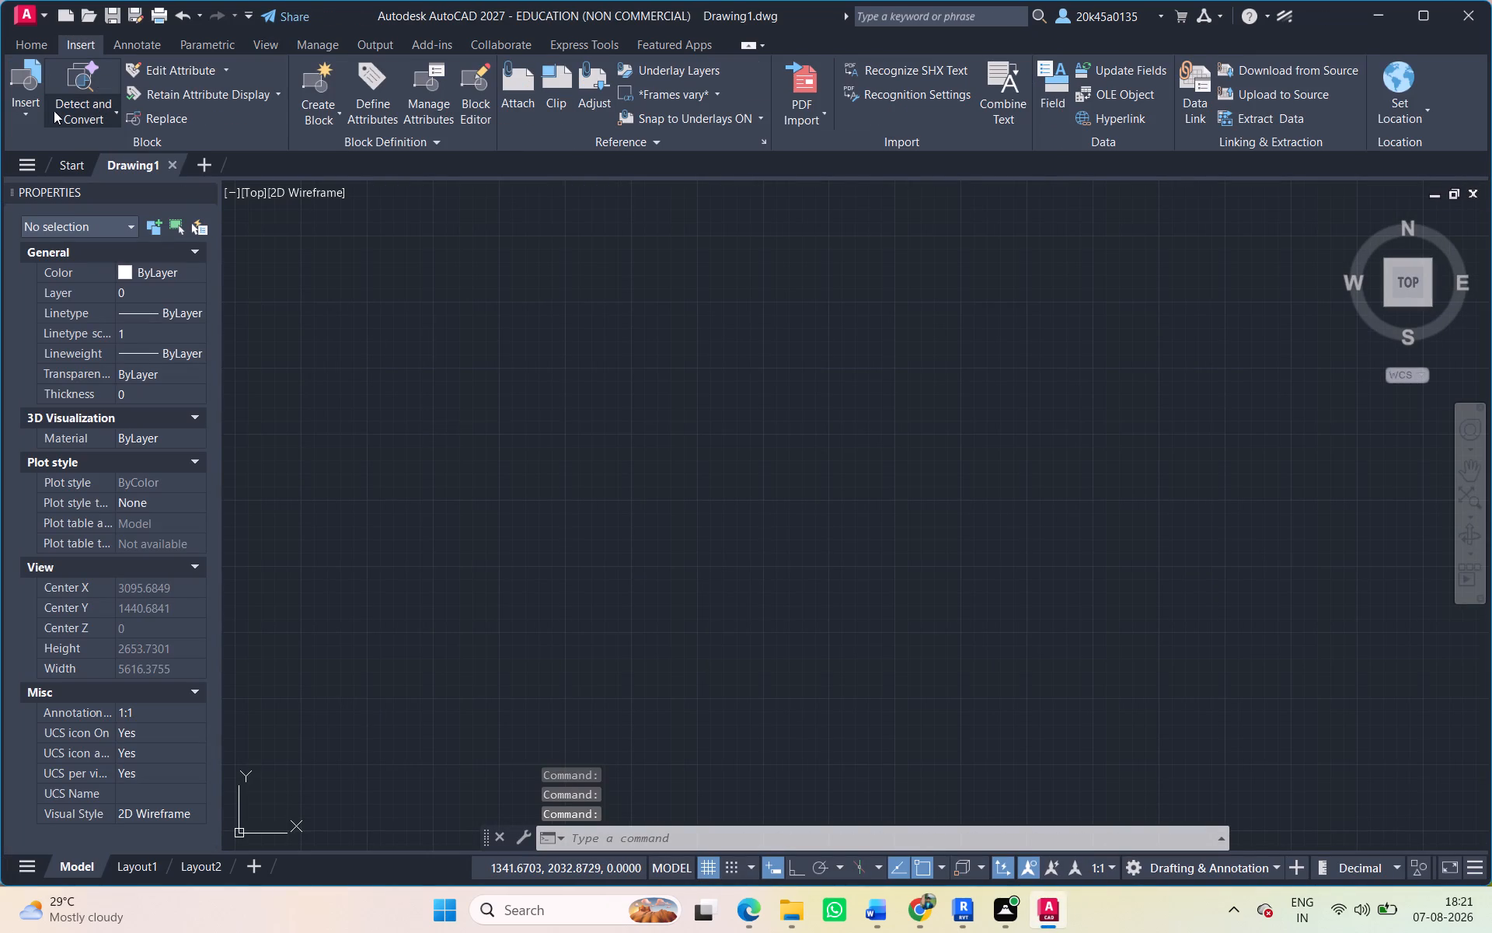
left_click(31, 110)
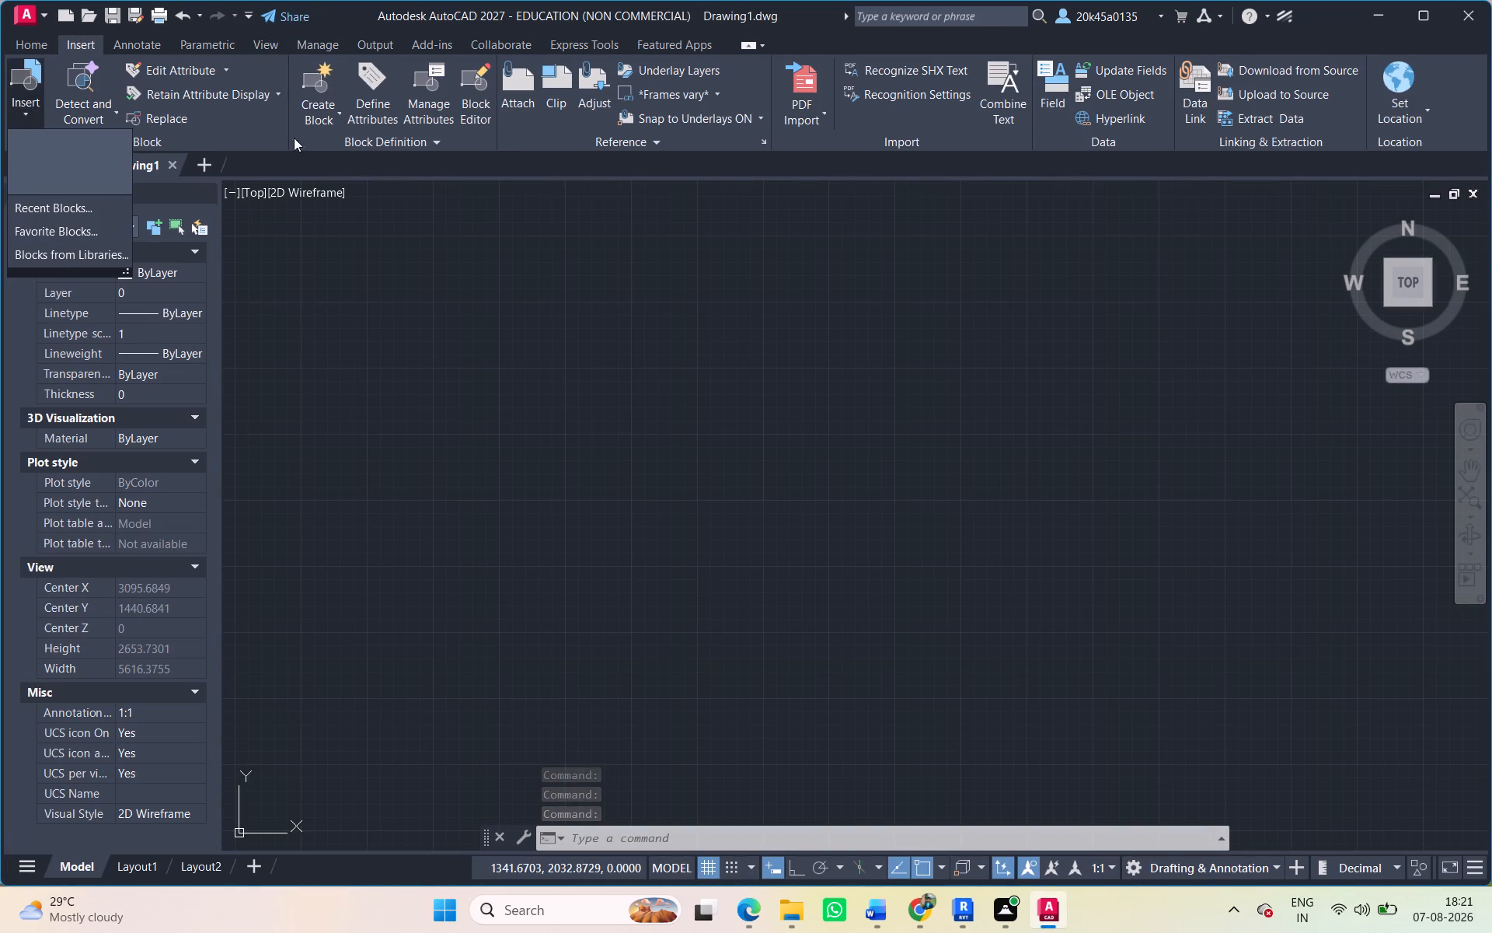
left_click(257, 135)
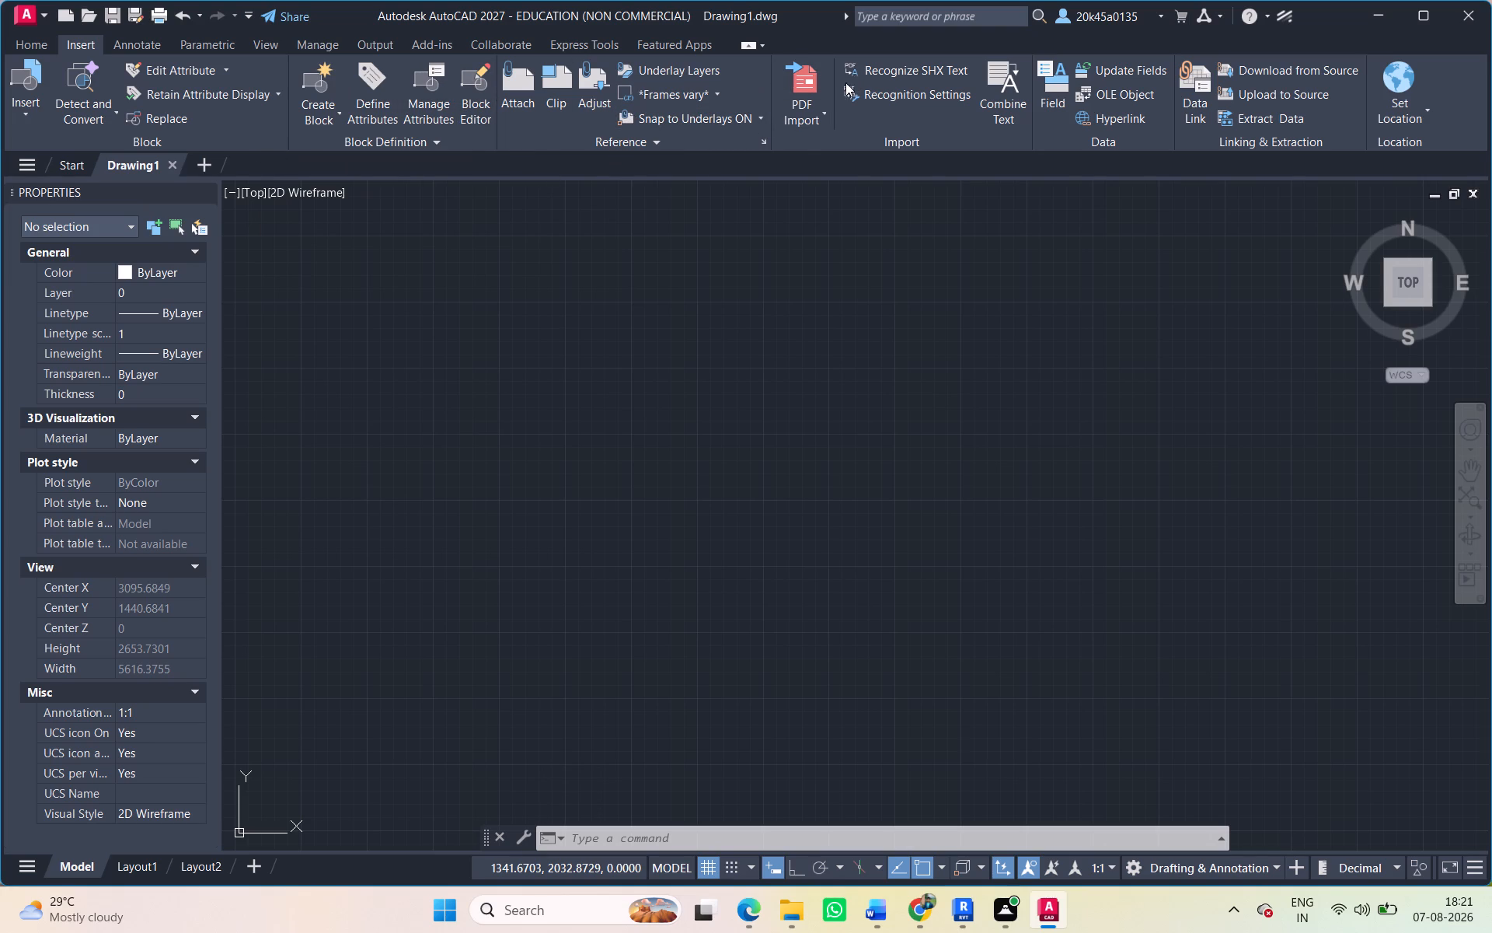
left_click(811, 115)
left_click(826, 154)
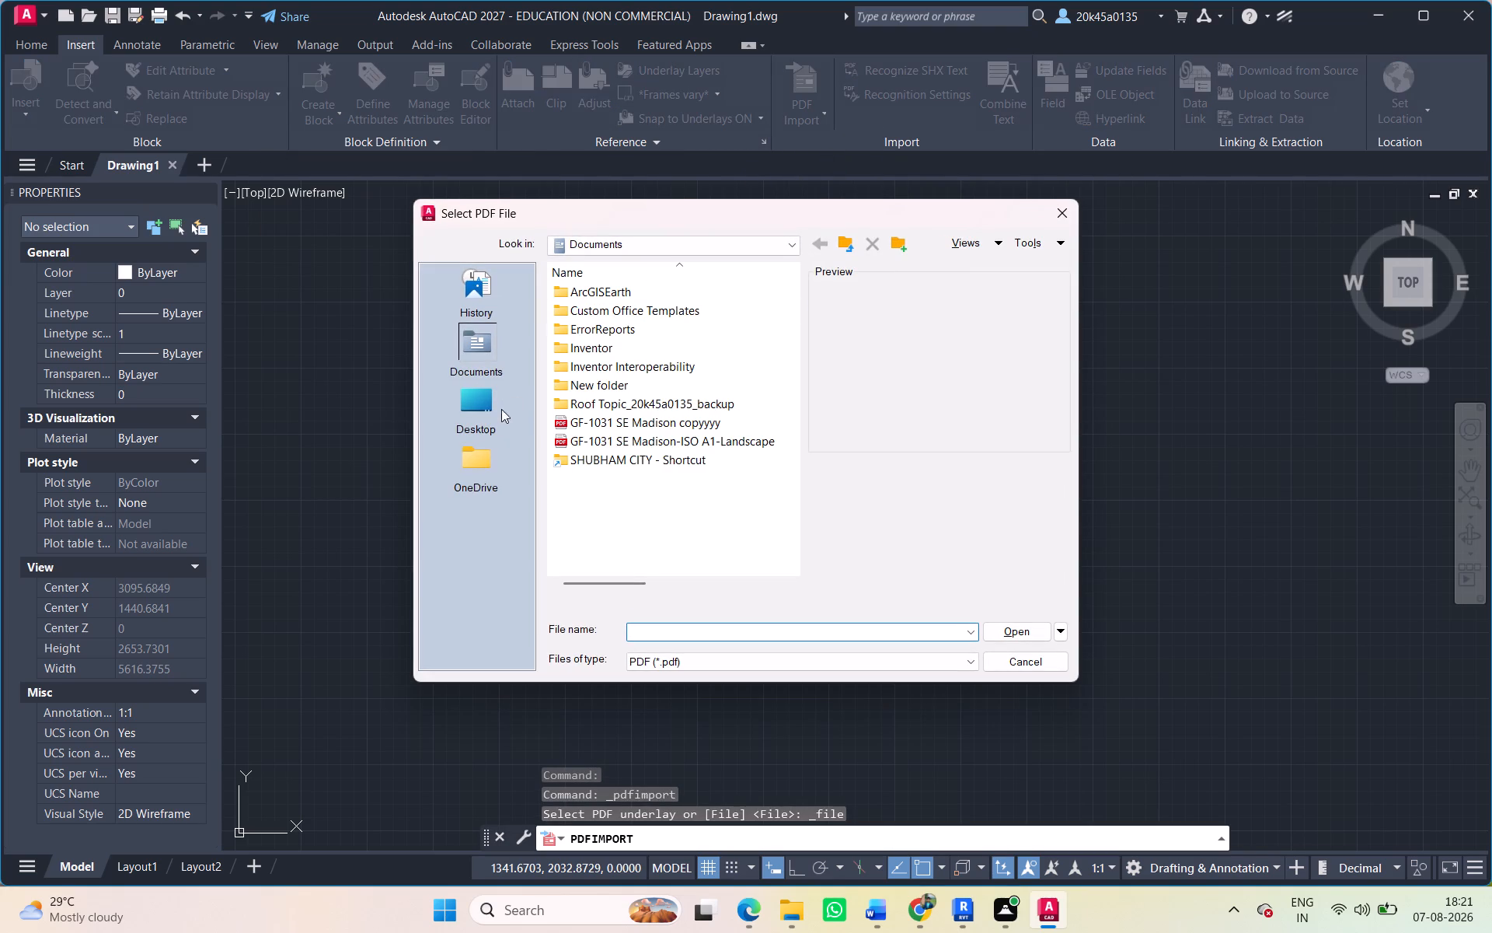
left_click(468, 404)
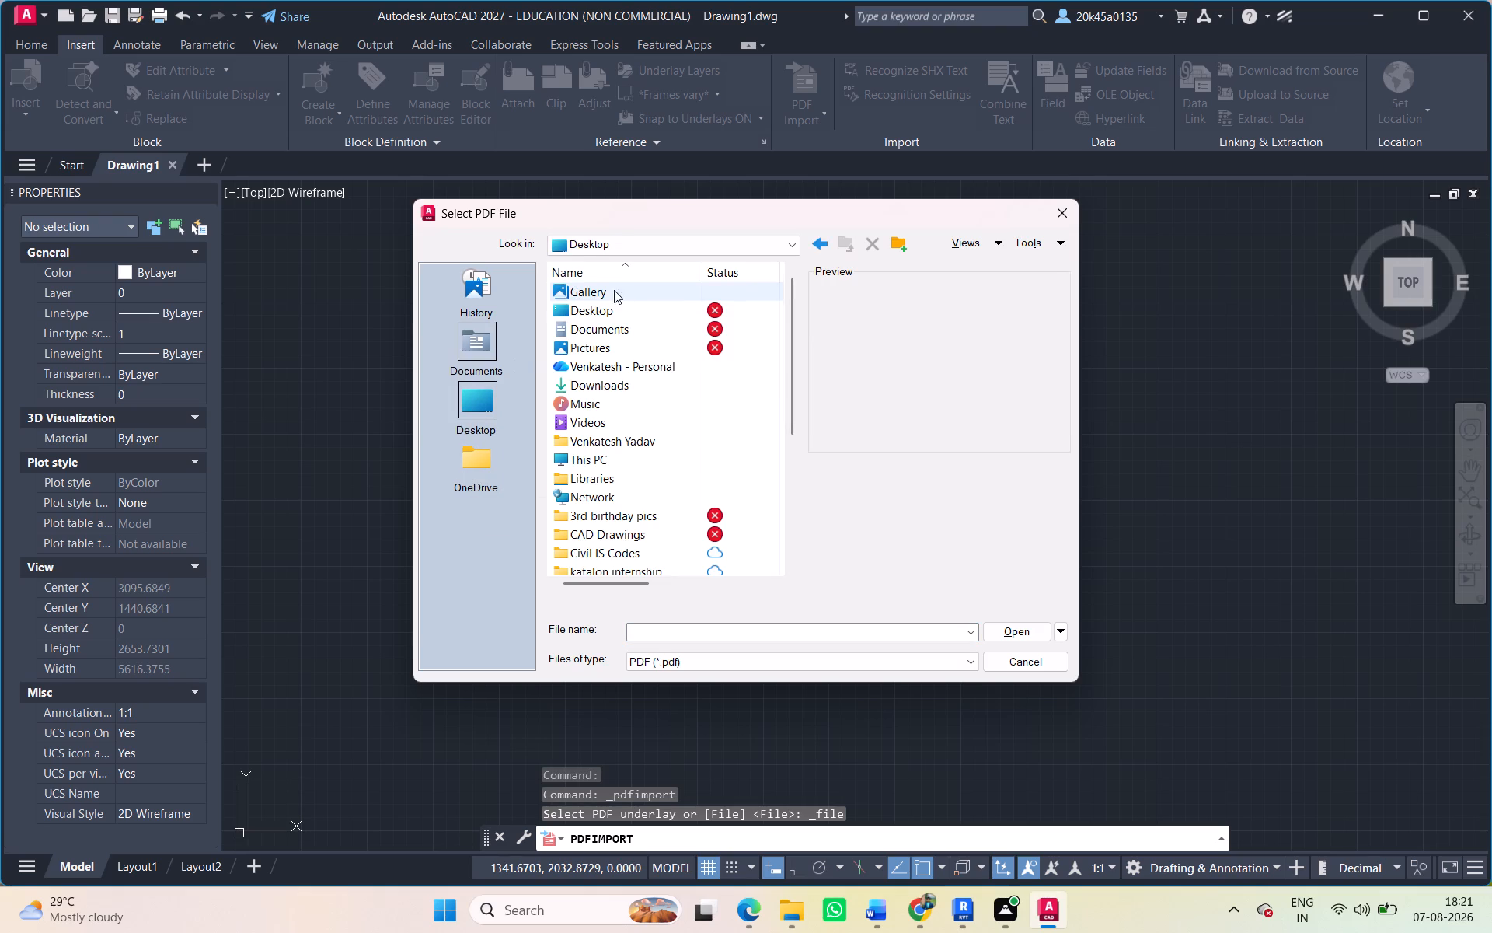
double_click(605, 389)
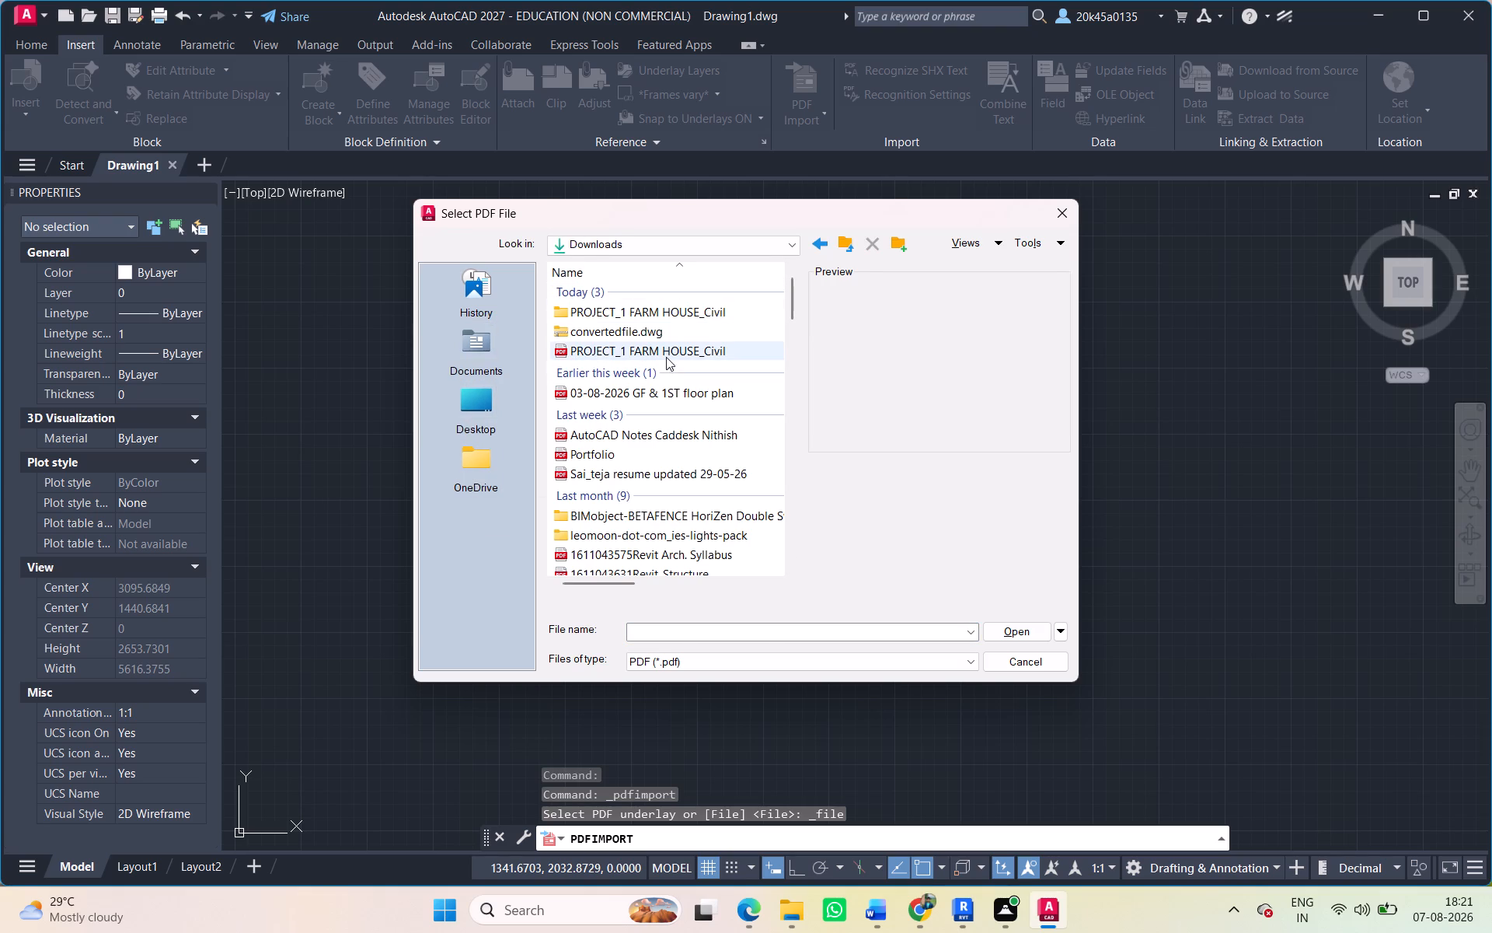
left_click(665, 355)
left_click(1013, 627)
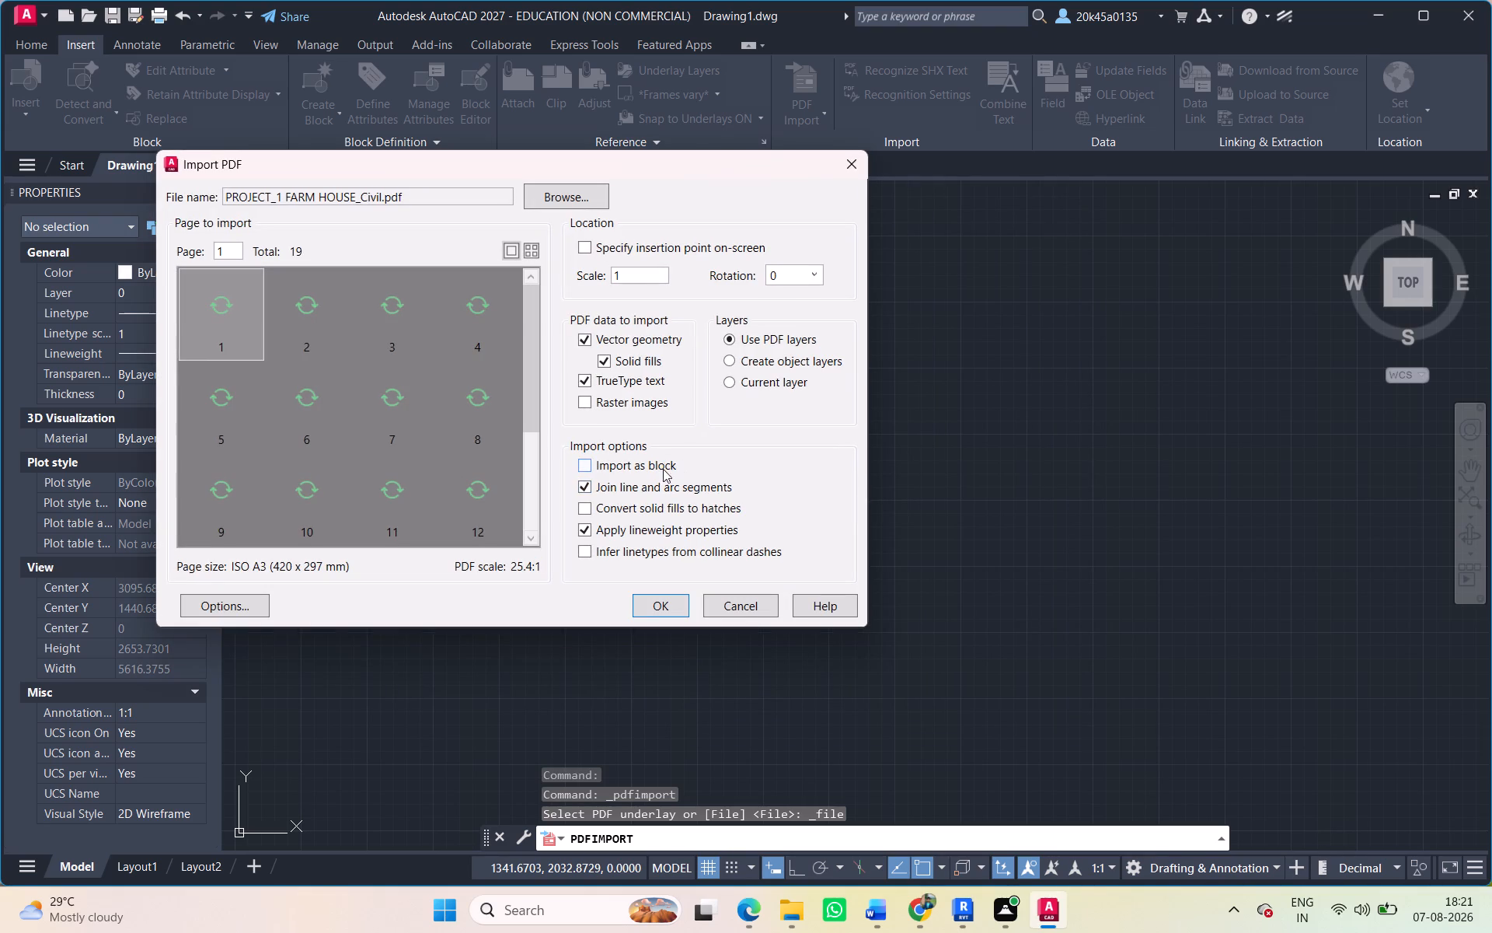
Import page 2 as a block, creating object layers, converting solid fills to hatches and inferring linetypes from collinear dashes.
left_click(290, 249)
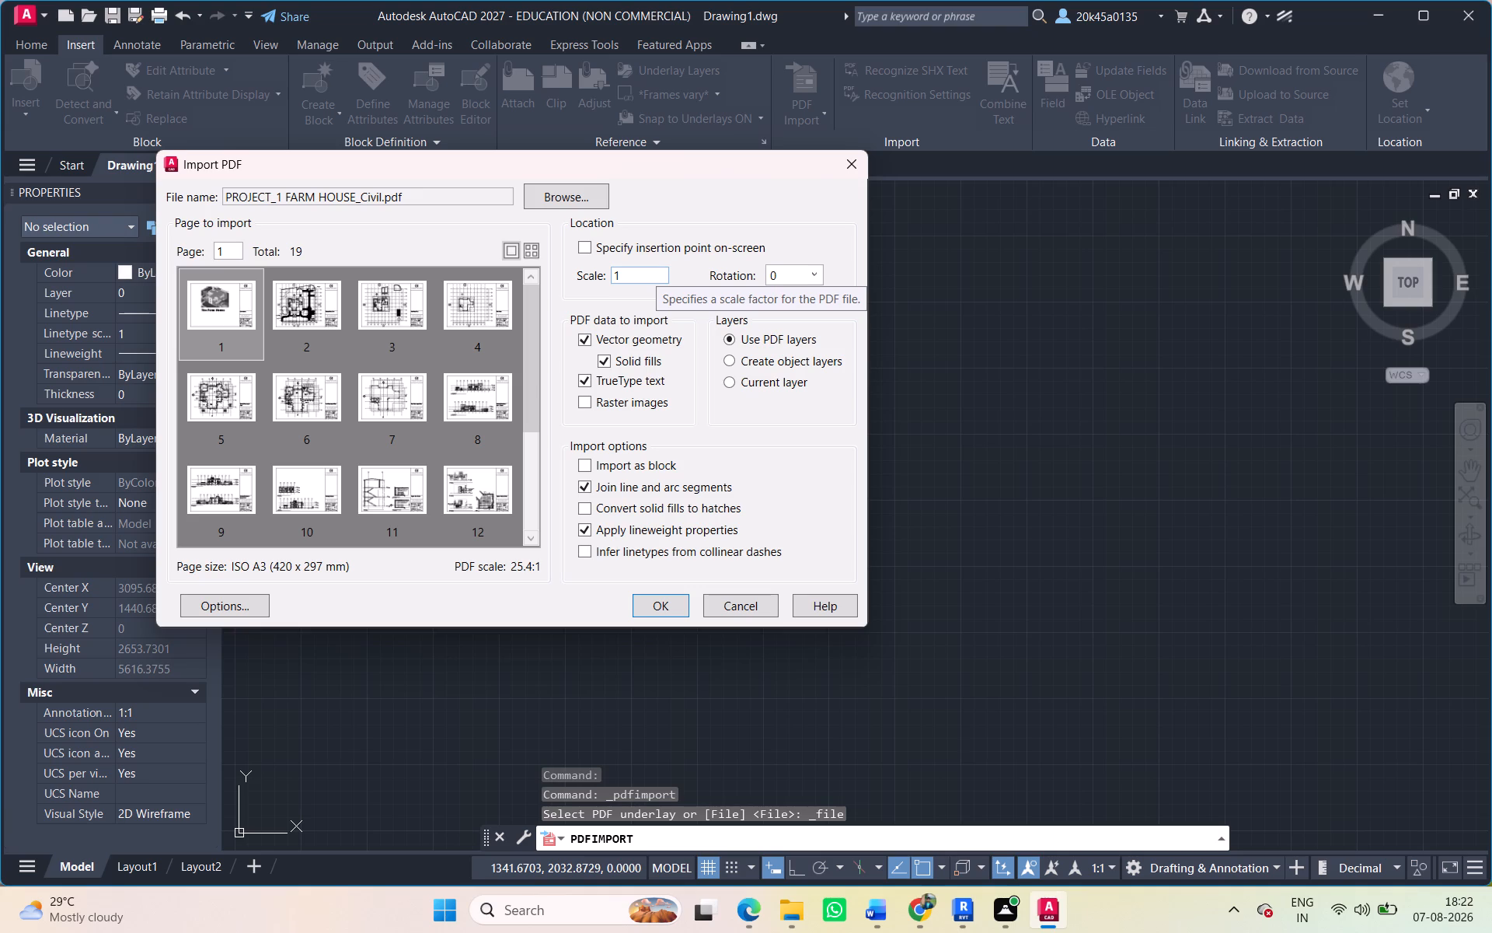
left_click(283, 303)
left_click(230, 307)
left_click(298, 316)
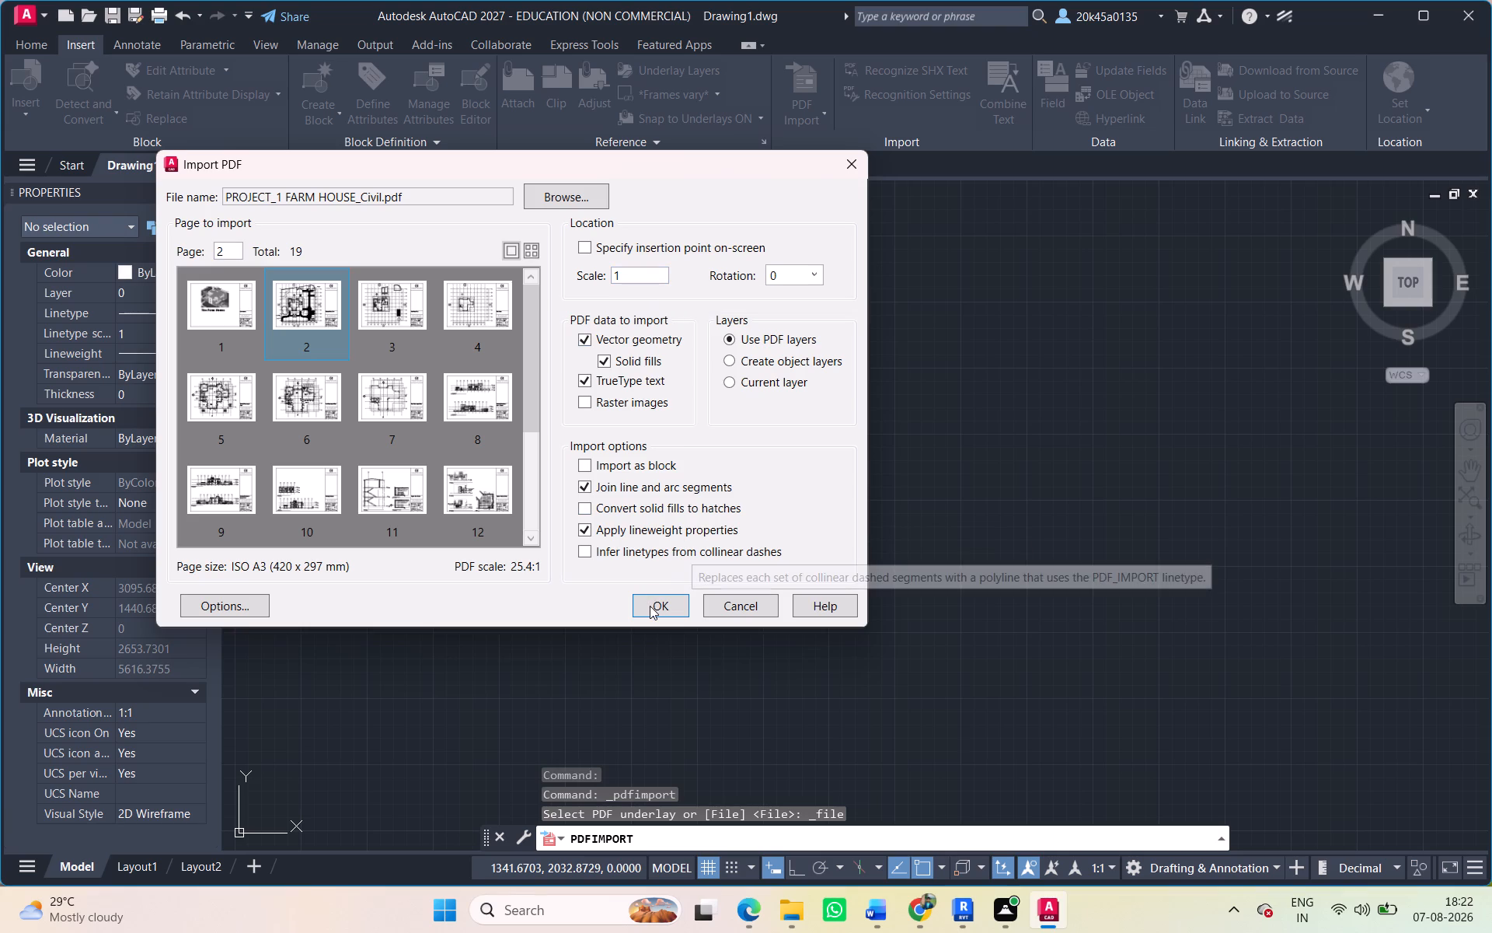
left_click(590, 470)
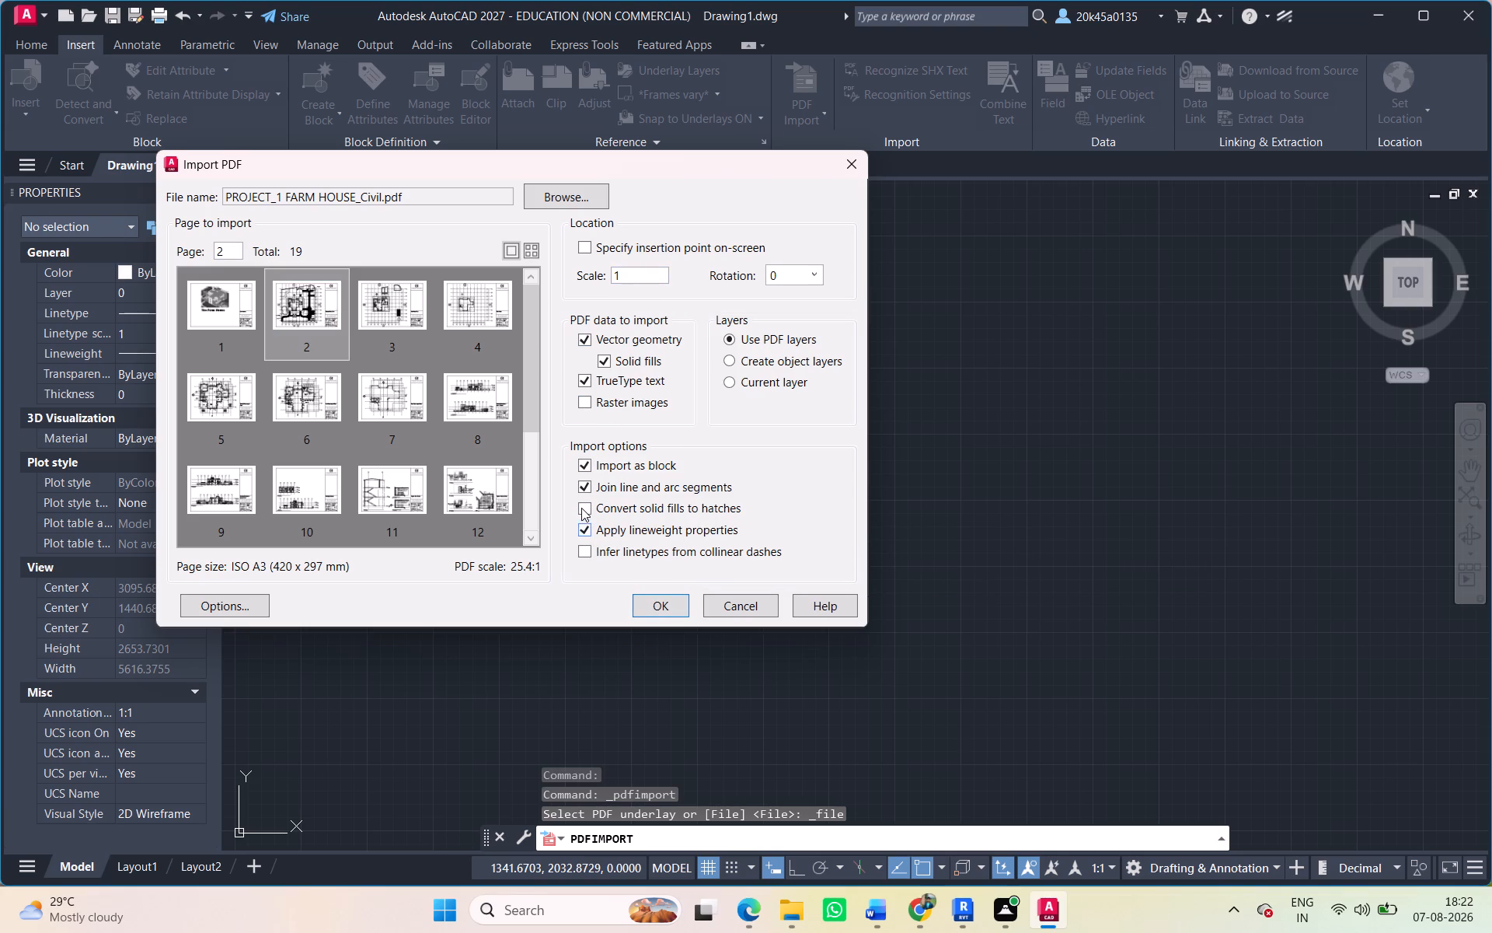
left_click(581, 508)
left_click(583, 552)
left_click(587, 407)
left_click(589, 405)
left_click(730, 364)
left_click(234, 611)
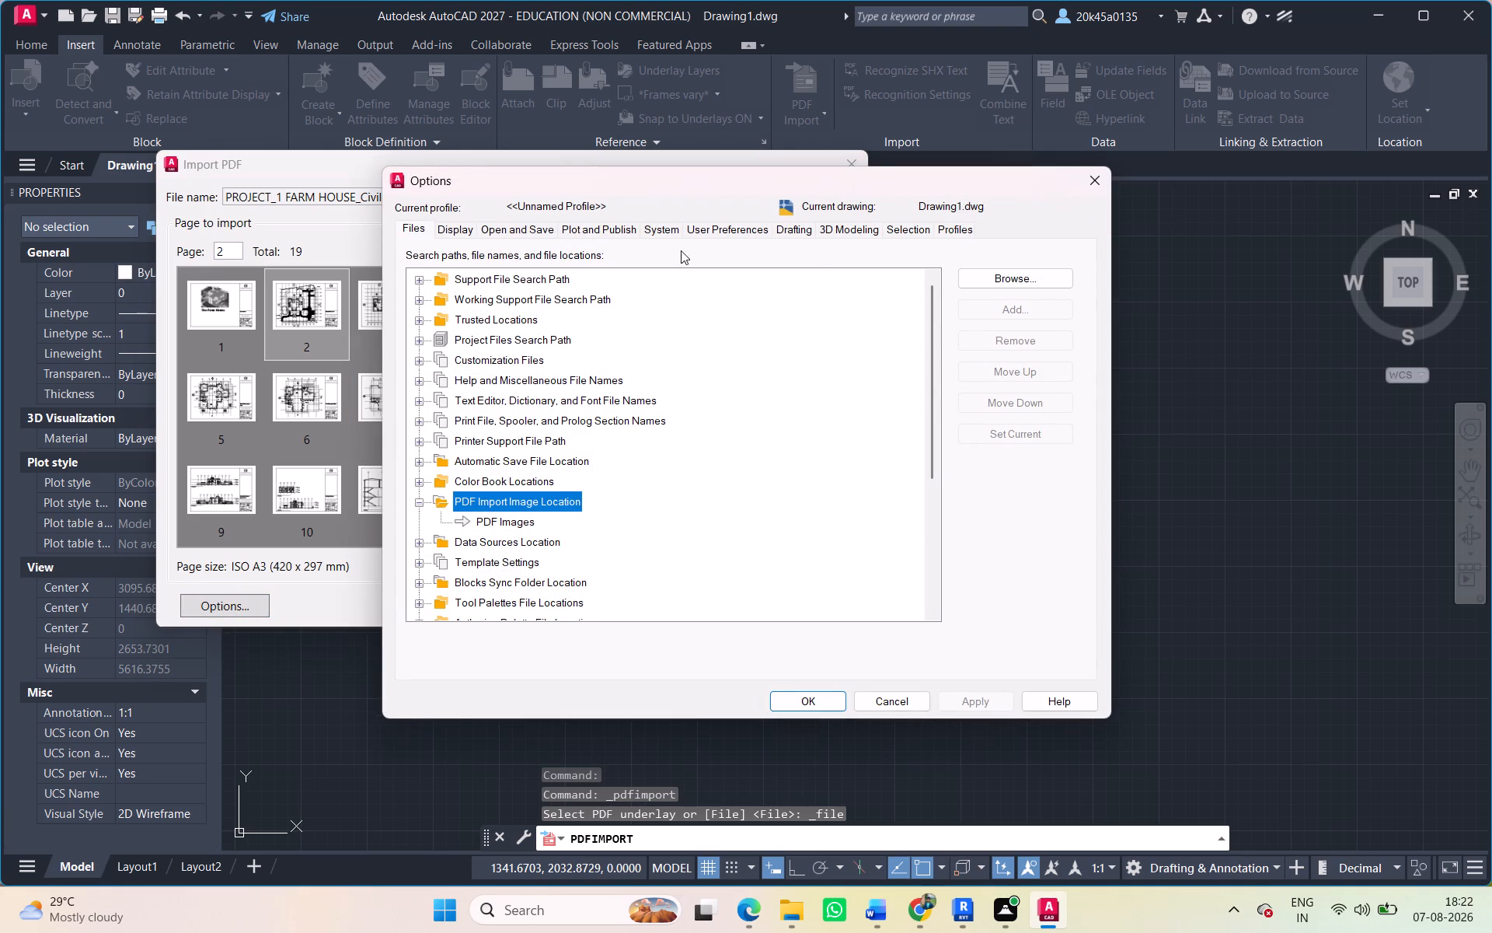
left_click(1090, 172)
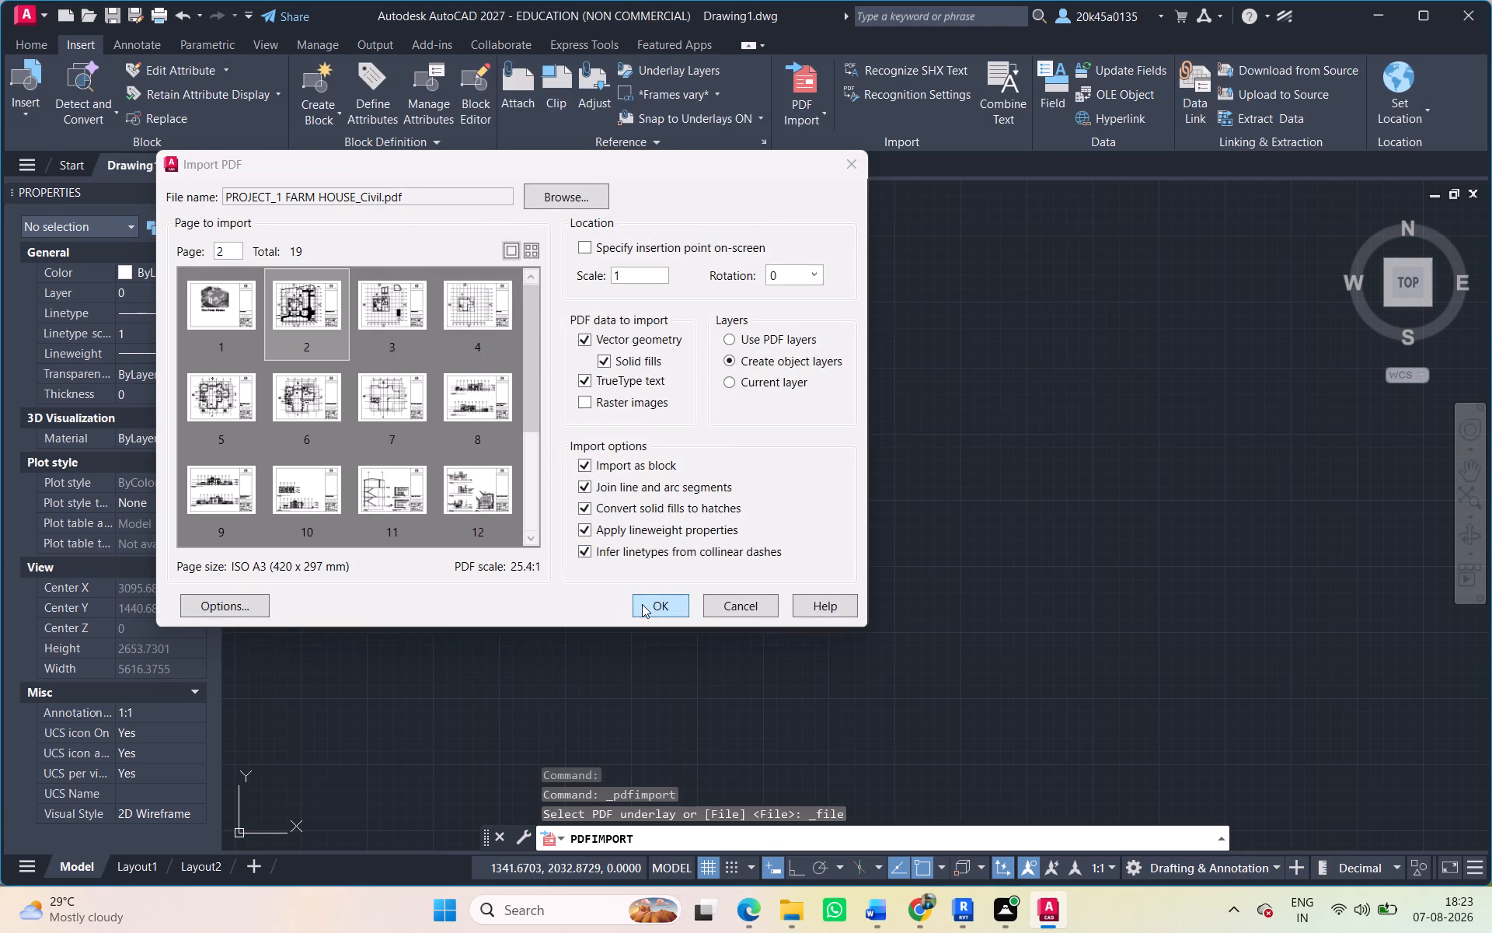
left_click(650, 603)
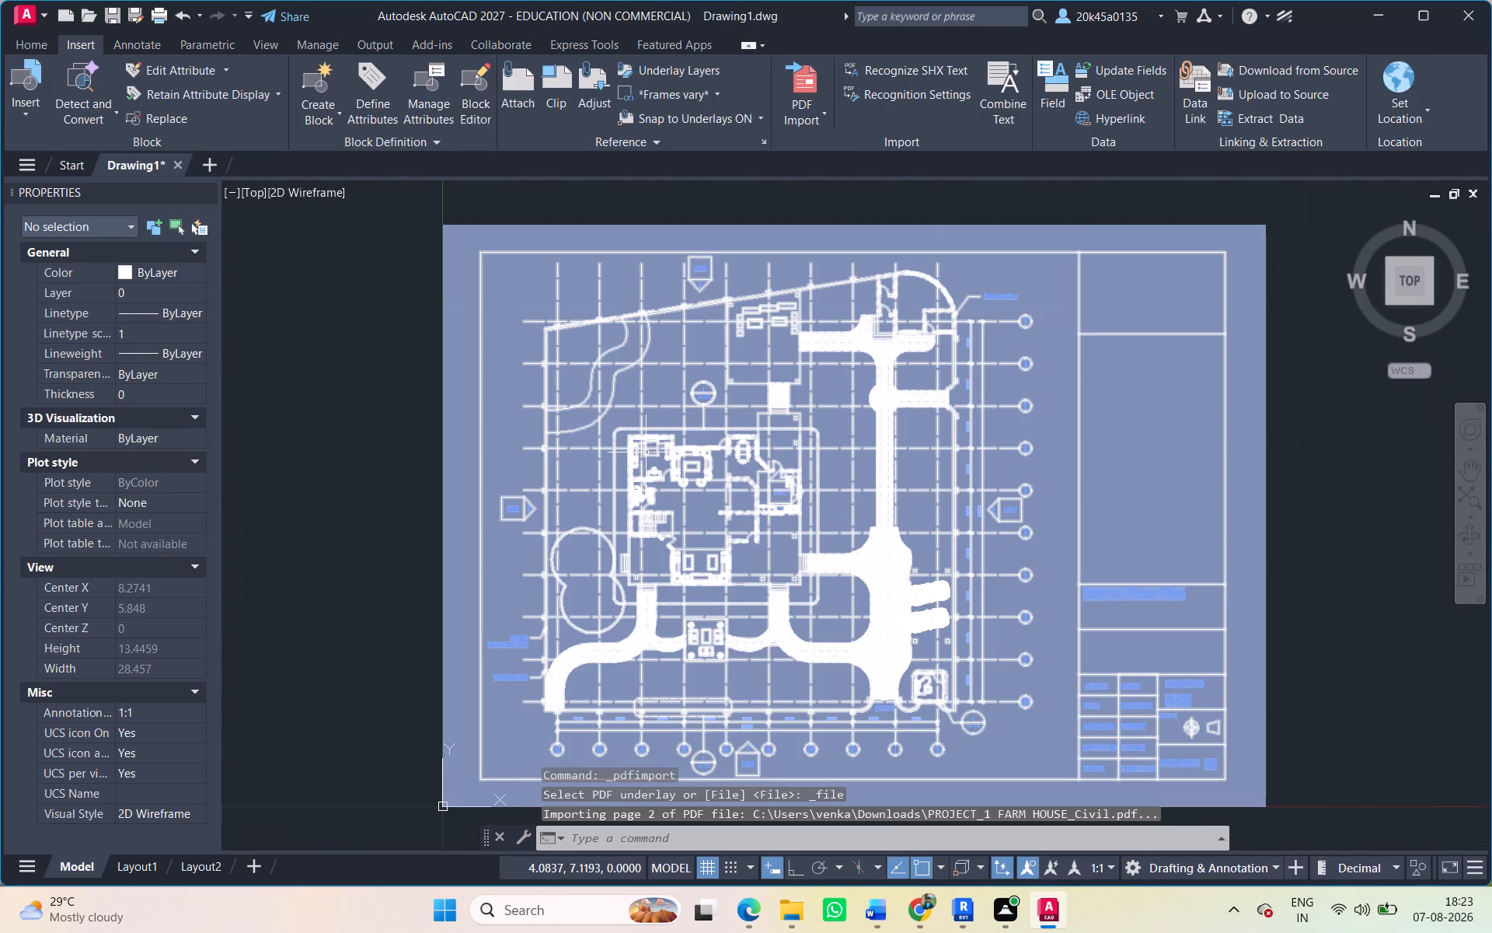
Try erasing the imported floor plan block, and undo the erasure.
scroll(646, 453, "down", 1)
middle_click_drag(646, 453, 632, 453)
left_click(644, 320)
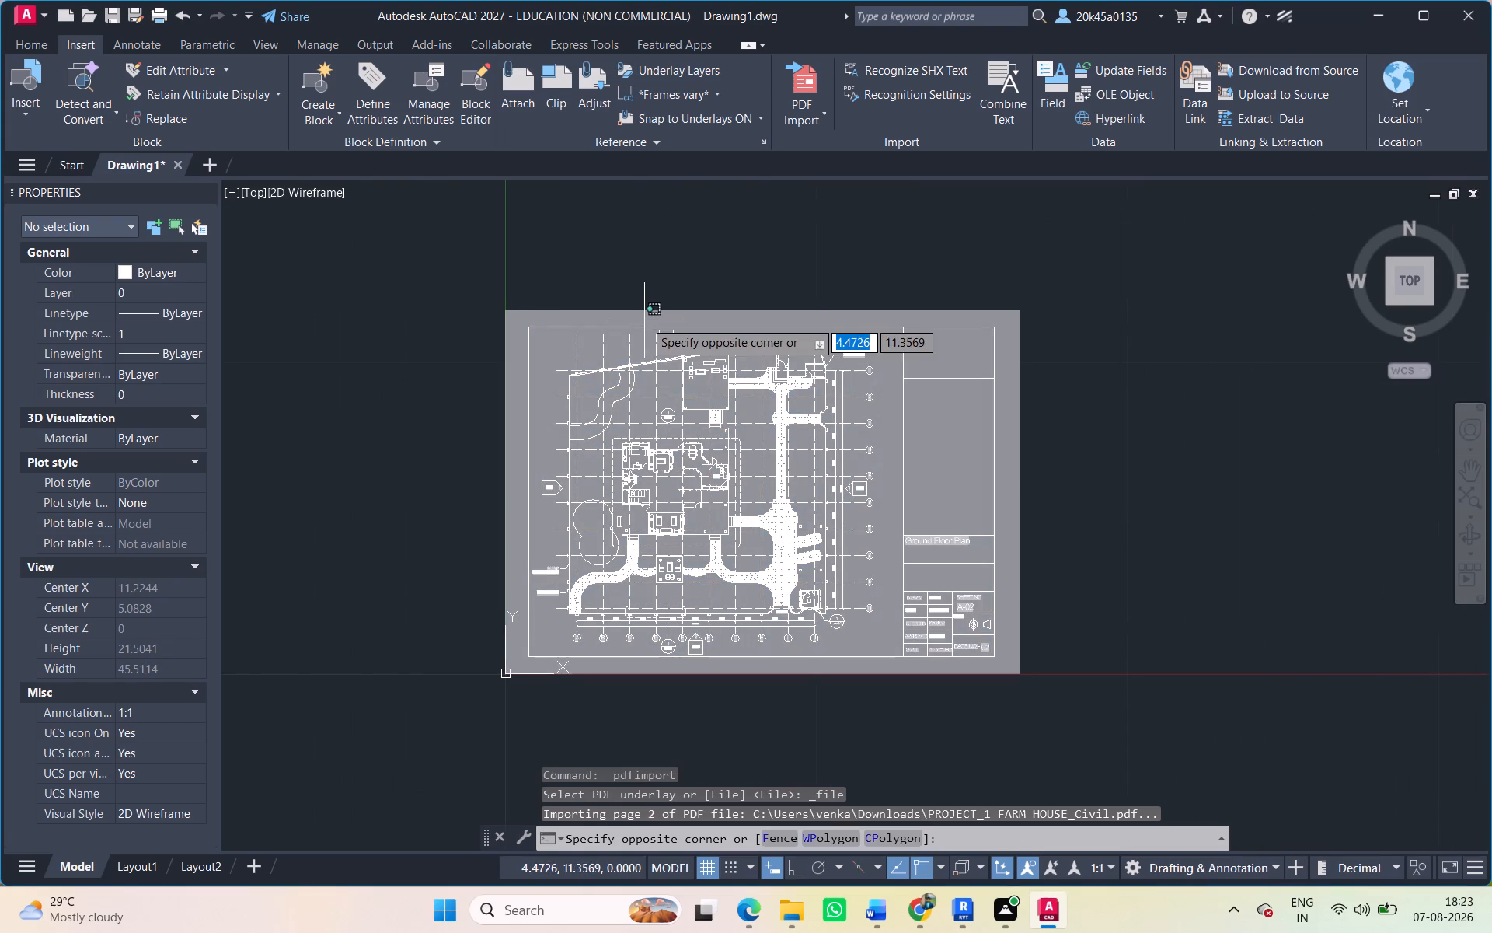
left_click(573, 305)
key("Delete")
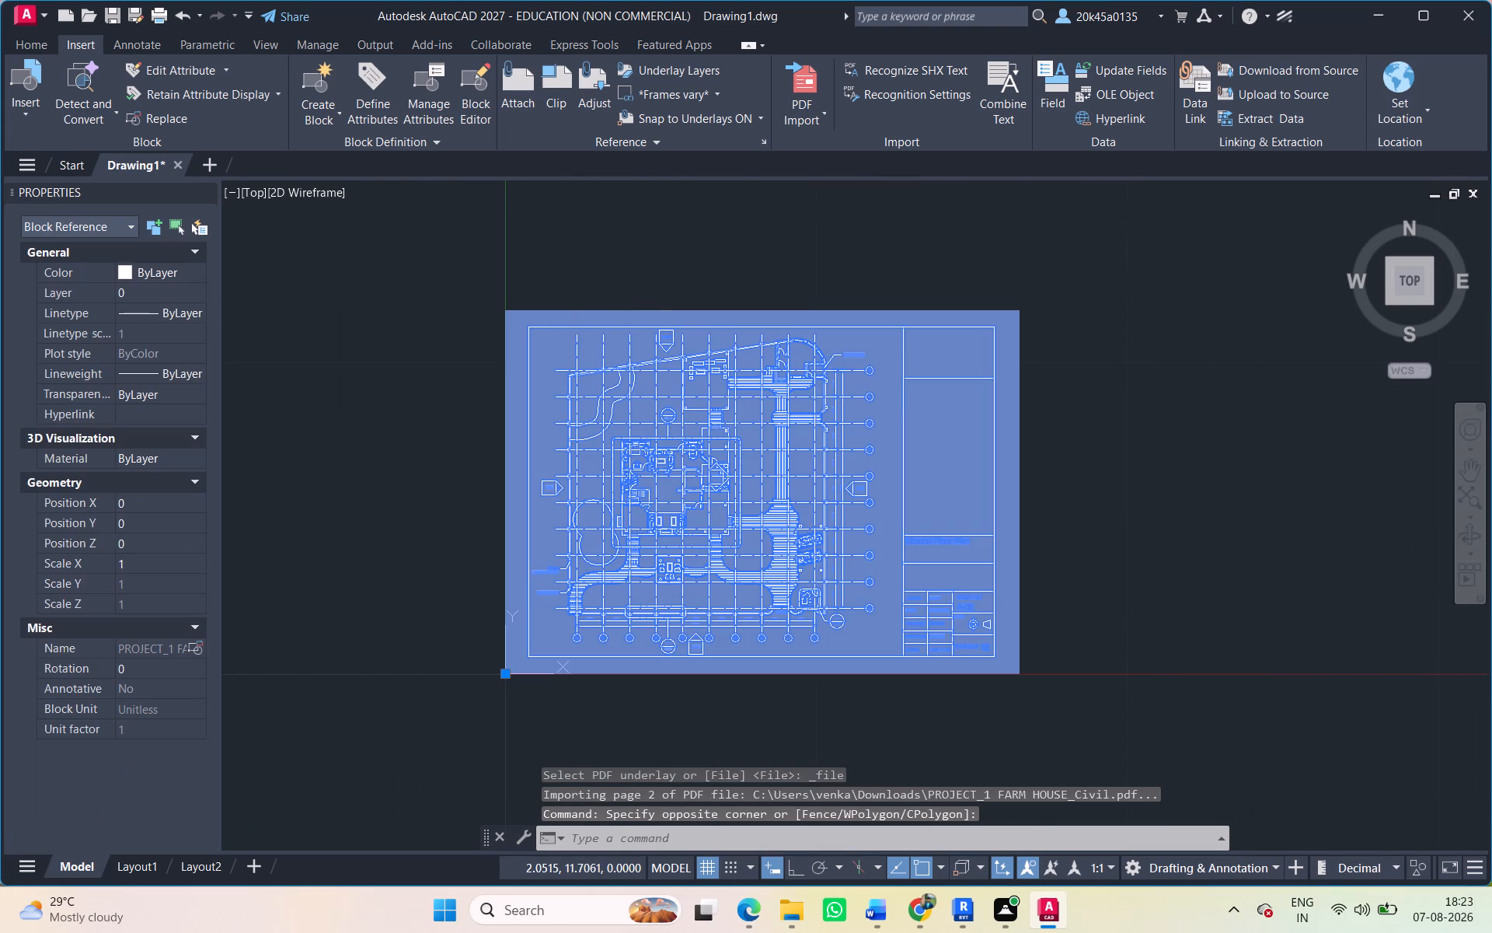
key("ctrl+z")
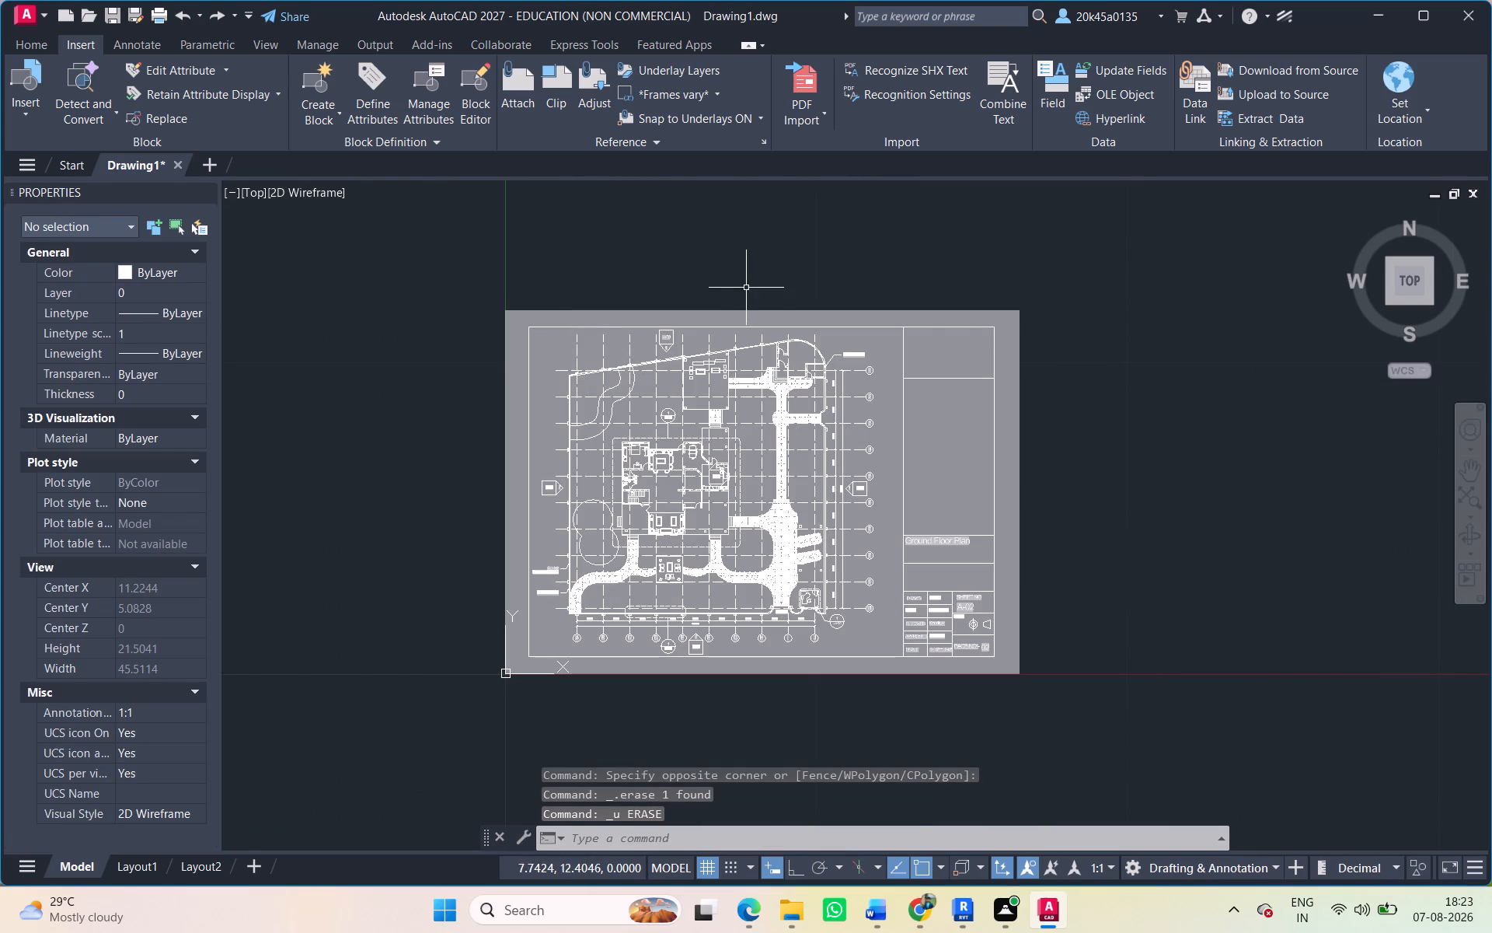
Explode the imported ground floor plan block into separate objects.
left_click(746, 285)
left_click(676, 278)
key("x")
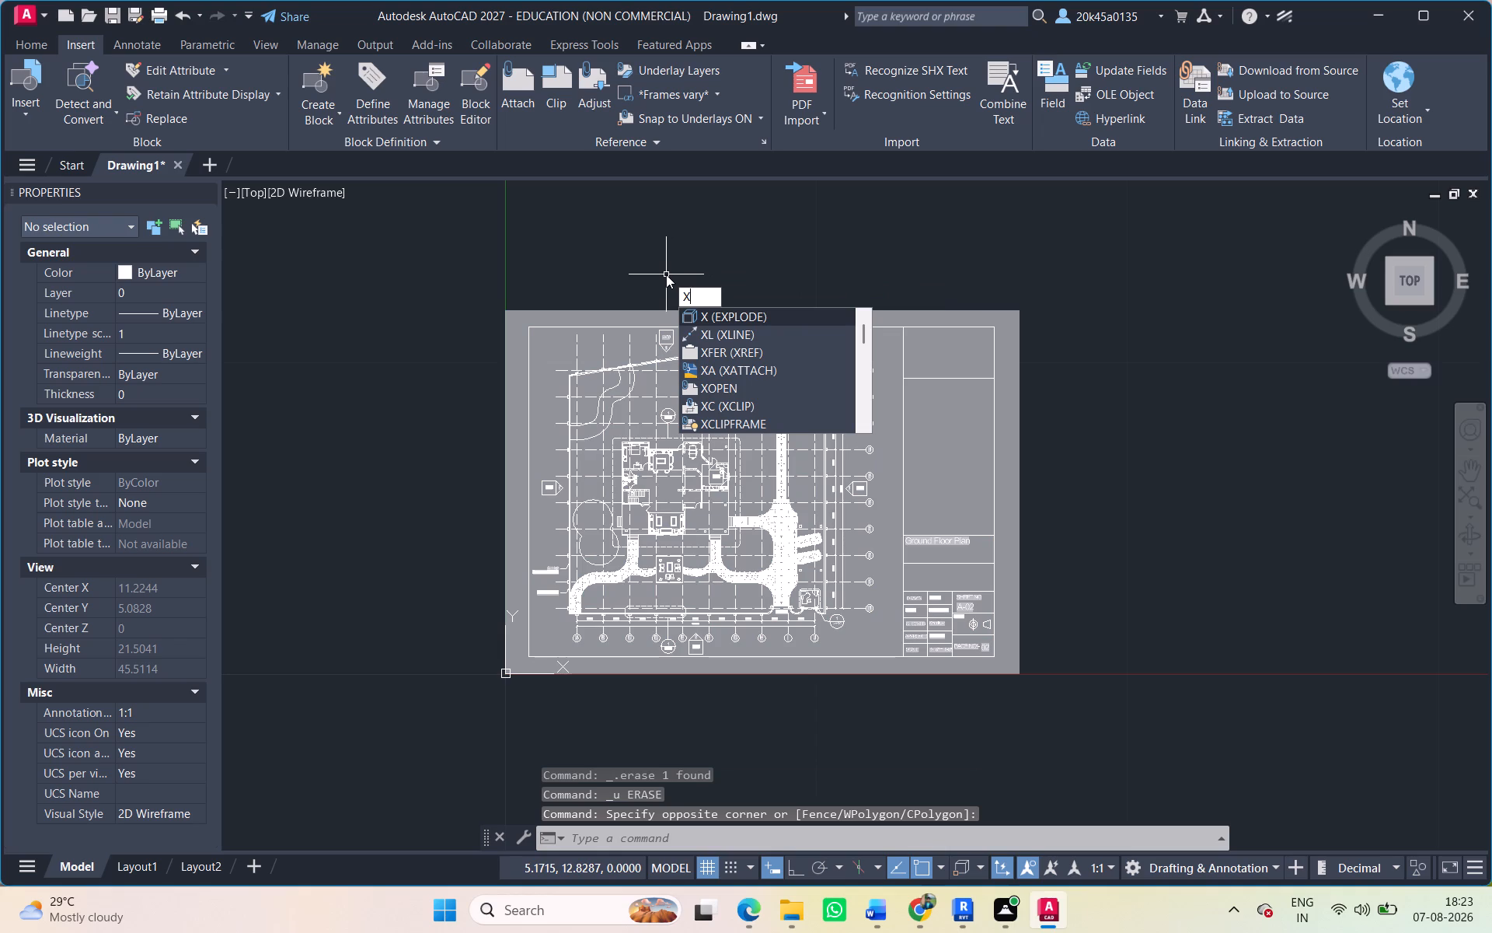
key("Return")
left_click(458, 285)
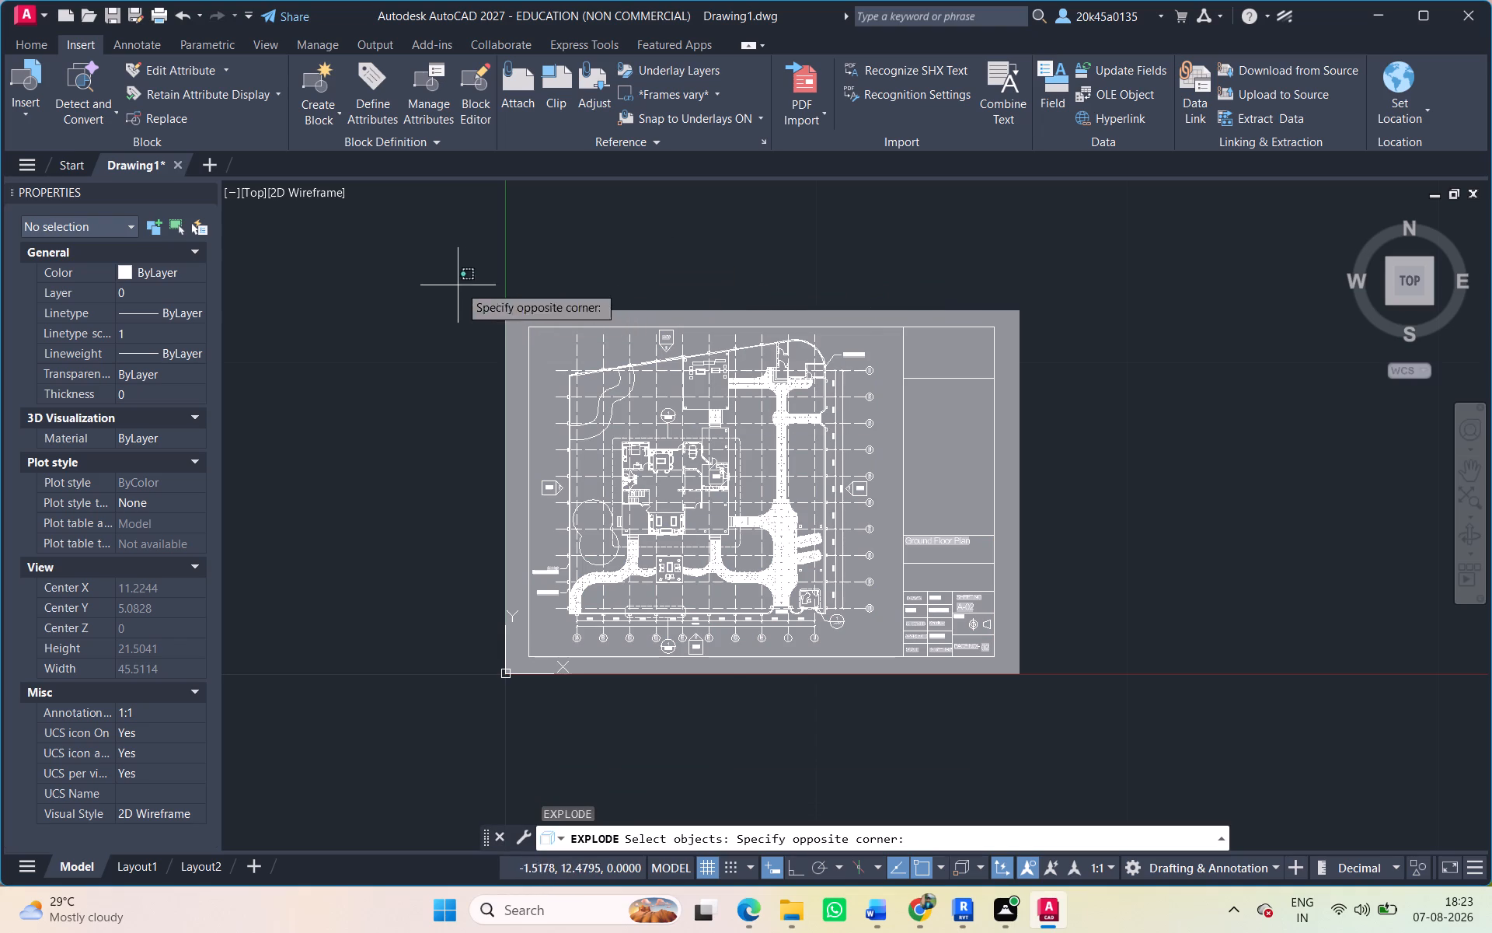
left_click(1068, 698)
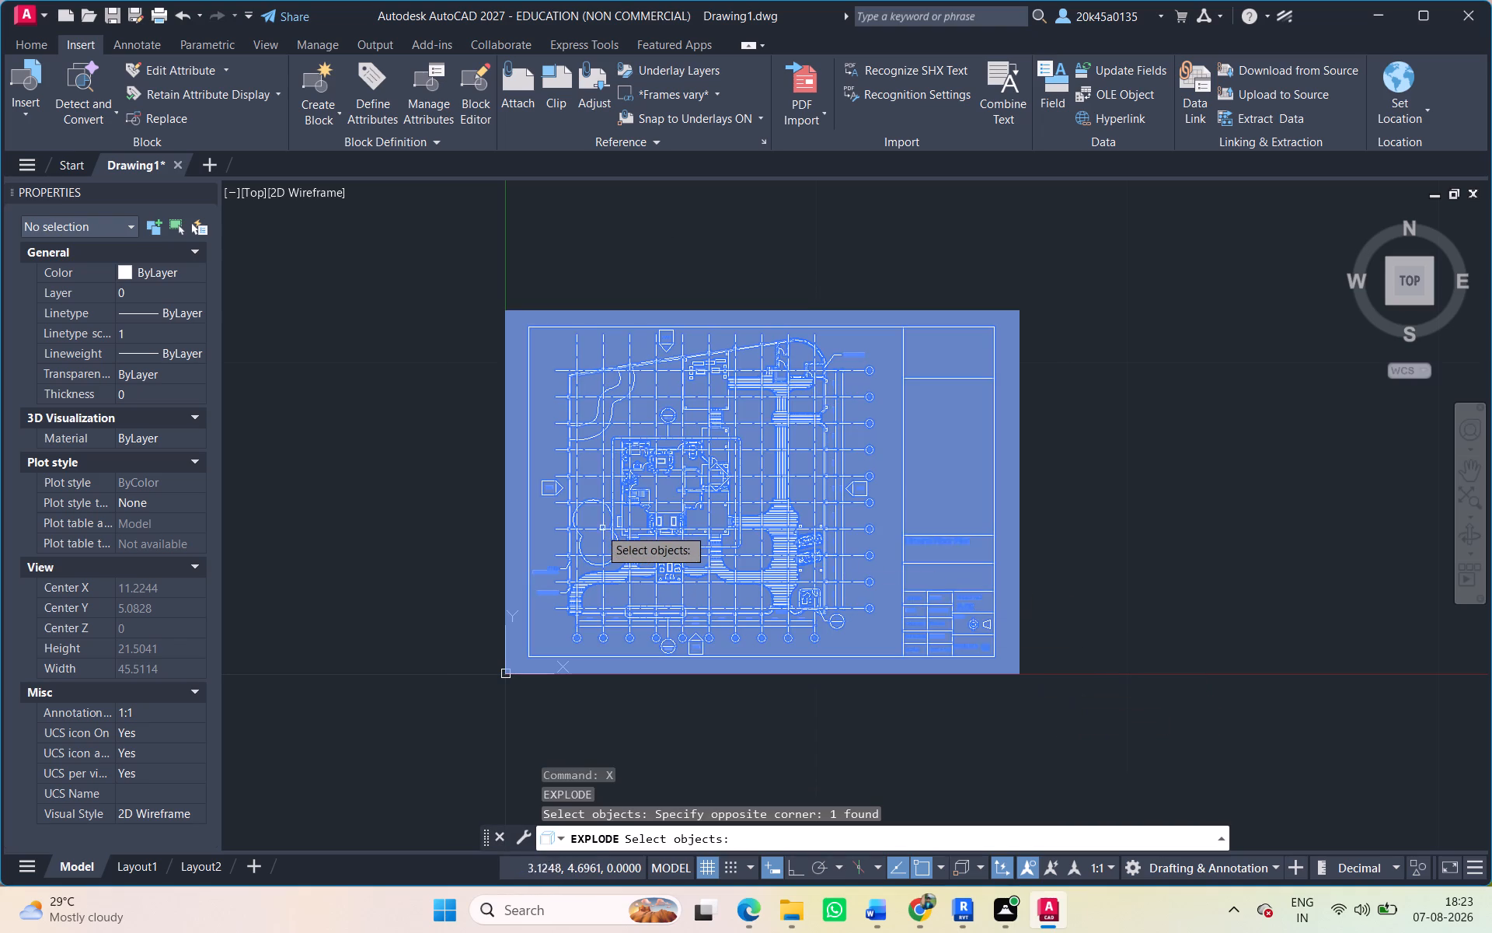
key("Return")
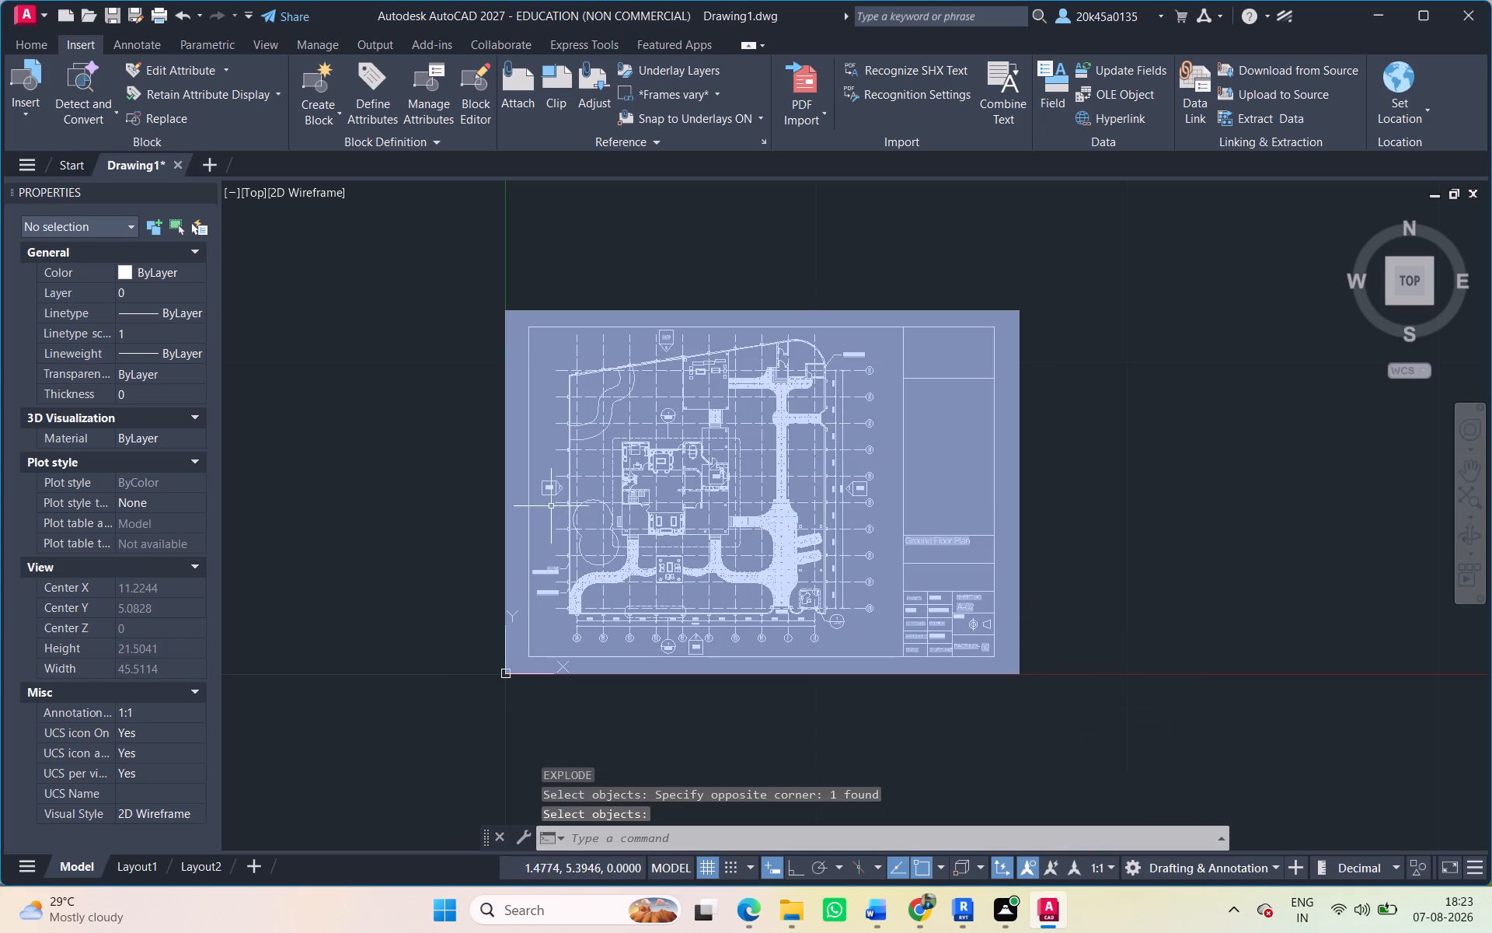
Delete the solid background hatch that covers the whole ground floor plan sheet.
scroll(557, 477, "up", 2)
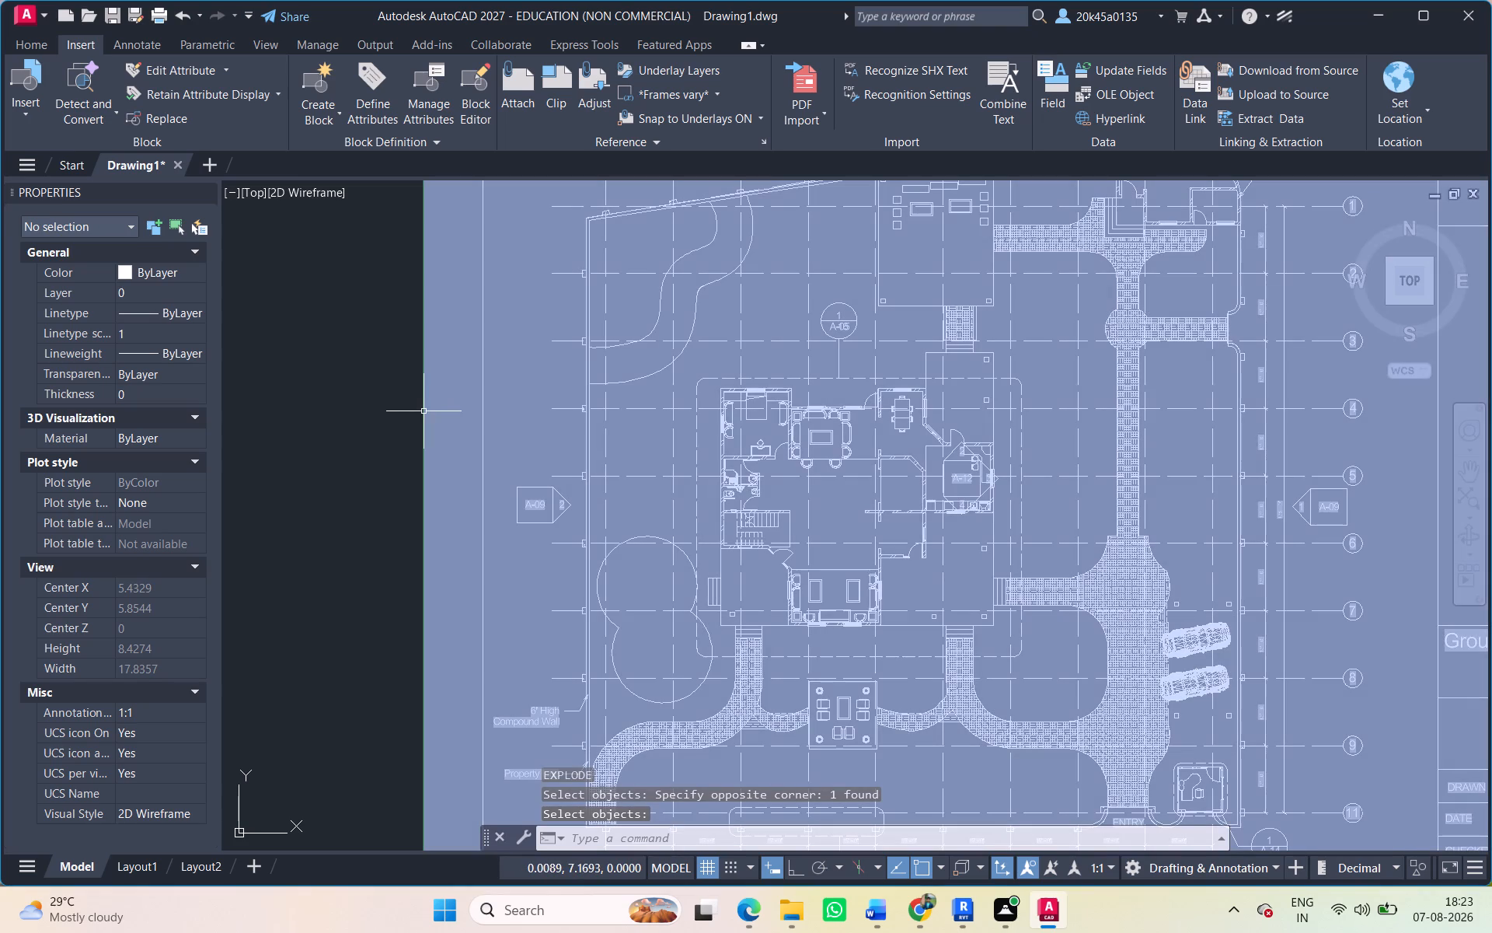
left_click(430, 413)
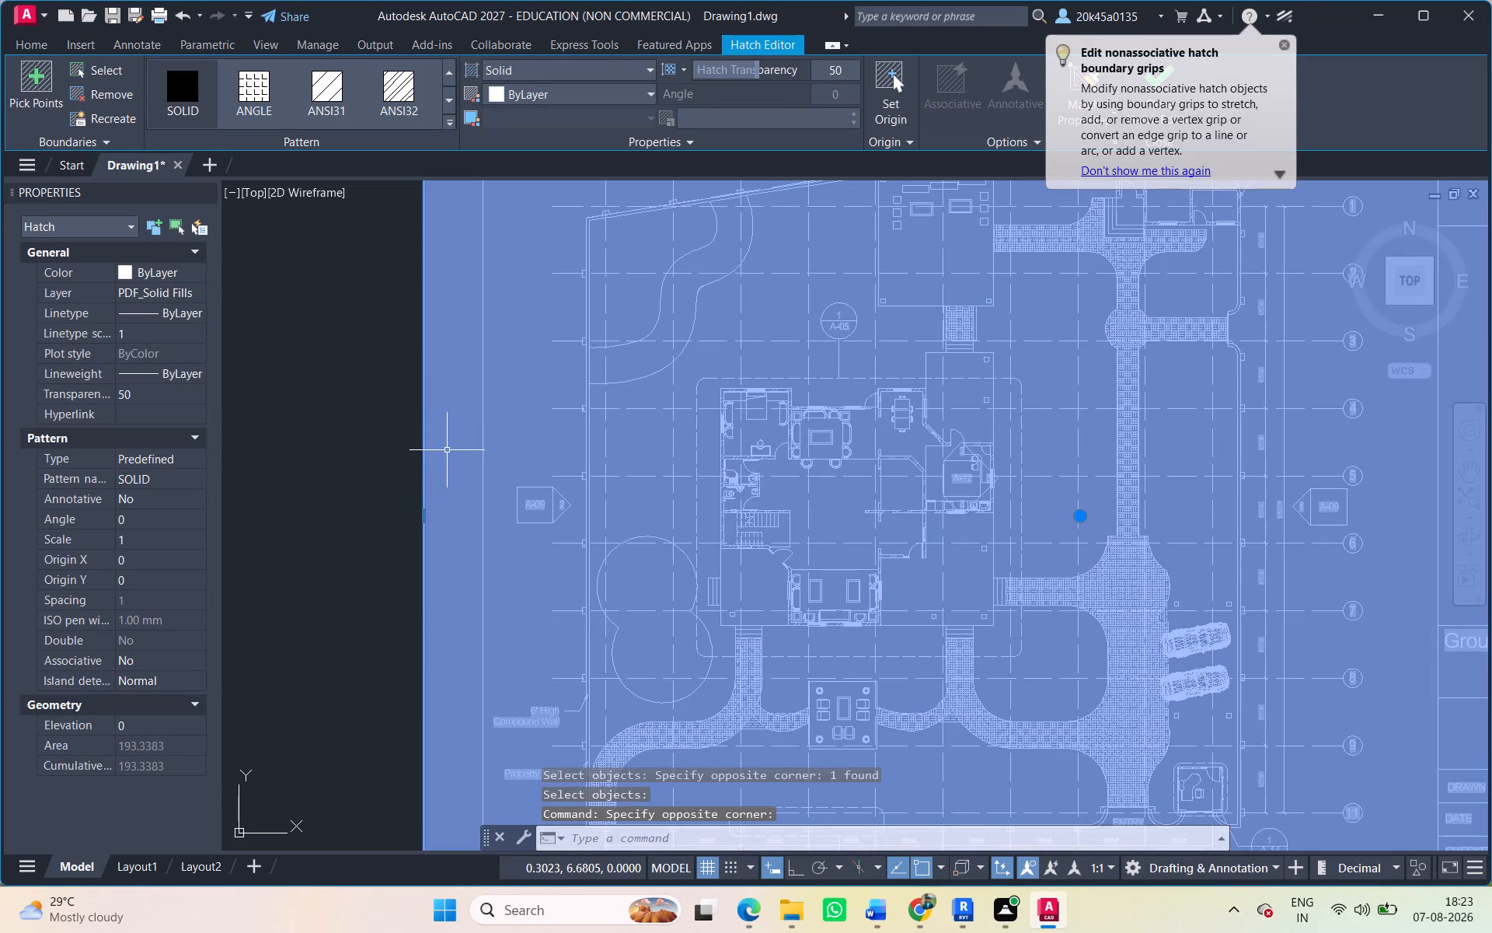
scroll(447, 450, "down", 4)
key("Escape")
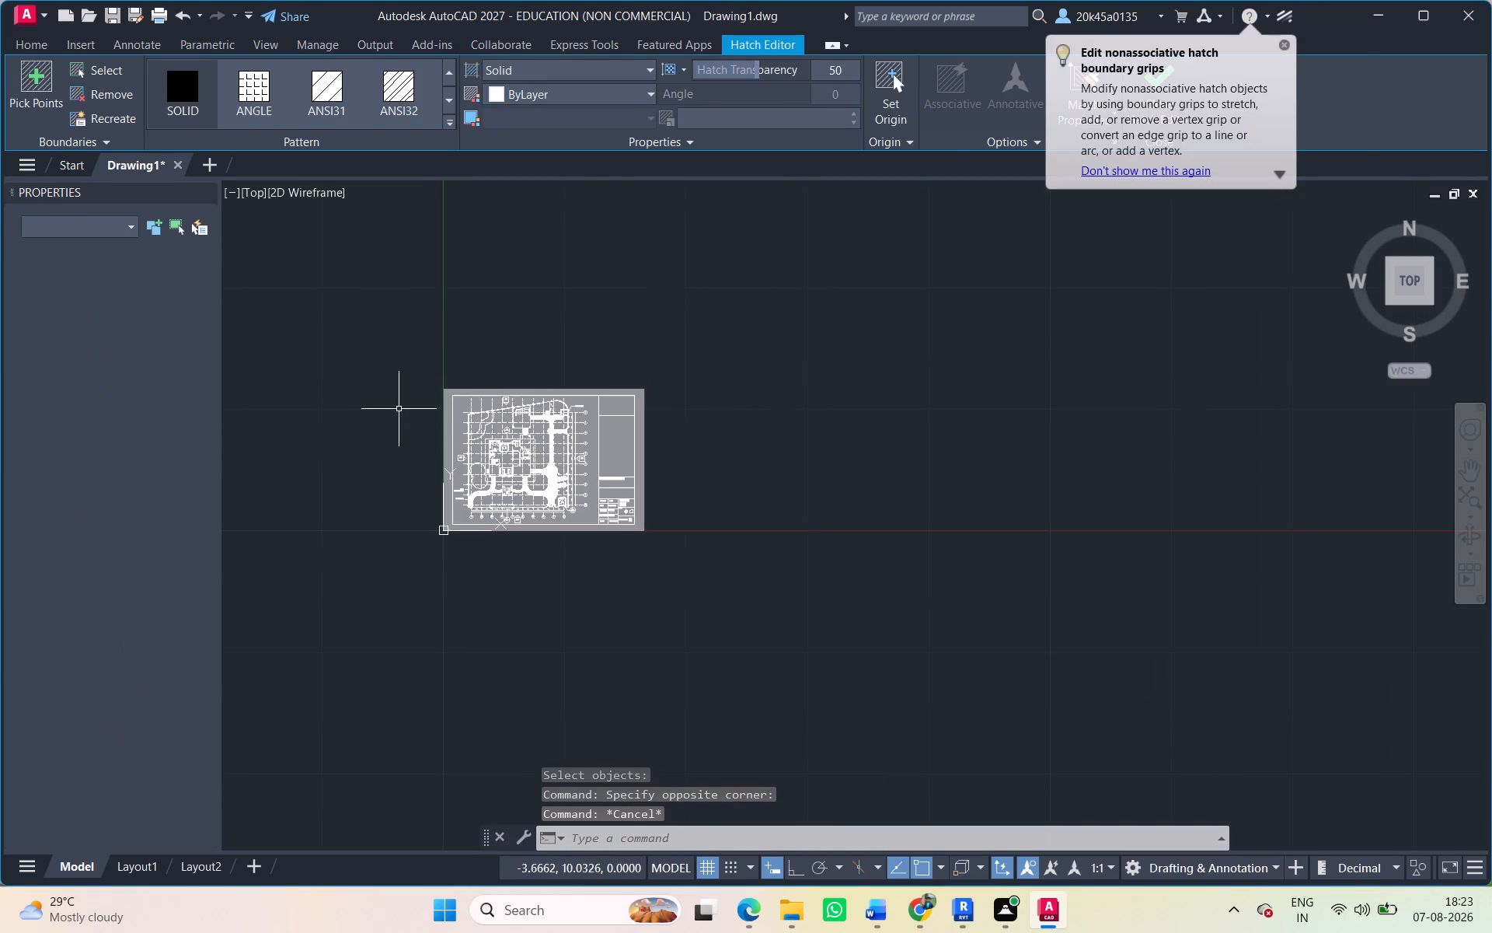
left_click(447, 430)
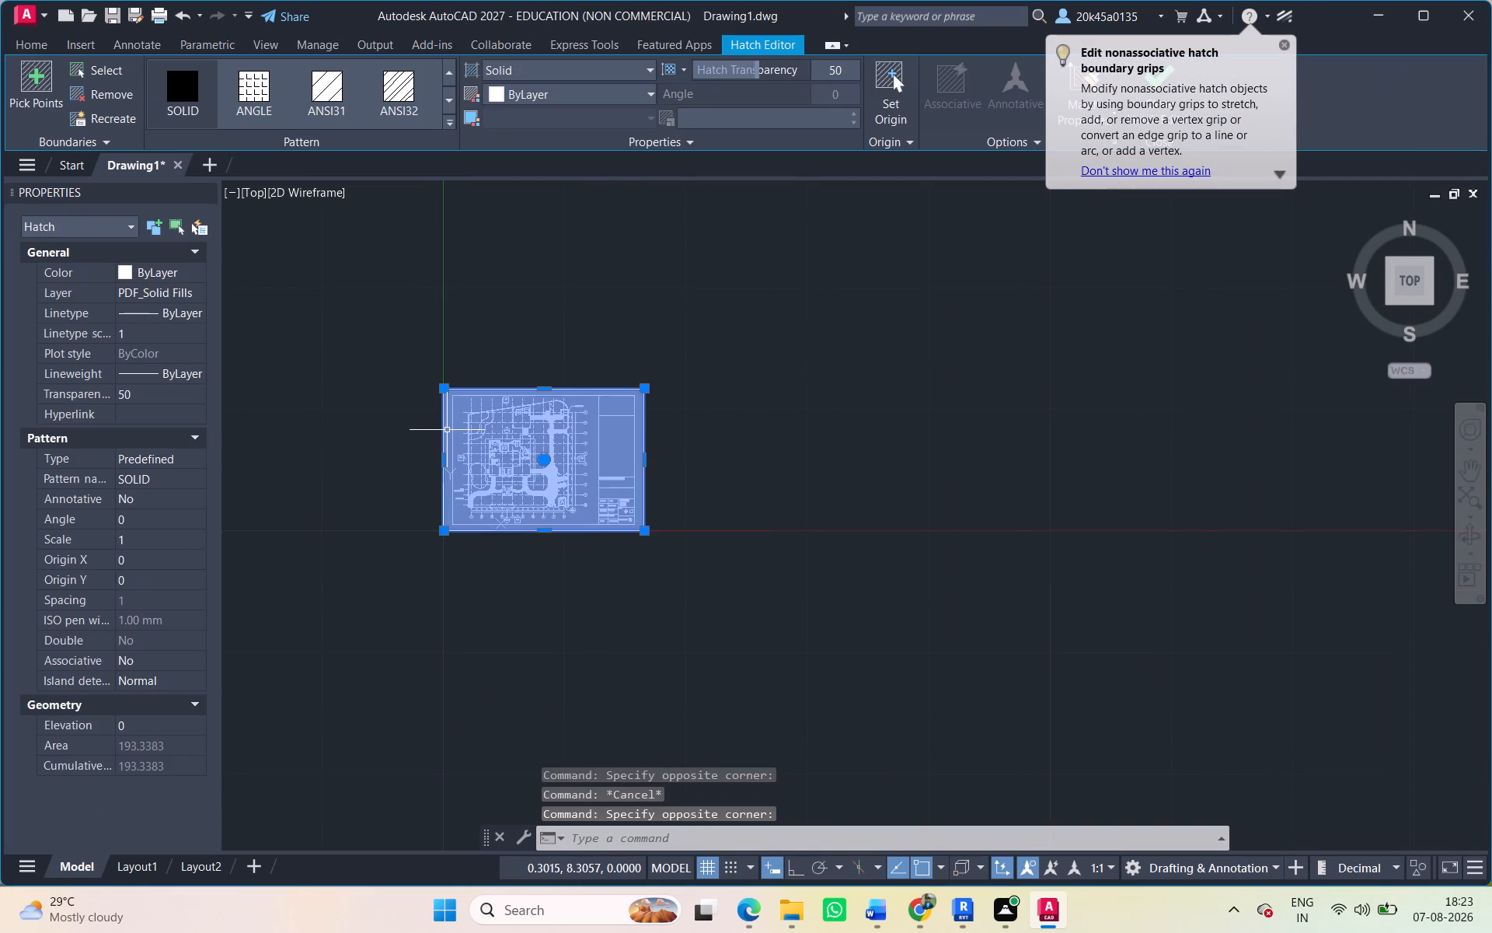
scroll(447, 430, "up", 3)
key("Delete")
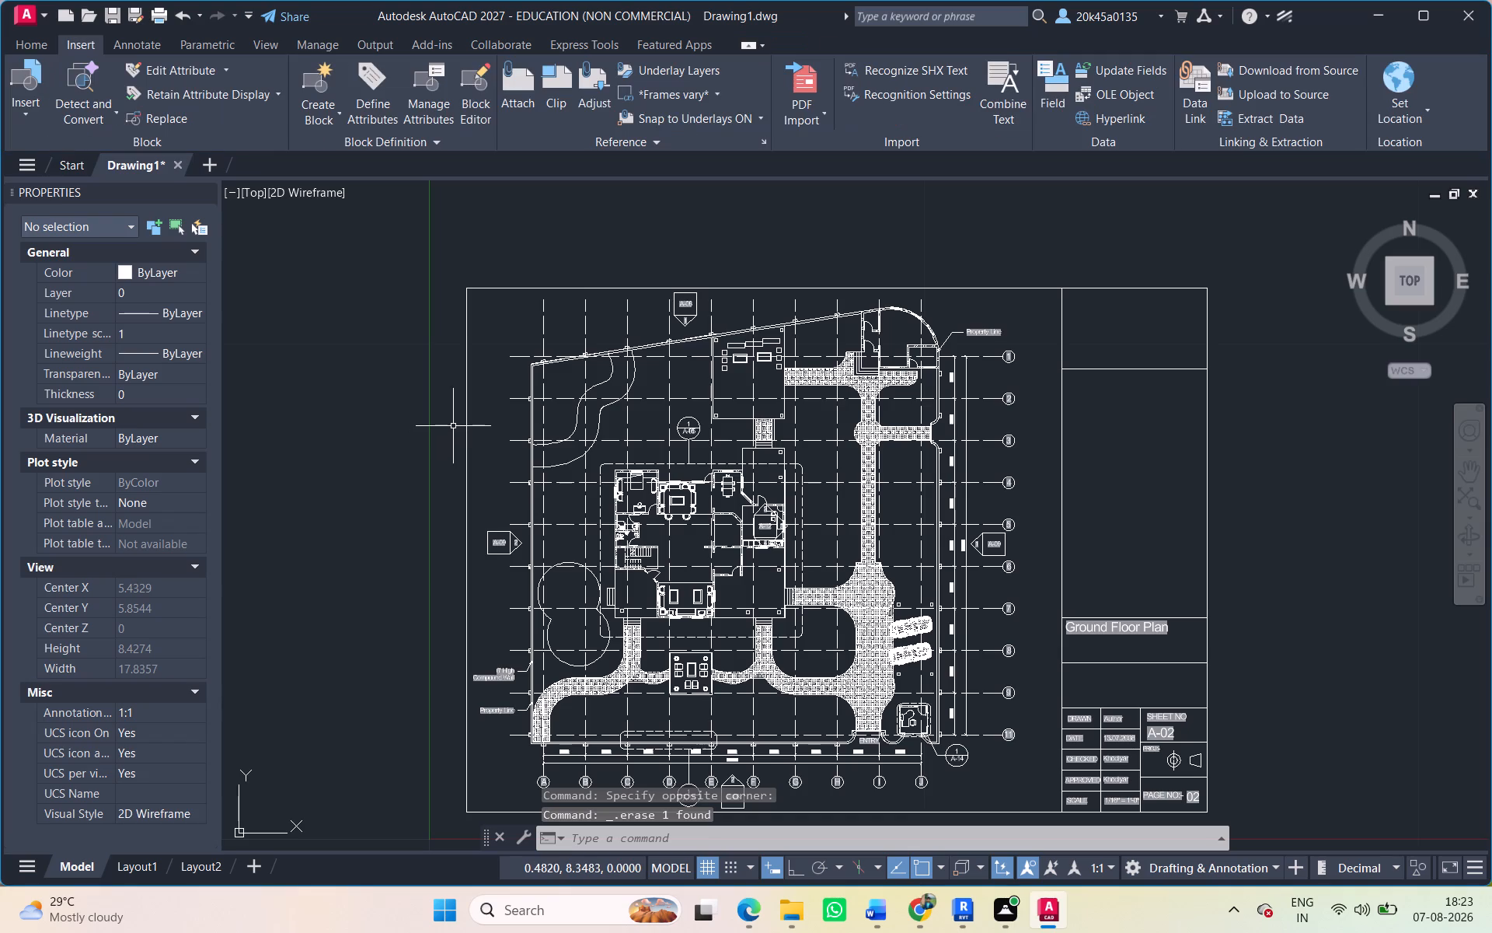
Examine the ground floor plan, from the compound wall and house to the dimensions at grid bubbles A to D.
middle_click_drag(471, 424, 525, 401)
scroll(586, 391, "up", 3)
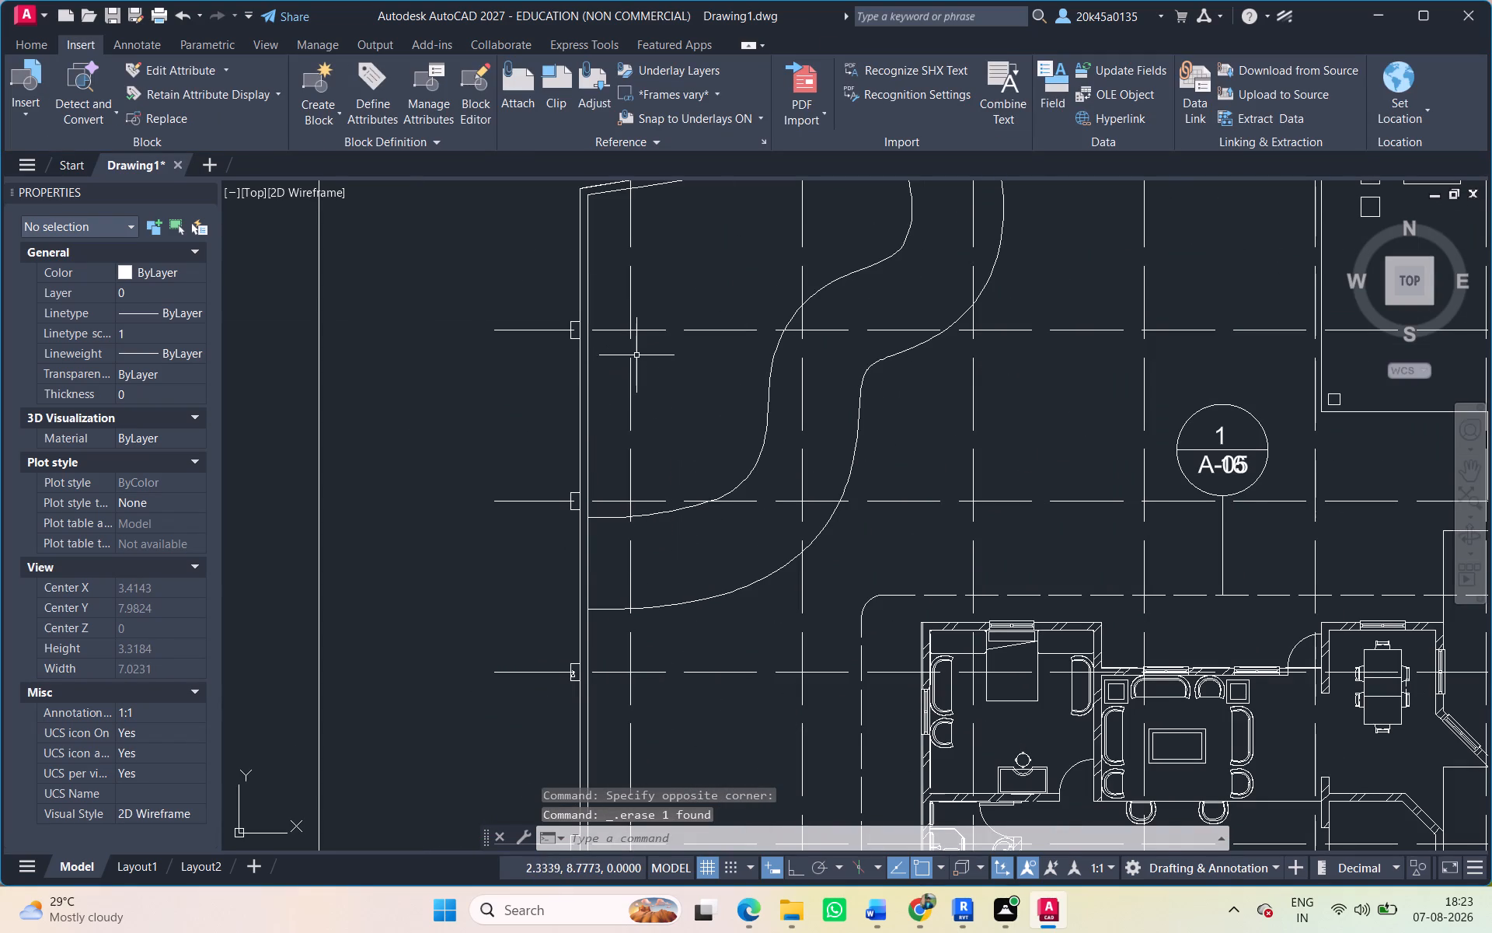
scroll(636, 355, "down", 1)
middle_click_drag(636, 355, 628, 357)
scroll(650, 362, "down", 1)
middle_click_drag(650, 362, 546, 358)
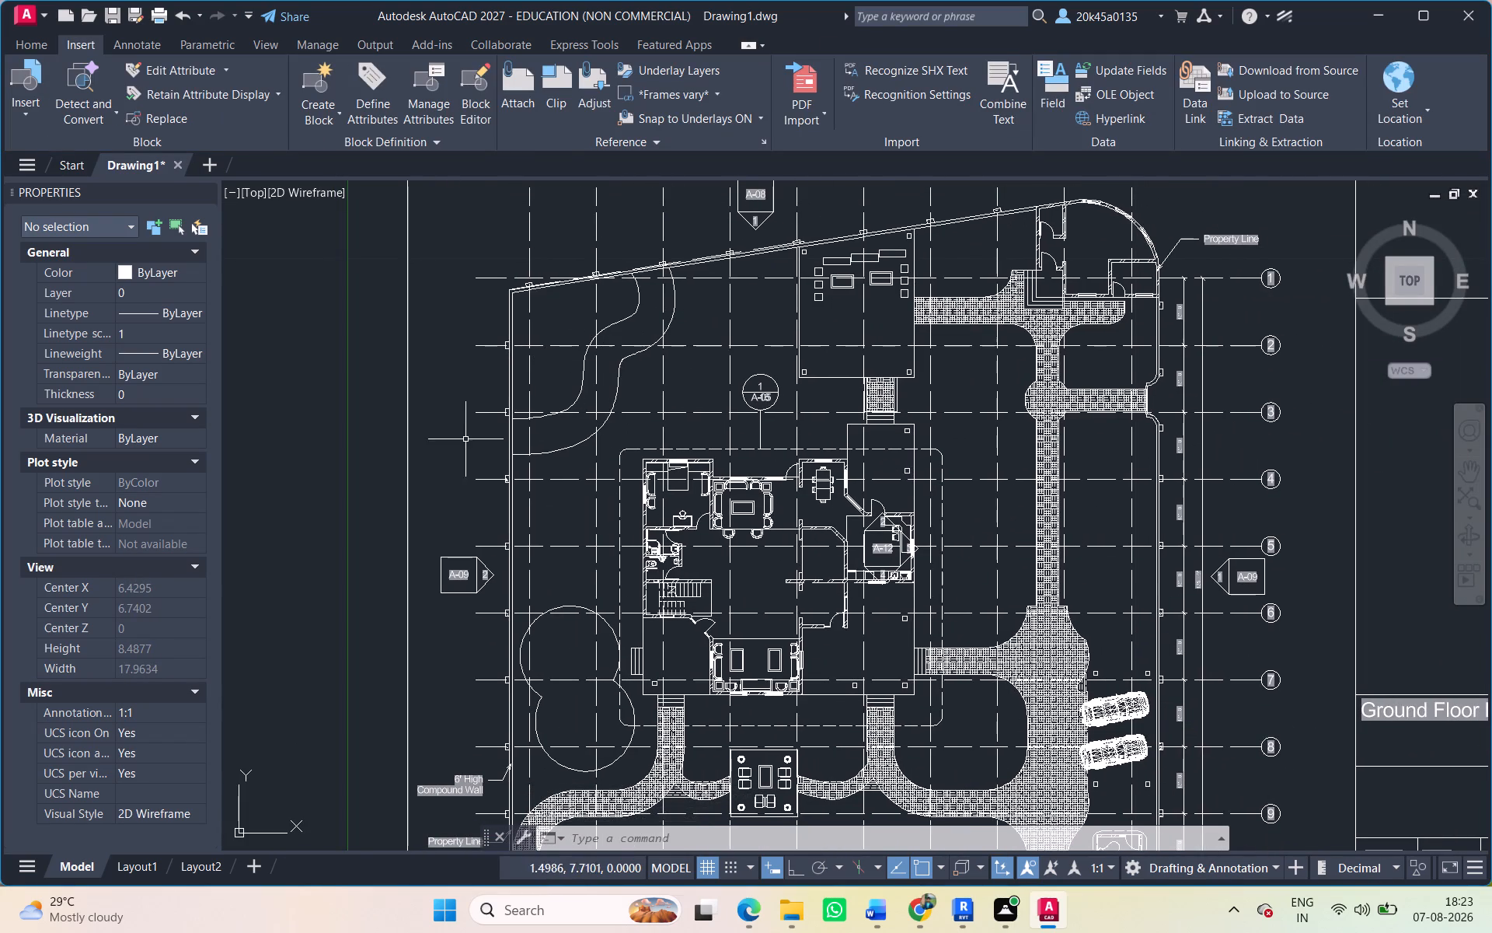
scroll(503, 596, "up", 1)
middle_click_drag(500, 585, 508, 457)
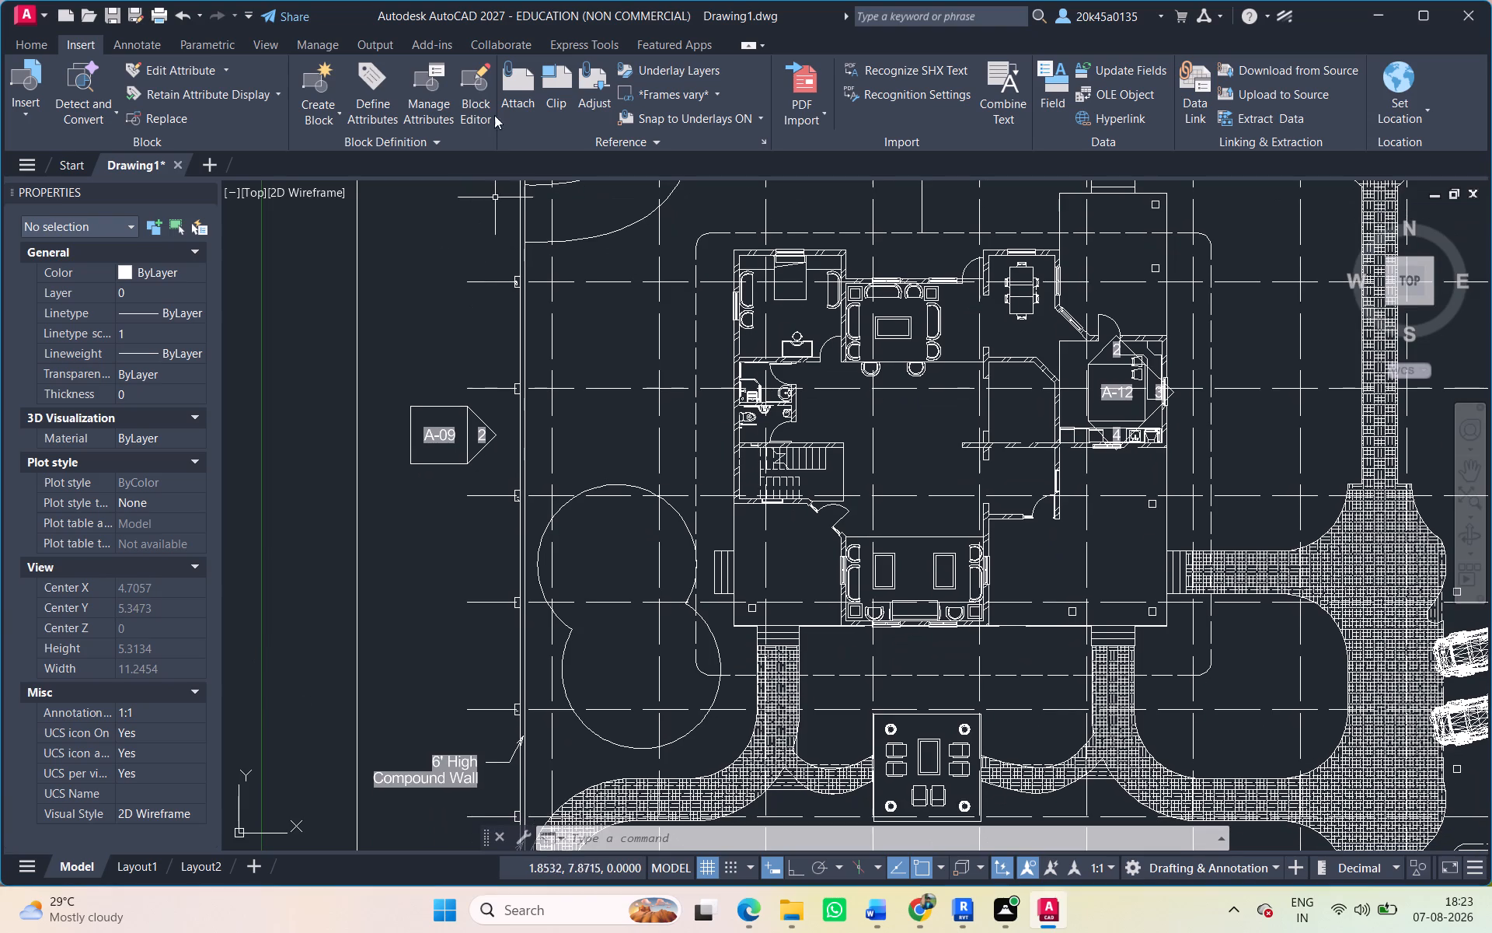
left_click(33, 43)
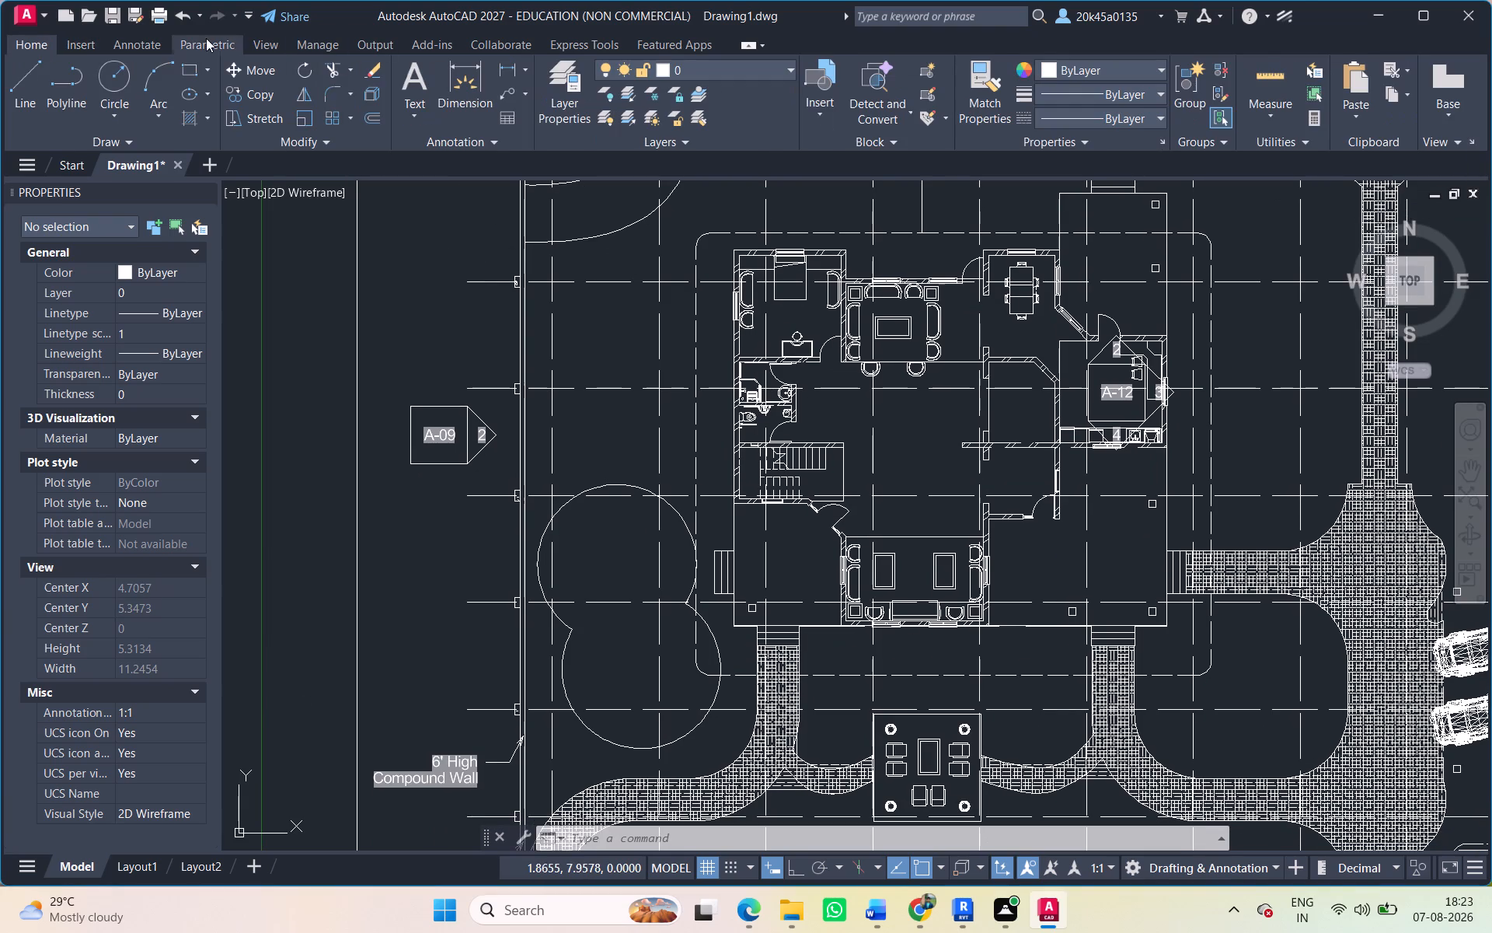
scroll(539, 337, "down", 2)
middle_click_drag(535, 339, 479, 165)
scroll(496, 435, "up", 4)
middle_click_drag(506, 438, 511, 472)
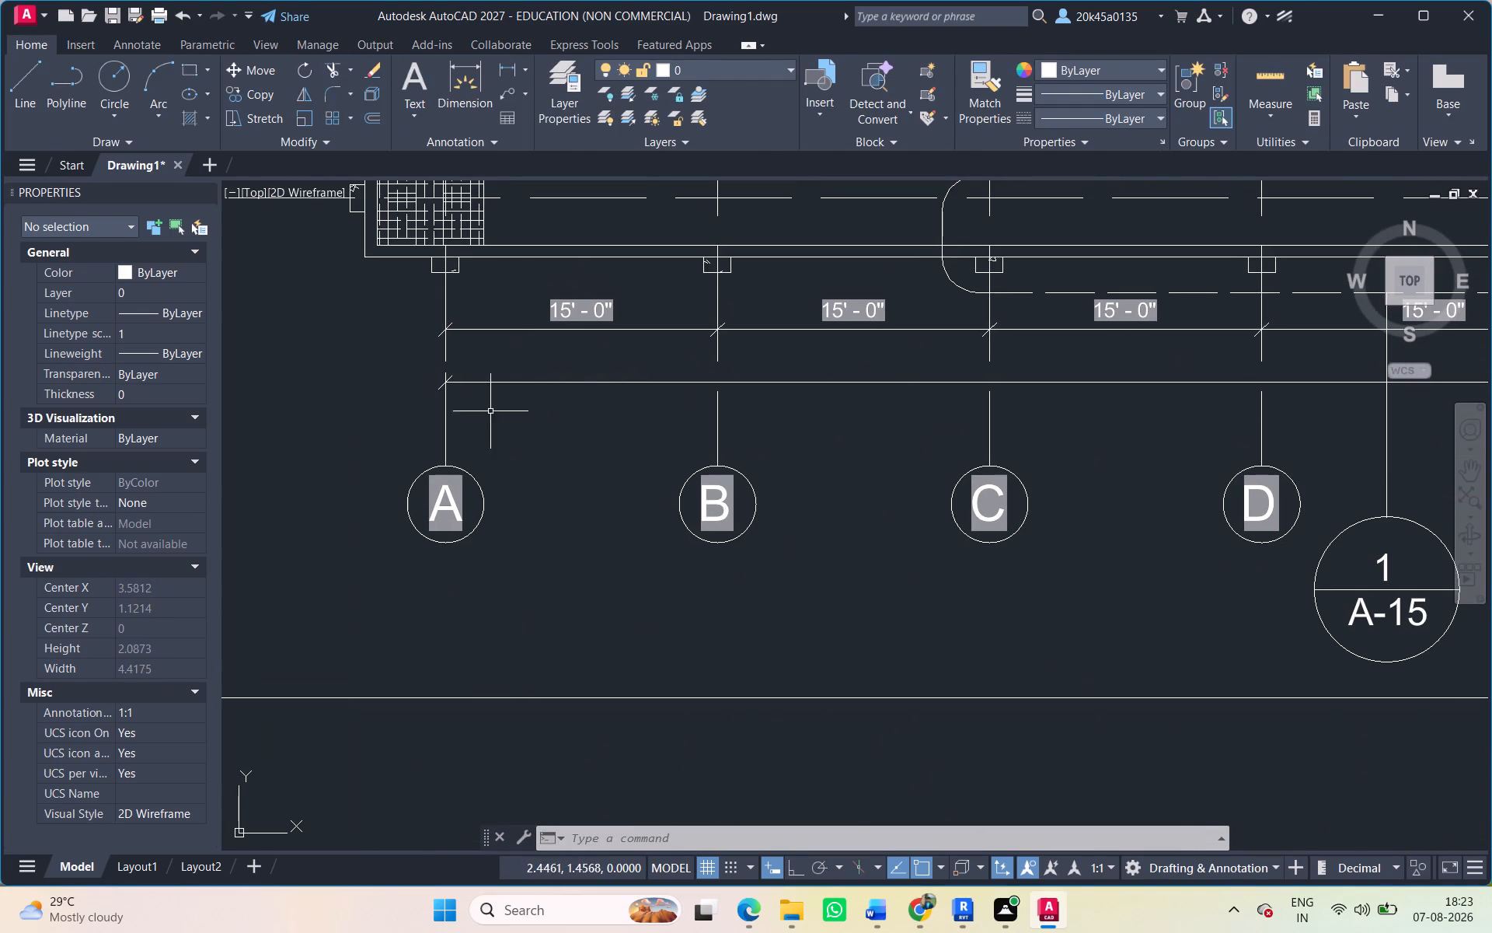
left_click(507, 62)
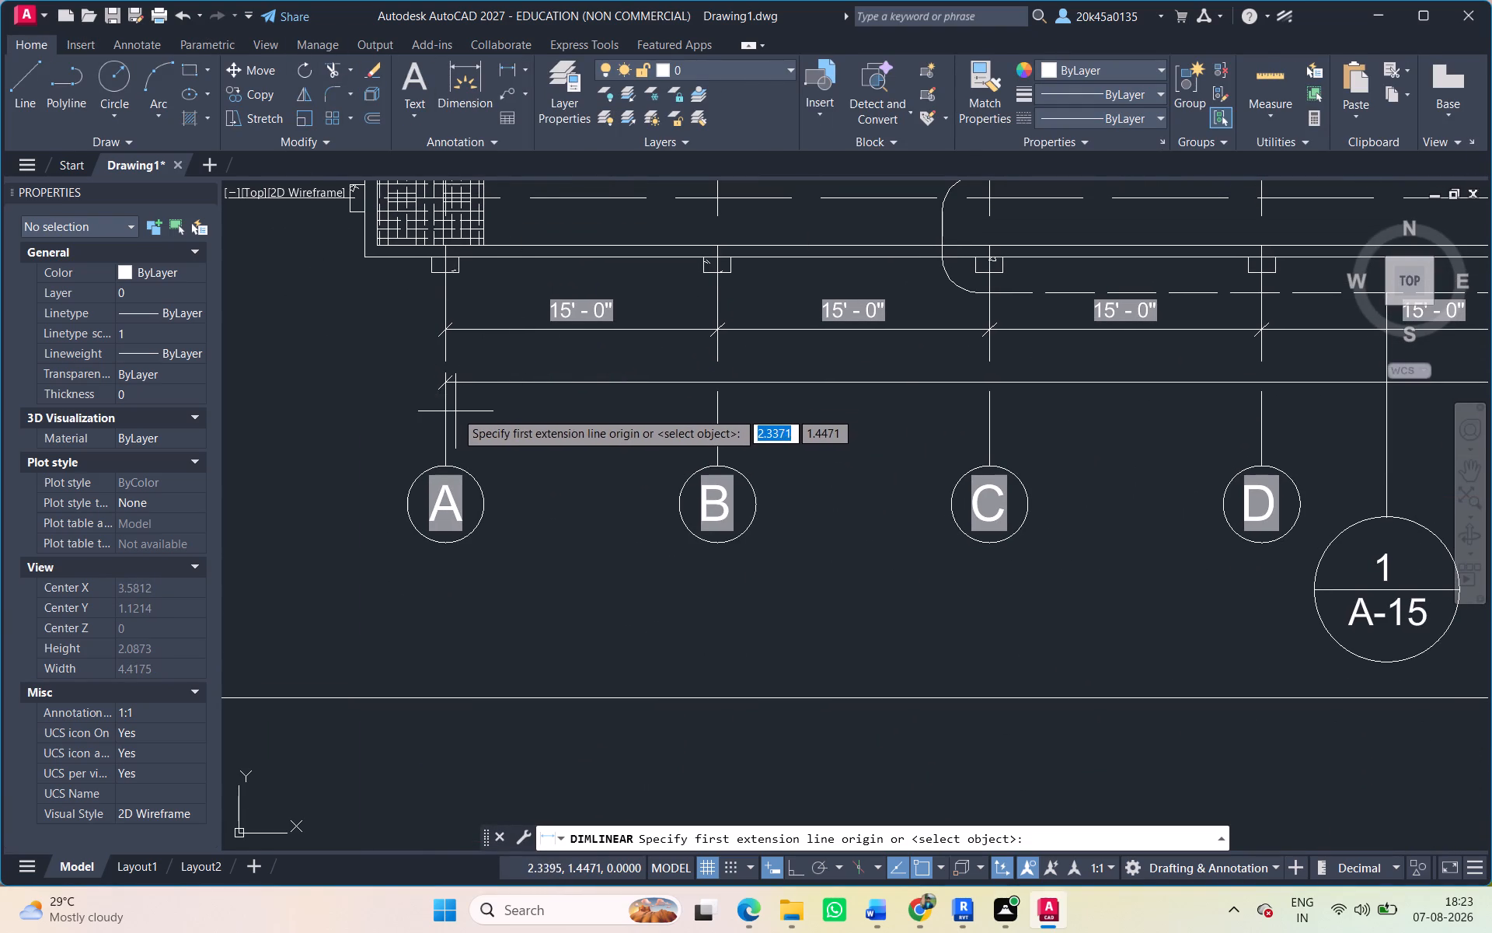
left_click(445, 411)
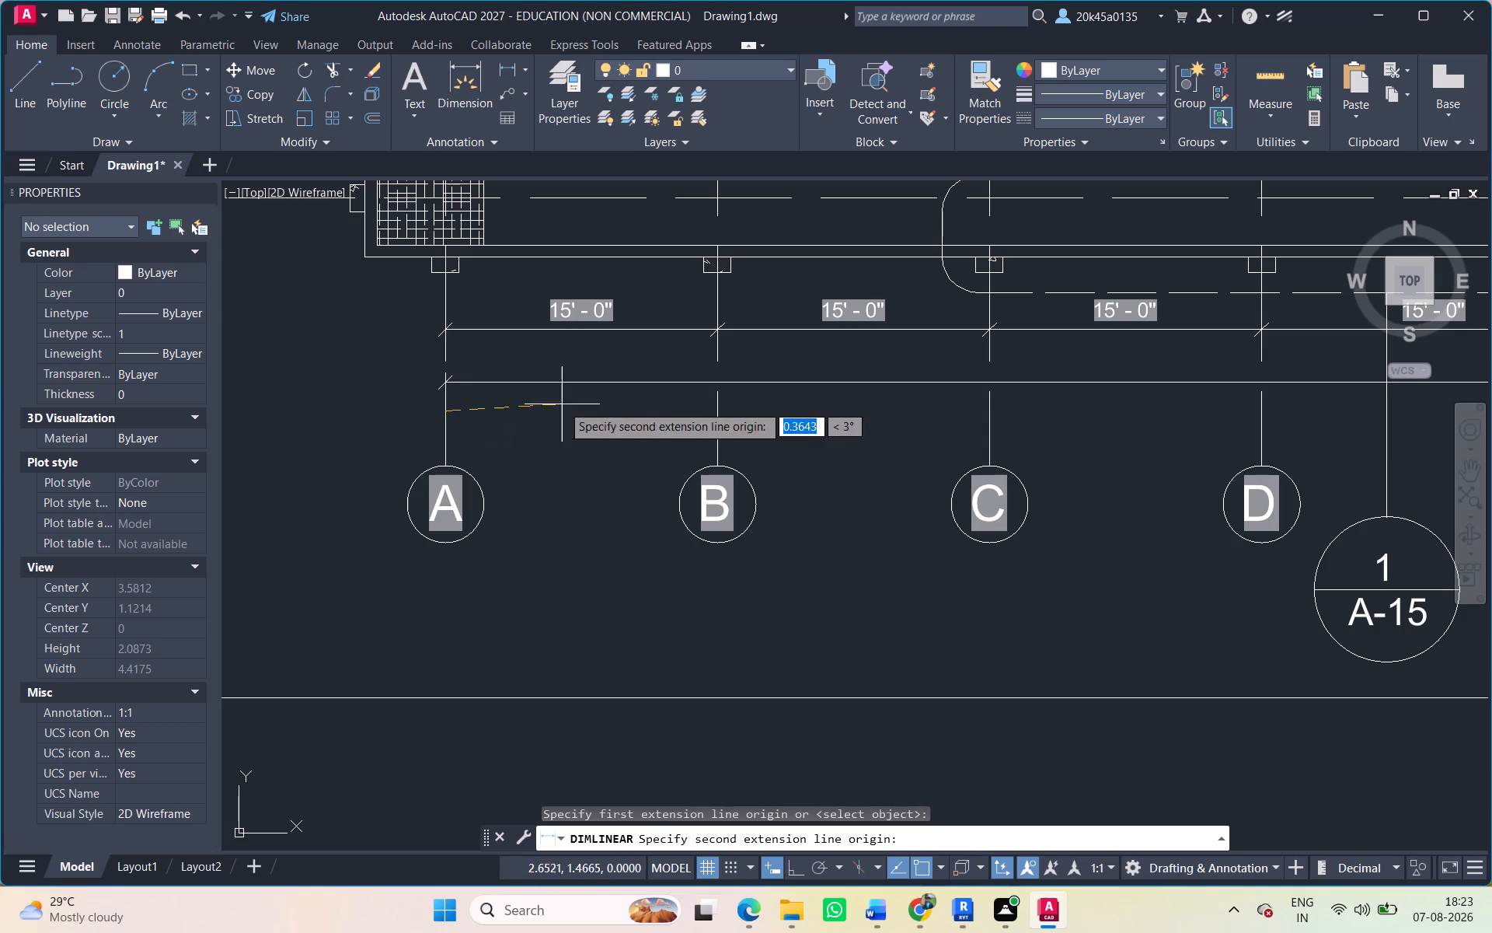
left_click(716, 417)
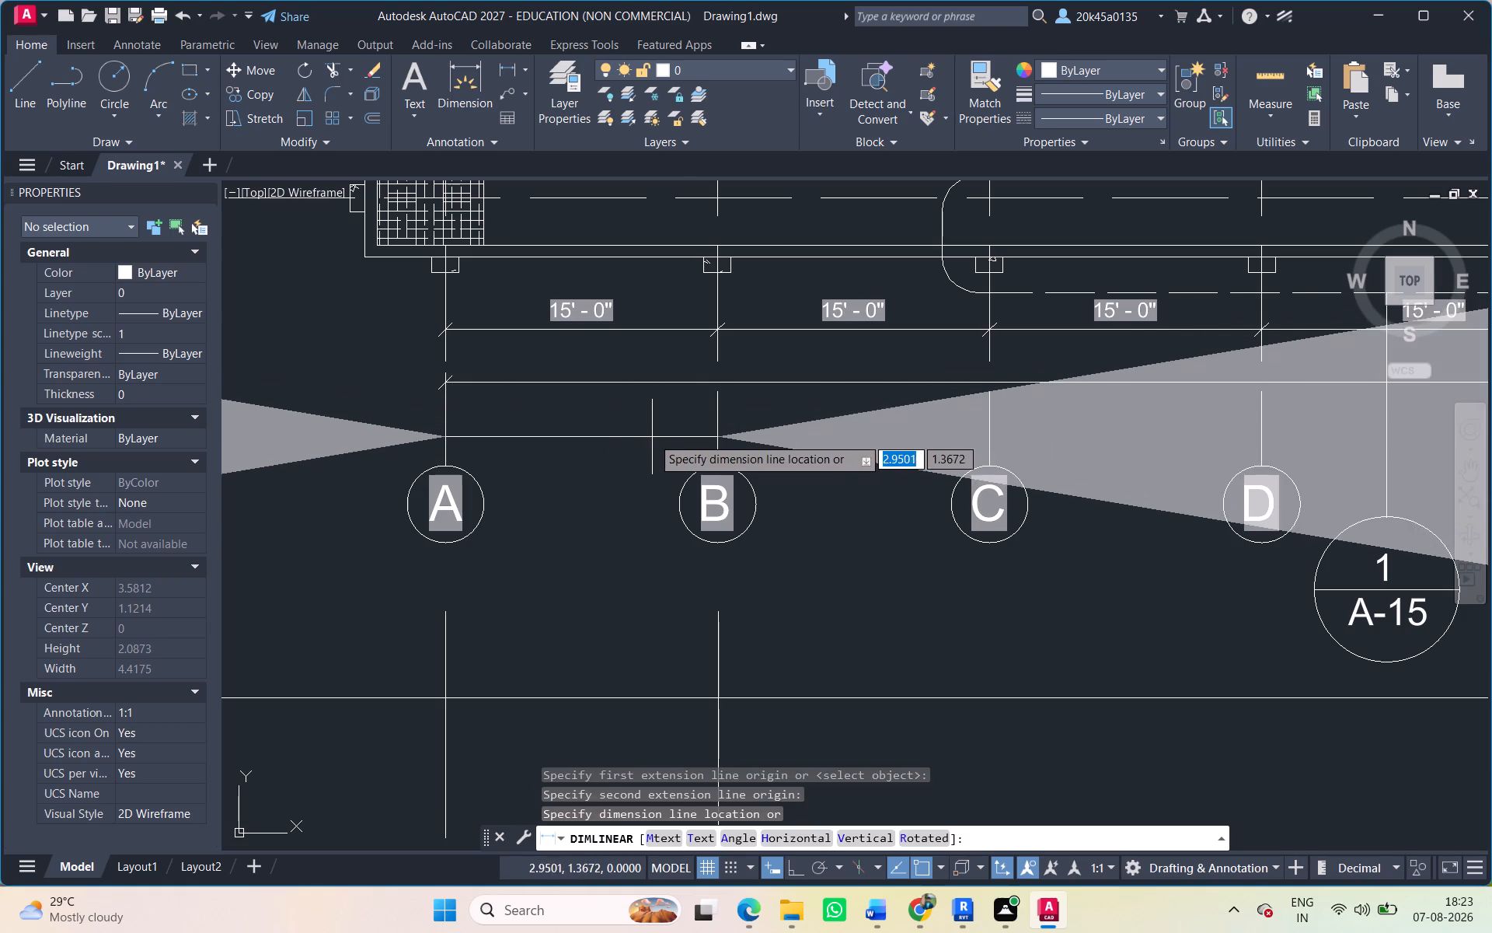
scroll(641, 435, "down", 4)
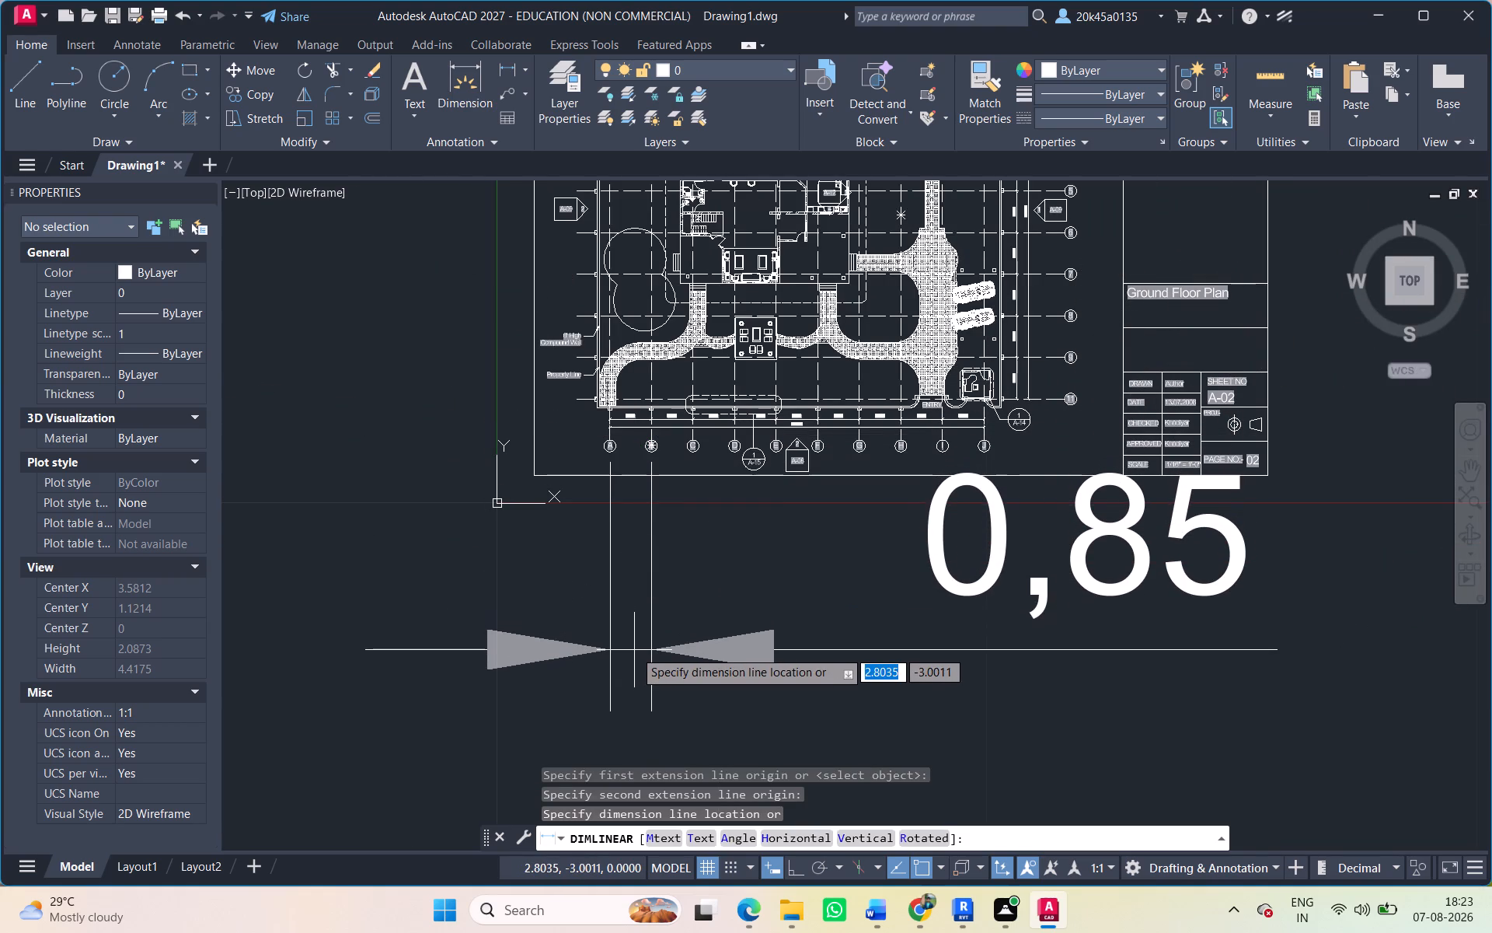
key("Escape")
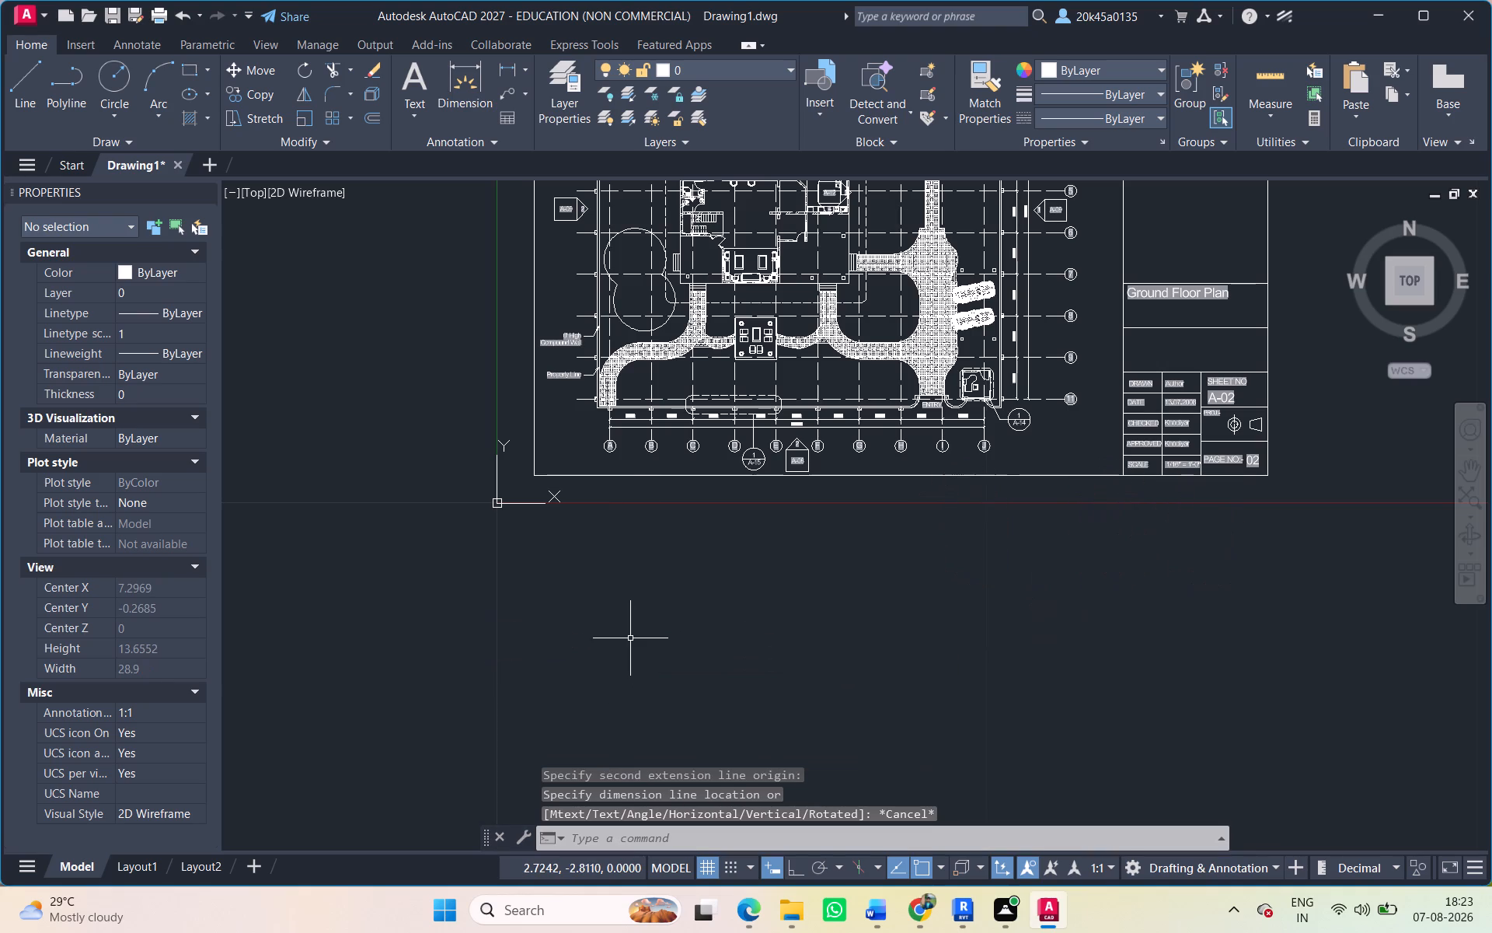
Set the drawing units to Architectural length type and the insertion scale to Inches.
type("un")
key("Return")
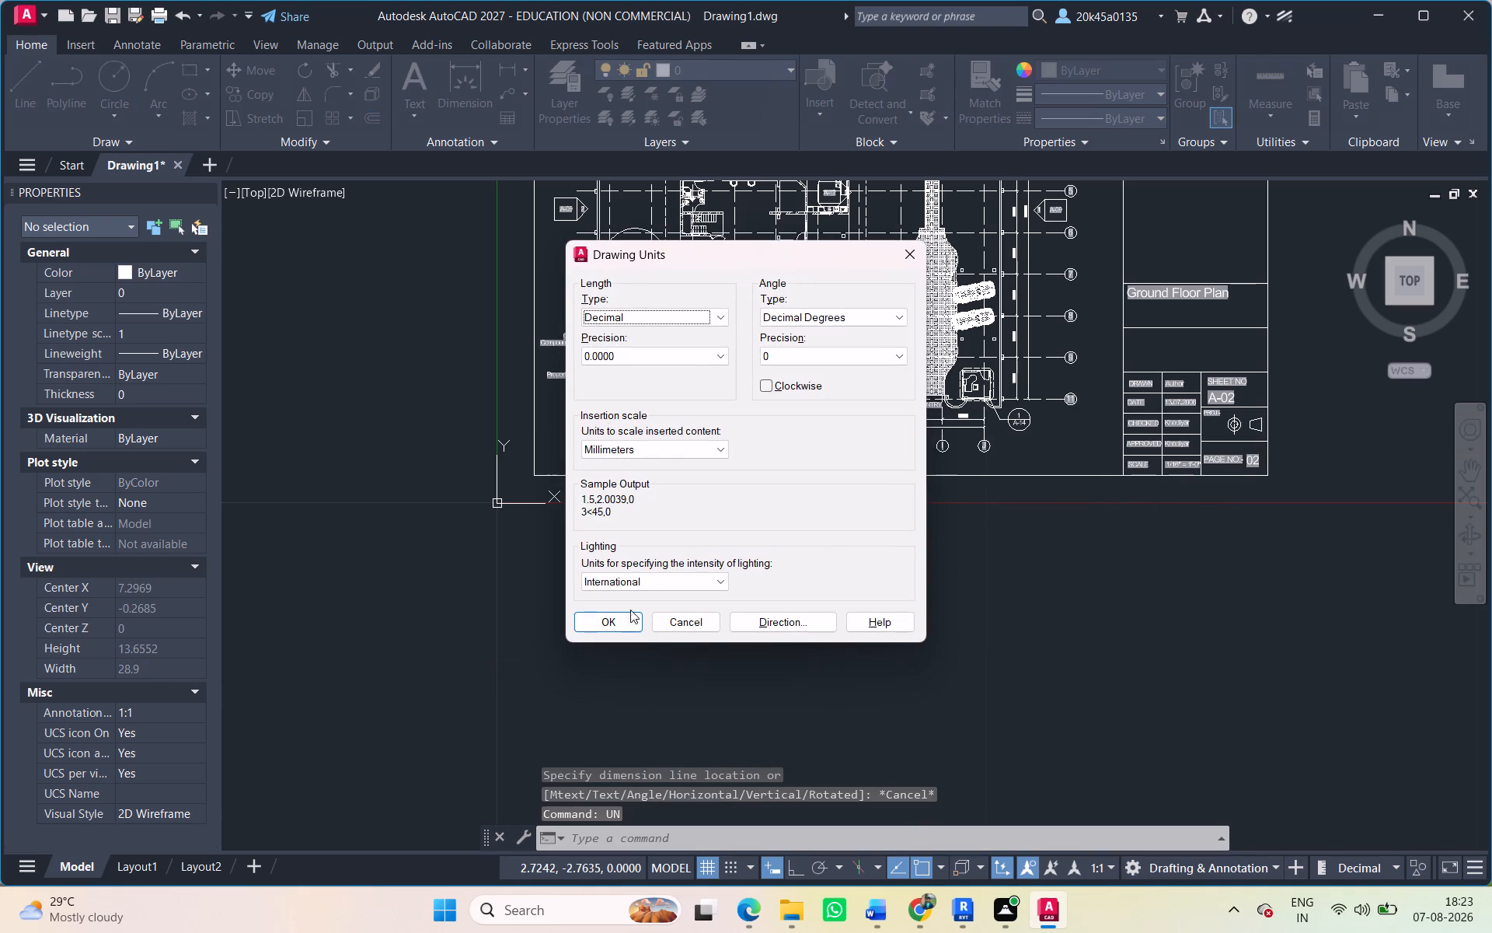
left_click(605, 311)
left_click(606, 335)
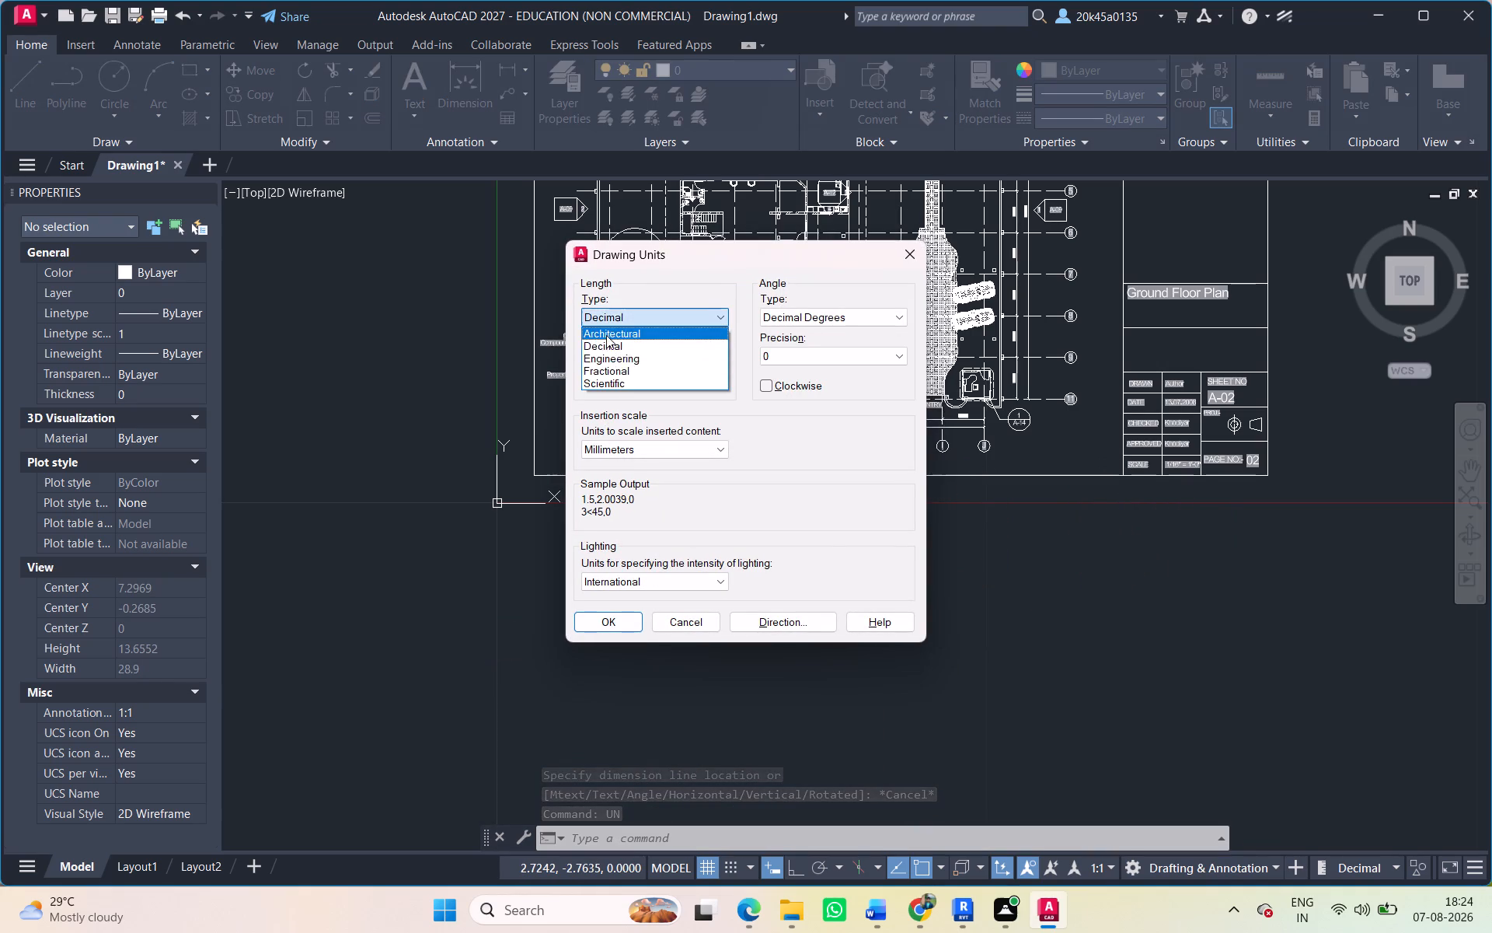
left_click(647, 446)
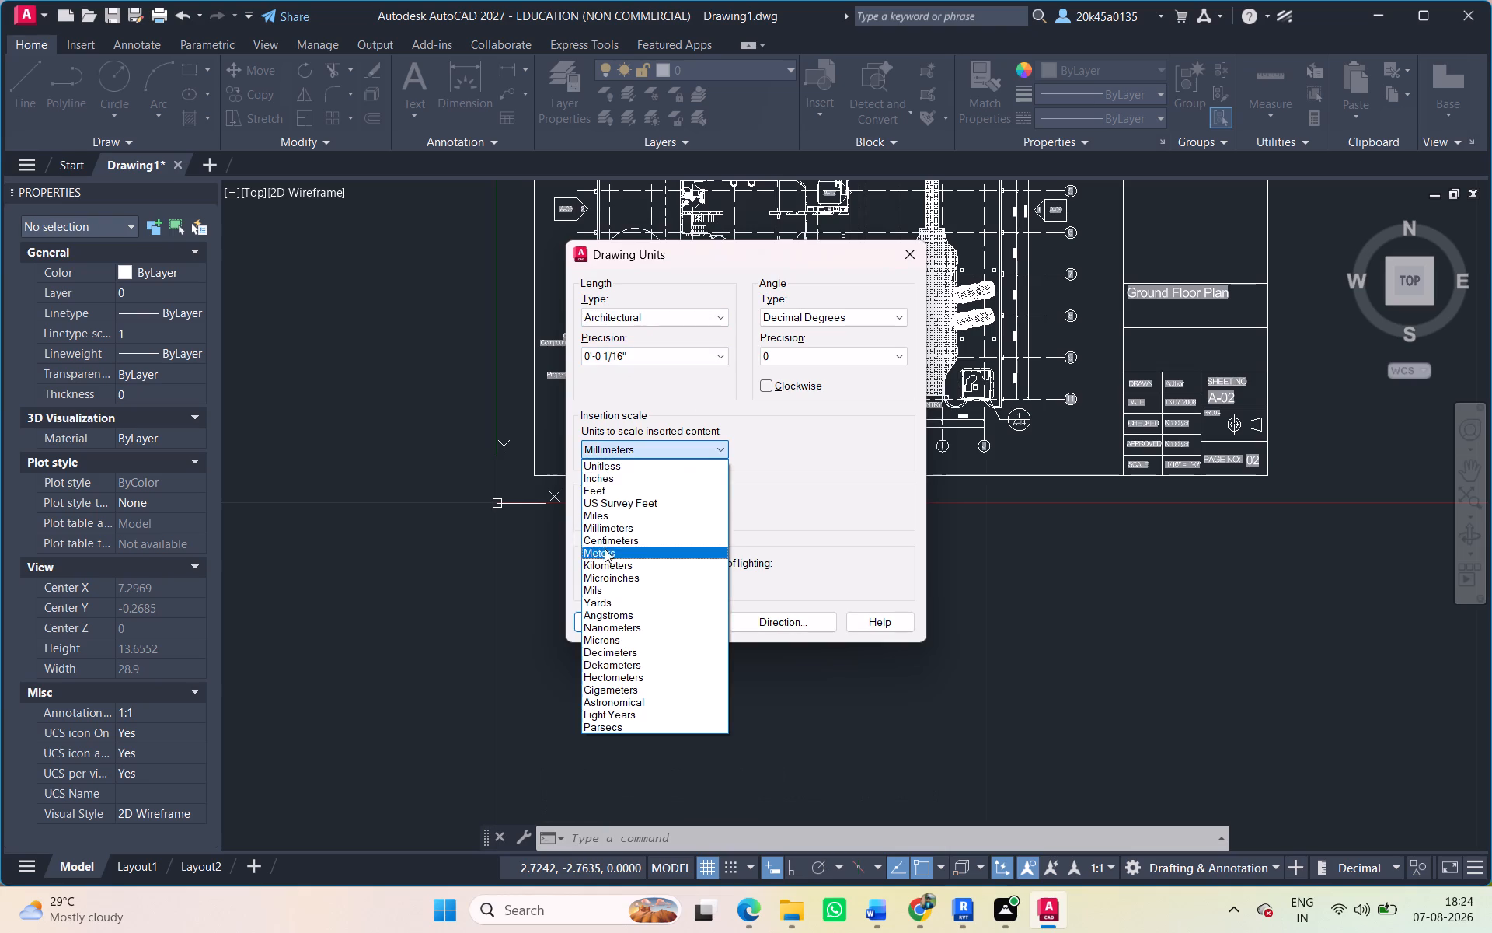
left_click(605, 481)
left_click(647, 572)
left_click(647, 573)
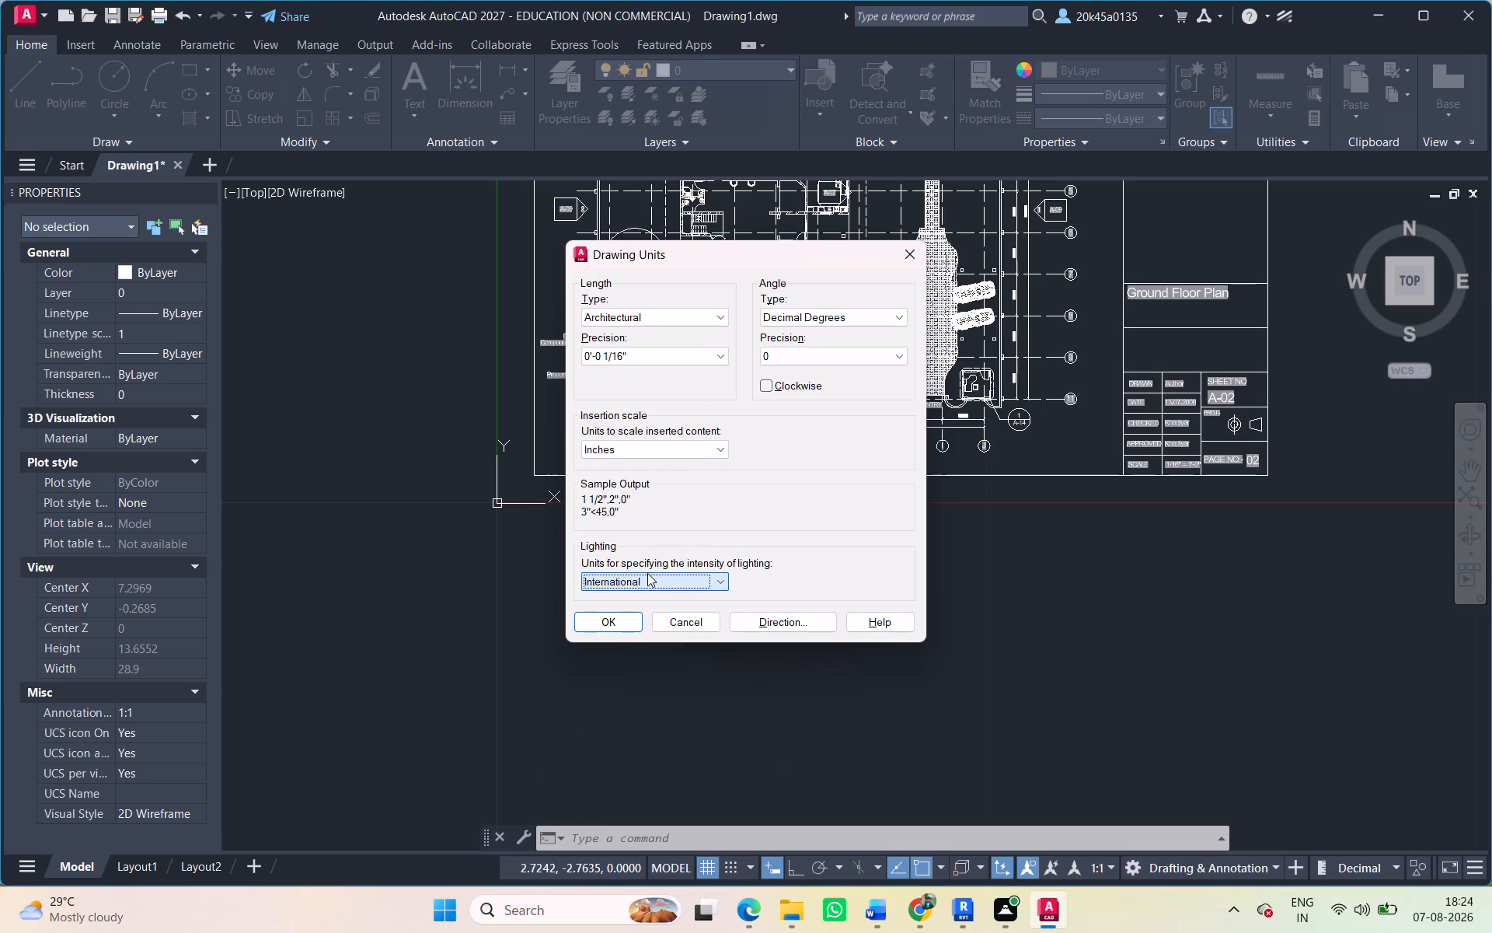
left_click(617, 619)
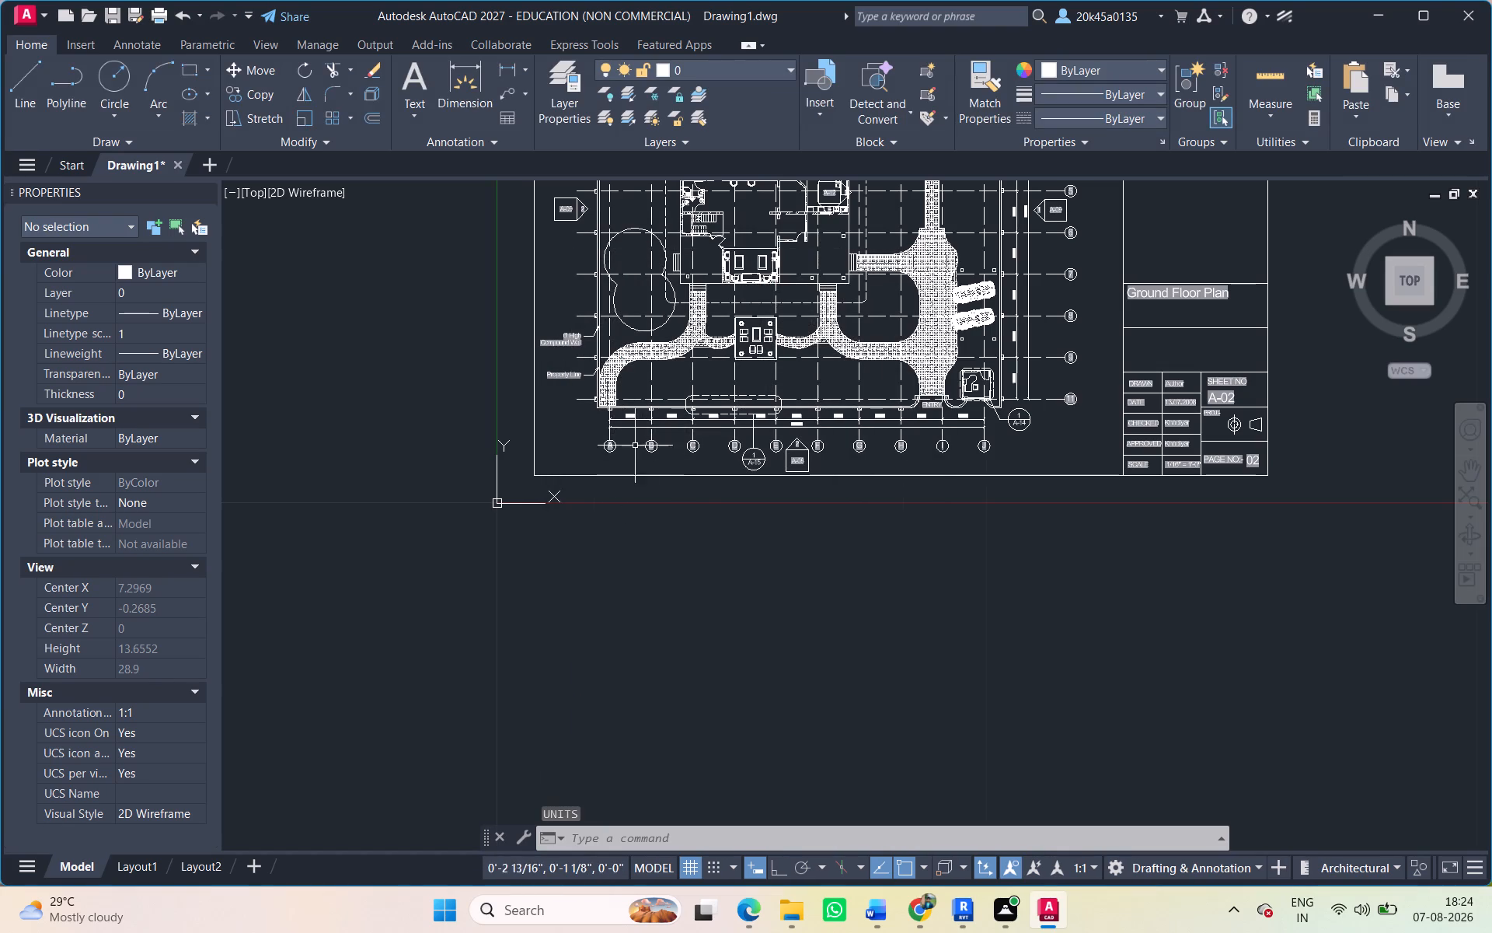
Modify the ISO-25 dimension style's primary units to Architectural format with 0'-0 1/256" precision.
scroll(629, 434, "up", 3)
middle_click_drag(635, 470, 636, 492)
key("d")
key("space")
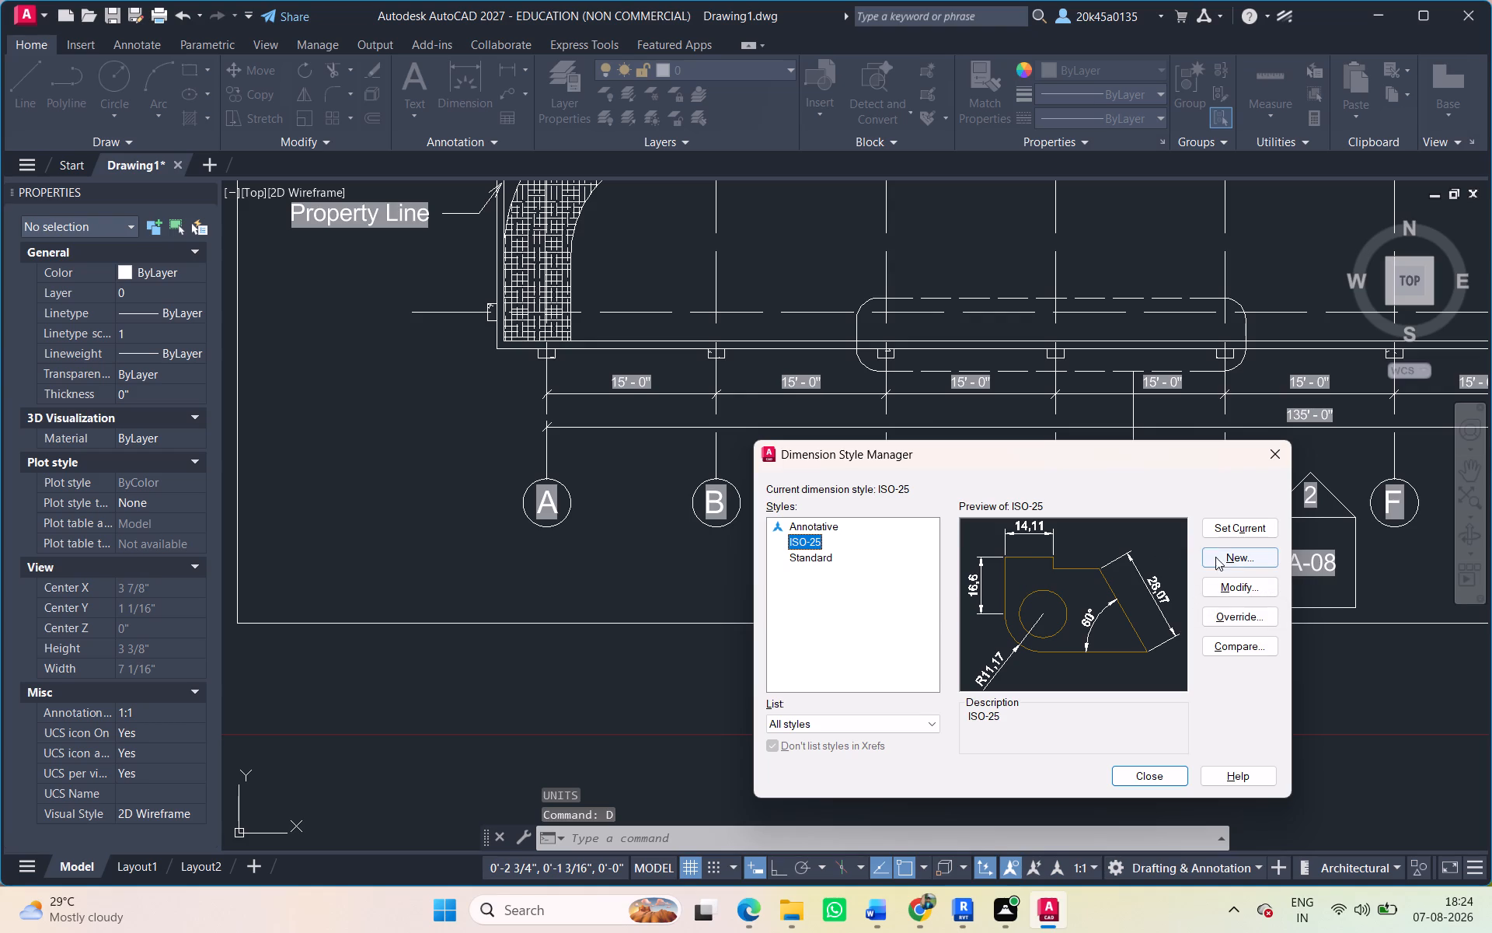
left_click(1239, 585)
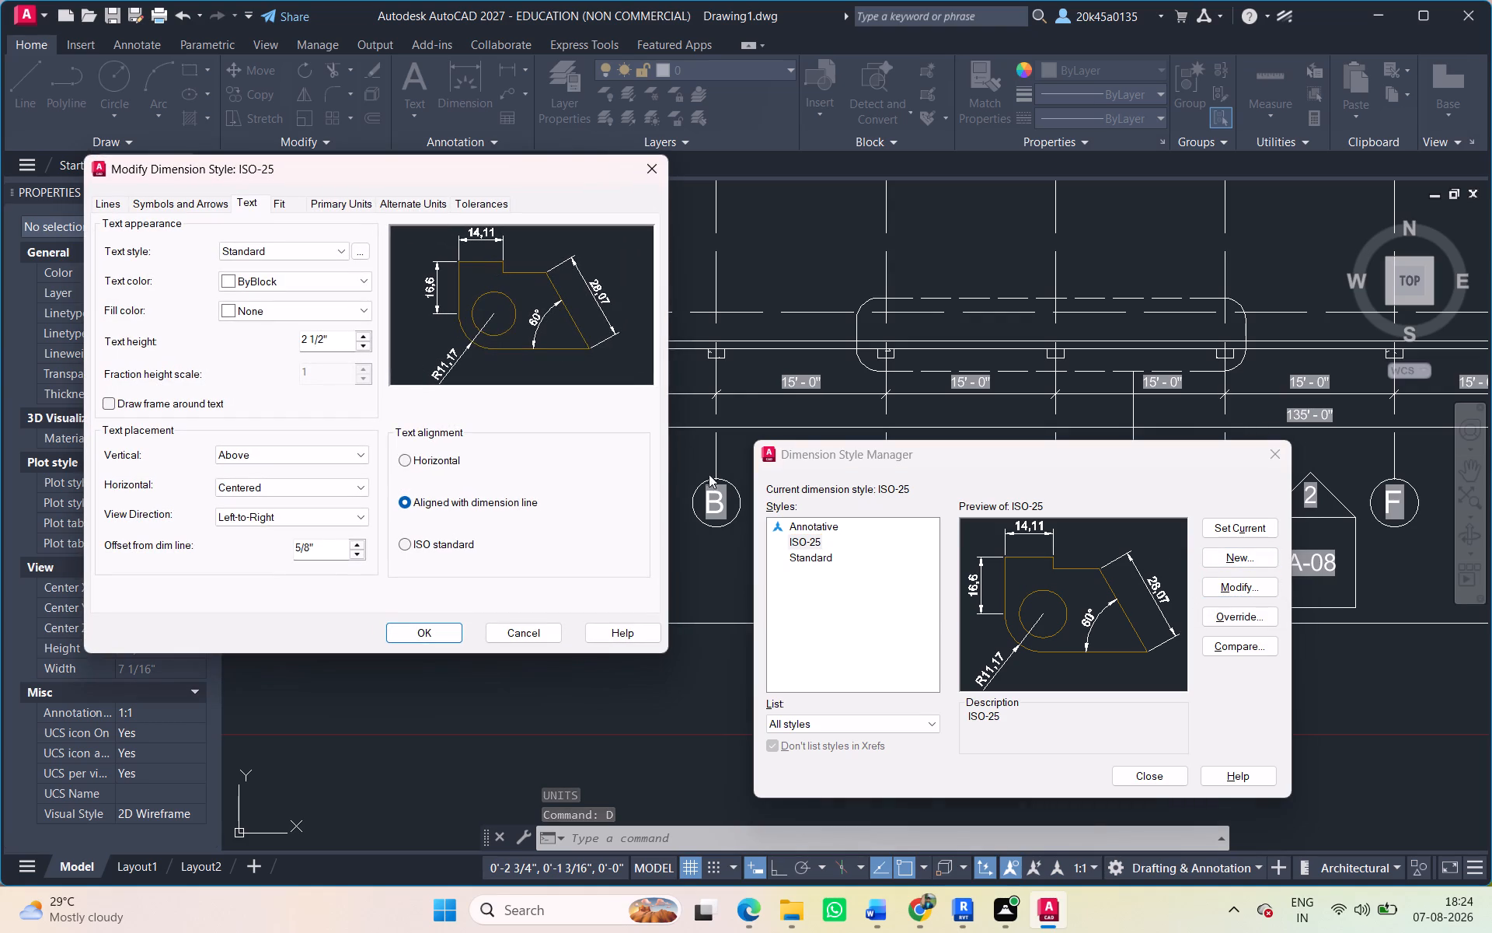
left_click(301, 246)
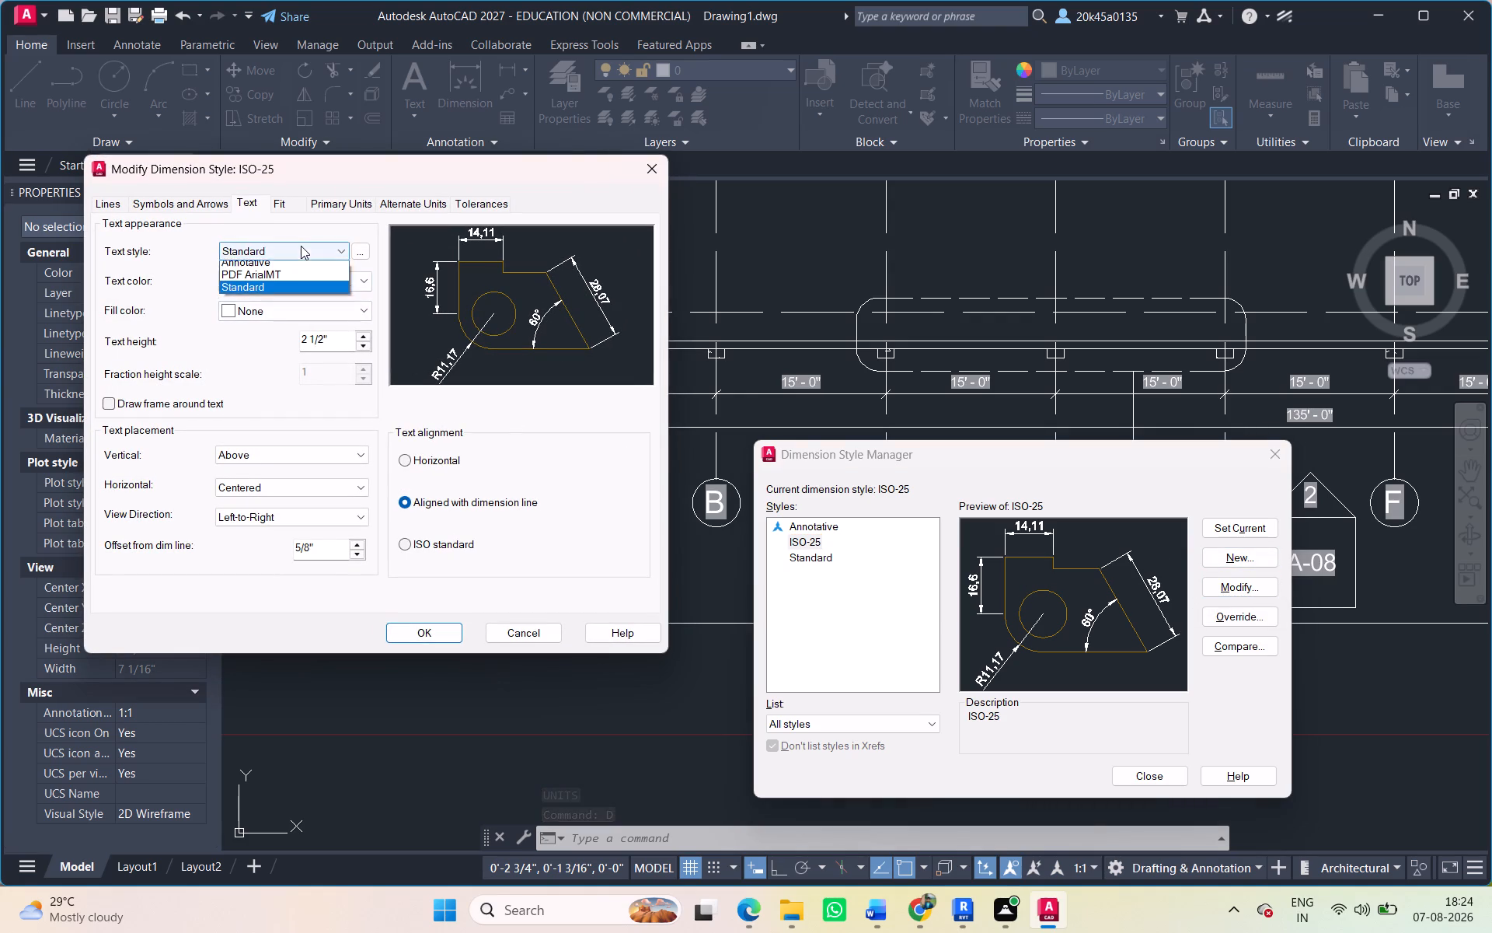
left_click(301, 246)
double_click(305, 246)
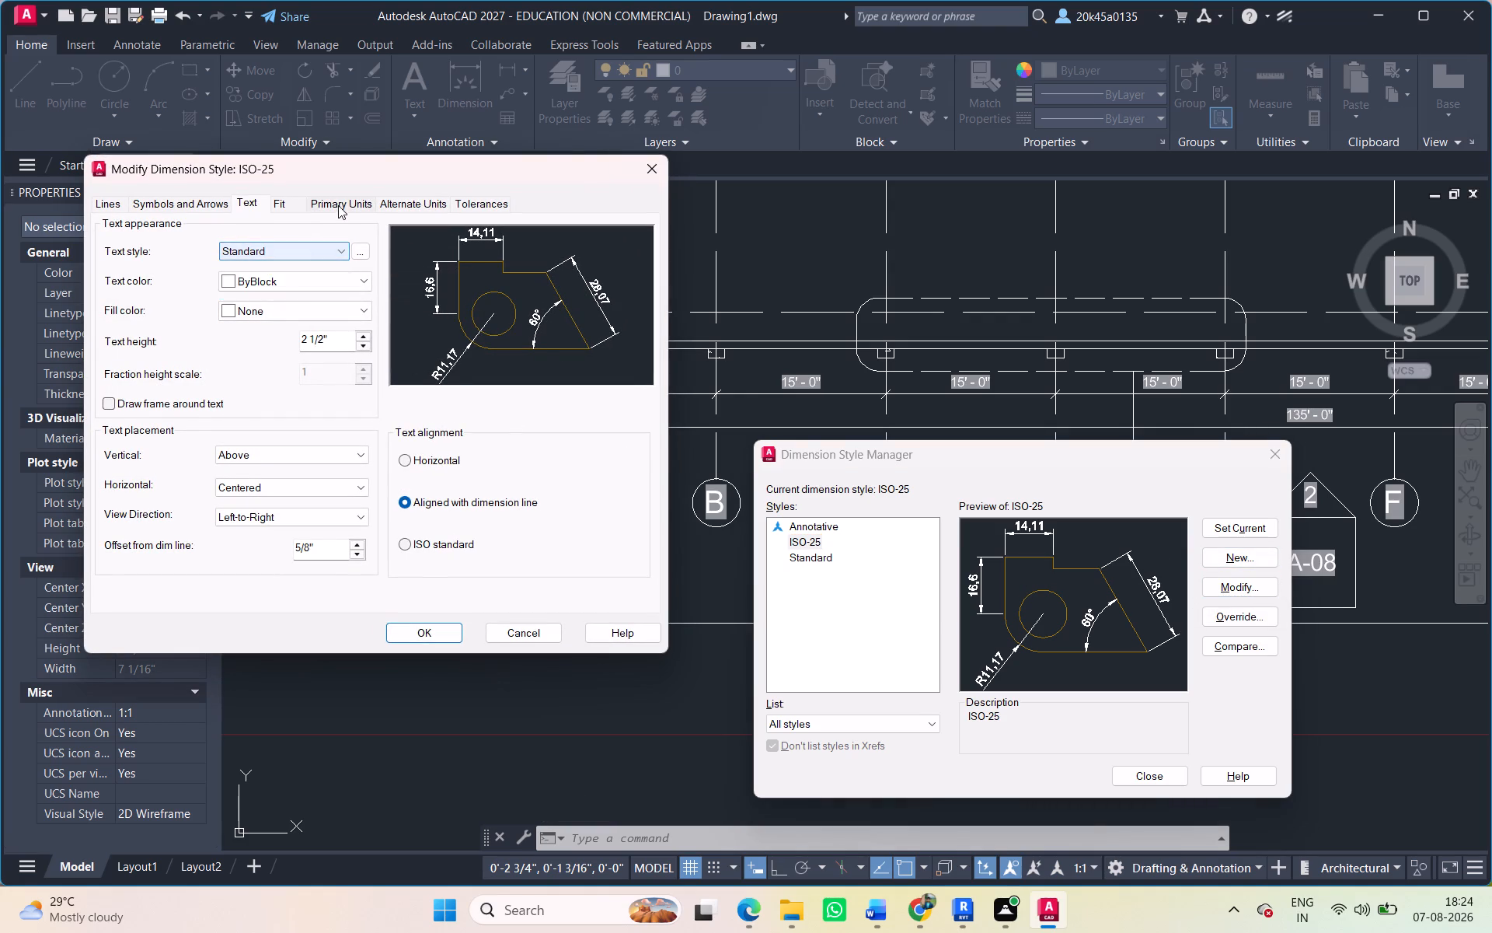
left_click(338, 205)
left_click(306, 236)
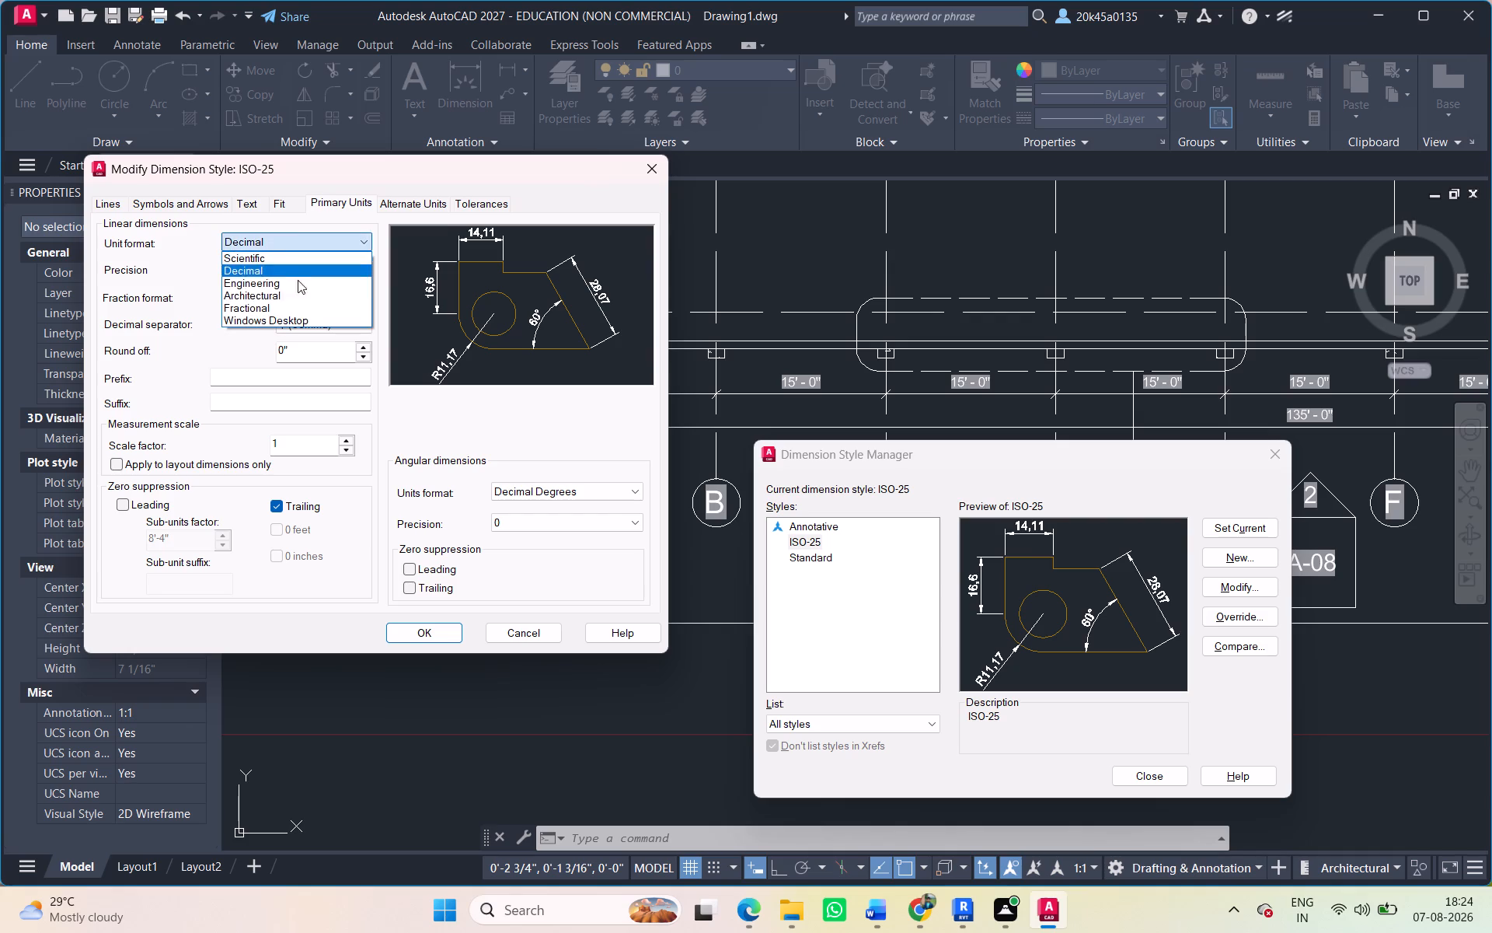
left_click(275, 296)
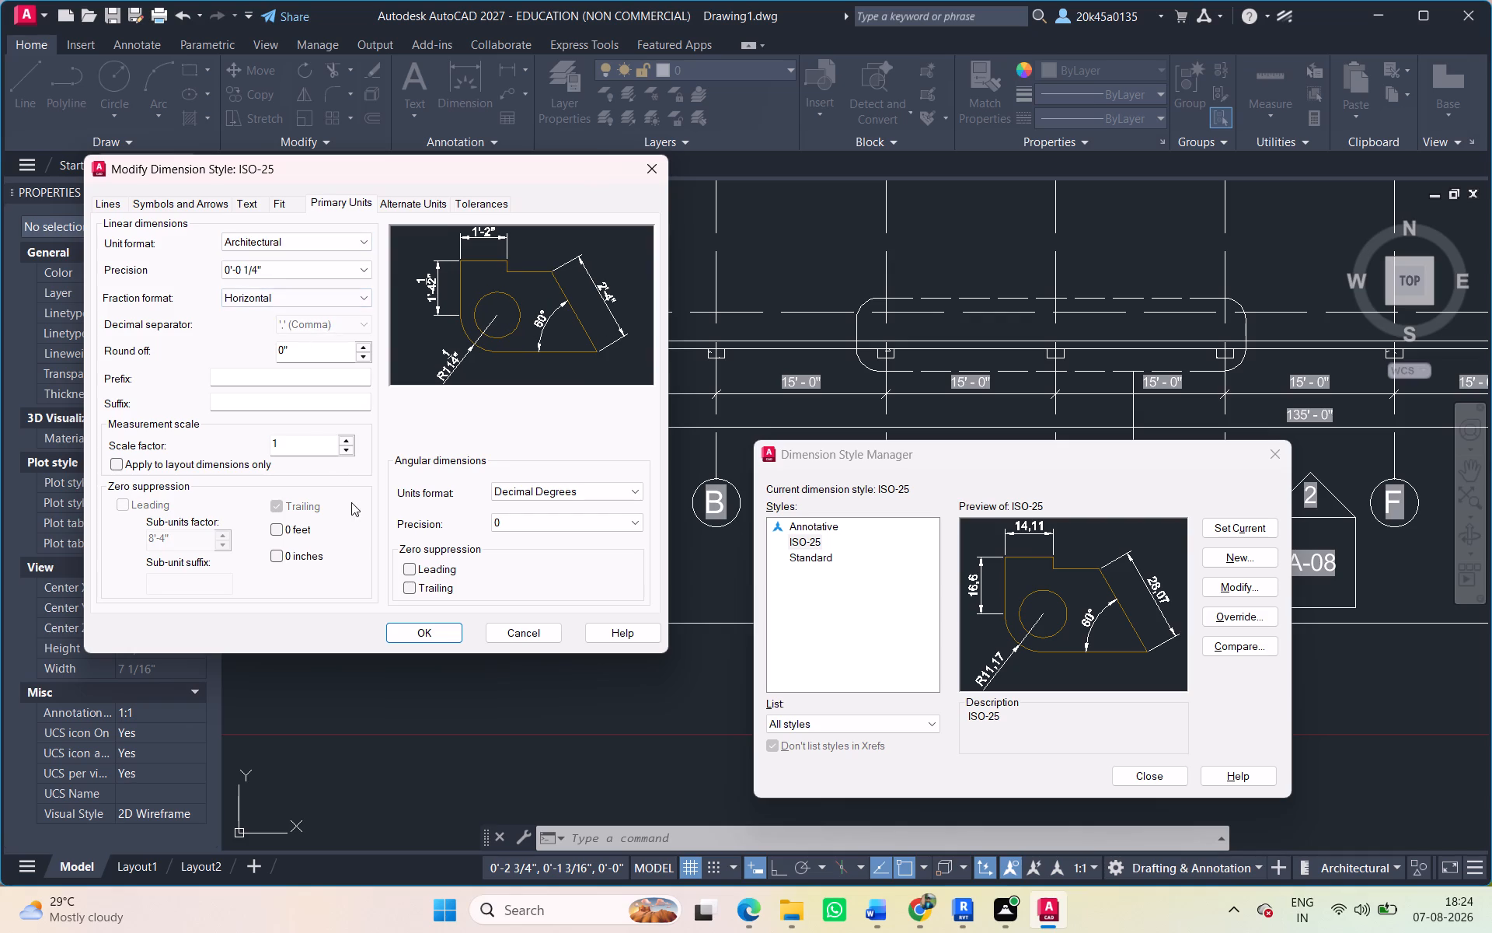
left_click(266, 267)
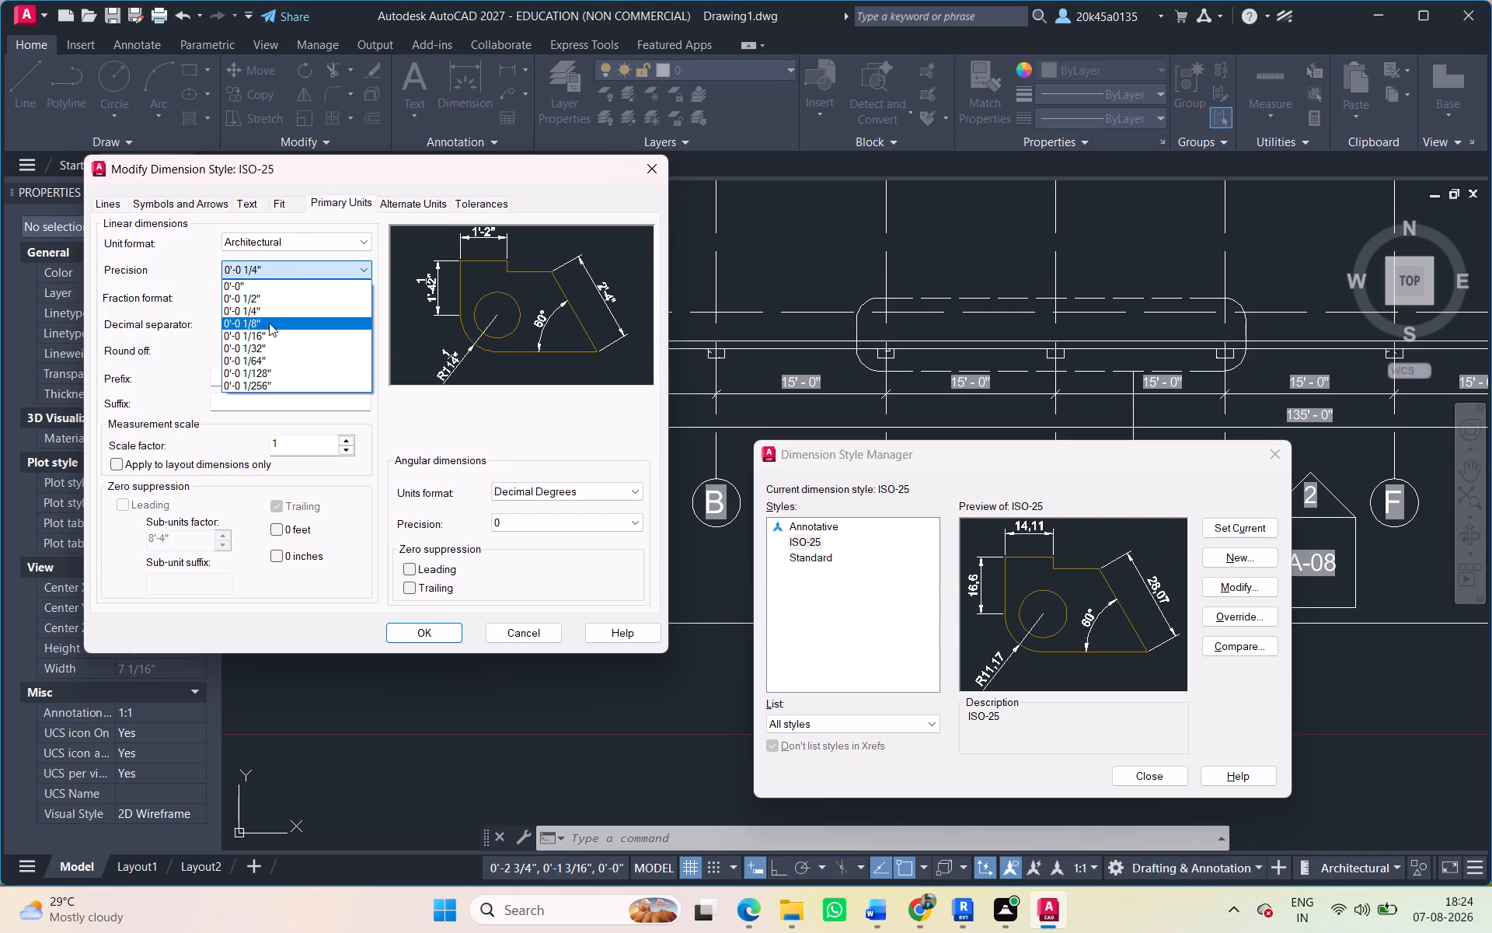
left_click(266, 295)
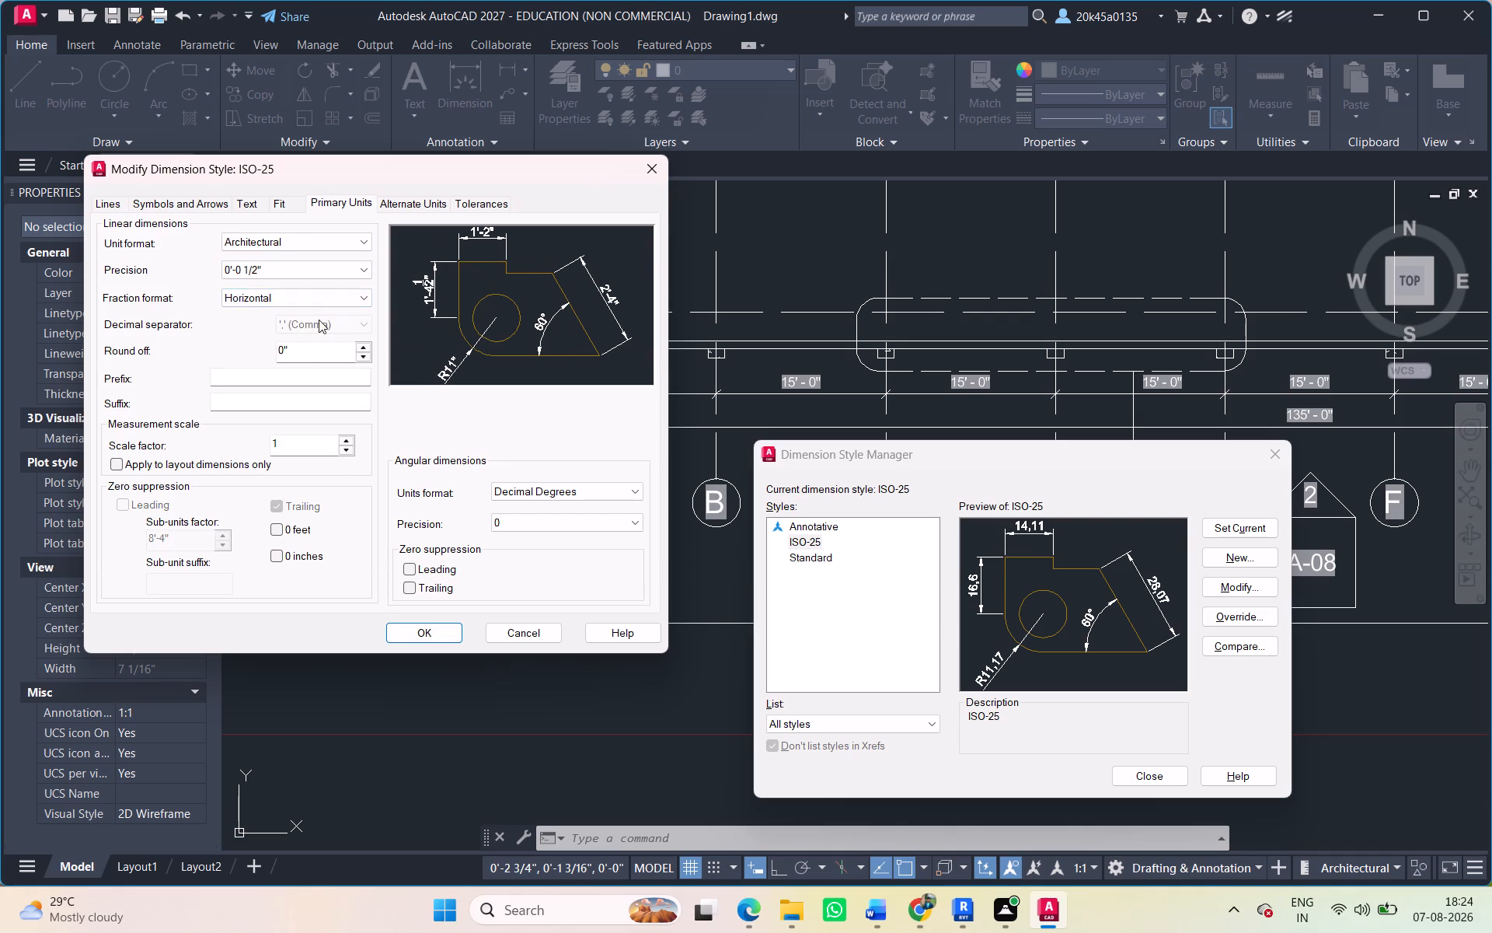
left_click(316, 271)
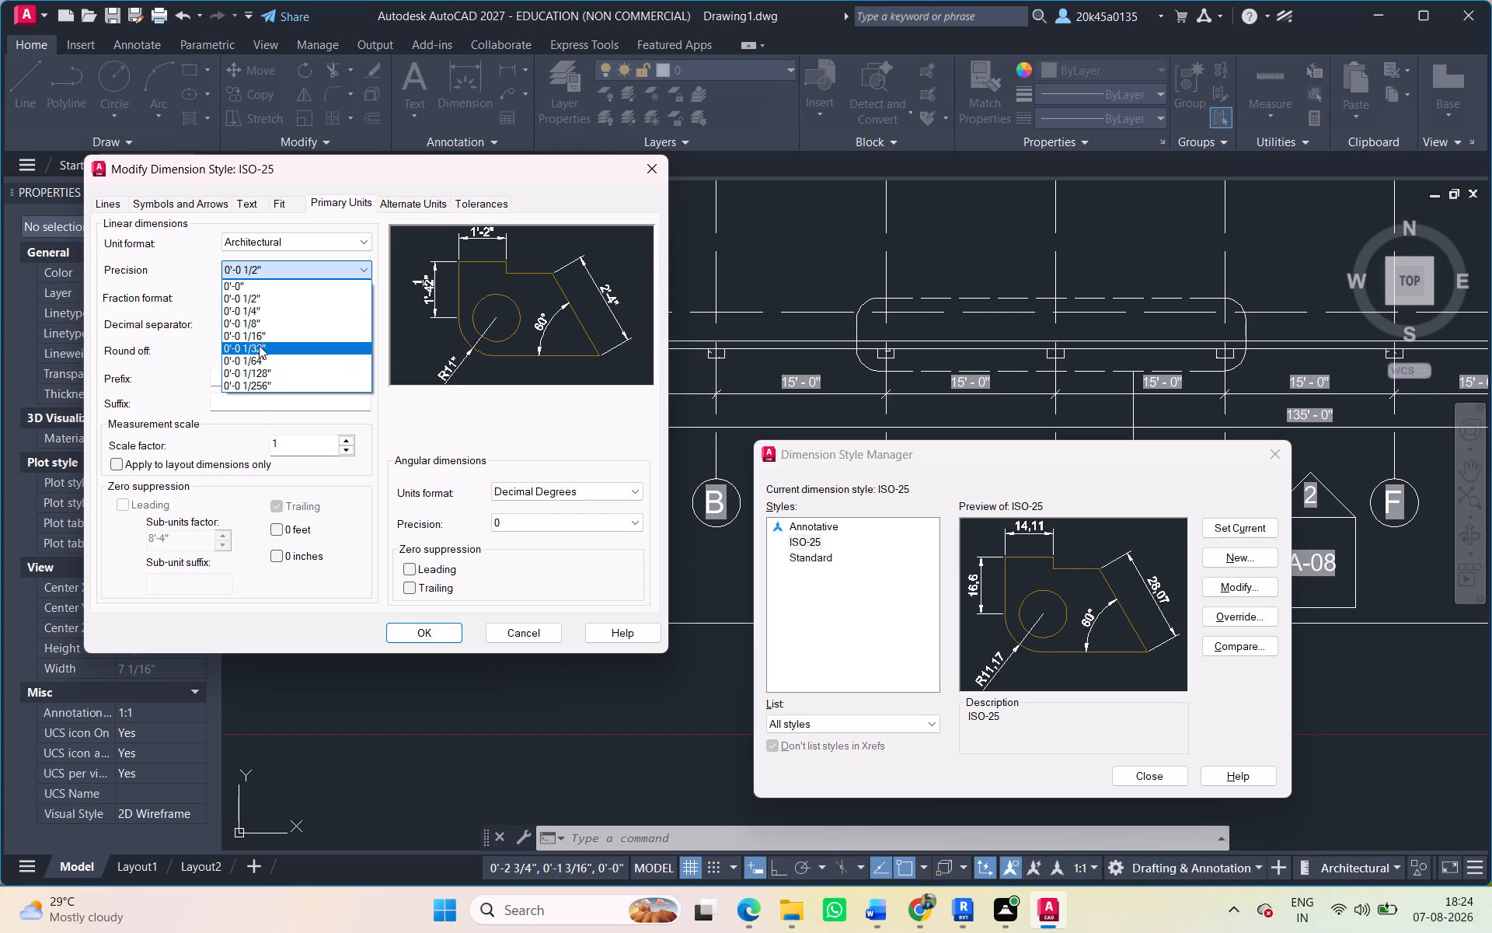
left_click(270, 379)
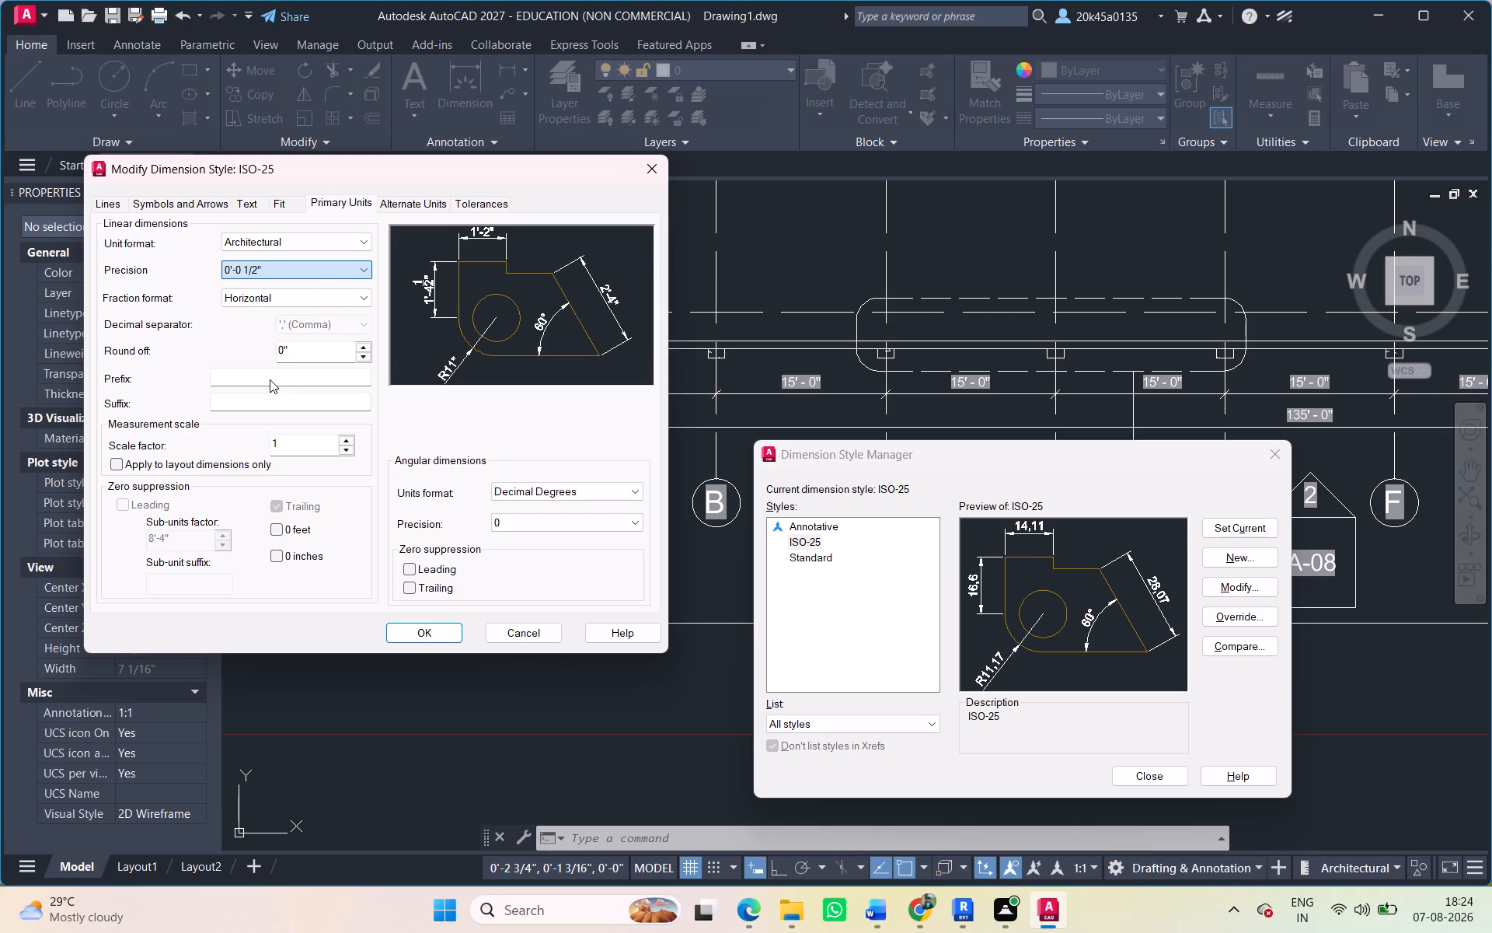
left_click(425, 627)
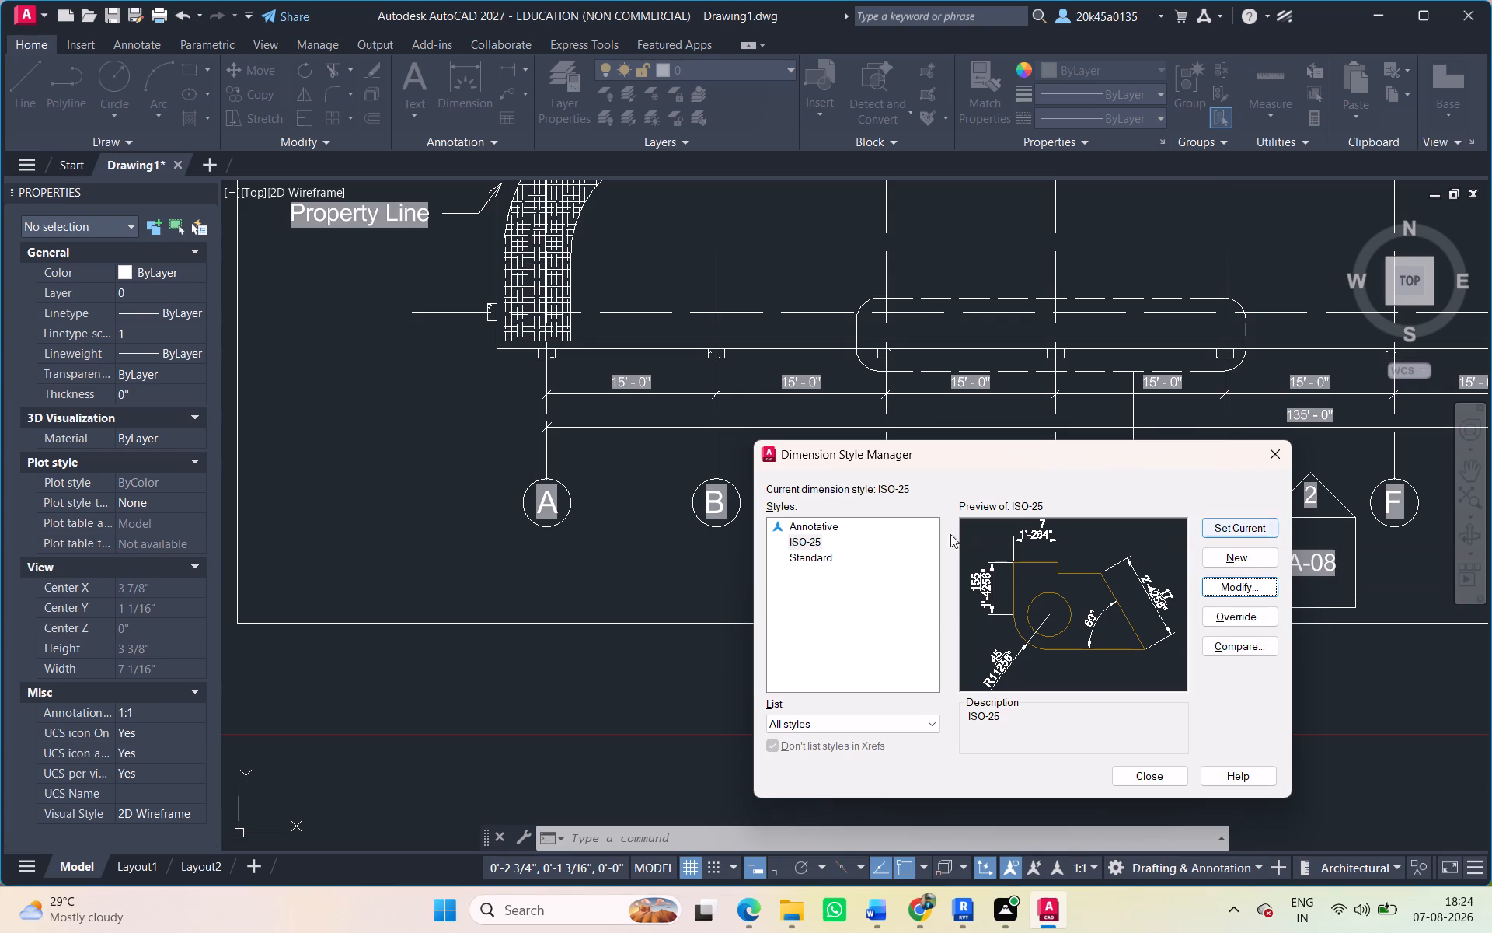
Modify the ISO-25 dimension style's primary units to Engineering format with 0'-0.00000000" precision and make the style current.
left_click(1239, 578)
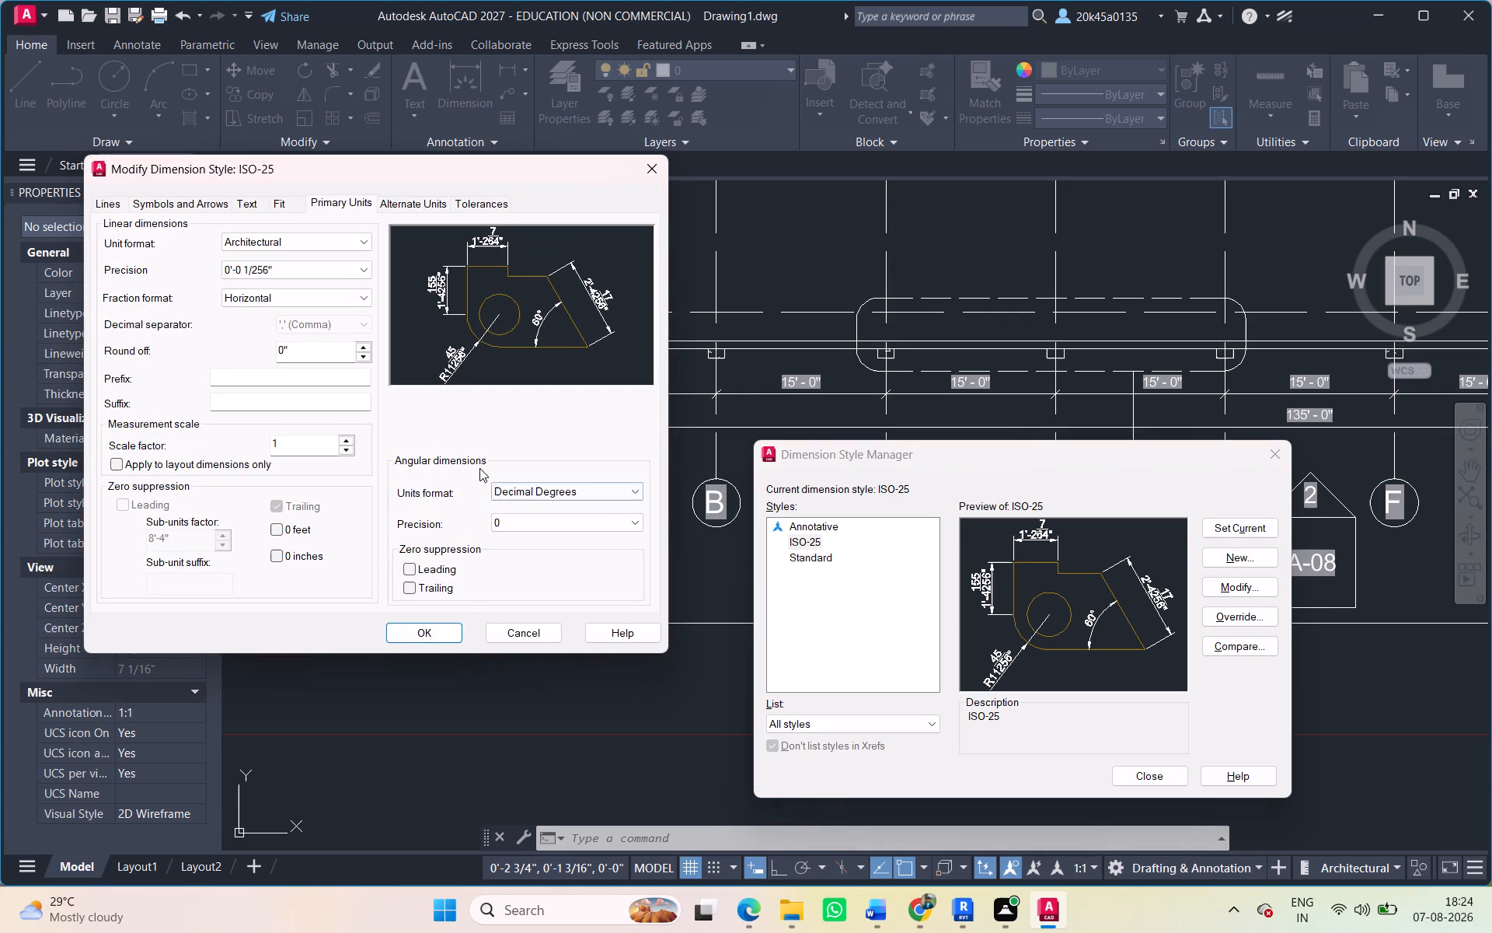
left_click(322, 234)
left_click(302, 277)
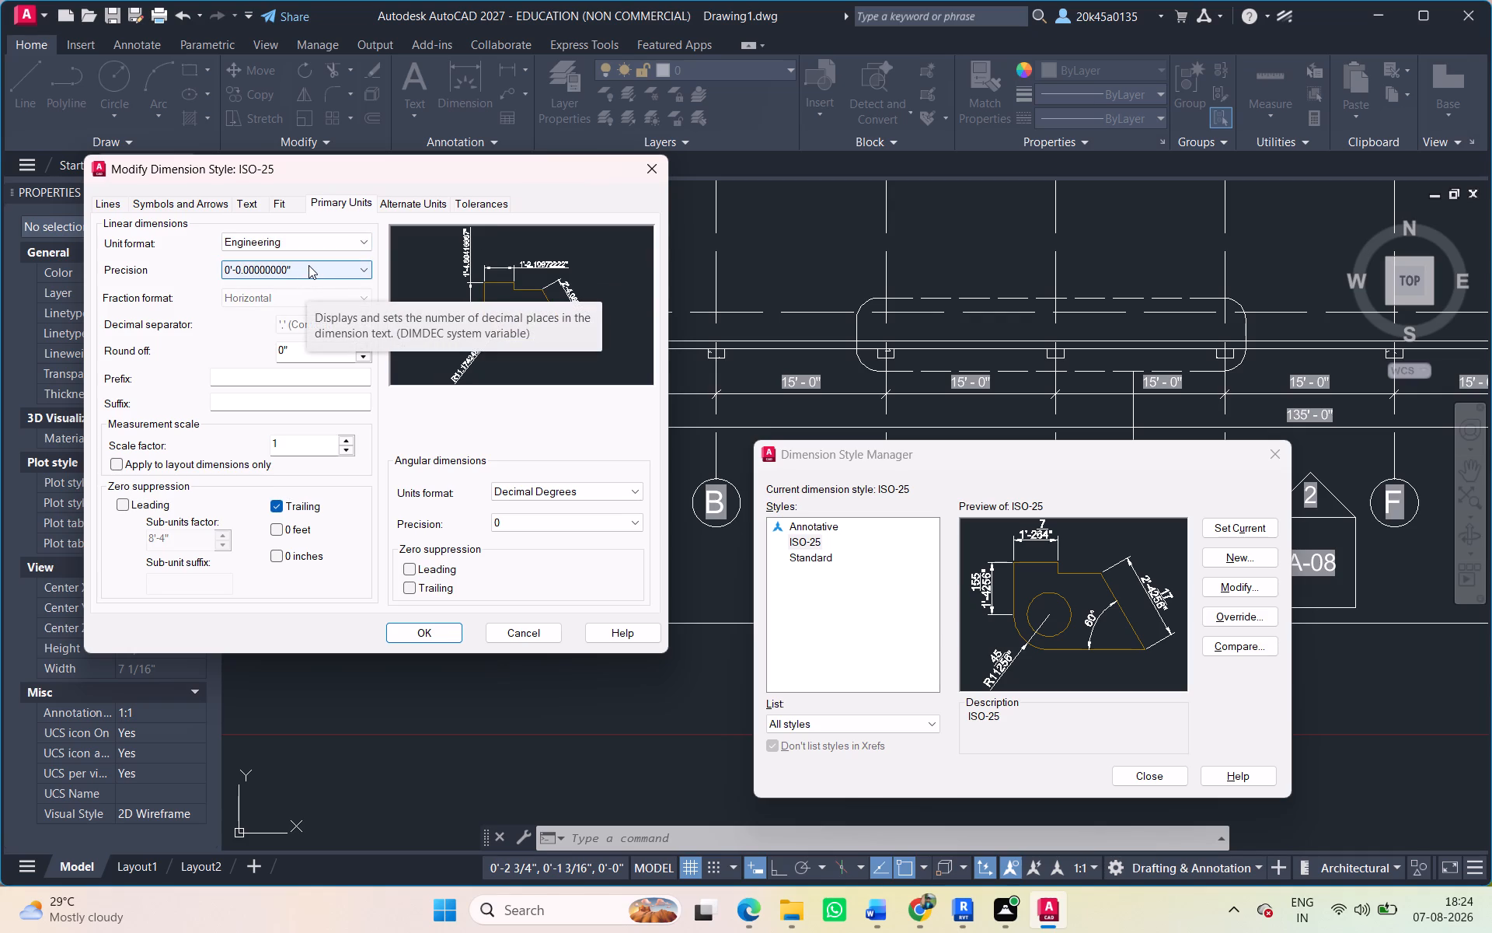
left_click(309, 265)
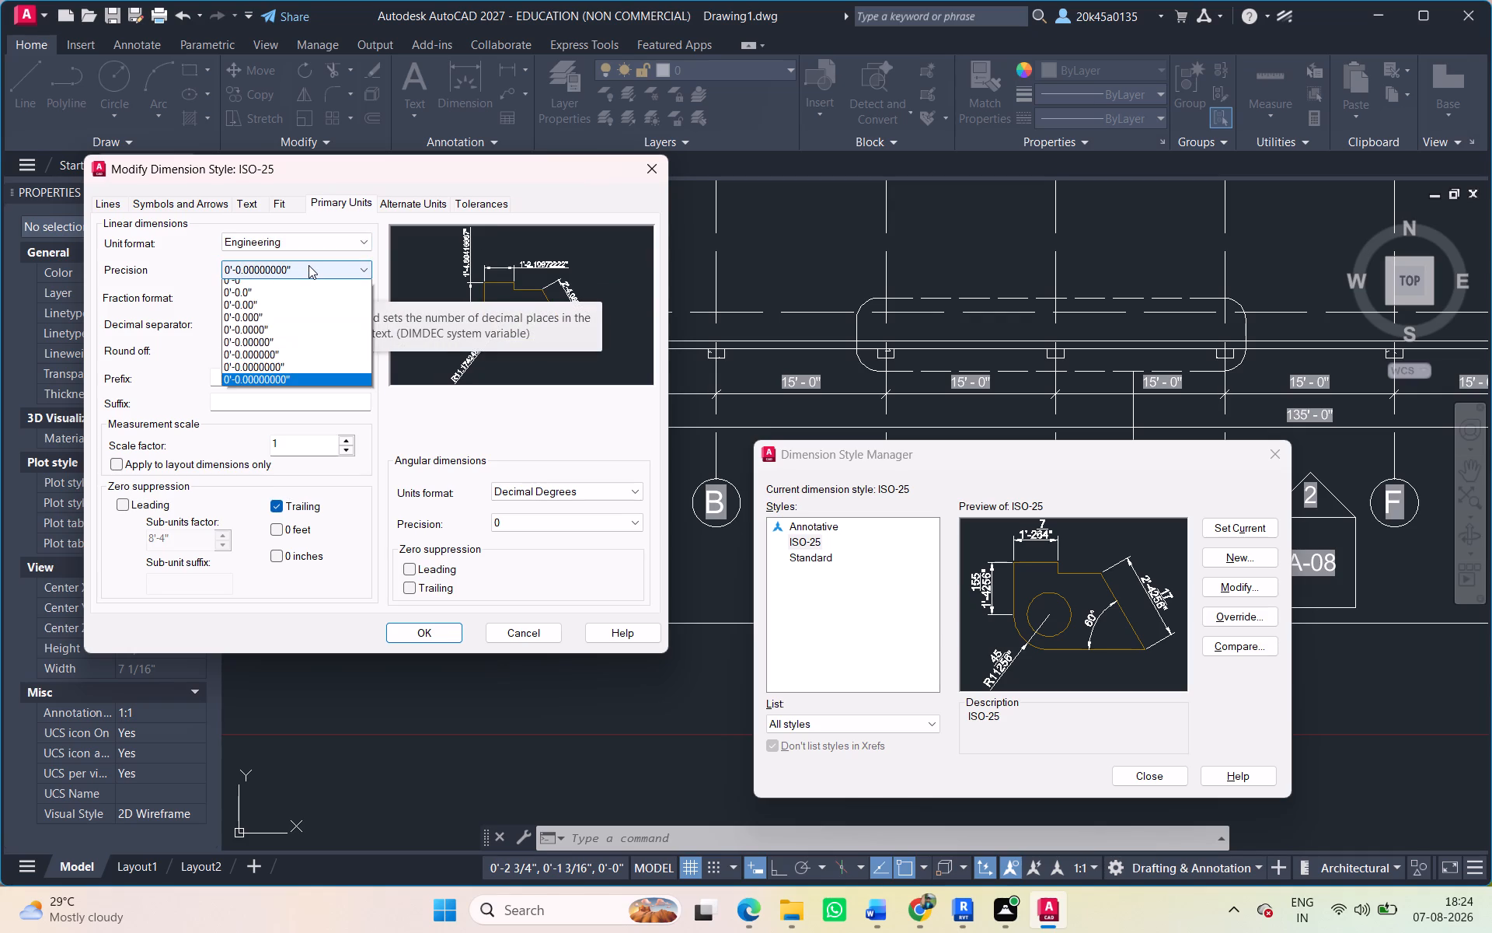
left_click(291, 385)
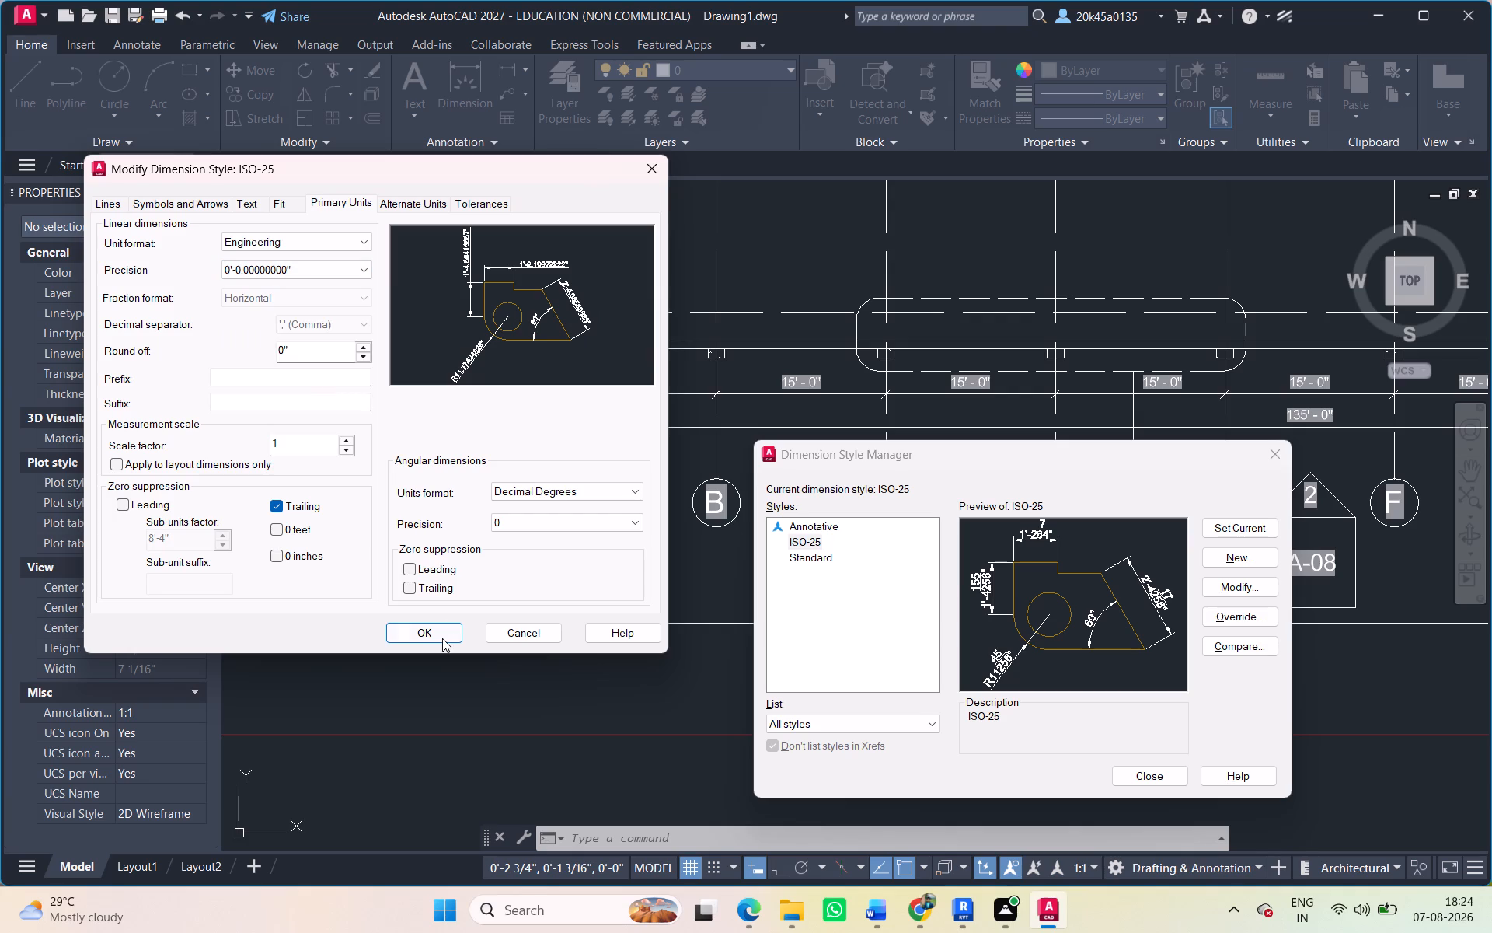
left_click(437, 638)
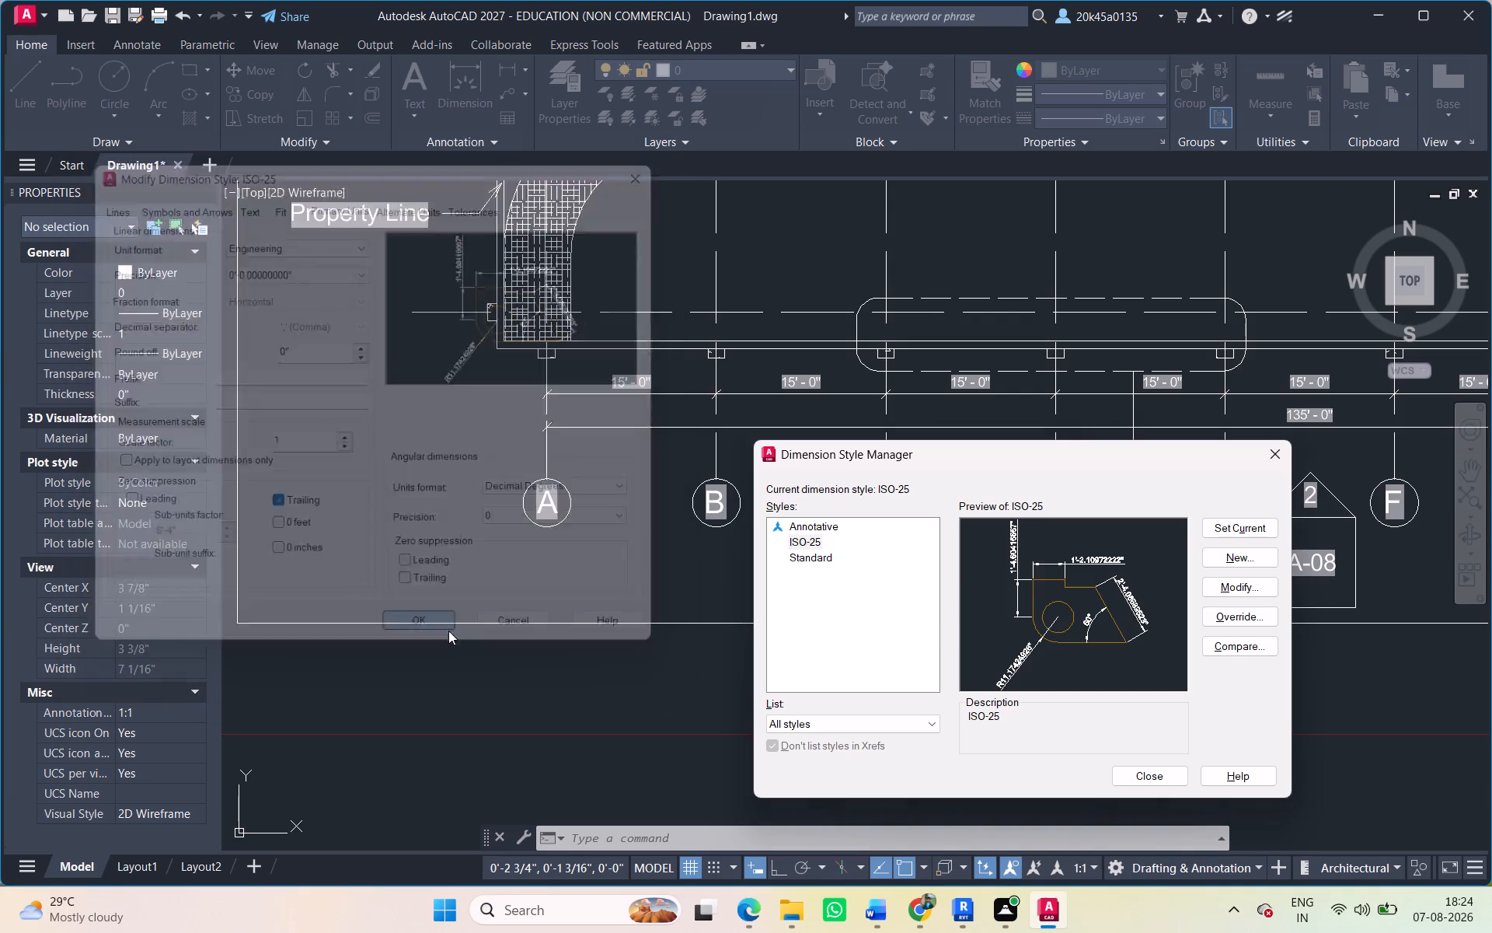
left_click(1238, 523)
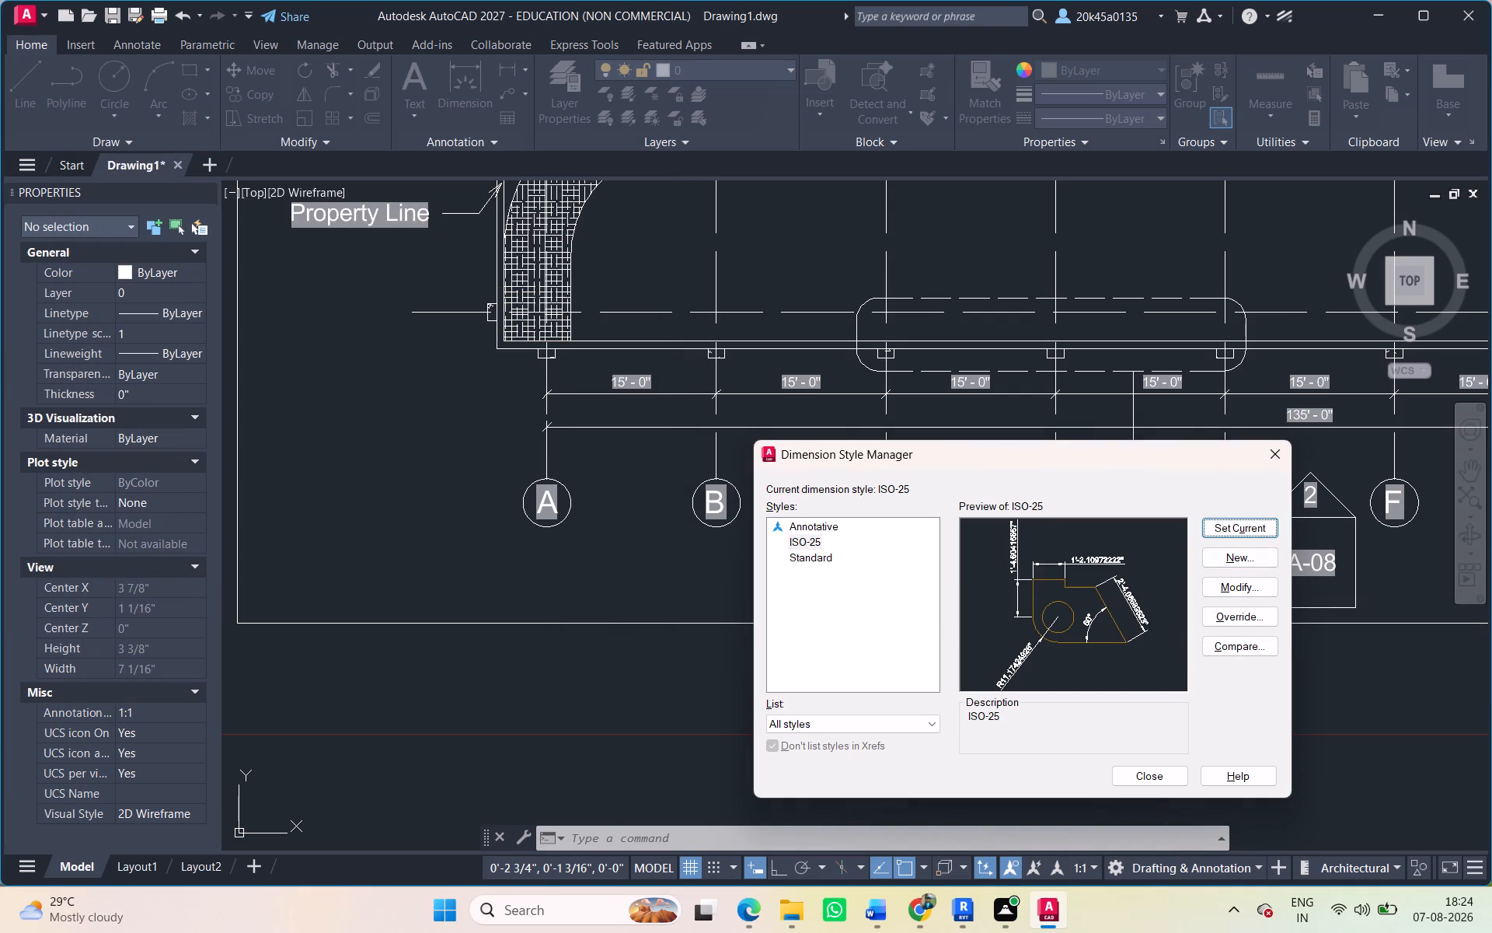
left_click(1141, 774)
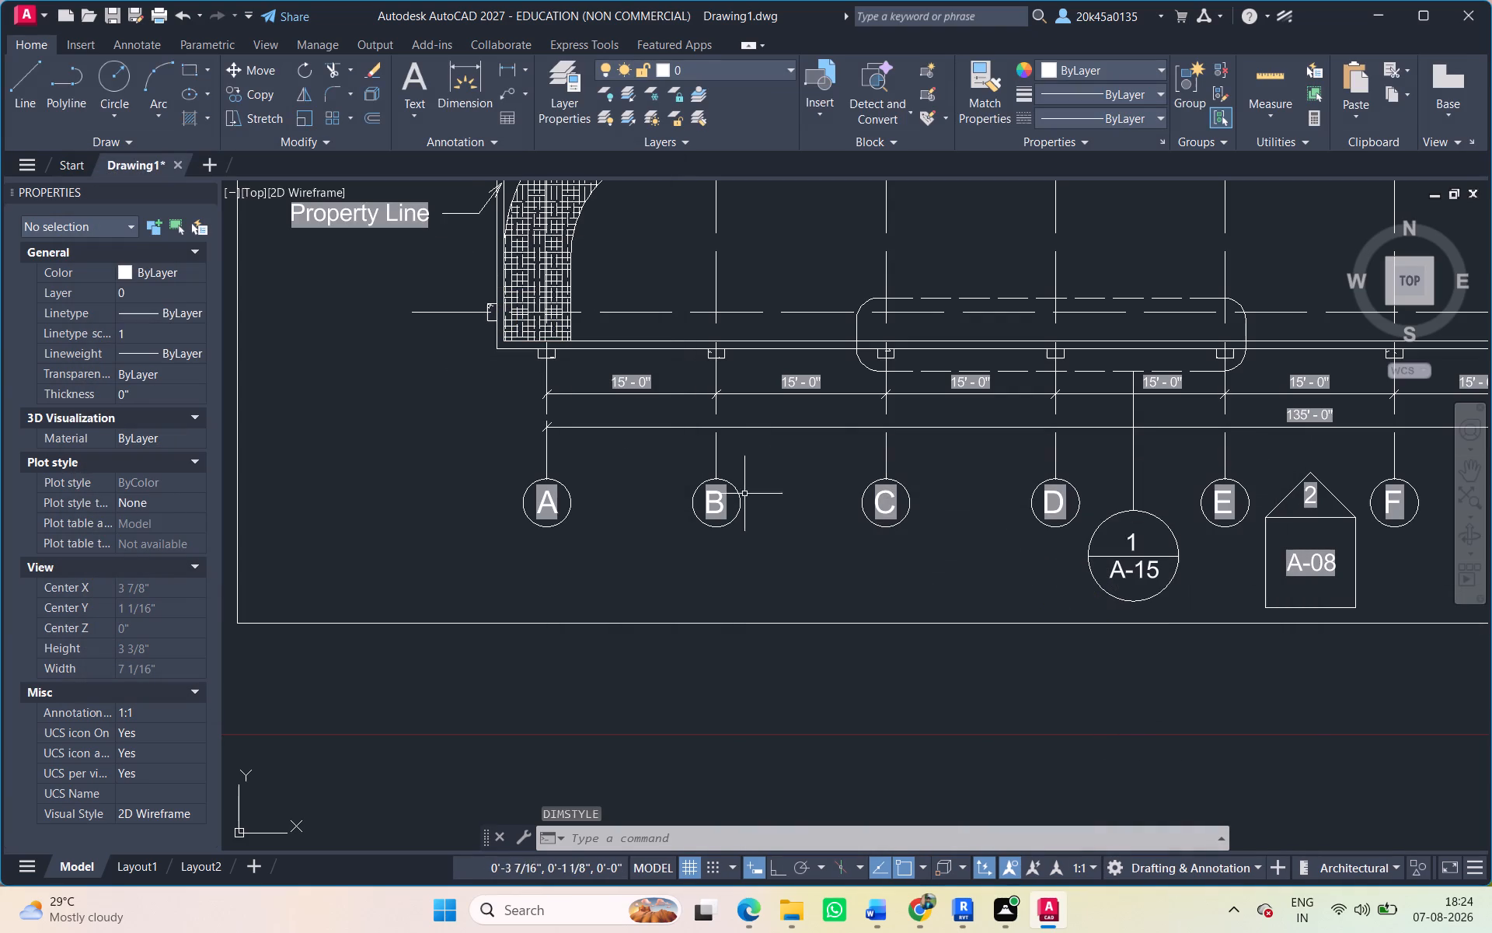
Add a linear dimension between grid lines A and B, placed below the ground floor plan sheet.
left_click(505, 65)
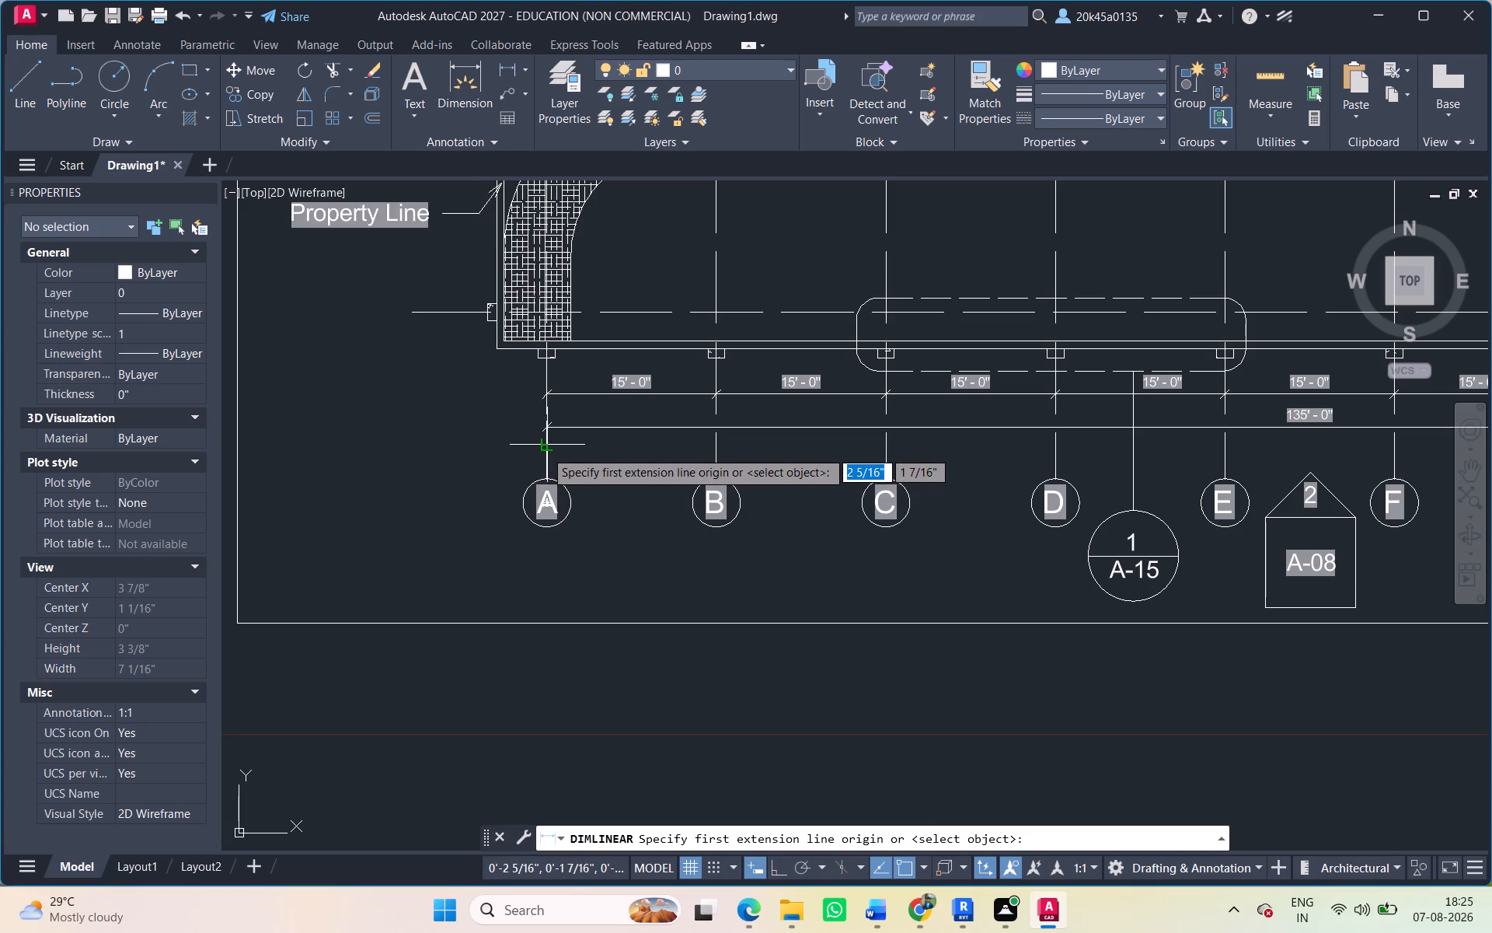
left_click(545, 450)
left_click(714, 448)
scroll(661, 487, "down", 3)
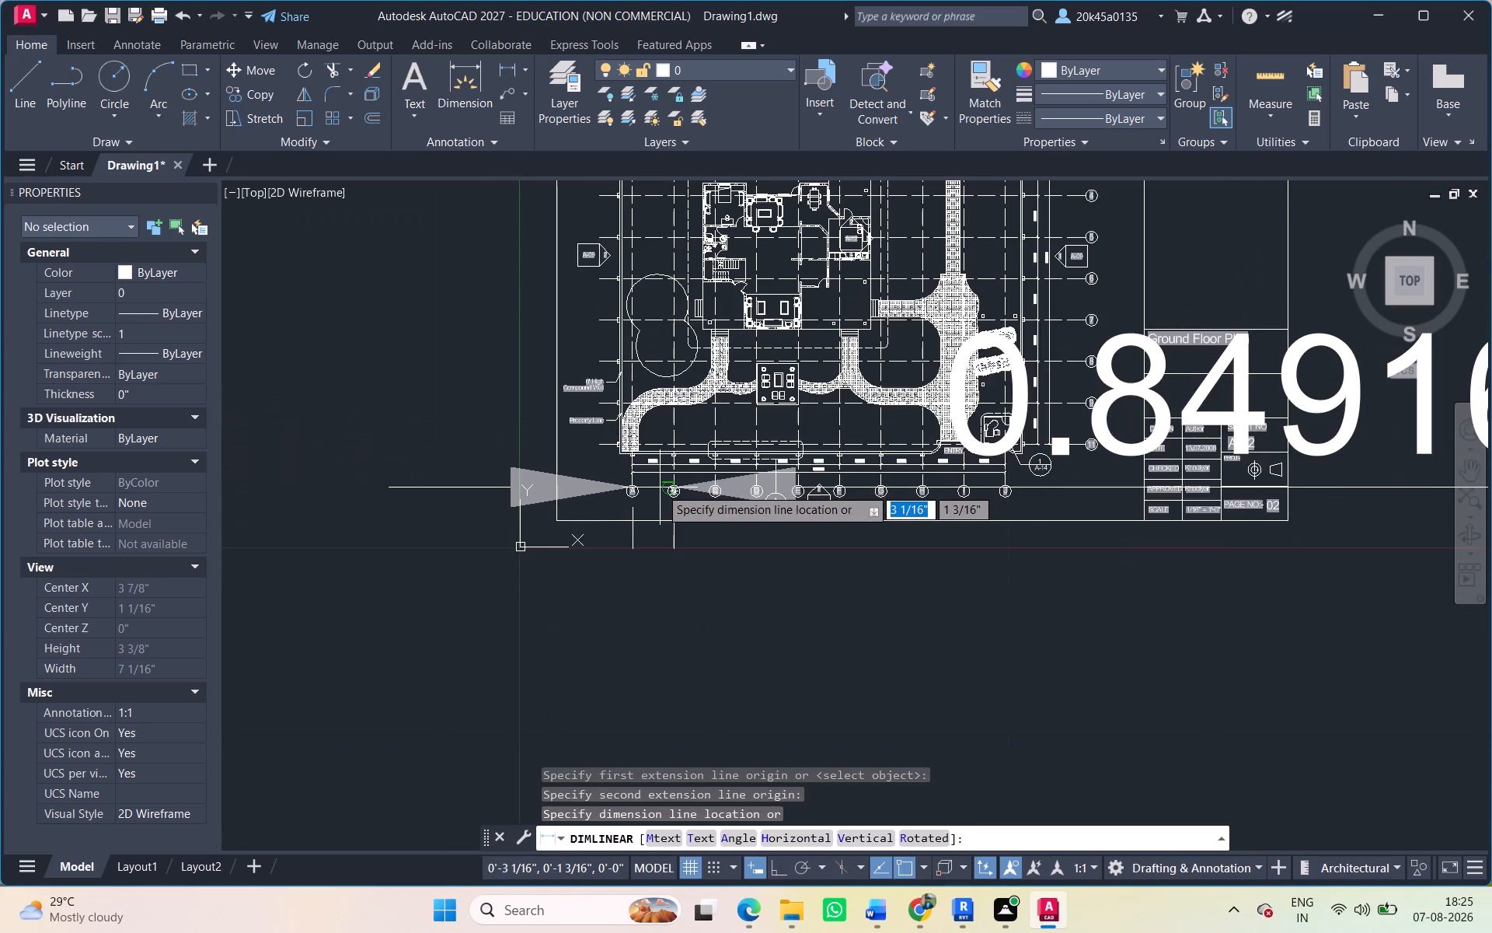
scroll(619, 673, "down", 2)
middle_click_drag(615, 673, 600, 613)
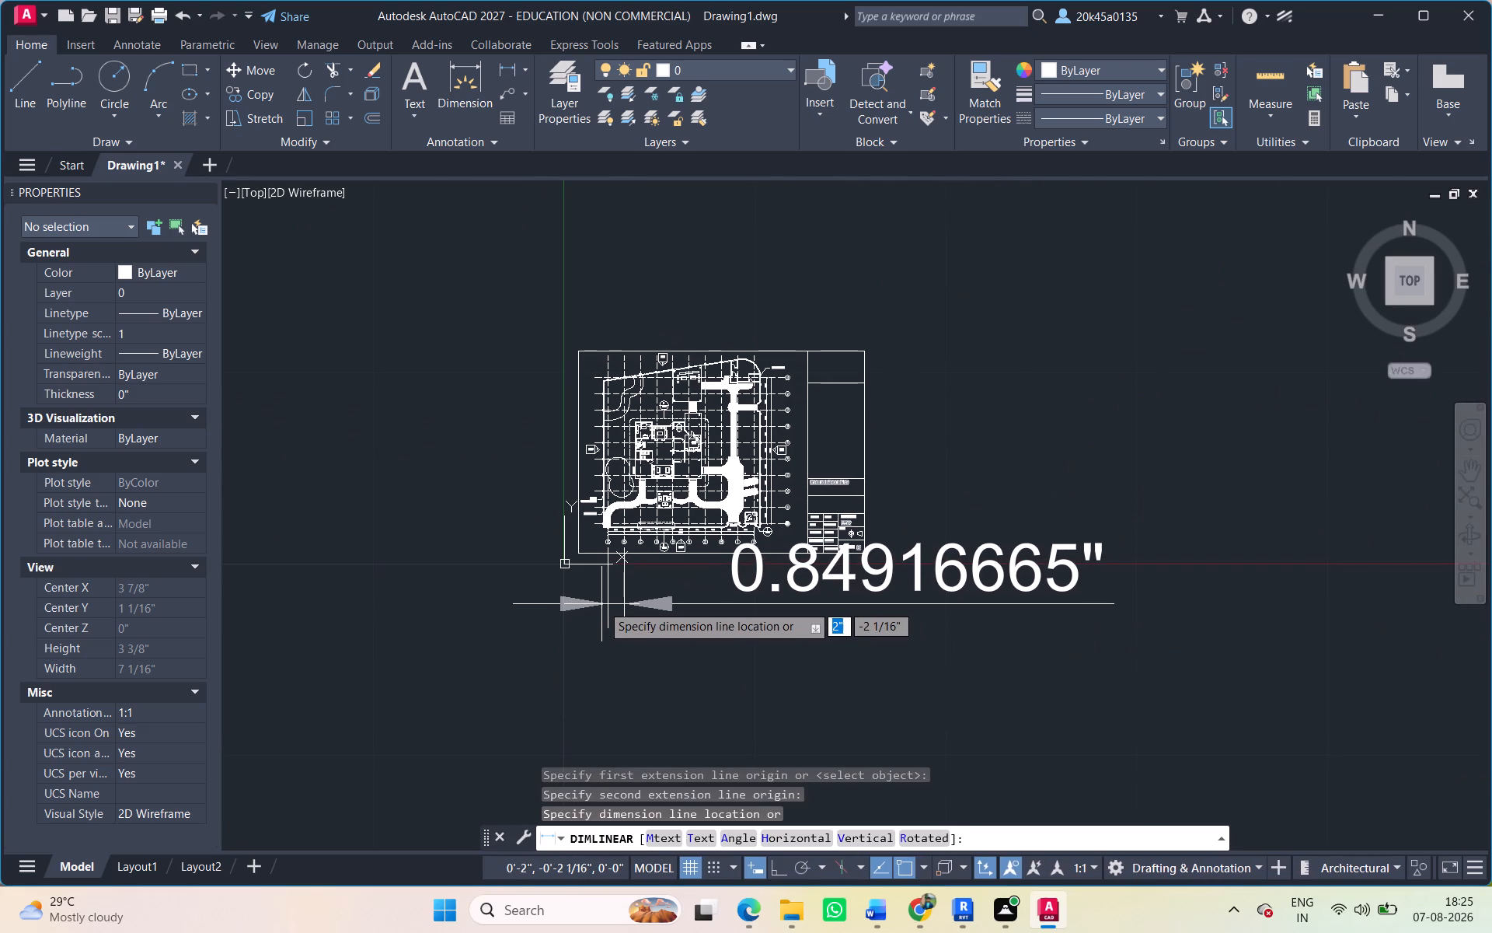
left_click(601, 604)
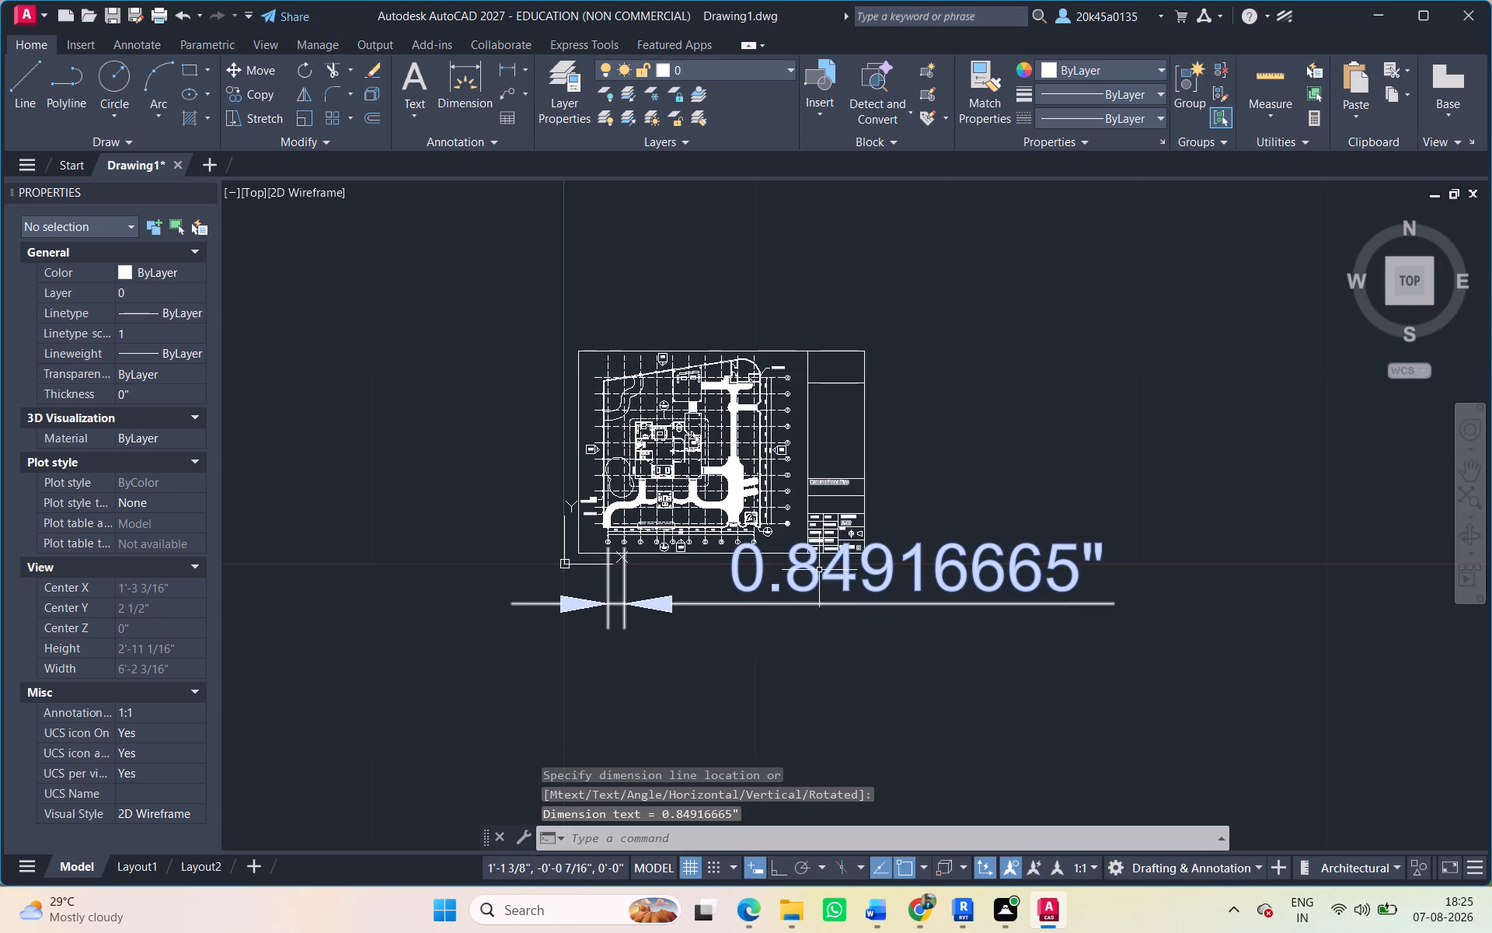
Open the text of the dimension between grids A and B and copy its full value.
left_click(818, 569)
double_click(818, 569)
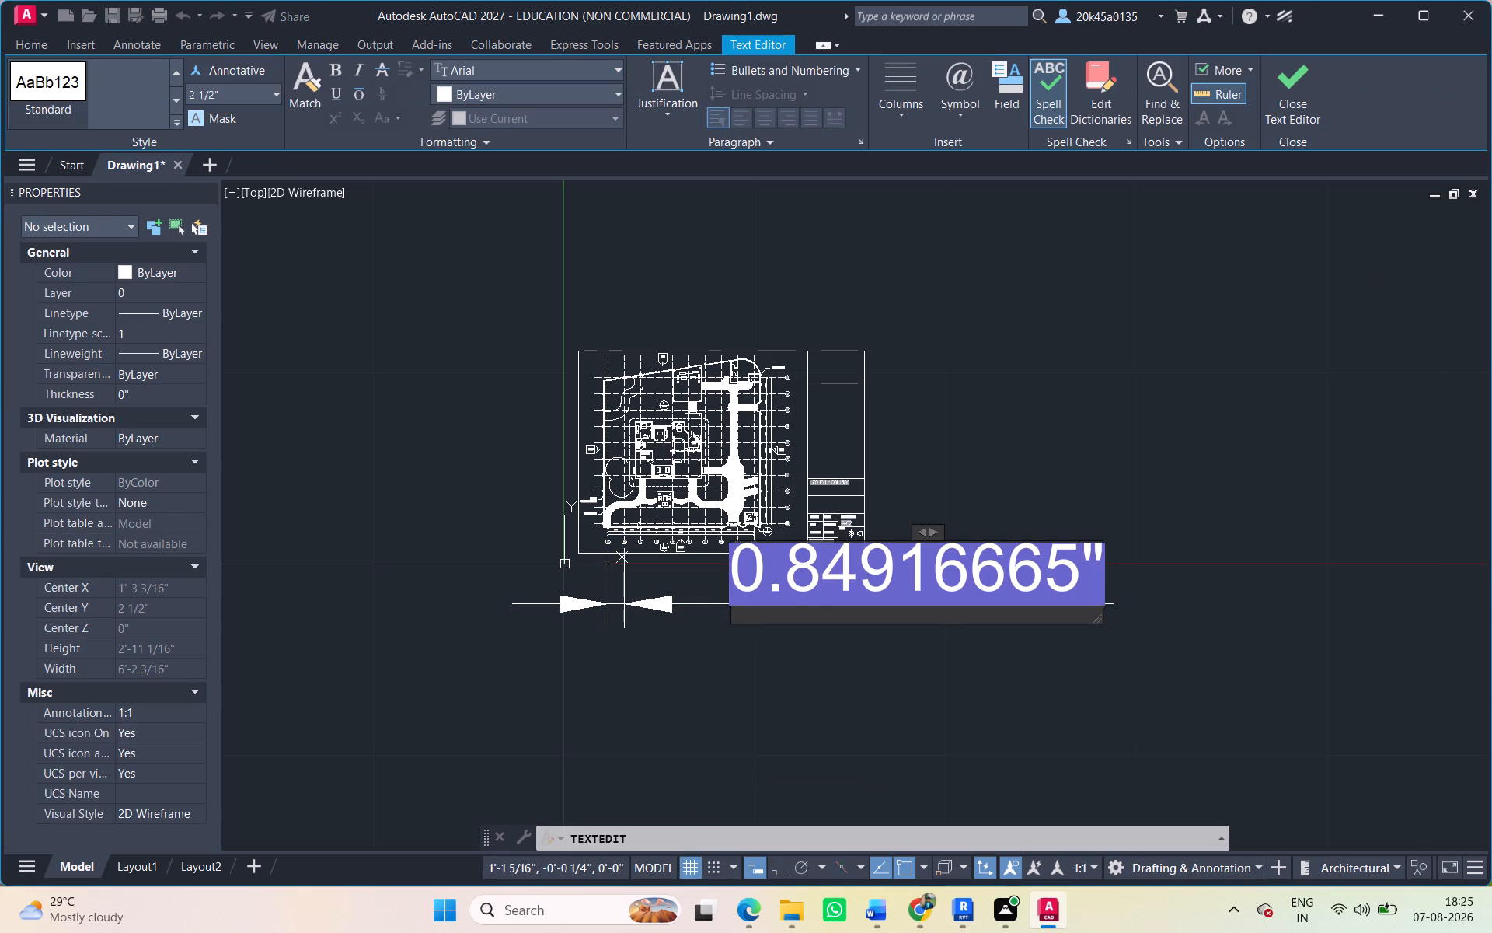
key("ctrl+a")
key("ctrl+c")
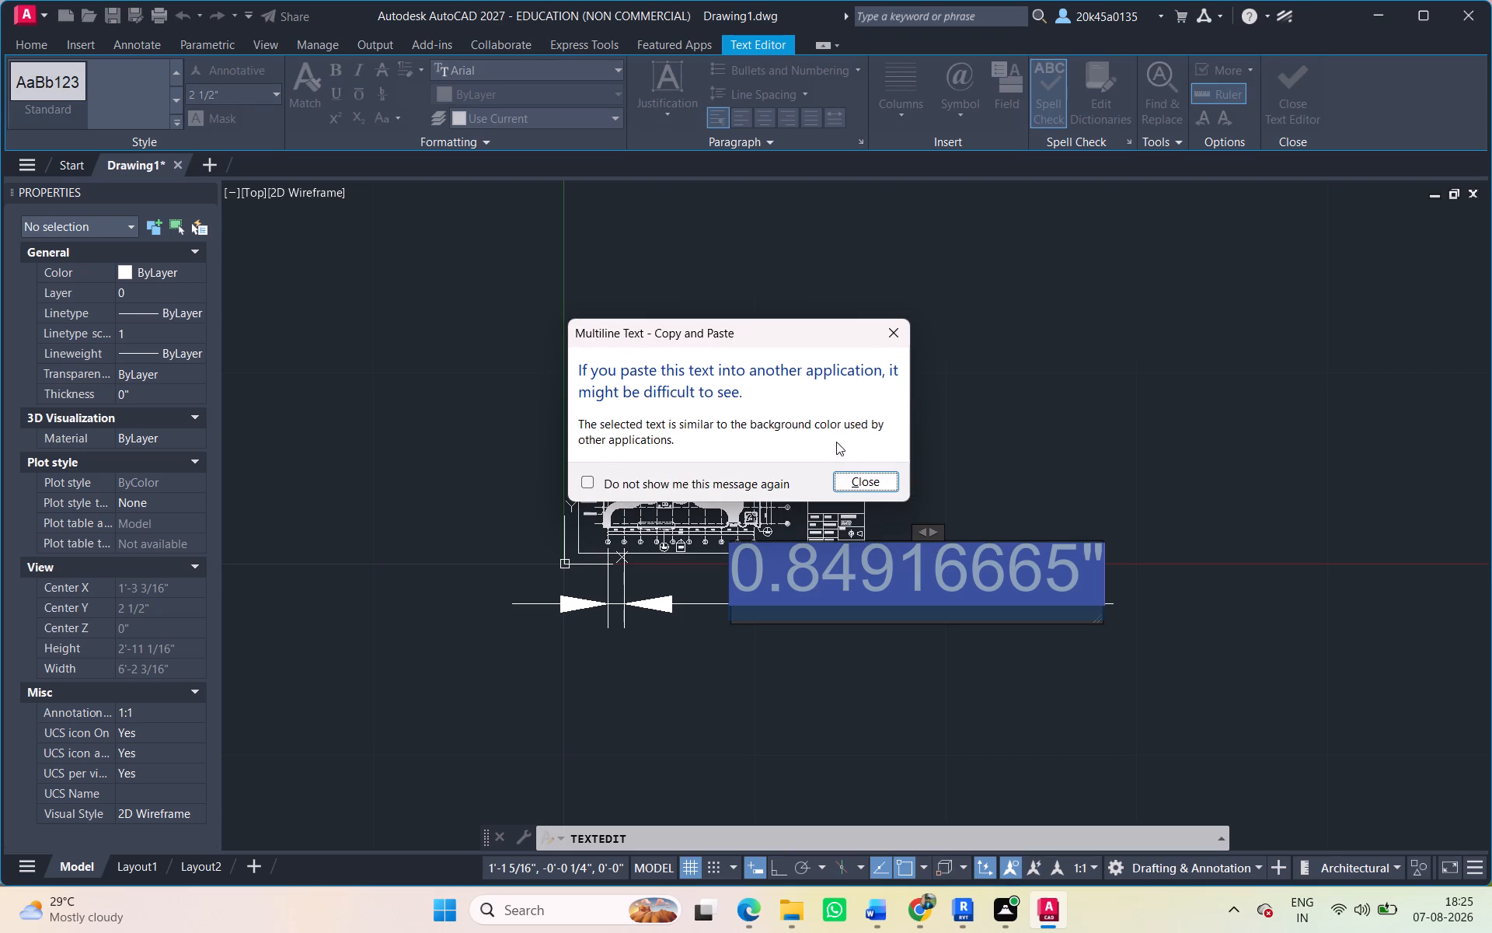
left_click(858, 484)
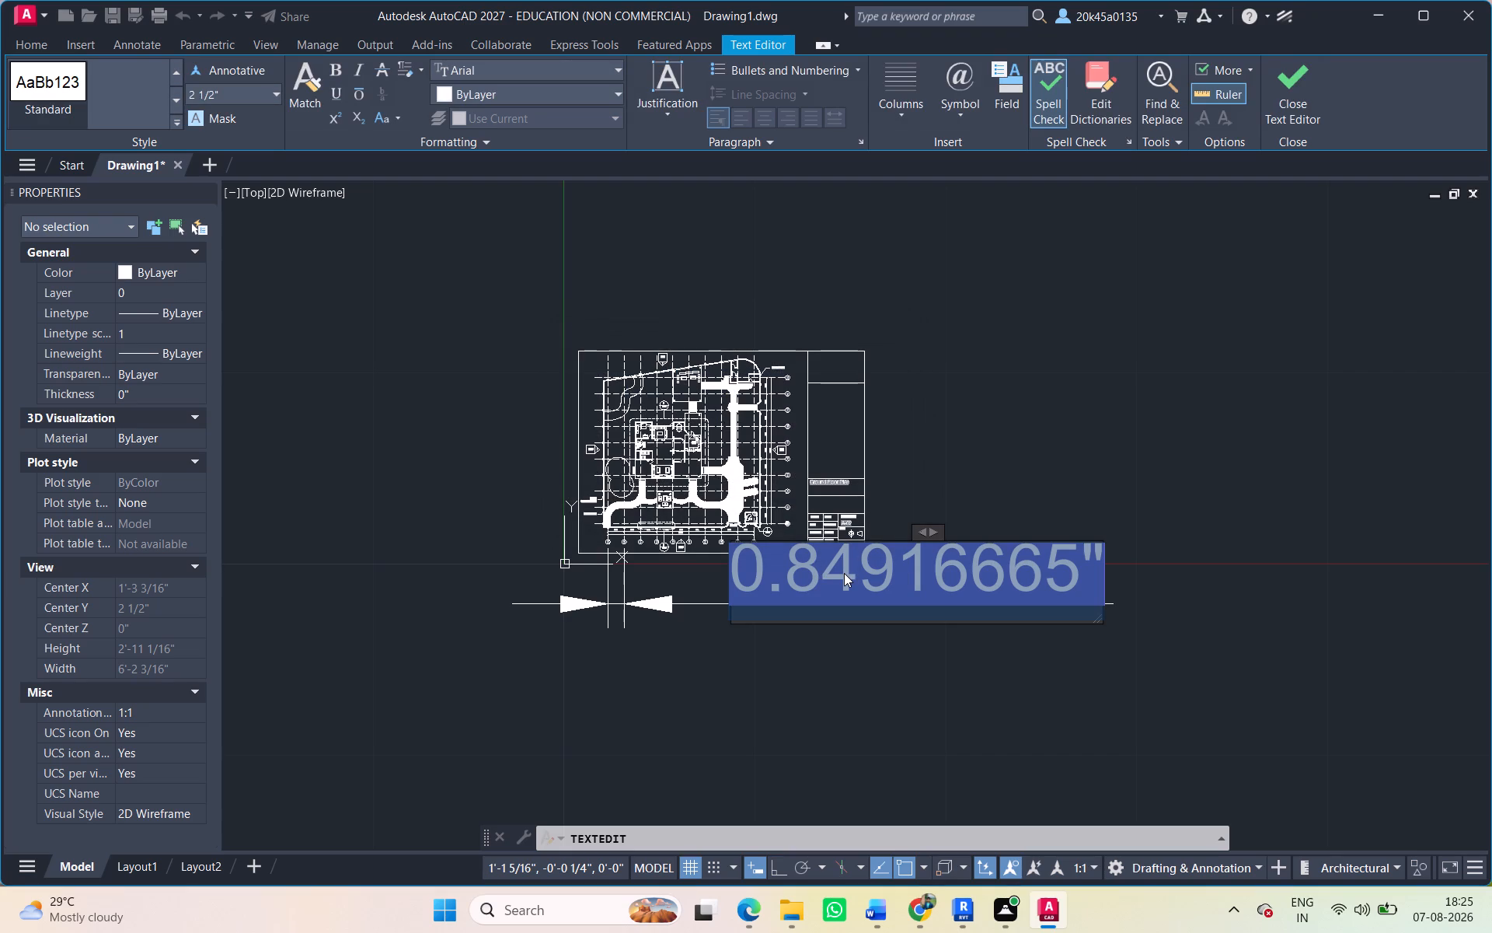
Reopen the text of the dimension between grids A and B, copy its entire value, and suppress future copy-and-paste messages.
left_click(844, 573)
left_click(844, 573)
double_click(844, 573)
key("Escape")
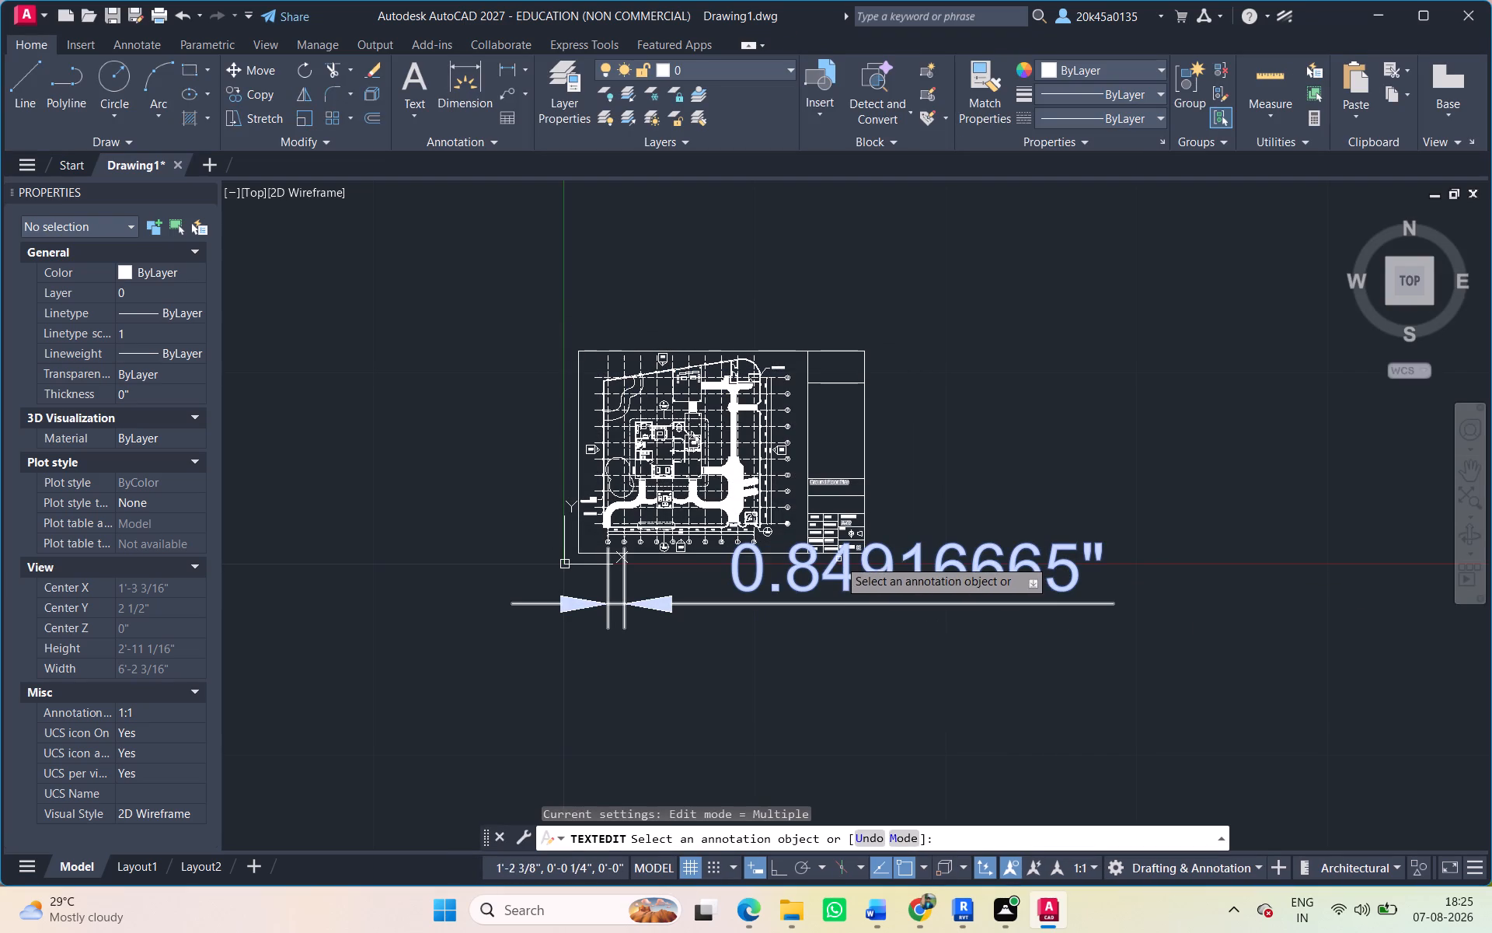
key("Escape")
key("Escape")
double_click(843, 567)
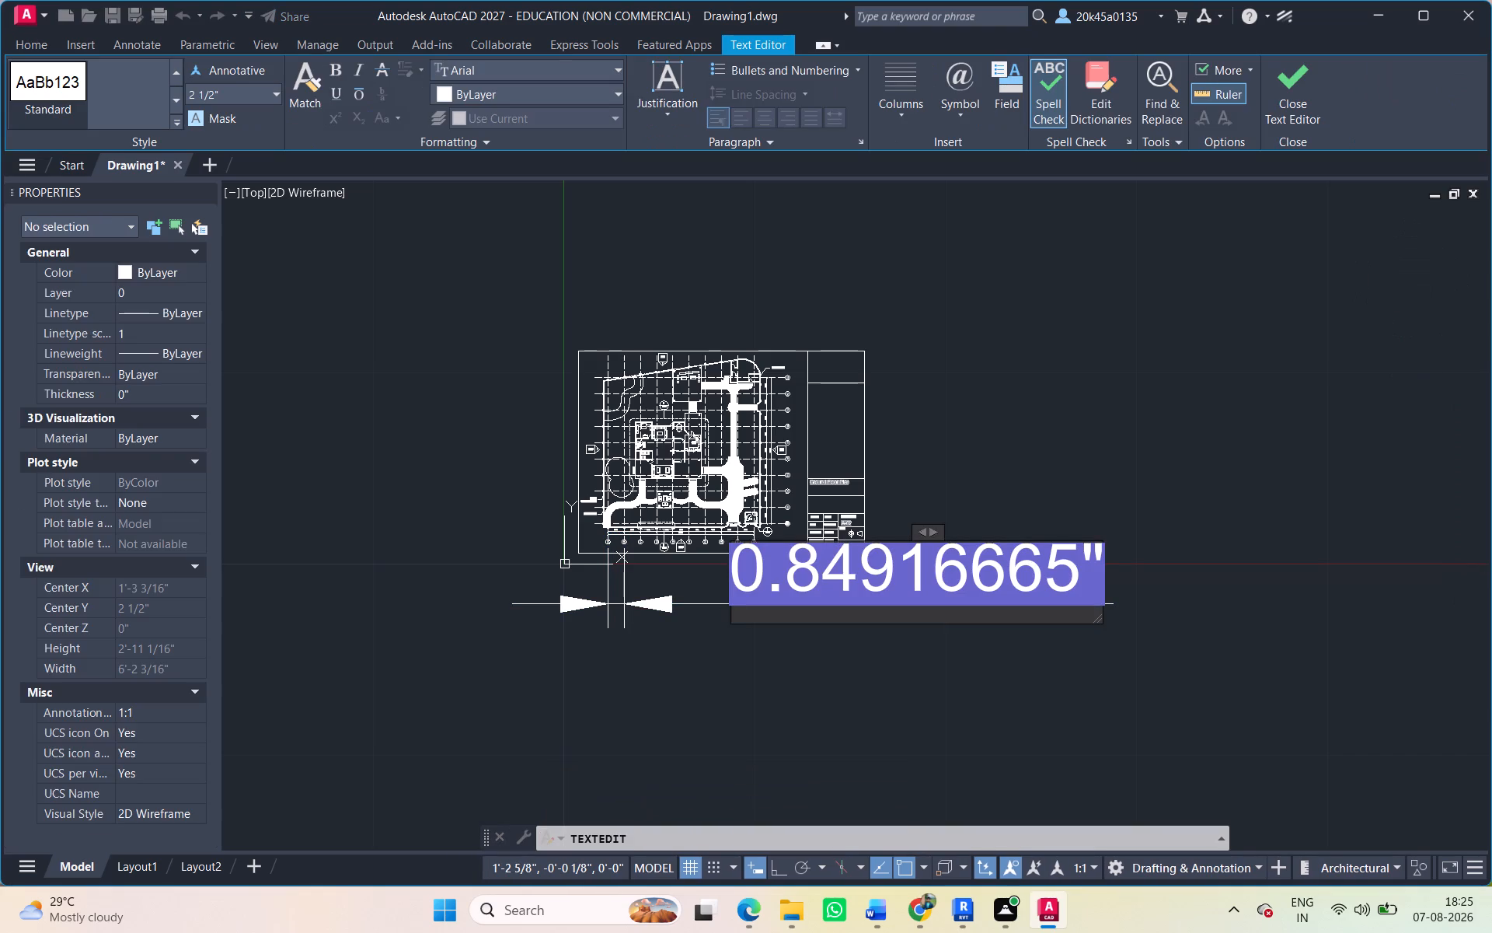
key("ctrl+c")
key("ctrl+a")
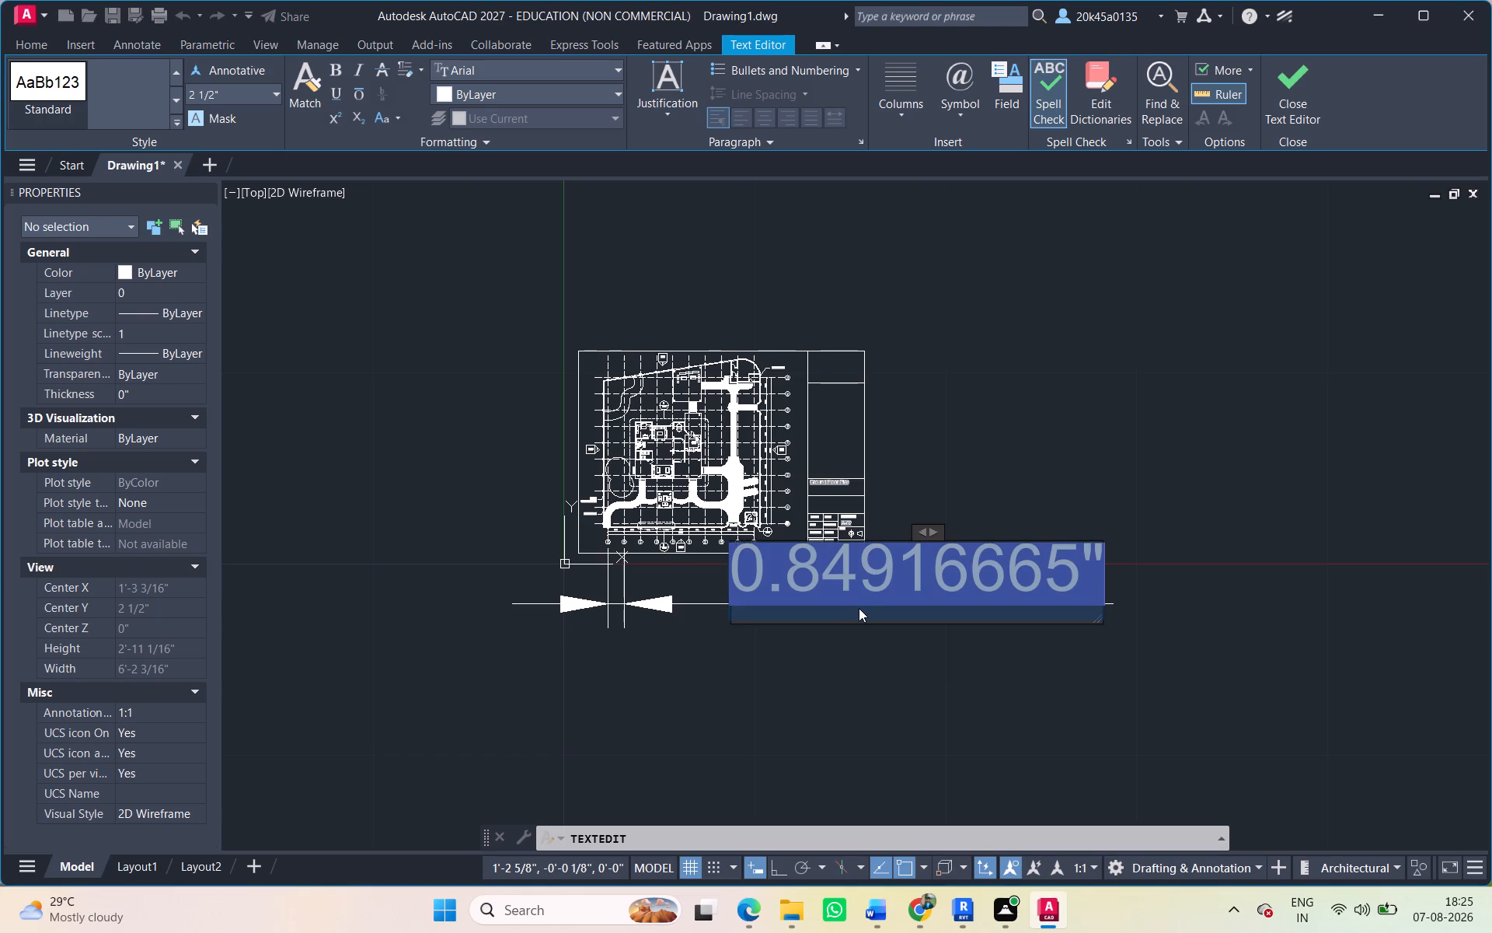
key("ctrl+c")
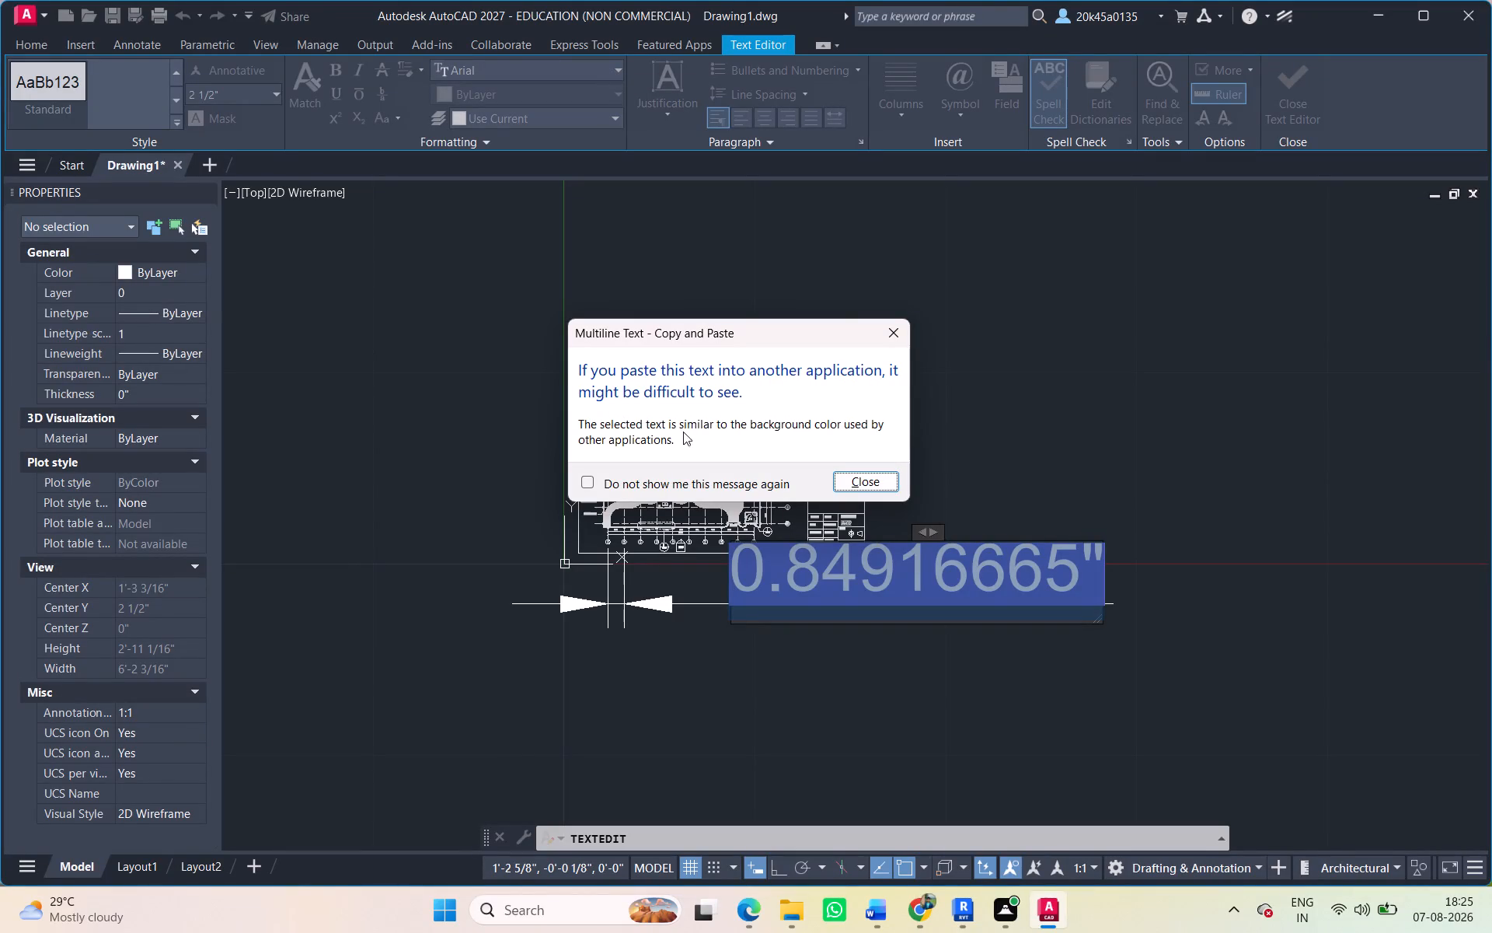
left_click(873, 487)
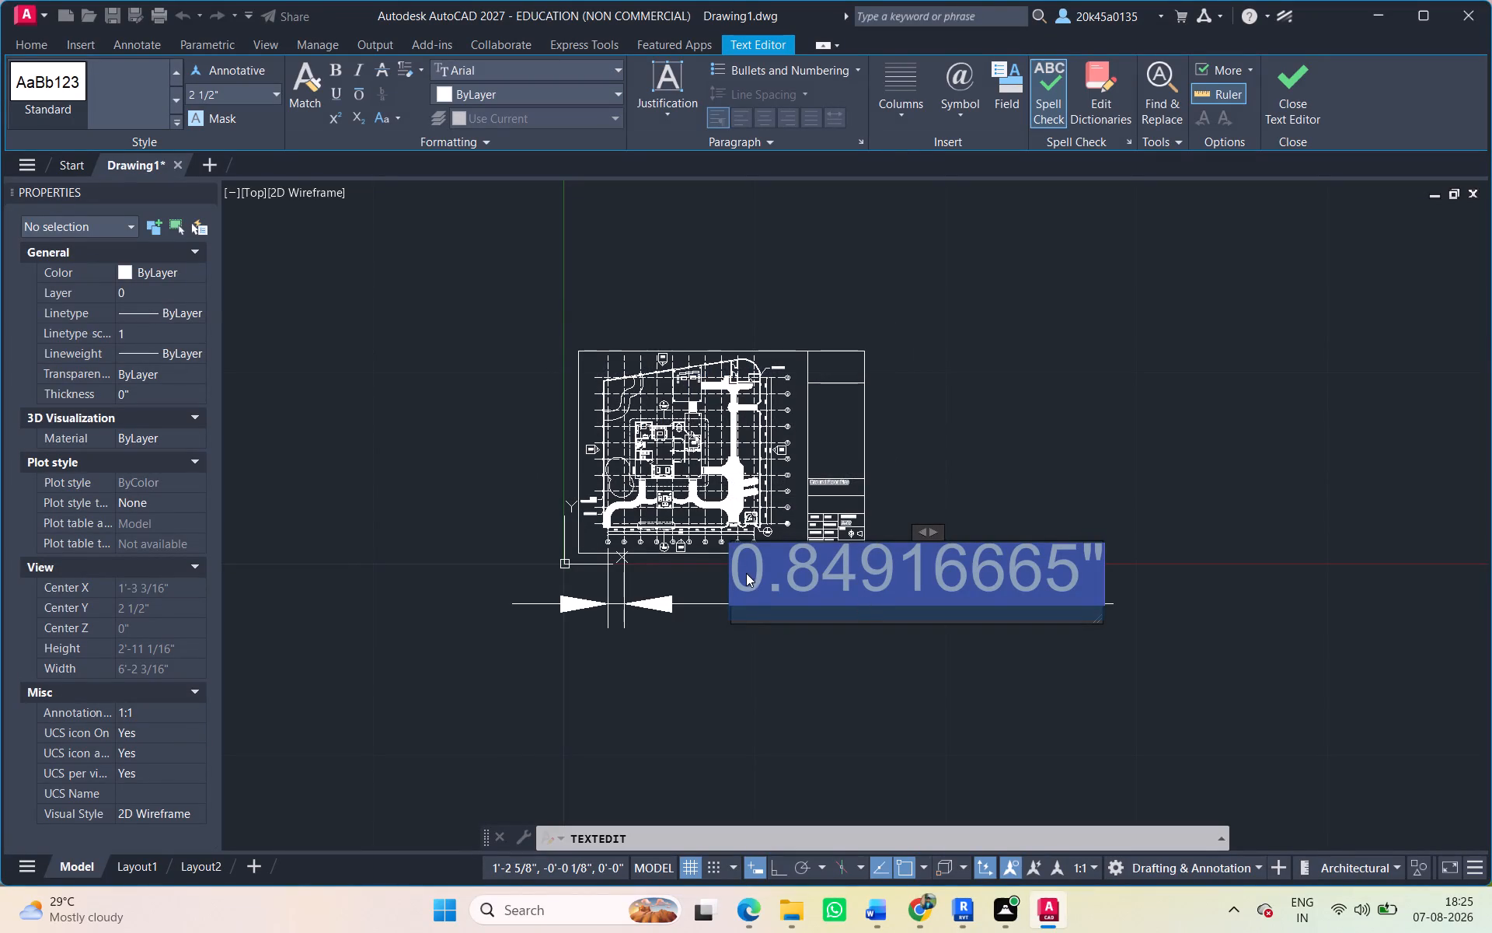
key("ctrl+c")
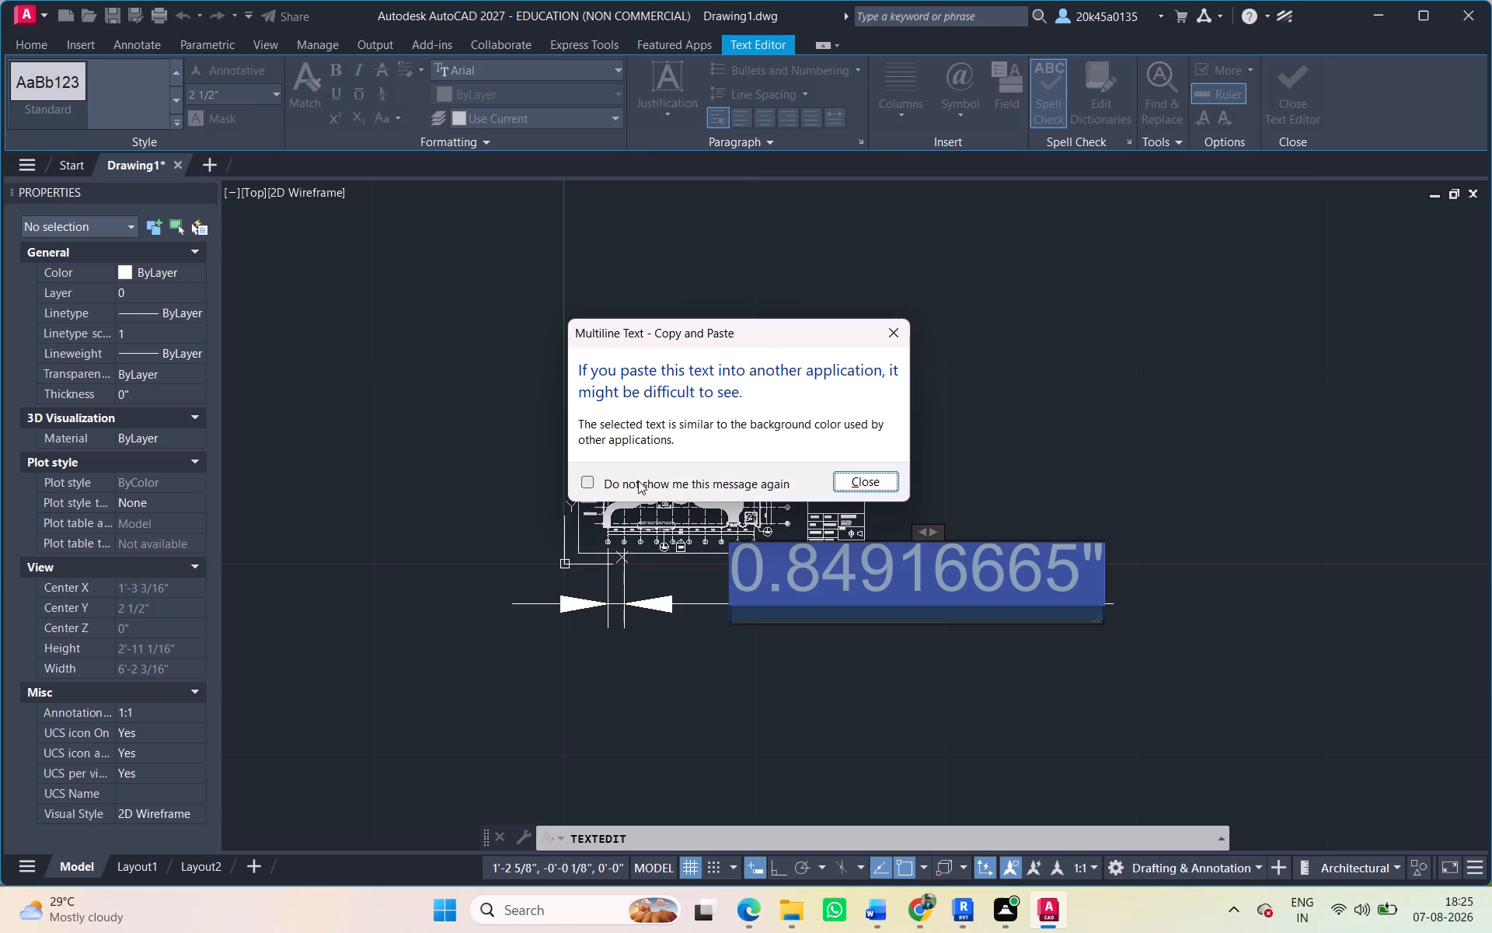
left_click(594, 483)
left_click(863, 484)
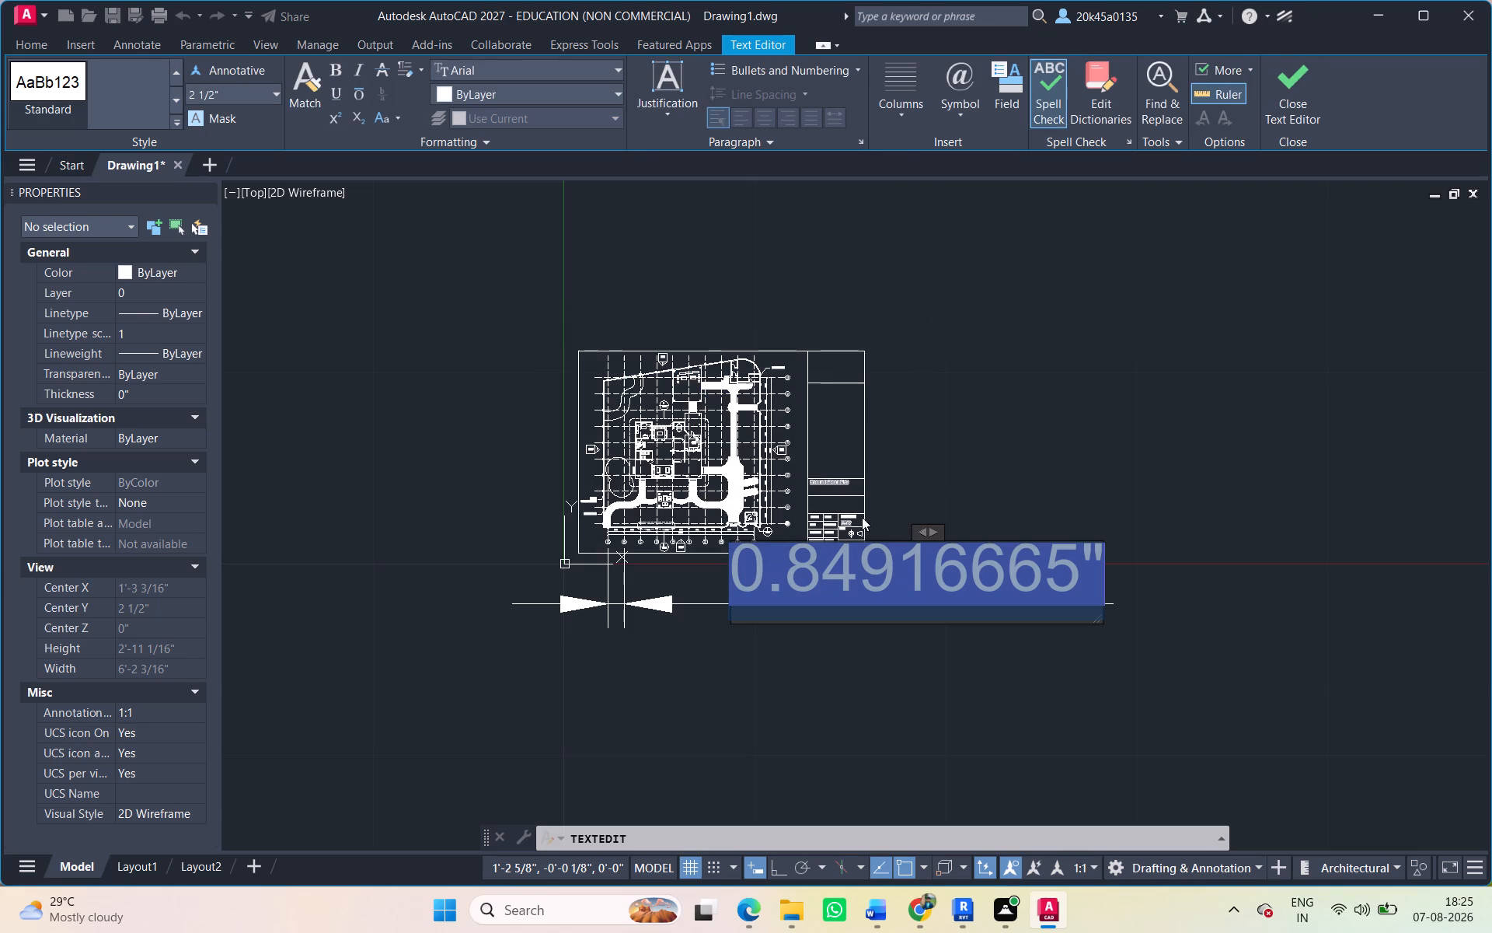
key("ctrl+c")
key("Escape")
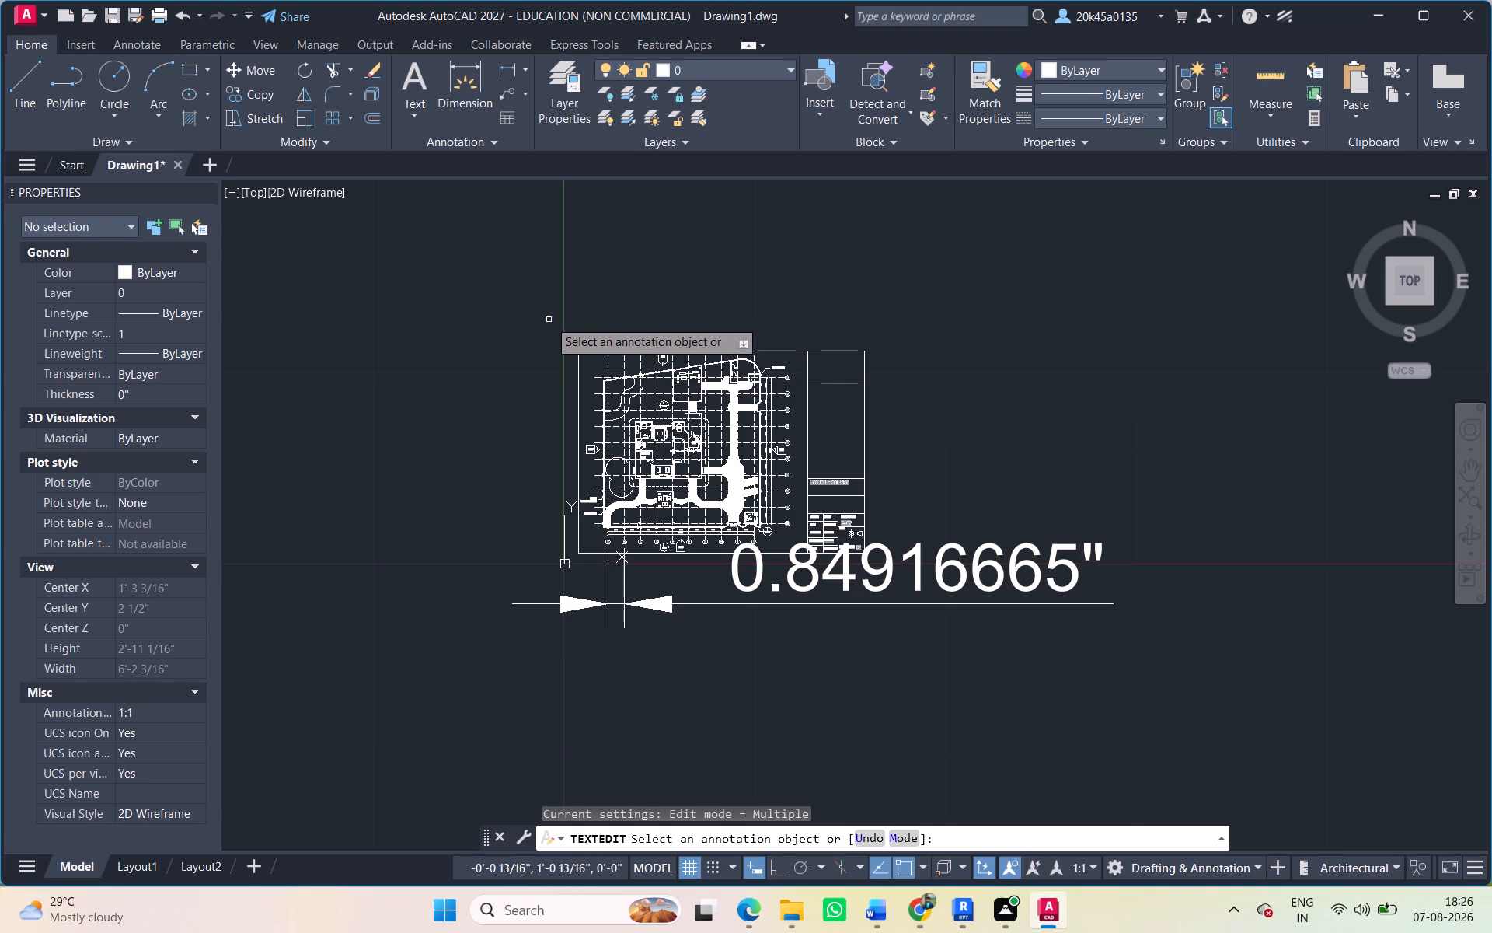
left_click_drag(549, 320, 688, 437)
key("Escape")
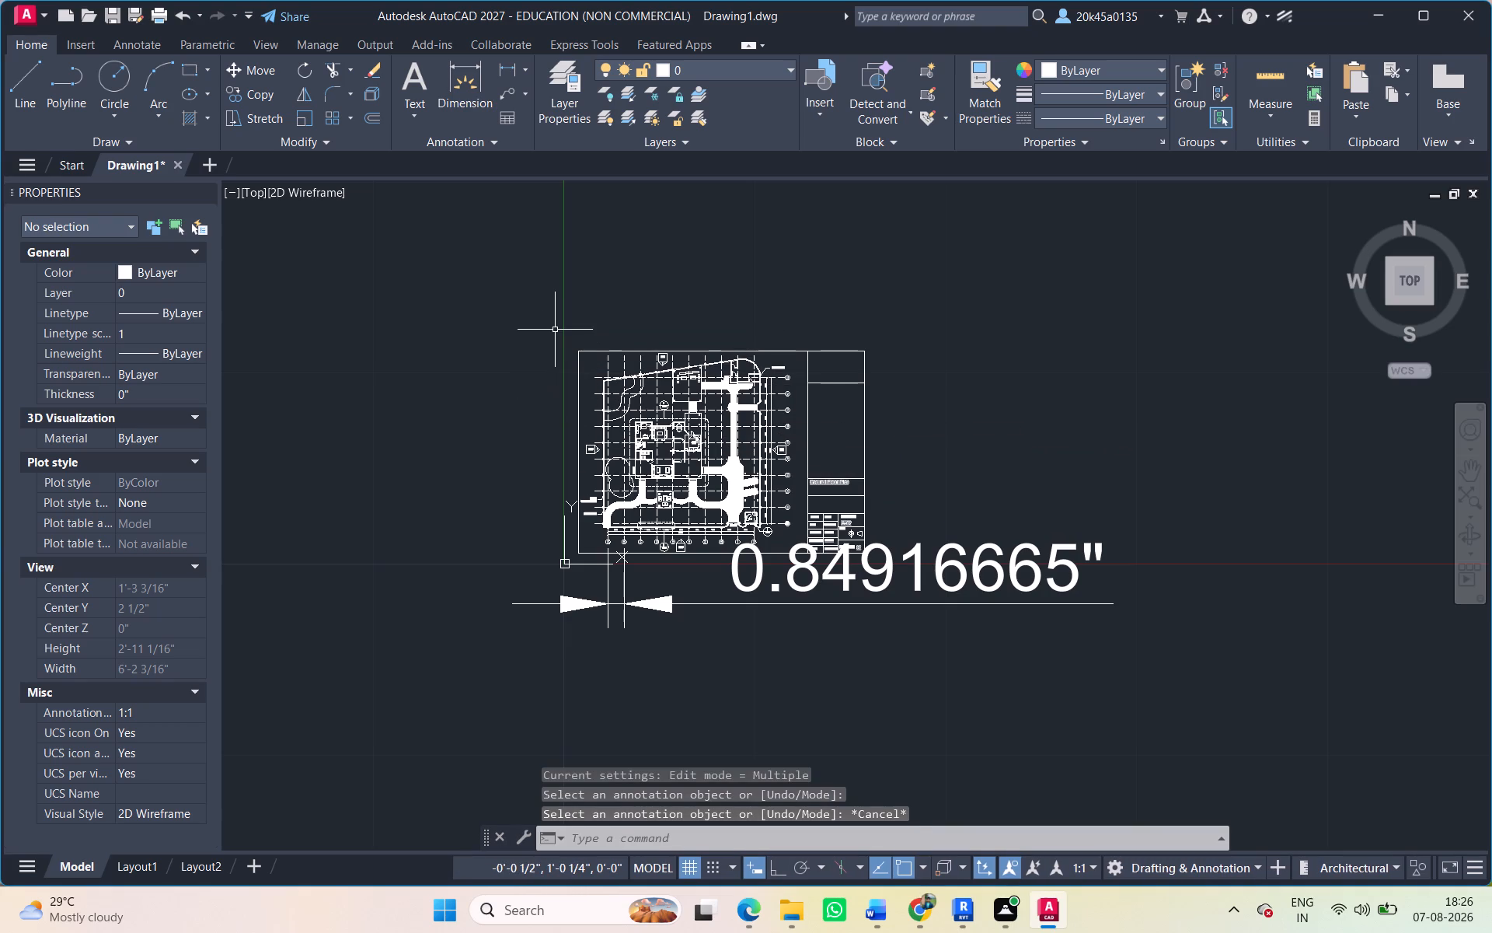
Scale the whole ground floor plan sheet by reference from its lower-left corner, with reference length 0.84916665" and new length 15'0".
left_click(554, 328)
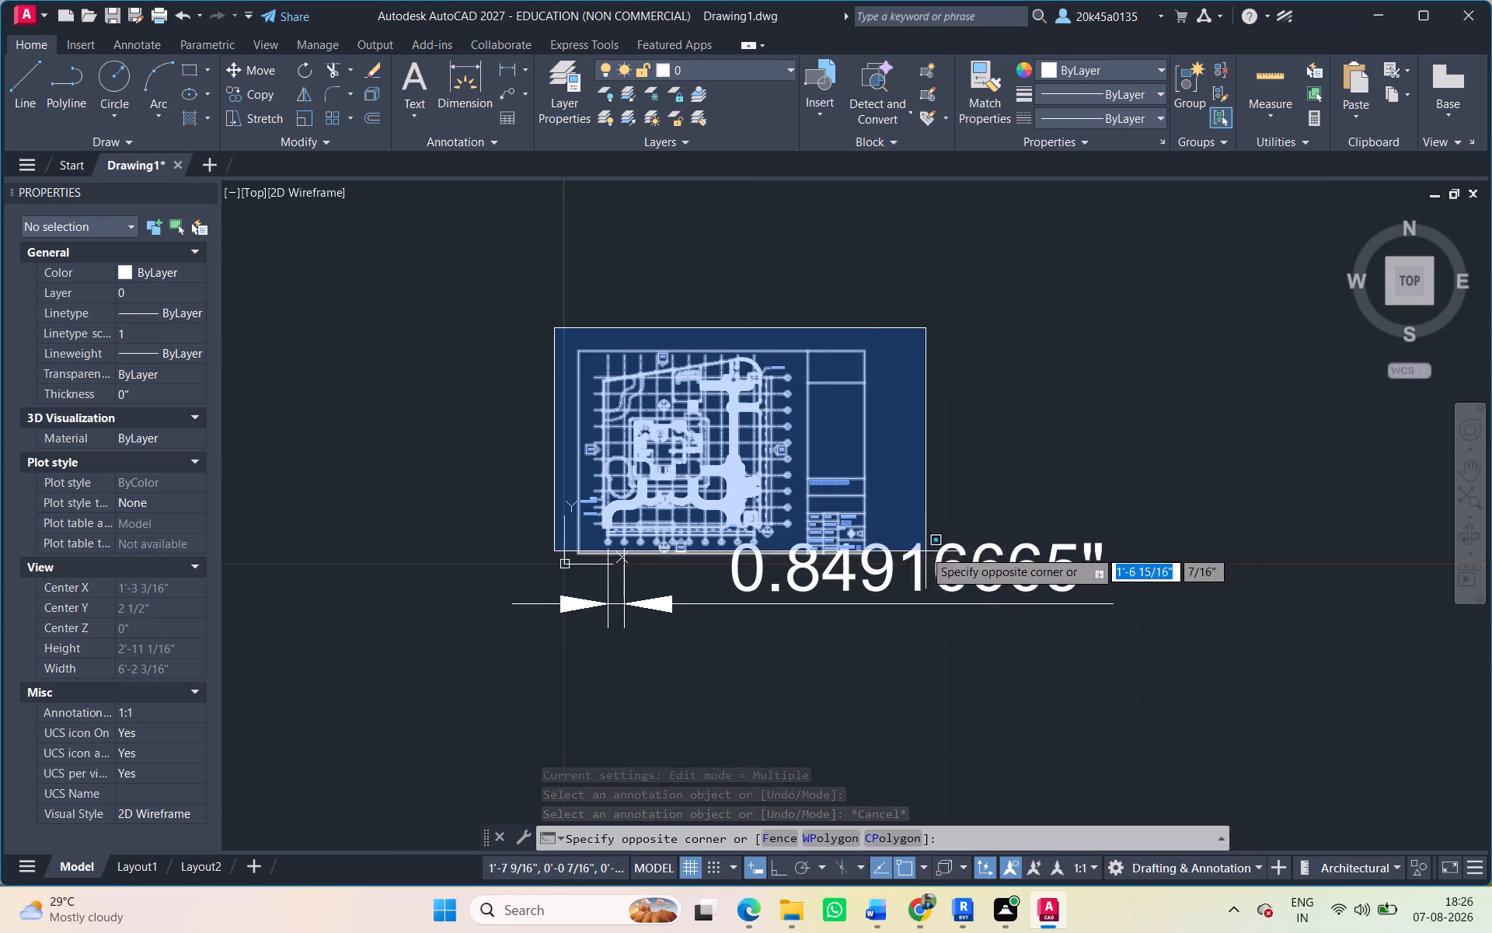
left_click(881, 568)
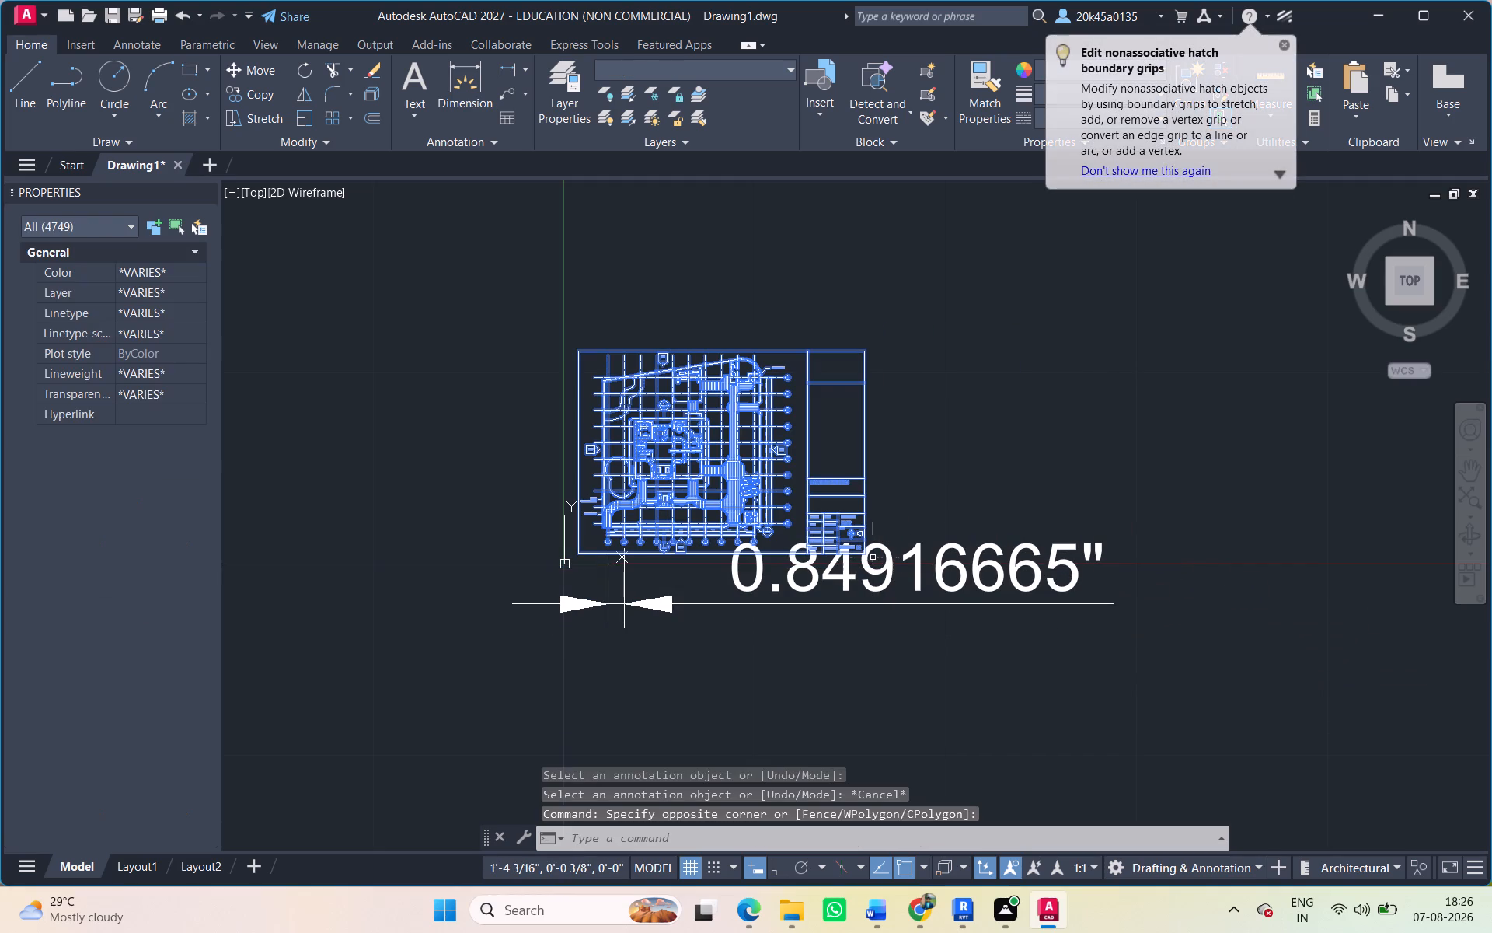
key("s")
type("c")
key("space")
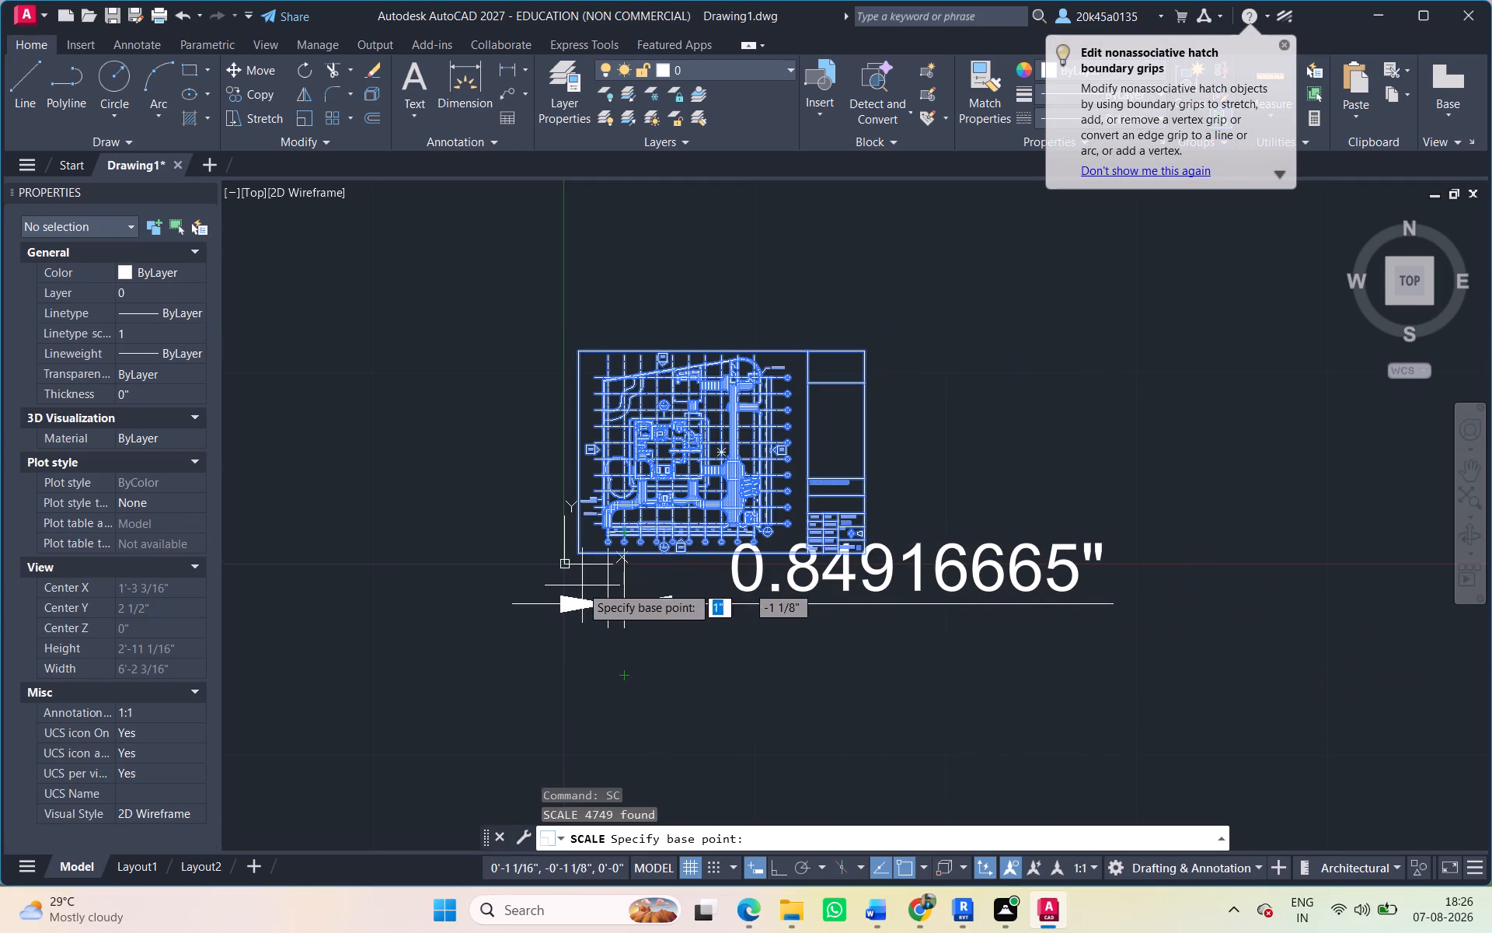
scroll(580, 564, "up", 4)
left_click(566, 505)
scroll(610, 529, "down", 1)
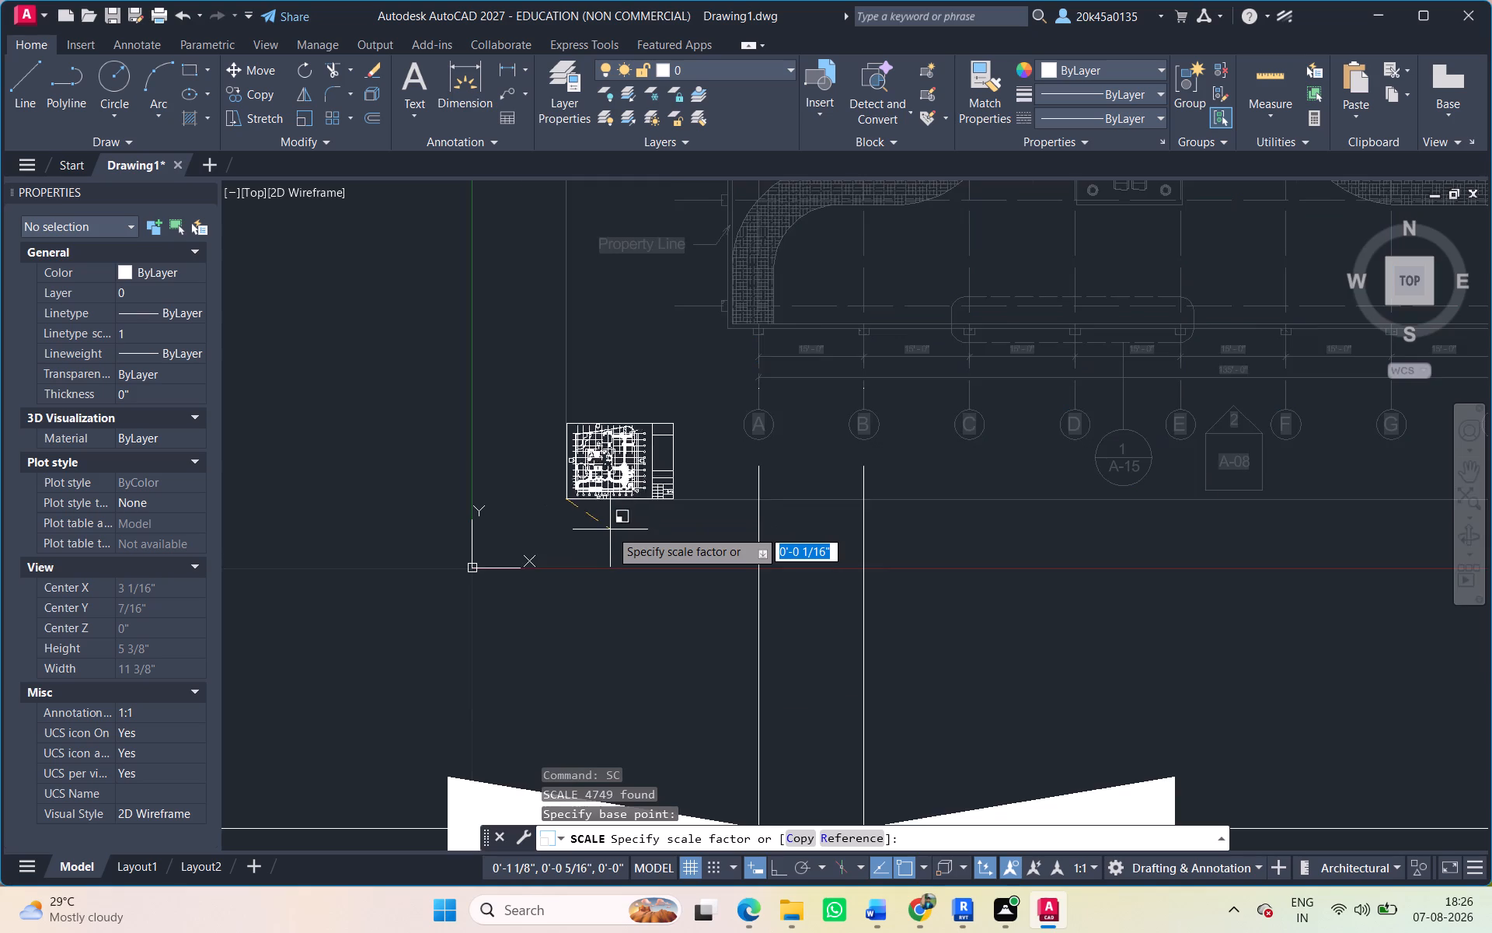
scroll(610, 529, "down", 2)
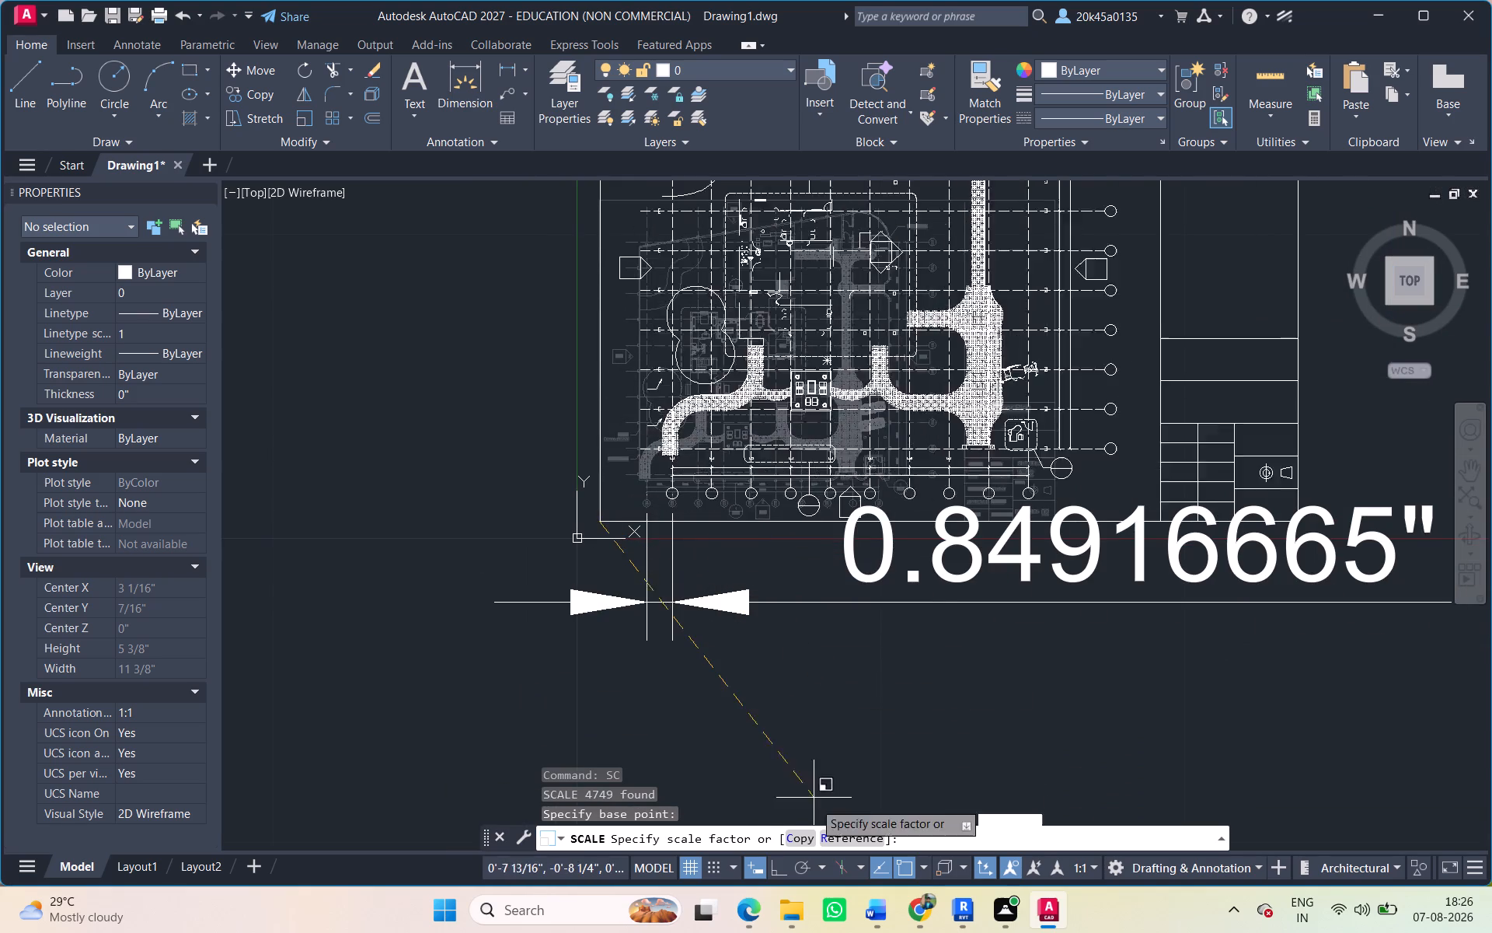
type("r")
key("space")
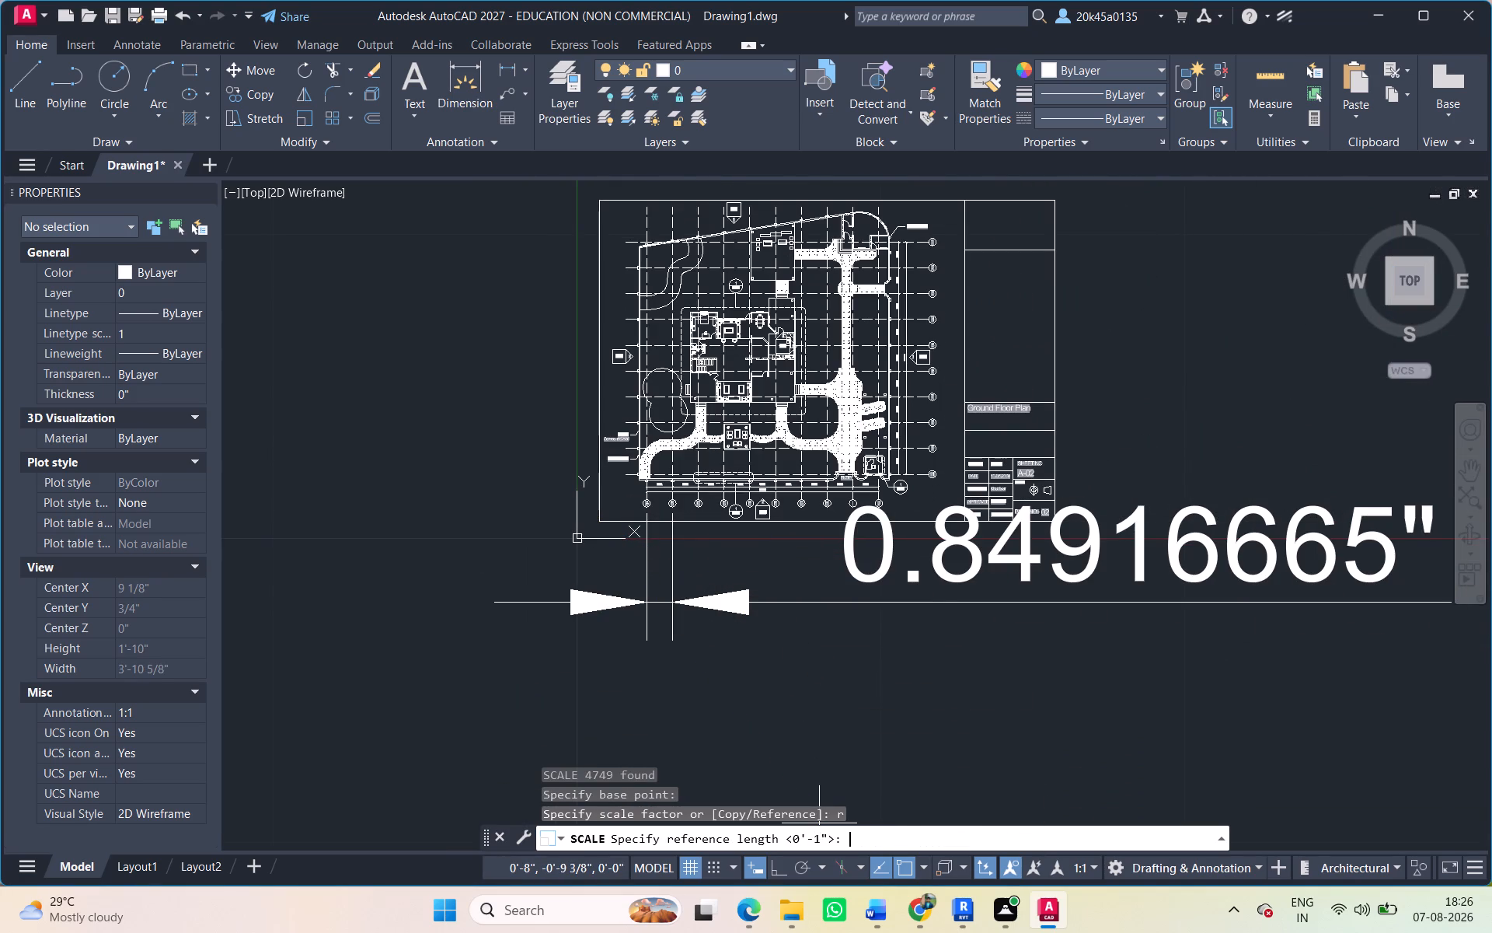
key("ctrl+v")
key("Return")
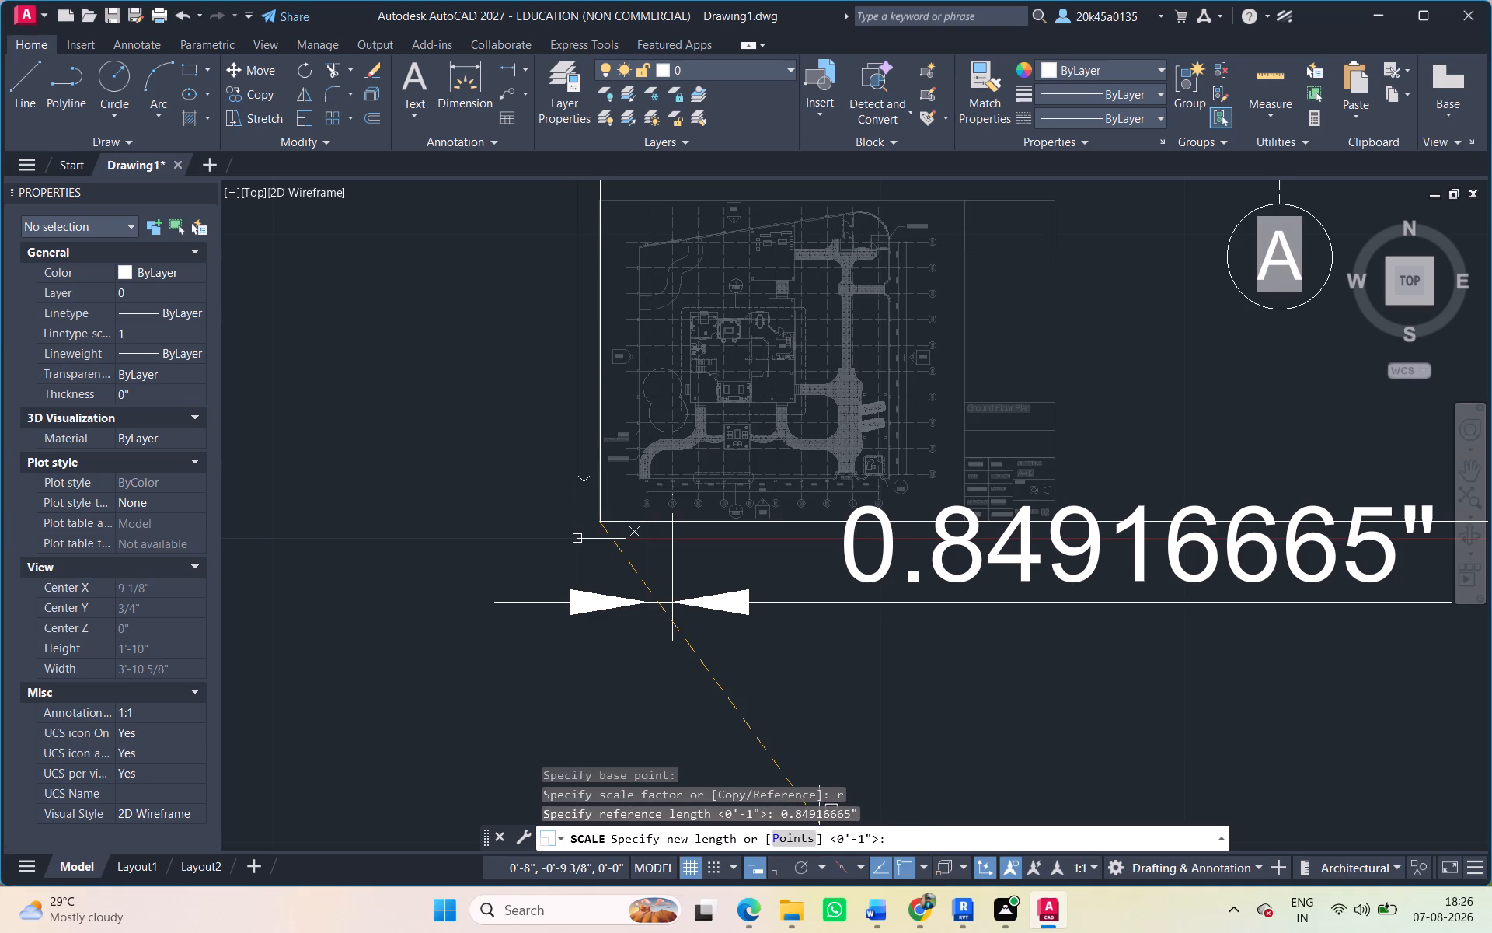
key("1")
key("5")
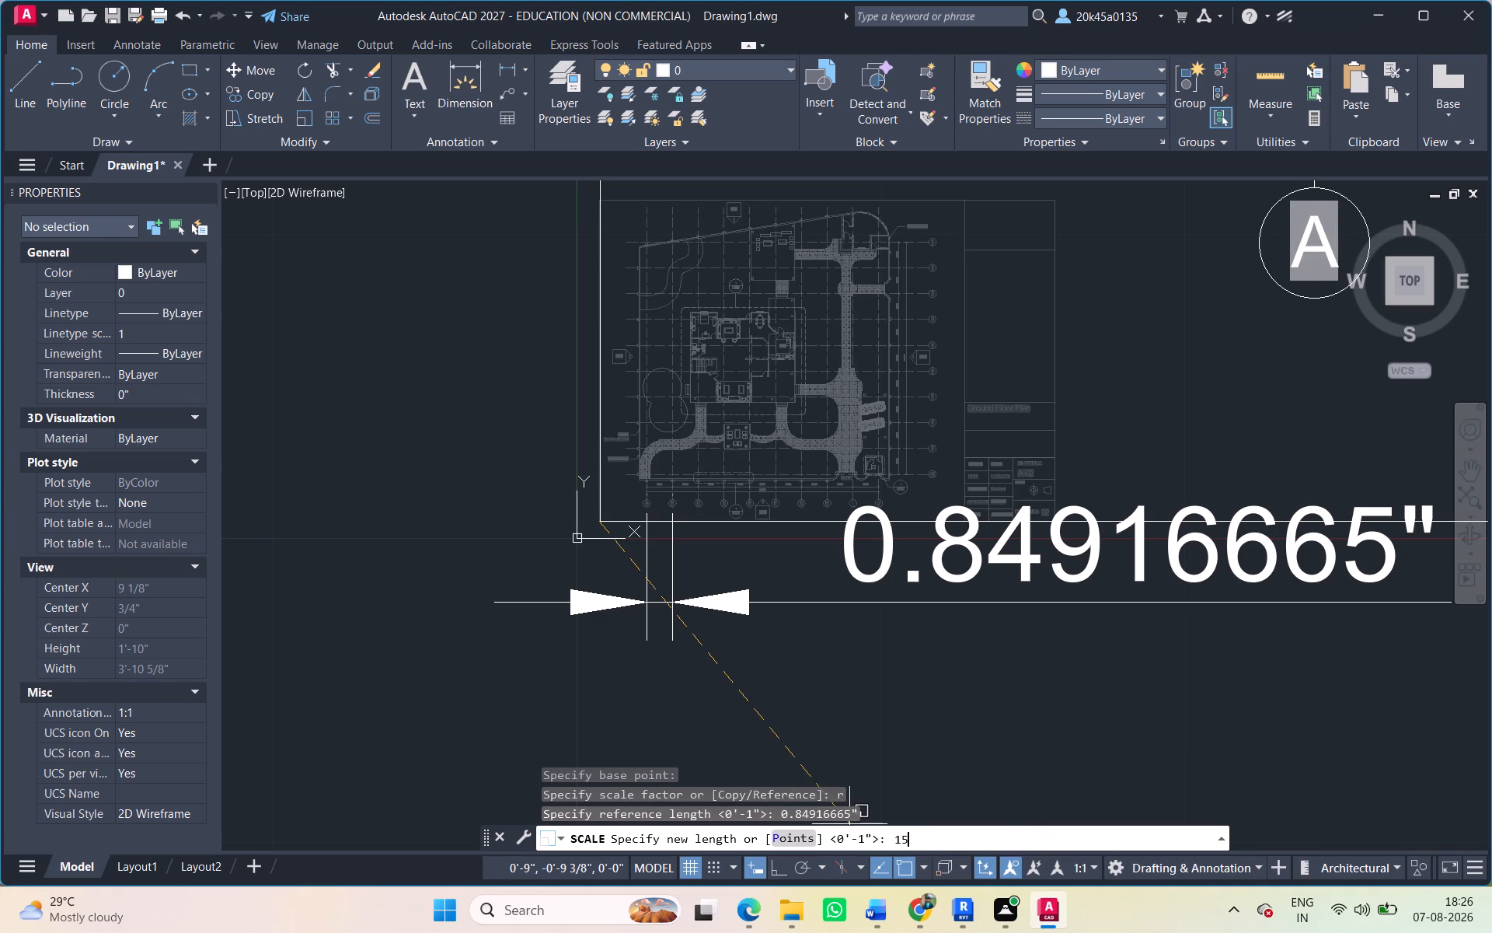
key("apostrophe")
key("0")
key("shift+quotedbl")
key("Return")
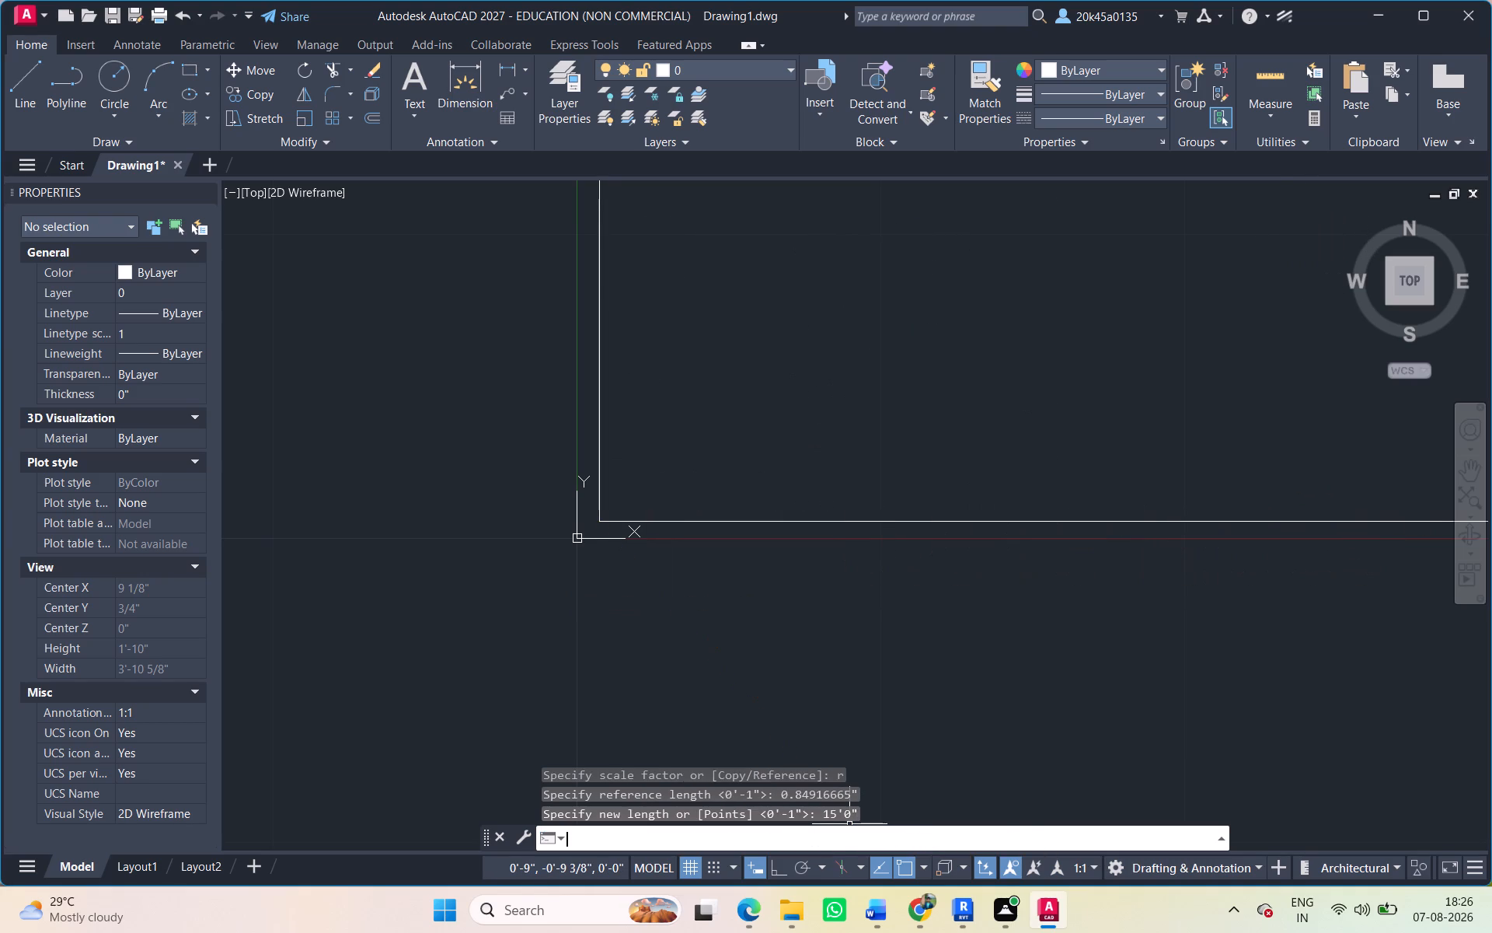
Check the scaled spacing between grid lines A and B with a temporary linear dimension above their grid bubbles.
scroll(757, 707, "down", 9)
scroll(750, 643, "down", 2)
middle_click_drag(745, 638, 664, 601)
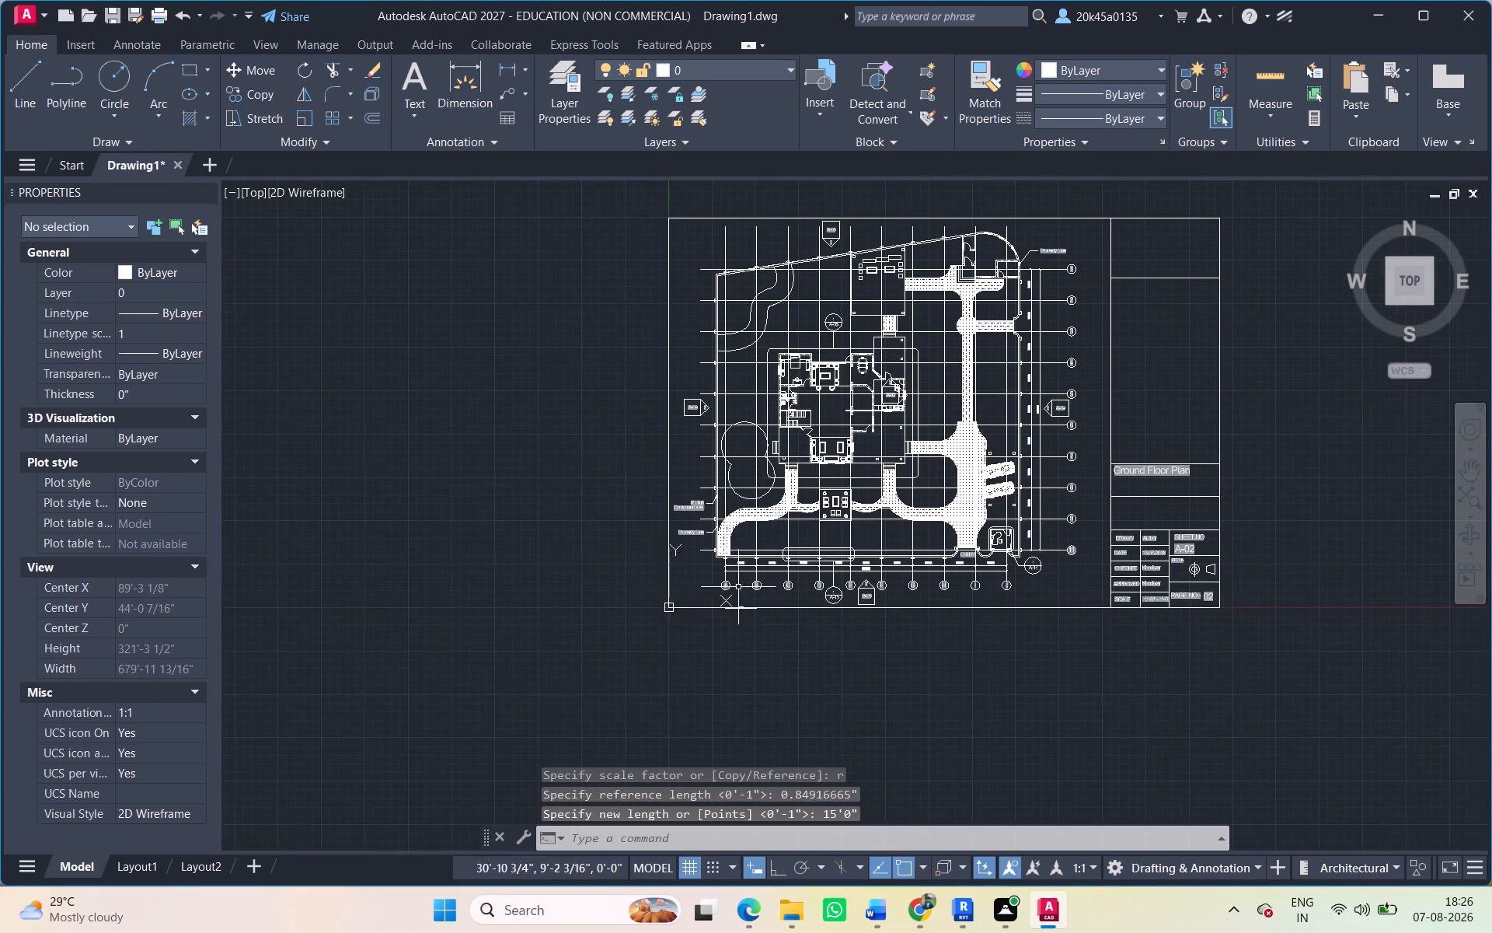
scroll(761, 557, "up", 2)
scroll(690, 511, "up", 2)
middle_click_drag(690, 511, 654, 456)
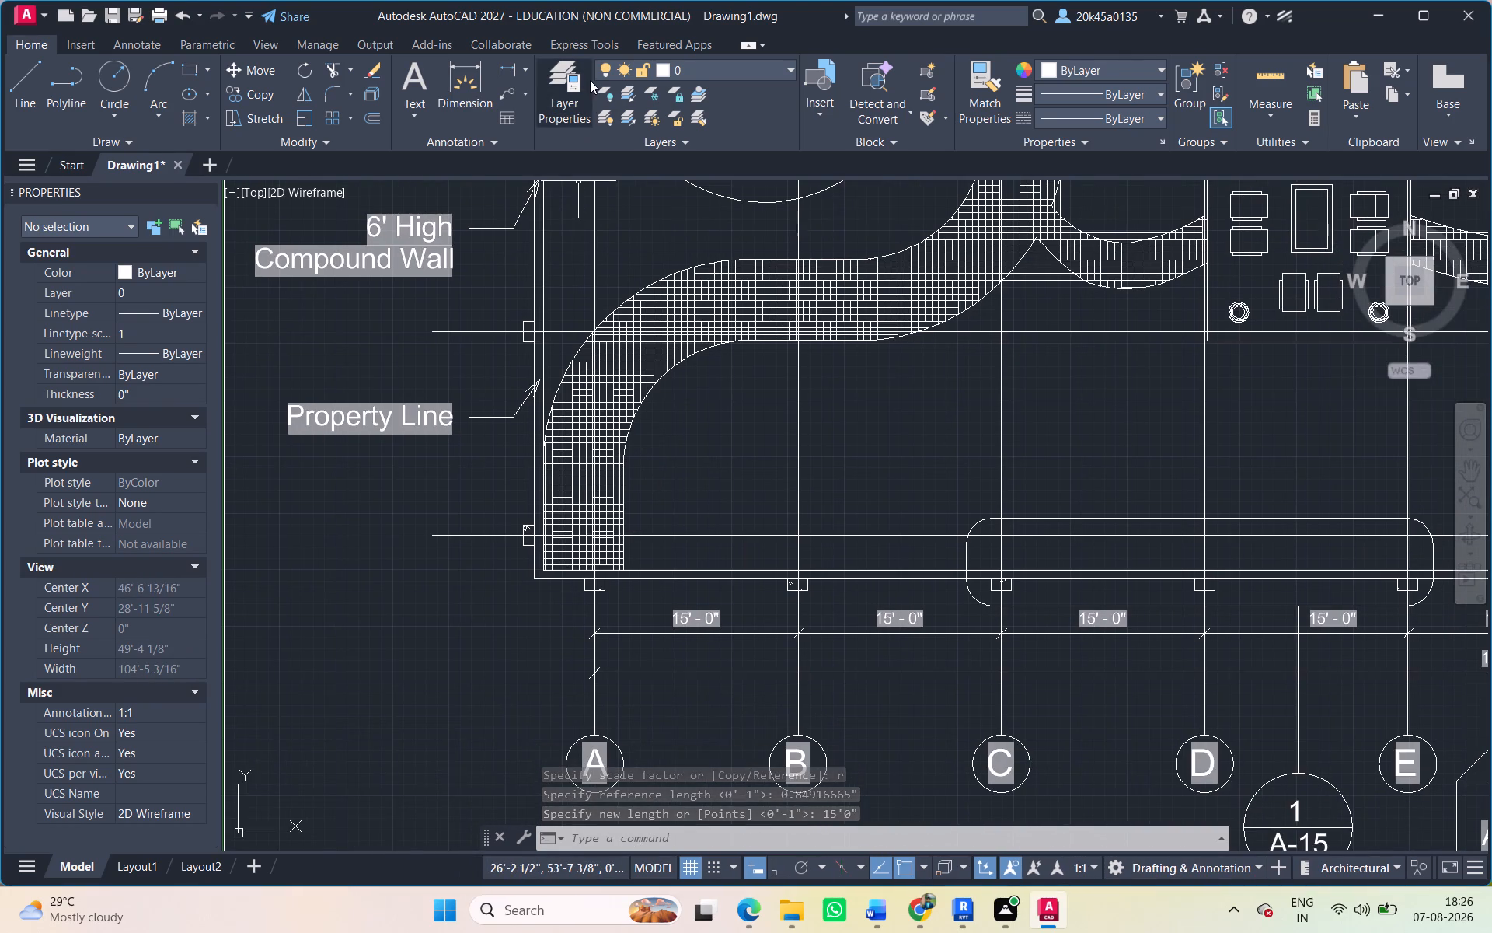
left_click(509, 62)
left_click(594, 704)
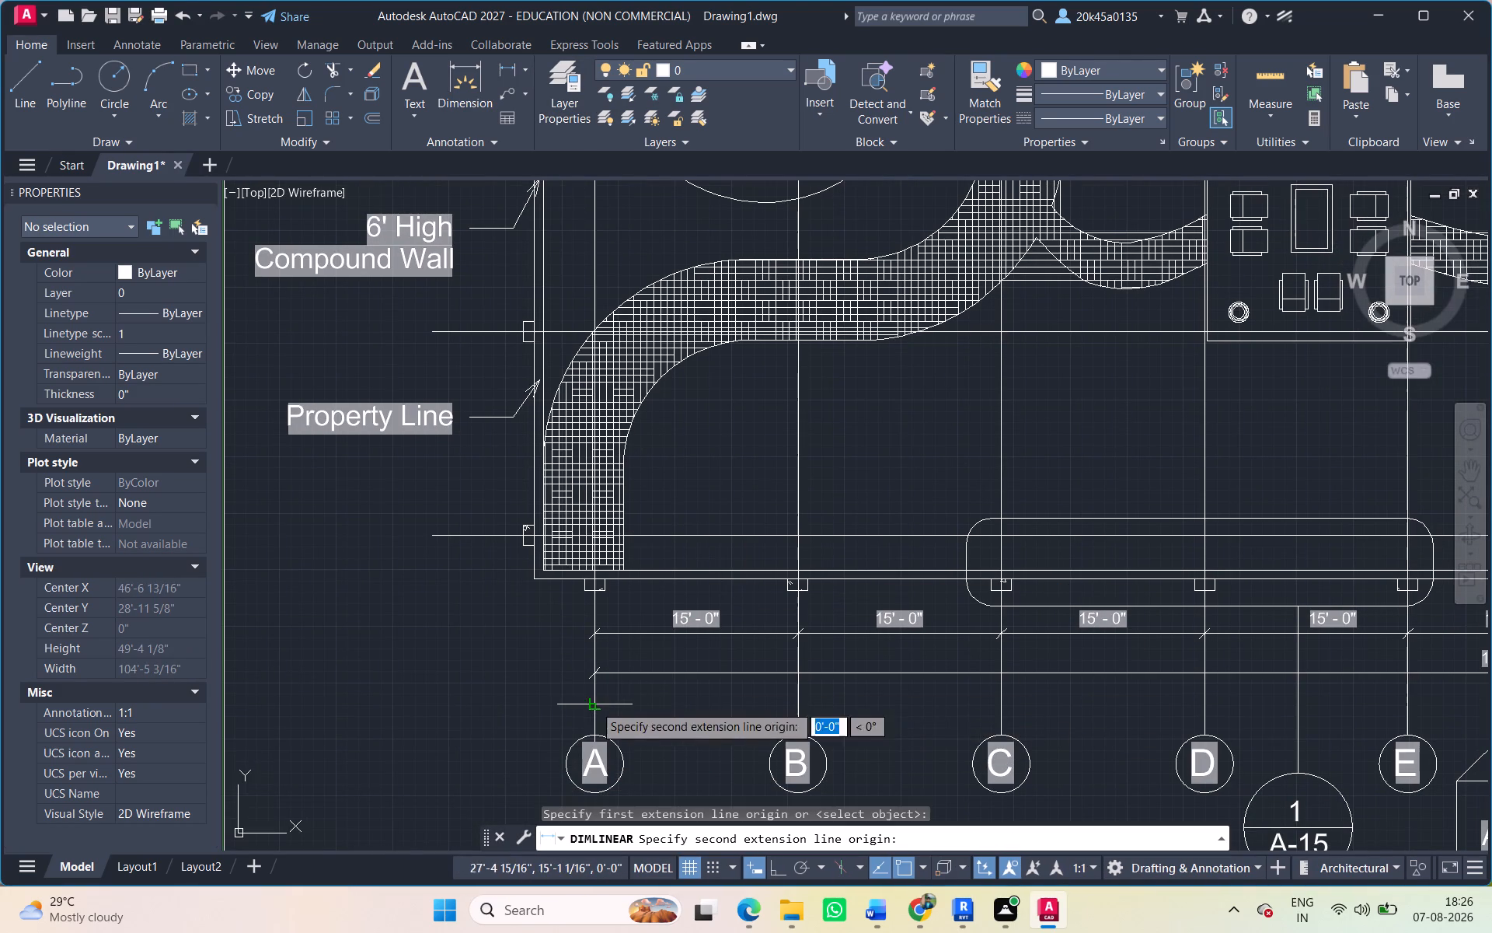
left_click(794, 704)
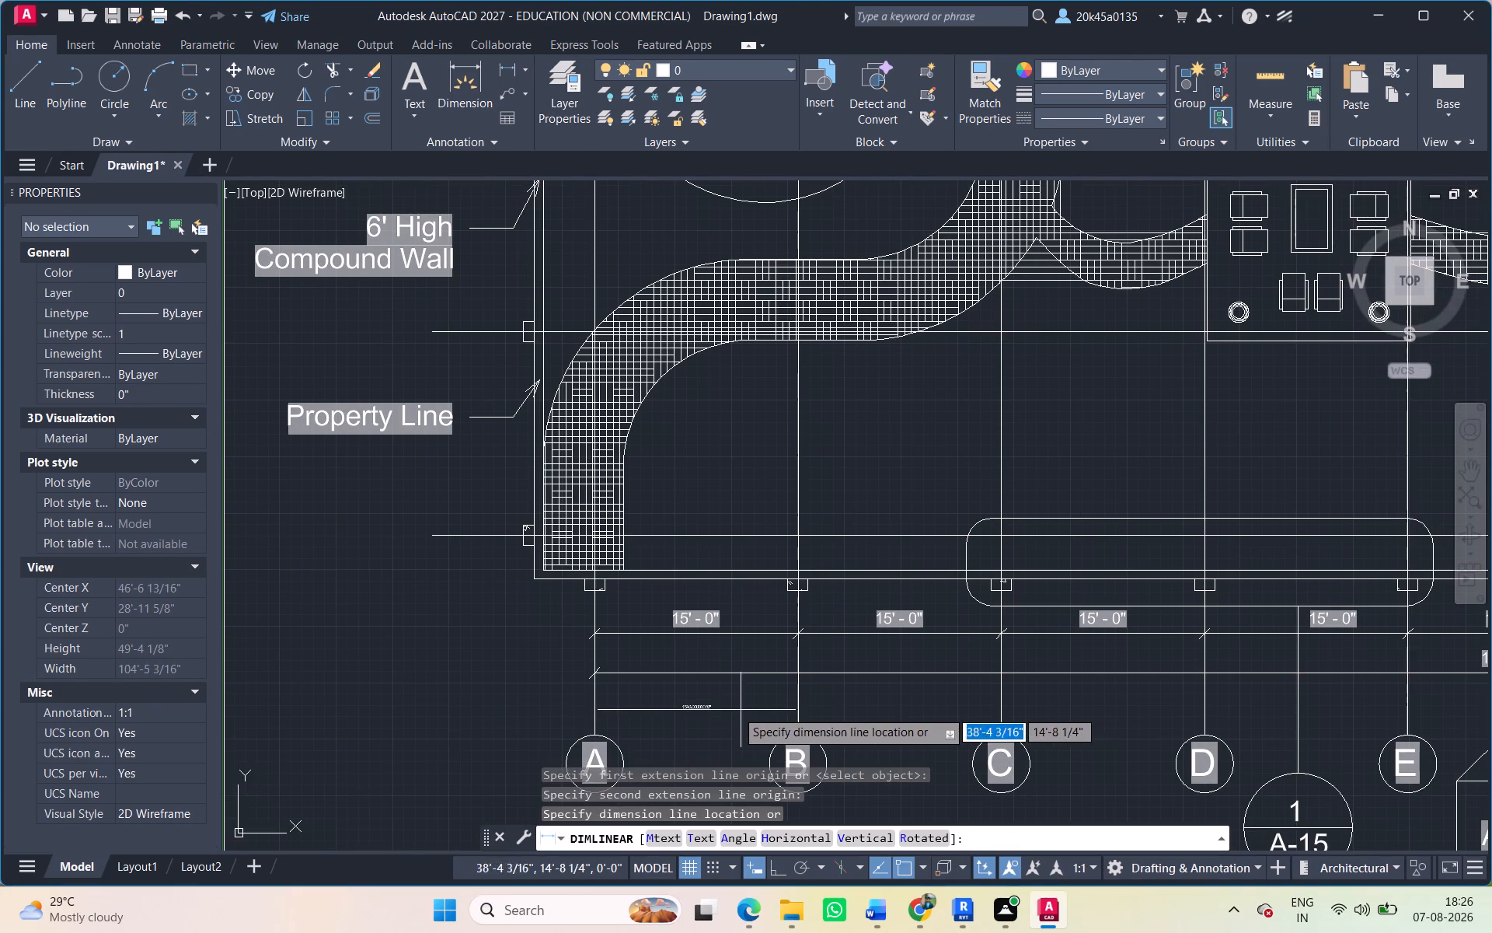
scroll(631, 711, "up", 5)
scroll(724, 685, "down", 1)
middle_click_drag(726, 684, 450, 626)
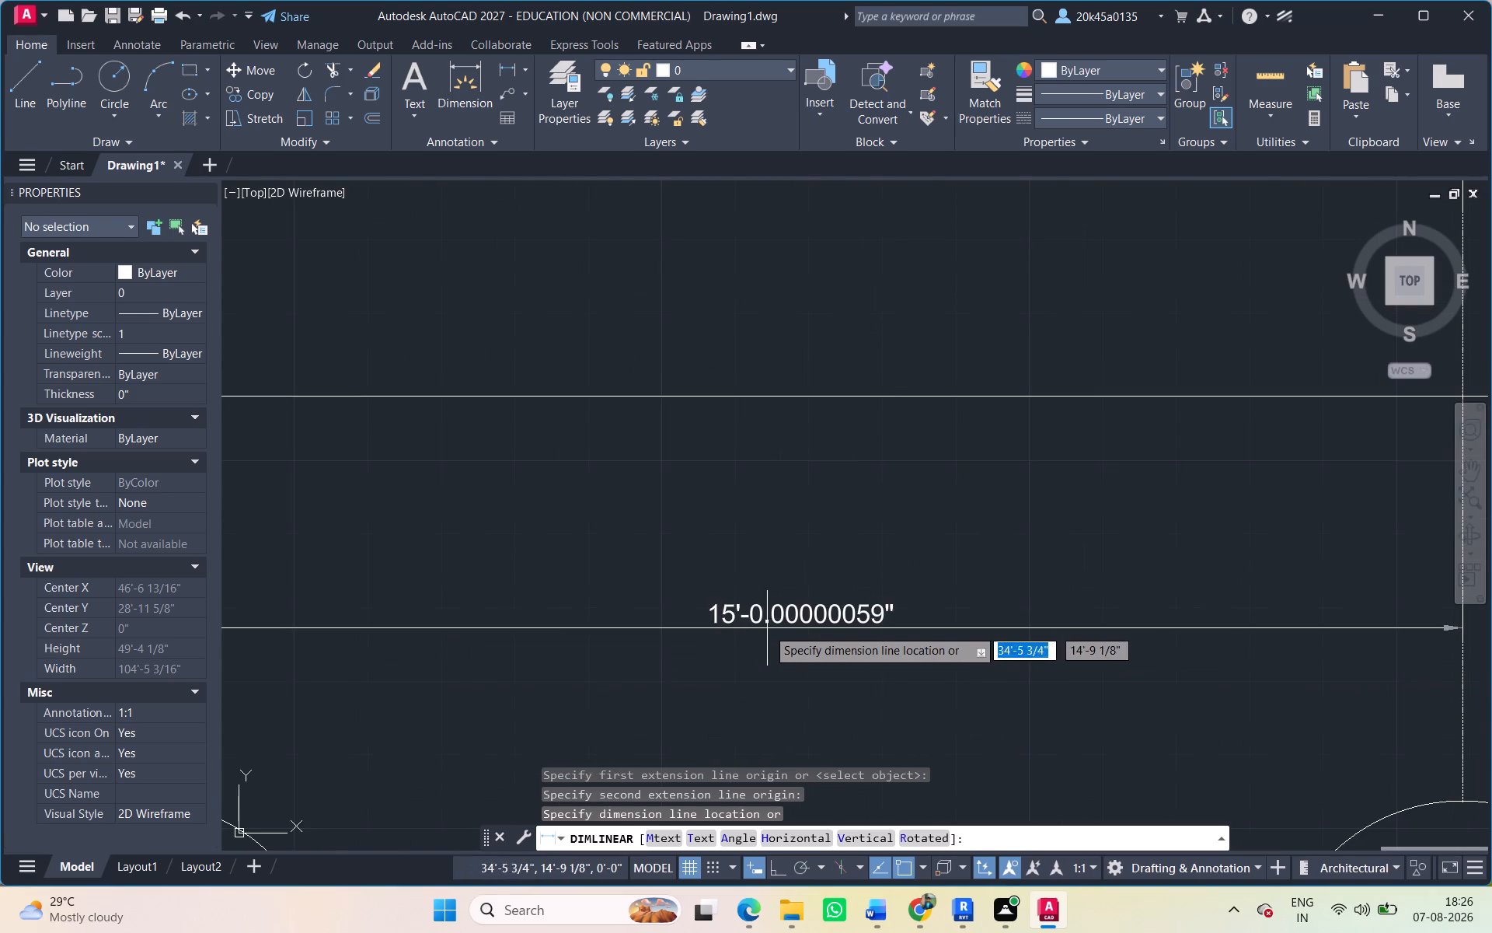
scroll(788, 616, "up", 2)
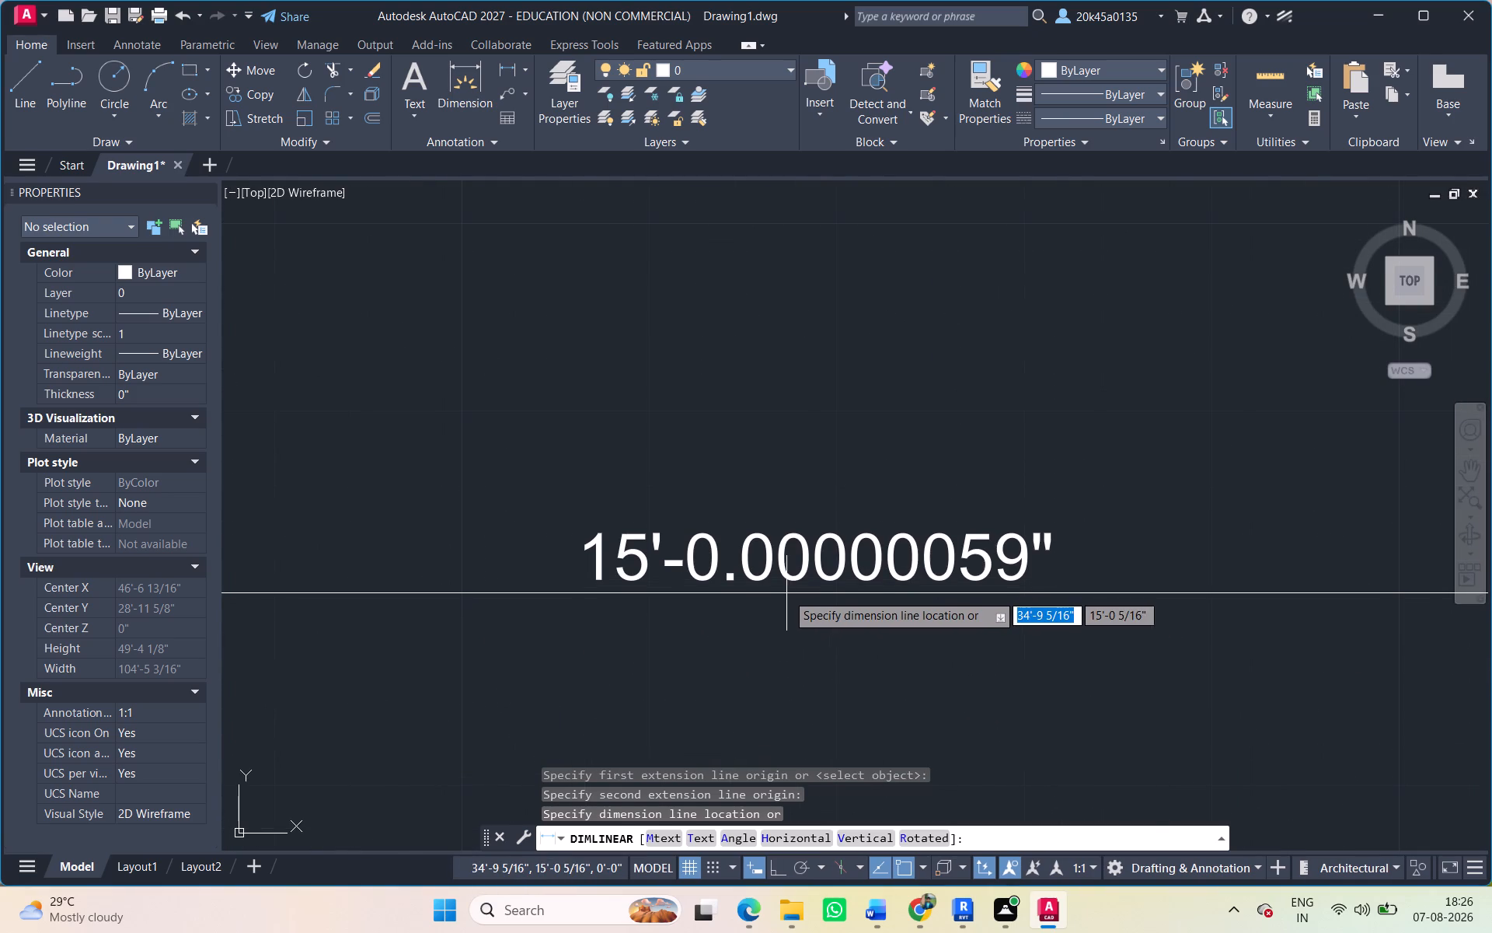
scroll(786, 593, "down", 4)
scroll(786, 593, "up", 3)
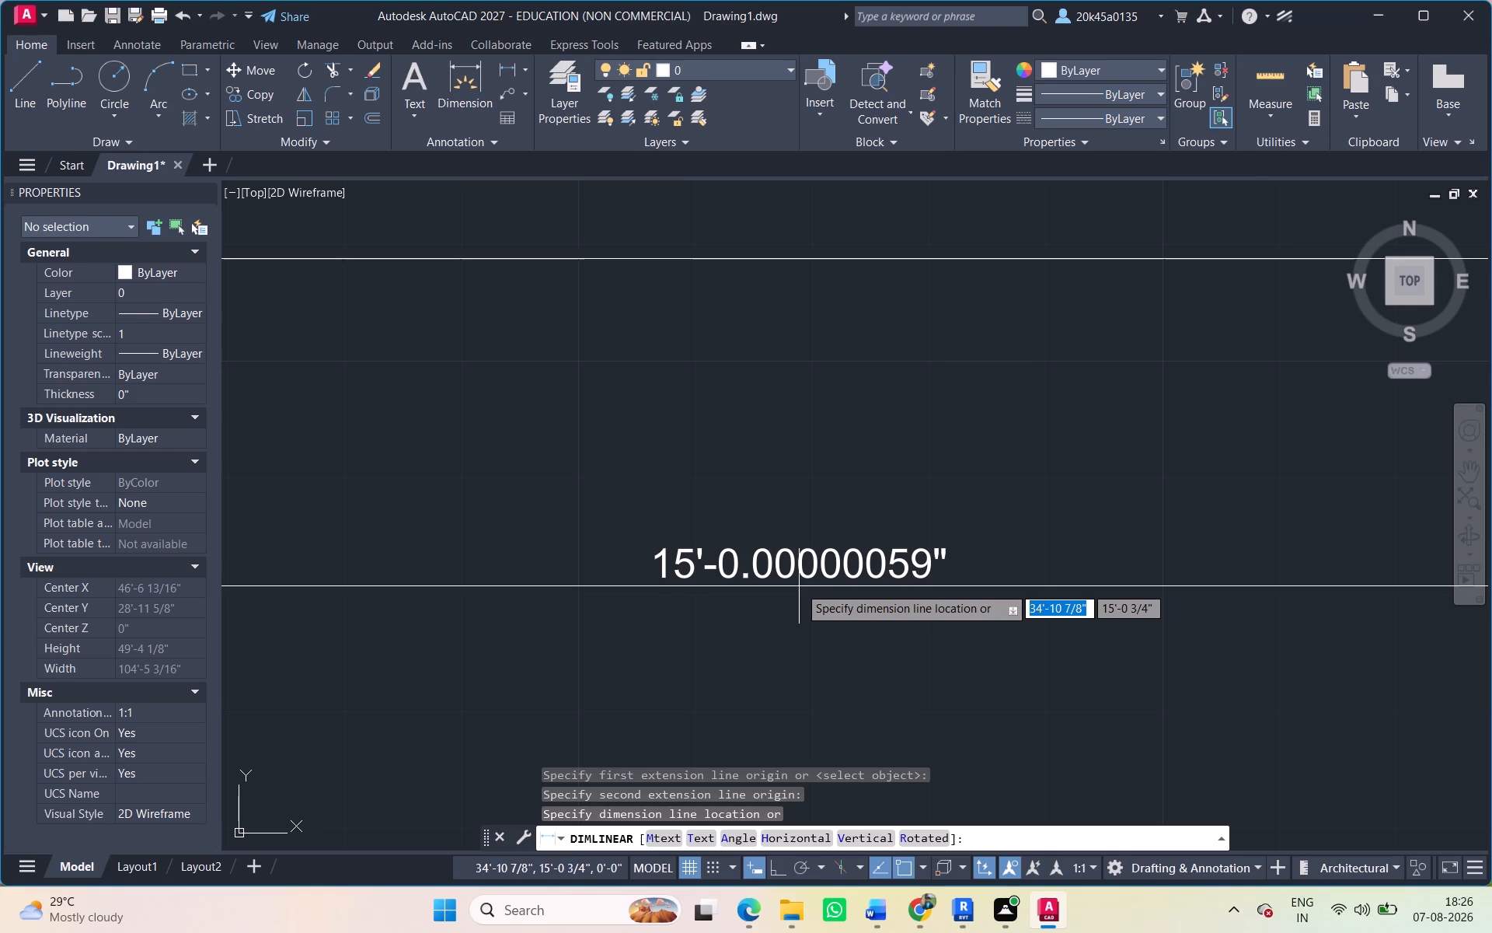
scroll(799, 586, "down", 8)
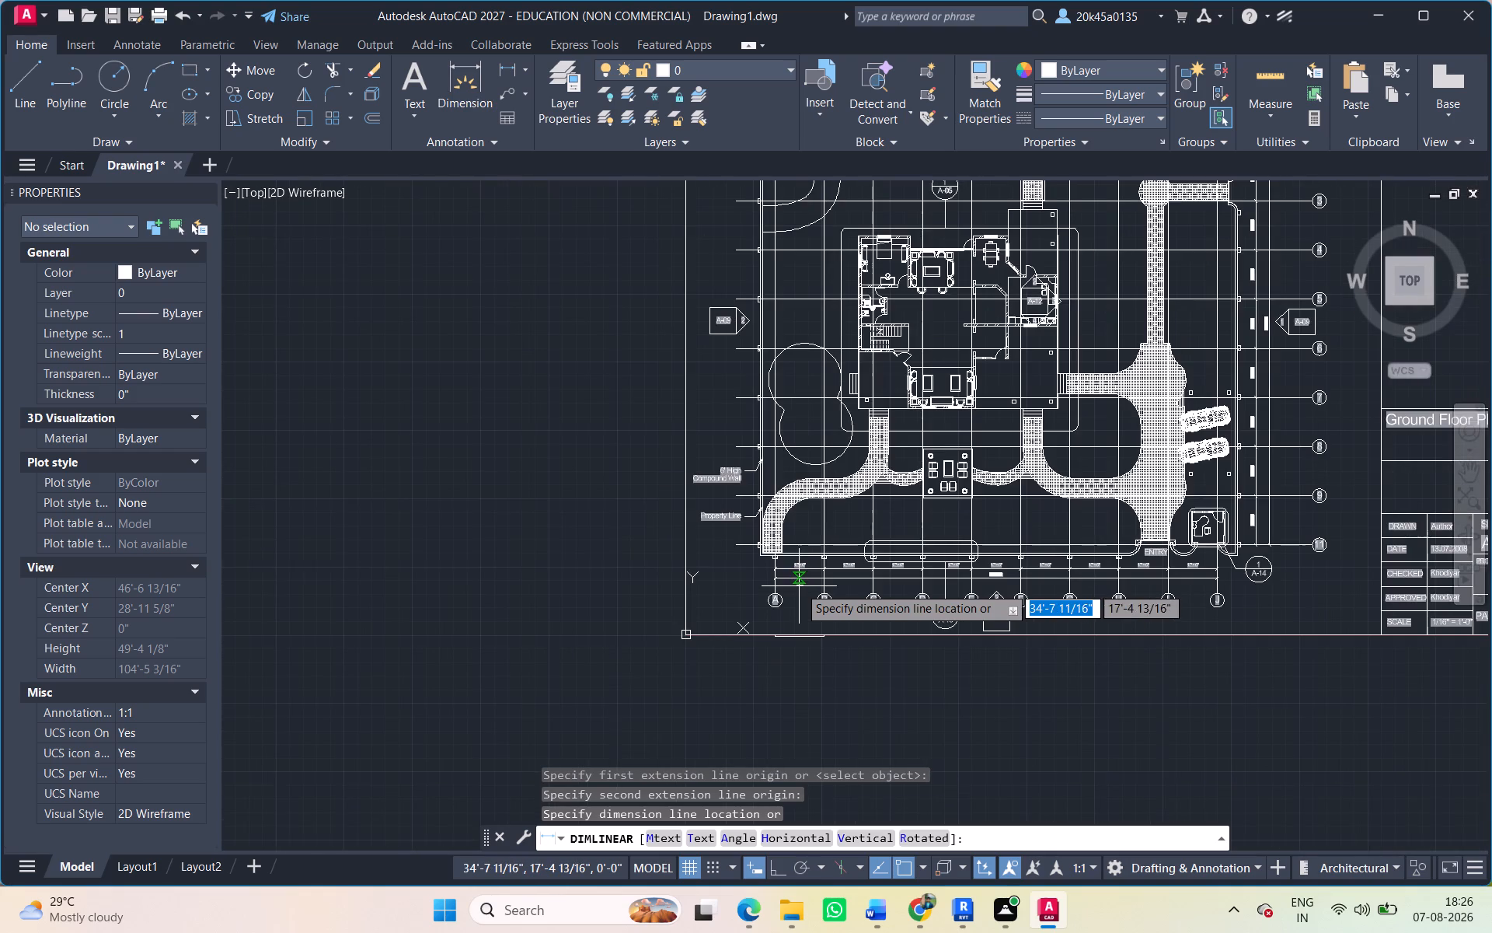
middle_click_drag(799, 586, 672, 613)
scroll(687, 622, "up", 6)
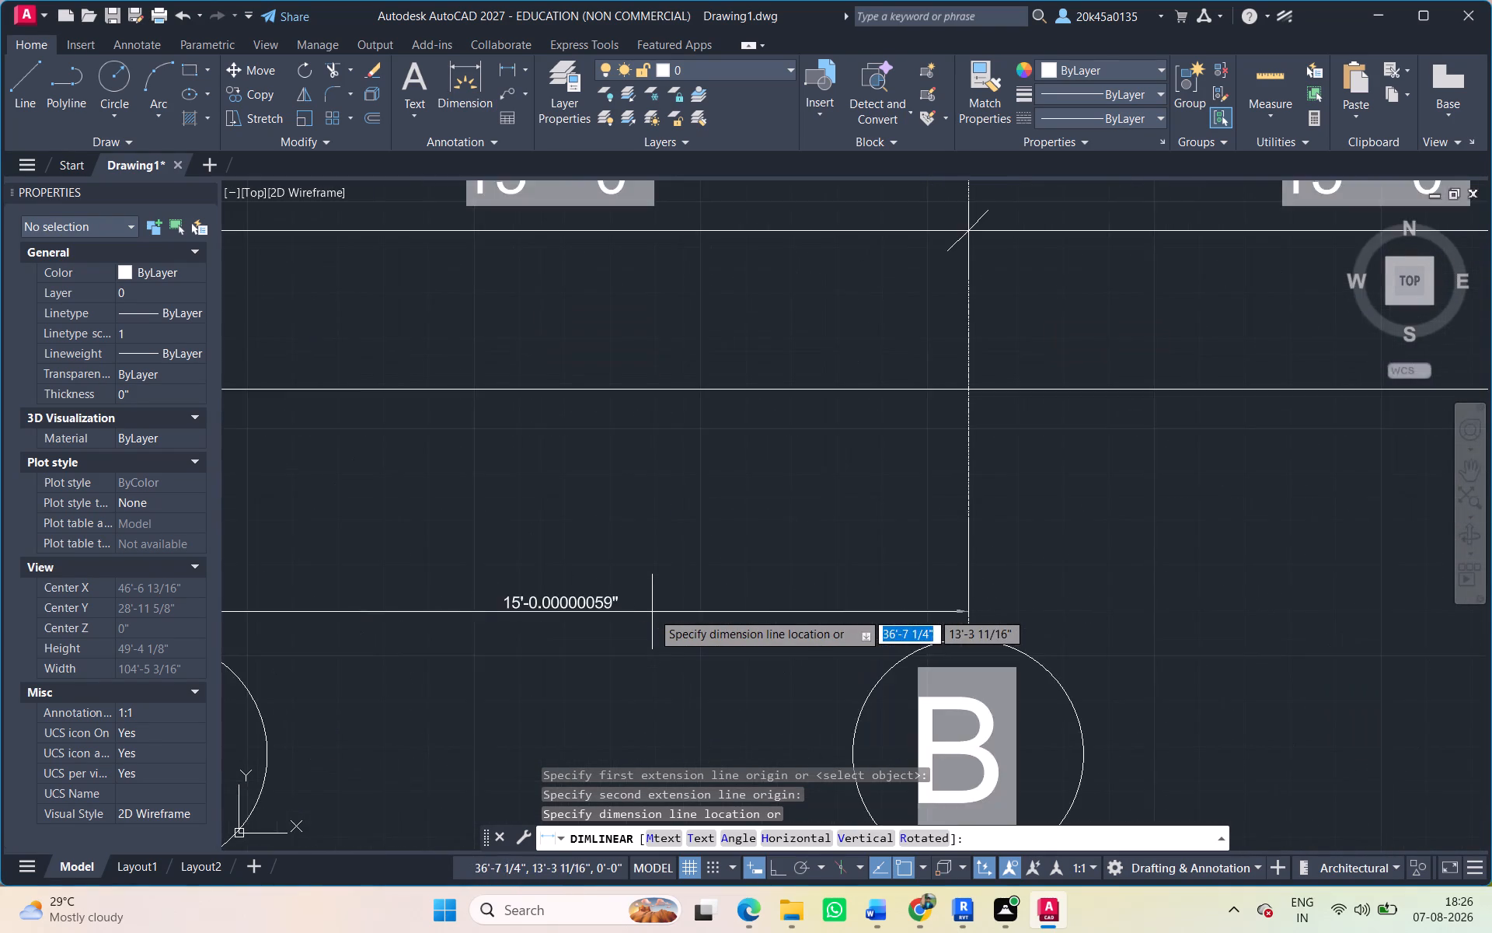
scroll(652, 612, "down", 5)
scroll(647, 606, "up", 4)
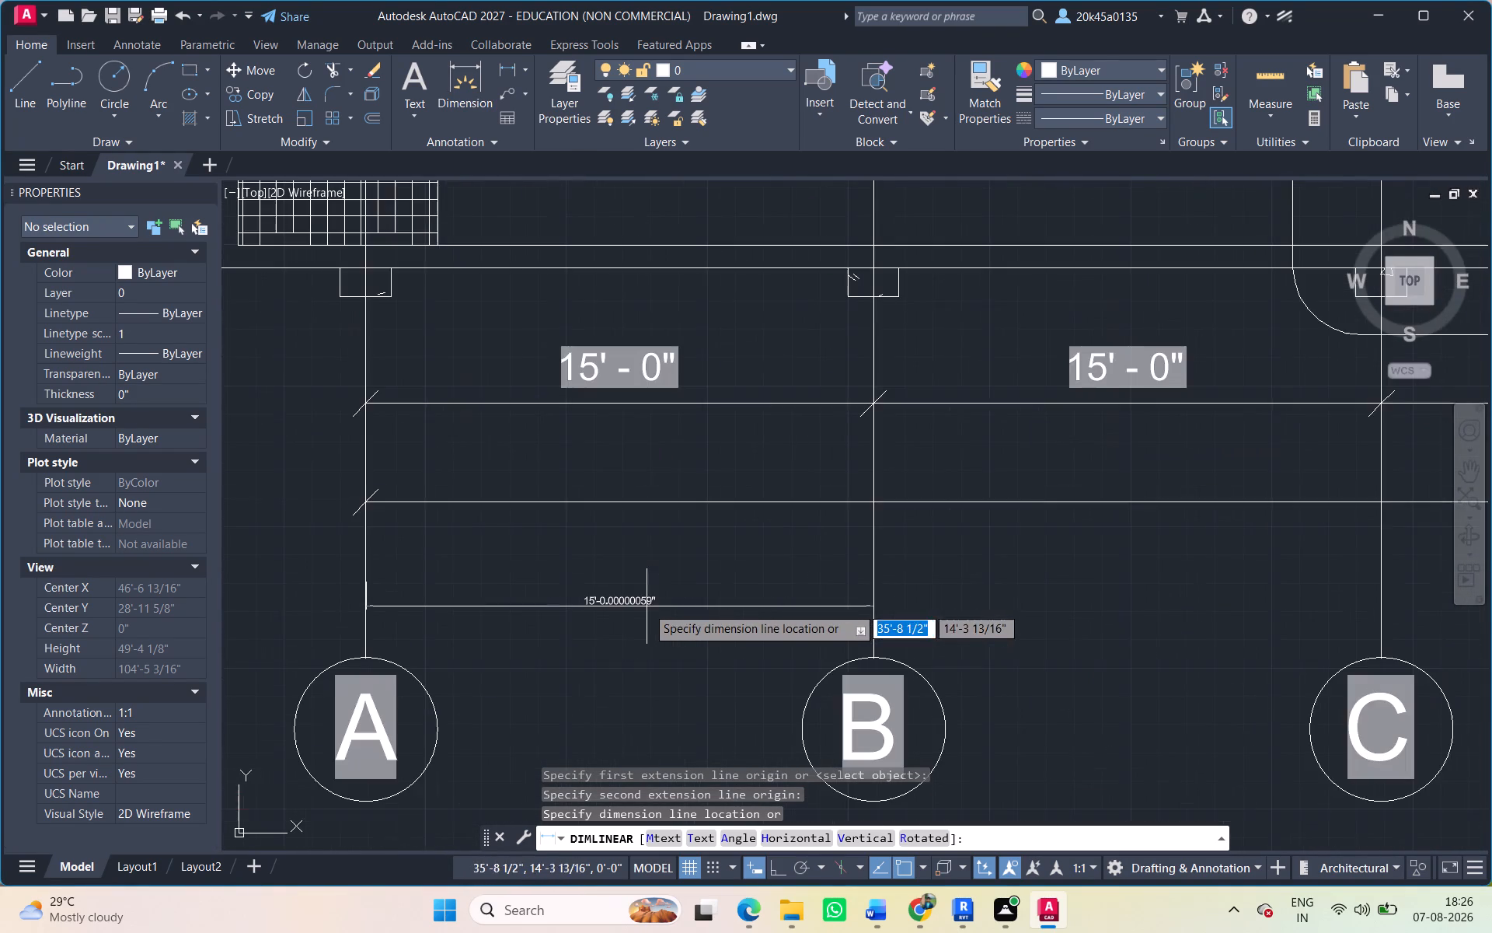
scroll(642, 603, "up", 4)
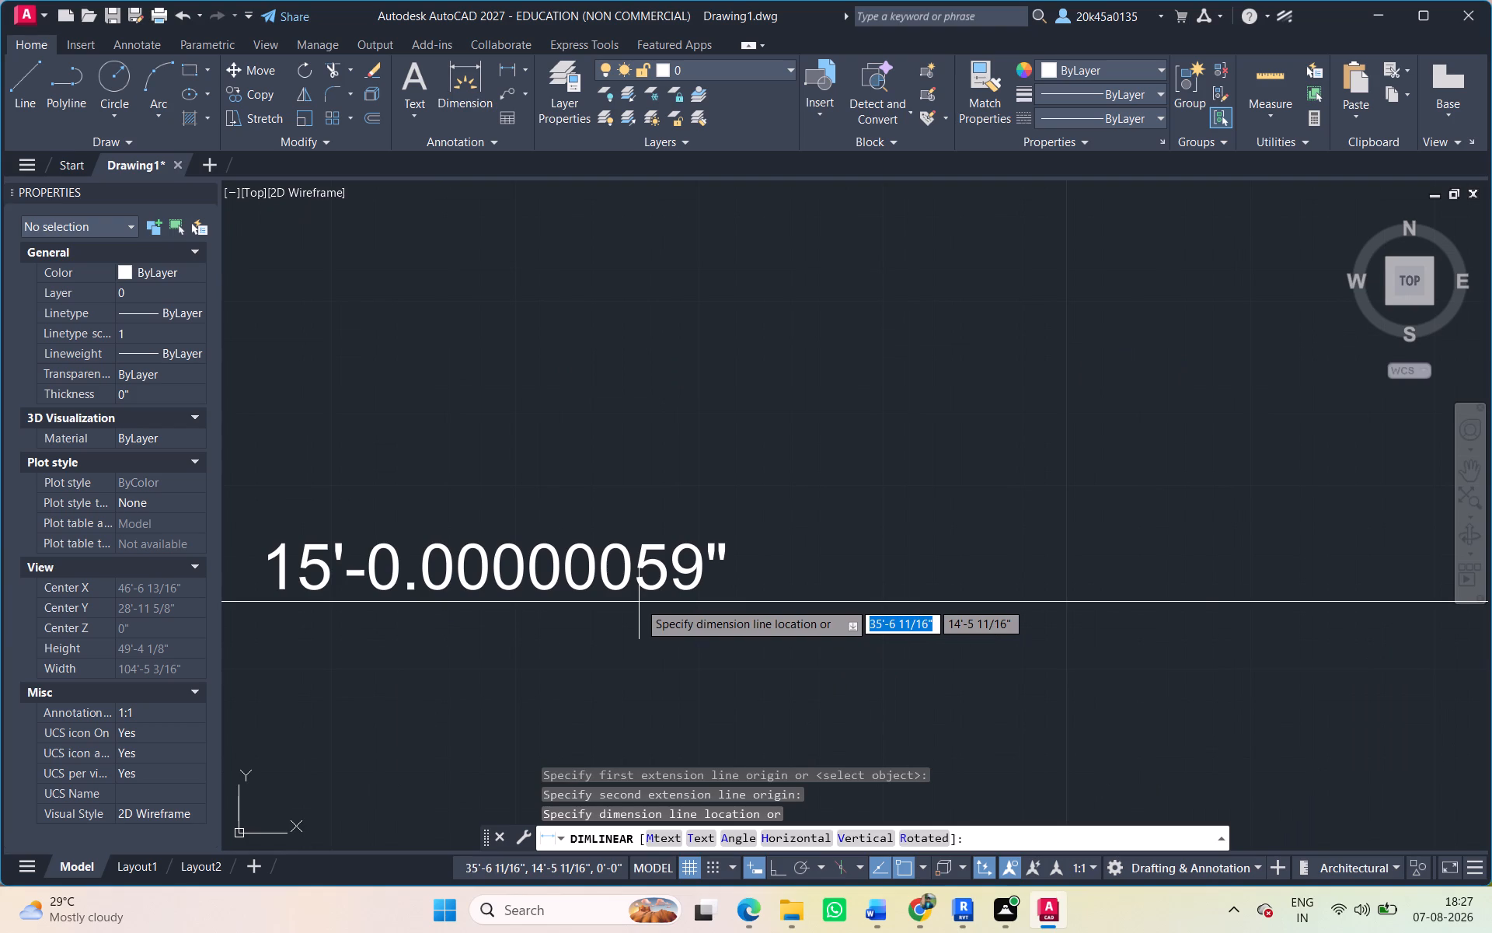
scroll(648, 610, "down", 5)
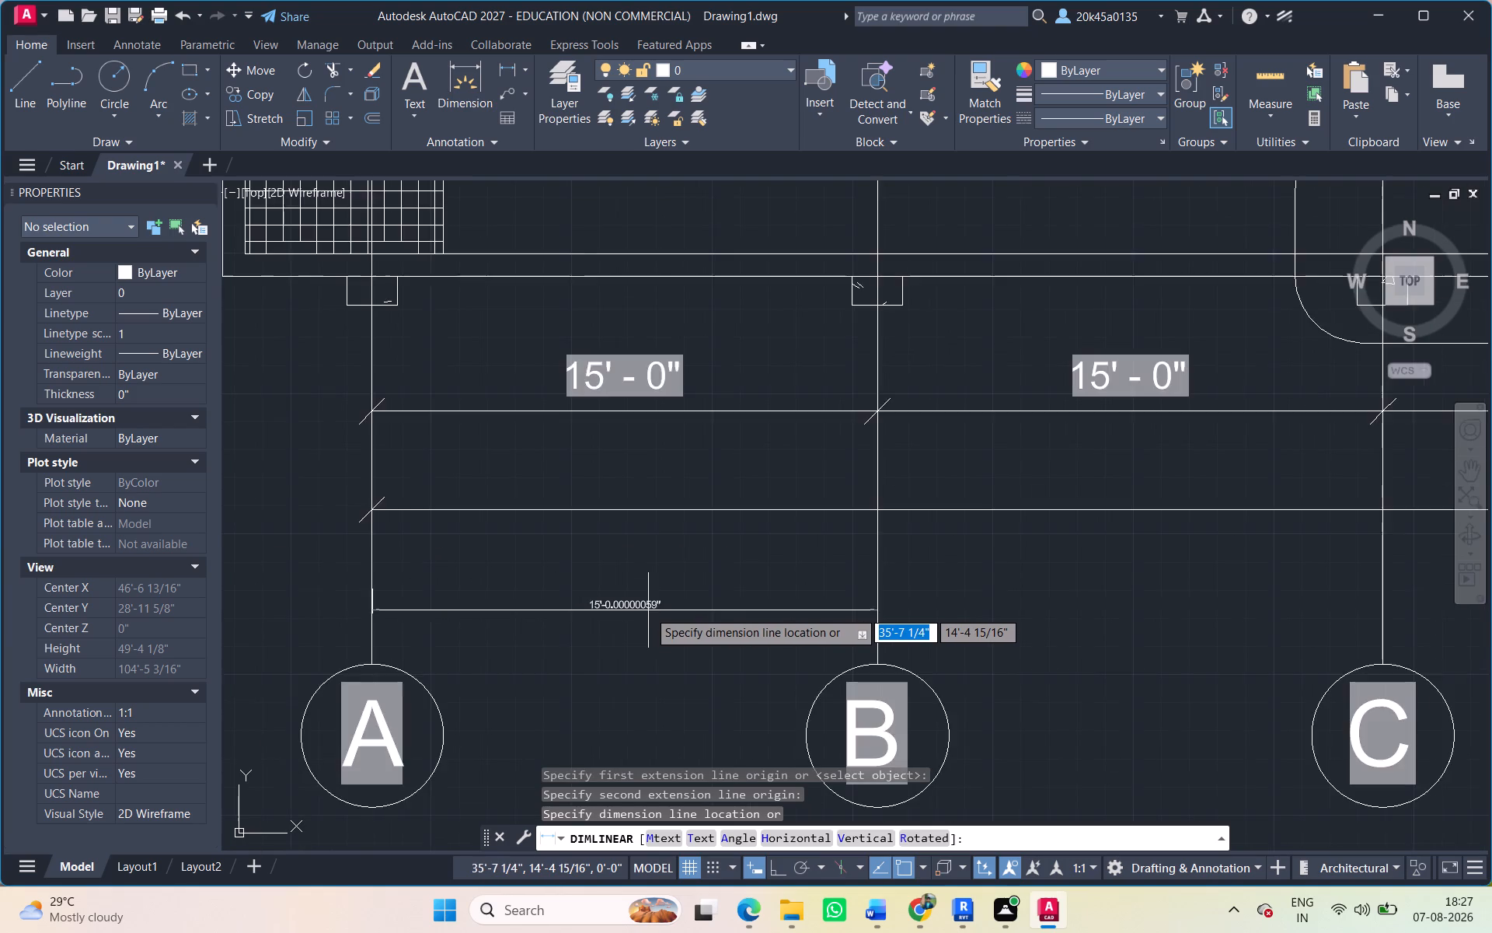
scroll(648, 610, "down", 2)
key("Escape")
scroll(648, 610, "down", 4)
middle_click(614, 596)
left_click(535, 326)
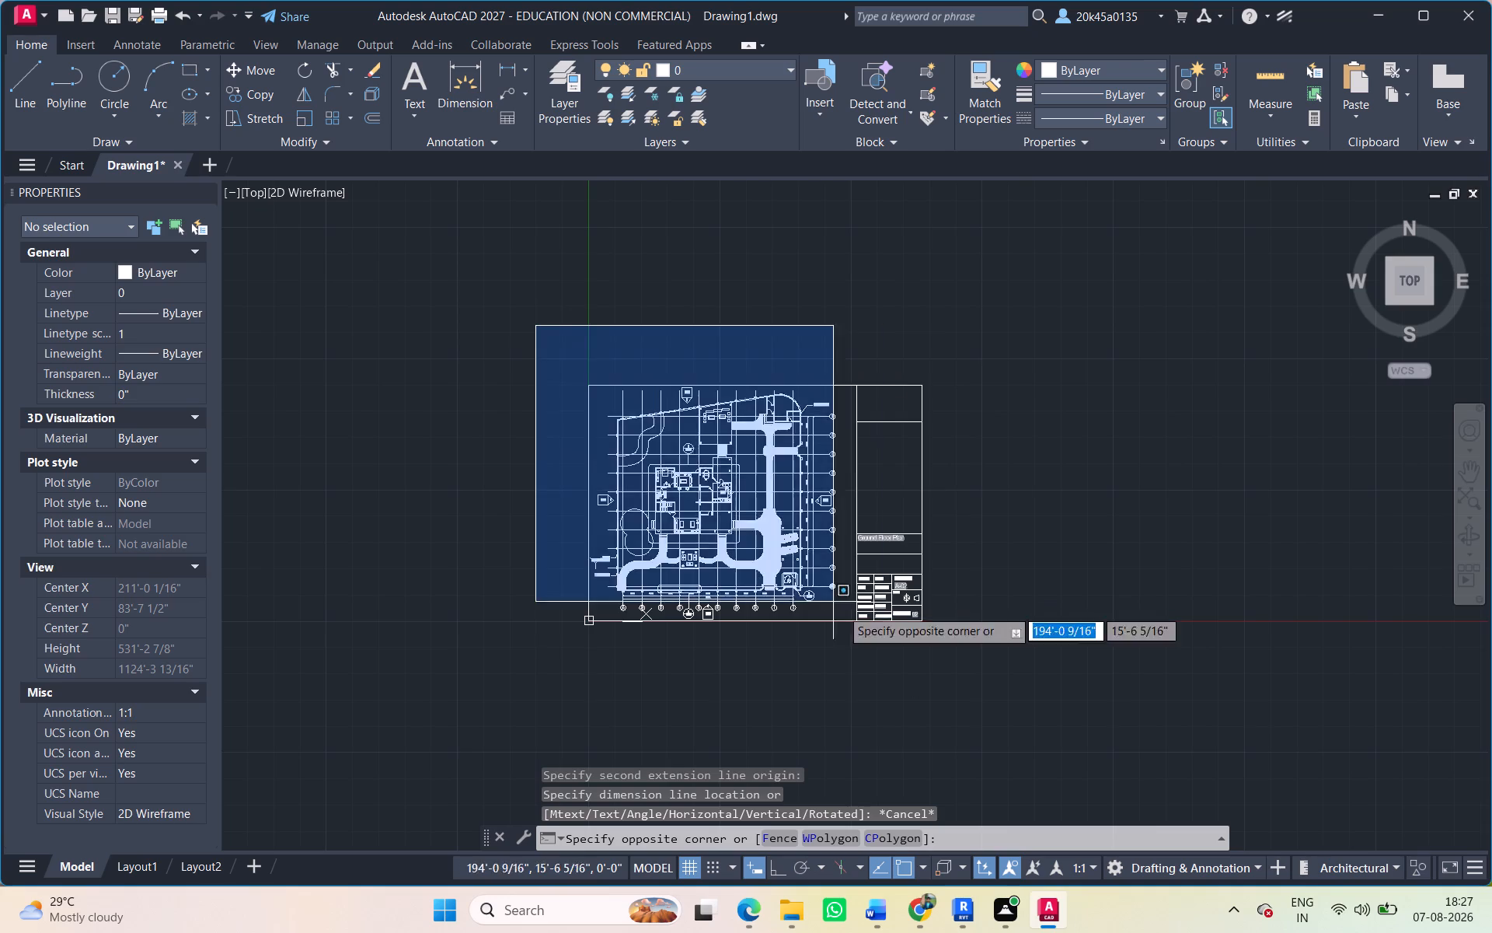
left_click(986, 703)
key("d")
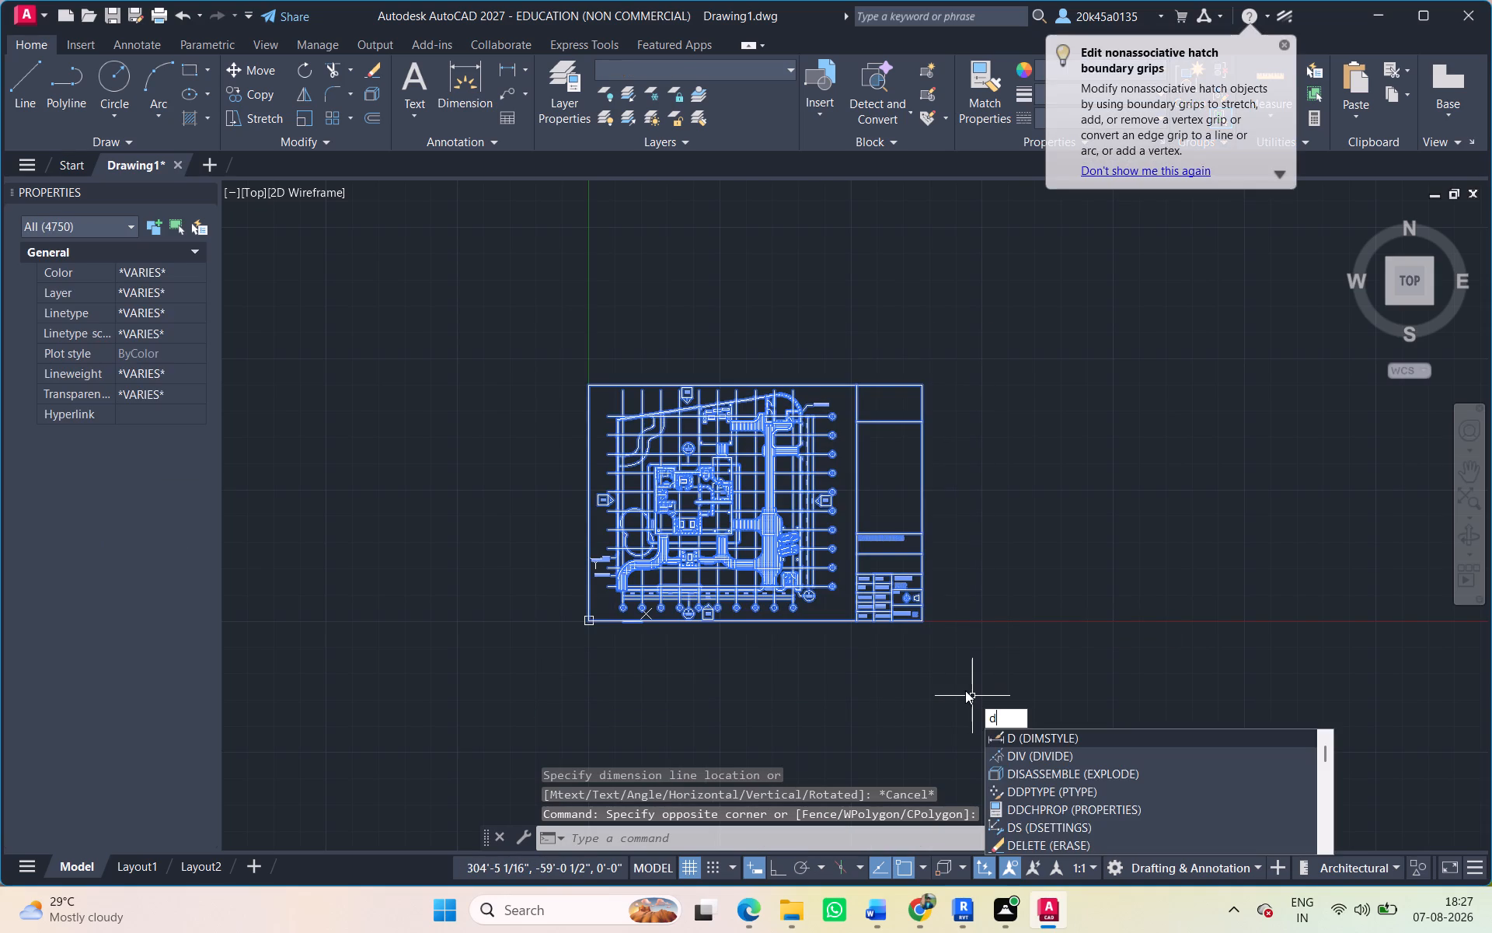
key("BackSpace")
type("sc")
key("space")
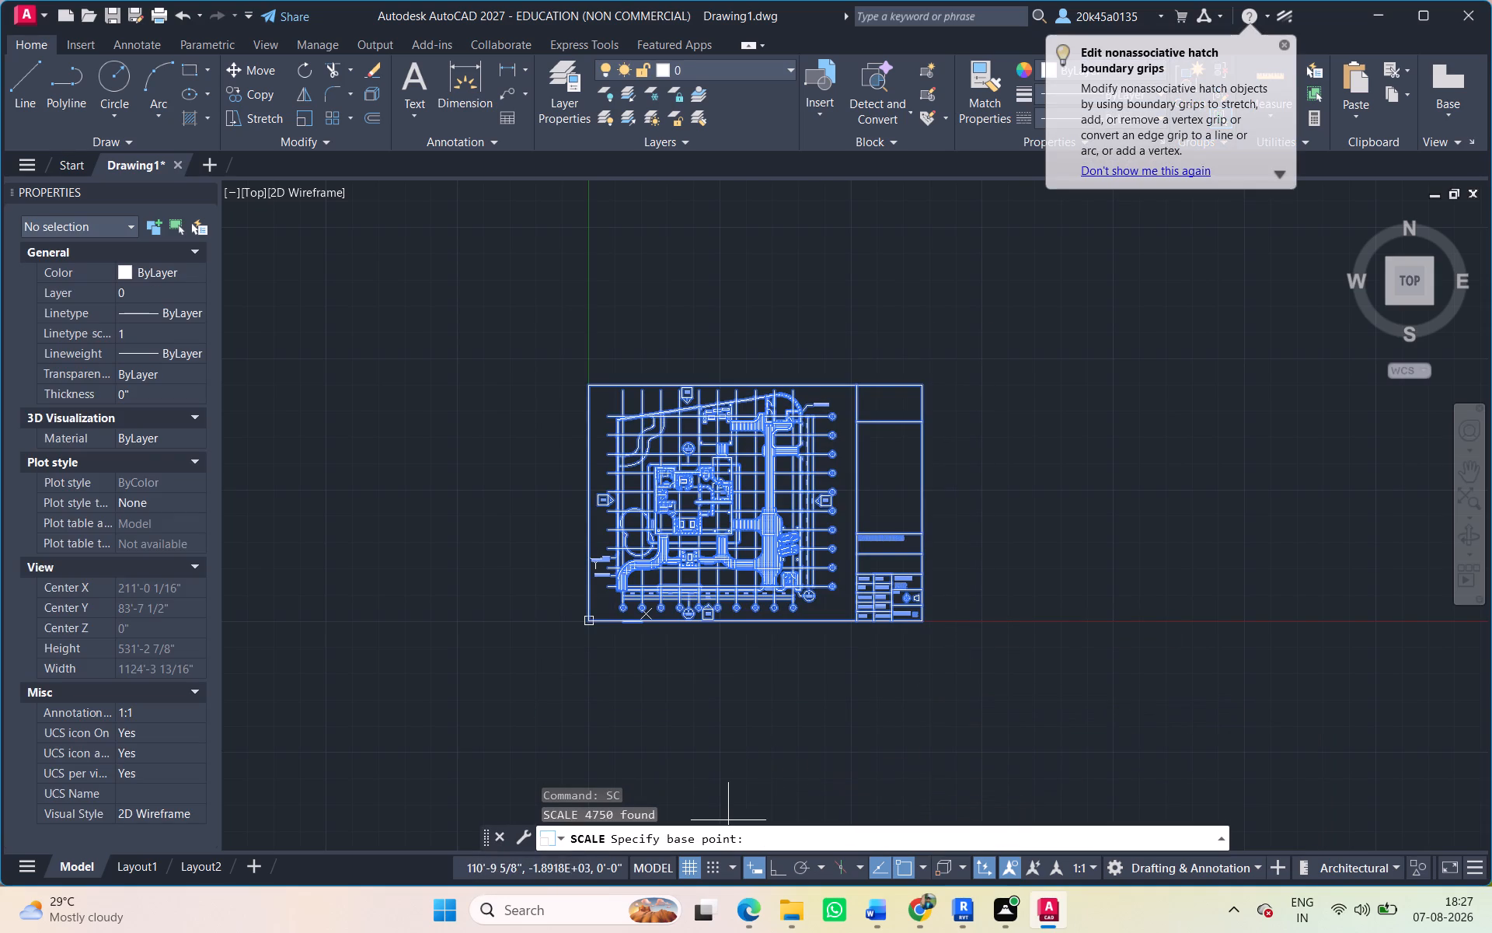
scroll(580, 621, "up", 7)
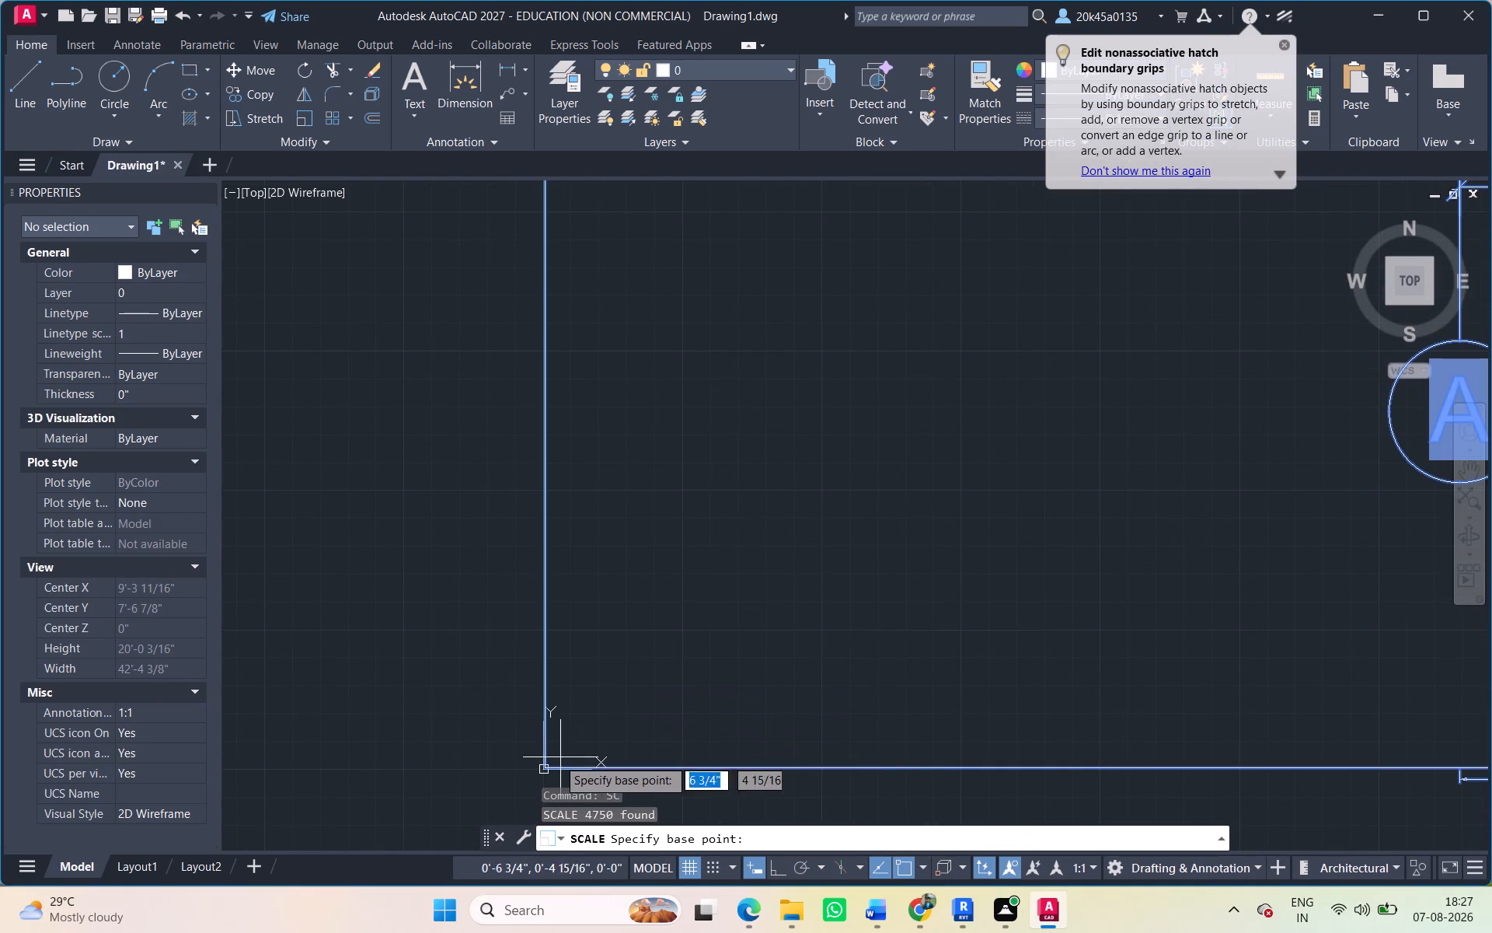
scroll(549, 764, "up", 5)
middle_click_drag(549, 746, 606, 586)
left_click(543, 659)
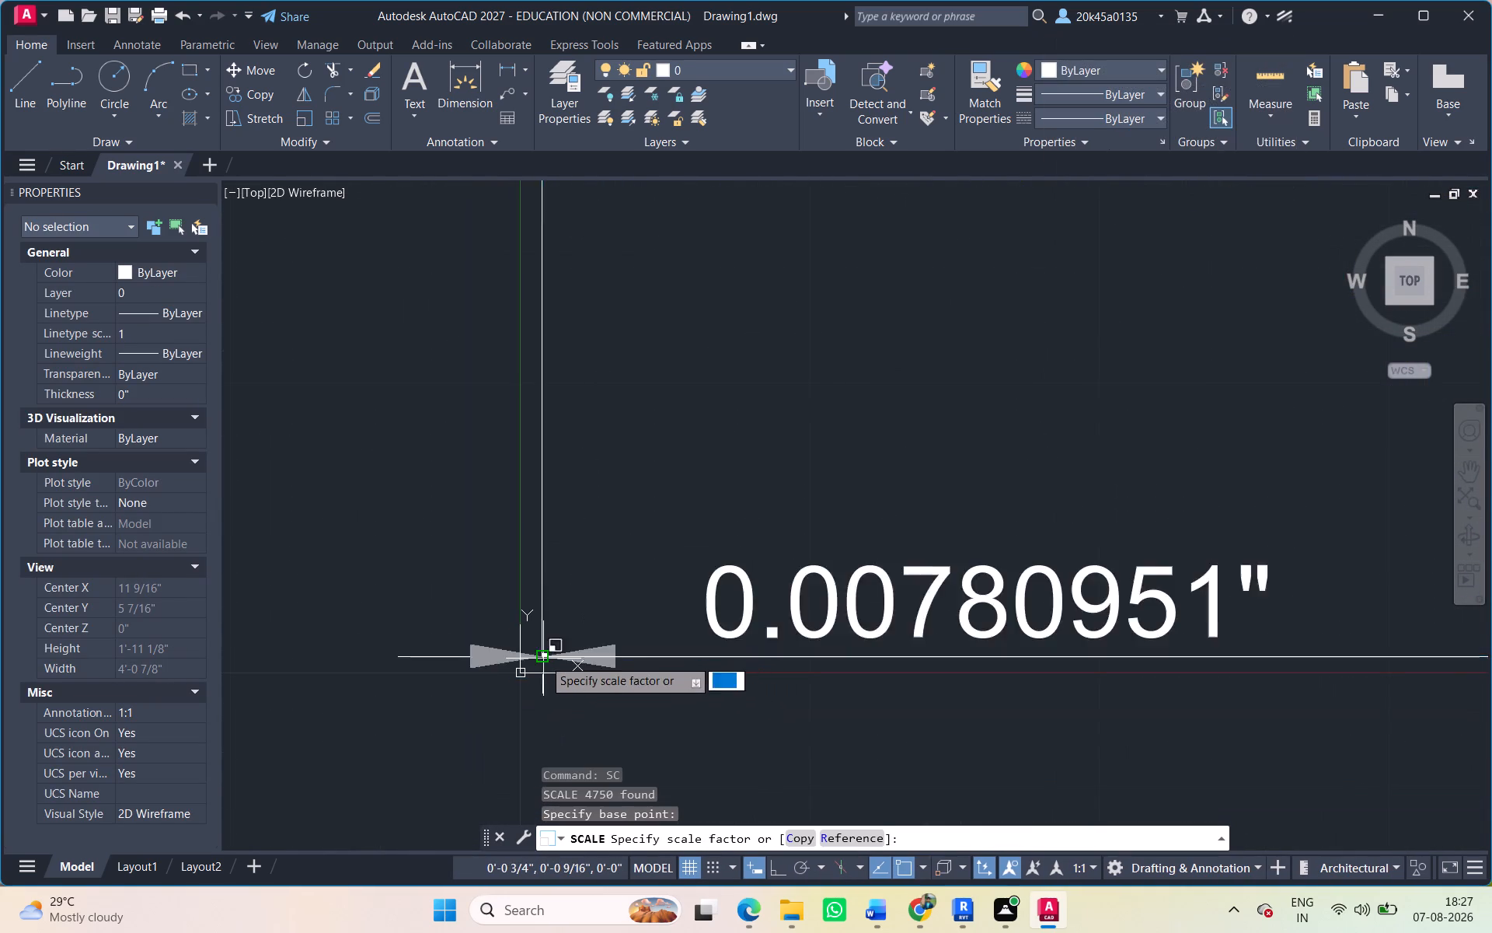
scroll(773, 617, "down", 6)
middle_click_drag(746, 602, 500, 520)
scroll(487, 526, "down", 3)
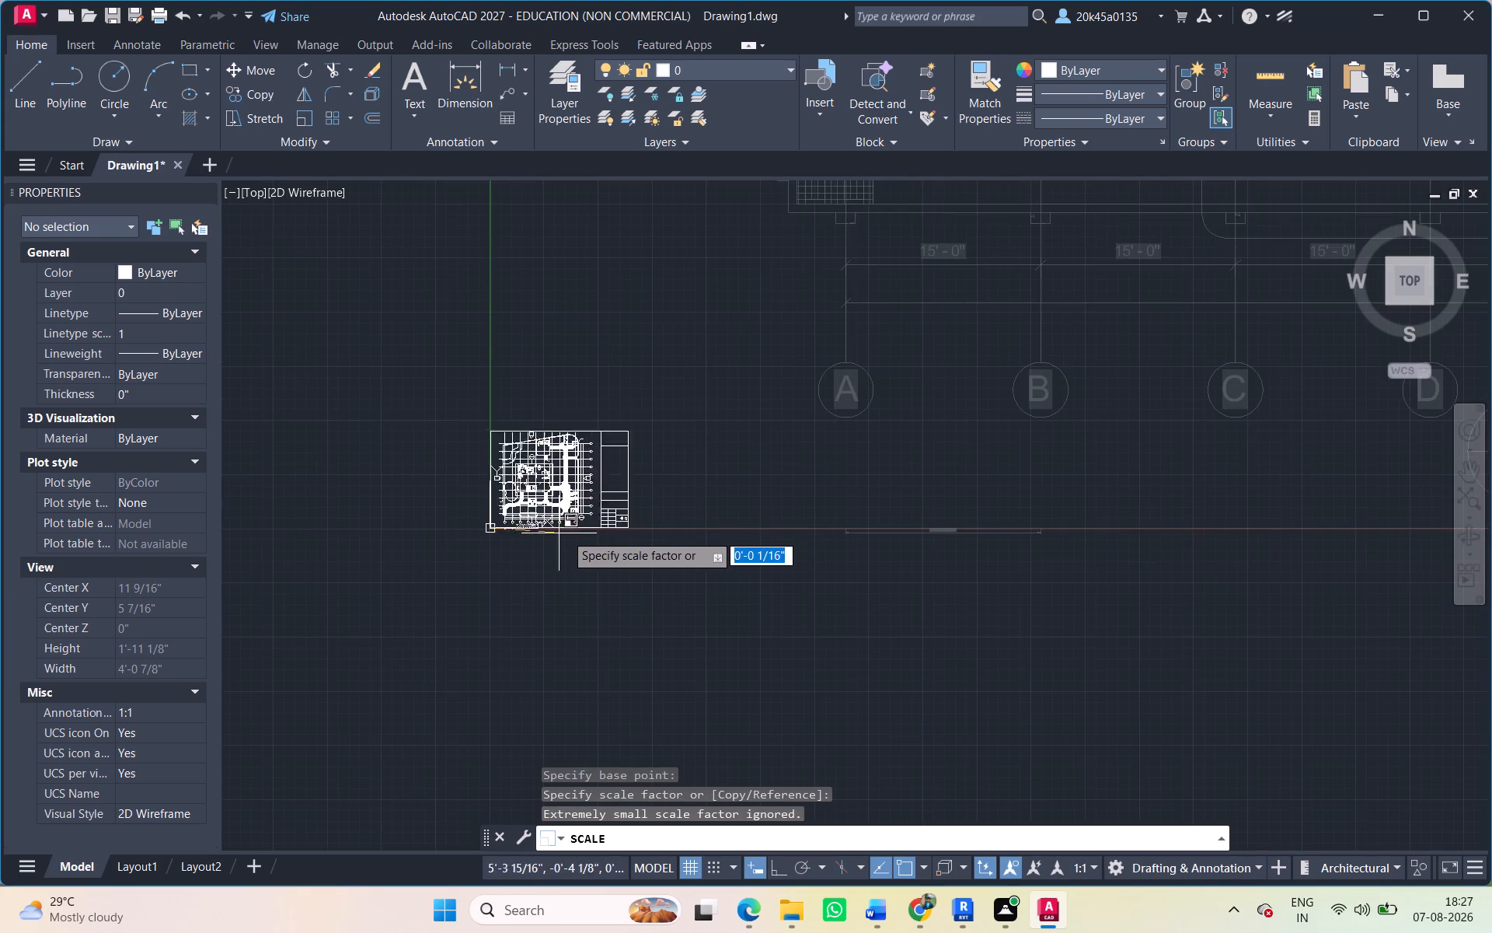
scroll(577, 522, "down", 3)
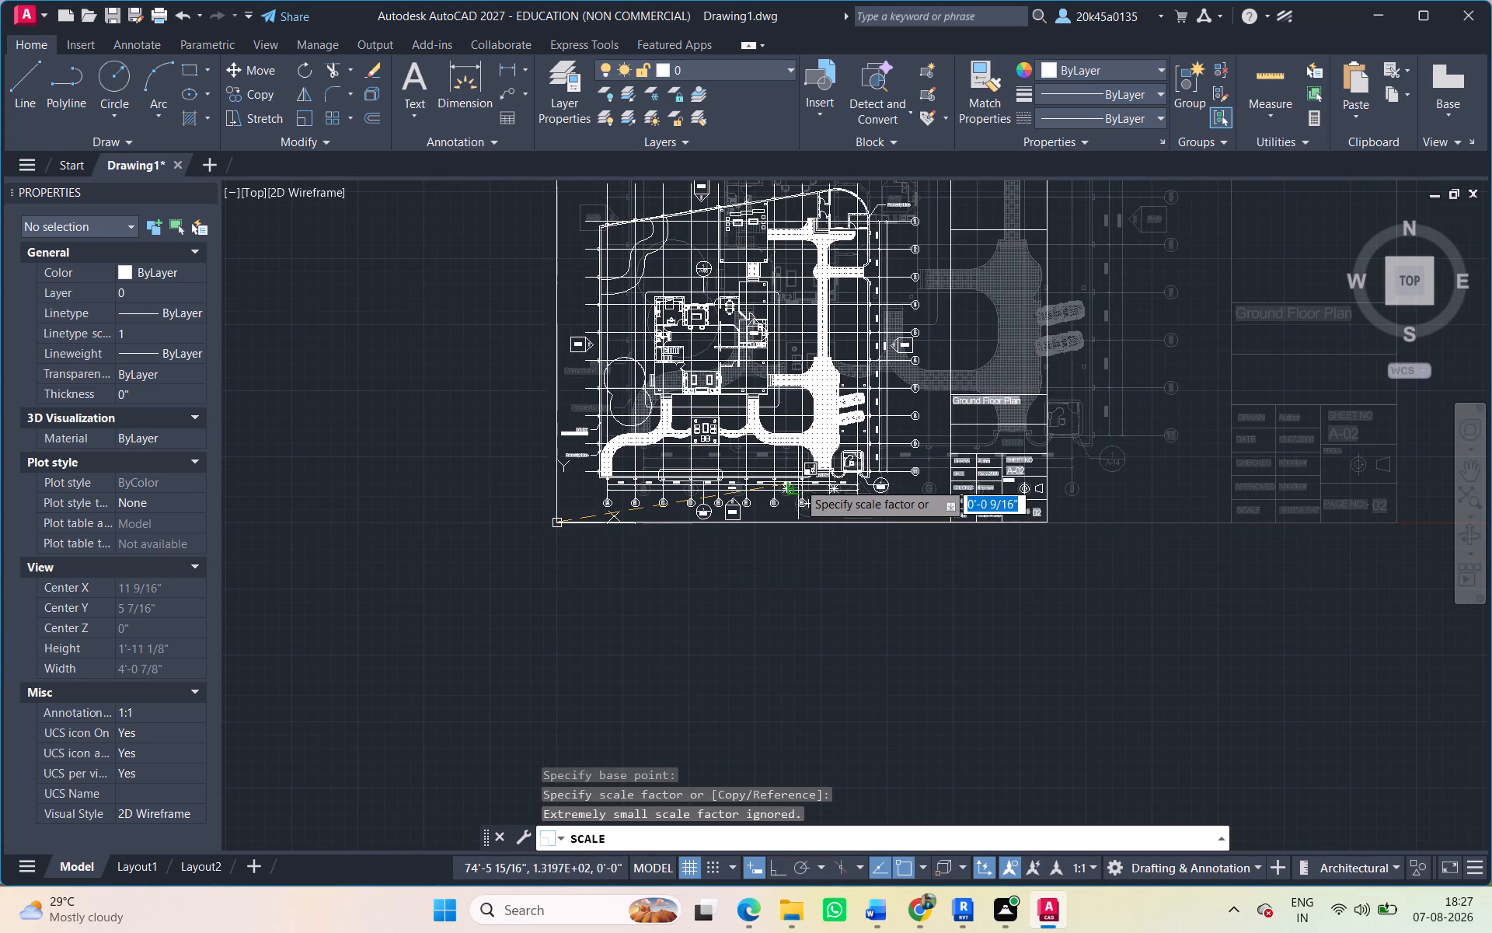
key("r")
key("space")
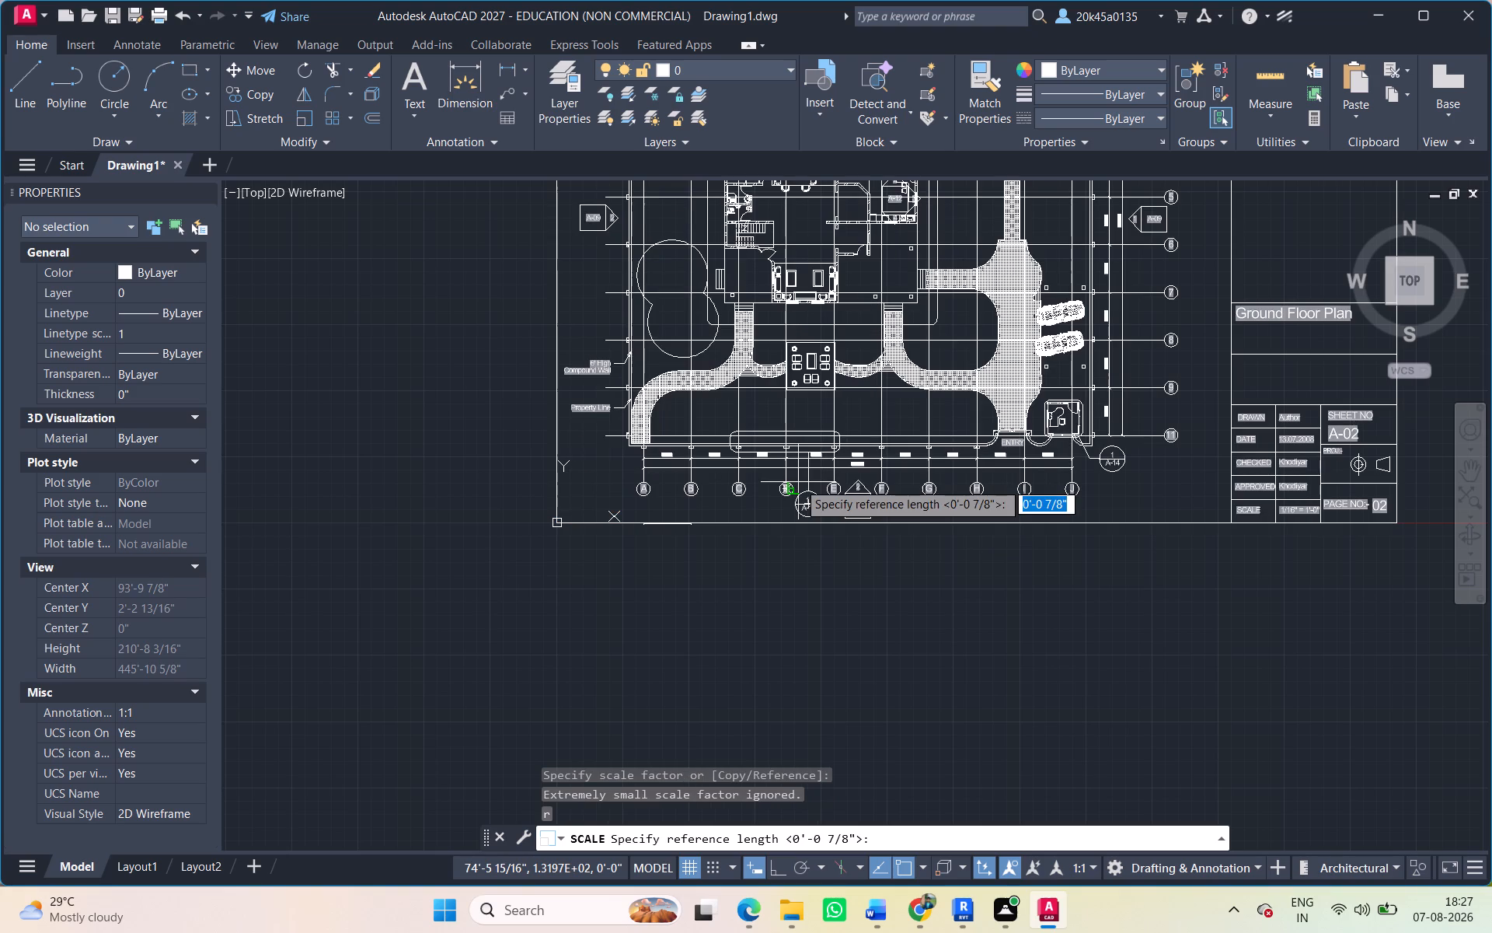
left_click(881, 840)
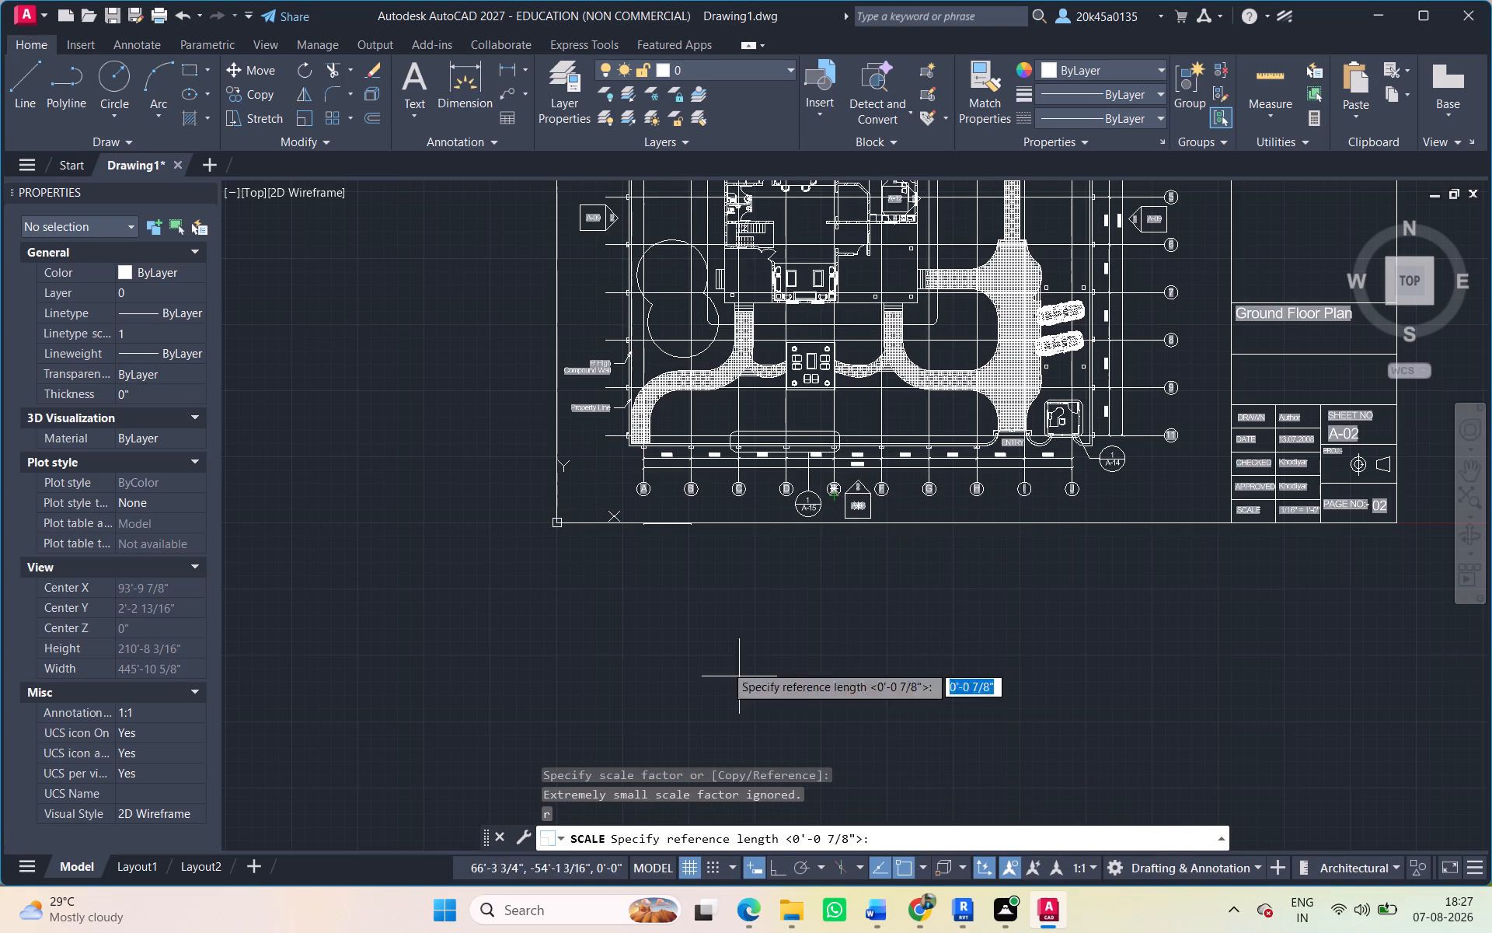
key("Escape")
Add a linear dimension between grid lines A and B, just above their grid bubbles and below the existing dimension lines.
scroll(671, 467, "up", 4)
middle_click_drag(642, 433, 642, 463)
scroll(642, 441, "up", 1)
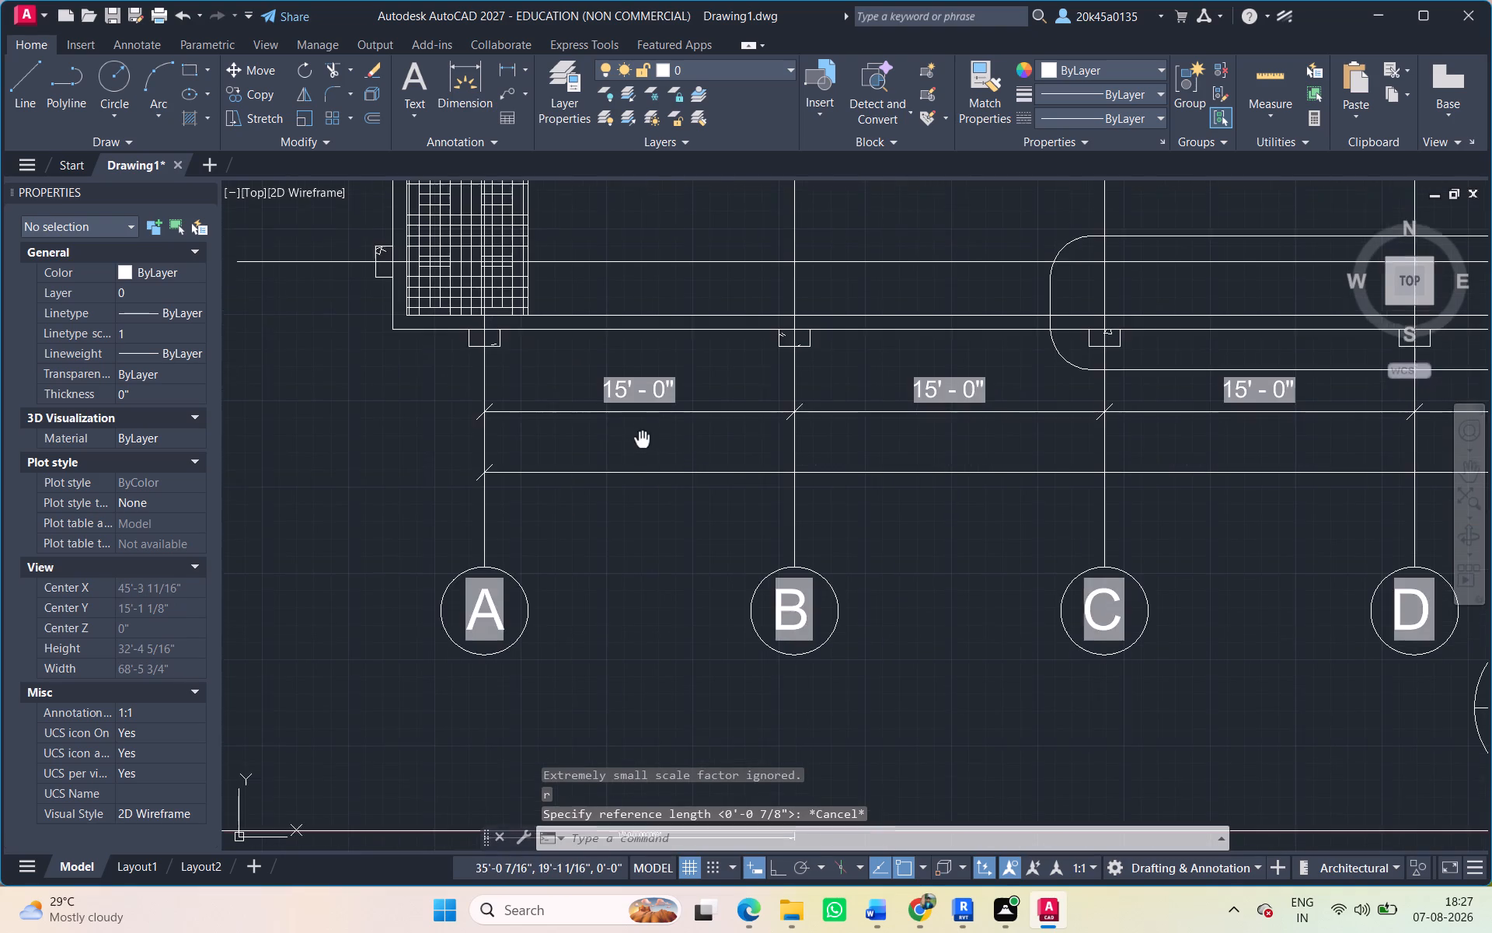
middle_click_drag(642, 463, 613, 565)
left_click(510, 62)
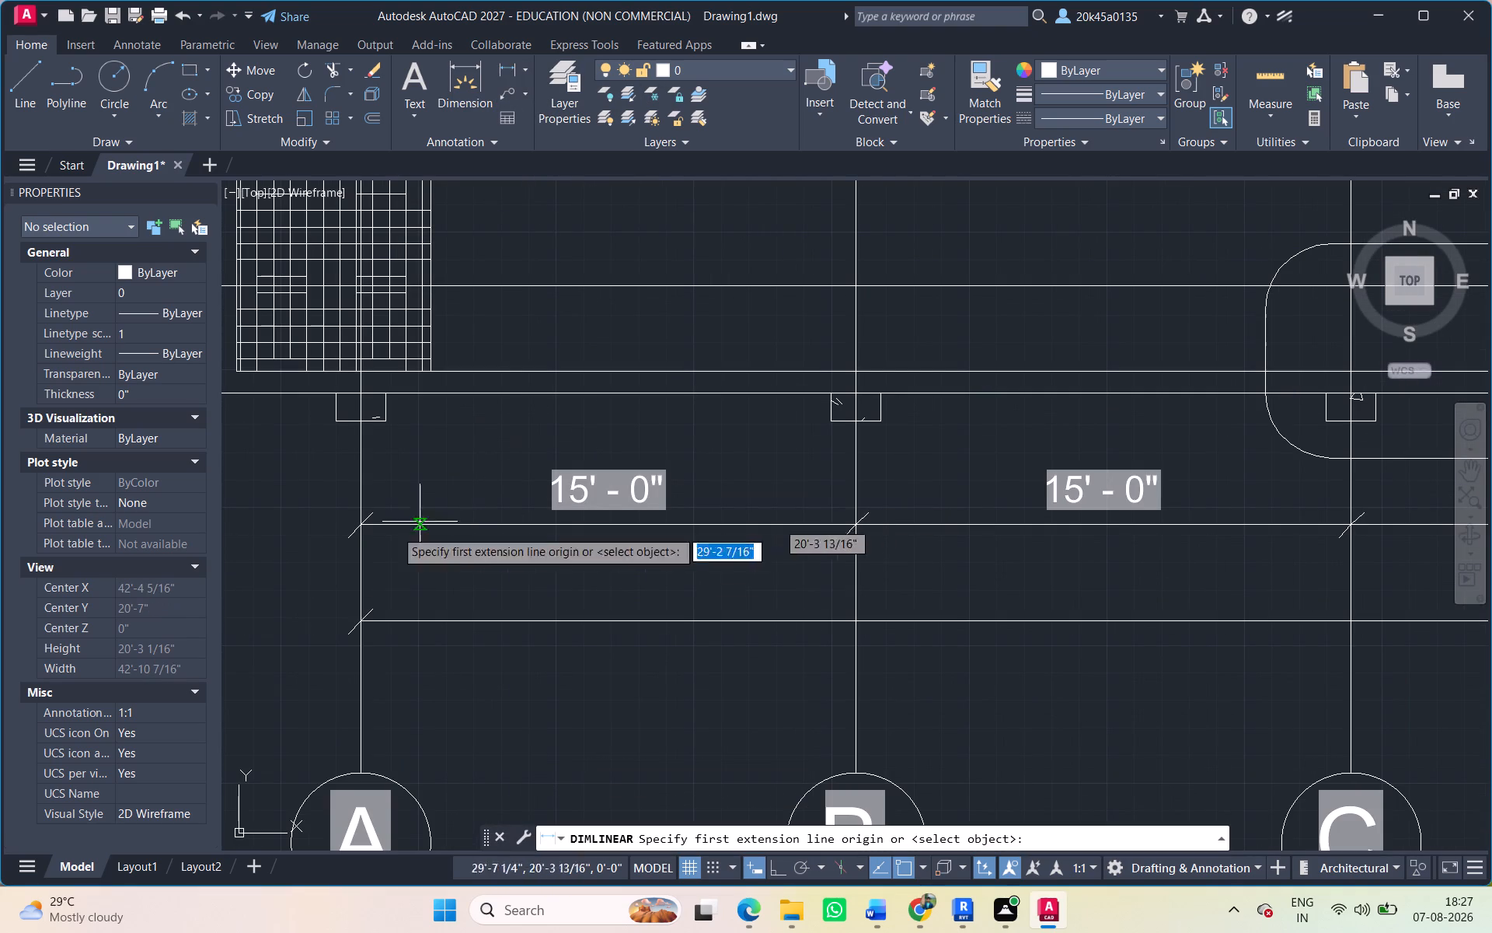
left_click(358, 662)
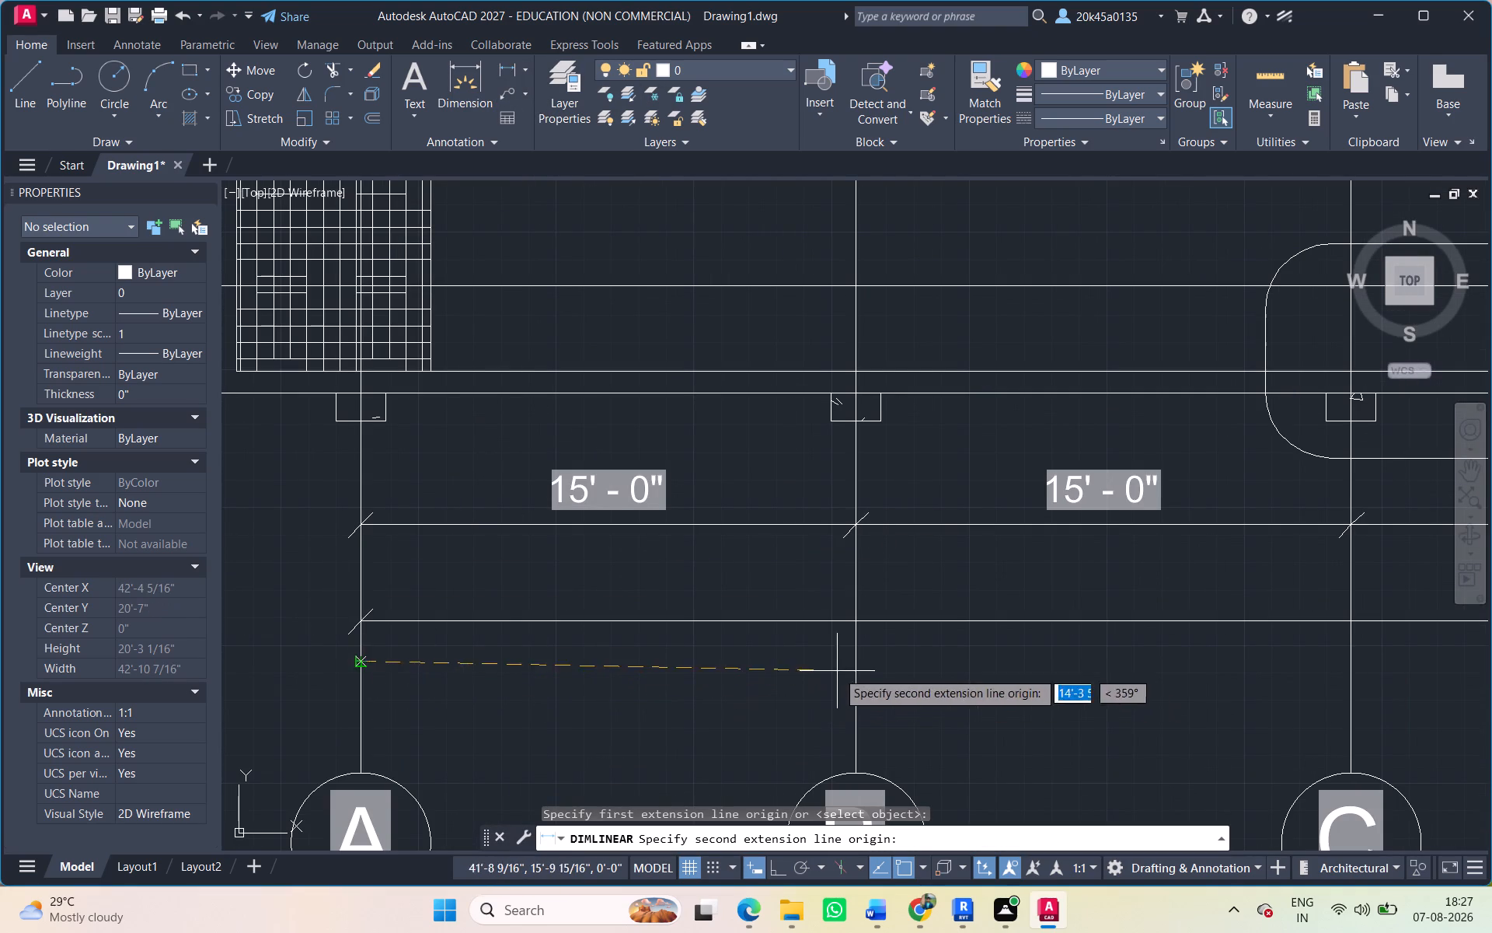
left_click(859, 665)
left_click(754, 680)
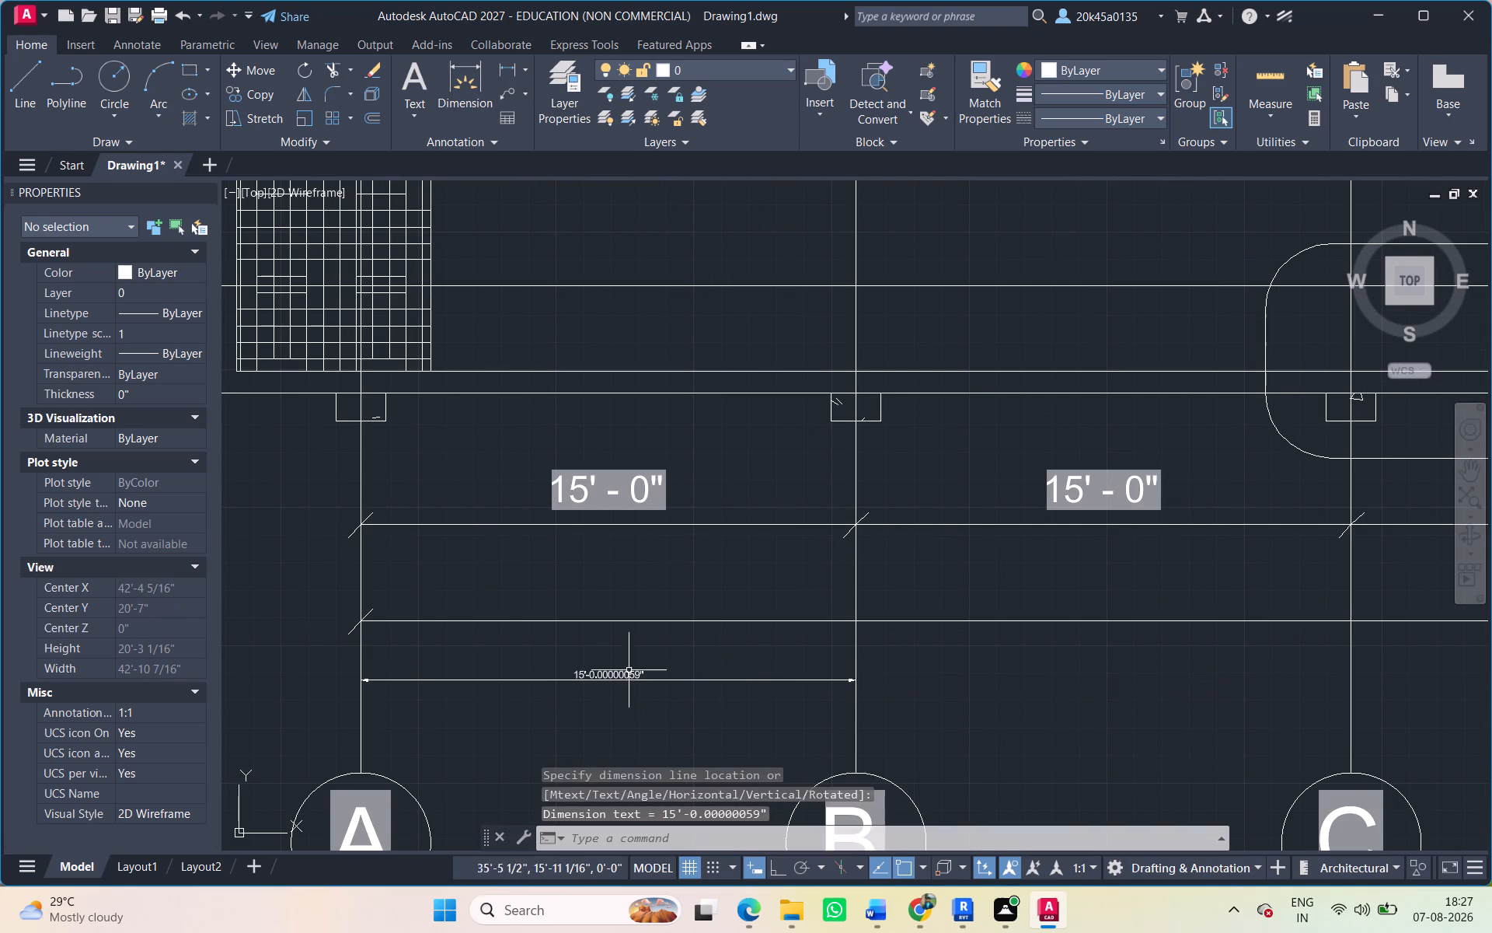
Open the text of the new dimension between grids A and B, copy its full value, and leave text editing.
scroll(625, 669, "up", 5)
middle_click_drag(622, 669, 708, 545)
left_click(664, 593)
scroll(852, 616, "down", 2)
middle_click_drag(852, 616, 873, 594)
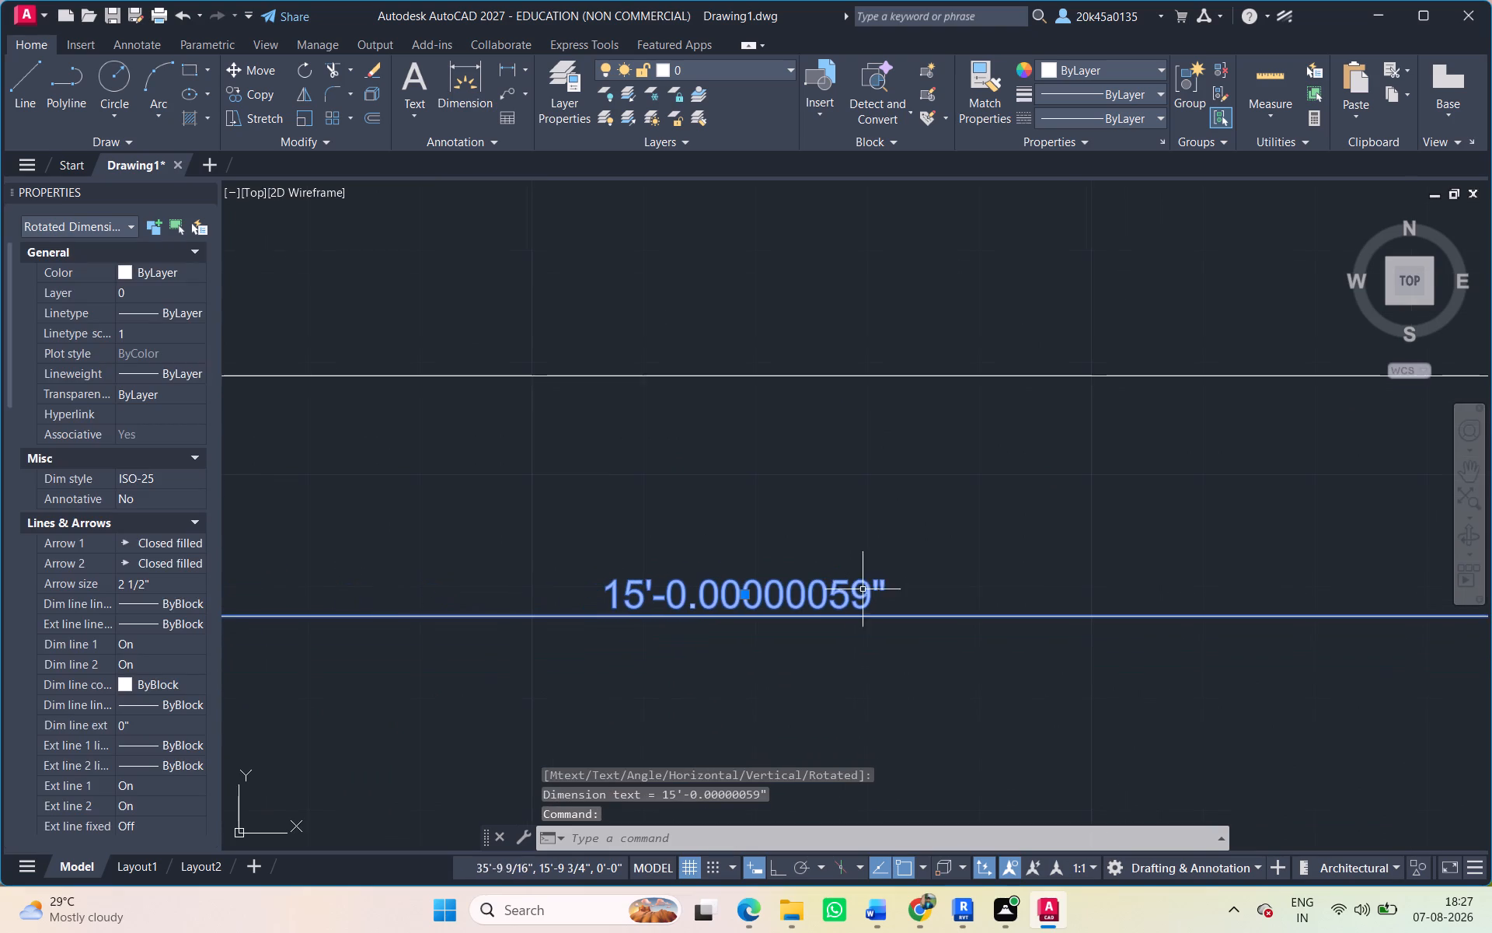
double_click(753, 605)
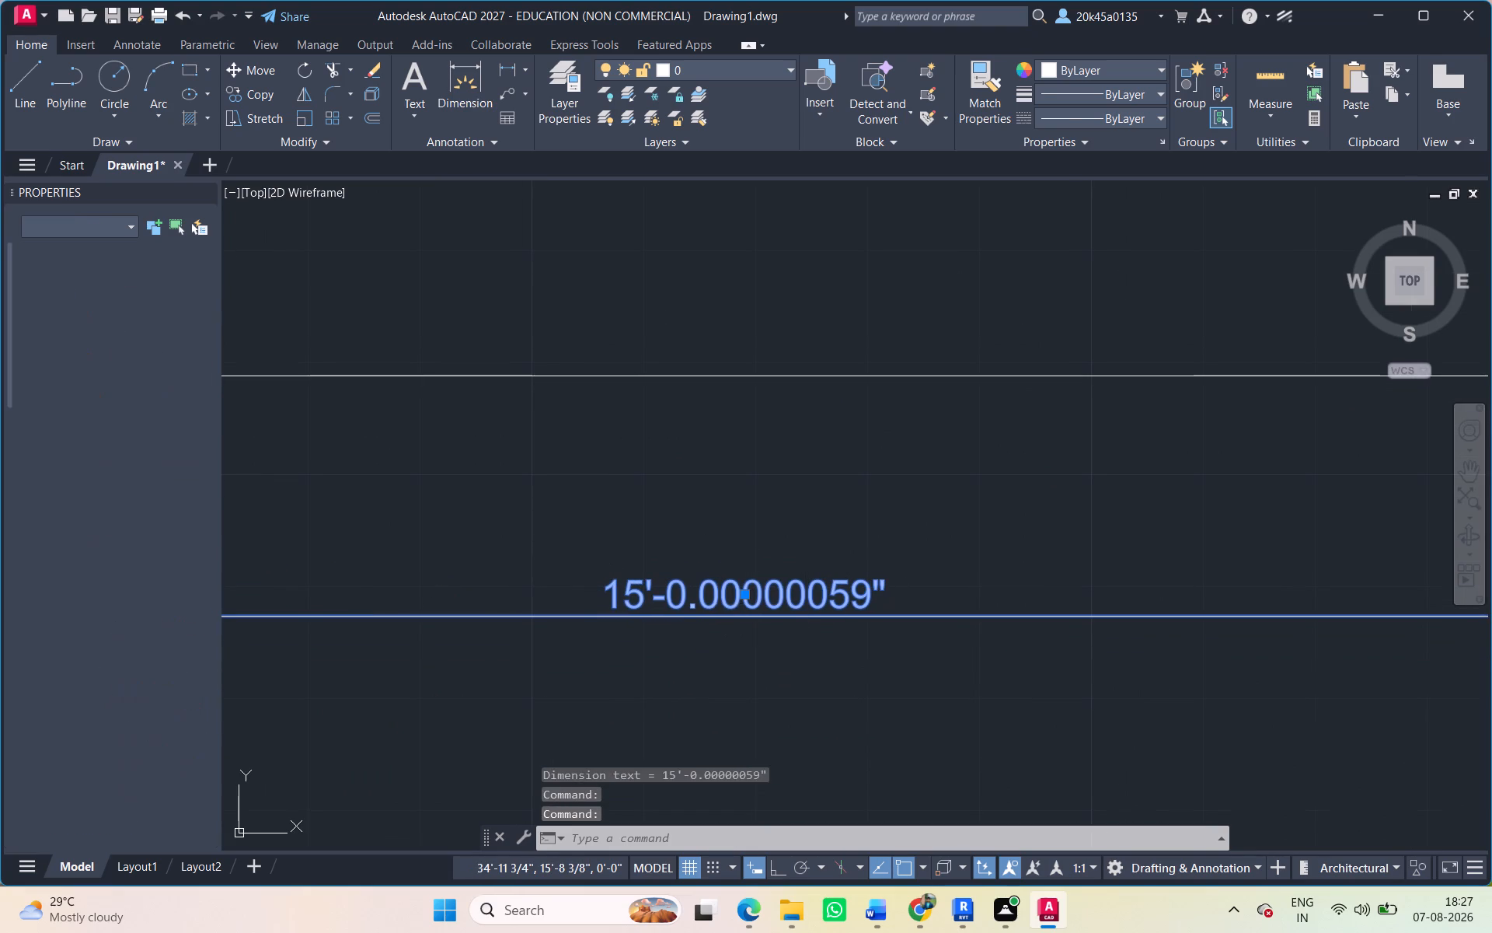
key("ctrl+a")
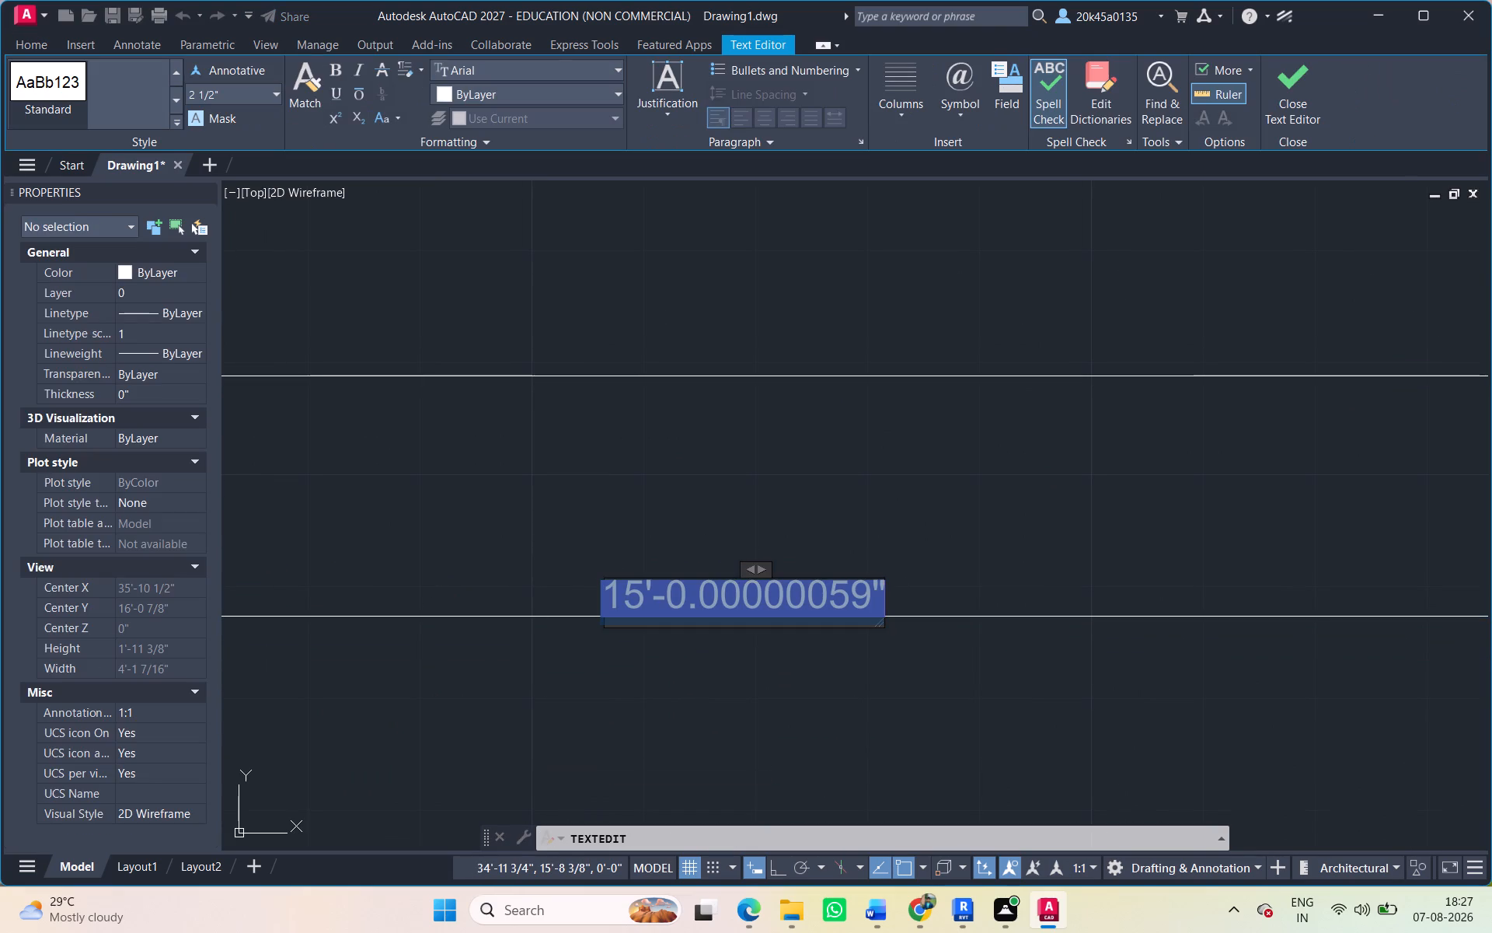
key("ctrl+c")
scroll(814, 581, "down", 5)
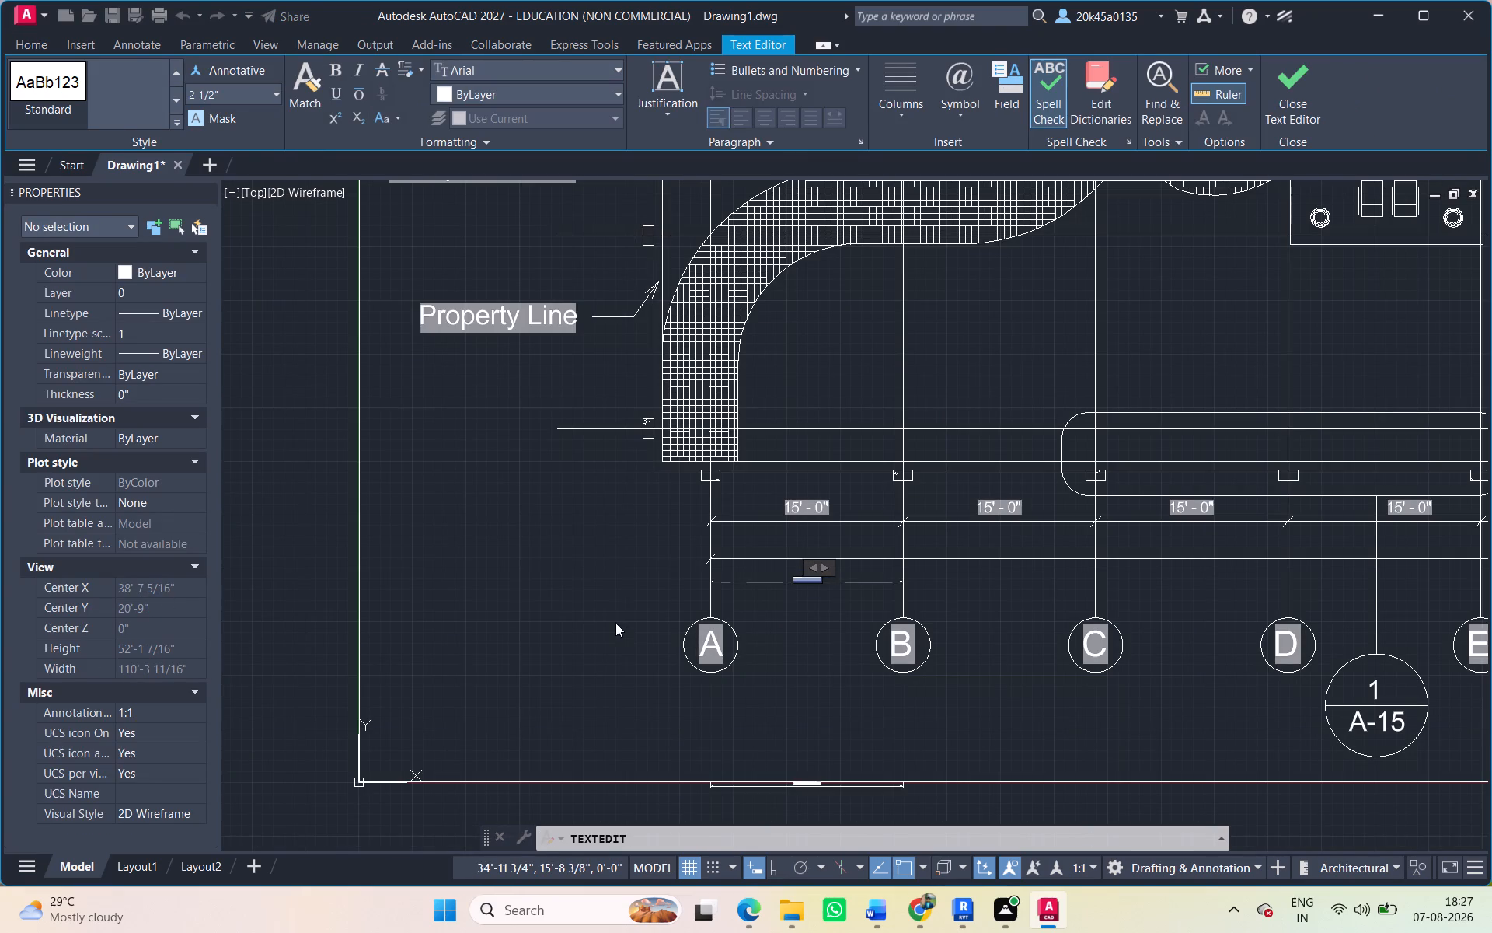
key("Escape")
scroll(615, 623, "down", 4)
middle_click_drag(614, 621, 546, 634)
key("Escape")
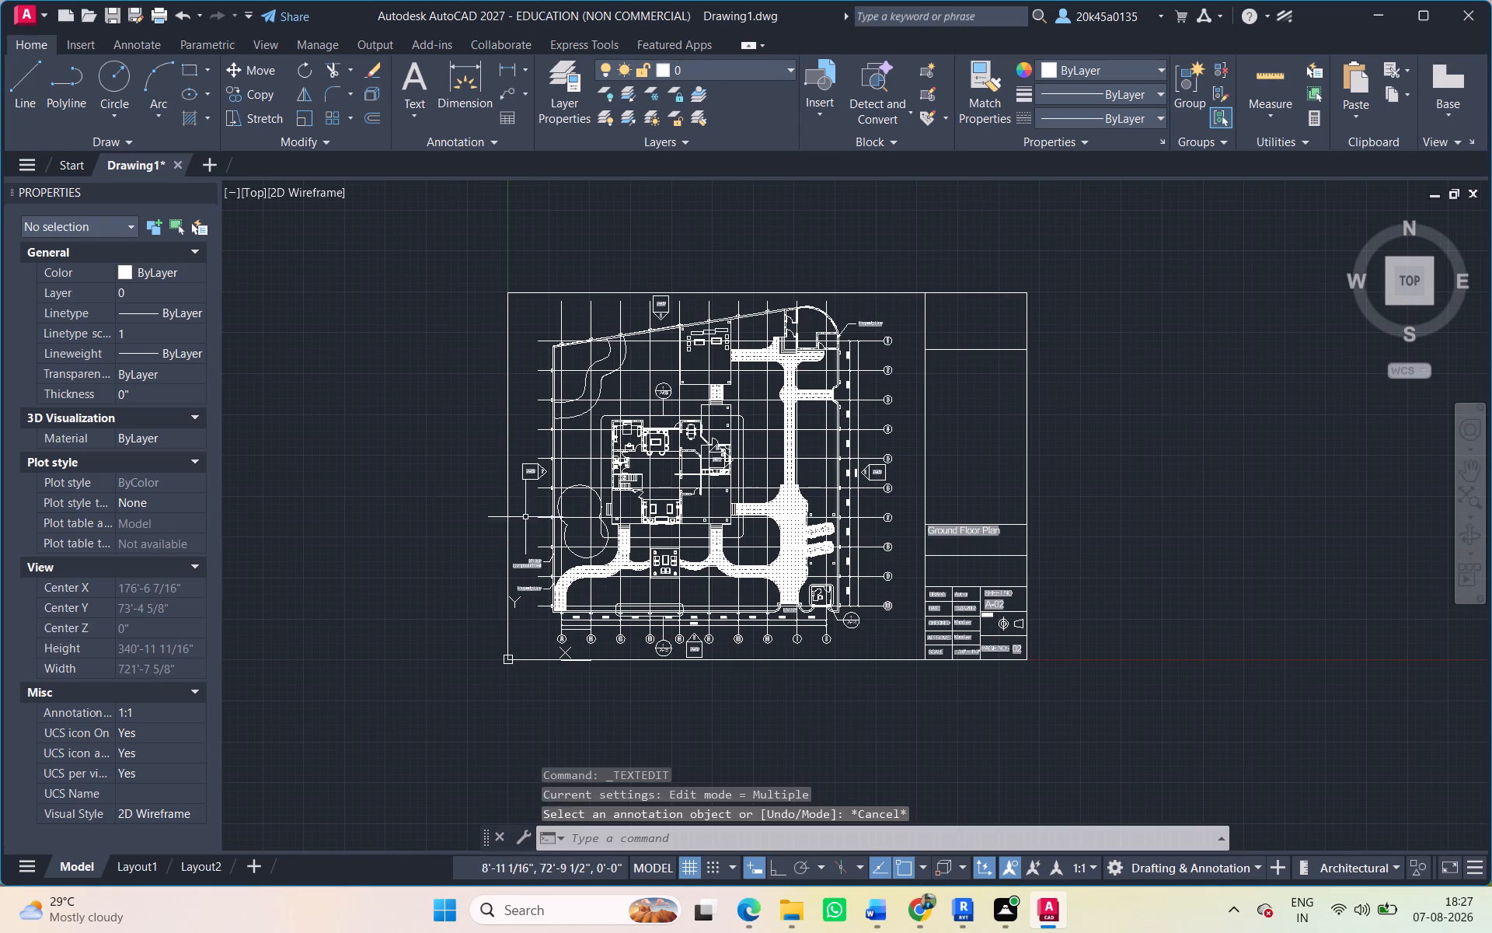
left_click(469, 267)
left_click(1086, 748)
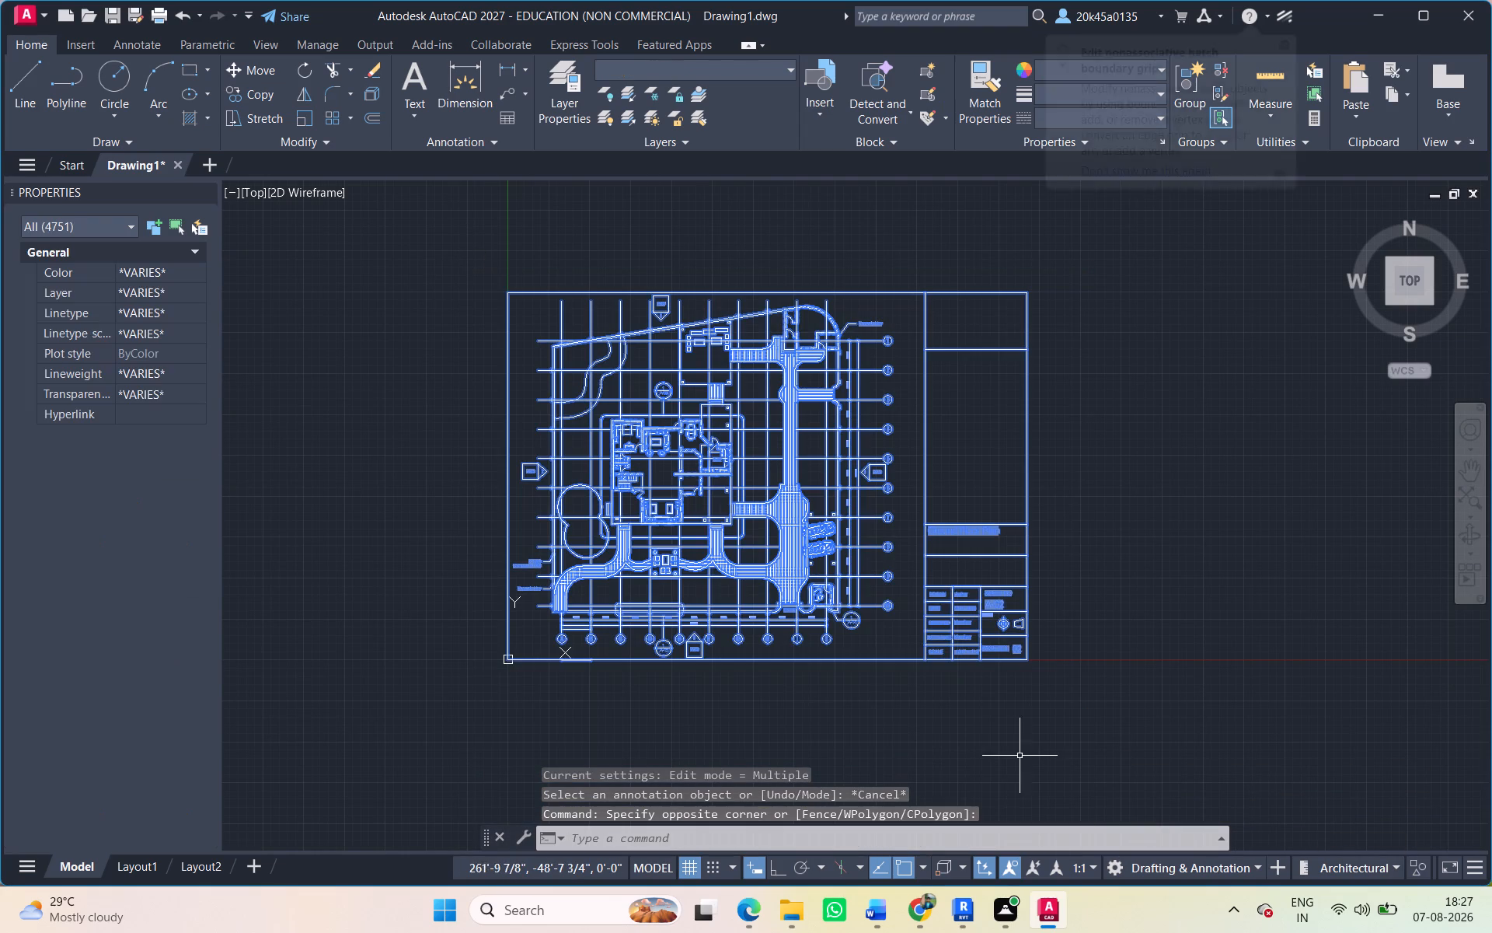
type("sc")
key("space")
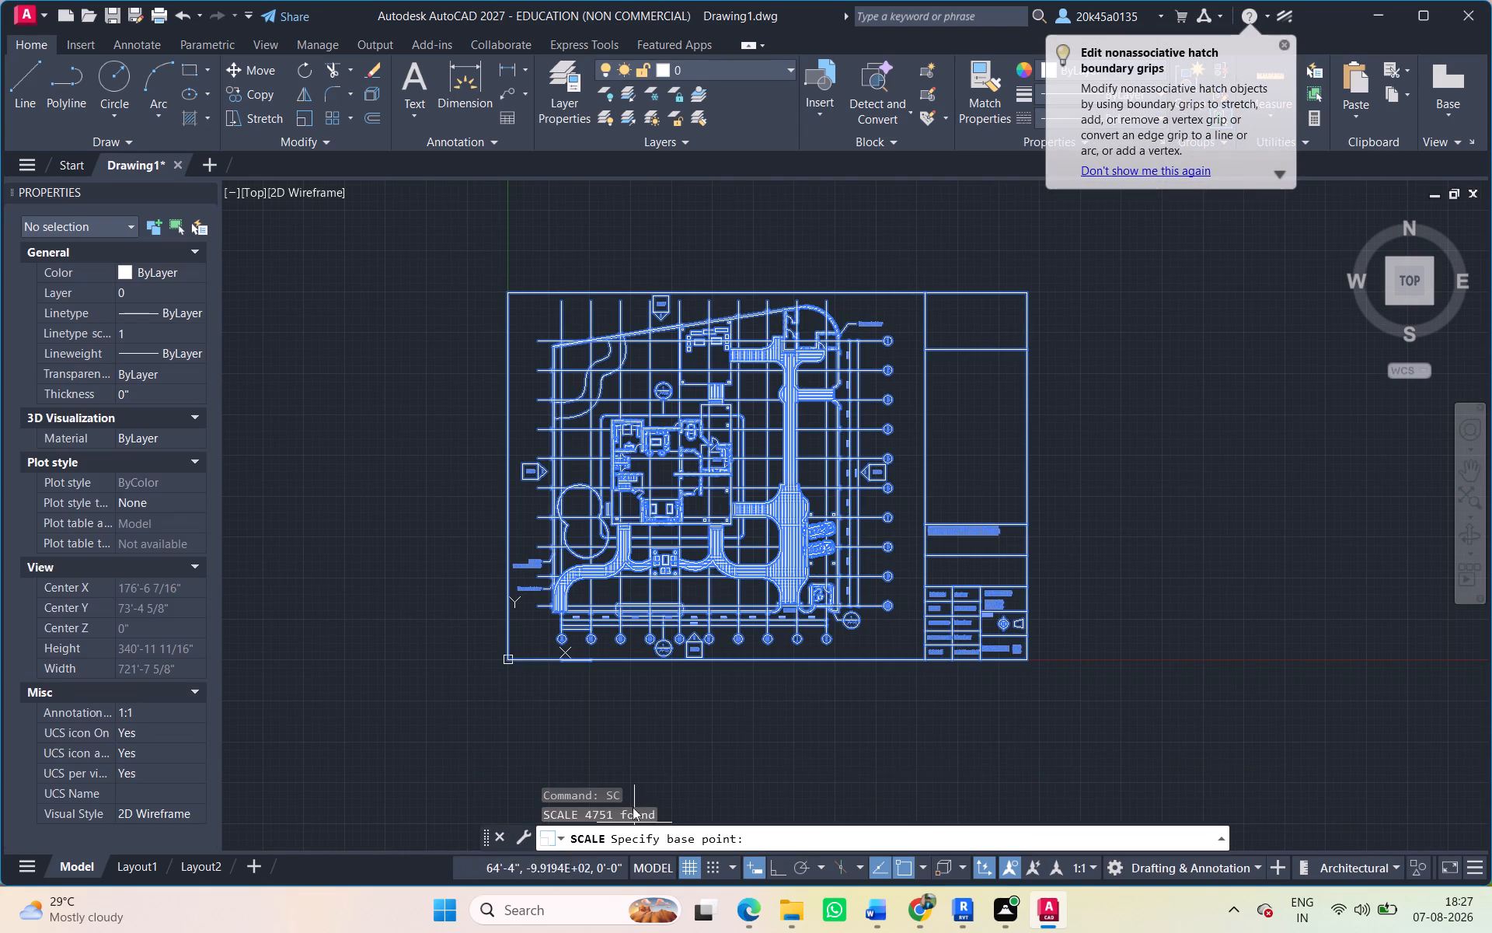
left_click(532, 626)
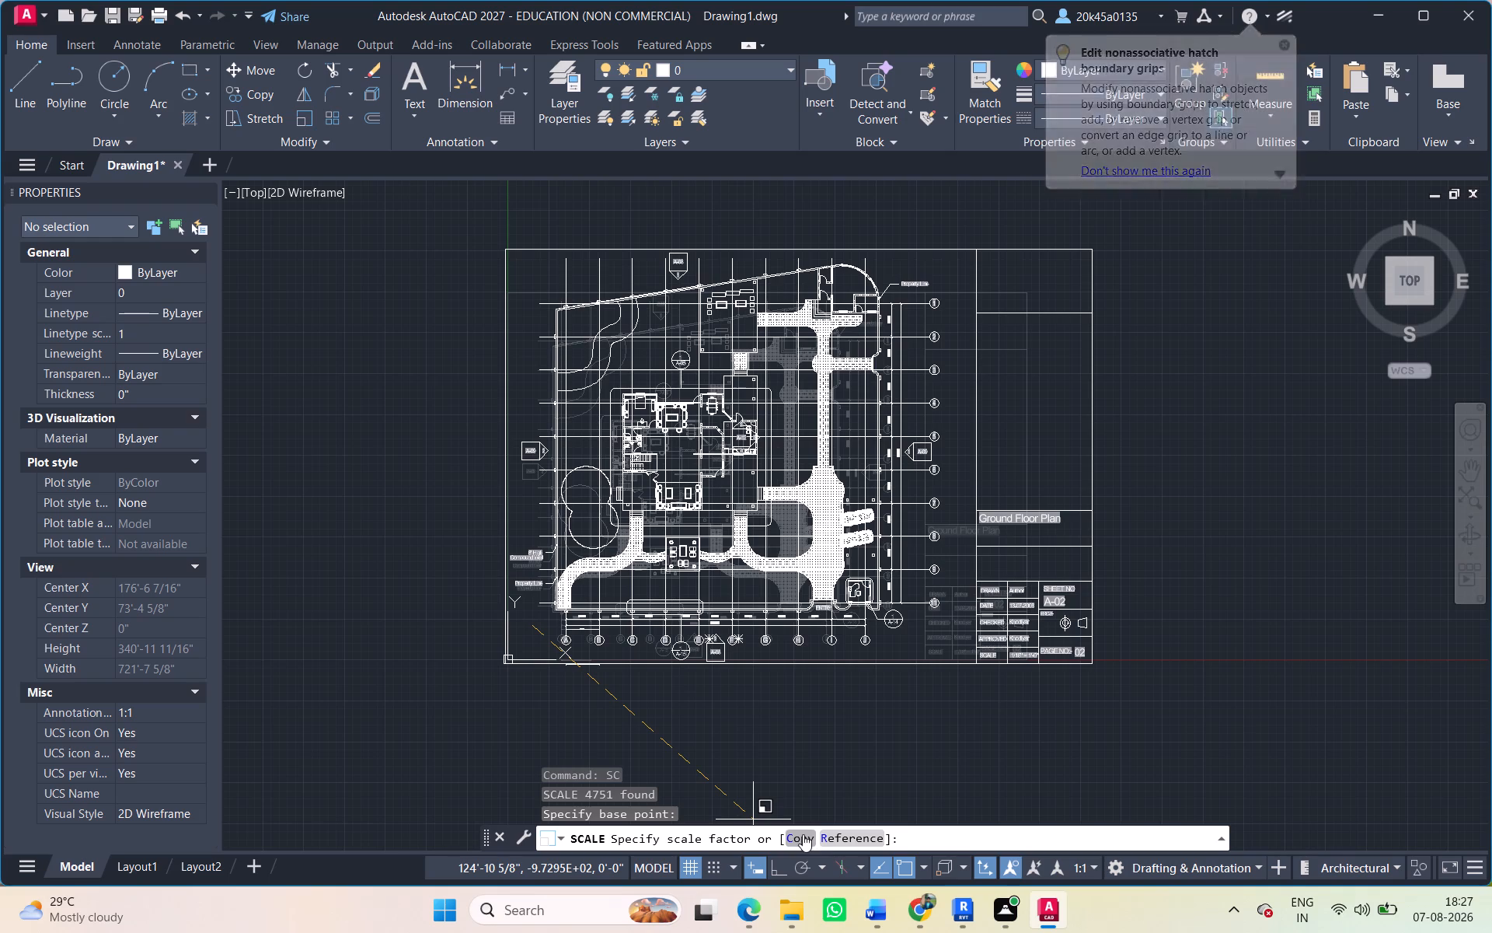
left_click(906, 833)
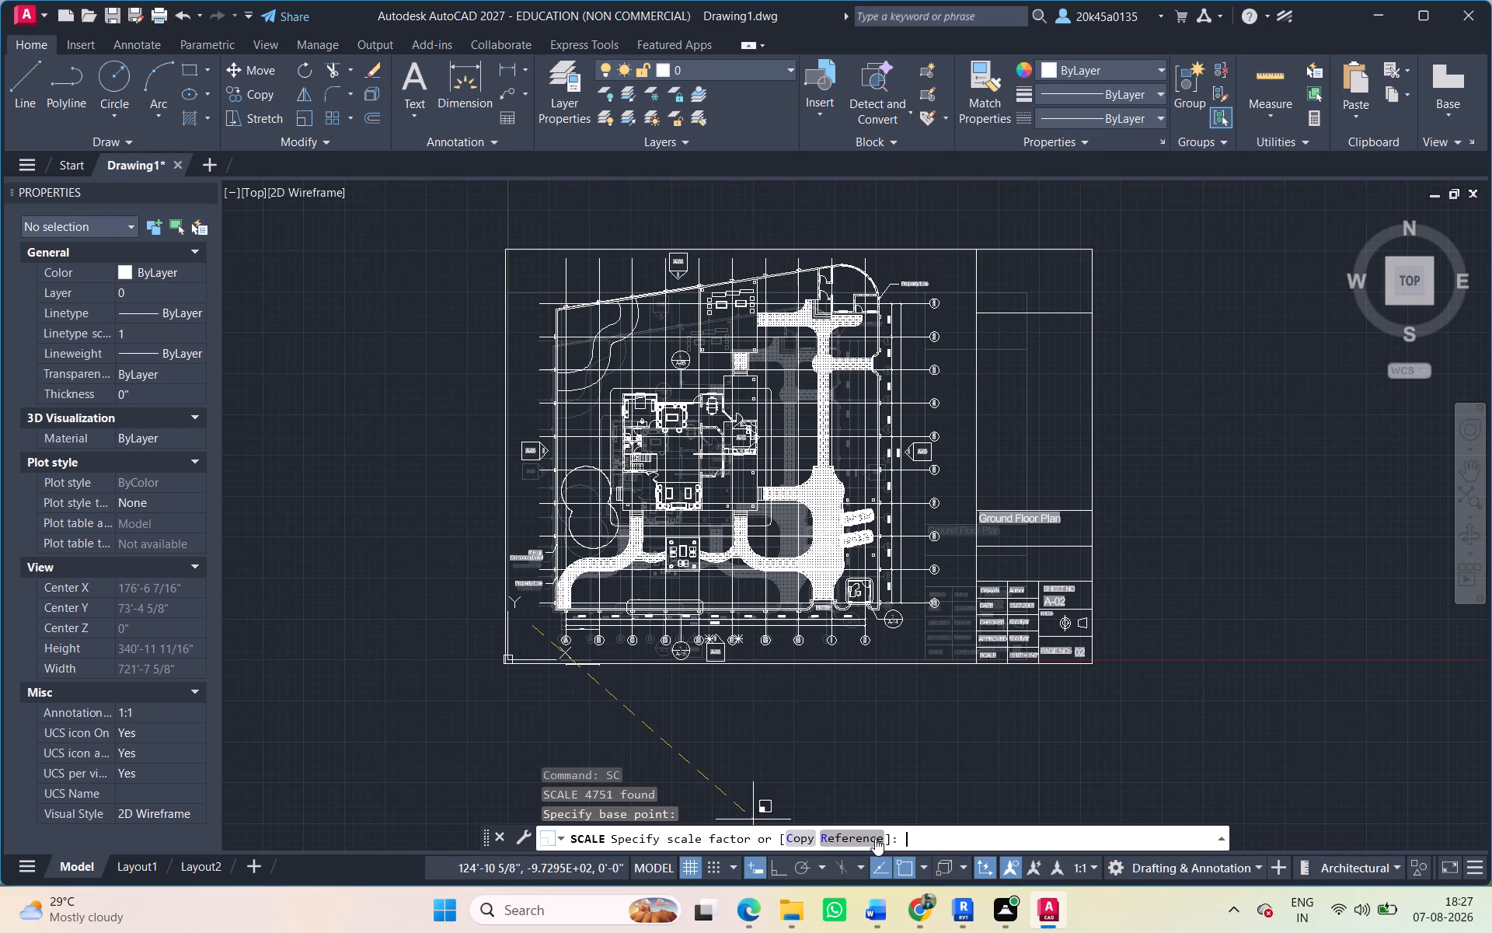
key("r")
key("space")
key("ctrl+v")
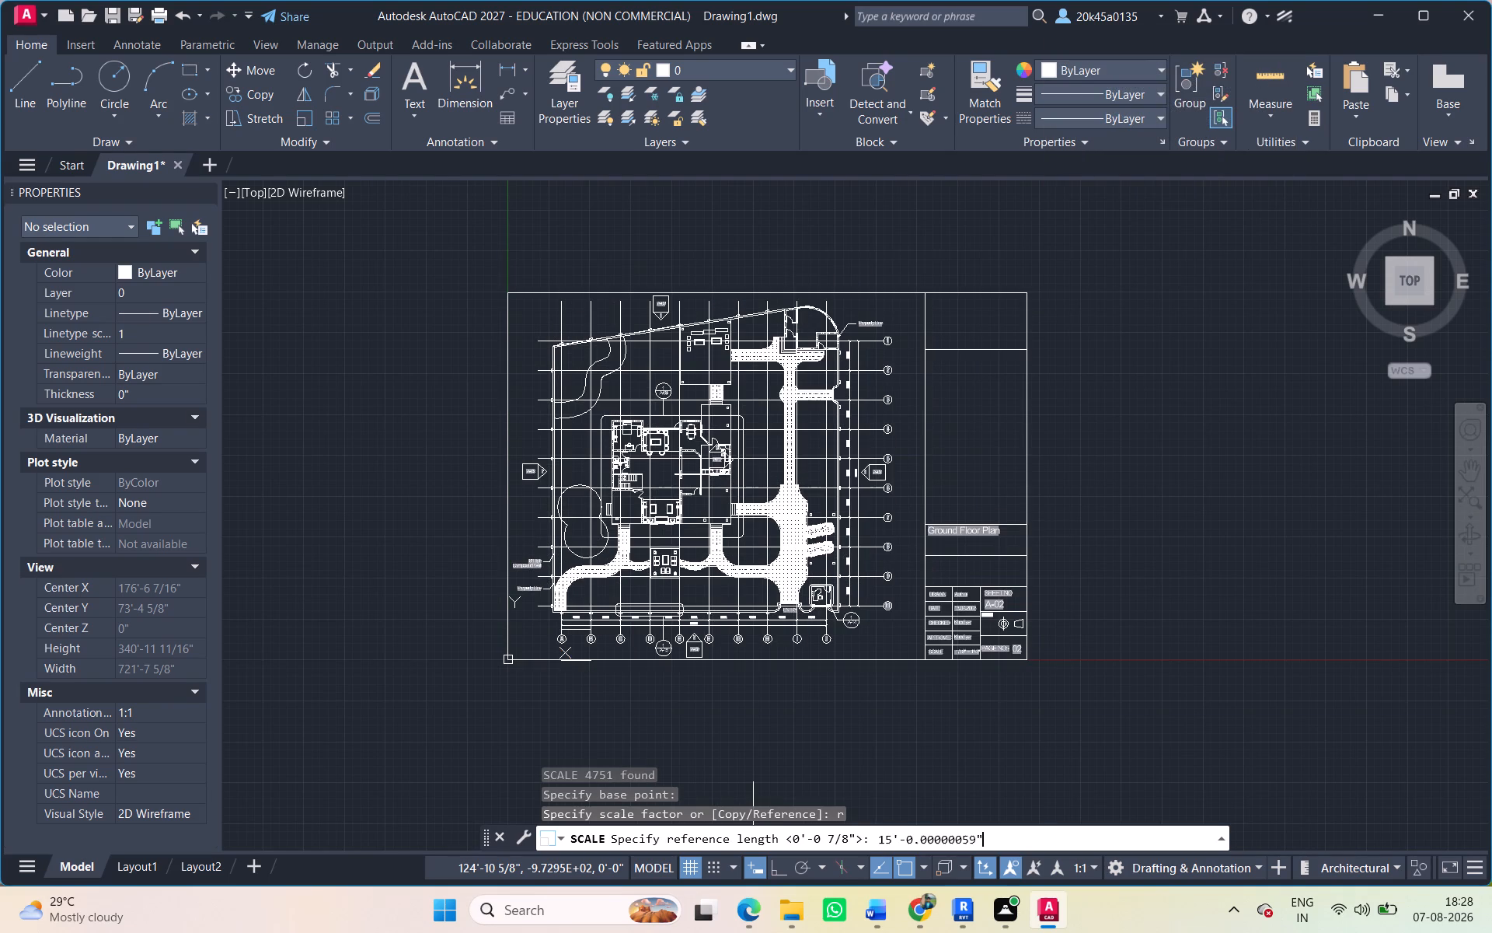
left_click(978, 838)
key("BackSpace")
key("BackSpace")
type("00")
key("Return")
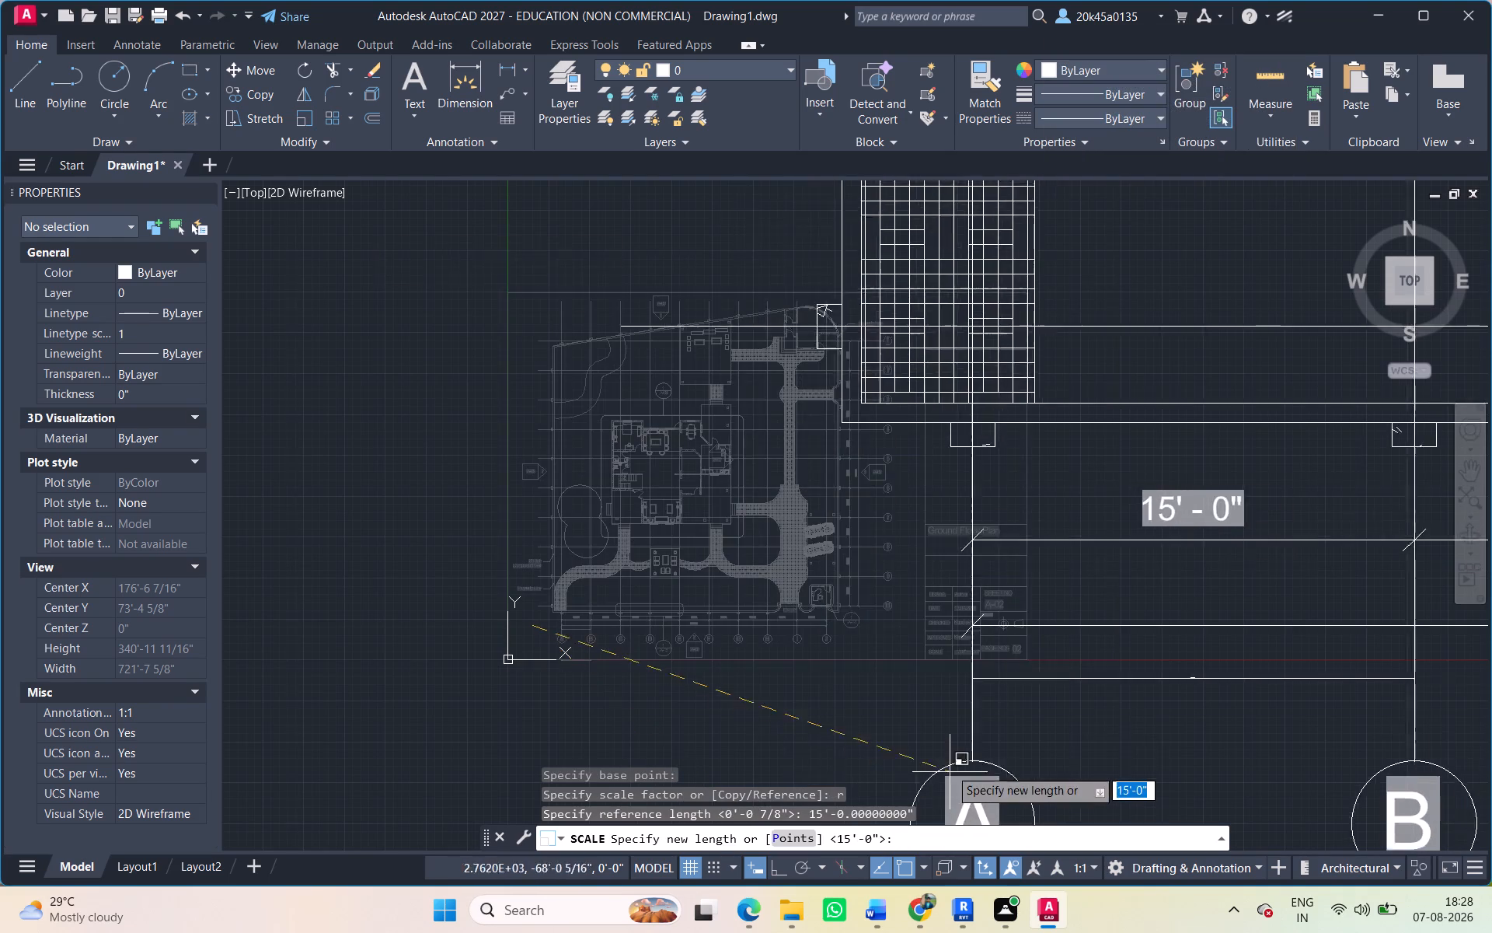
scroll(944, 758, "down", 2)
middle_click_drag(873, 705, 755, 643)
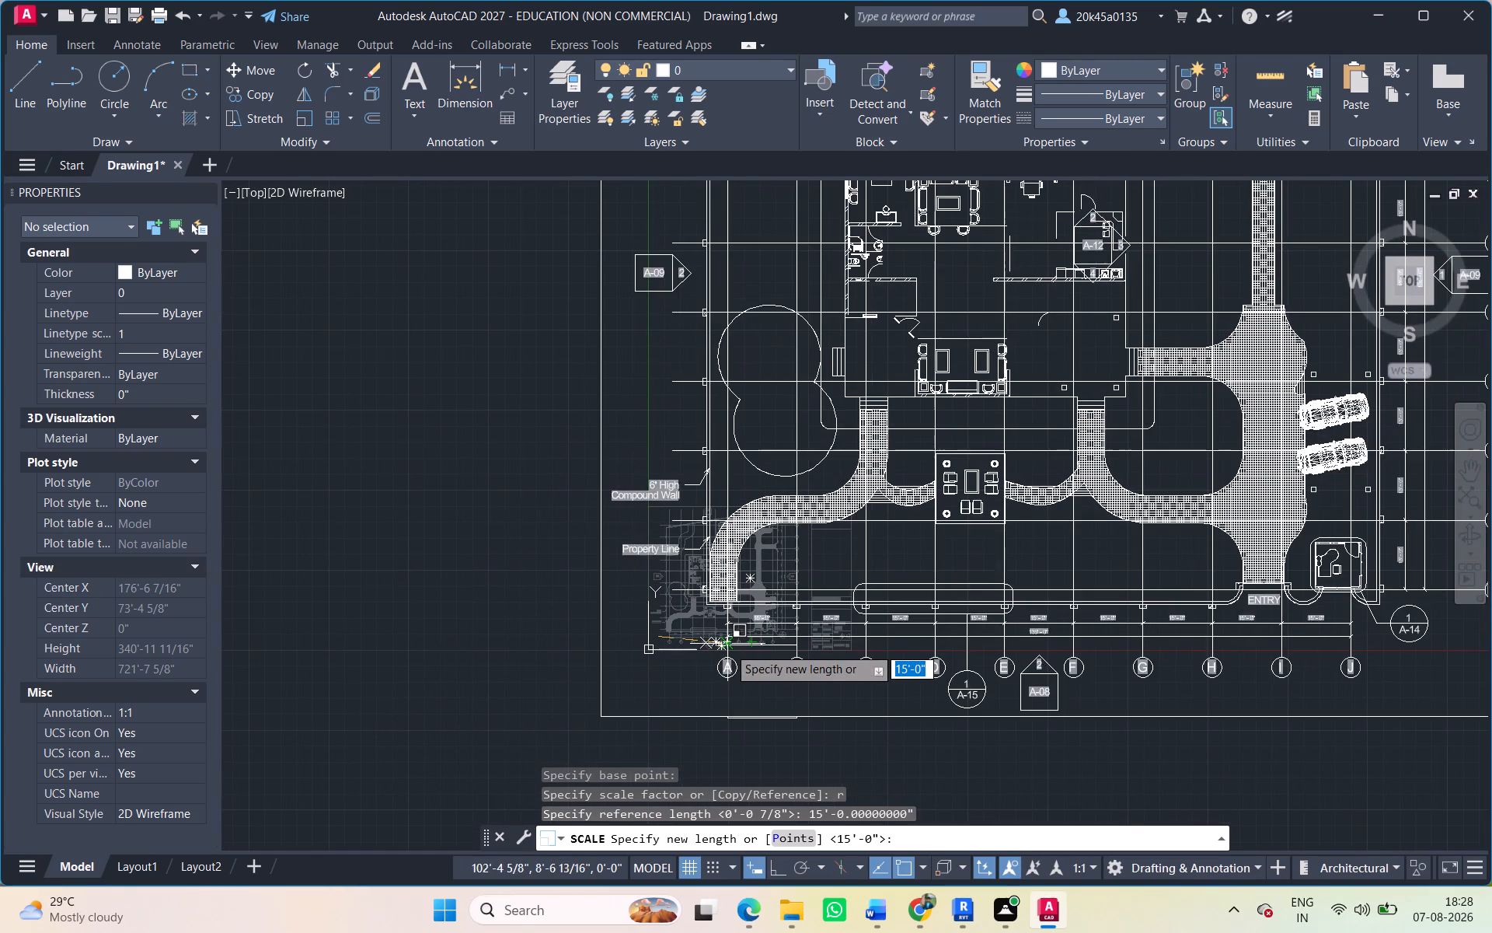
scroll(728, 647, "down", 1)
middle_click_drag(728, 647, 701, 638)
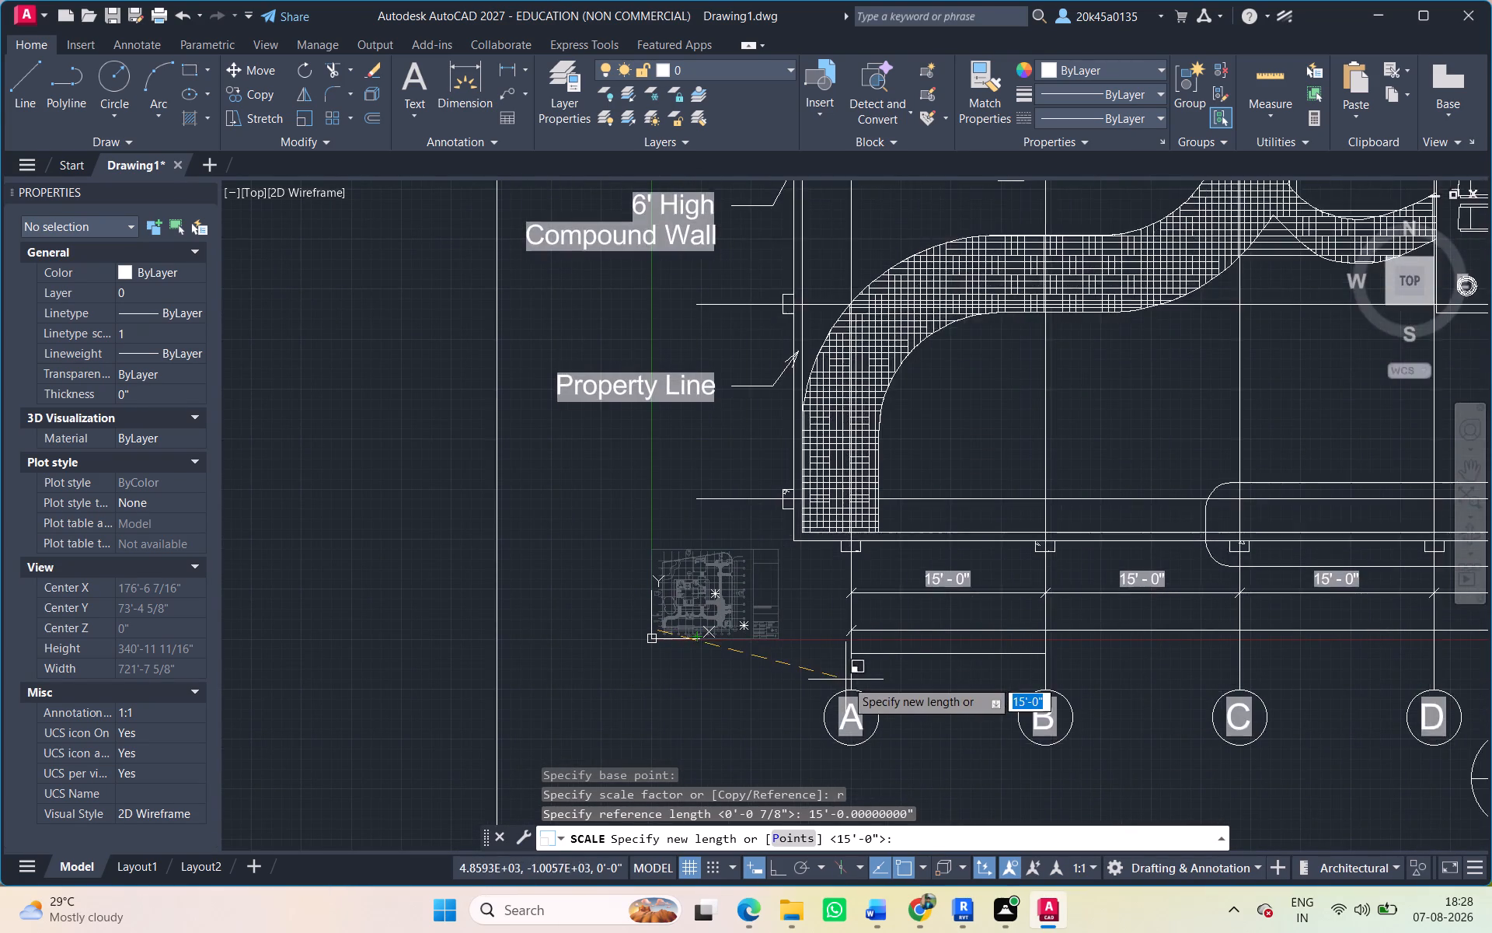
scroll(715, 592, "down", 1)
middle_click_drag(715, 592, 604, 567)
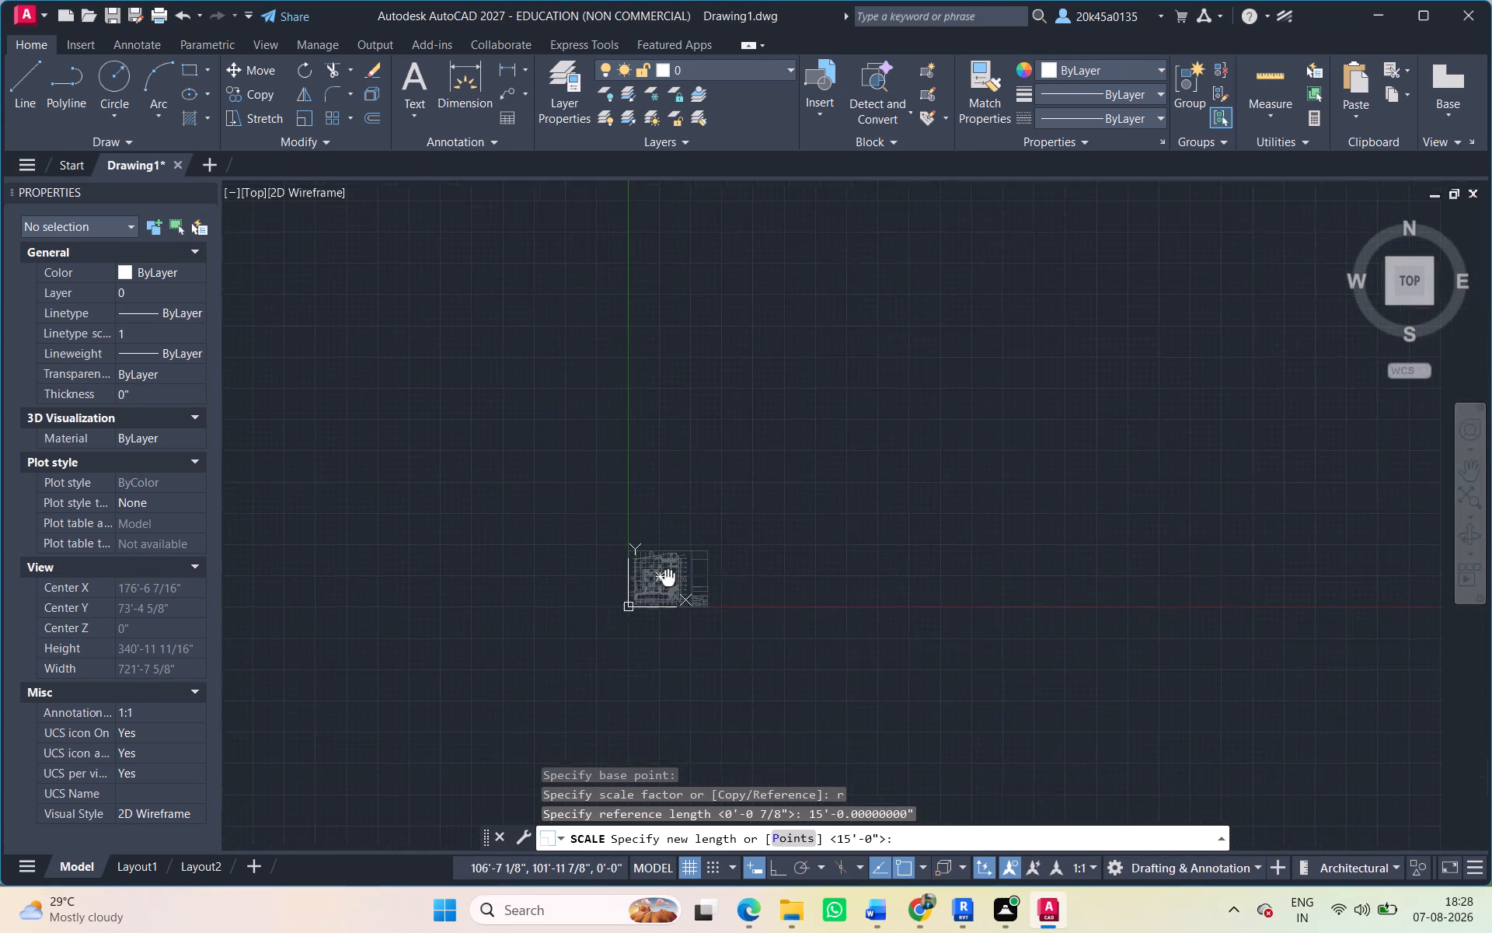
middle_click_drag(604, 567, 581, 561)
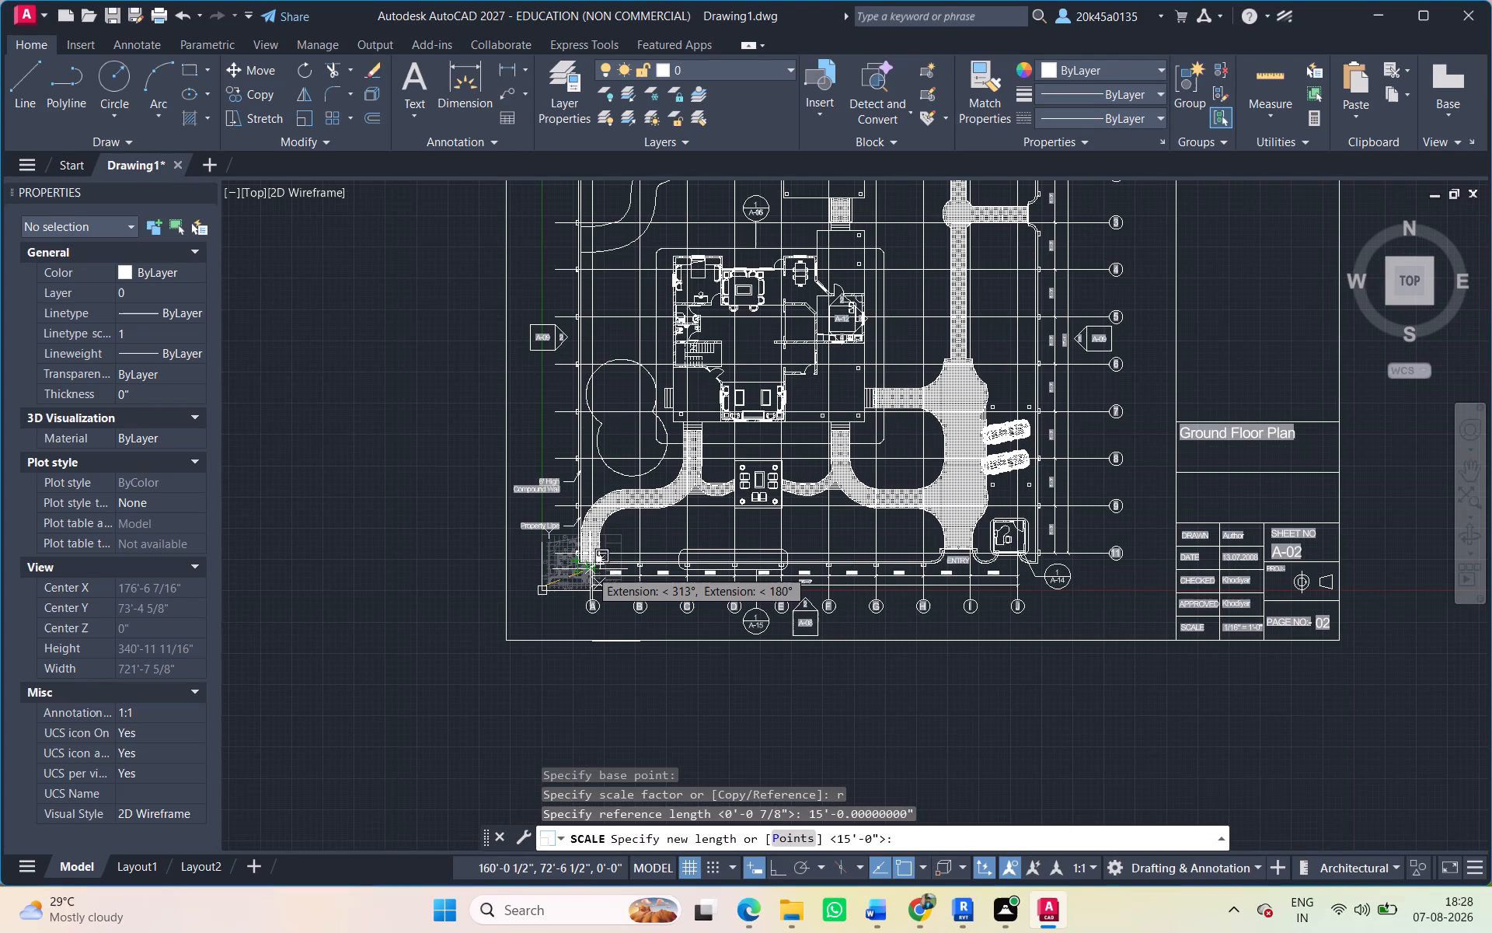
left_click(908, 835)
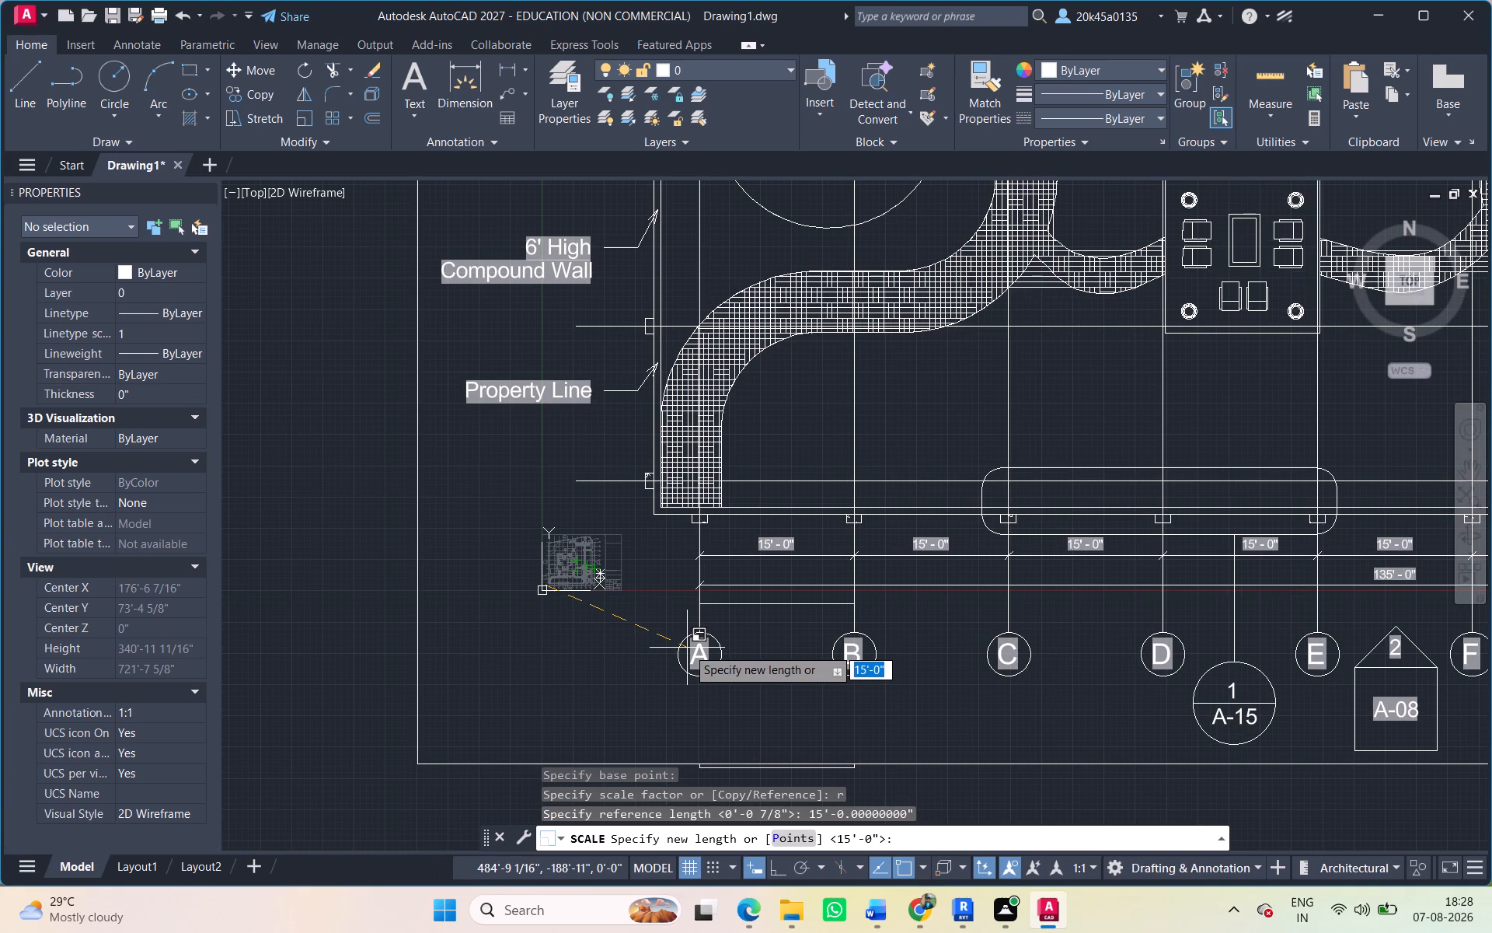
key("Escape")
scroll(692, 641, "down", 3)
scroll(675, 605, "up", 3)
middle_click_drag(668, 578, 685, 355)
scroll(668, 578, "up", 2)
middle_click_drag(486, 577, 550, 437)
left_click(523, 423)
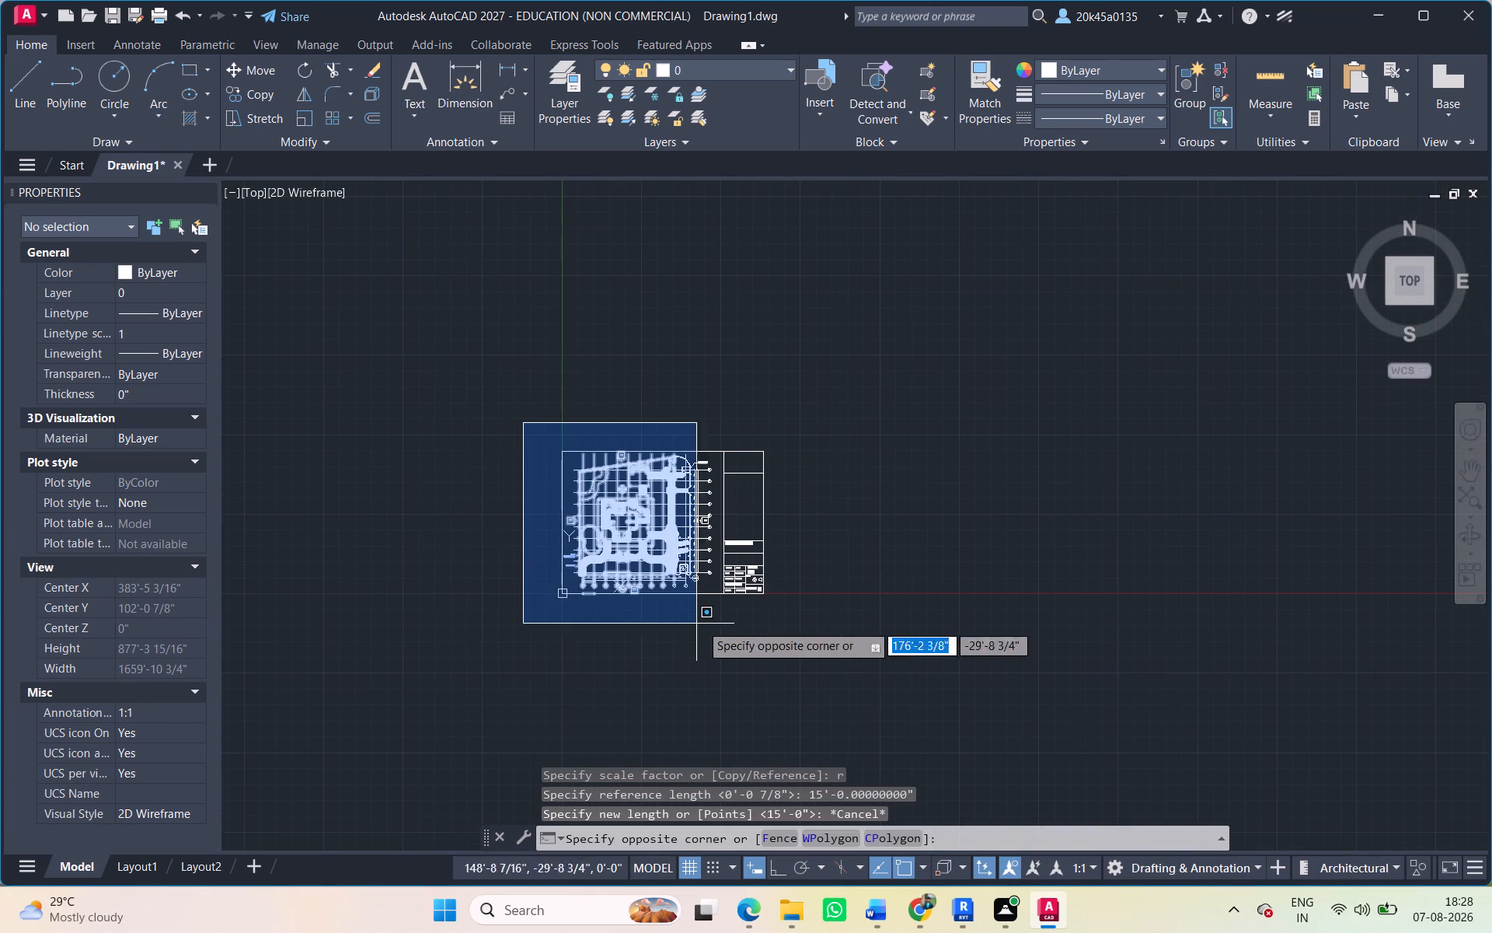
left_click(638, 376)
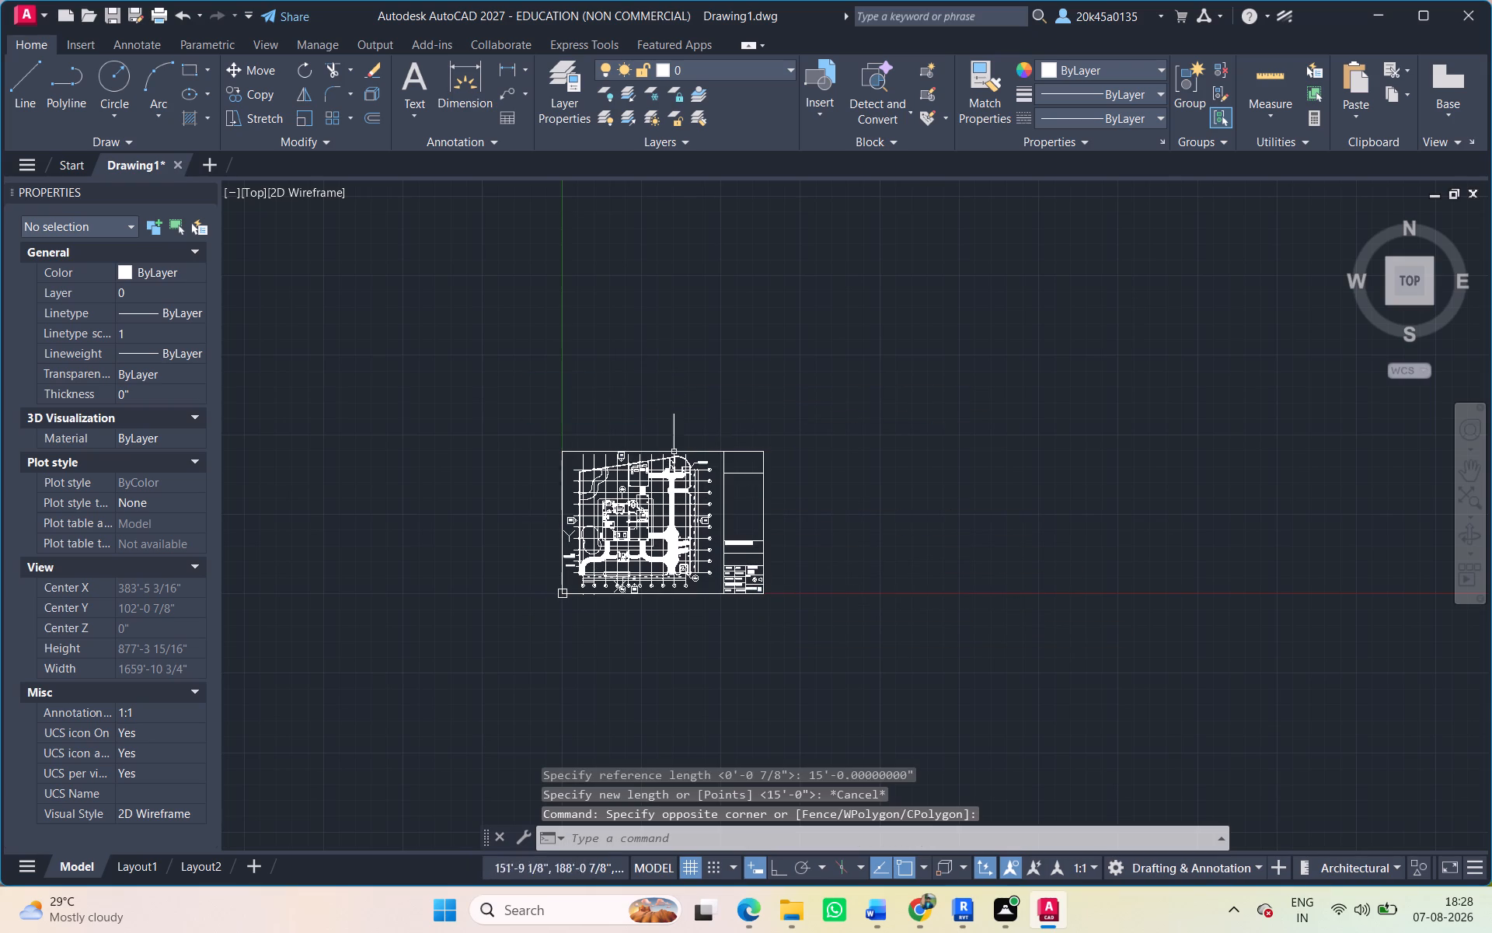
Open the text of the added dimension between grids A and B, copy its full value, and leave text editing.
scroll(590, 581, "up", 4)
middle_click_drag(587, 582, 640, 491)
scroll(636, 497, "up", 4)
double_click(607, 498)
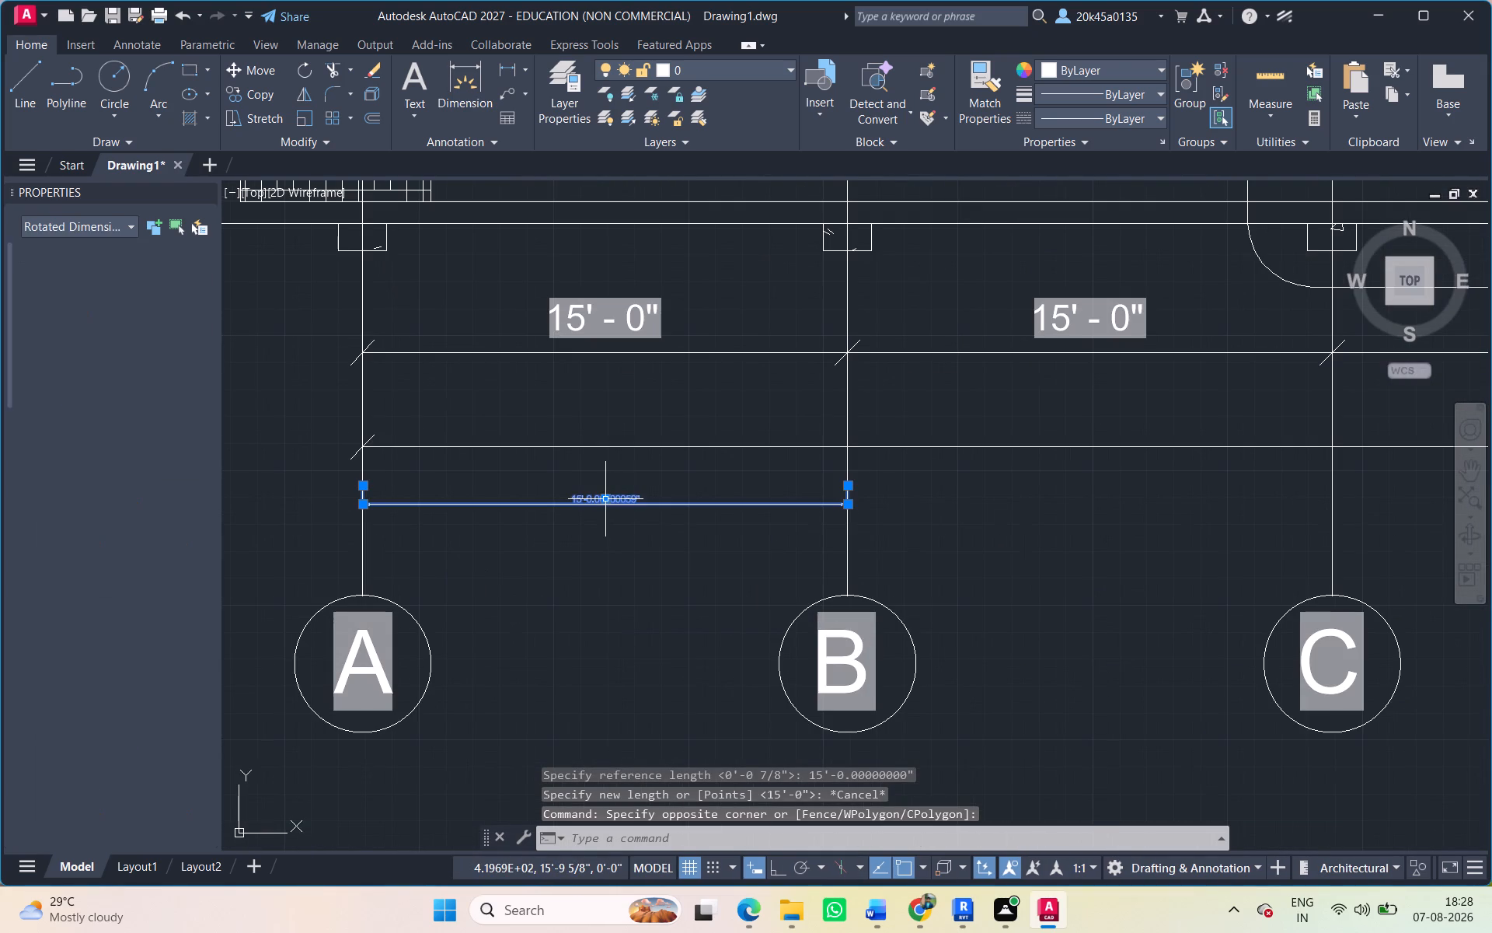
left_click(623, 503)
scroll(612, 502, "up", 8)
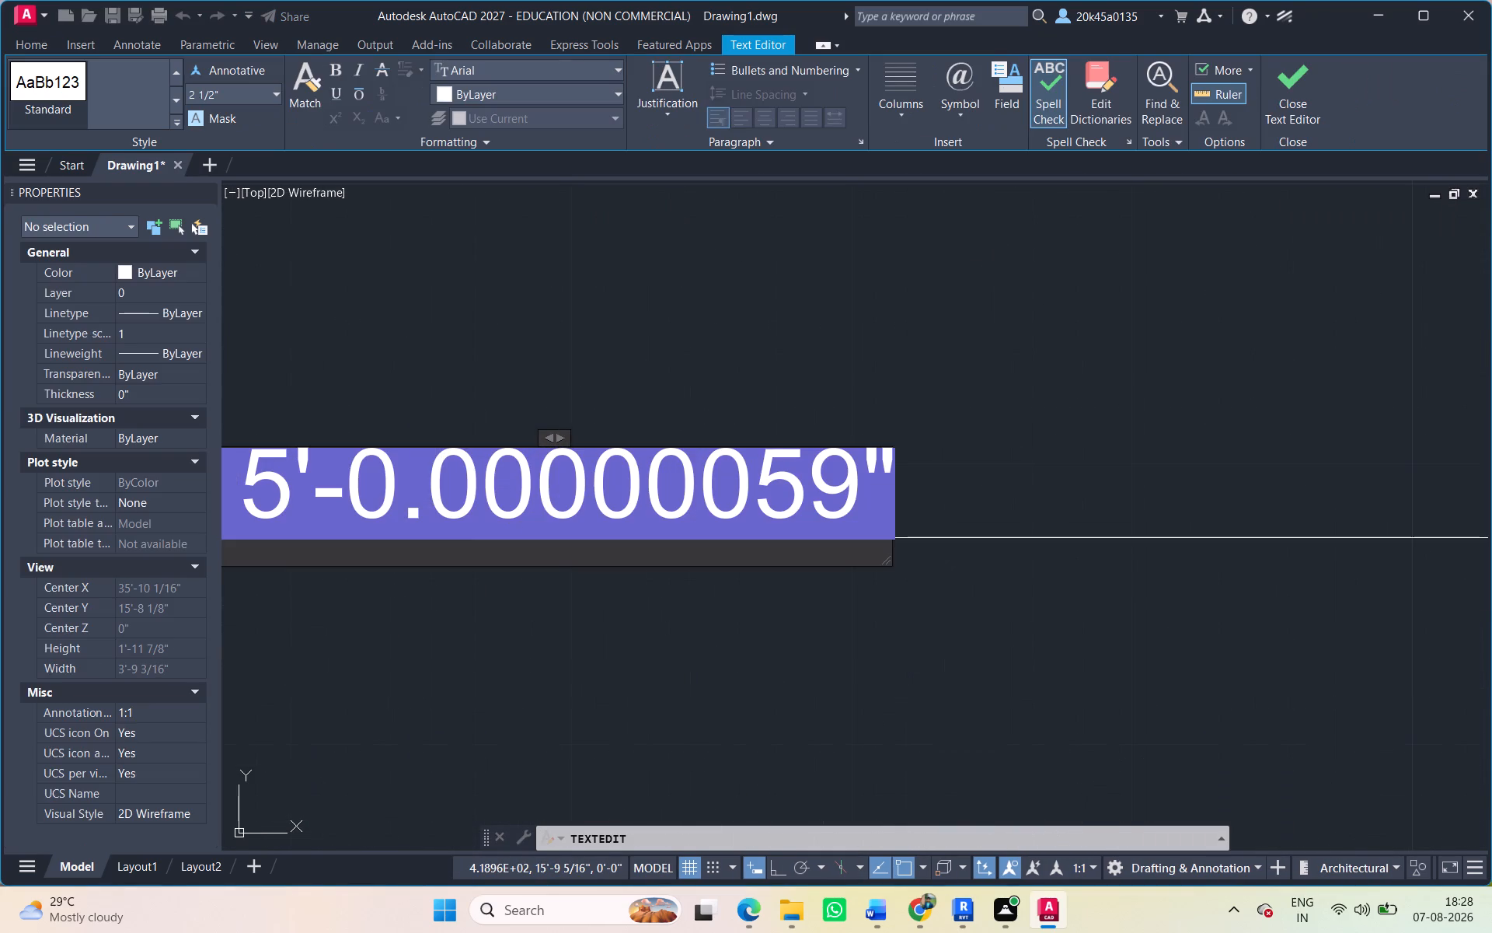
key("ctrl+a")
key("ctrl+c")
scroll(629, 512, "down", 10)
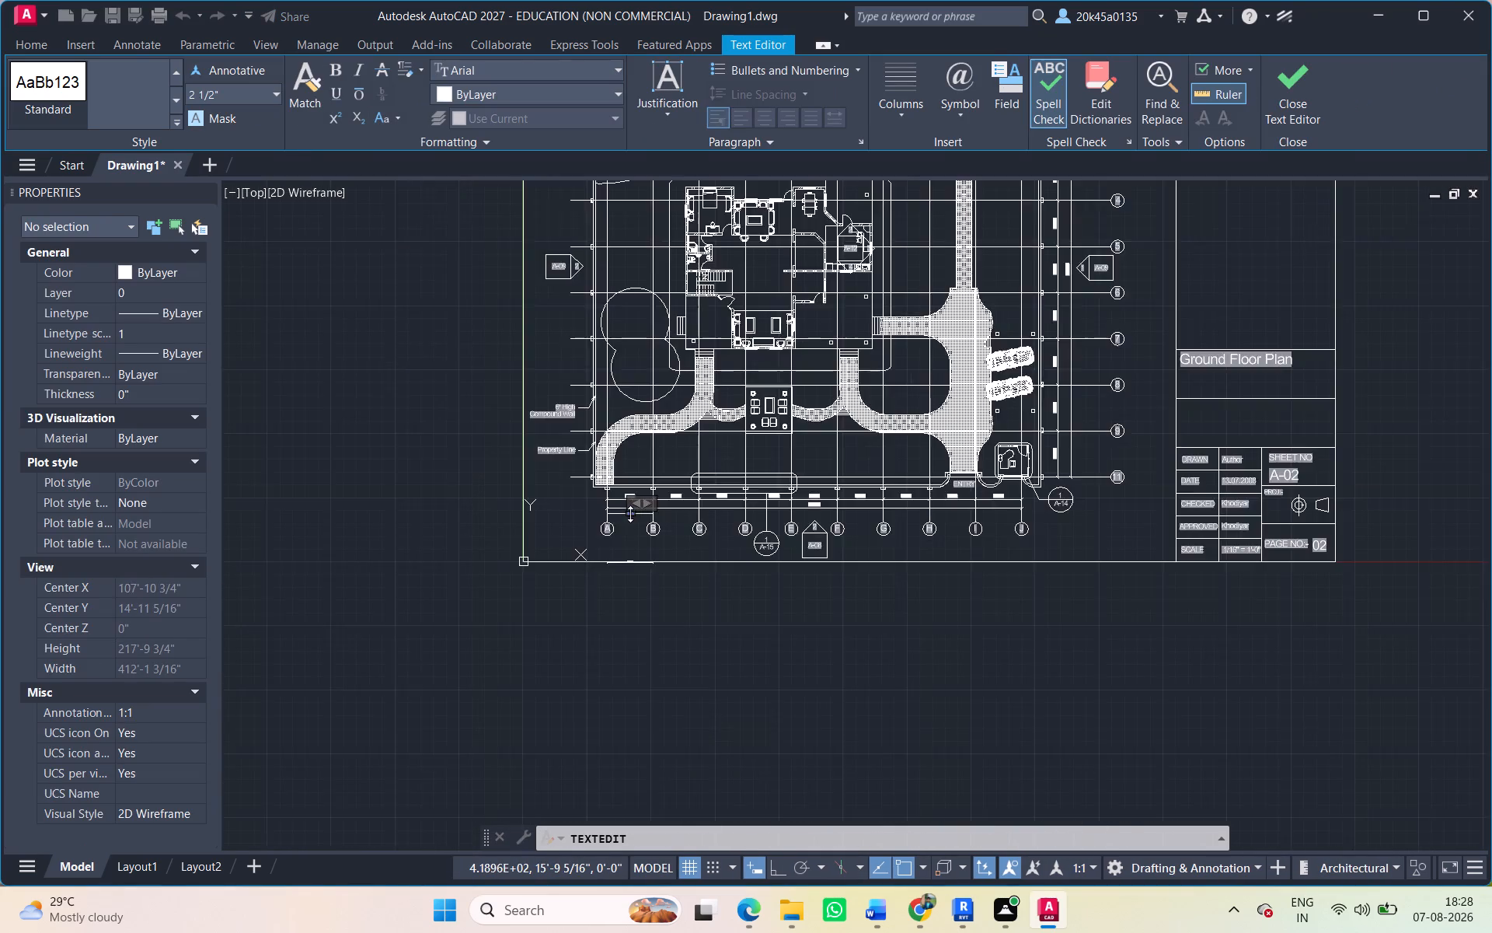
scroll(630, 514, "down", 3)
middle_click_drag(629, 545, 638, 557)
key("Escape")
key("Escape")
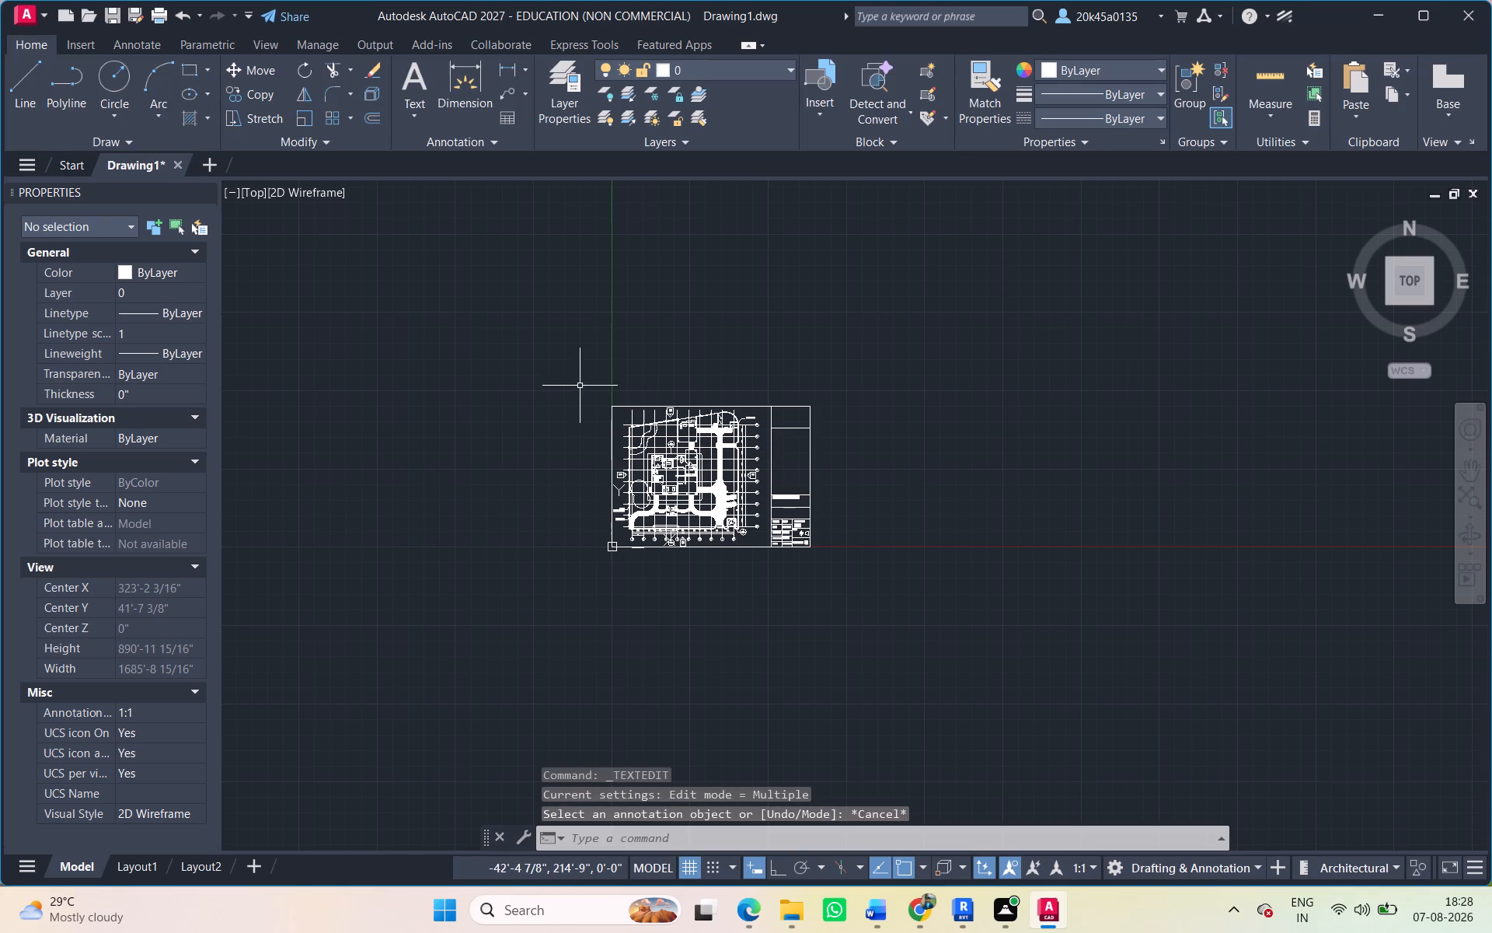
Scale the whole plan sheet by reference from a point near the lower-left grid bubbles, with reference length 15'-0.00000059" and new length 15'-0.00000000".
left_click(580, 383)
left_click(892, 600)
type("sc")
key("space")
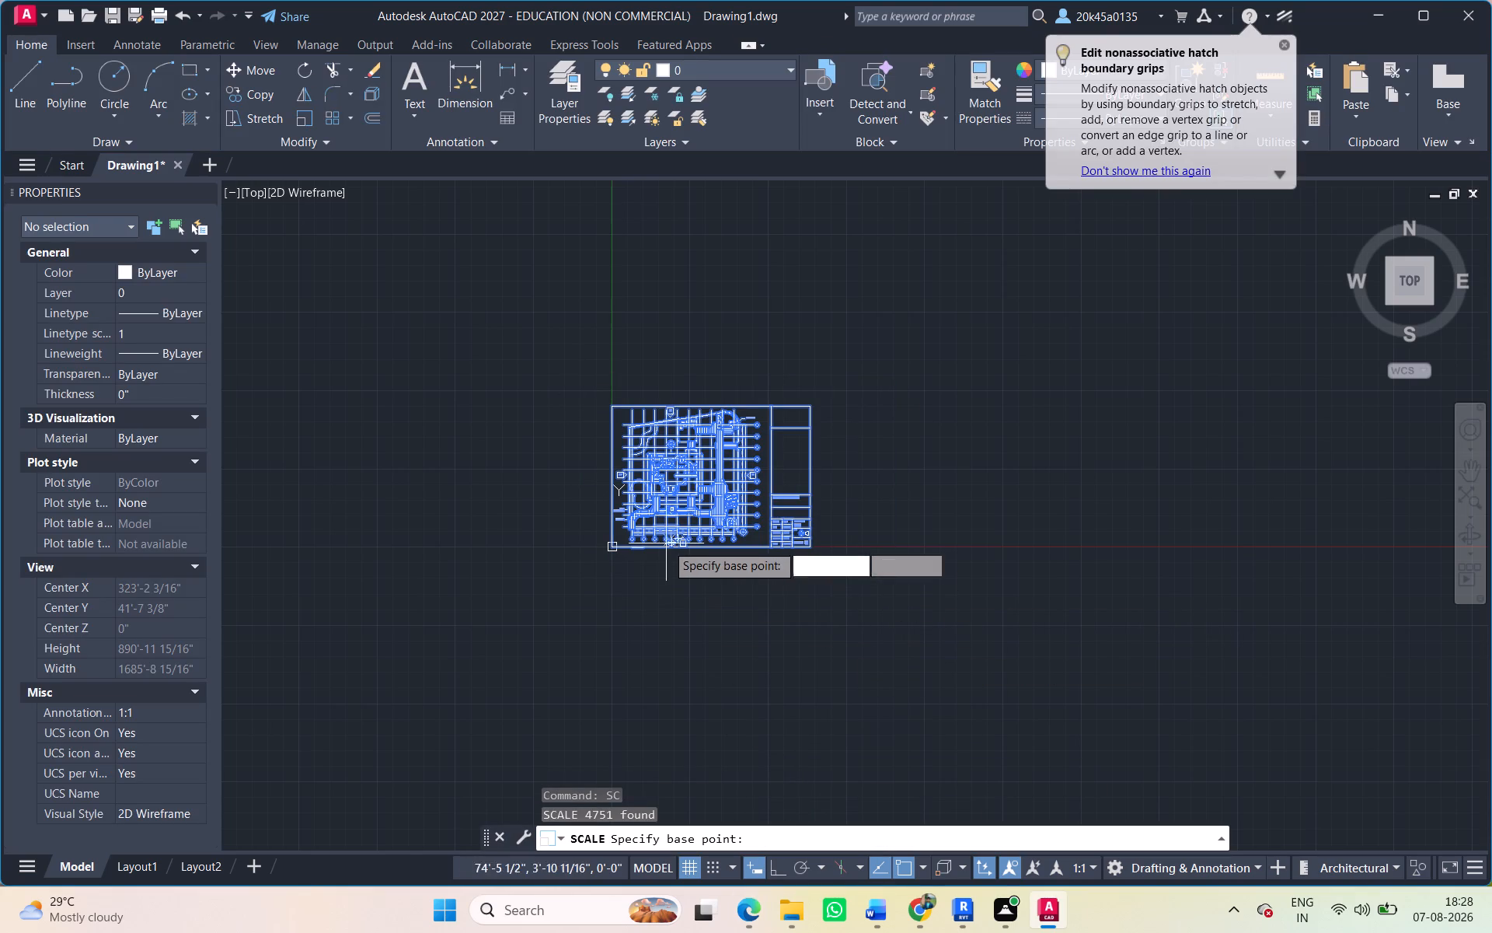
left_click(646, 533)
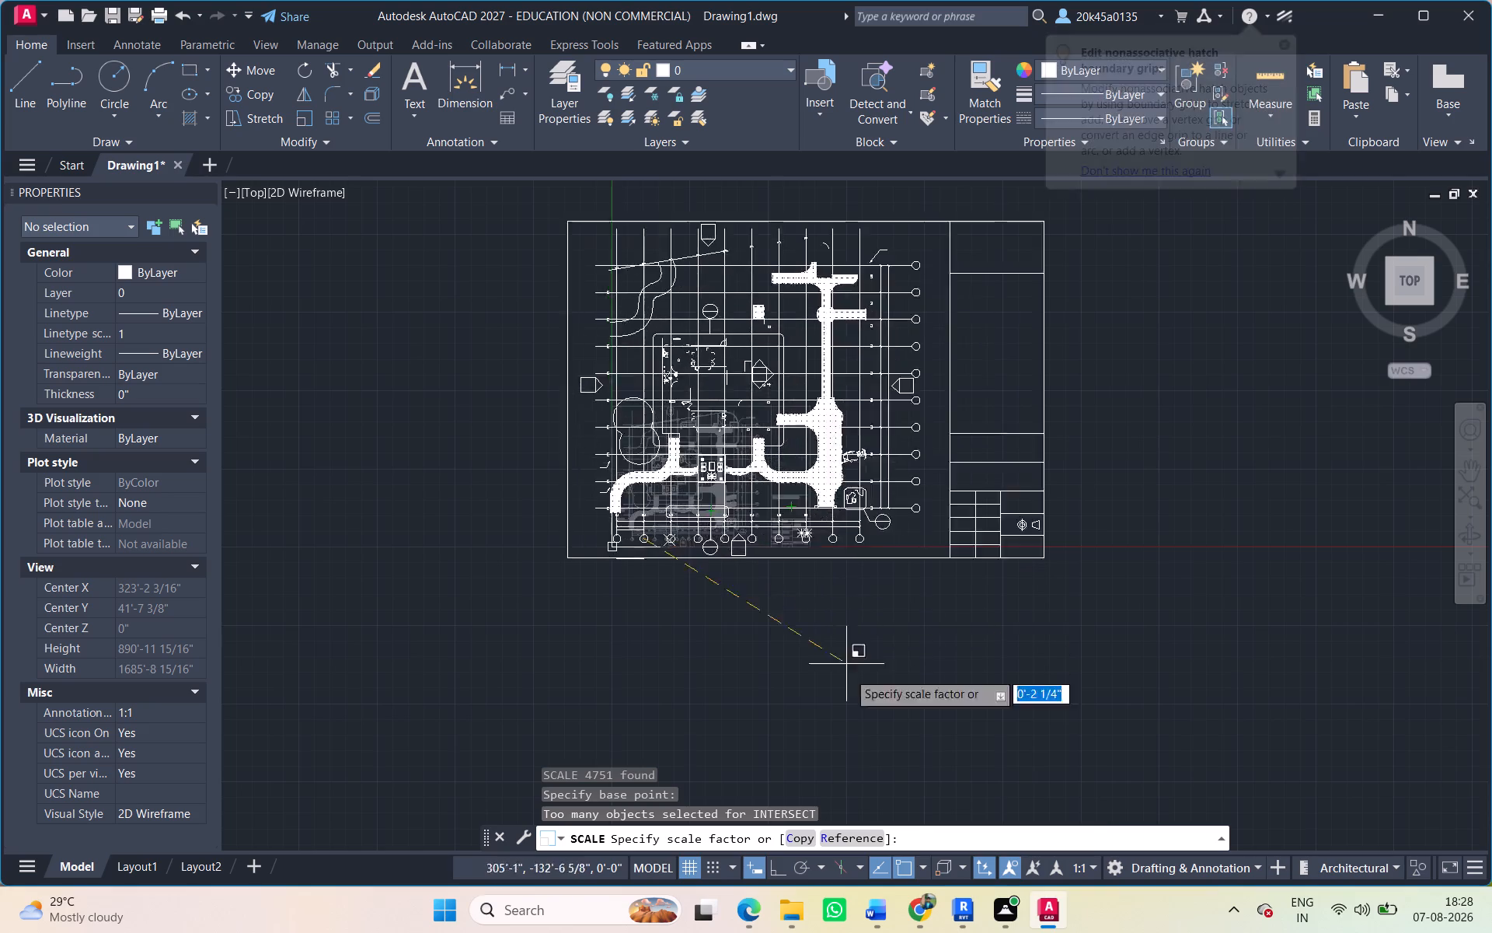
left_click(845, 838)
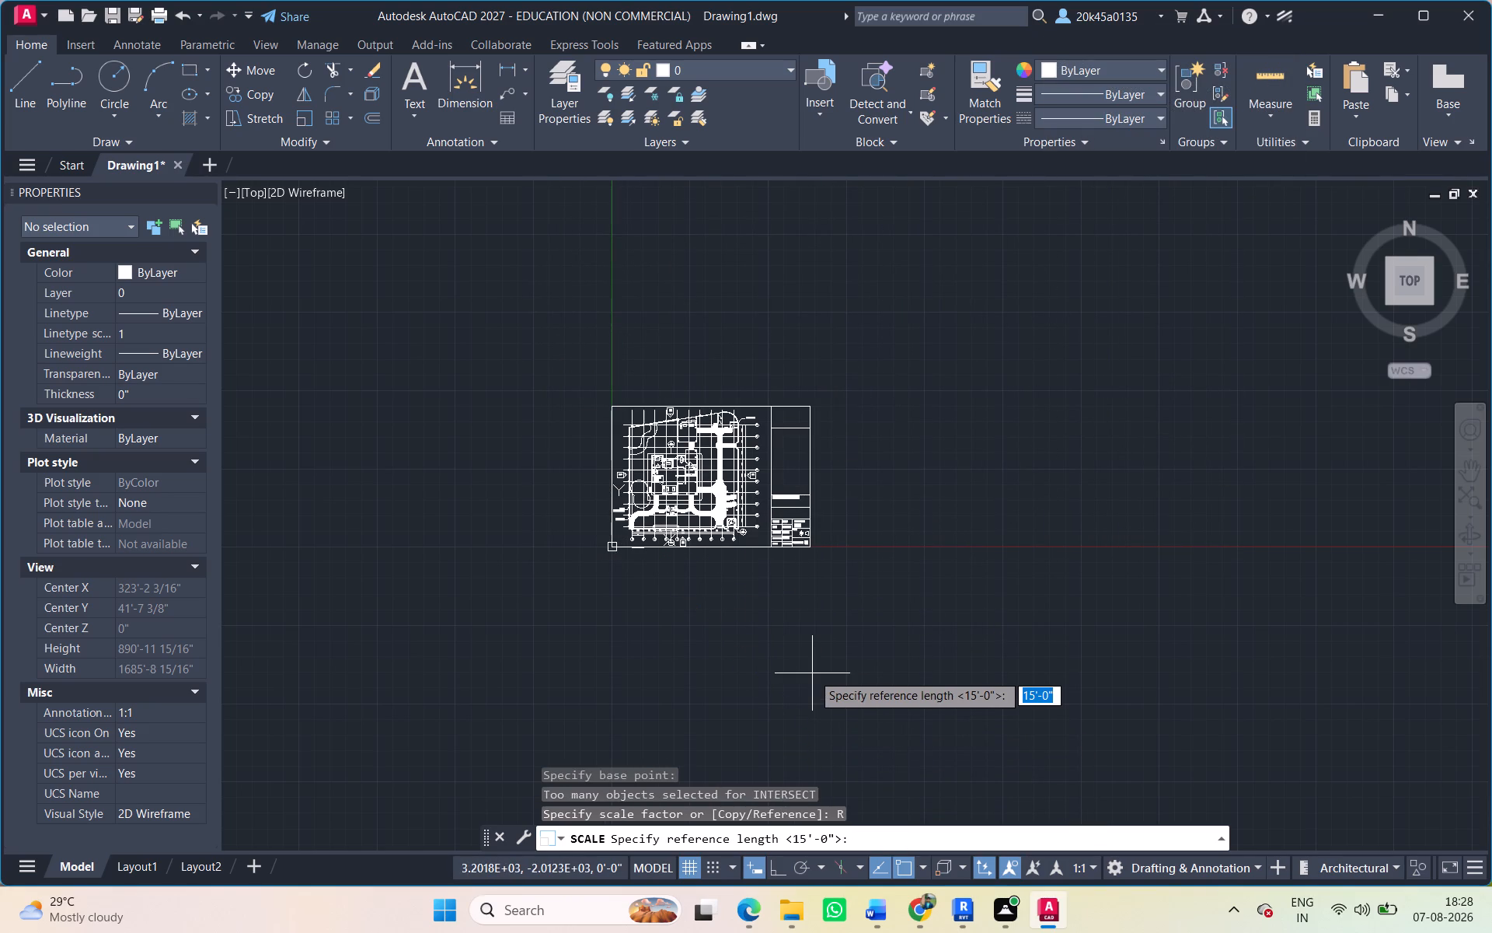
left_click(864, 836)
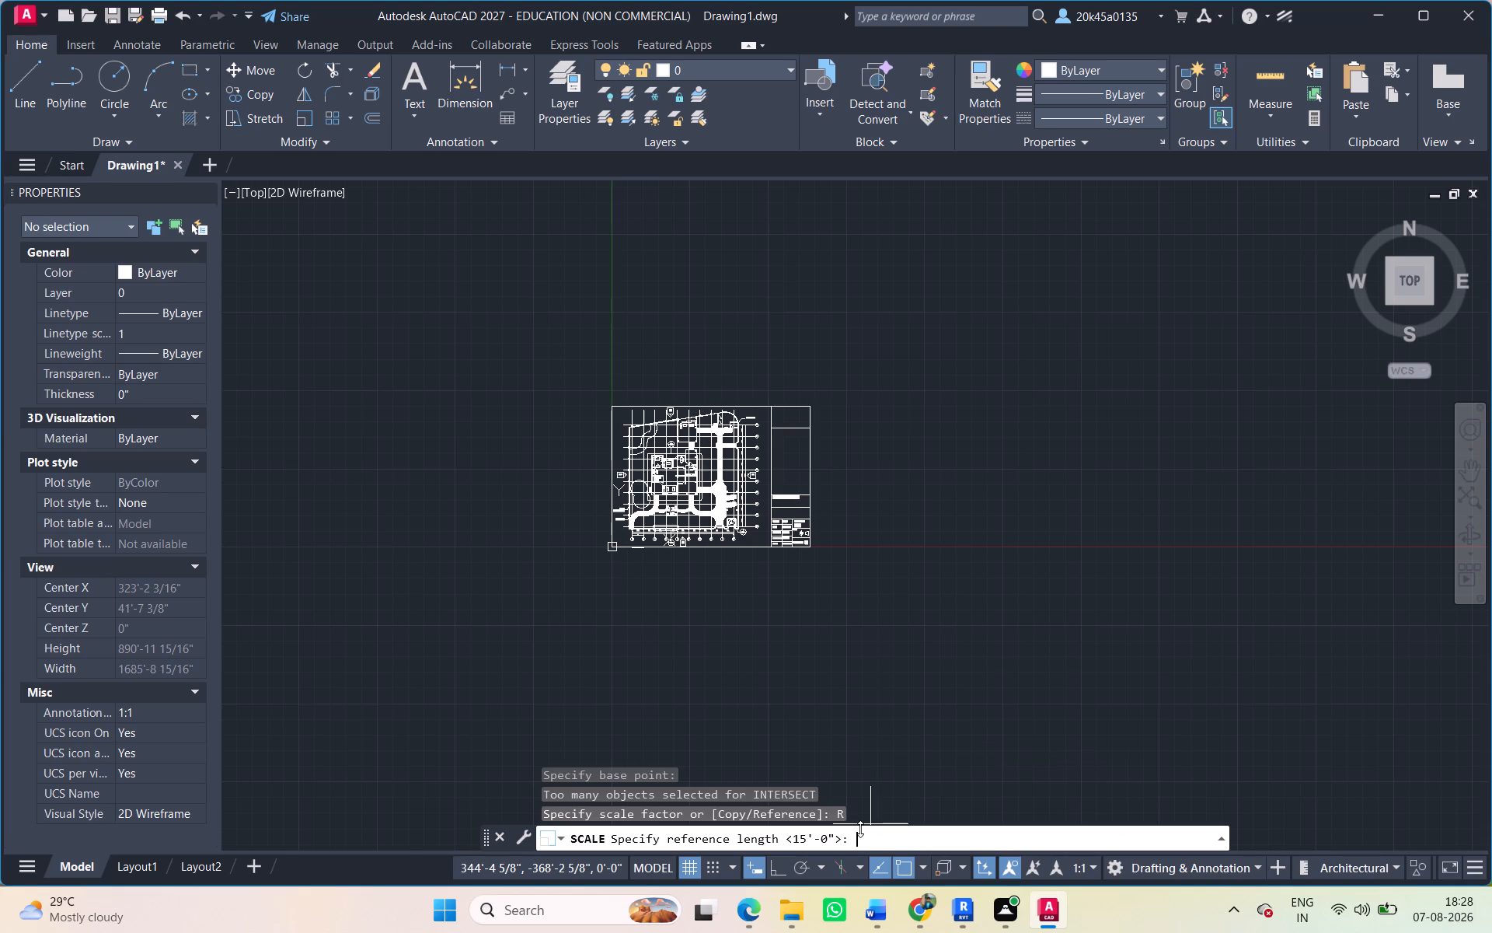
key("ctrl+v")
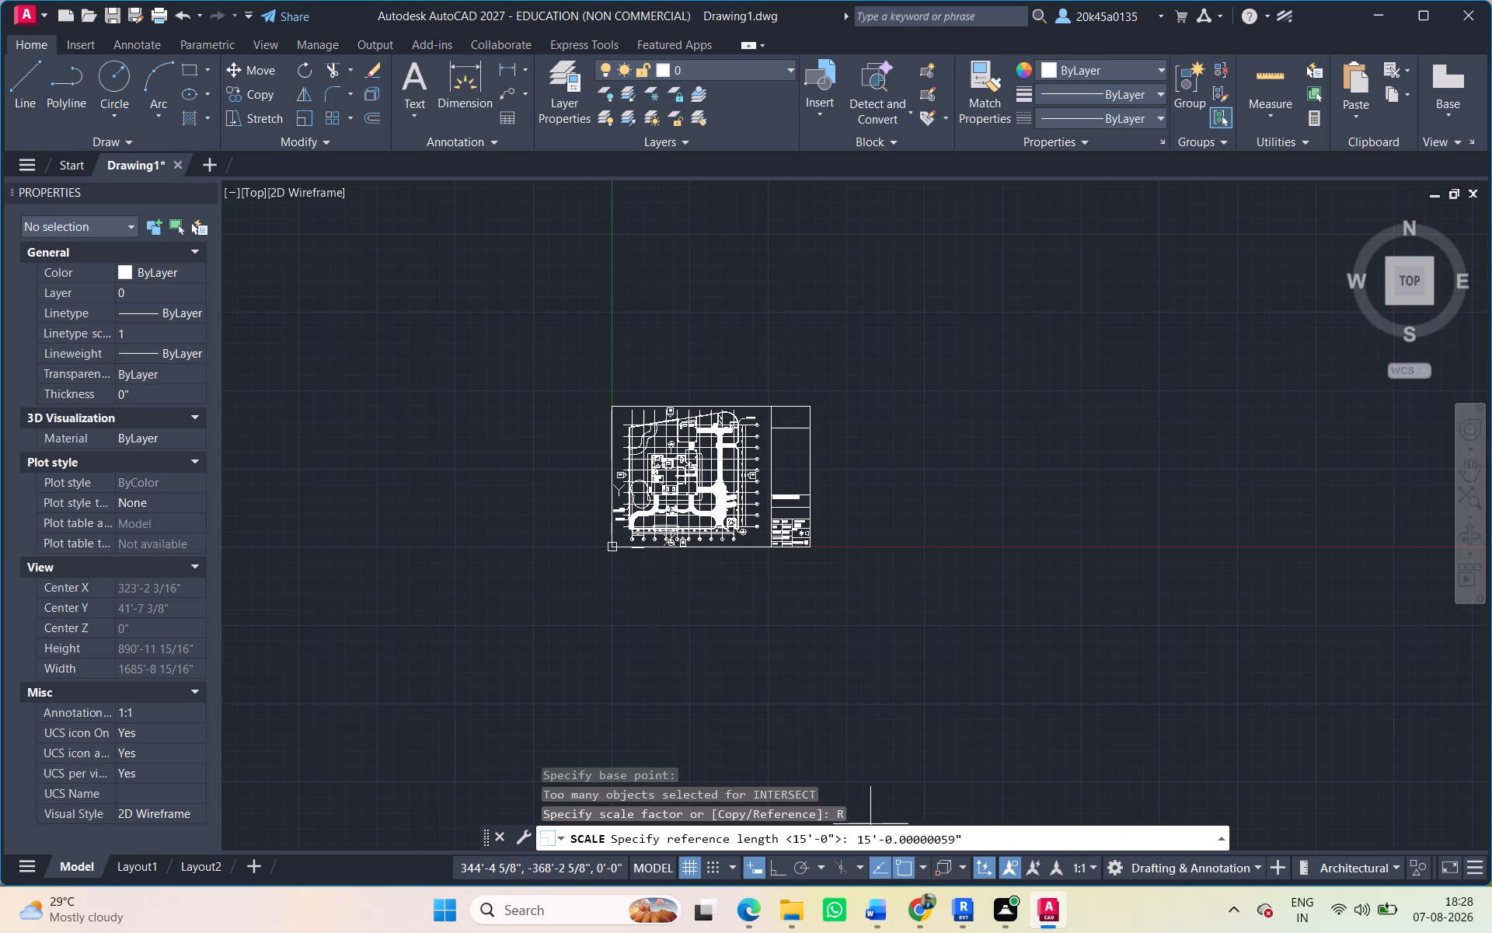
left_click(952, 830)
left_click(952, 840)
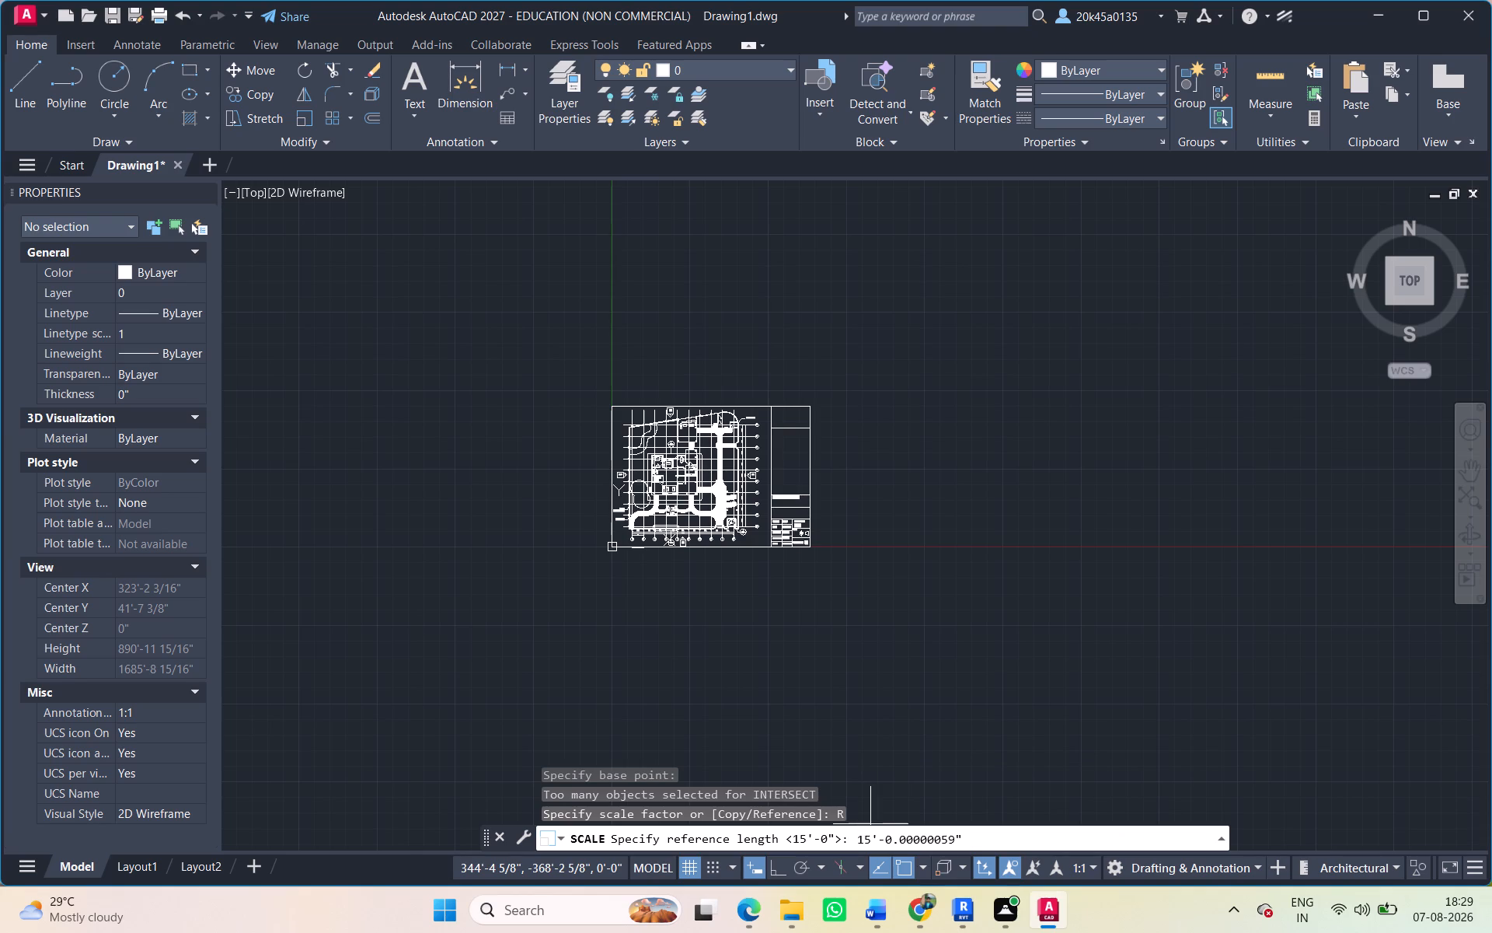
left_click(970, 840)
key("Return")
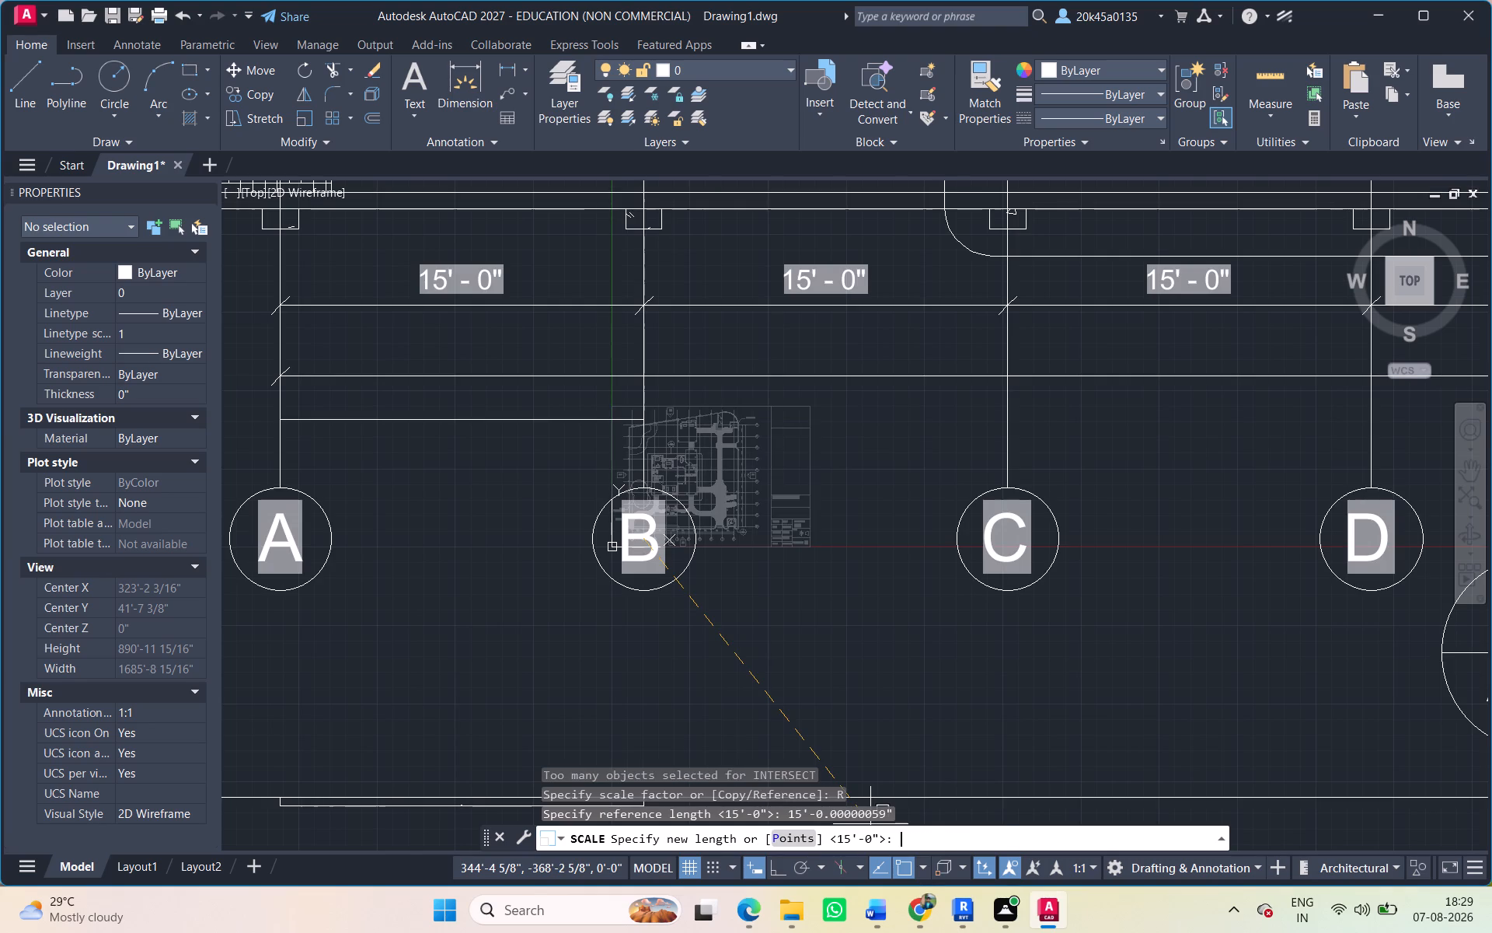
key("ctrl+v")
key("BackSpace")
key("BackSpace")
key("BackSpace")
type("00")
key("shift+quotedbl")
key("Return")
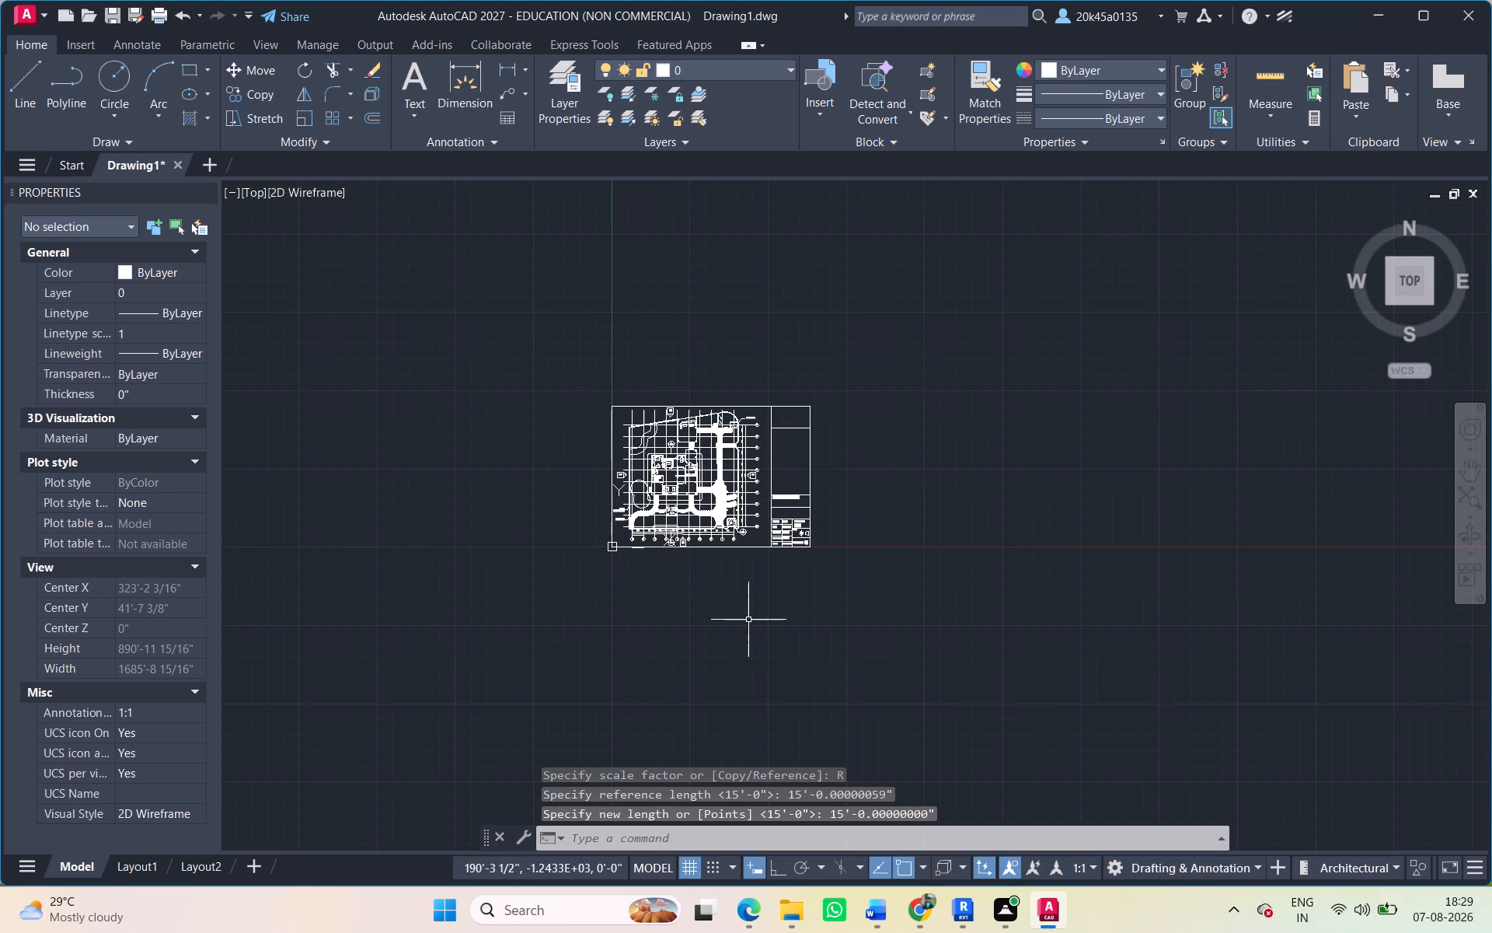
Inspect the added dimension between grids A and B above their bubbles and delete it.
scroll(662, 550, "up", 4)
middle_click_drag(646, 541, 769, 591)
scroll(653, 522, "up", 8)
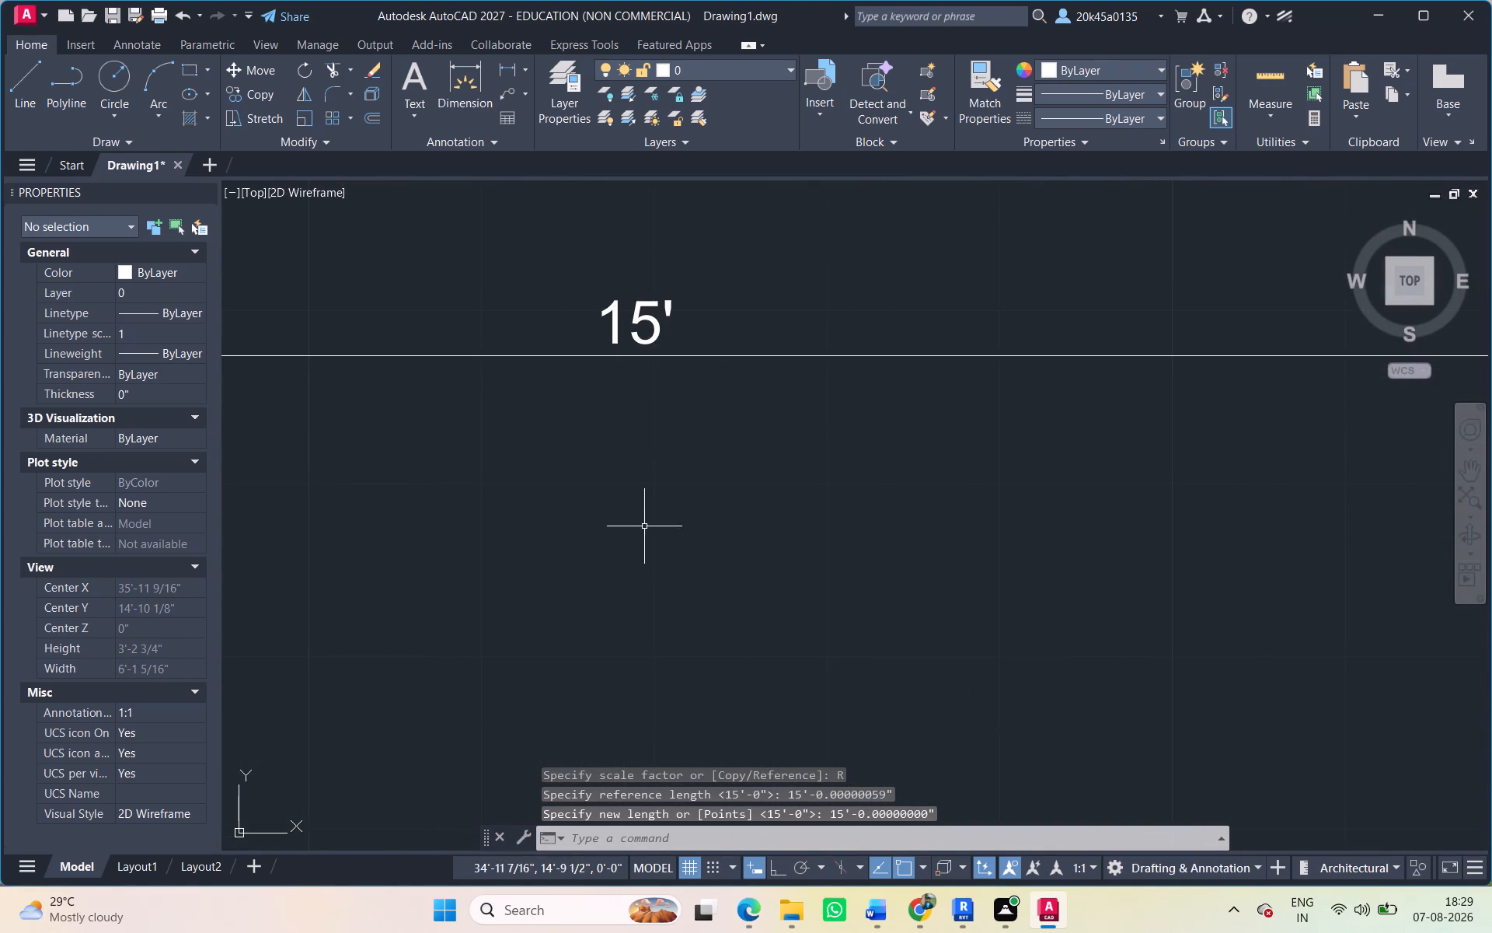
scroll(644, 522, "down", 1)
left_click(702, 533)
left_click(614, 366)
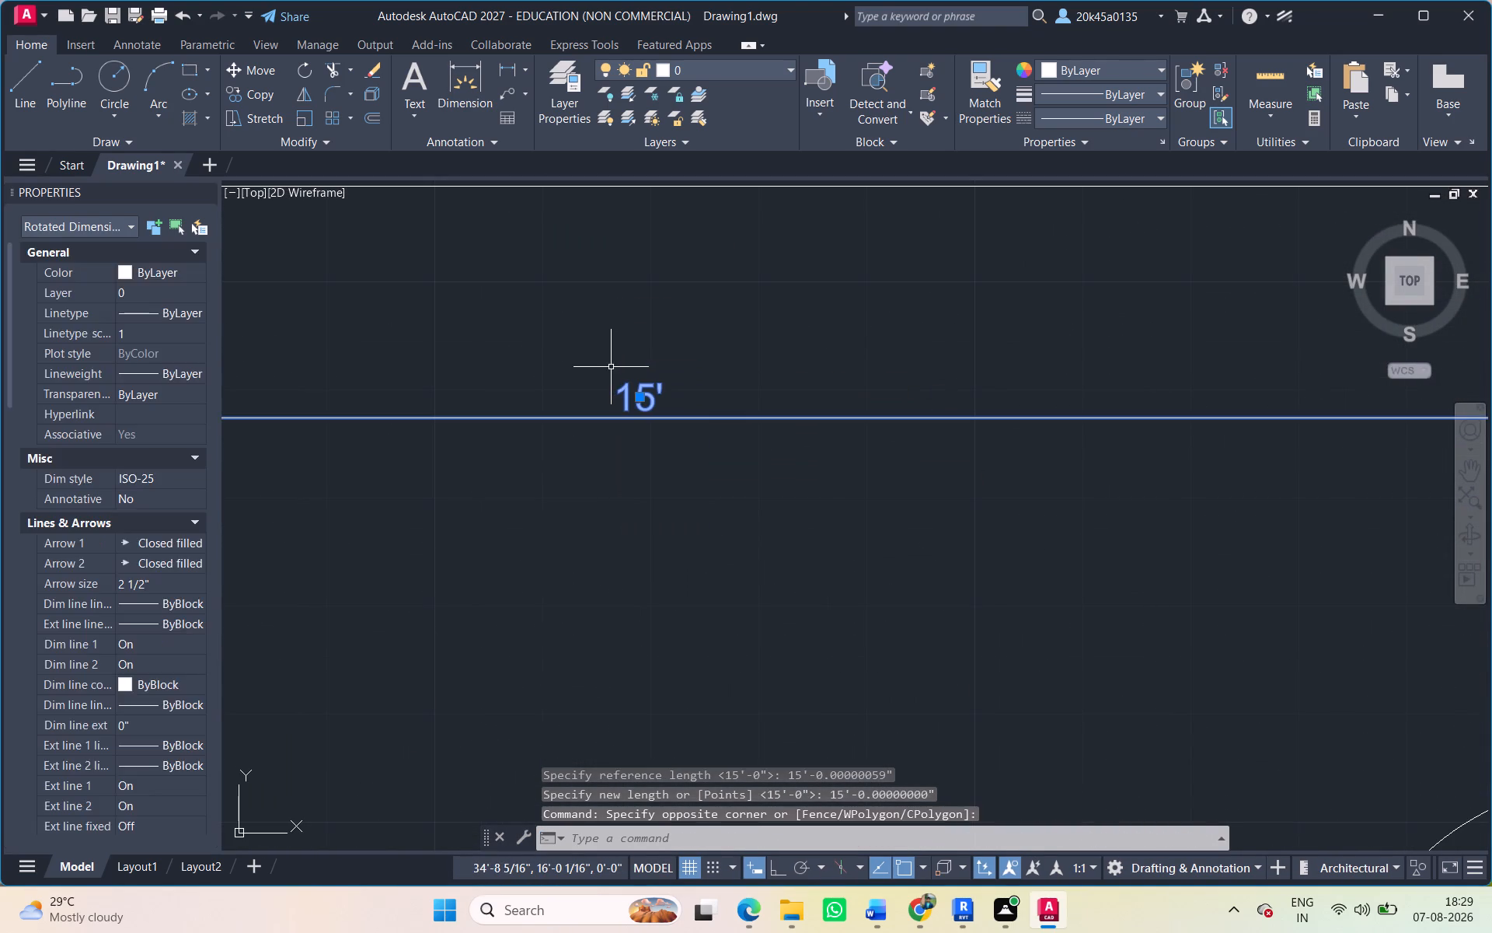
key("Delete")
Measure the spacing between grids 8 and 9 along the dimension string beside their bubbles with a linear dimension, leaving it unplaced.
scroll(635, 405, "down", 4)
middle_click_drag(633, 421, 499, 520)
middle_click_drag(498, 525, 494, 539)
scroll(499, 526, "down", 1)
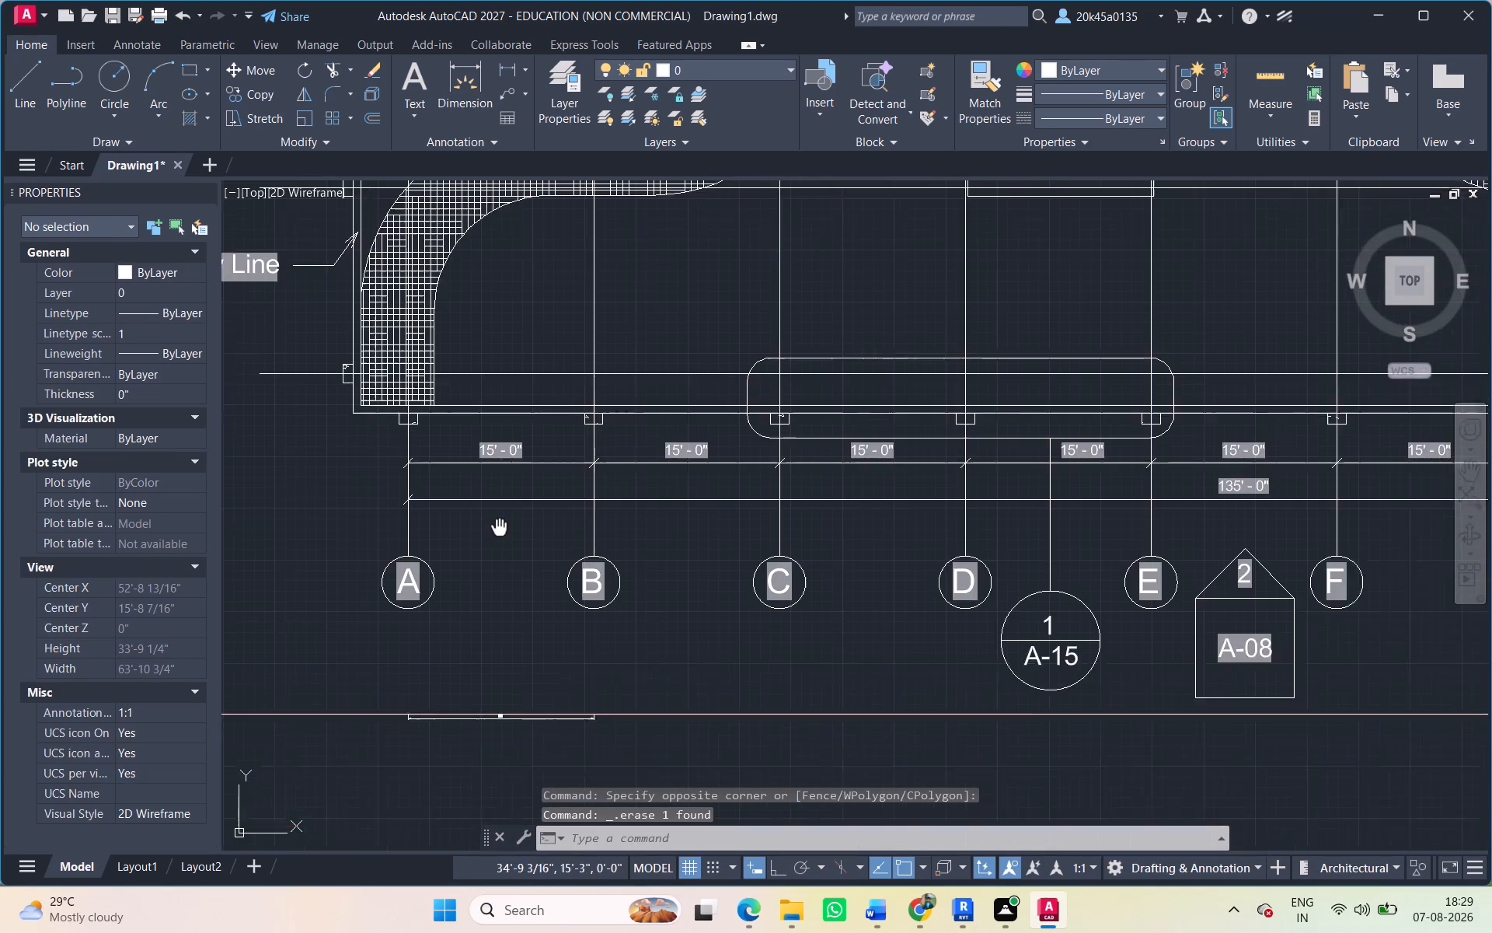
middle_click_drag(494, 539, 486, 548)
scroll(720, 551, "down", 1)
middle_click_drag(704, 549, 183, 613)
middle_click_drag(847, 473, 487, 658)
scroll(822, 499, "up", 3)
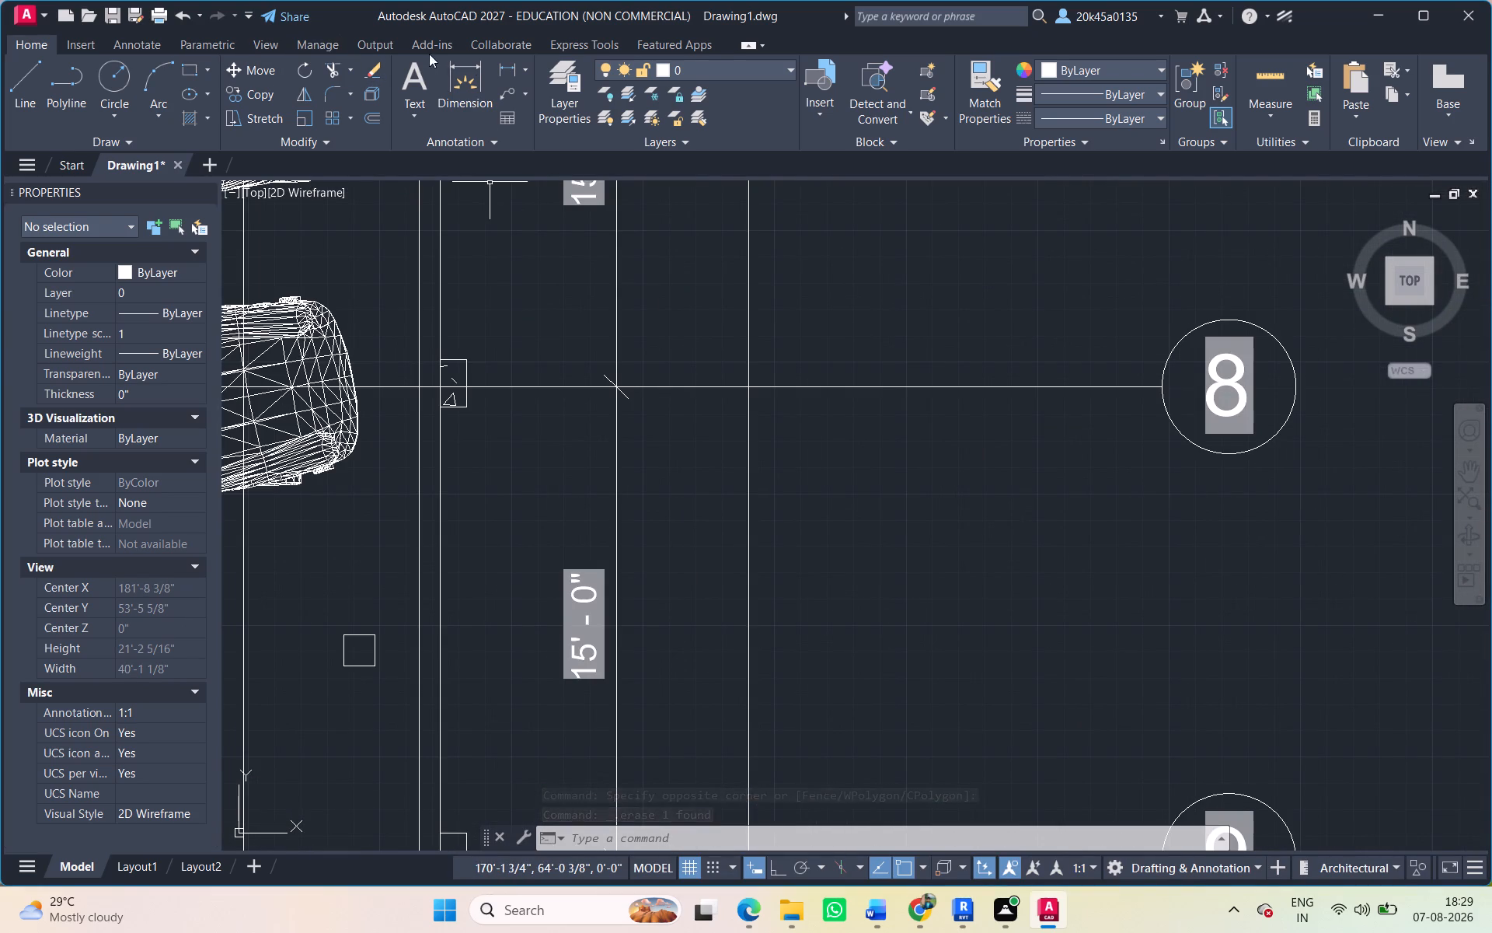
left_click(510, 61)
left_click(616, 385)
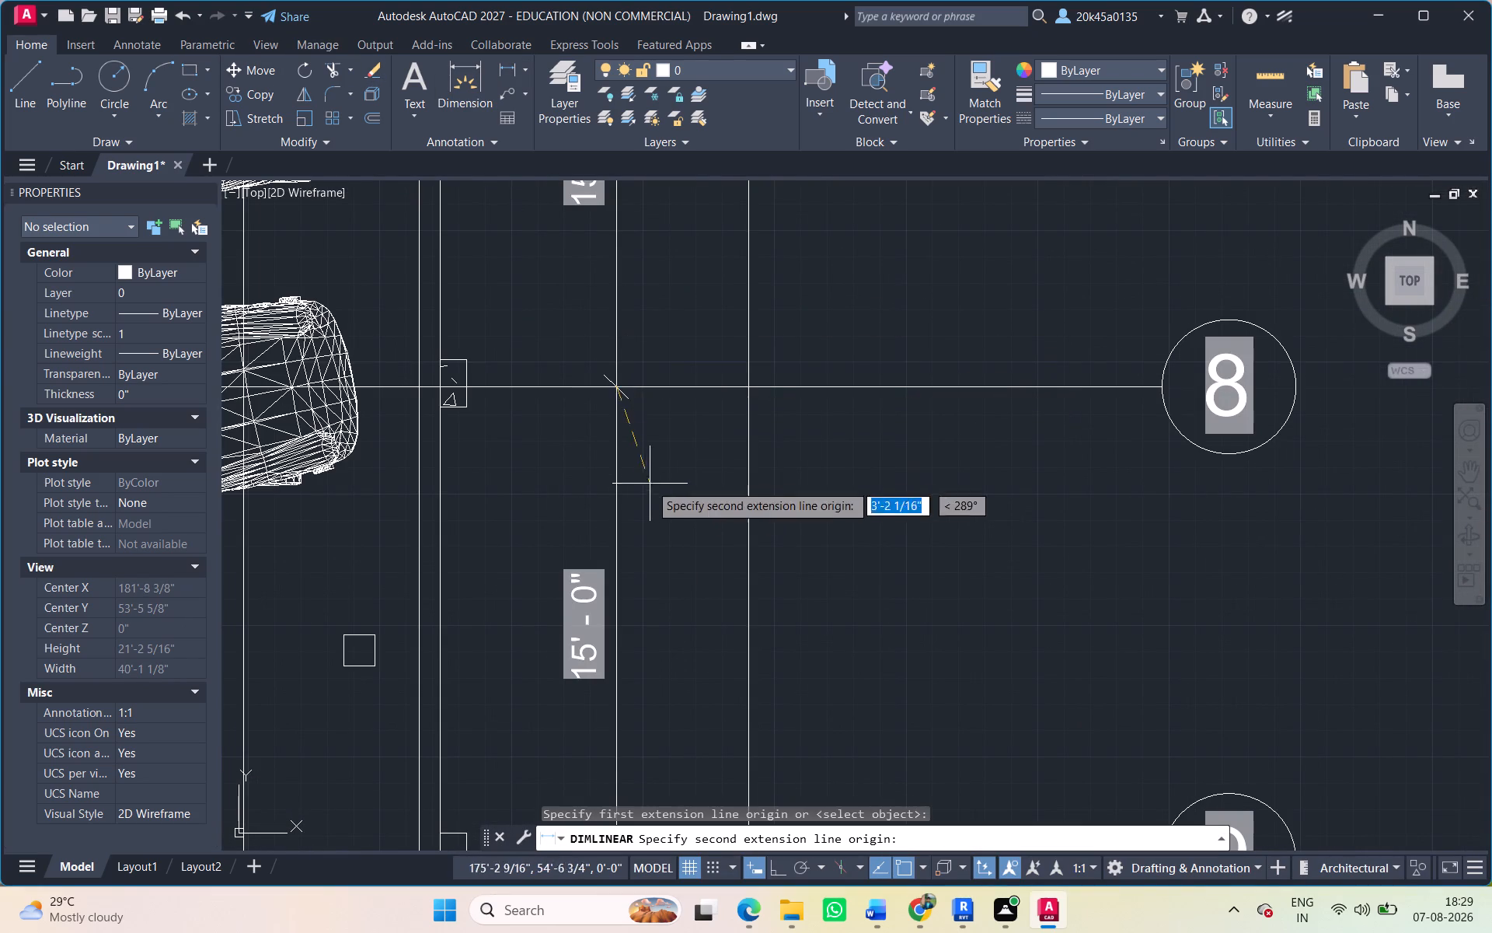
scroll(643, 494, "down", 1)
middle_click_drag(641, 494, 626, 287)
scroll(625, 508, "up", 2)
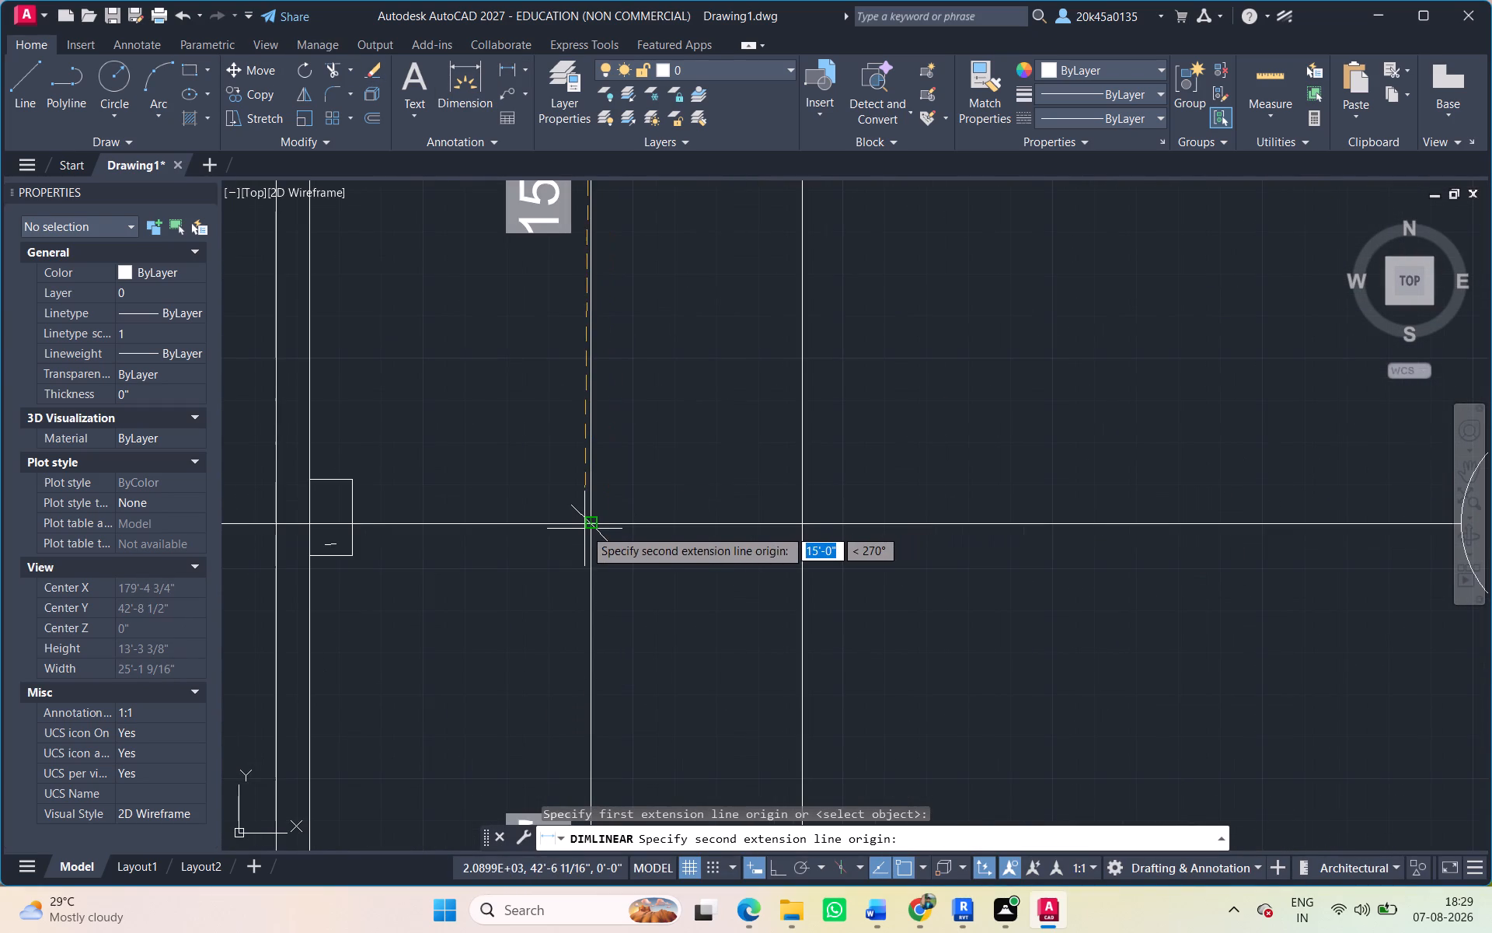
left_click(591, 521)
middle_click_drag(688, 435, 690, 577)
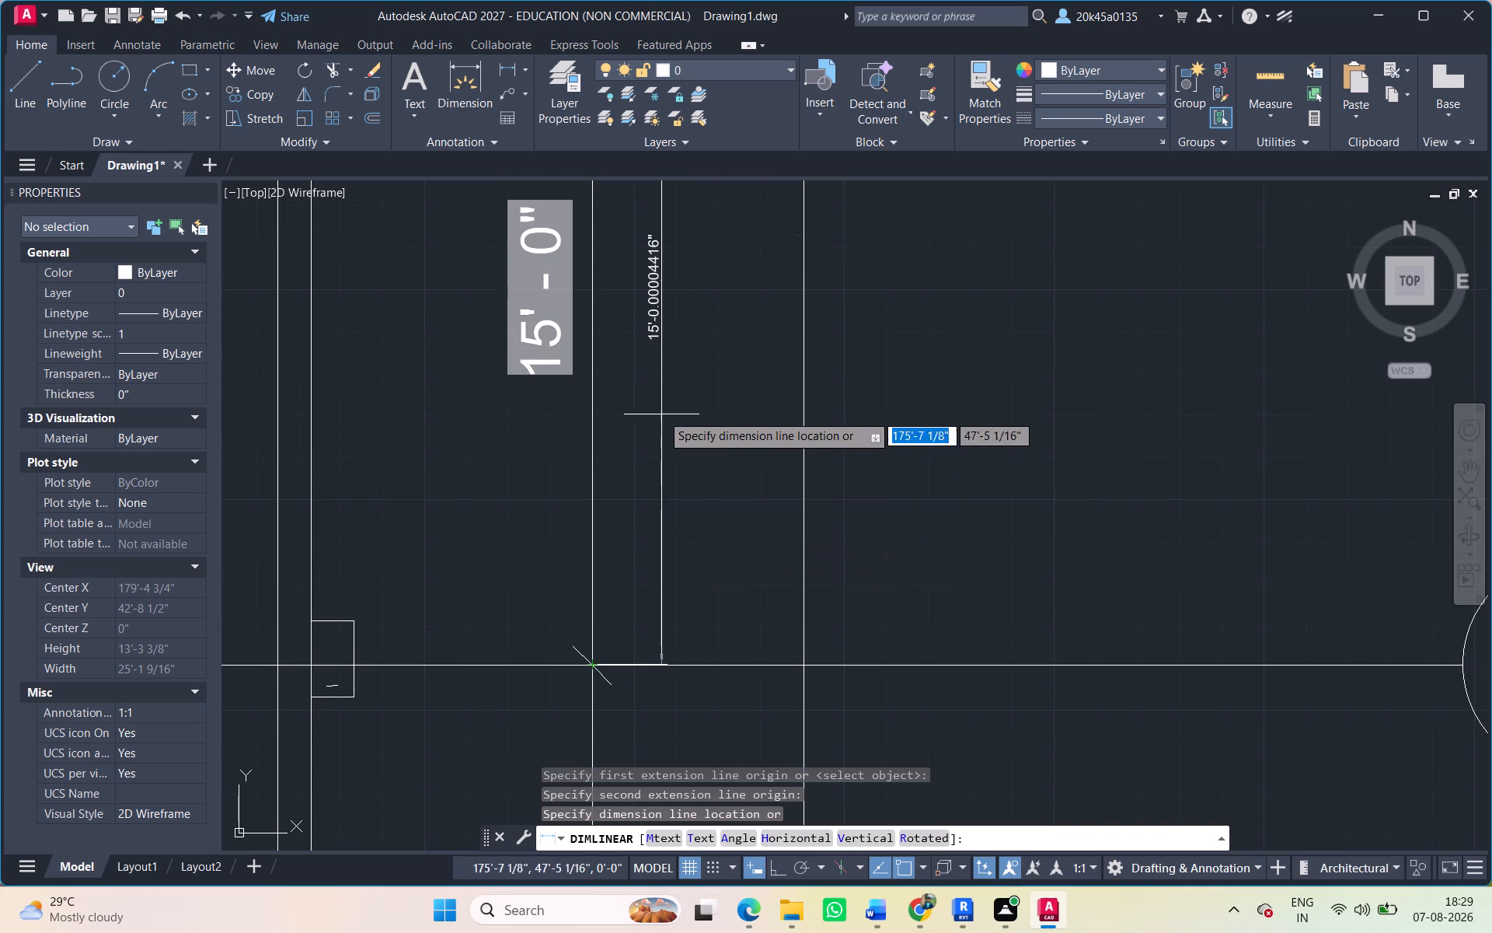
scroll(638, 294, "up", 1)
middle_click_drag(649, 296, 705, 440)
scroll(688, 411, "up", 2)
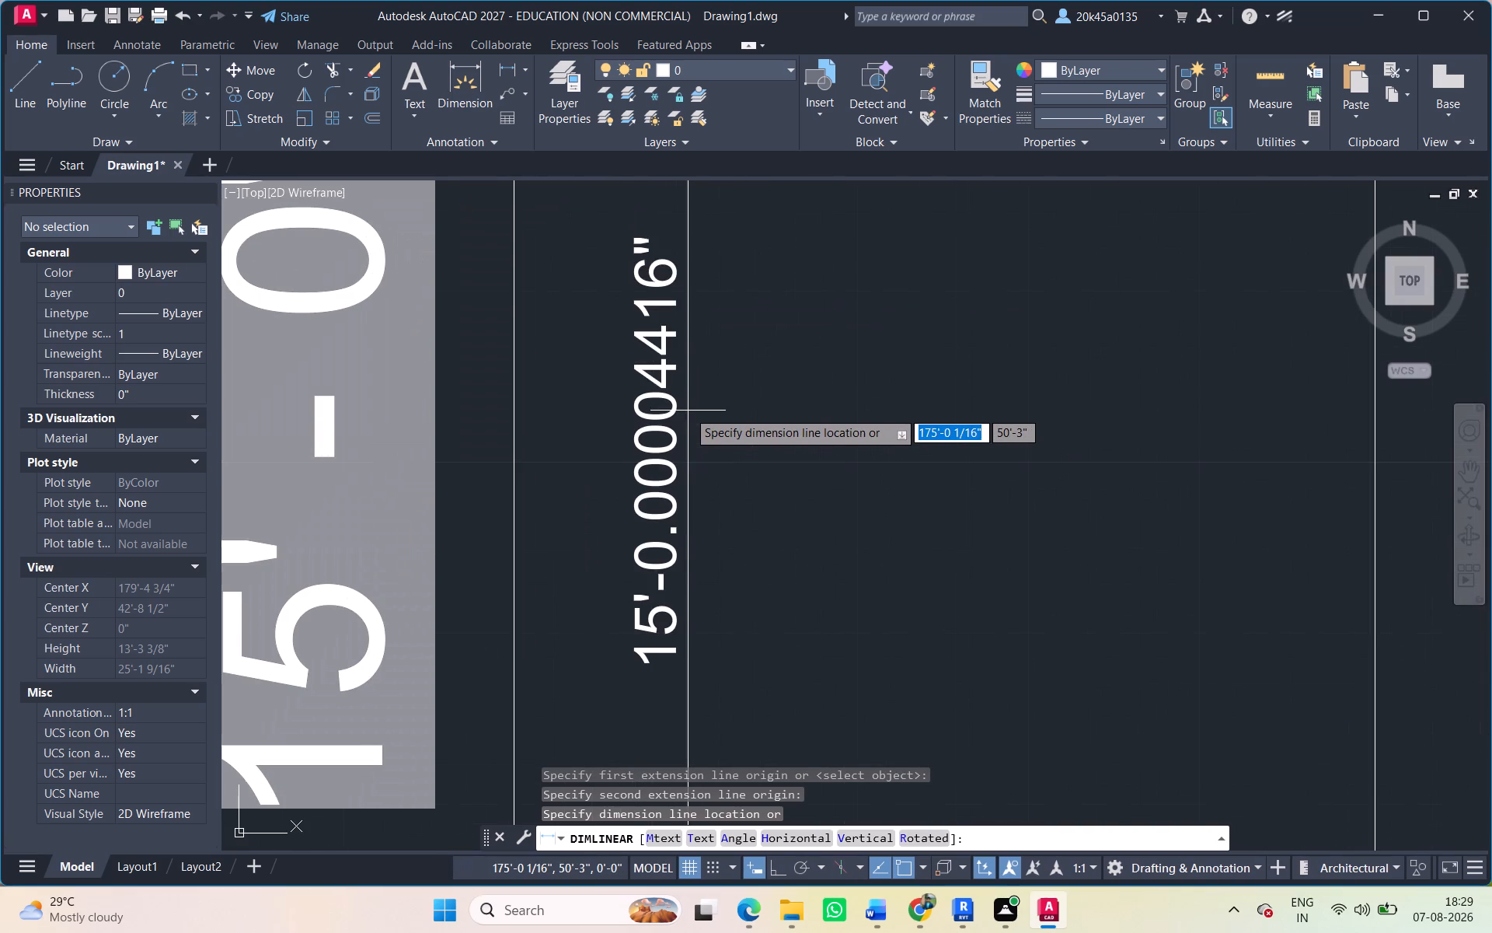
scroll(688, 411, "down", 5)
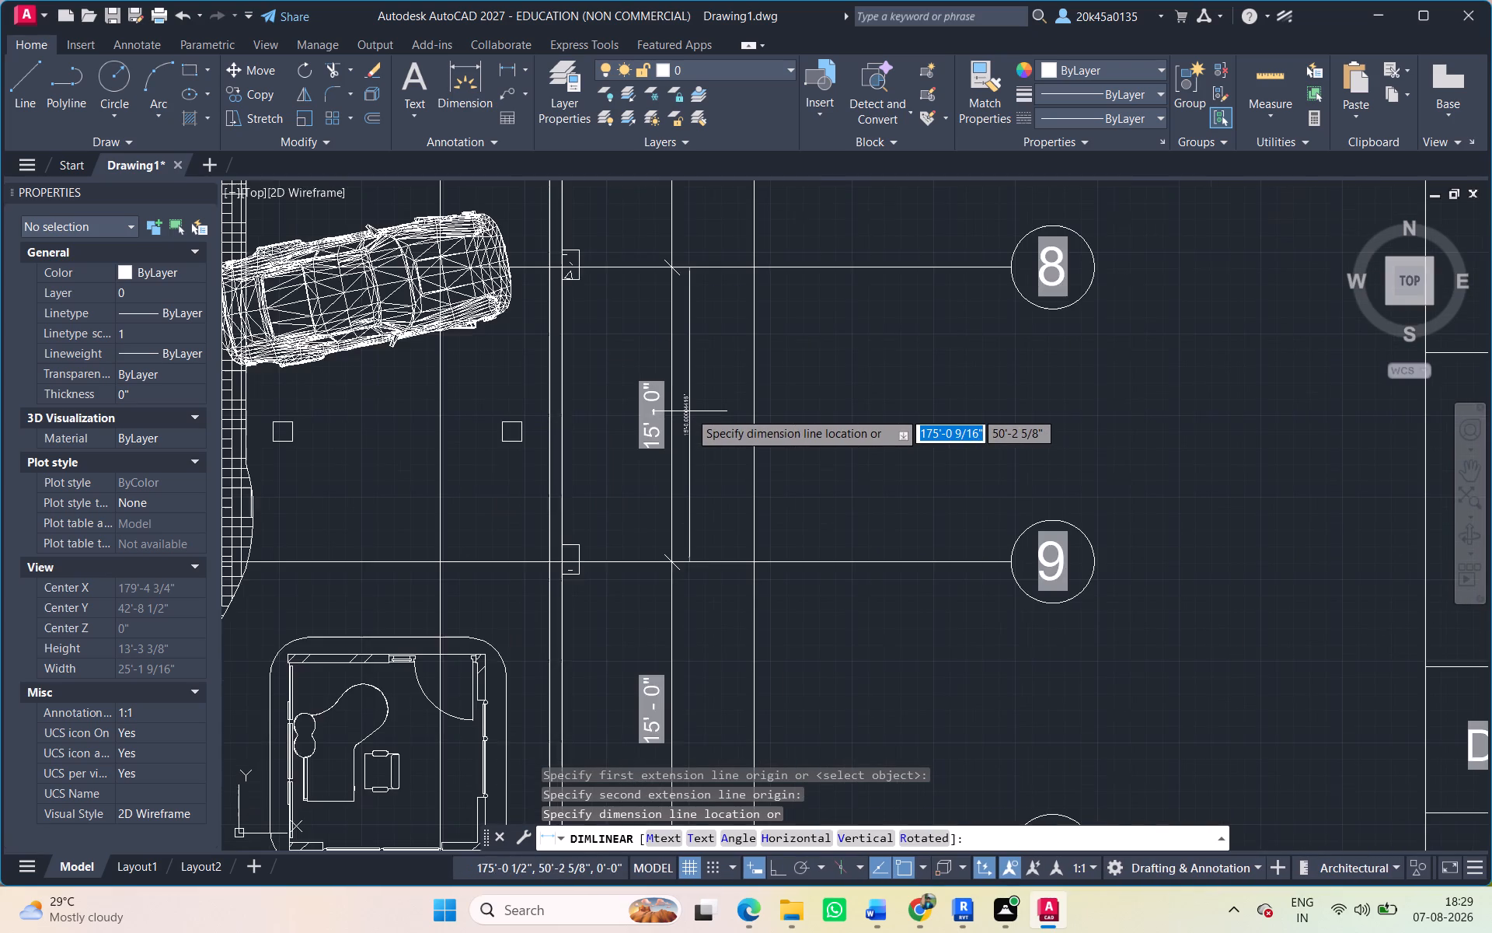
middle_click_drag(695, 411, 806, 417)
key("Escape")
Measure the spacing between grids C and D along grid 9 with a linear dimension, without placing it.
scroll(806, 417, "down", 2)
middle_click_drag(806, 417, 1011, 417)
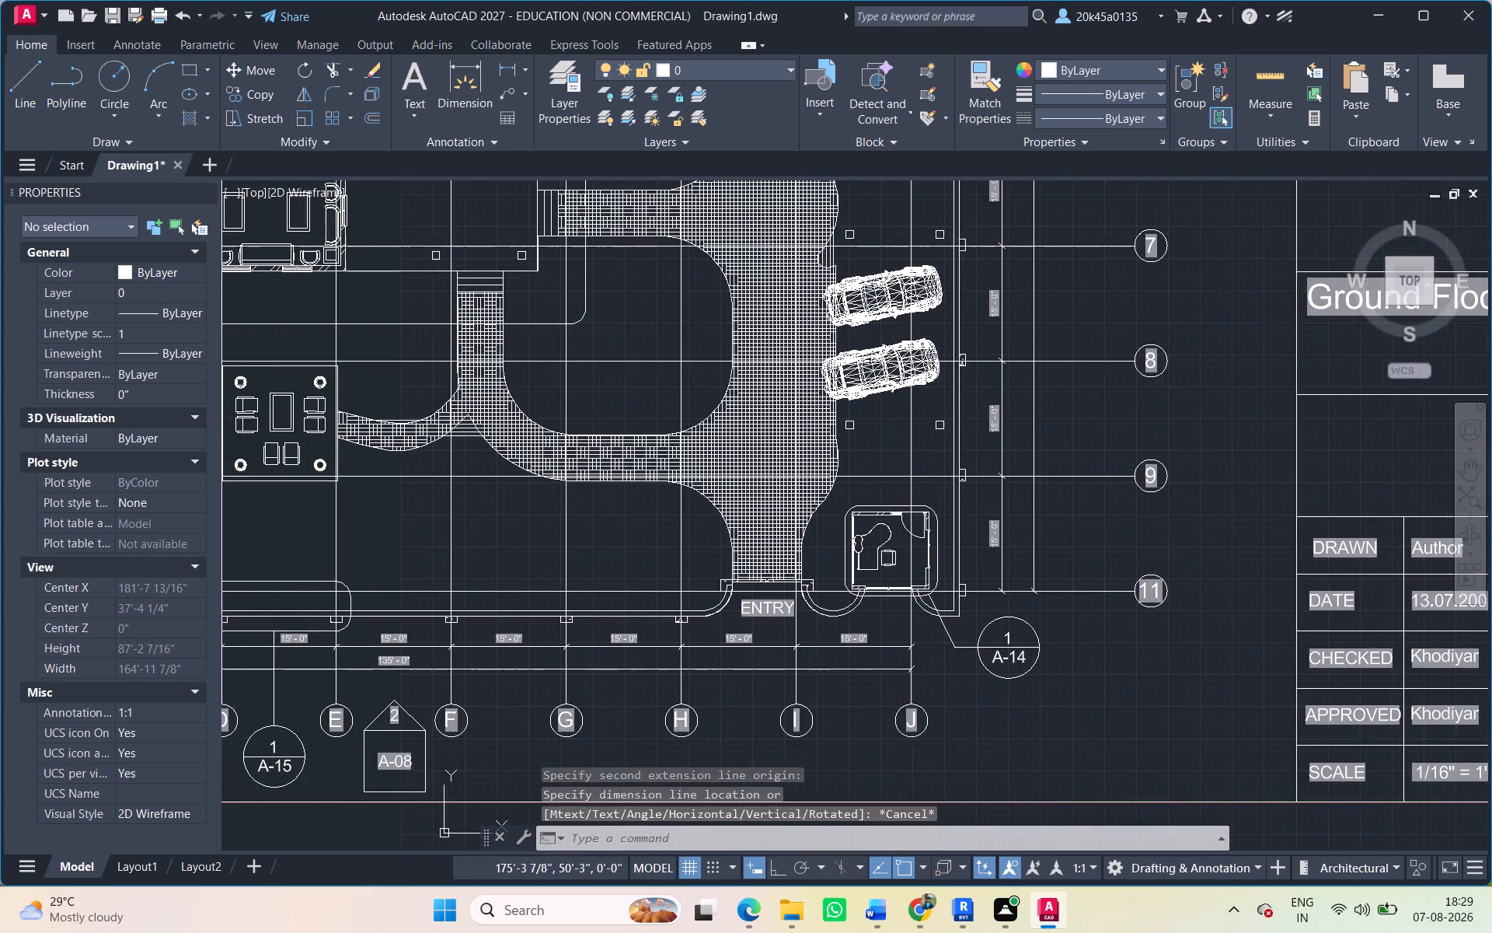
scroll(630, 418, "down", 1)
middle_click_drag(659, 448, 933, 619)
scroll(683, 420, "up", 2)
scroll(683, 420, "down", 4)
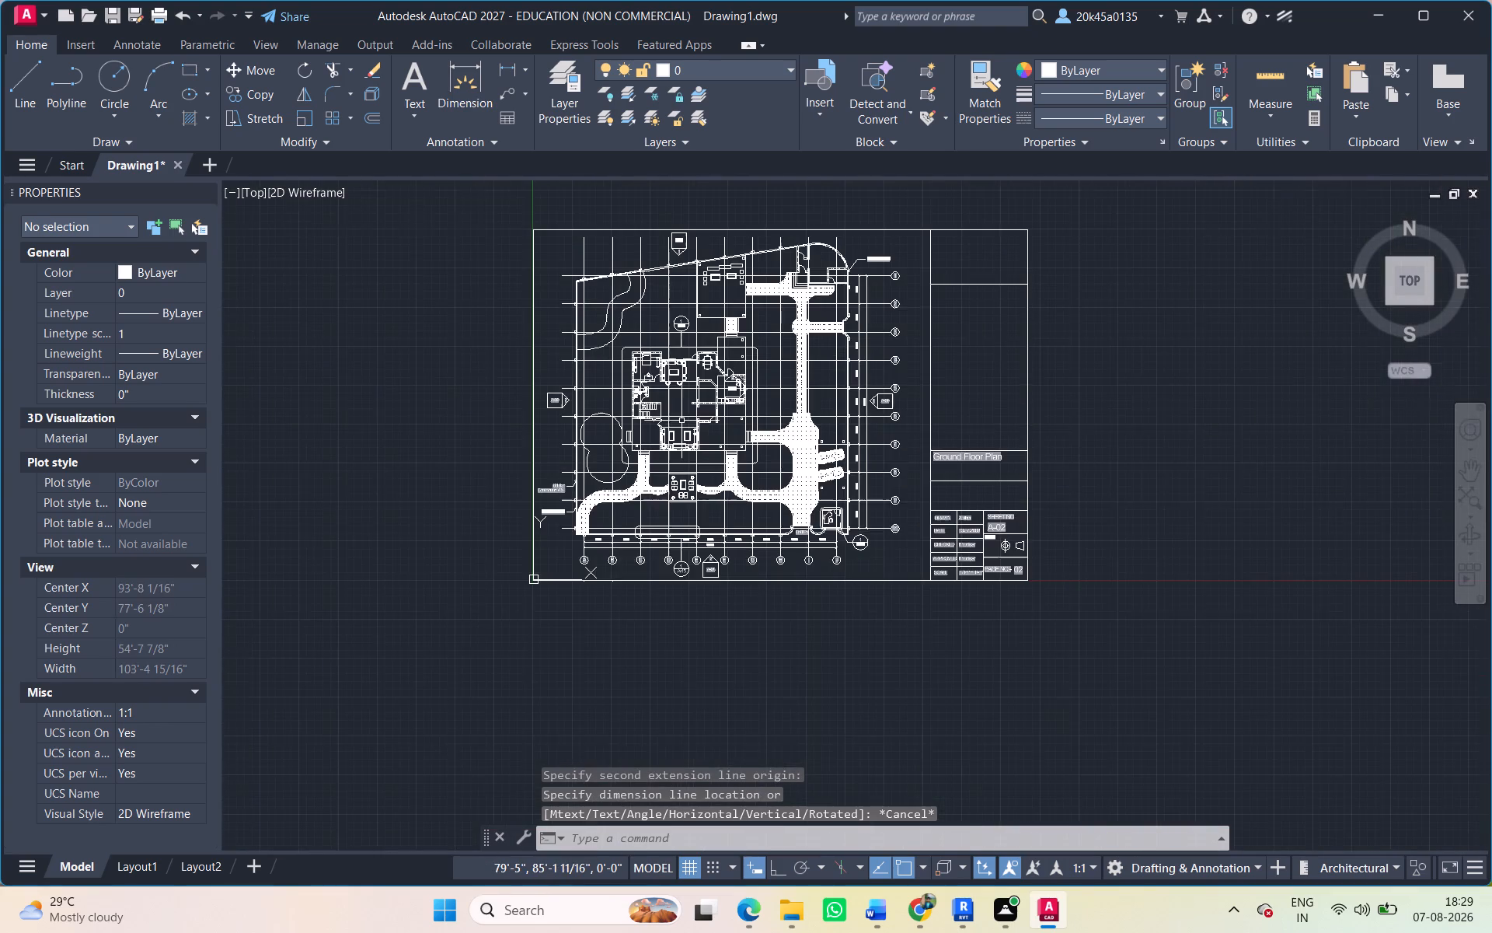
middle_click_drag(682, 421, 610, 423)
scroll(530, 528, "up", 4)
middle_click_drag(530, 528, 516, 451)
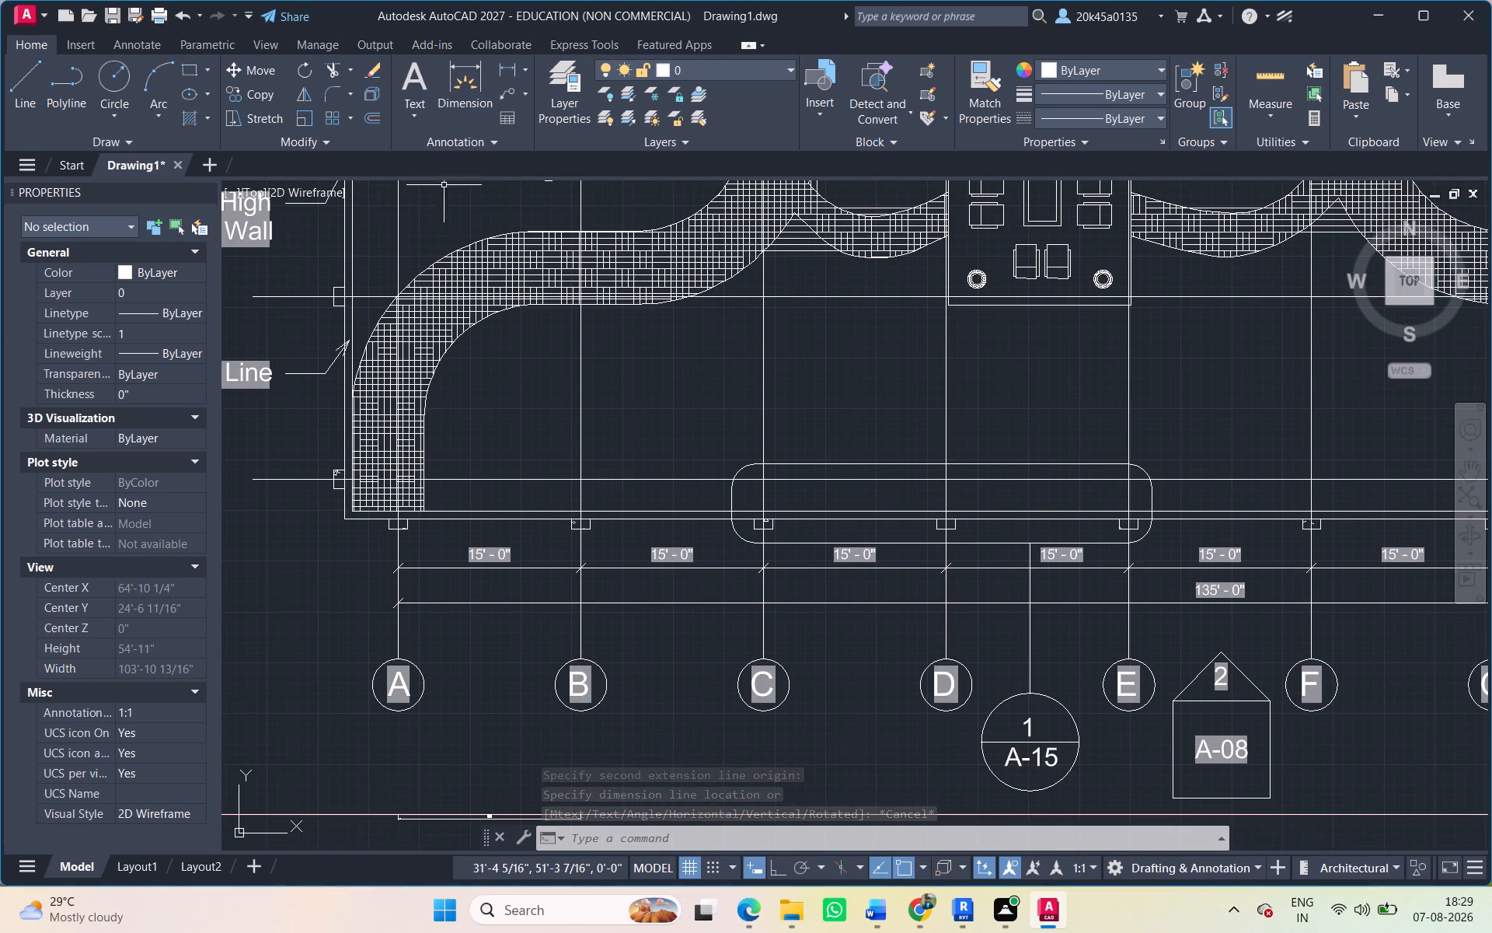
left_click(500, 68)
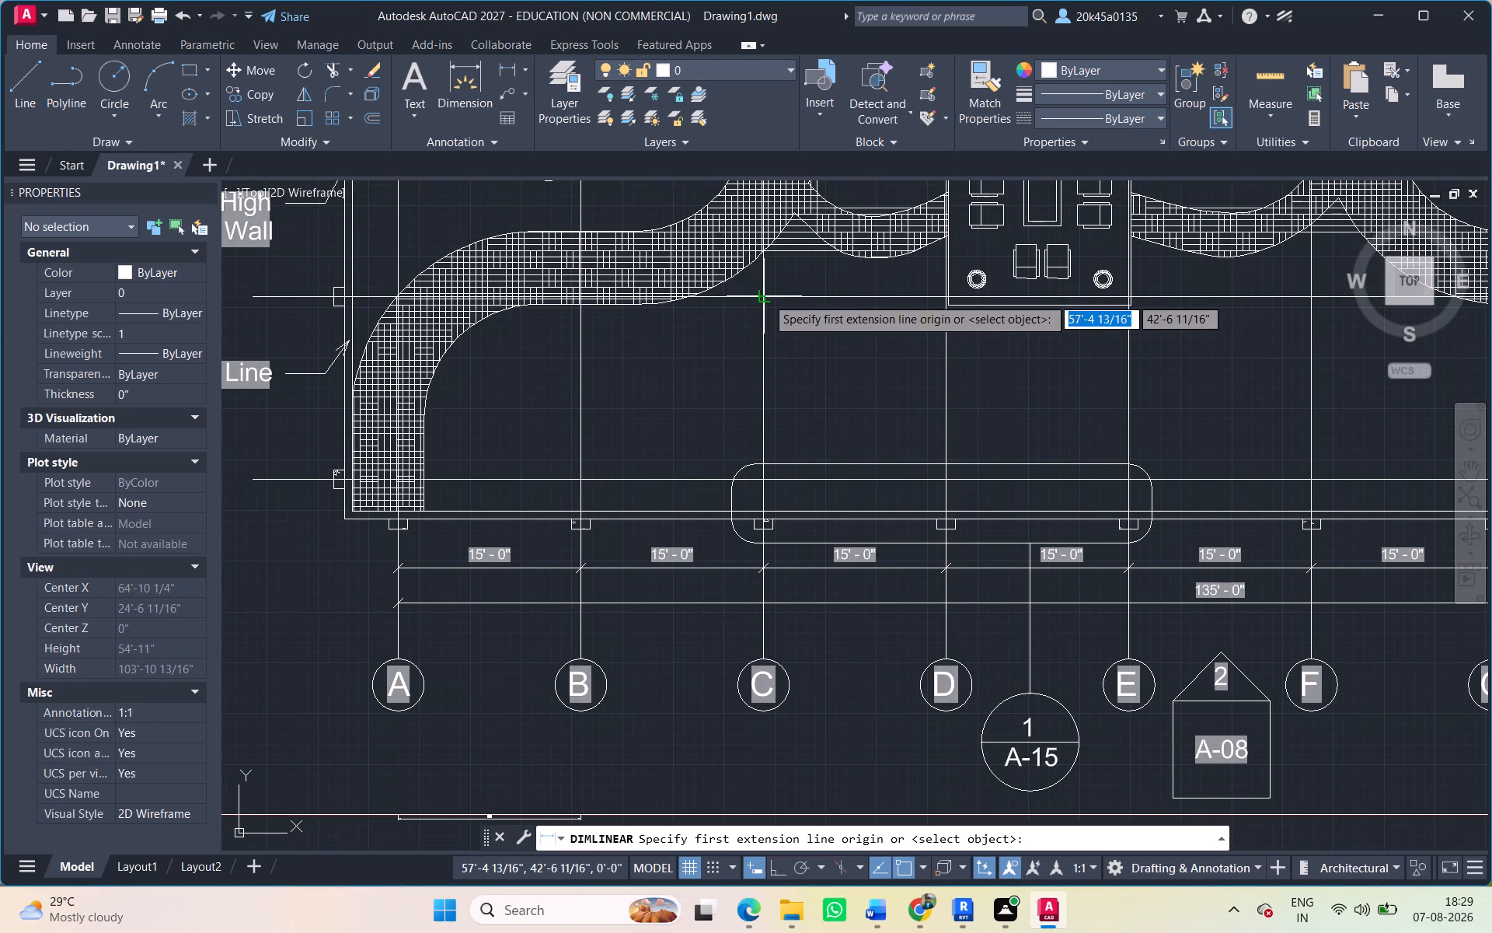
left_click(765, 296)
left_click(942, 296)
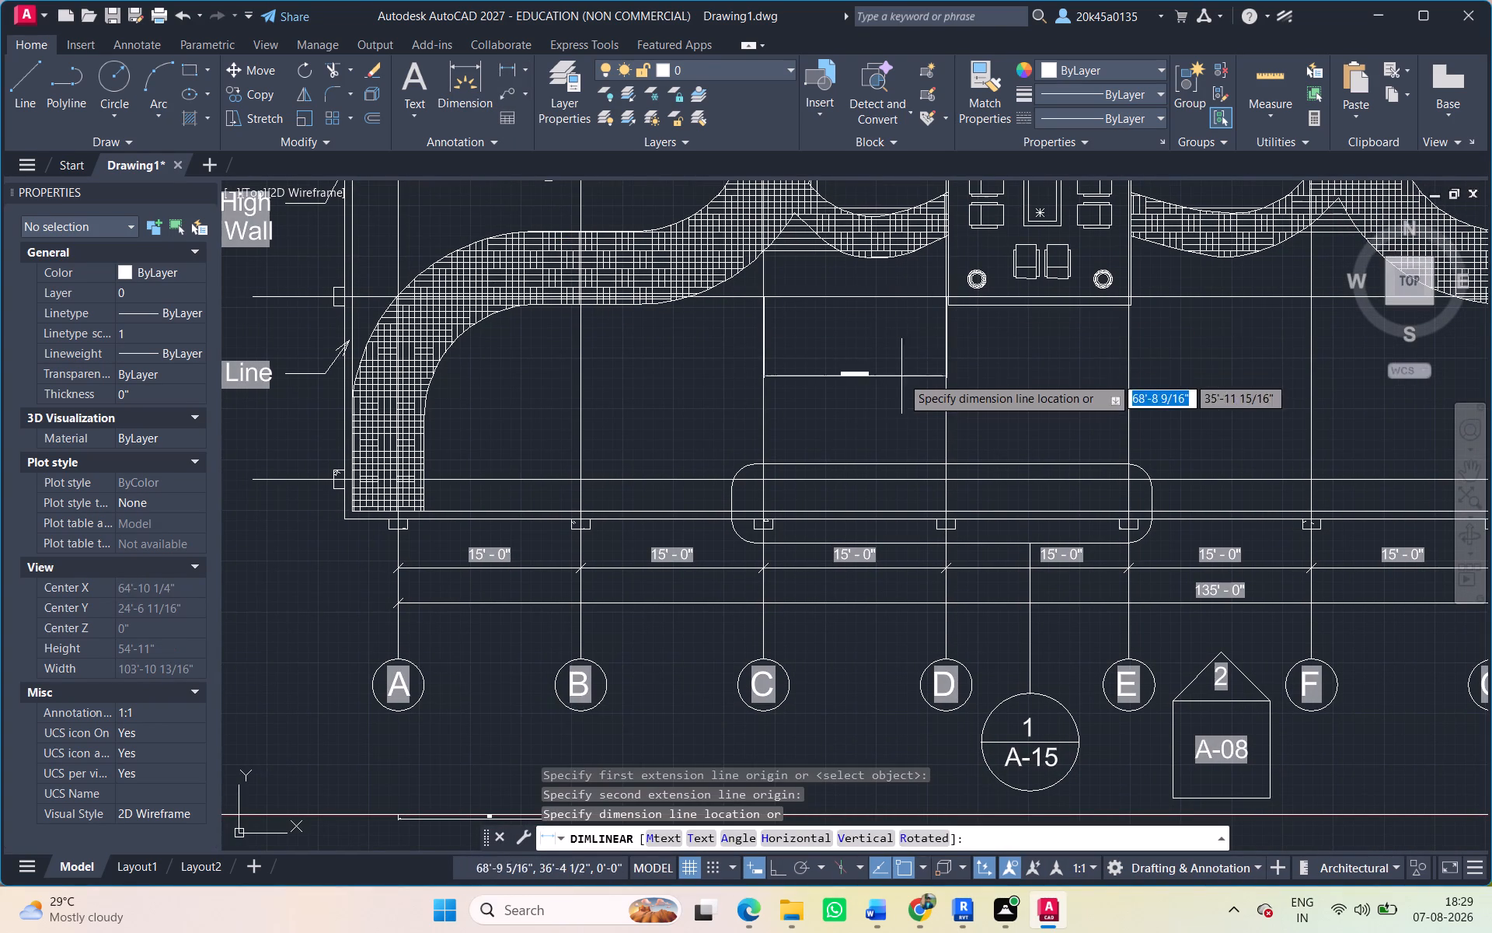
scroll(873, 369, "up", 5)
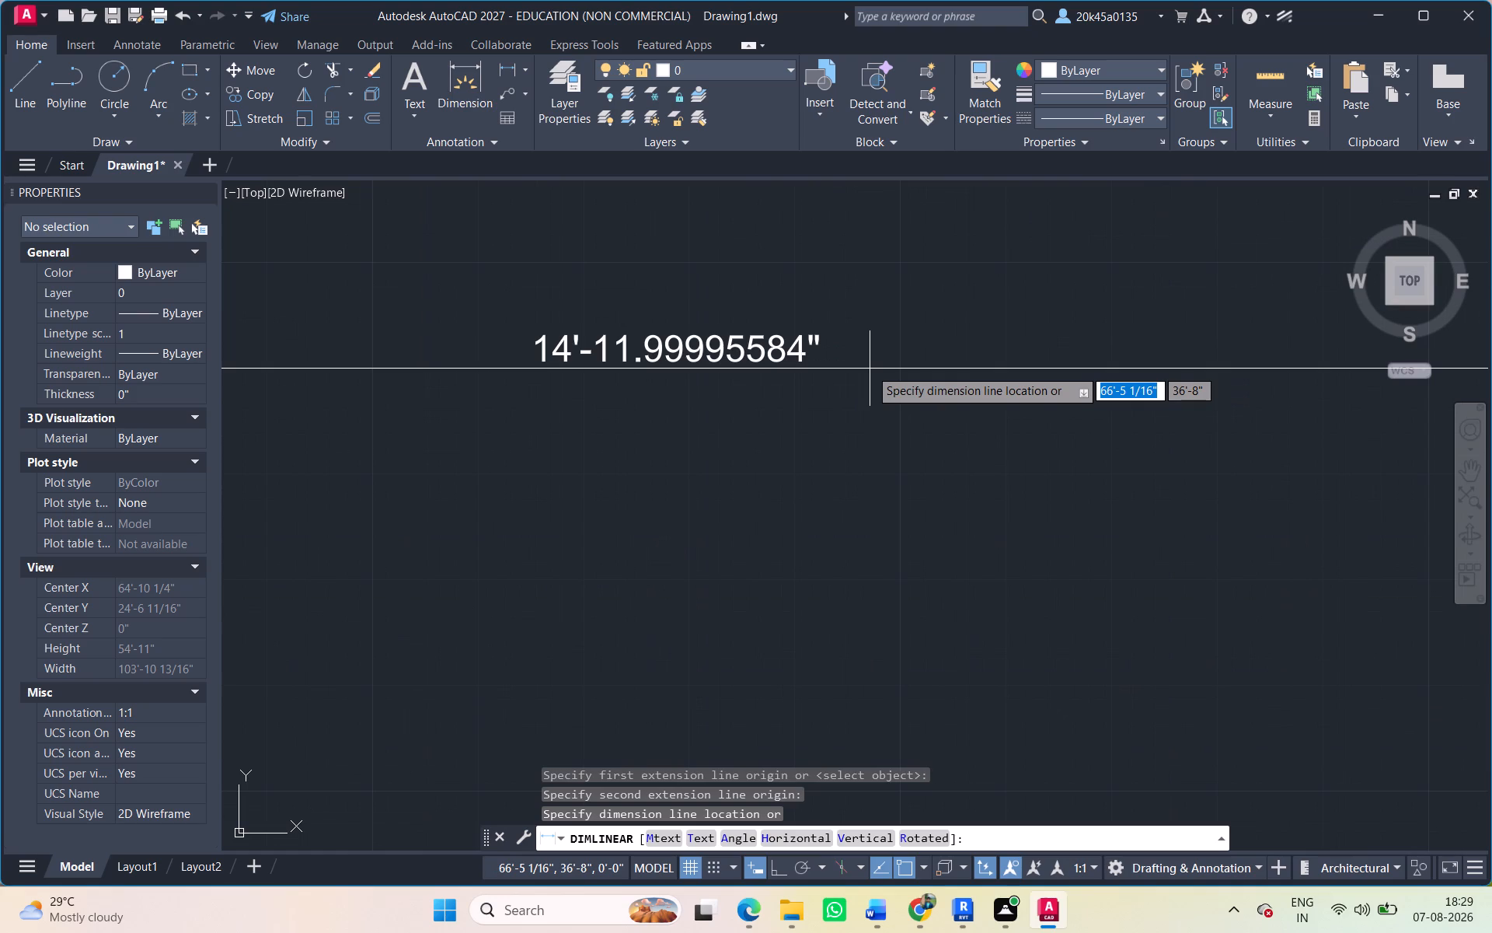
scroll(870, 369, "down", 5)
middle_click_drag(870, 369, 789, 316)
scroll(769, 326, "up", 5)
middle_click_drag(769, 319, 744, 412)
scroll(715, 382, "up", 3)
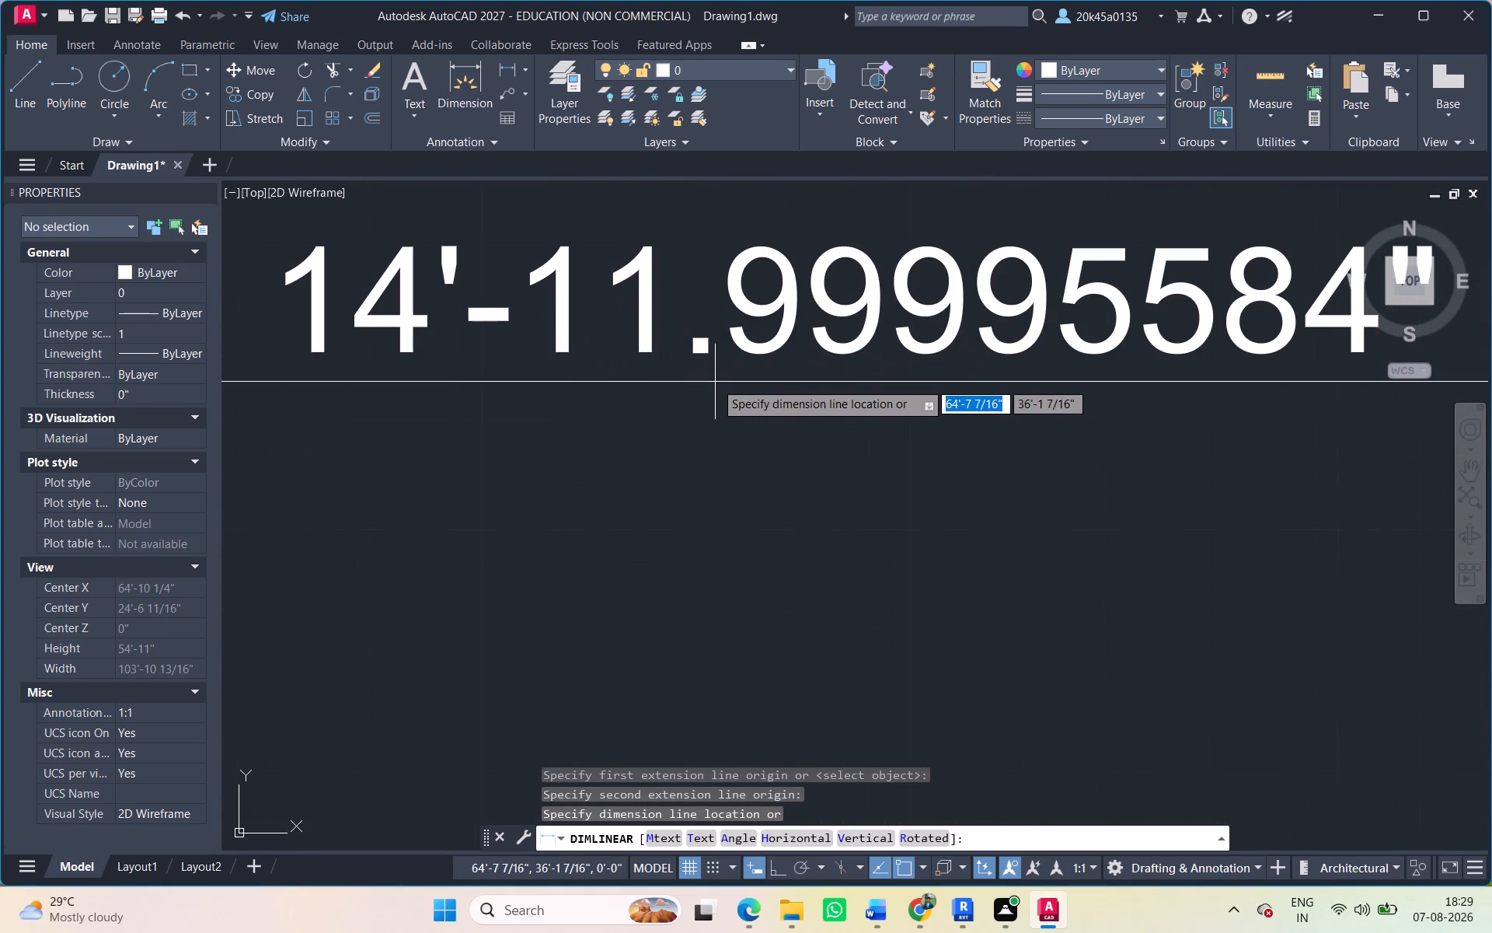
scroll(715, 382, "down", 2)
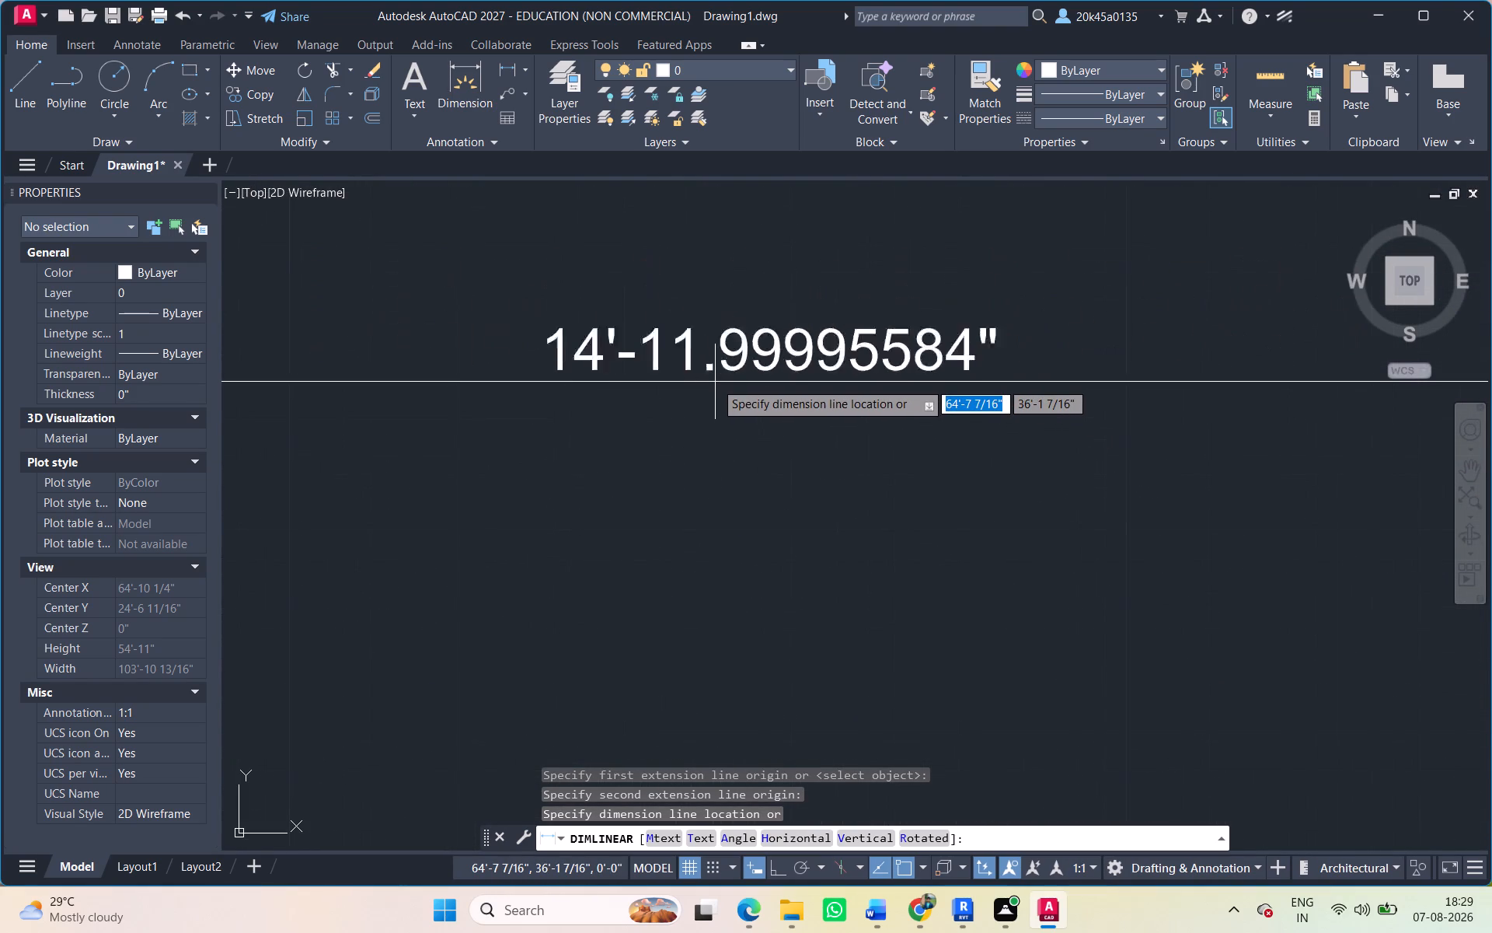
scroll(715, 382, "down", 1)
scroll(715, 382, "up", 3)
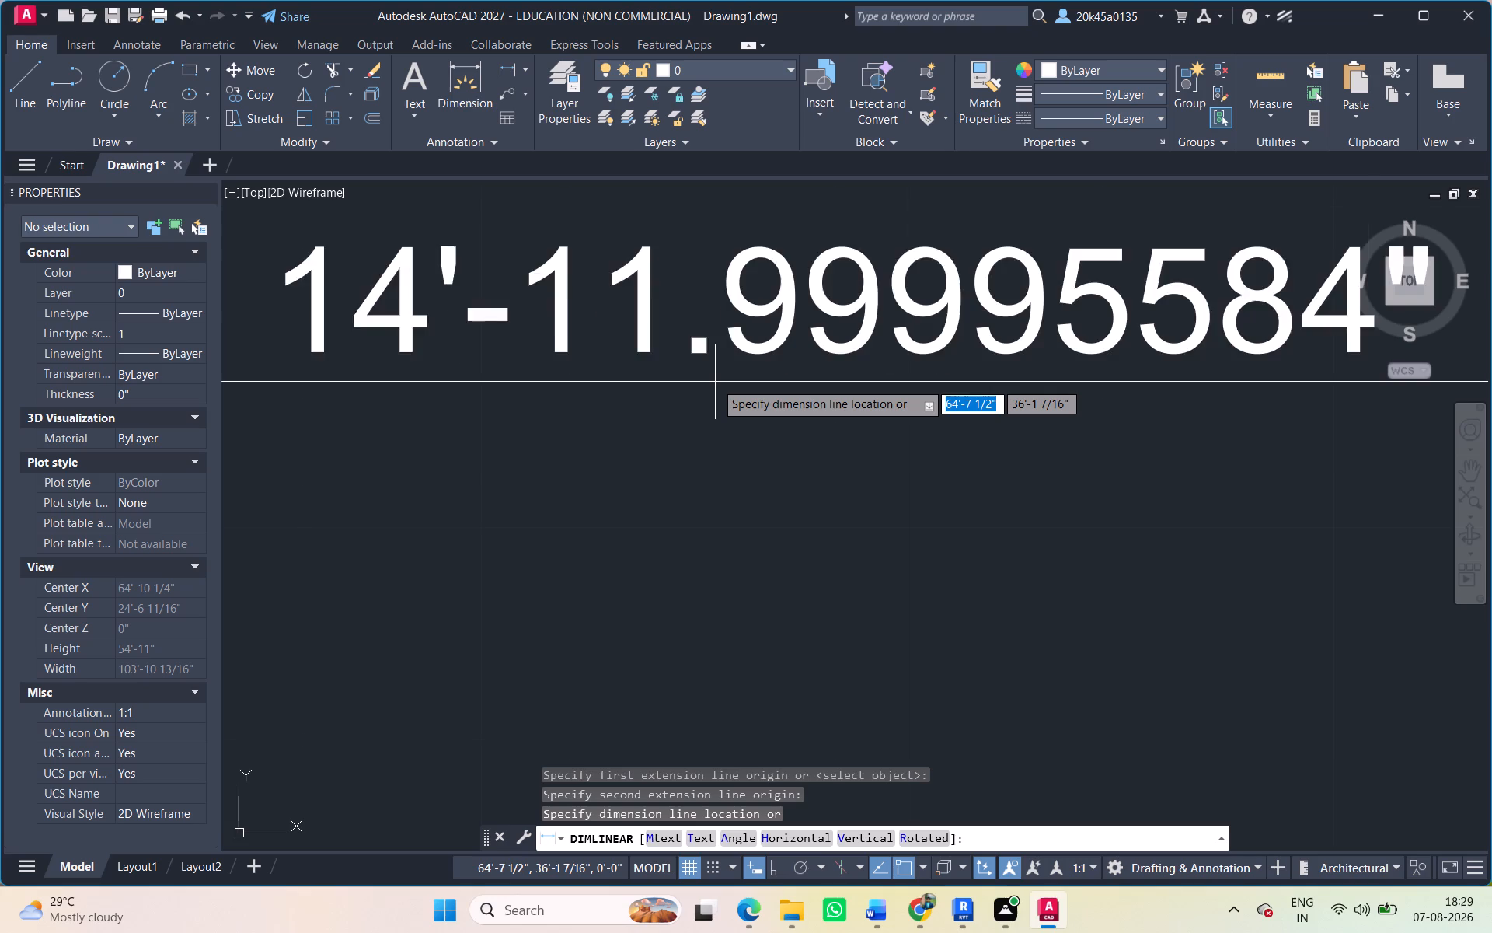
scroll(715, 382, "down", 1)
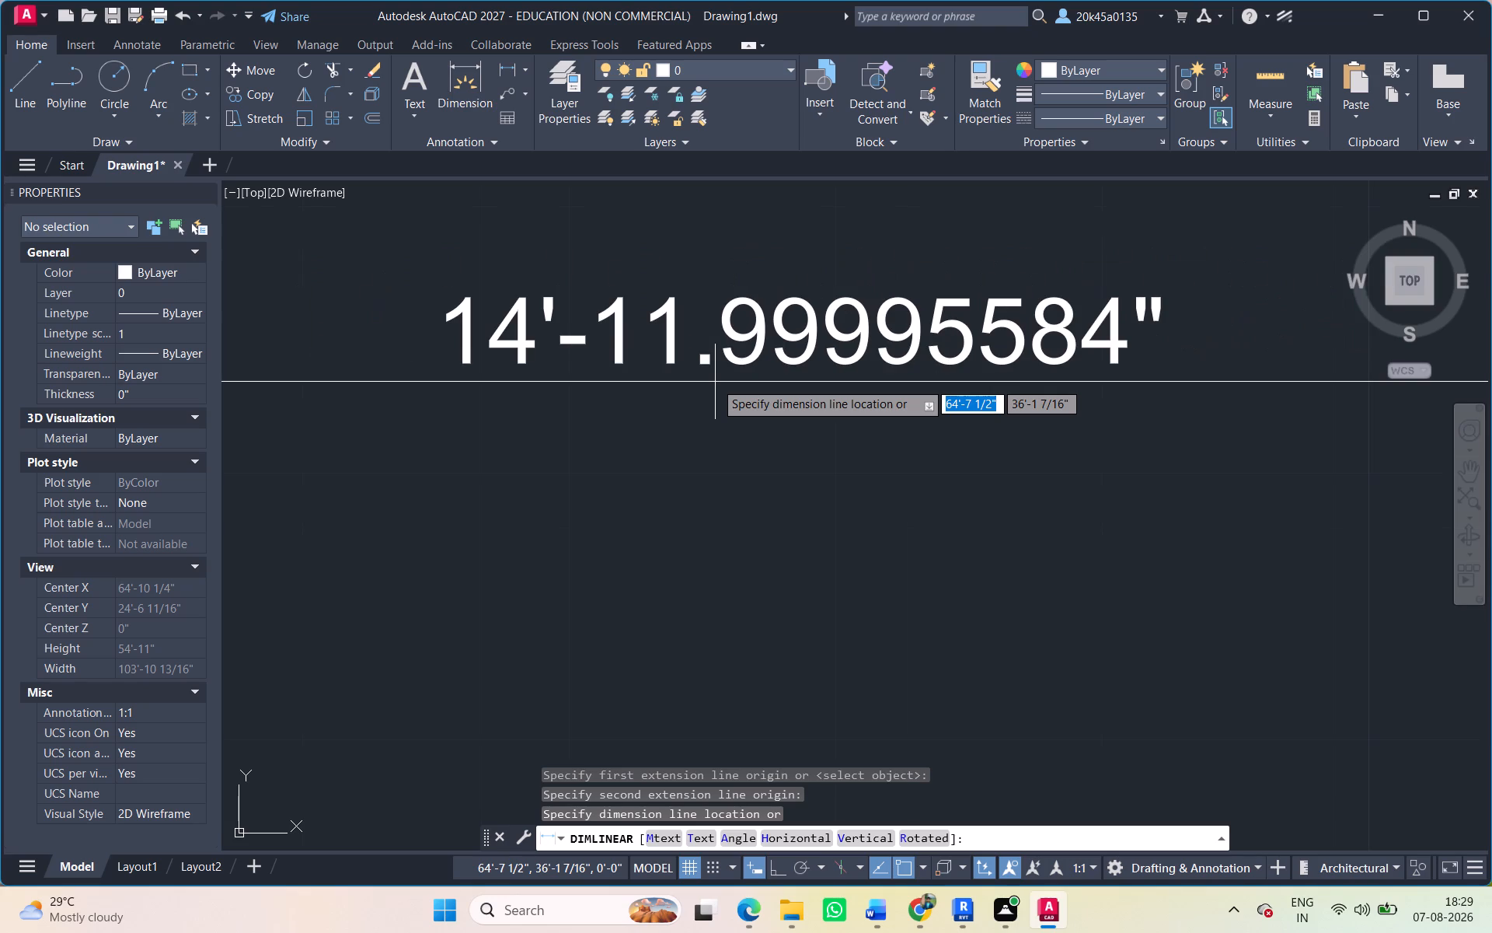
scroll(715, 382, "down", 4)
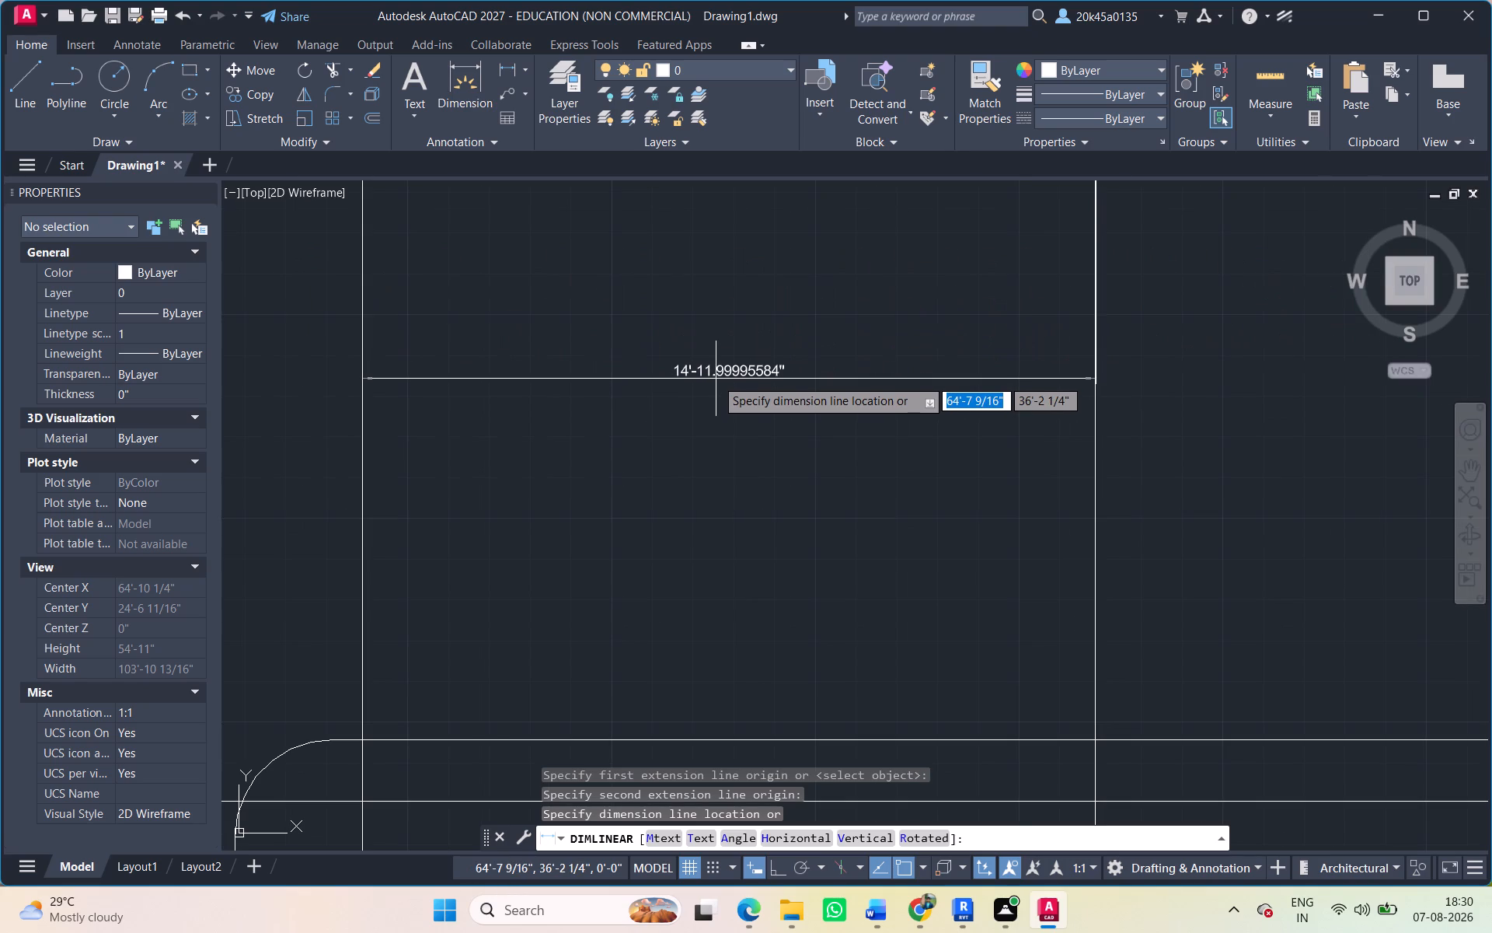
scroll(716, 379, "down", 3)
key("Escape")
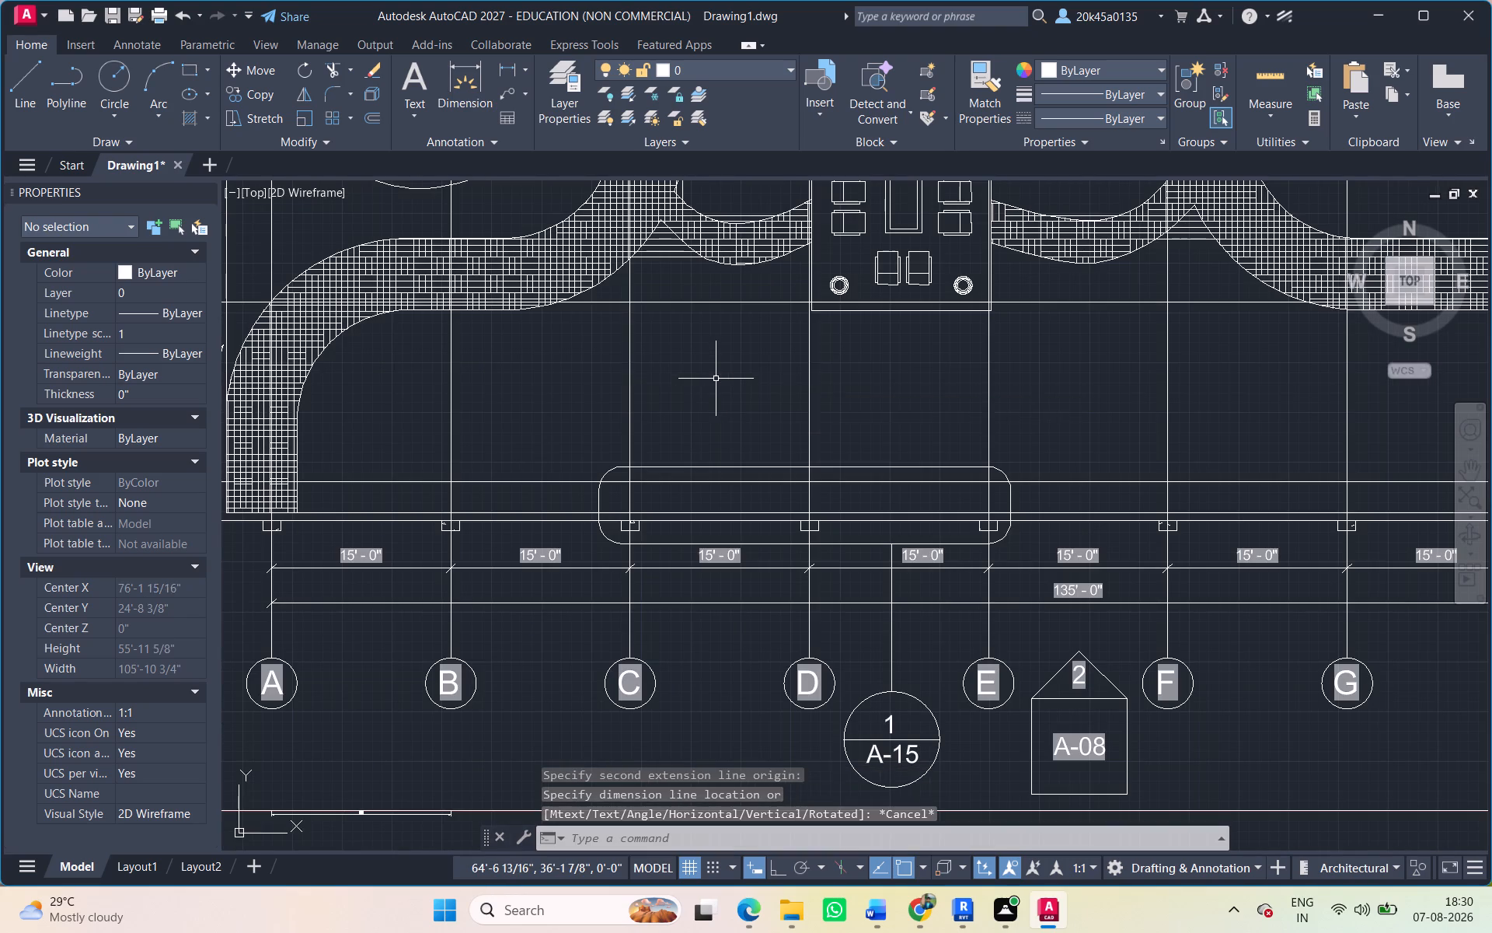
Measure the spacing between grids 7 and 8 along grid B with a linear dimension, without placing it.
scroll(716, 376, "down", 1)
middle_click_drag(716, 375, 682, 655)
middle_click_drag(744, 446, 650, 547)
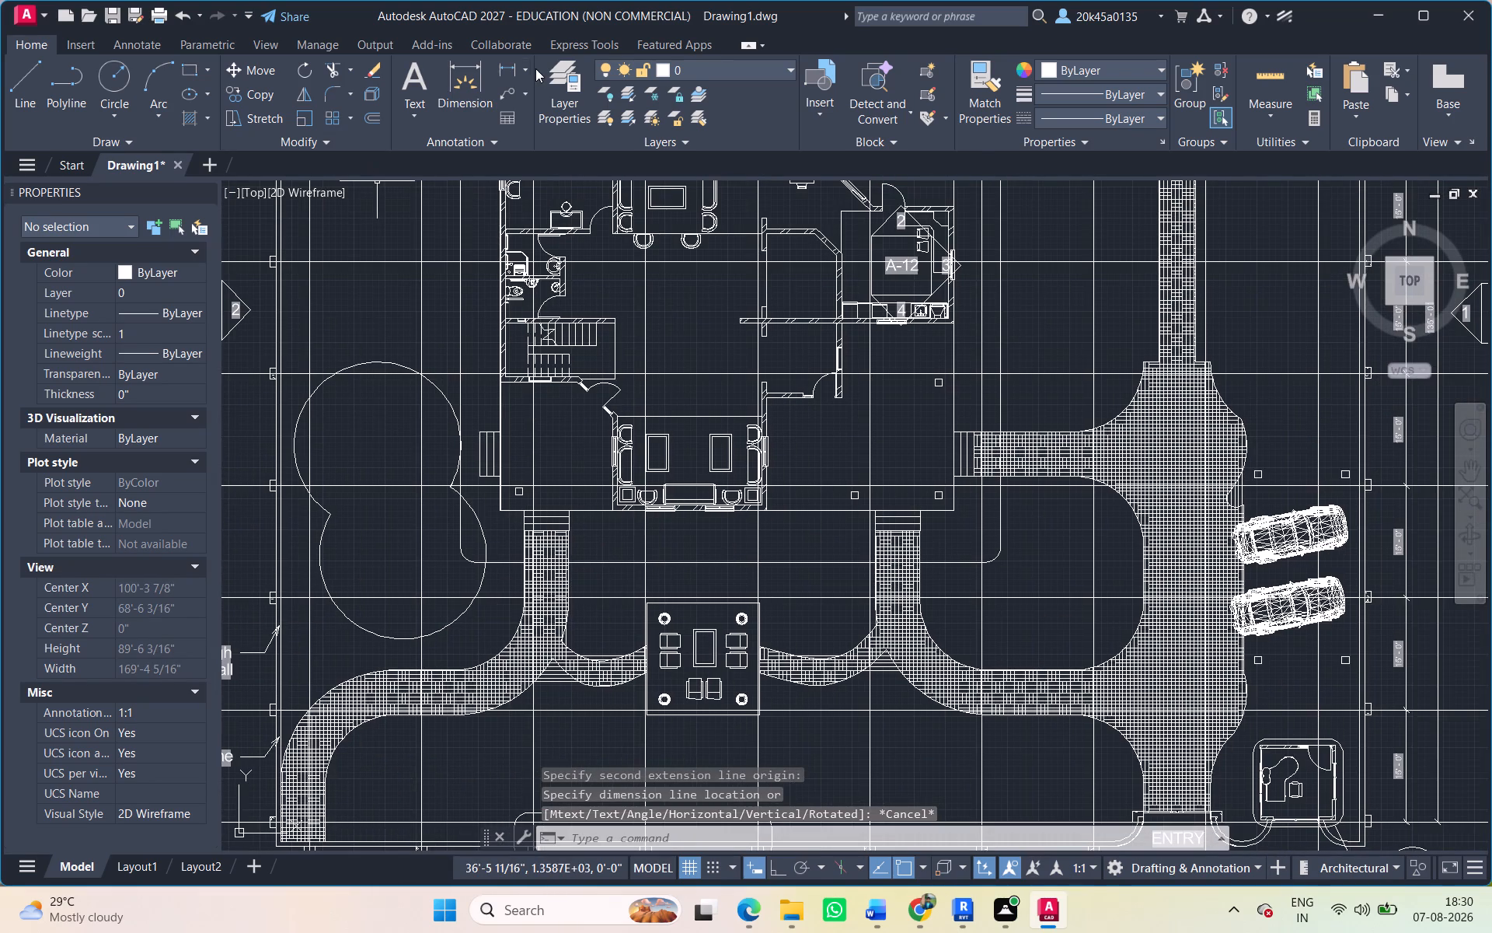
left_click(504, 69)
left_click(420, 599)
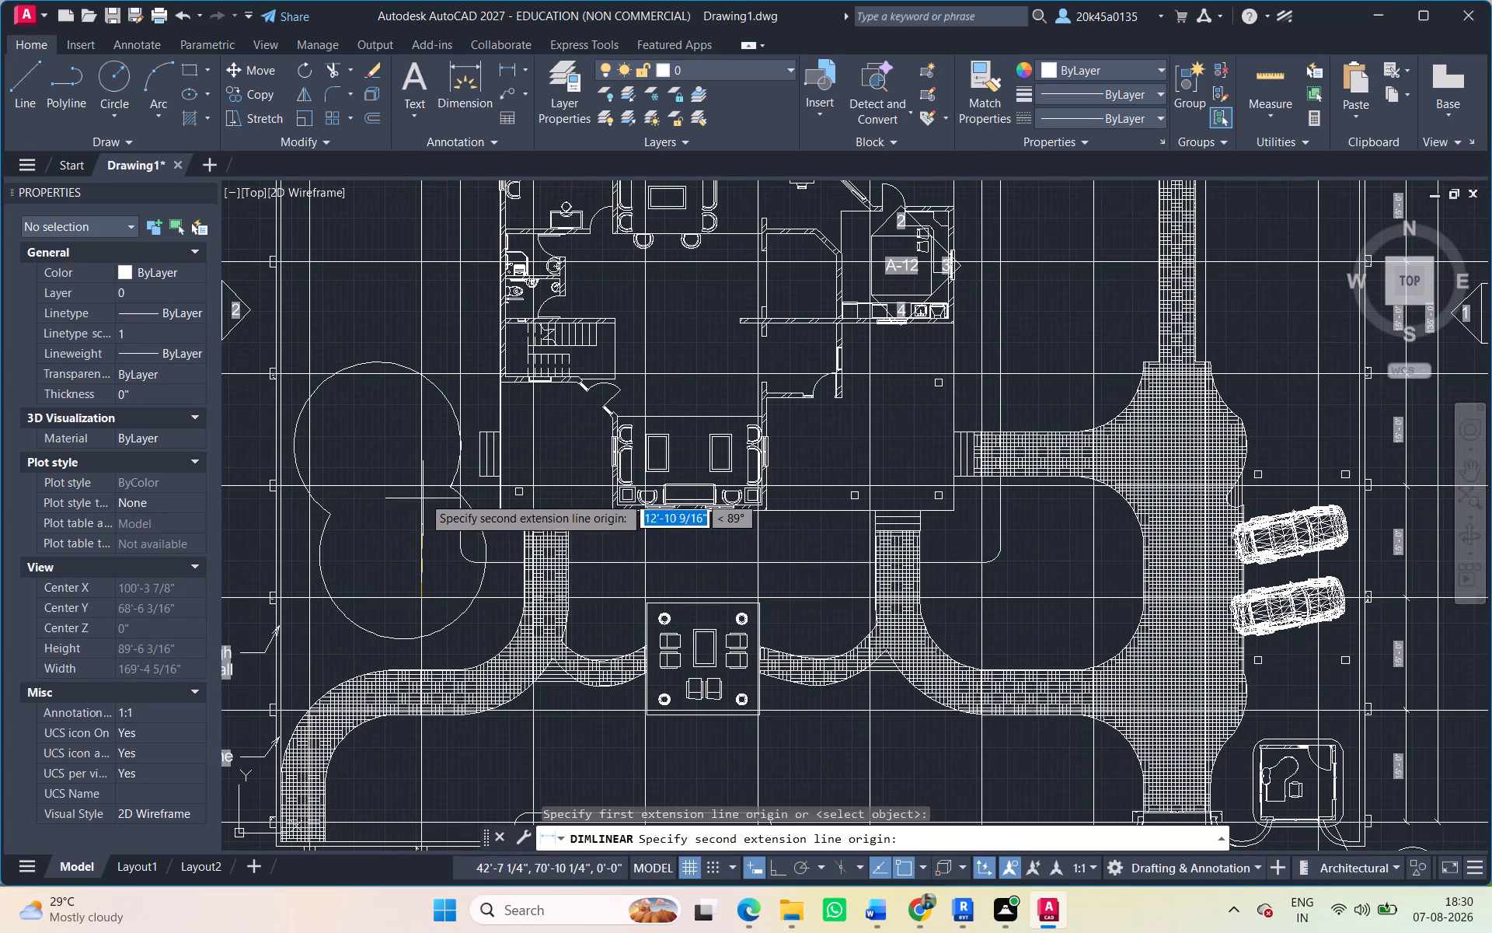
left_click(421, 481)
scroll(392, 526, "up", 4)
middle_click_drag(413, 526, 483, 494)
scroll(459, 548, "up", 2)
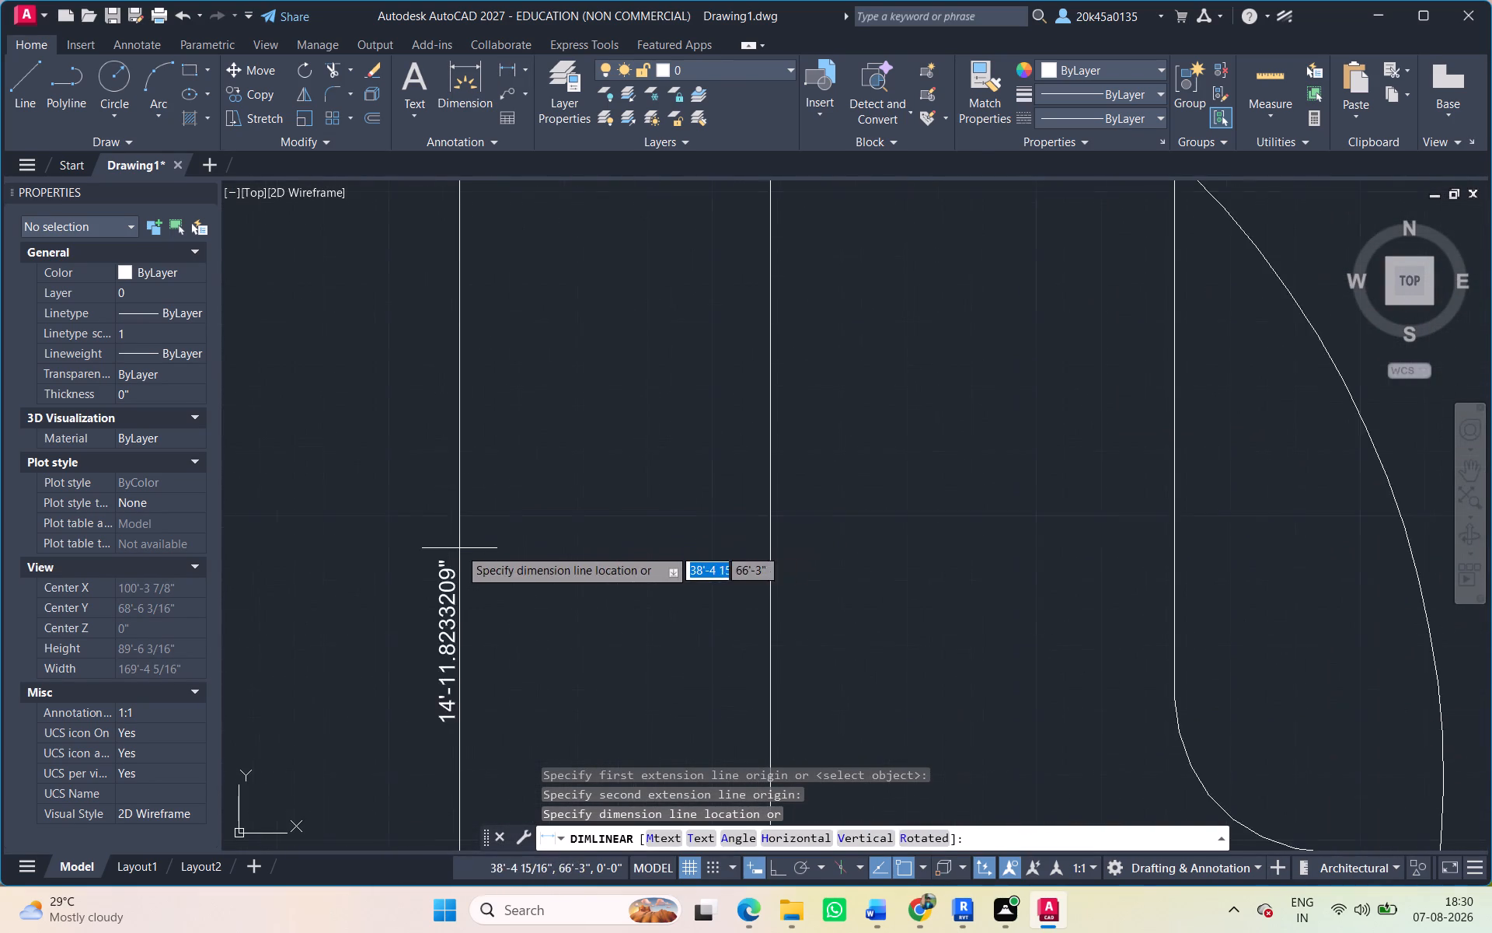
scroll(459, 548, "up", 1)
middle_click_drag(483, 532, 546, 376)
middle_click_drag(580, 435, 595, 413)
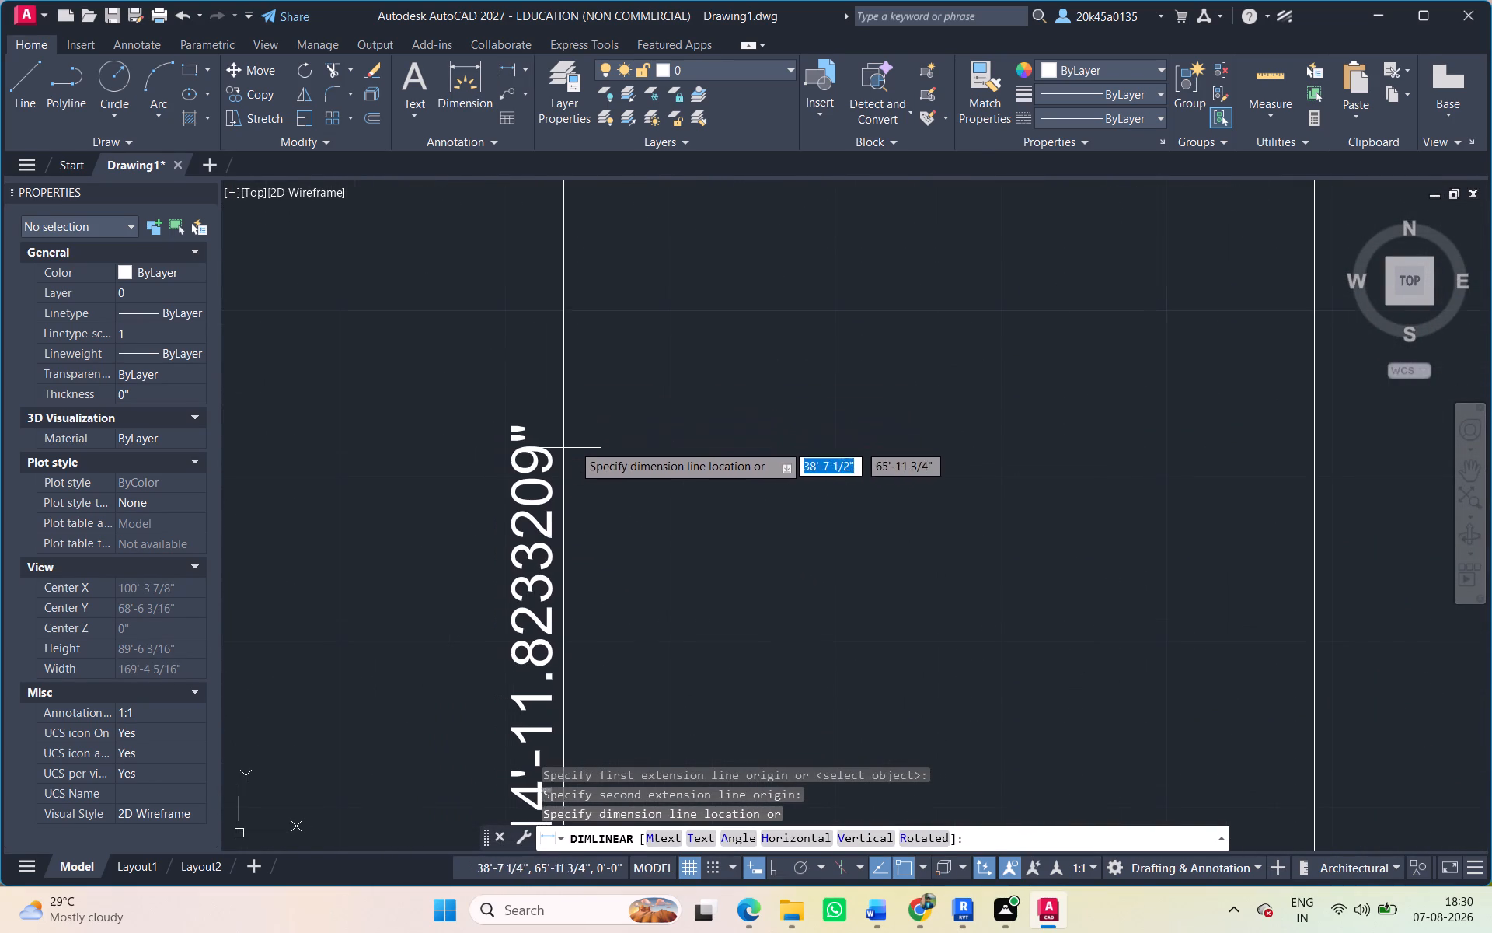
middle_click_drag(595, 413, 626, 355)
scroll(626, 355, "up", 1)
scroll(626, 357, "down", 1)
middle_click_drag(626, 357, 657, 288)
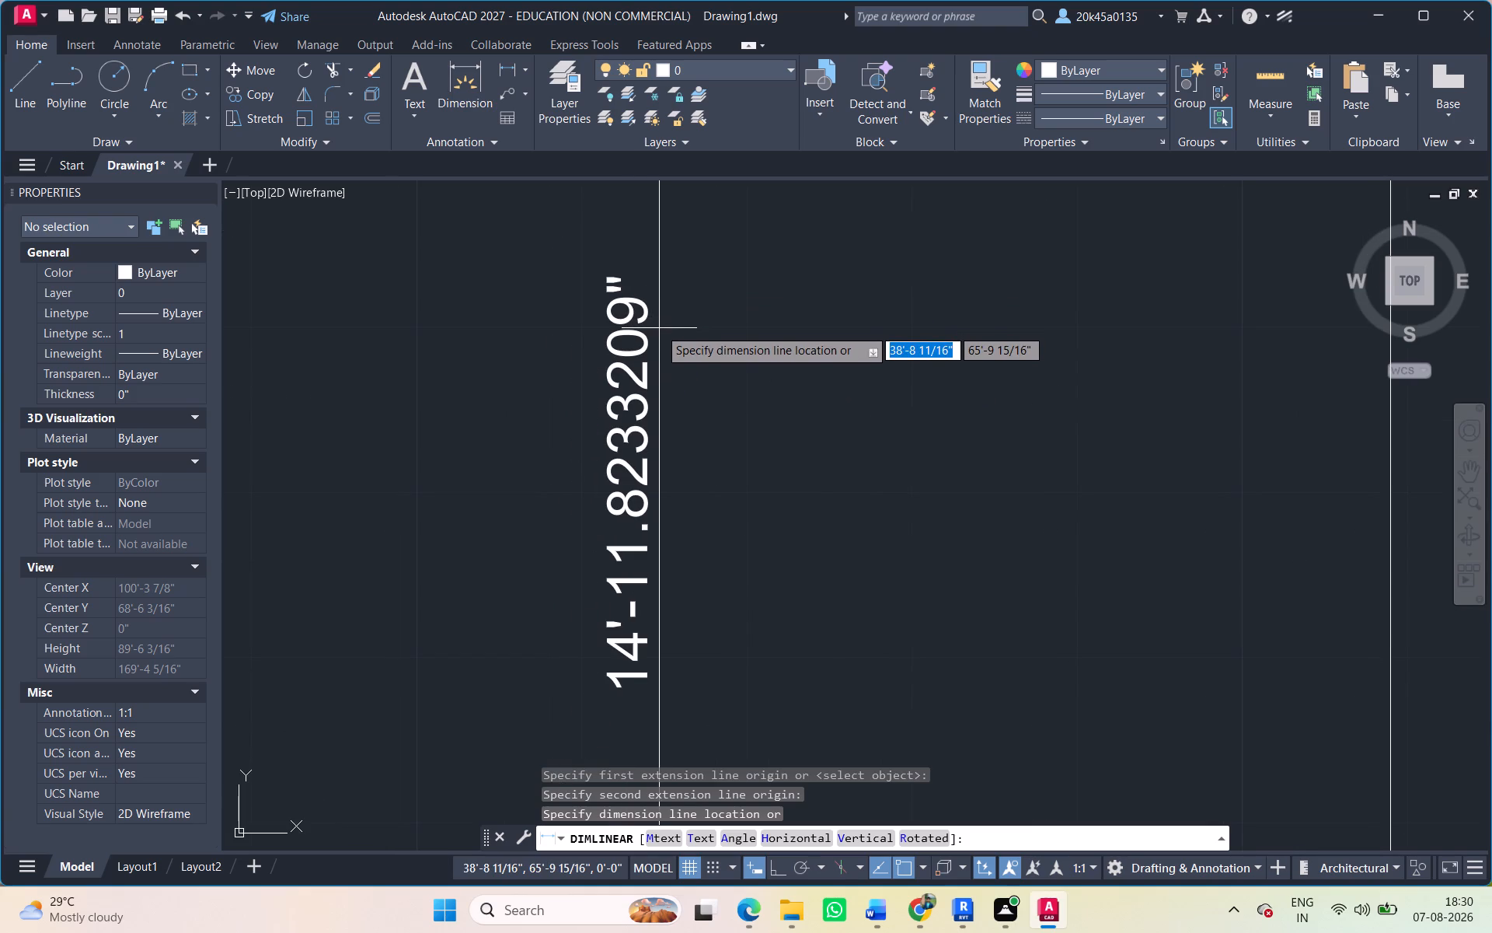
scroll(661, 330, "down", 6)
middle_click_drag(661, 330, 569, 430)
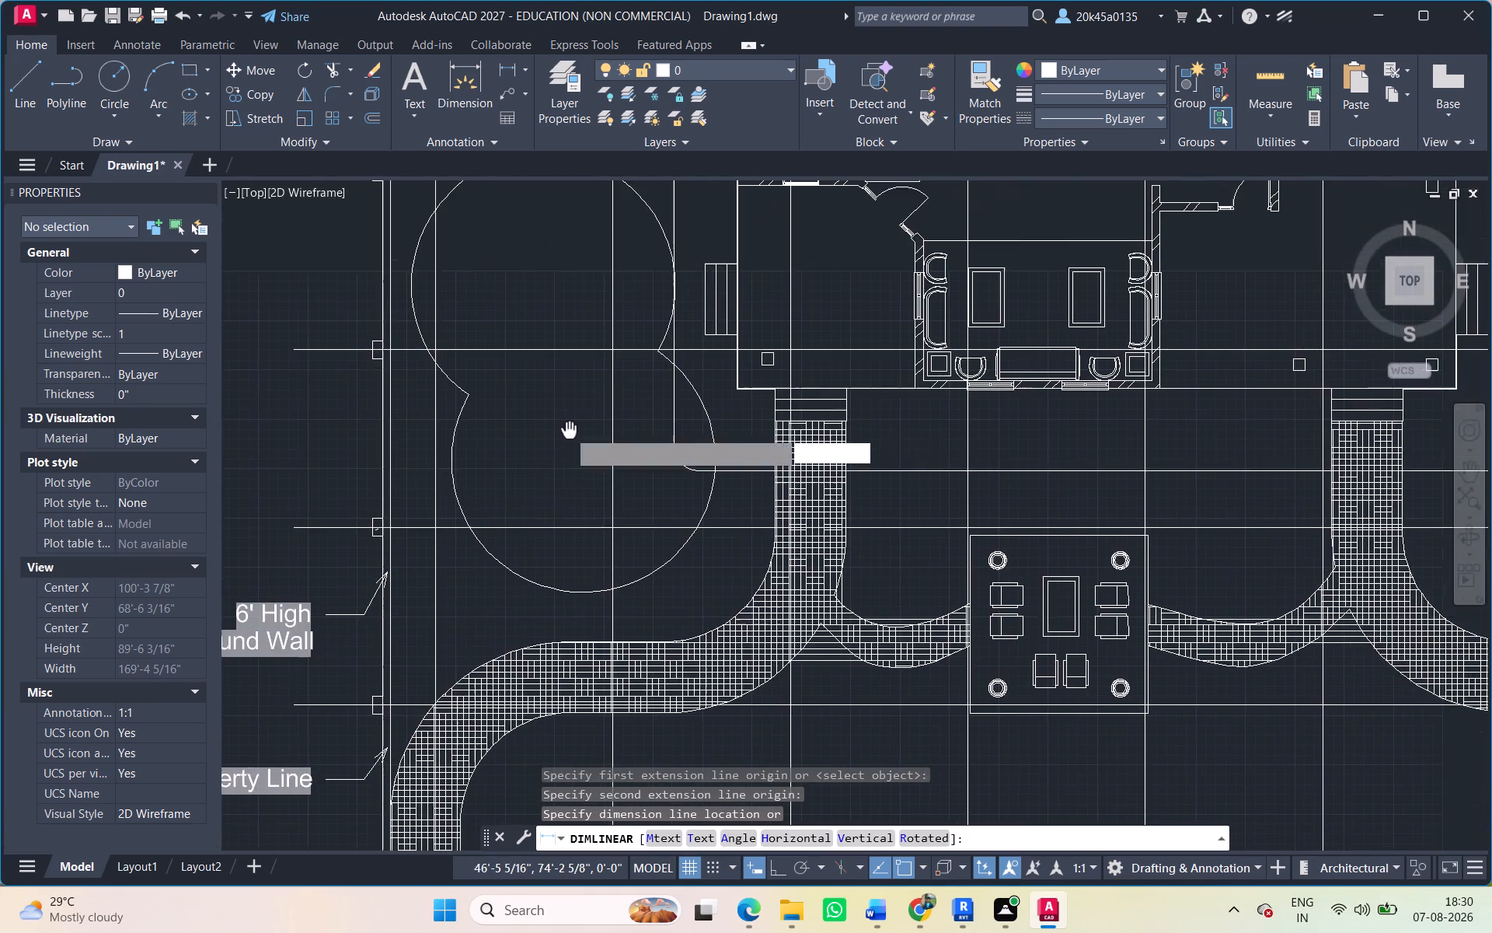
scroll(568, 431, "down", 2)
middle_click_drag(564, 431, 494, 452)
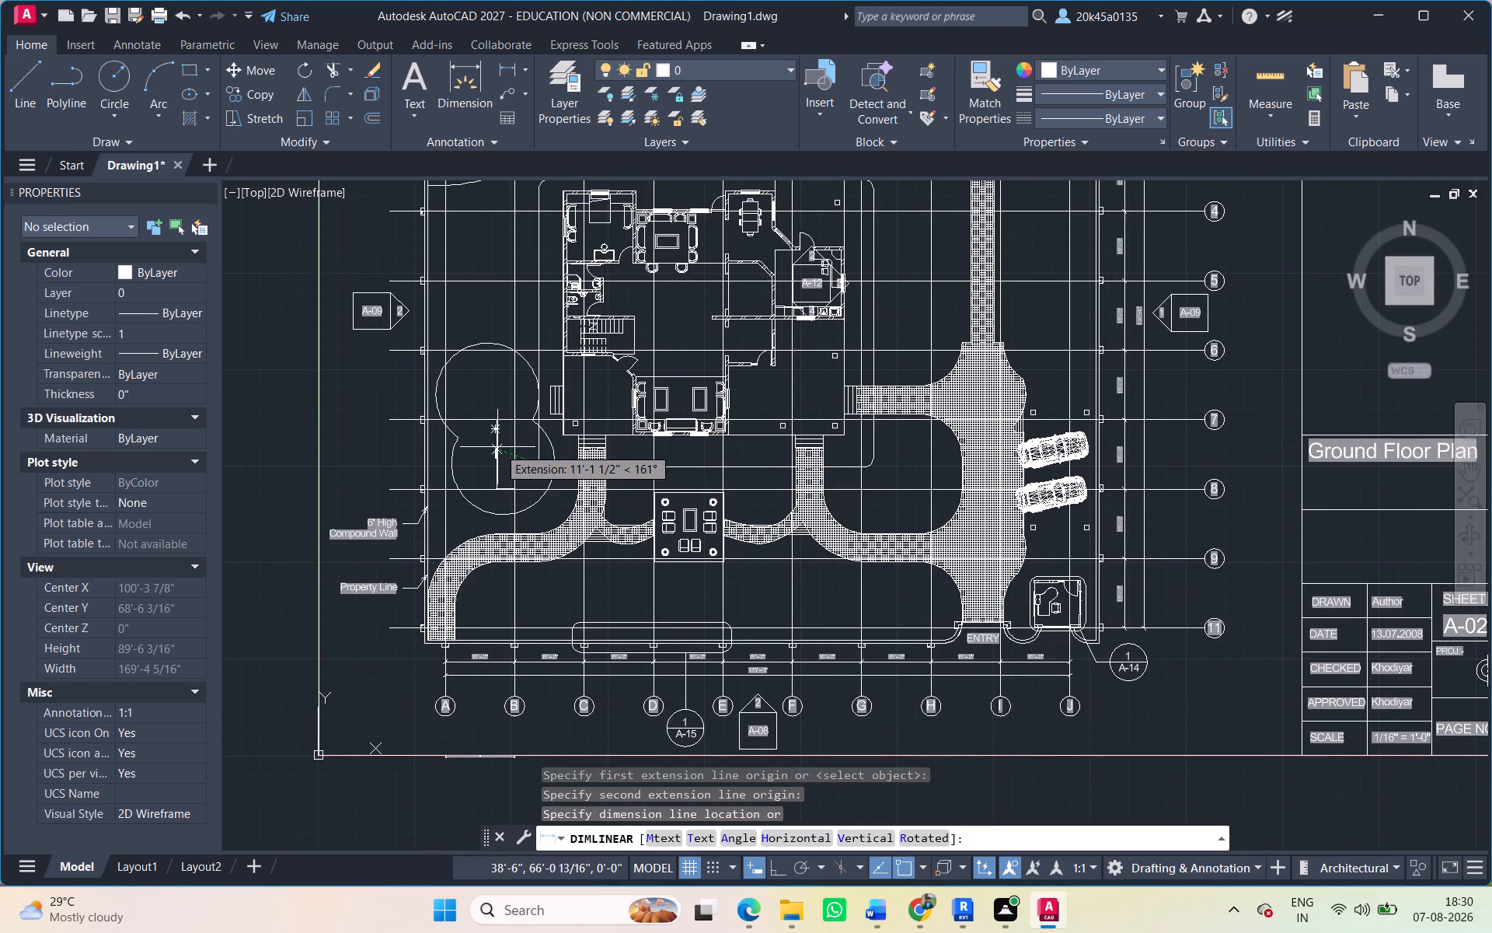
scroll(497, 447, "up", 8)
middle_click_drag(504, 454, 535, 388)
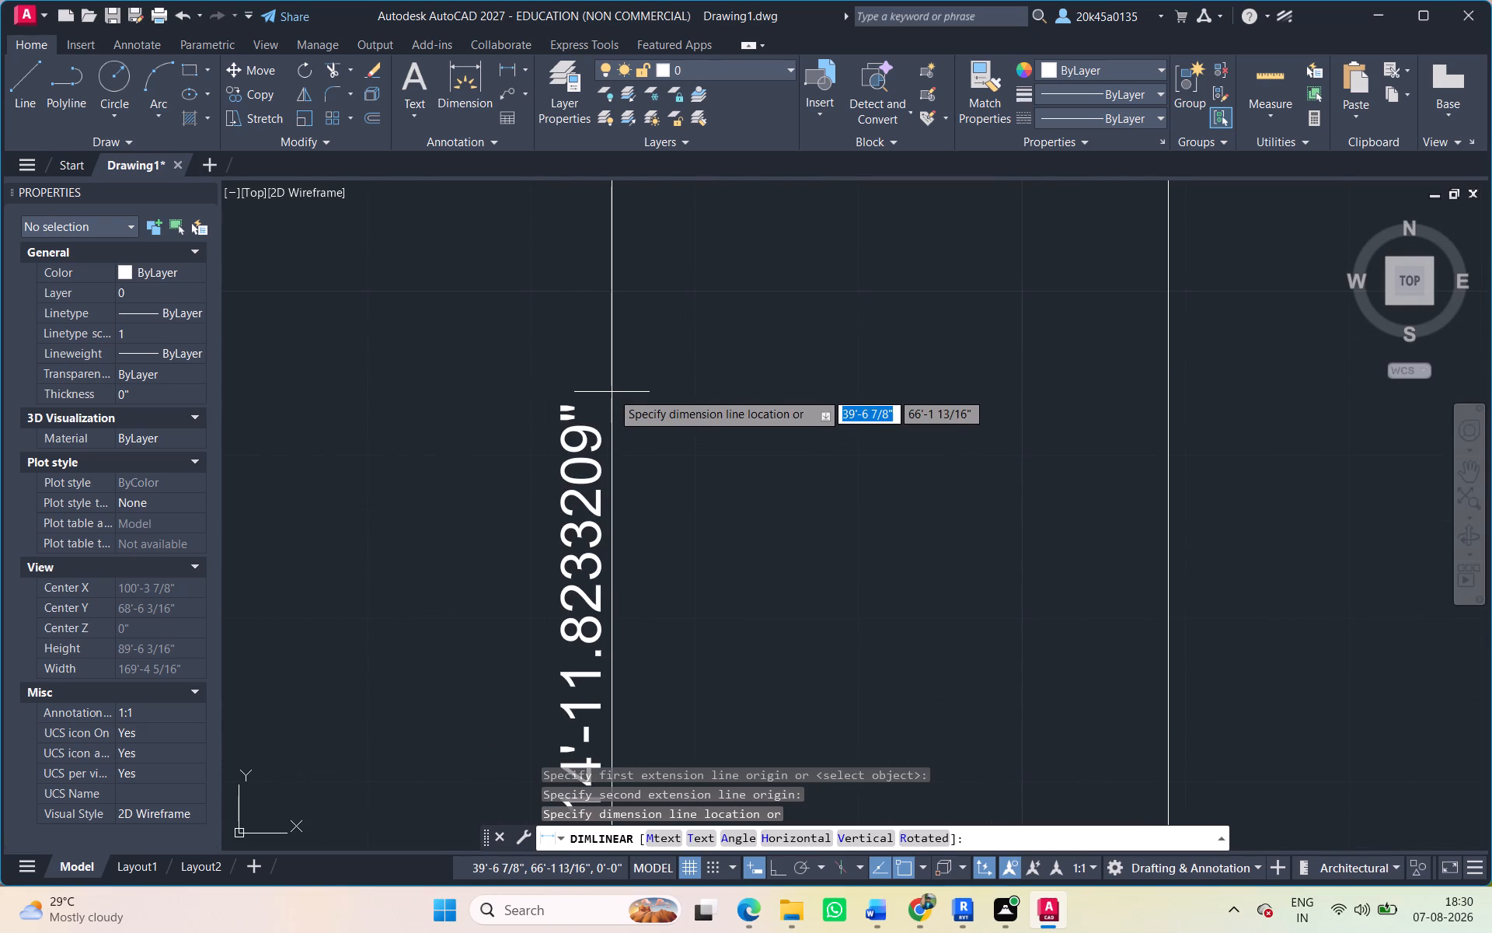
scroll(617, 390, "down", 1)
middle_click_drag(619, 392, 609, 391)
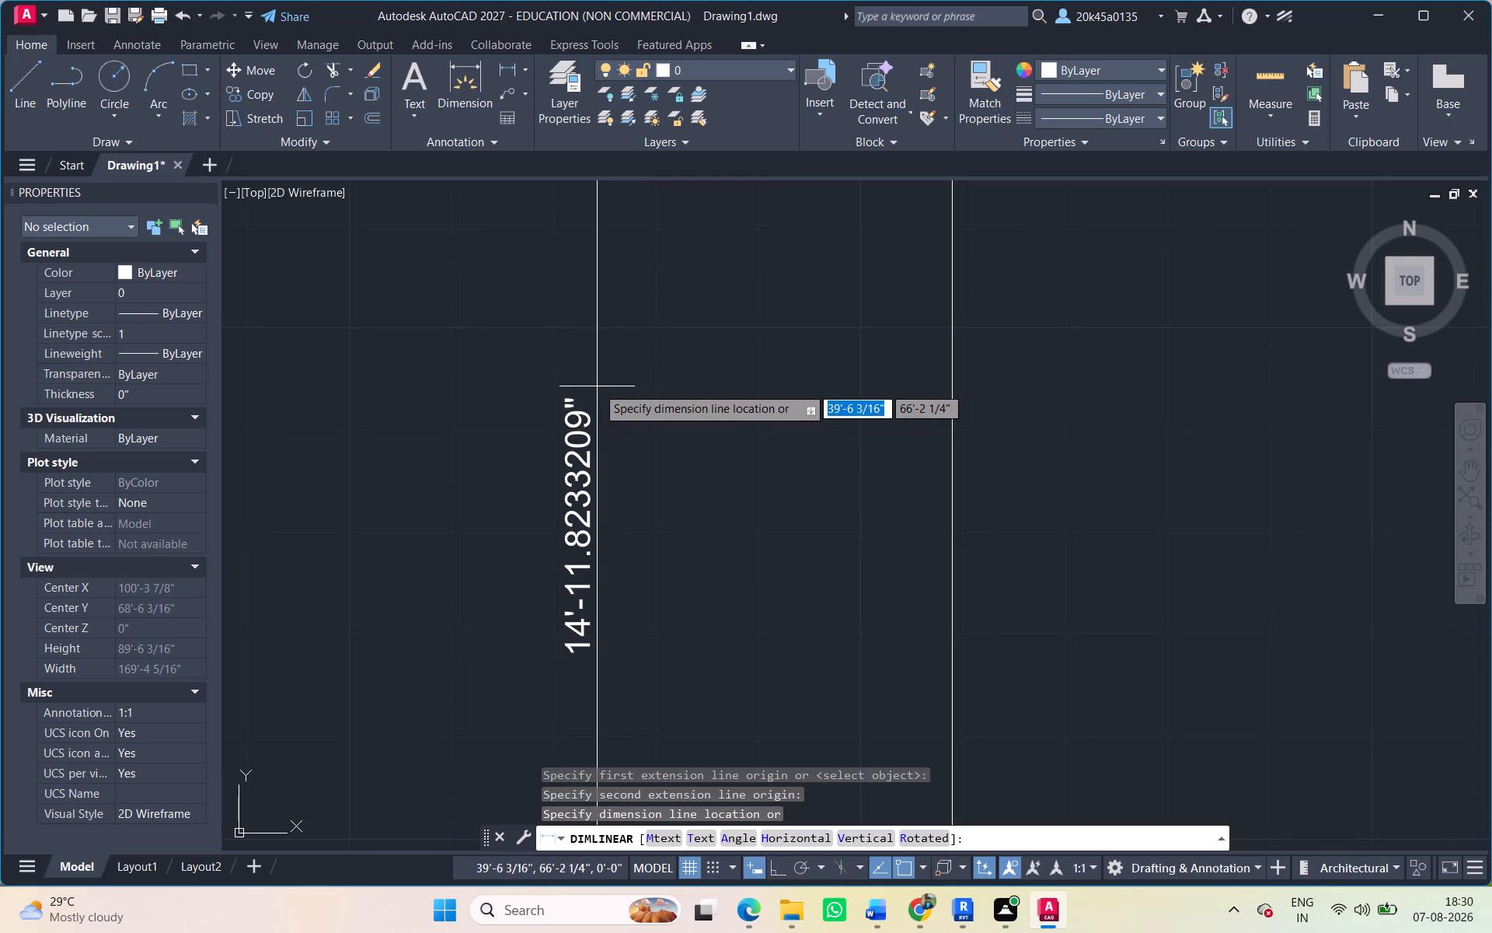
scroll(597, 386, "down", 2)
middle_click_drag(597, 386, 596, 377)
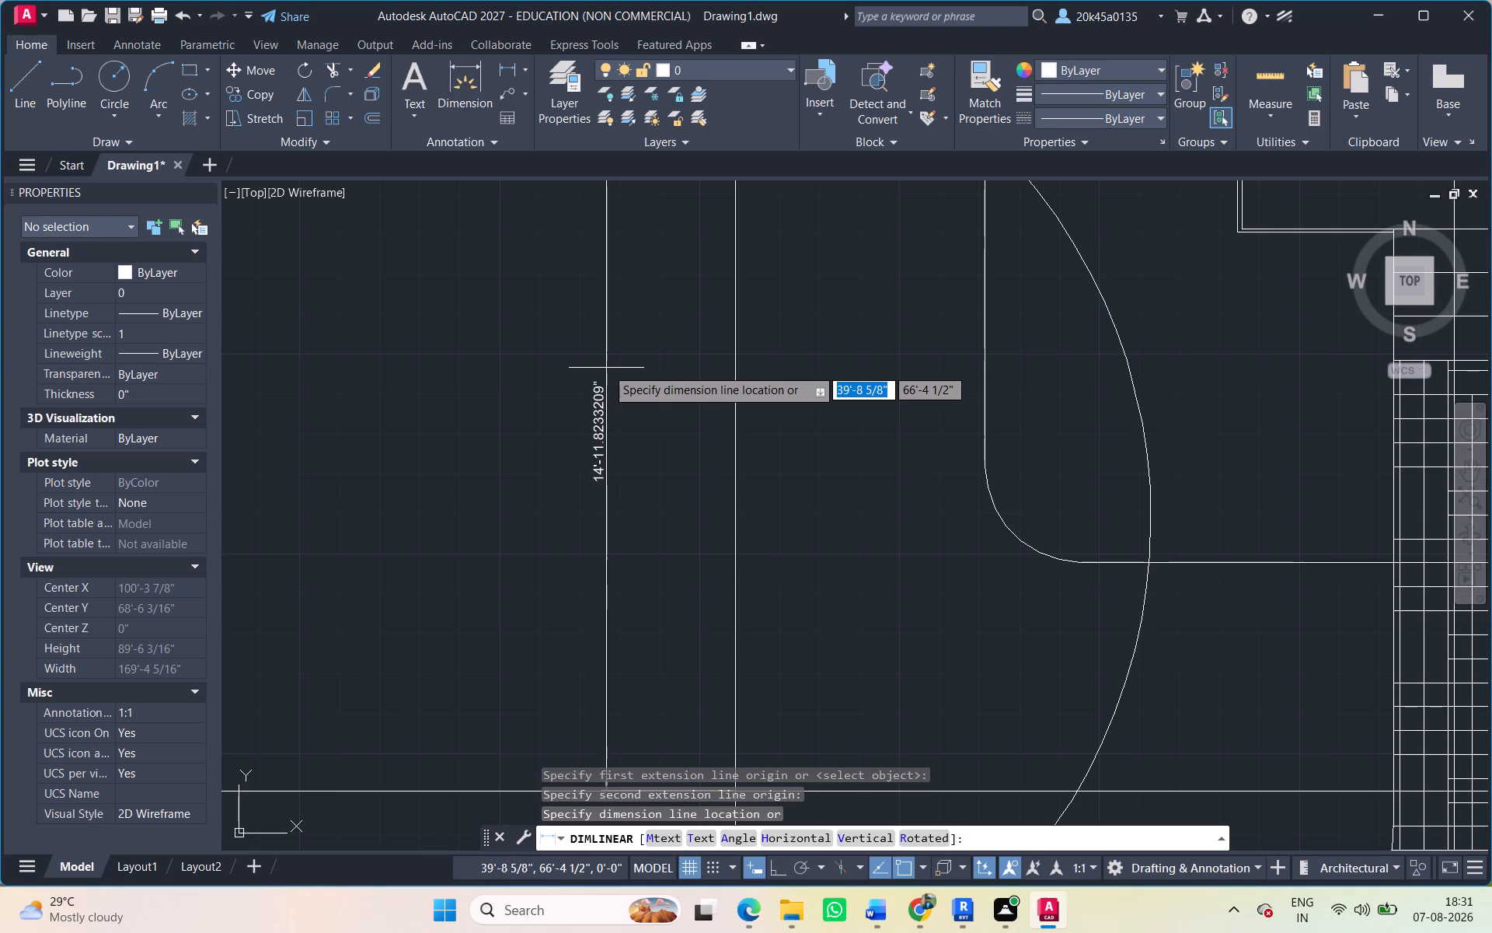
scroll(606, 369, "down", 3)
middle_click_drag(608, 380, 612, 390)
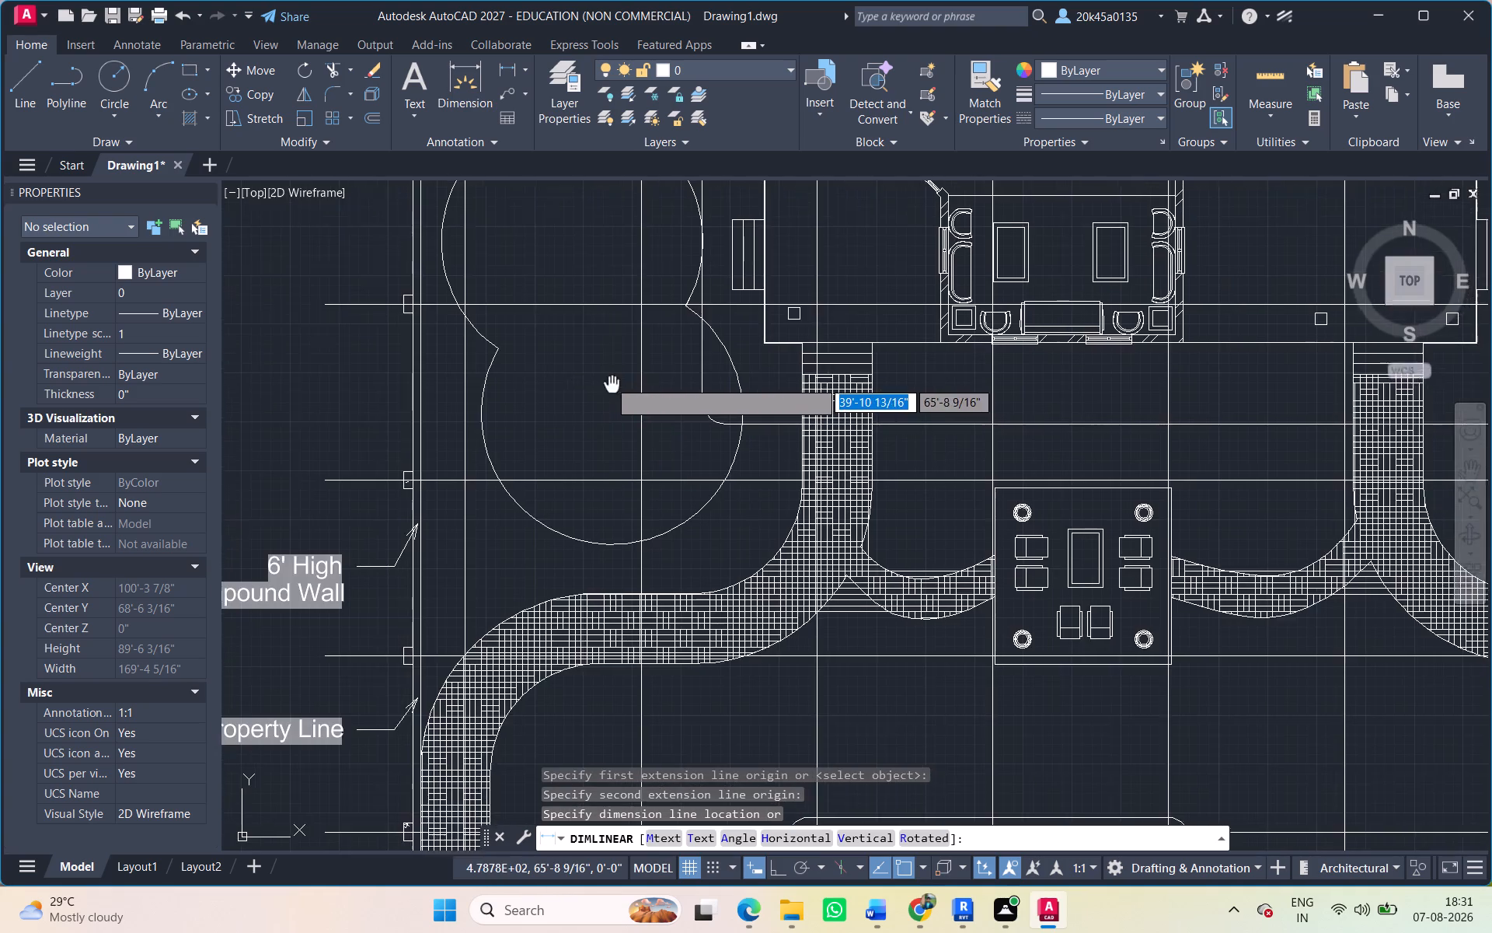
middle_click_drag(612, 390, 599, 434)
scroll(598, 434, "down", 1)
middle_click_drag(598, 434, 503, 427)
key("Escape")
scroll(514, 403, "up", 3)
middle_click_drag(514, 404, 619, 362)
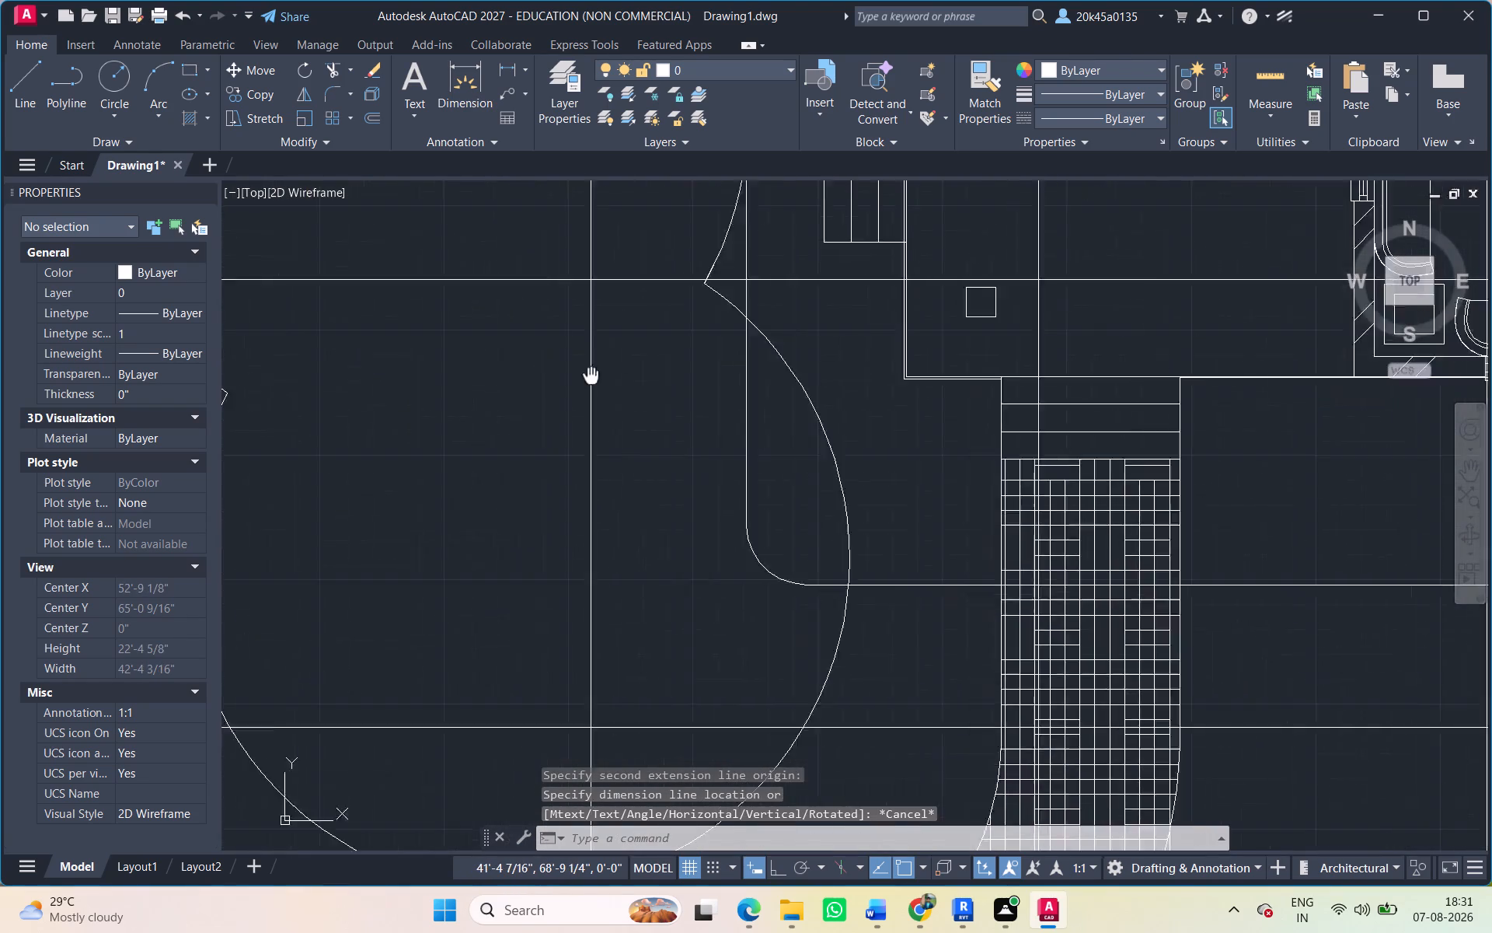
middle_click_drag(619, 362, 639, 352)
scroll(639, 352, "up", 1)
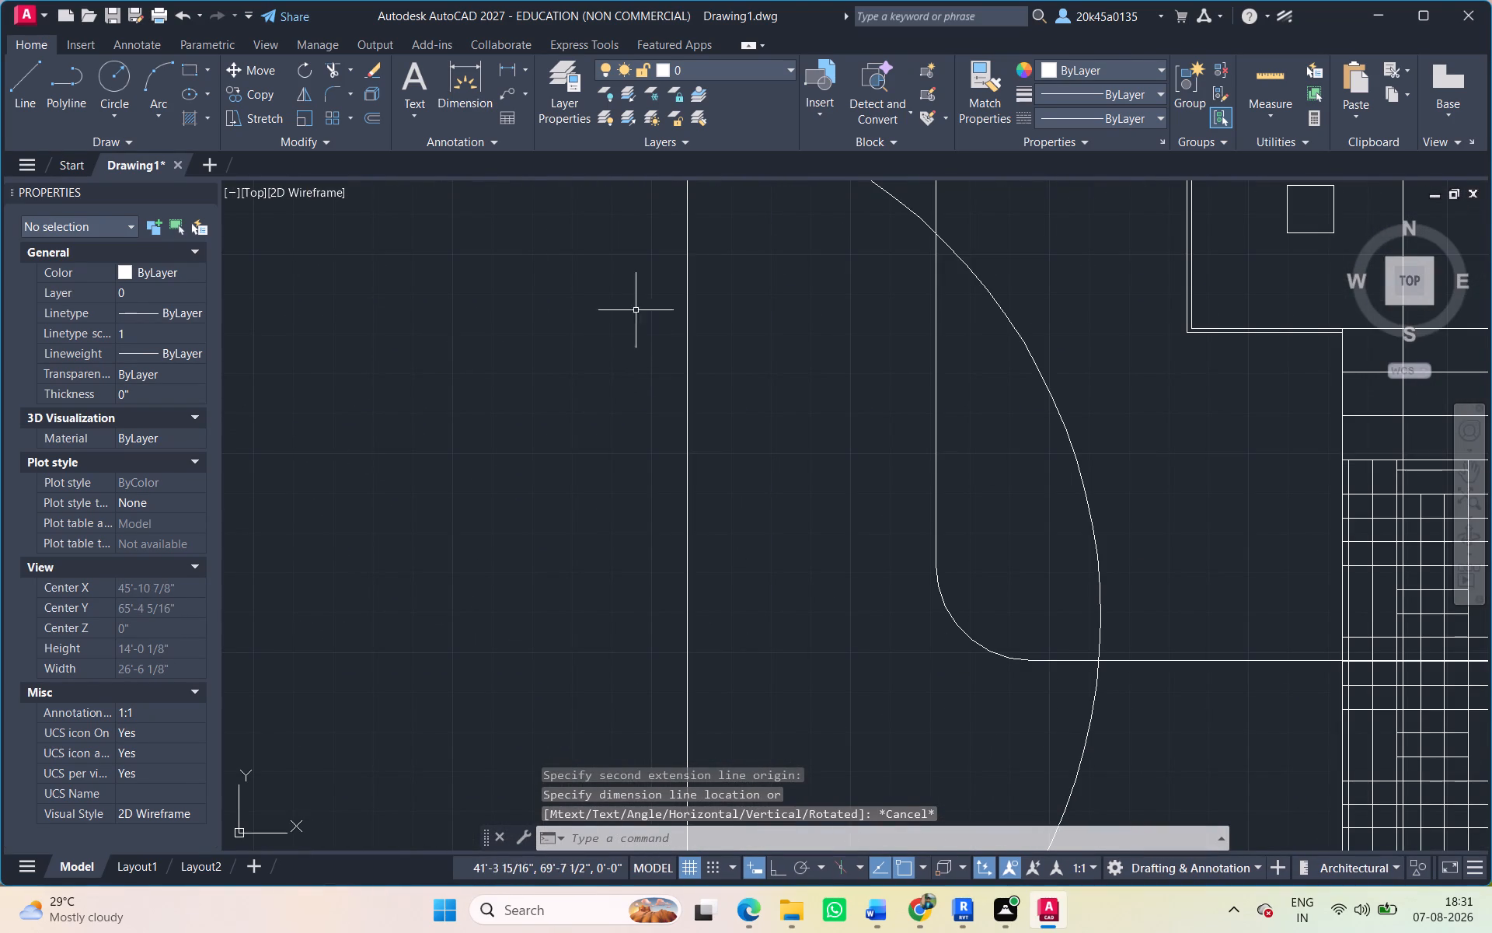
Switch to the Revit project showing the Ground Floor plan.
key("alt+Tab")
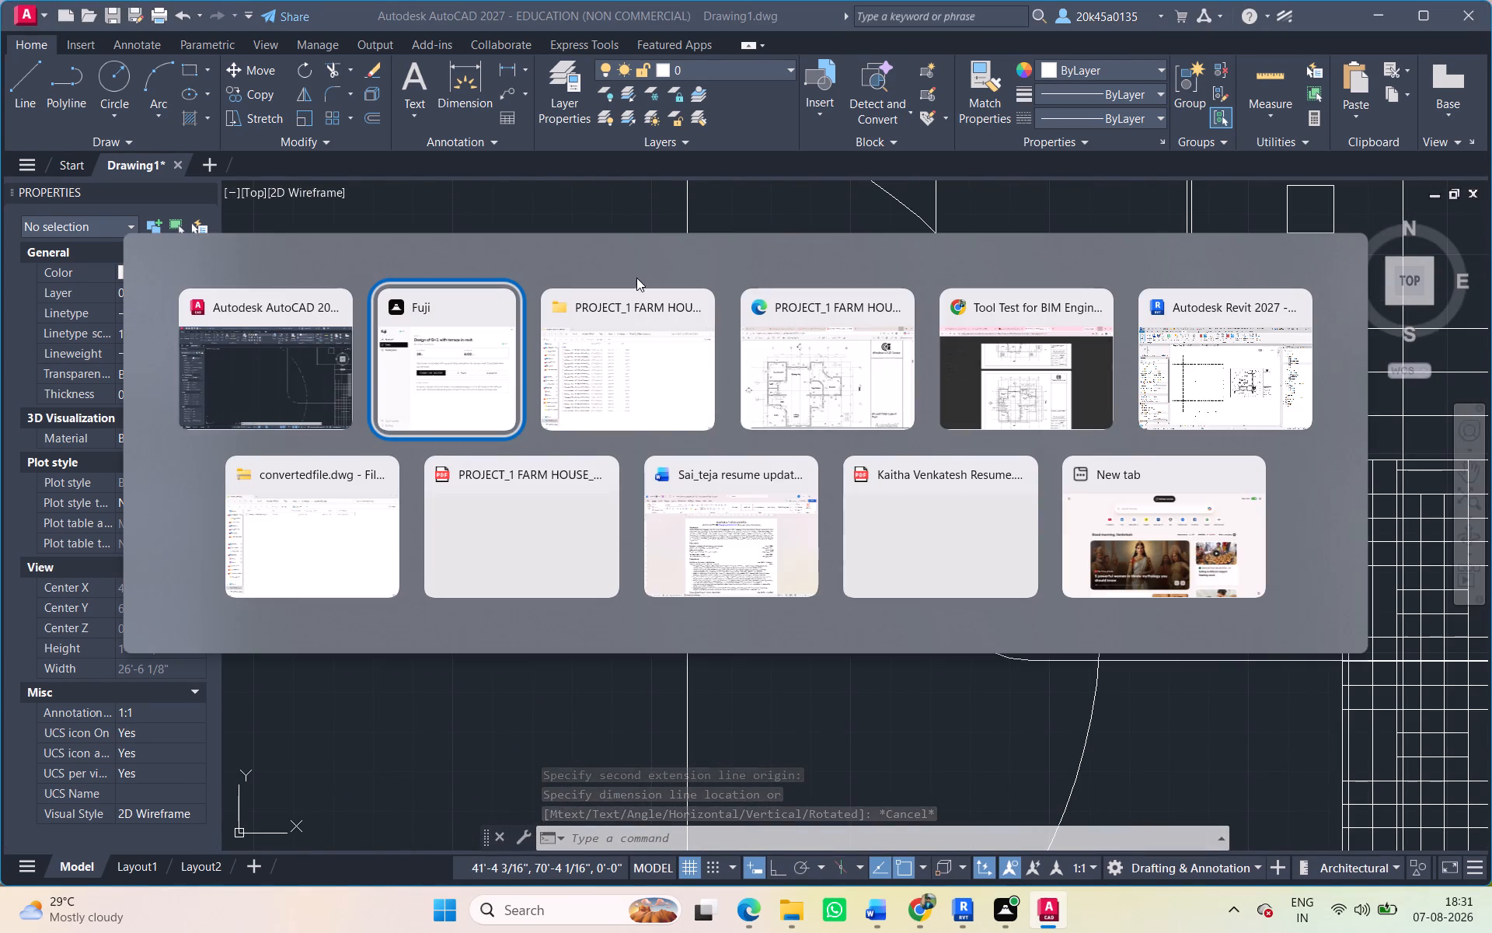
key("alt+Tab")
key("alt+Tab")
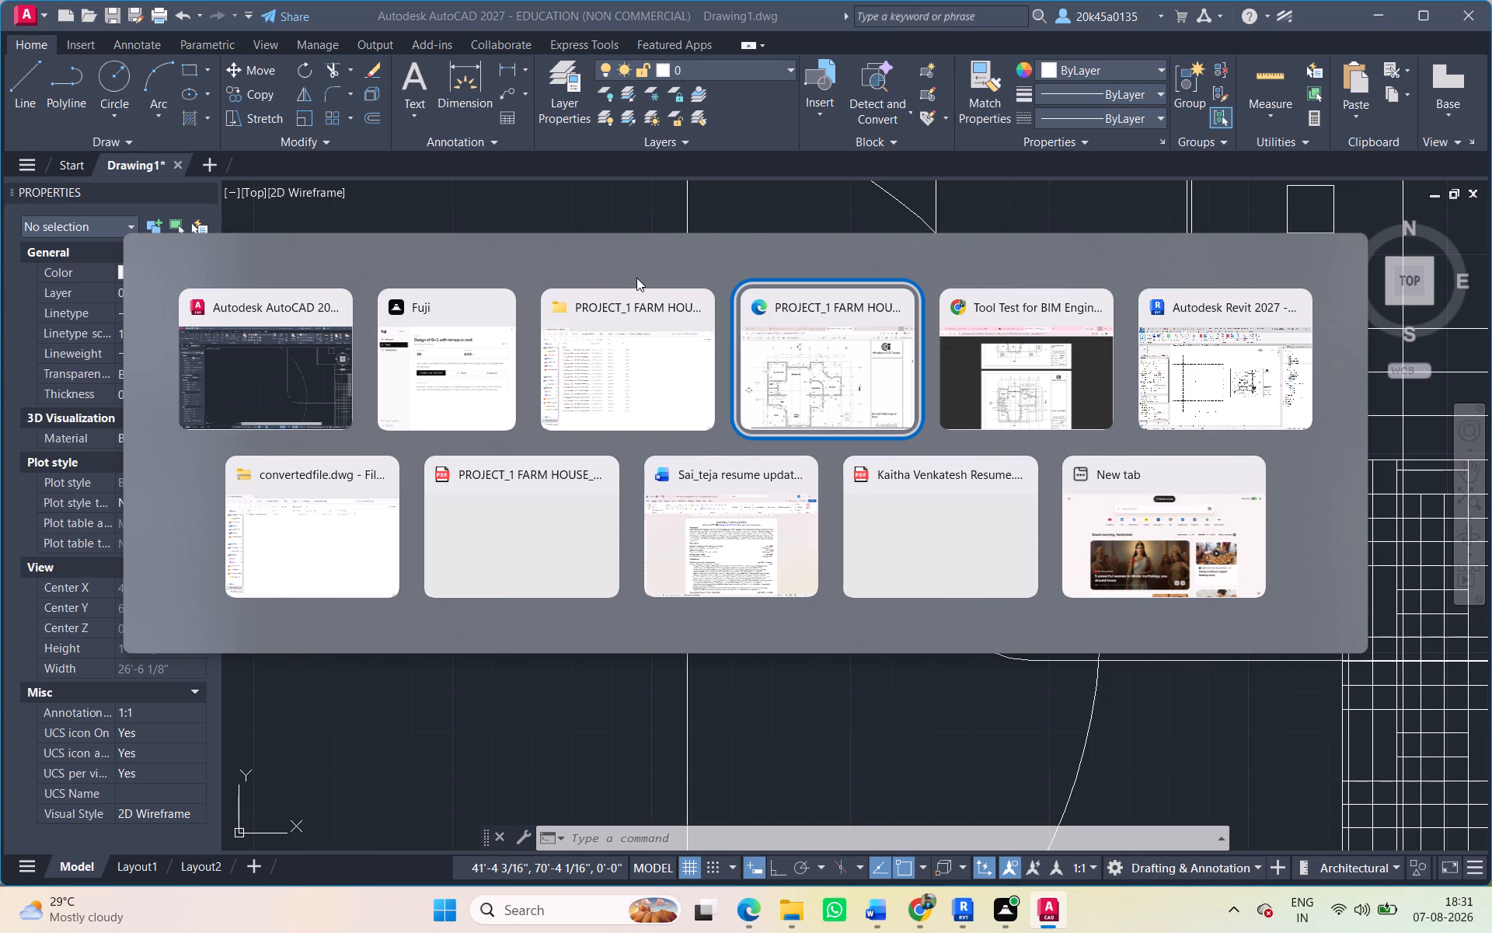
key("alt+Right")
key("alt+Right")
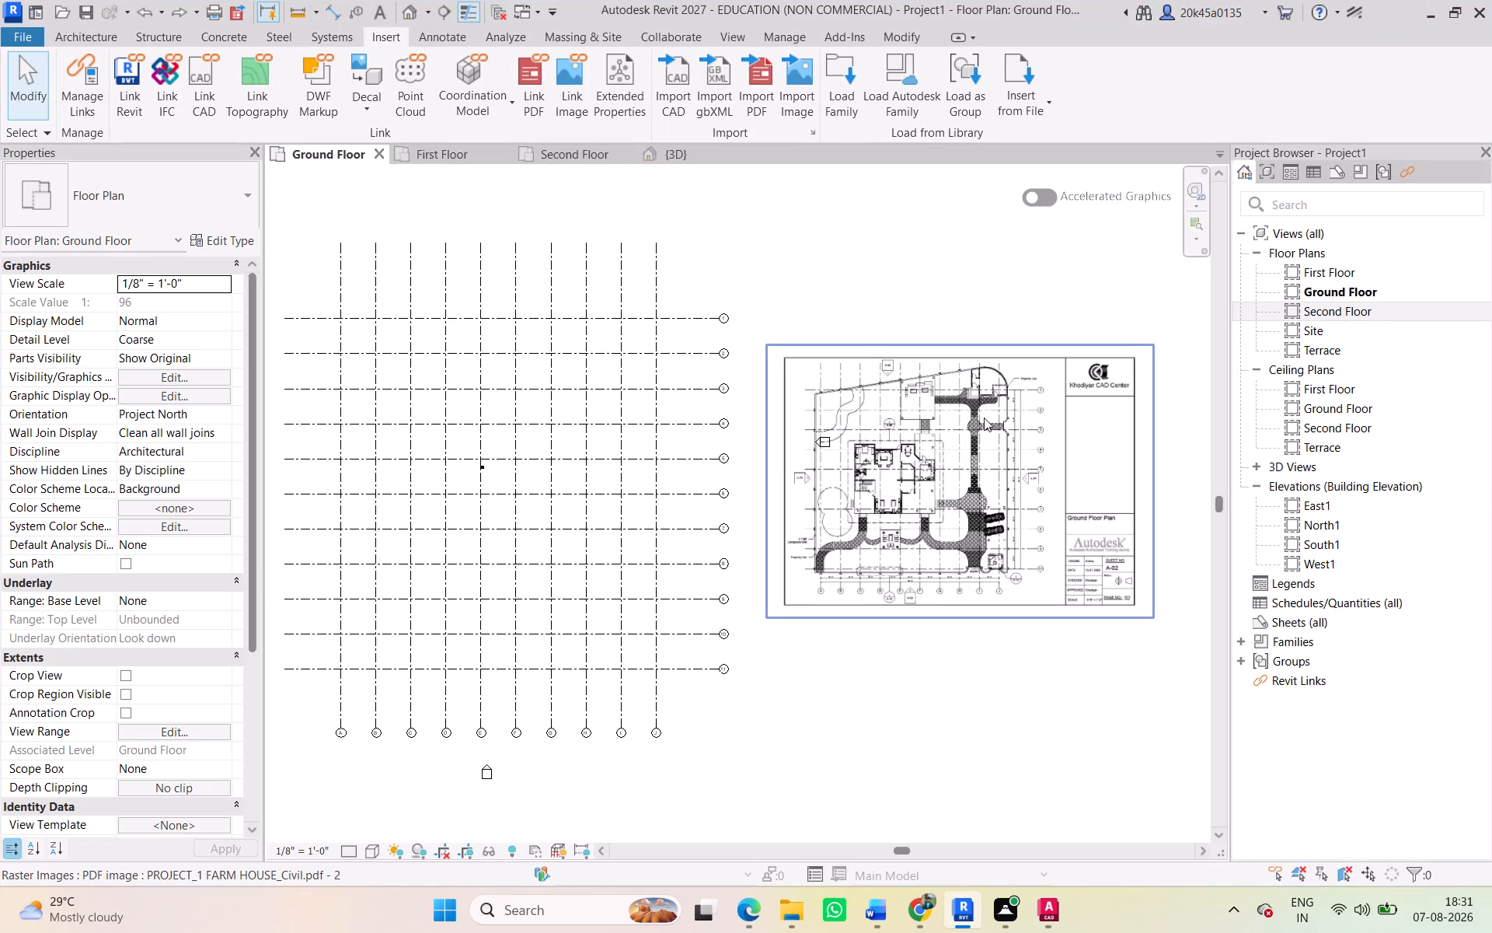
Delete the imported farm house PDF image beside the grids in the Ground Floor plan.
left_click(923, 394)
key("Delete")
scroll(864, 388, "down", 1)
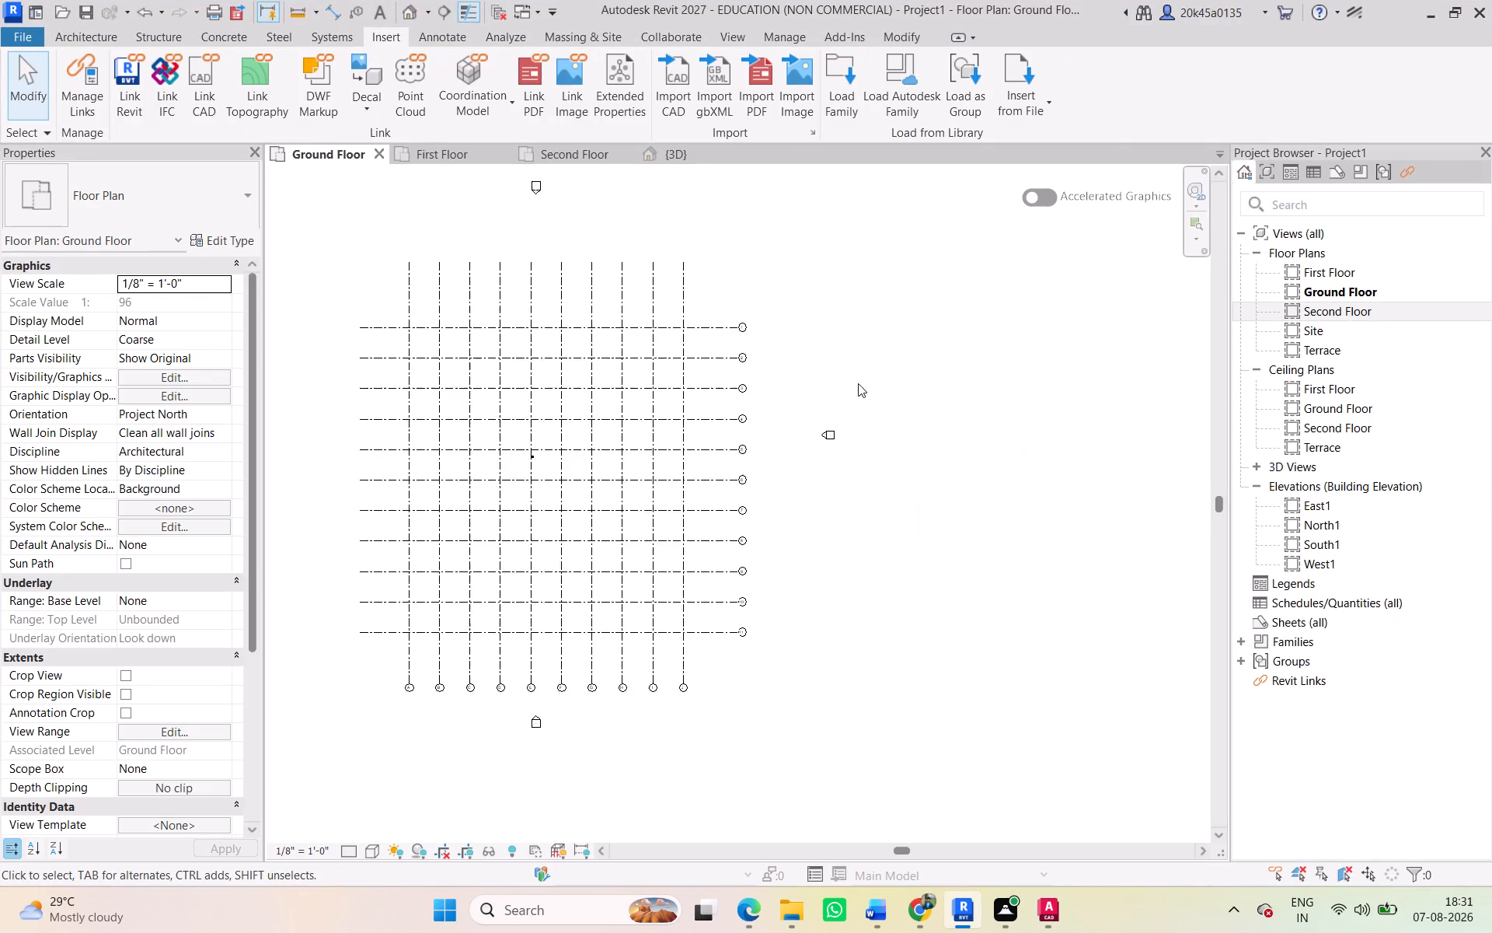
middle_click_drag(858, 383, 1024, 410)
Switch to AutoCAD and save the converted drawing on the Desktop as GF plan.dwg, replacing the existing file of that name.
key("alt+Tab")
scroll(779, 450, "down", 2)
middle_click_drag(778, 455, 866, 451)
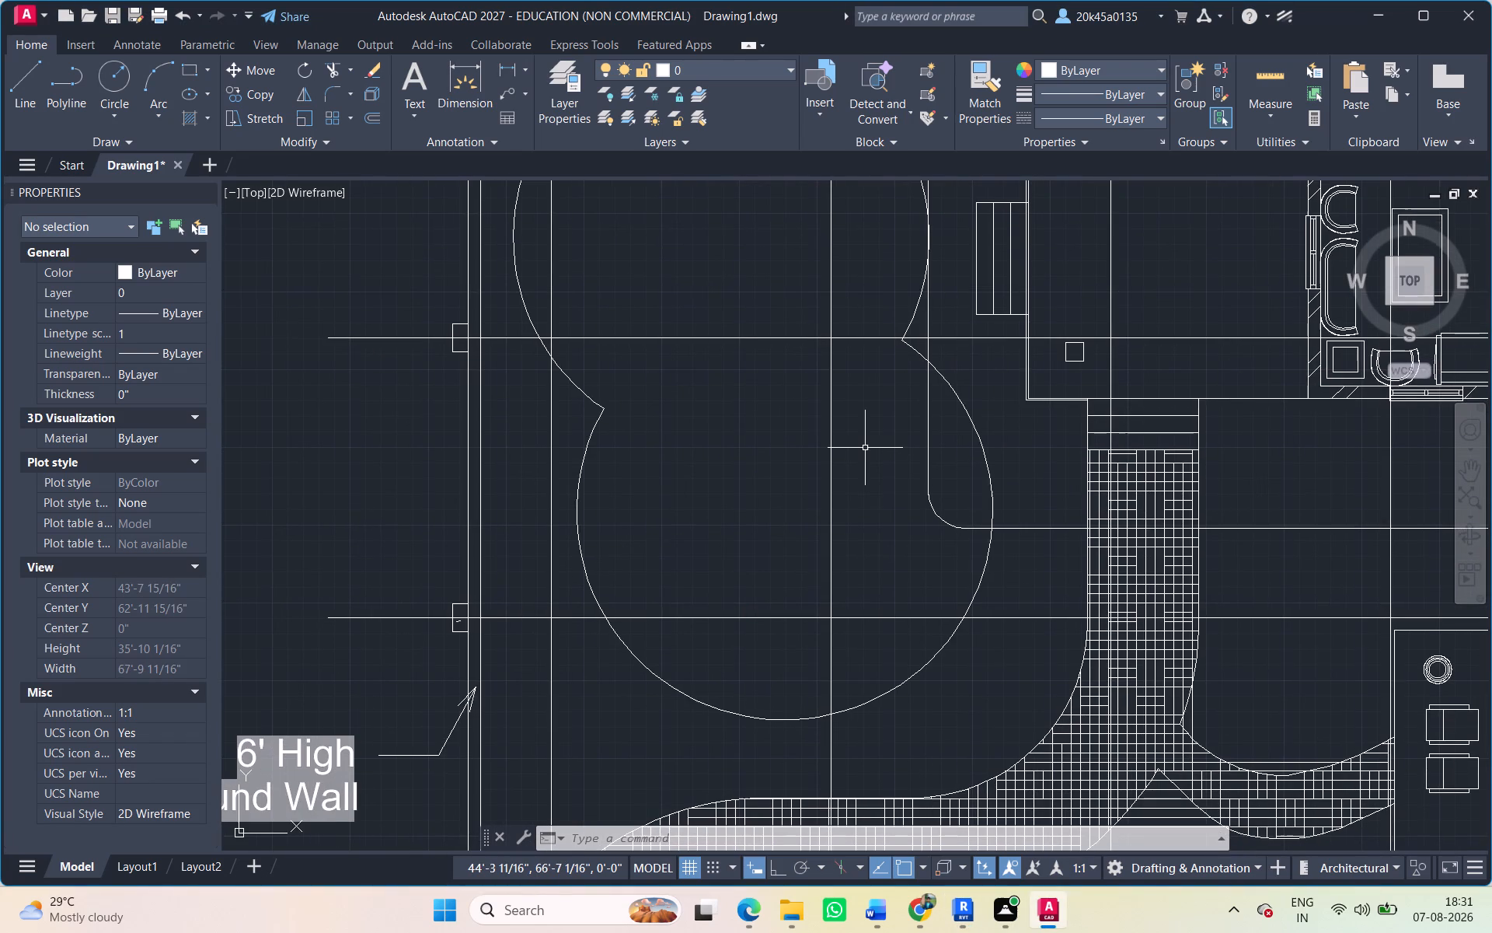
key("ctrl+s")
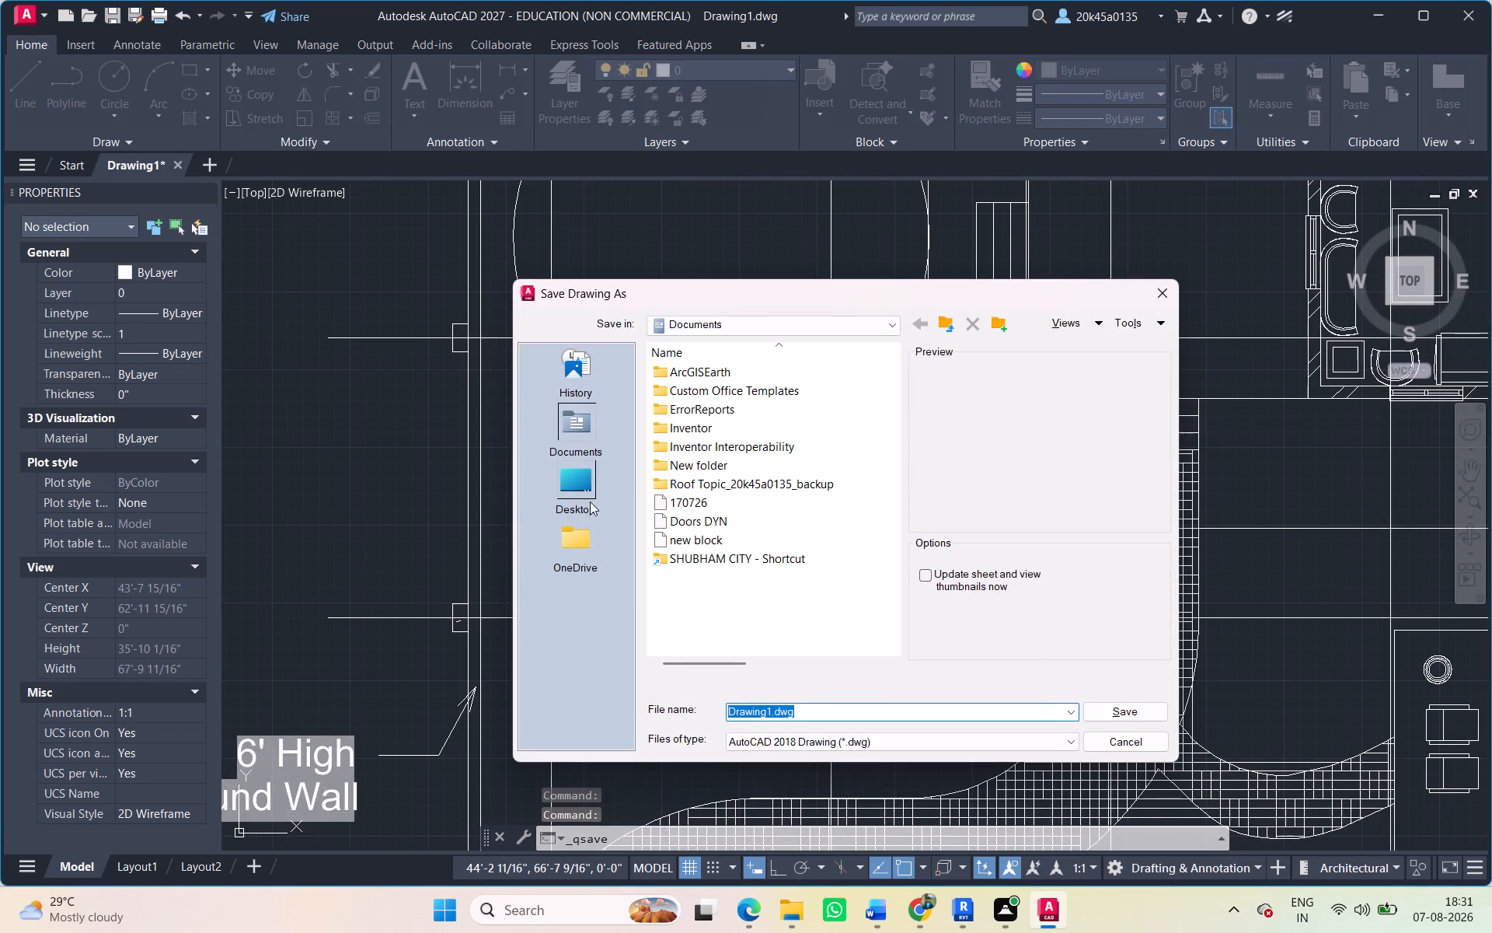
left_click(580, 477)
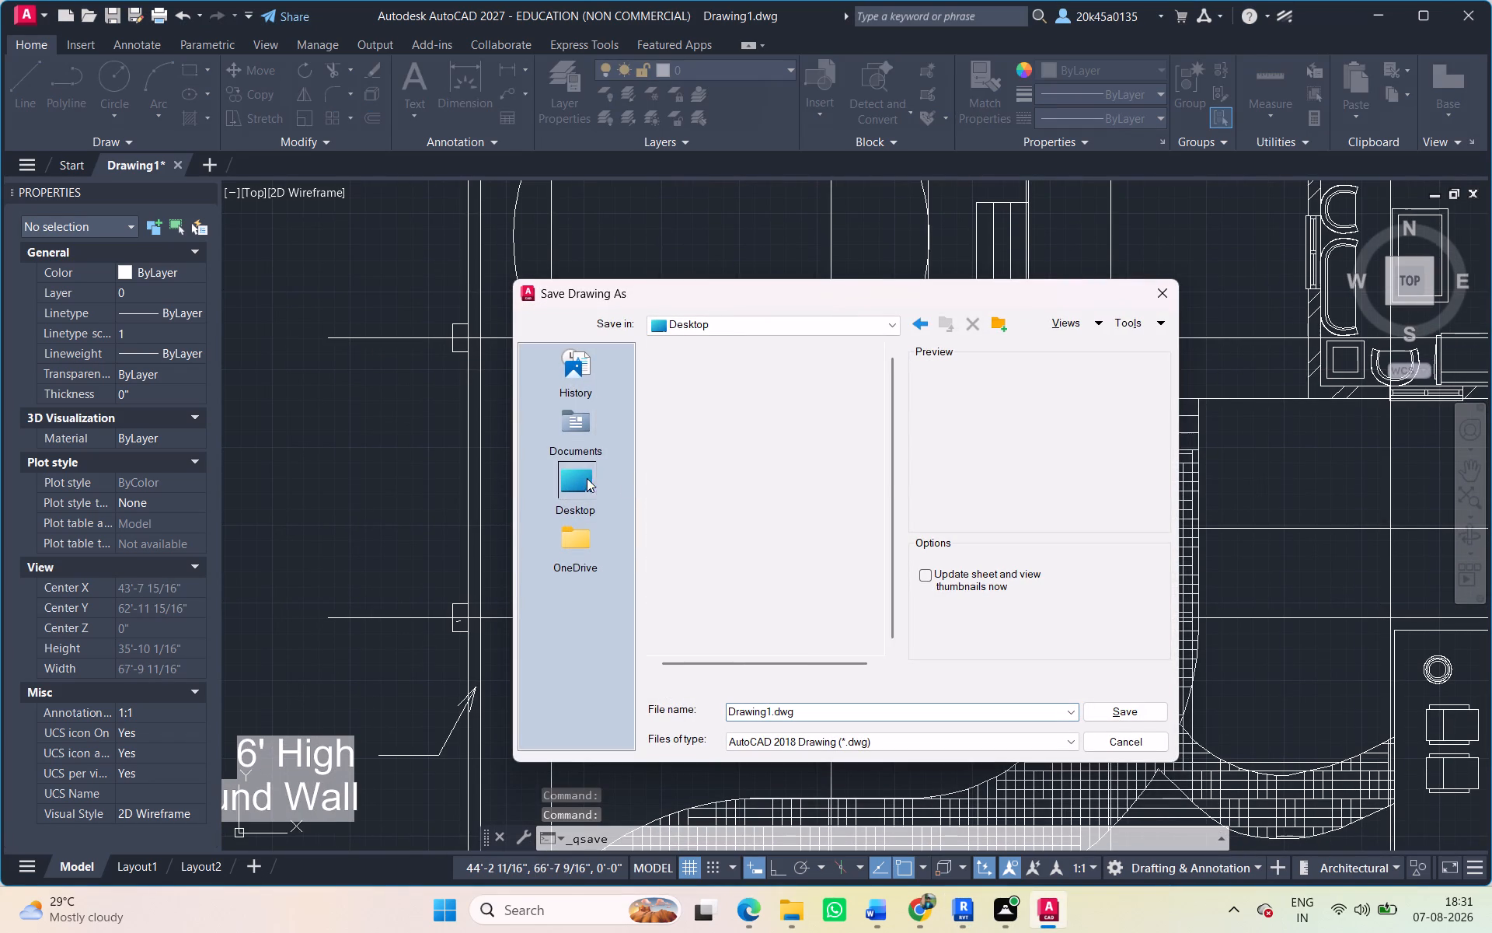
scroll(734, 488, "down", 4)
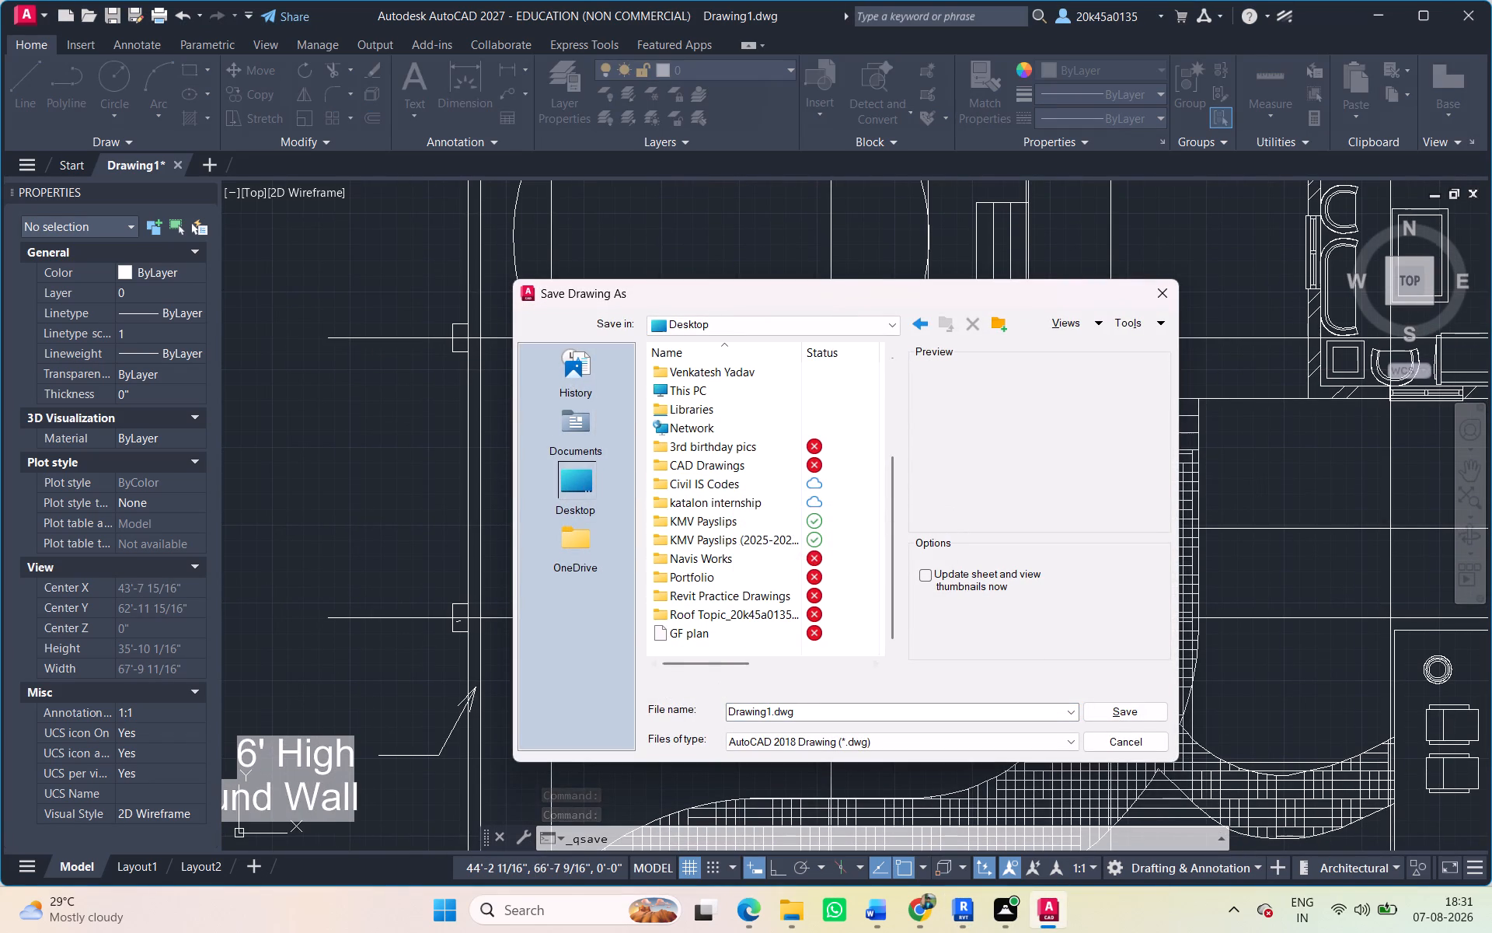
left_click(802, 708)
type("GF plsn")
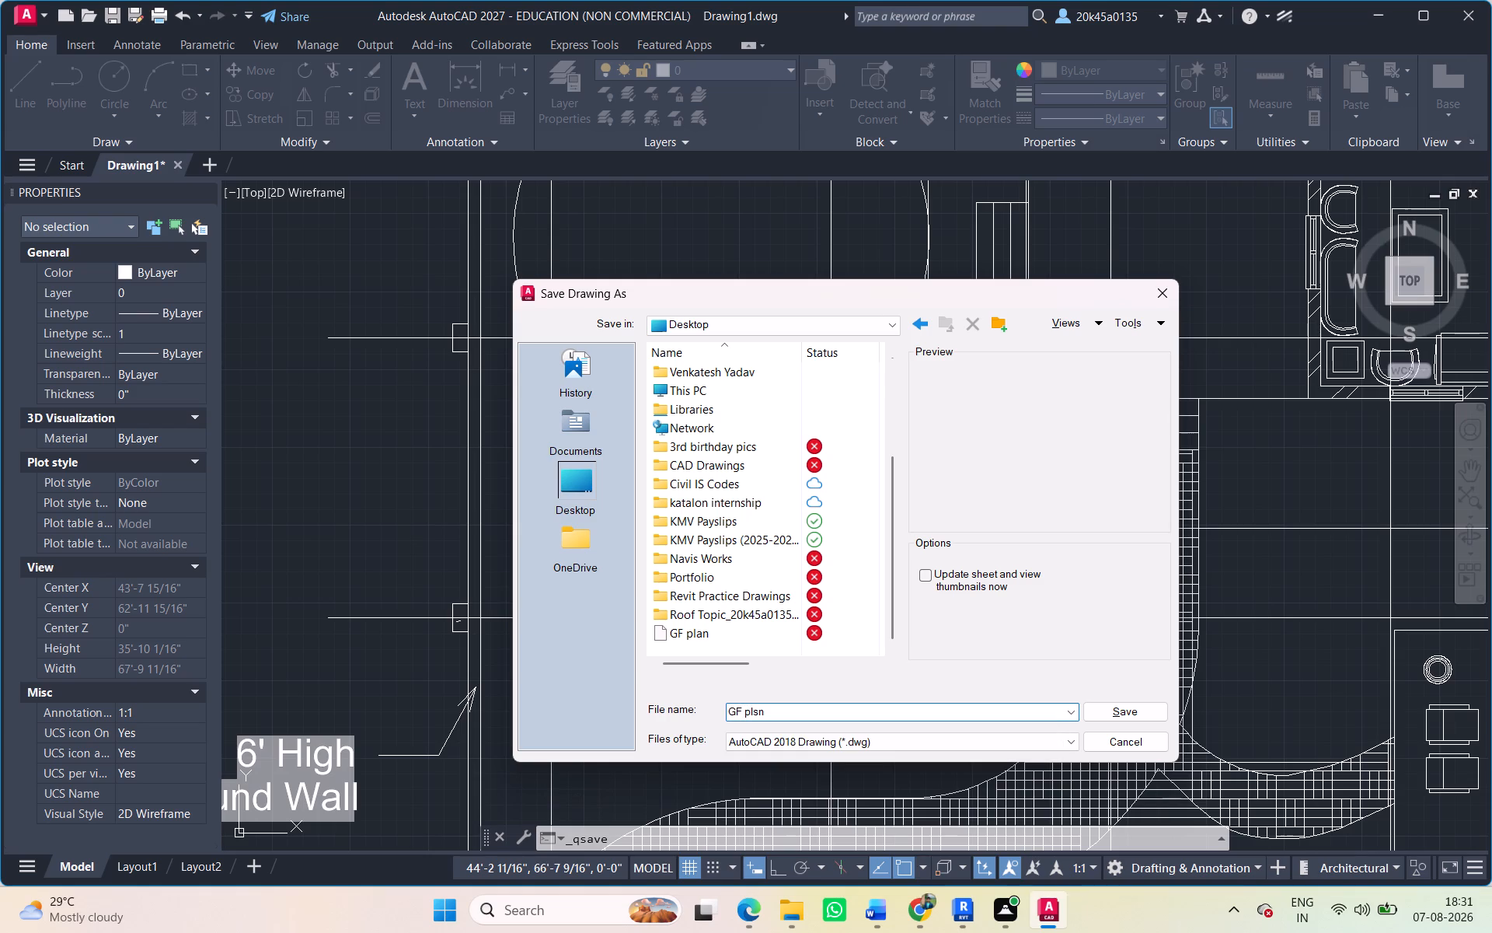
key("BackSpace")
key("BackSpace")
type("an")
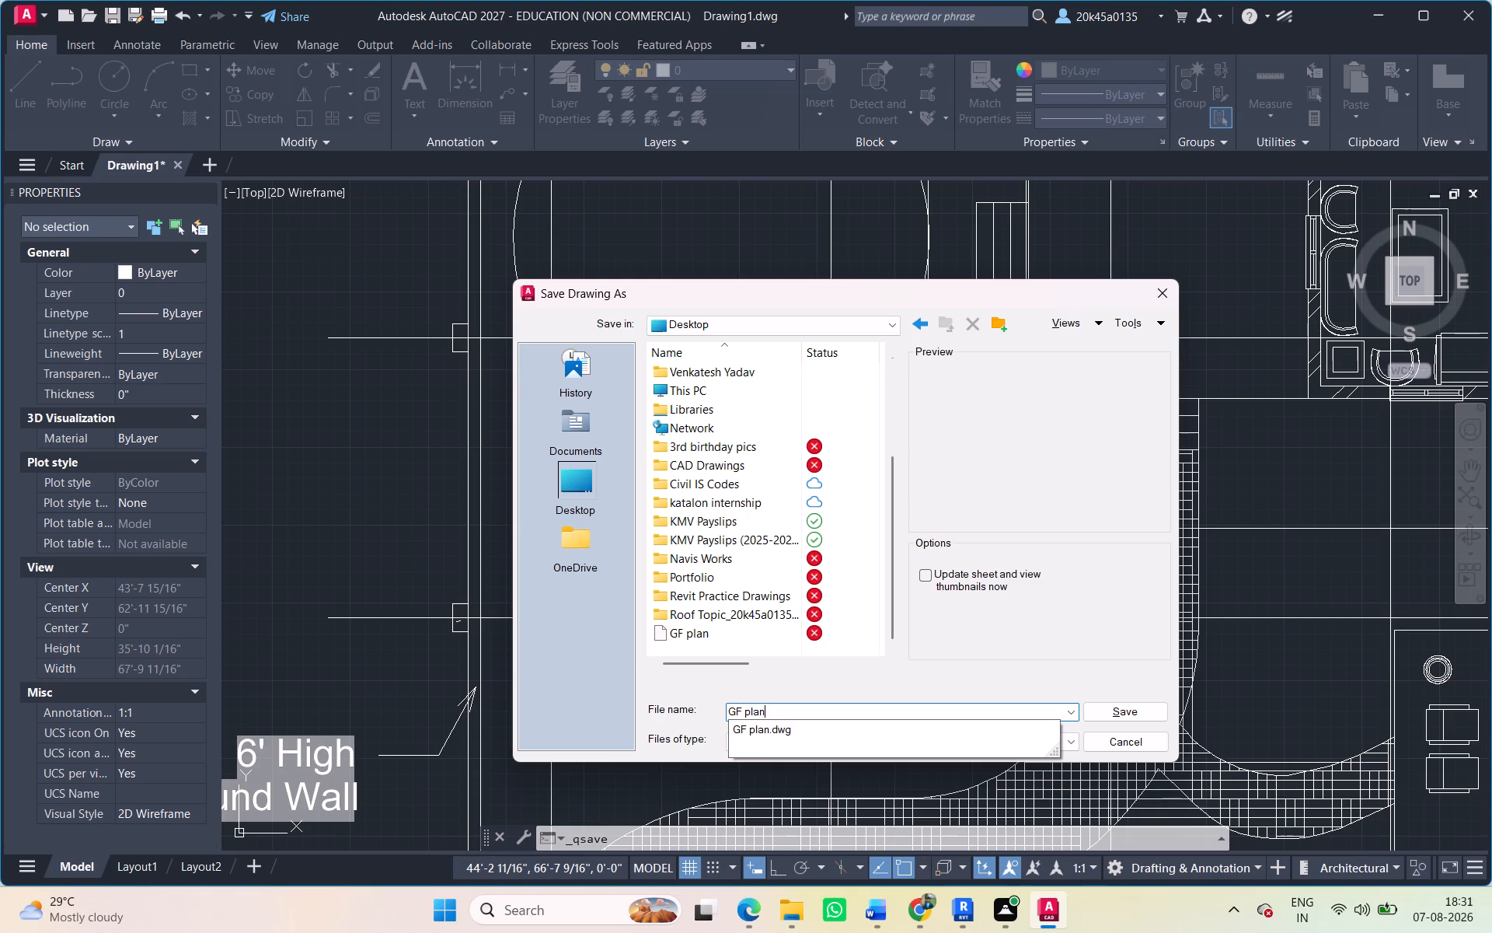
left_click(783, 739)
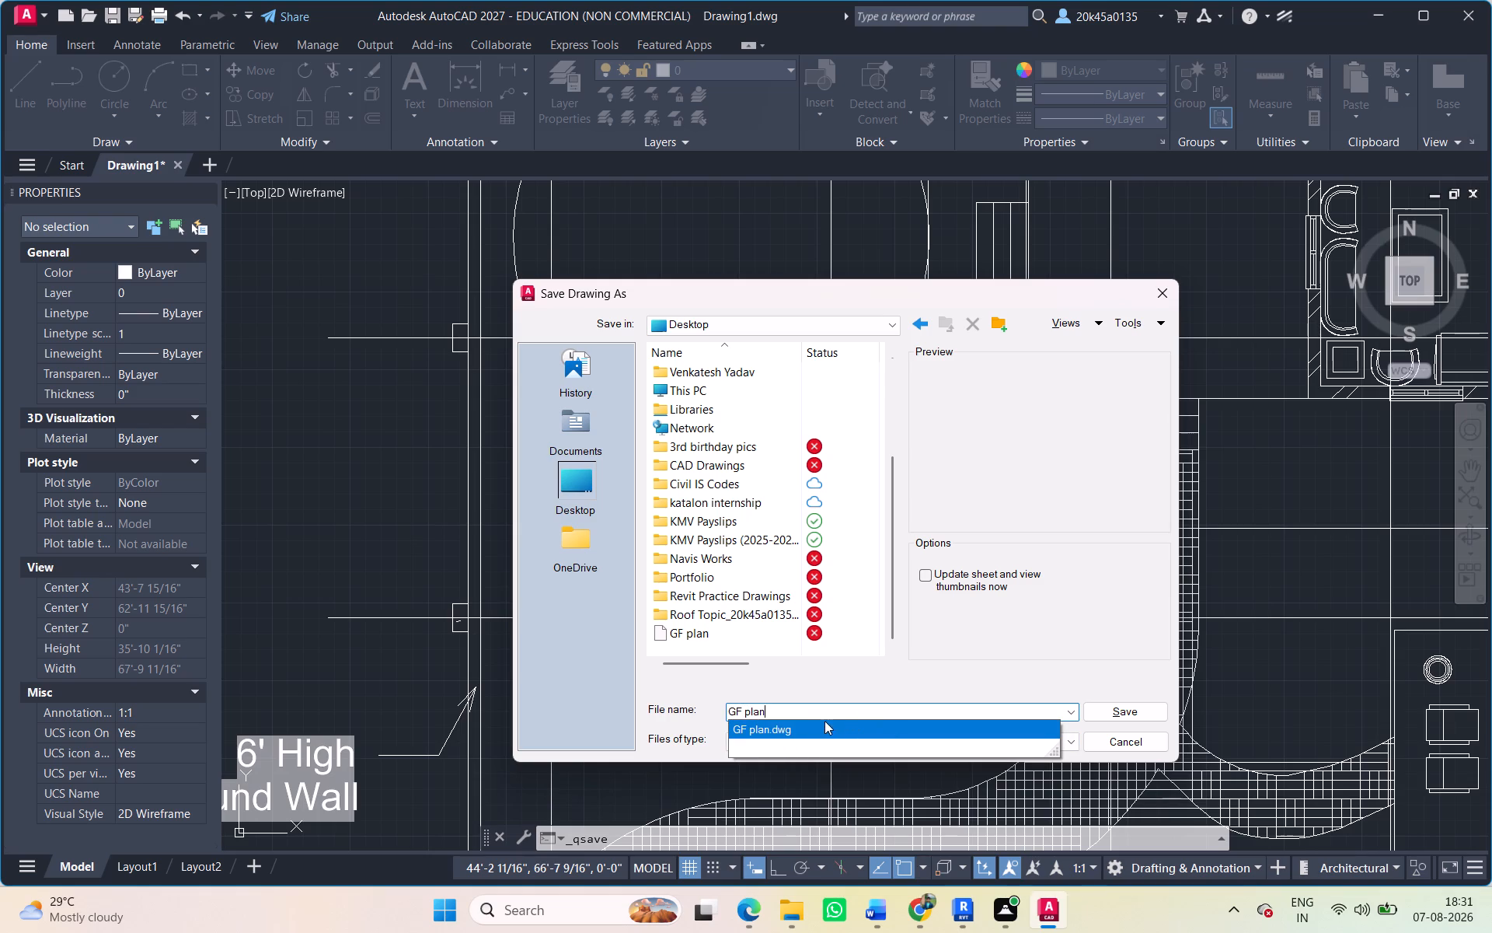
left_click(817, 725)
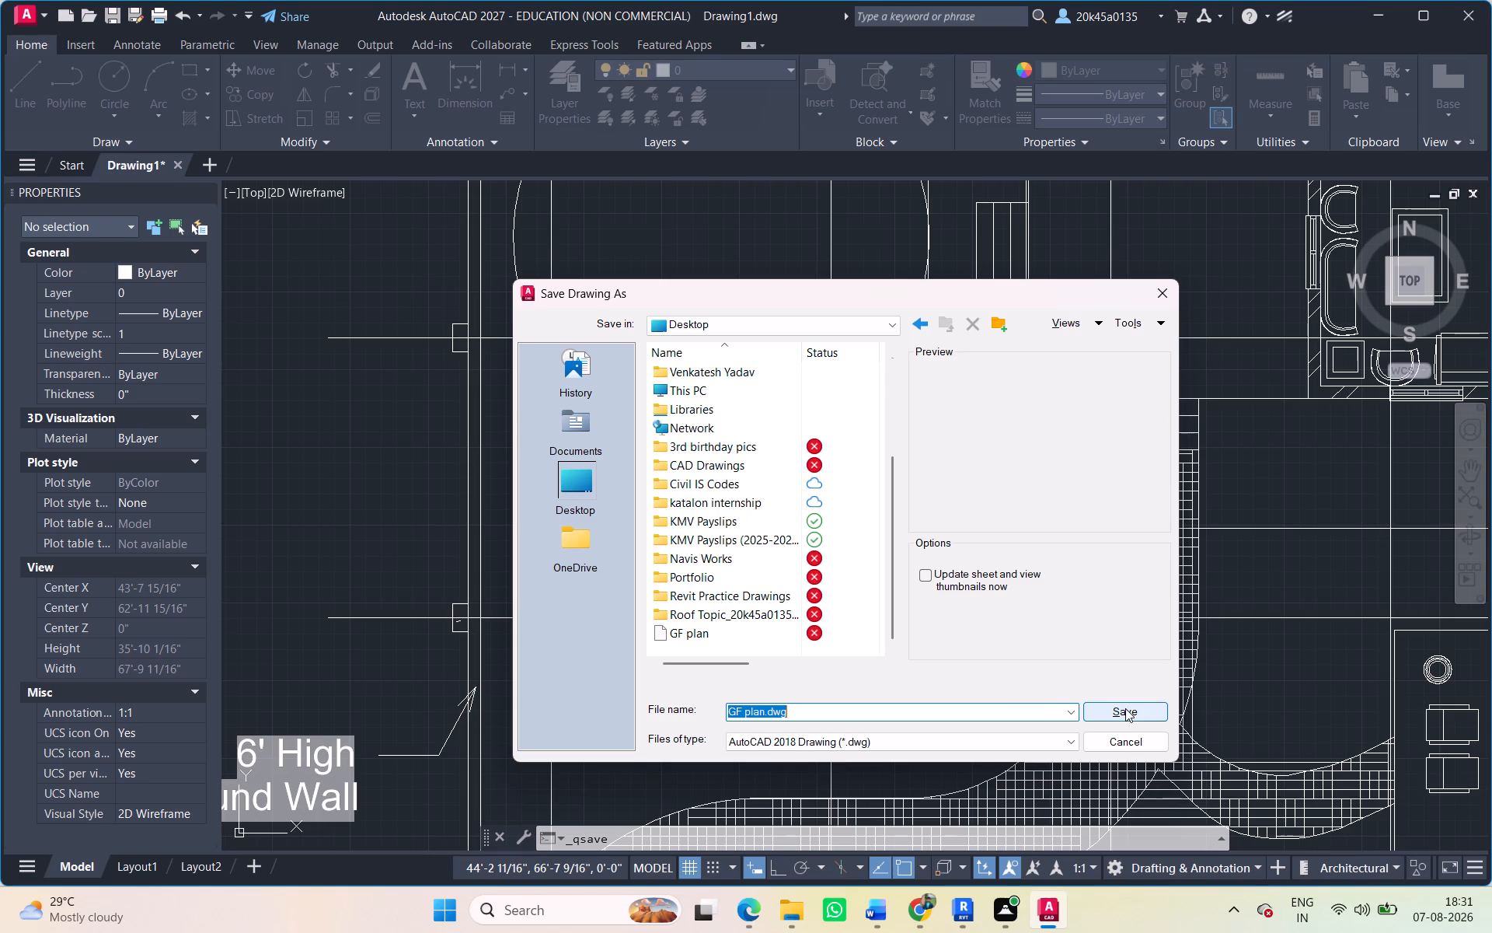
left_click(1129, 711)
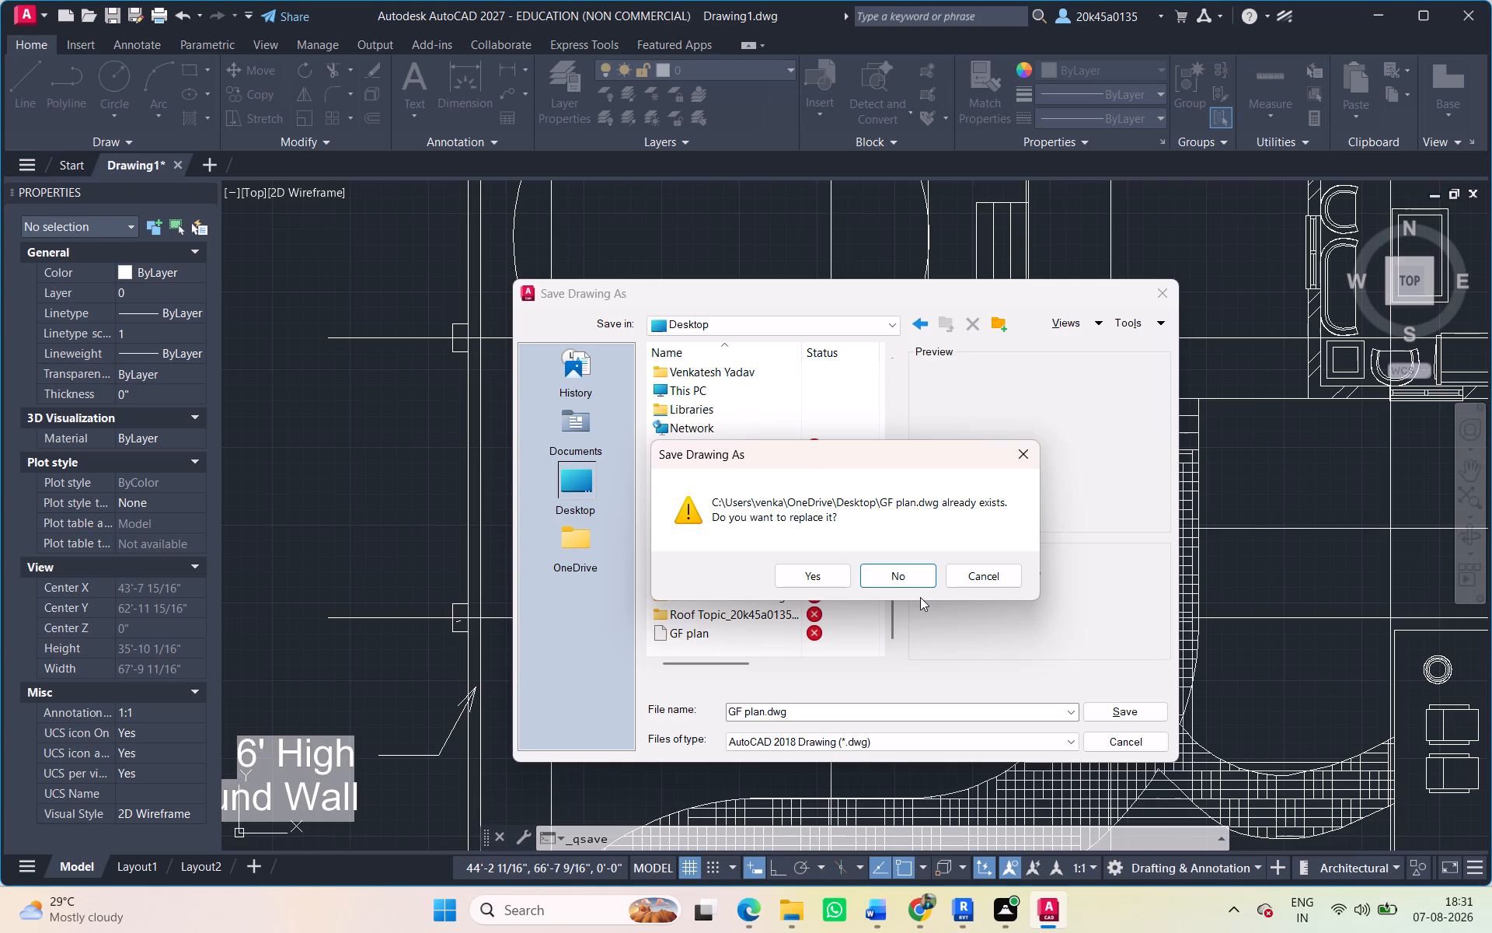
left_click(811, 578)
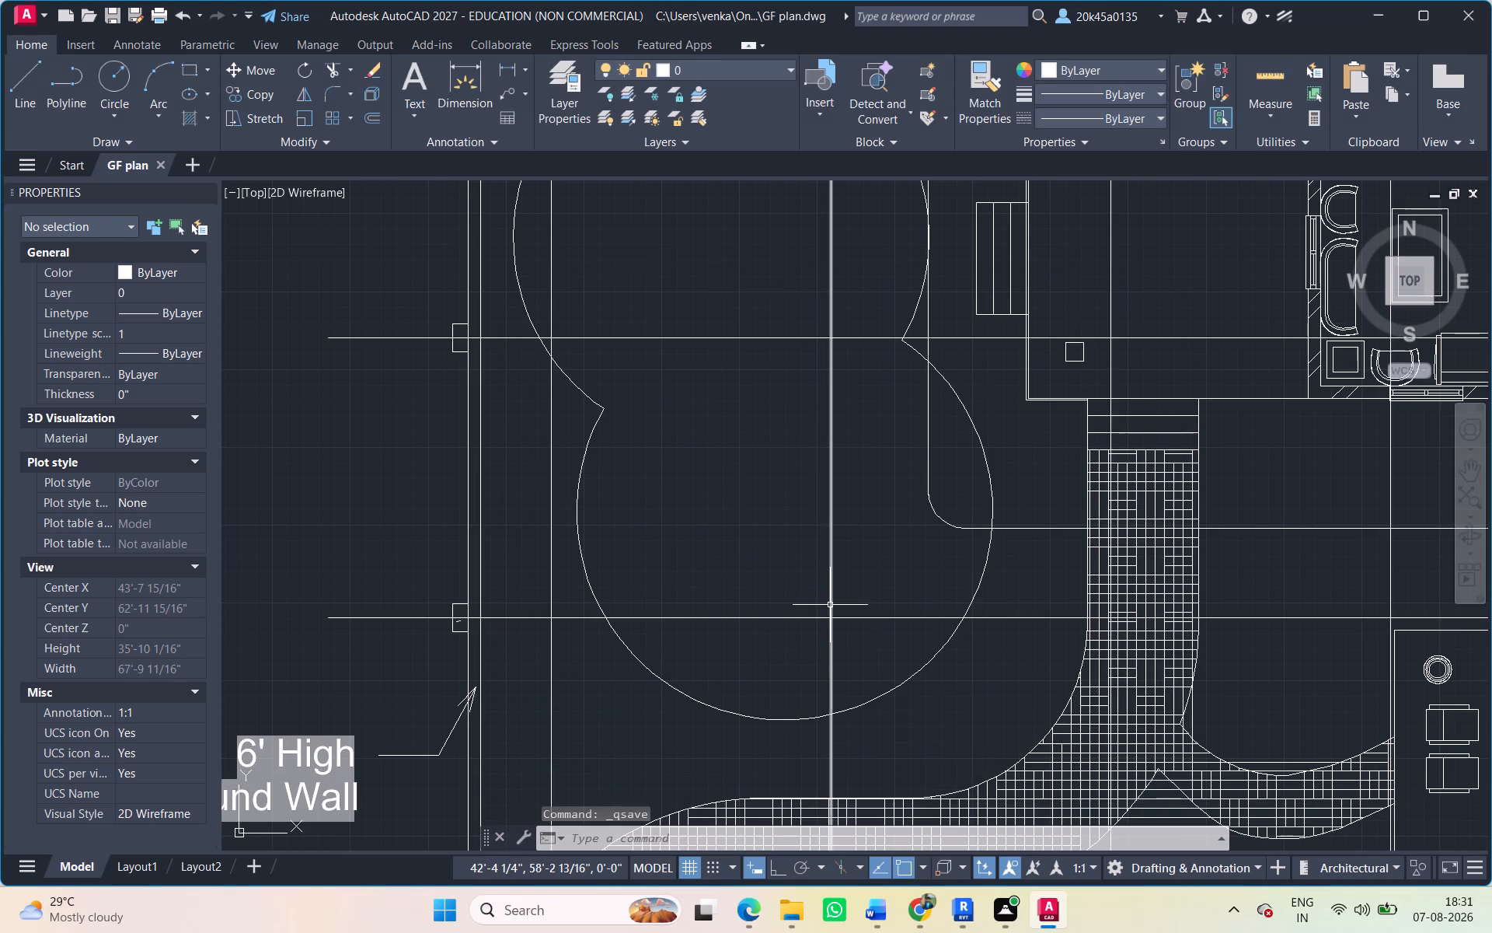
Examine the whole ground floor sheet and the house's room layout in the GF plan drawing.
scroll(822, 603, "down", 3)
middle_click_drag(810, 597, 531, 561)
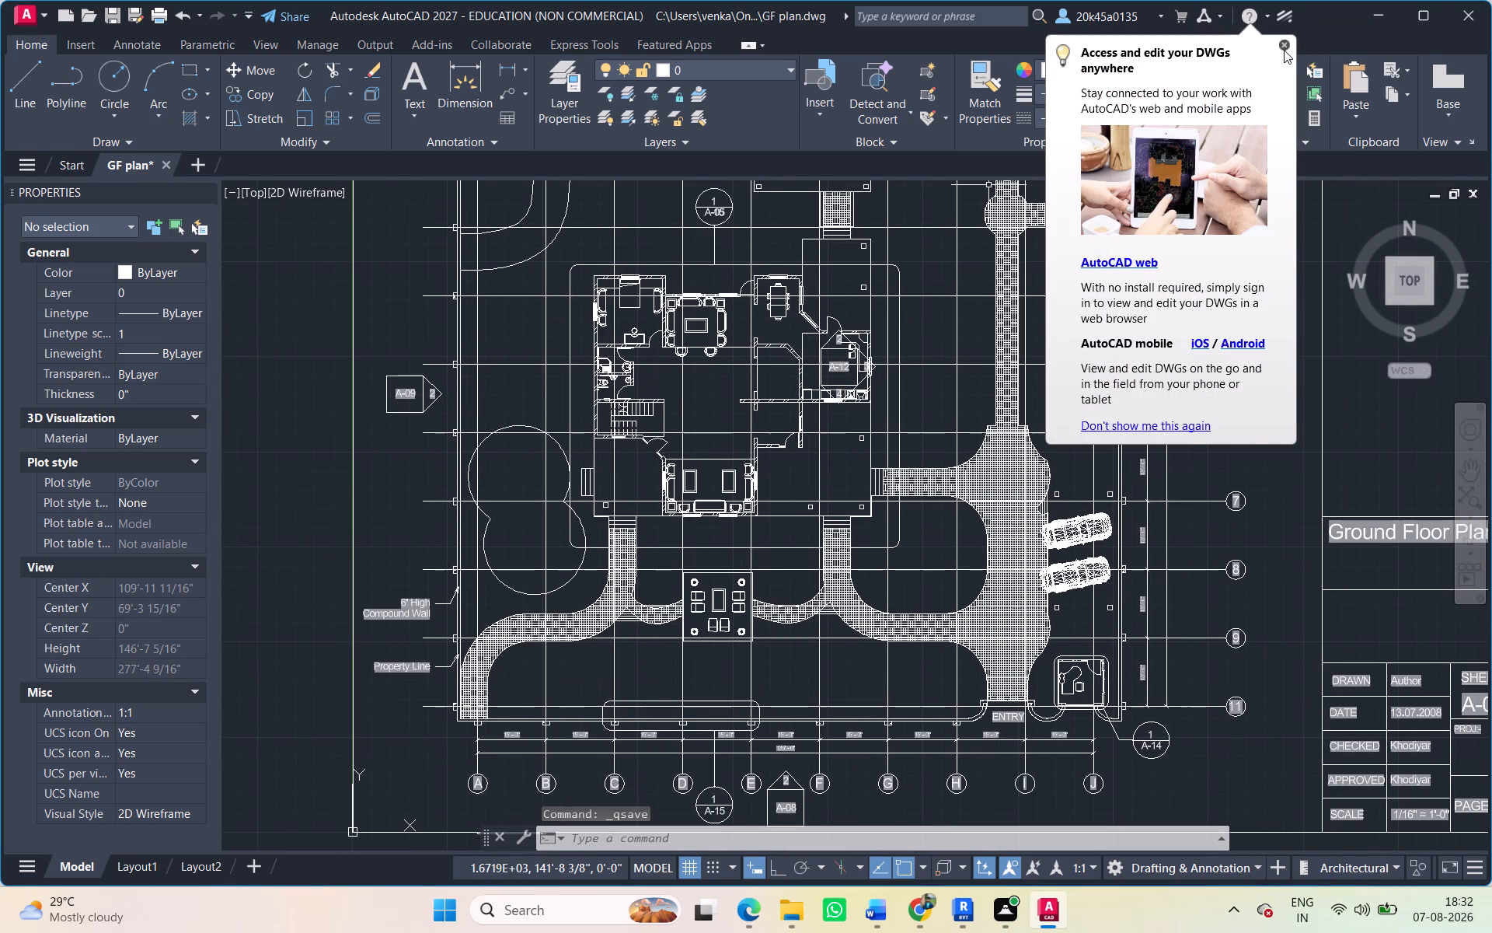
left_click(1284, 50)
scroll(952, 391, "down", 1)
middle_click_drag(943, 400, 701, 510)
middle_click_drag(698, 505, 754, 480)
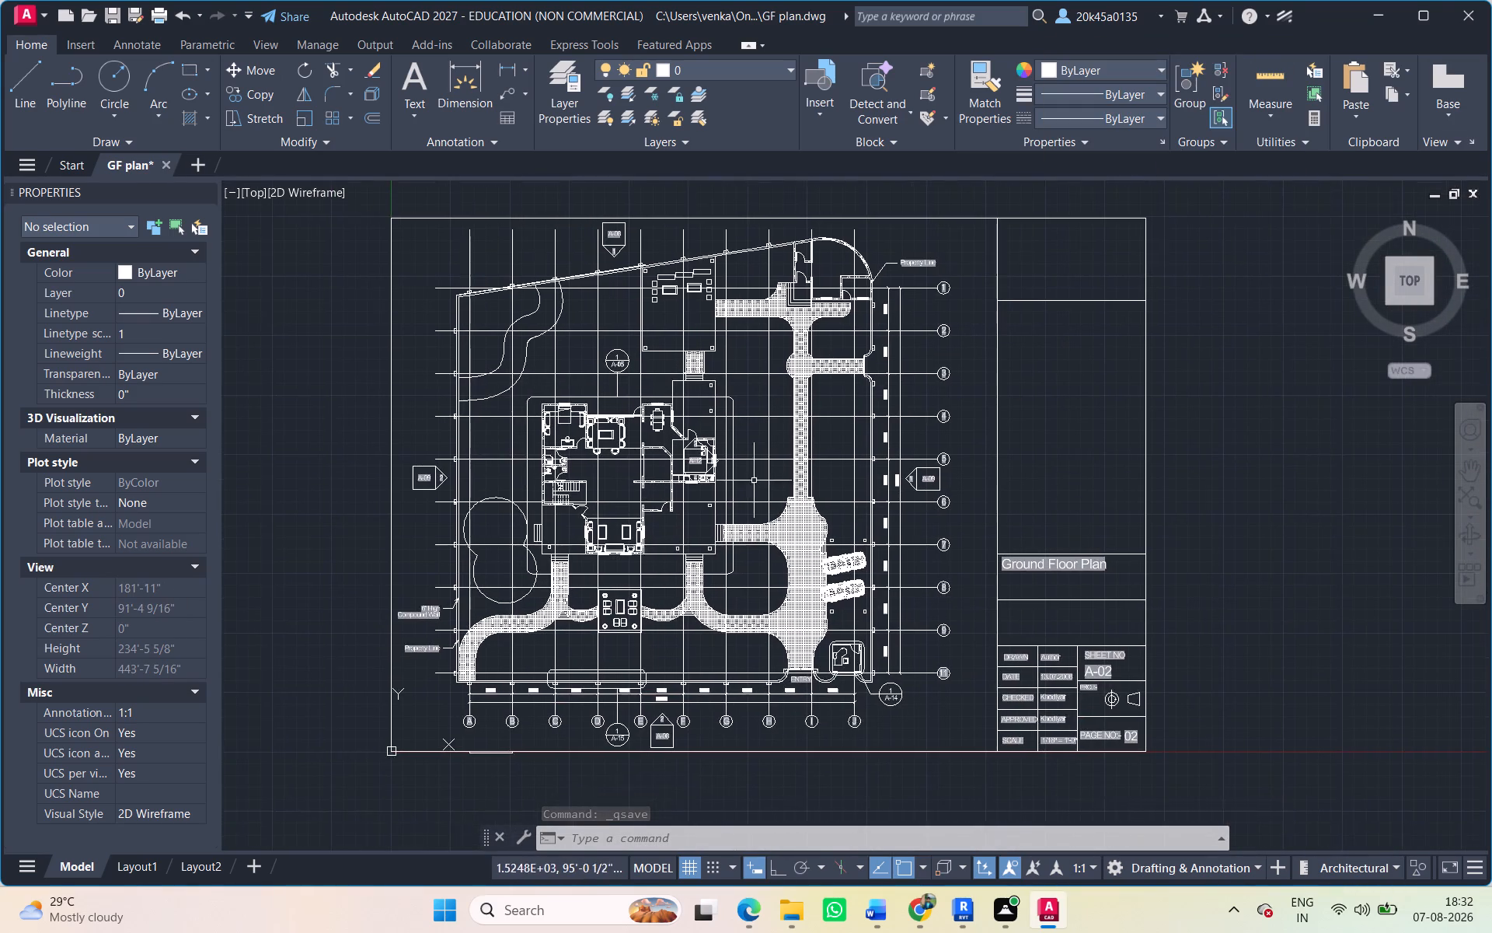
scroll(619, 474, "up", 2)
middle_click_drag(619, 474, 660, 455)
scroll(668, 516, "down", 2)
middle_click_drag(668, 516, 629, 517)
scroll(587, 392, "up", 3)
left_click(592, 483)
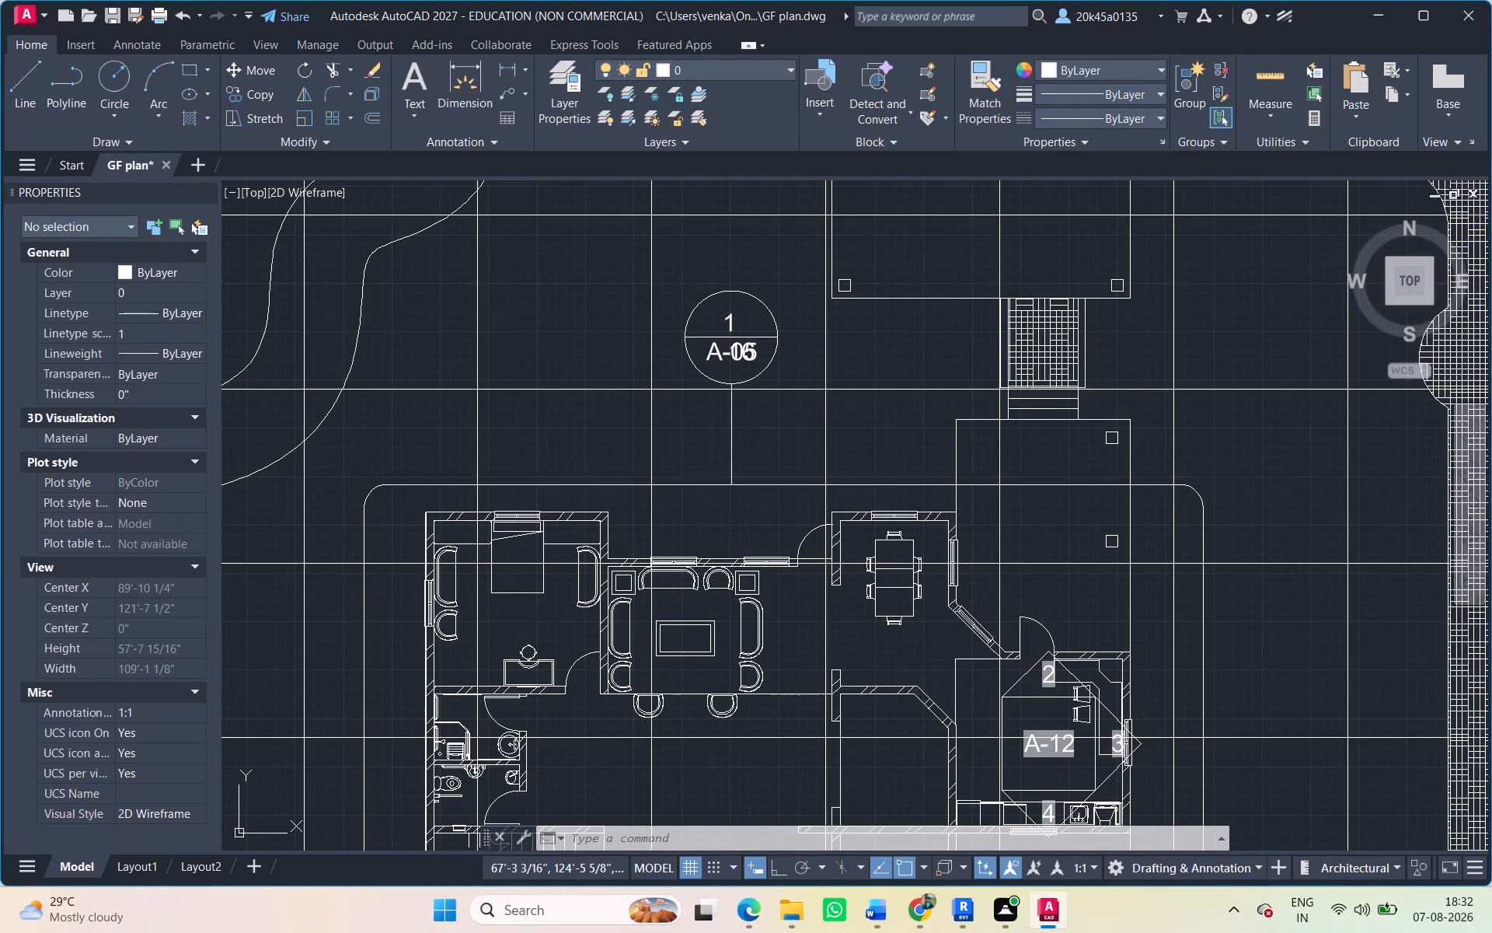
key("Escape")
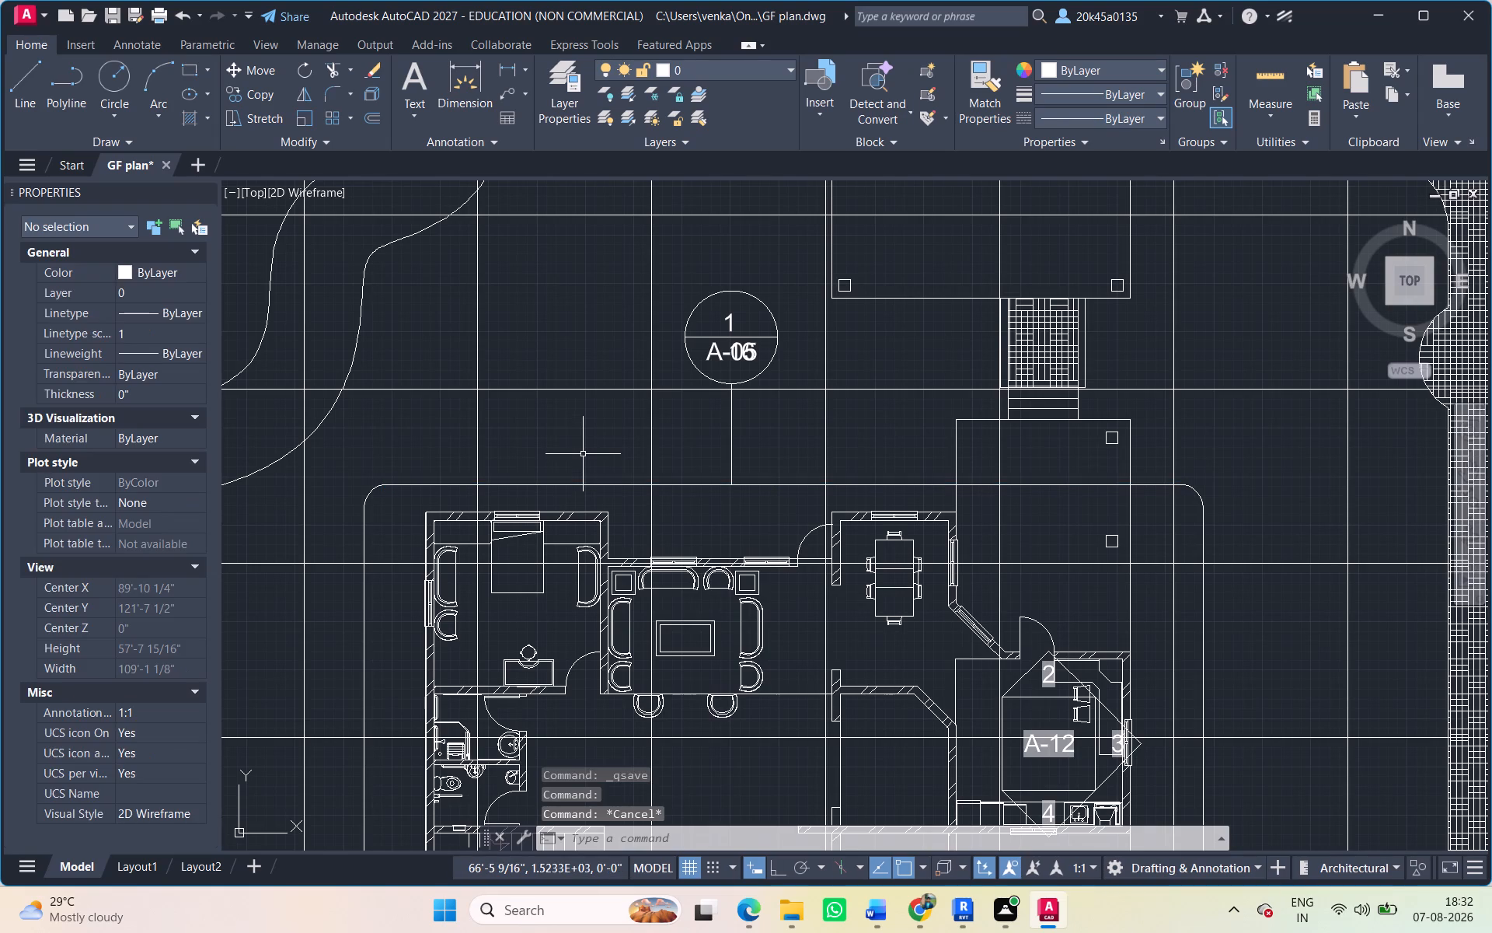
Switch from AutoCAD to the open PROJECT_1 FARM HOUSE folder window.
key("alt+Tab")
key("alt+Tab")
key("alt+Tab")
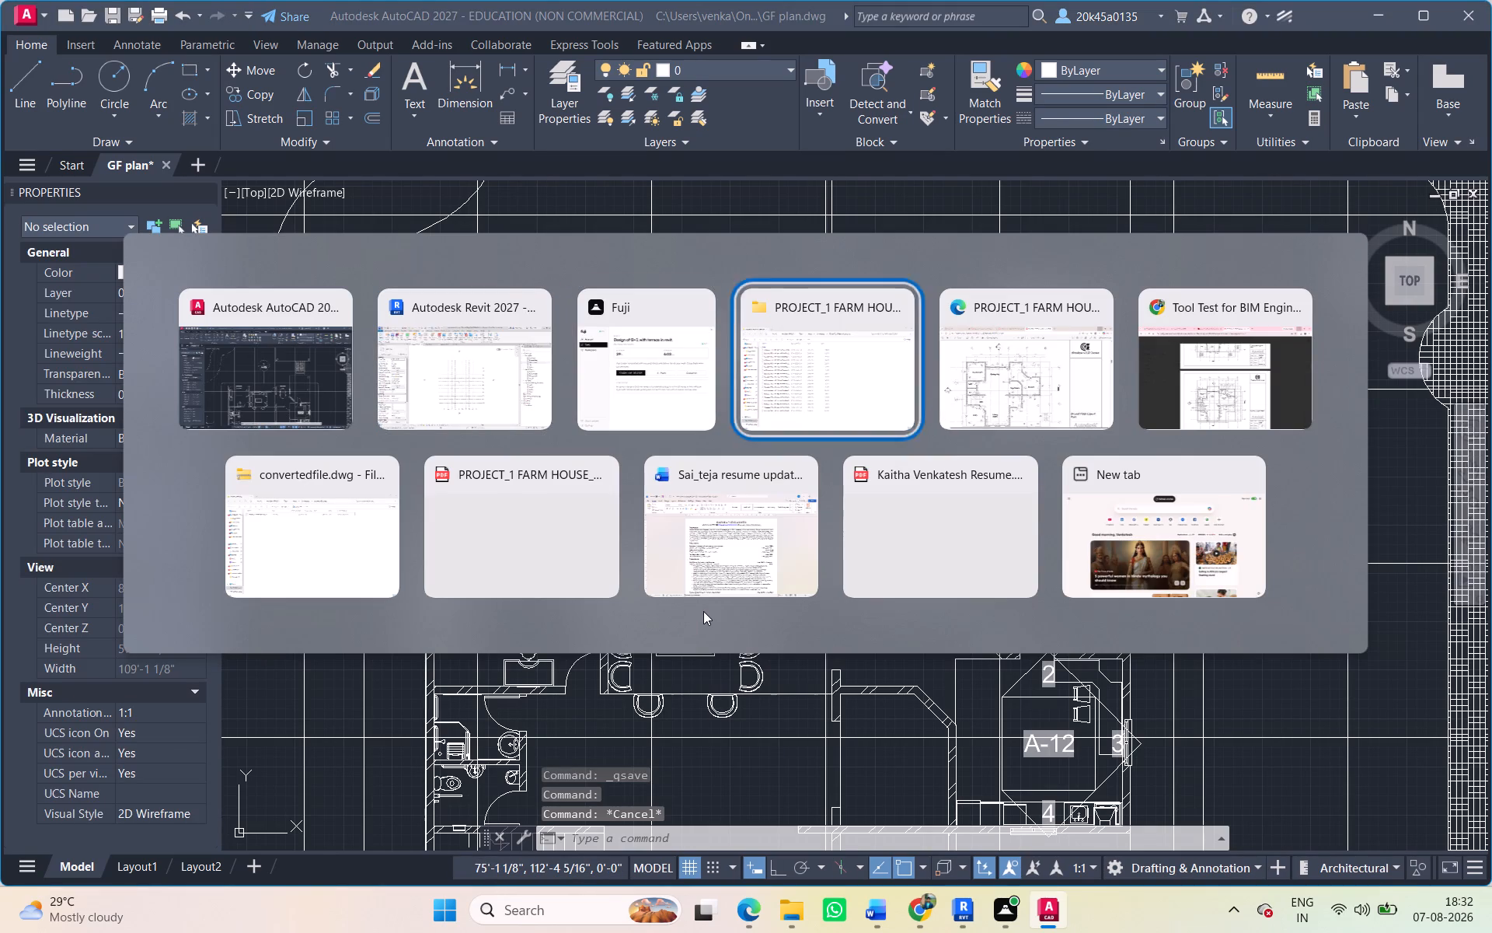
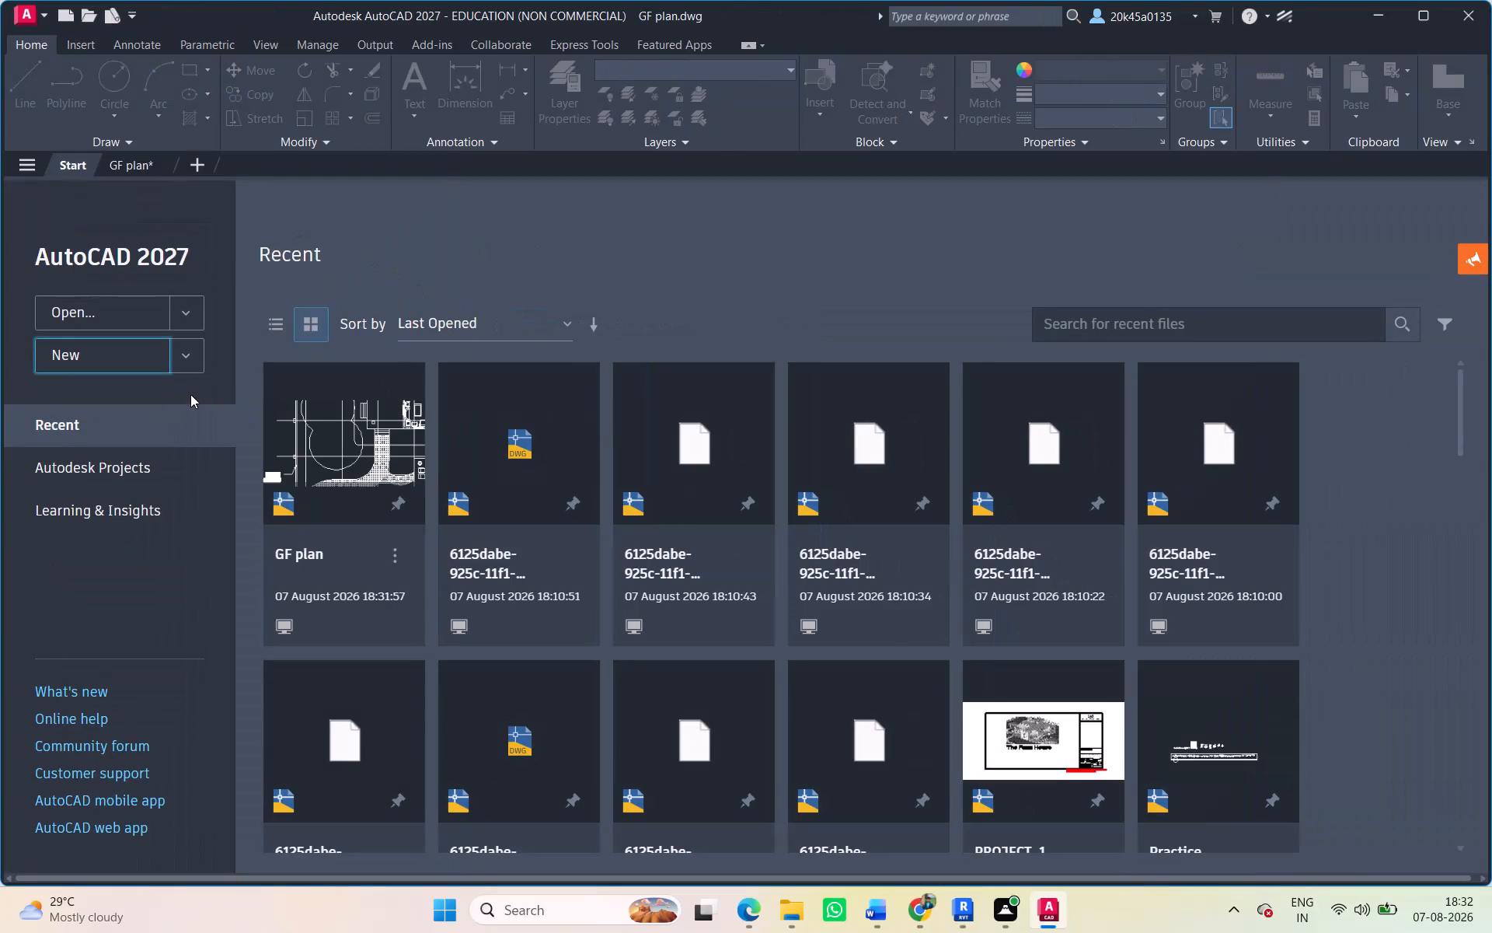
Switch to AutoCAD's start page and create a new blank drawing.
left_click(127, 350)
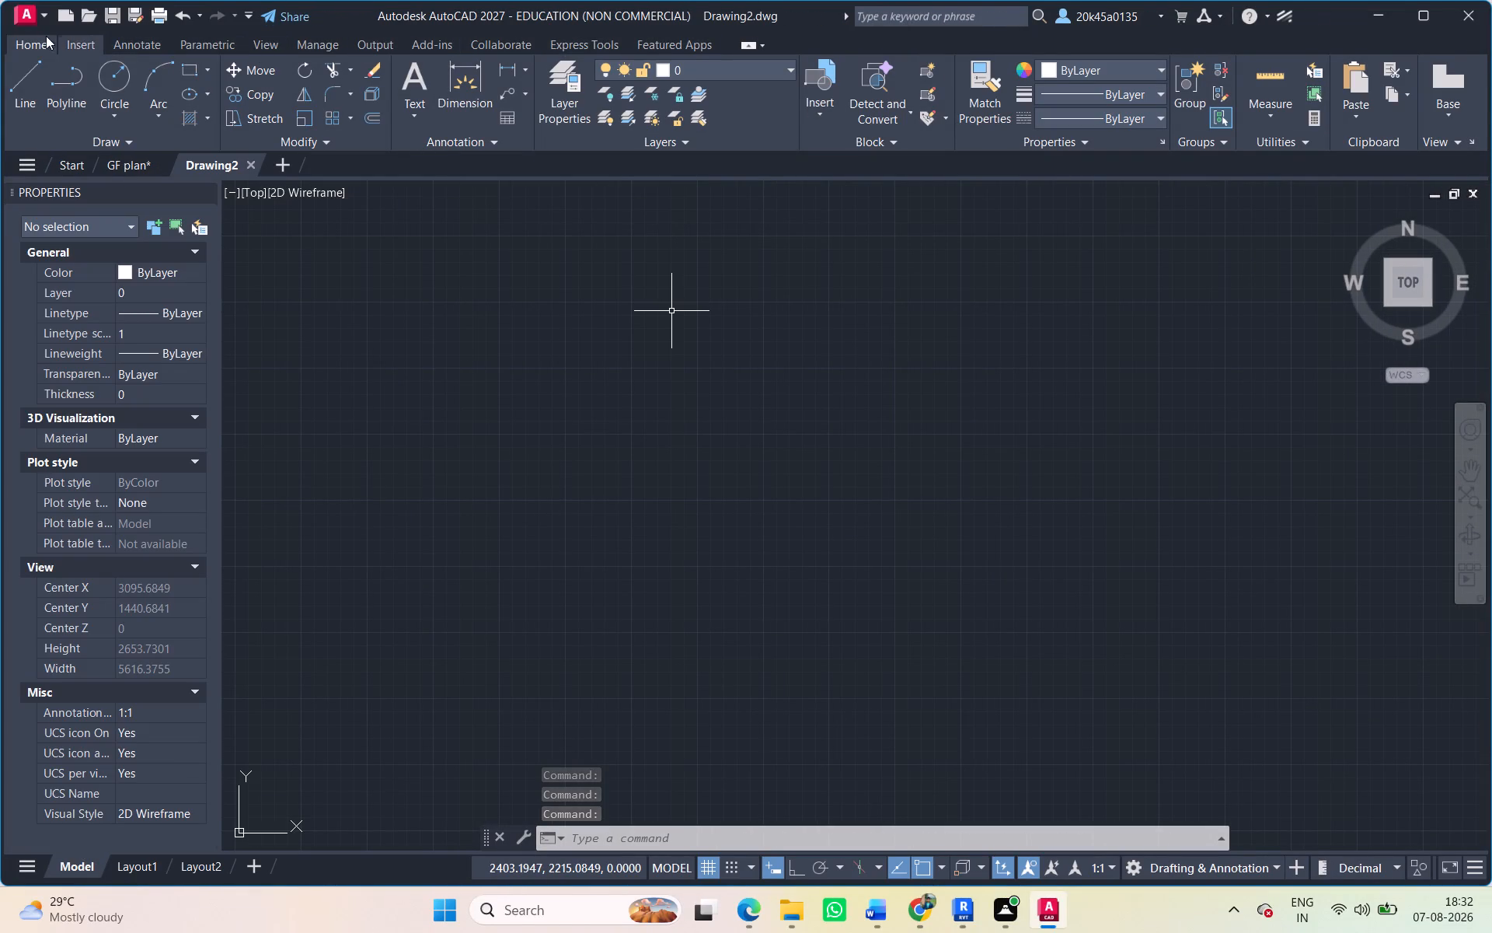
Start a PDF import from file and load PROJECT_1 FARM HOUSE_Civil from the Downloads folder.
left_click(73, 40)
left_click(819, 120)
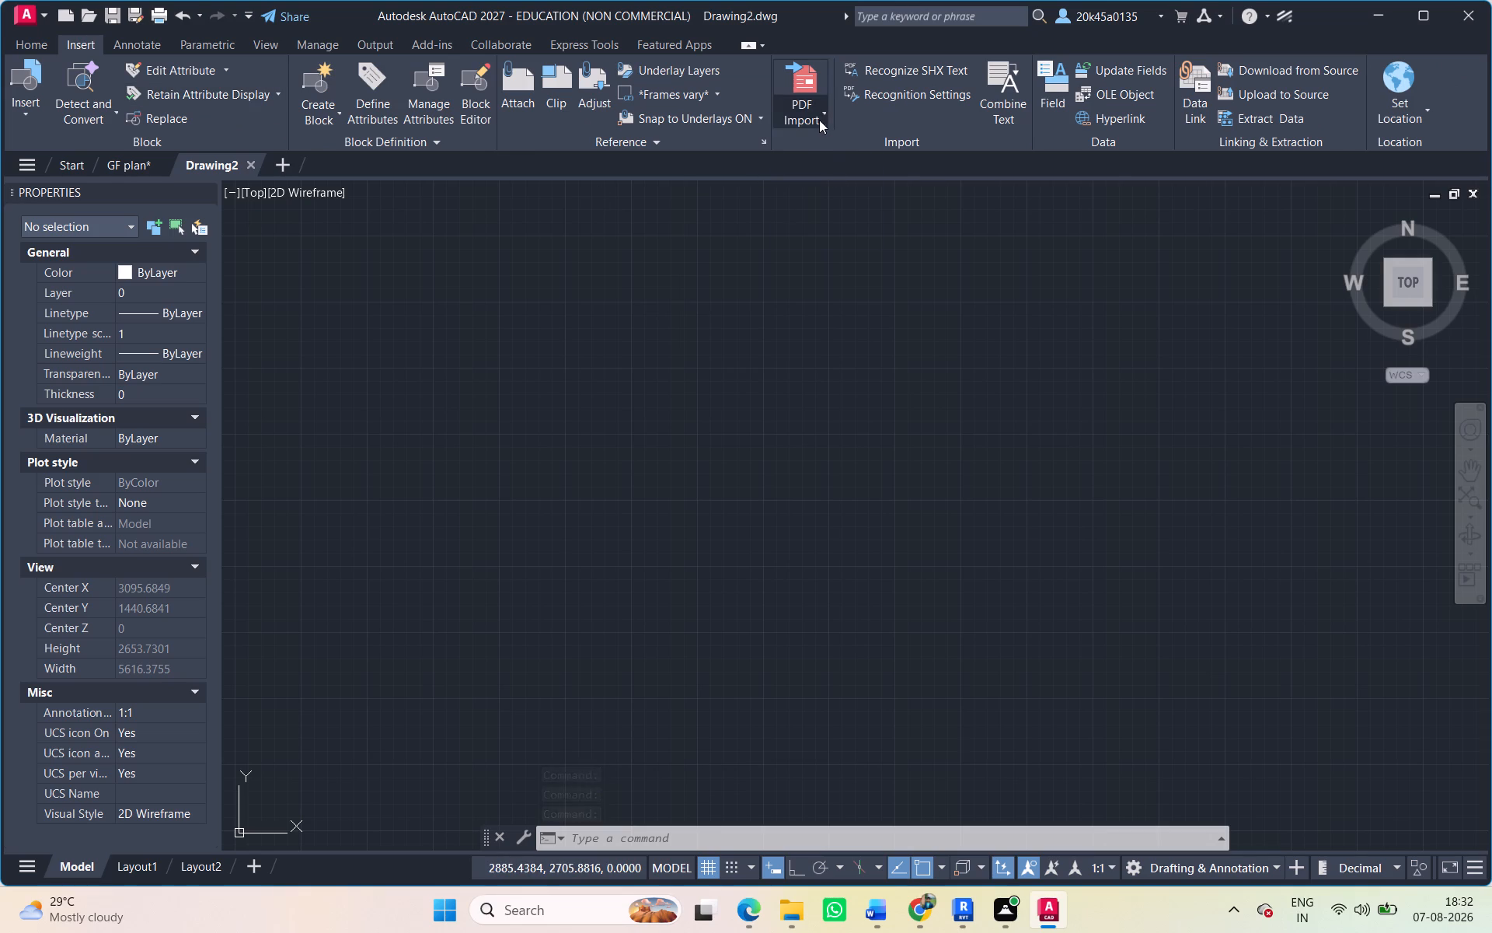
left_click(814, 150)
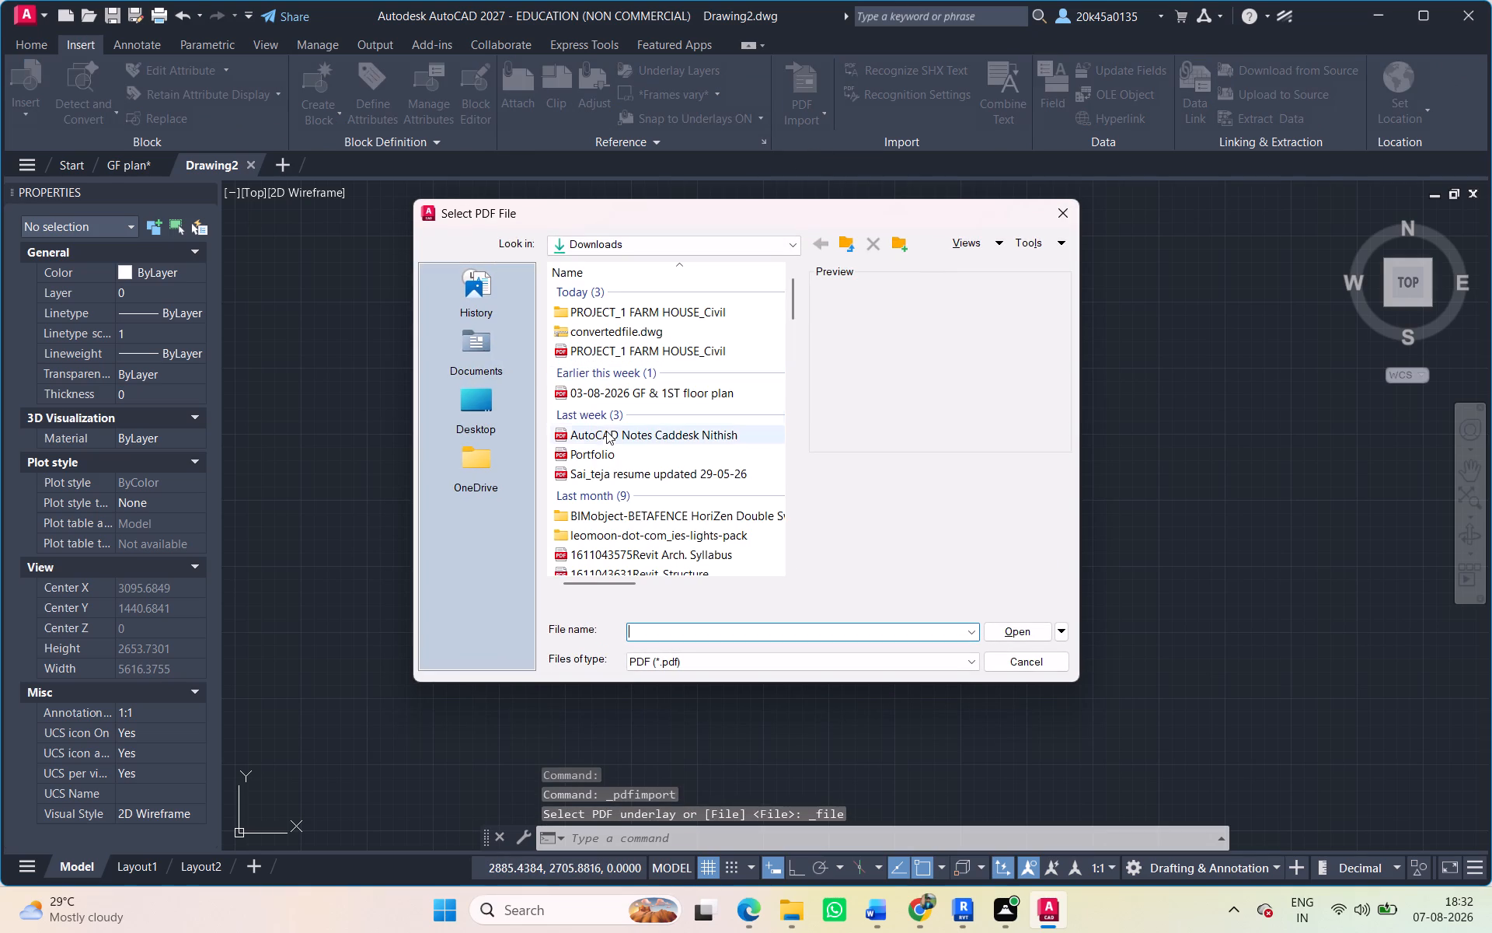
left_click(630, 357)
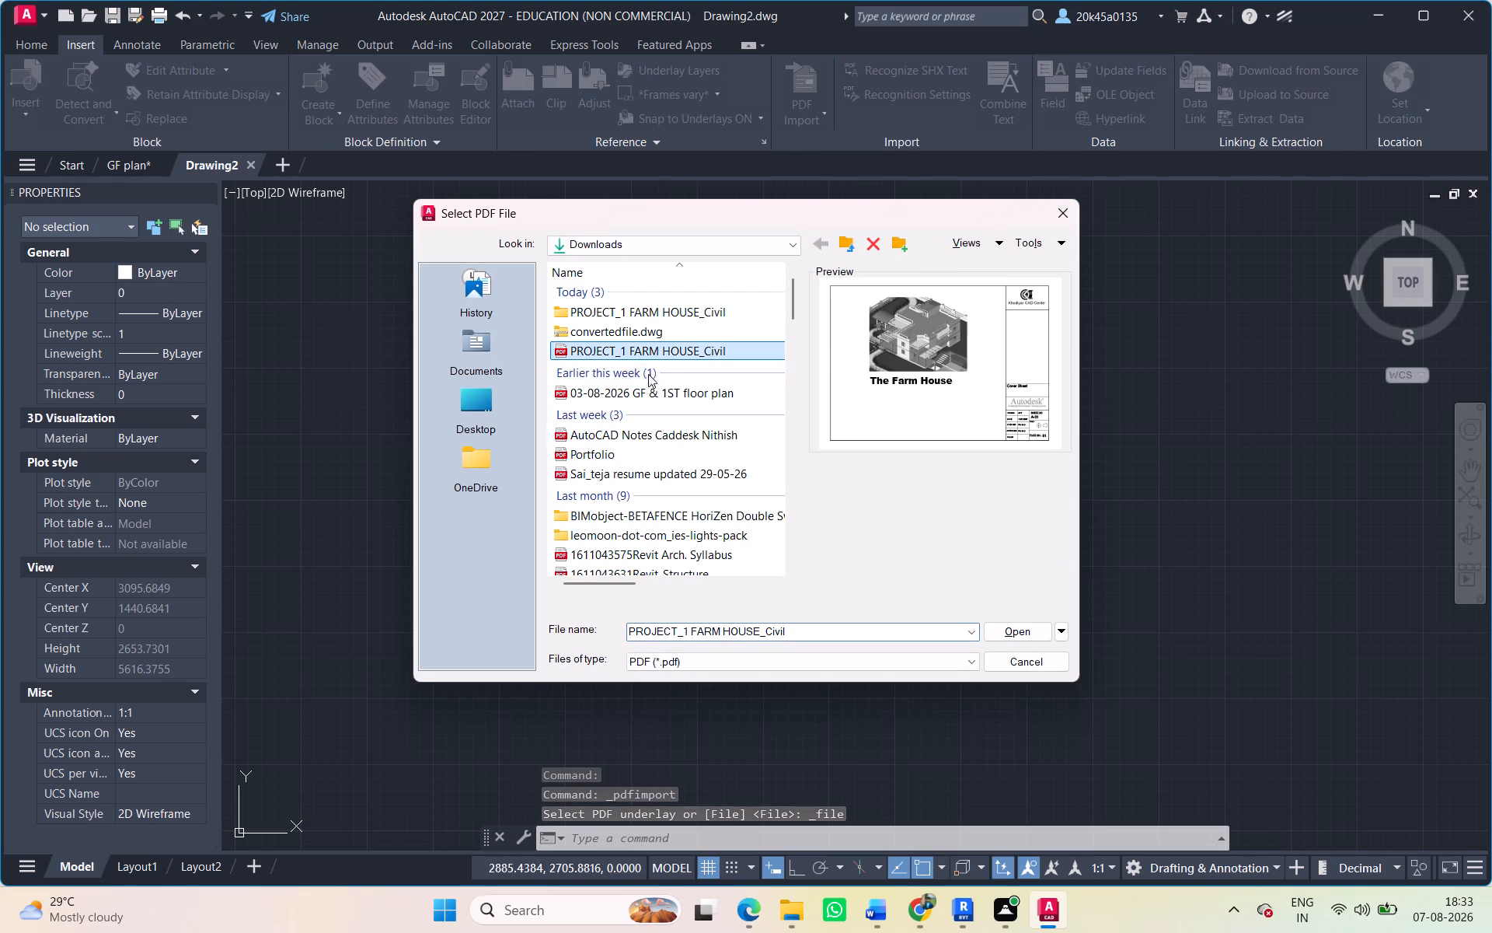
left_click(990, 634)
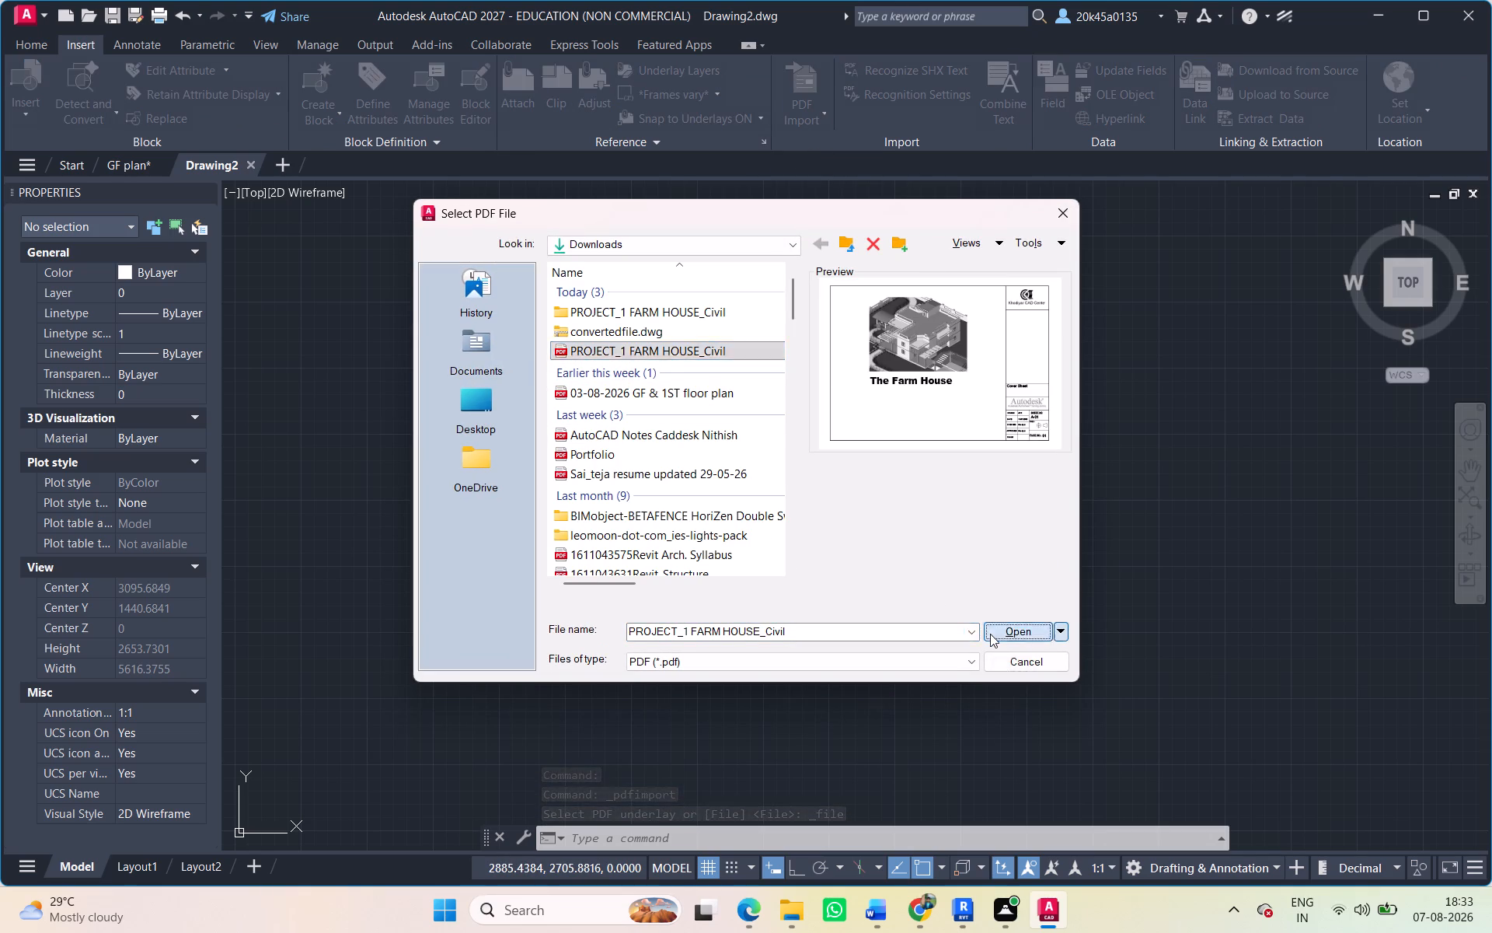
Set the PDF import scale to 1/6".
left_click_drag(633, 280, 564, 278)
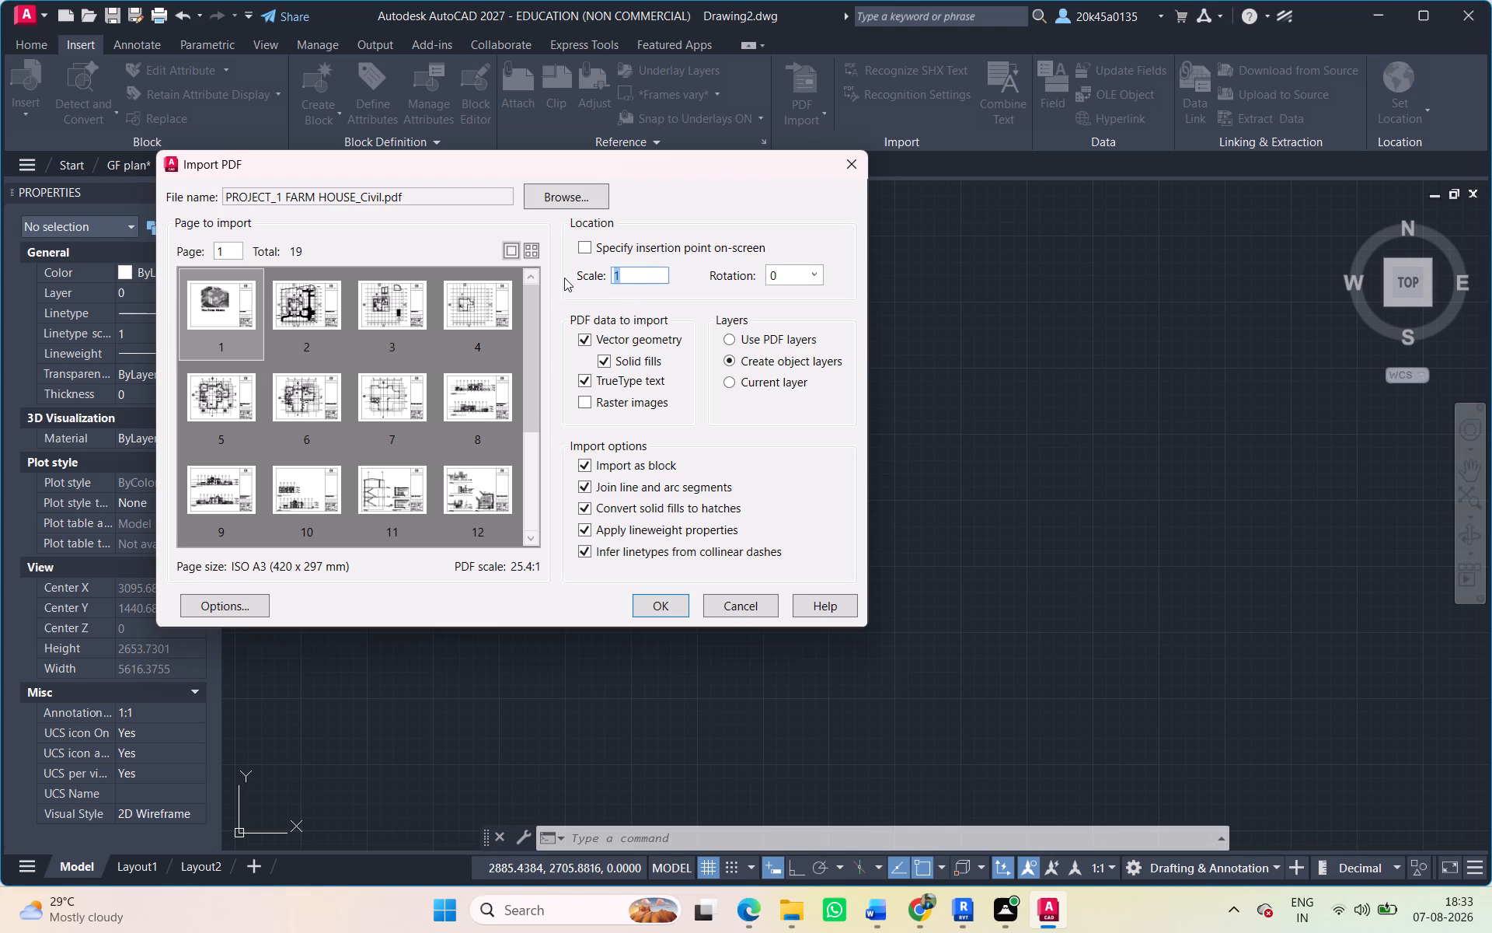
type("1/6")
key("shift+quotedbl")
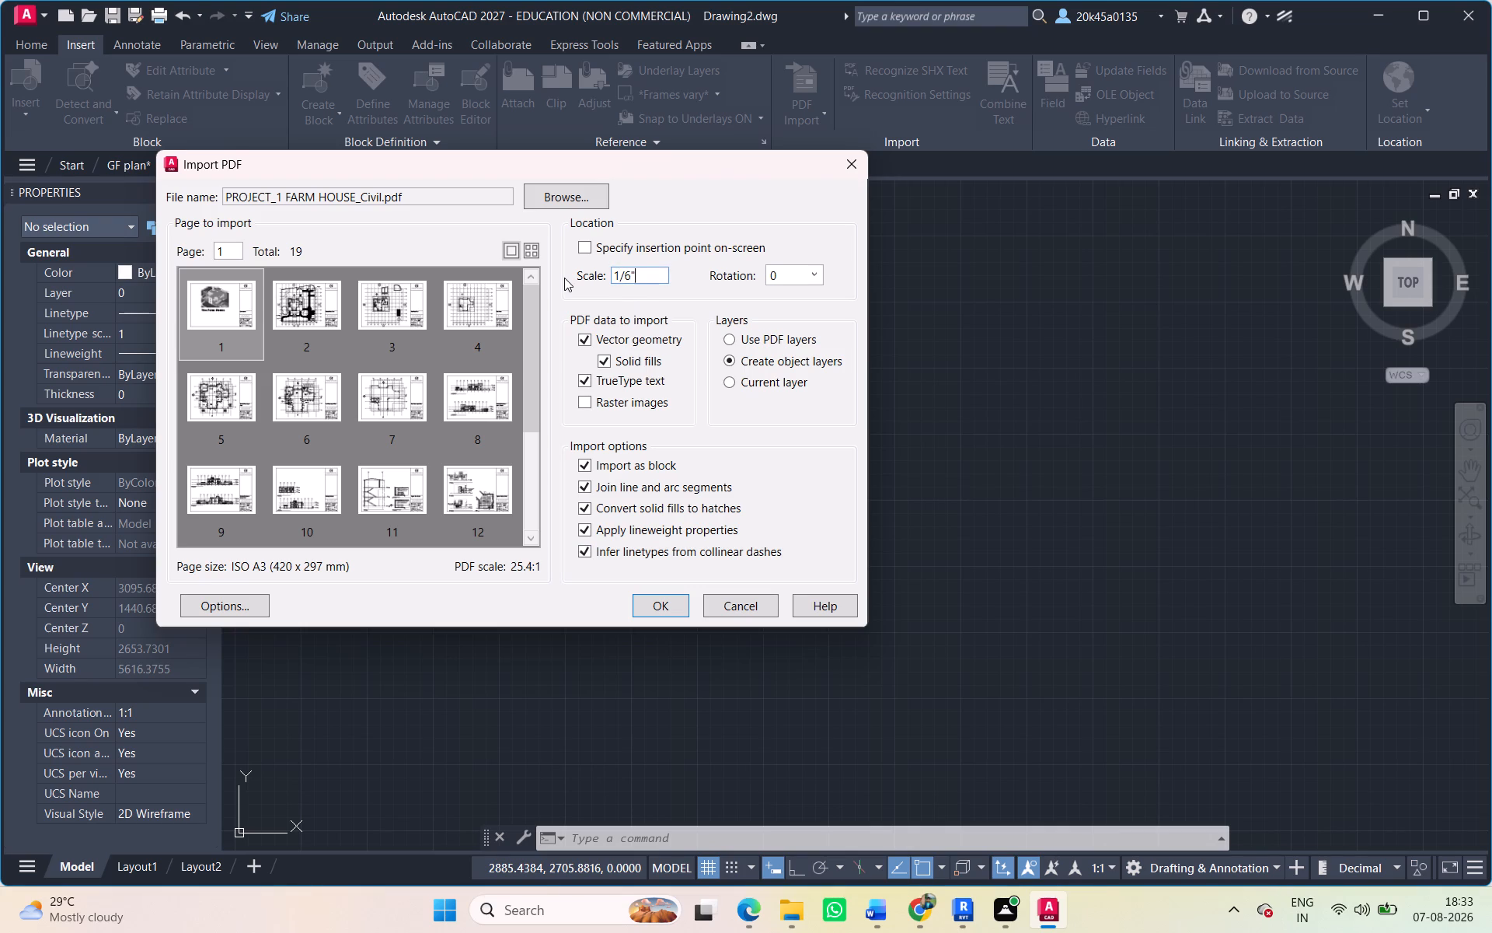
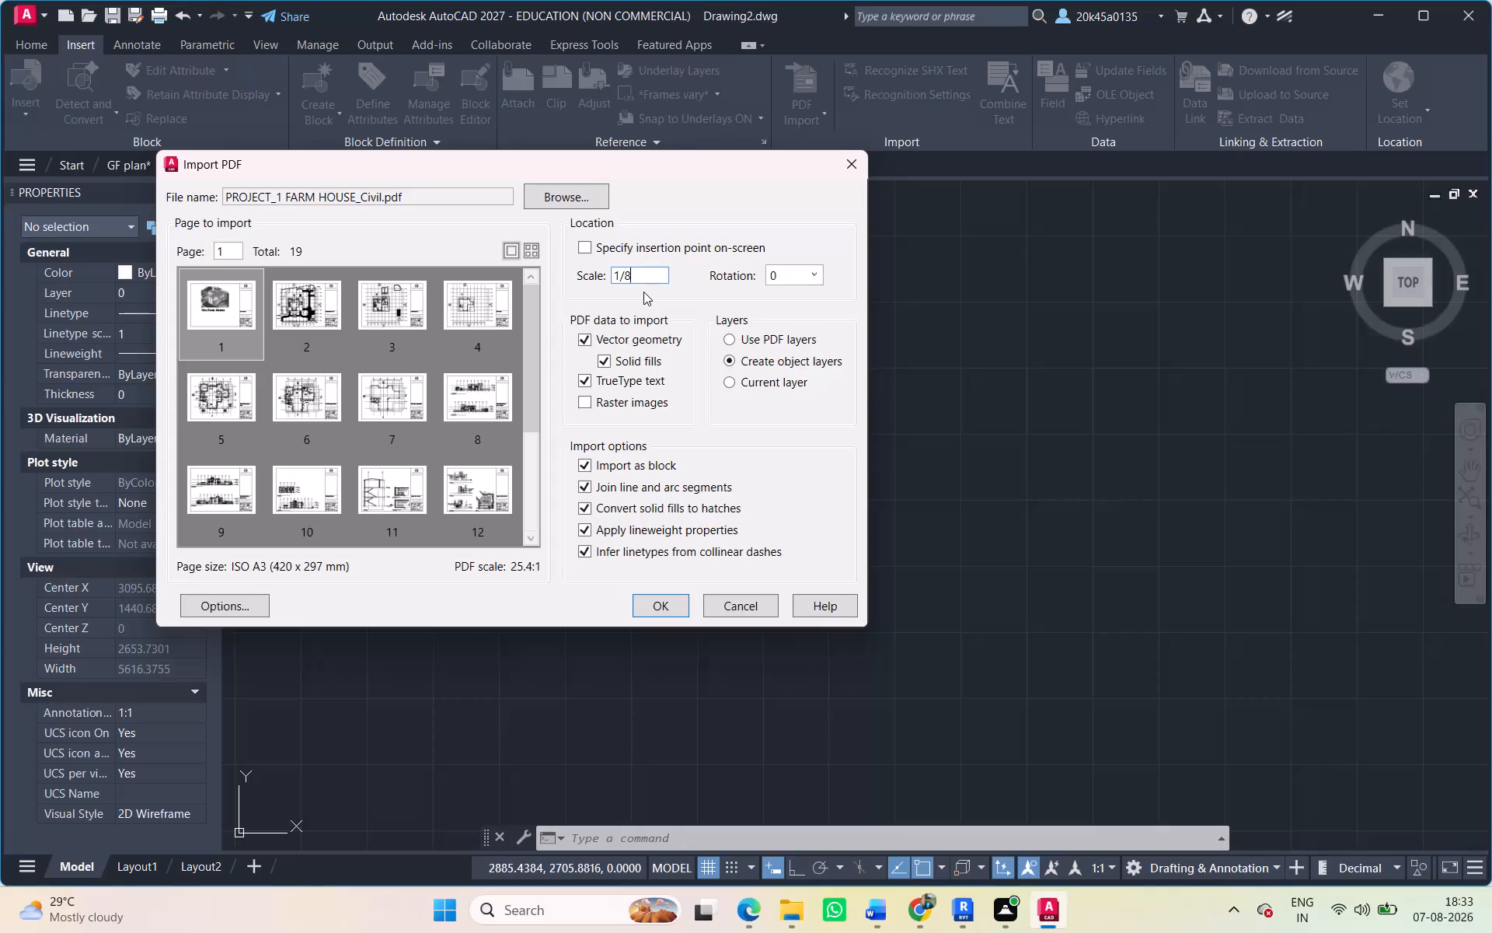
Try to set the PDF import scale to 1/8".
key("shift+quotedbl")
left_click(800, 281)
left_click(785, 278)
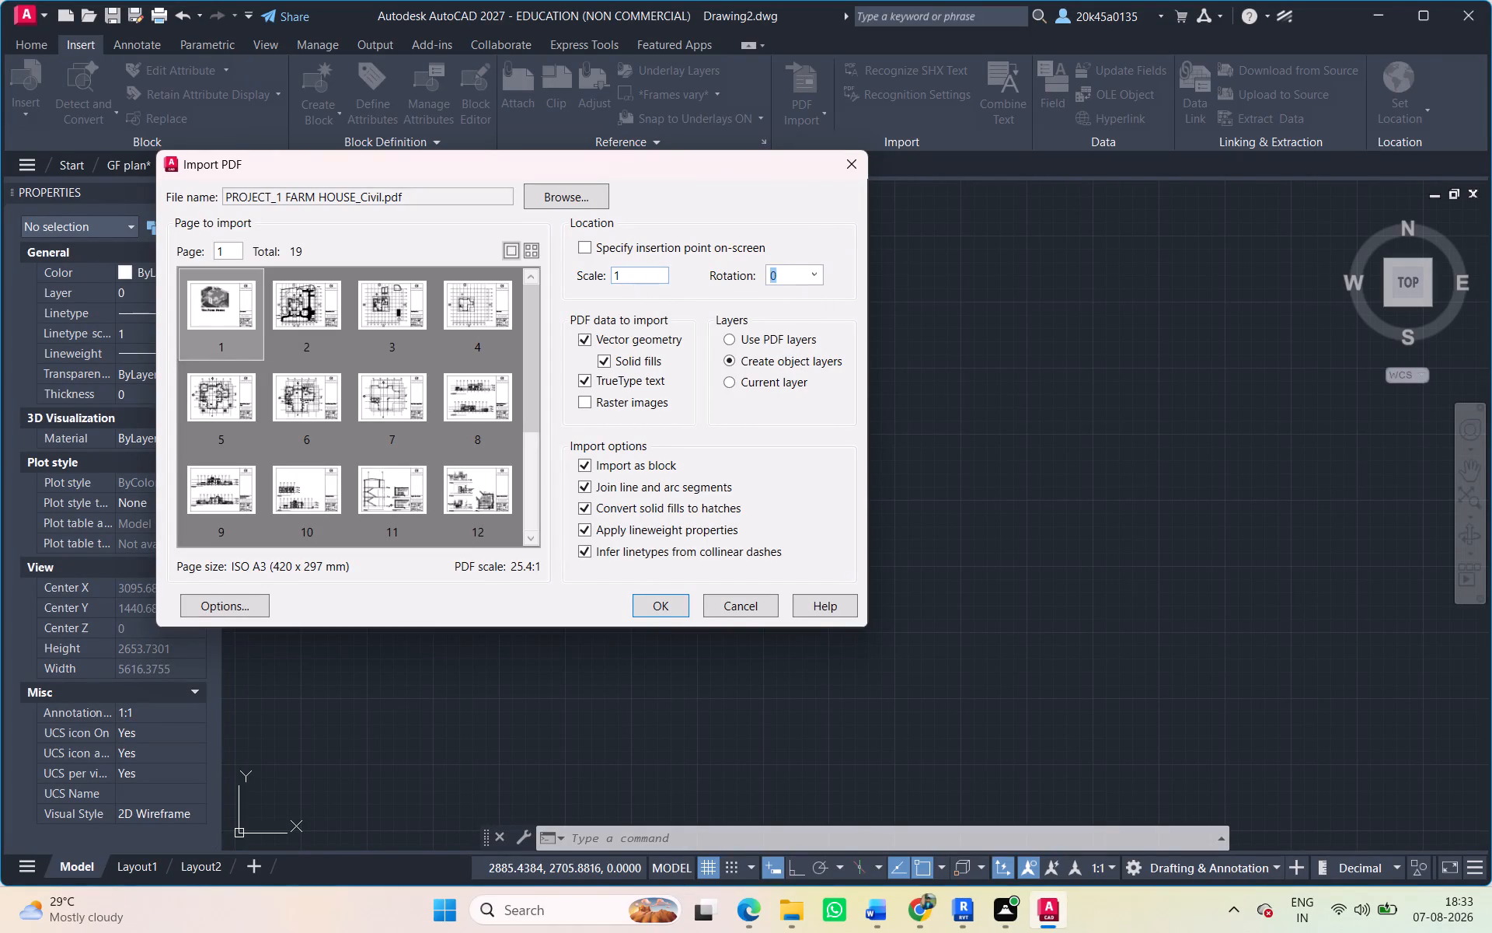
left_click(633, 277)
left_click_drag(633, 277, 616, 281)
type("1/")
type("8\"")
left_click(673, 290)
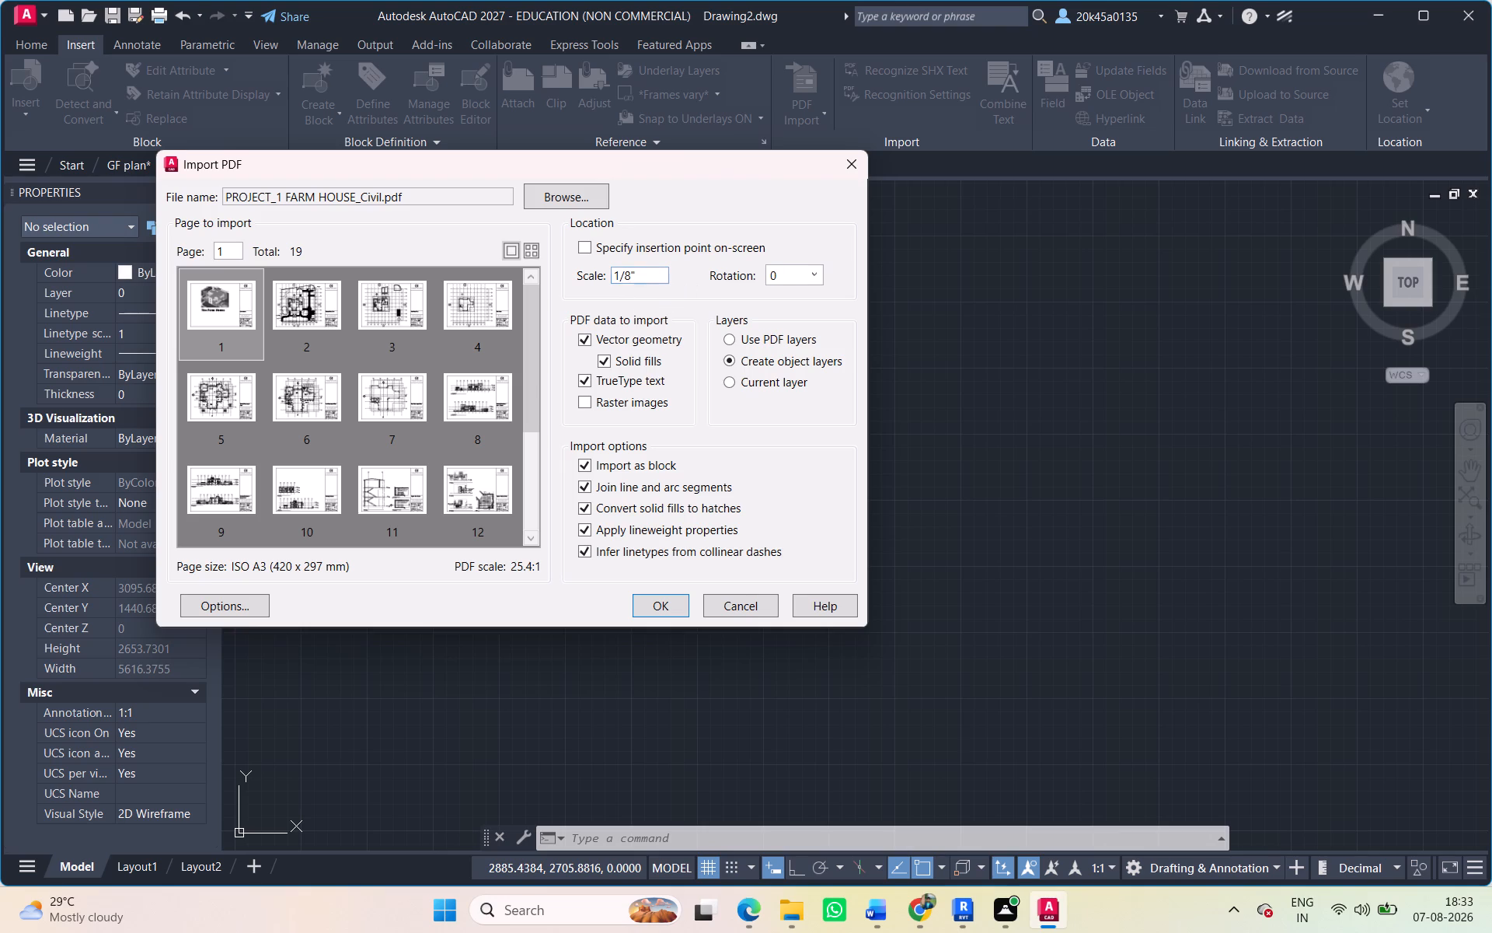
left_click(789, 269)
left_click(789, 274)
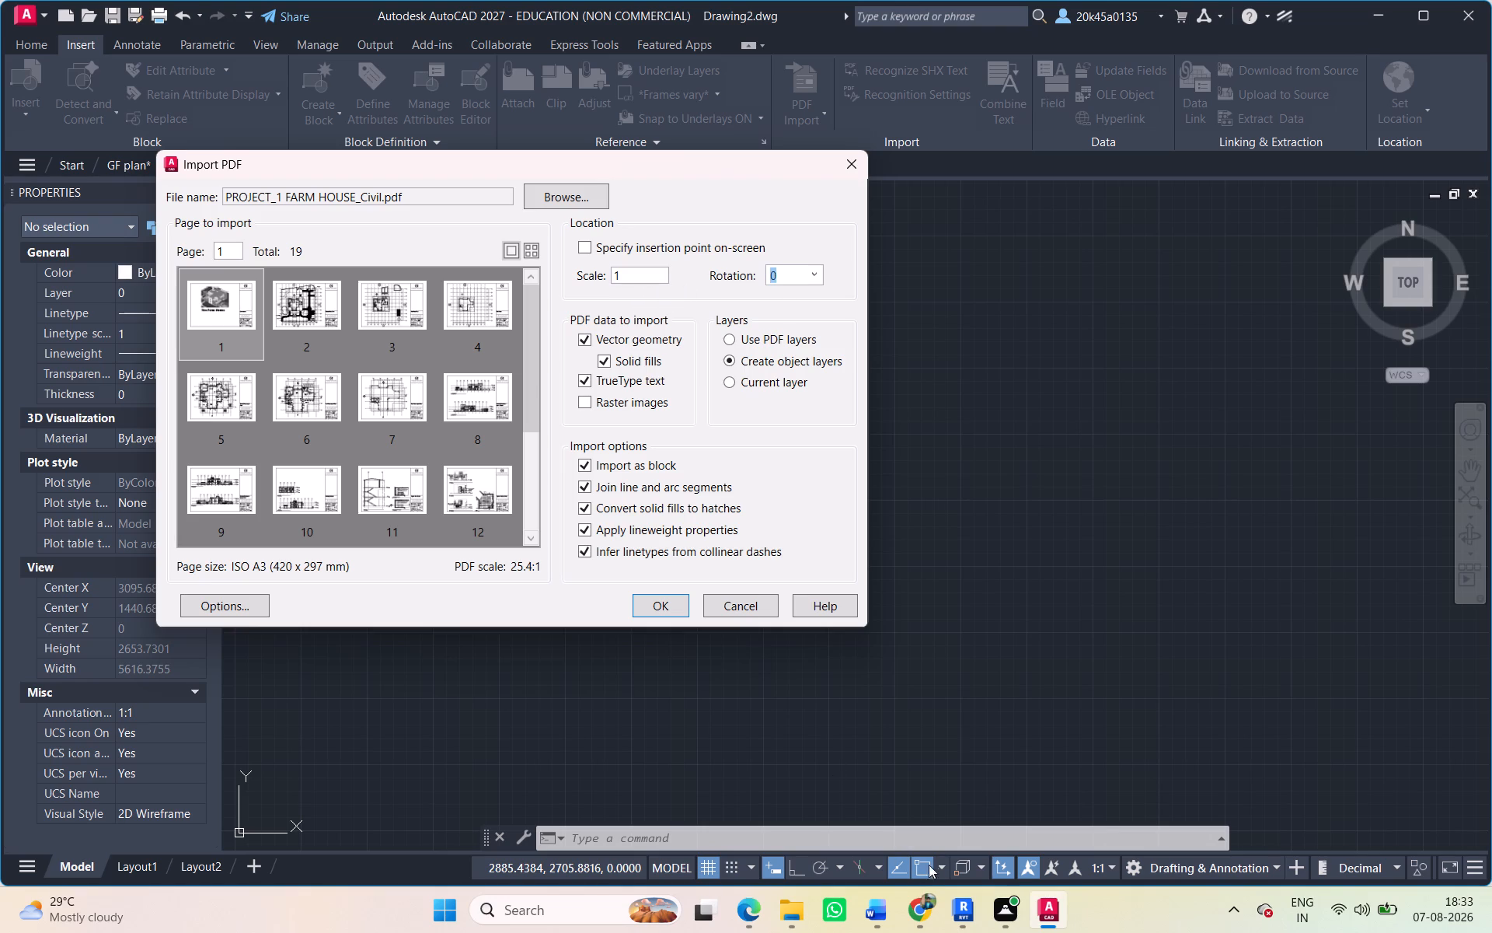
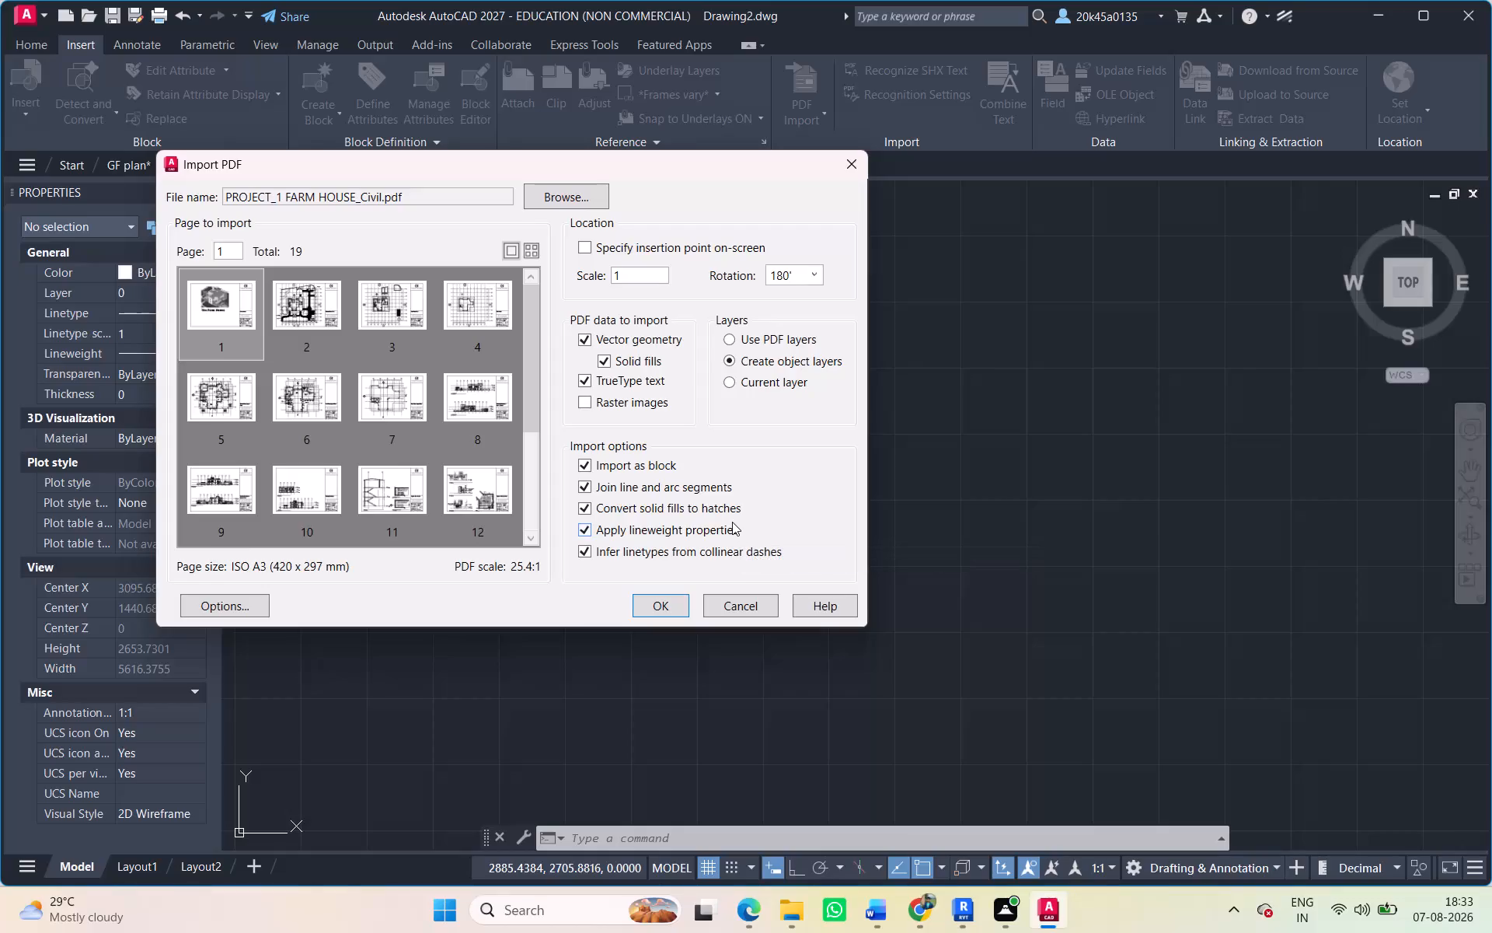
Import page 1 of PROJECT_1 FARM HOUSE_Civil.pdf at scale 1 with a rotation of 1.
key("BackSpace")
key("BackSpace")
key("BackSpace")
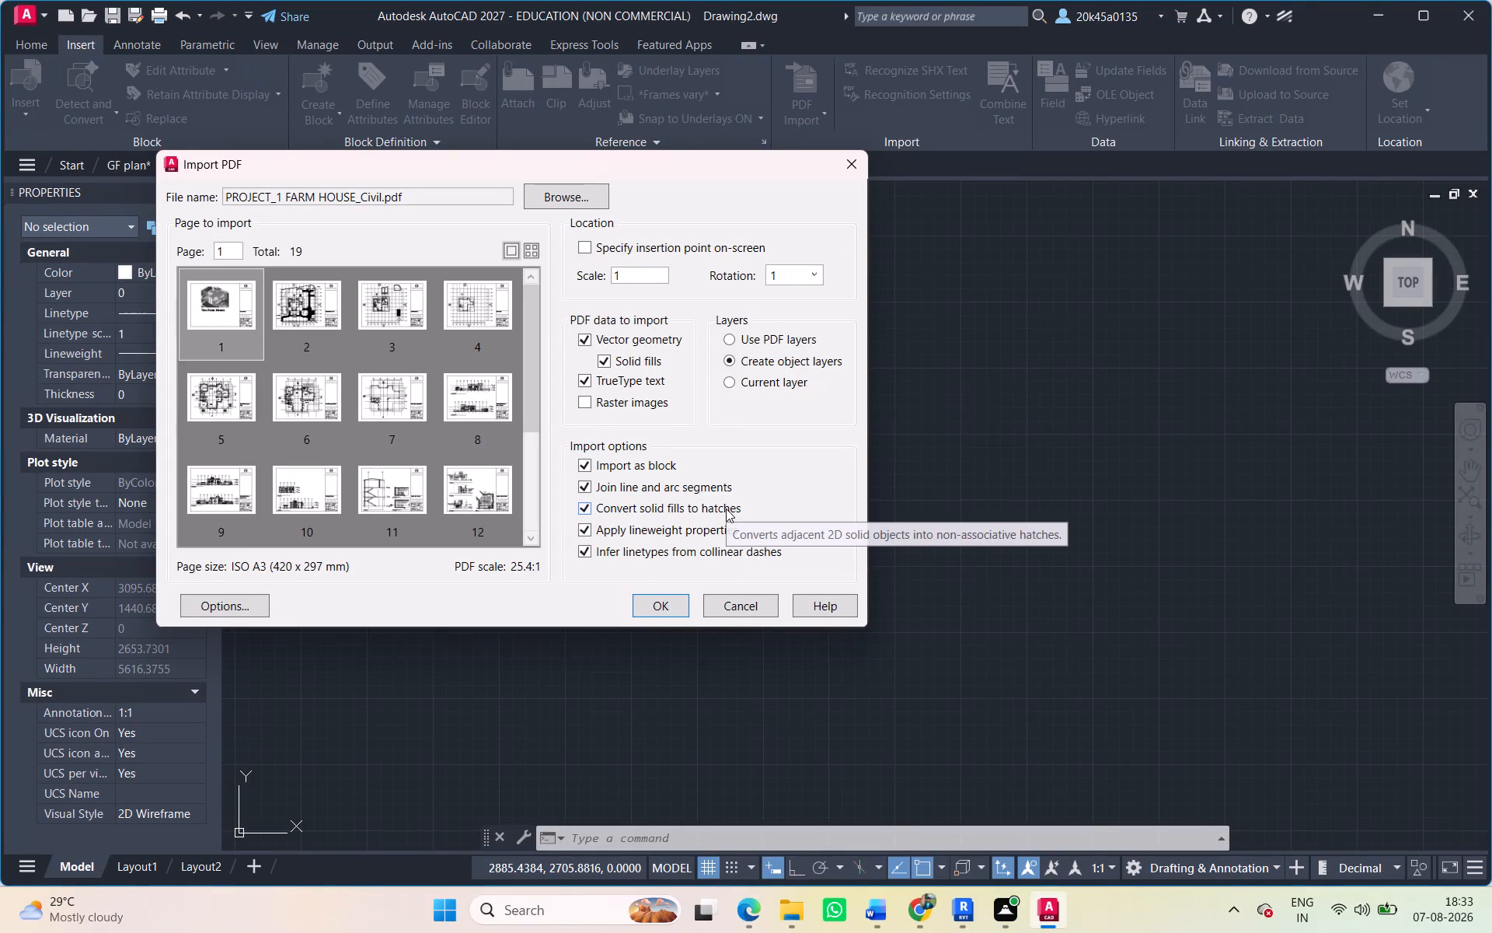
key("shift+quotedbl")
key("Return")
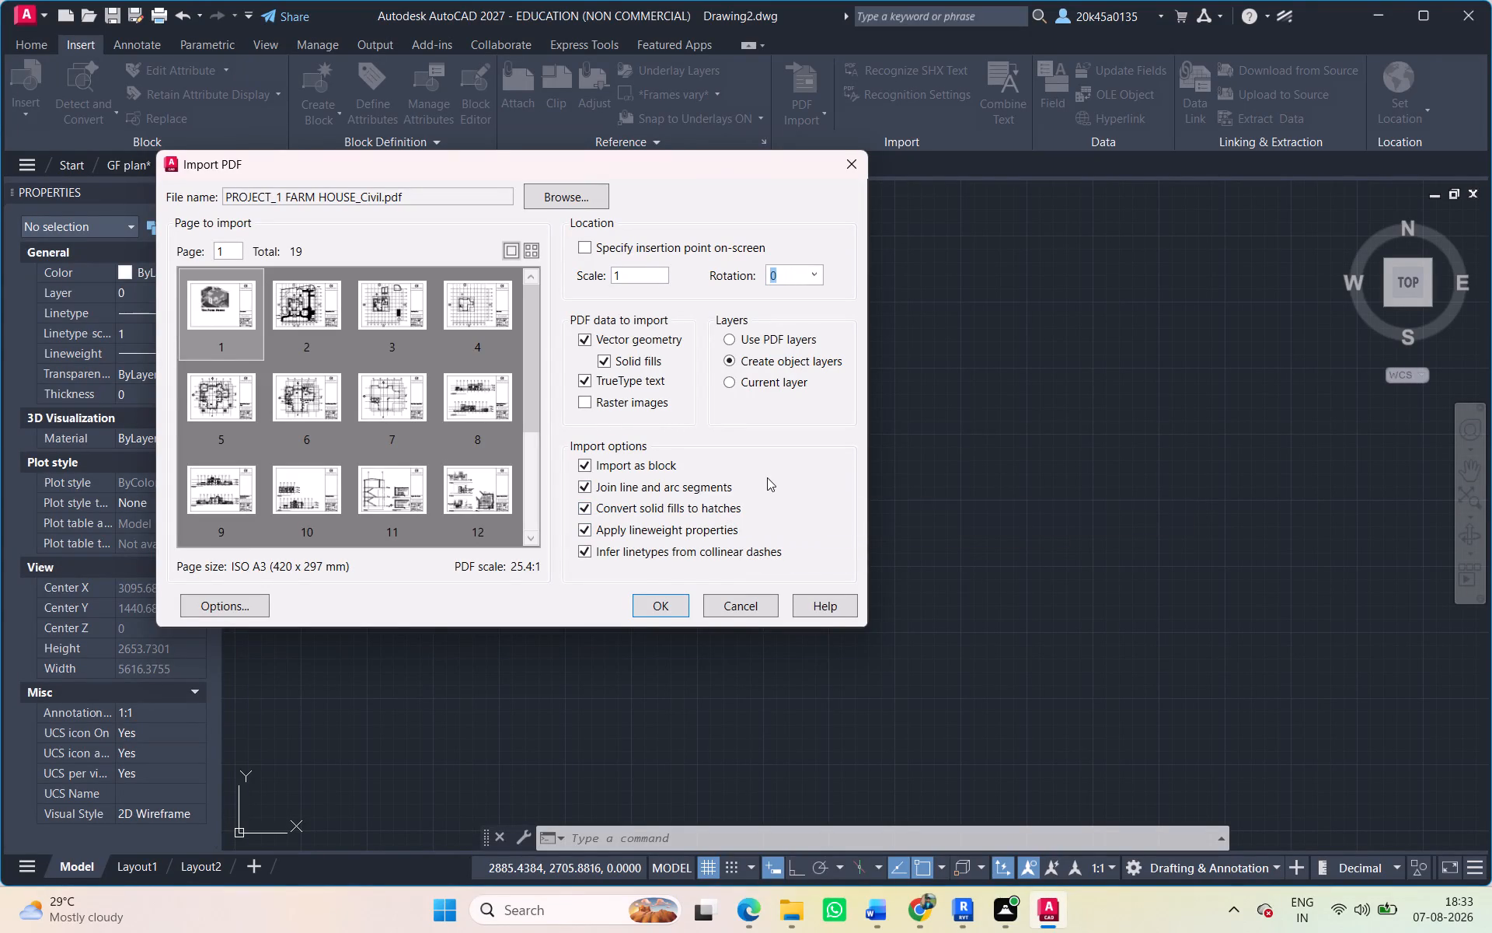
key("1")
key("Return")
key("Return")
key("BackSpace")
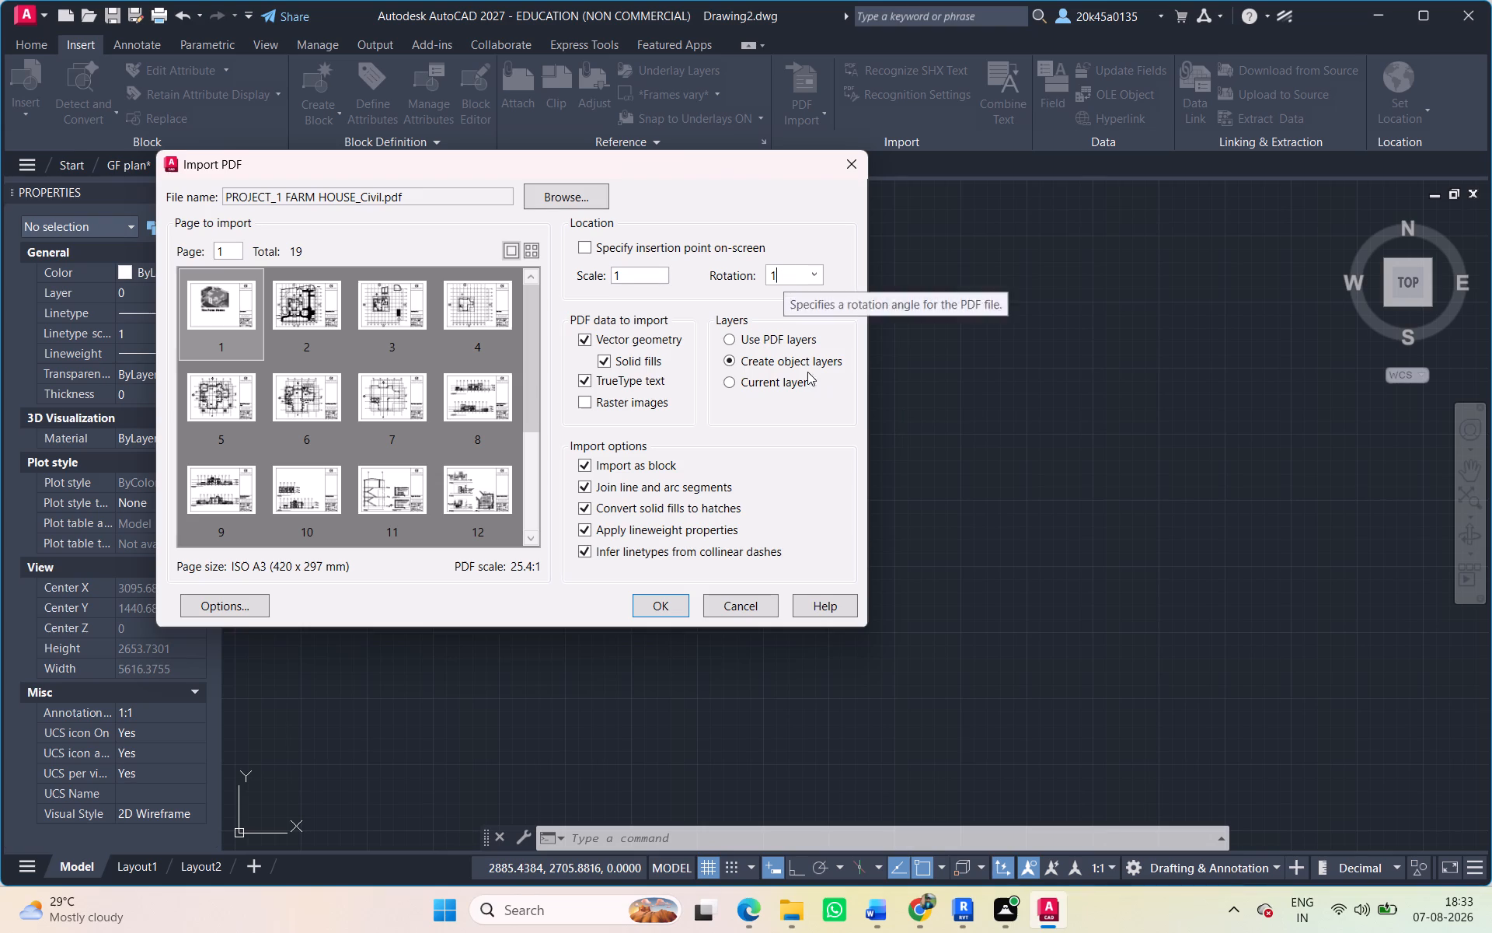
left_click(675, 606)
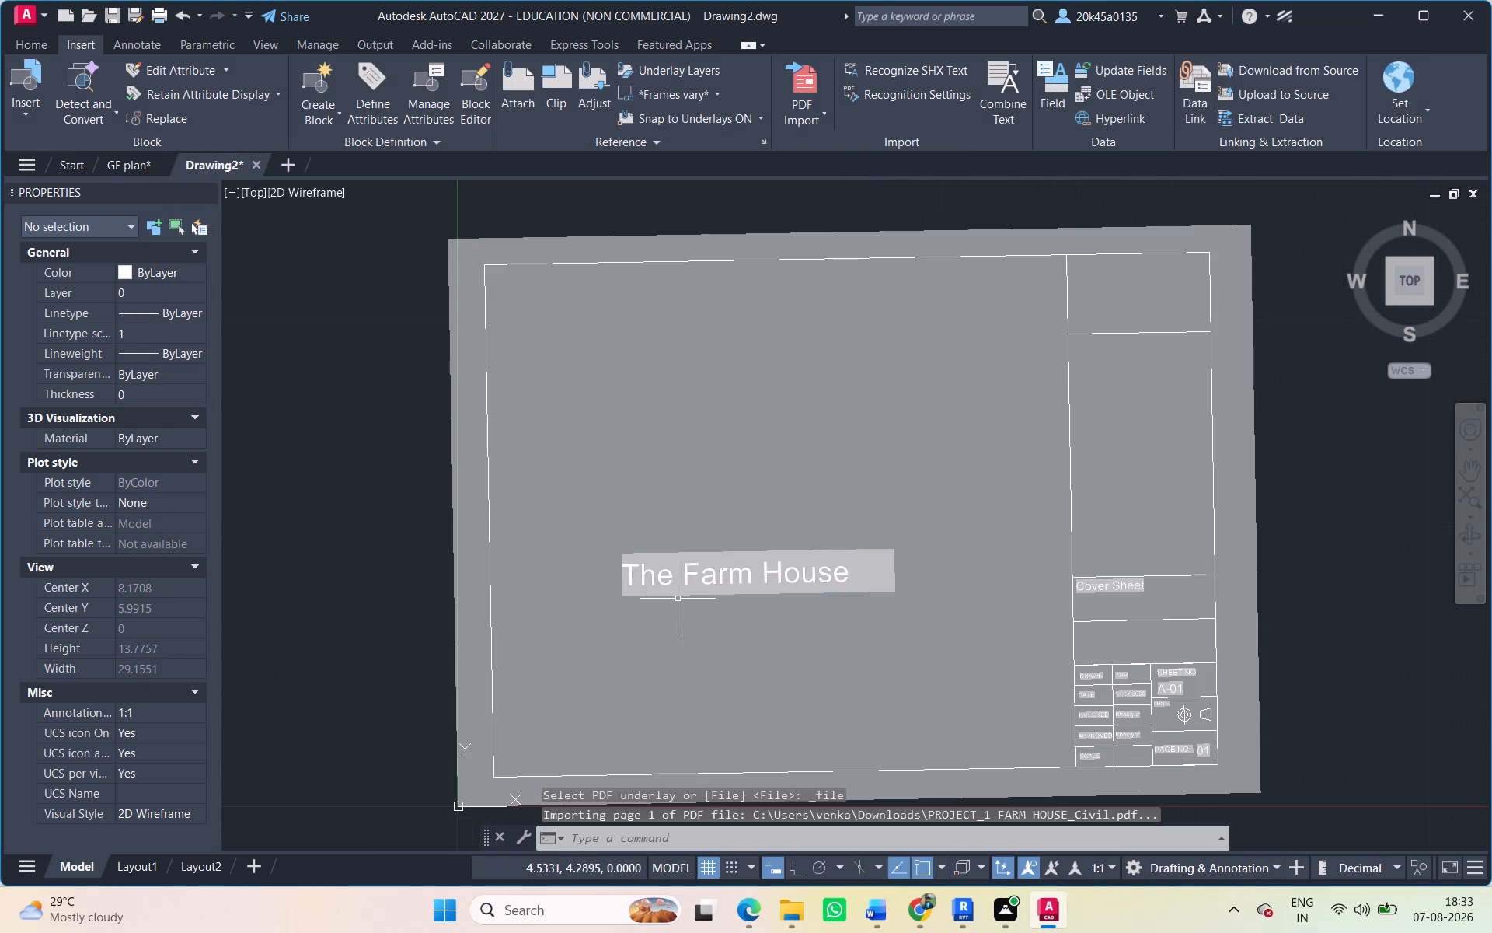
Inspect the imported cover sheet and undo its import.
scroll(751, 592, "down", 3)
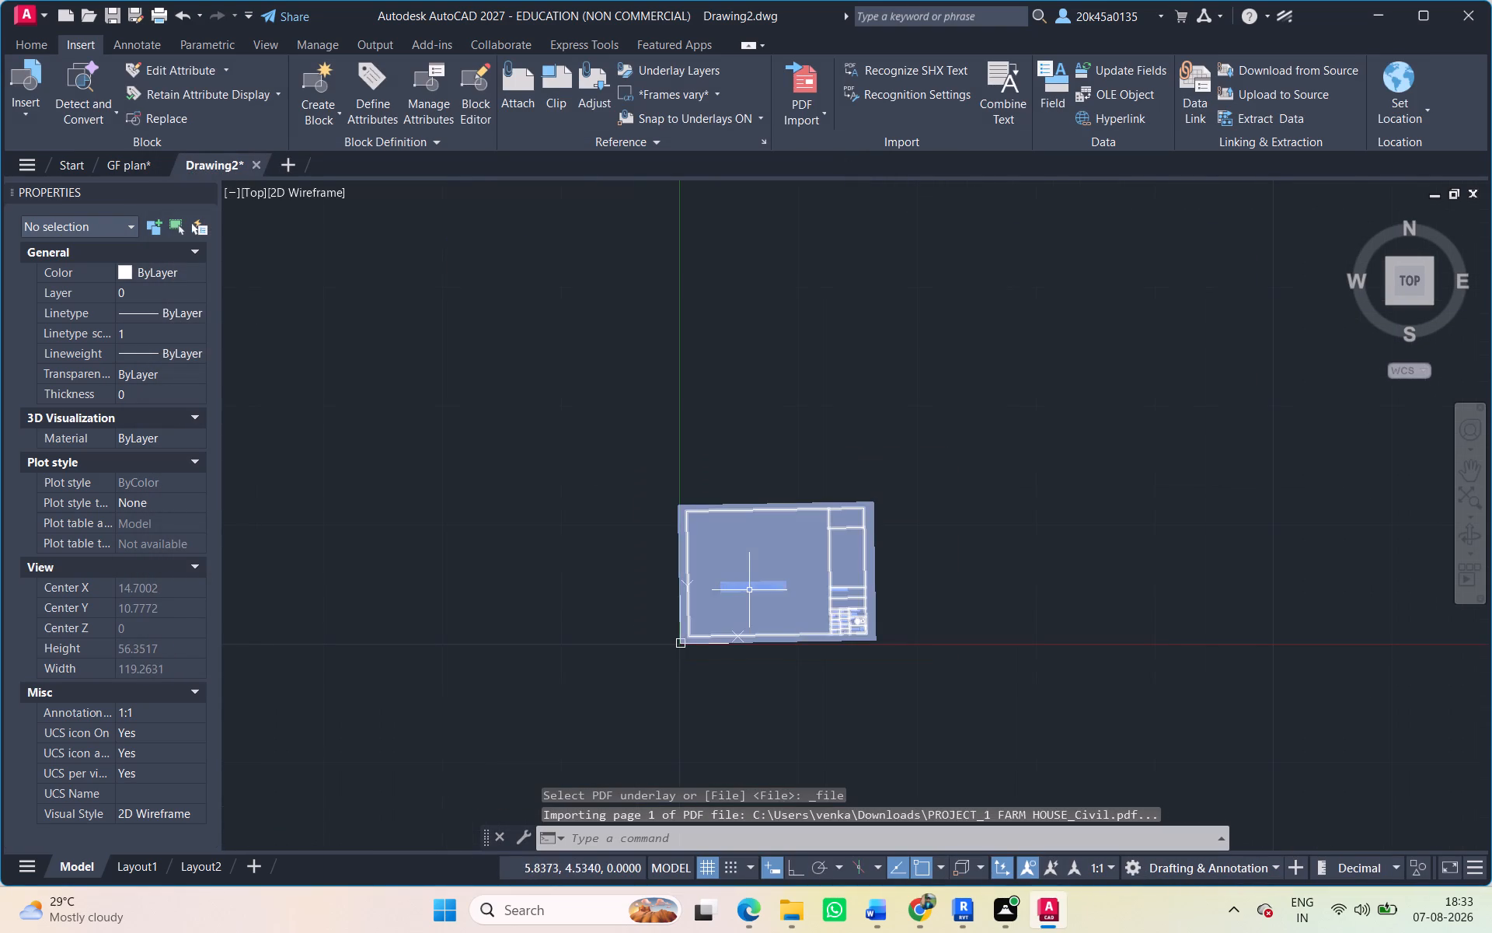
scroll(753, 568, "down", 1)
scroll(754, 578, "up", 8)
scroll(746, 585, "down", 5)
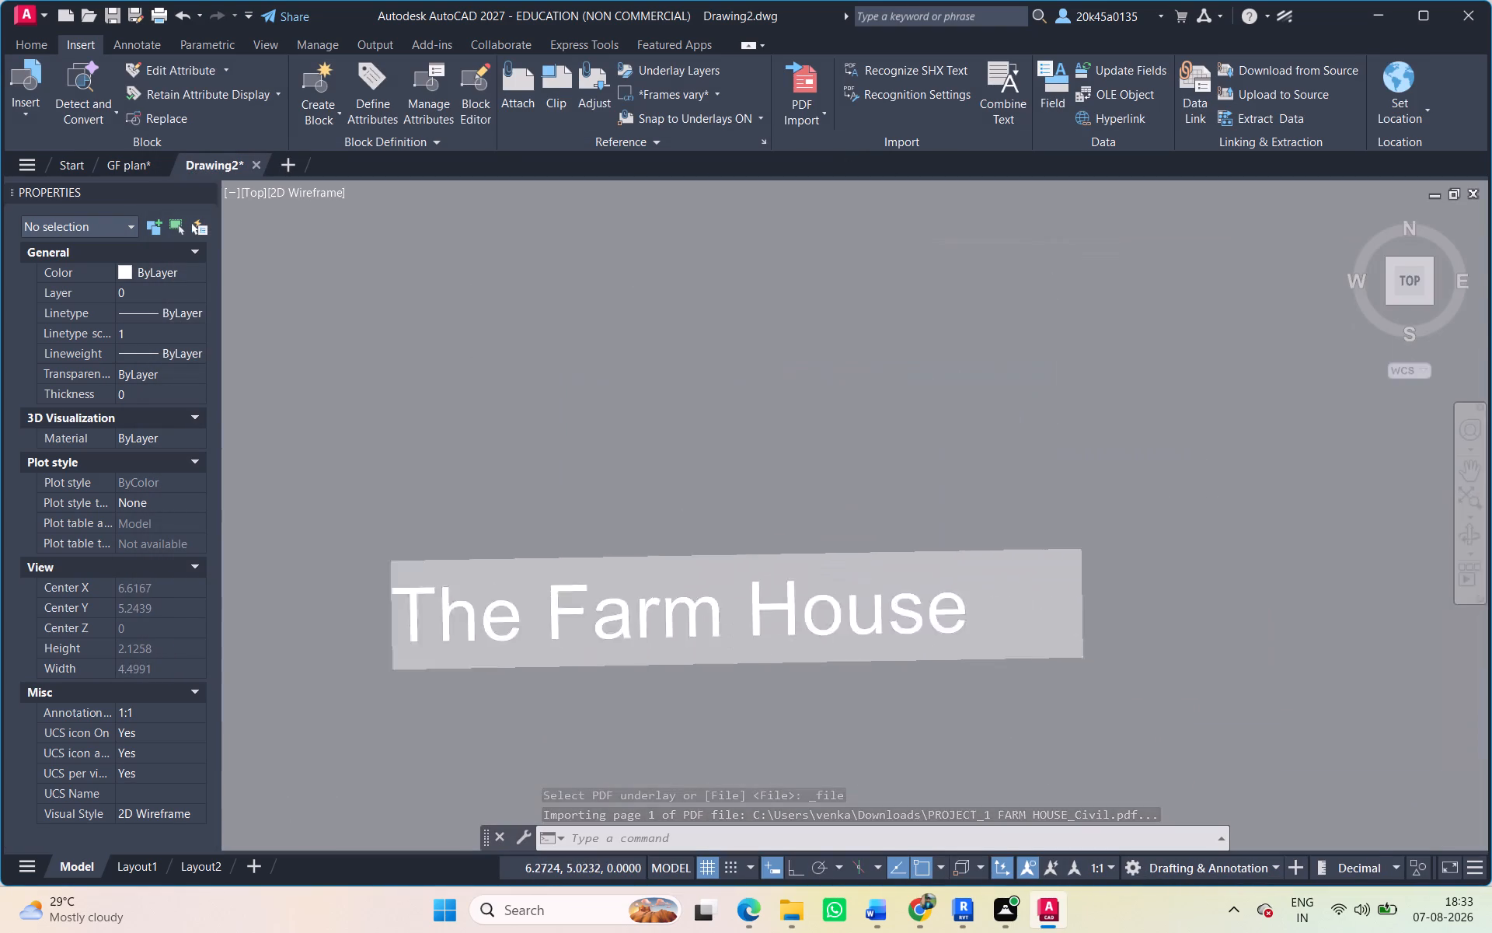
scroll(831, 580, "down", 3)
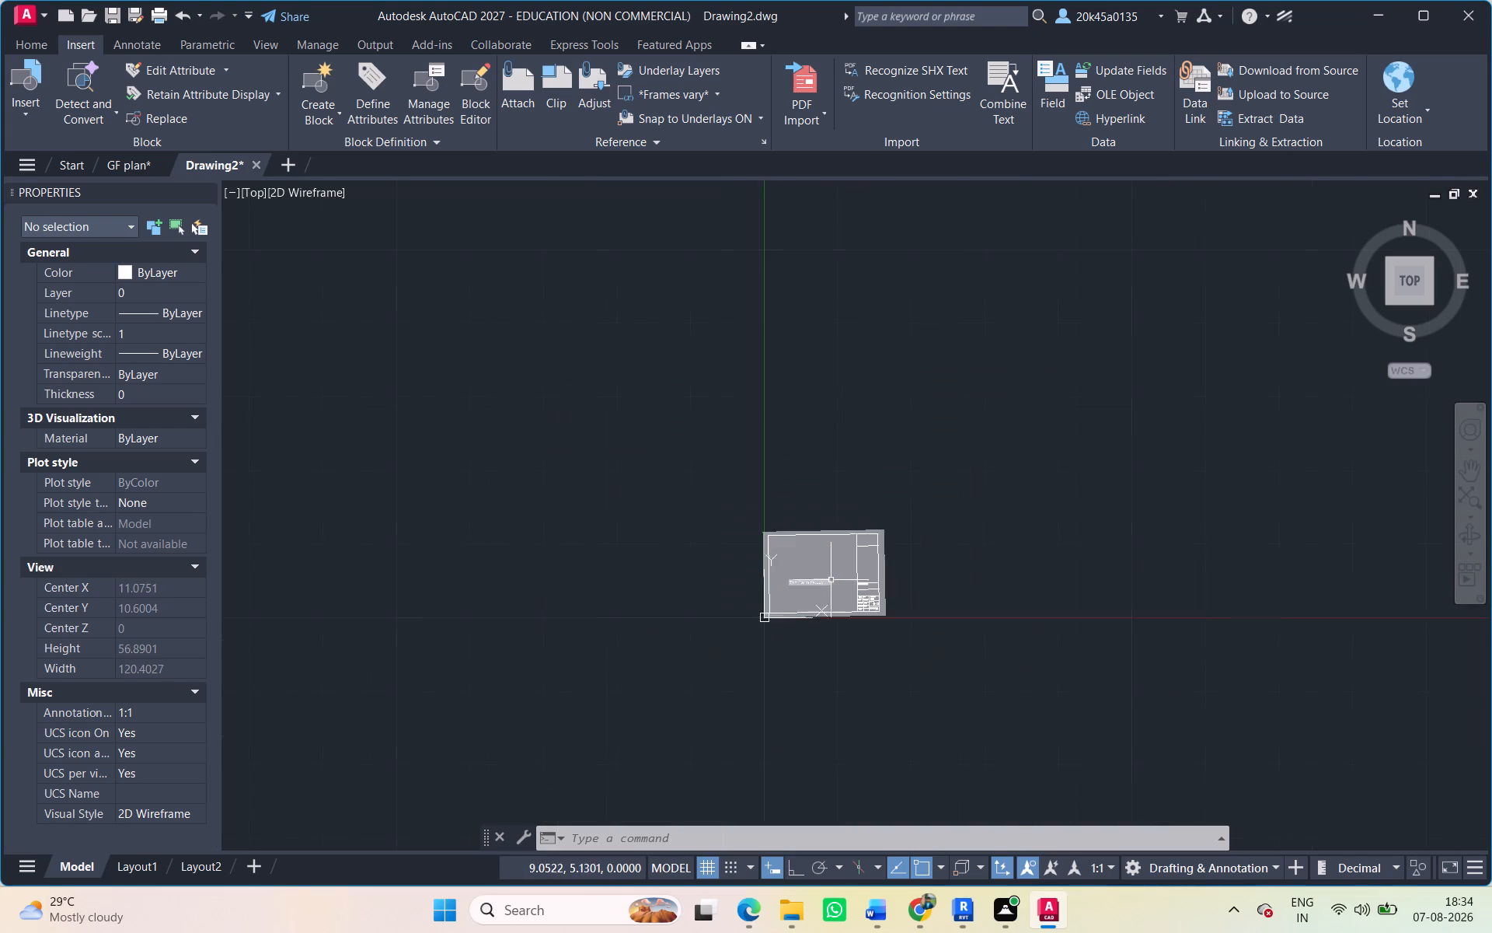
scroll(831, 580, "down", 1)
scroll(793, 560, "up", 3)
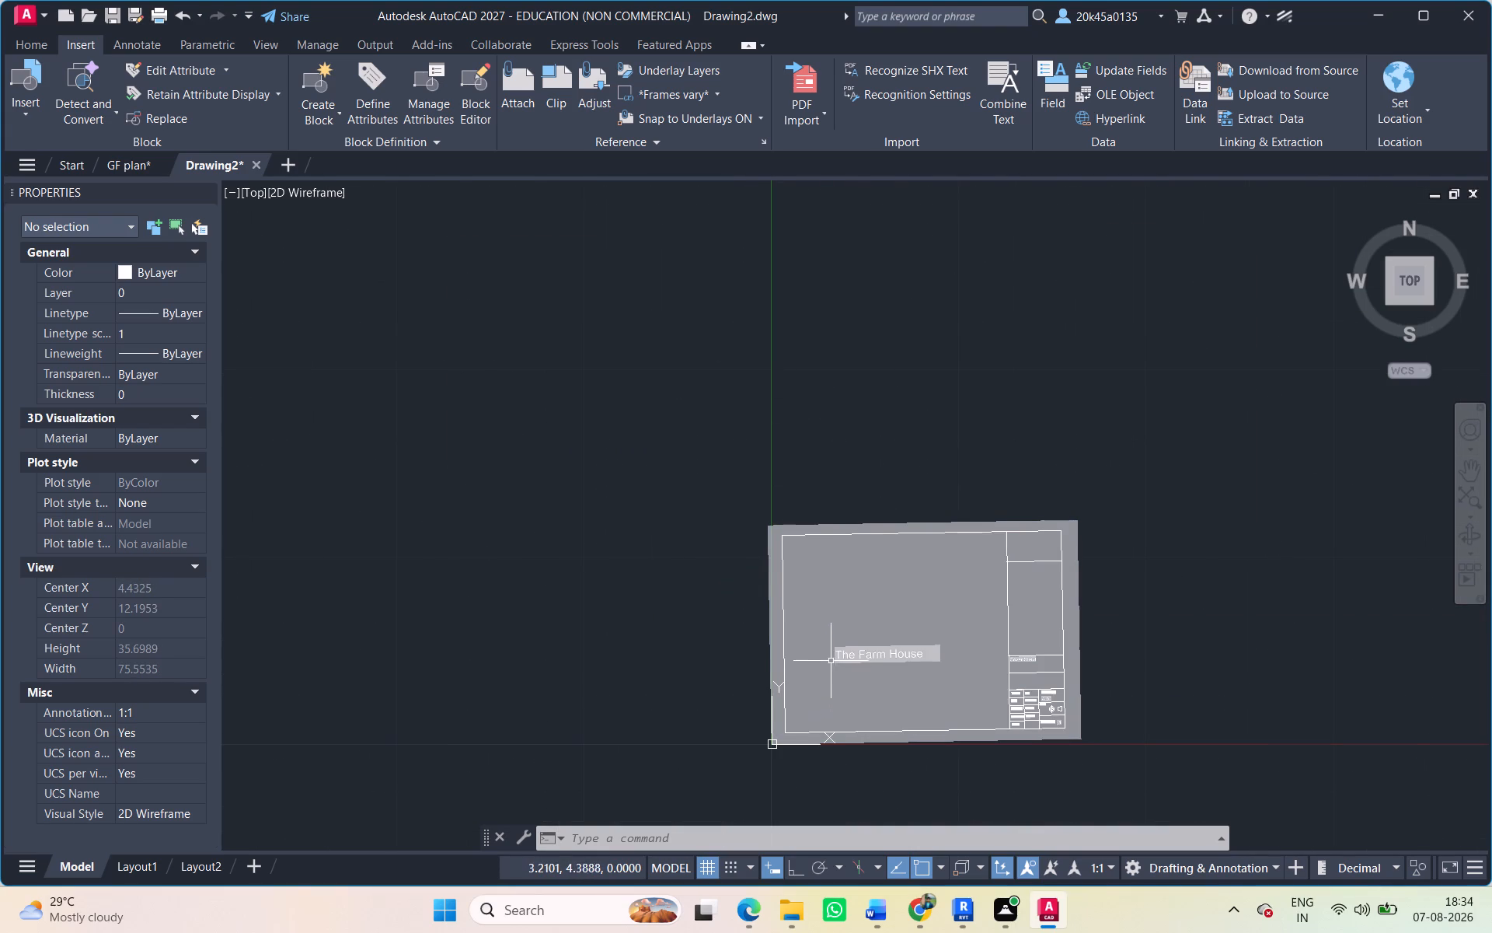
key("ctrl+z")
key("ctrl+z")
Import page 2 of PROJECT_1 FARM HOUSE_Civil.pdf, the ground floor plan, at scale 1 with a rotation of 1.
left_click(786, 122)
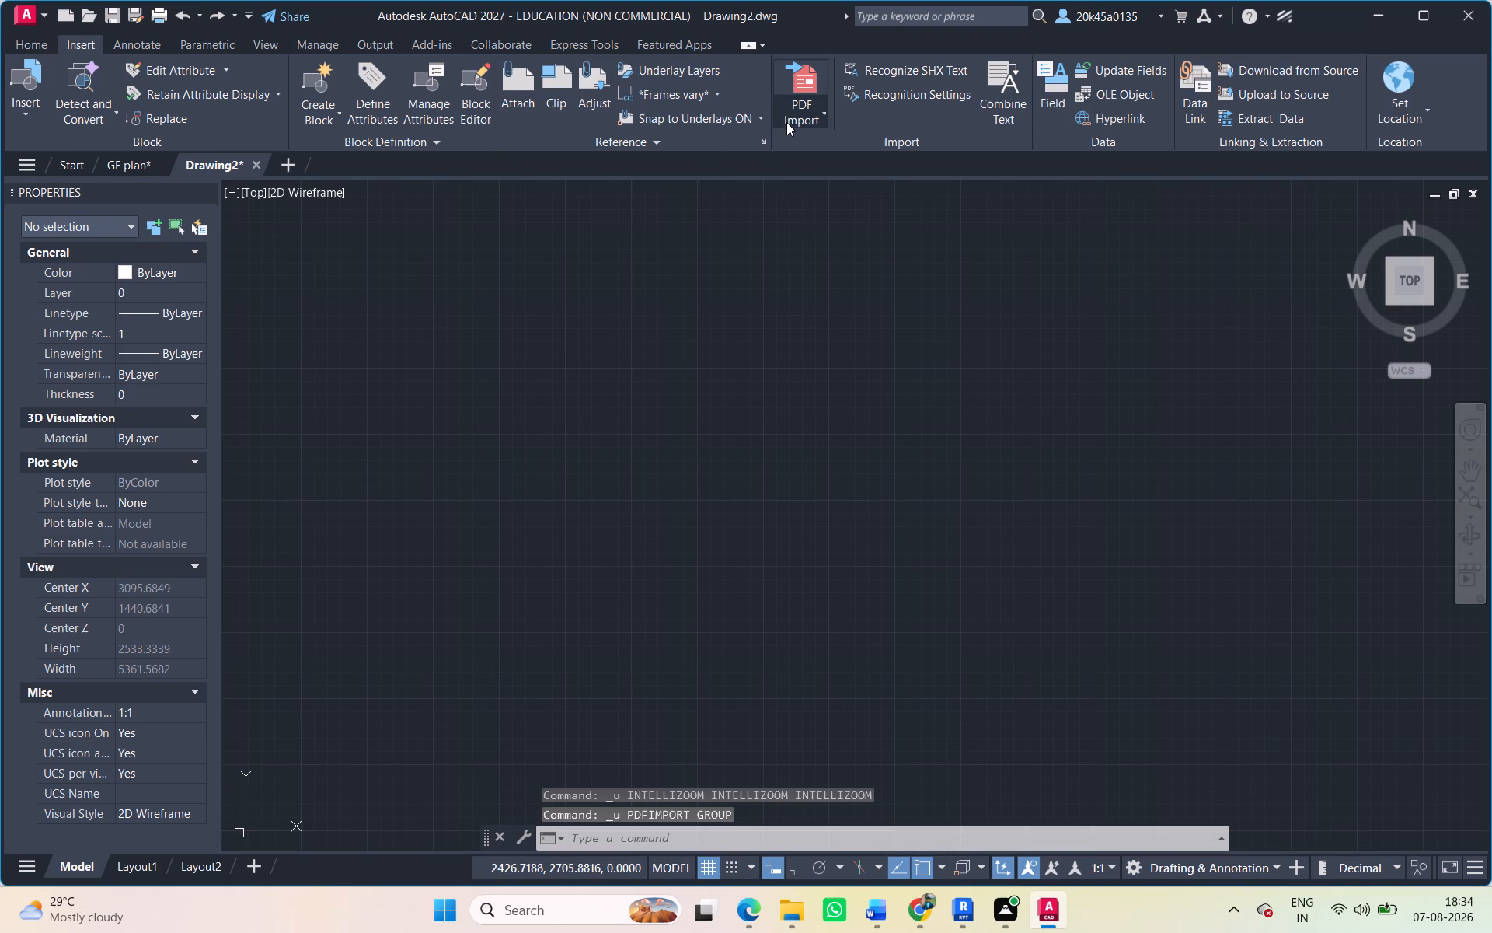
left_click(814, 167)
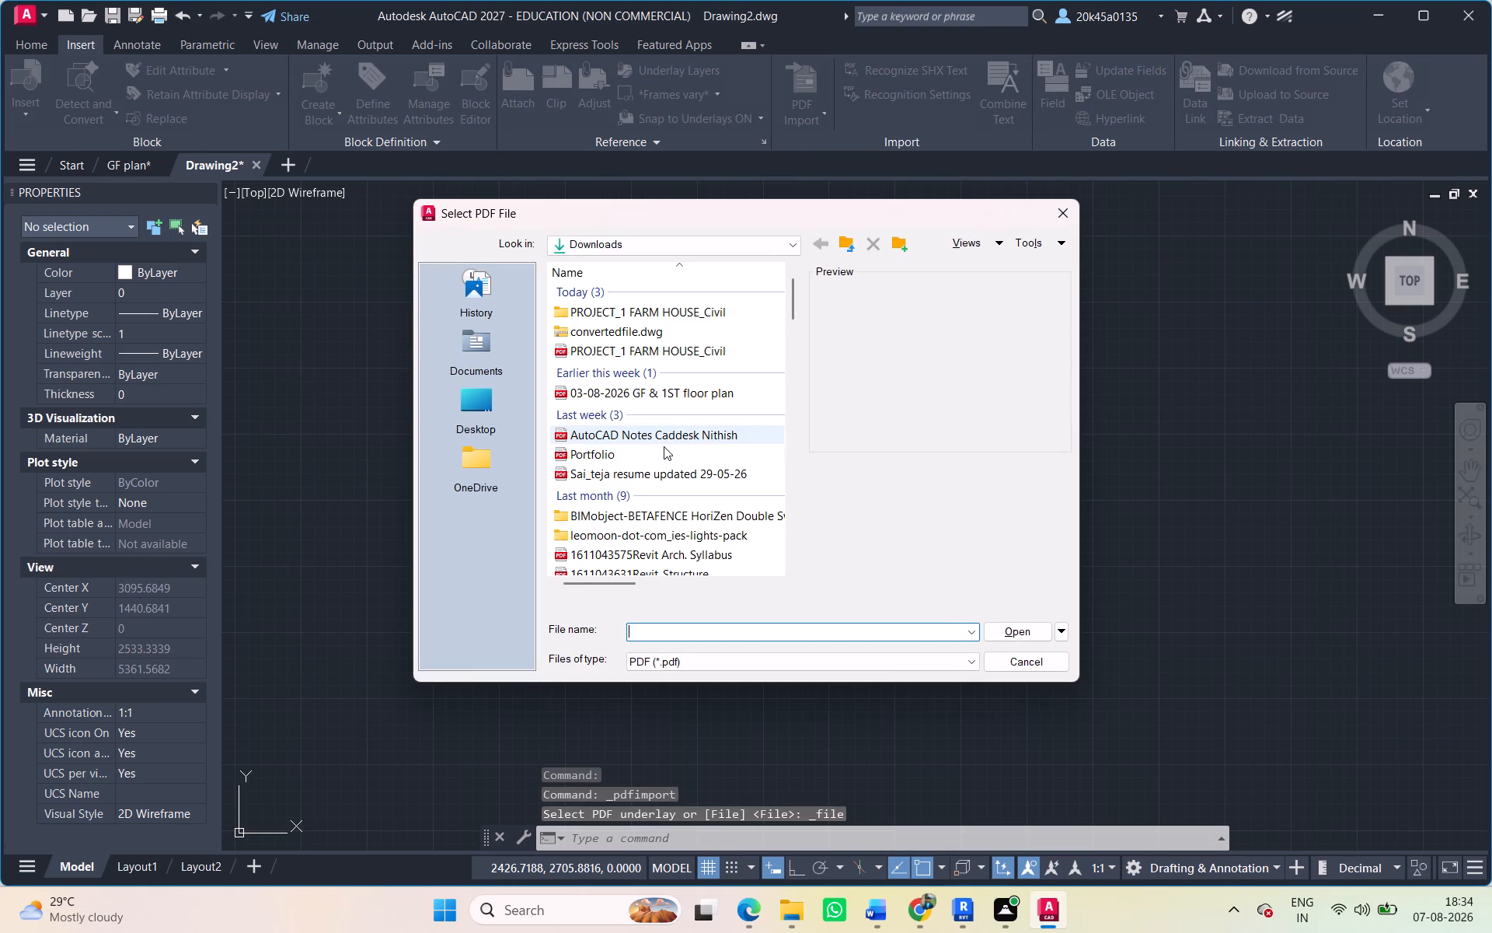
left_click(657, 347)
scroll(922, 431, "down", 1)
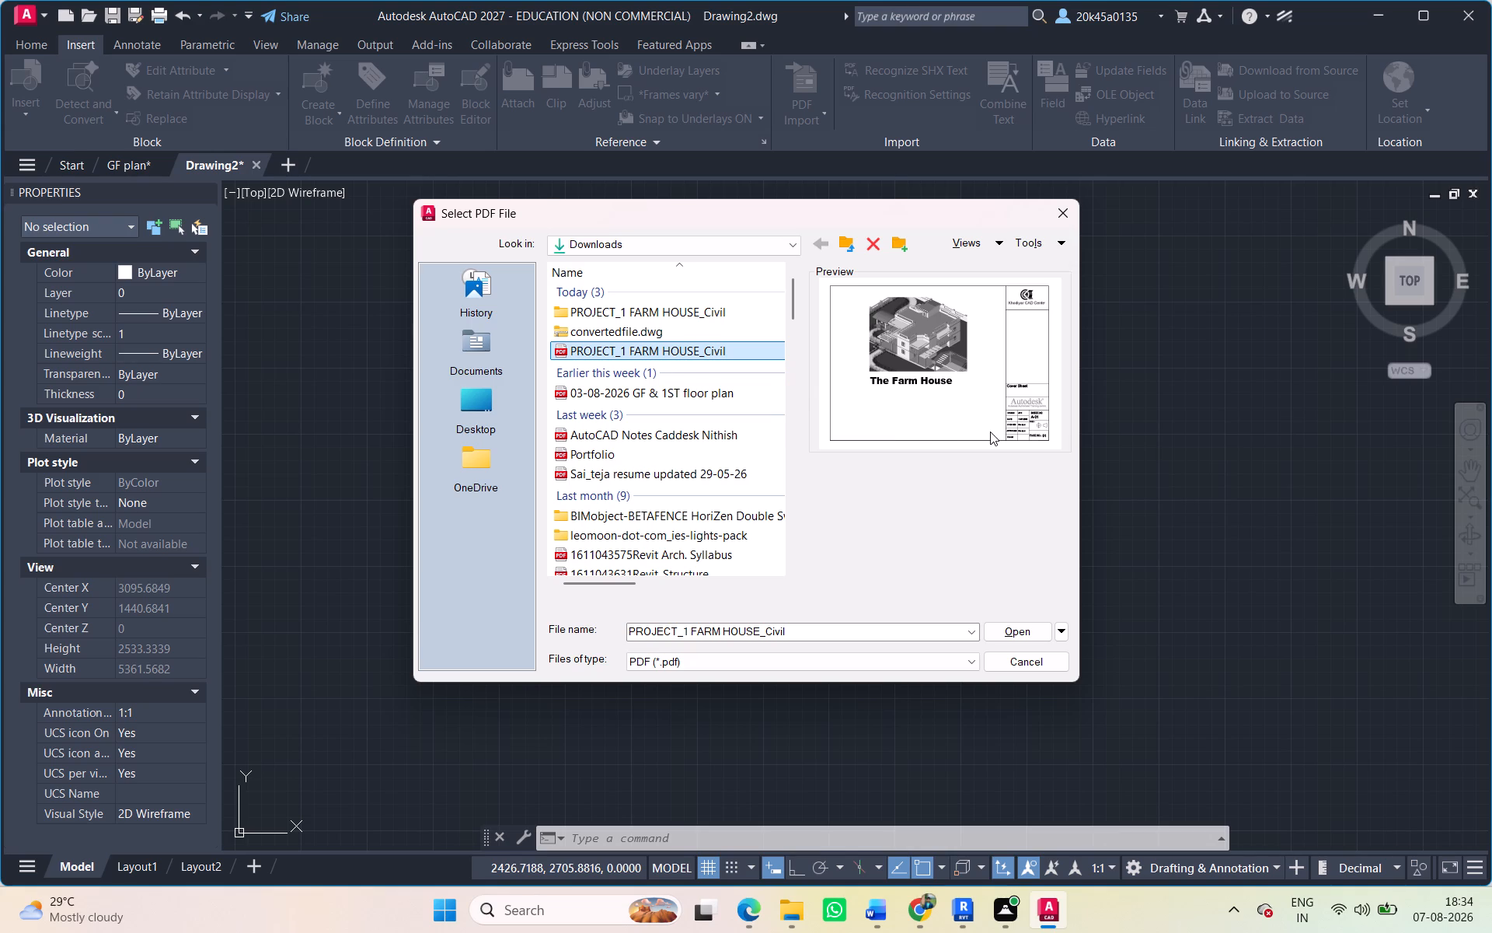
left_click(1000, 631)
left_click(311, 315)
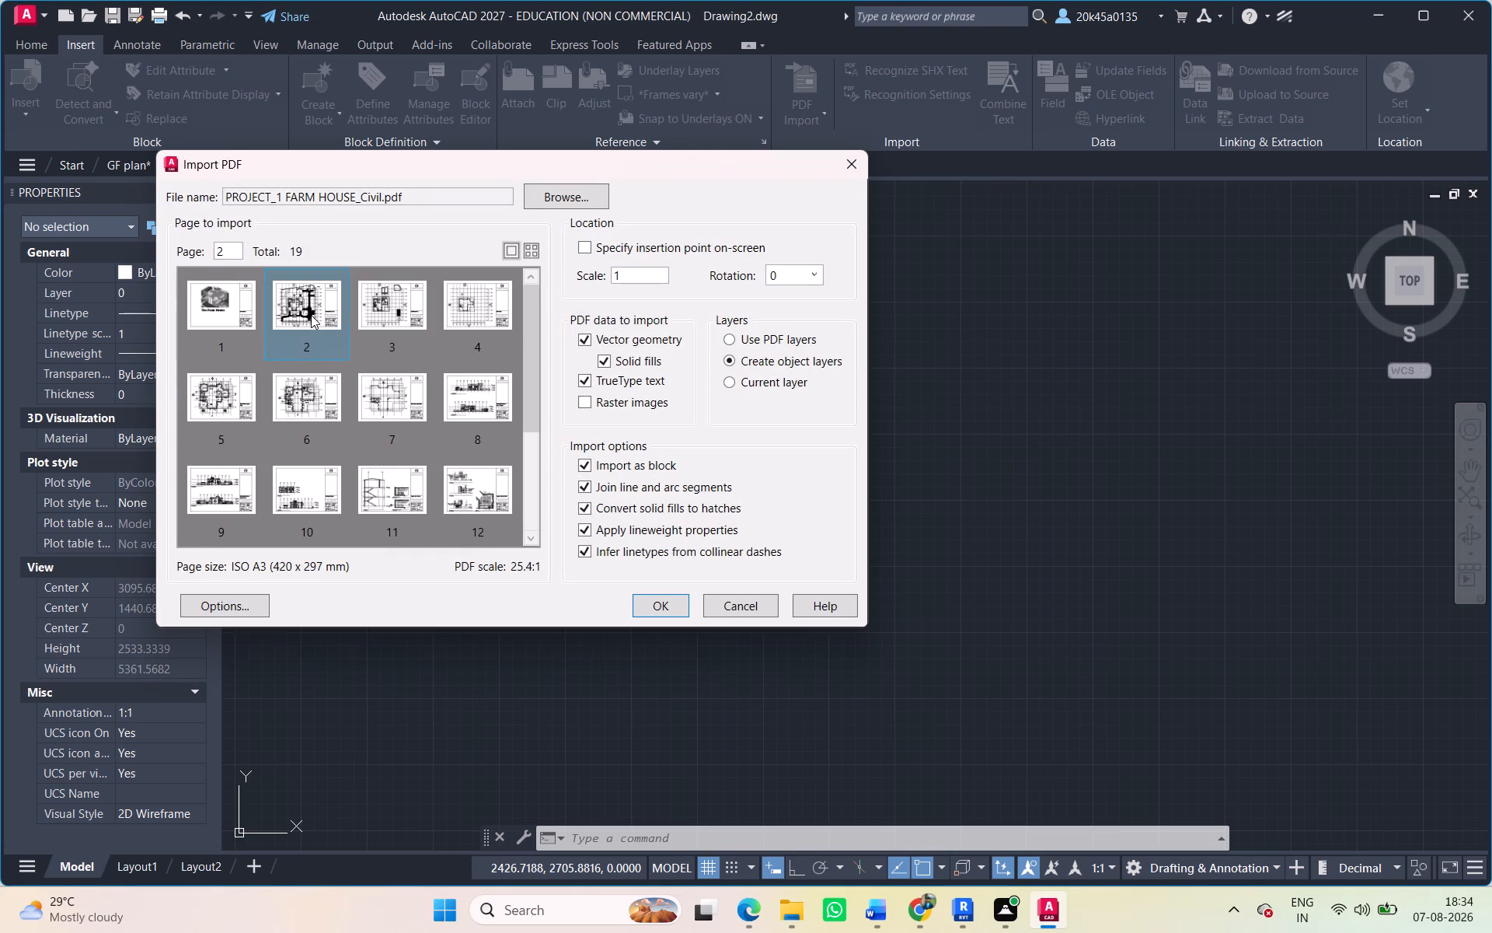
left_click(794, 279)
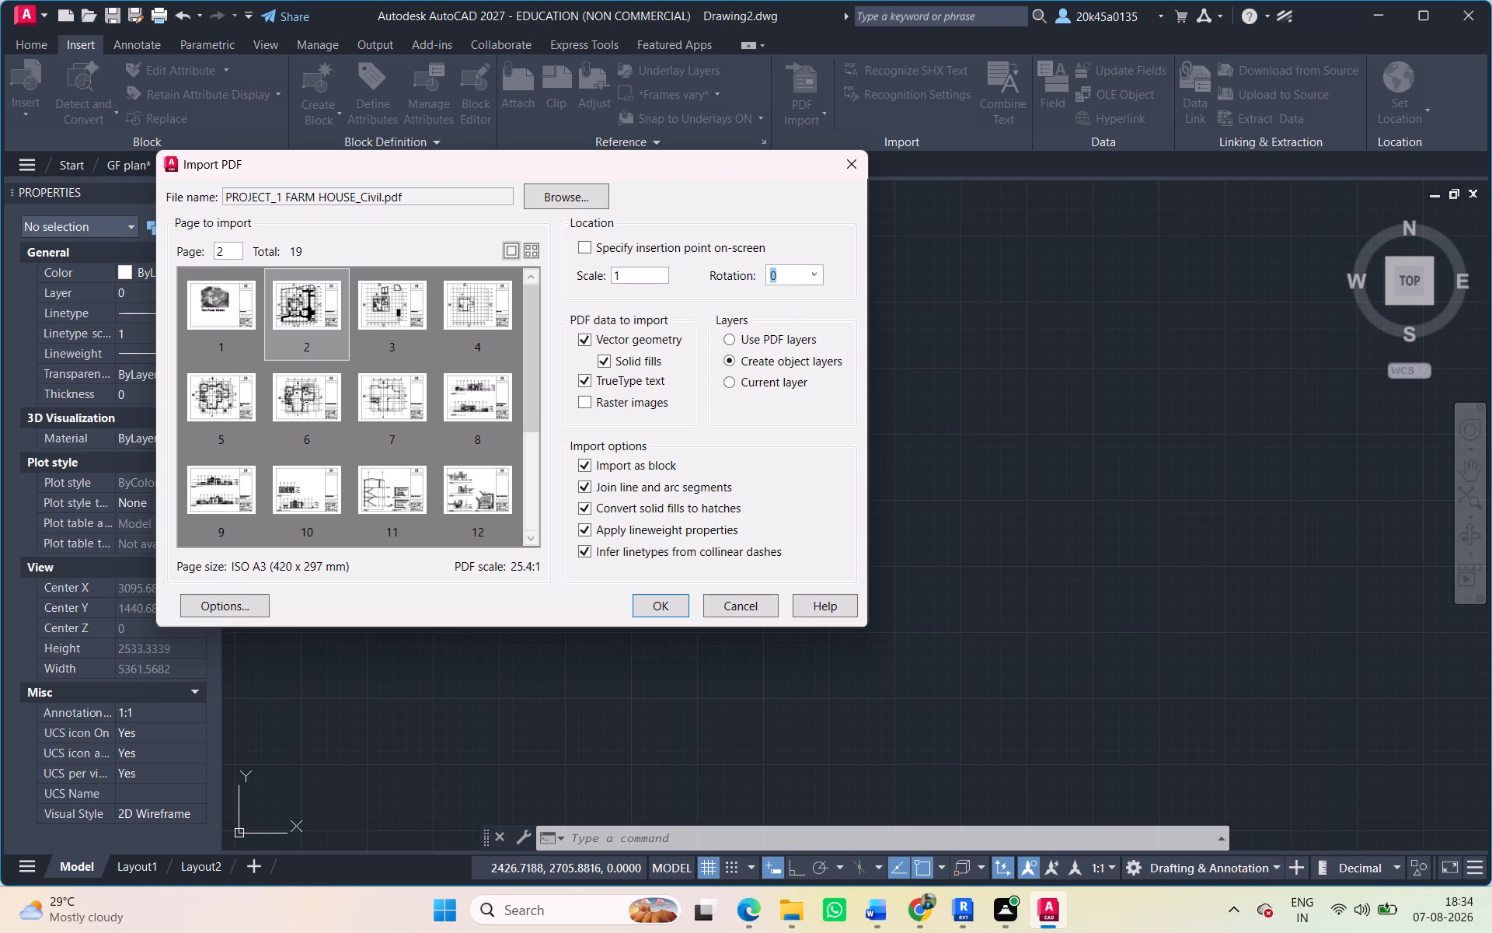
key("1")
key("BackSpace")
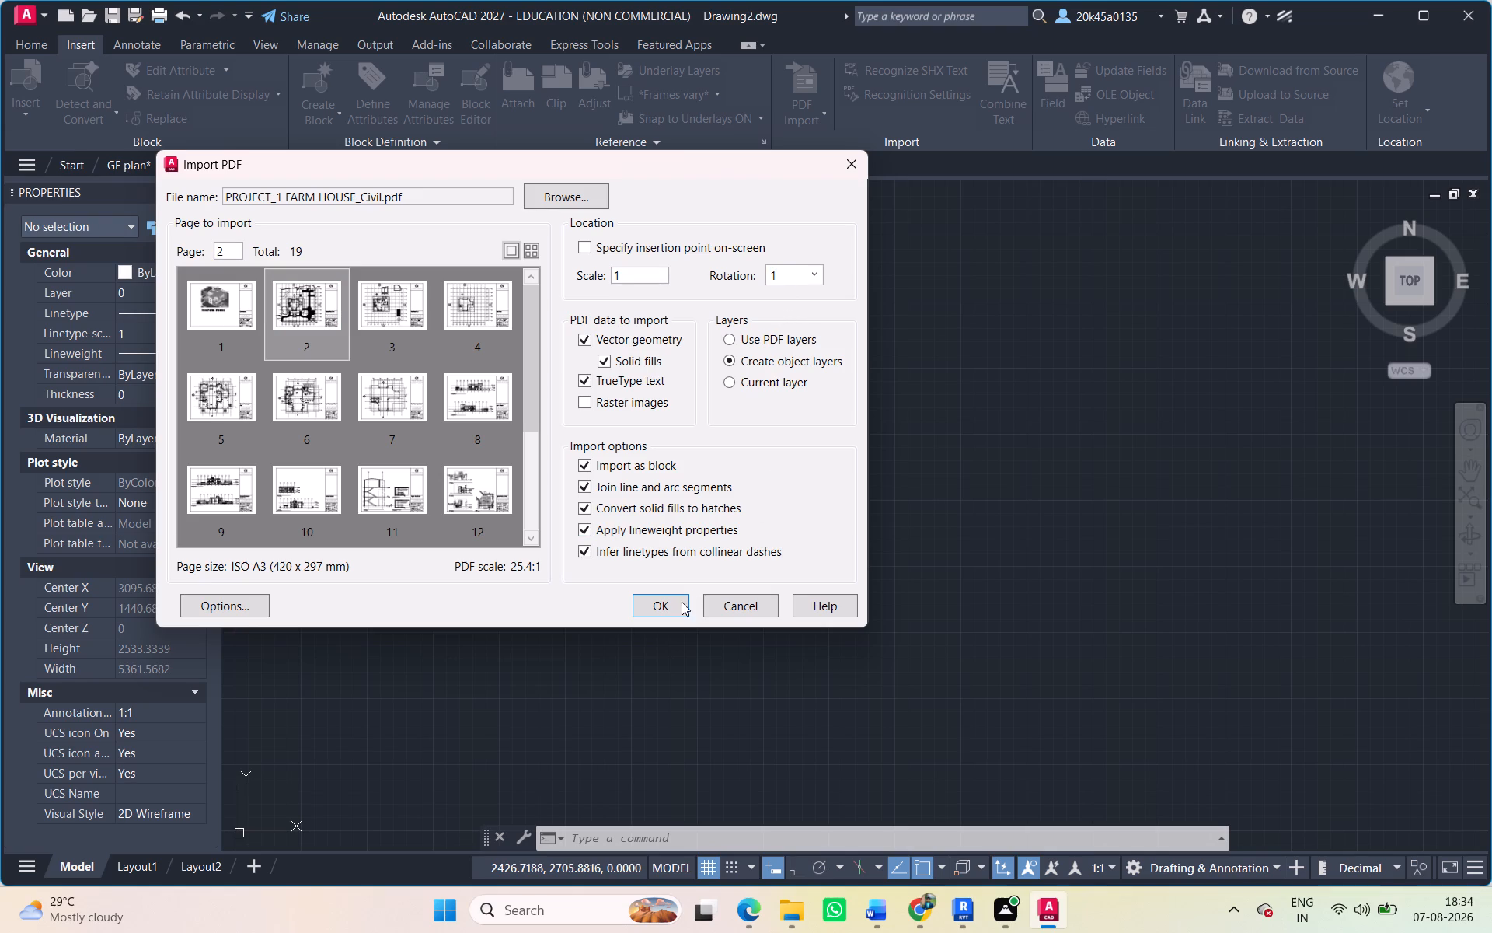
left_click(674, 606)
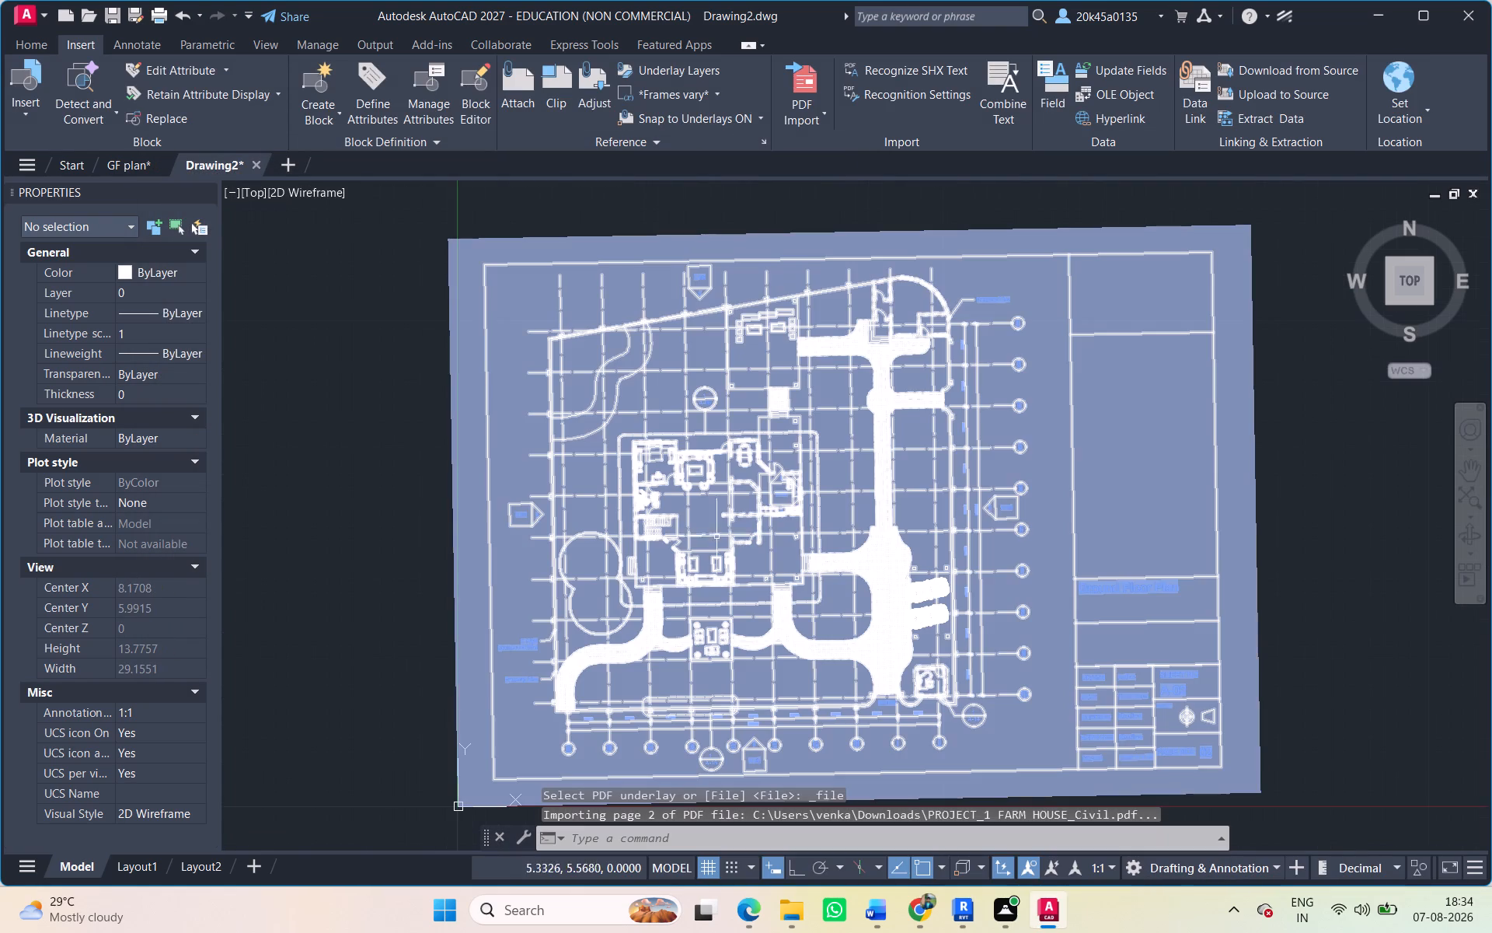
Check the thickness of the hatched interior wall west of the kitchen with a trial dimension.
scroll(766, 509, "up", 3)
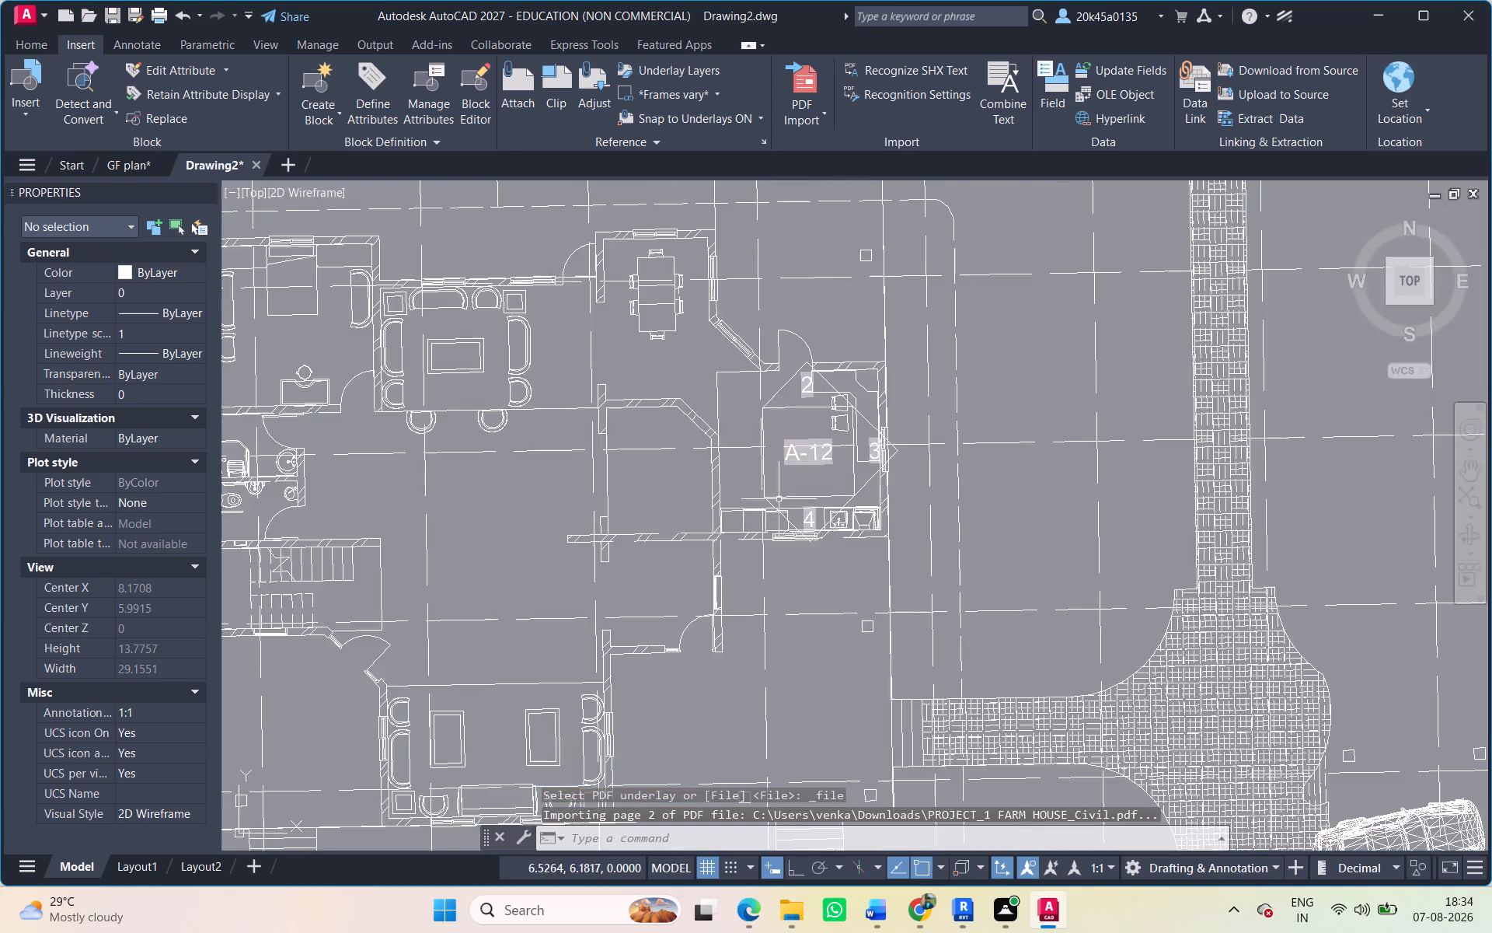
scroll(798, 456, "up", 2)
middle_click_drag(742, 455, 856, 506)
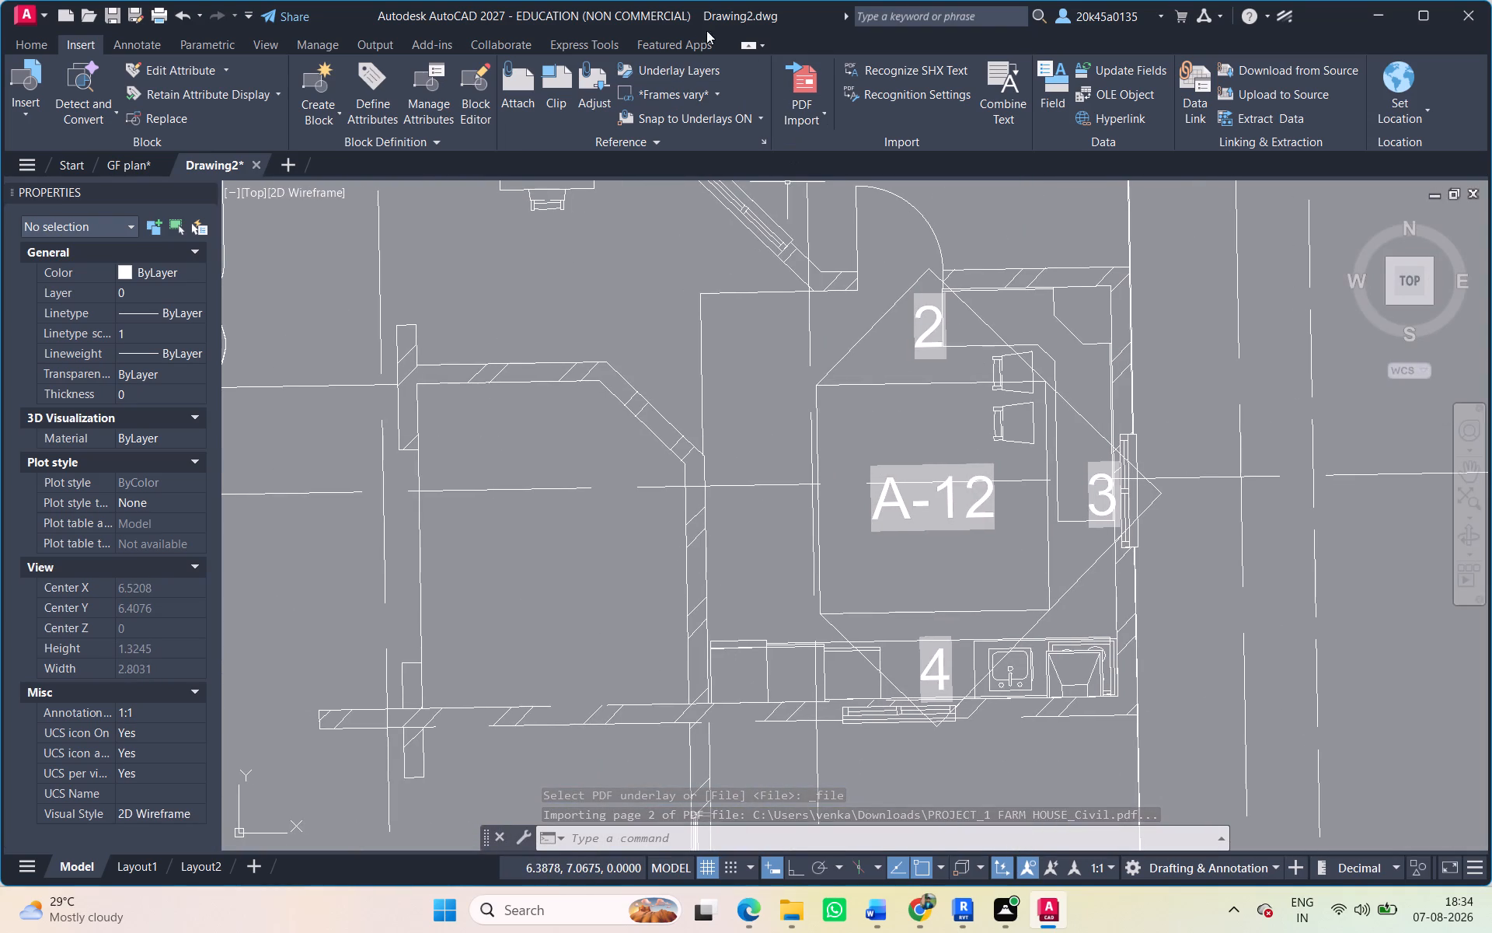
left_click(51, 43)
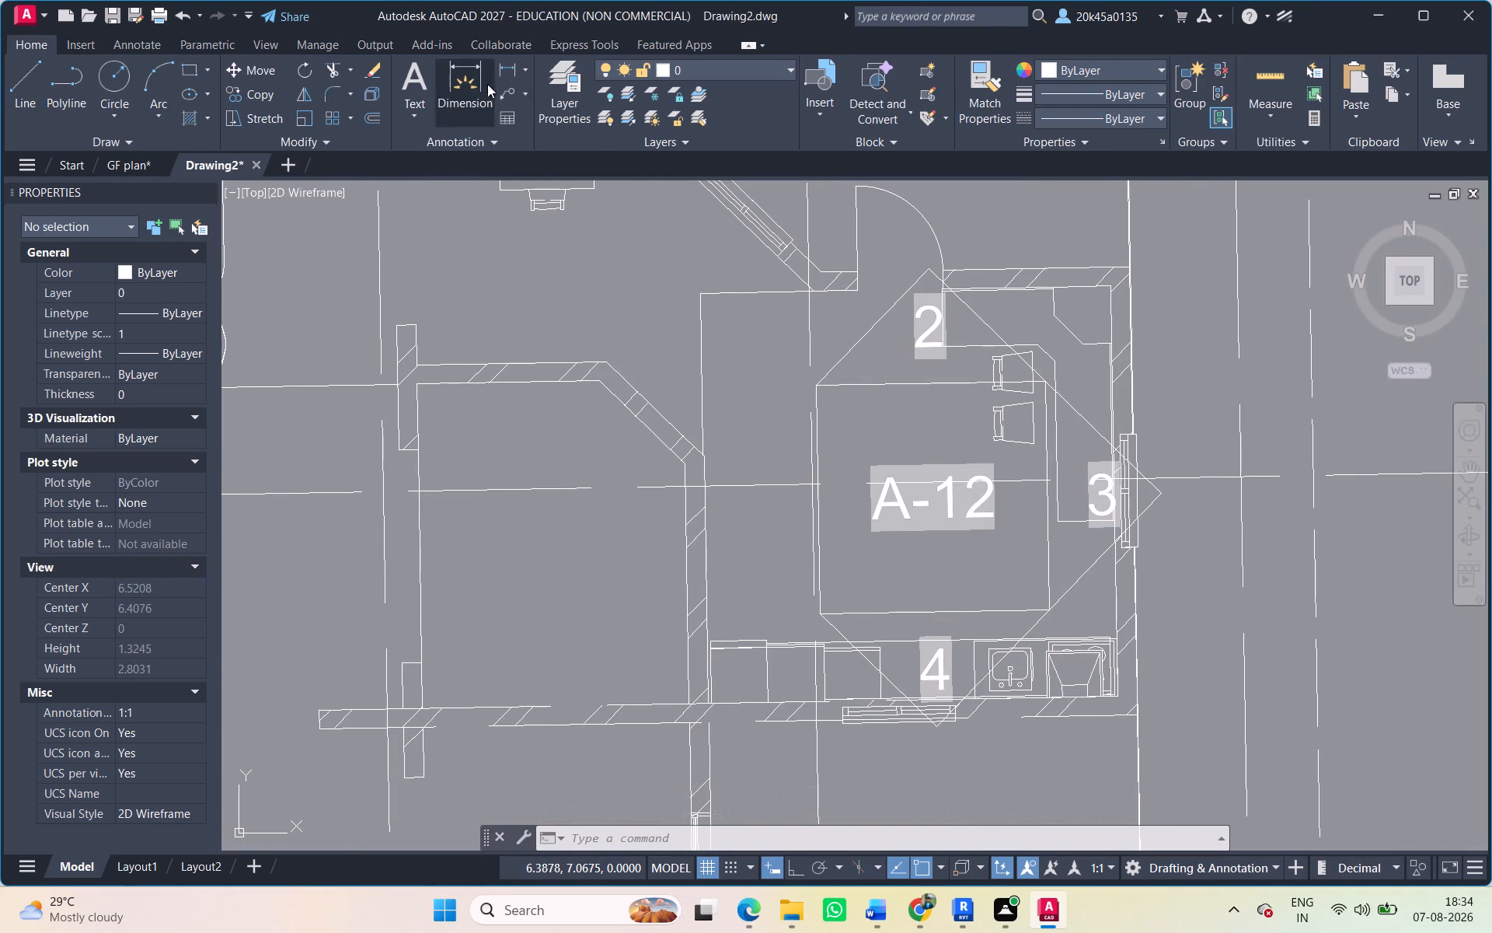
left_click(476, 82)
scroll(576, 379, "up", 2)
middle_click_drag(498, 339, 1110, 337)
scroll(537, 337, "up", 1)
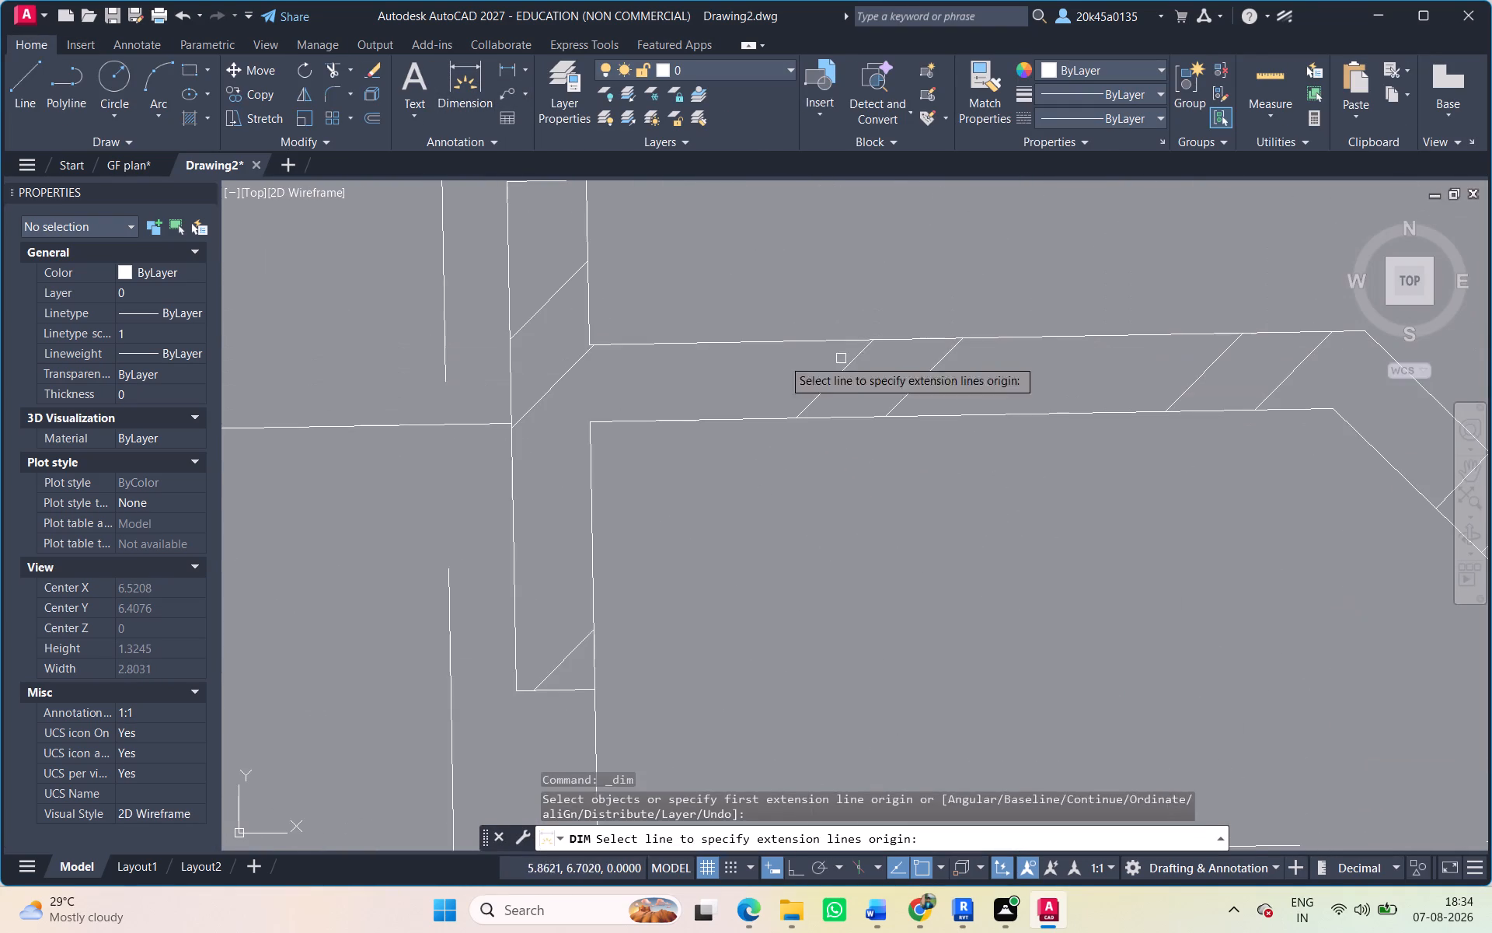
left_click(590, 342)
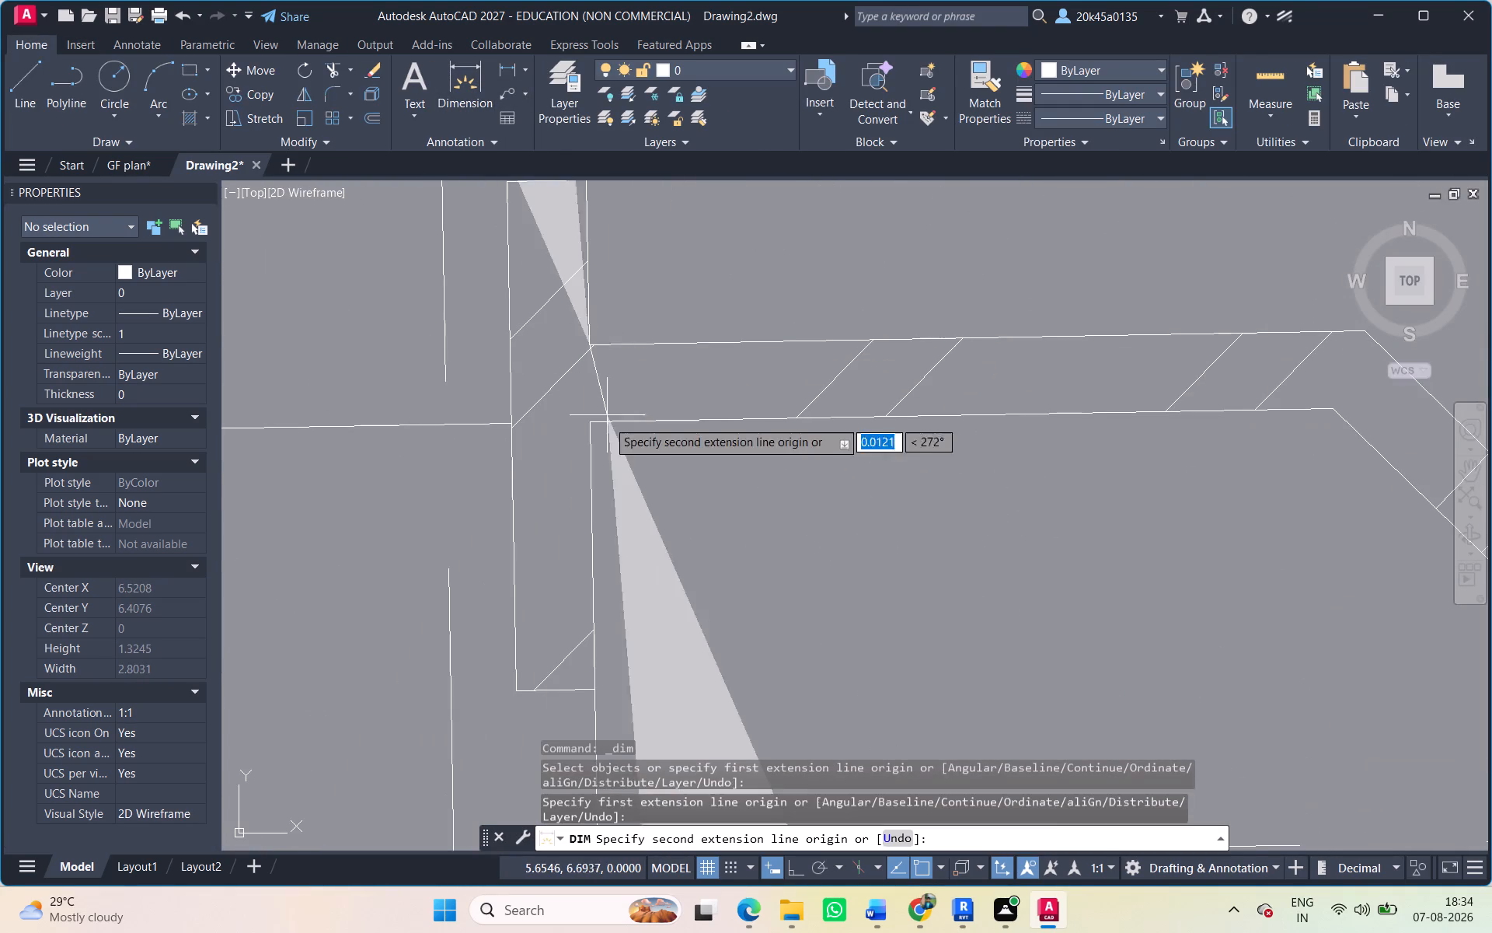
left_click(594, 418)
scroll(594, 418, "down", 3)
scroll(697, 416, "down", 4)
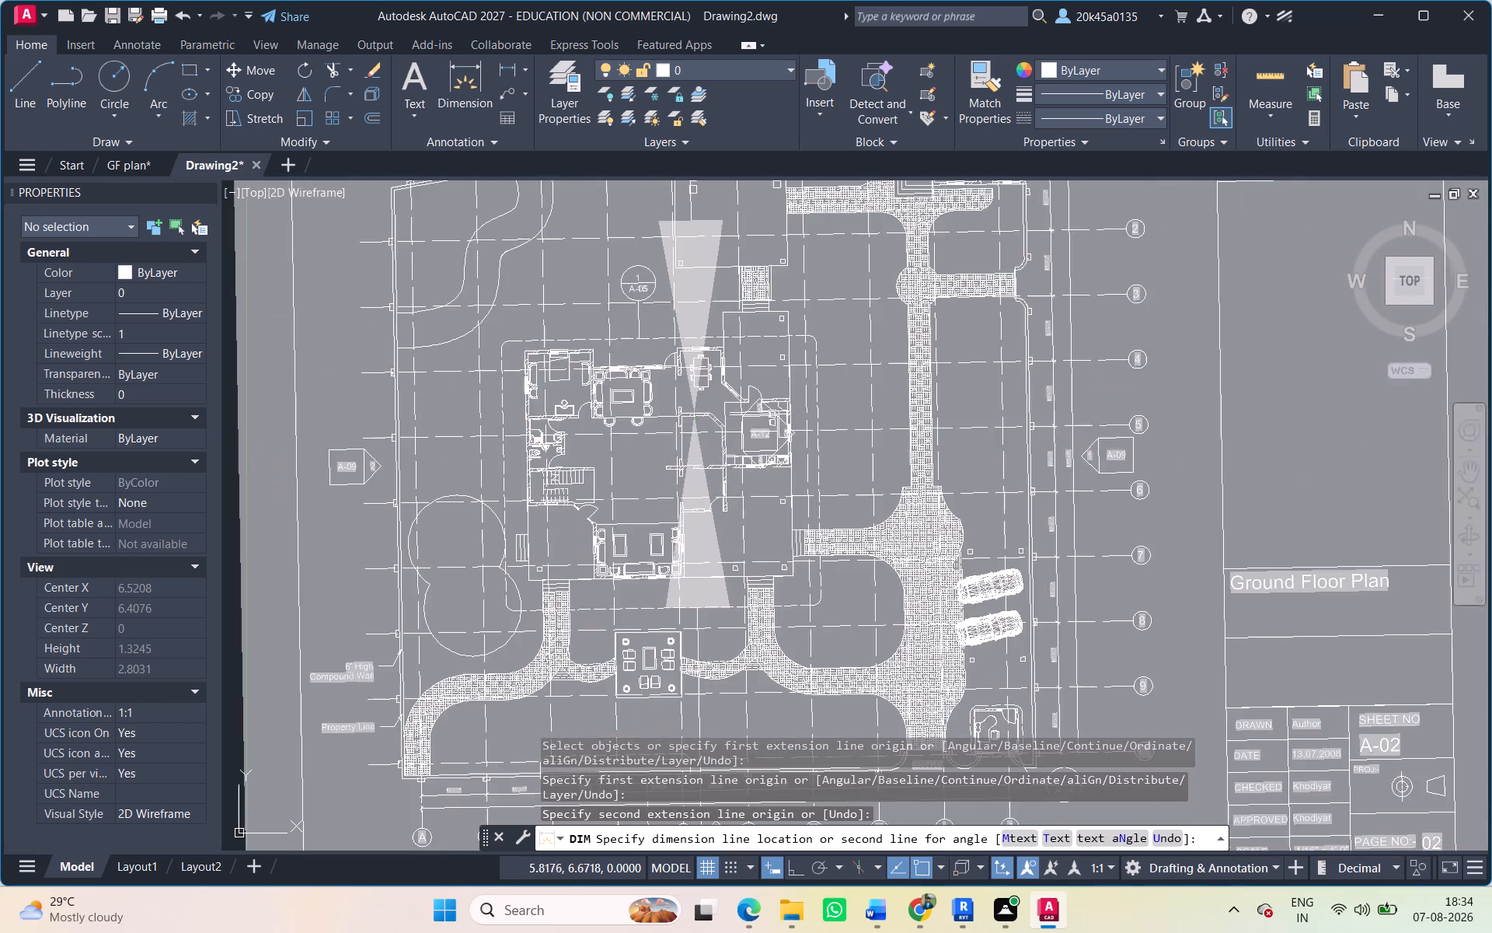
scroll(697, 416, "down", 4)
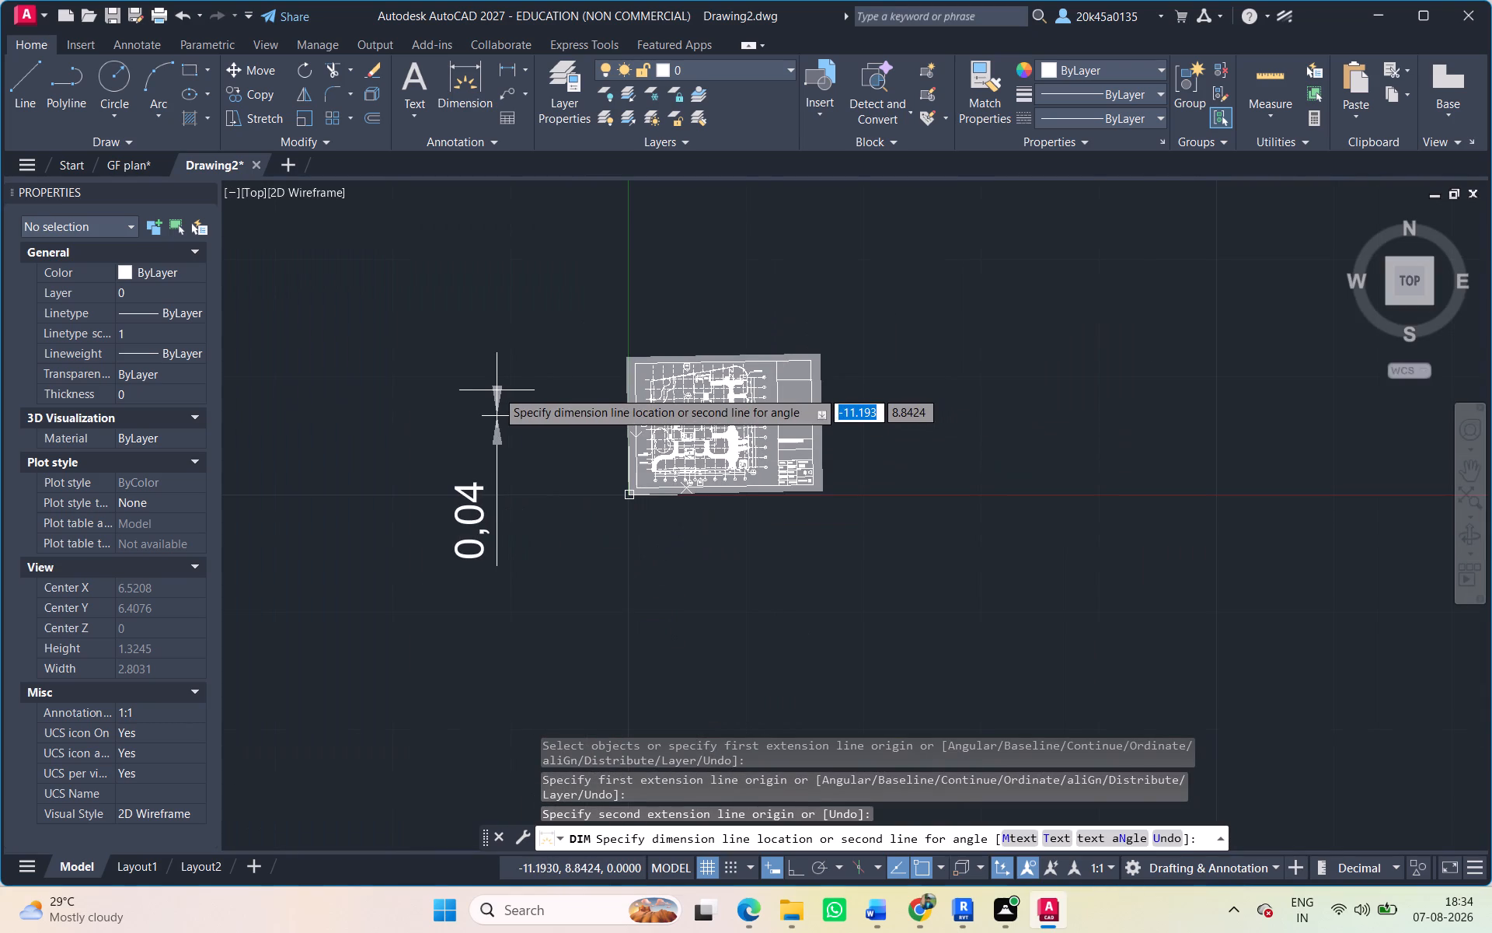
key("Escape")
Configure the drawing units with Engineering length type and 0'-0" precision, and choose the insertion scale units.
key("u")
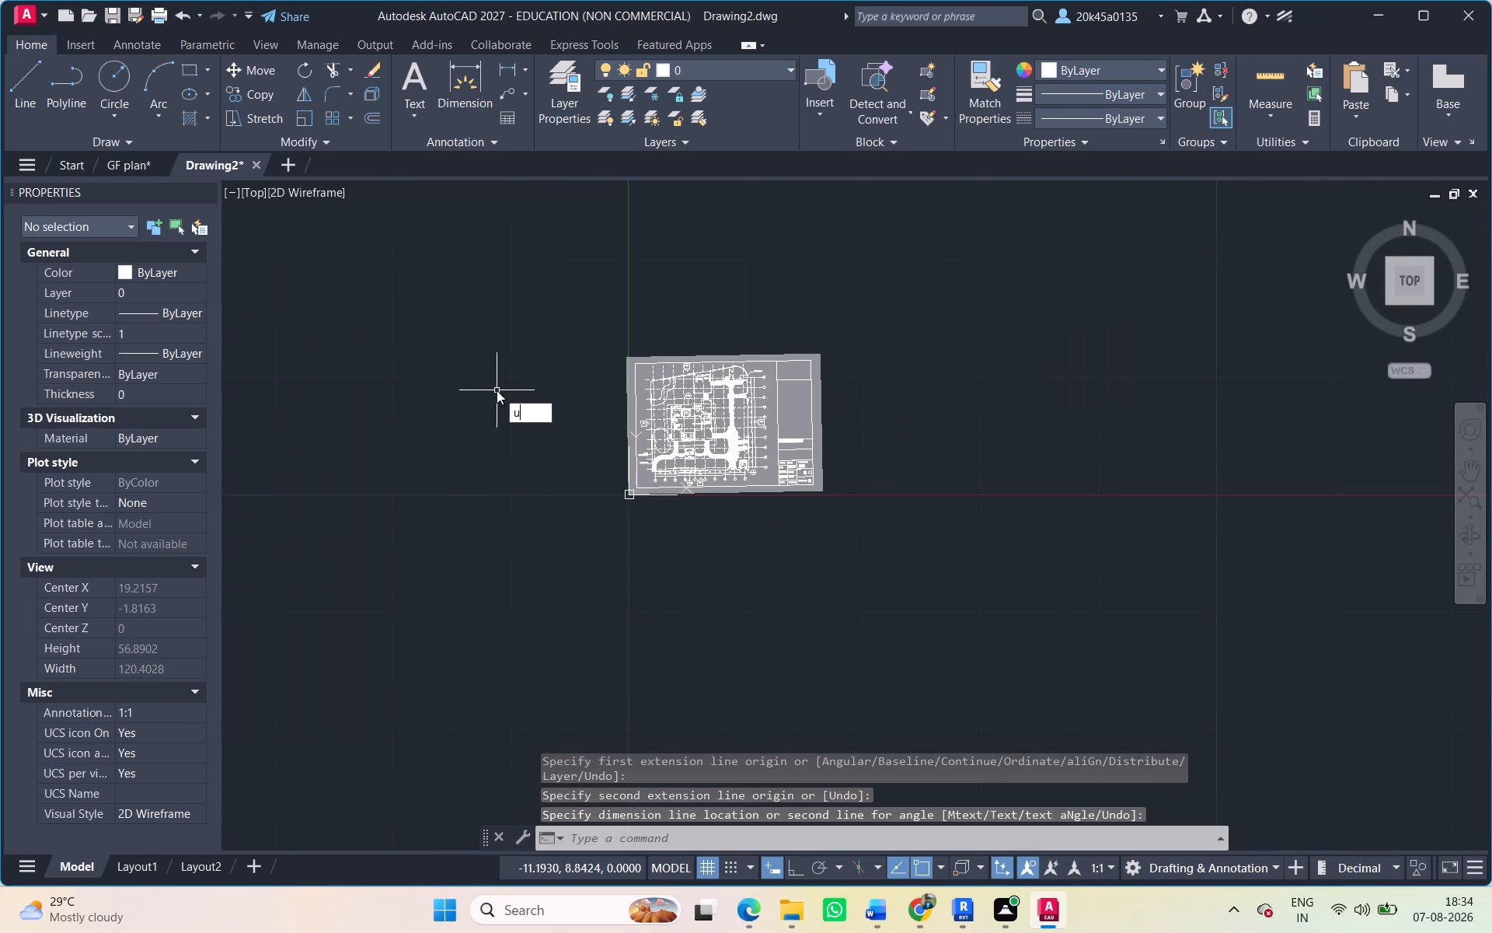
type("n")
key("space")
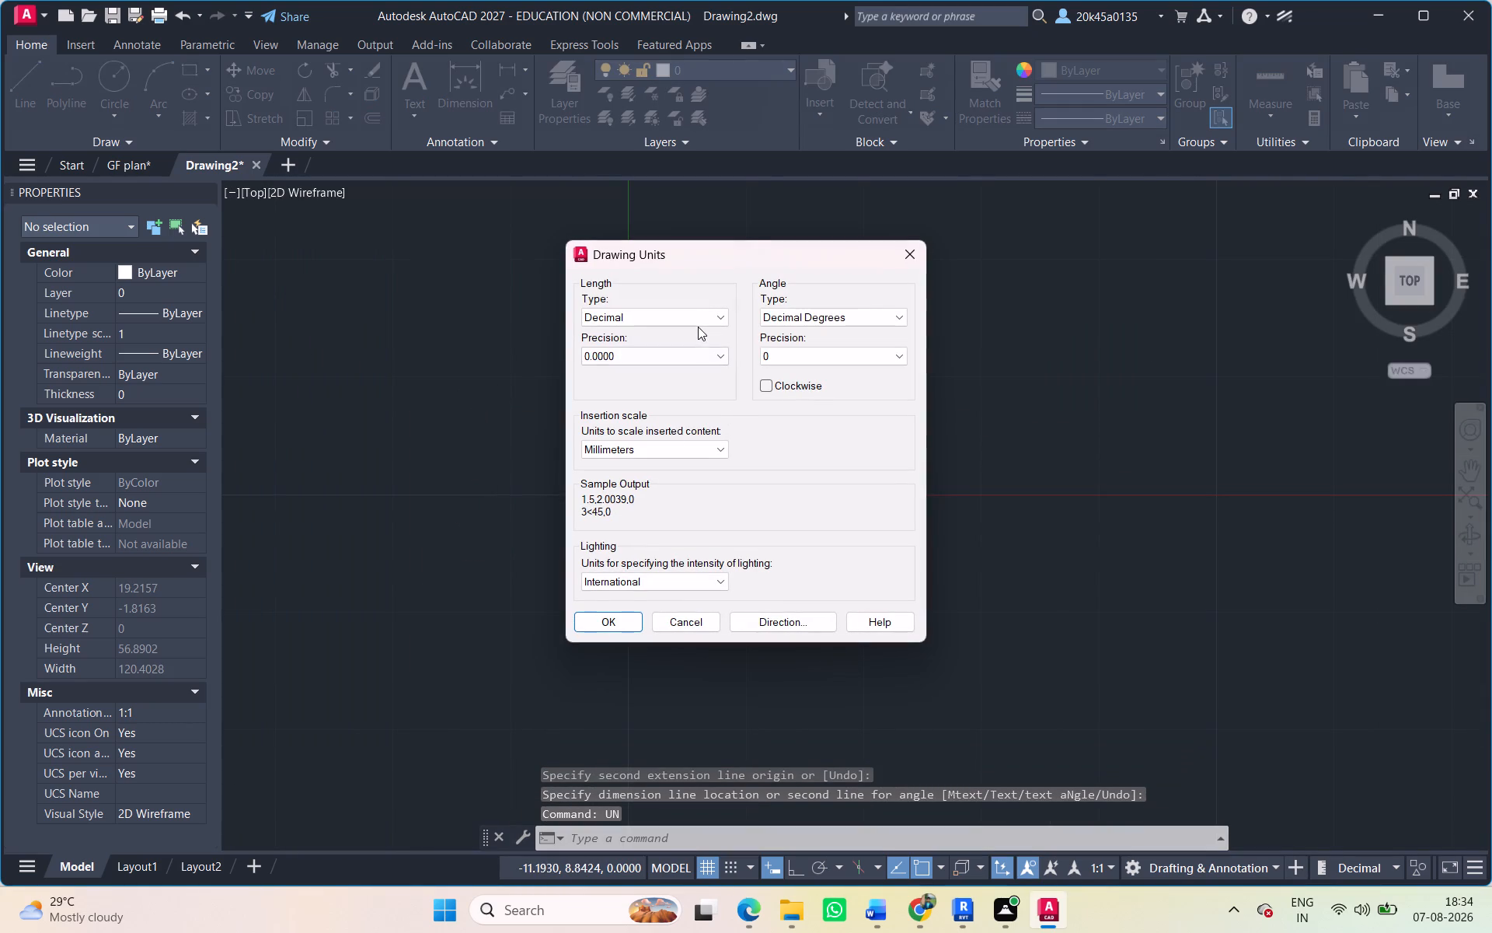
left_click(698, 320)
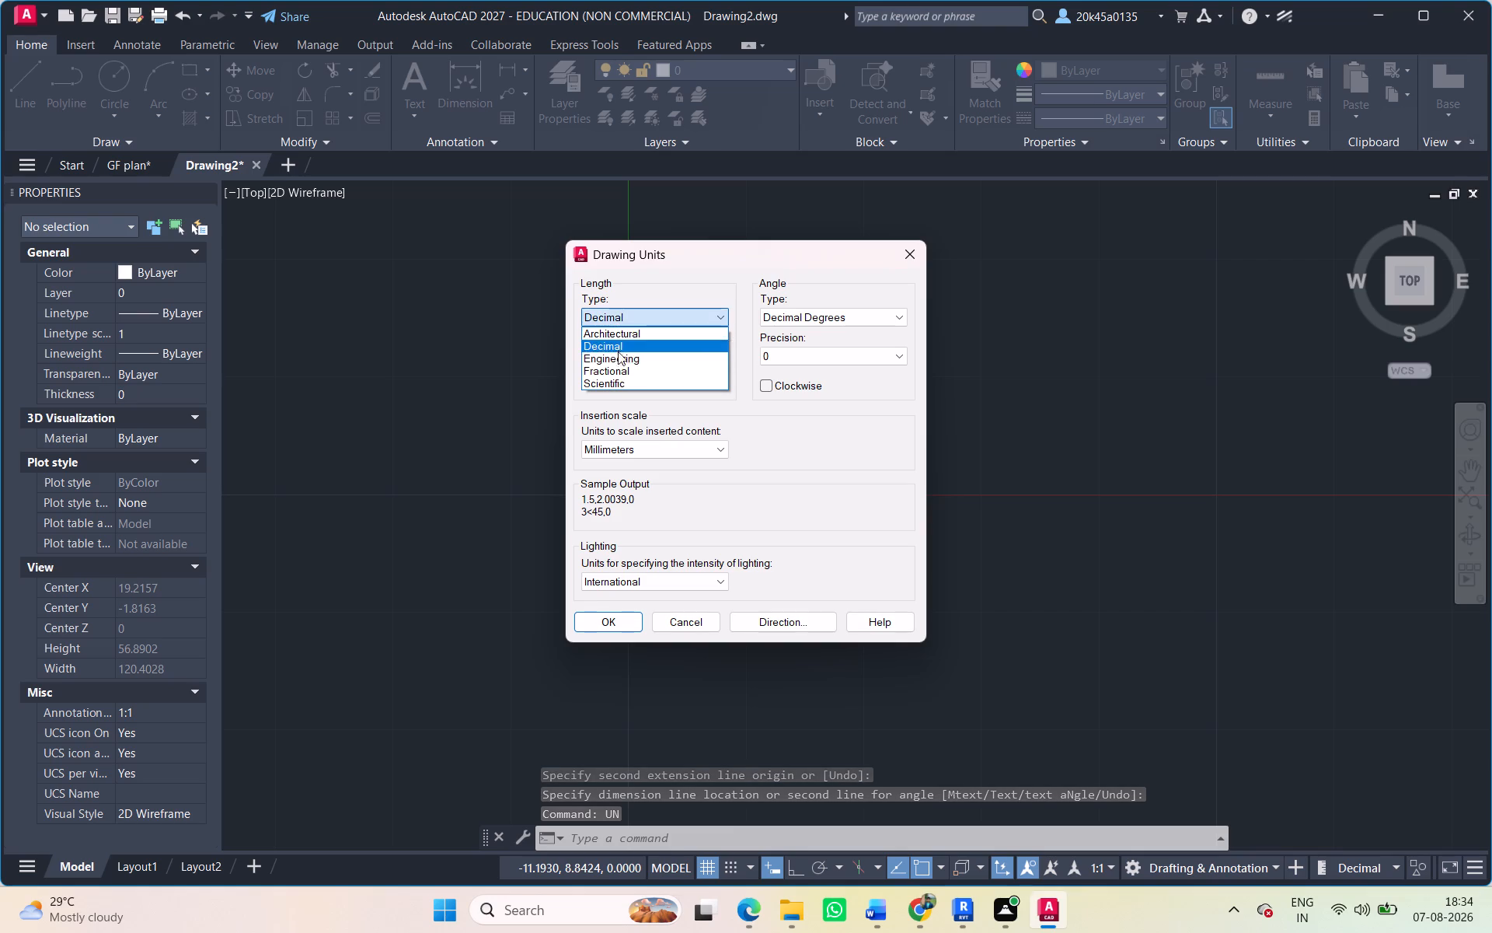
left_click(618, 358)
left_click(636, 361)
left_click(626, 371)
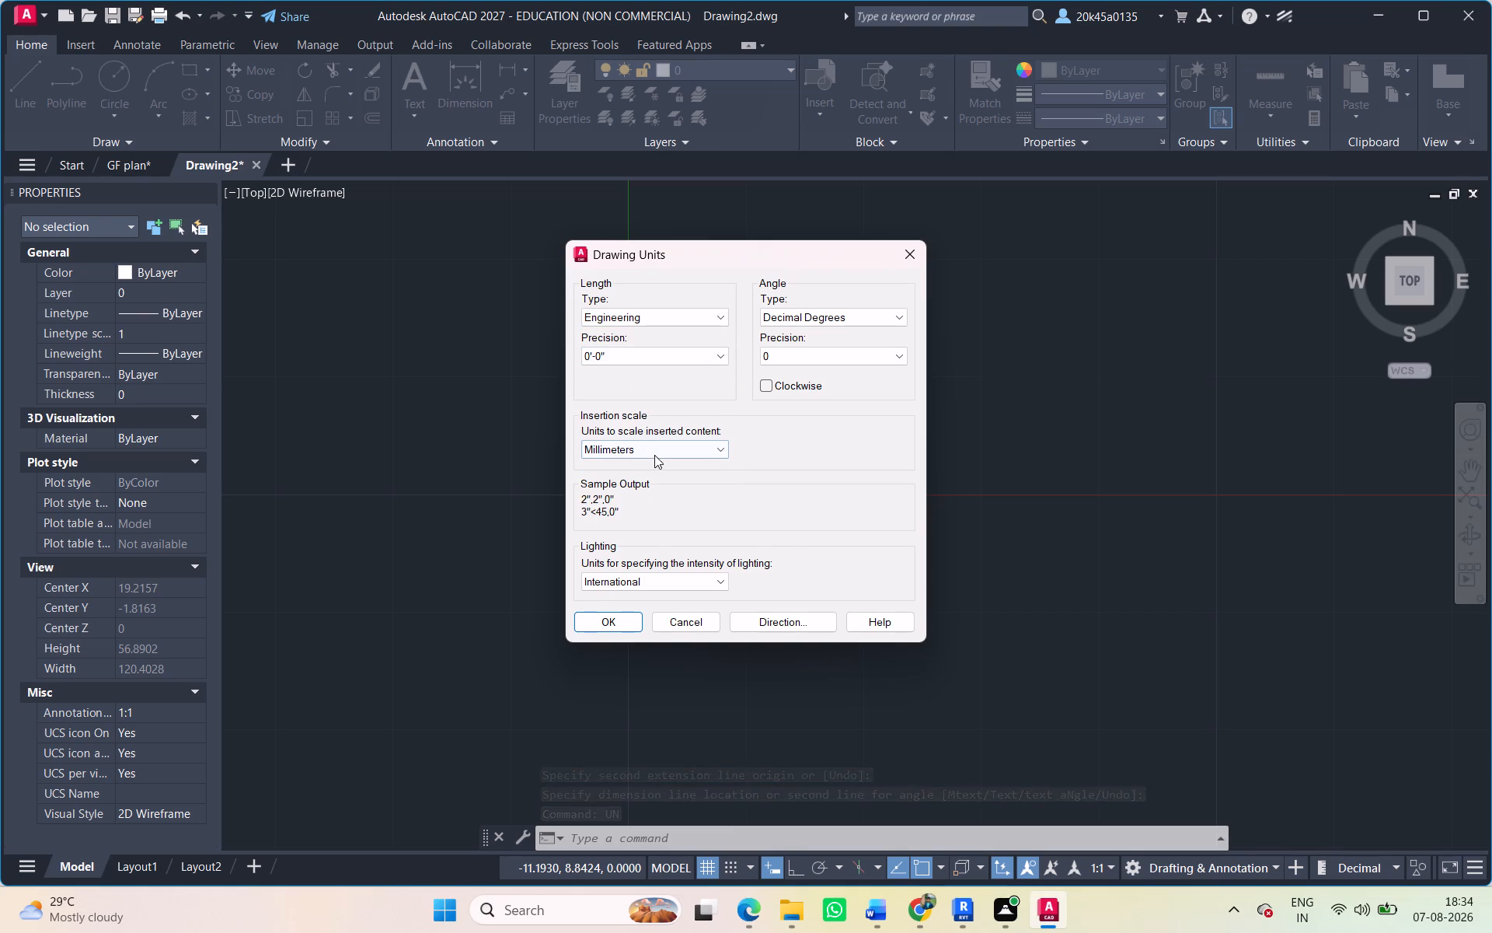
left_click(656, 446)
left_click(636, 476)
left_click(626, 631)
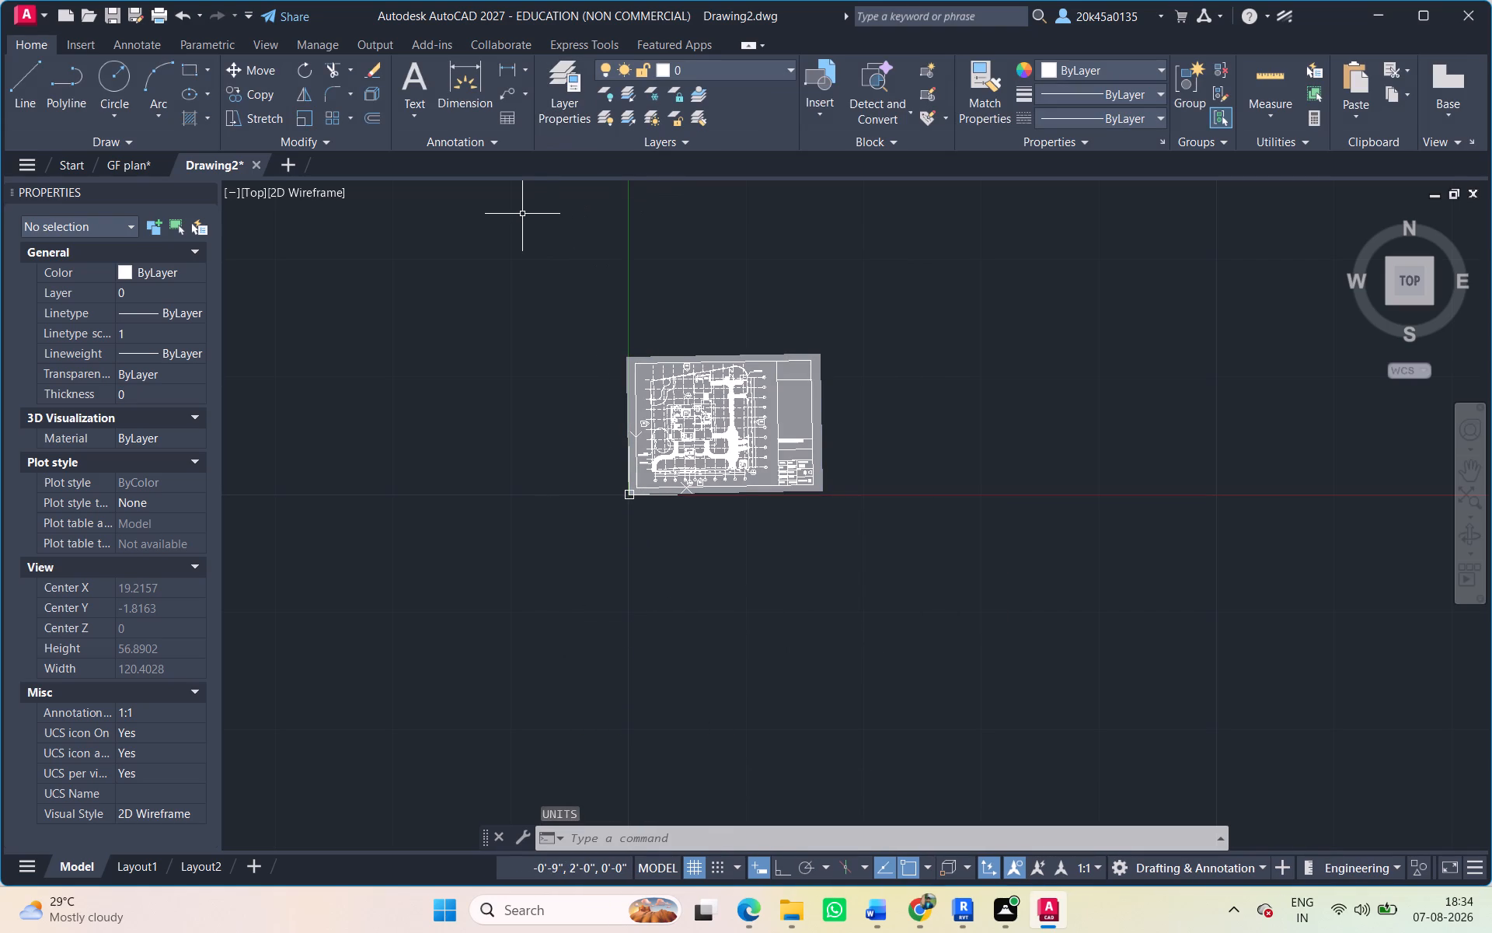
Modify the ISO-25 dimension style's primary units to Engineering format with 0'-0" precision.
type("d")
key("space")
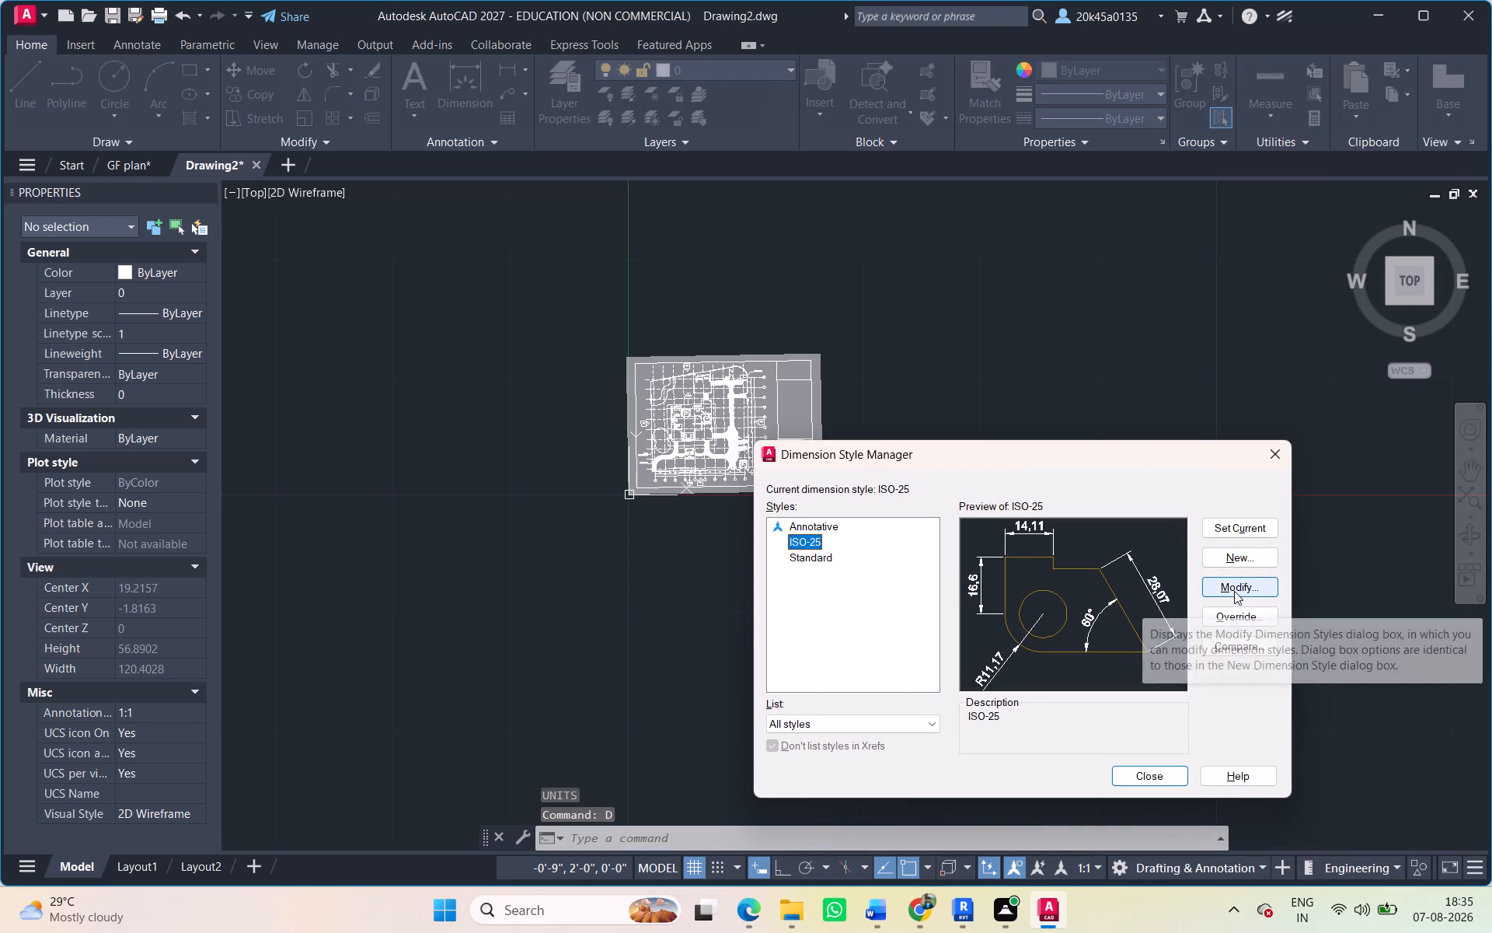
left_click(1232, 590)
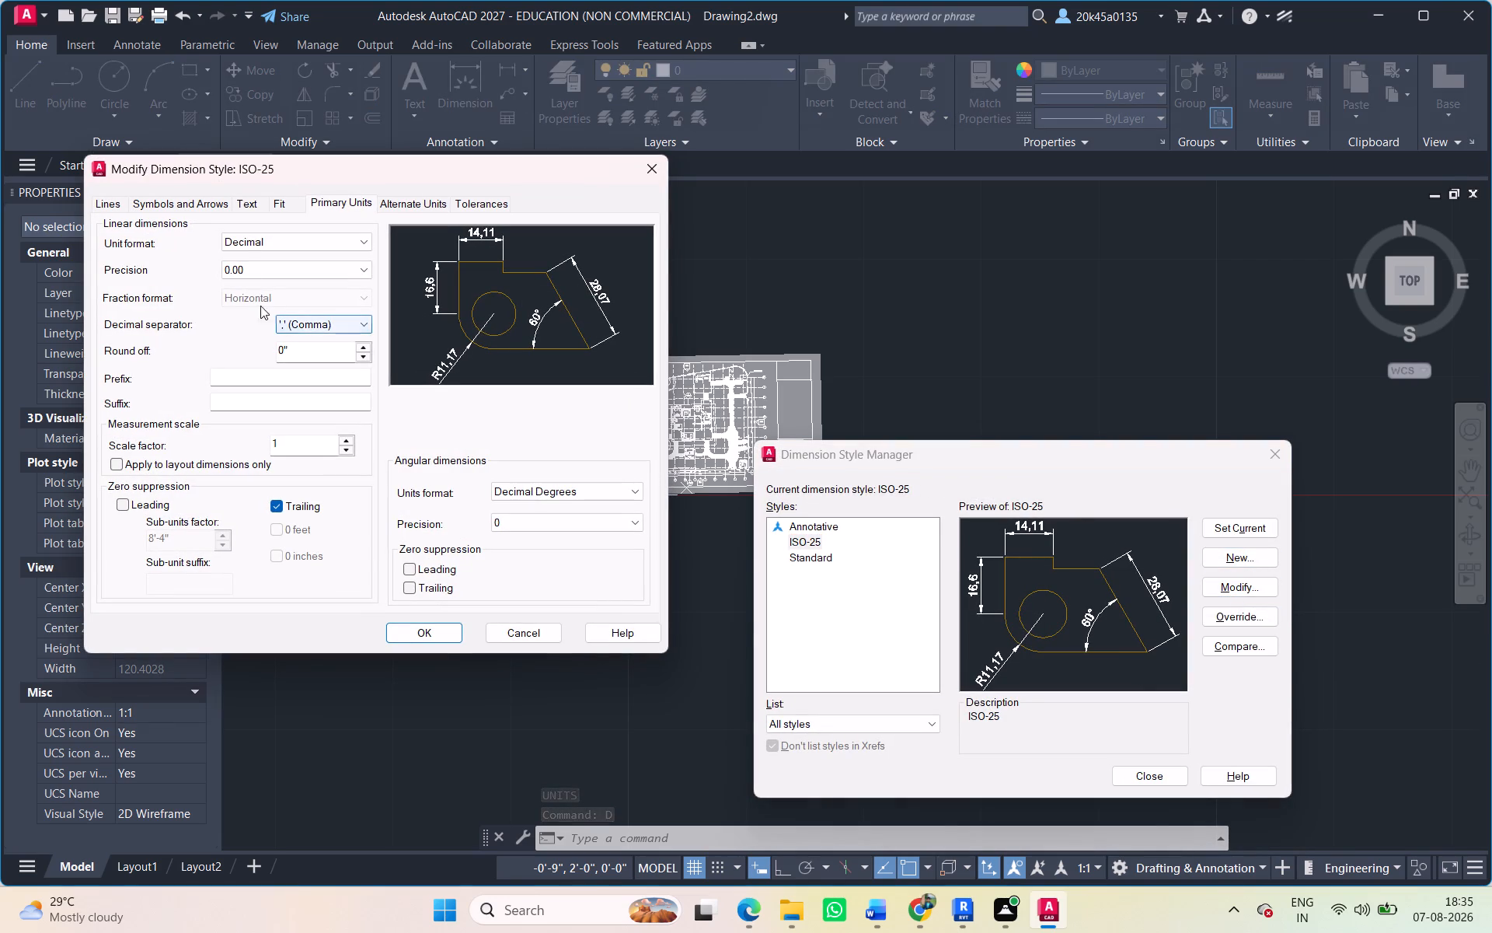
left_click(242, 247)
left_click(249, 279)
left_click(288, 277)
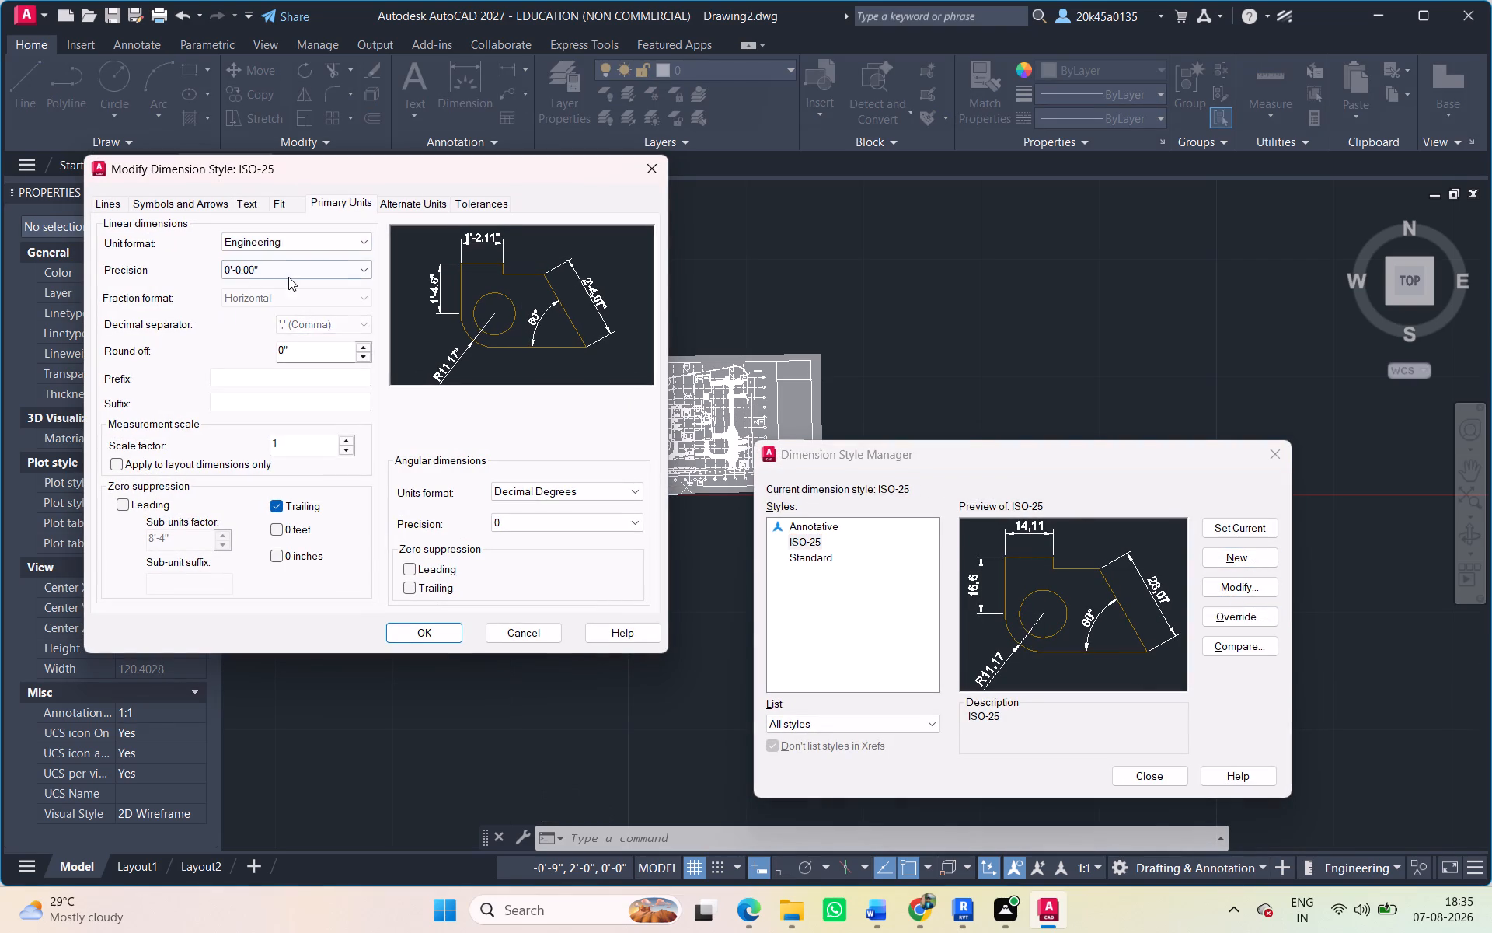
left_click(274, 284)
left_click(424, 631)
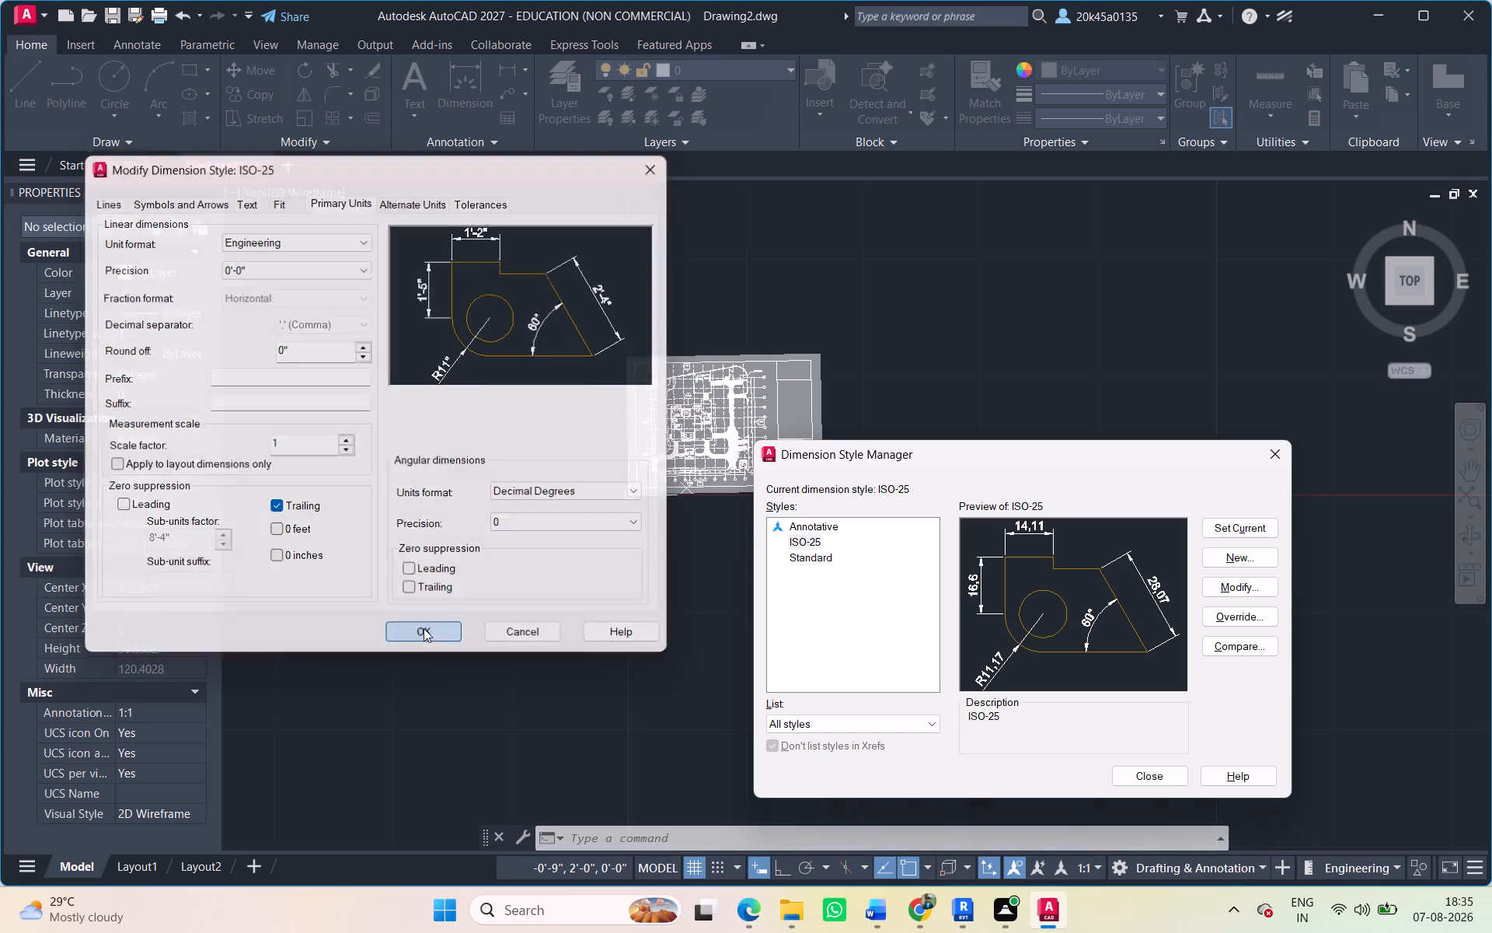
left_click(1142, 776)
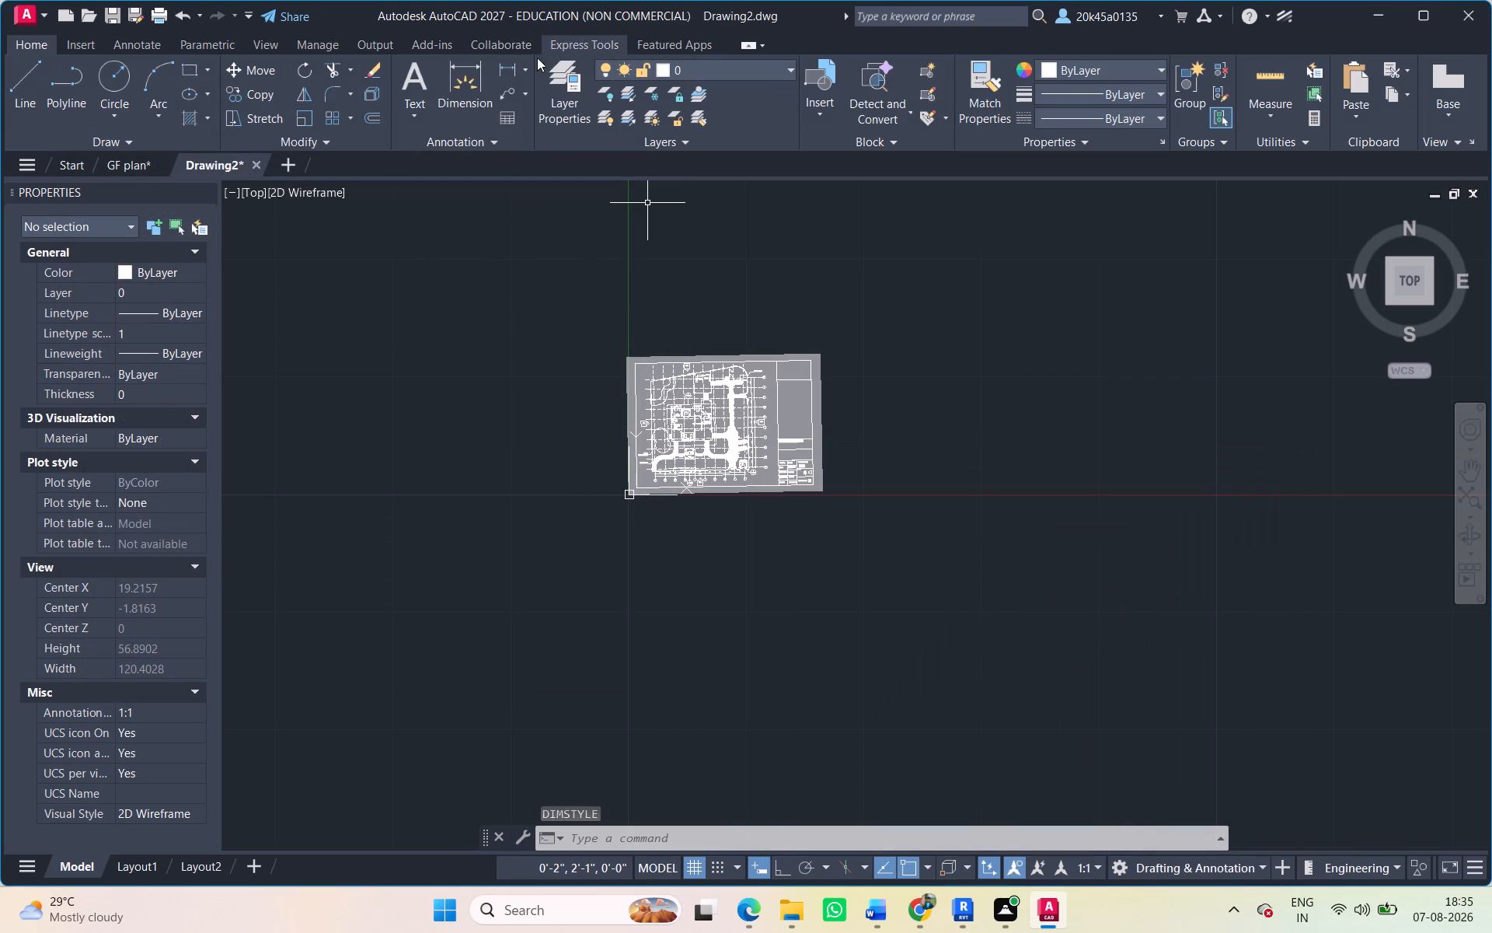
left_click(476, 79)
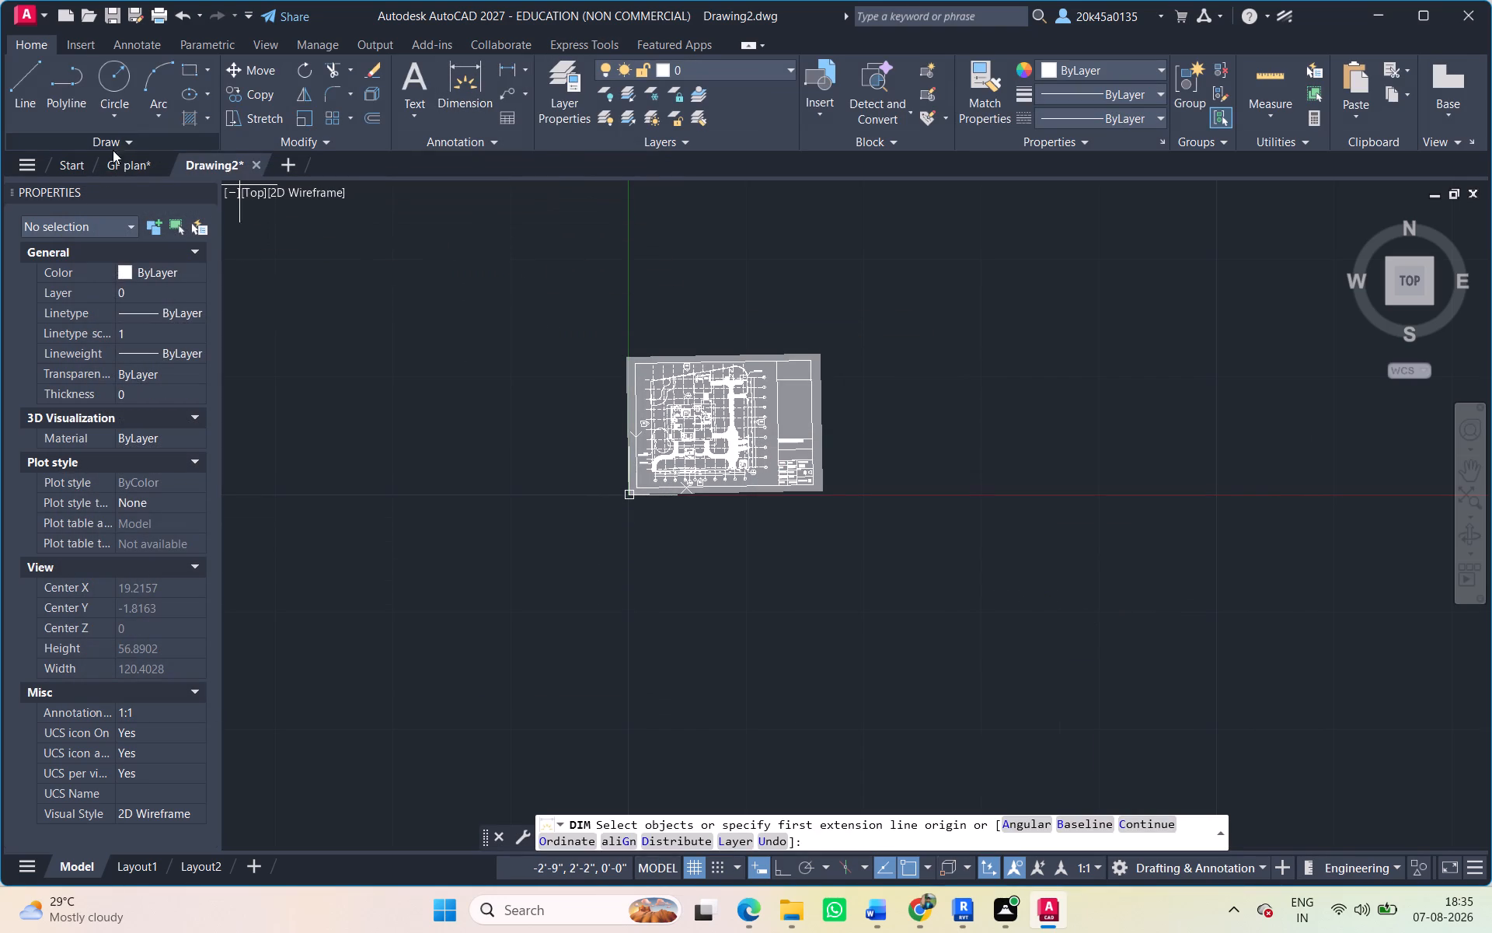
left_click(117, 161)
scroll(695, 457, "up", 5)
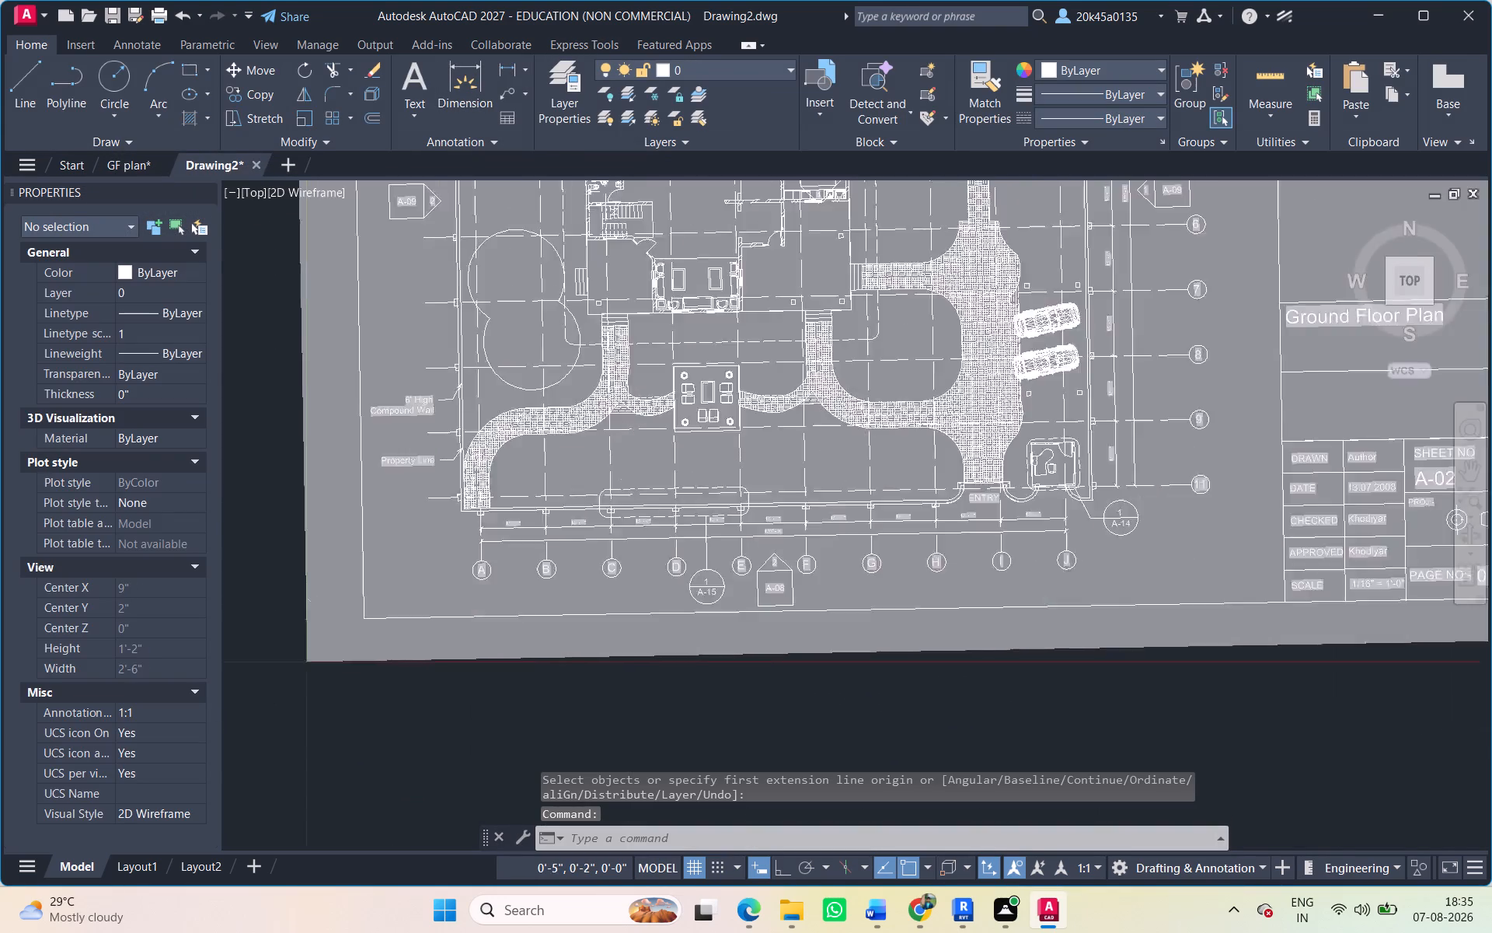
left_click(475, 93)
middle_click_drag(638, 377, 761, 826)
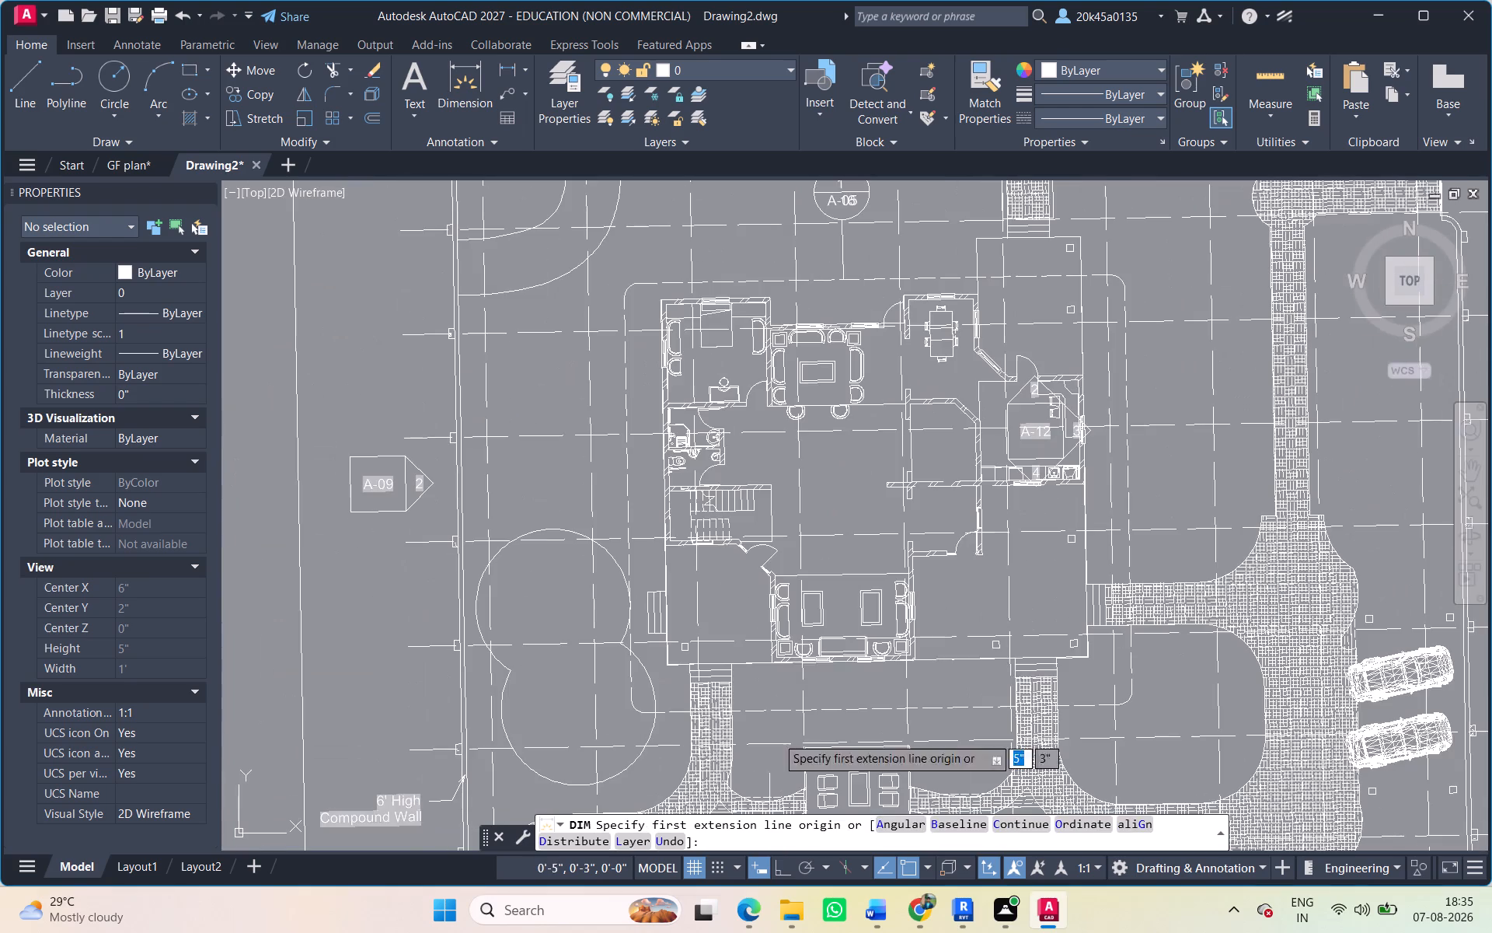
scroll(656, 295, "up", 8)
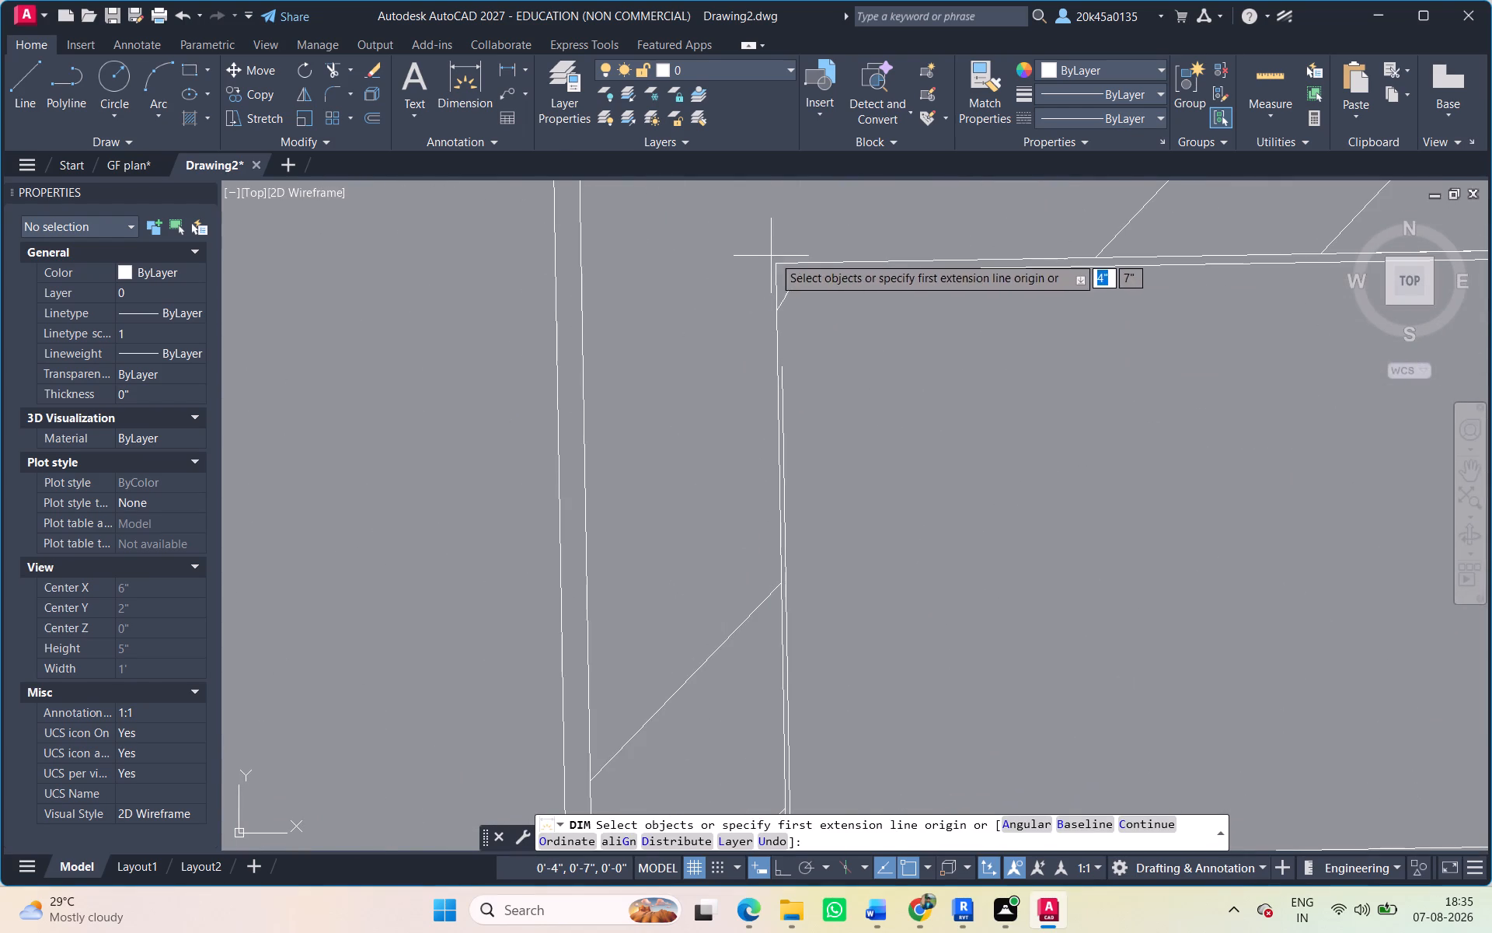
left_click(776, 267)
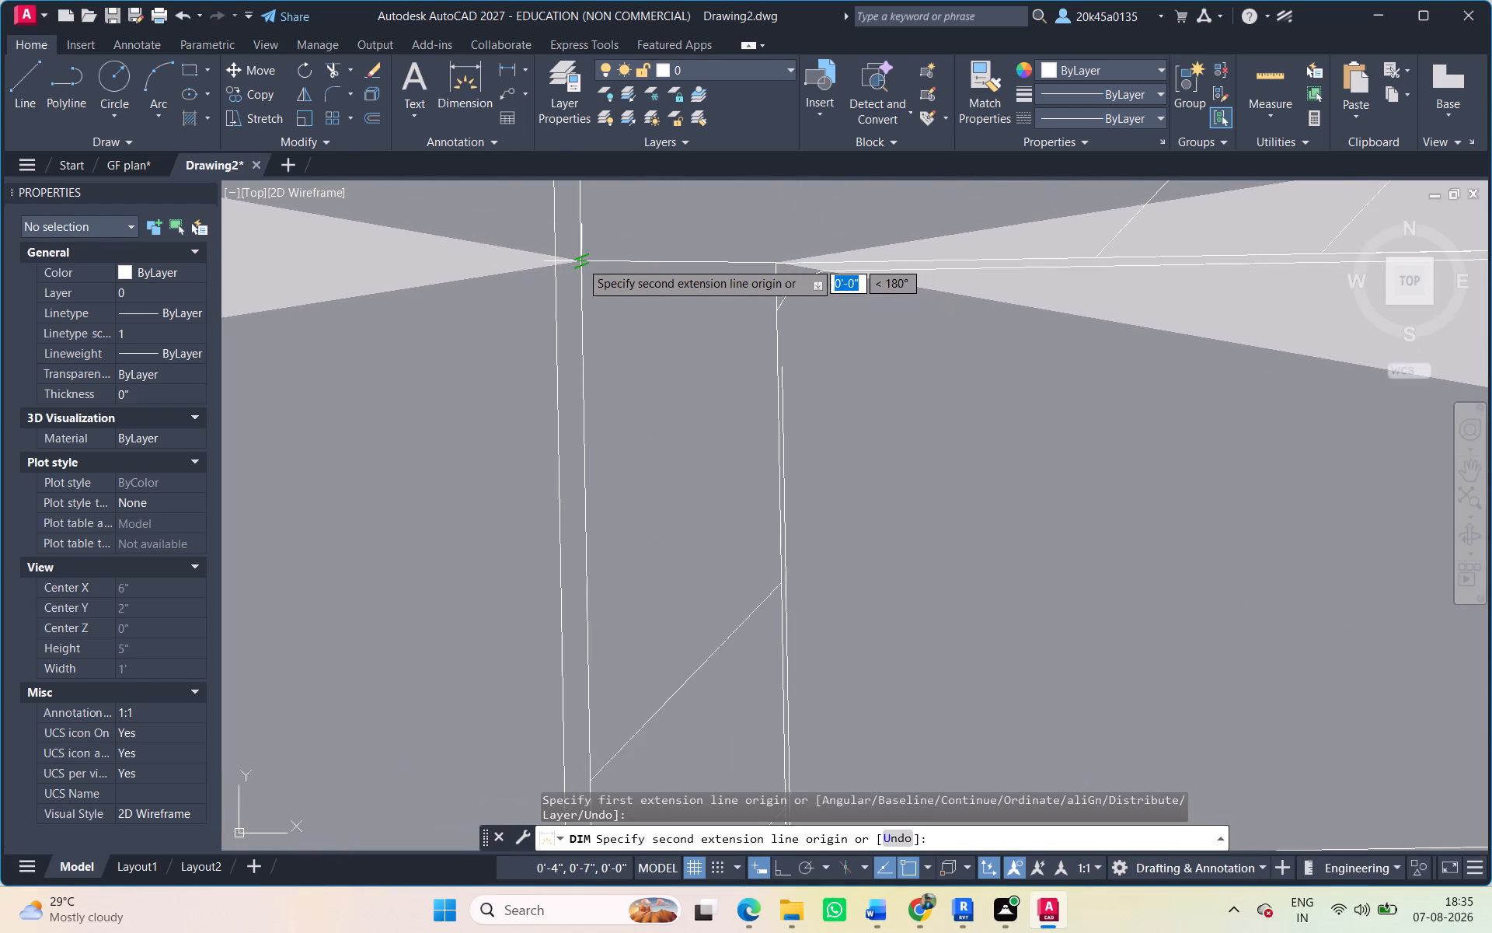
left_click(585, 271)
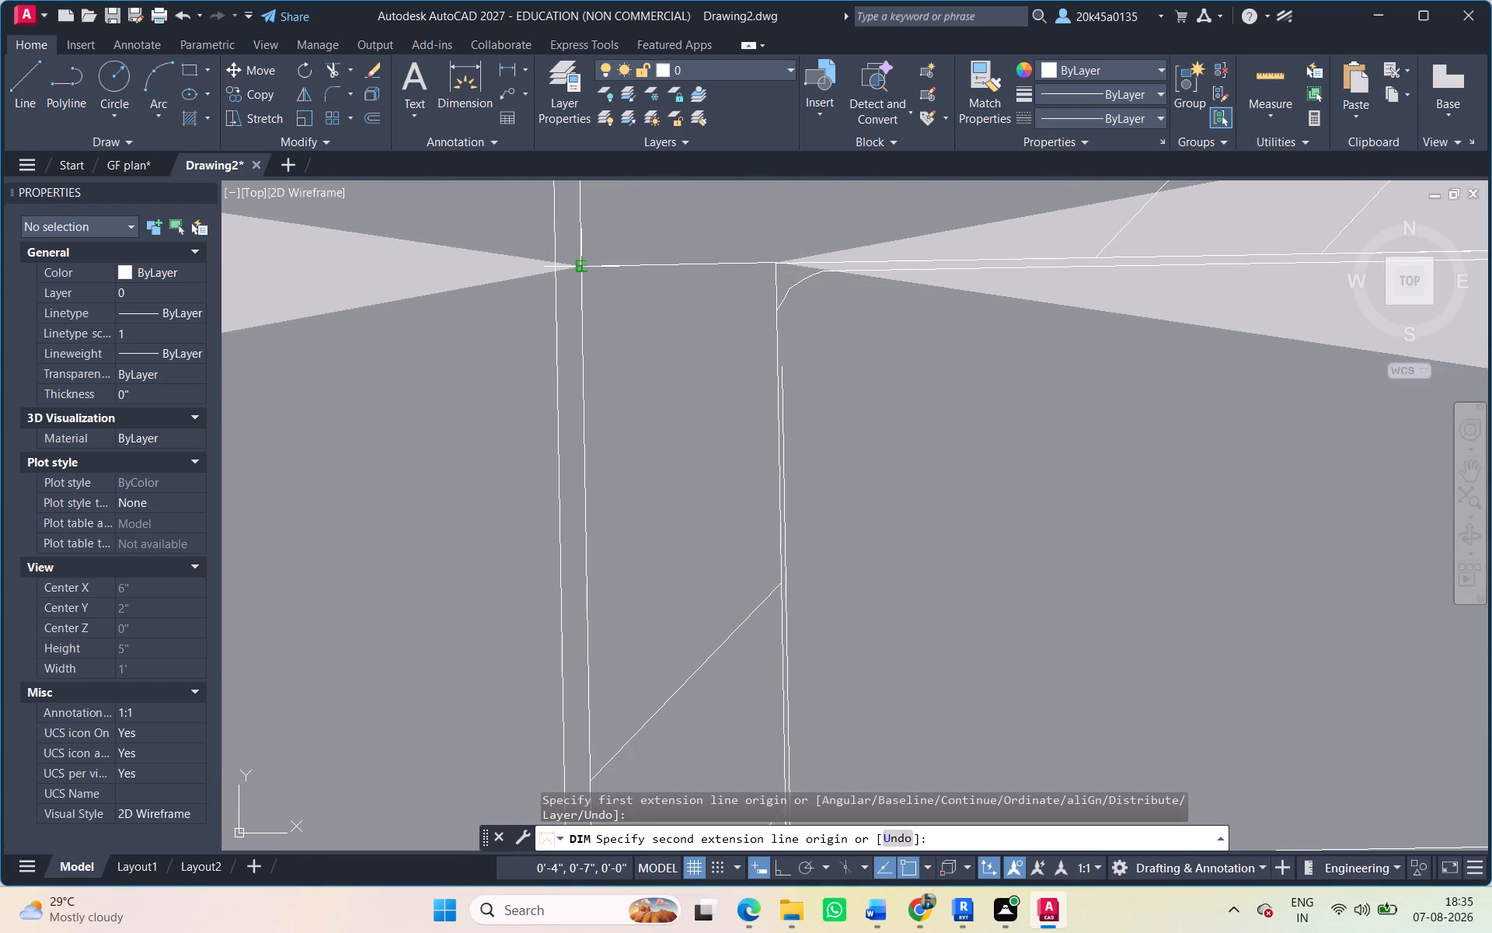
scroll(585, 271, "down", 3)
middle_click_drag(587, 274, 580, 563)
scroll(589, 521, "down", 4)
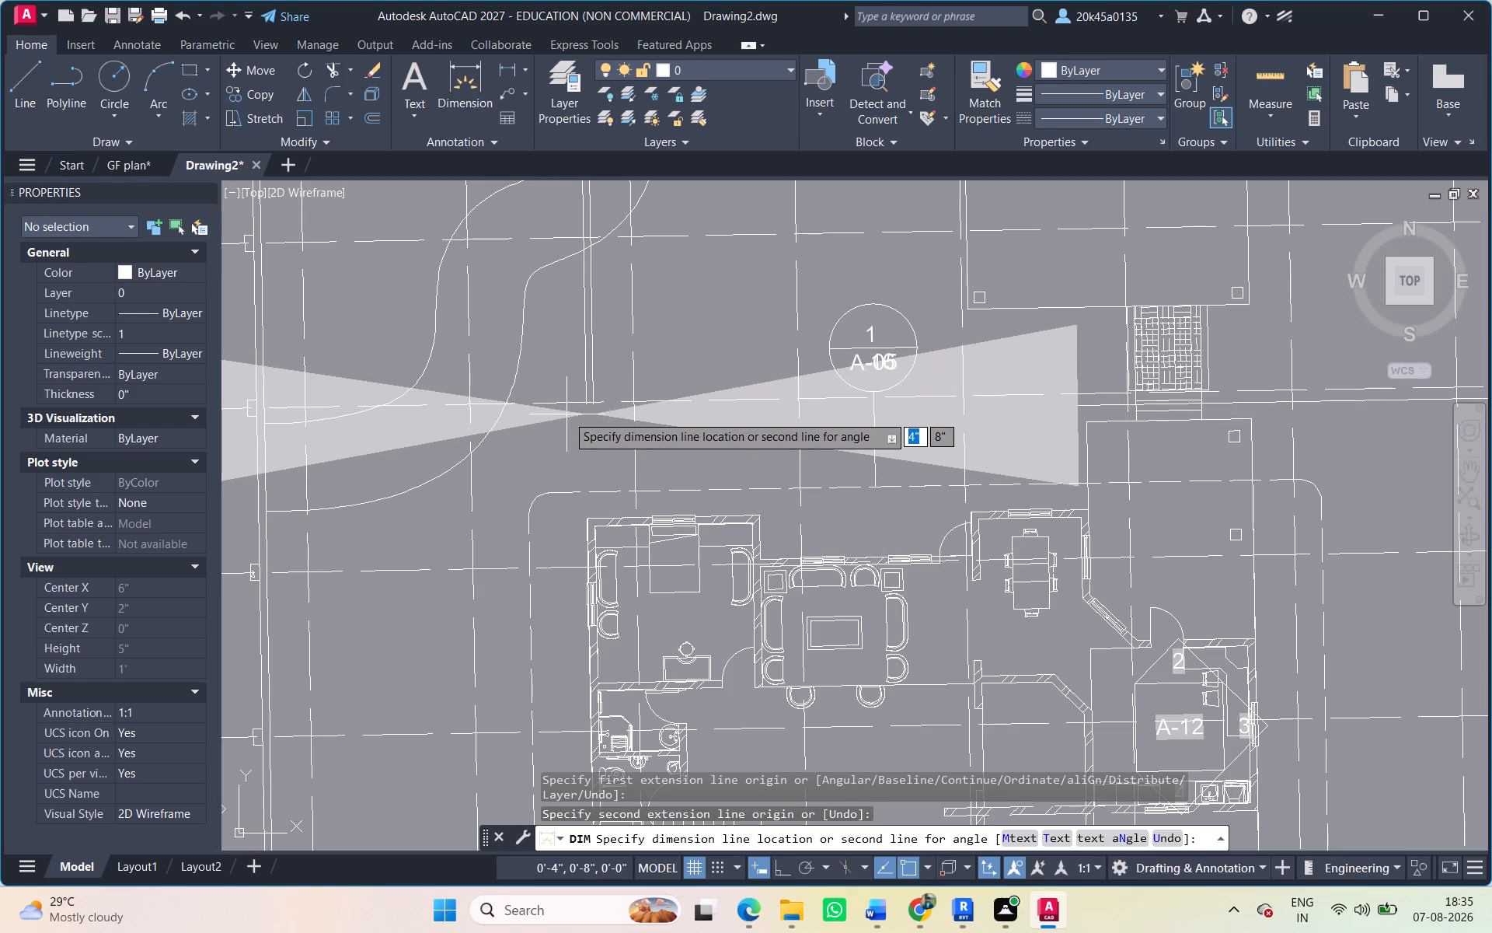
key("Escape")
Measure the spacing between grid lines 4 and 5 in Drawing2 with a trial dimension placed west of the sheet.
key("space")
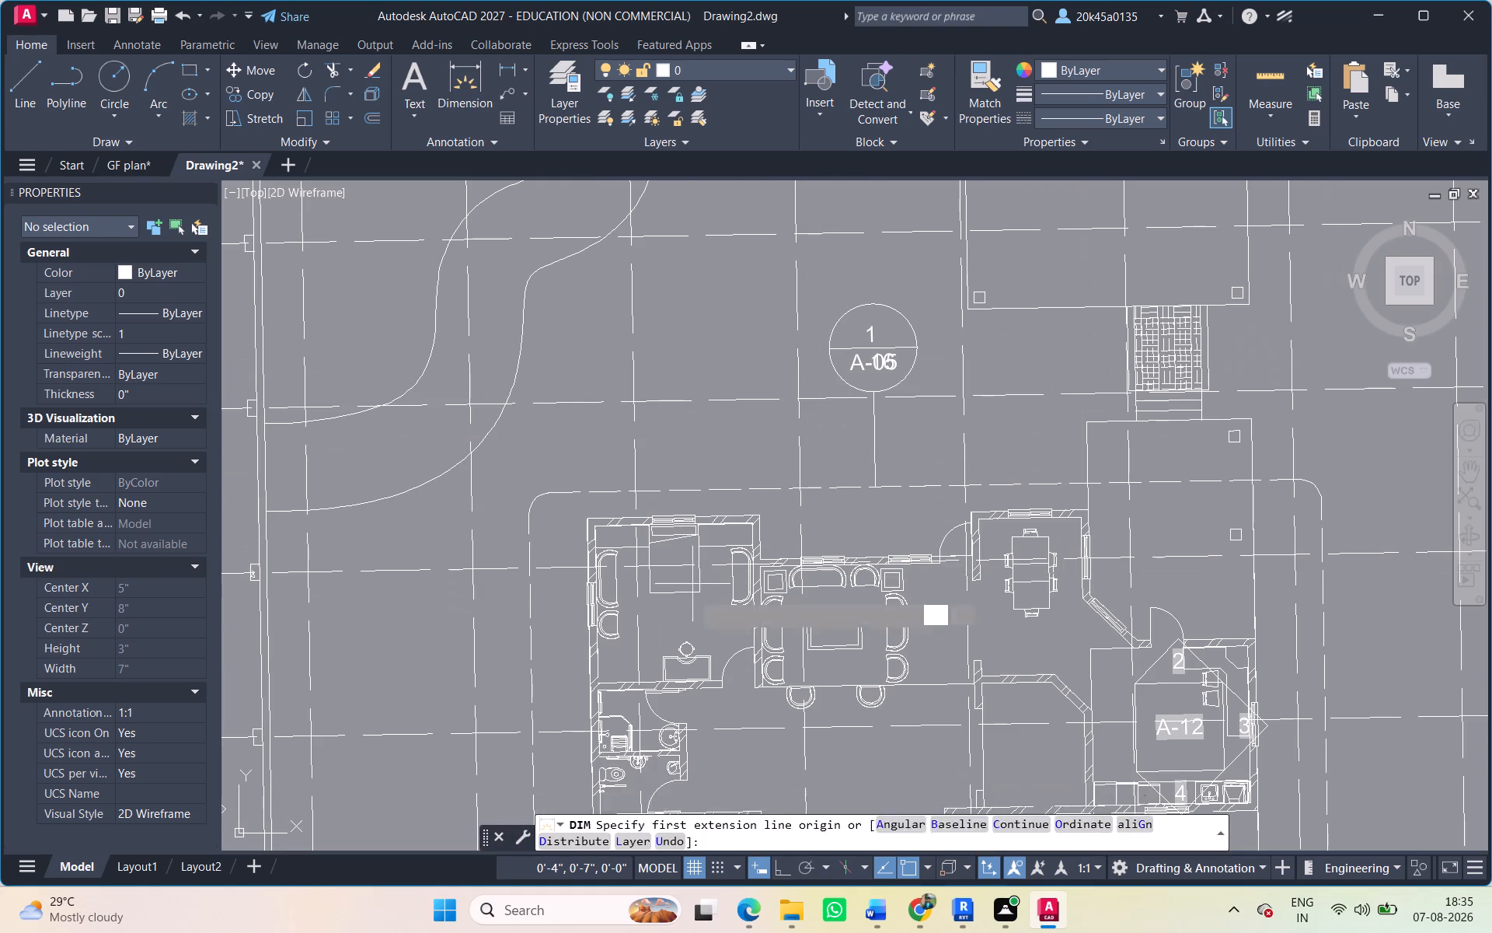
middle_click_drag(646, 641, 660, 561)
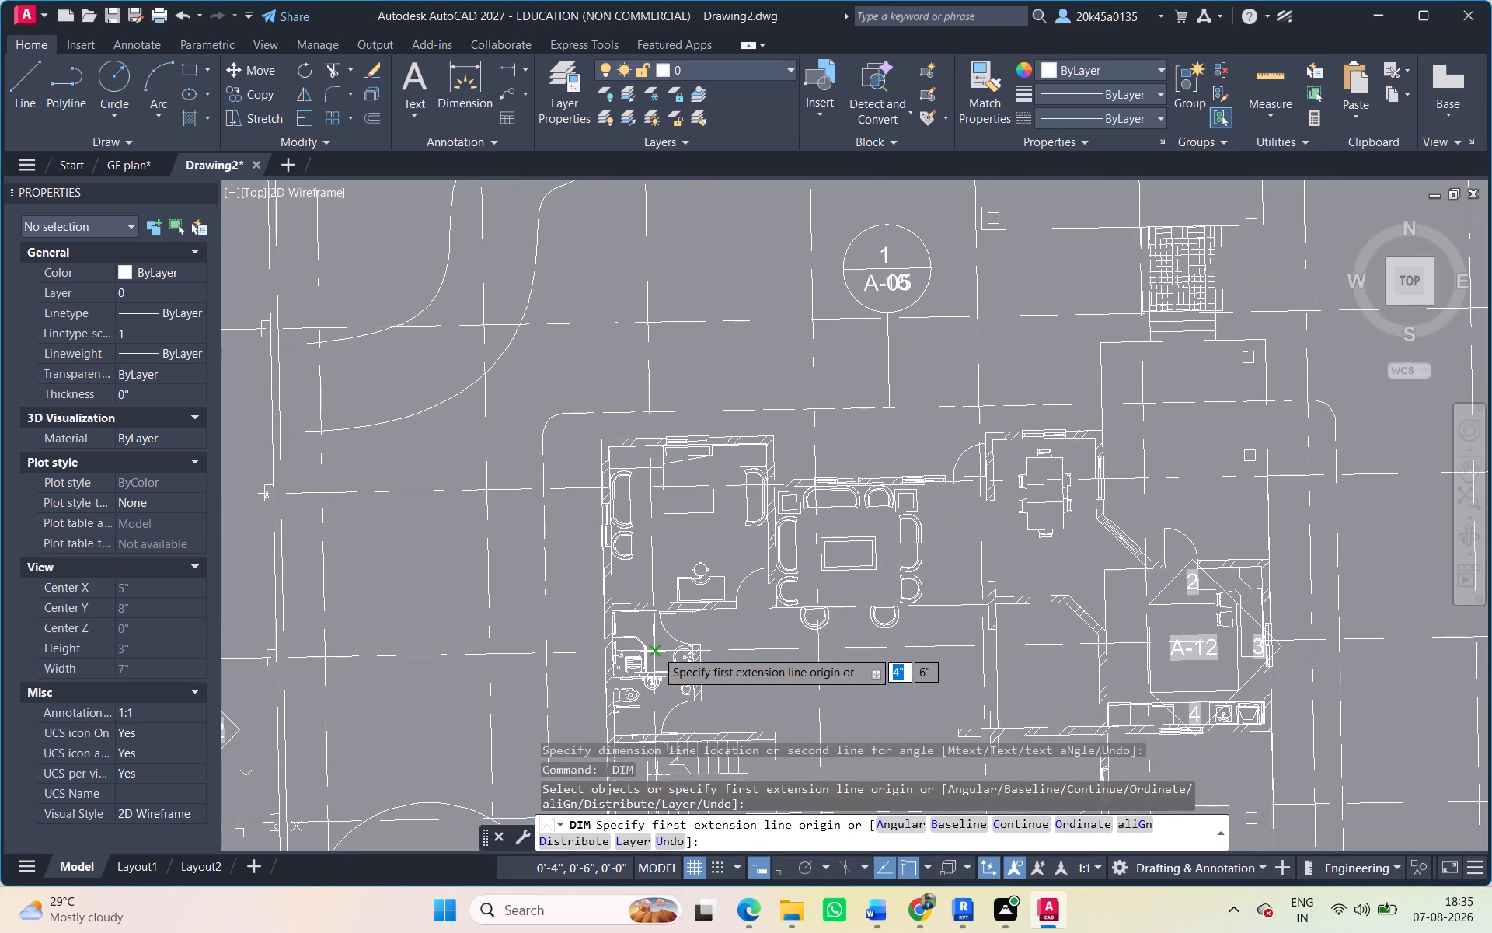
left_click(653, 650)
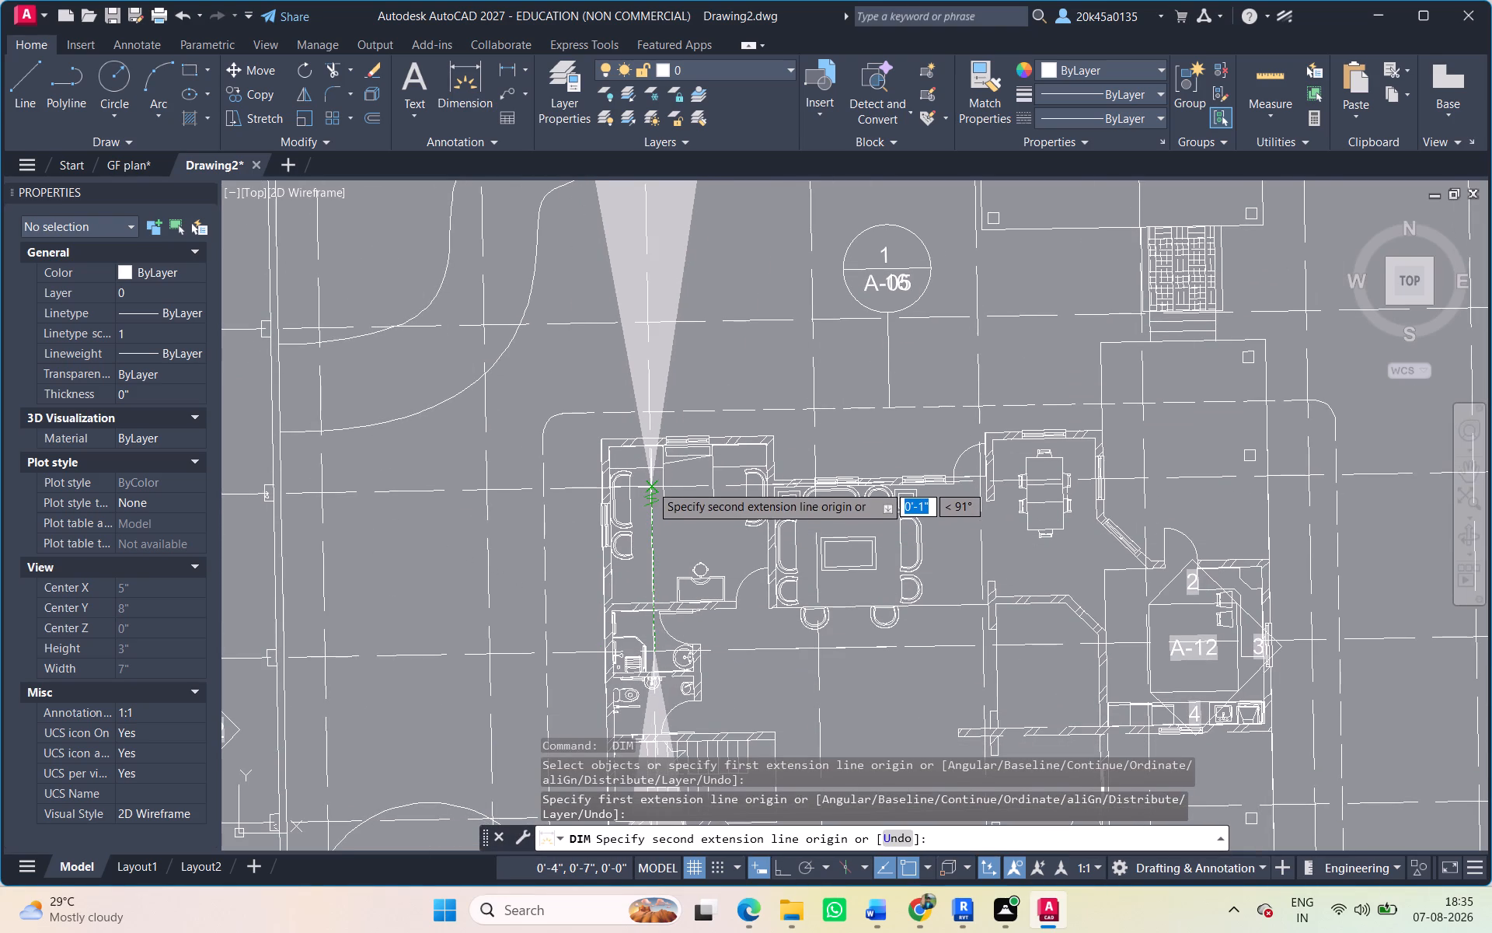
left_click(650, 484)
scroll(650, 484, "down", 2)
middle_click_drag(451, 484, 953, 429)
left_click(679, 397)
scroll(666, 462, "up", 2)
scroll(665, 463, "down", 7)
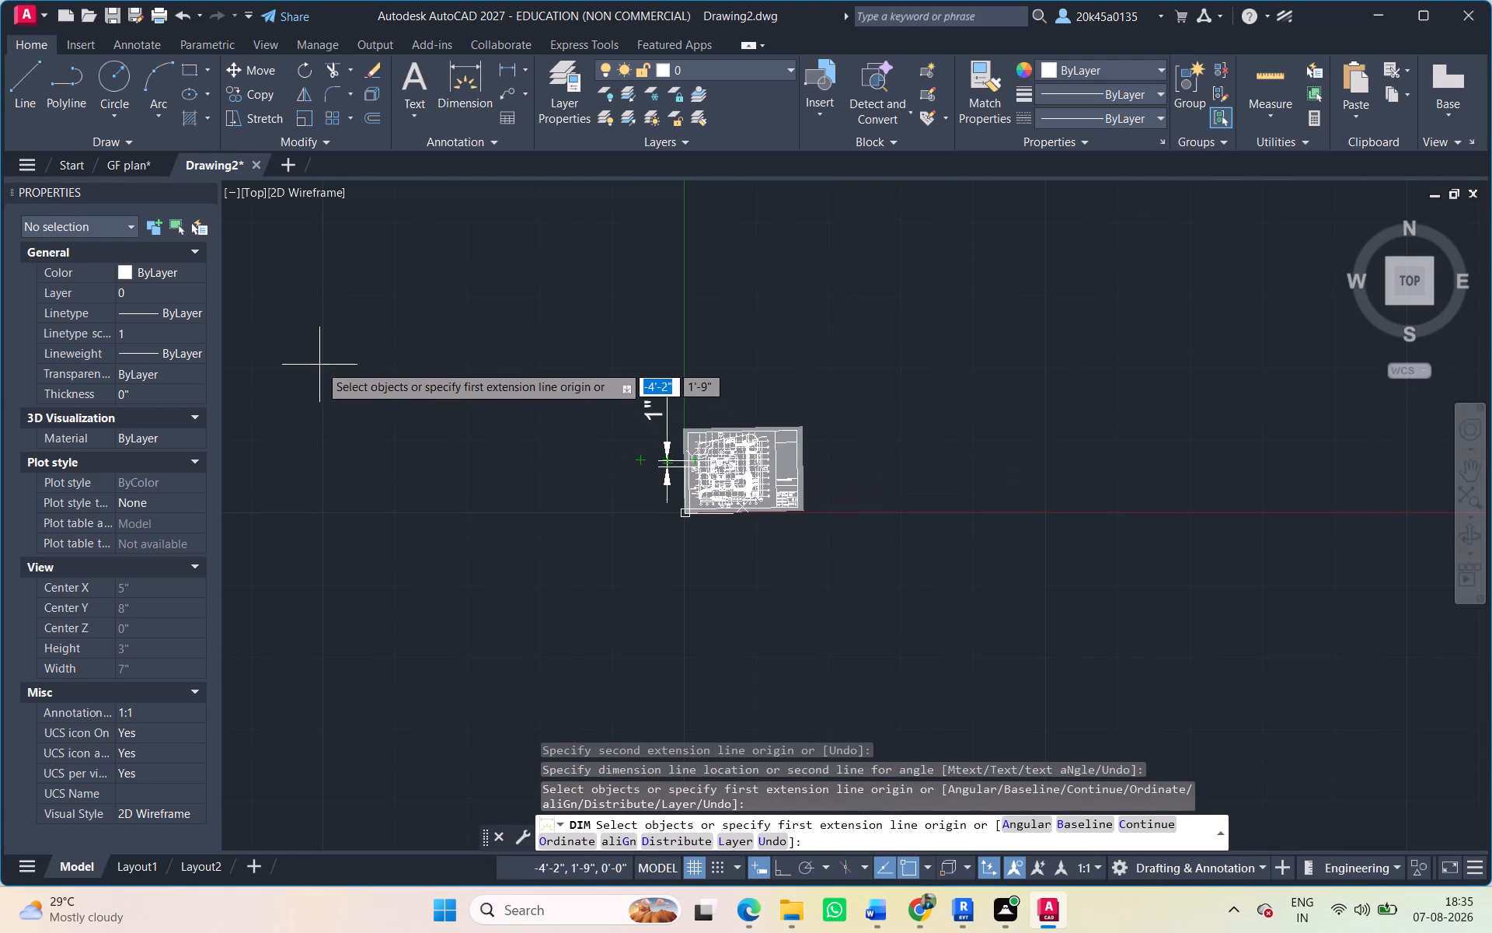
key("Escape")
key("Escape")
key("Escape")
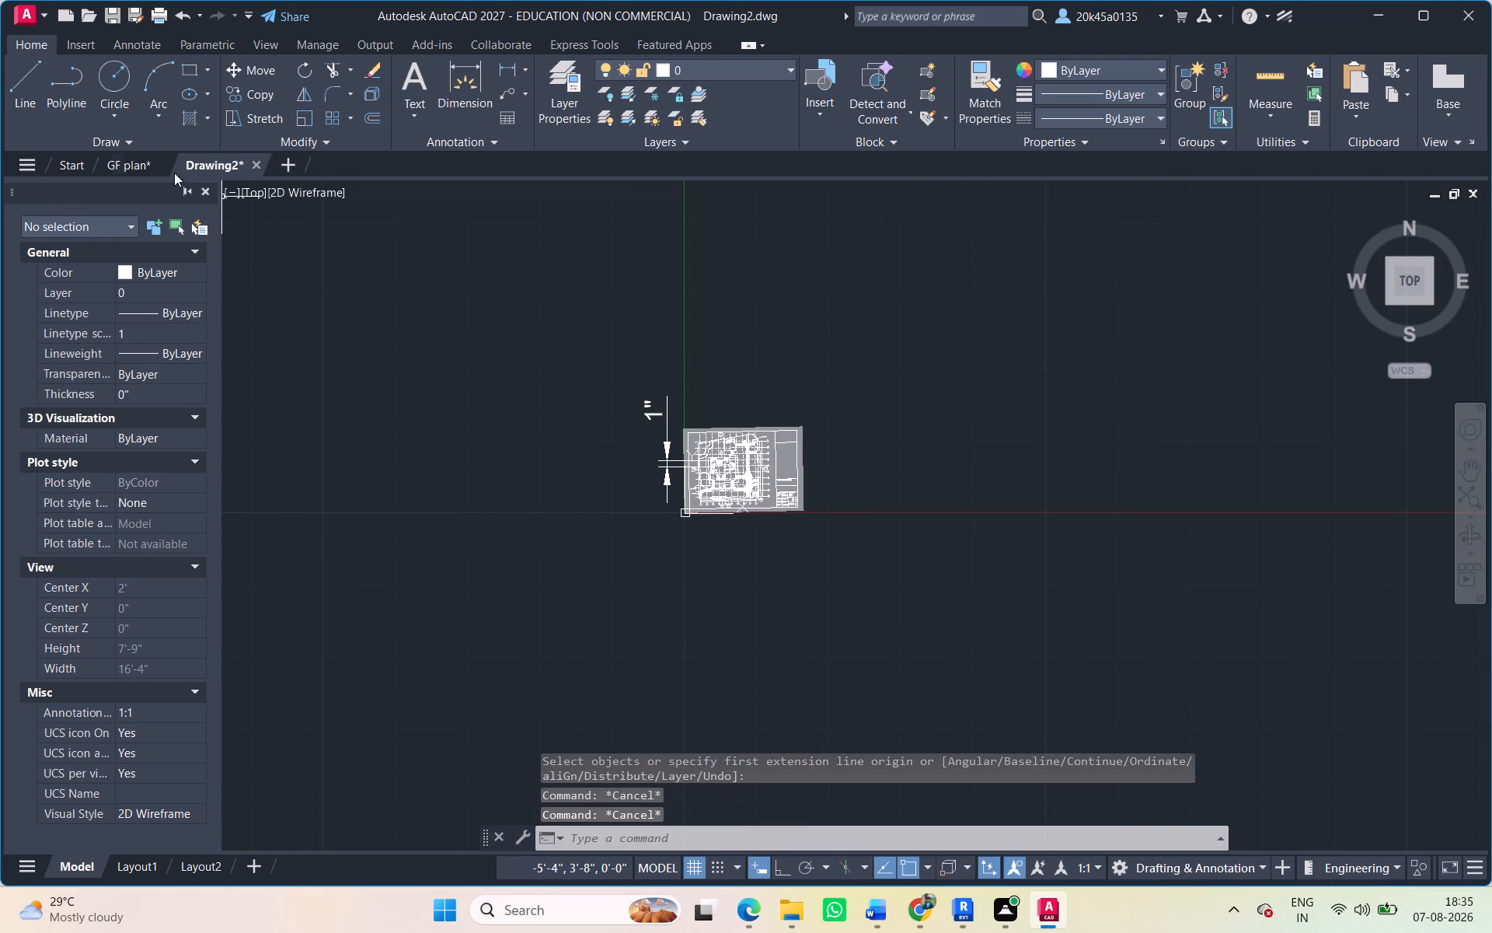
Switch to the GF plan drawing and check the spacing between grid lines 4 and 5 with a trial dimension west of the house.
left_click(134, 166)
scroll(522, 407, "down", 1)
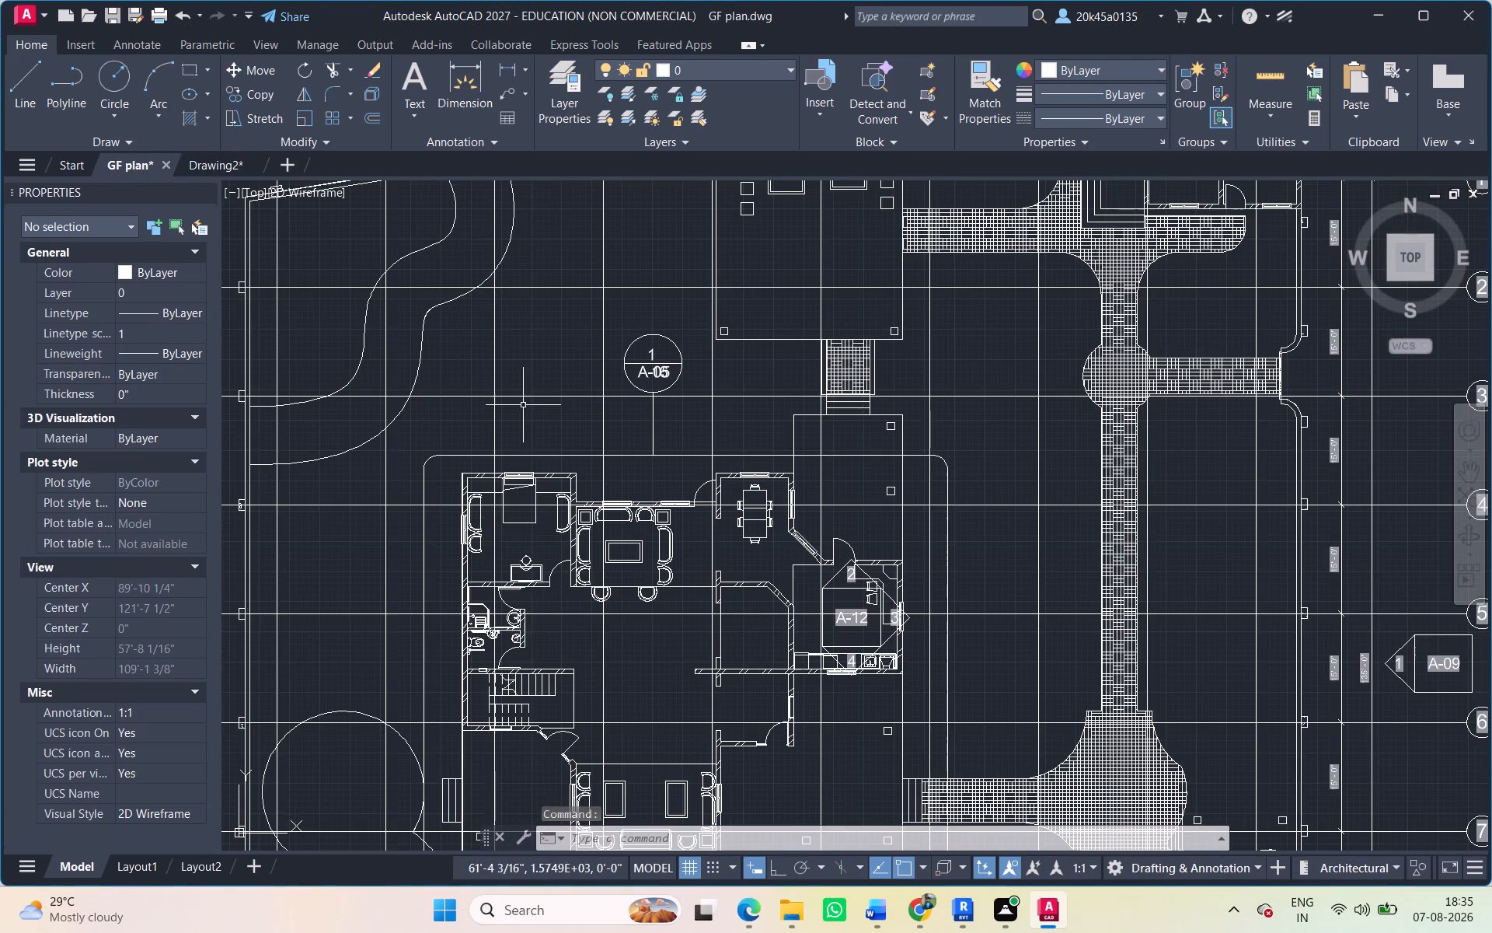
left_click(469, 72)
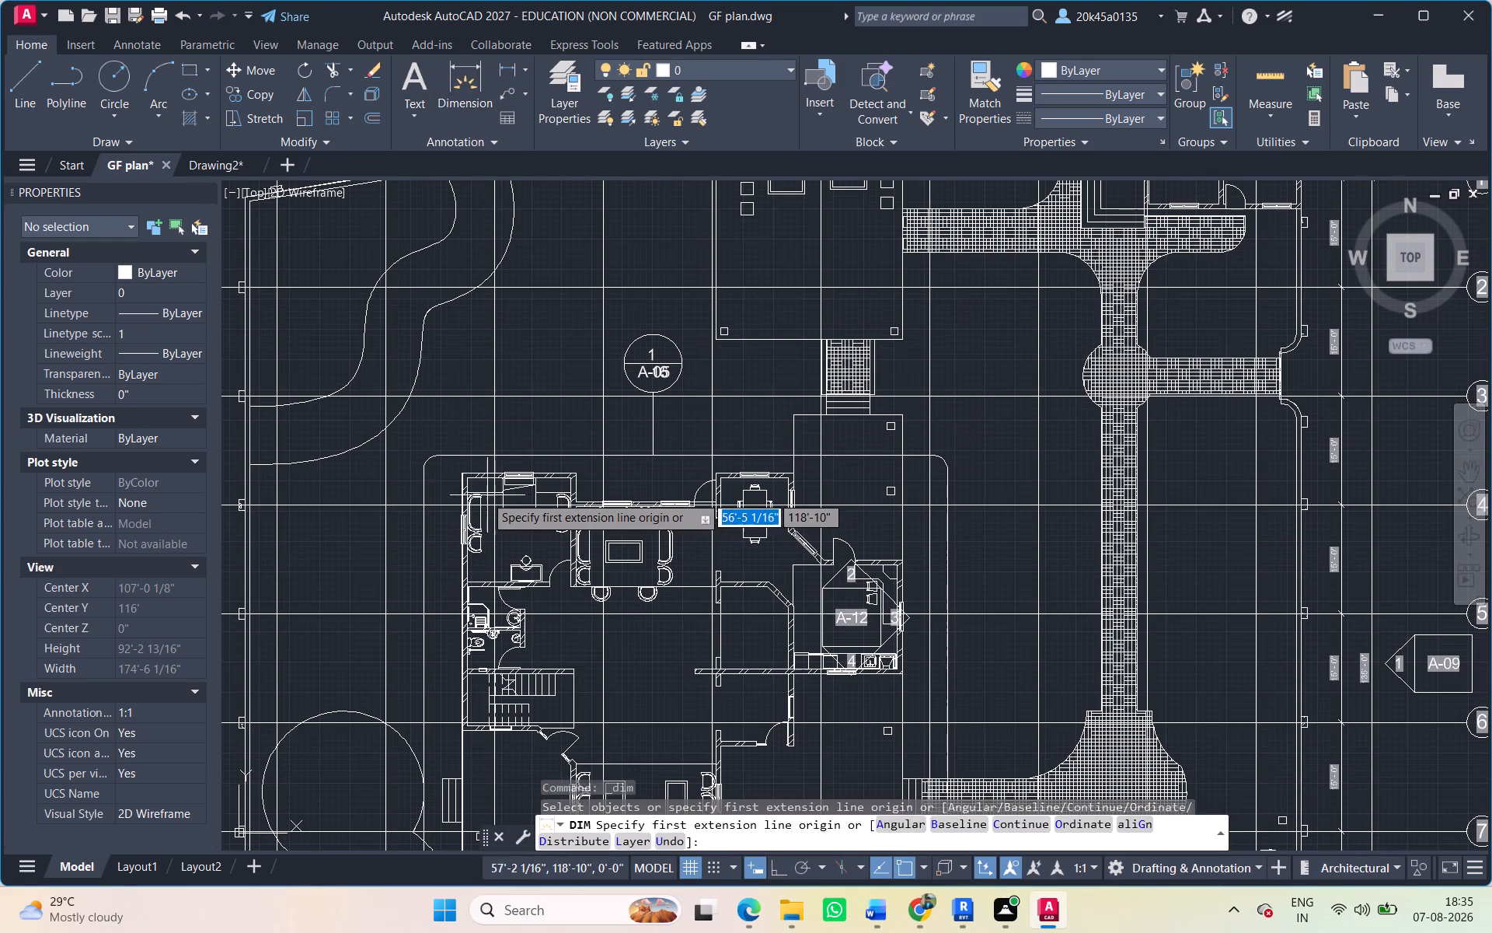
scroll(479, 495, "up", 2)
left_click(514, 519)
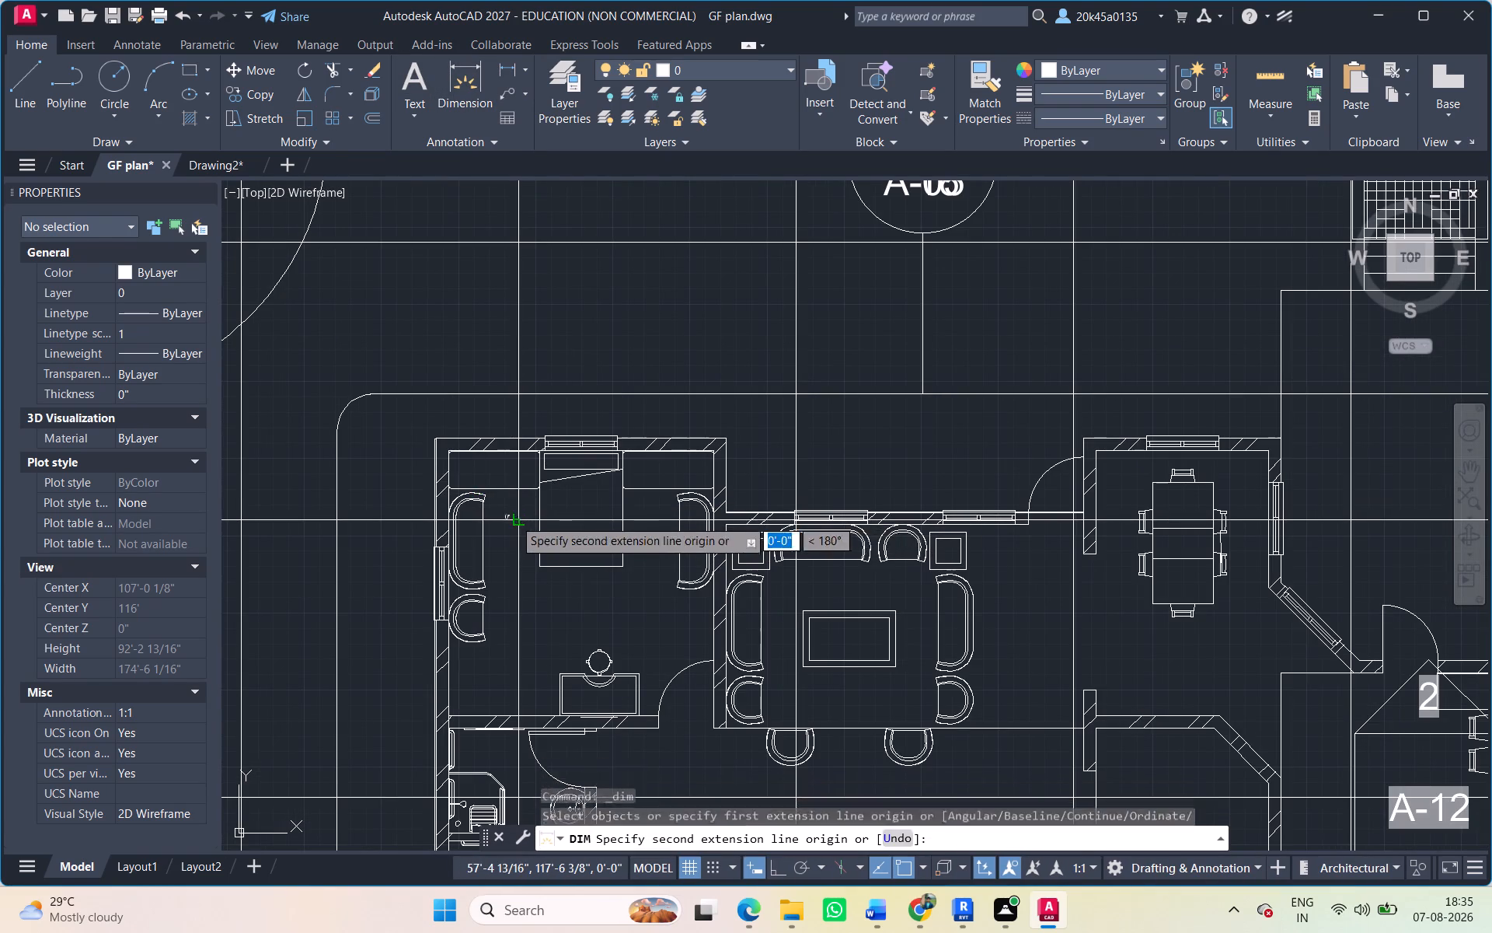
middle_click_drag(516, 540, 585, 264)
left_click(585, 521)
scroll(577, 508, "down", 1)
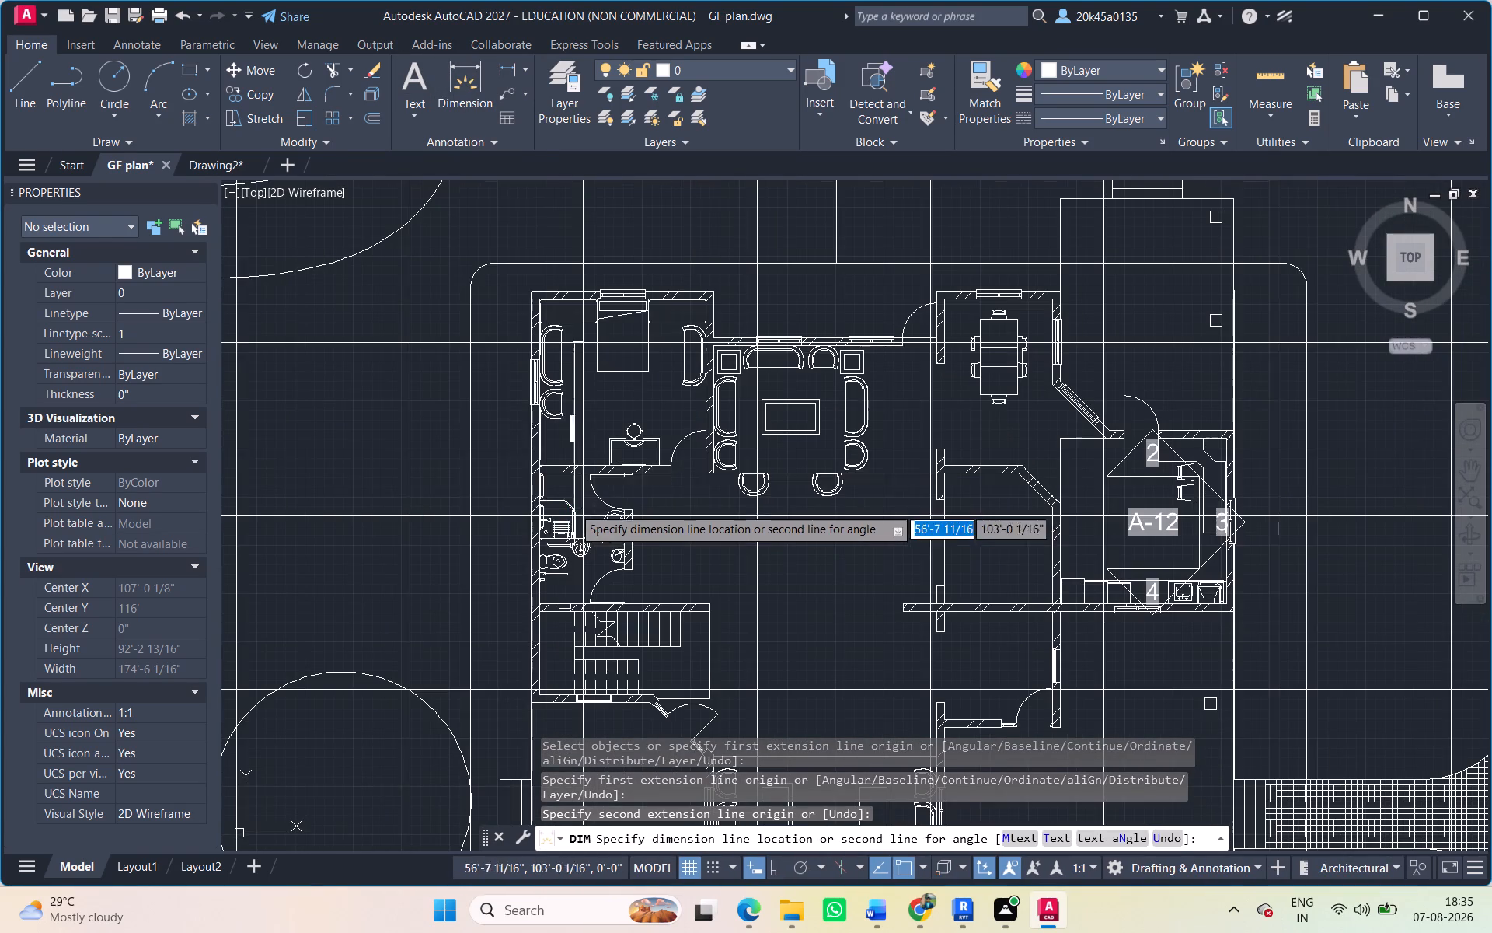
left_click(504, 492)
scroll(481, 421, "up", 2)
scroll(566, 462, "up", 3)
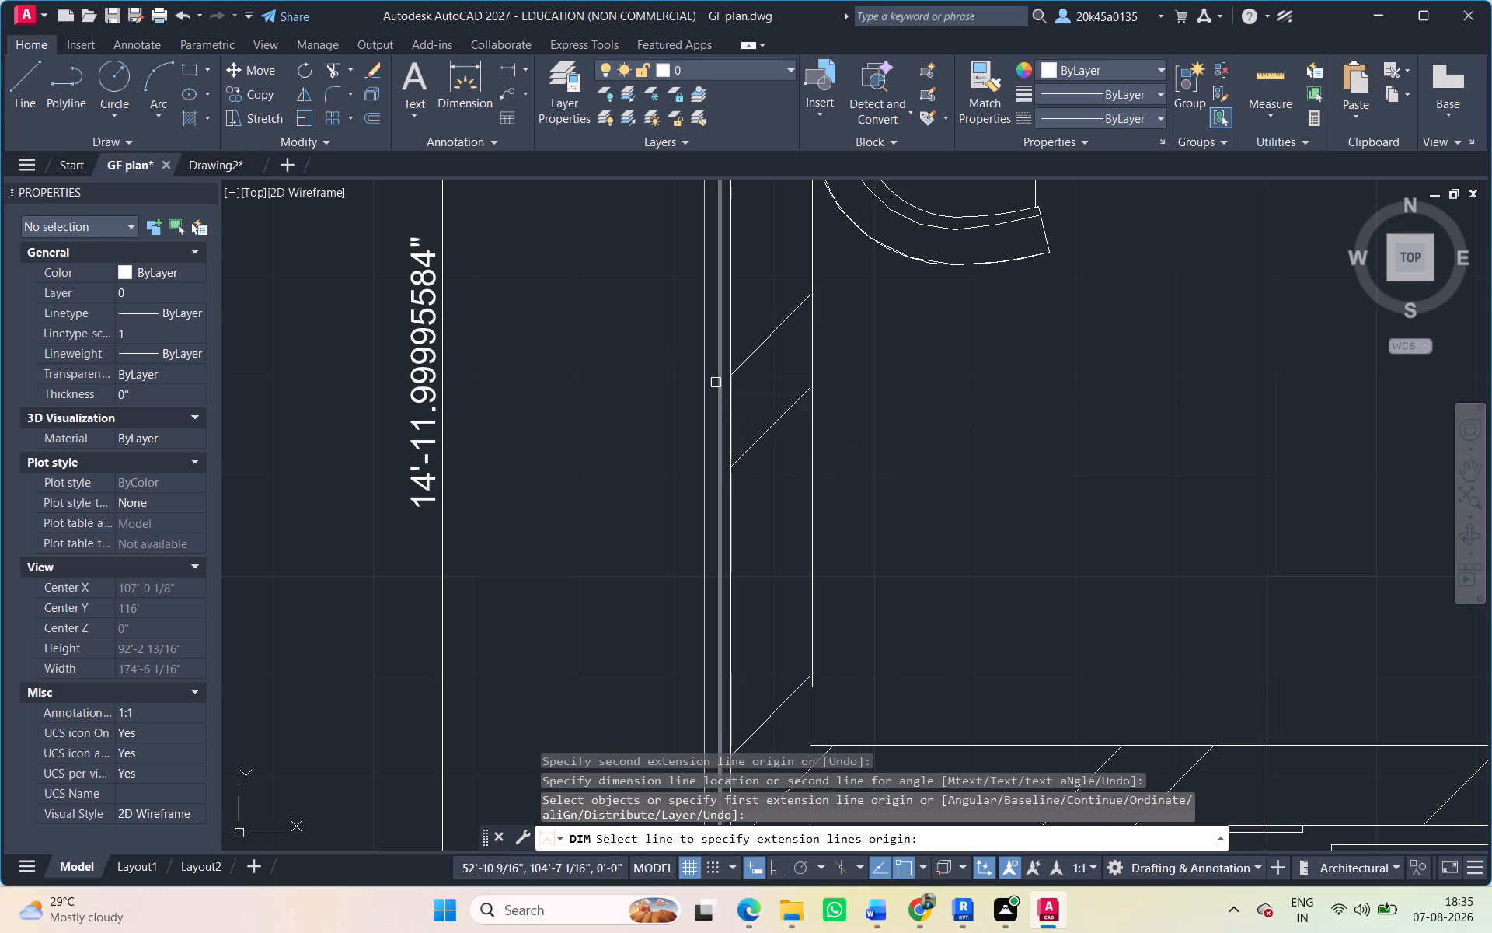
key("Escape")
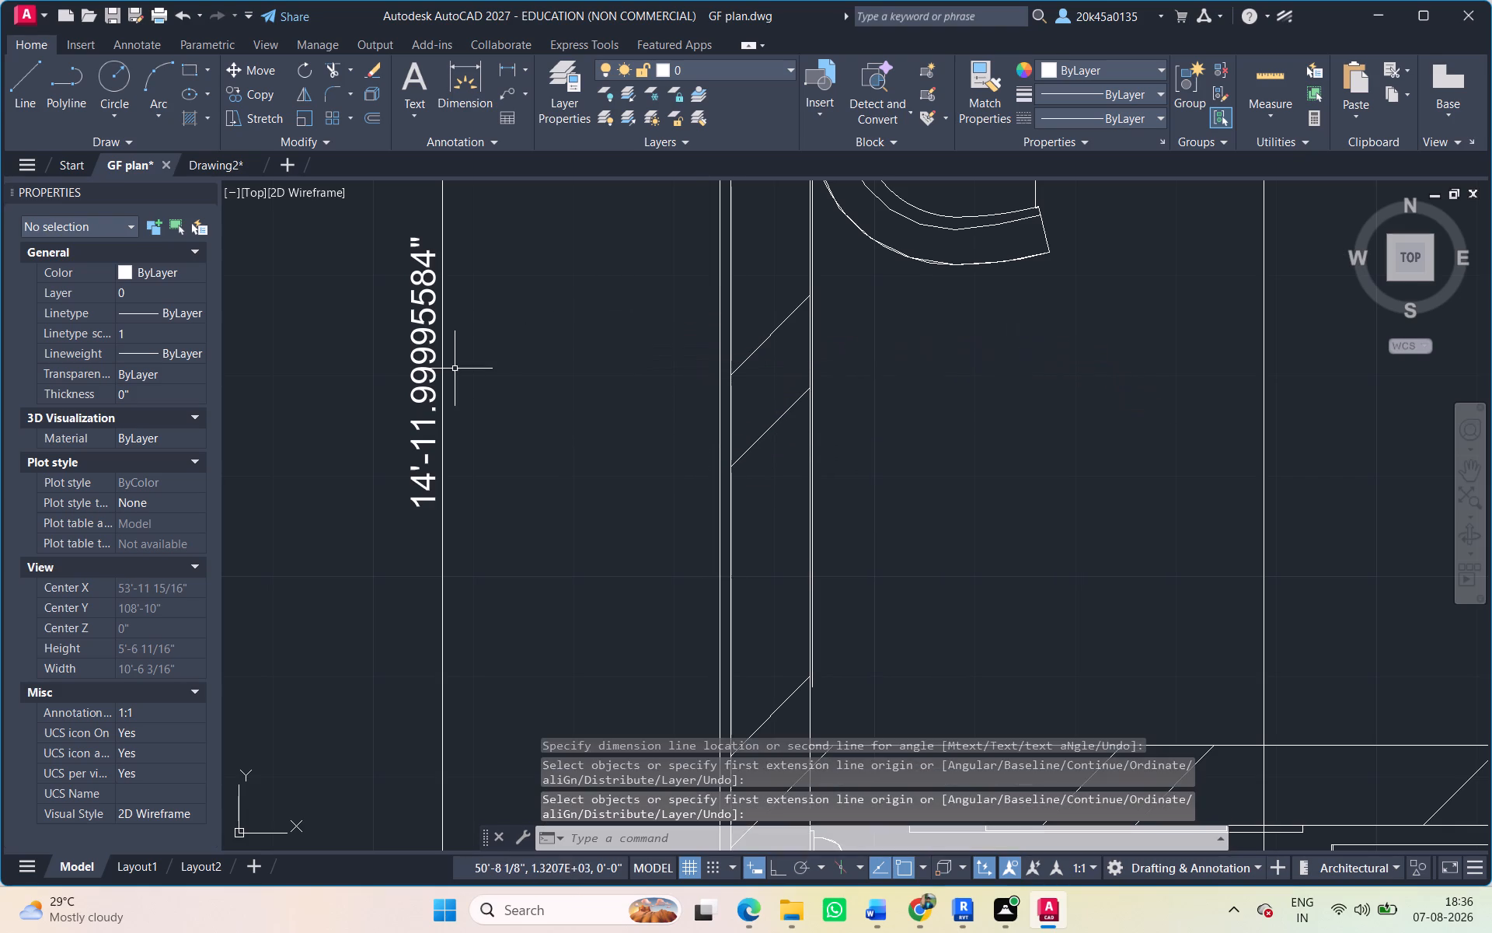
key("Escape")
key("Escape")
key("Escape")
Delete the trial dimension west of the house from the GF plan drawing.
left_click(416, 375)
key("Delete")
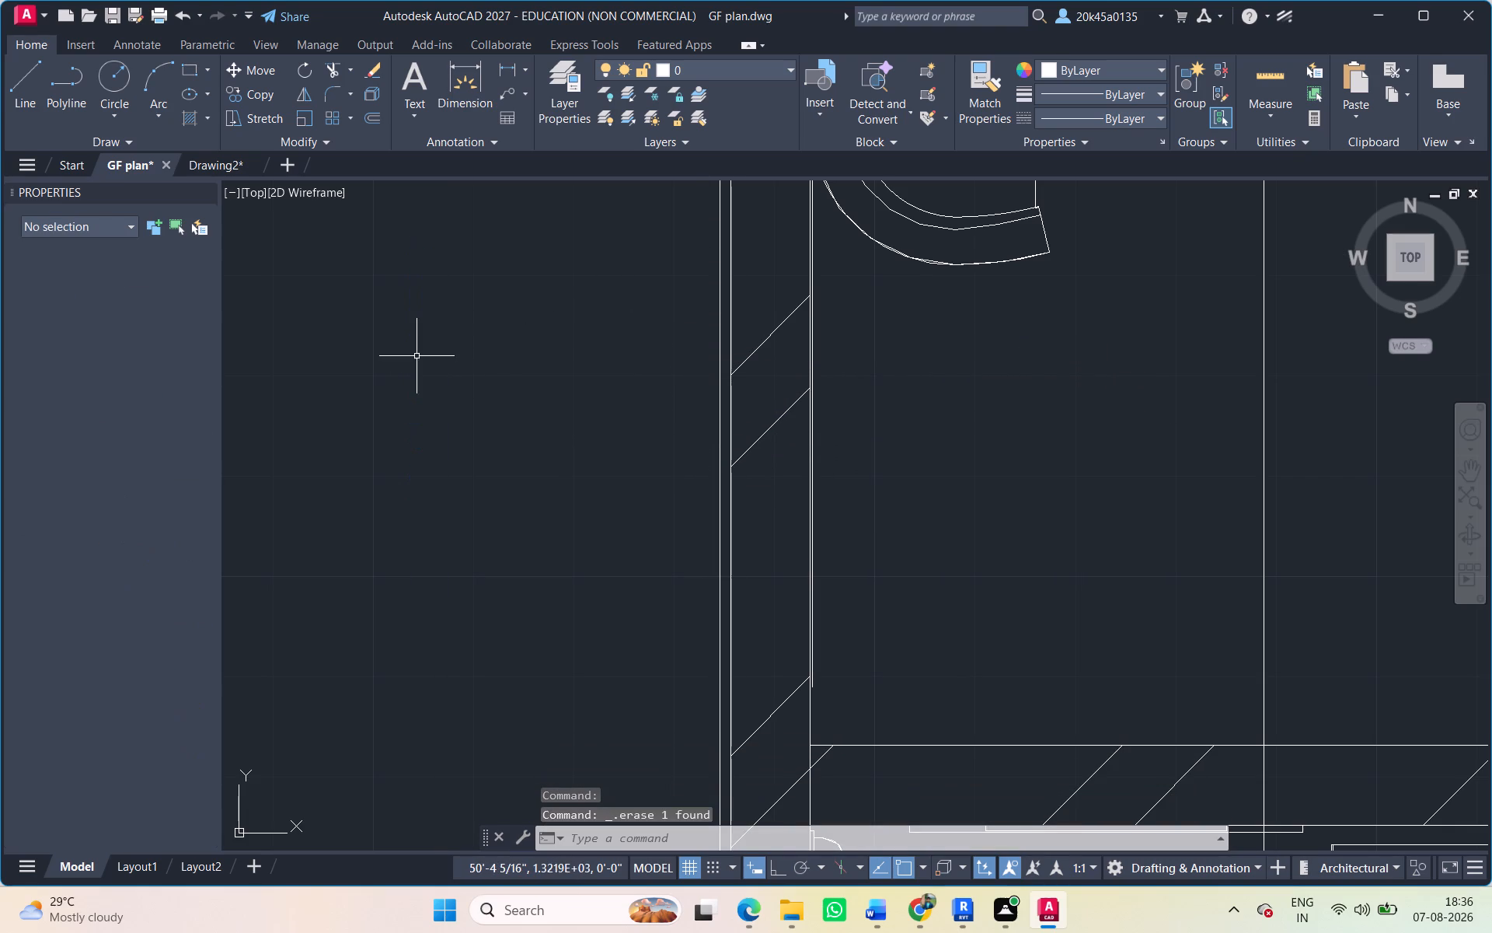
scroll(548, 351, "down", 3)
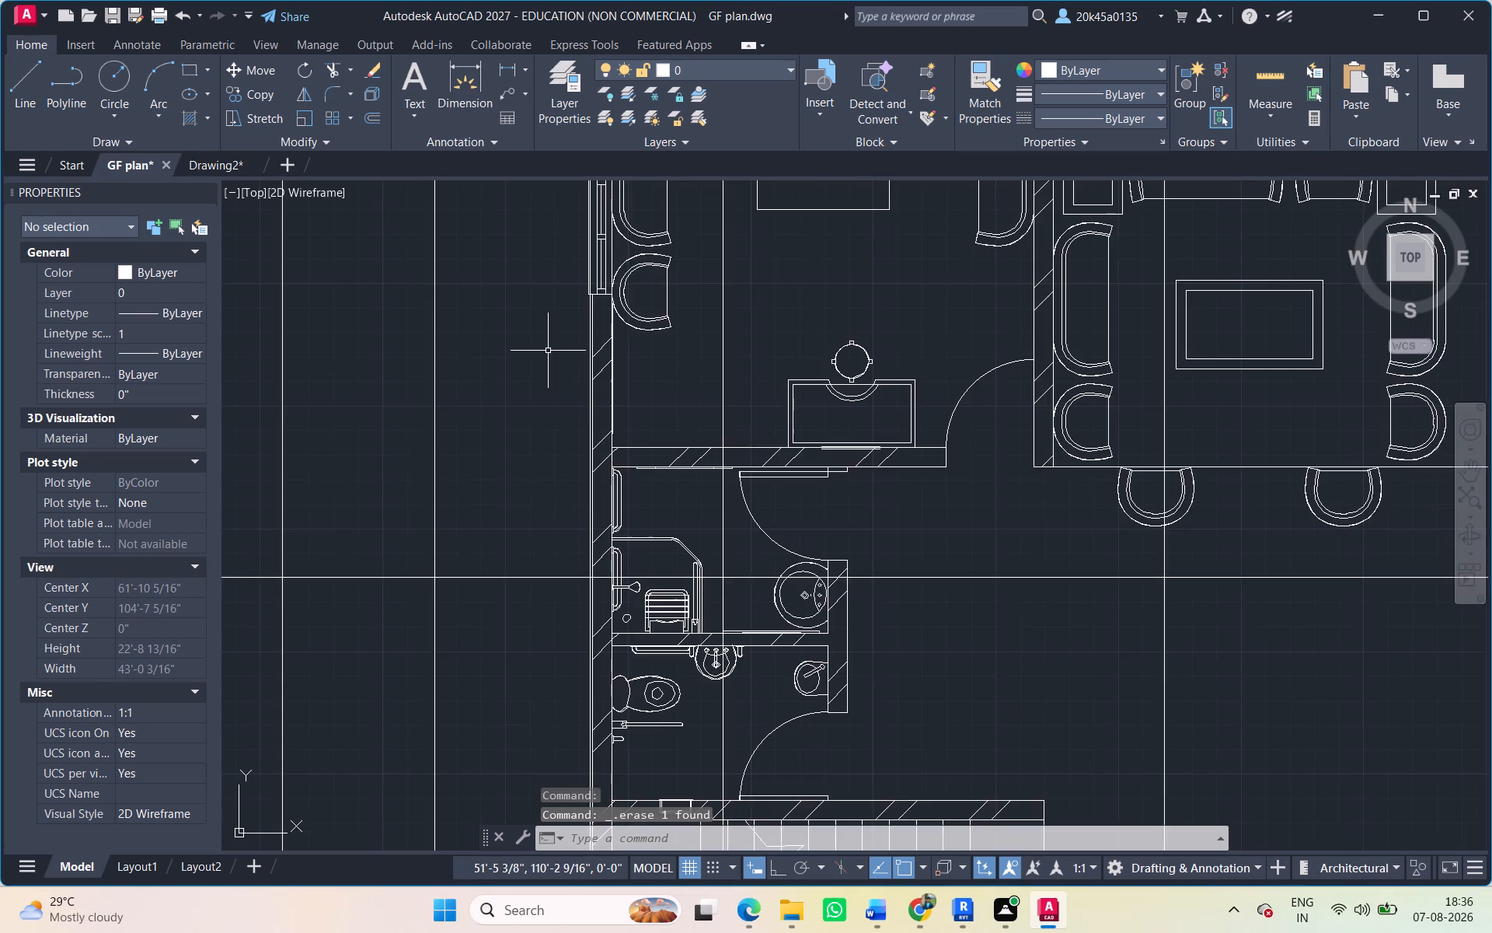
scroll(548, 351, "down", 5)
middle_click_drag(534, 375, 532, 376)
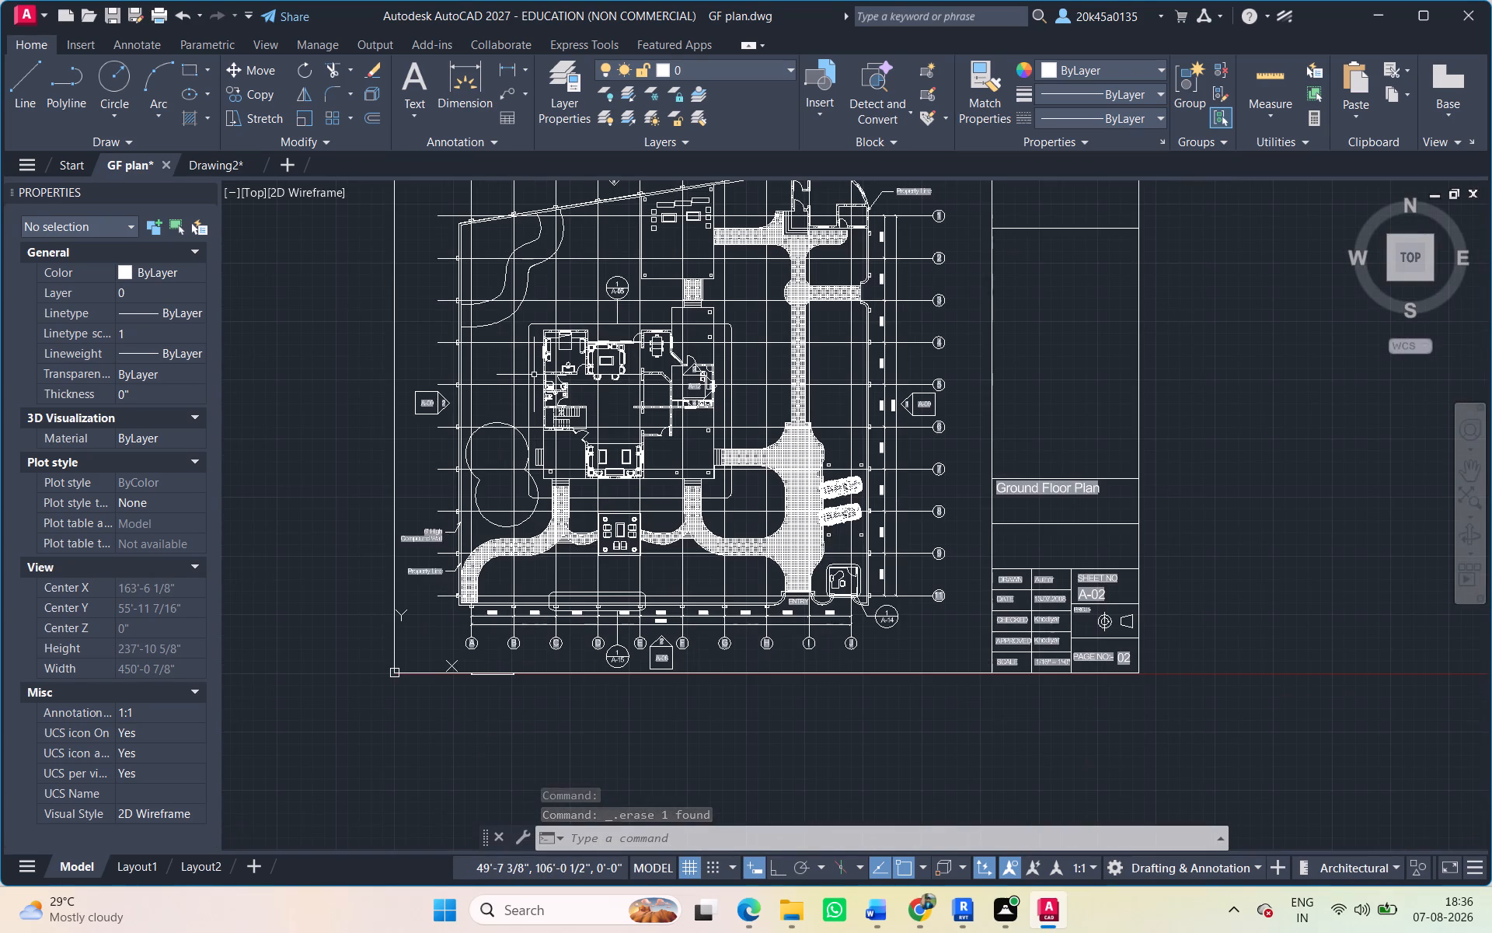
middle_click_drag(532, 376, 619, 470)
Switch to Revit and delete all the grids and the tiny raster image from the Ground Floor plan.
left_click(967, 908)
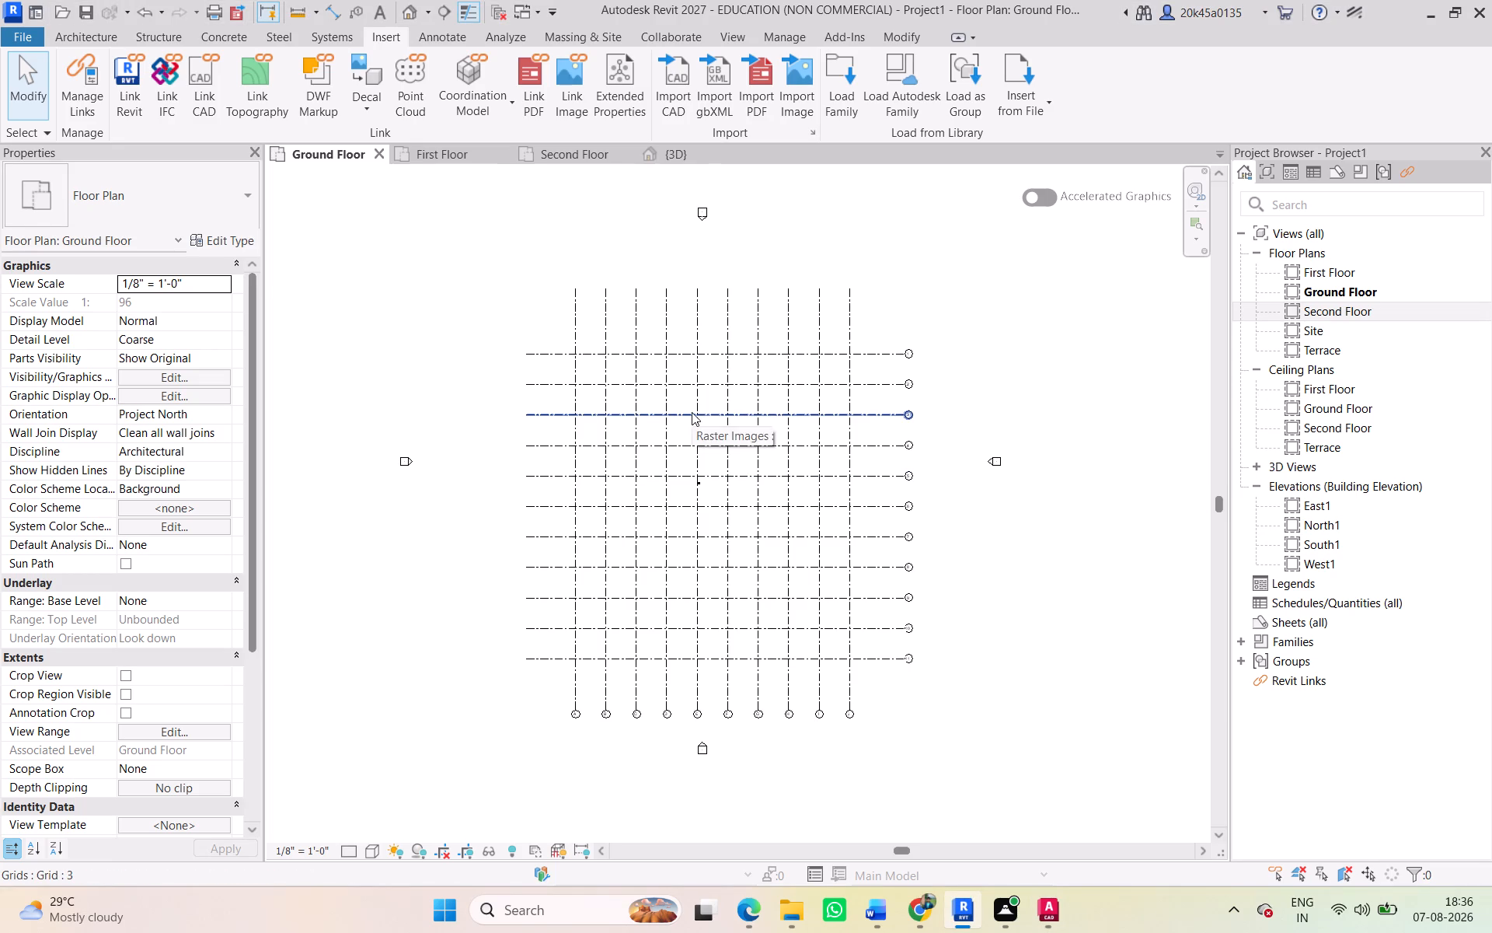
left_click_drag(462, 260, 842, 554)
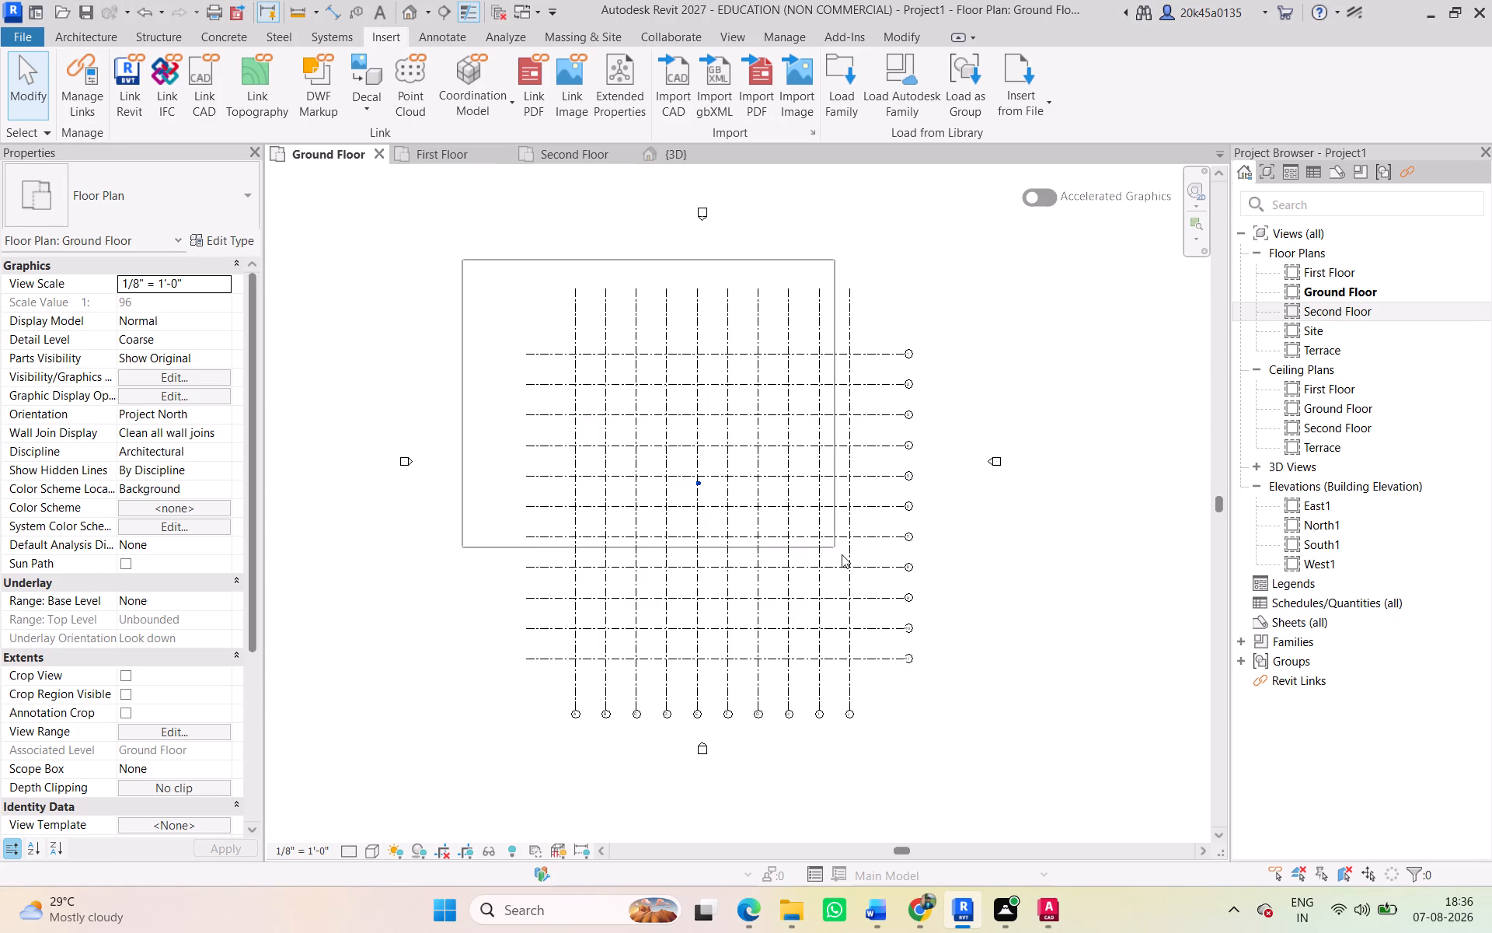
left_click_drag(842, 554, 939, 736)
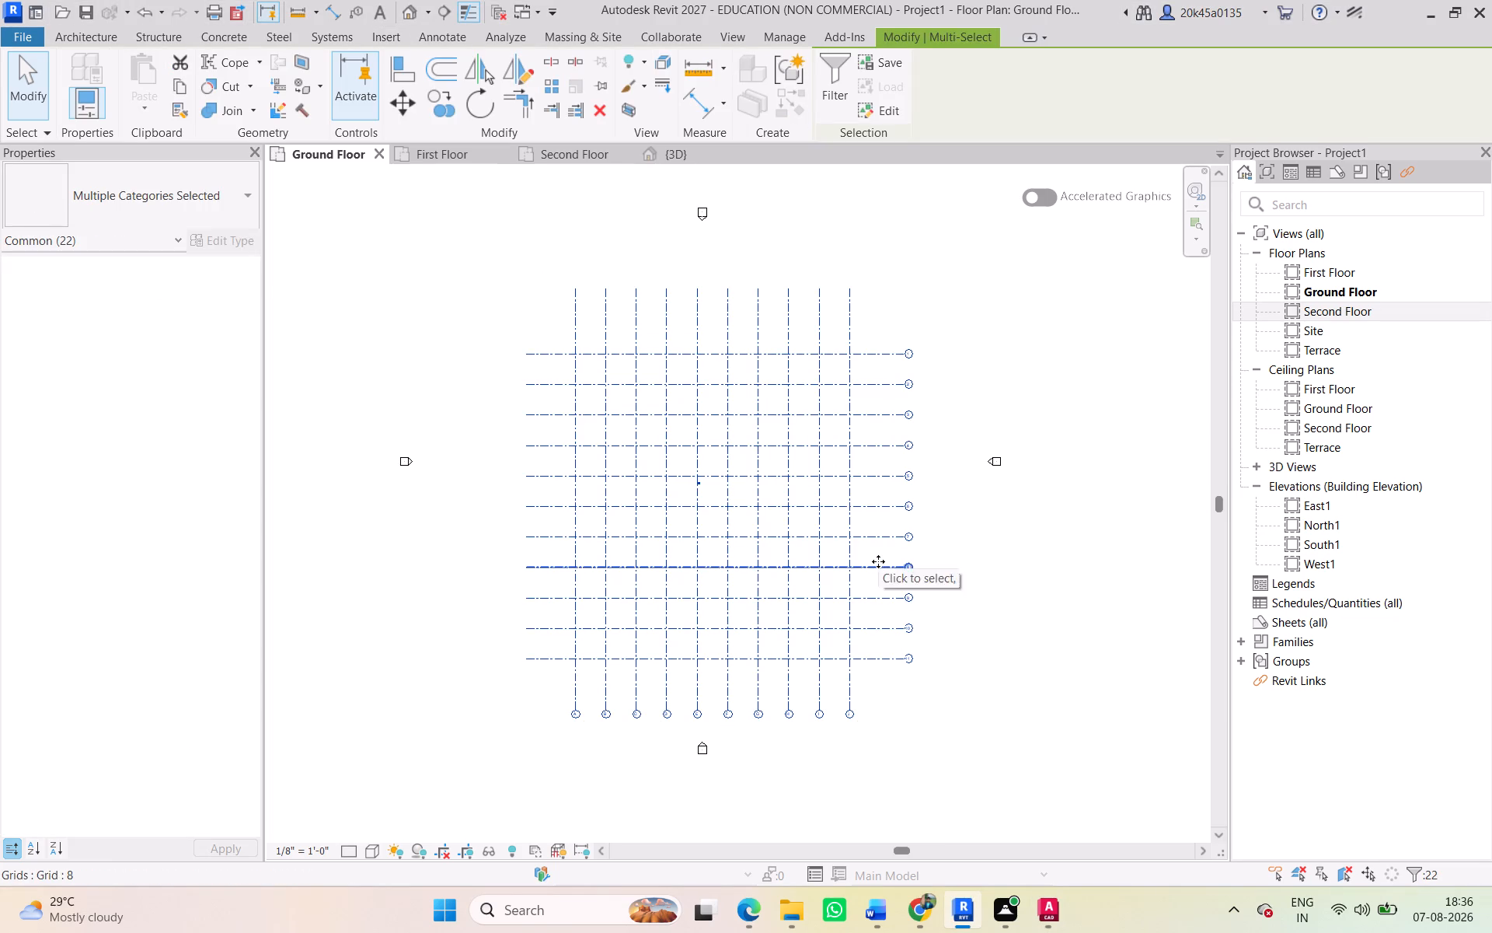
key("Delete")
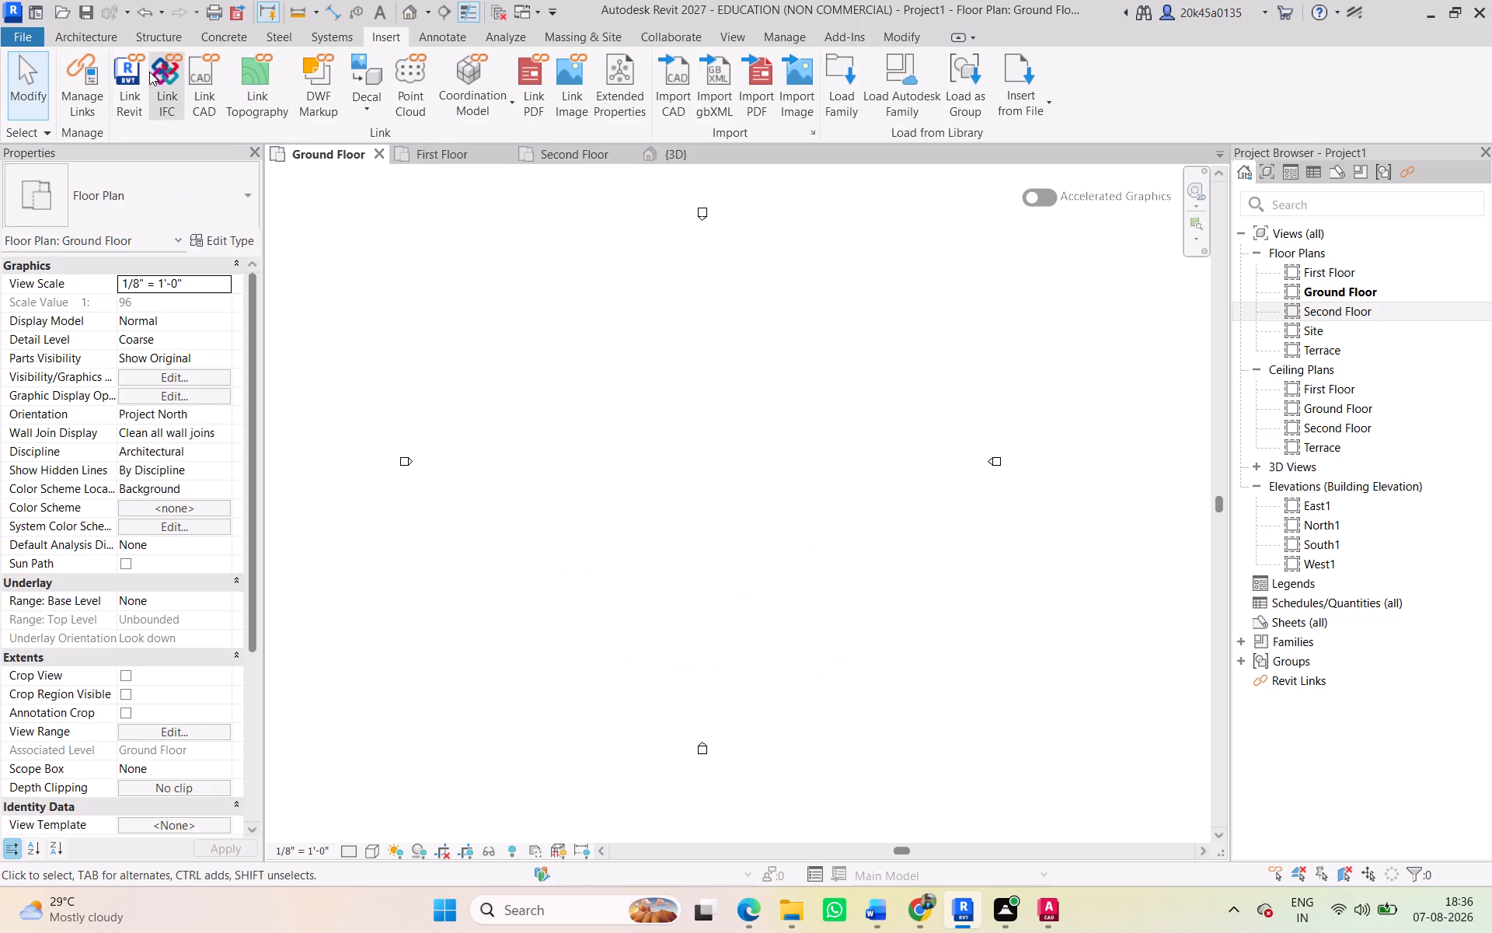
Link the GF plan DWG file from the Desktop folder into the Ground Floor plan.
left_click(195, 85)
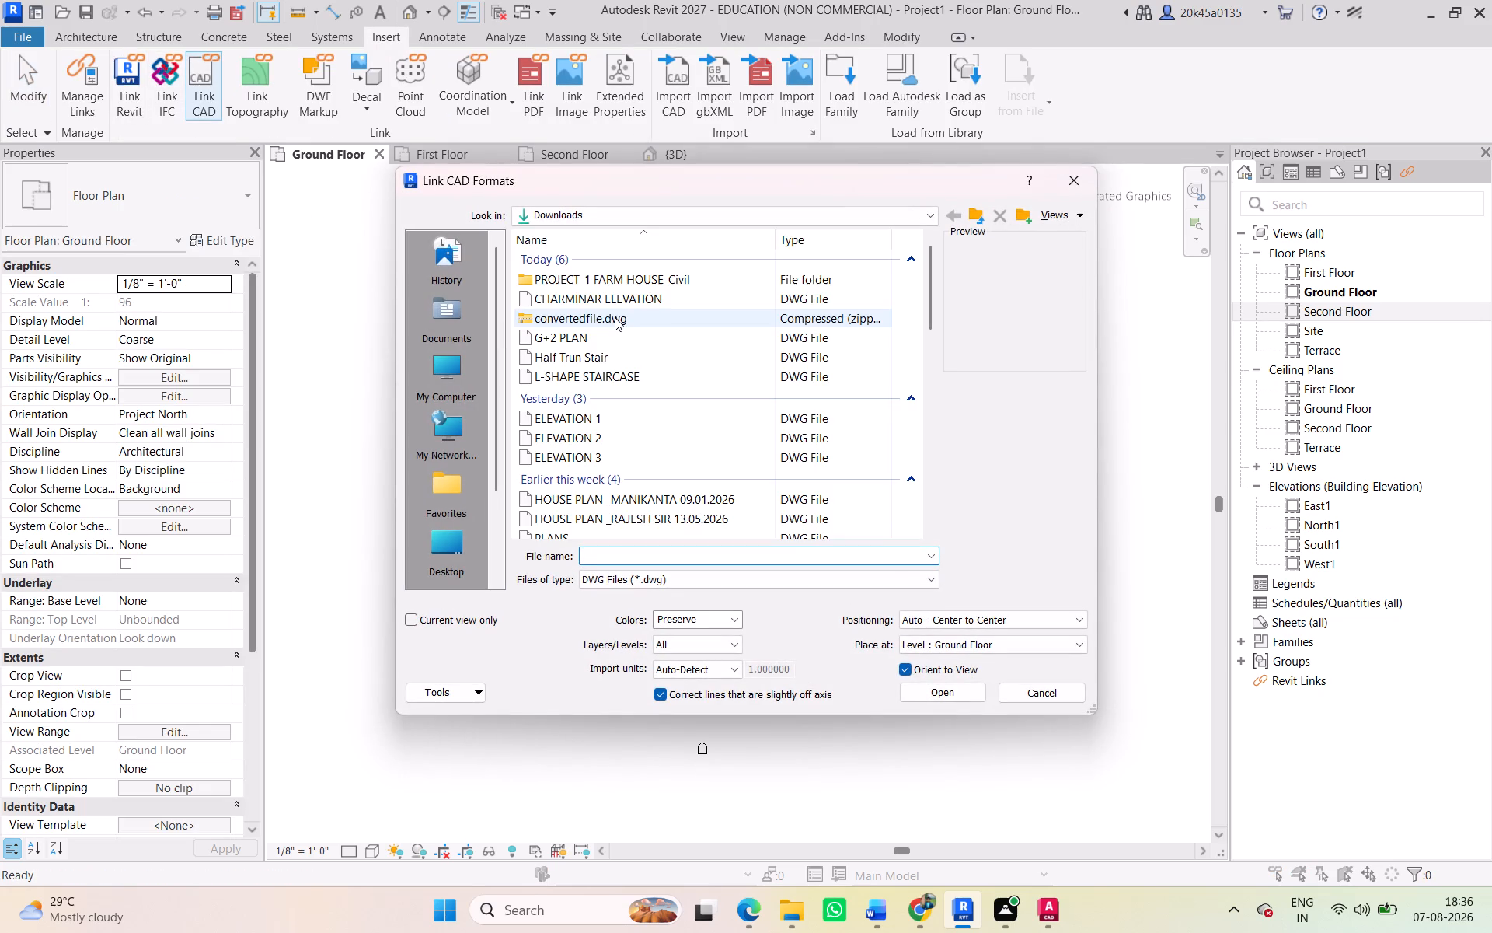
left_click(589, 342)
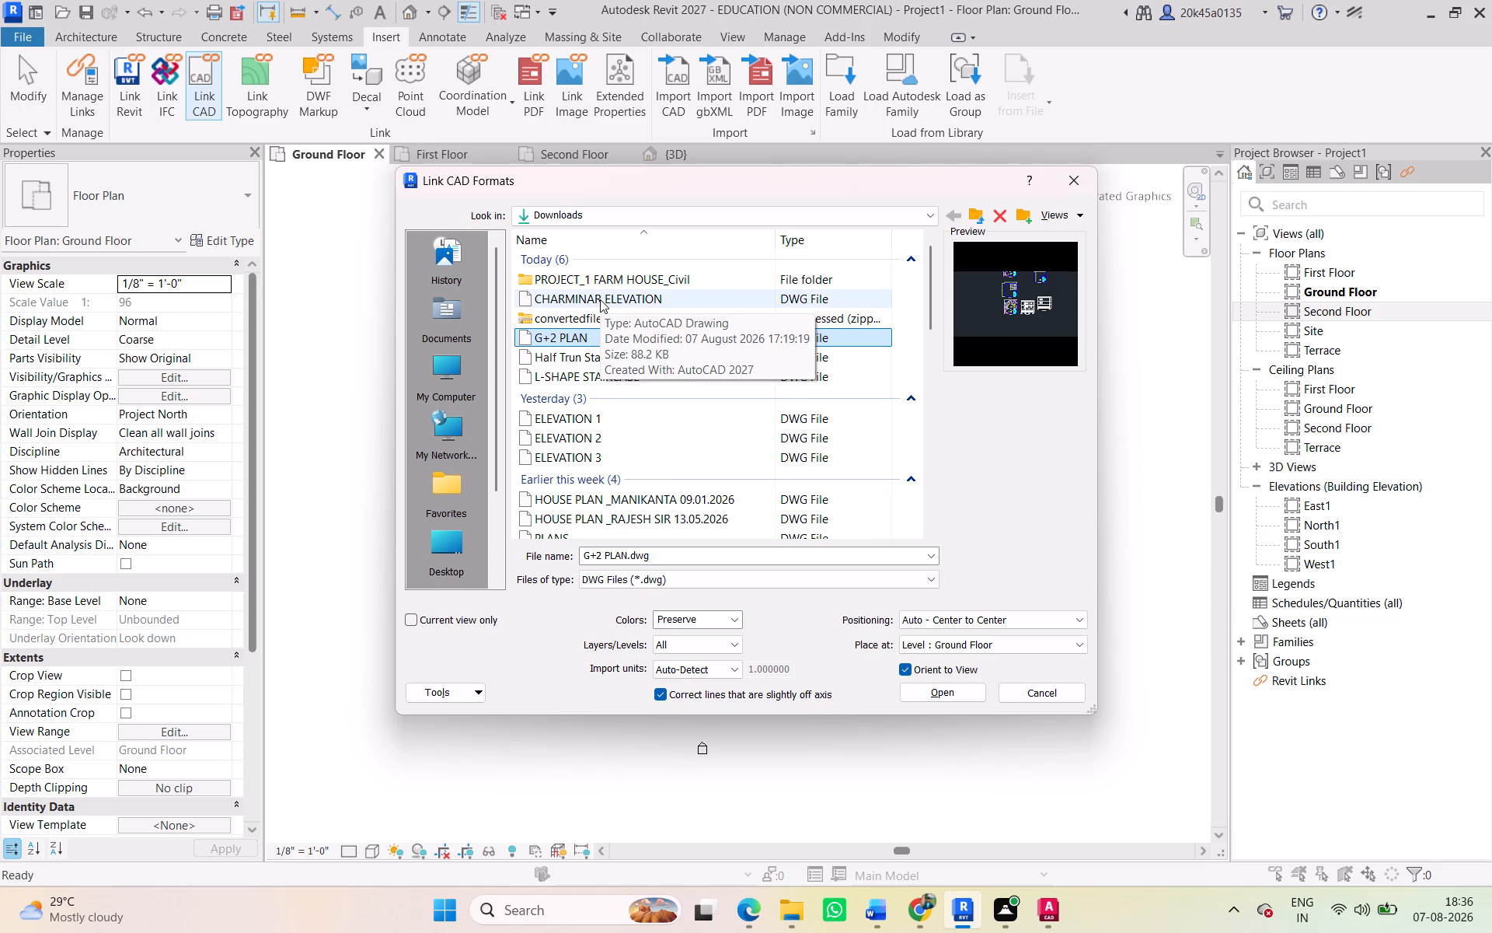
left_click(600, 299)
left_click(588, 337)
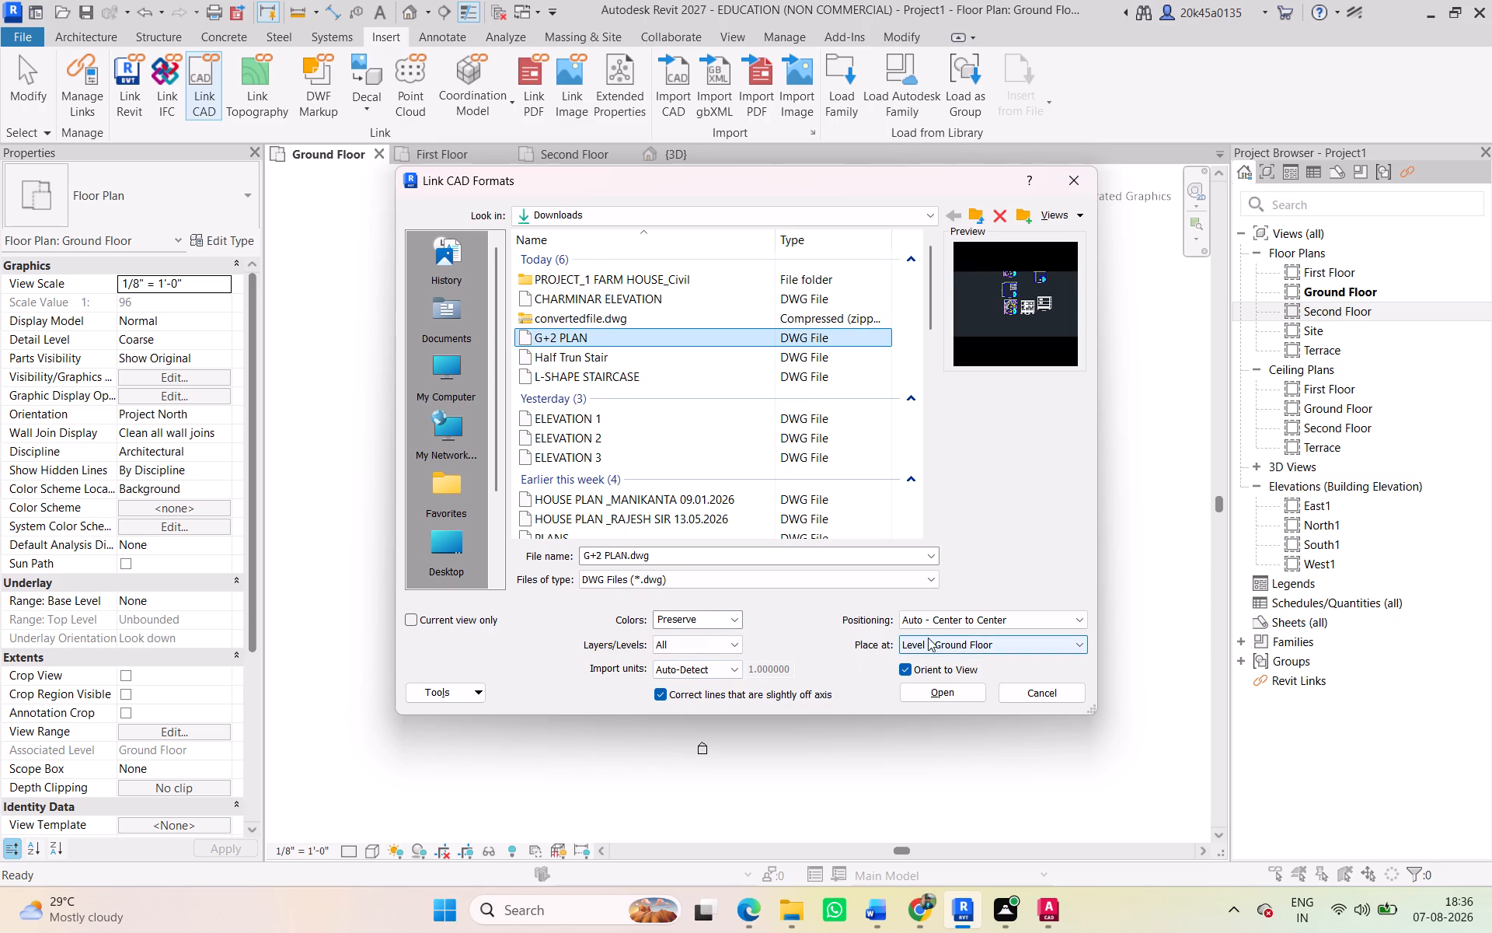
double_click(455, 550)
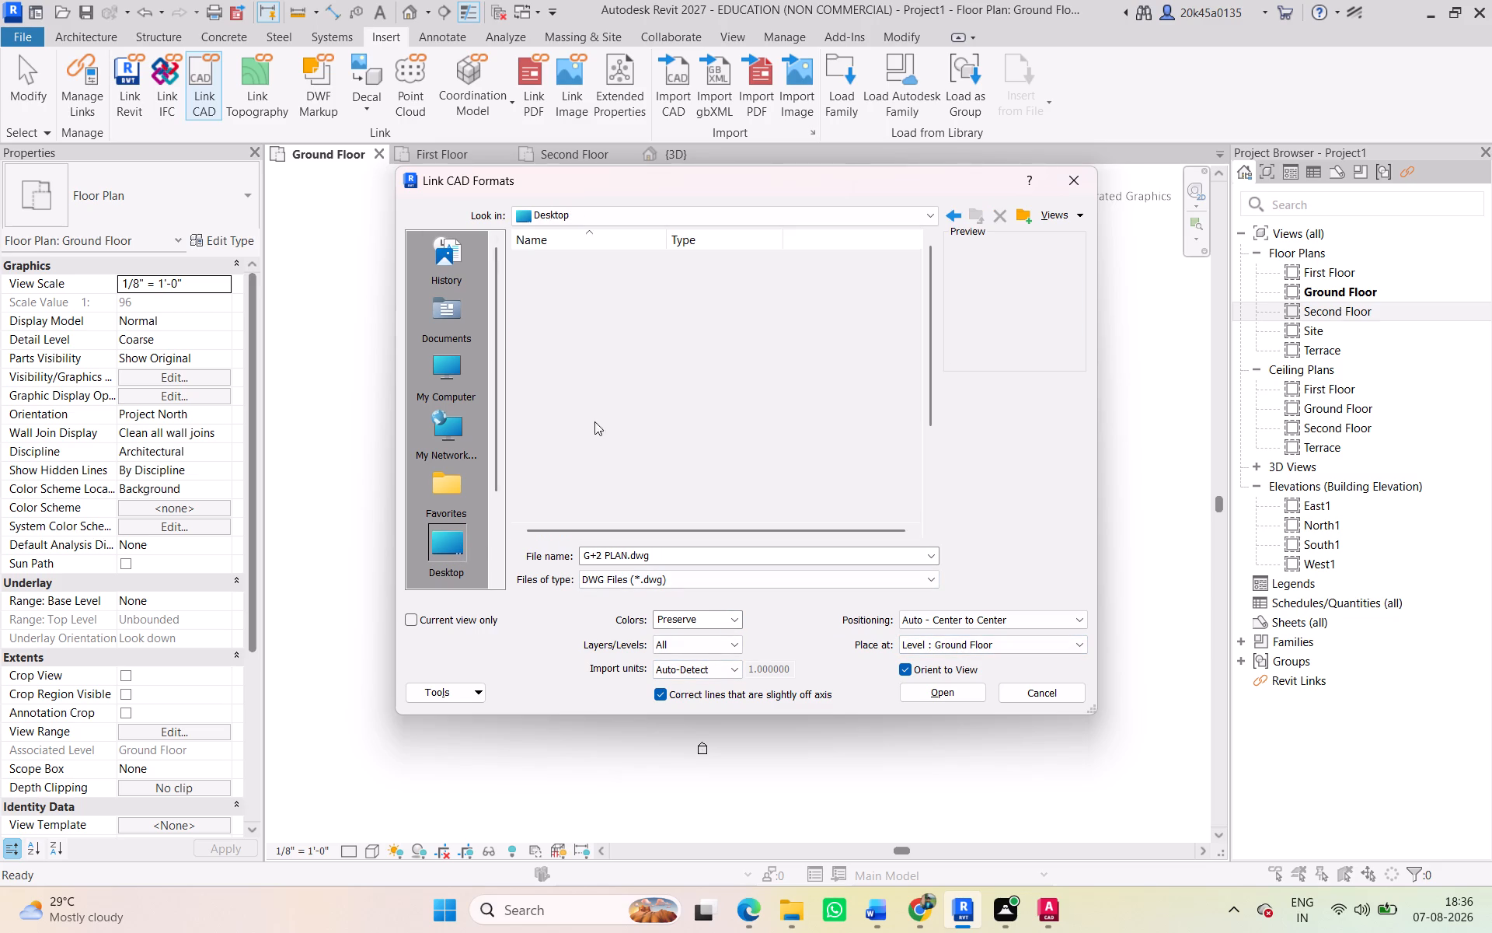
scroll(619, 474, "down", 3)
left_click(597, 516)
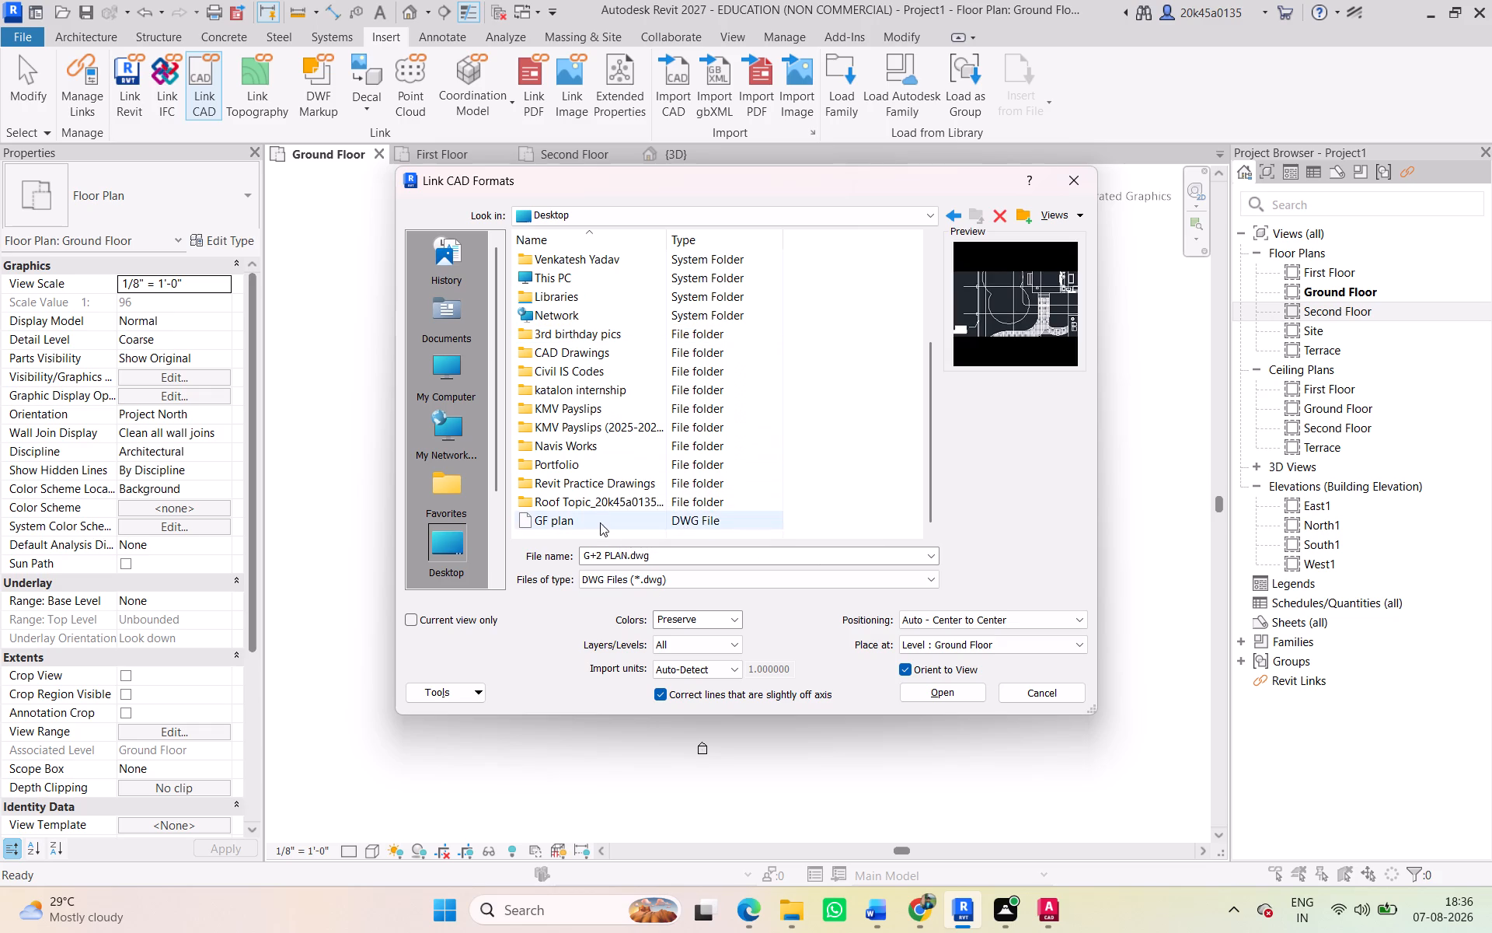
left_click(967, 695)
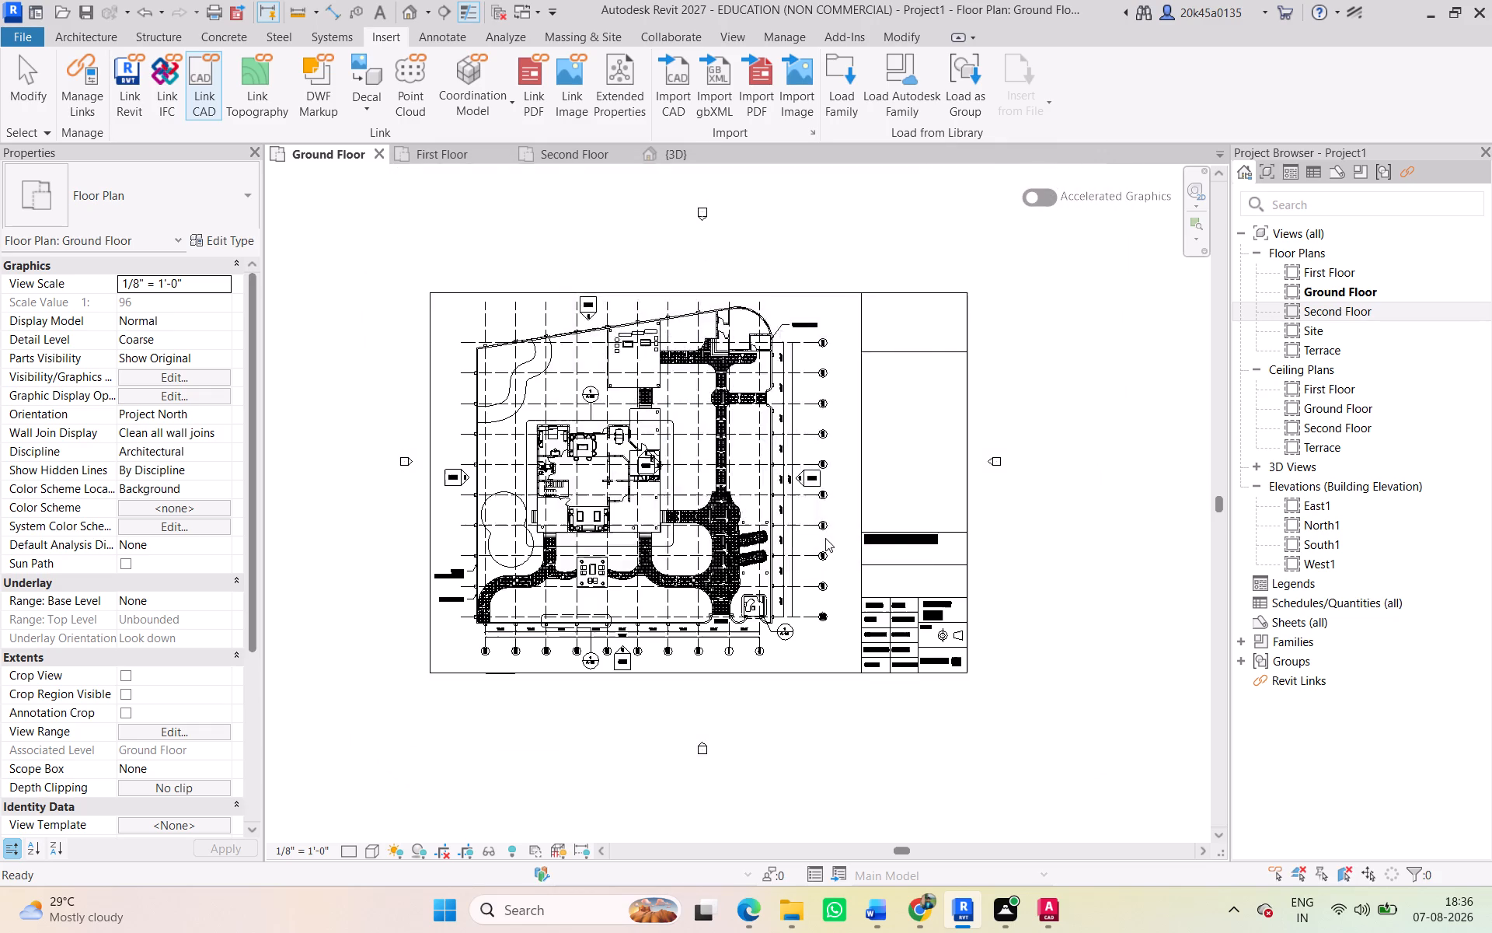
left_click(908, 288)
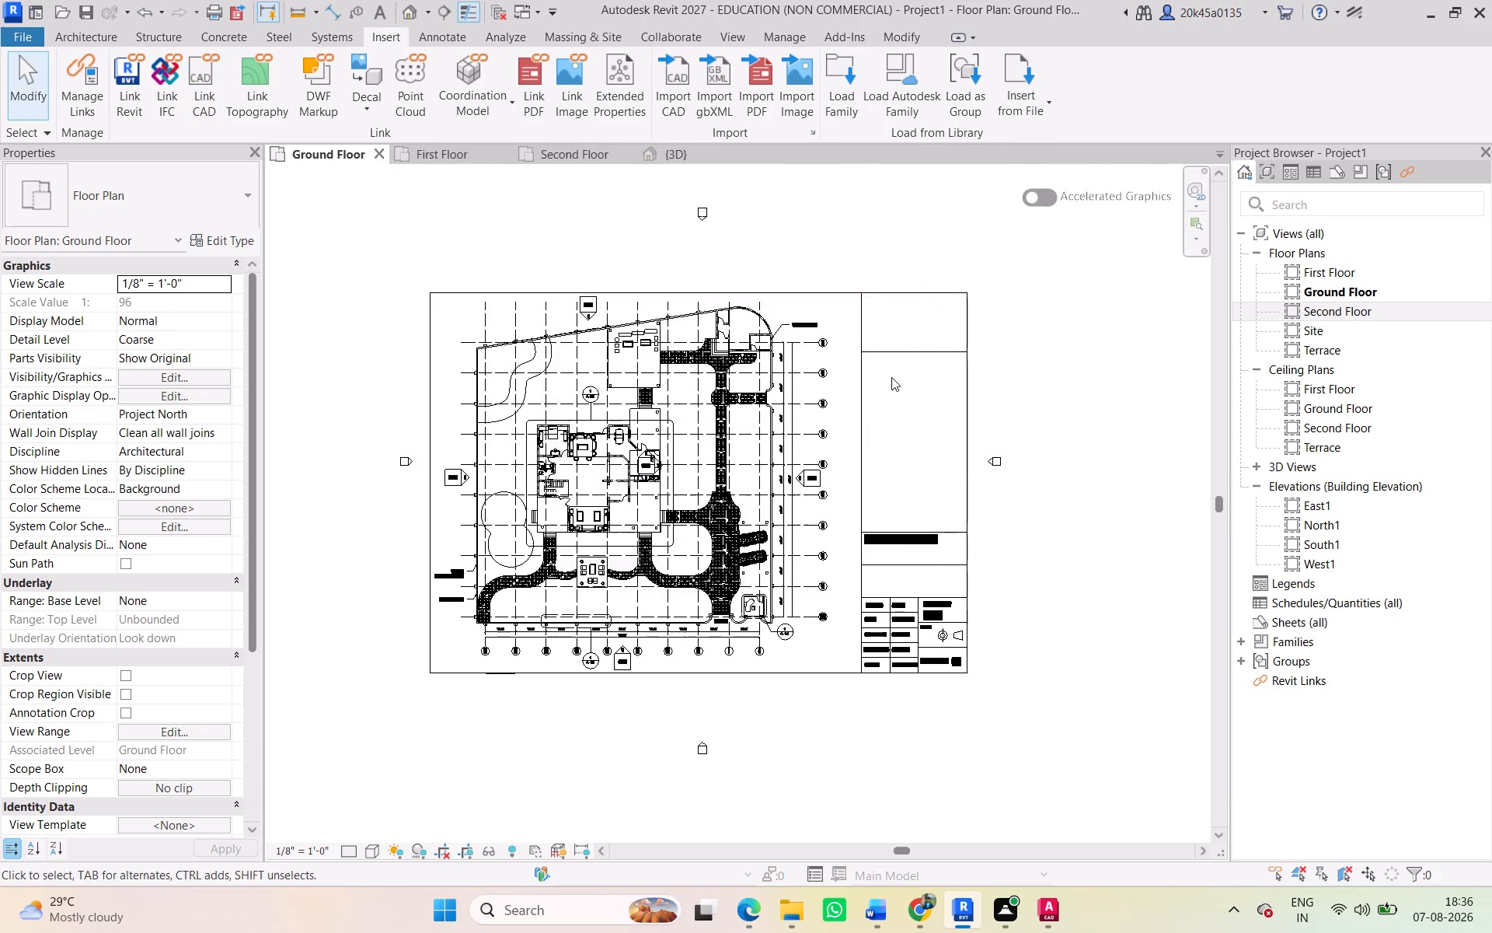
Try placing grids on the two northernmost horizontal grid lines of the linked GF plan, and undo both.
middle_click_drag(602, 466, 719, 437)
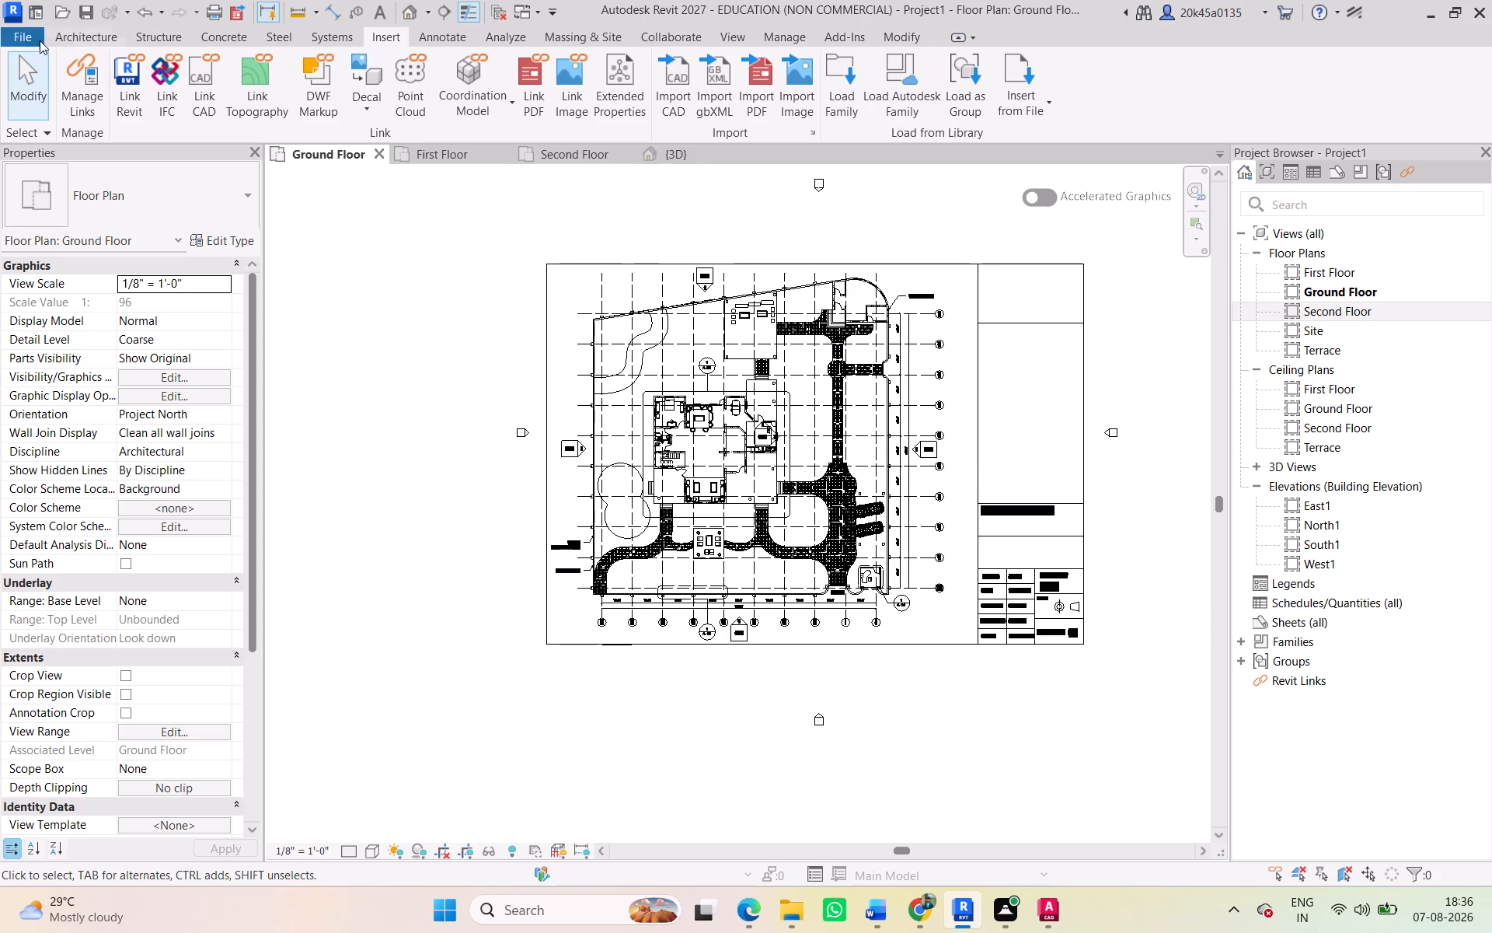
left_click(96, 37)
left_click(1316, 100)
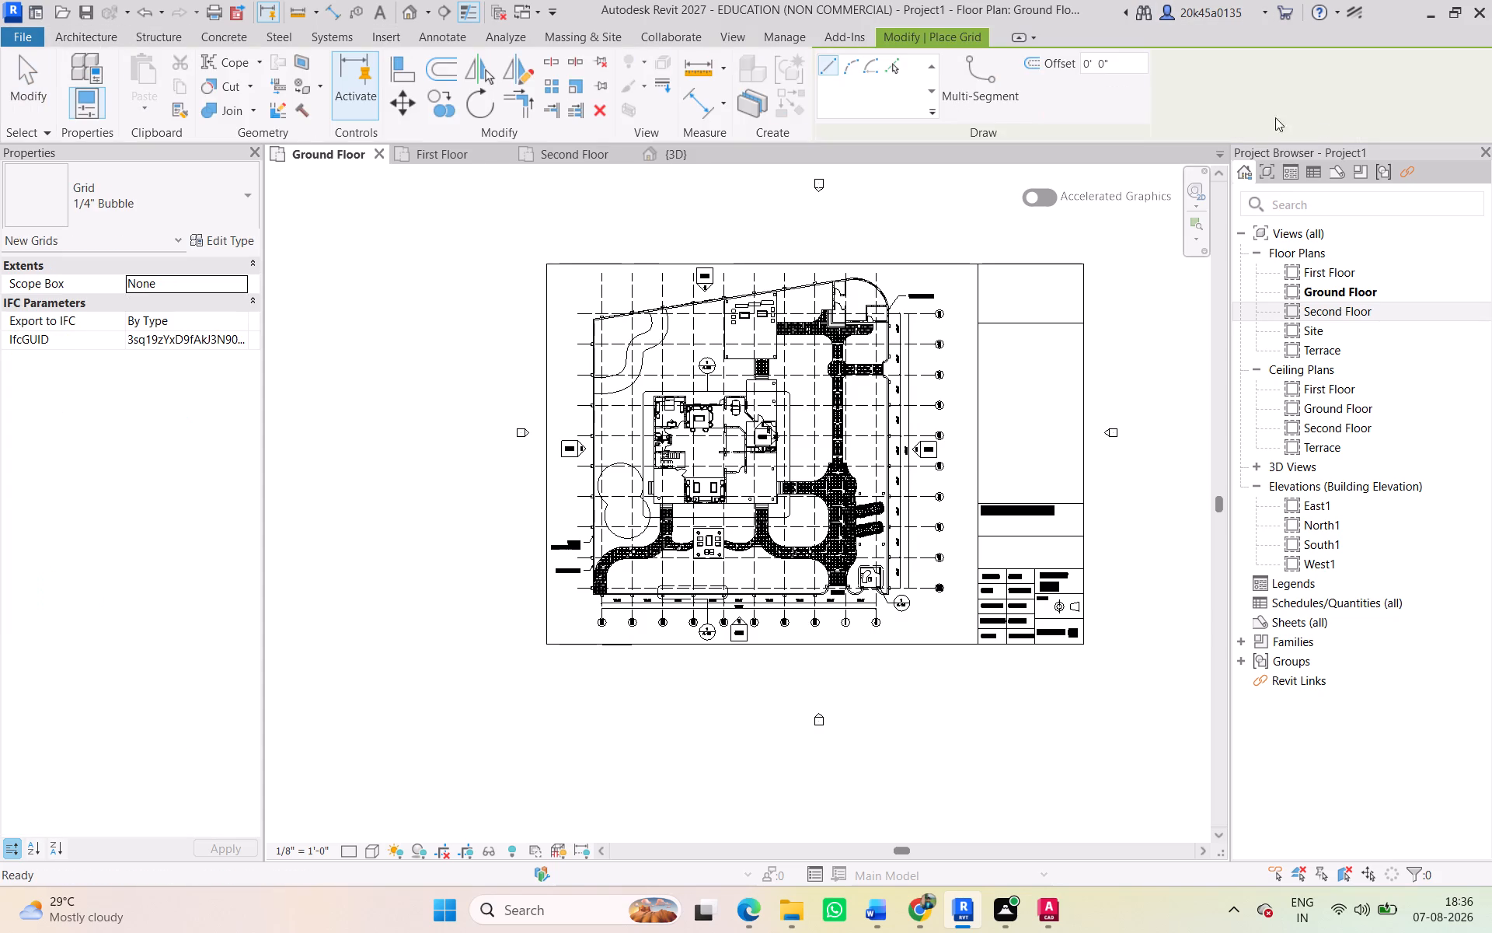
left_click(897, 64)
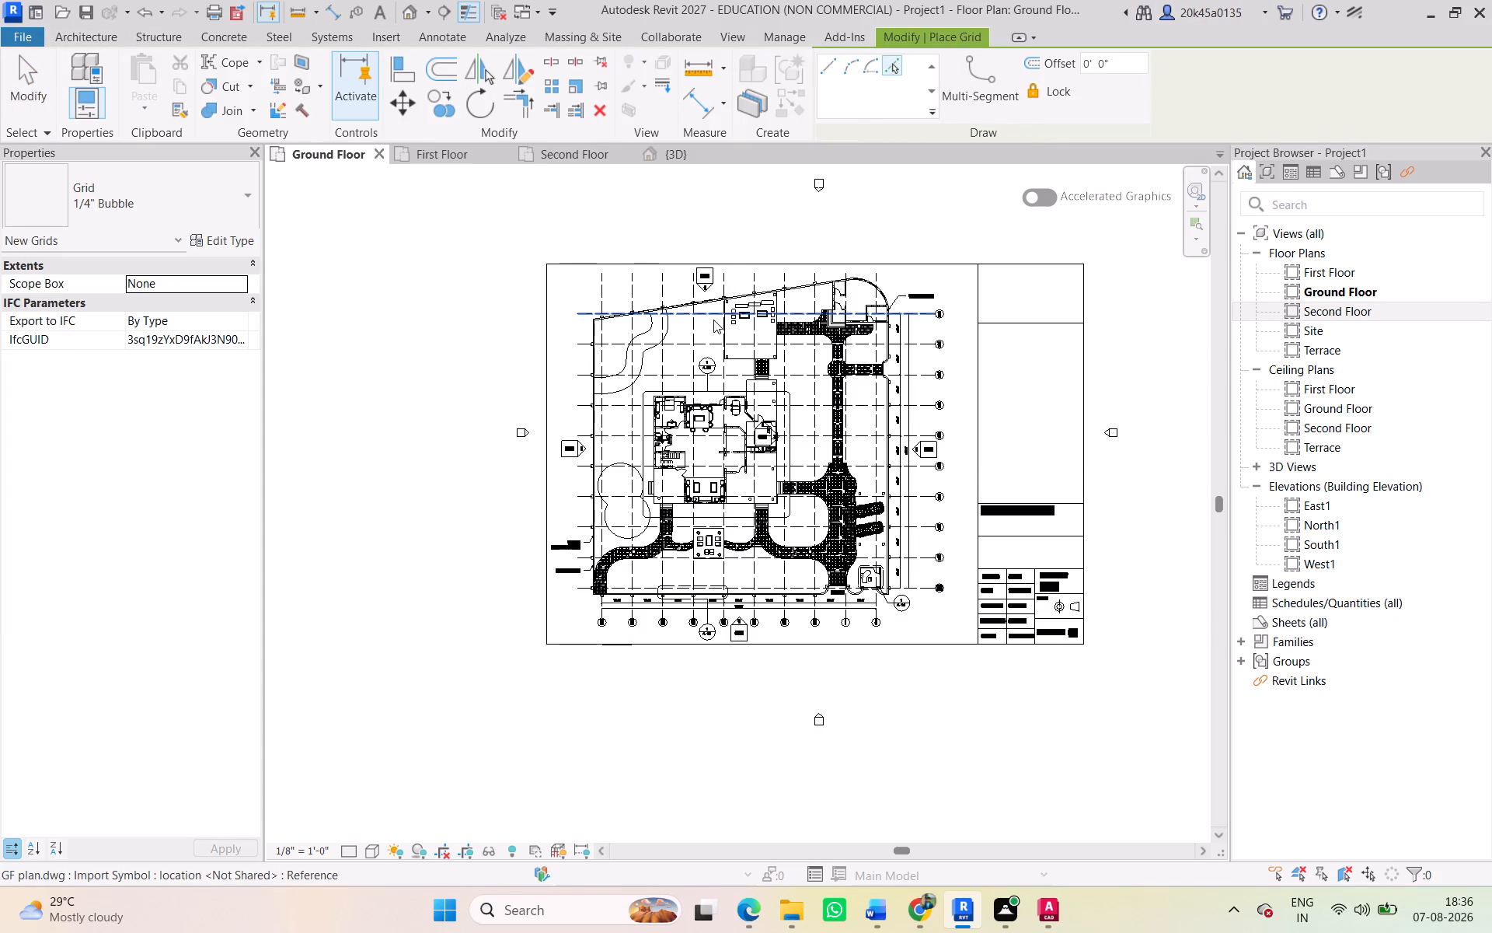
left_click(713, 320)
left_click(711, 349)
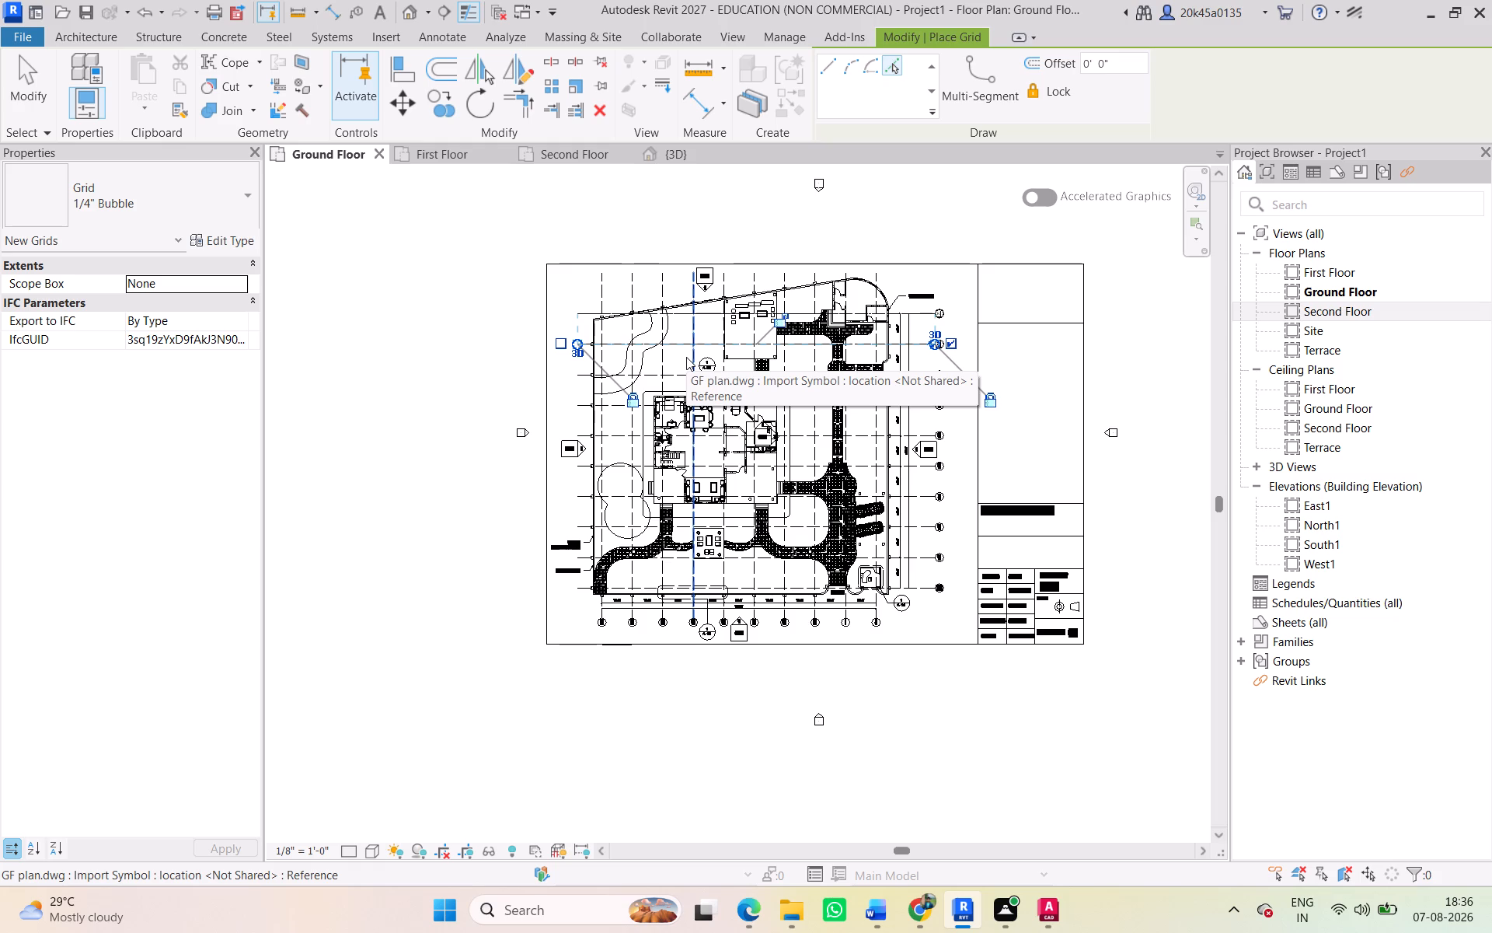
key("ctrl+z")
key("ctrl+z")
Measure the thickness of the northwest bedroom's north wall with a trial aligned dimension, without keeping it.
scroll(680, 421, "up", 2)
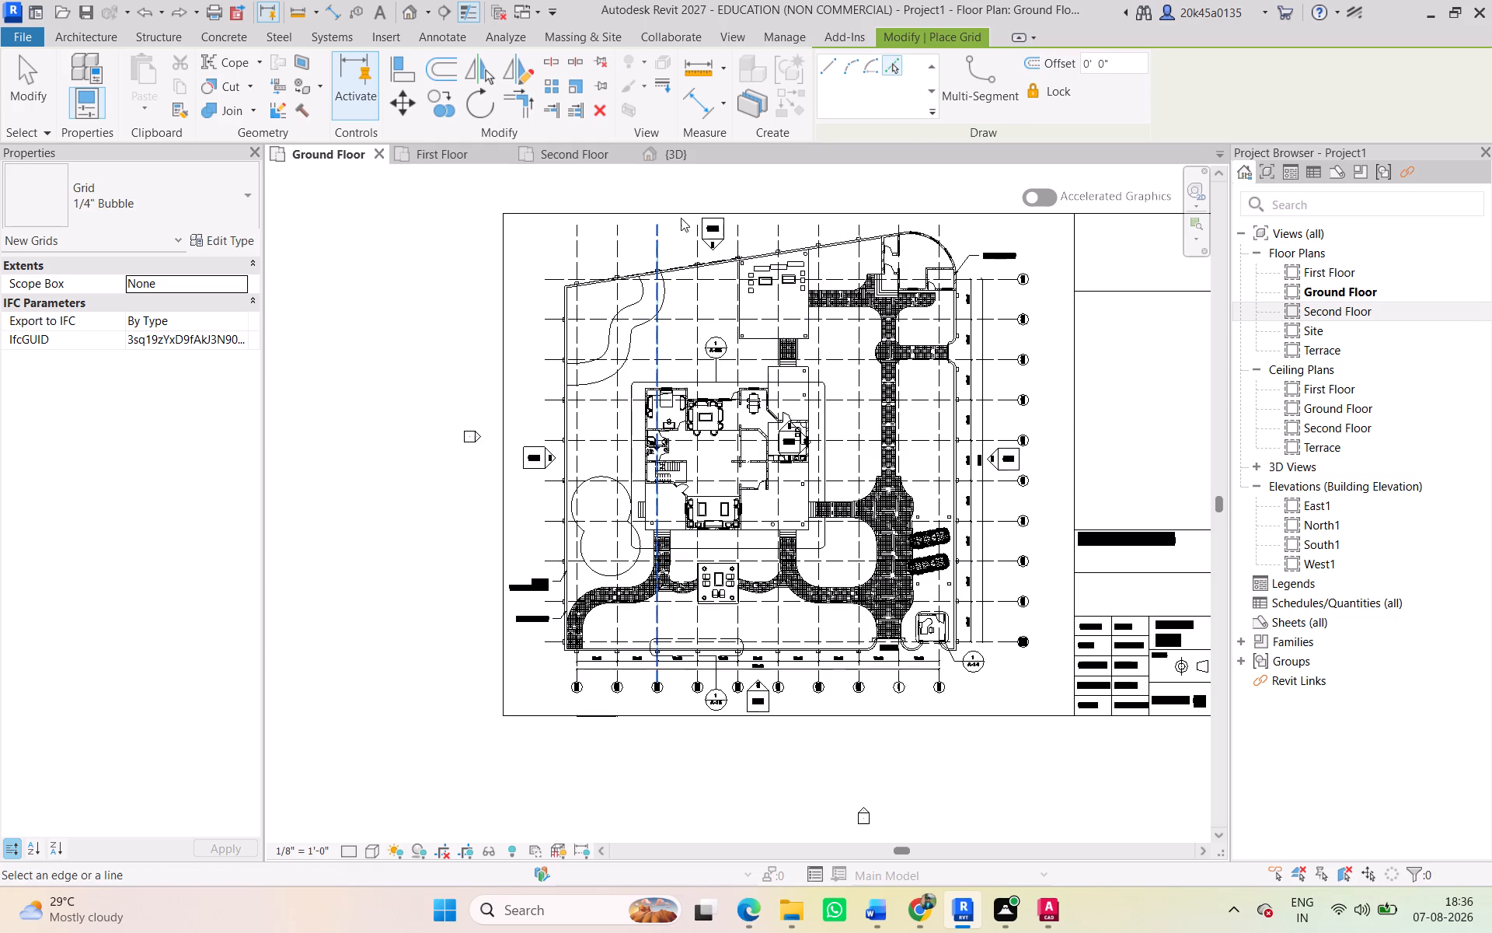
left_click(689, 97)
scroll(637, 484, "up", 9)
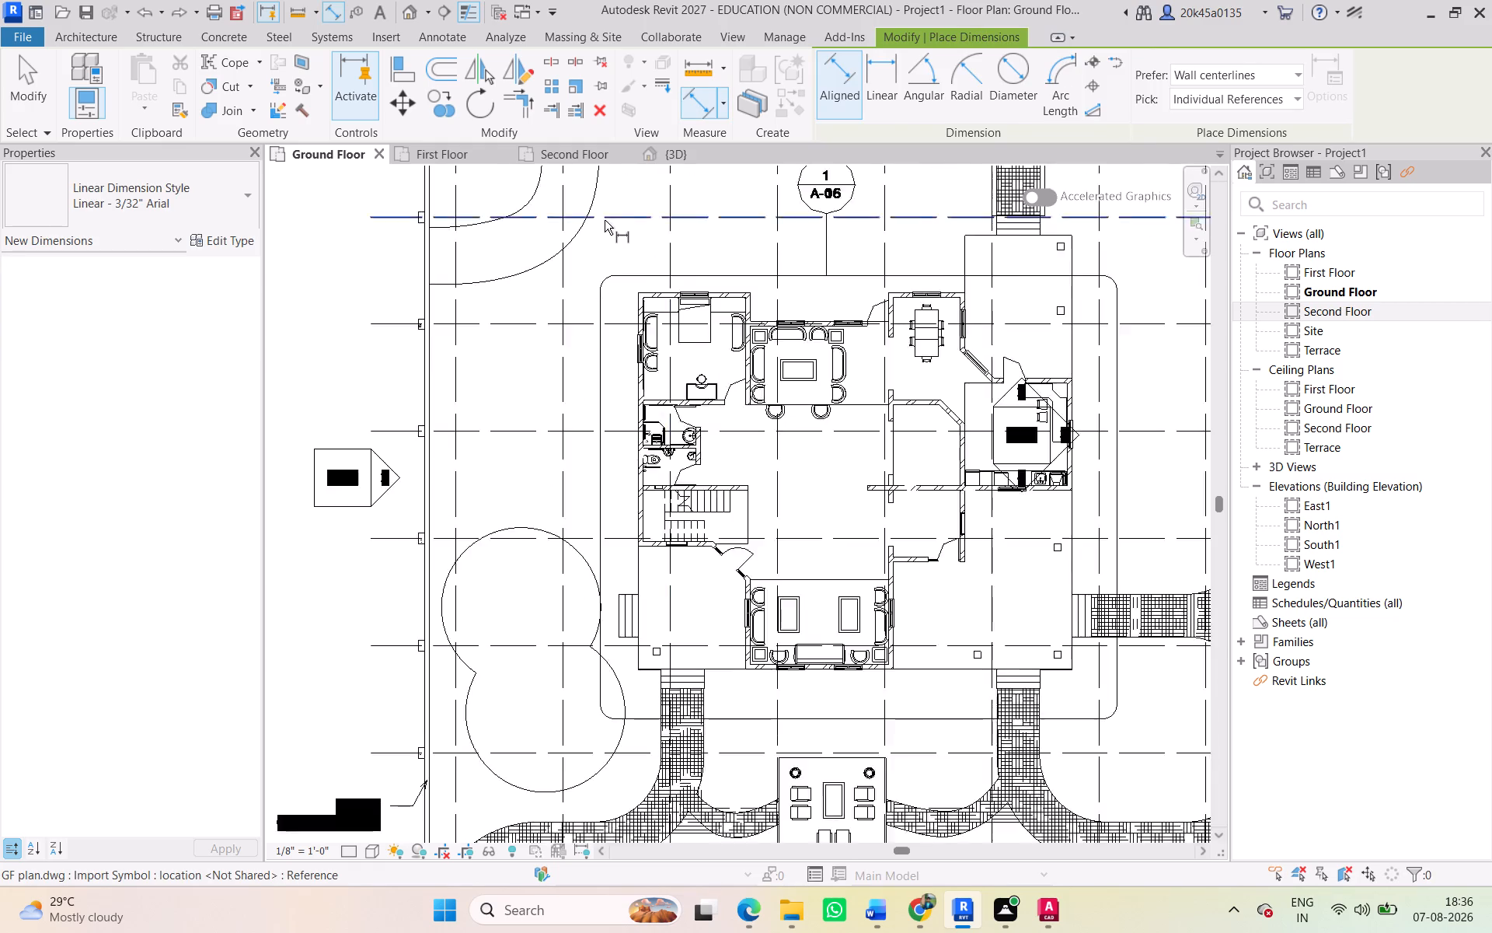
scroll(605, 220, "up", 9)
scroll(730, 432, "up", 14)
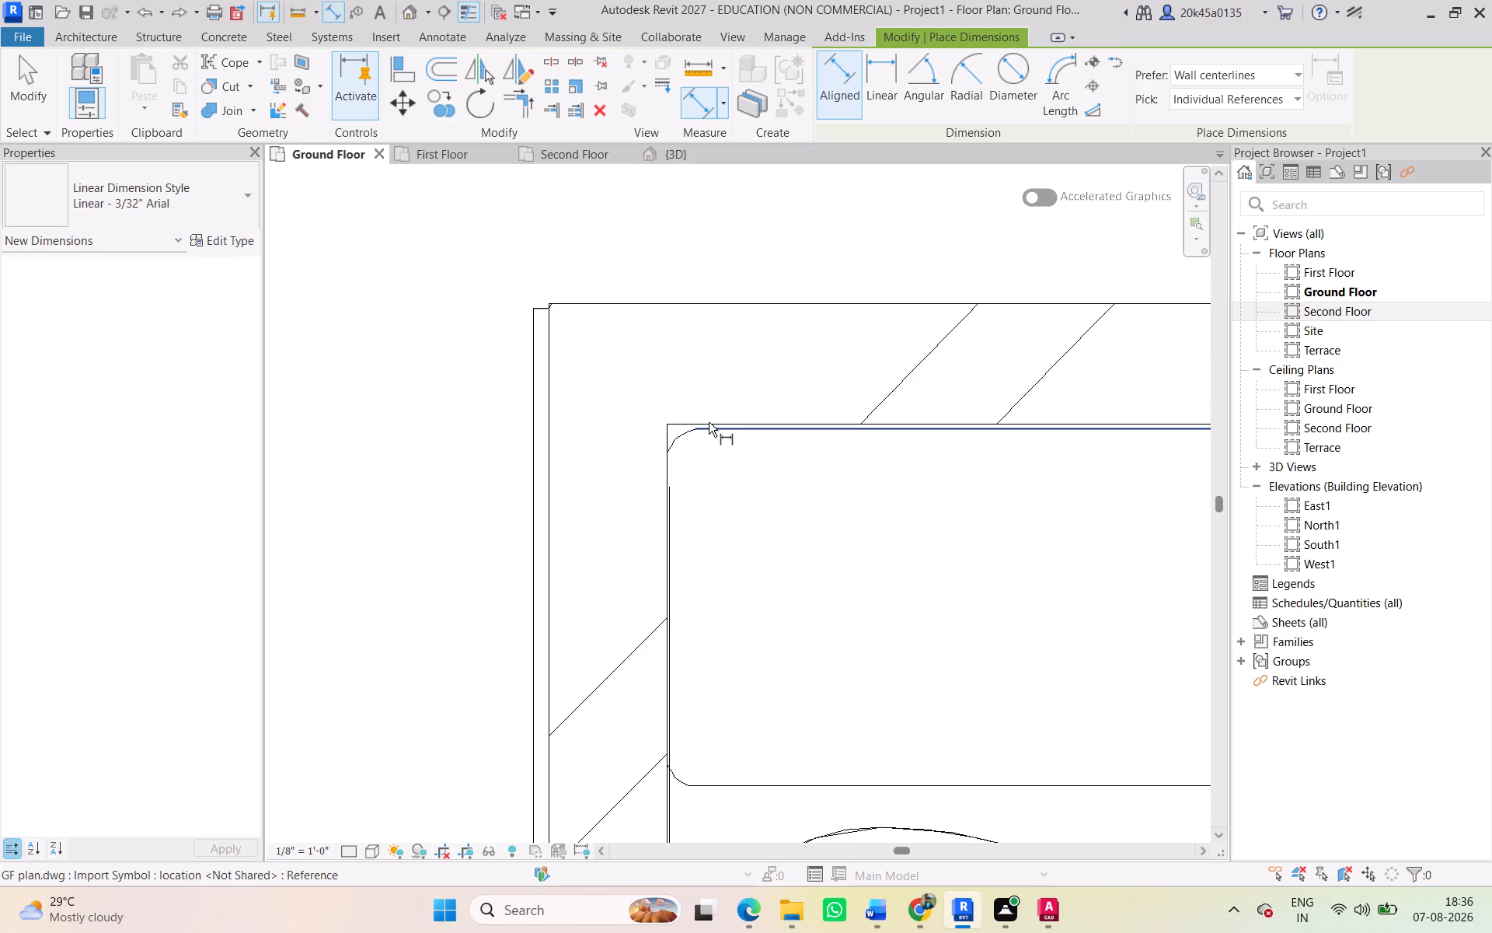
scroll(709, 422, "up", 3)
left_click(734, 433)
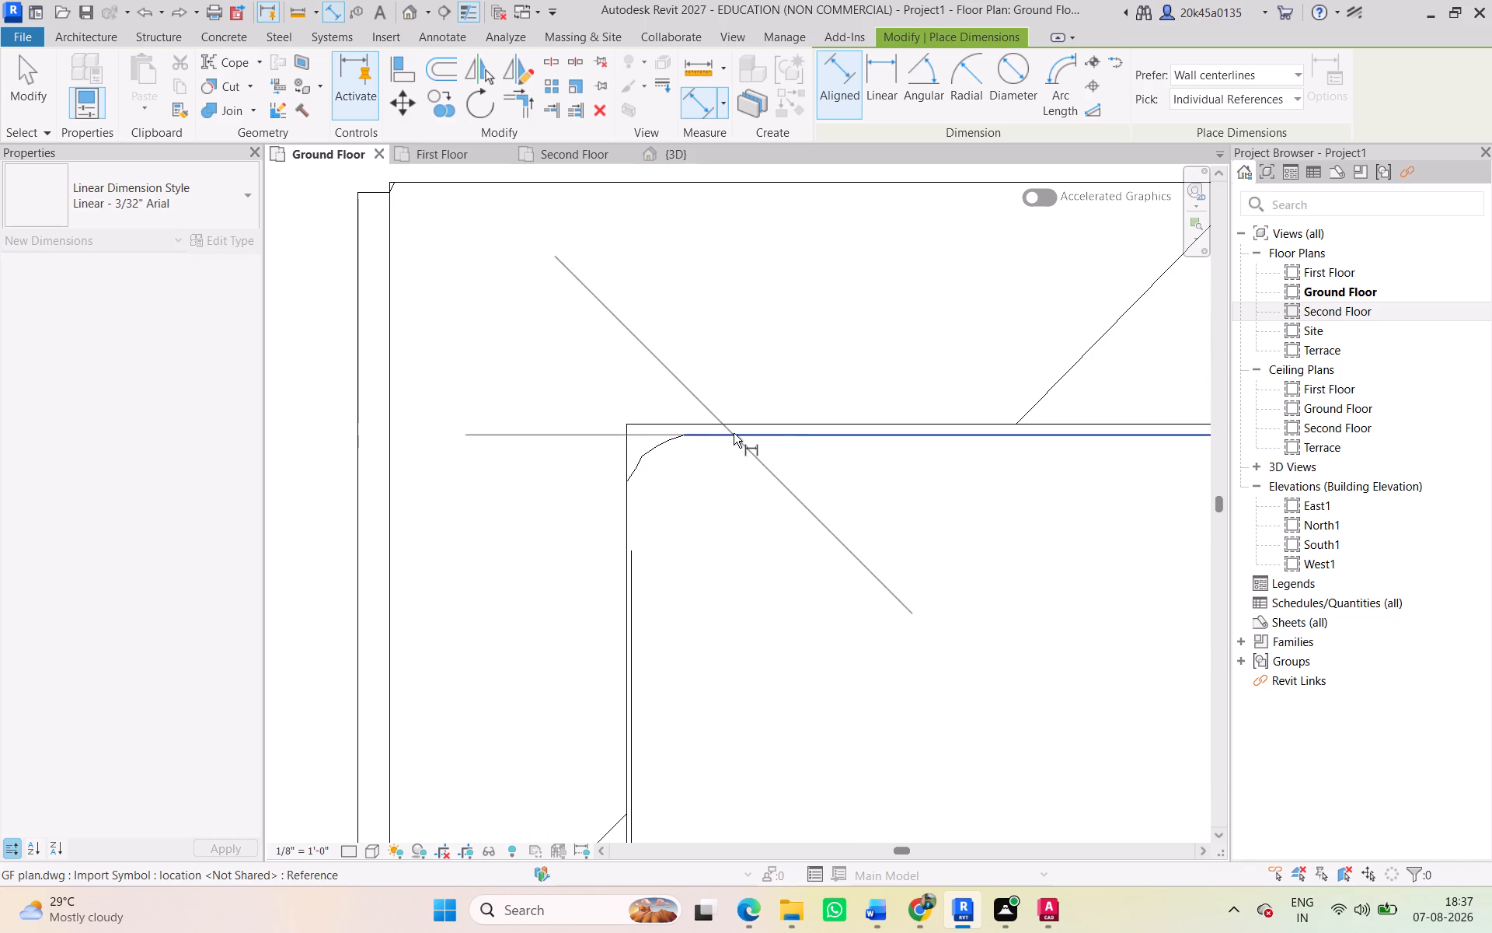
scroll(734, 433, "down", 4)
left_click(778, 291)
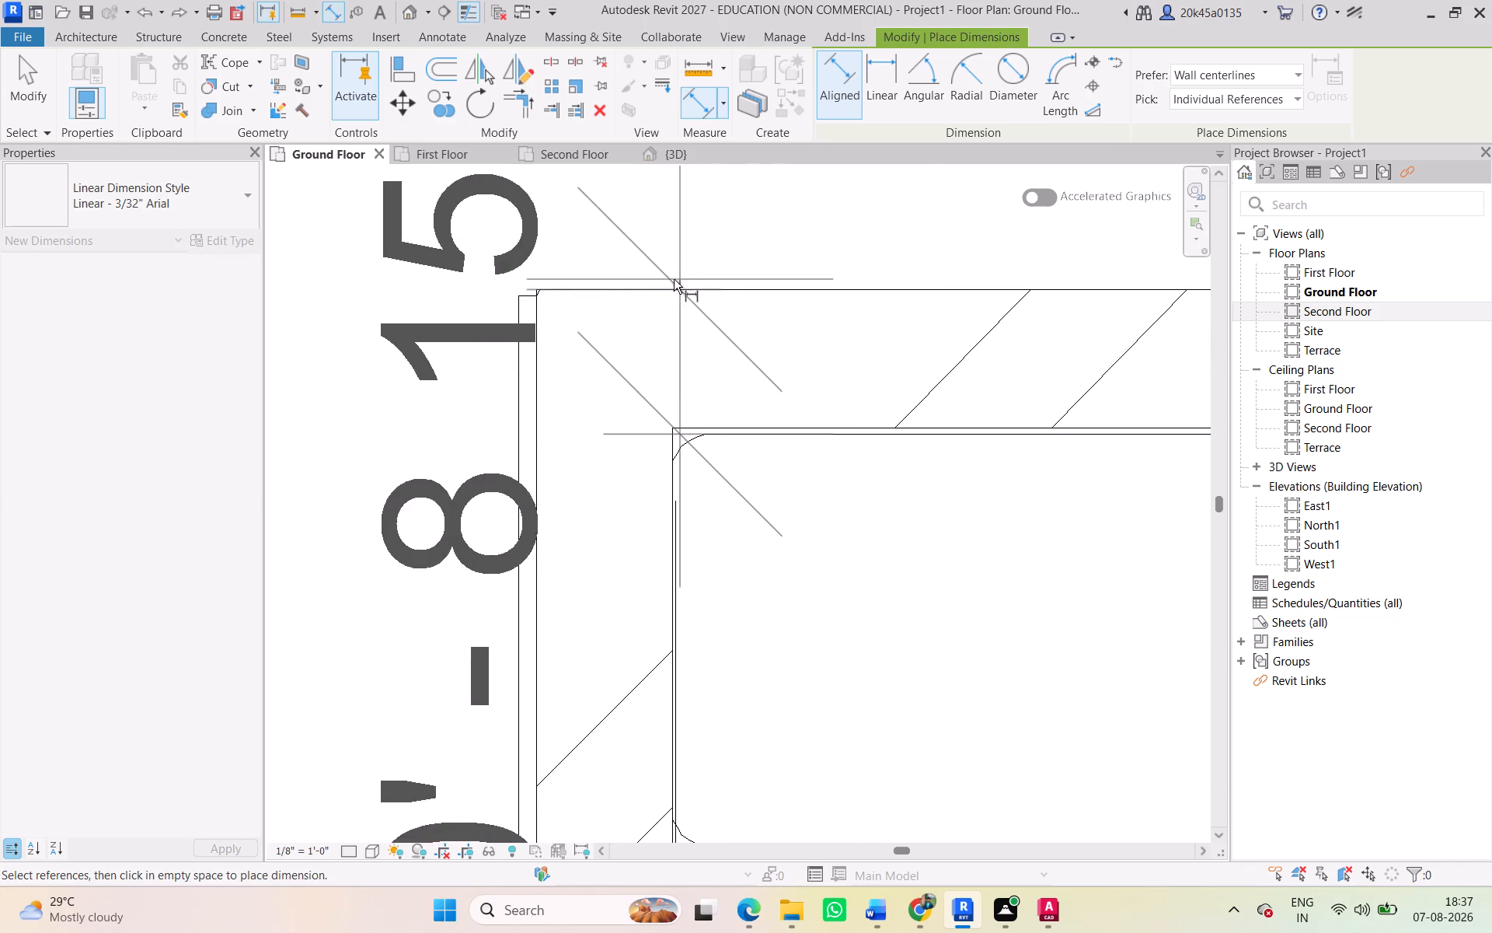
scroll(549, 245, "down", 6)
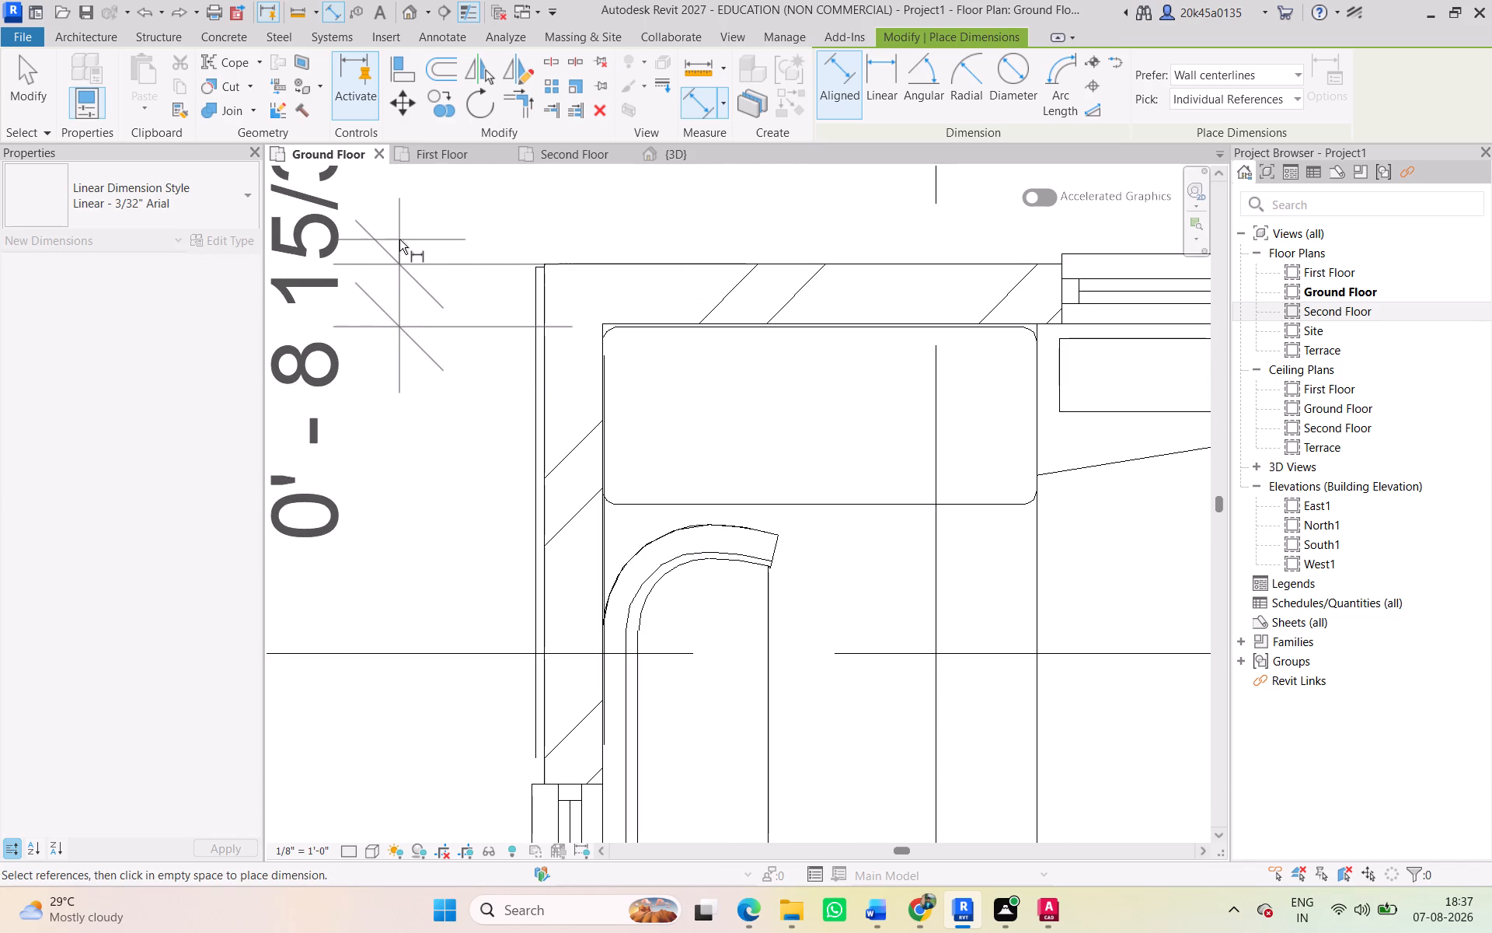
middle_click_drag(399, 246, 703, 309)
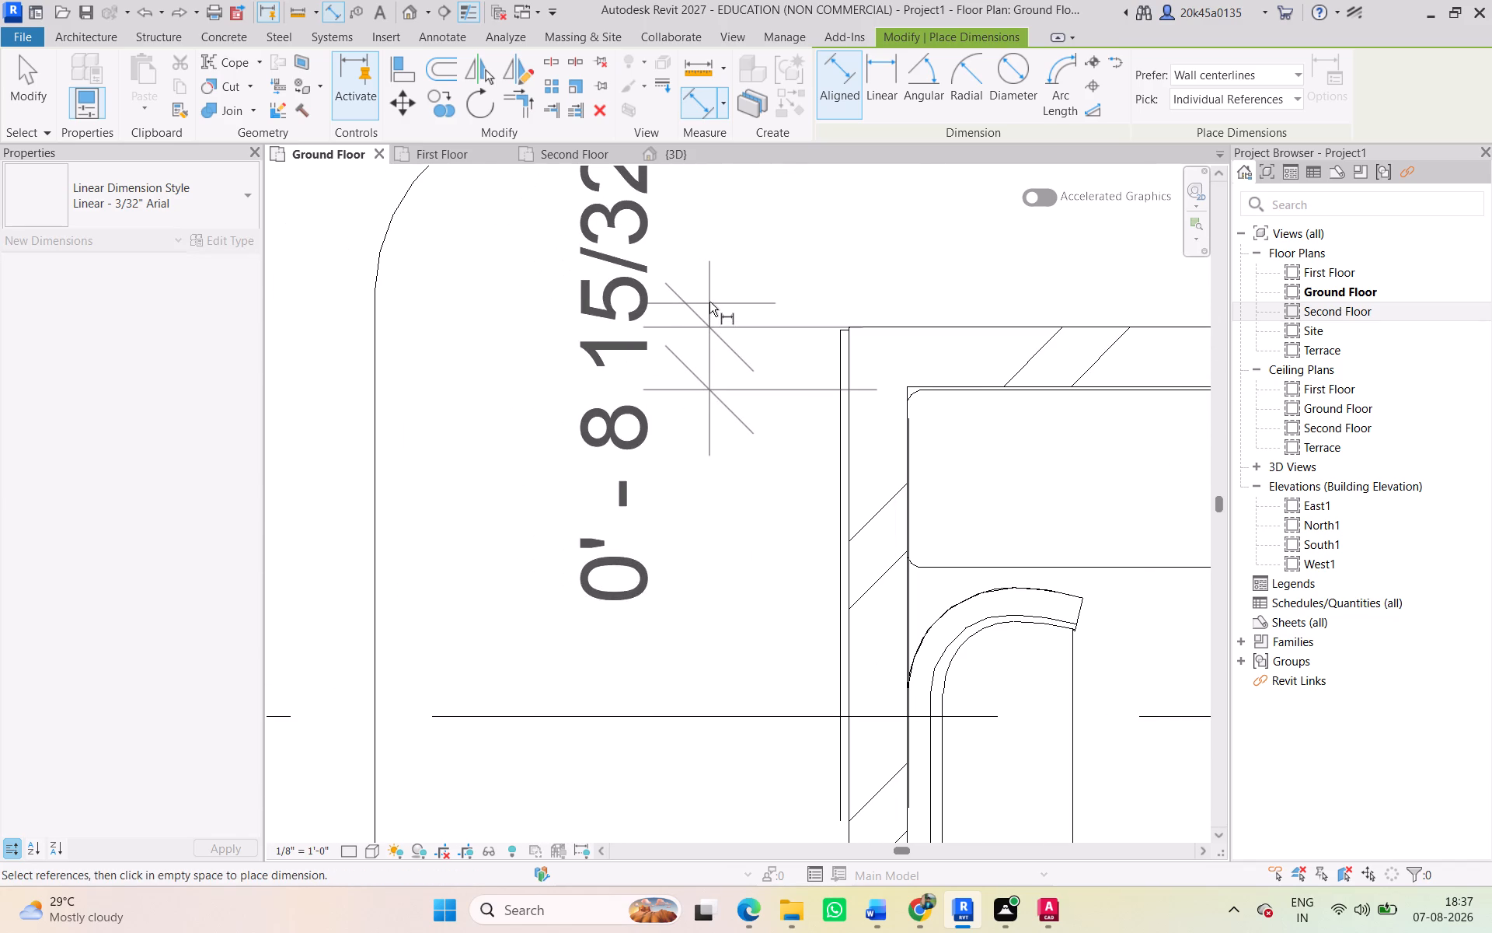
key("Escape")
key("Escape")
key("Escape")
Set up a Generic - 8" wall with location line Finish Face: Interior and top constraint Up to level: First Floor.
left_click(89, 79)
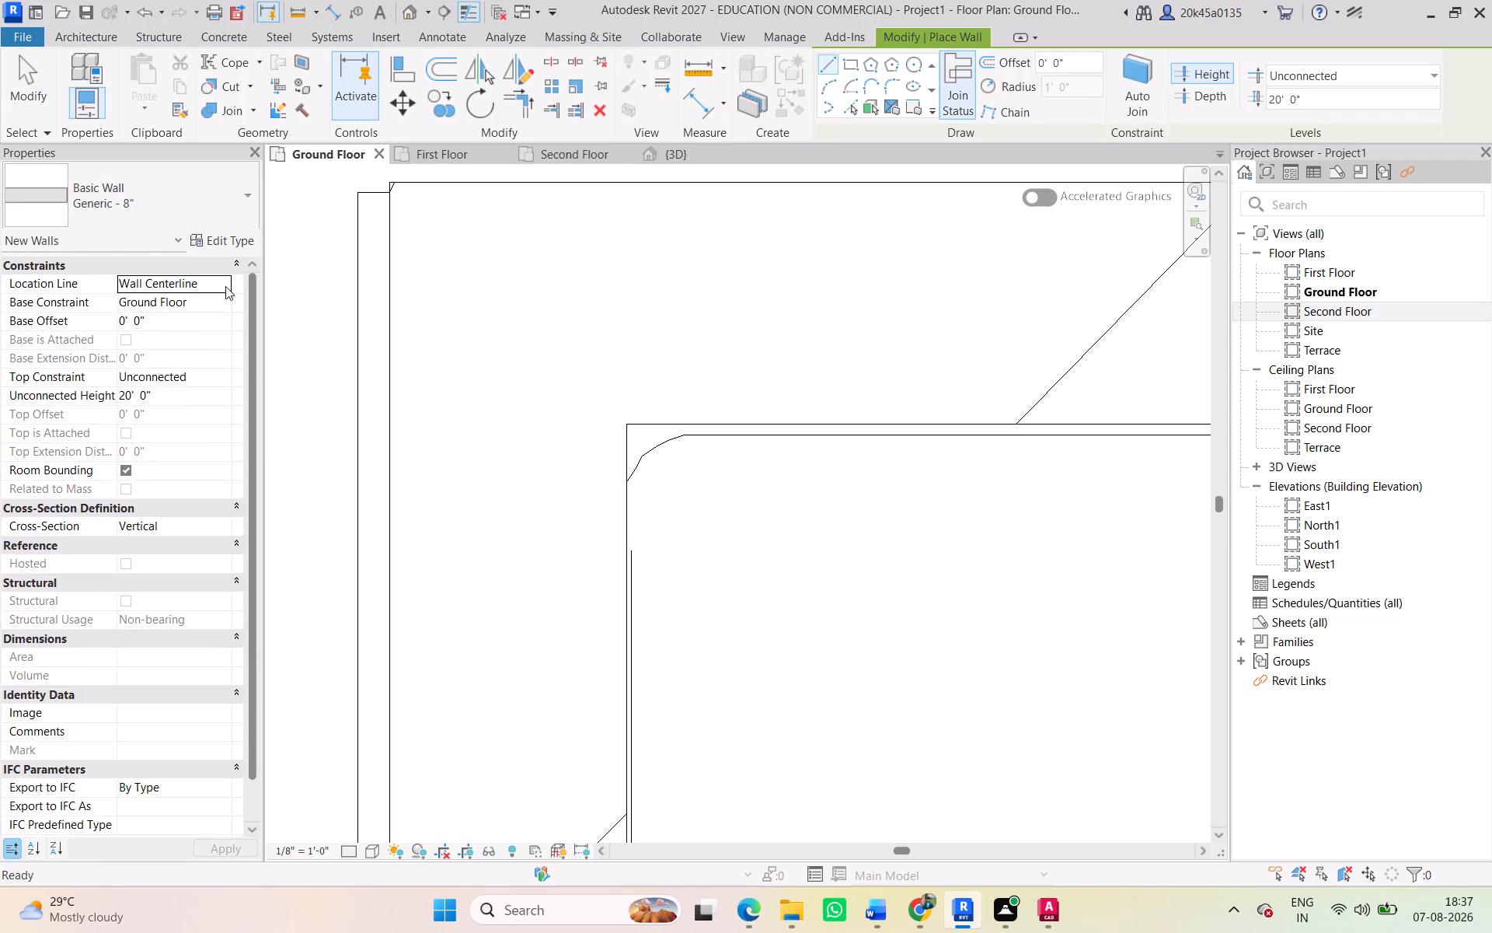
left_click(225, 286)
left_click(183, 355)
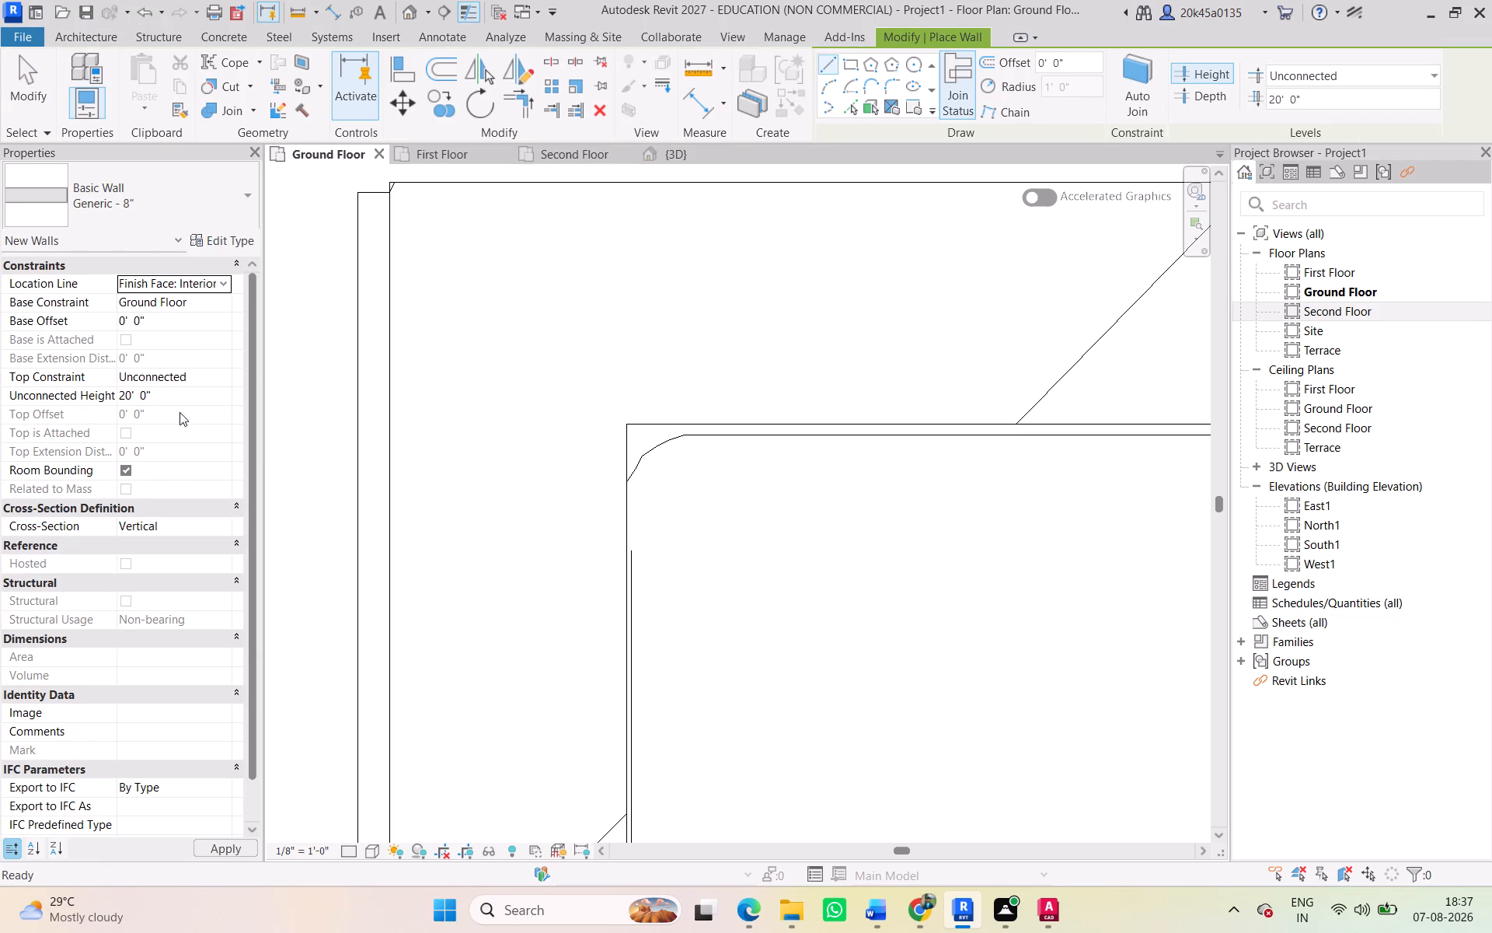
left_click(221, 379)
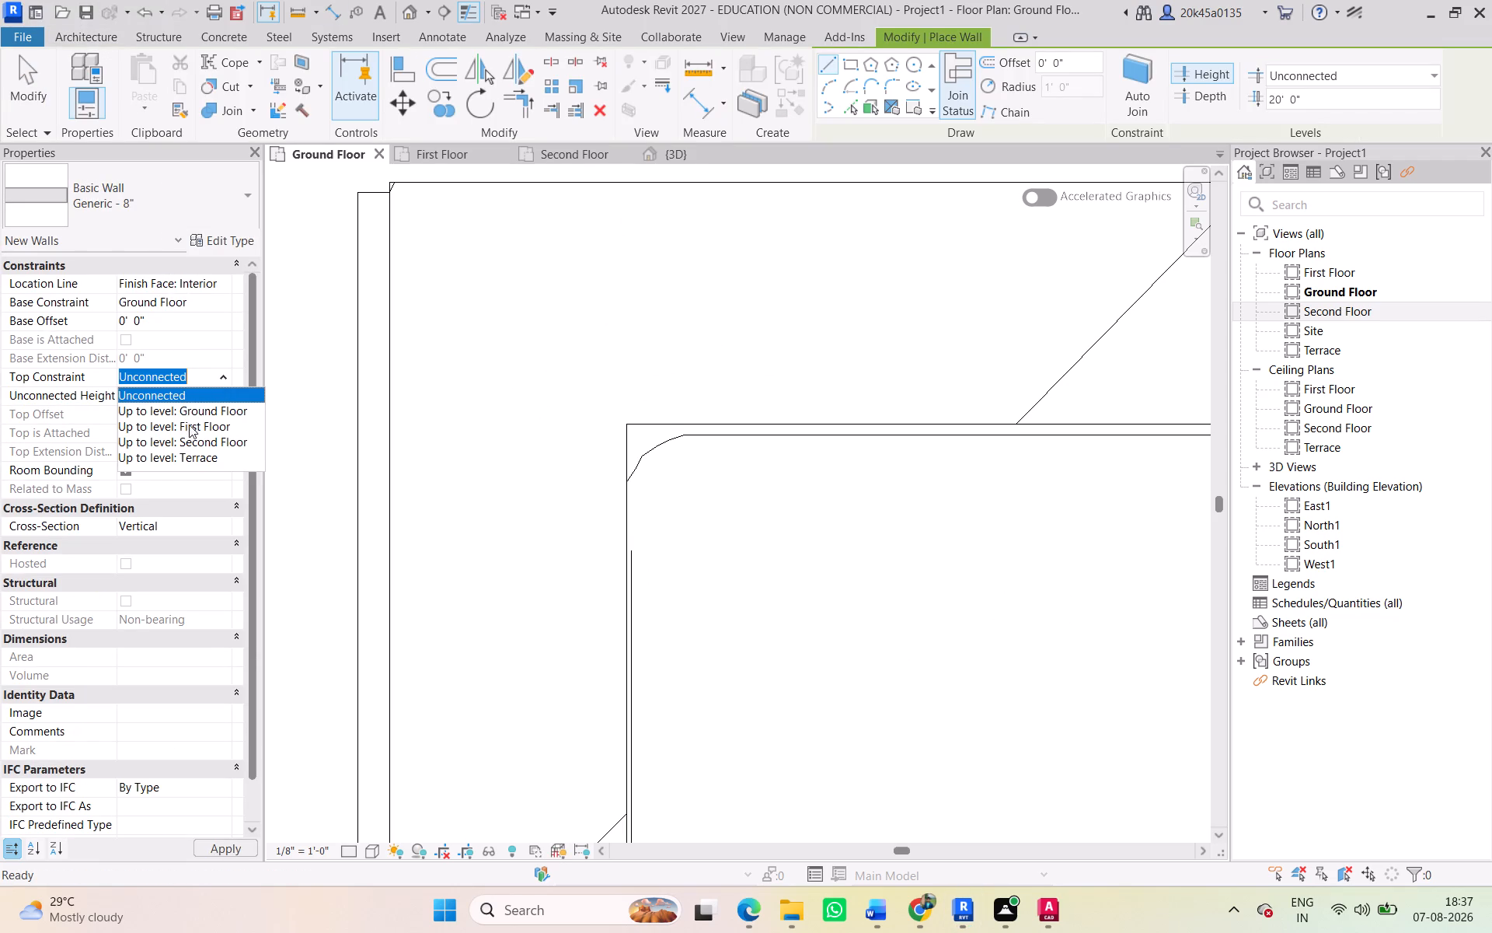
left_click(192, 426)
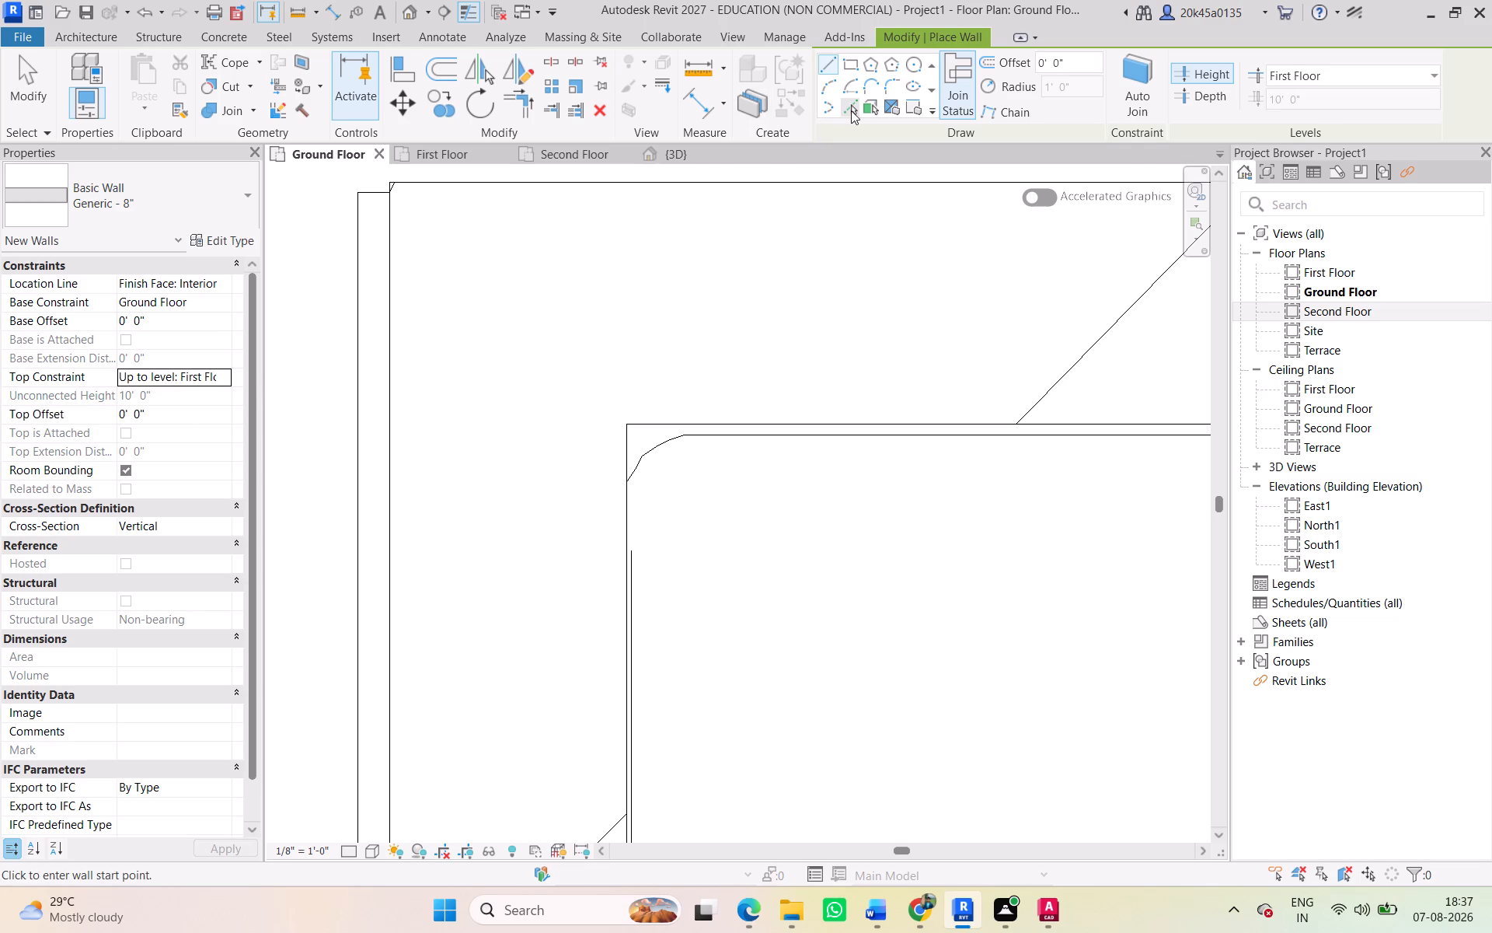
Place walls by picking the linked plan's outer face lines on the north, west and east sides of the northwest bedroom.
left_click(851, 110)
scroll(733, 404, "down", 3)
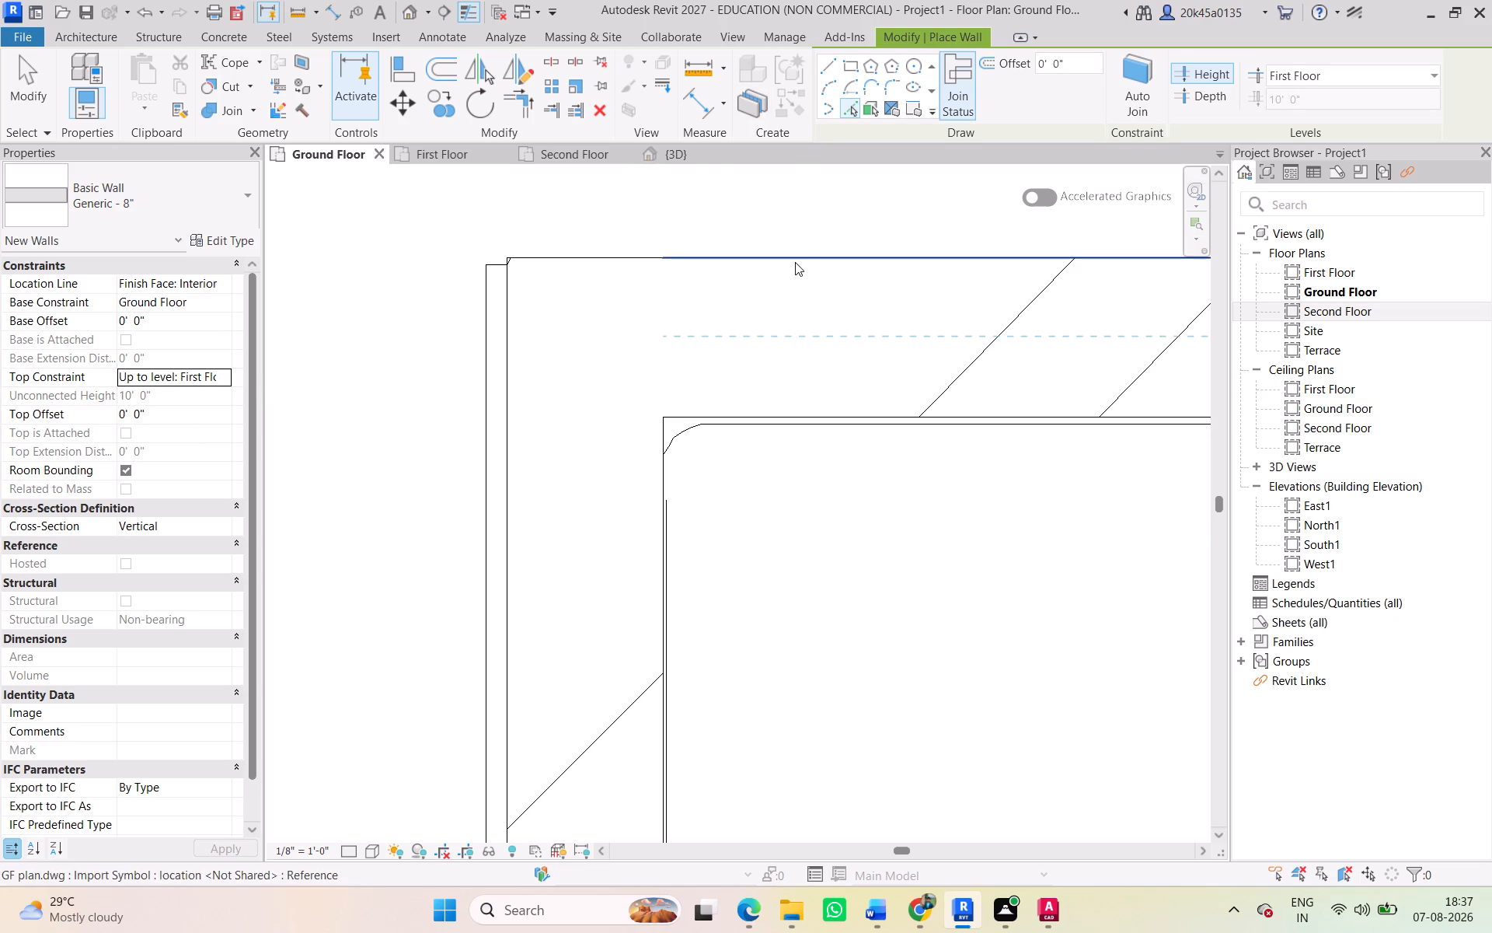
left_click(795, 262)
left_click(509, 529)
scroll(558, 442, "down", 5)
scroll(619, 475, "down", 4)
middle_click_drag(741, 498, 633, 408)
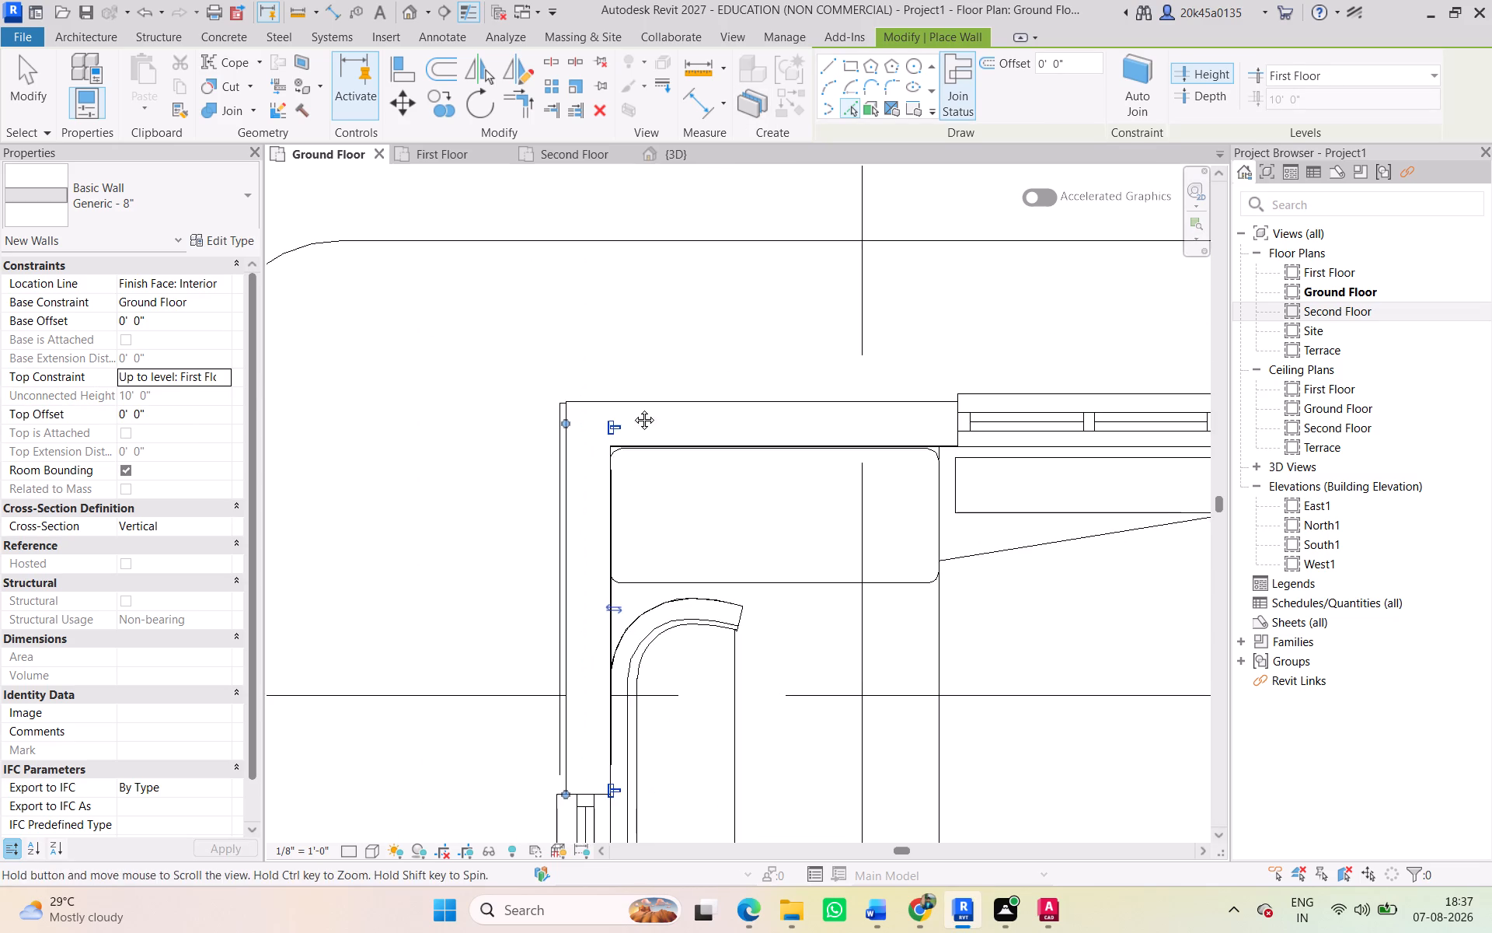
middle_click_drag(633, 408, 351, 218)
scroll(539, 294, "down", 4)
left_click(933, 295)
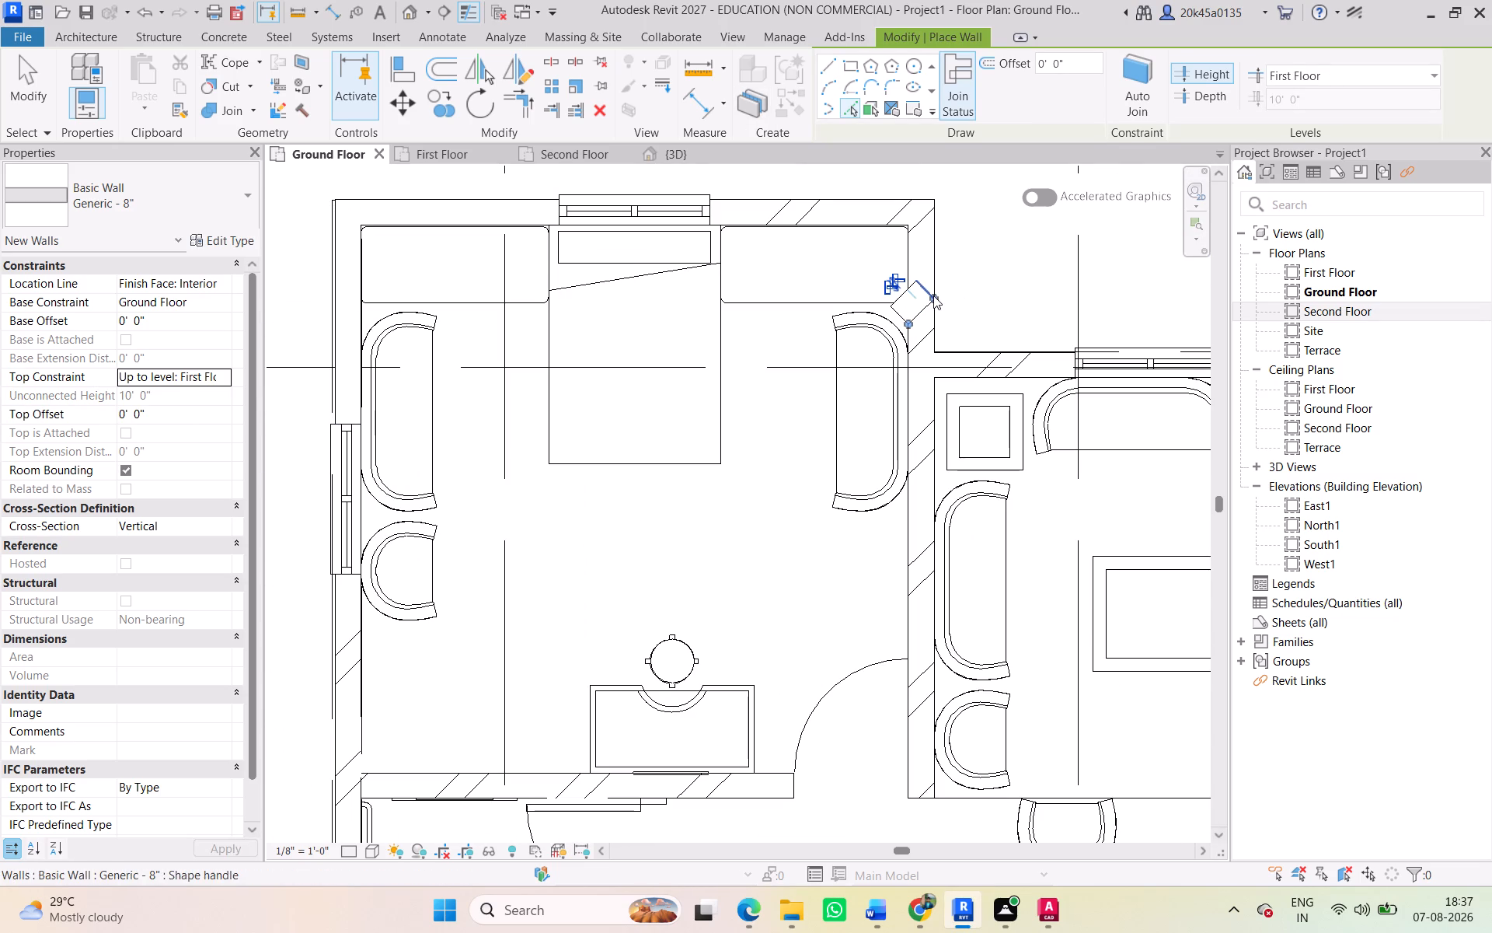
key("ctrl+z")
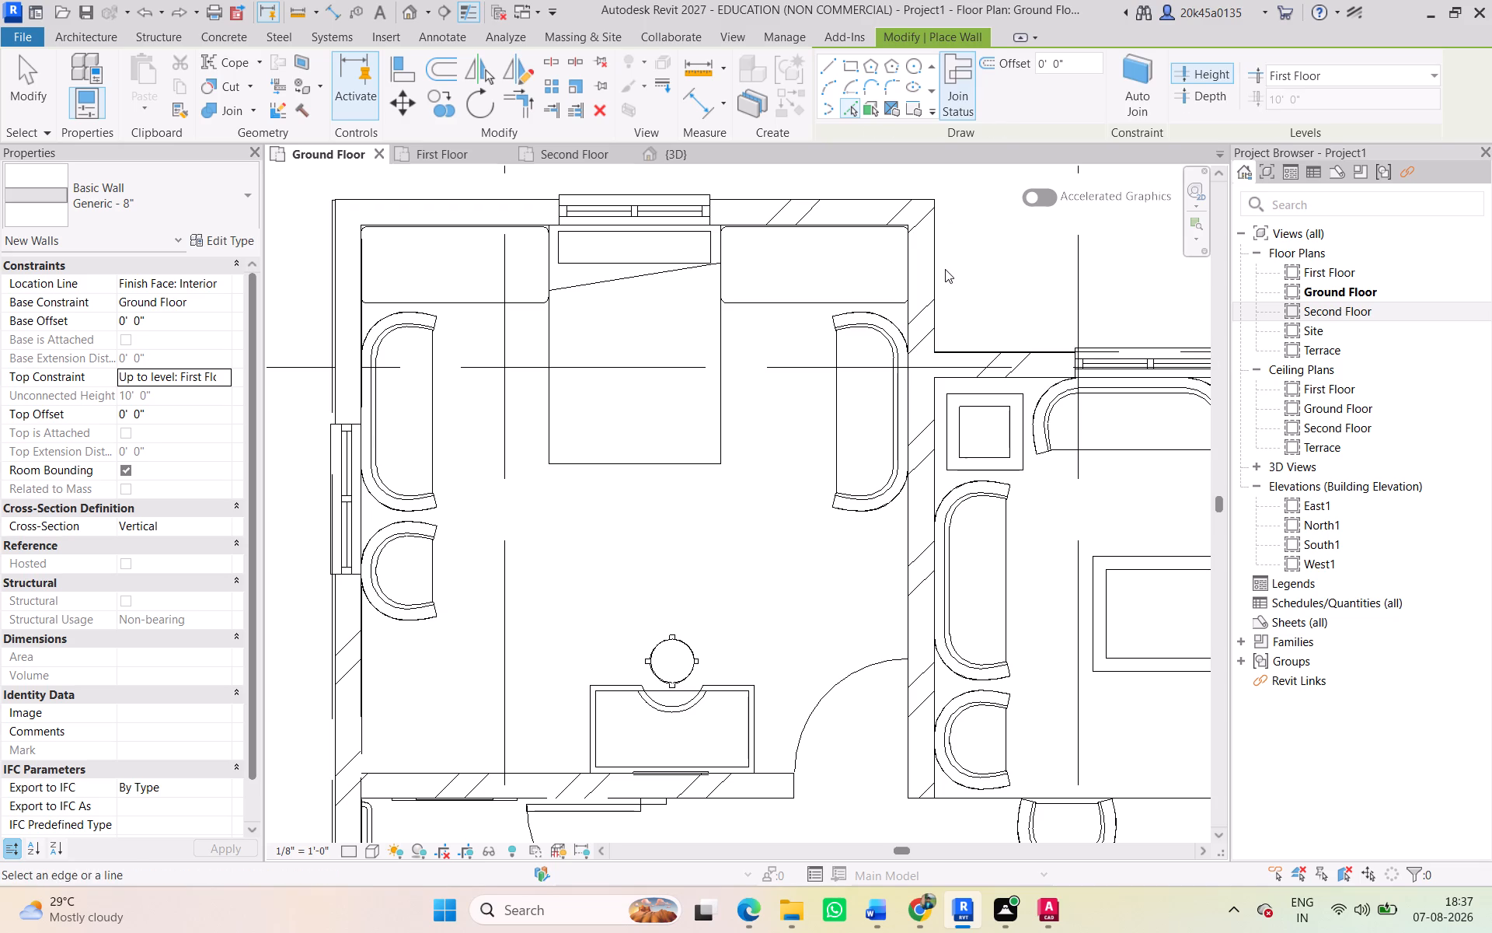
left_click(929, 272)
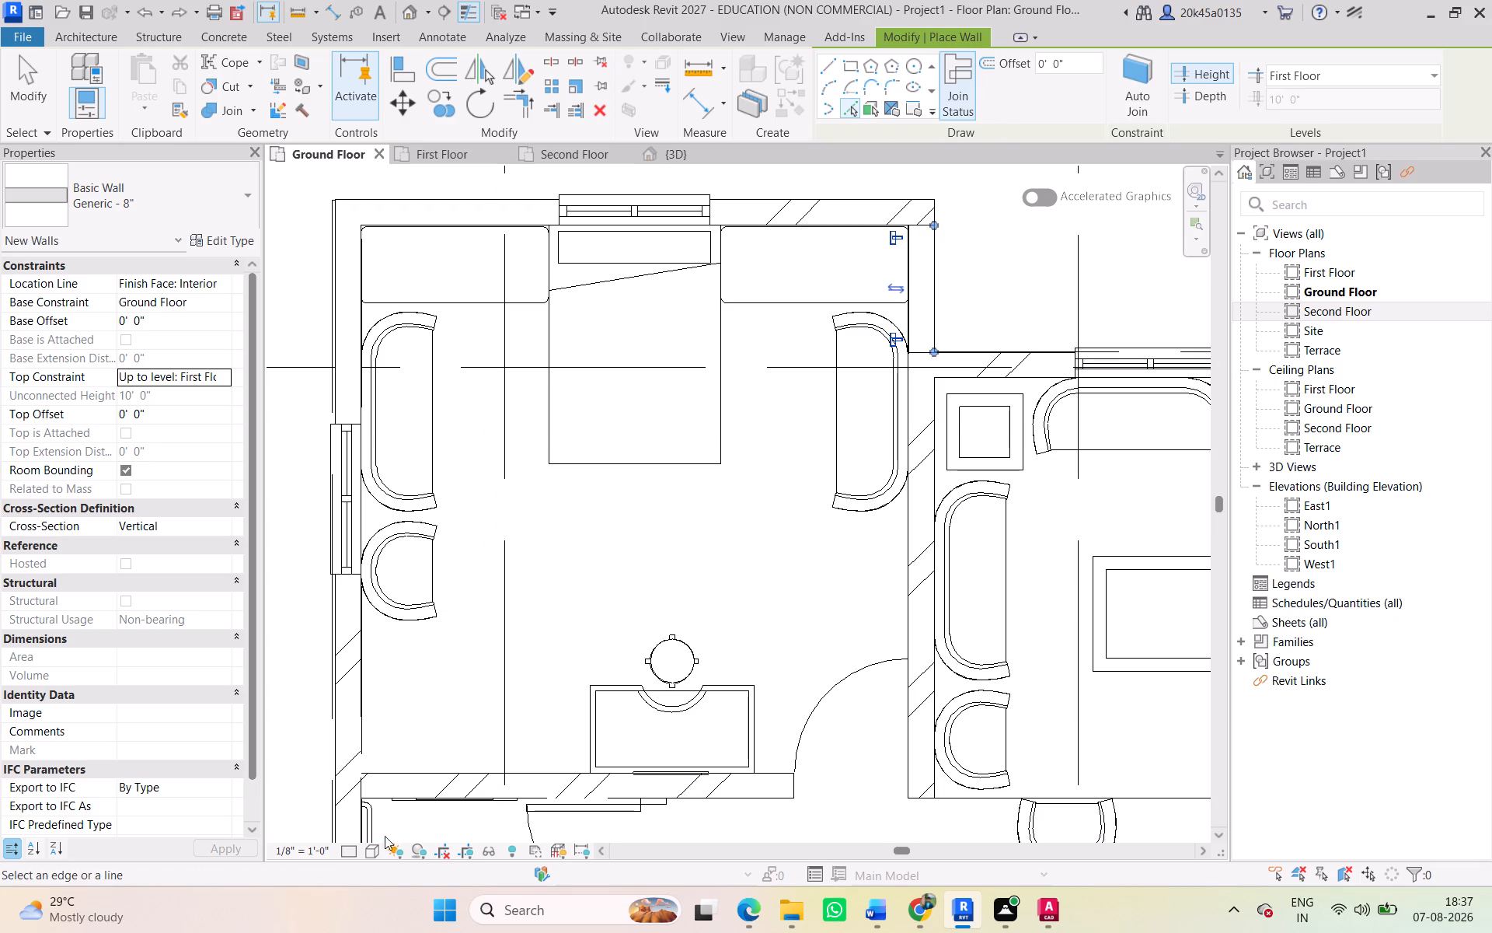
Set the Ground Floor view's detail level to Fine and its visual style to Shaded.
left_click(341, 856)
left_click(354, 828)
left_click(374, 844)
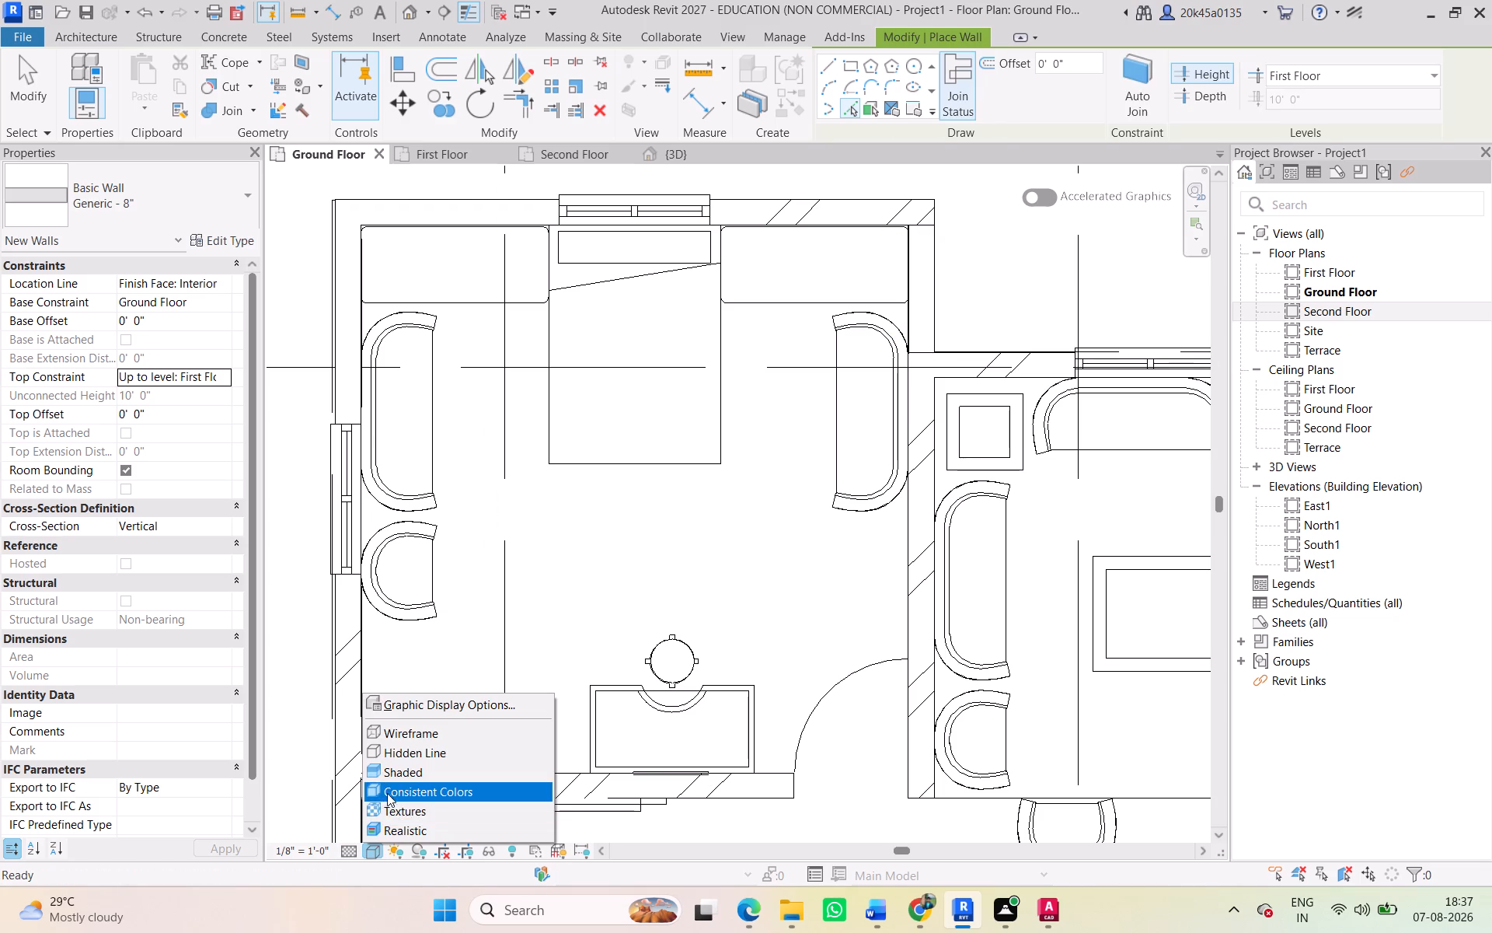
left_click(392, 775)
scroll(646, 467, "down", 5)
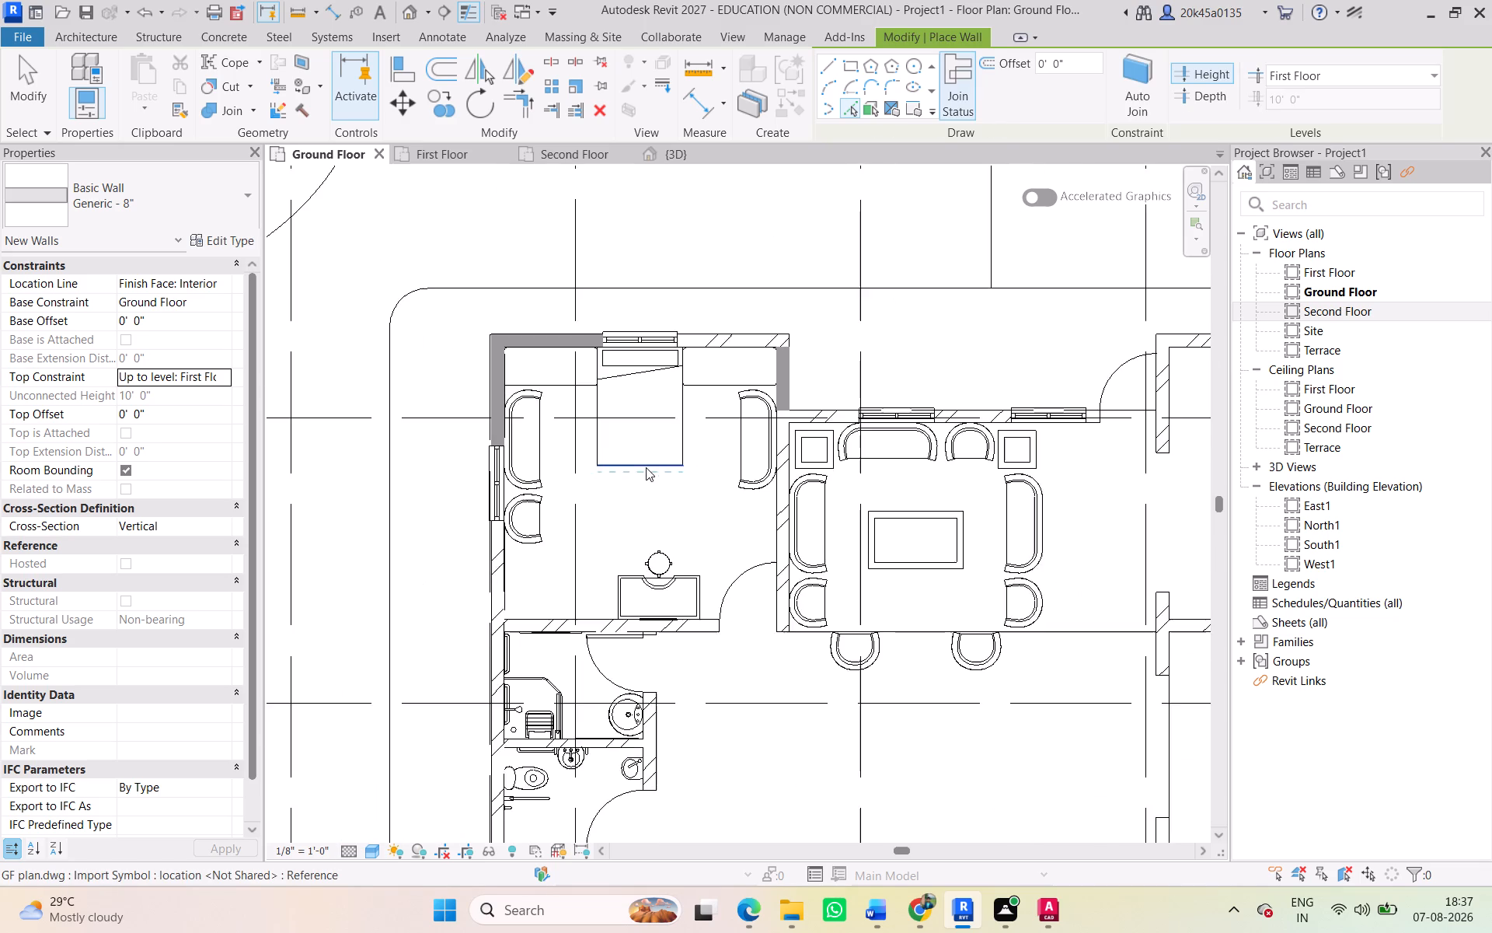
scroll(646, 467, "down", 3)
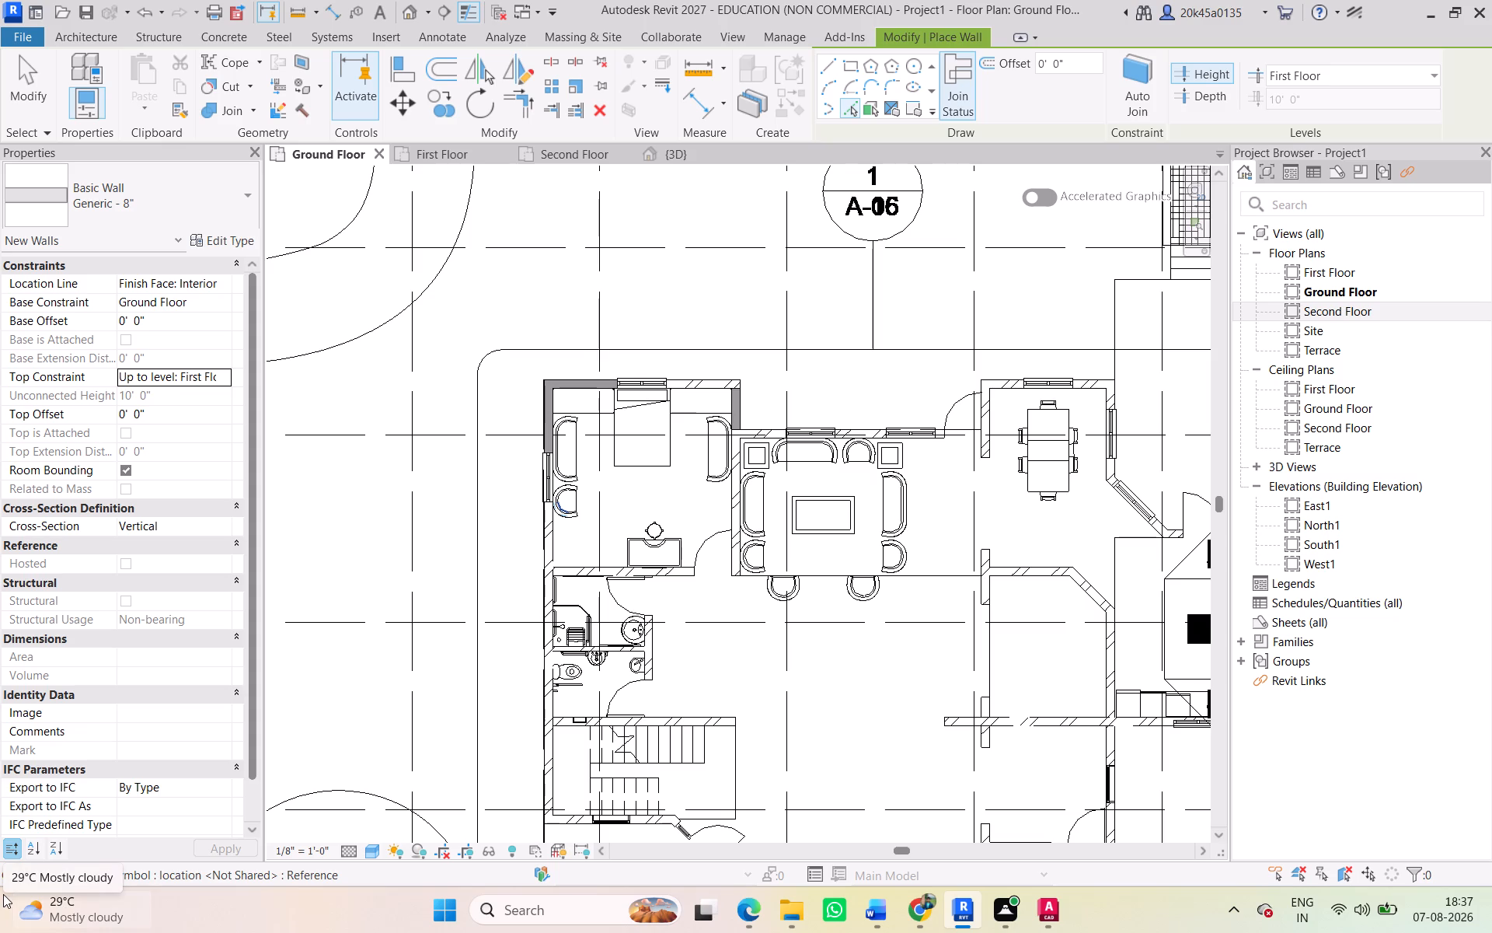
Switch to the GF plan drawing in AutoCAD.
key("alt+Tab")
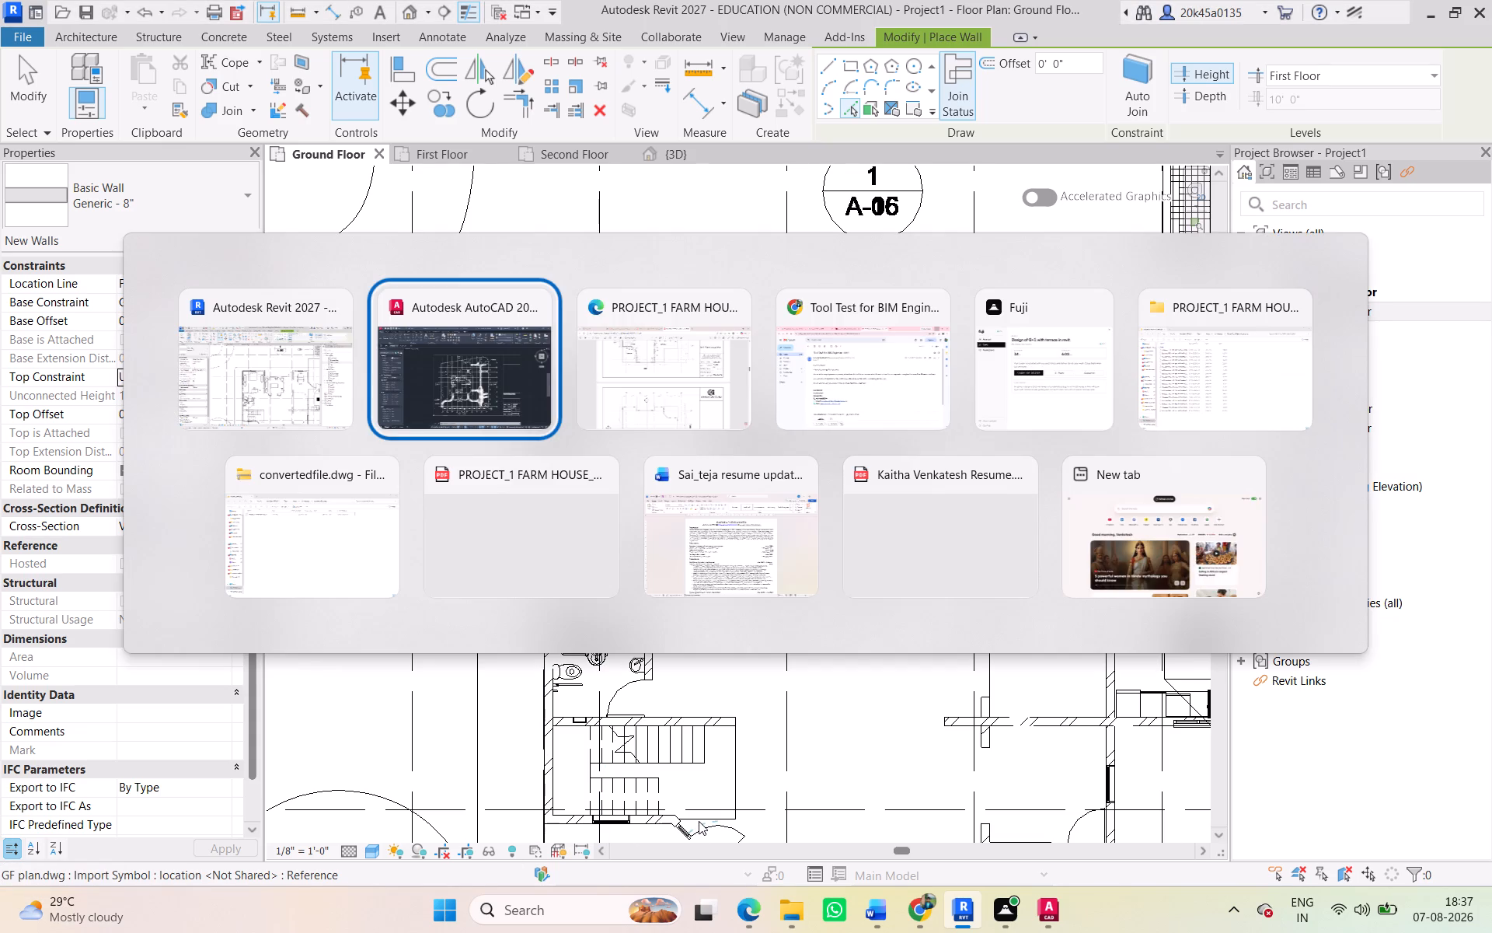
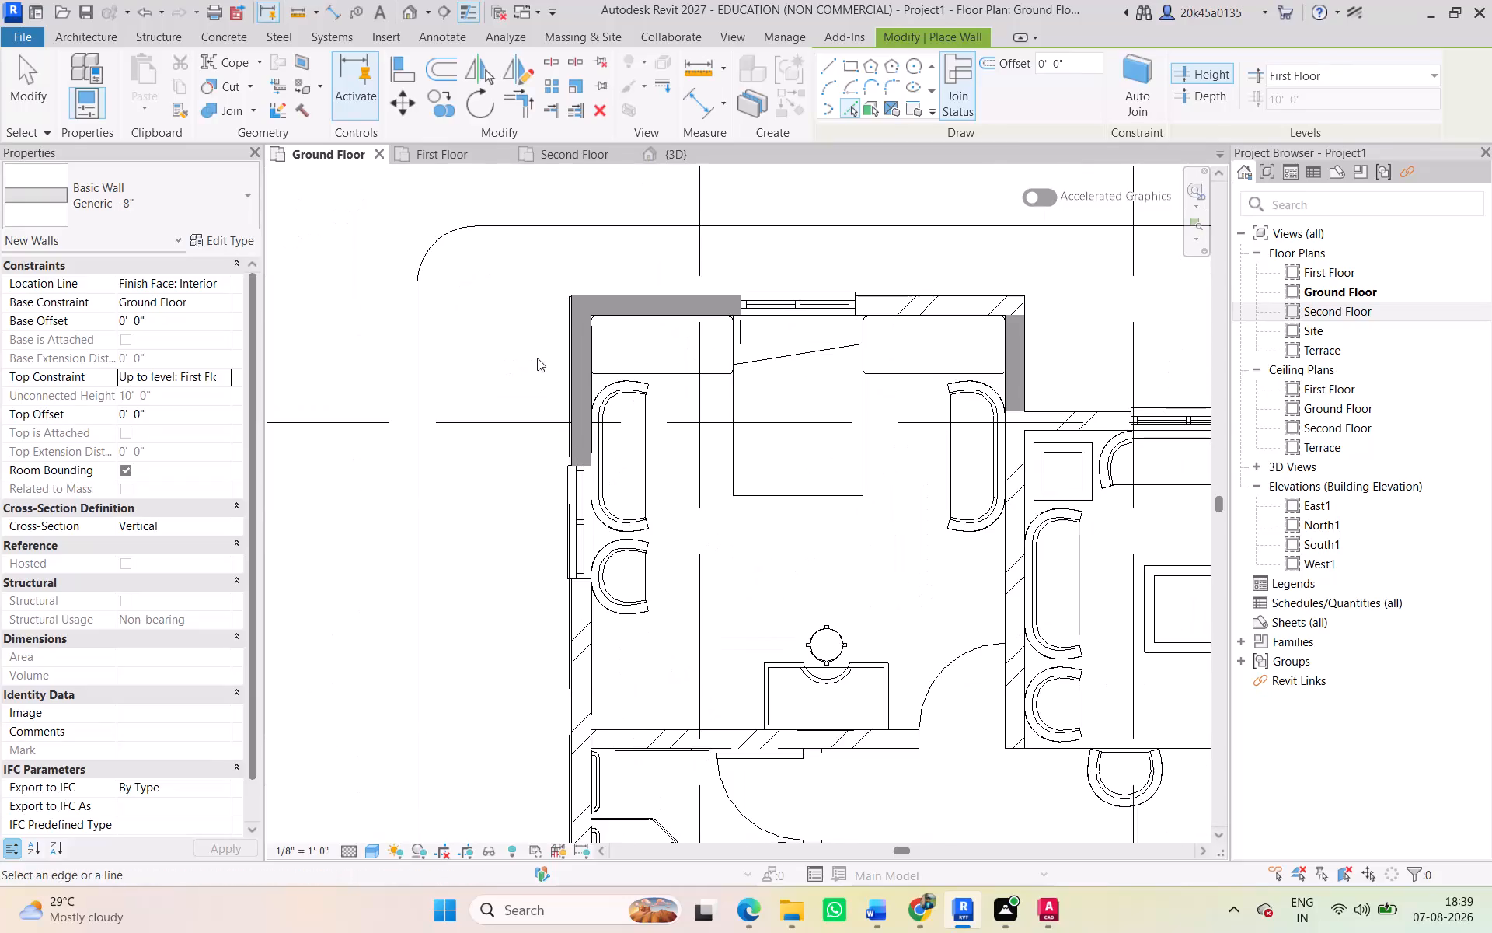
Place a Generic - 8" wall by picking the plan's wall line south of the northwest bedroom's west window.
middle_click_drag(539, 358, 524, 343)
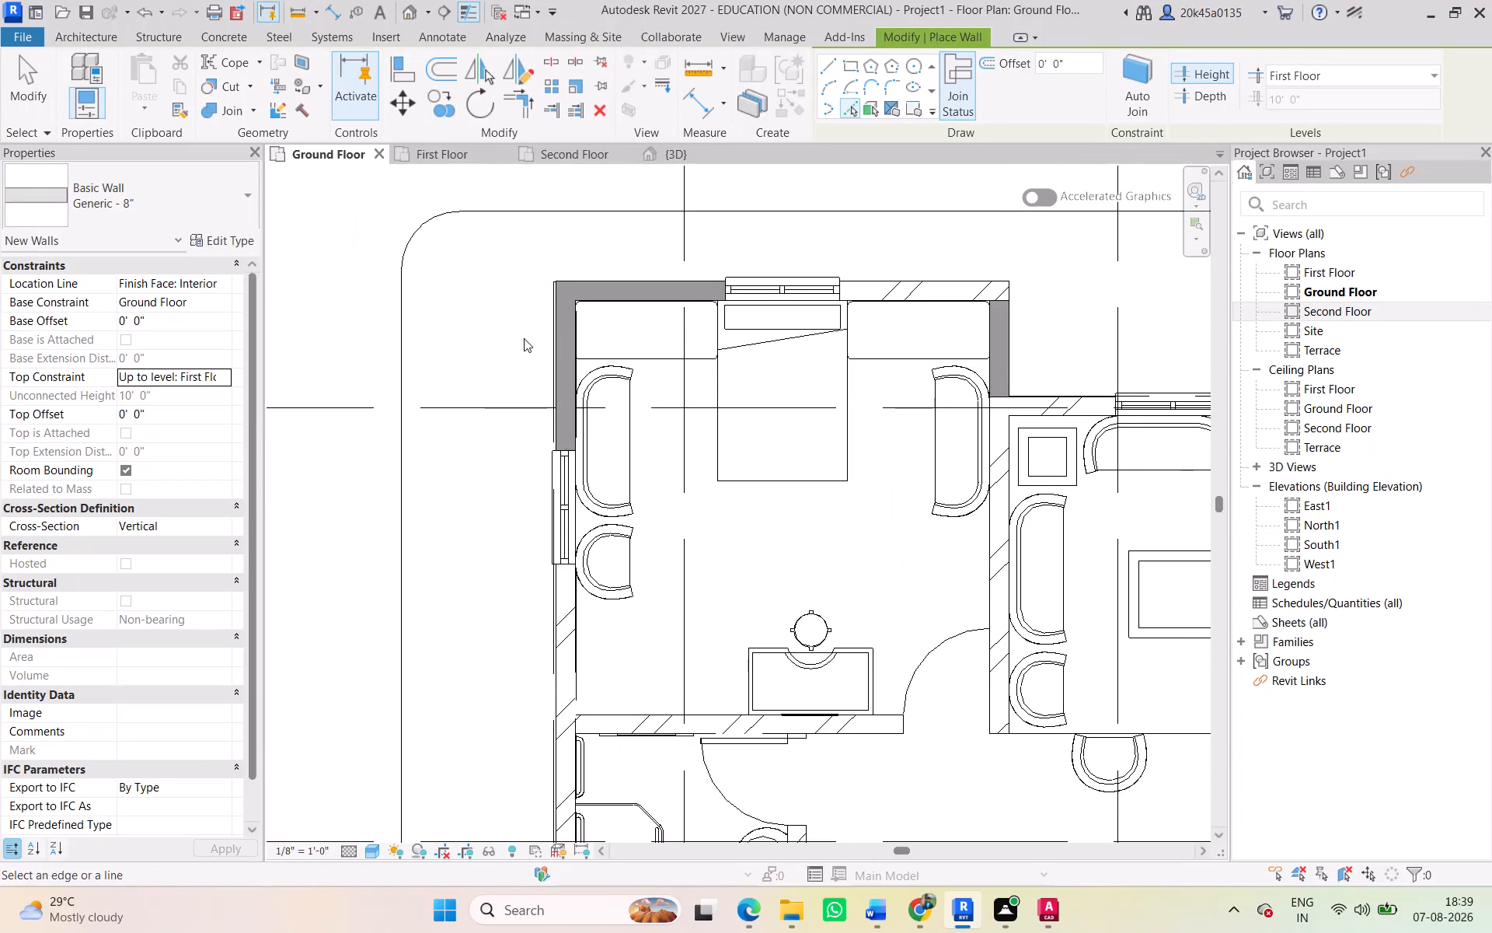
scroll(559, 435, "up", 2)
middle_click_drag(559, 435, 569, 340)
scroll(569, 340, "up", 1)
scroll(604, 577, "up", 2)
middle_click_drag(604, 577, 604, 507)
scroll(597, 501, "up", 2)
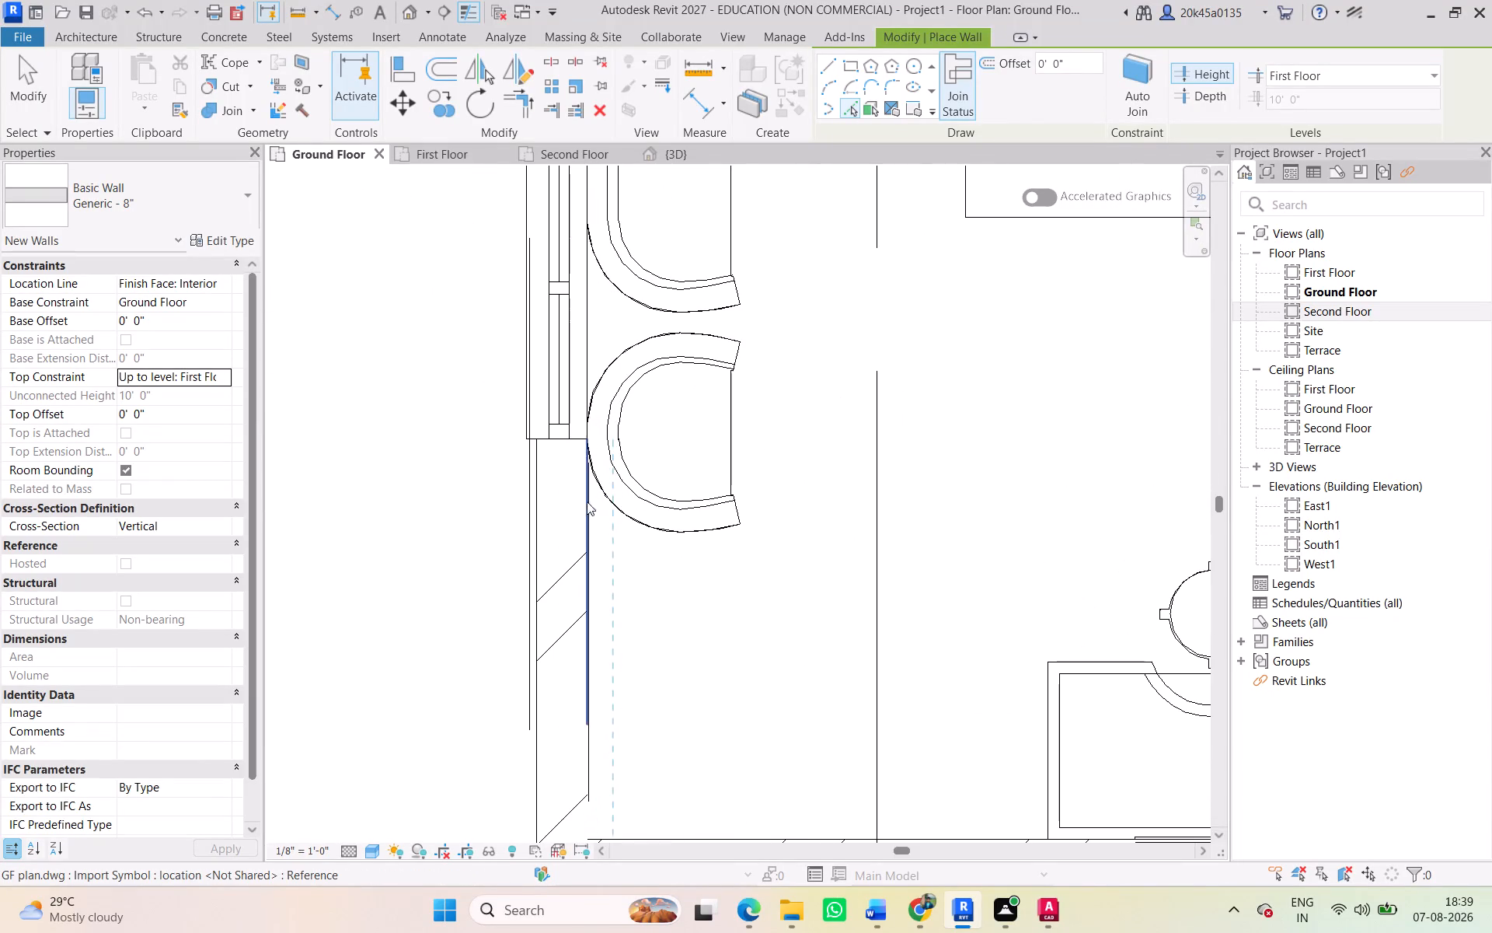
left_click(582, 503)
Place the northwest bedroom's south wall by picking its two upper face segments up to the door opening.
scroll(627, 547, "down", 1)
middle_click_drag(626, 547, 549, 376)
scroll(606, 510, "down", 1)
middle_click_drag(601, 508, 573, 414)
left_click(562, 529)
scroll(896, 530, "down", 1)
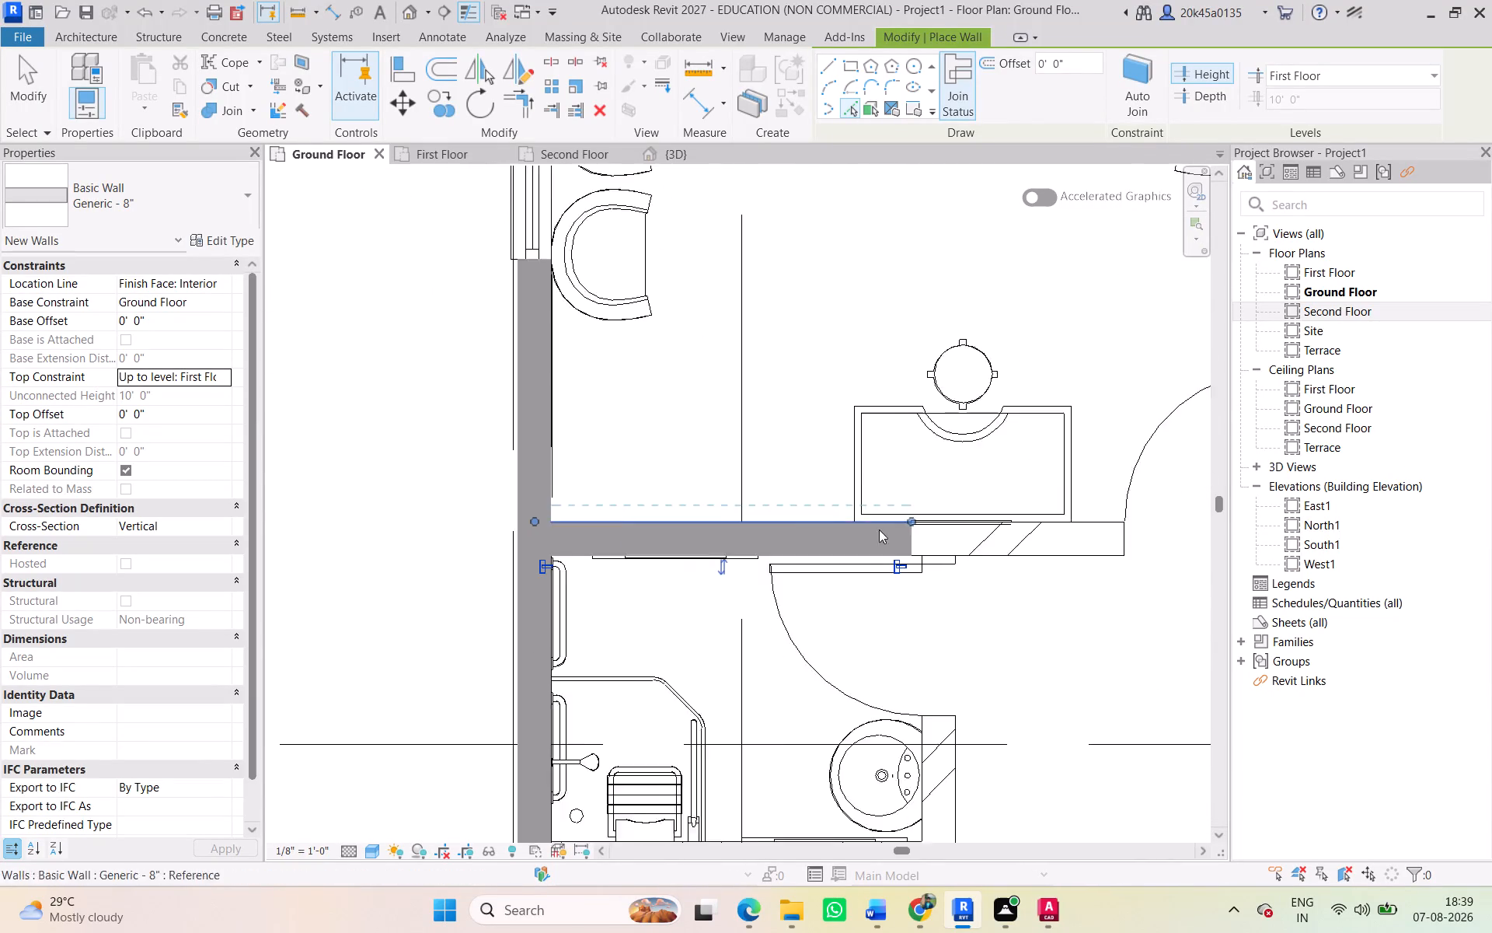
middle_click_drag(879, 529, 537, 491)
scroll(691, 489, "up", 2)
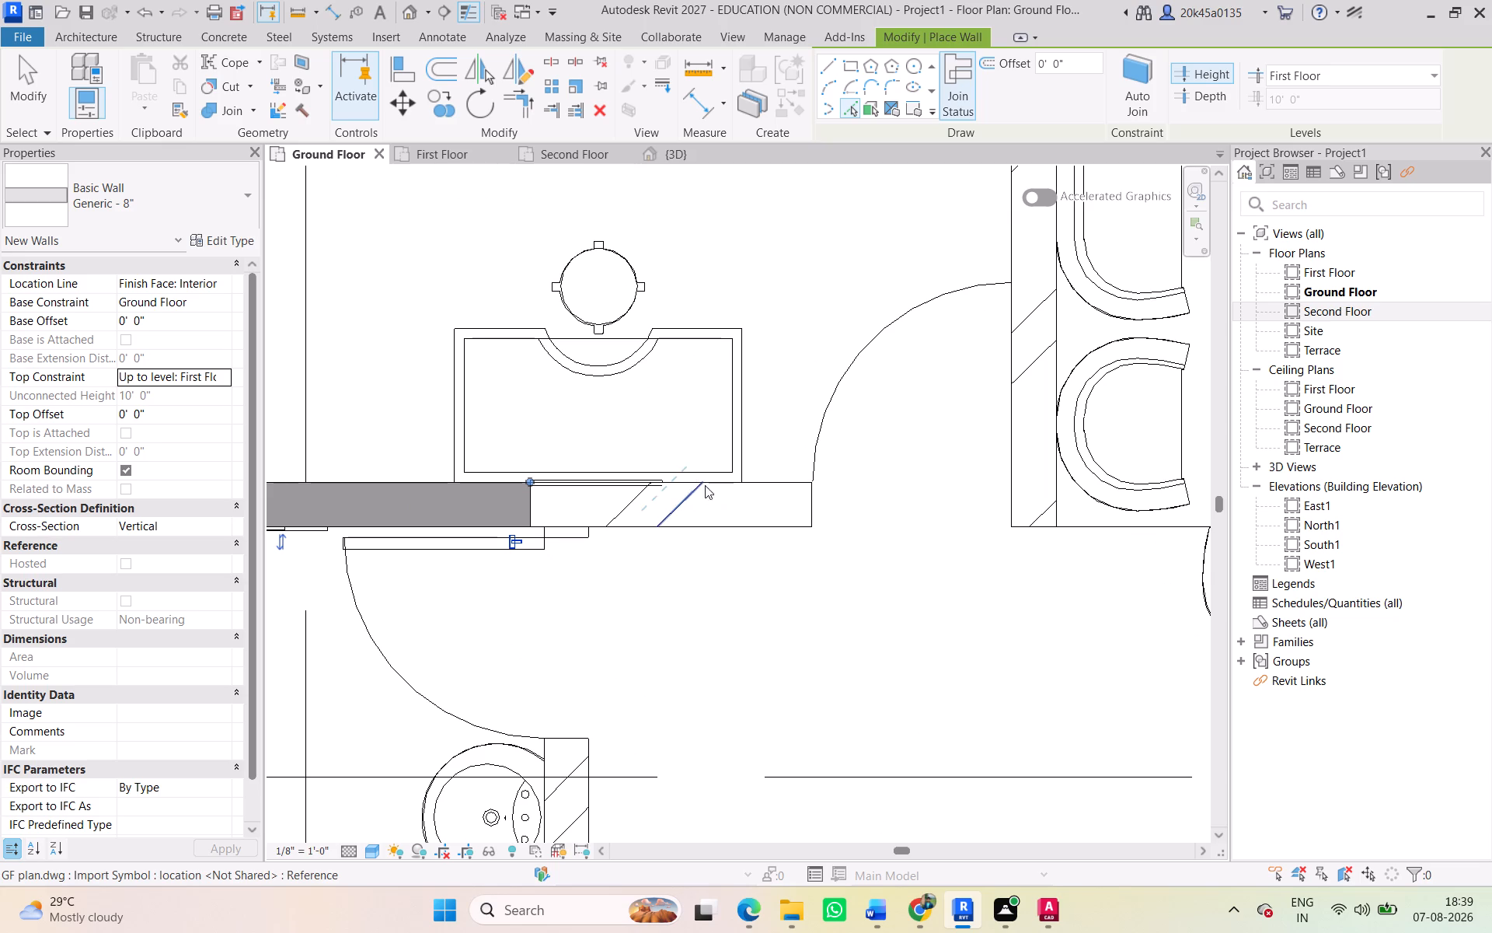
left_click(723, 487)
Place the wall between the bedroom and the living room by picking the full-length face line on the living room side.
scroll(870, 536, "down", 1)
middle_click_drag(870, 538, 416, 525)
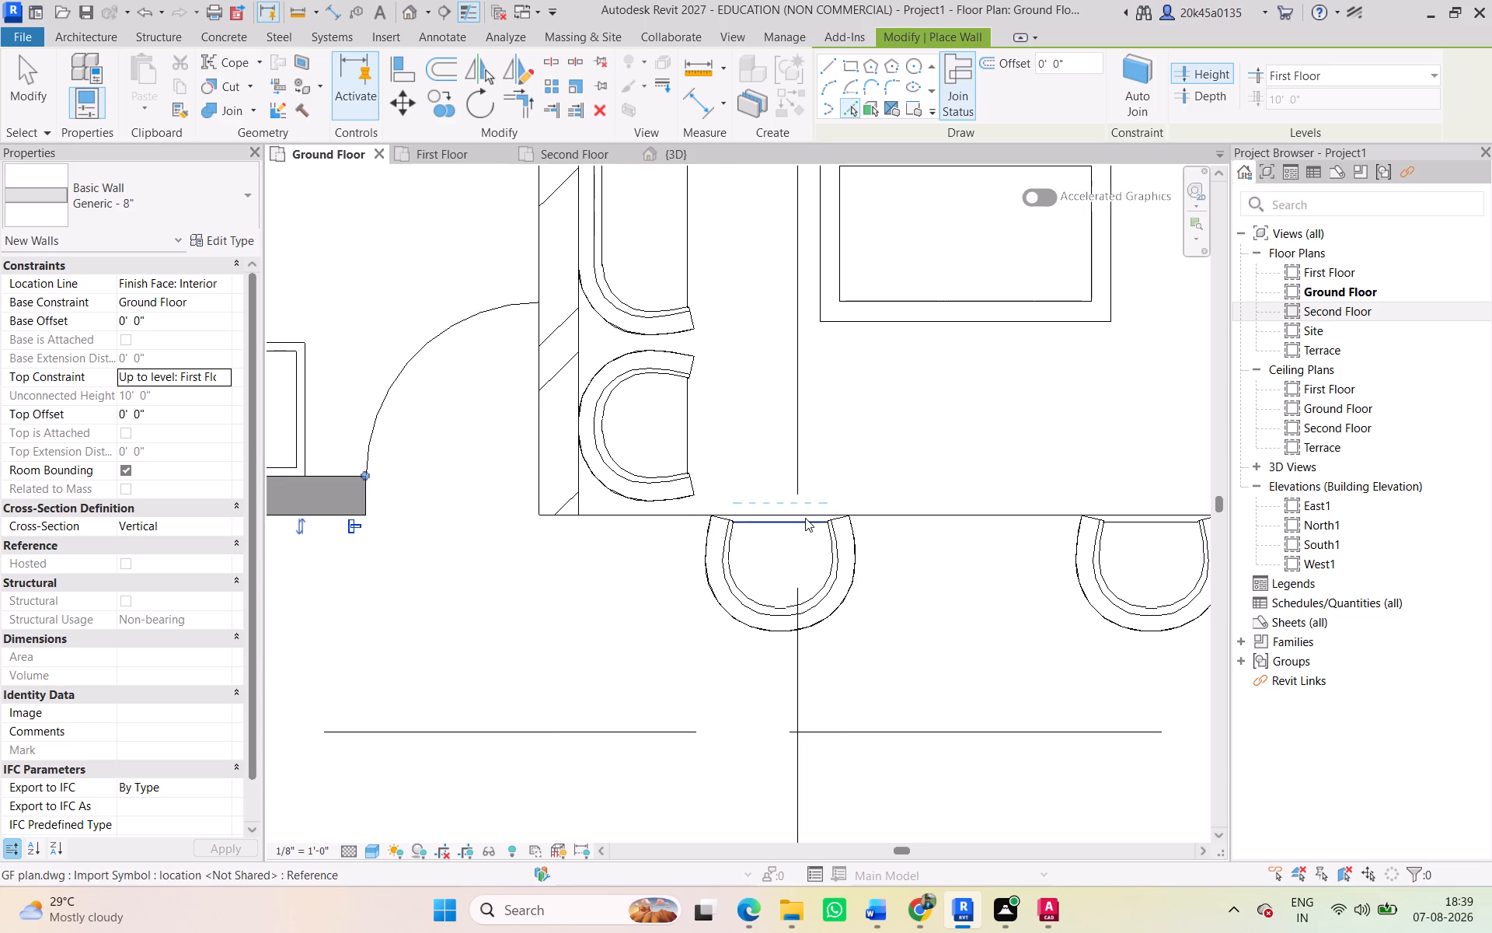
scroll(805, 518, "down", 3)
middle_click_drag(807, 519, 811, 723)
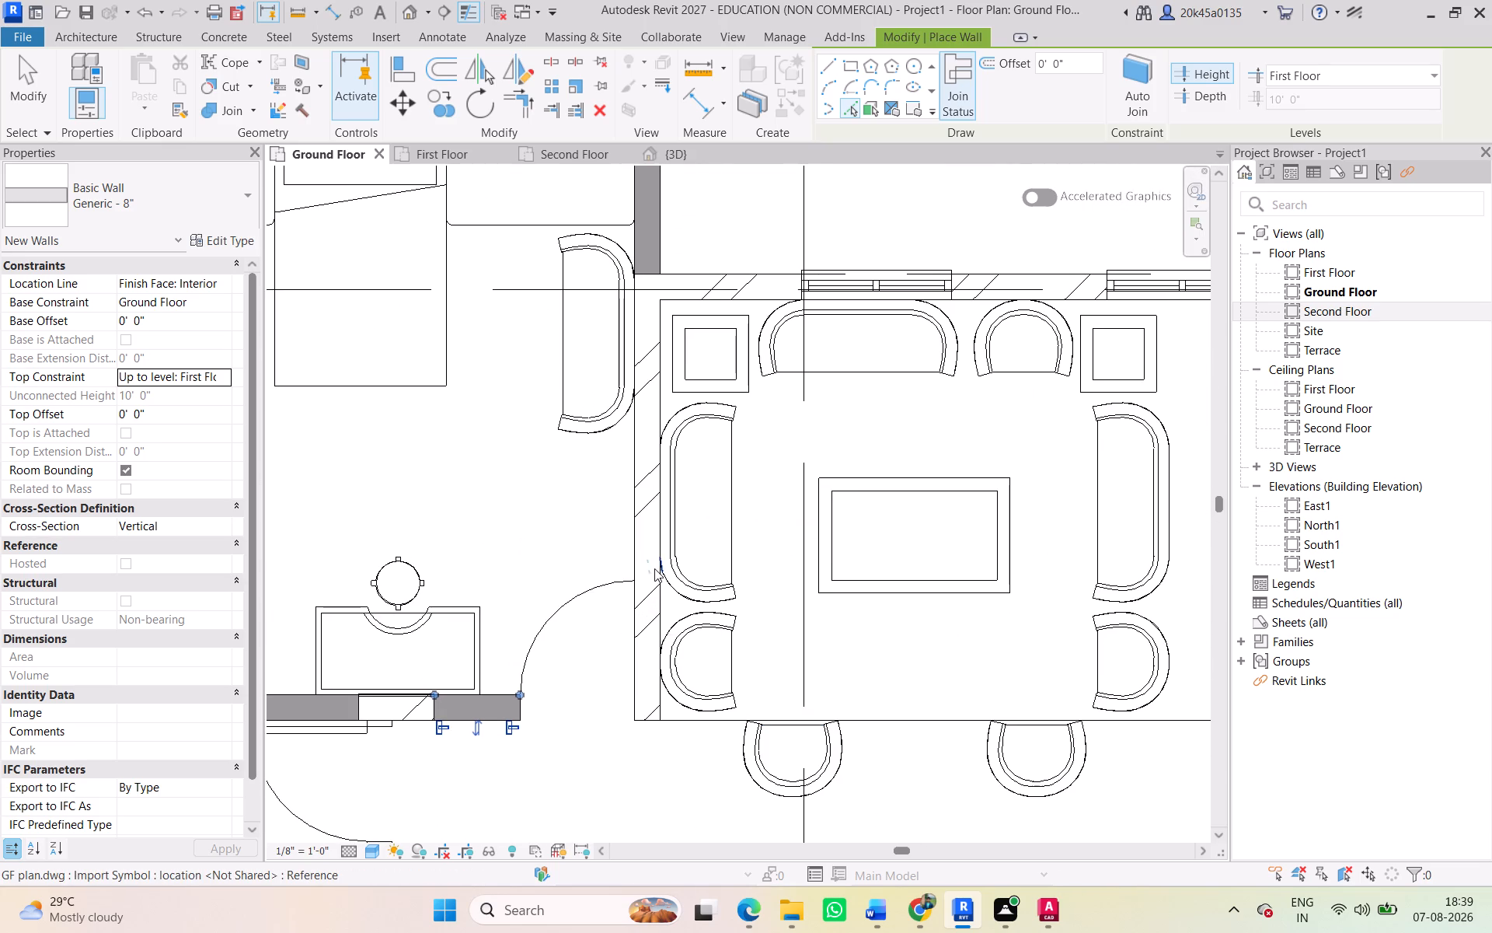
left_click(657, 538)
scroll(660, 577, "up", 3)
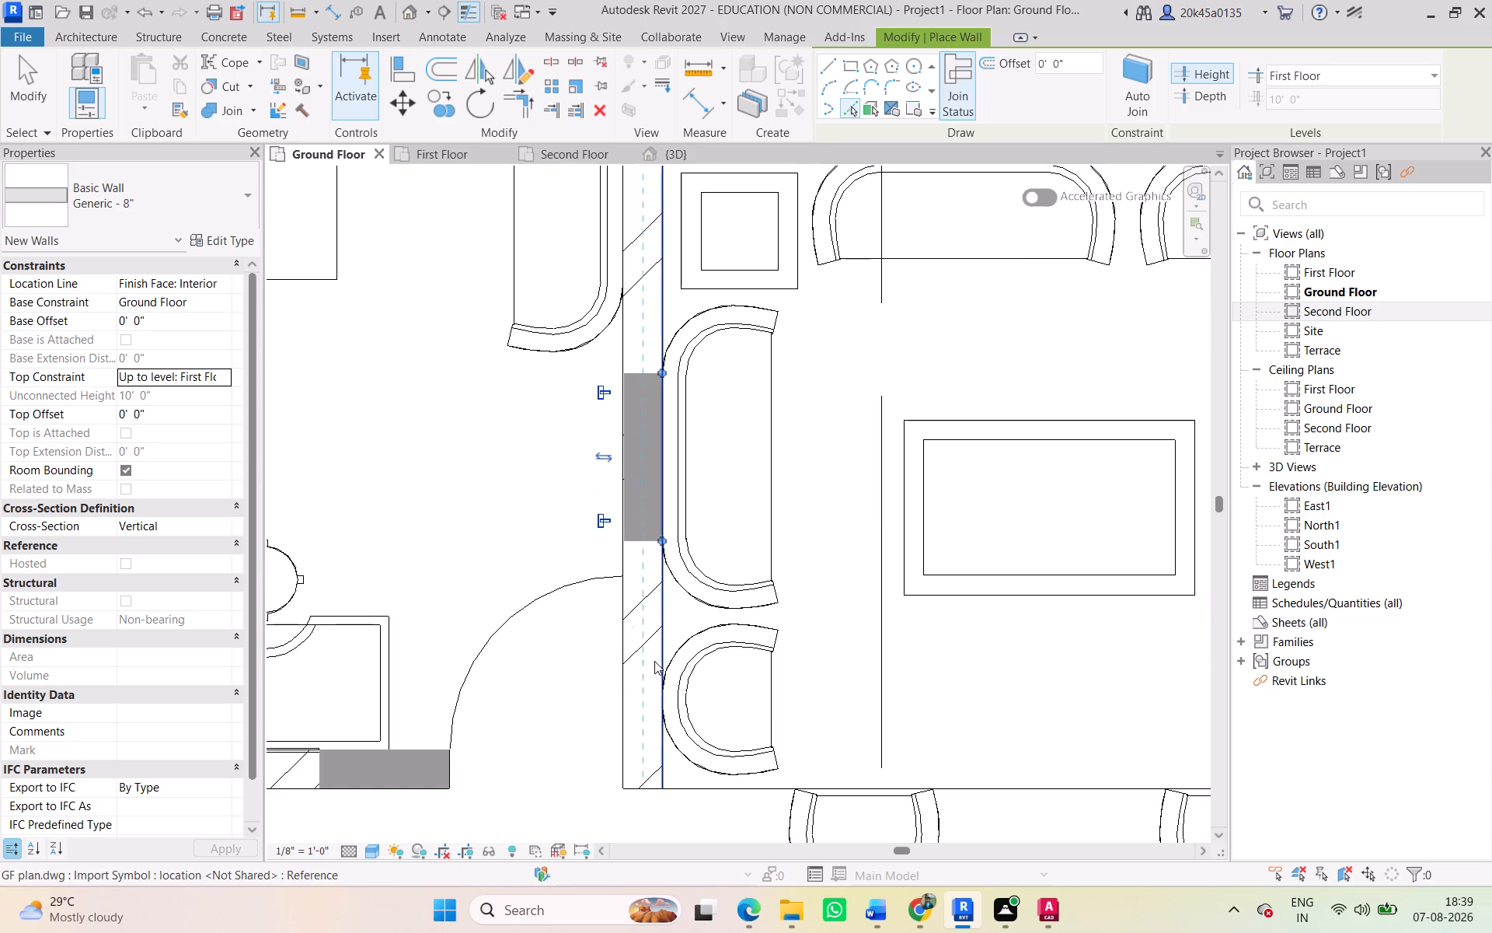
key("ctrl+z")
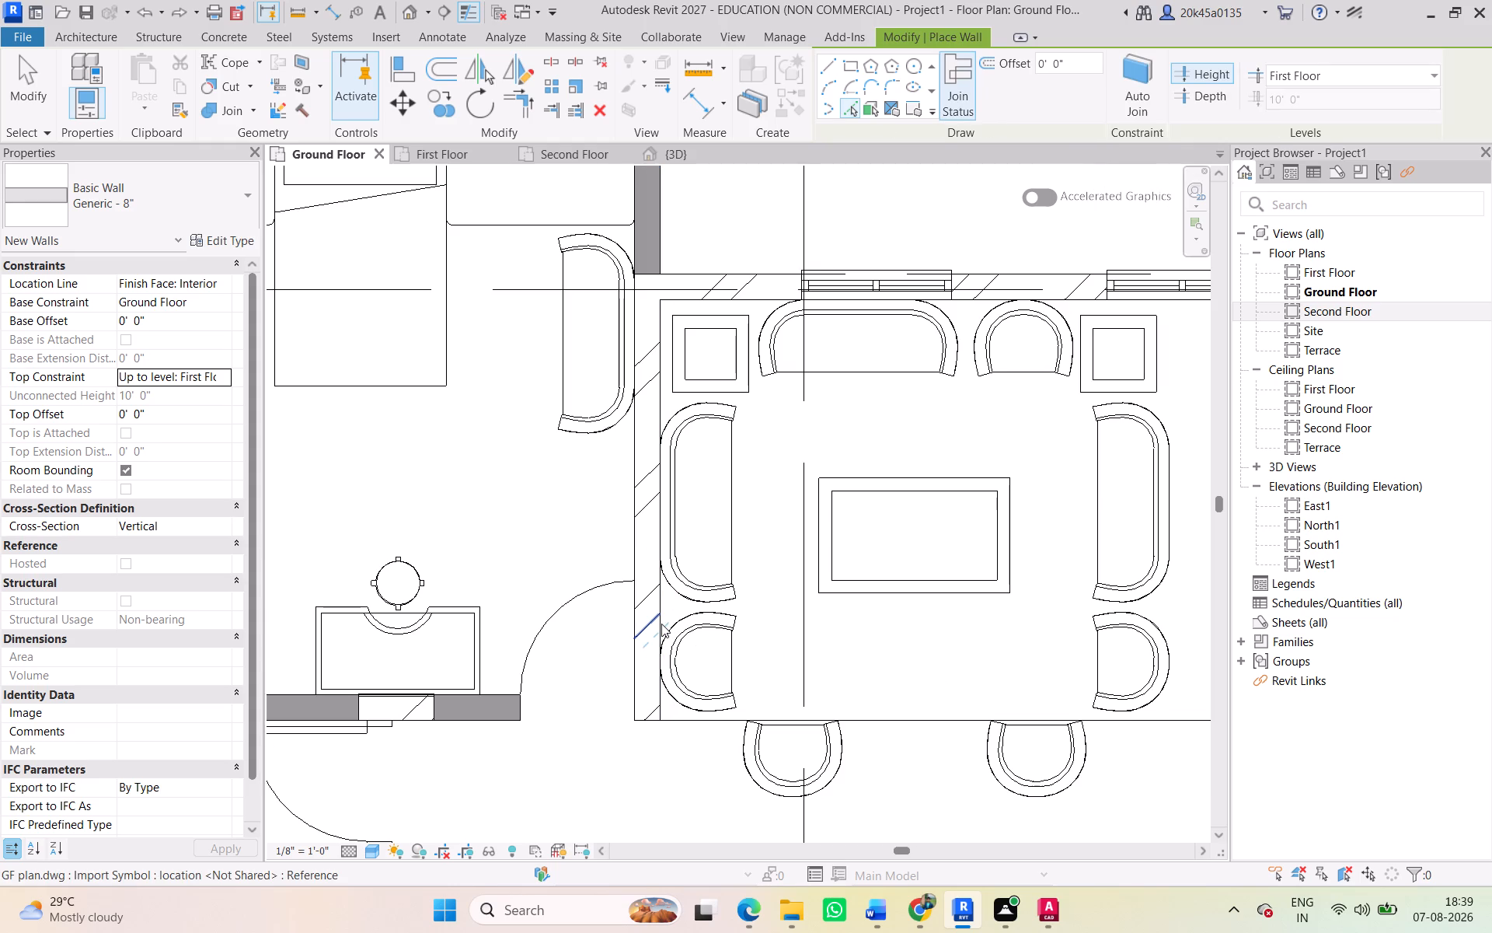
scroll(664, 620, "up", 4)
left_click(655, 642)
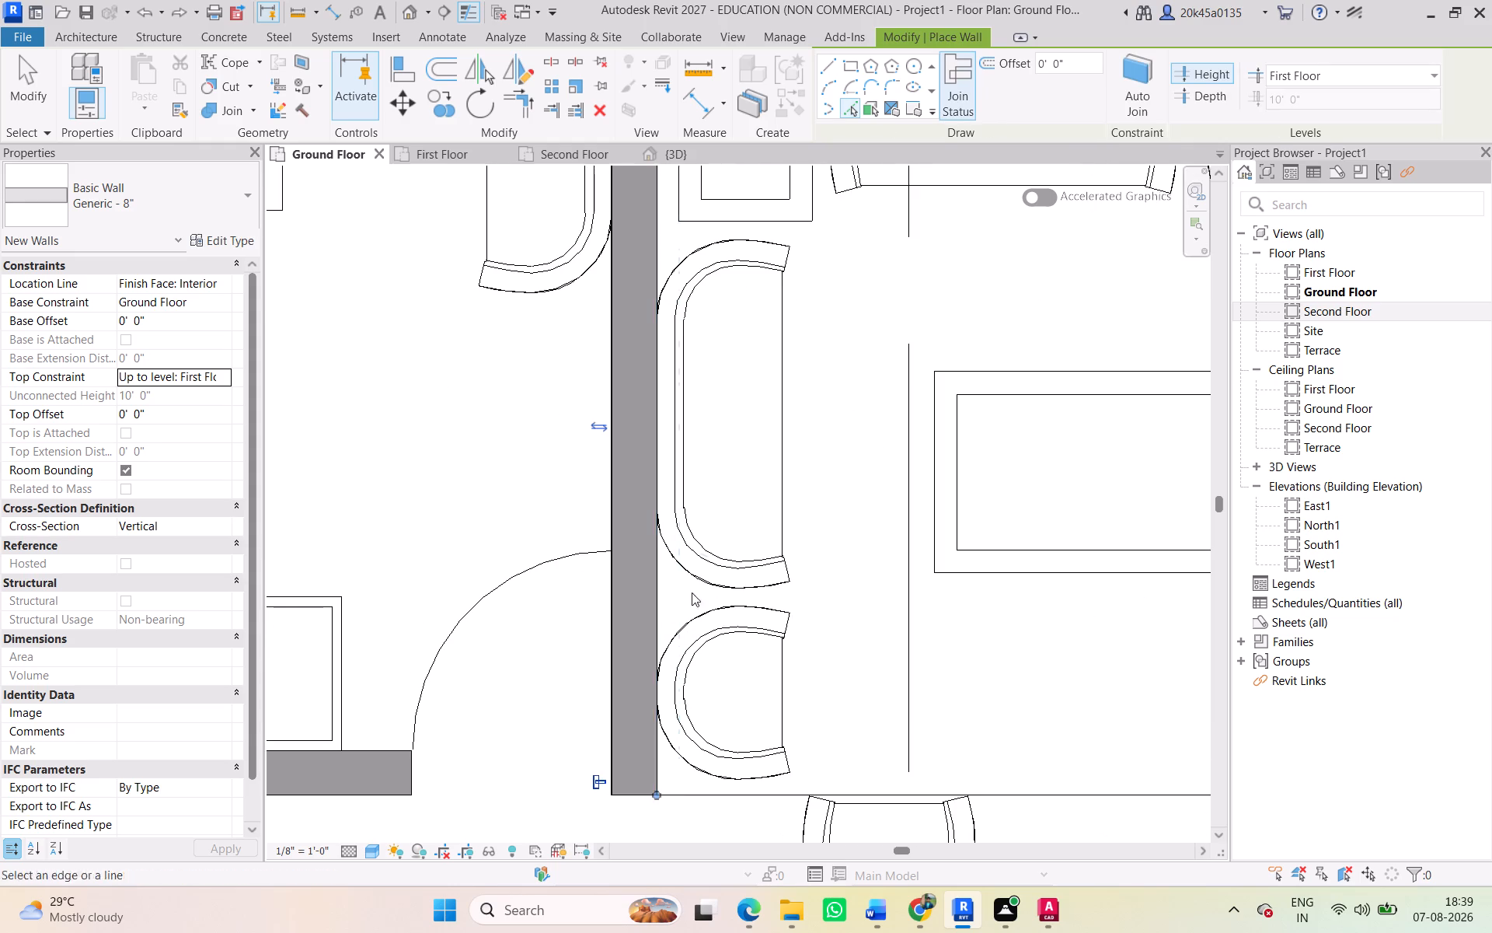
Place the living room's north wall by picking its outer face line in the linked plan.
scroll(699, 576, "down", 3)
middle_click_drag(692, 589, 588, 777)
scroll(611, 426, "up", 3)
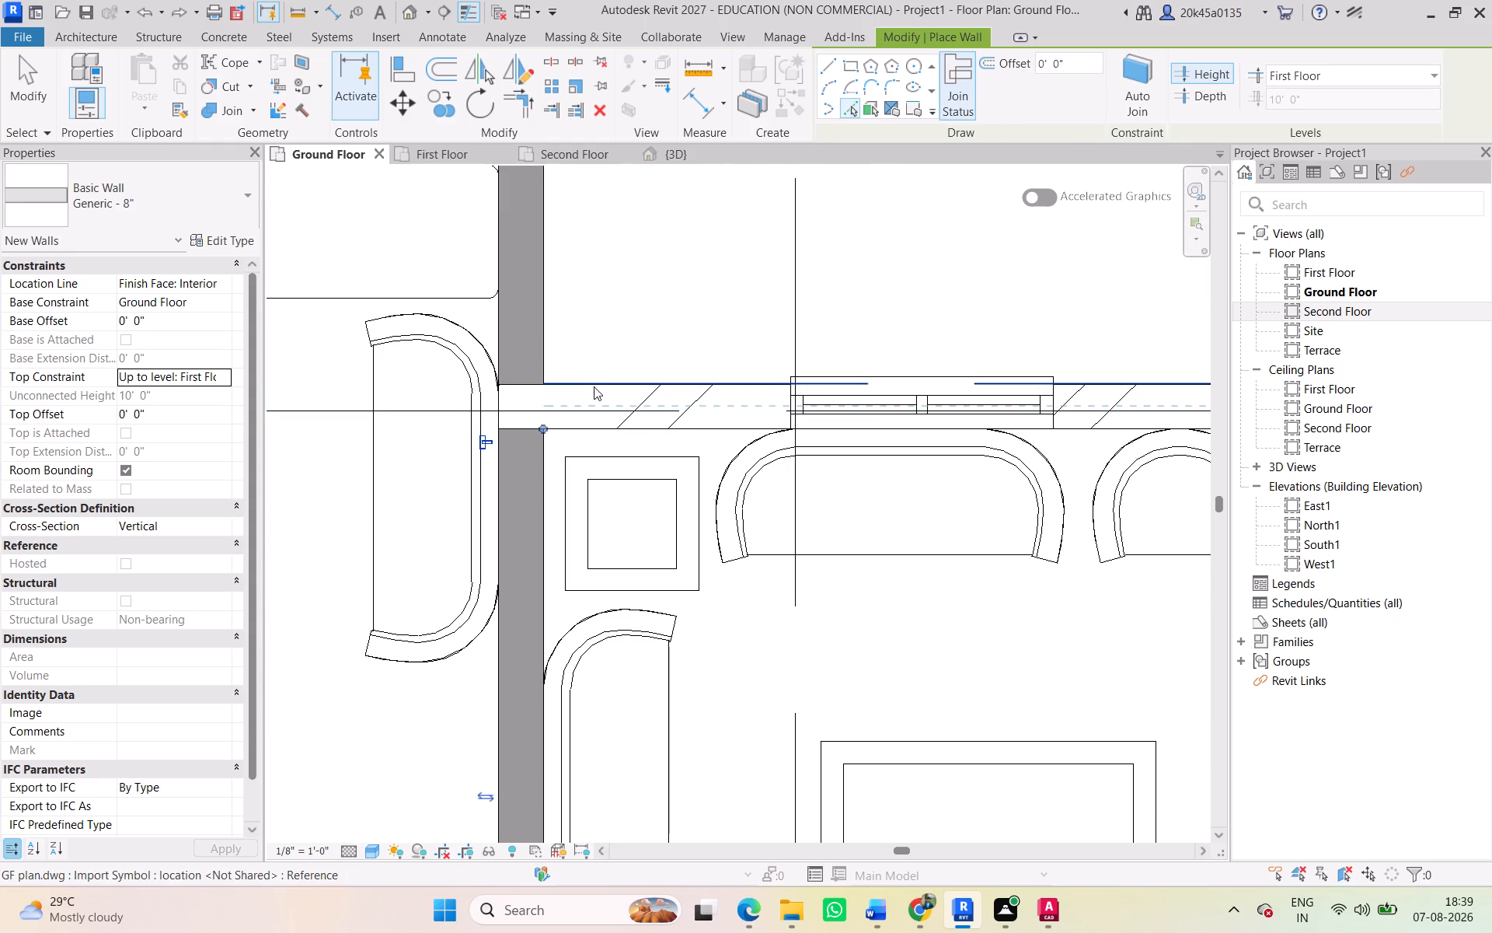
left_click(590, 391)
Place the dining room's west wall by picking its inner face line beside the door at the end of the living room's north wall.
scroll(667, 442, "down", 3)
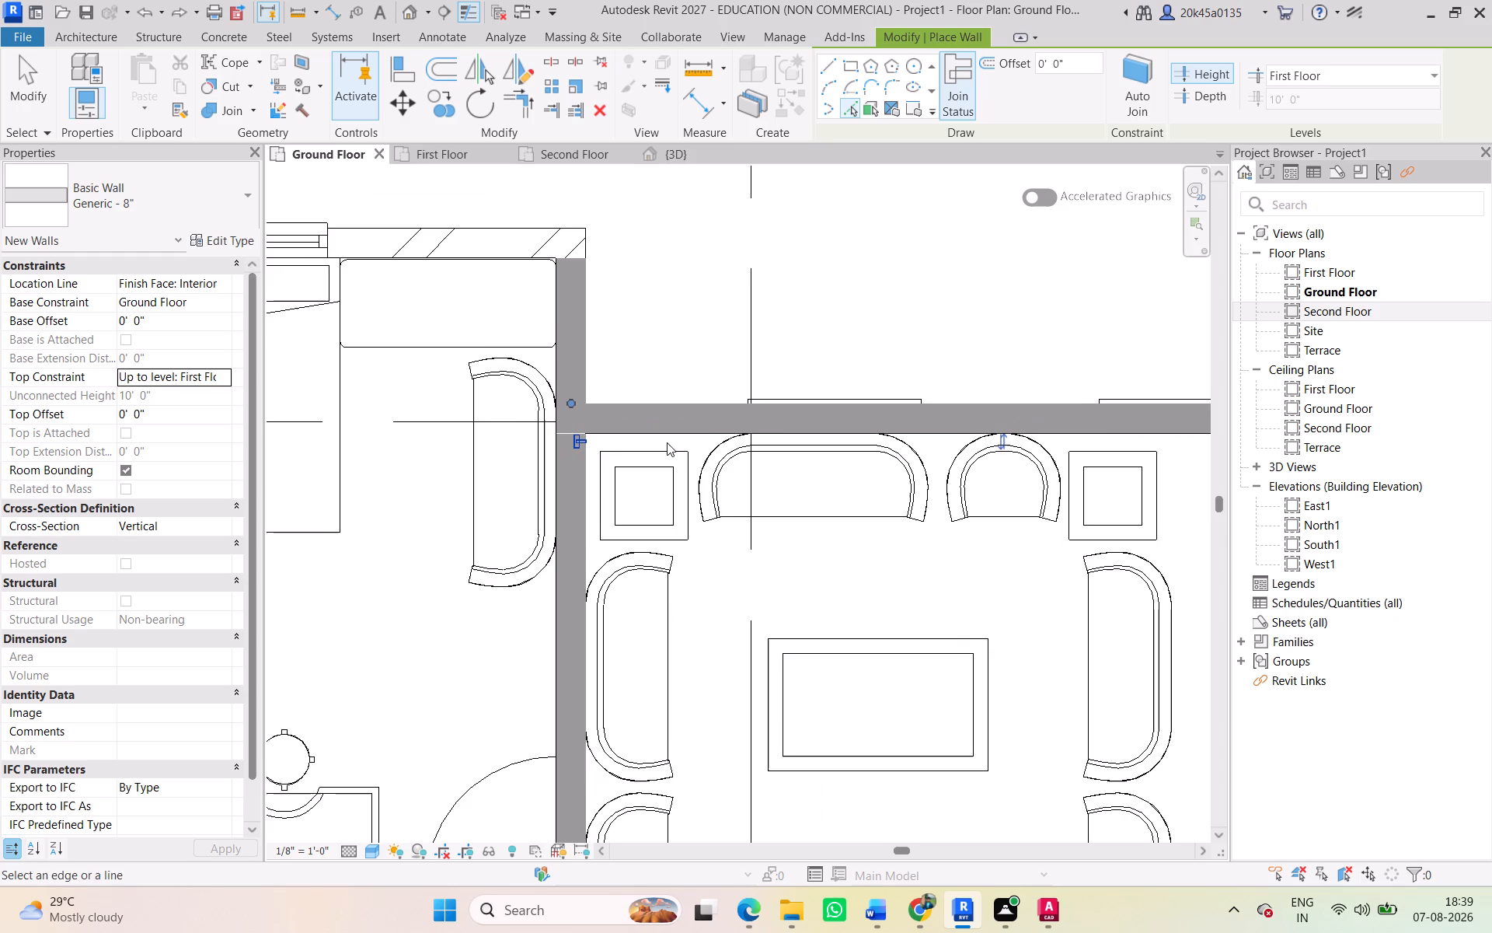
middle_click_drag(667, 445, 437, 460)
scroll(828, 495, "down", 3)
middle_click(428, 389)
middle_click_drag(849, 494, 459, 486)
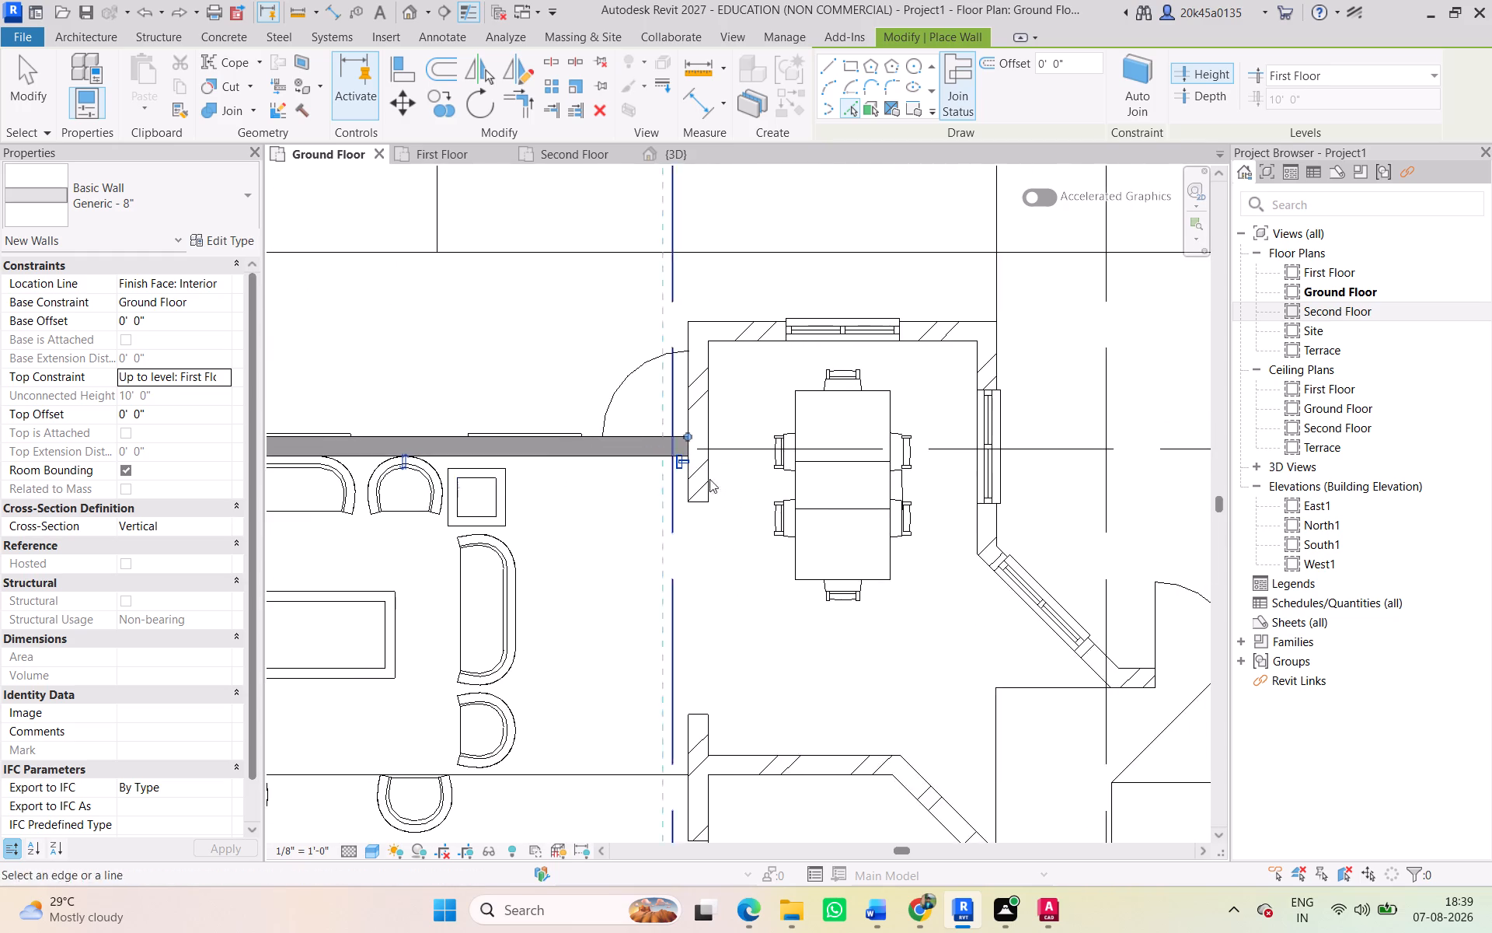
scroll(780, 455, "up", 3)
scroll(696, 421, "up", 5)
left_click(655, 409)
Place the dining room's north wall pieces on both sides of the window by picking their outer face lines.
scroll(727, 399, "down", 2)
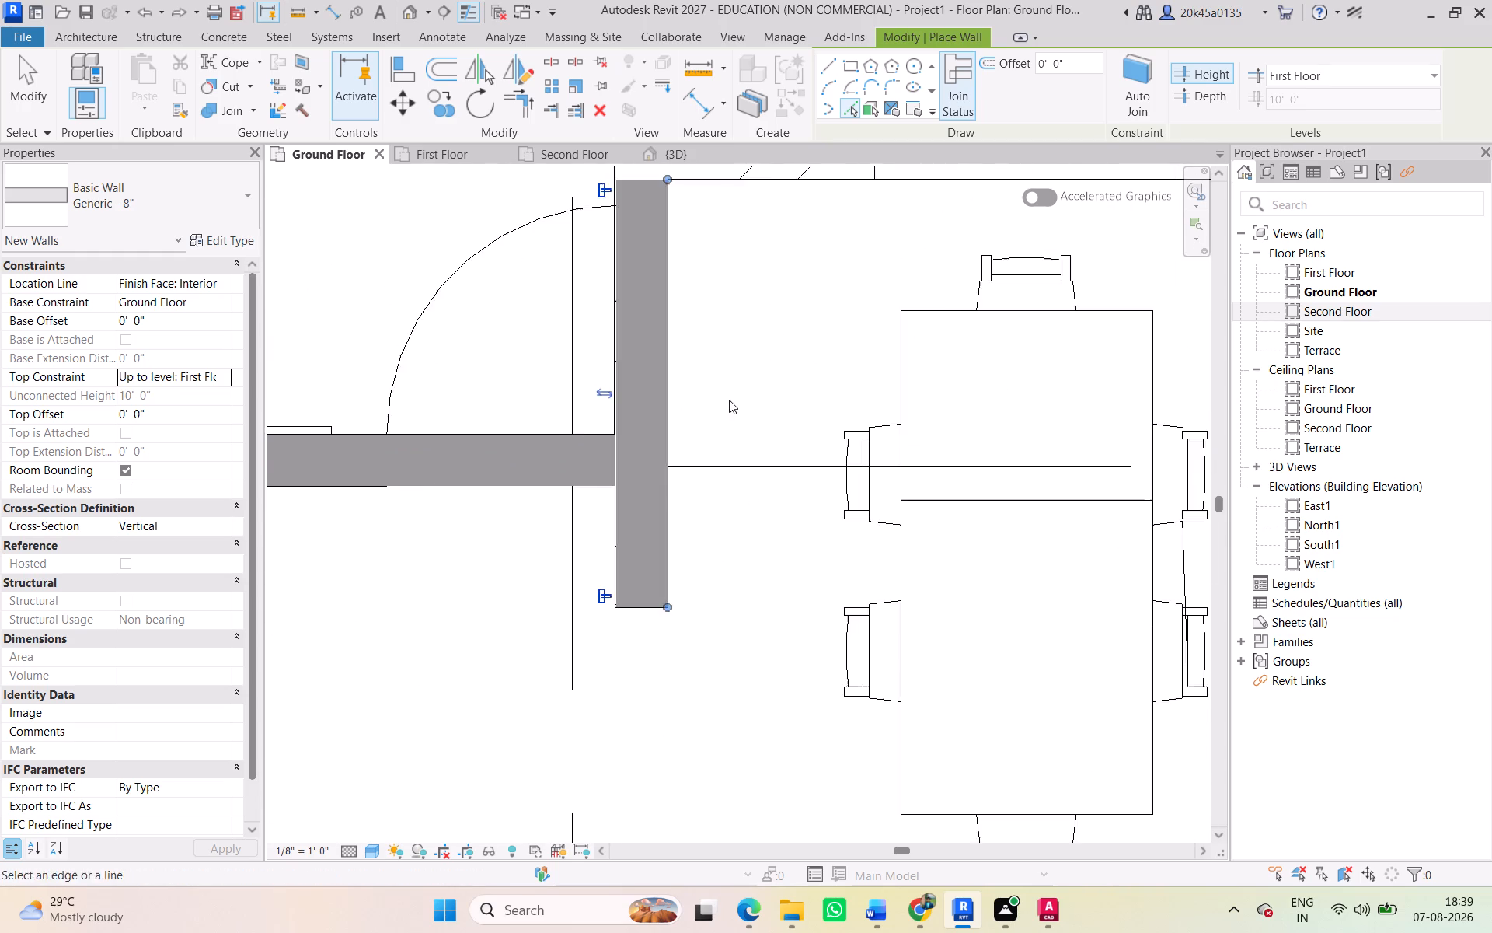
middle_click_drag(728, 407, 533, 642)
scroll(558, 445, "up", 2)
left_click(498, 390)
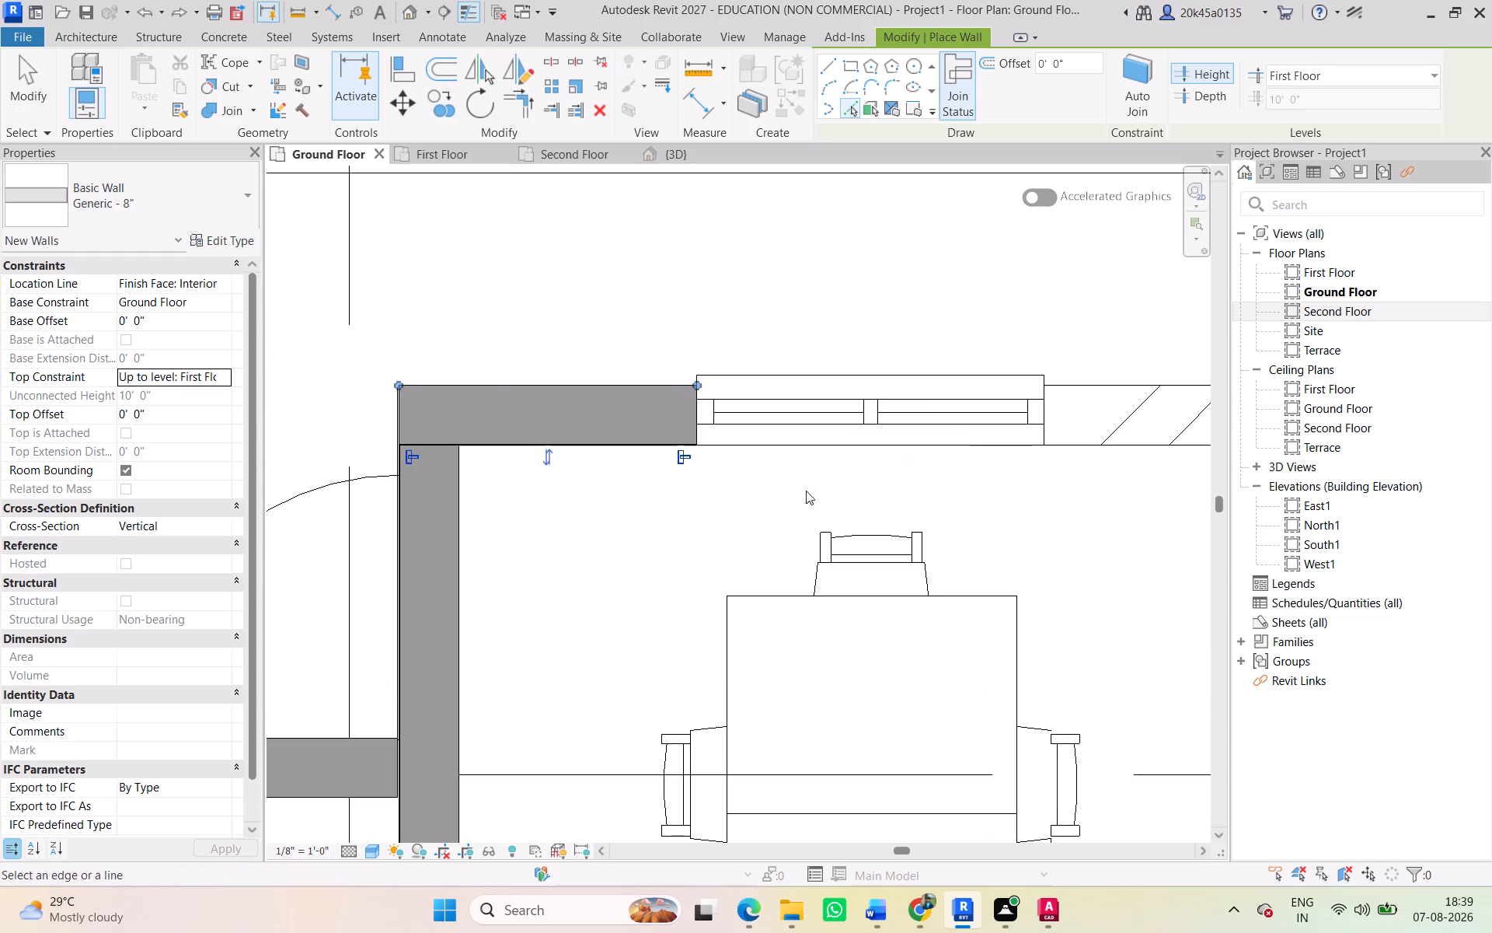
scroll(830, 504, "down", 3)
middle_click_drag(826, 505, 246, 505)
left_click(543, 434)
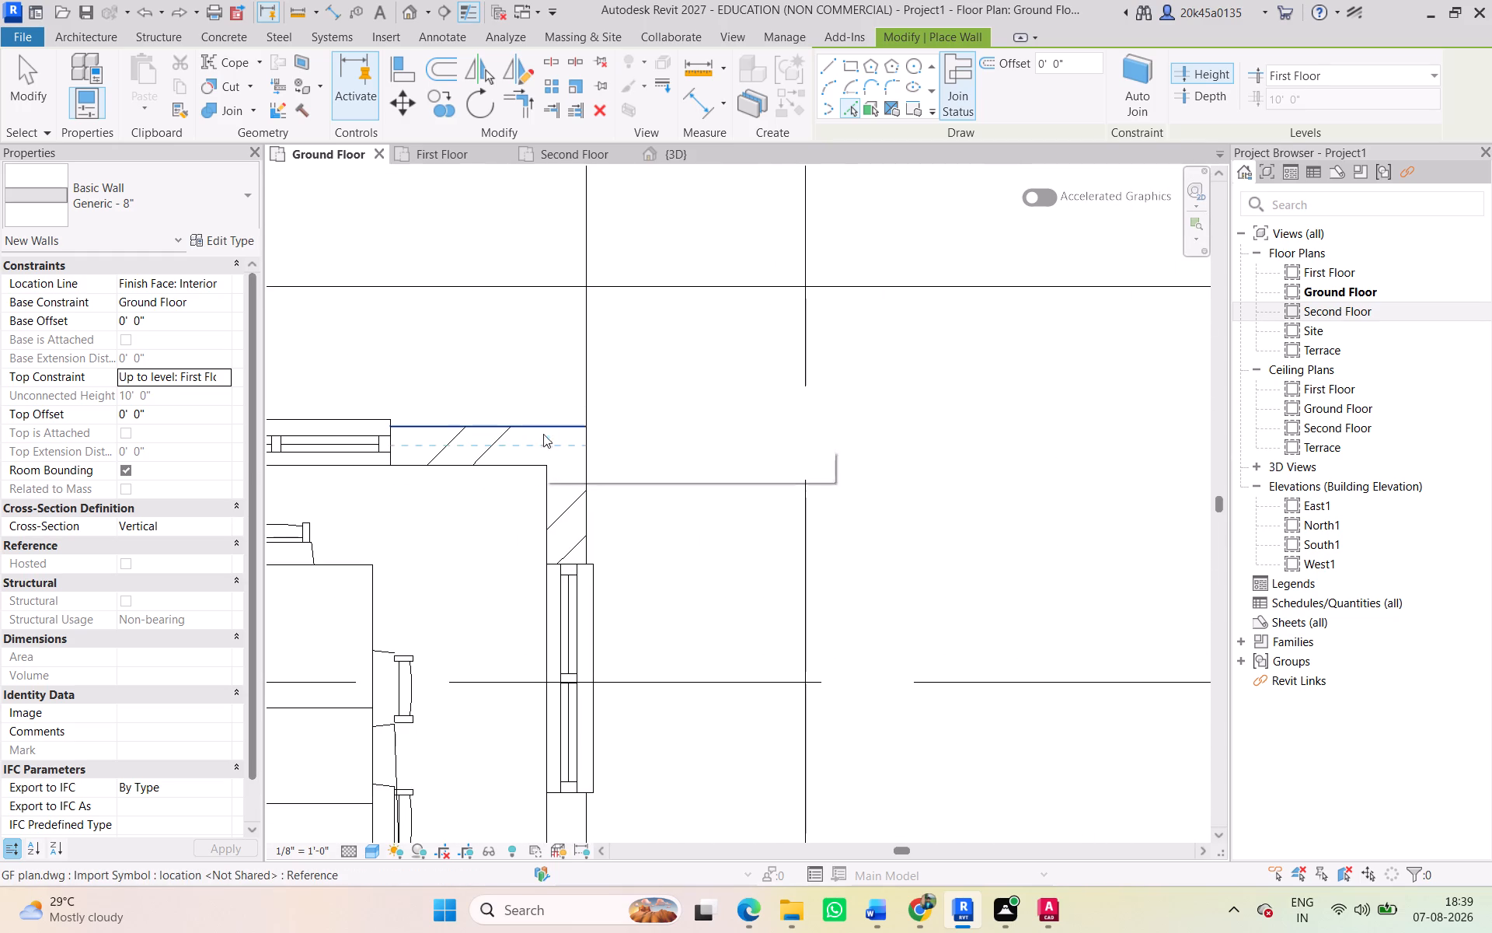
Place the dining room's east wall pieces north and south of the window by picking their outer face lines.
scroll(594, 463, "down", 1)
middle_click_drag(594, 463, 921, 415)
scroll(909, 426, "up", 3)
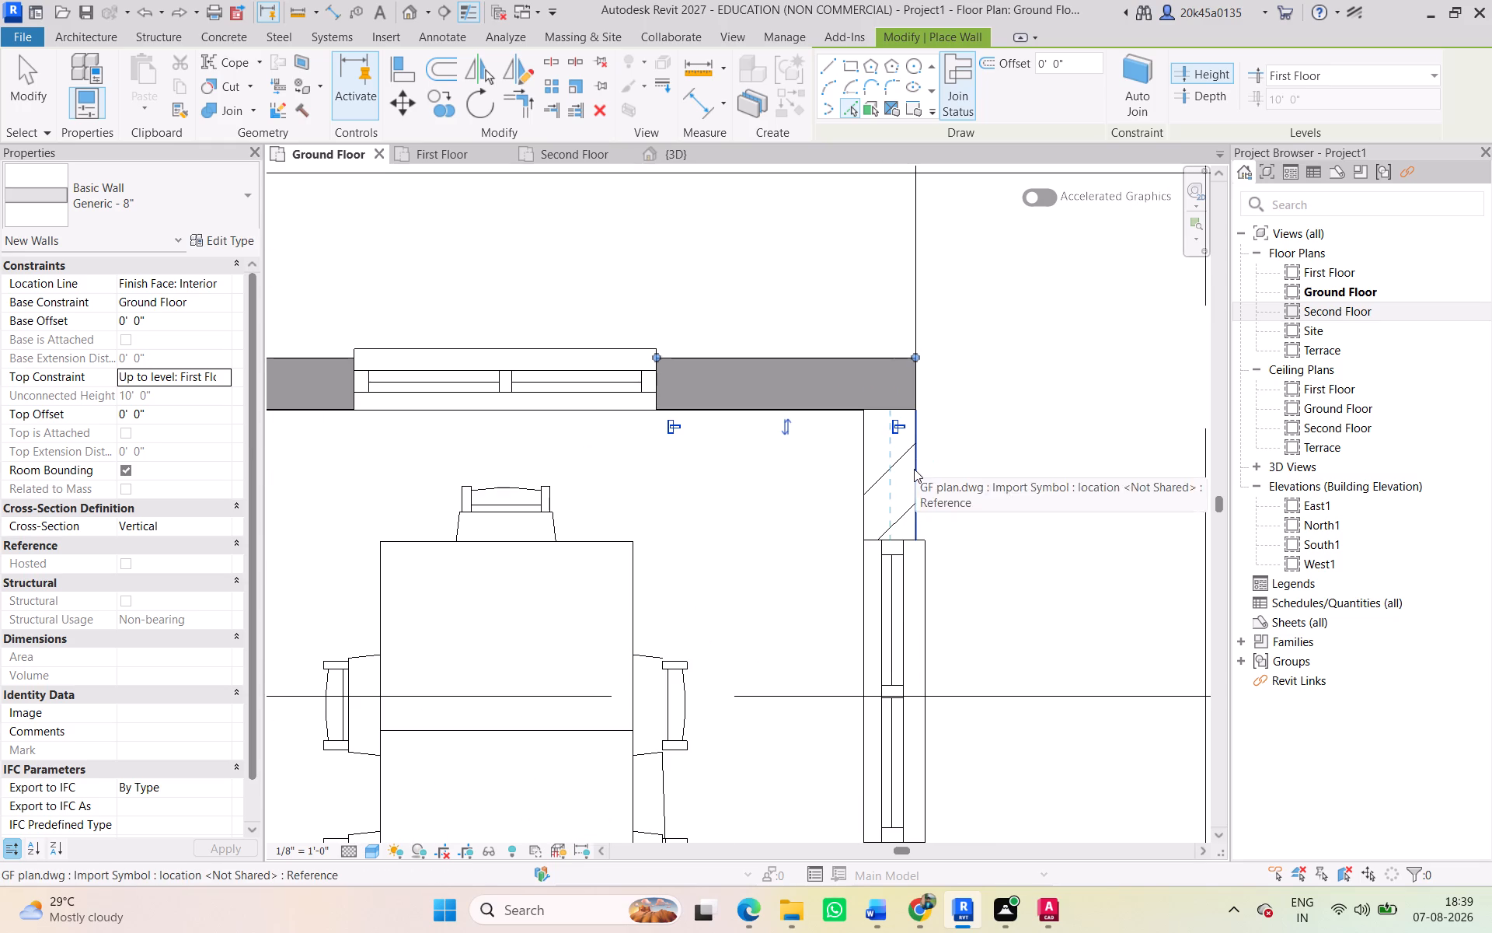
left_click(914, 470)
scroll(957, 506, "down", 3)
middle_click_drag(950, 507, 842, 243)
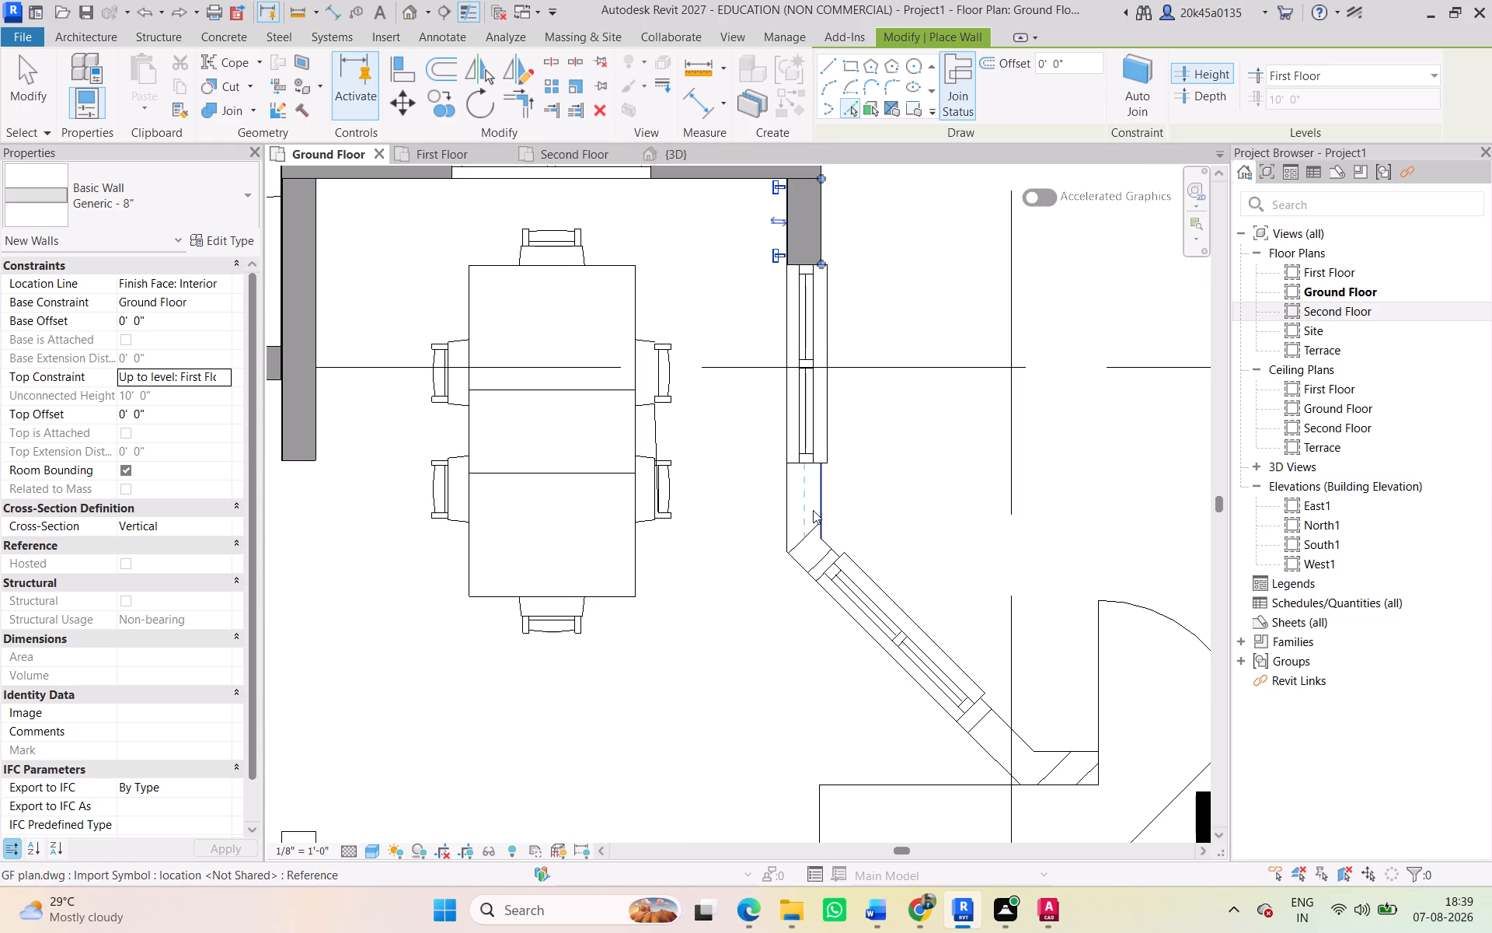
left_click(813, 510)
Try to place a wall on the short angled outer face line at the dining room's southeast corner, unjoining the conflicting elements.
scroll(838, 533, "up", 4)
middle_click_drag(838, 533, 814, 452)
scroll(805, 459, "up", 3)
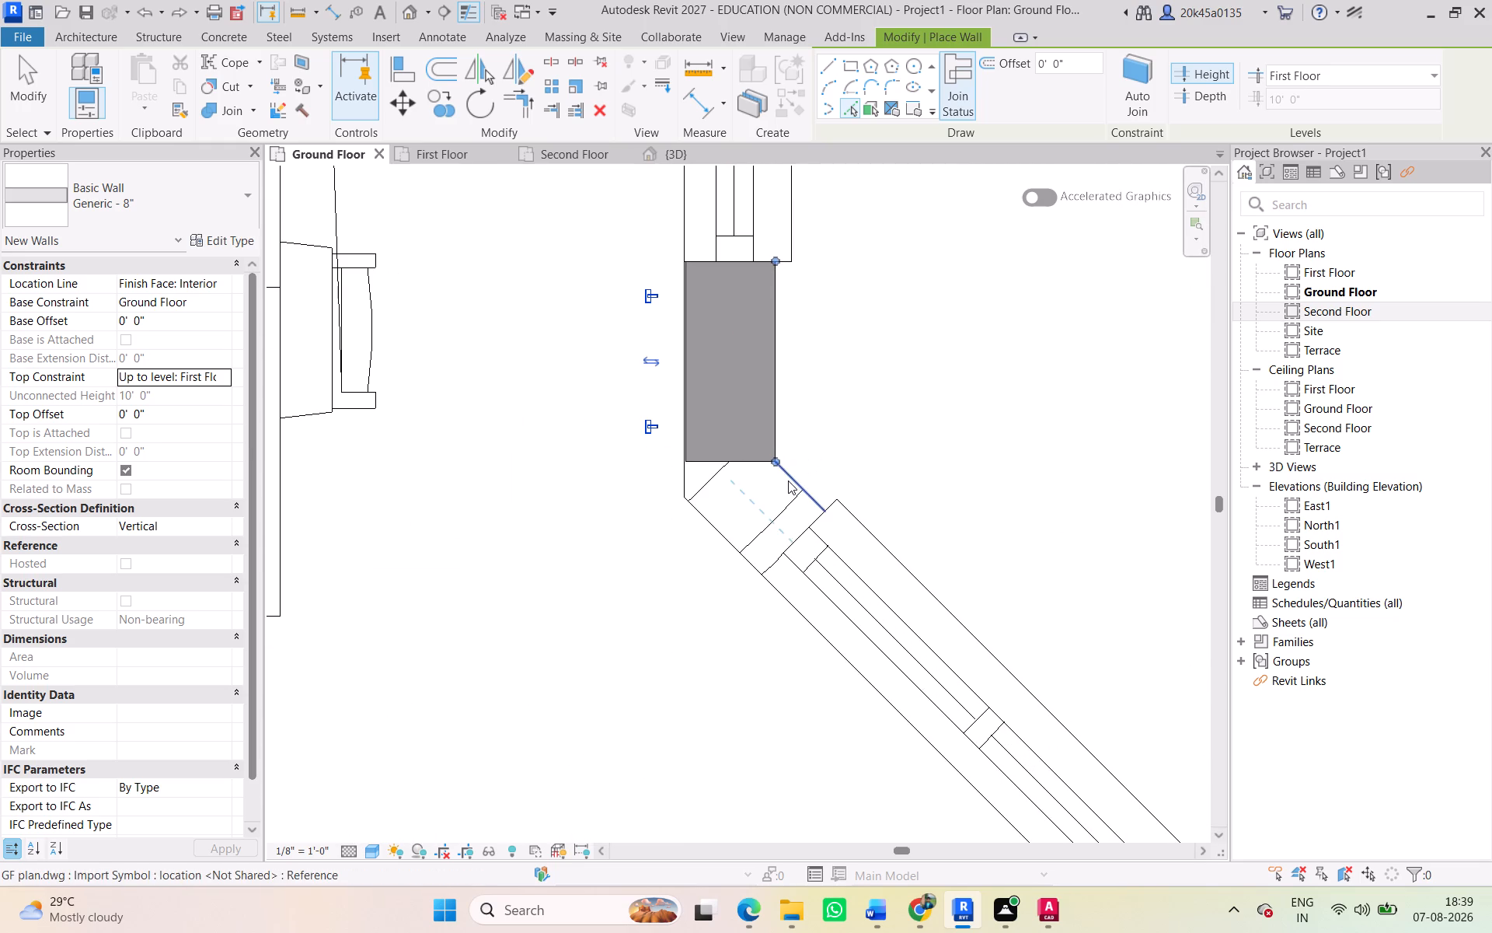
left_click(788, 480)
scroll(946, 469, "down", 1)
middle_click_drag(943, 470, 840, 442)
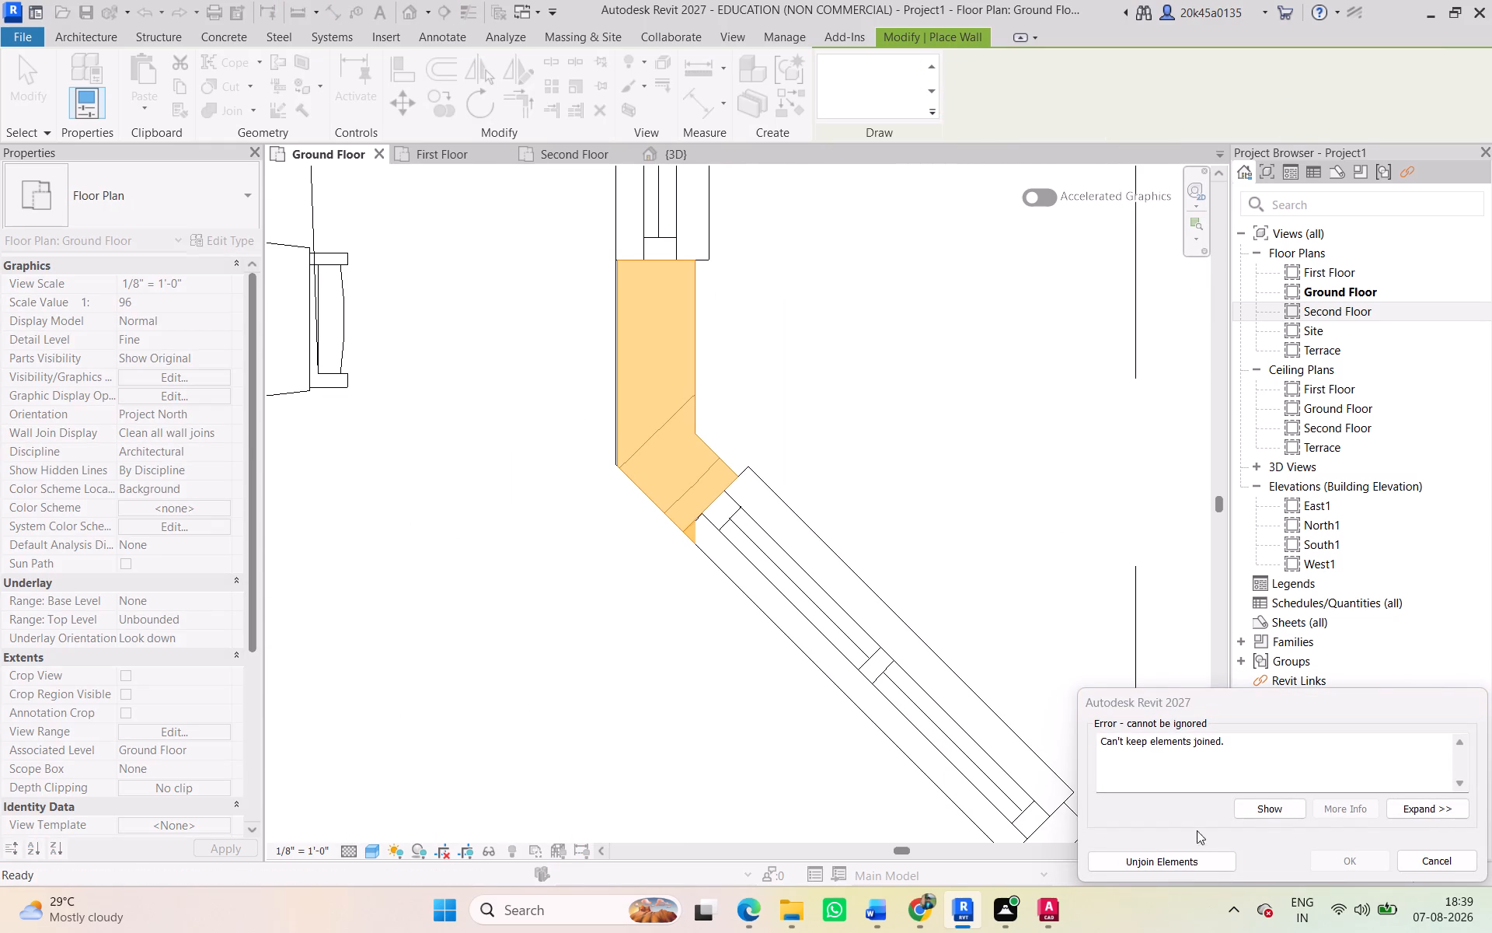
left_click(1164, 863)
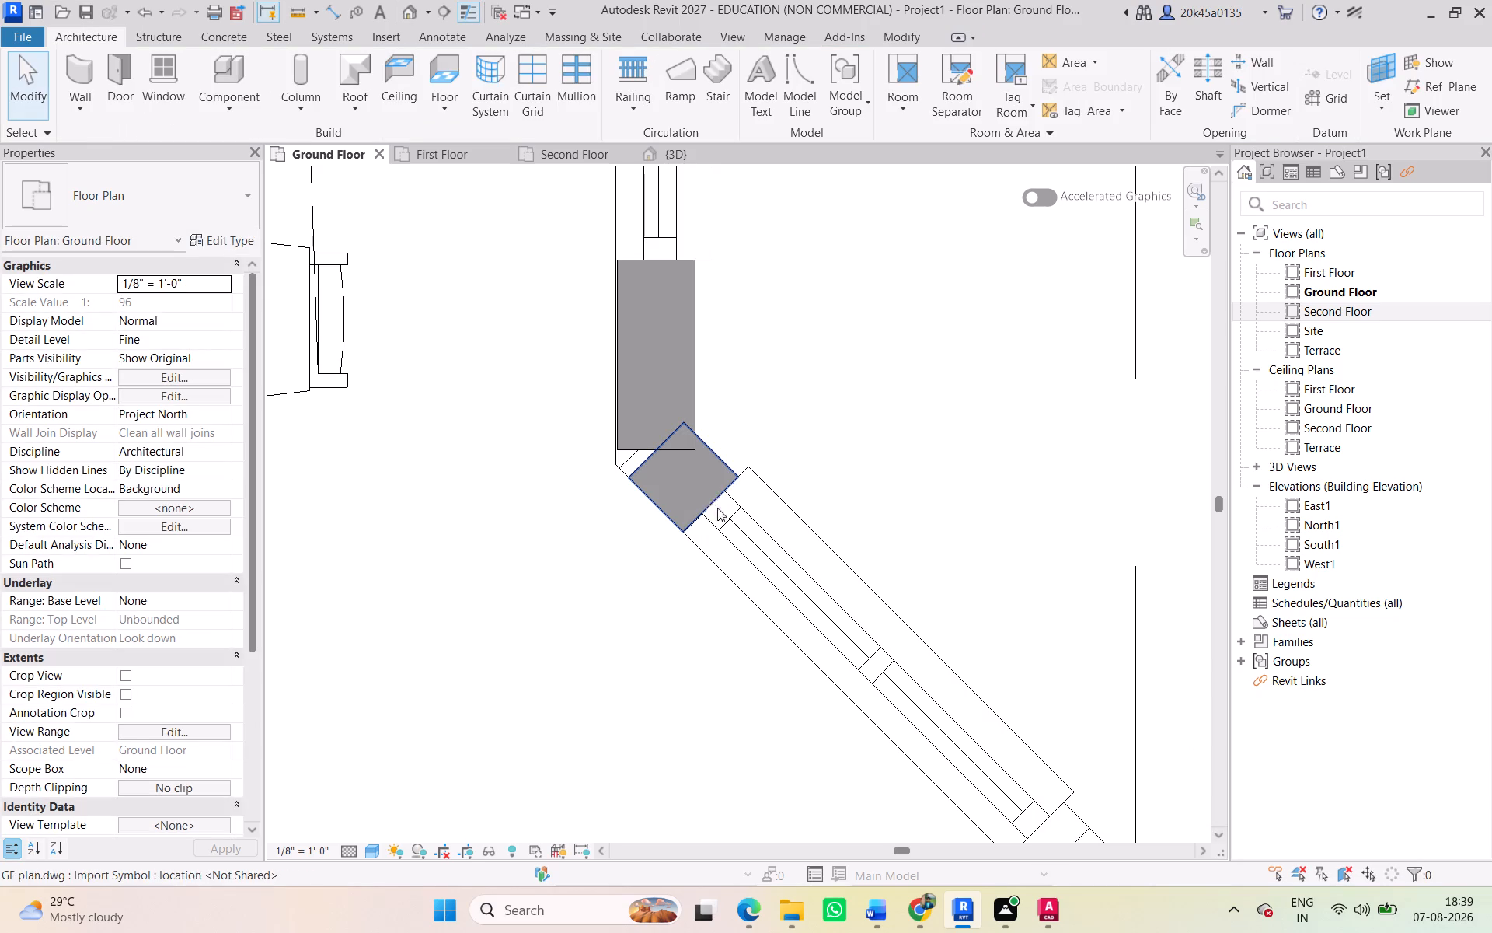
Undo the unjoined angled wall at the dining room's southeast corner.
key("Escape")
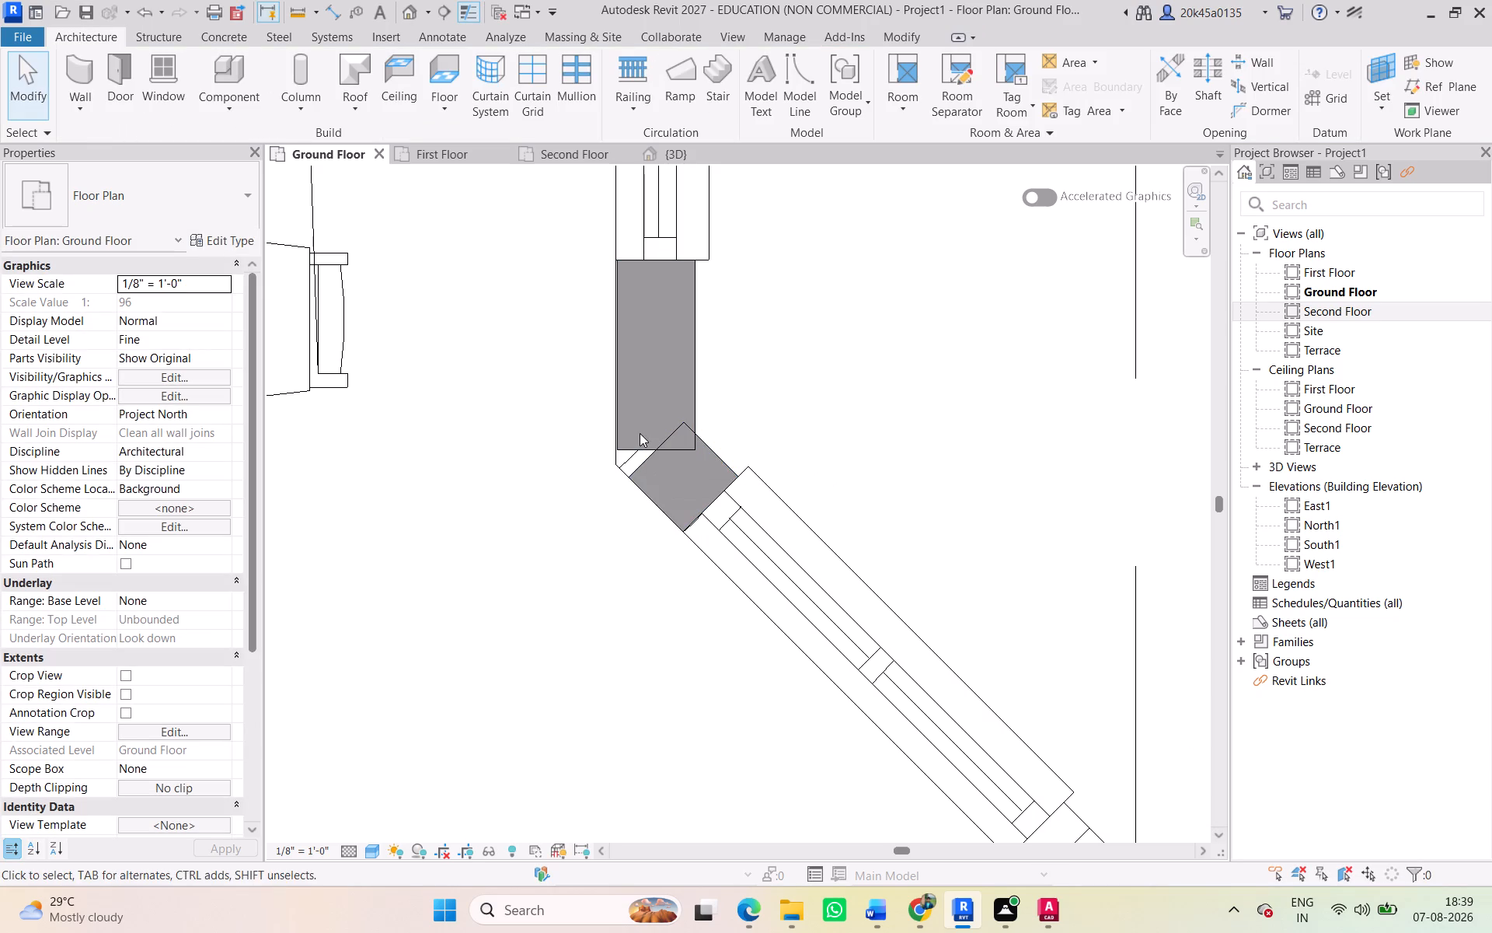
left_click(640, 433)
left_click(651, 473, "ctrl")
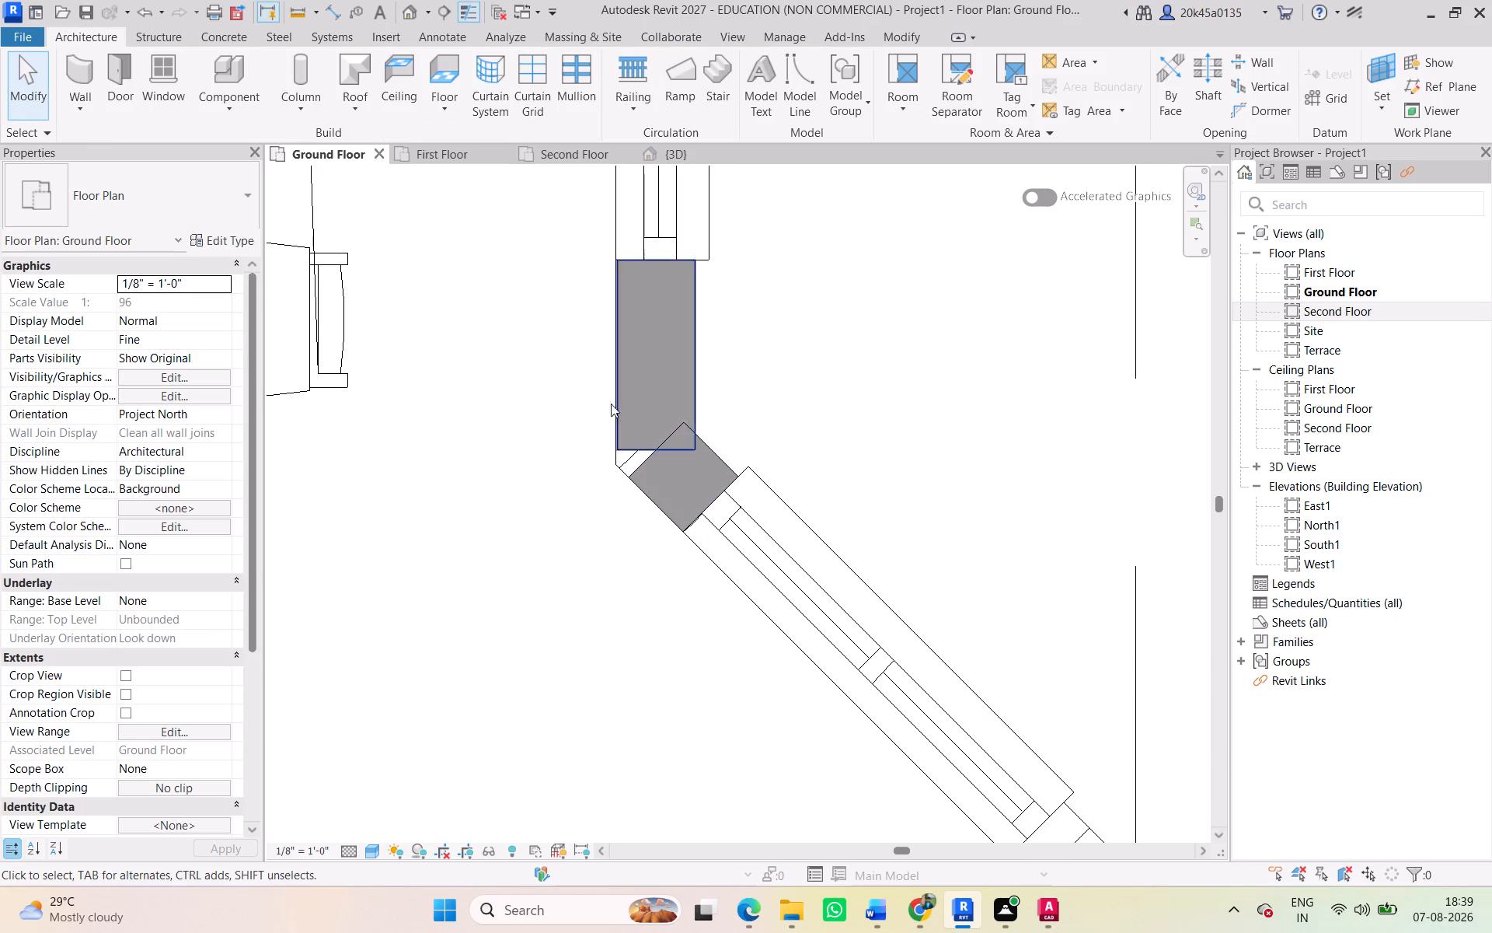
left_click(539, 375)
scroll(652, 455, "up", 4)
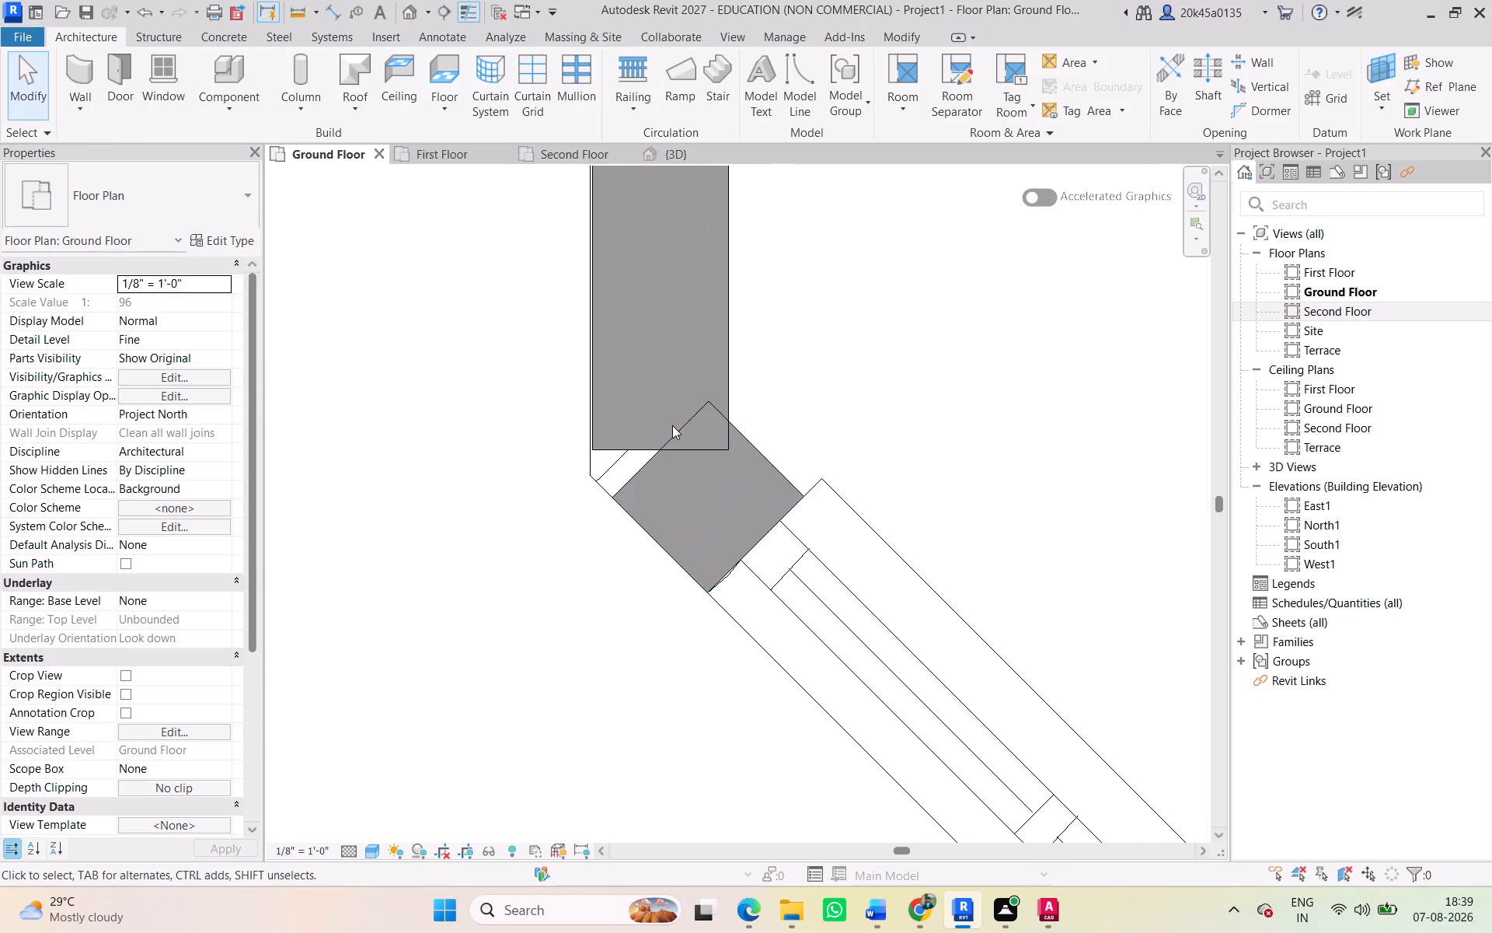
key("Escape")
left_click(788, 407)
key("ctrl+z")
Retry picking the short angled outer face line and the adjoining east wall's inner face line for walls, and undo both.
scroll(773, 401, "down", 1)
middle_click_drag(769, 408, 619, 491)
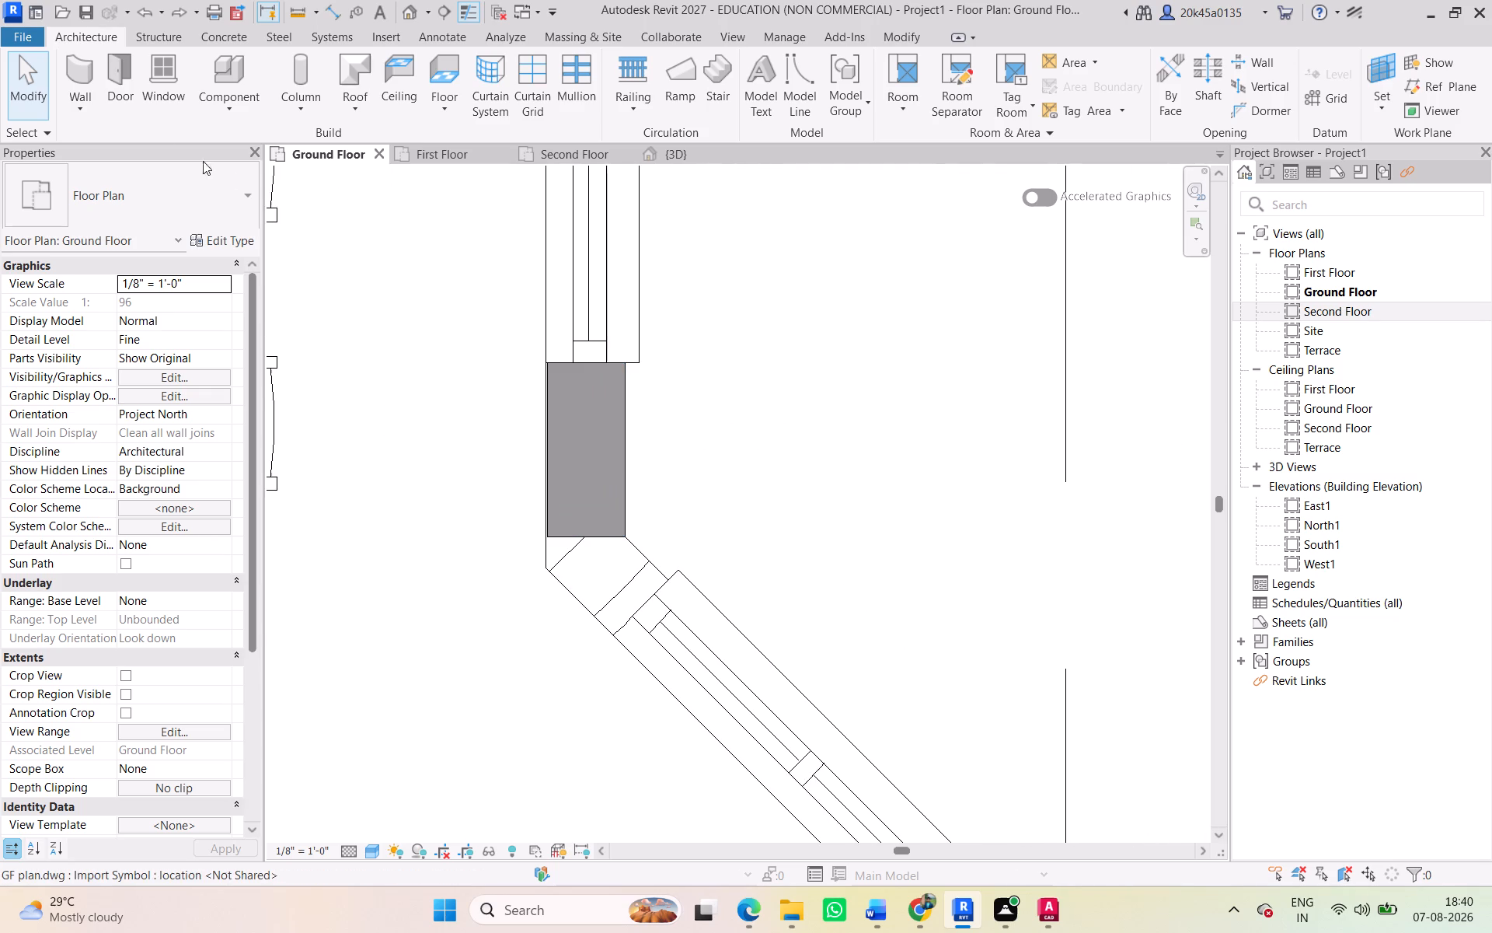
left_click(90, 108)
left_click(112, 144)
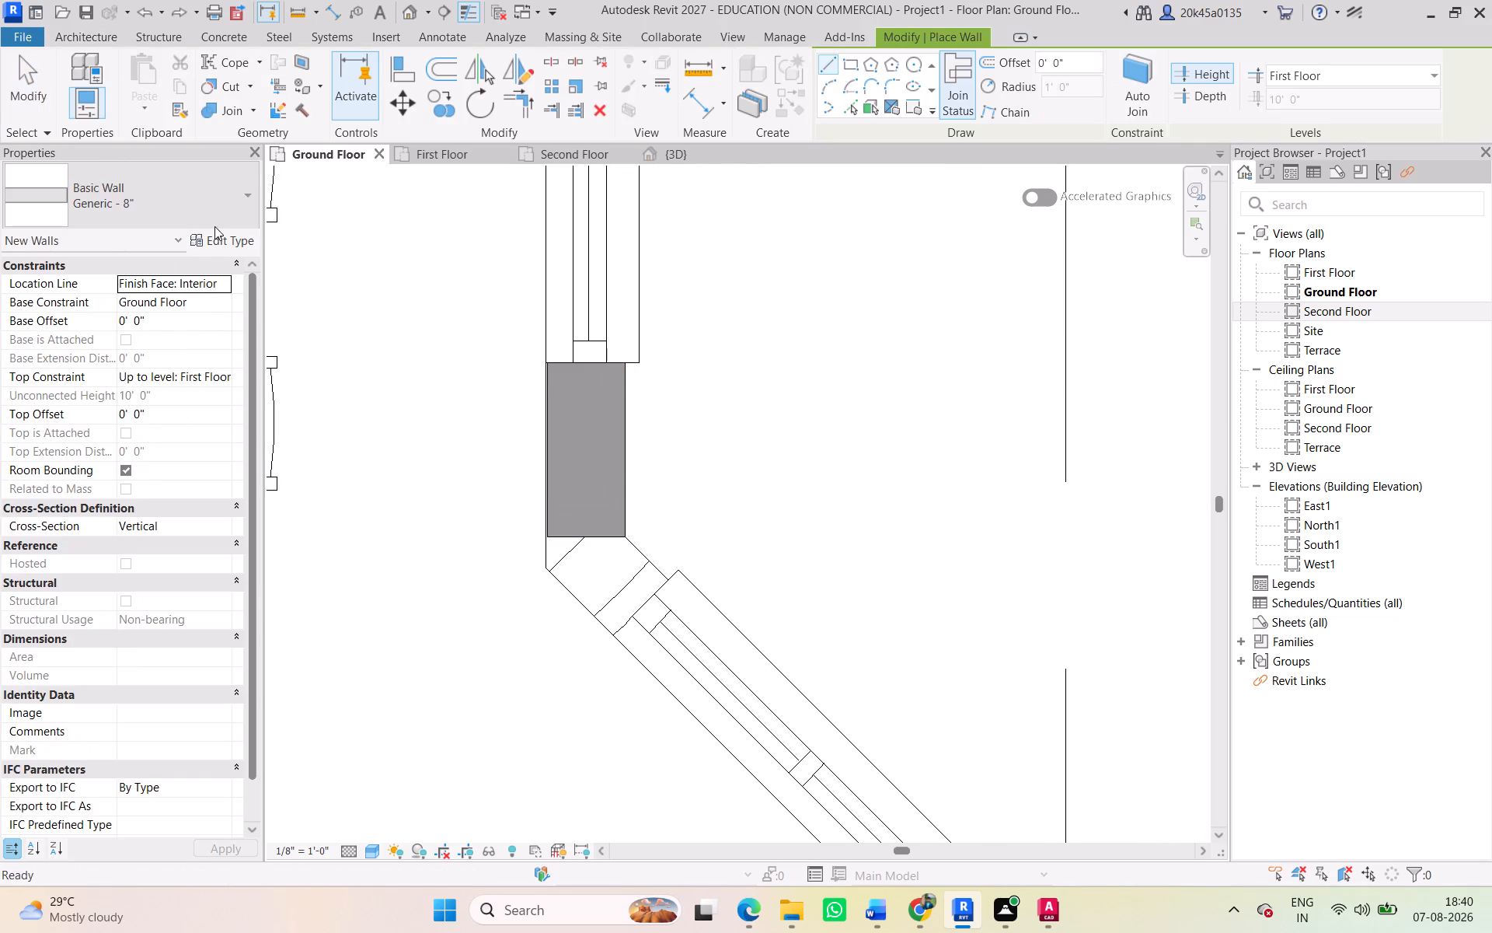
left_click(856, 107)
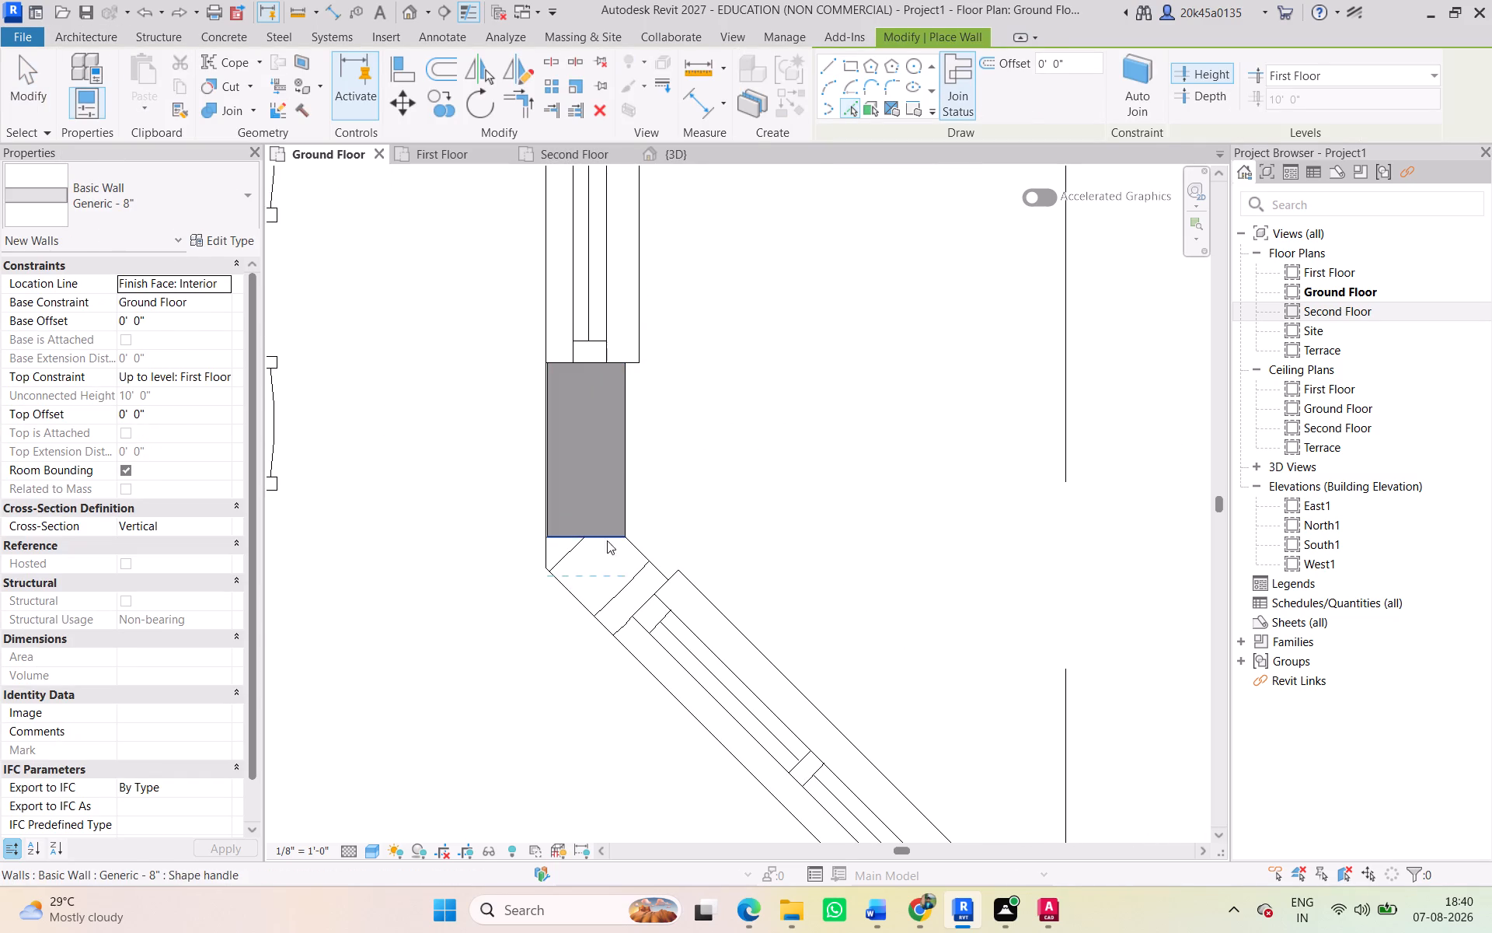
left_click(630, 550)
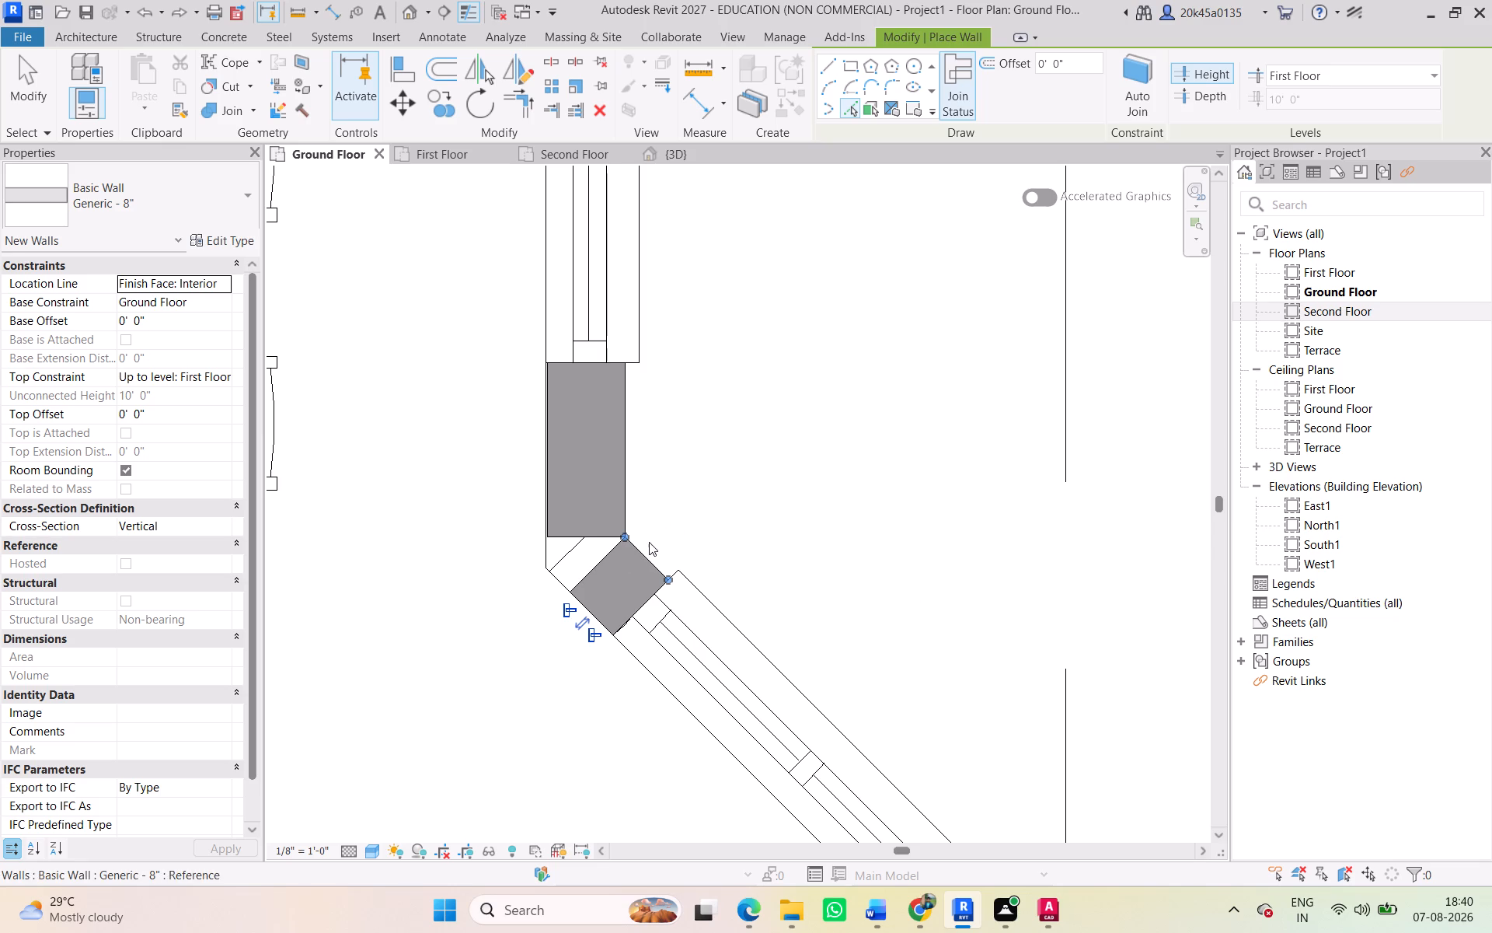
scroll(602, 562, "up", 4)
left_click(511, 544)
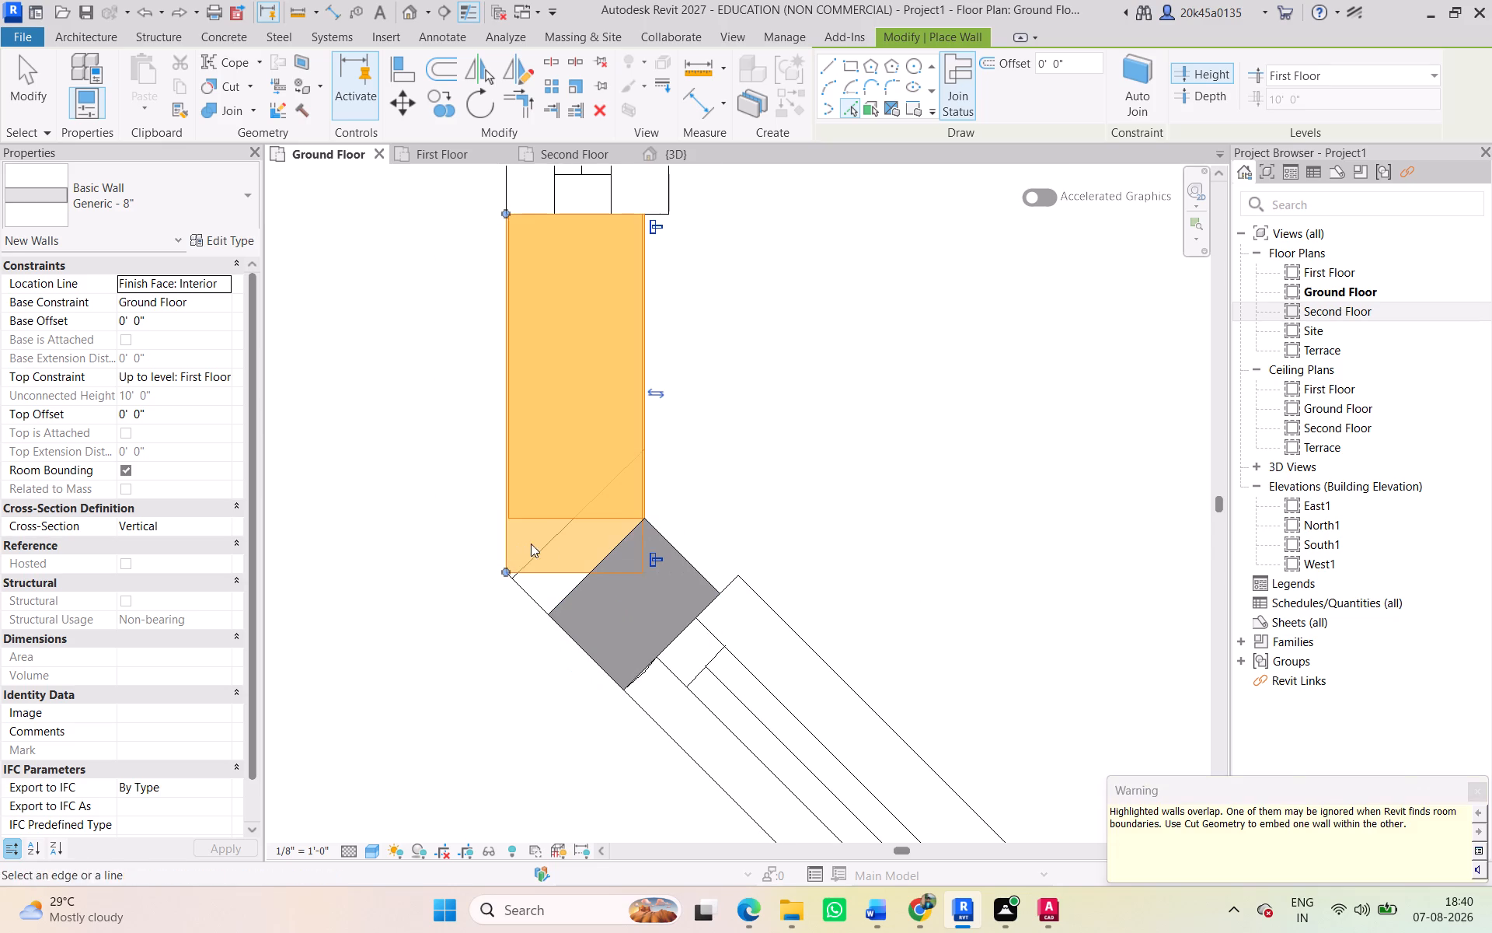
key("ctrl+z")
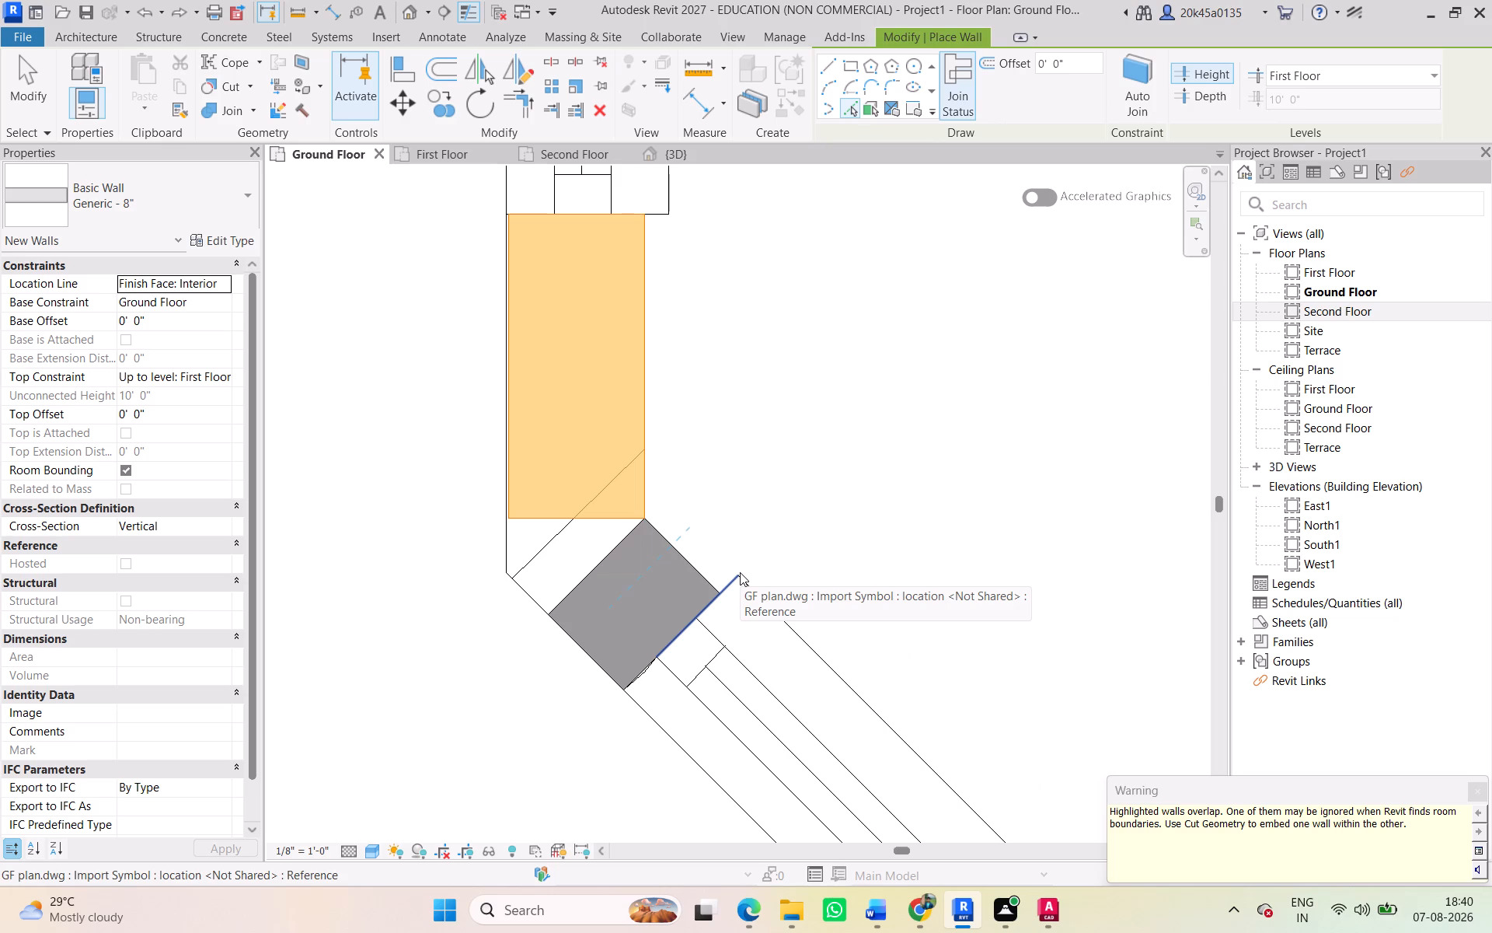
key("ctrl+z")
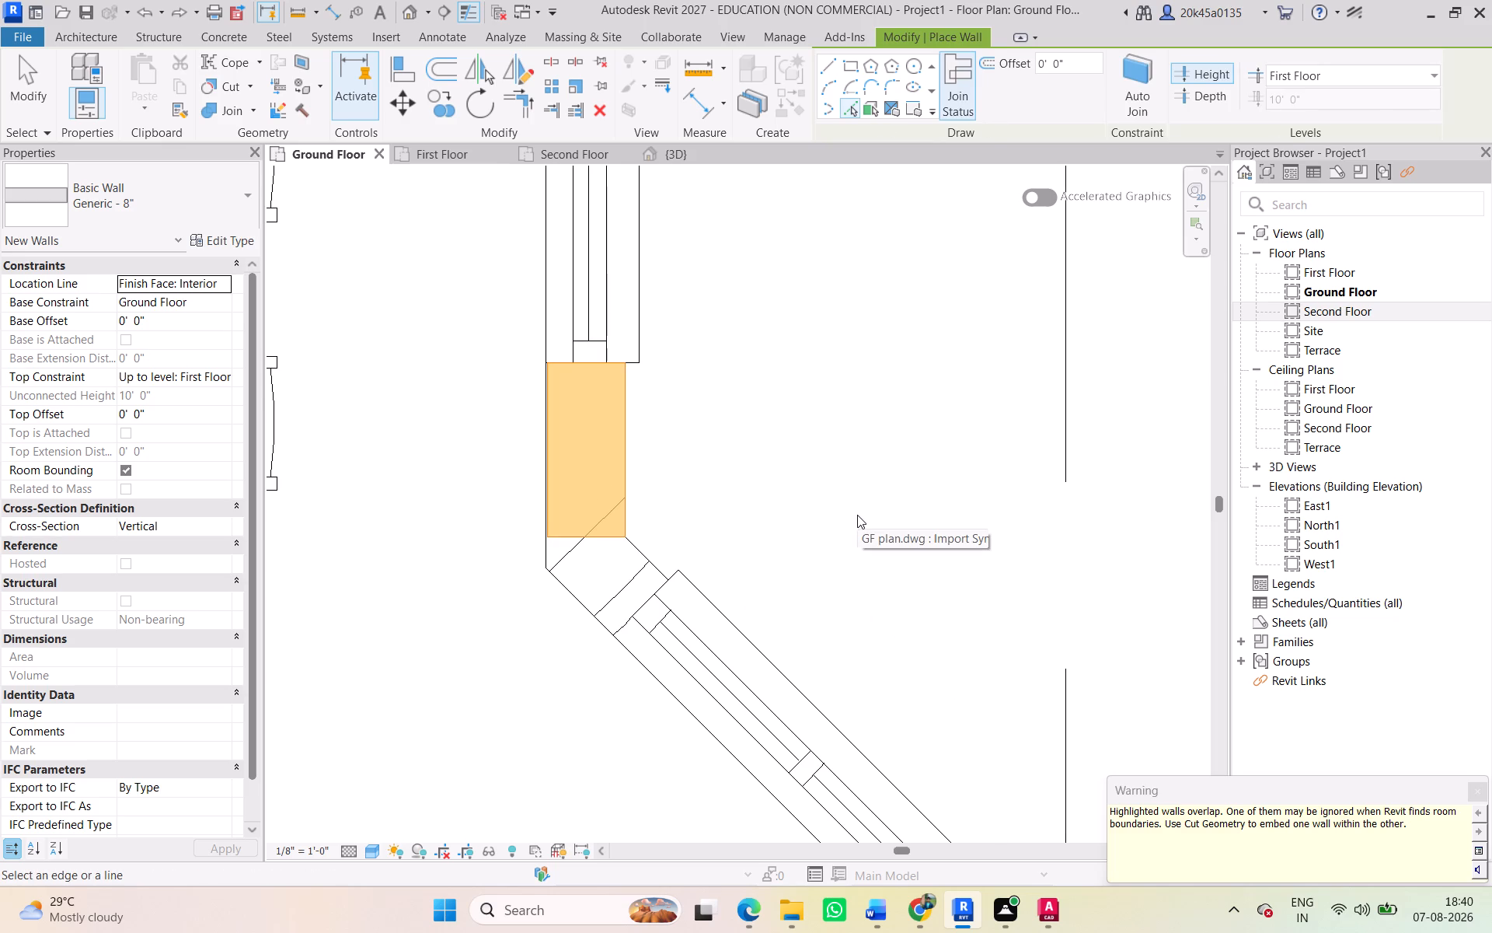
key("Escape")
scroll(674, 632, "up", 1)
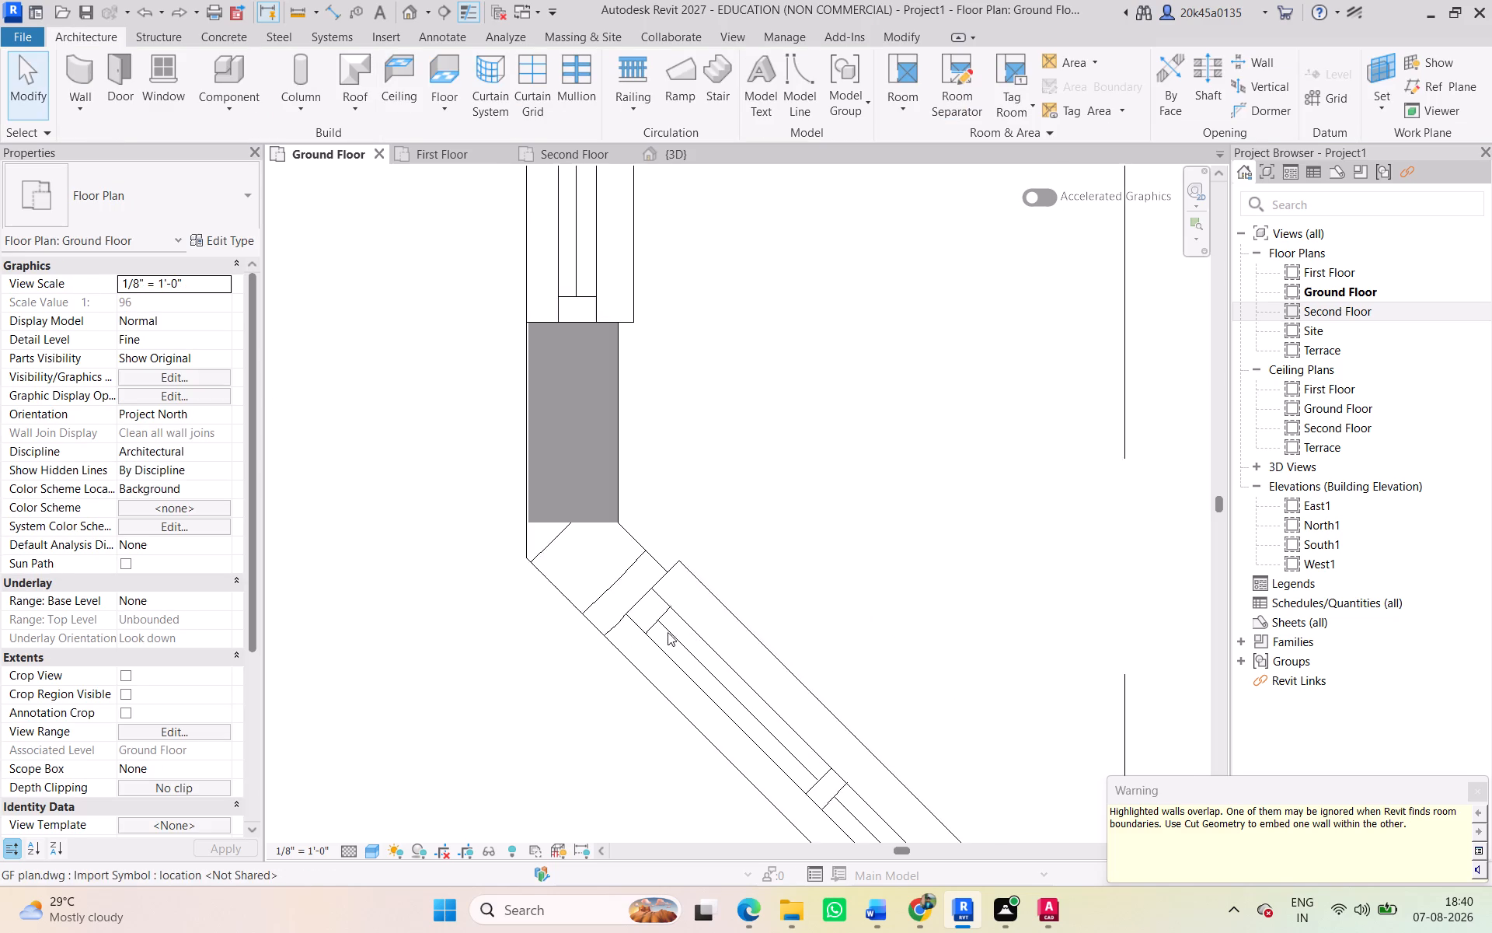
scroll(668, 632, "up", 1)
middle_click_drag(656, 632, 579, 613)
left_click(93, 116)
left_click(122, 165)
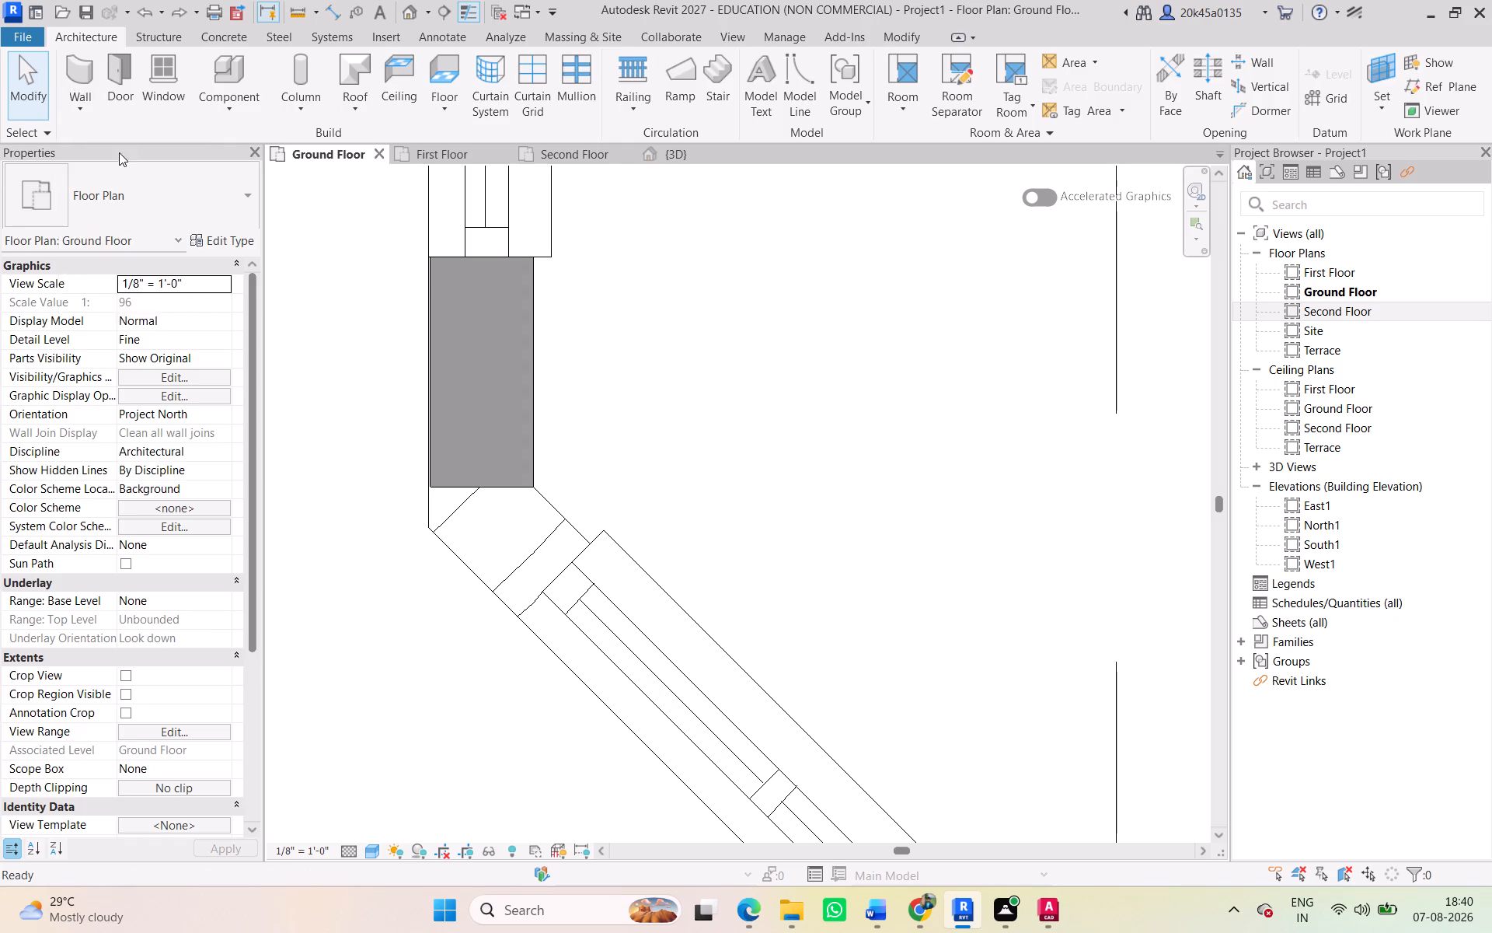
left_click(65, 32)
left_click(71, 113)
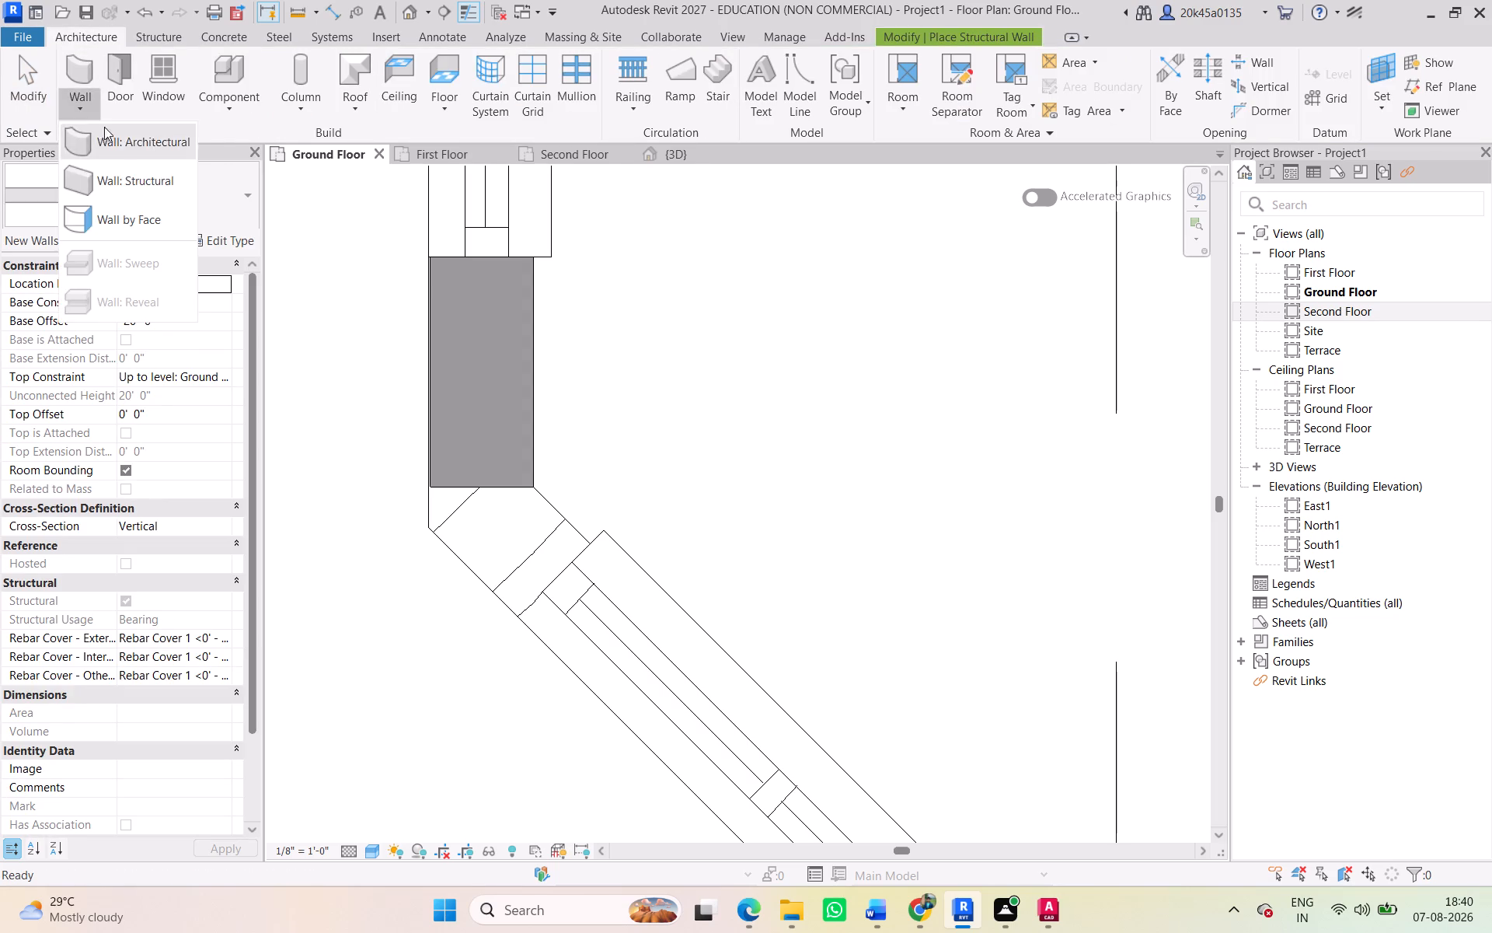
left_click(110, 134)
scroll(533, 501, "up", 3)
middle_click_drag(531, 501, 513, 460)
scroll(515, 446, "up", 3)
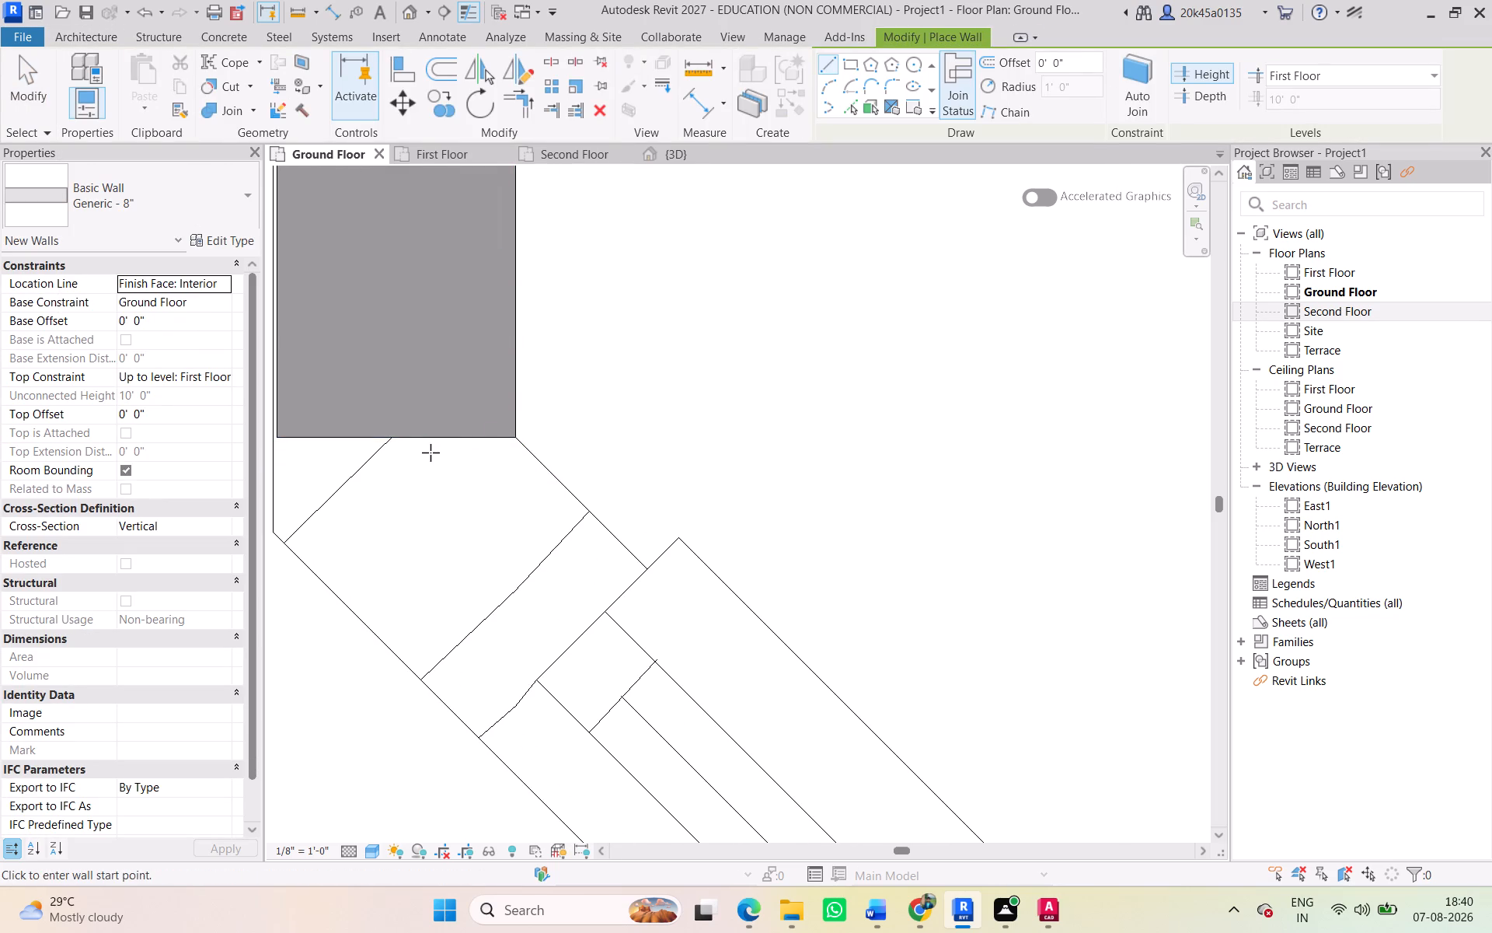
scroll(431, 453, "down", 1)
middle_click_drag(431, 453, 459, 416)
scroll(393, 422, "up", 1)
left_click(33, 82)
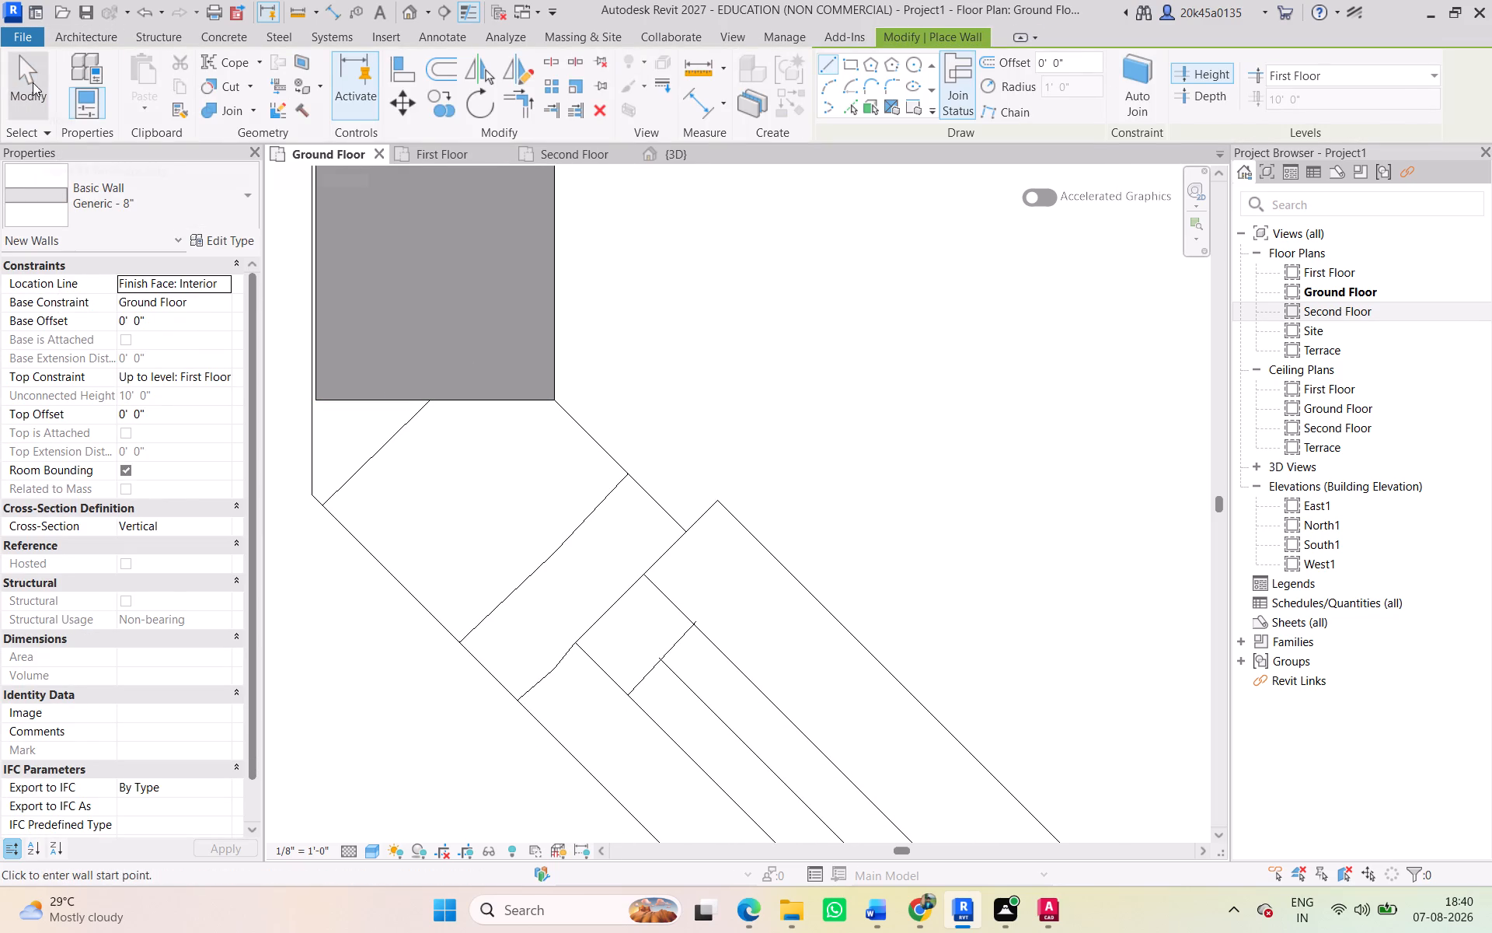
Examine the wall piece south of the dining room's east window against the linked plan's wall face lines.
left_click(378, 396)
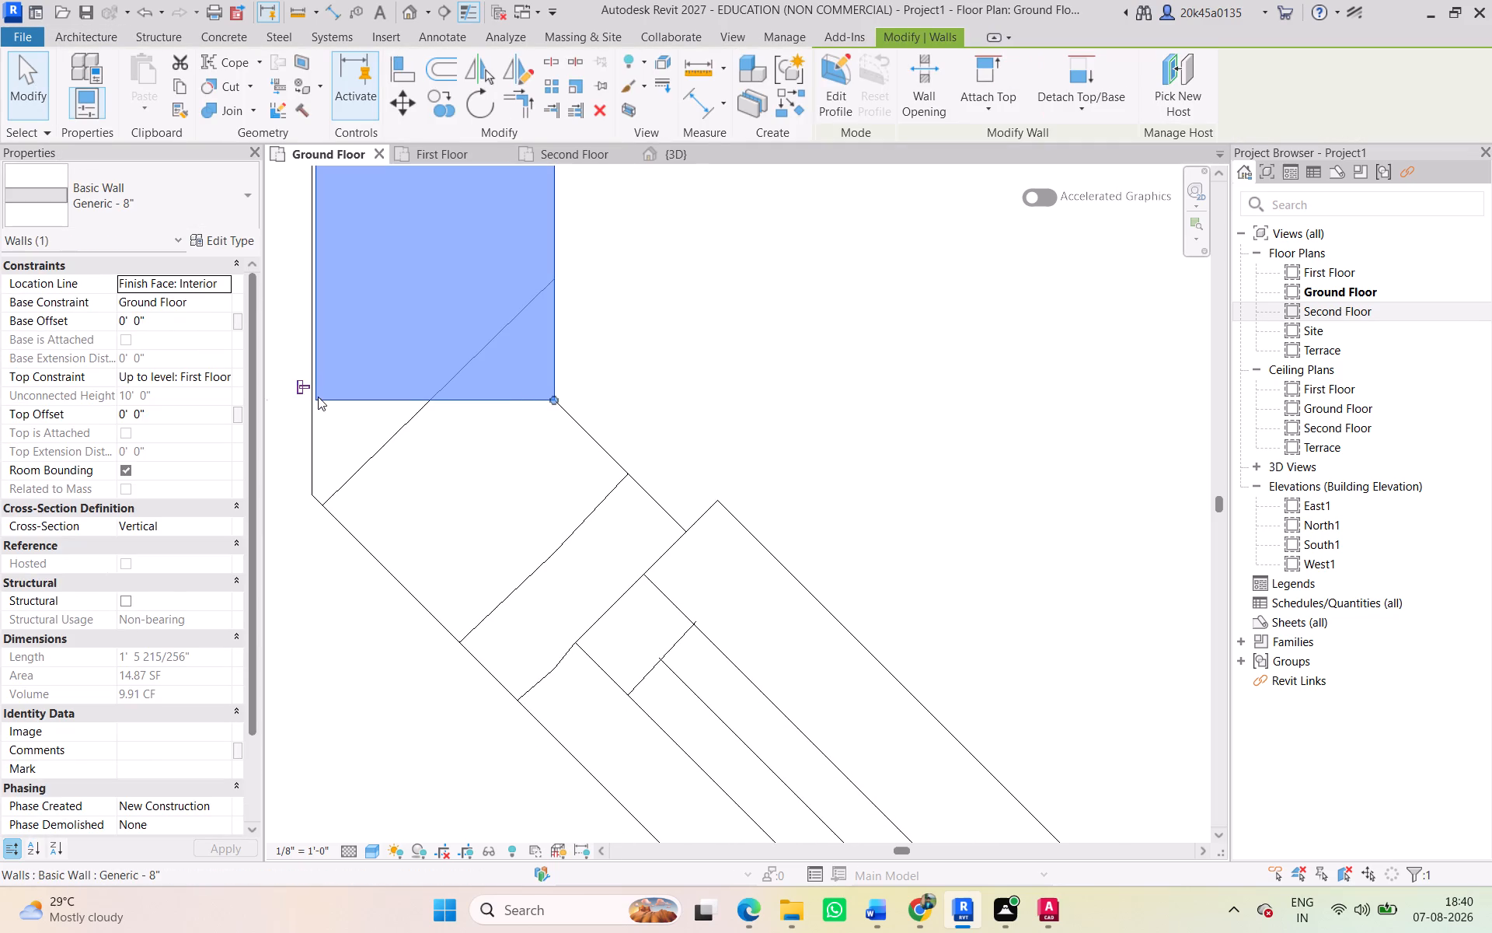
scroll(403, 394, "down", 2)
middle_click_drag(402, 398, 488, 729)
scroll(423, 453, "up", 3)
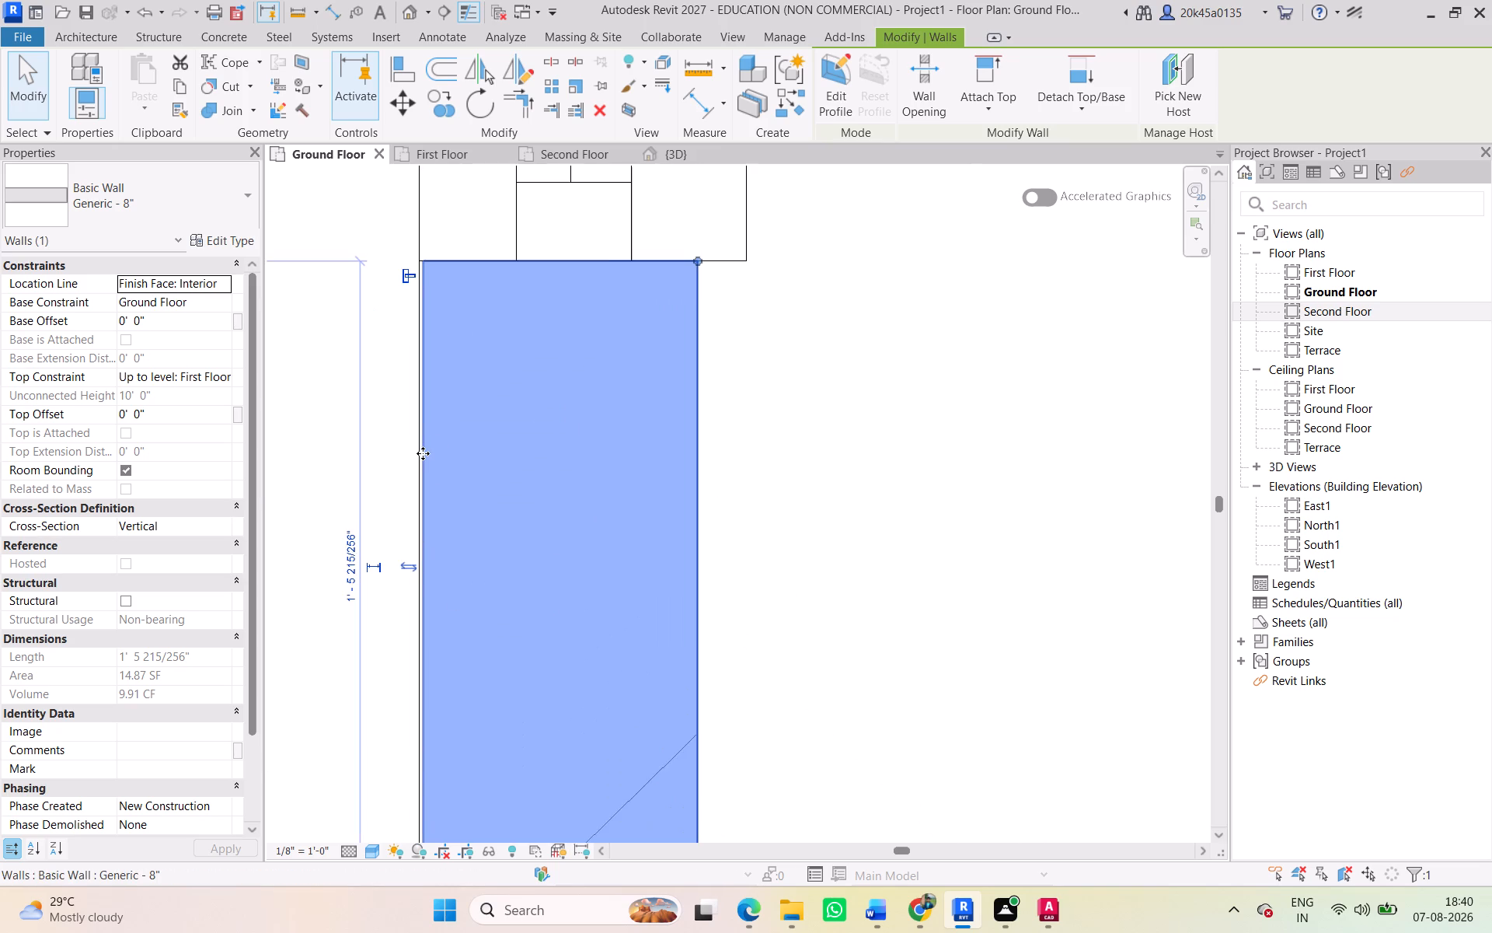
scroll(427, 441, "up", 5)
scroll(441, 409, "down", 6)
middle_click_drag(465, 439, 484, 519)
scroll(496, 470, "down", 3)
middle_click_drag(504, 486, 511, 750)
scroll(522, 393, "down", 3)
middle_click_drag(546, 477, 573, 834)
scroll(608, 534, "down", 2)
middle_click_drag(606, 533, 458, 205)
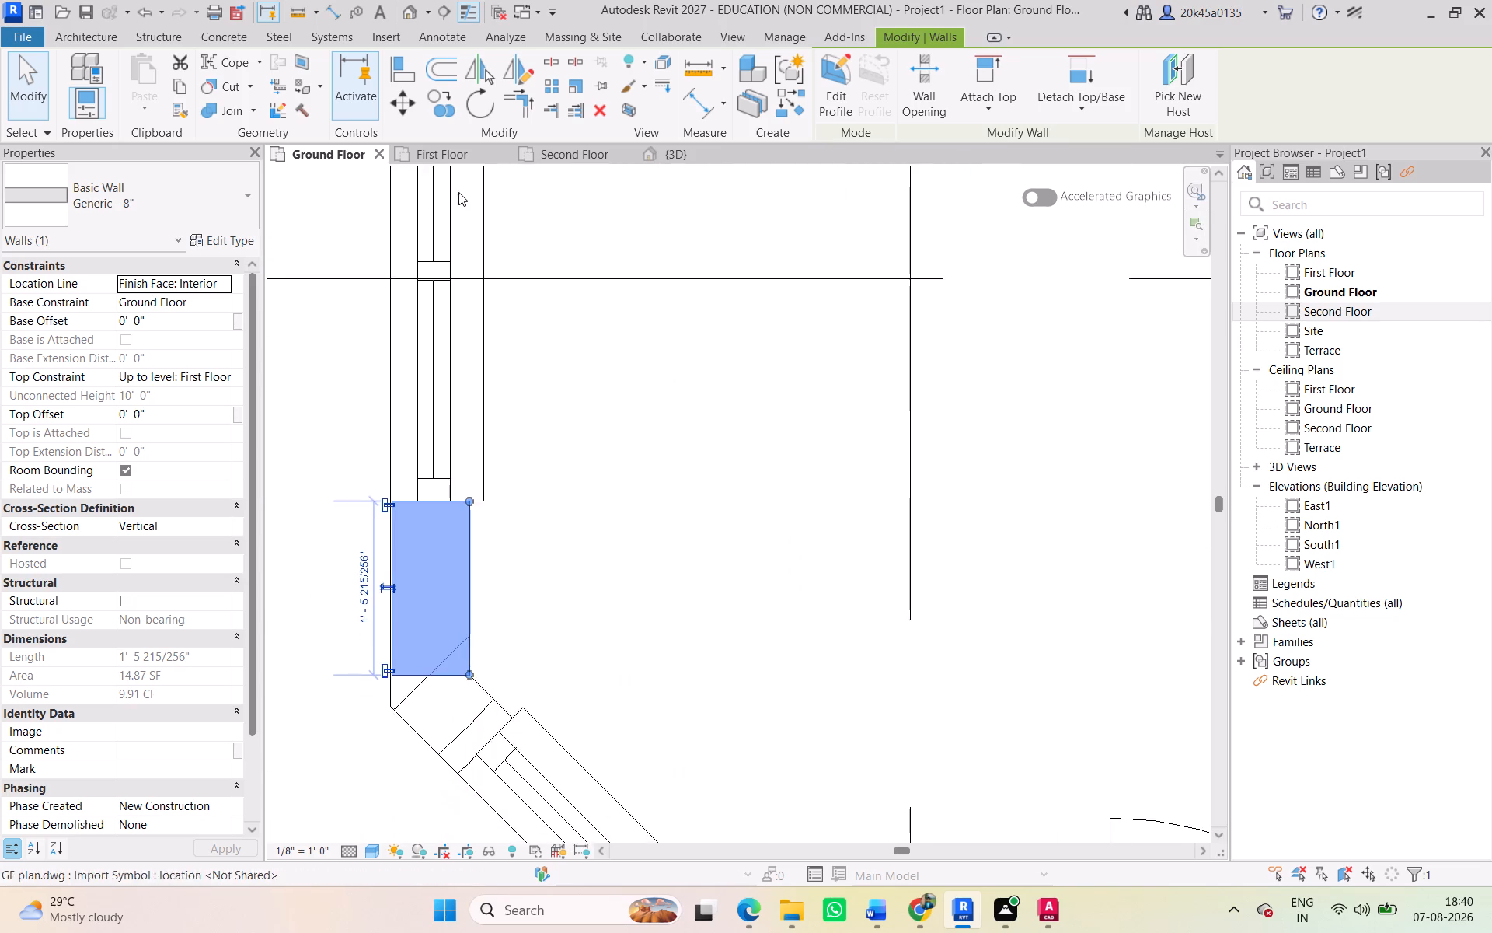
scroll(554, 701, "up", 3)
middle_click_drag(542, 575, 501, 328)
Measure the angled wall's thickness between its two face lines at the dining room's southeast corner.
left_click(339, 19)
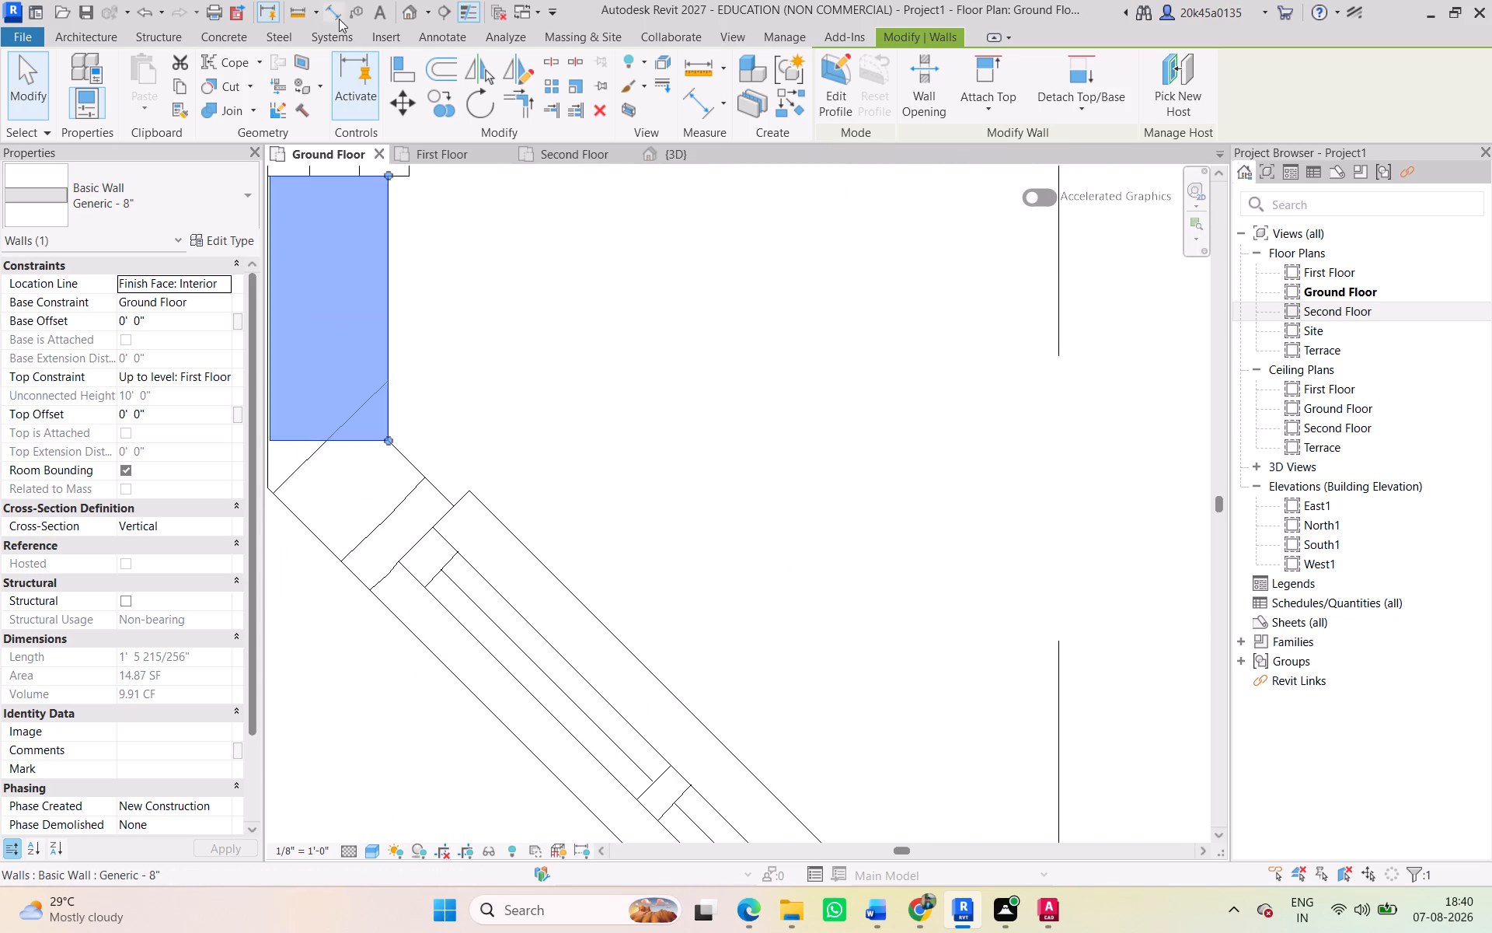
left_click(411, 465)
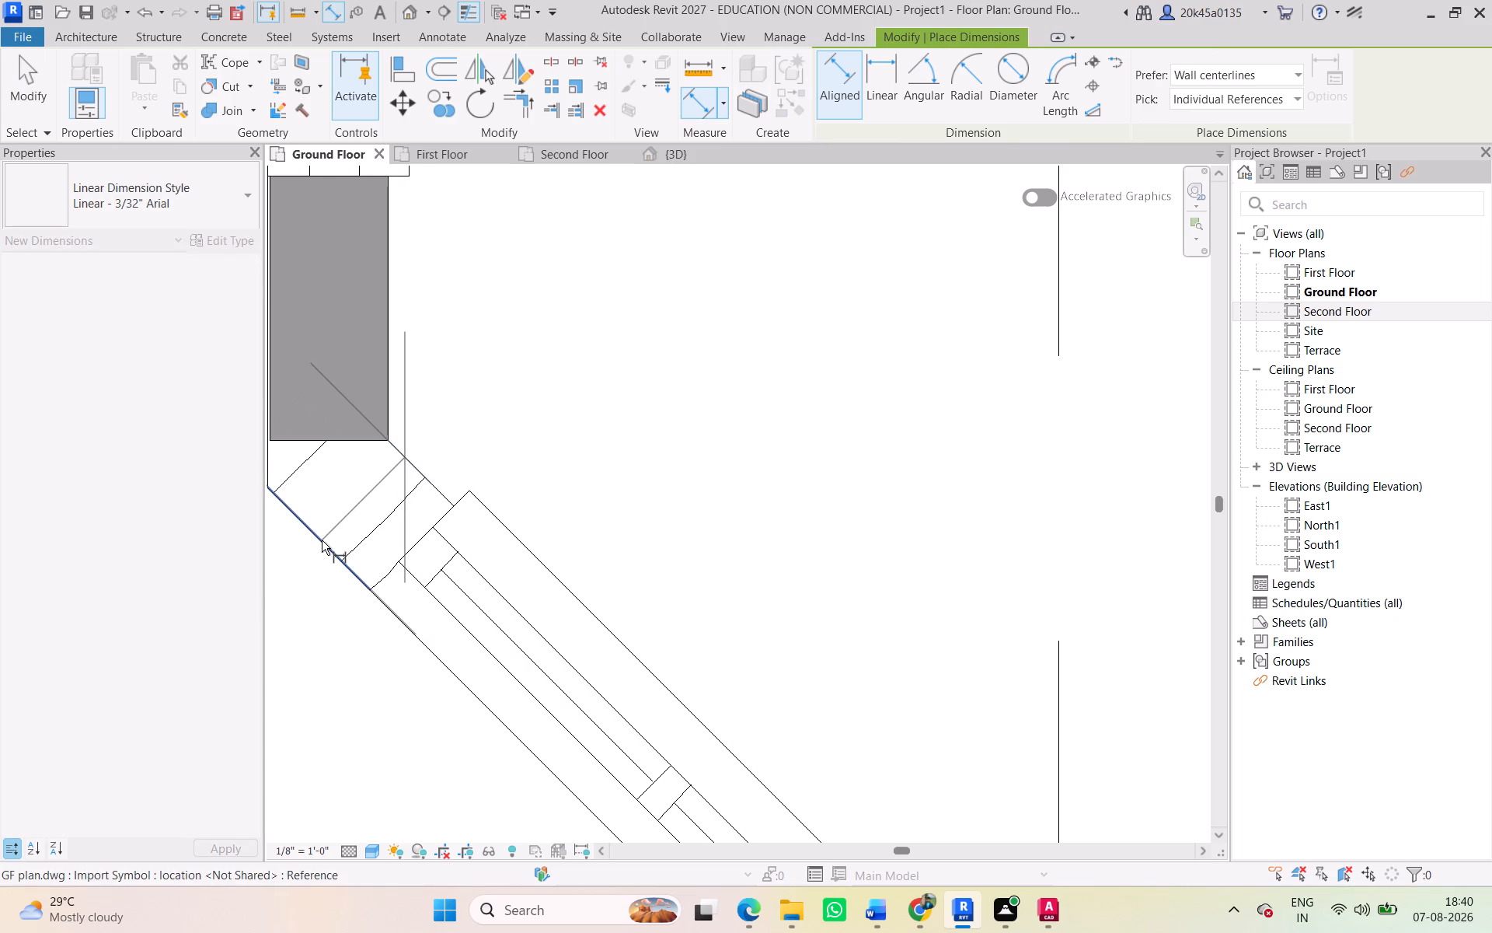
left_click(322, 540)
scroll(428, 542, "down", 2)
middle_click_drag(434, 545, 565, 560)
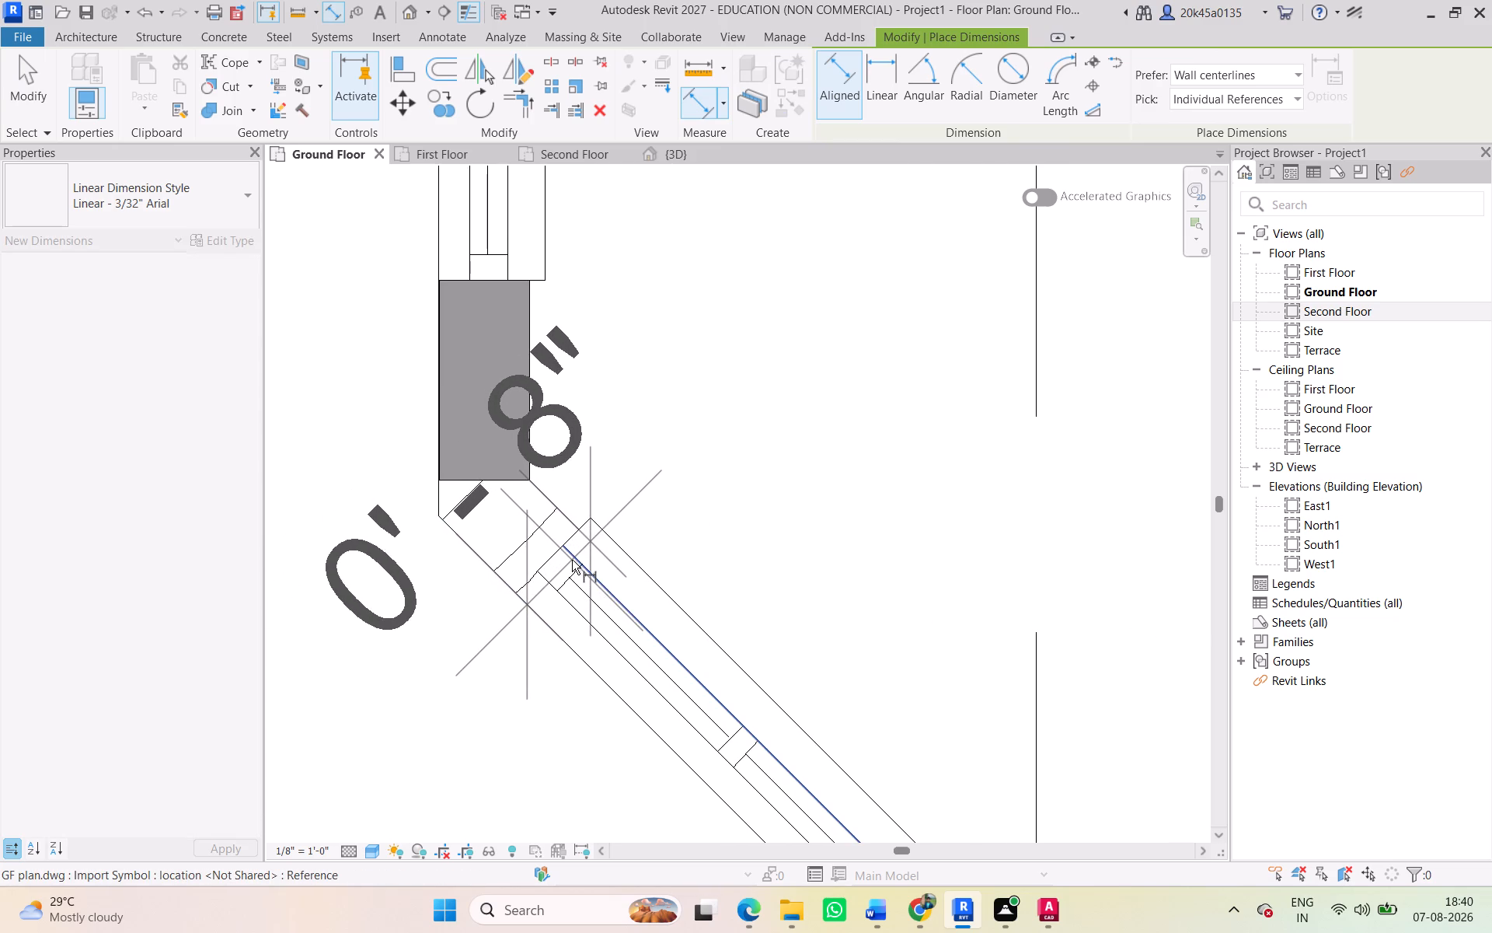
key("Escape")
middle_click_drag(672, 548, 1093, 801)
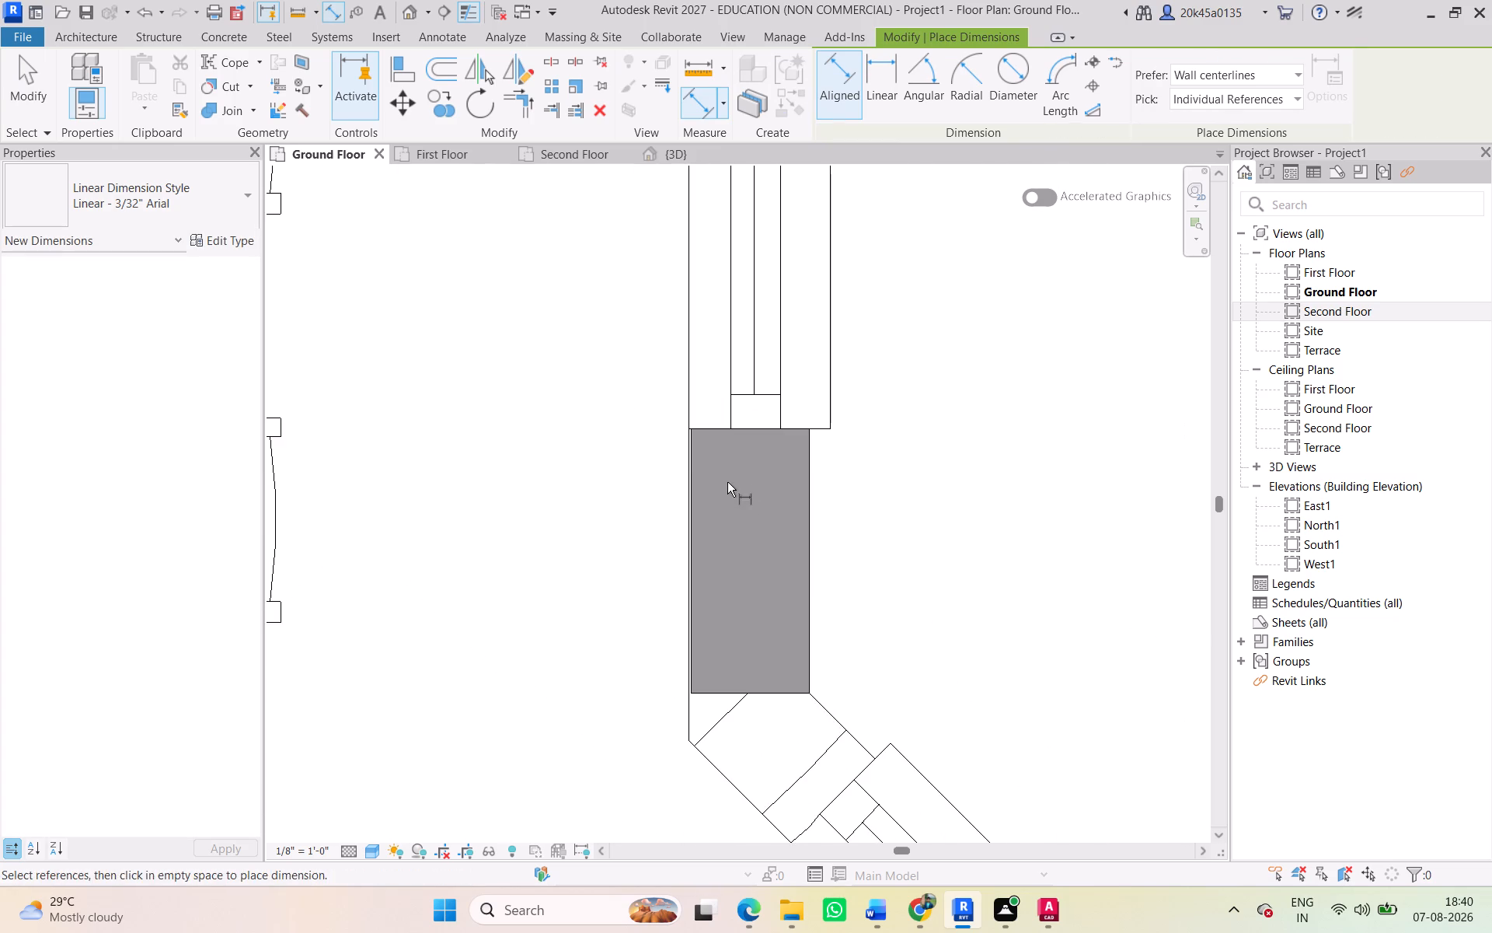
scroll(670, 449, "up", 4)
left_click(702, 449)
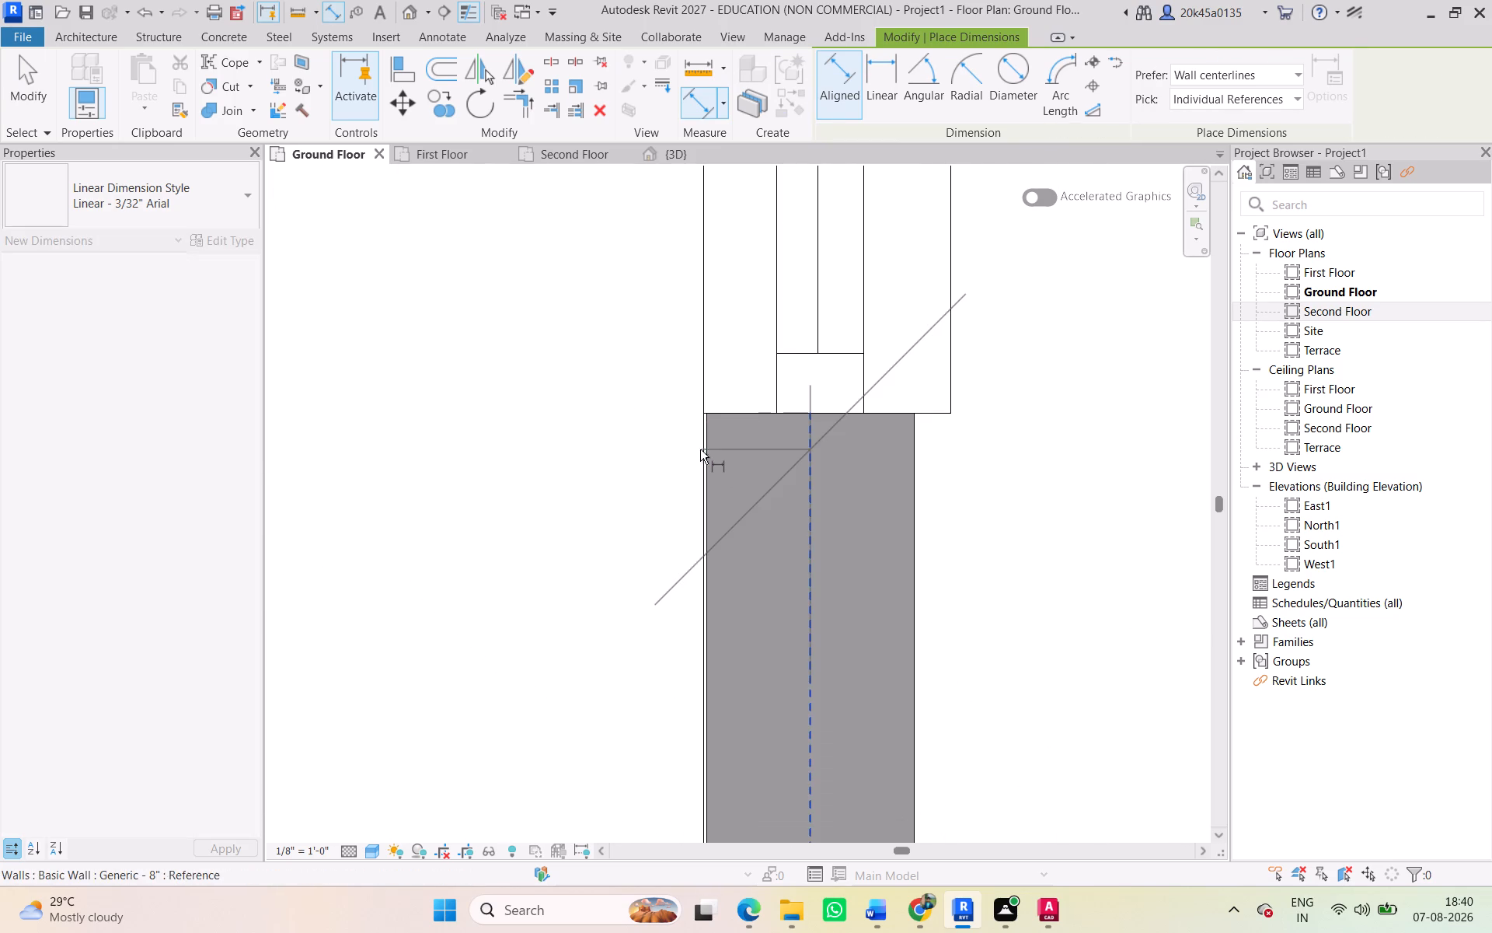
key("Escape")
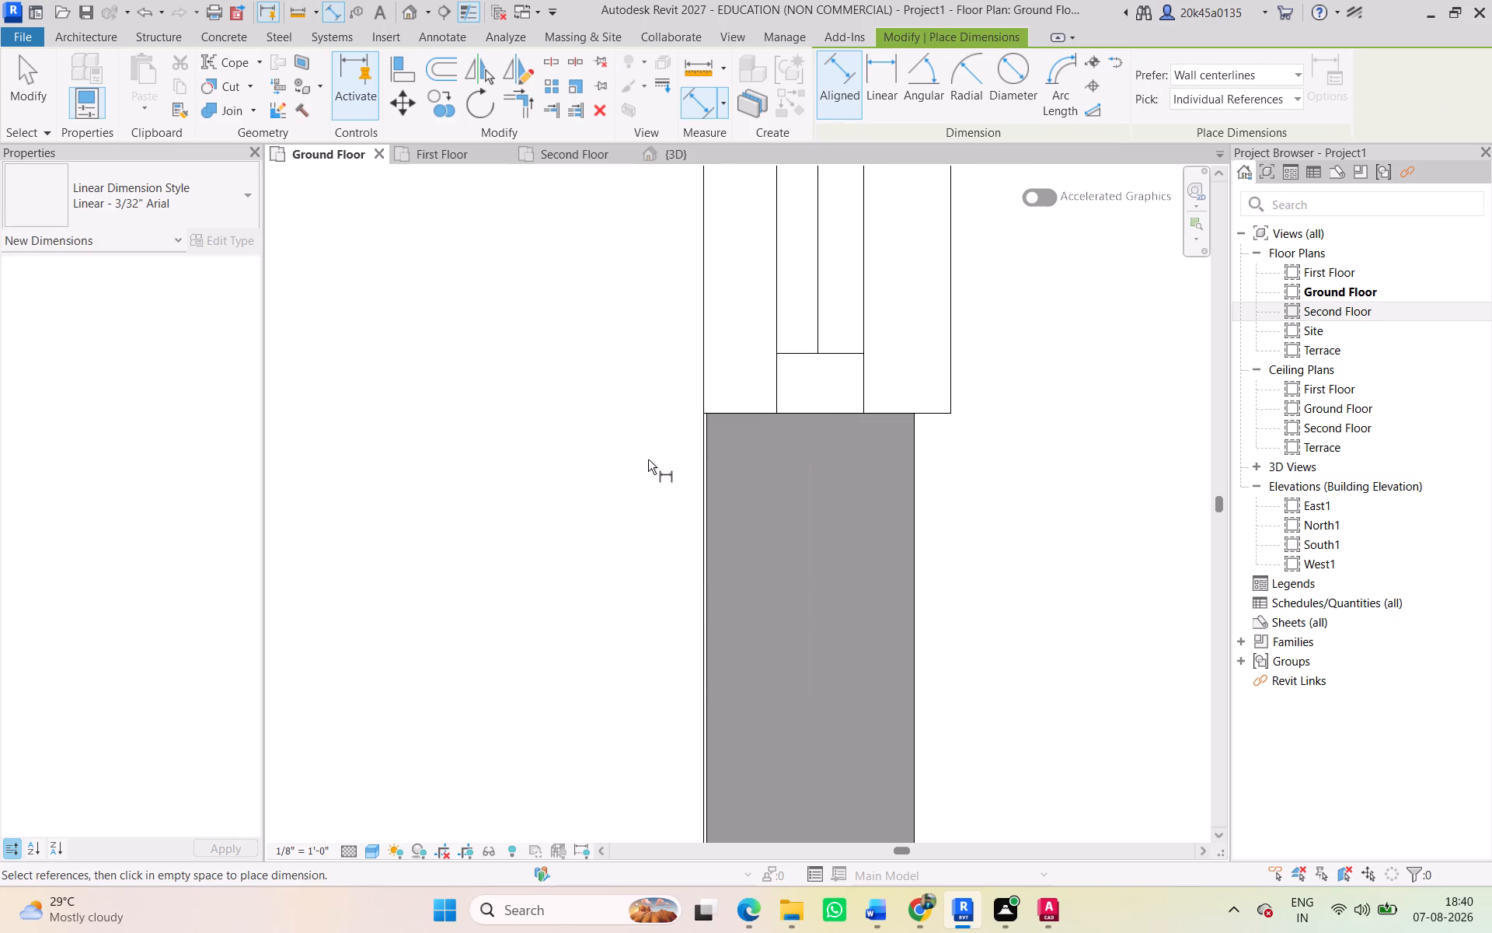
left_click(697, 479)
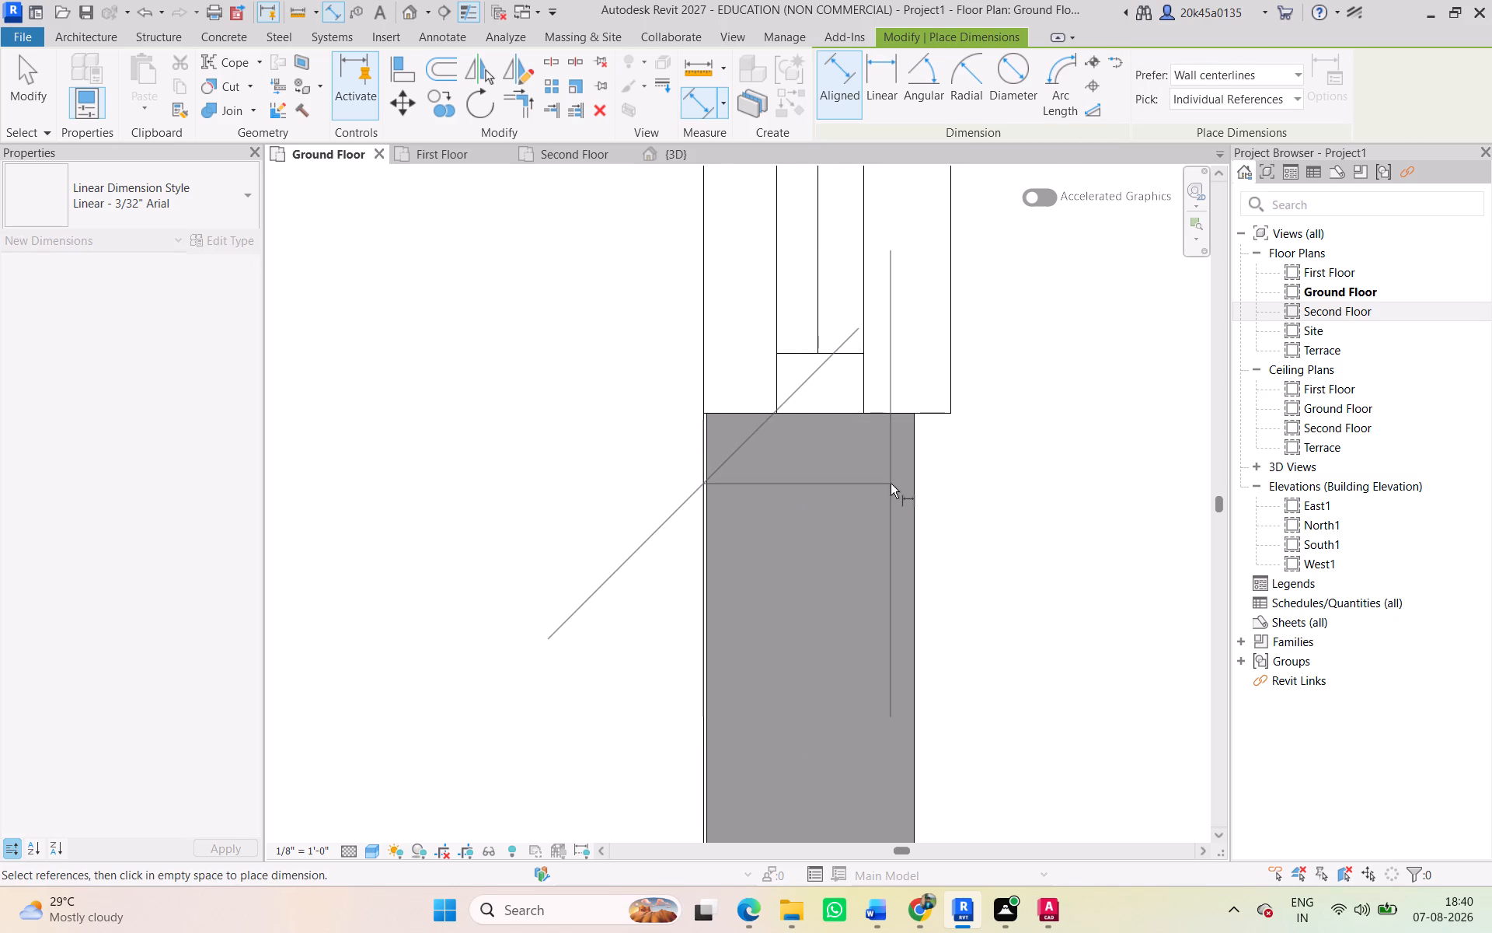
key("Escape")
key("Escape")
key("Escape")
Delete the Generic - 8" wall piece south of the dining room's east window.
left_click(909, 496)
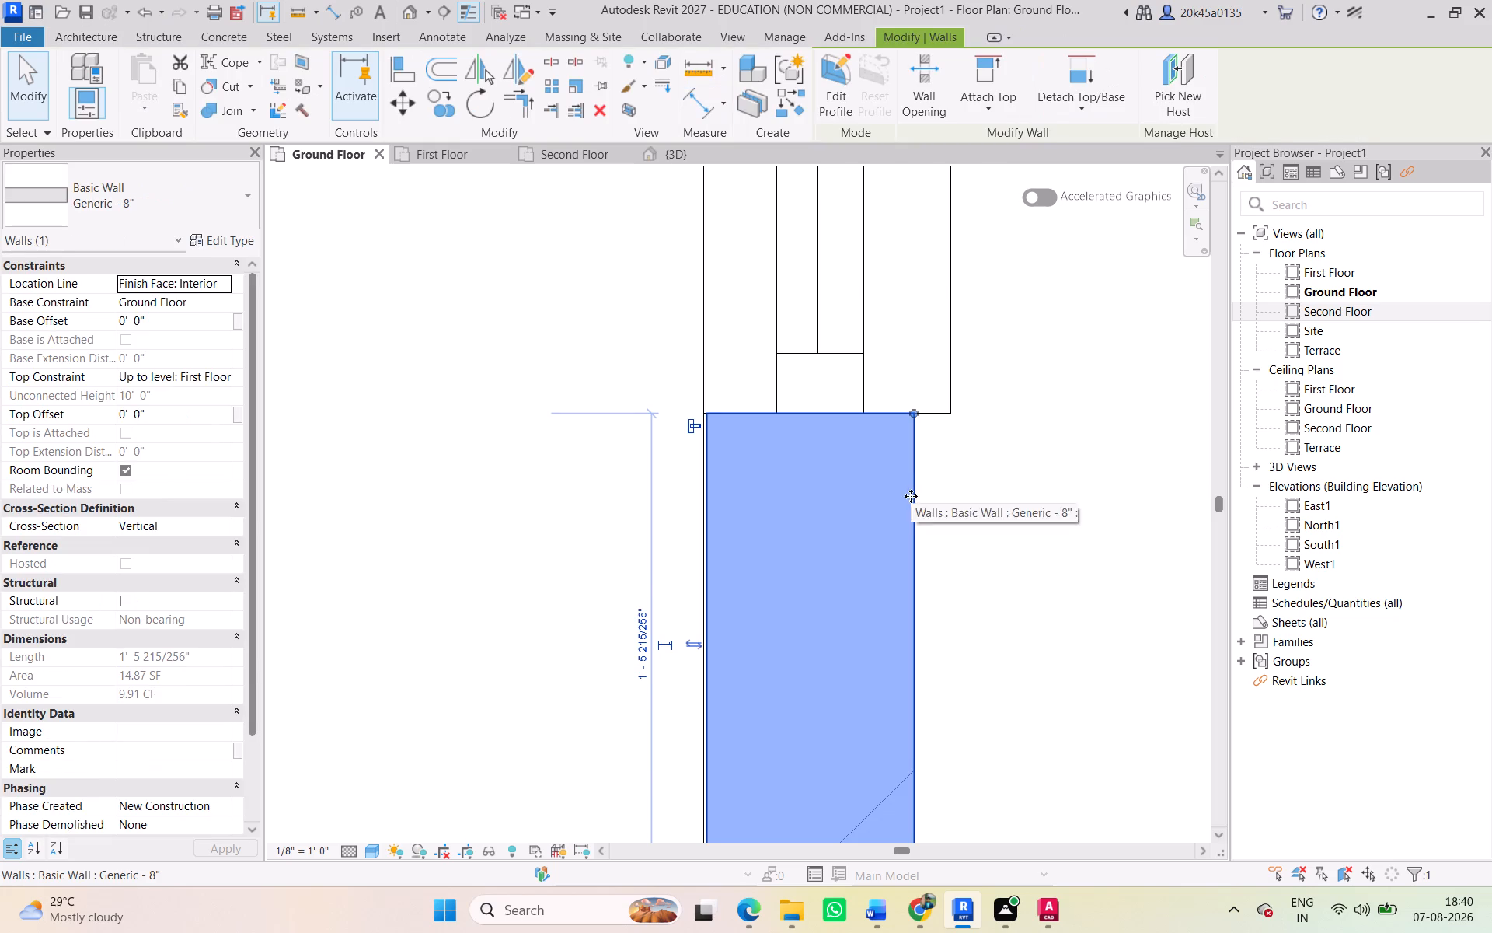
key("Delete")
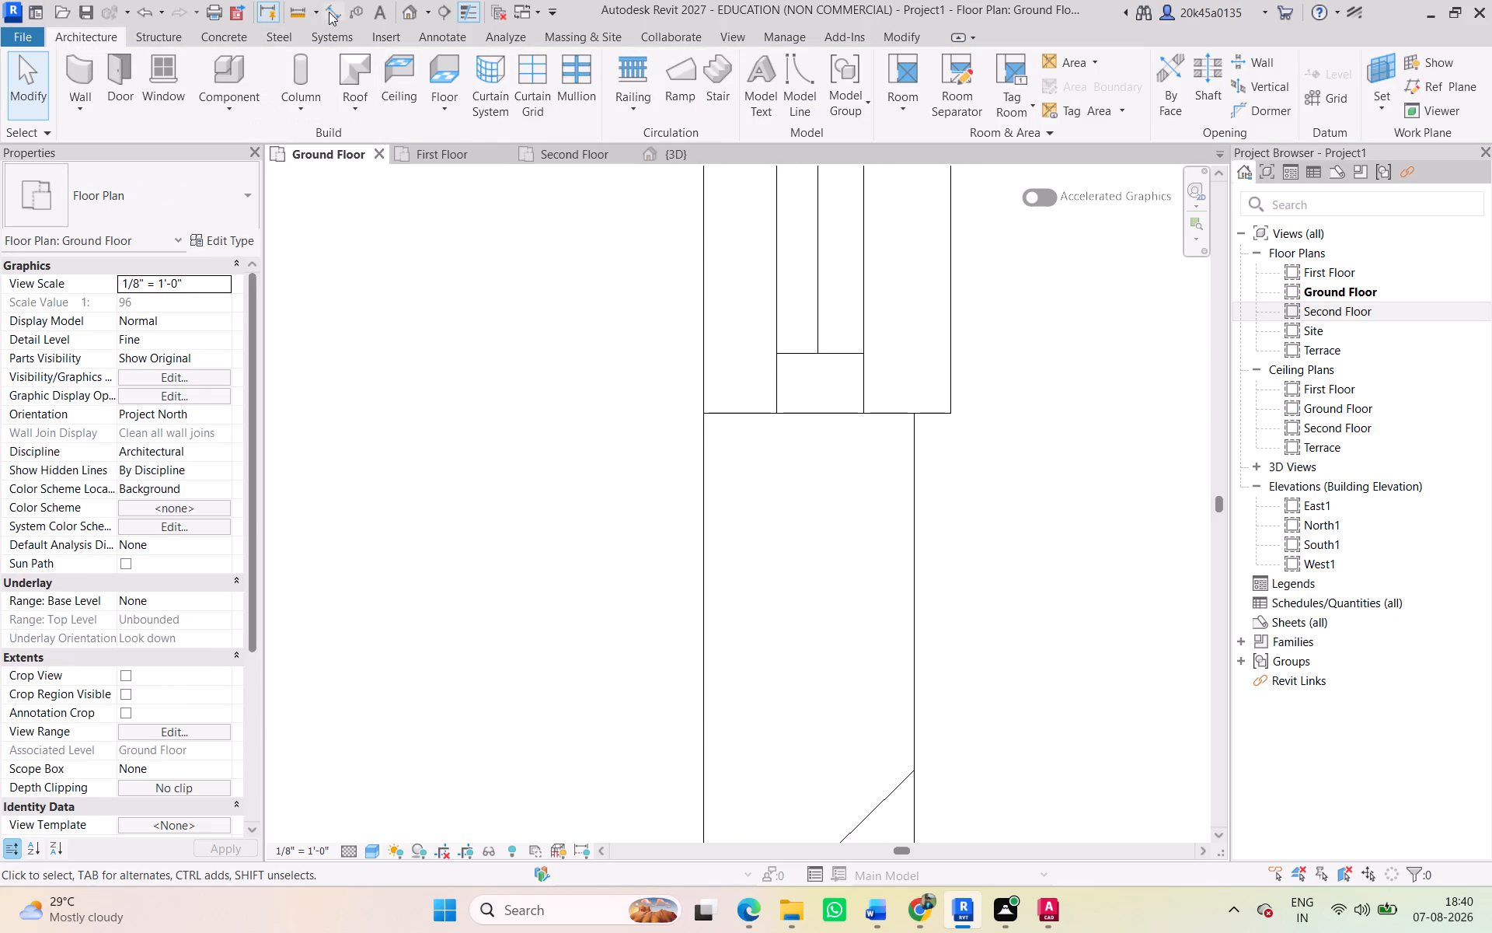
Measure the distance between the linked plan's east wall face lines just south of the dining room window.
left_click(332, 12)
left_click(702, 538)
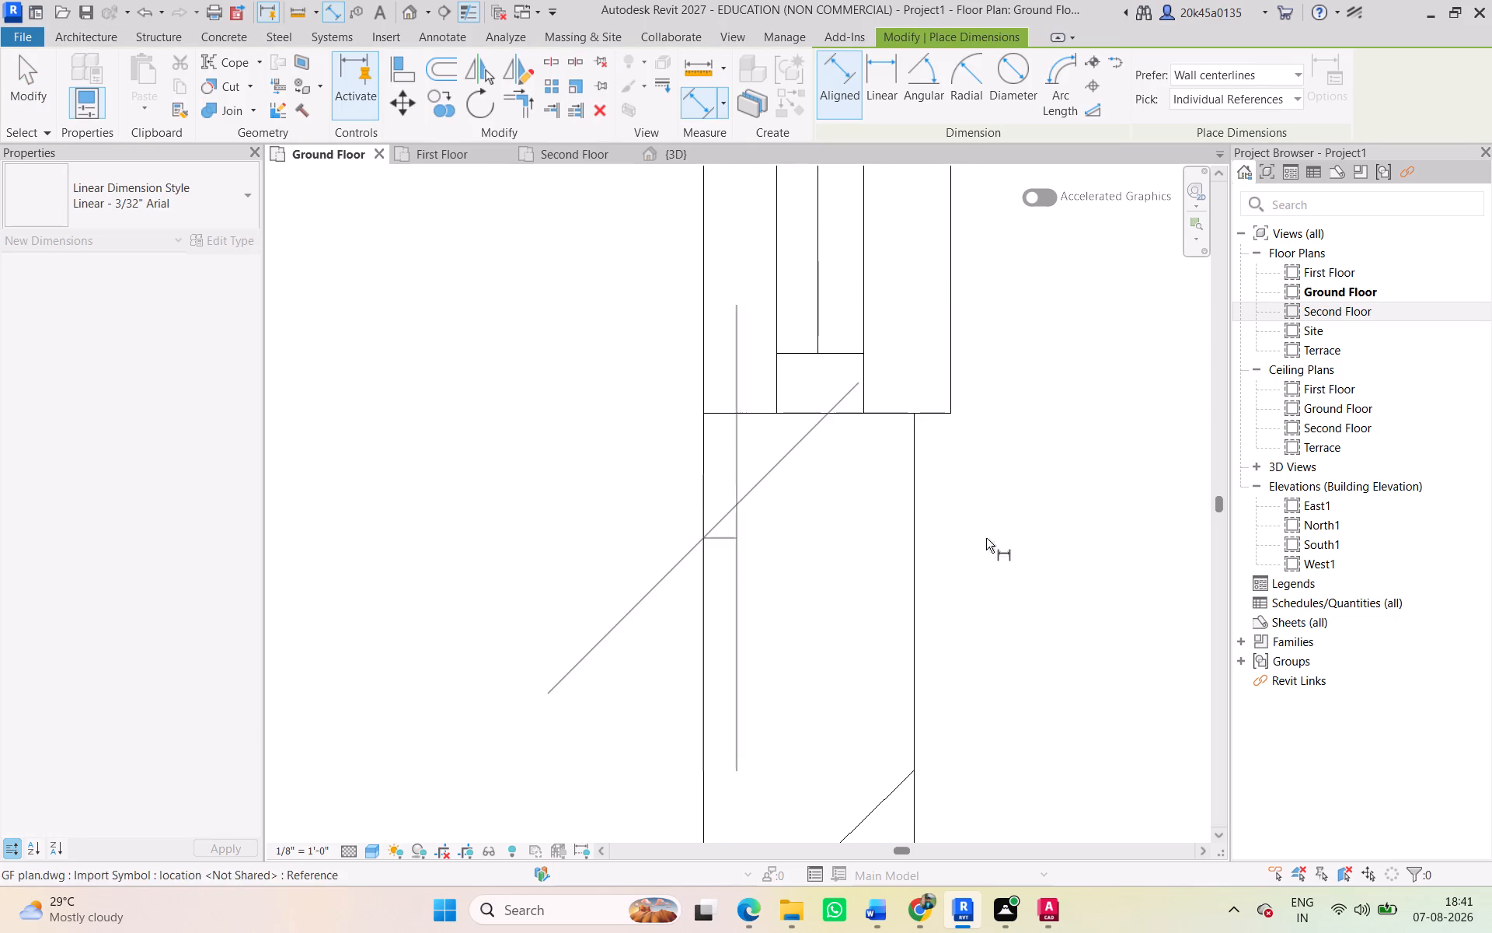
left_click(916, 552)
scroll(897, 571, "down", 4)
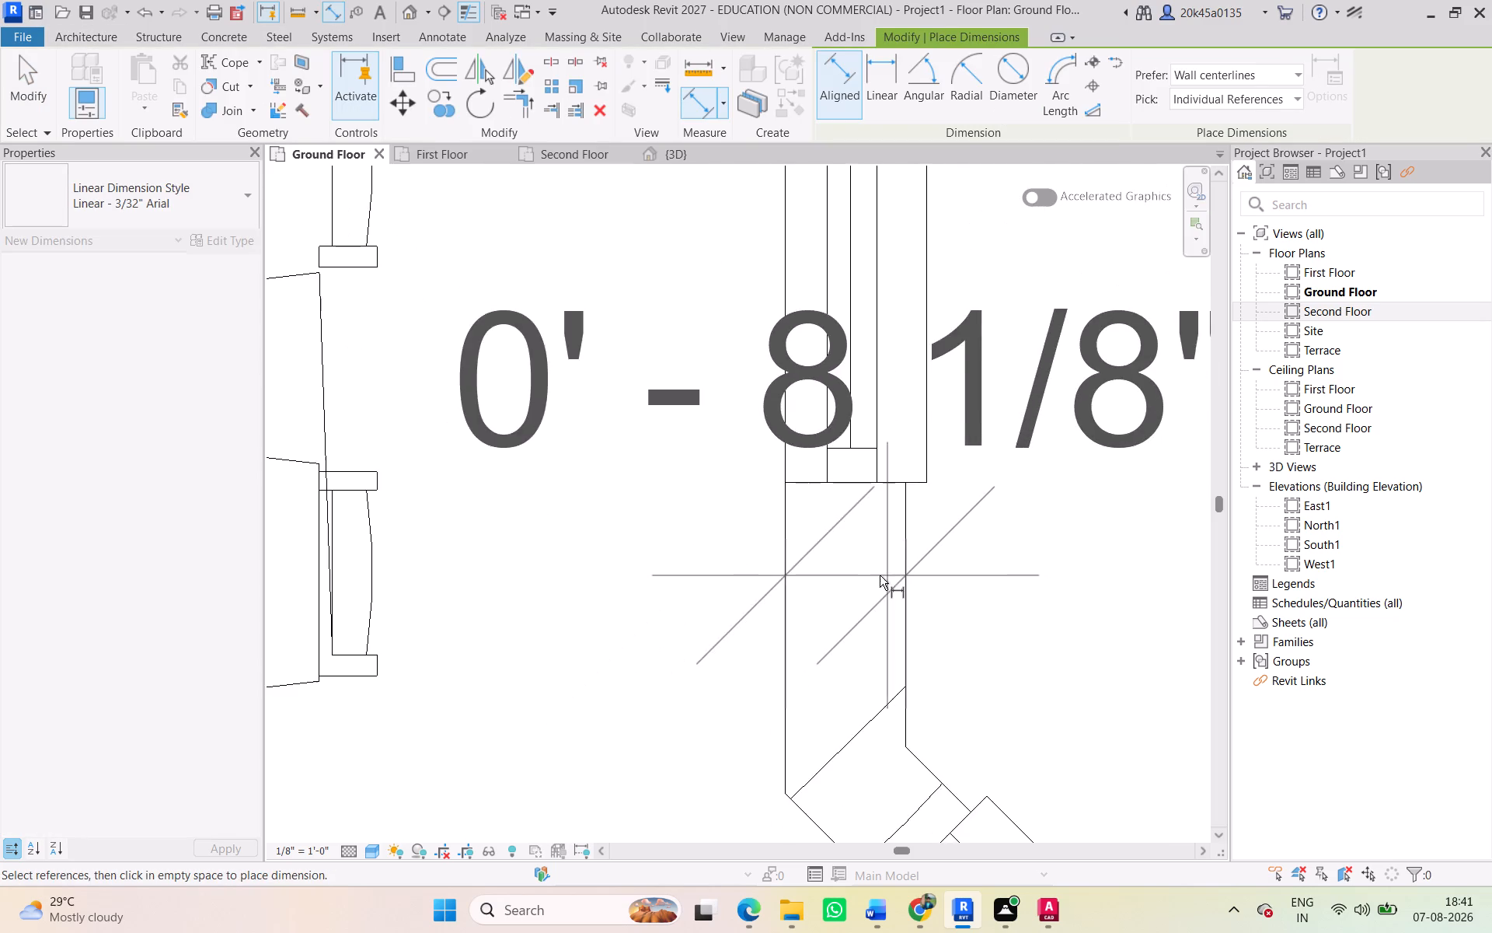
scroll(875, 575, "down", 2)
middle_click_drag(872, 577, 755, 596)
scroll(751, 596, "down", 1)
middle_click_drag(751, 596, 707, 543)
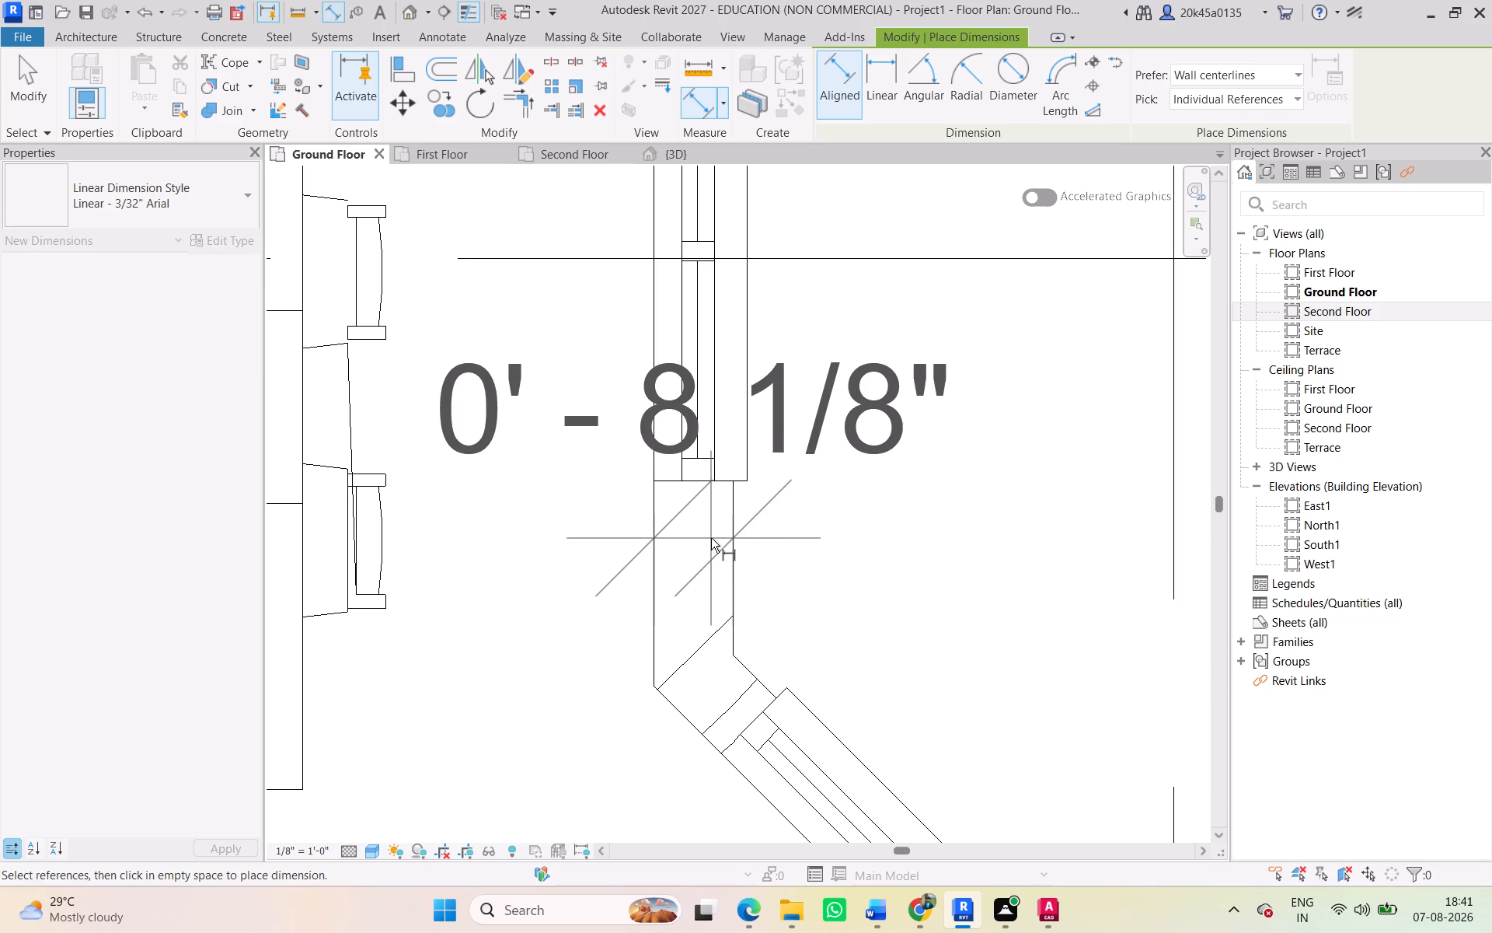
key("Escape")
scroll(711, 538, "up", 4)
key("Escape")
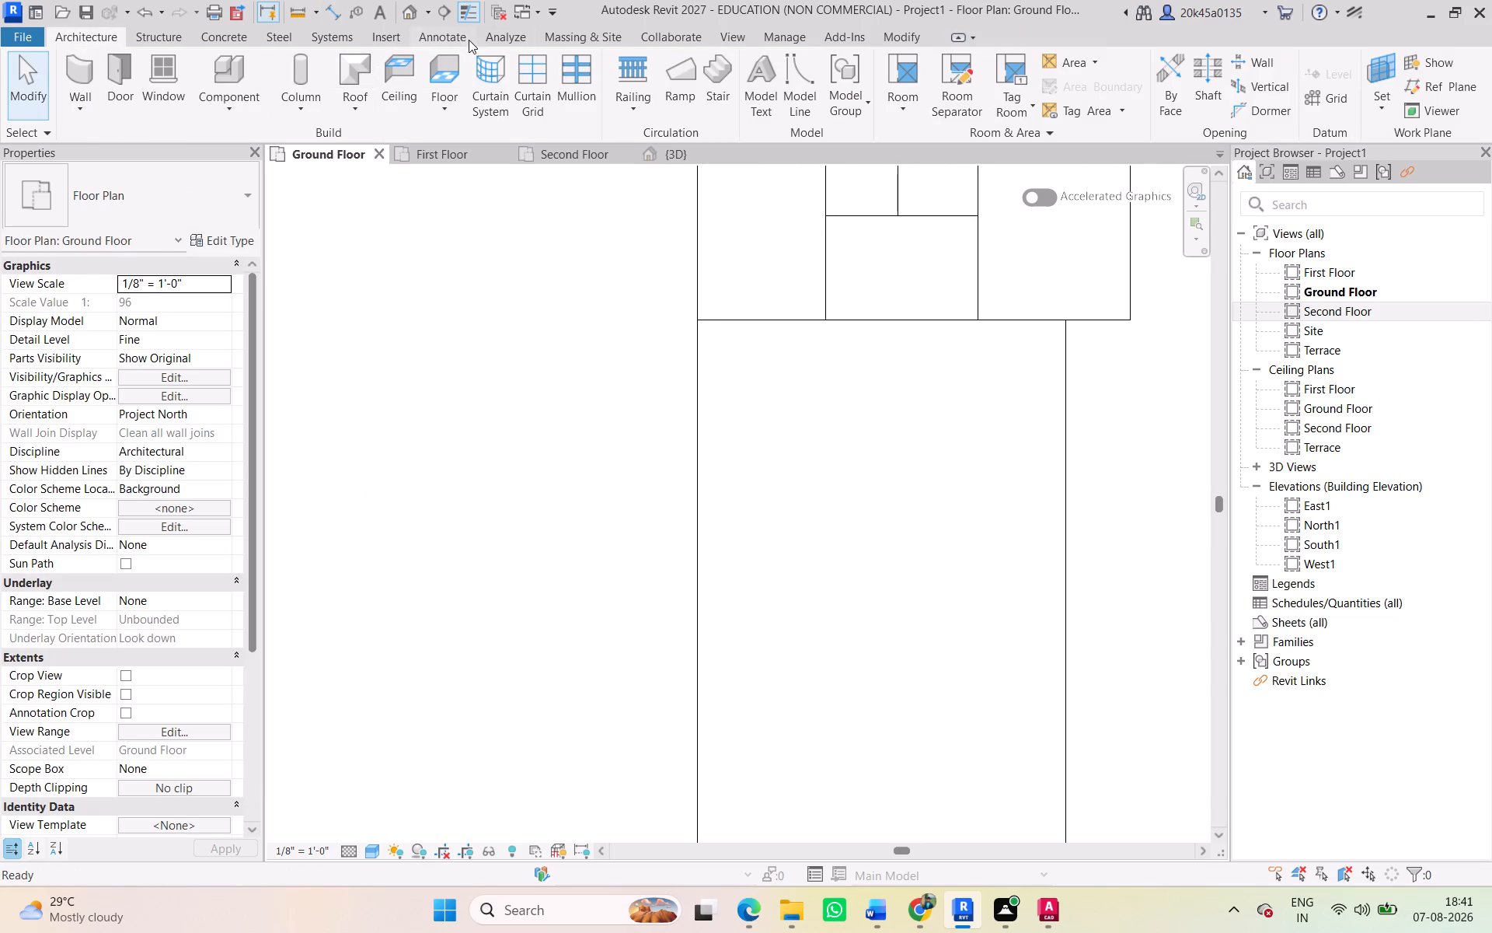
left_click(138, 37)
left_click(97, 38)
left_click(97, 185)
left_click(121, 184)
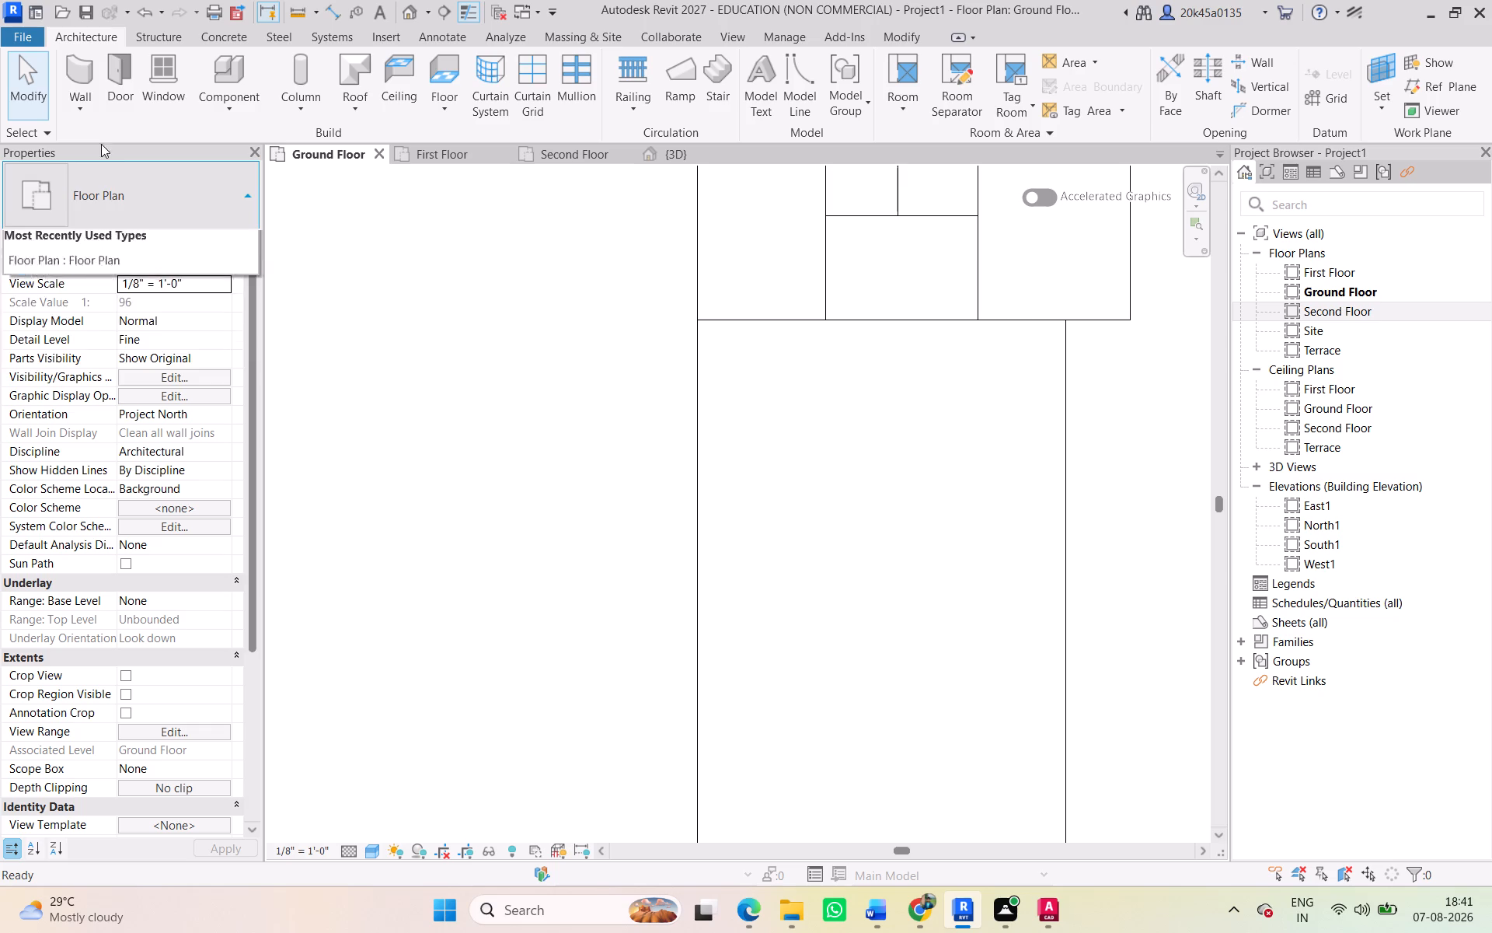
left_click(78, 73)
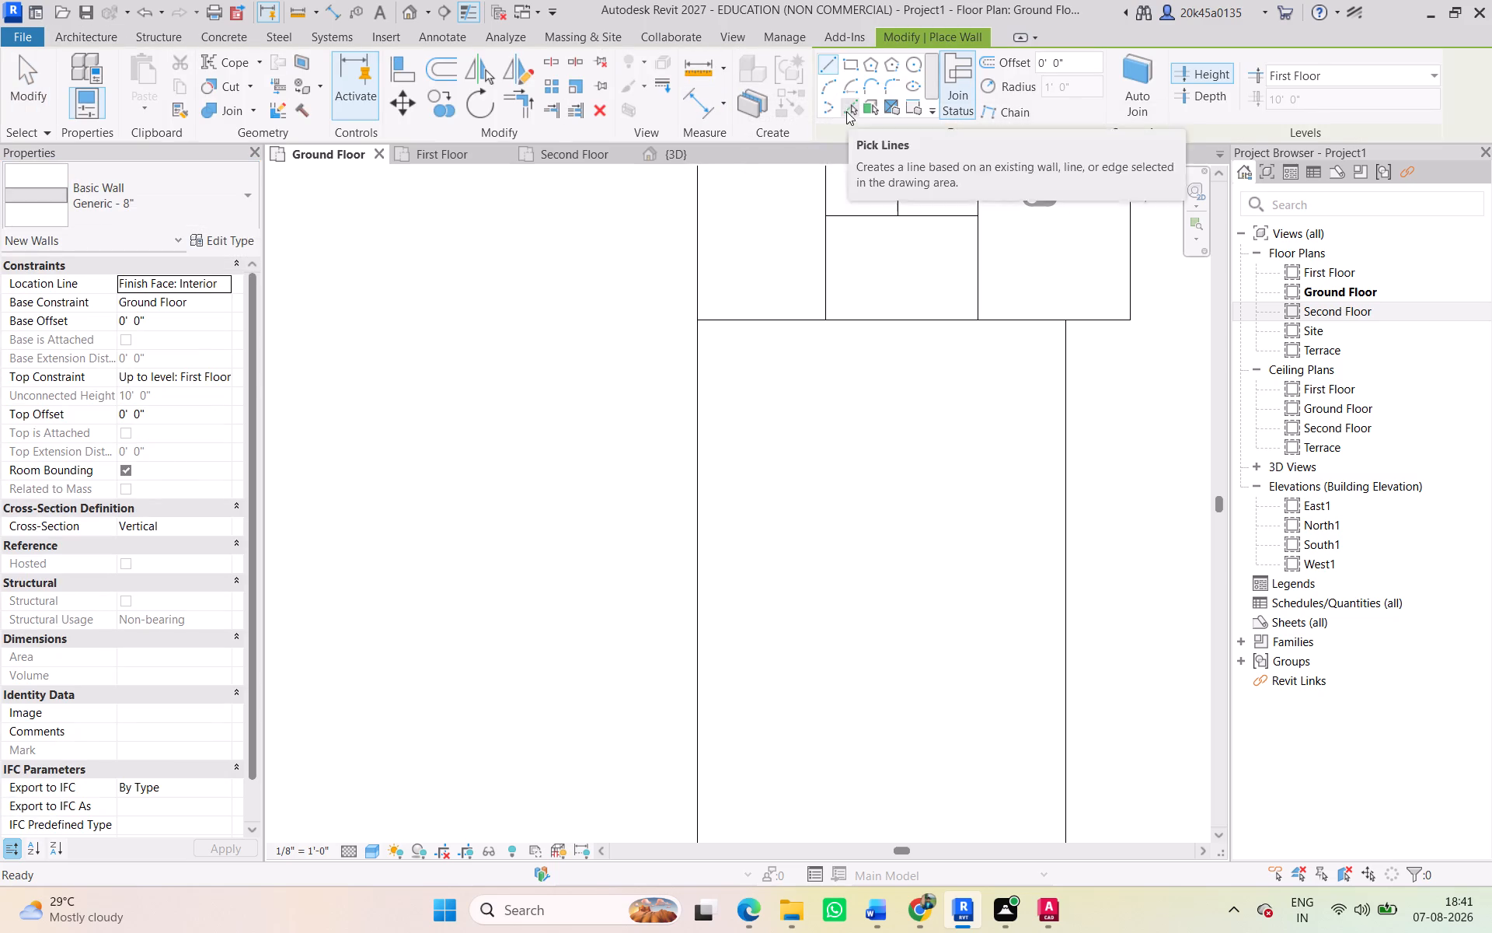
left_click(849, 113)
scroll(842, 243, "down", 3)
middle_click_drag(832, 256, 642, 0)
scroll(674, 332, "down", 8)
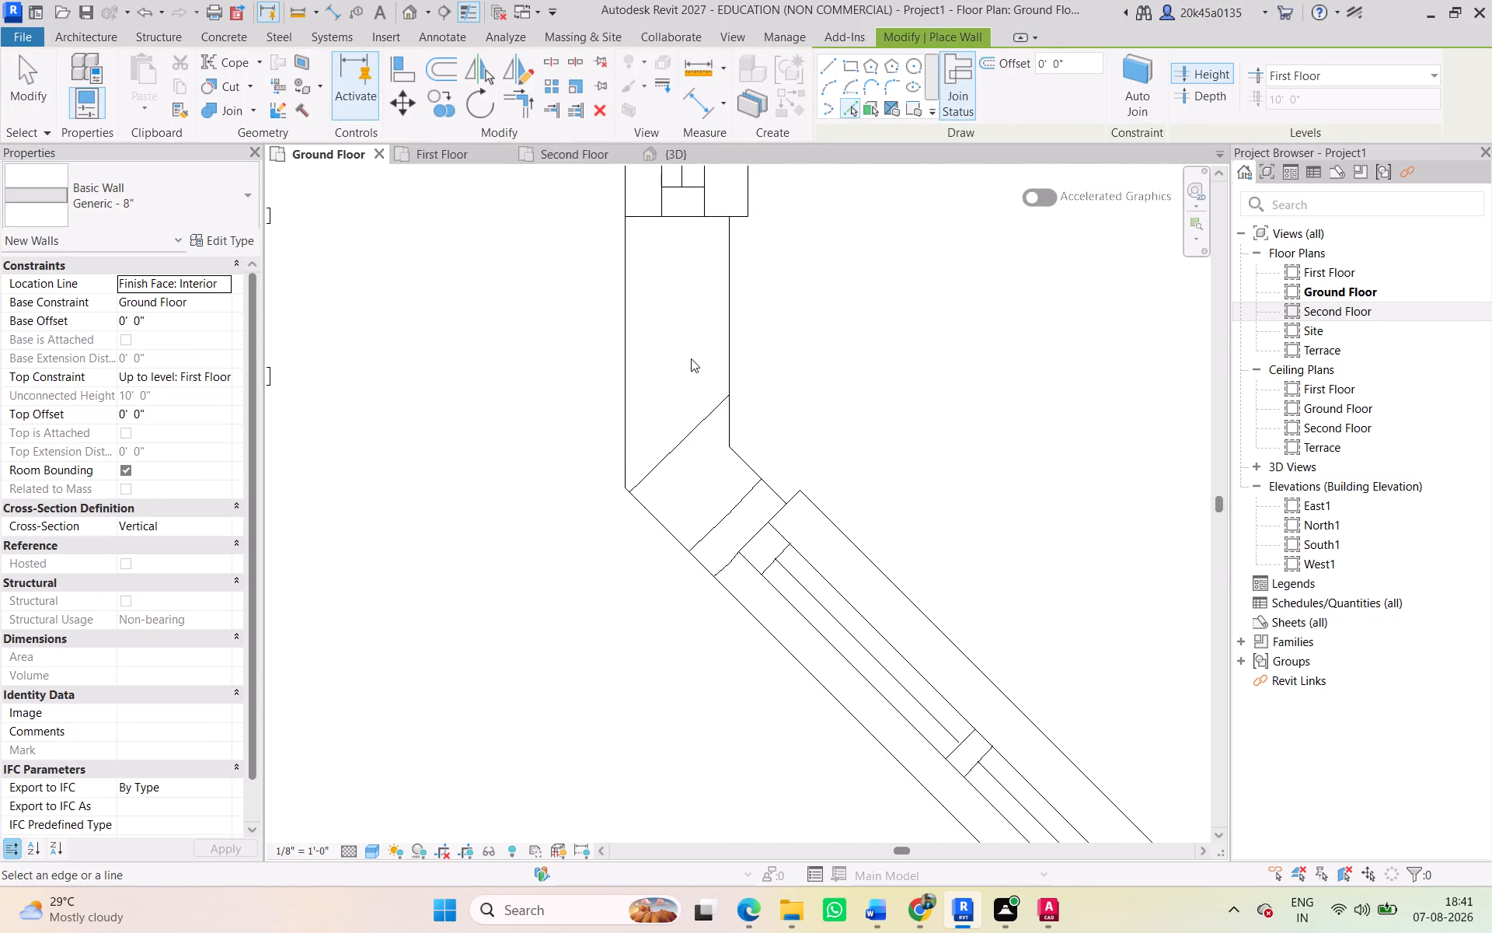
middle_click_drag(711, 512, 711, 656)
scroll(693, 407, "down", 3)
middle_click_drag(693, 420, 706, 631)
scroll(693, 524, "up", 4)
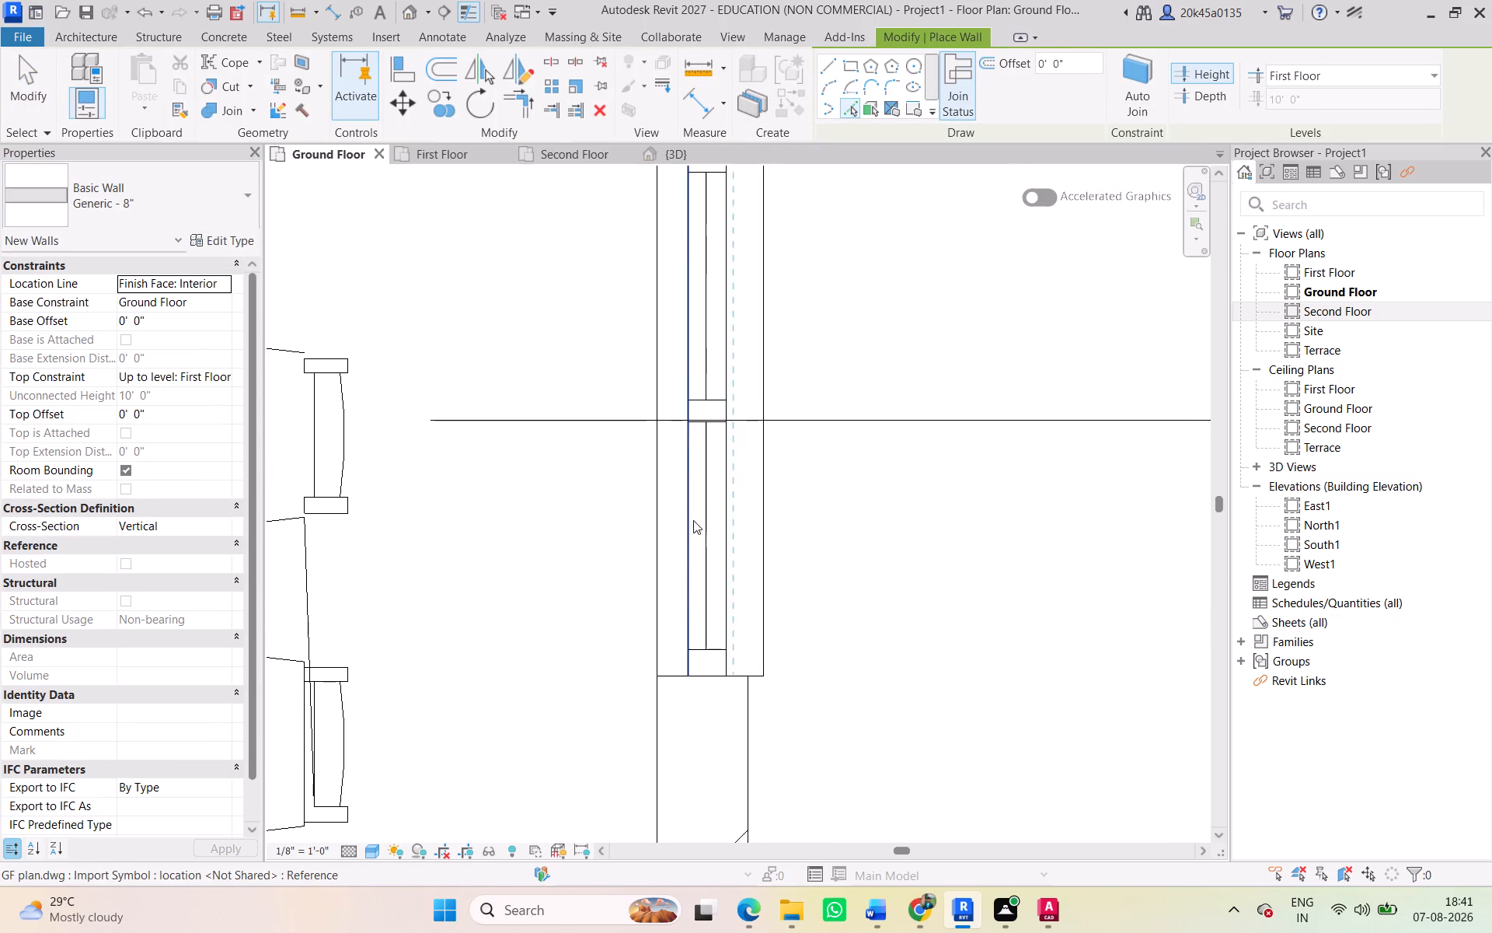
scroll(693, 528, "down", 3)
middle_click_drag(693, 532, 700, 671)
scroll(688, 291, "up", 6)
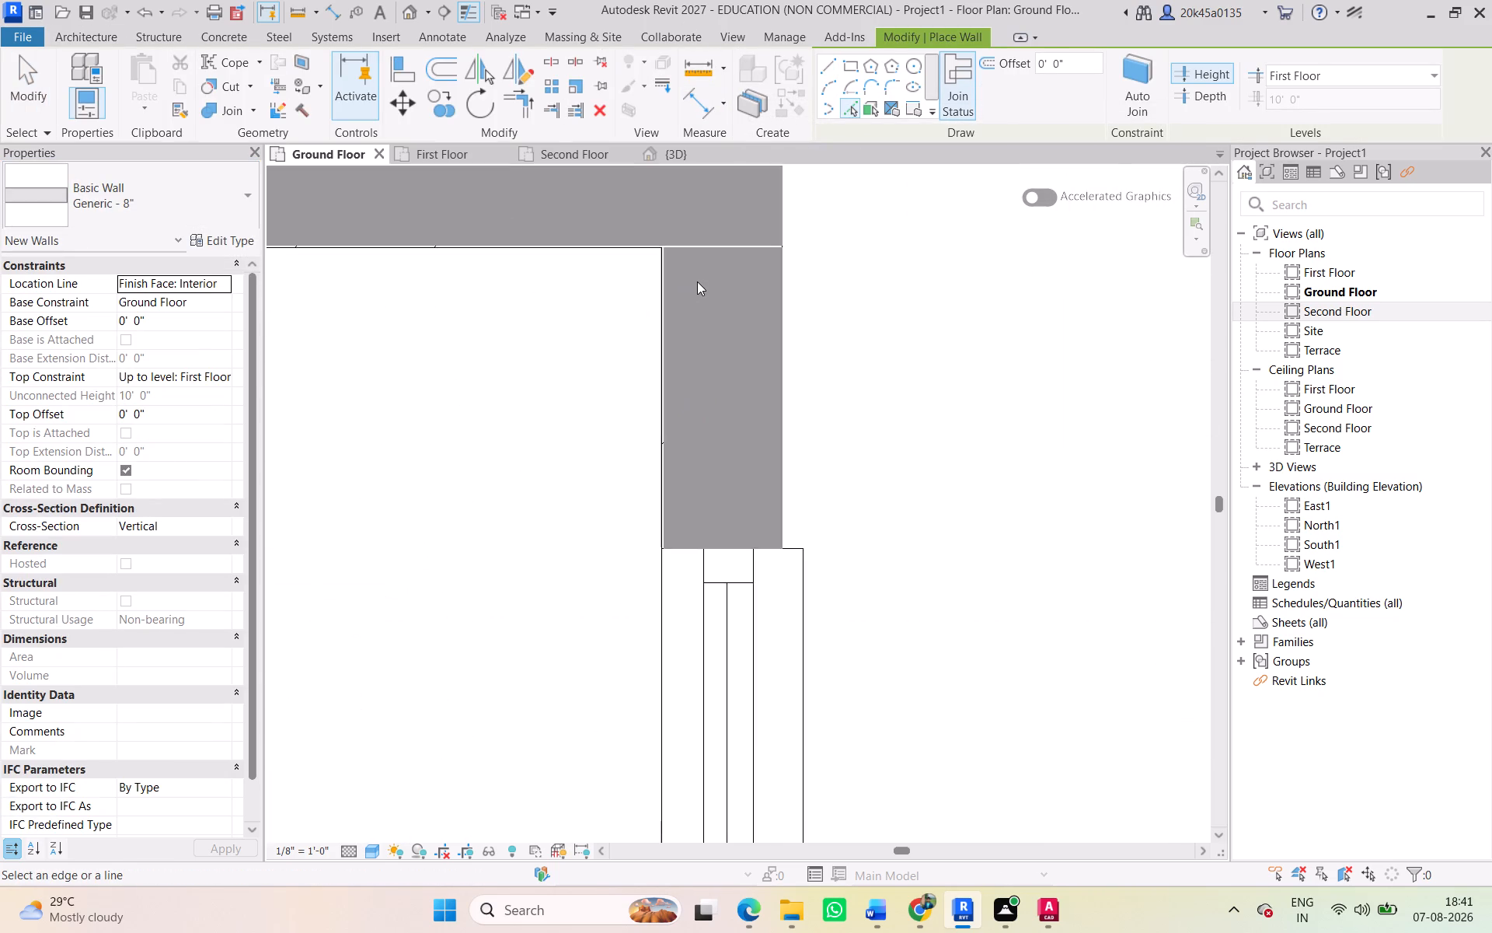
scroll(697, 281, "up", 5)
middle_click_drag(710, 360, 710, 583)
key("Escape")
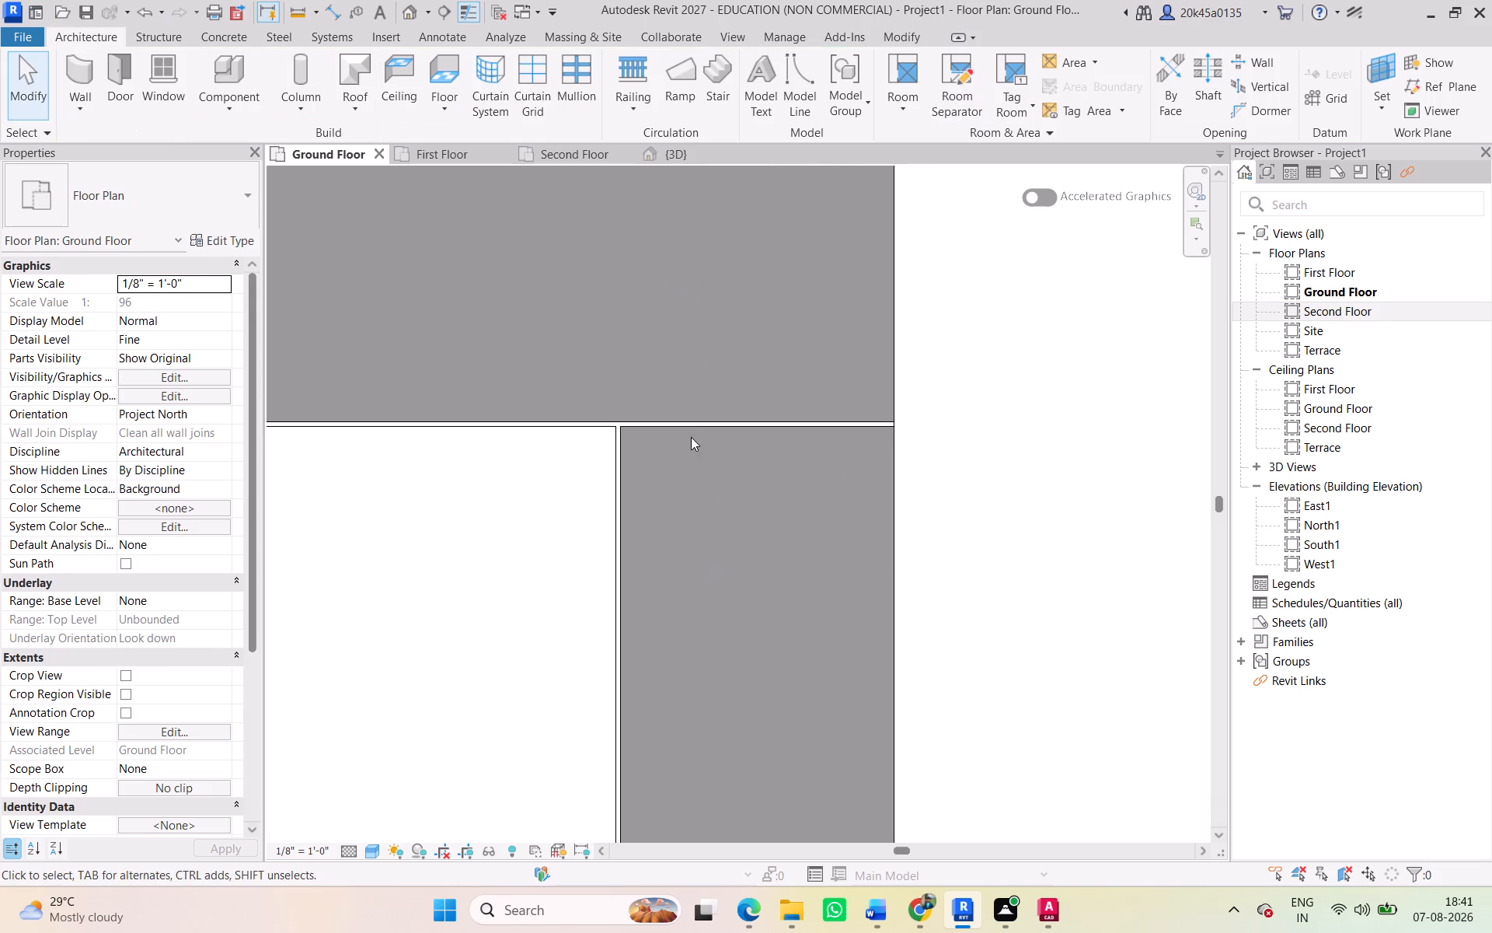
Extend the top end of the east wall piece north of the window to join the dining room's north wall.
left_click(691, 428)
scroll(699, 421, "up", 4)
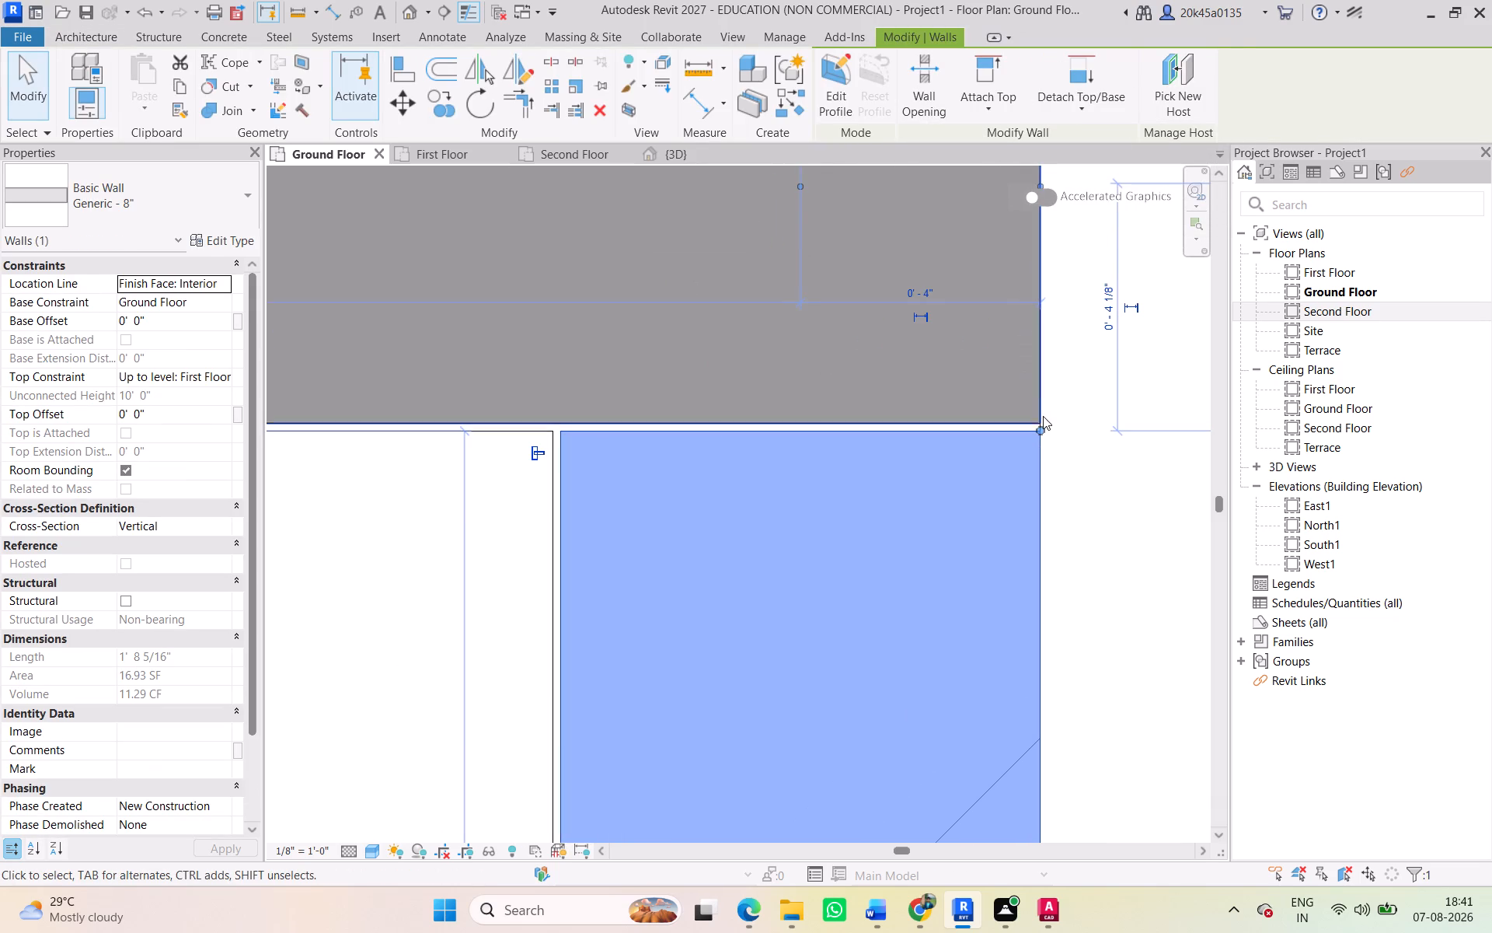
left_click_drag(1037, 435, 1040, 423)
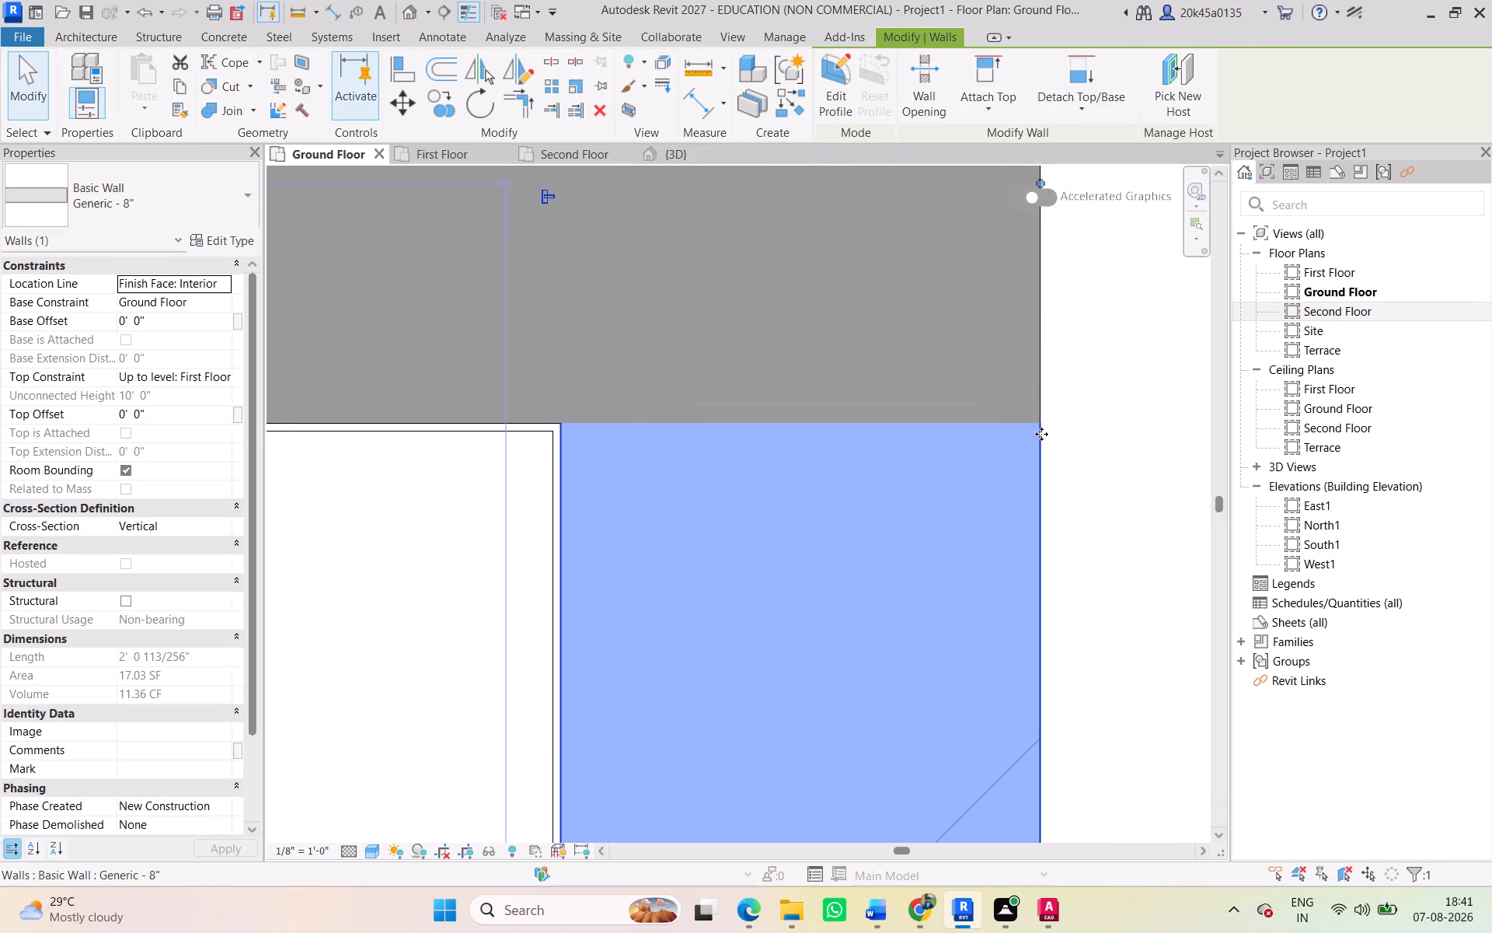
Examine the linked plan's east wall line from the dining room's northeast corner down to the angled southeast corner.
scroll(1039, 442, "down", 10)
middle_click_drag(1030, 449, 943, 327)
scroll(909, 372, "up", 3)
middle_click_drag(909, 372, 846, 243)
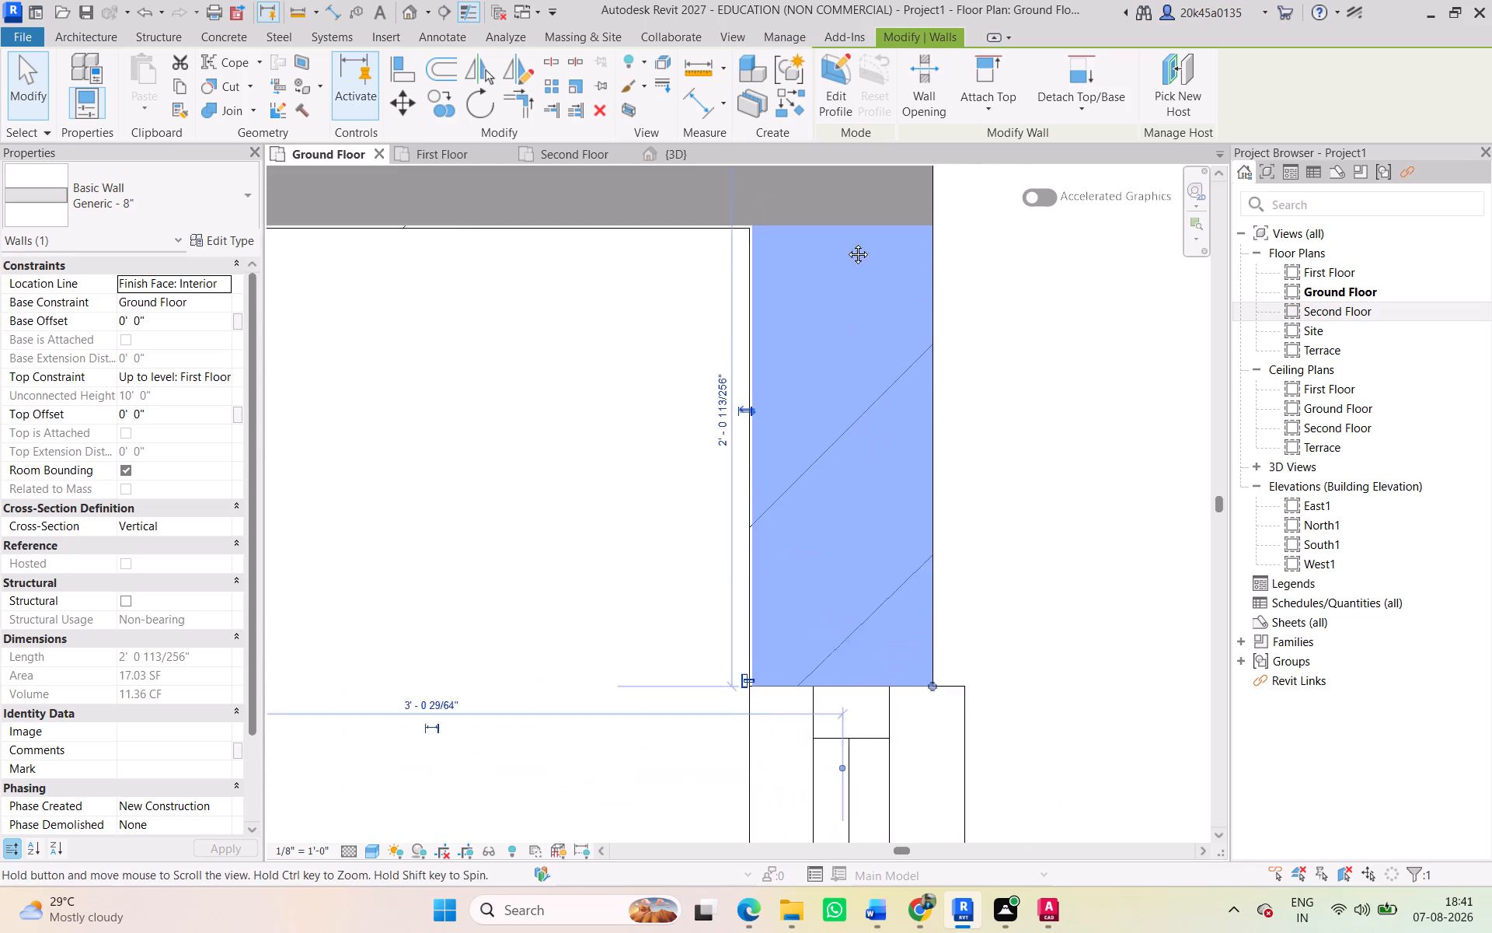
middle_click_drag(846, 243, 842, 229)
scroll(857, 306, "down", 3)
middle_click_drag(855, 331, 765, 82)
scroll(799, 337, "down", 3)
middle_click_drag(807, 327, 758, 173)
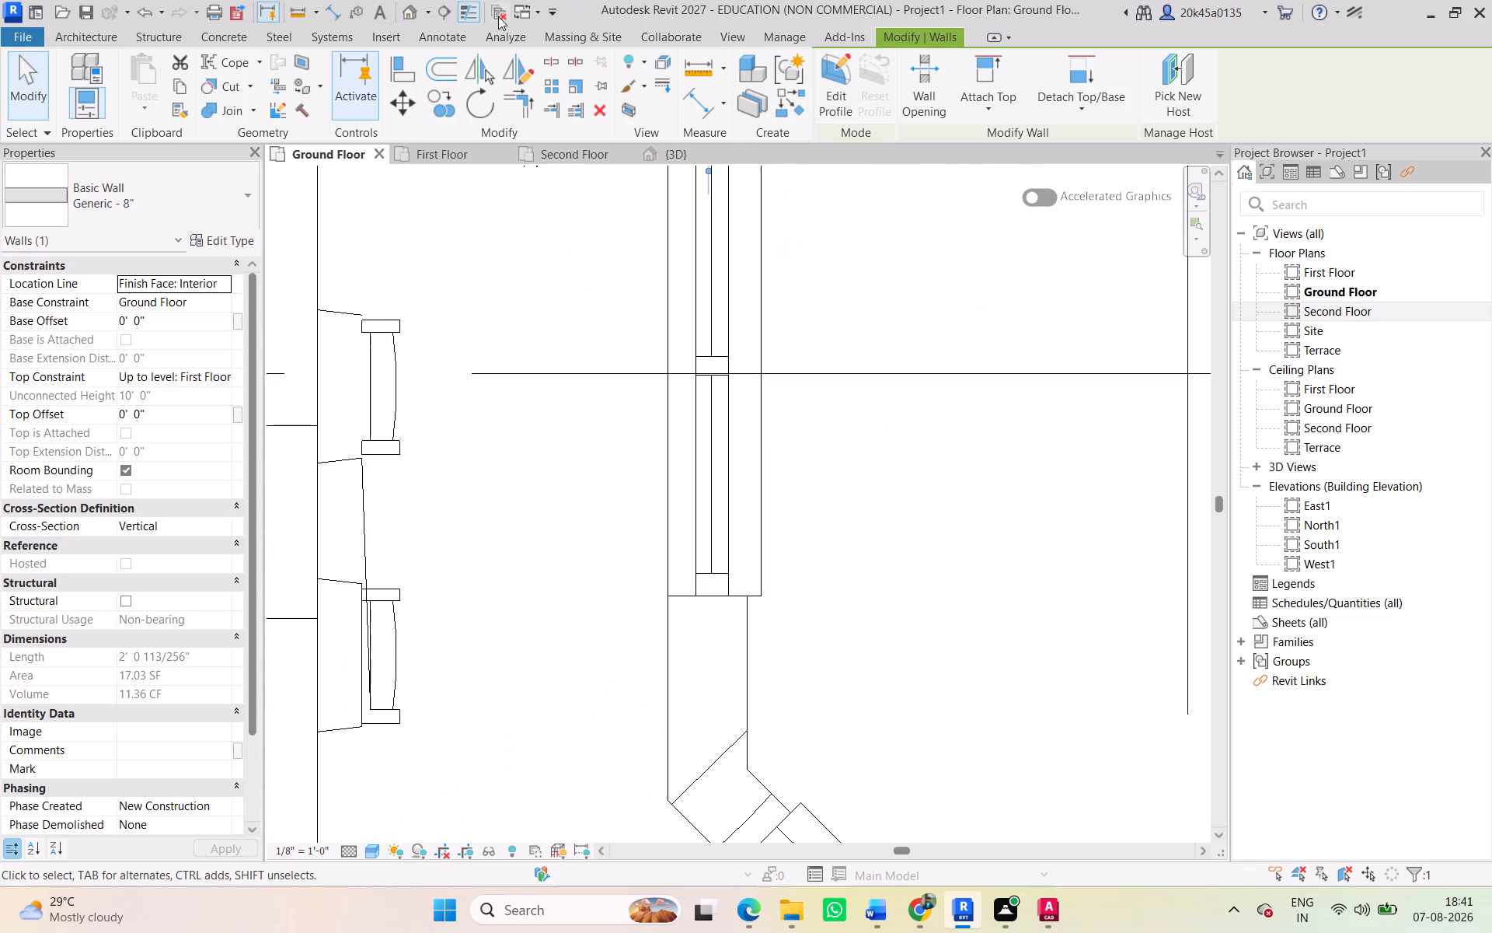
scroll(680, 397, "down", 4)
middle_click_drag(683, 412, 691, 369)
key("Escape")
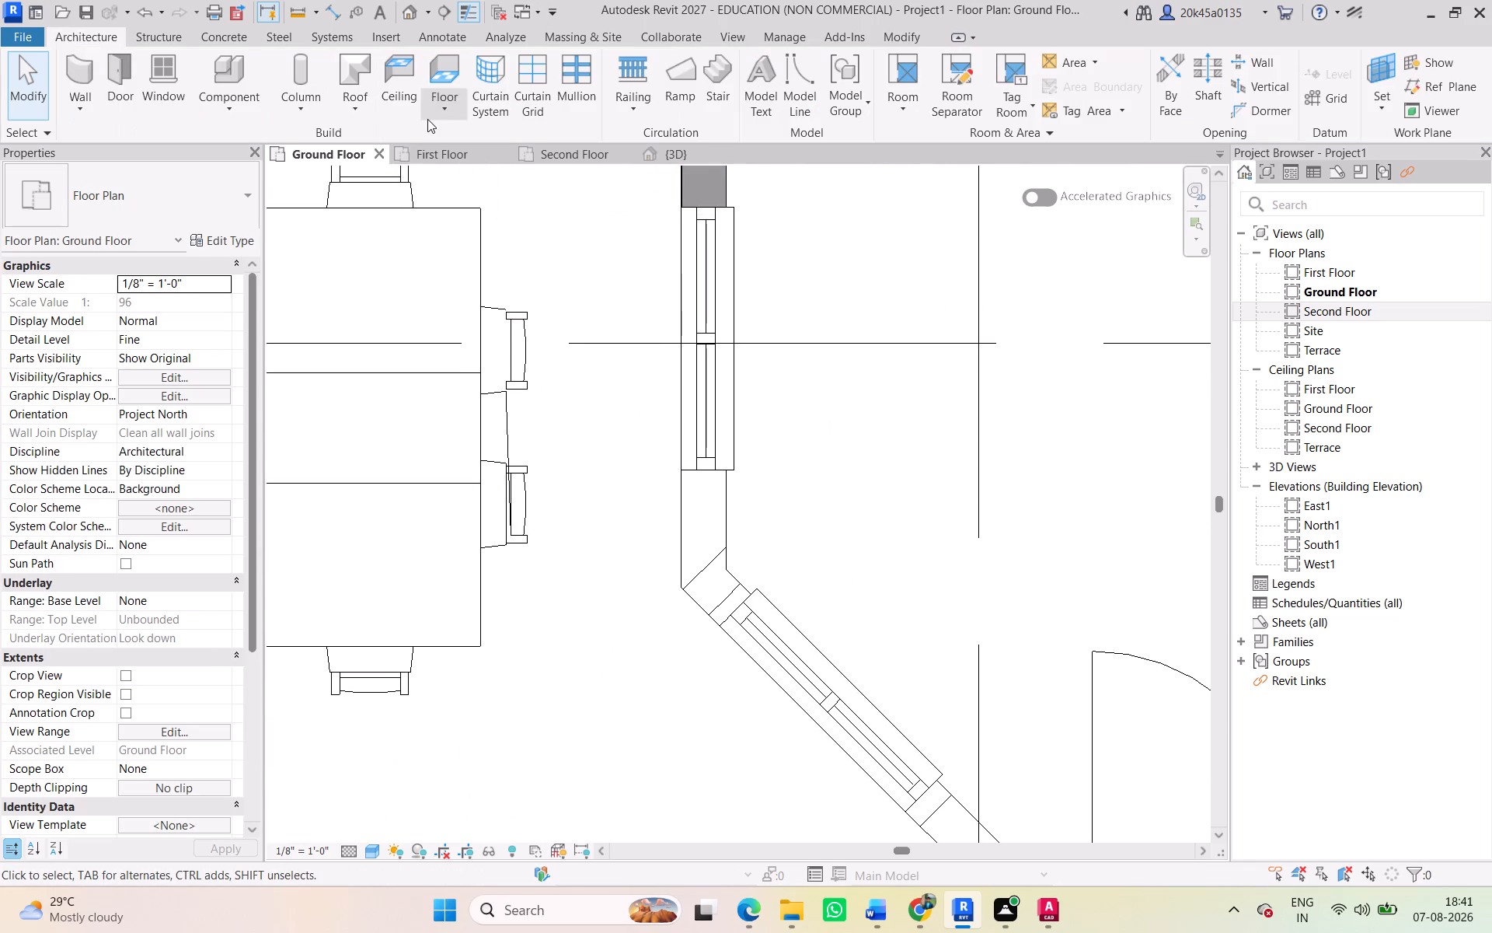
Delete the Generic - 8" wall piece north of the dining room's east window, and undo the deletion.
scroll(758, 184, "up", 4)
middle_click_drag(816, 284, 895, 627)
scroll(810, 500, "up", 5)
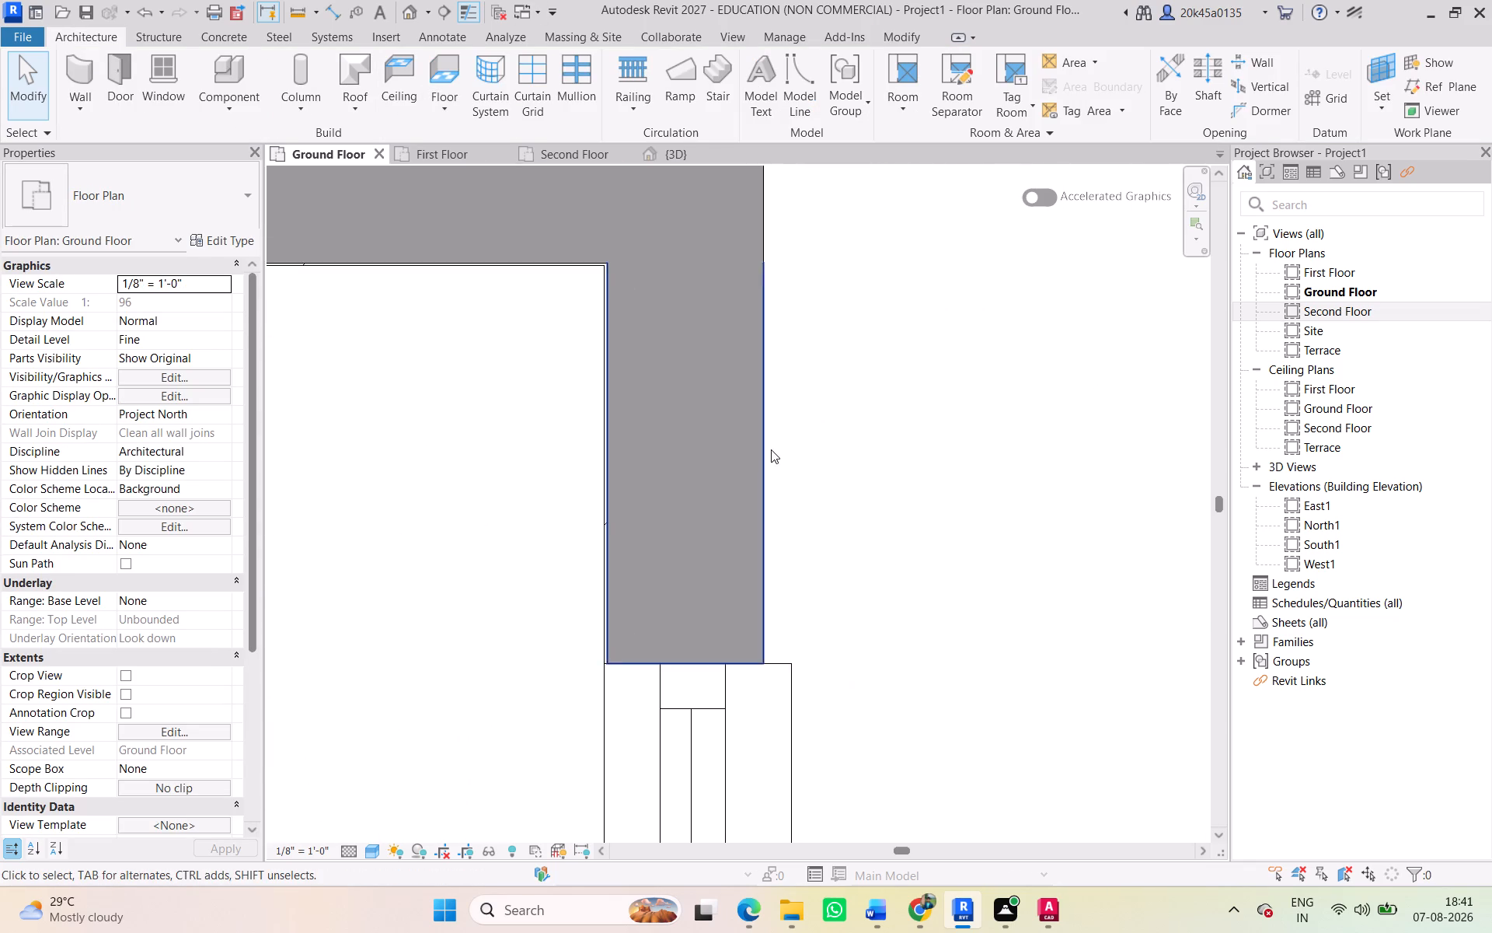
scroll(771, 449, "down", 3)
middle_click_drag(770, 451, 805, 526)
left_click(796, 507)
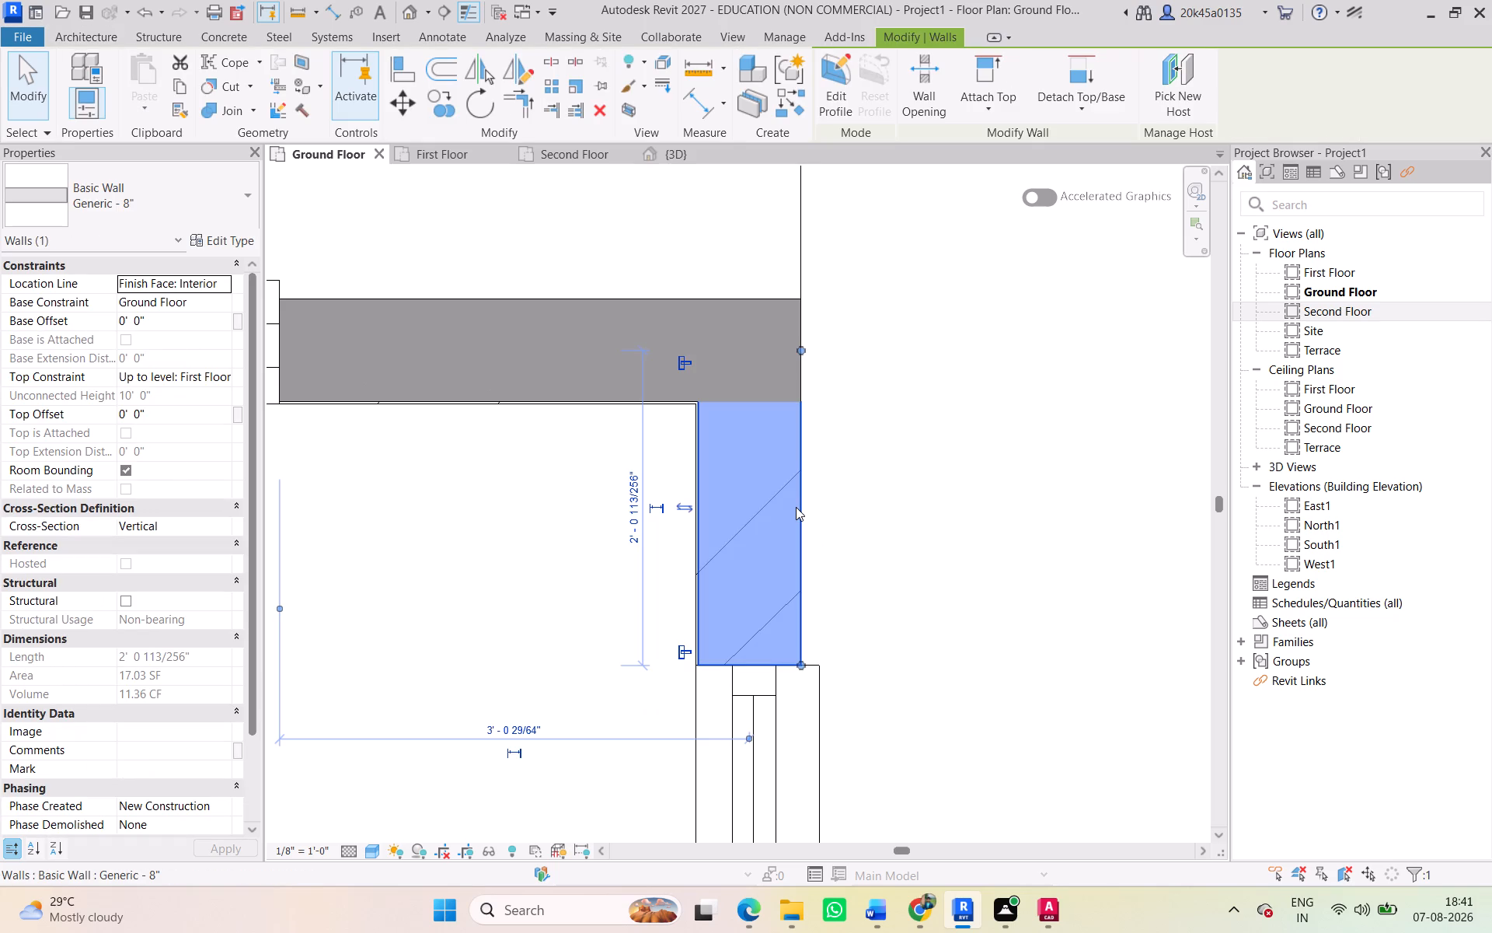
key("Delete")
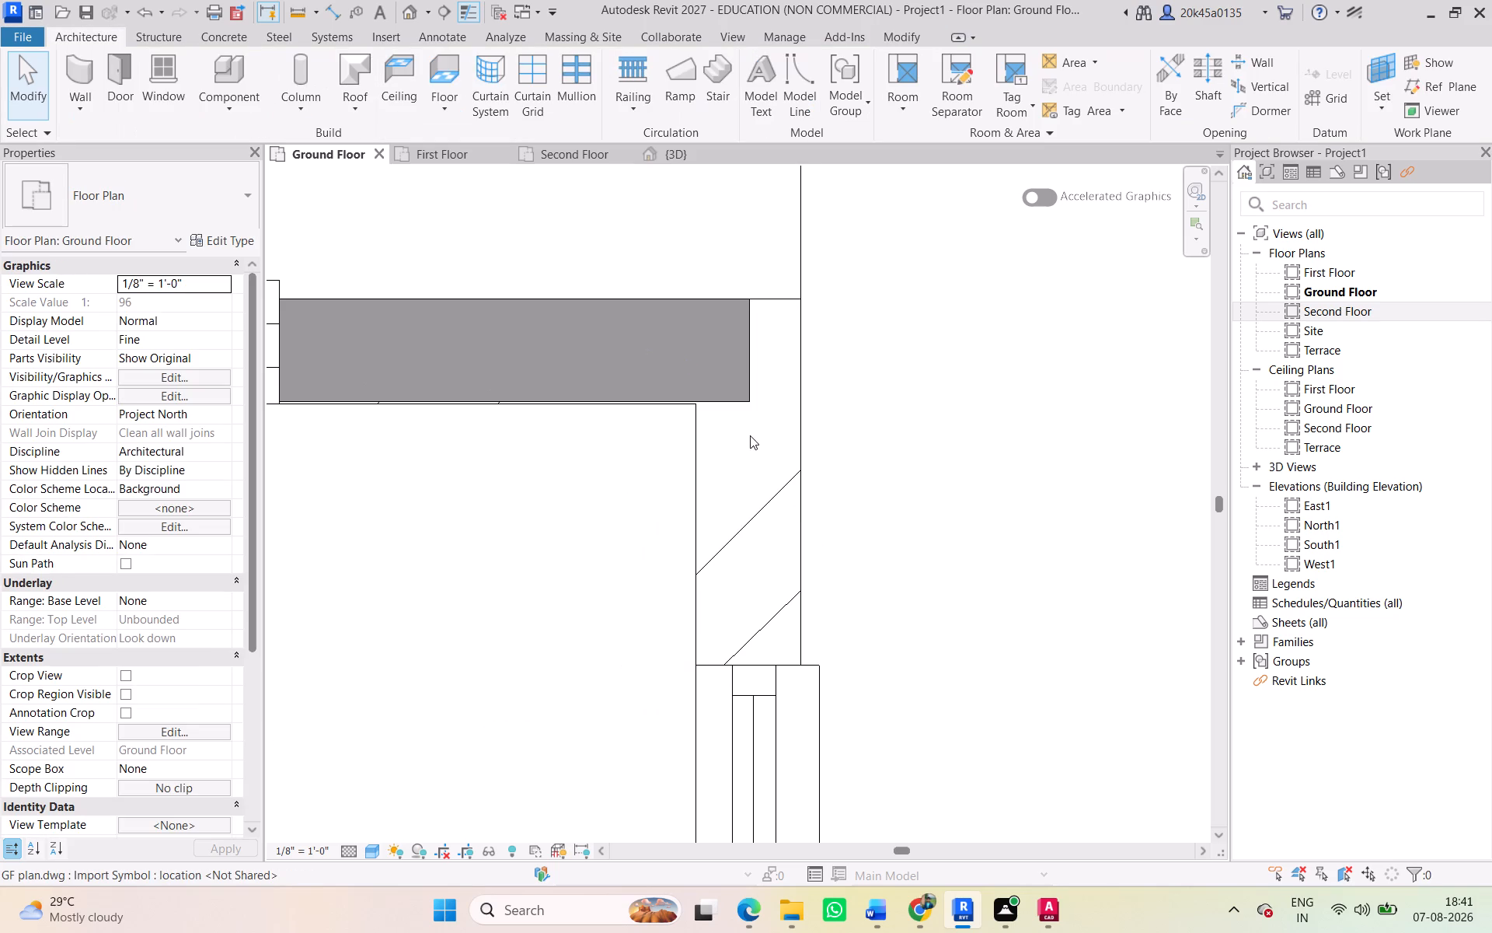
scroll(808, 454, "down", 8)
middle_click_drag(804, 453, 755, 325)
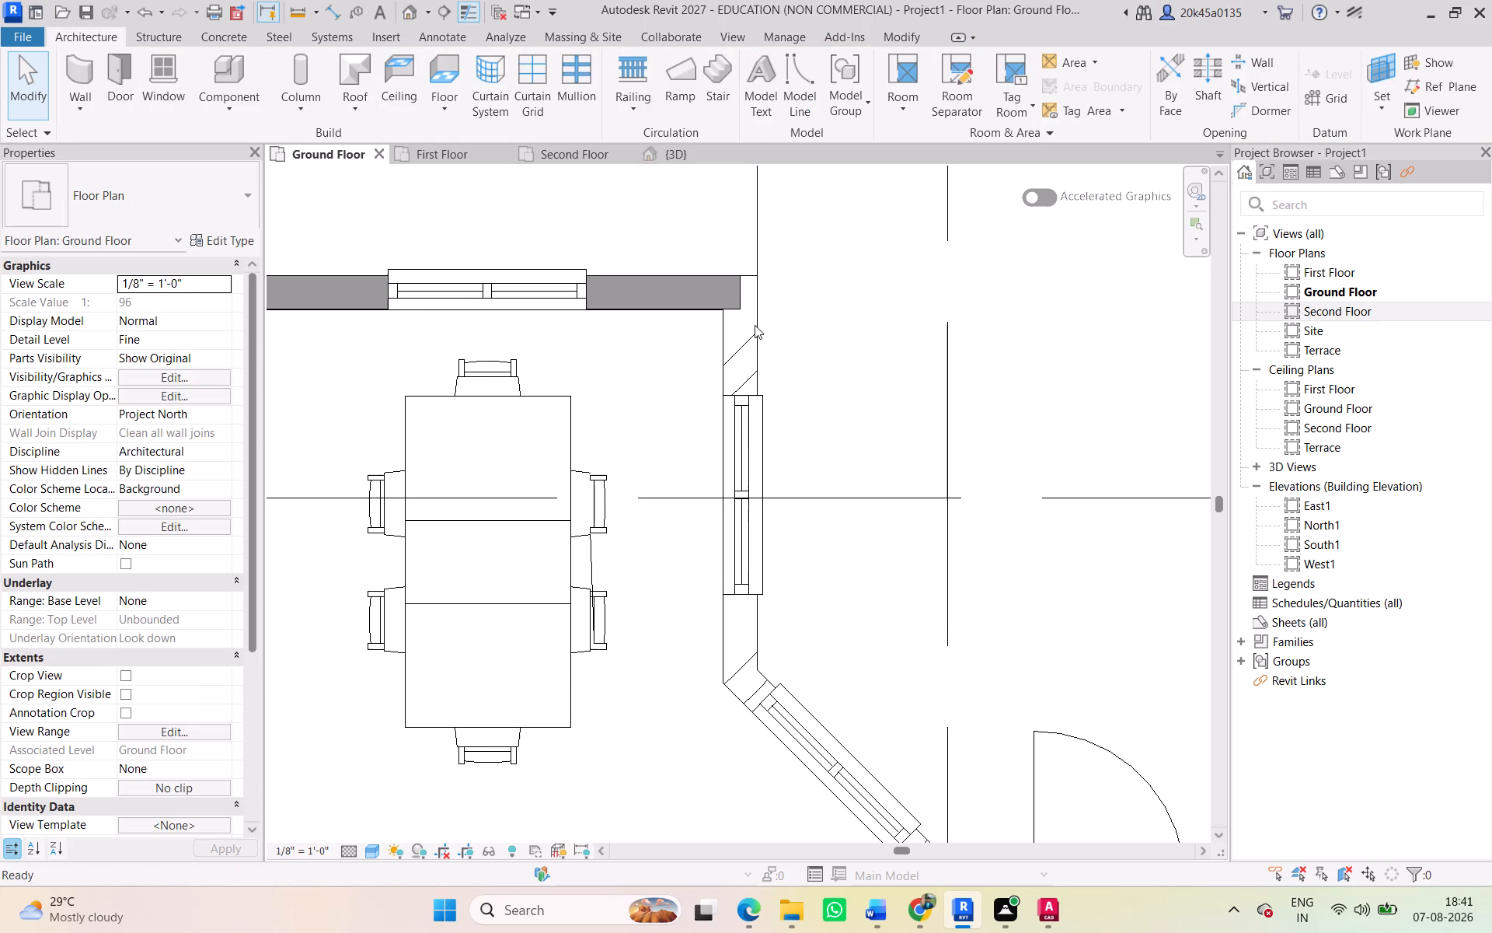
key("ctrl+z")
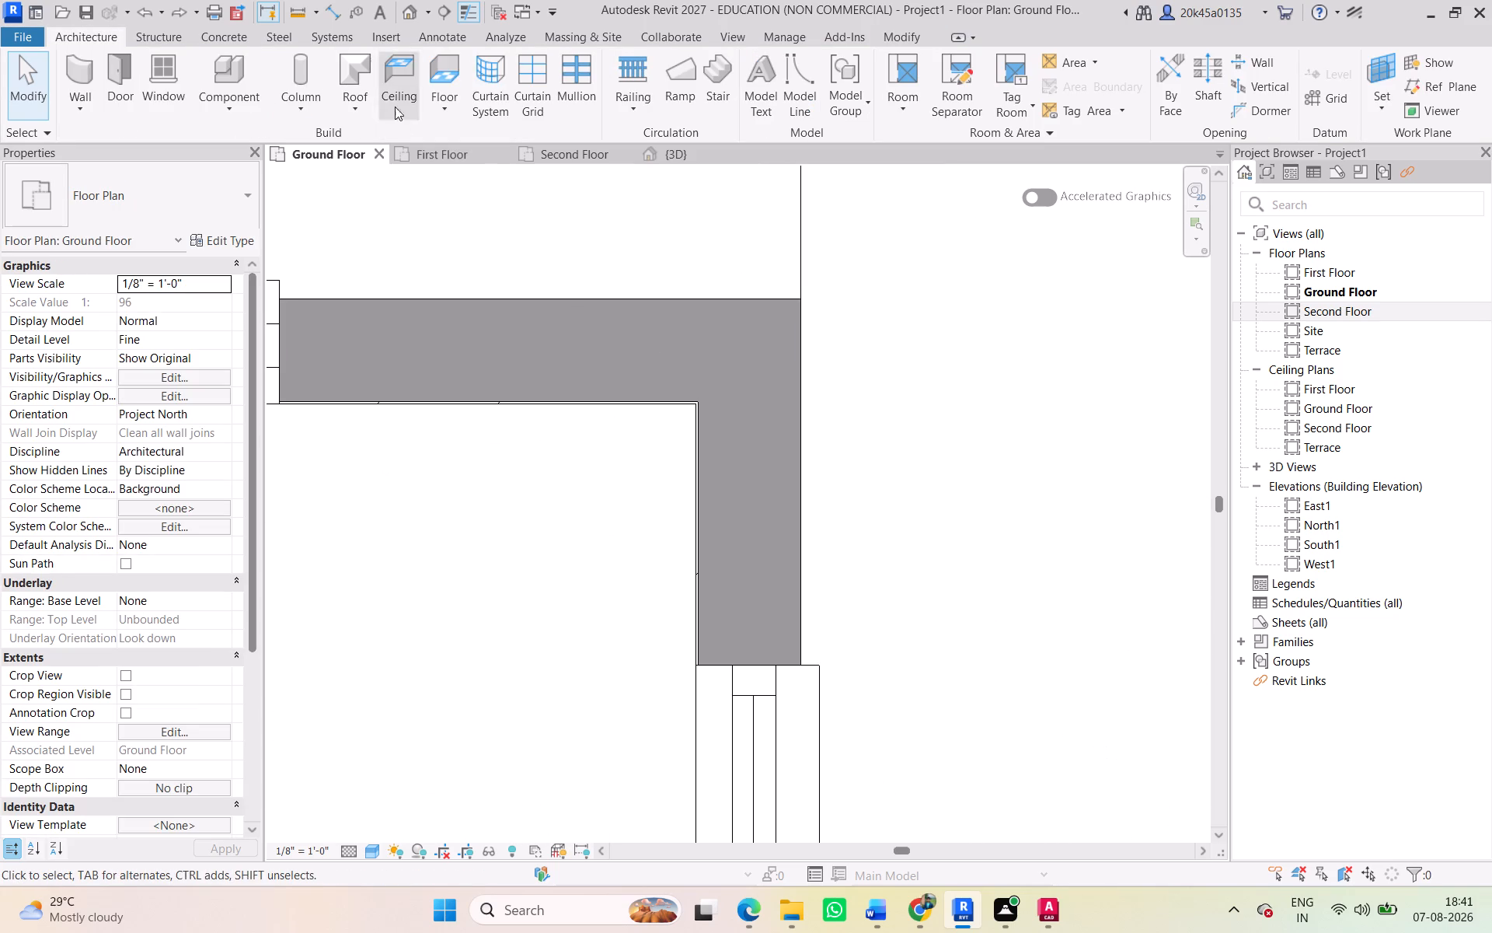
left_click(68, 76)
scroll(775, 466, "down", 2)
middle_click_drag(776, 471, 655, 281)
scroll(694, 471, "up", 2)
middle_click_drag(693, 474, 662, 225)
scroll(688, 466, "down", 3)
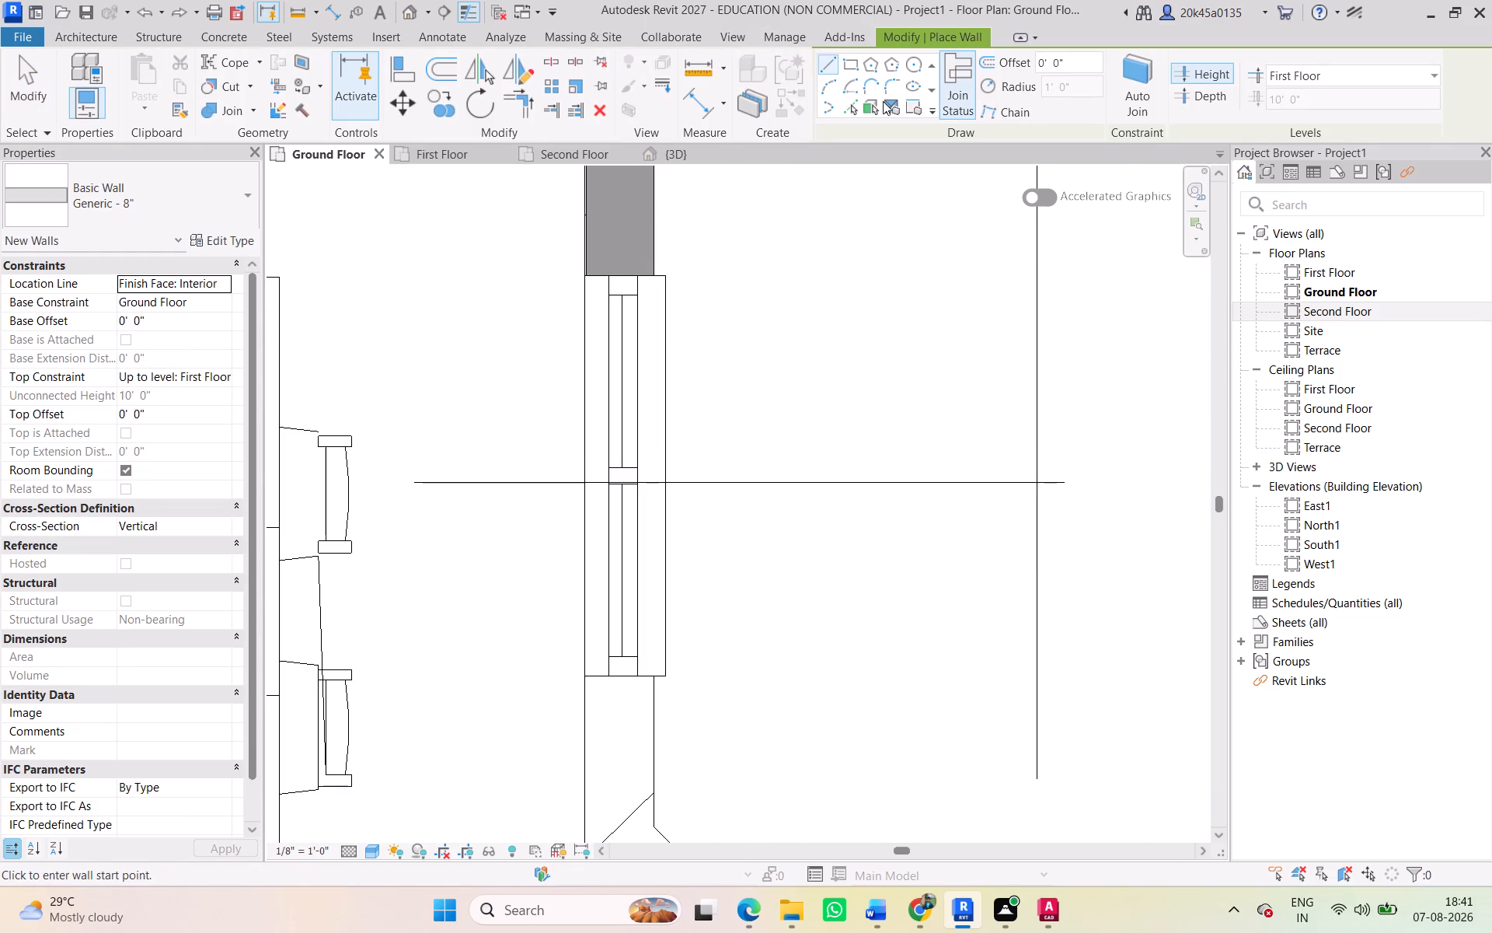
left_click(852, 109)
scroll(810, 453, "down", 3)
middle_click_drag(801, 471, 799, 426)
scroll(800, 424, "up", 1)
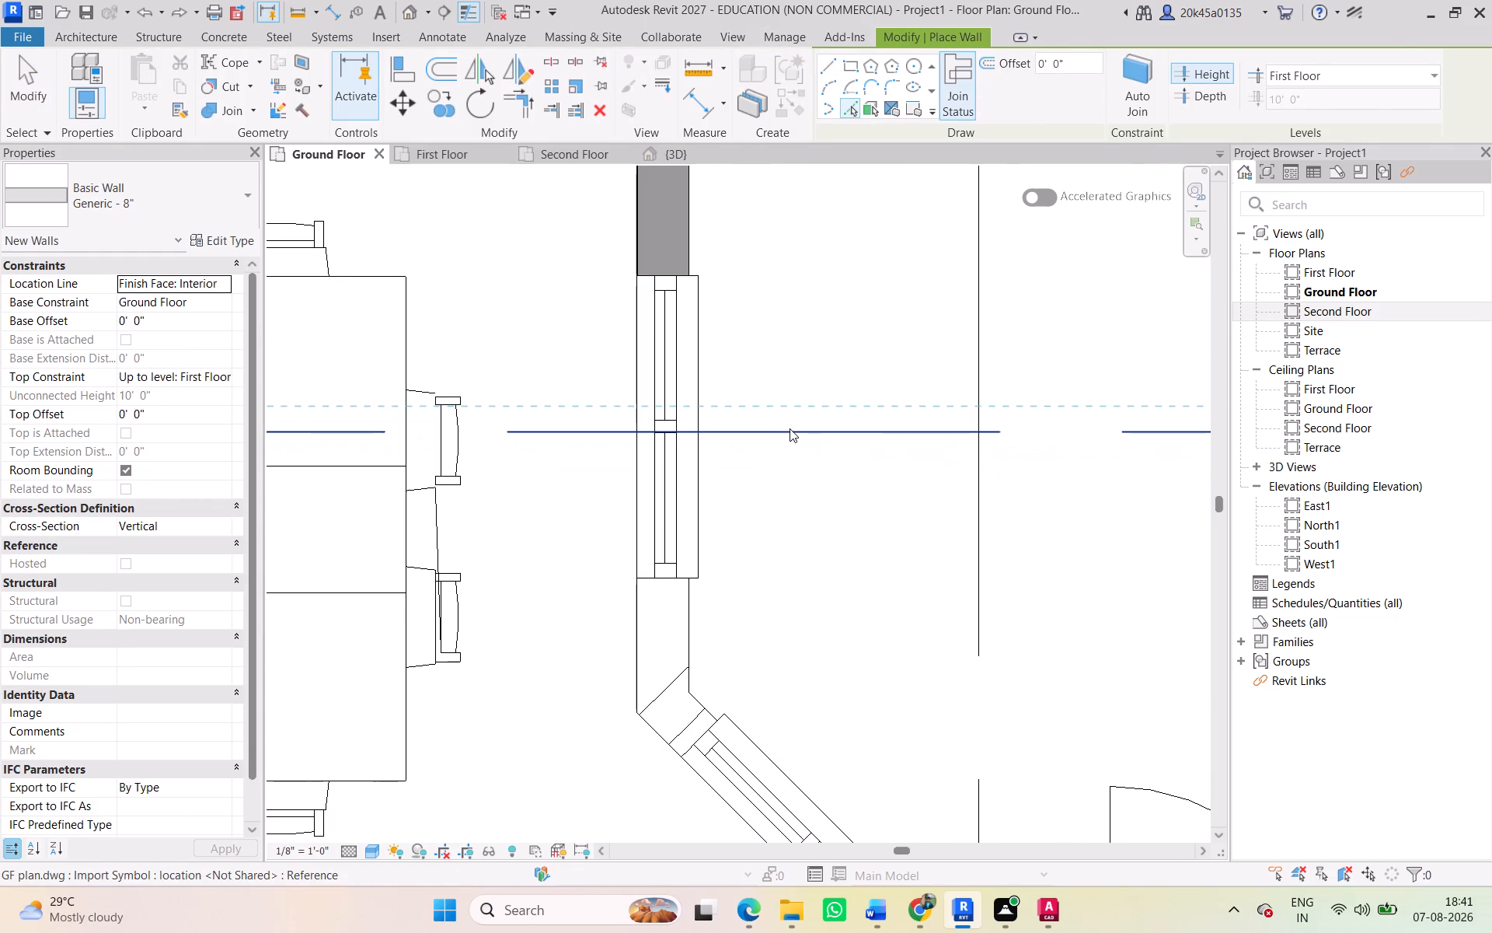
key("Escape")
Undo the recent edits back to before the wall pieces north and south of the dining room's east window were placed.
scroll(771, 426, "down", 2)
middle_click_drag(777, 439, 875, 652)
key("ctrl+z")
scroll(782, 498, "down", 2)
key("ctrl+z")
scroll(782, 498, "down", 4)
key("ctrl+z")
key("ctrl+z")
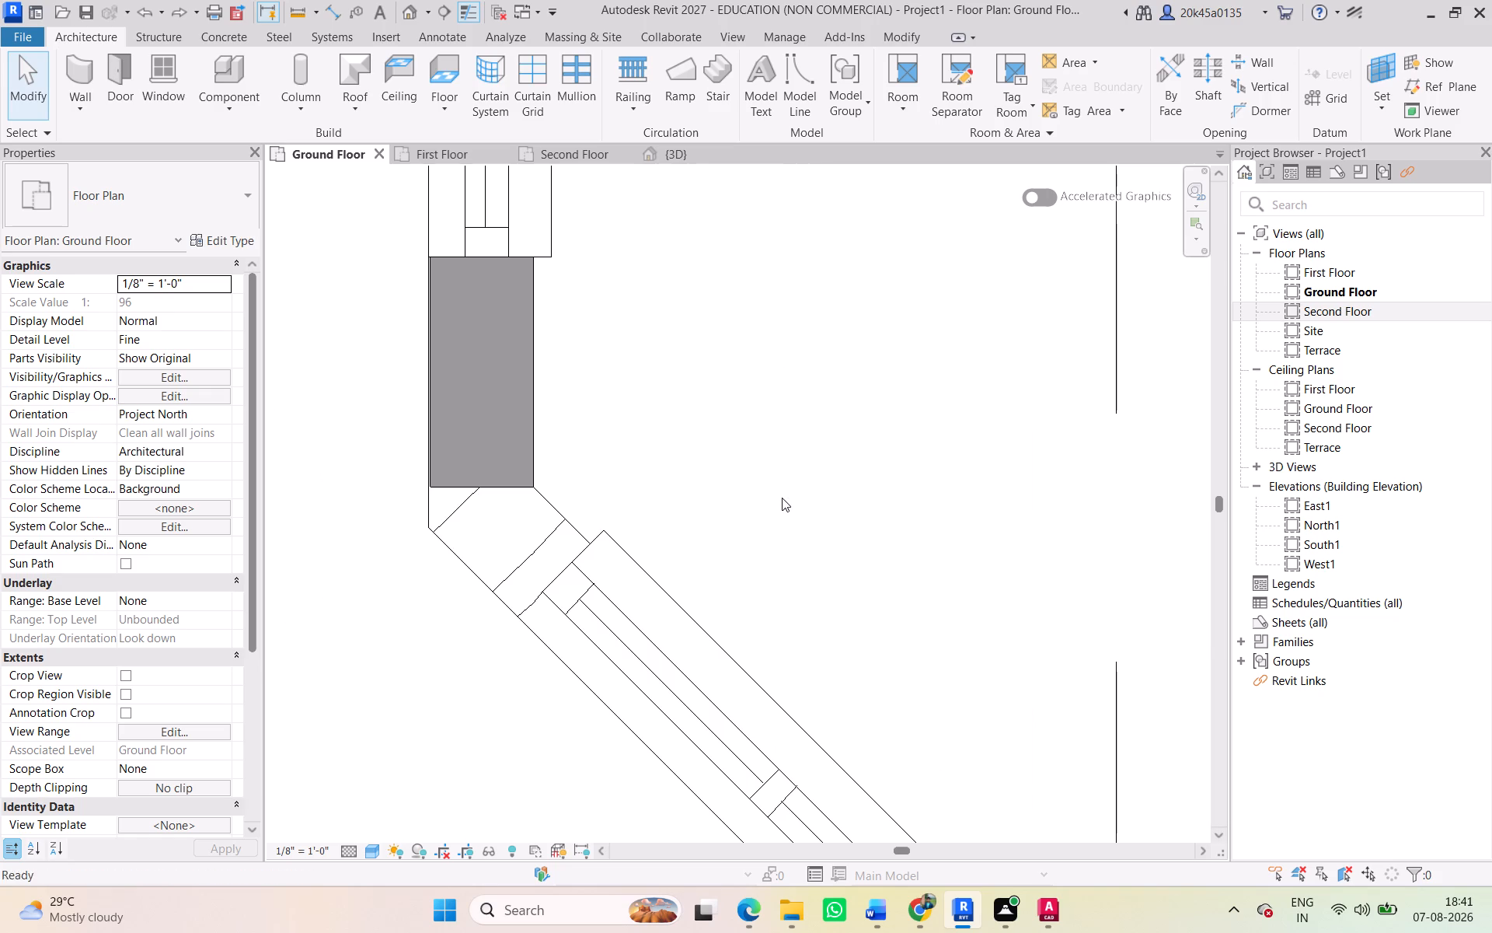
key("ctrl+z")
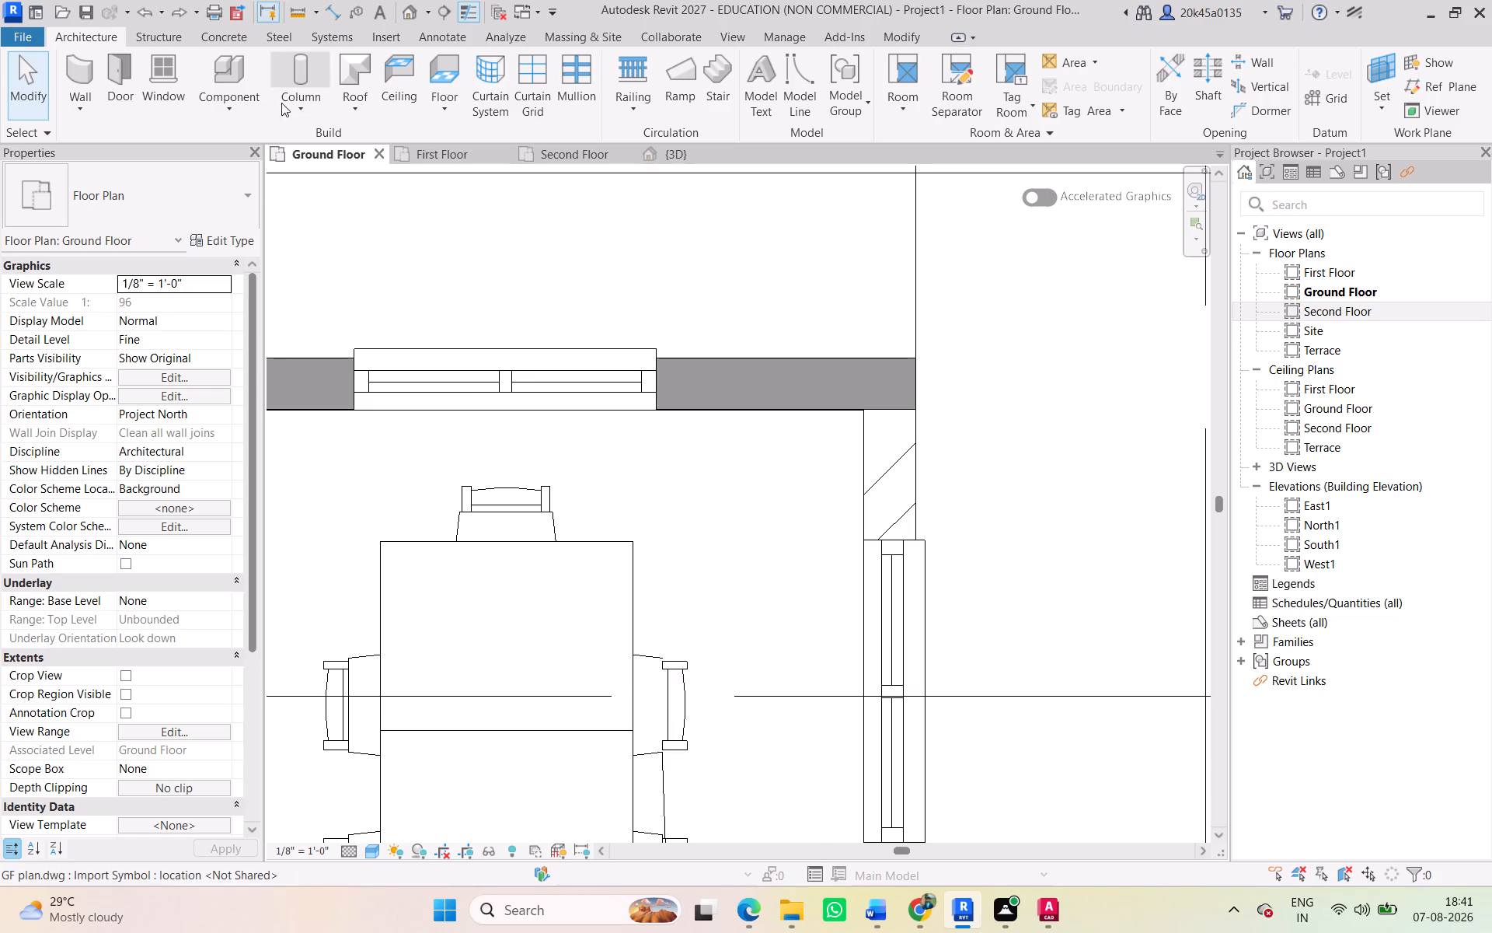
Trace a Generic - 8" wall up to First Floor along the linked plan's interior face line north of the dining room's east window.
left_click(81, 107)
left_click(125, 148)
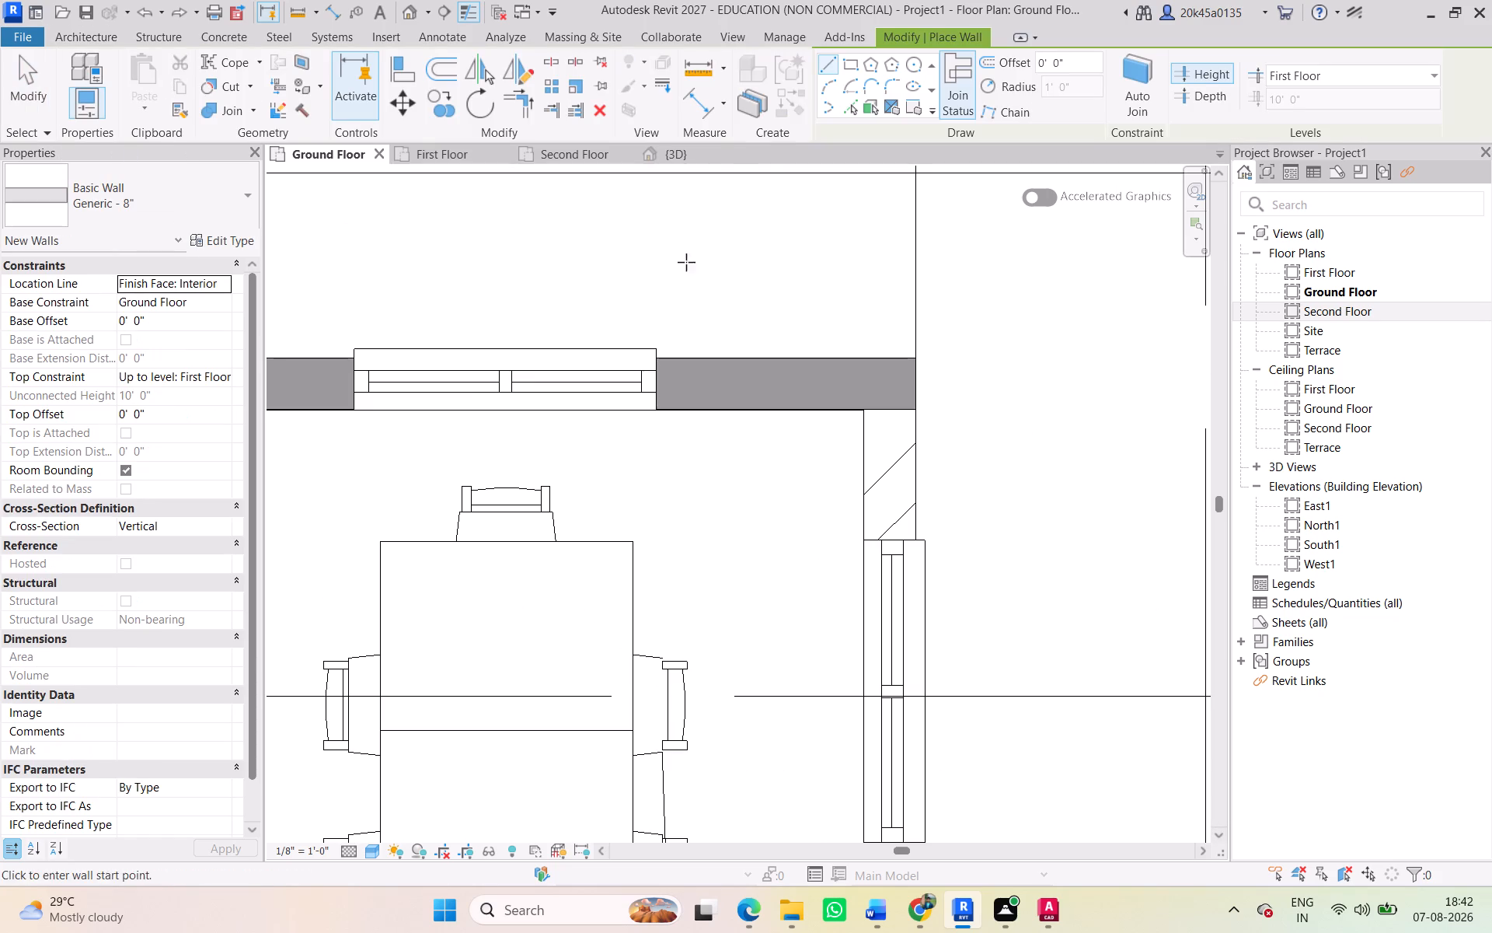
left_click(850, 107)
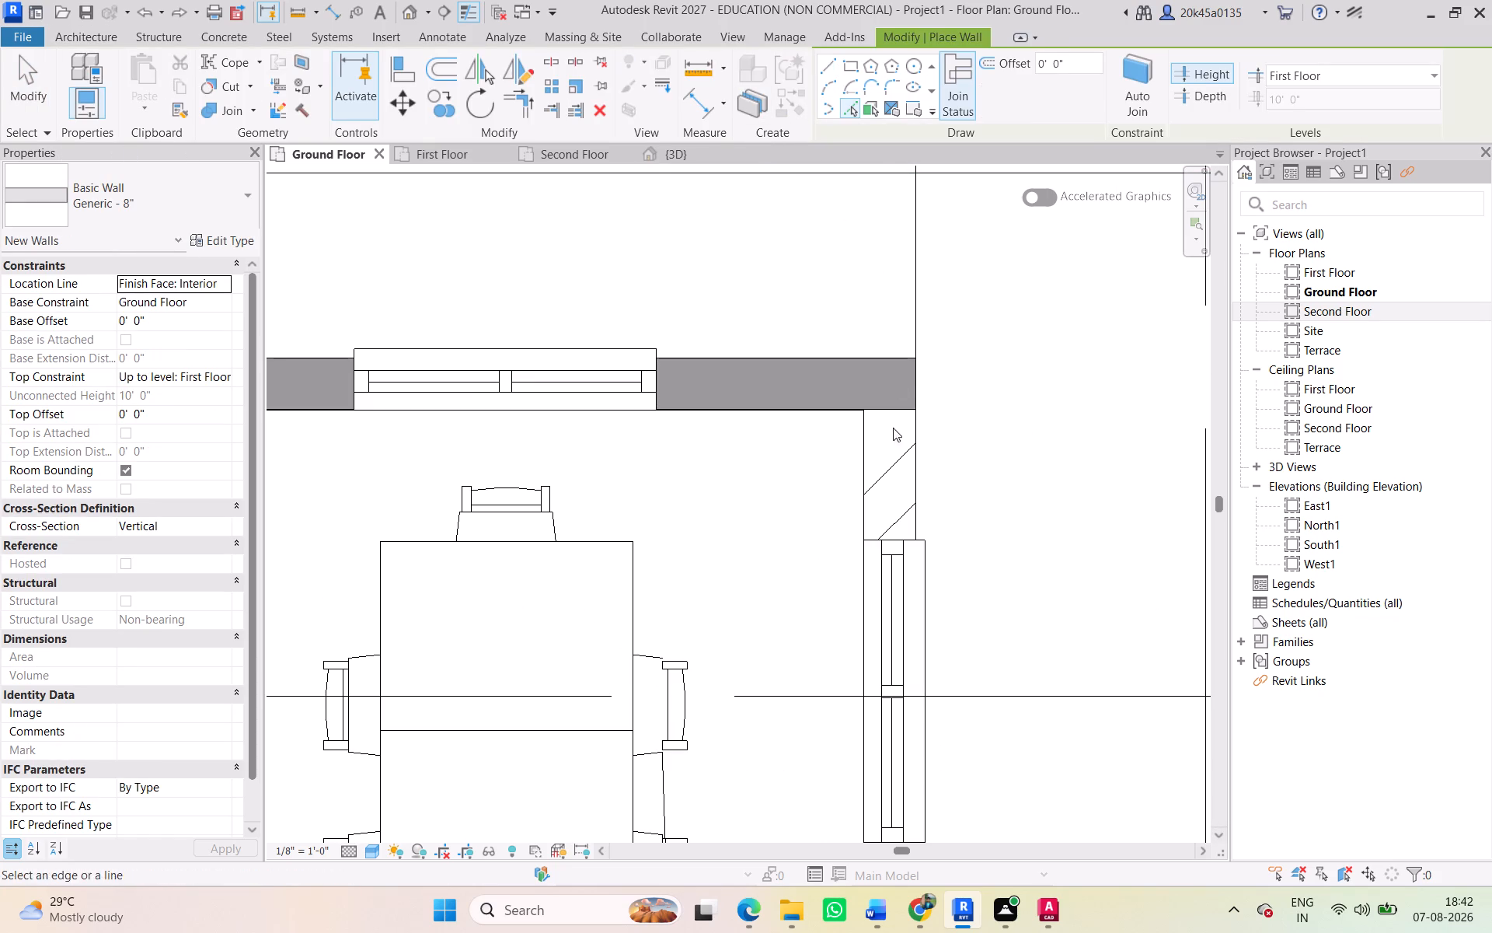
left_click(866, 448)
Trace a Generic - 8" wall along the interior face line south of the east window, with its thickness inside the plan's wall lines.
scroll(919, 529, "down", 3)
middle_click_drag(910, 529, 808, 172)
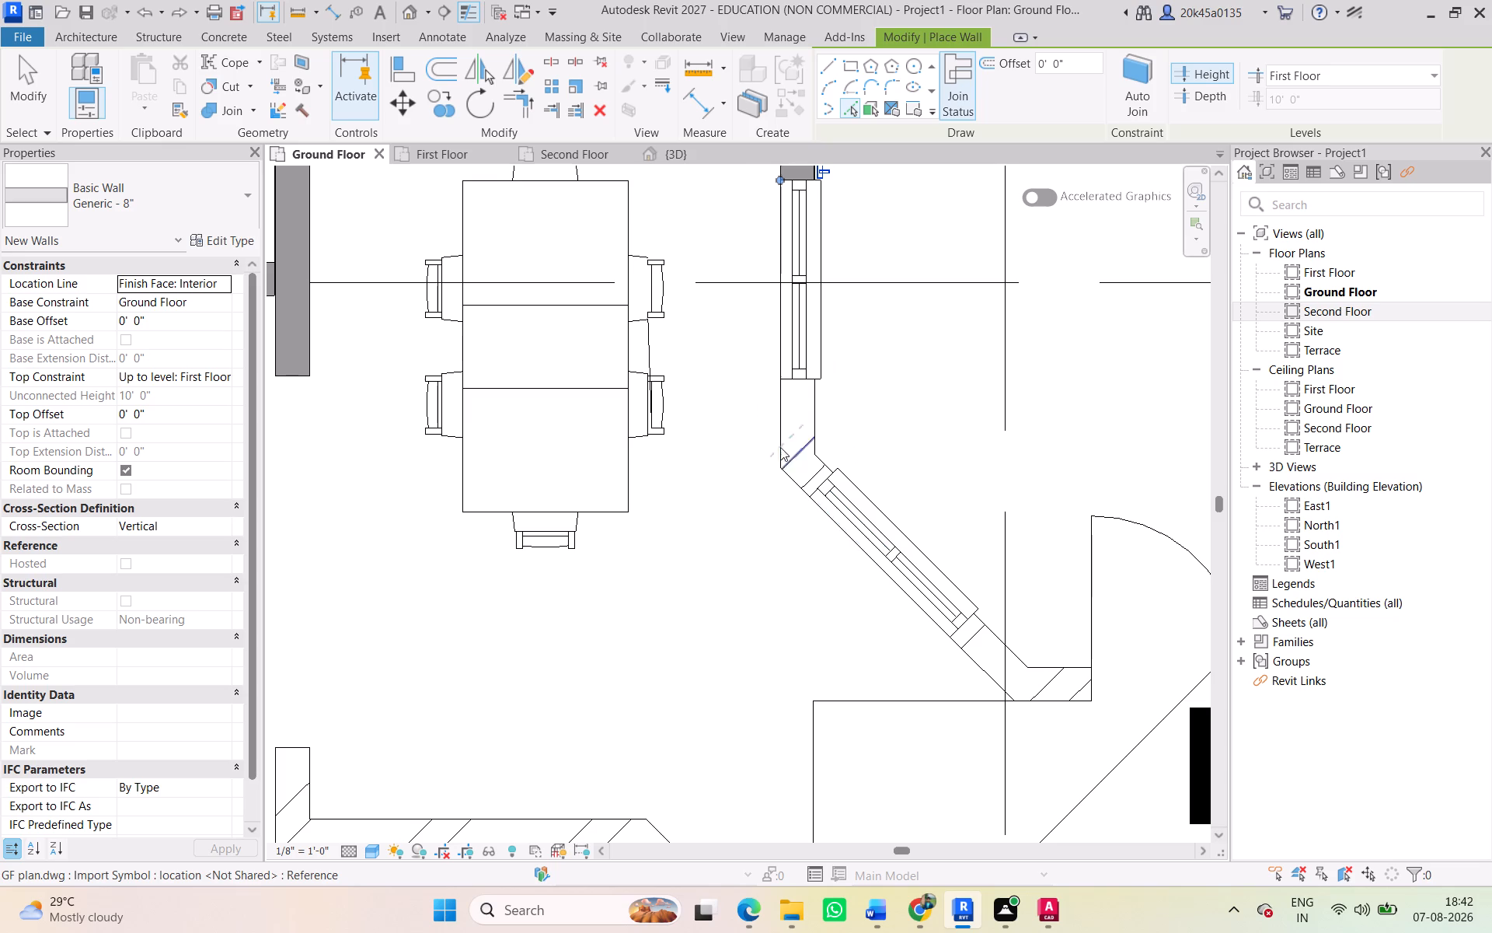
left_click(776, 425)
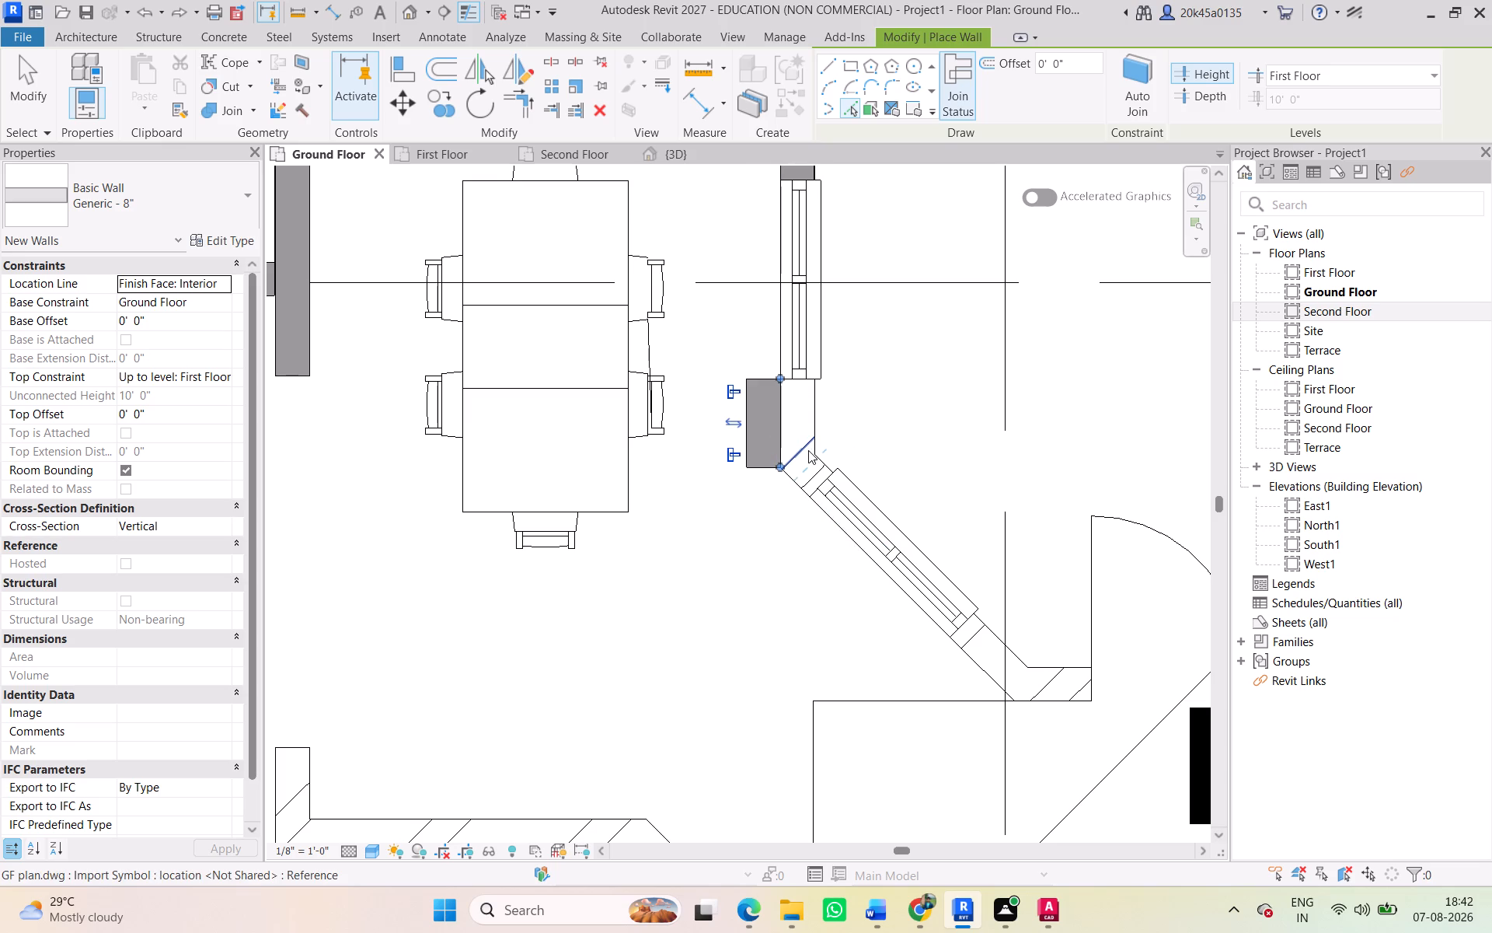
key("ctrl+z")
left_click(783, 431)
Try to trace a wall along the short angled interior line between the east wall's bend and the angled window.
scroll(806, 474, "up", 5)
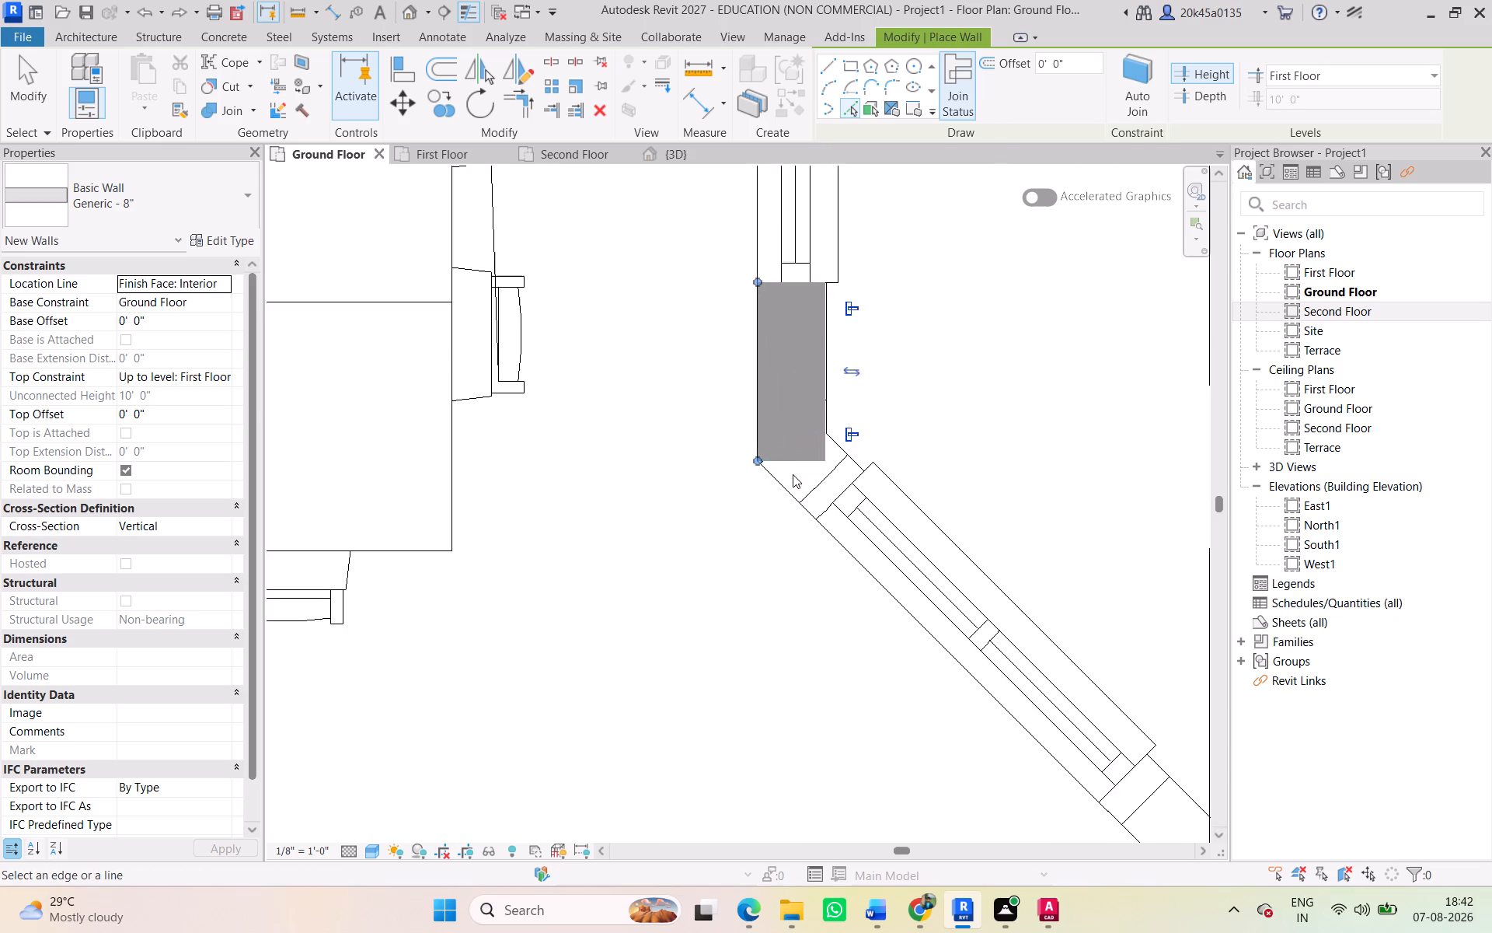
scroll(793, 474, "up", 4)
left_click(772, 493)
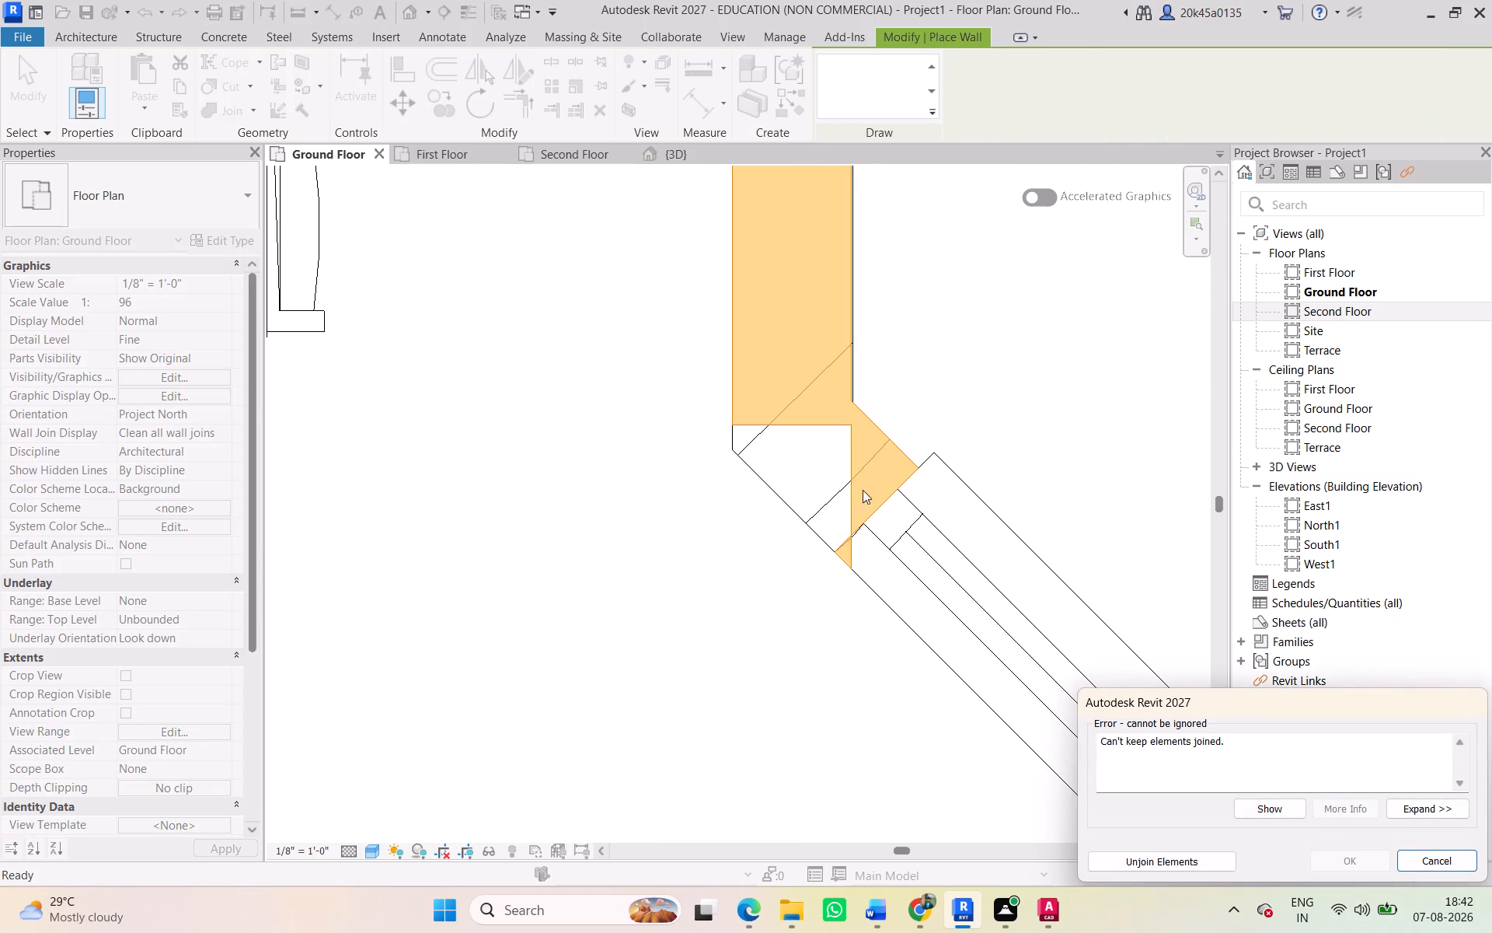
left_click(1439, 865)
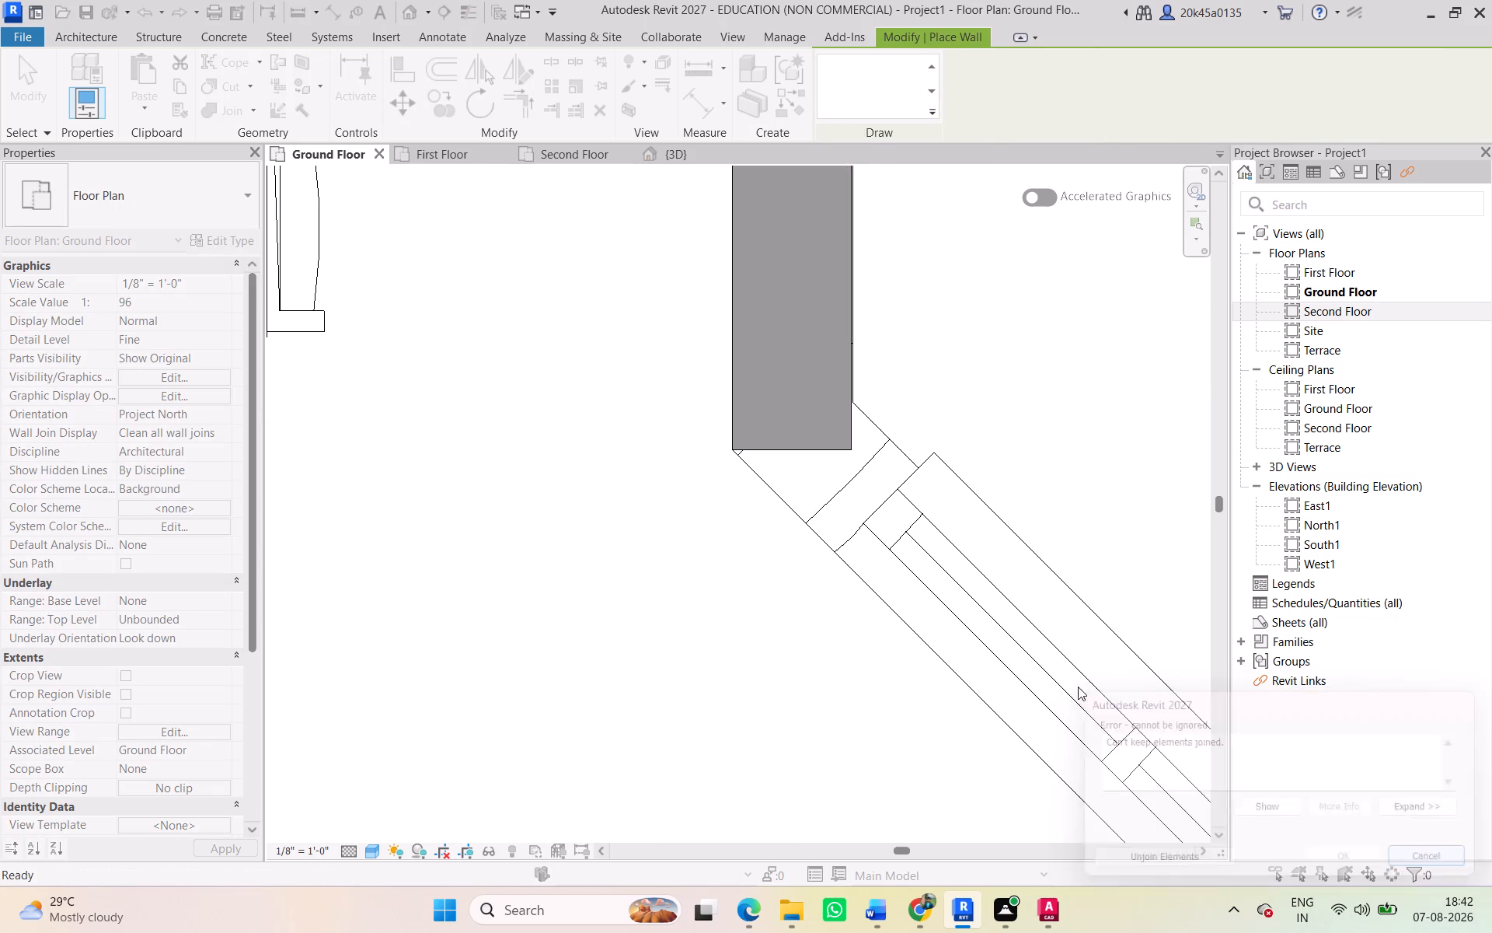
Trace a Generic - 8" wall along the angled interior face line southeast of the angled window.
scroll(876, 523, "down", 4)
middle_click_drag(876, 523, 791, 472)
scroll(791, 472, "up", 1)
scroll(832, 524, "down", 3)
middle_click_drag(835, 528, 810, 490)
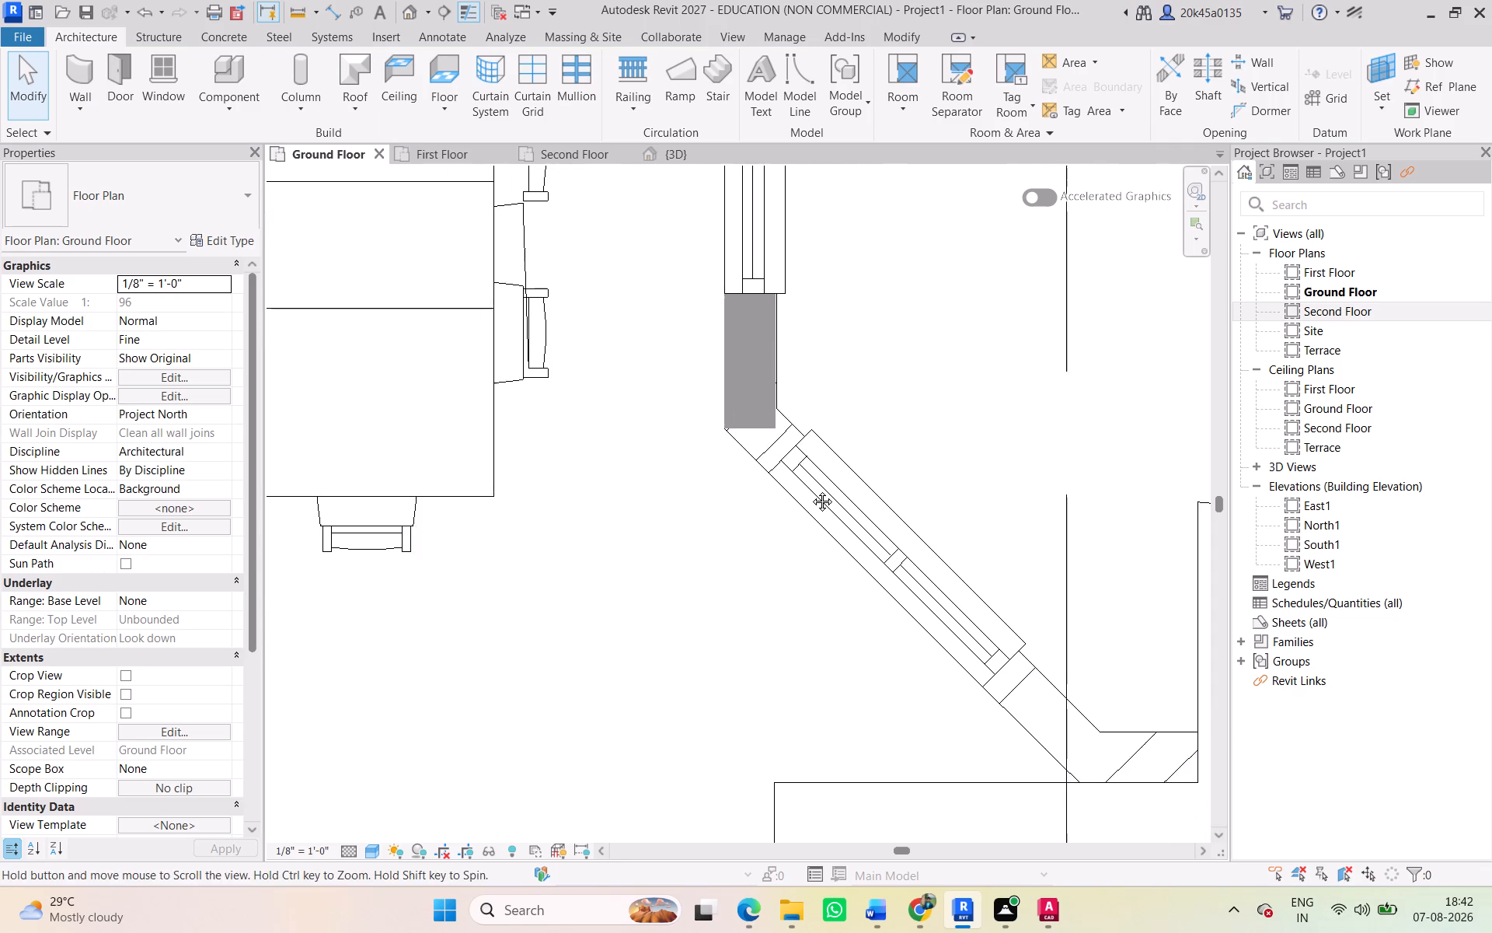
middle_click_drag(810, 490, 810, 488)
middle_click_drag(1075, 686, 985, 573)
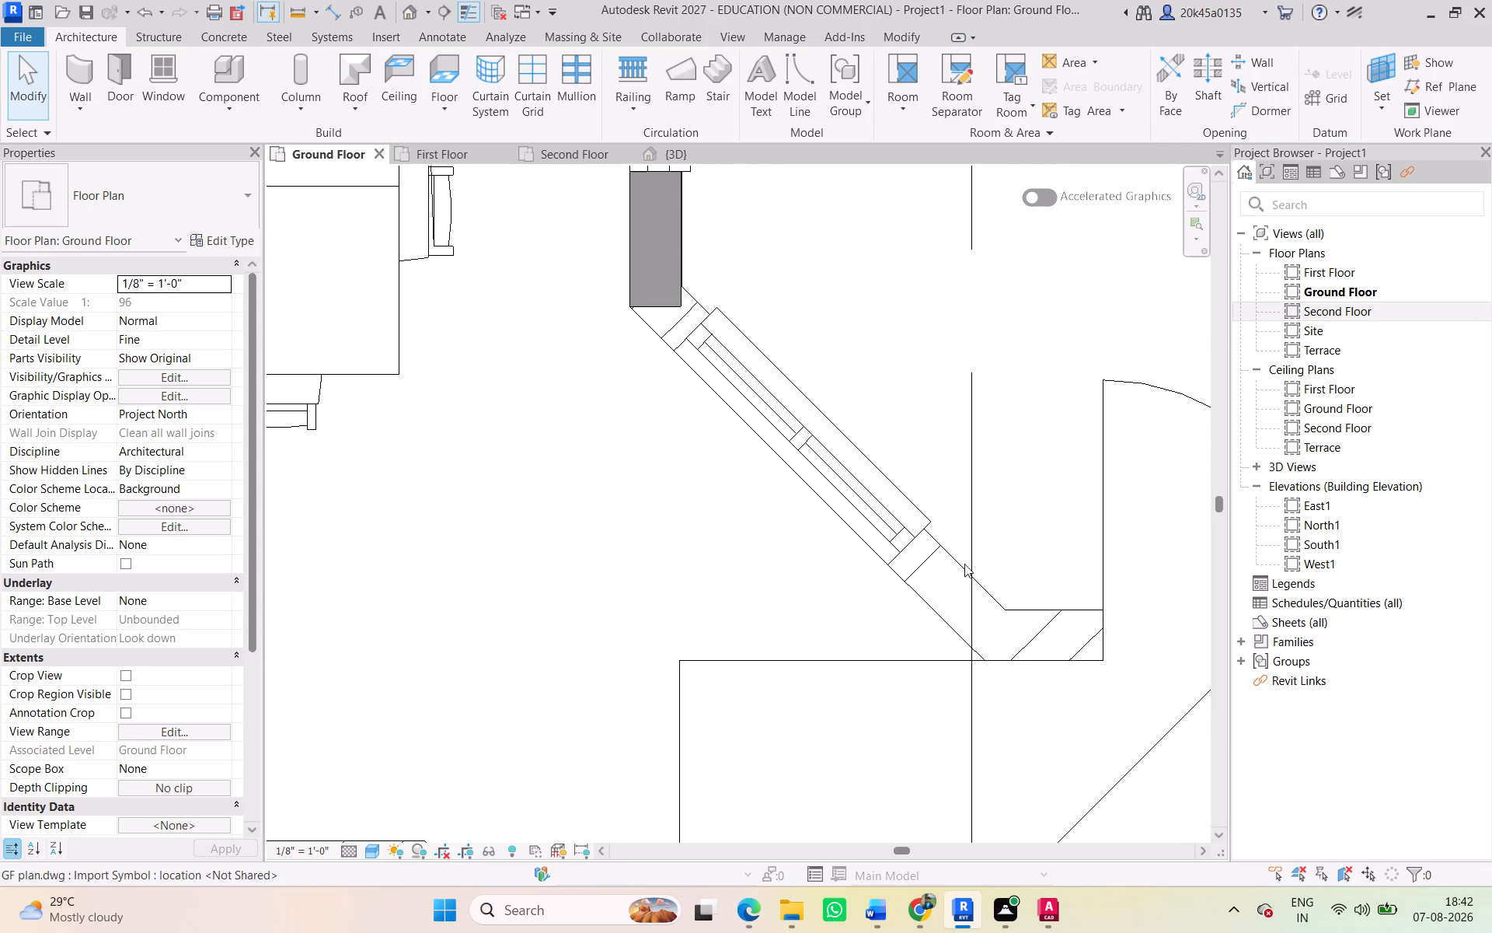
scroll(941, 584, "up", 3)
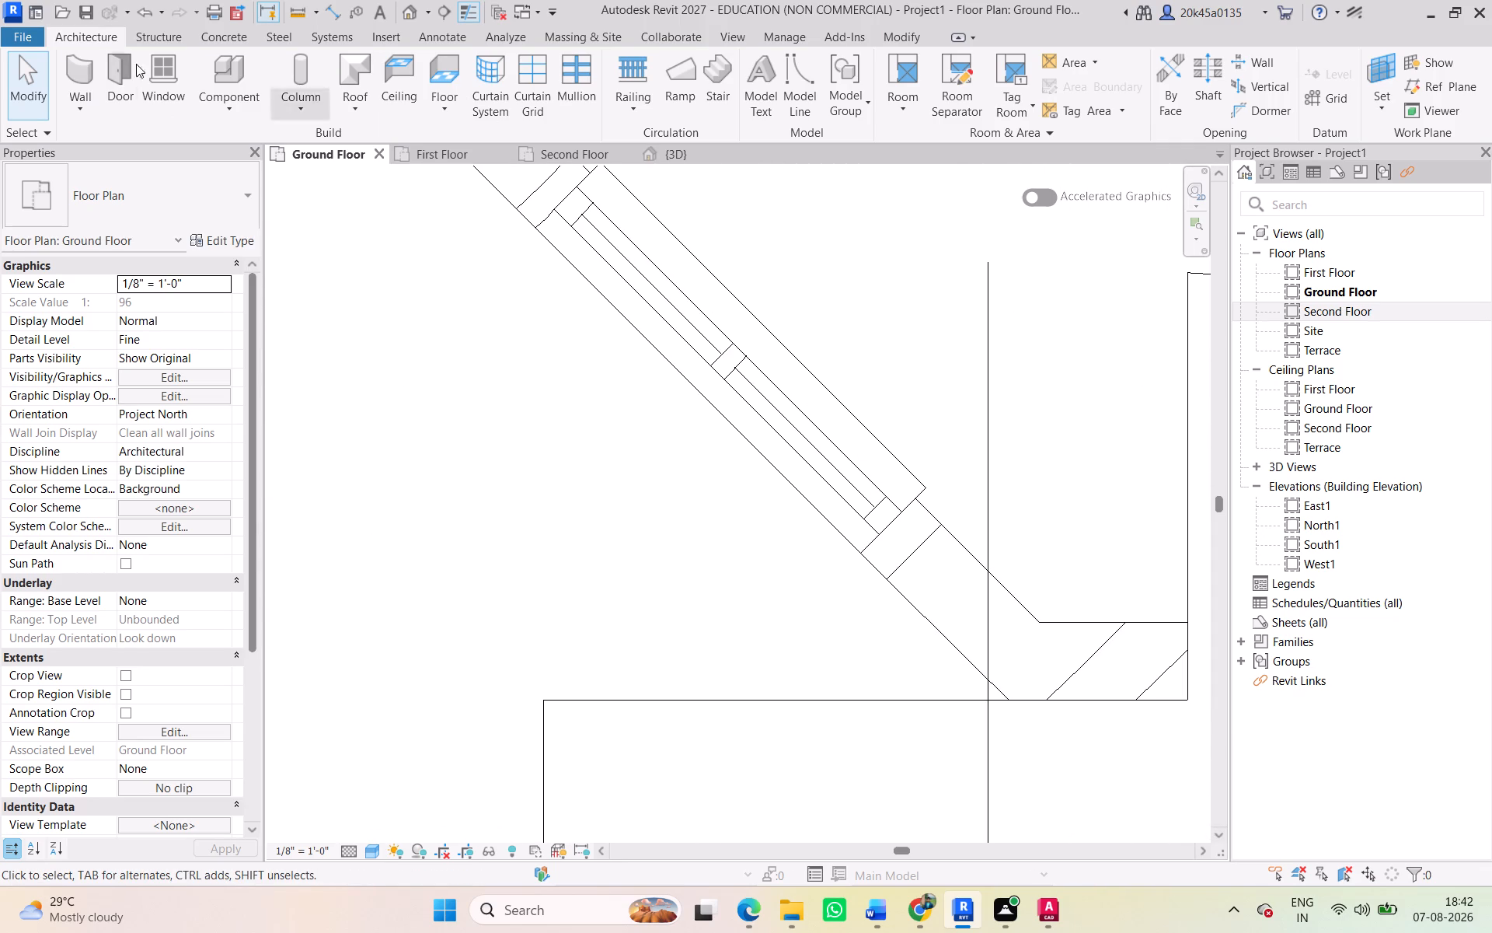
left_click(82, 71)
left_click(850, 107)
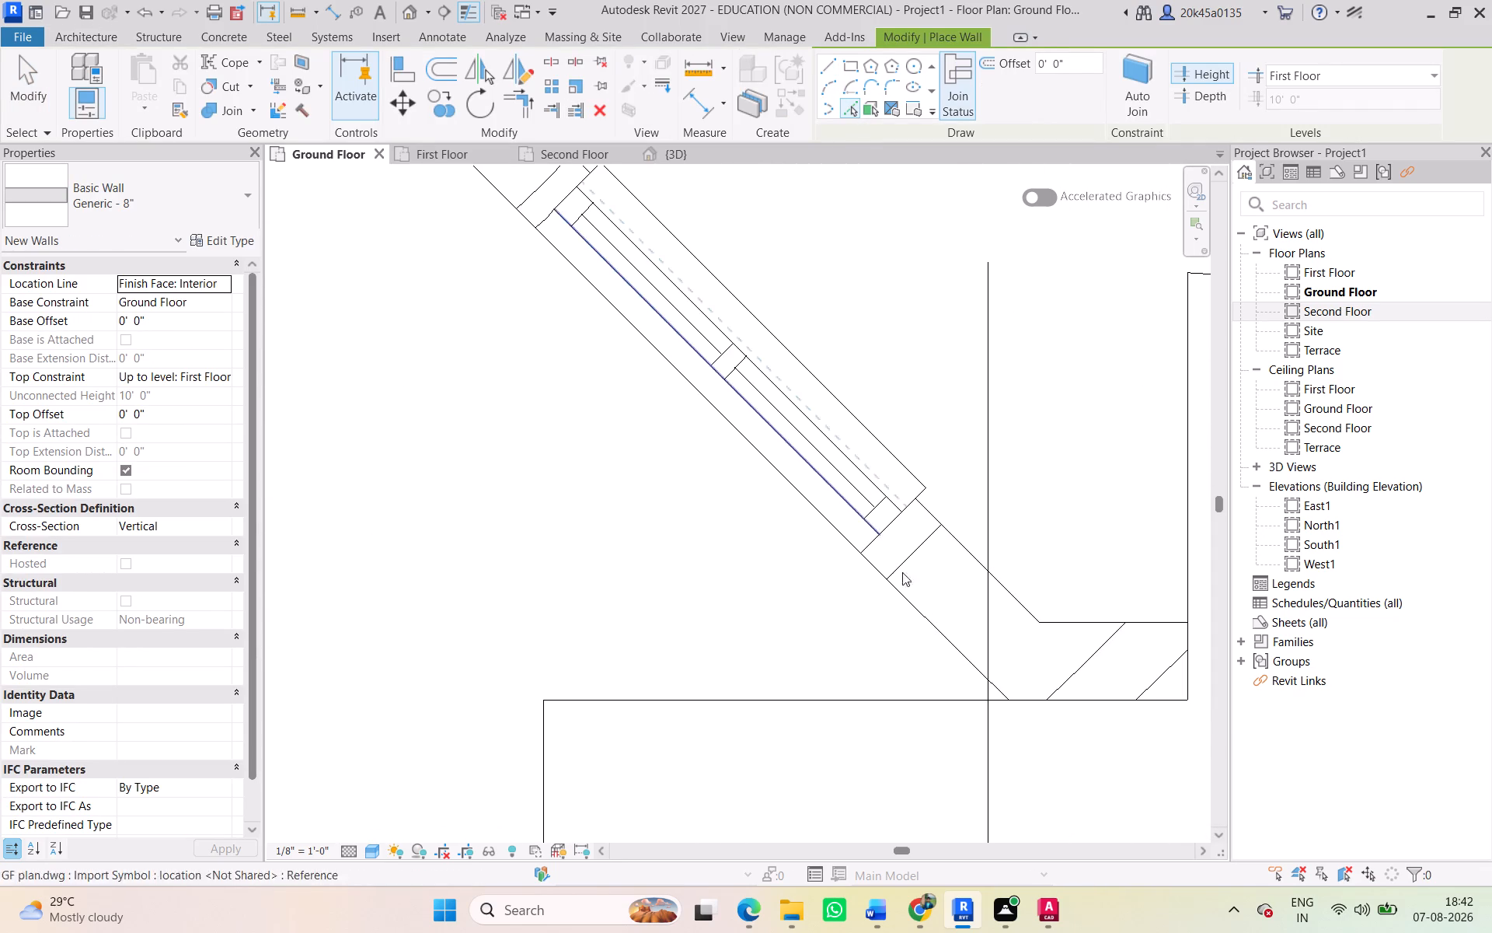
left_click(933, 617)
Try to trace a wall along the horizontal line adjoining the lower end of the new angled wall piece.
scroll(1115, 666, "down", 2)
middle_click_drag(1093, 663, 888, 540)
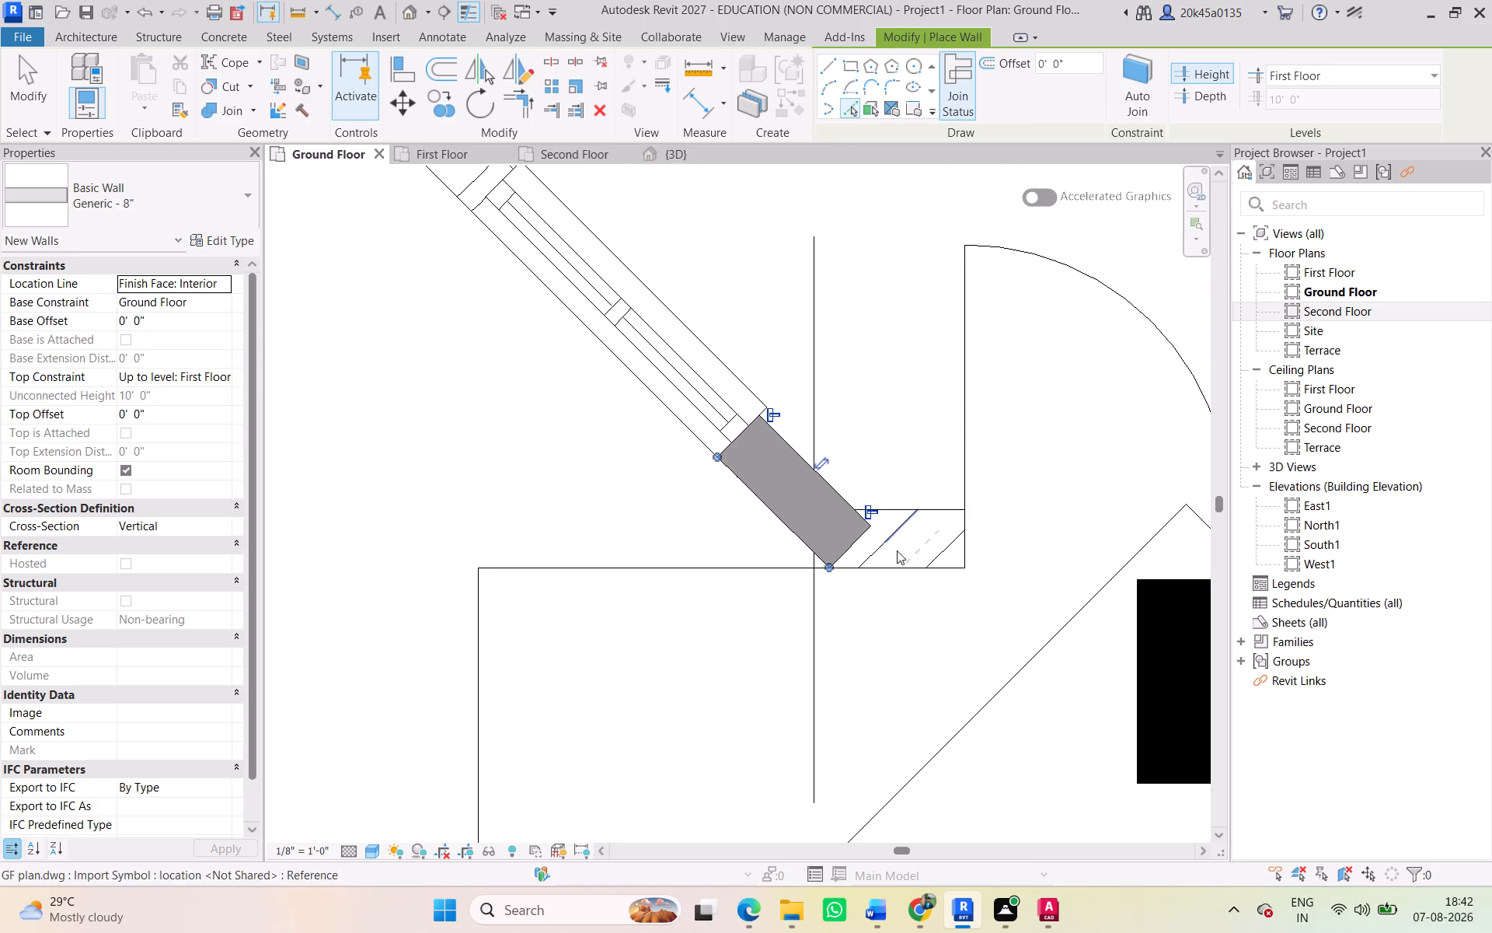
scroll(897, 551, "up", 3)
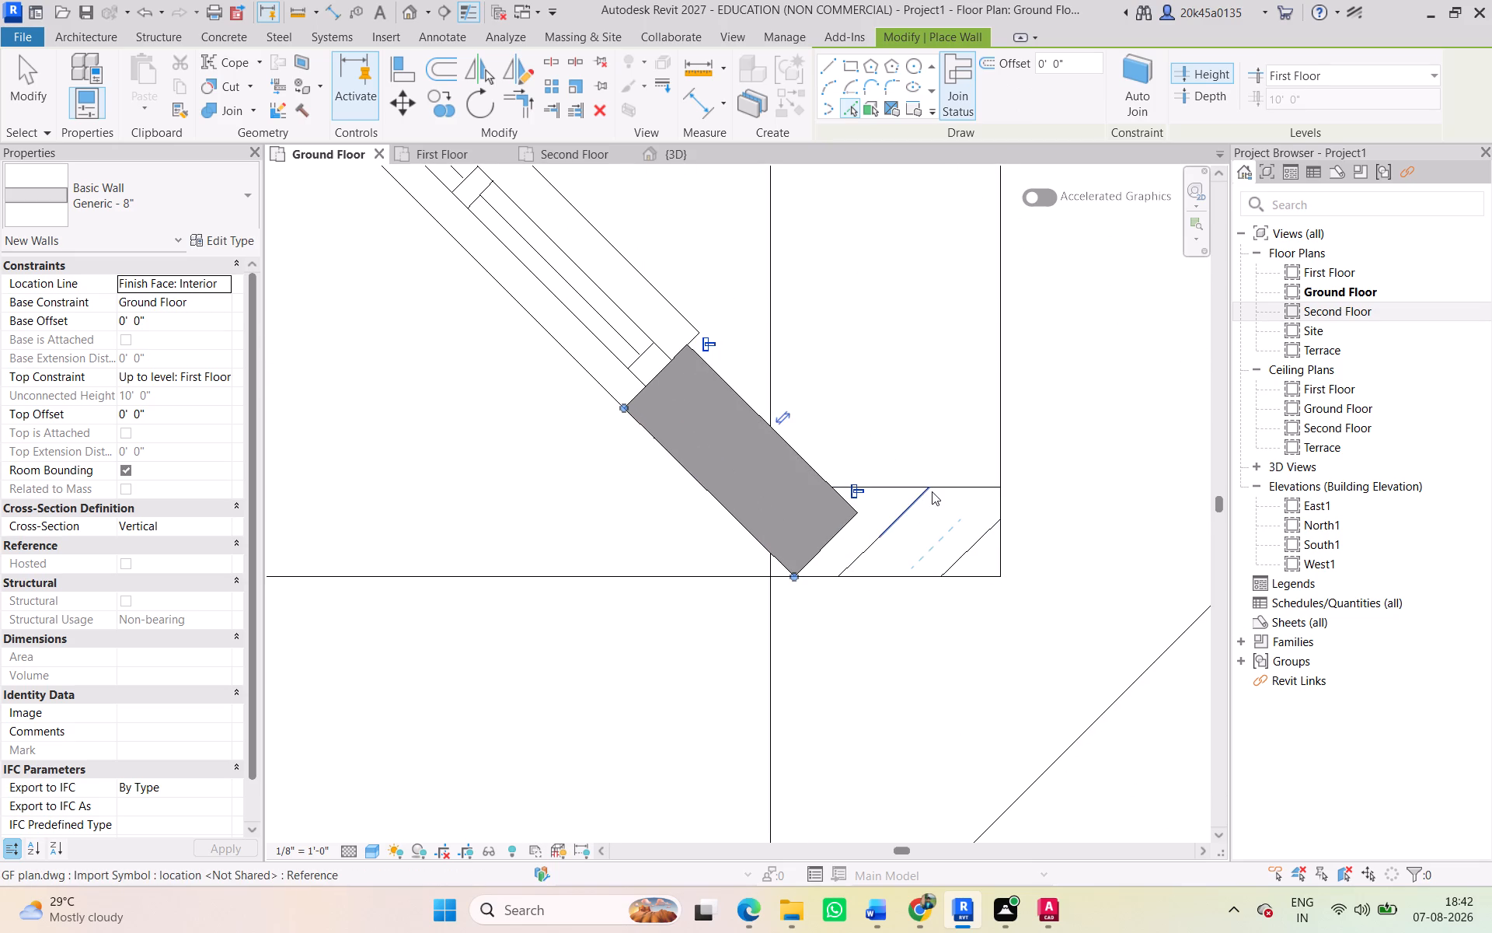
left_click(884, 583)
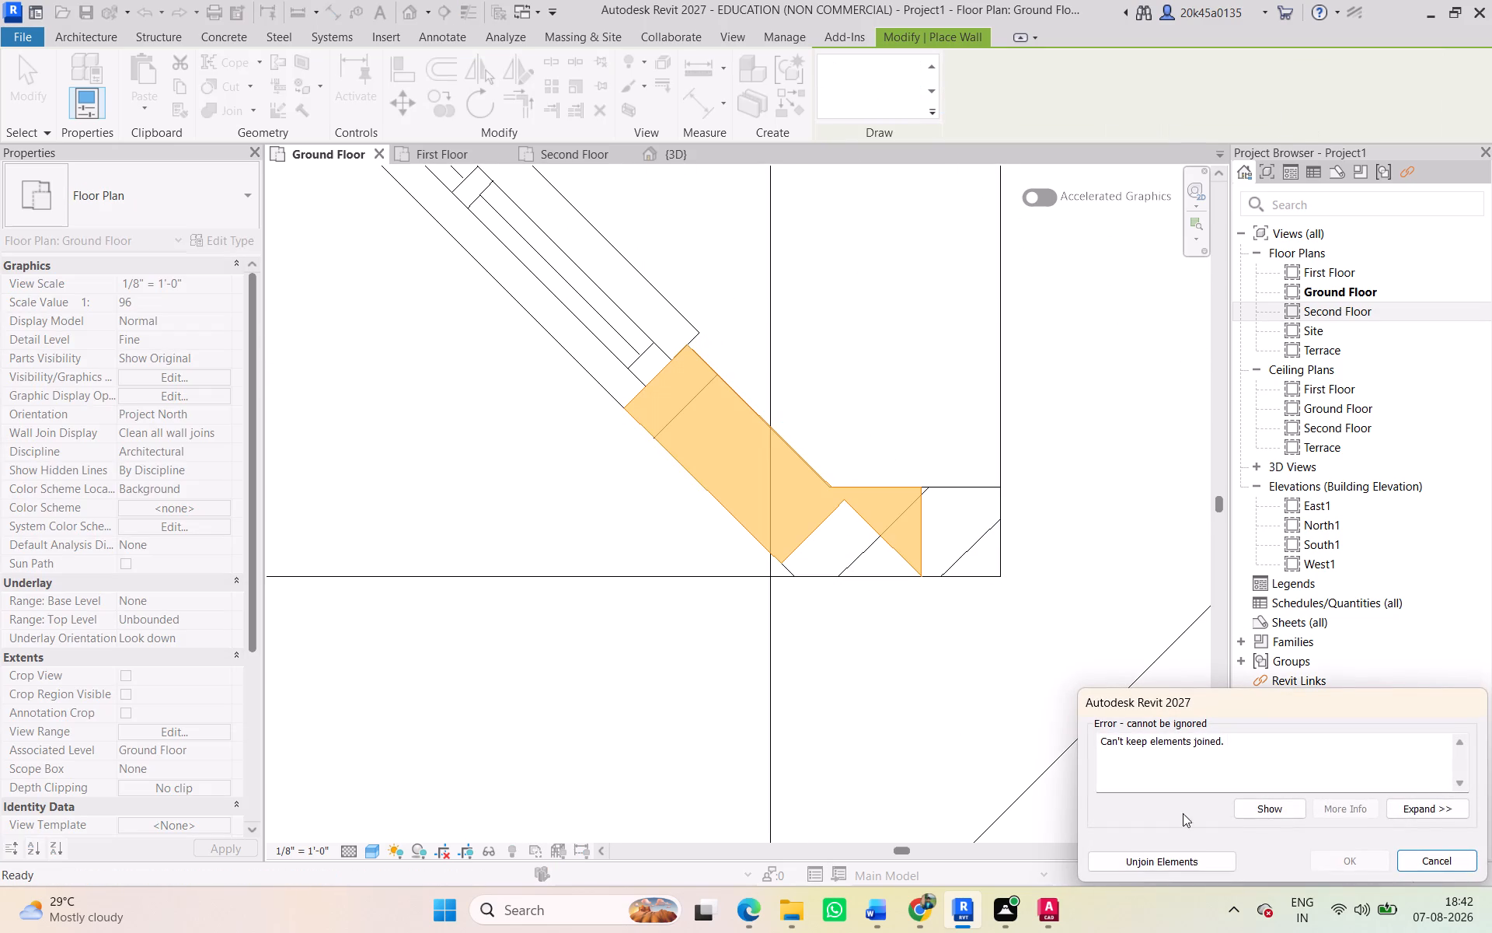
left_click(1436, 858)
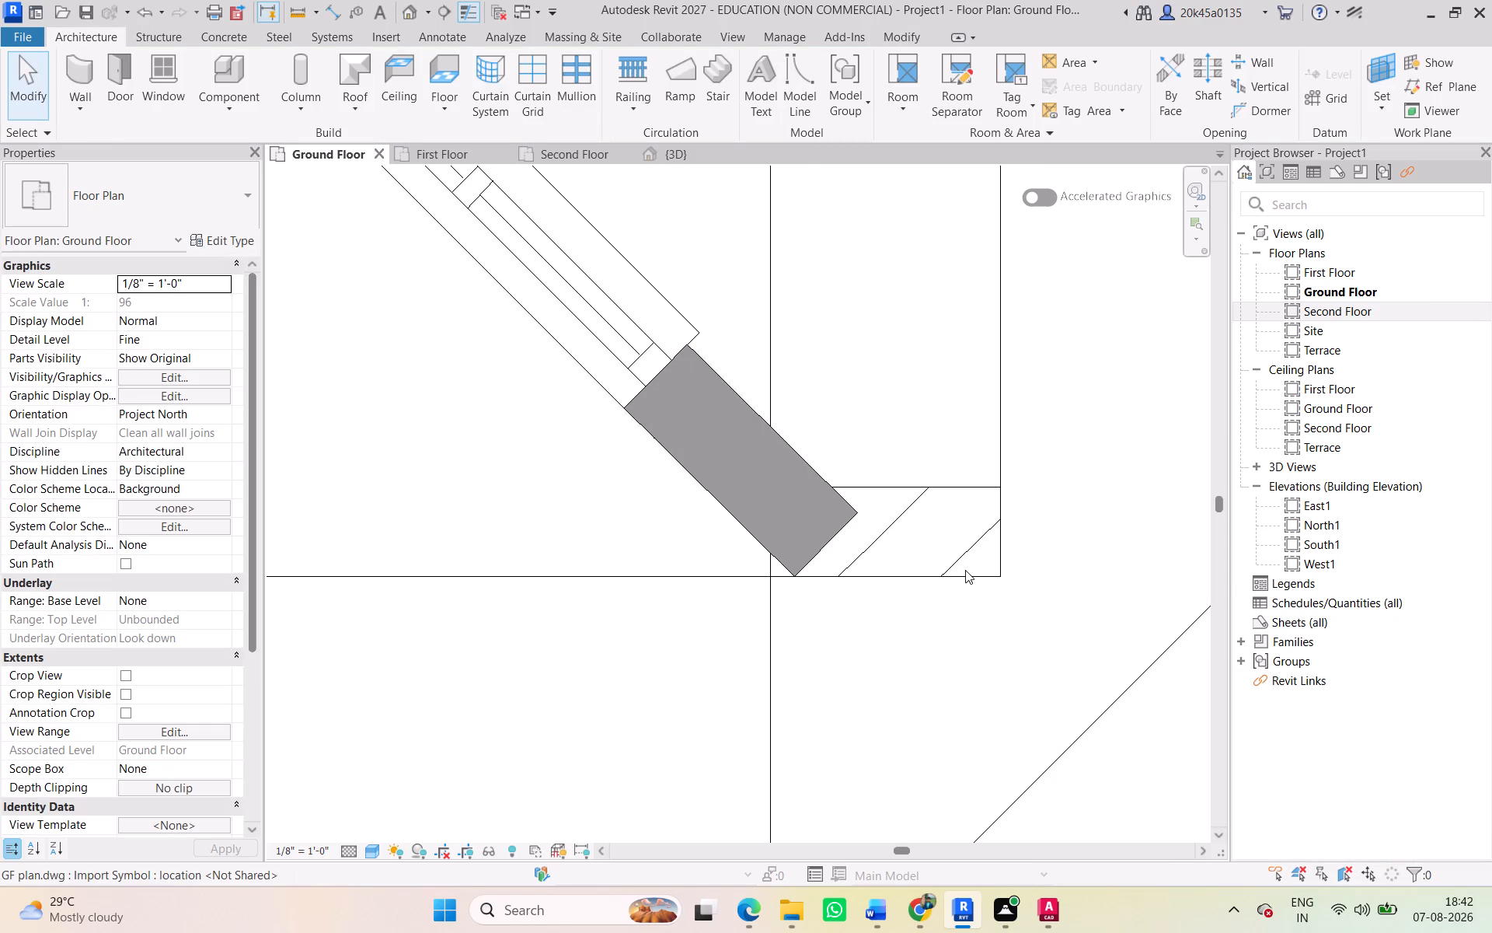
Trace a Generic - 8" wall along the short horizontal line segment nearest the door, east of the angled wall piece.
left_click(94, 68)
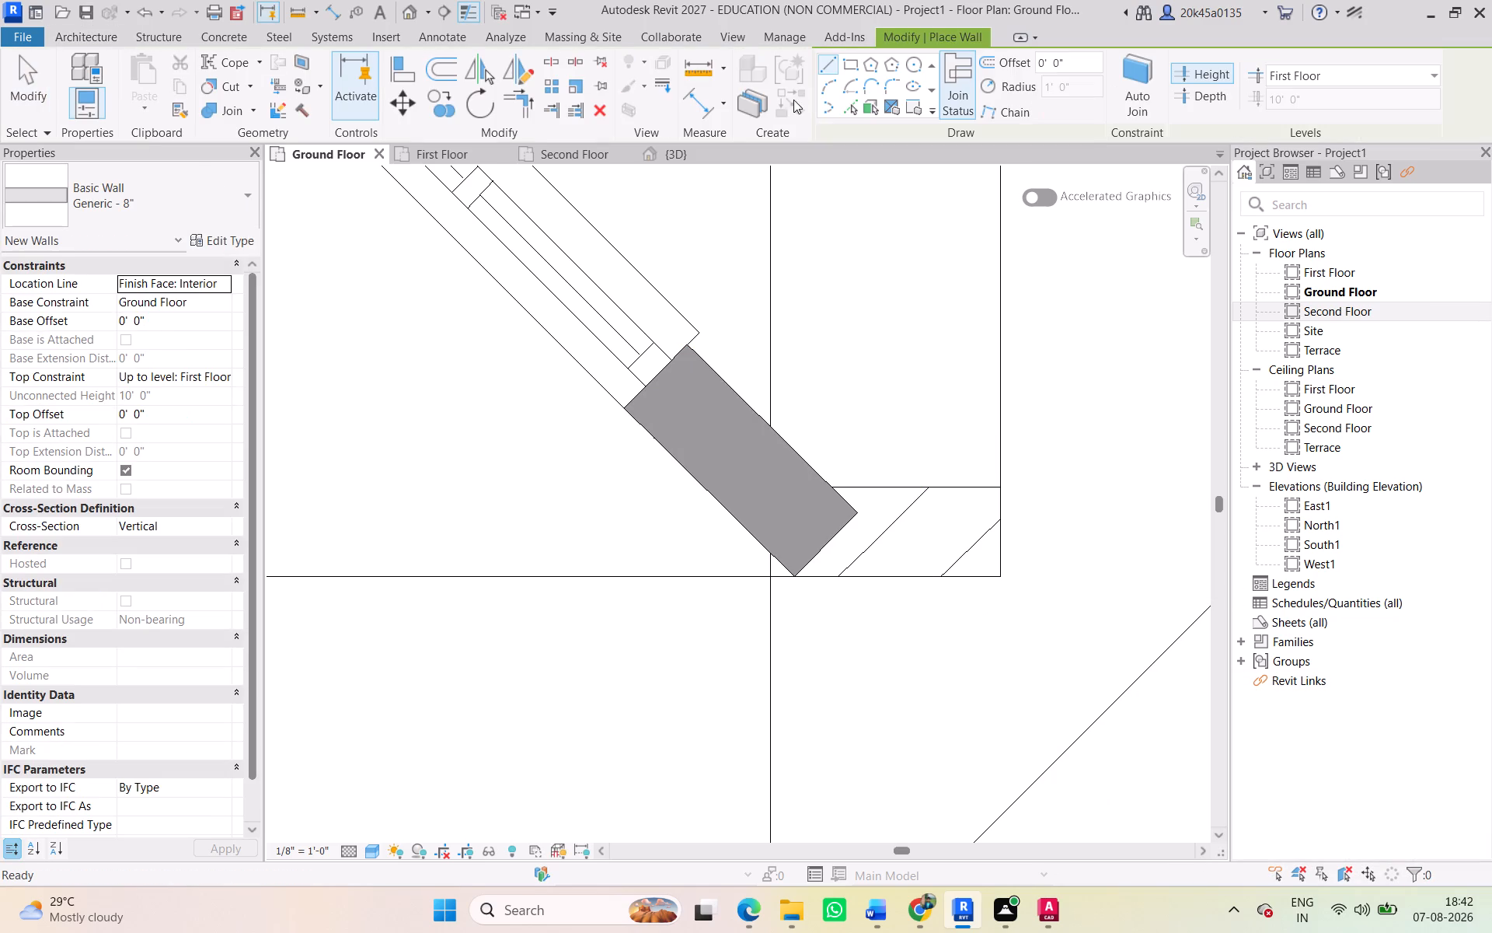
left_click(856, 113)
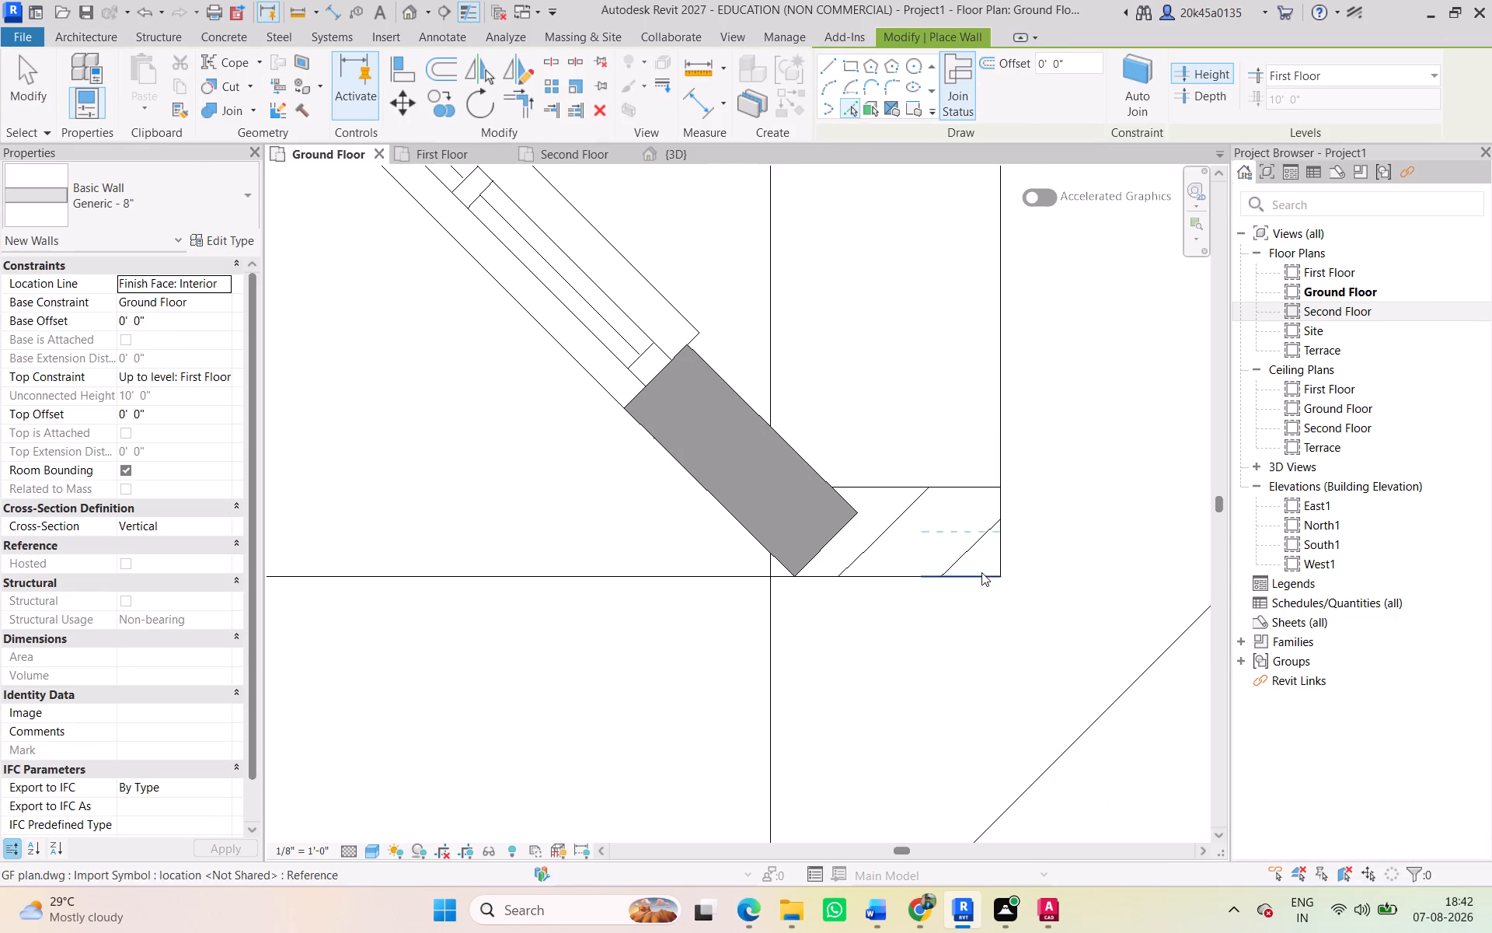
left_click(981, 572)
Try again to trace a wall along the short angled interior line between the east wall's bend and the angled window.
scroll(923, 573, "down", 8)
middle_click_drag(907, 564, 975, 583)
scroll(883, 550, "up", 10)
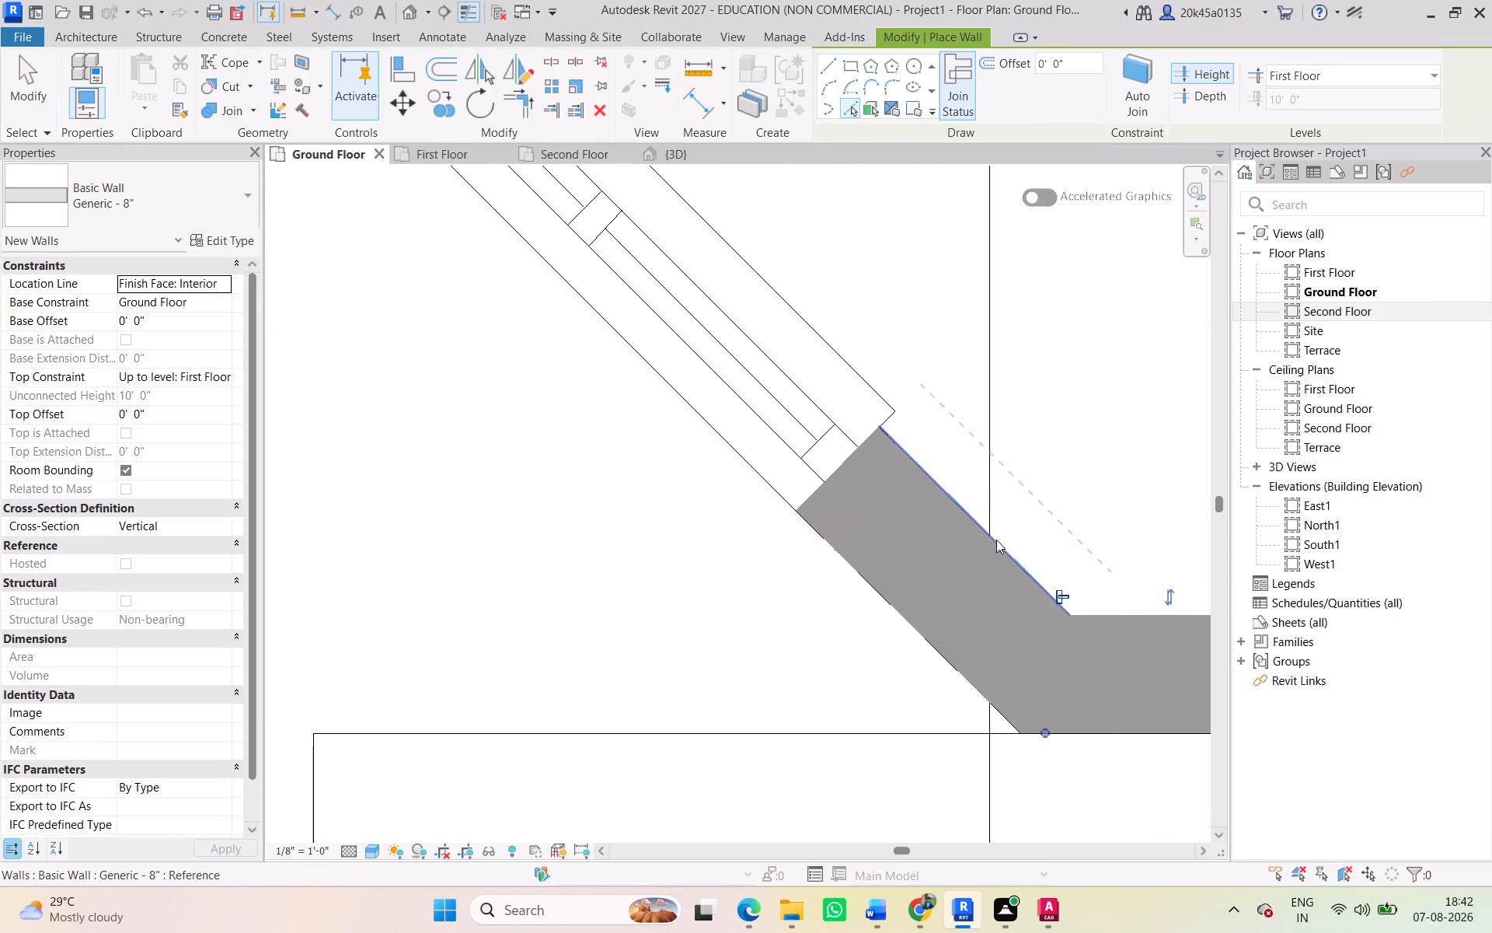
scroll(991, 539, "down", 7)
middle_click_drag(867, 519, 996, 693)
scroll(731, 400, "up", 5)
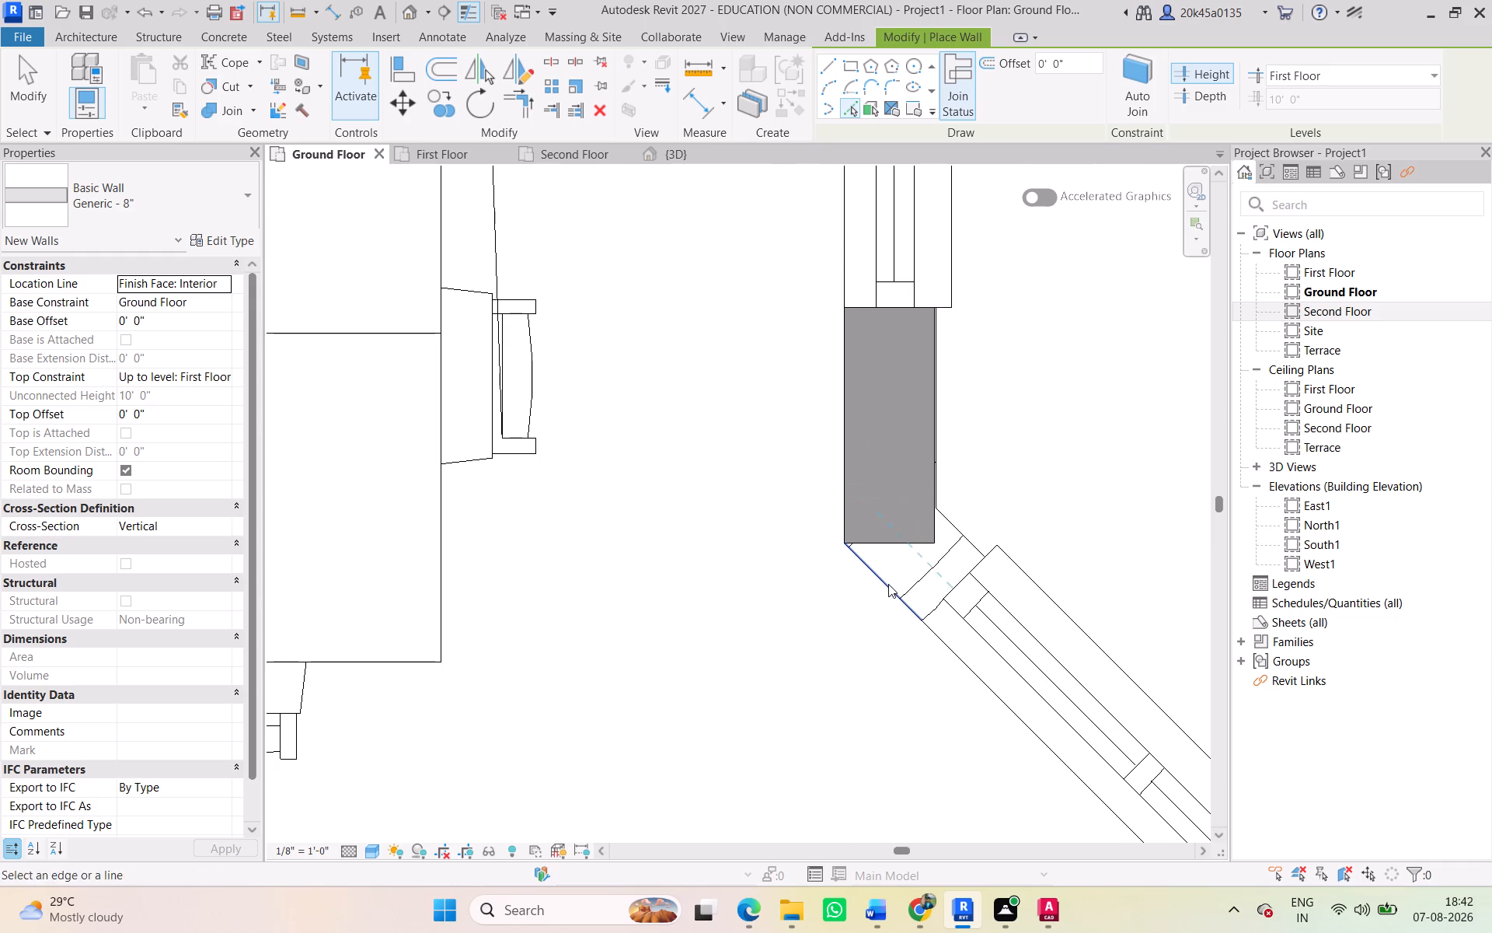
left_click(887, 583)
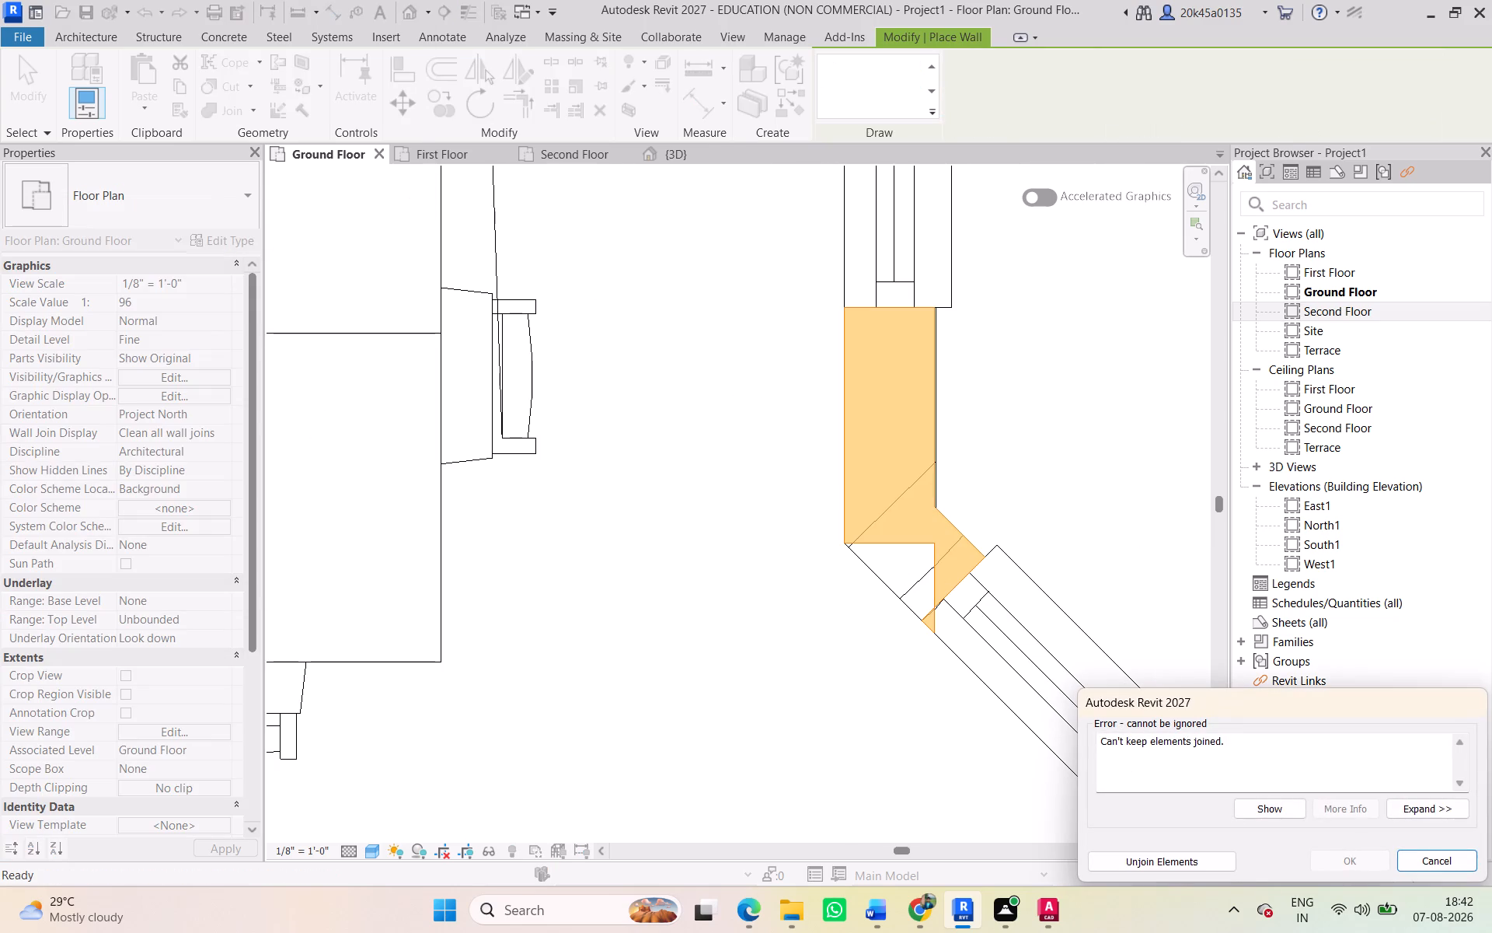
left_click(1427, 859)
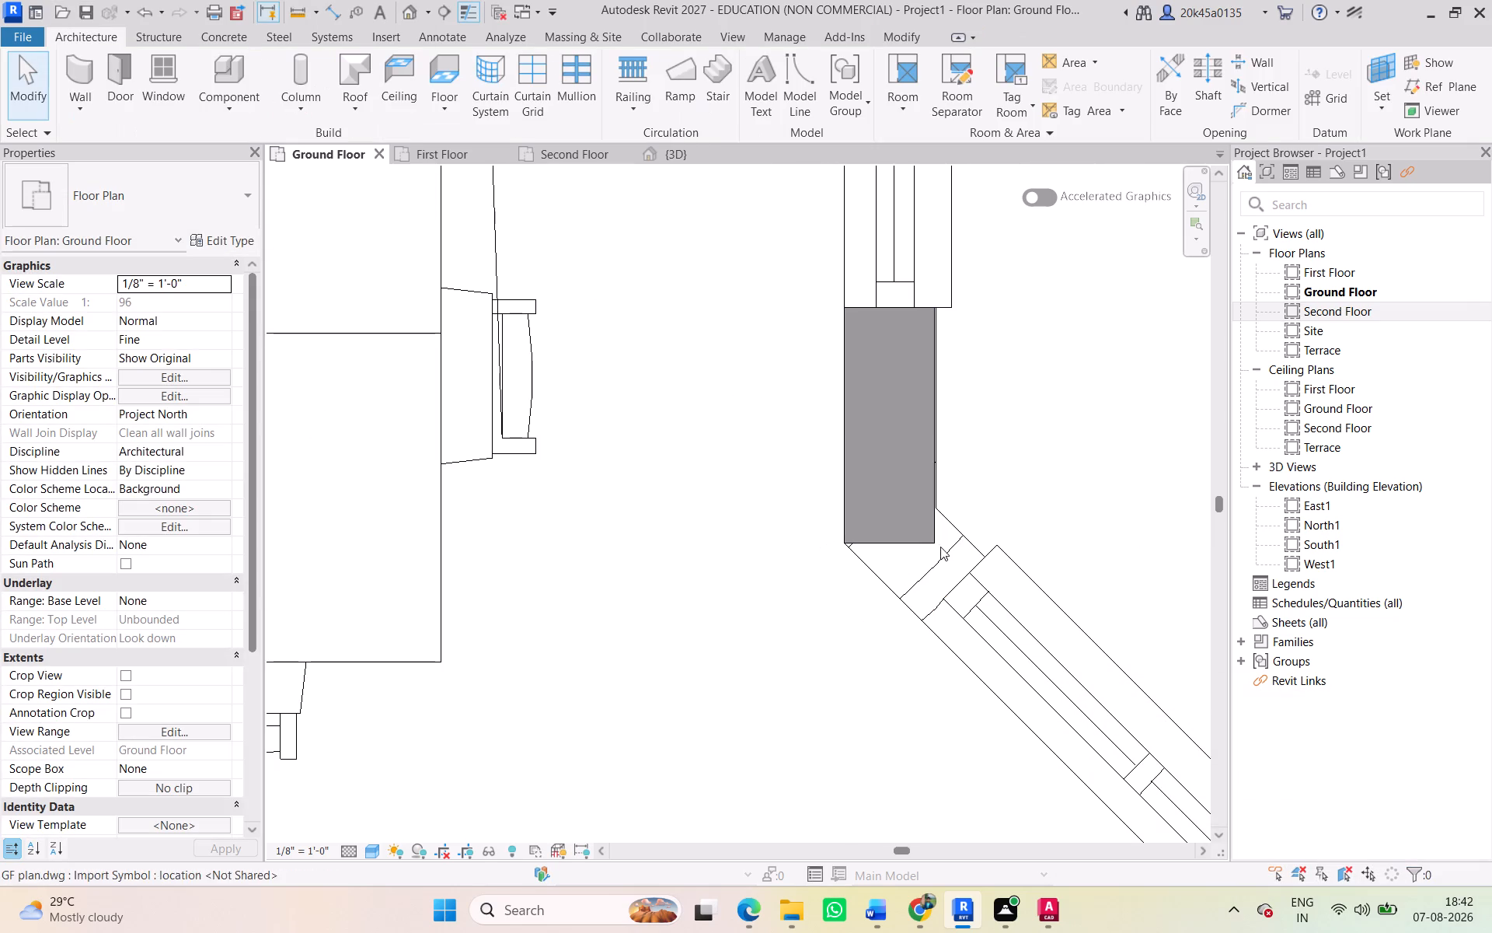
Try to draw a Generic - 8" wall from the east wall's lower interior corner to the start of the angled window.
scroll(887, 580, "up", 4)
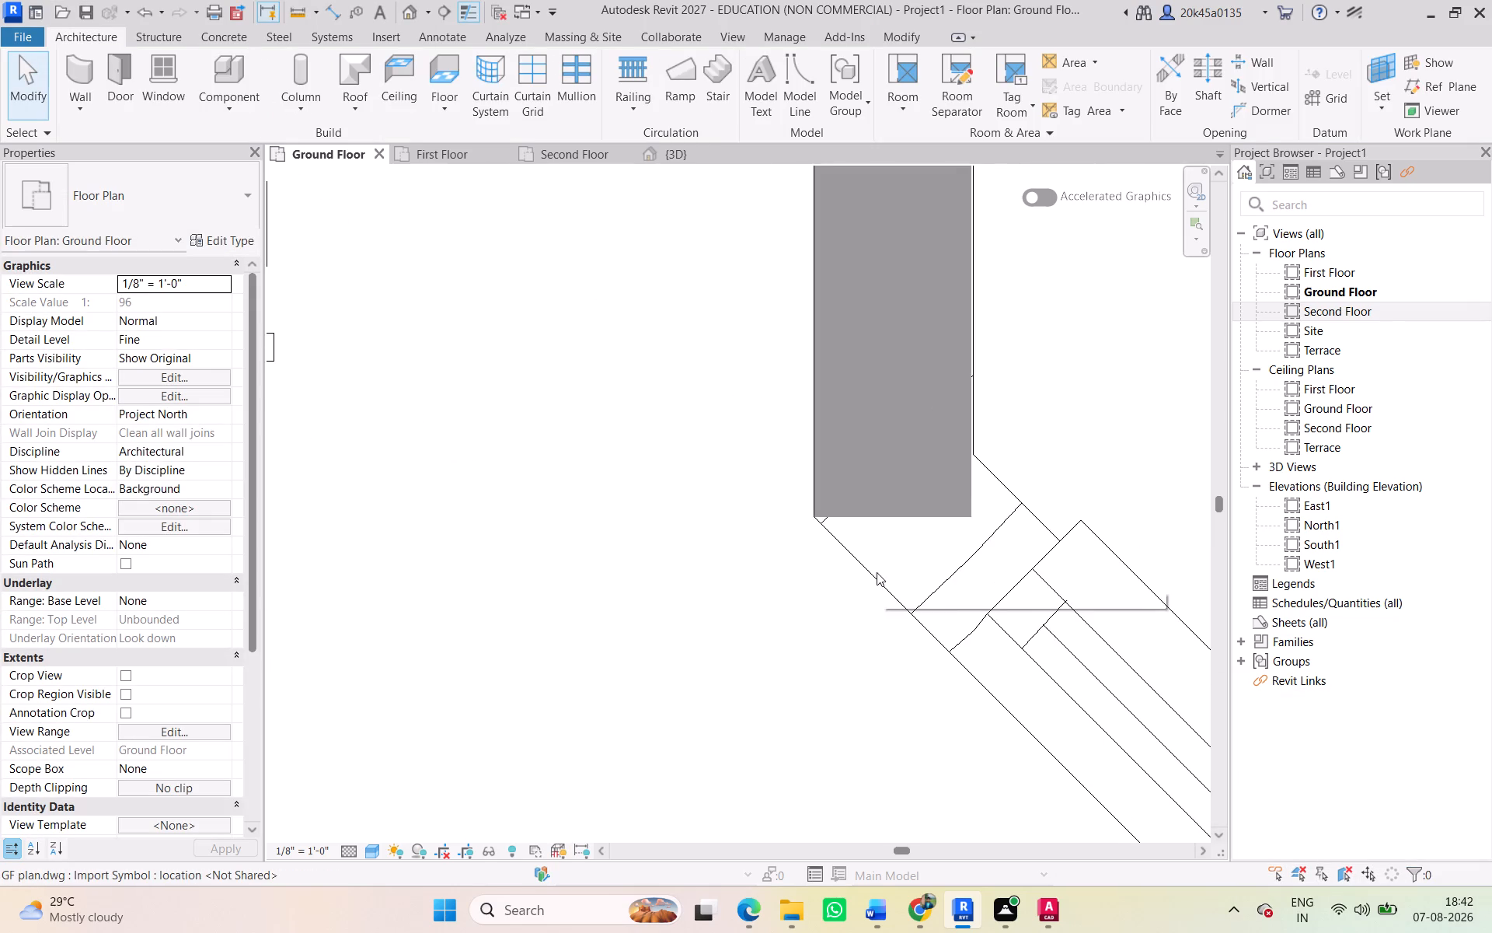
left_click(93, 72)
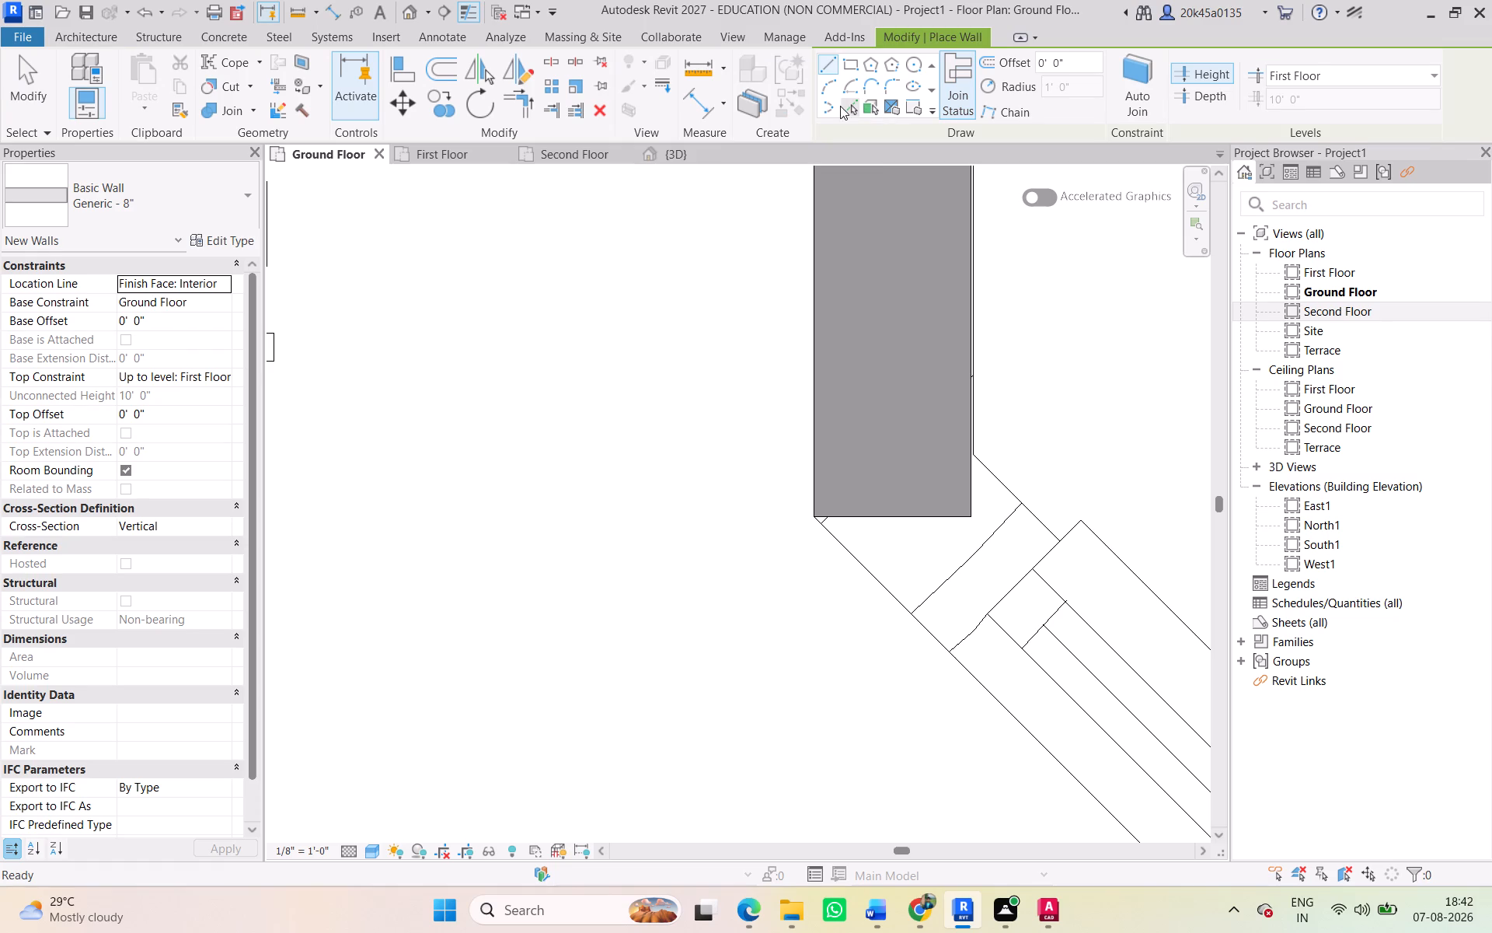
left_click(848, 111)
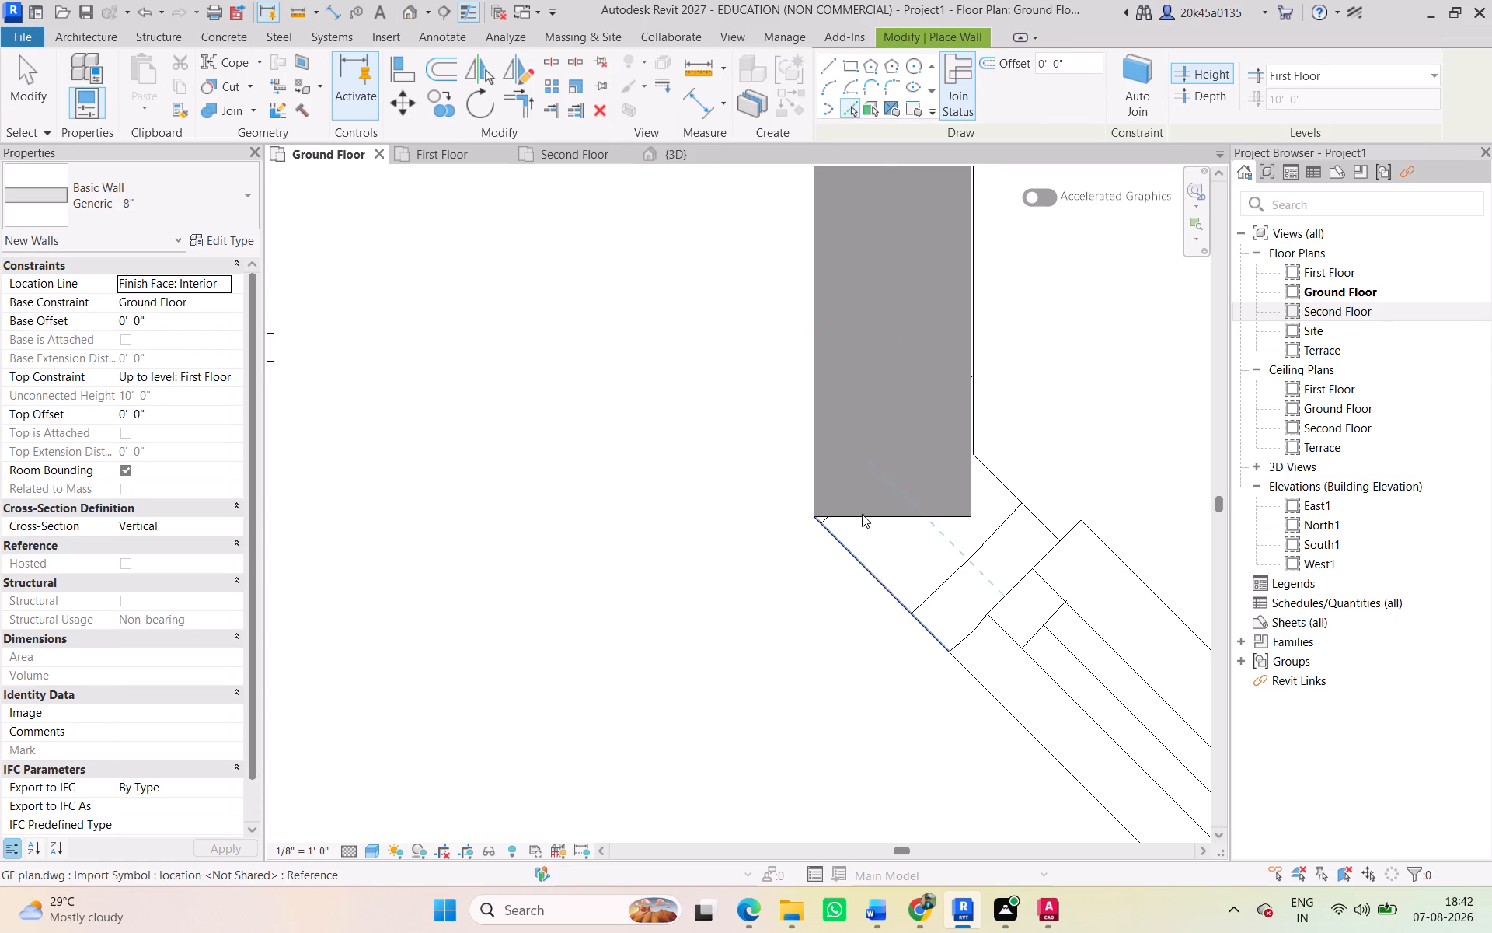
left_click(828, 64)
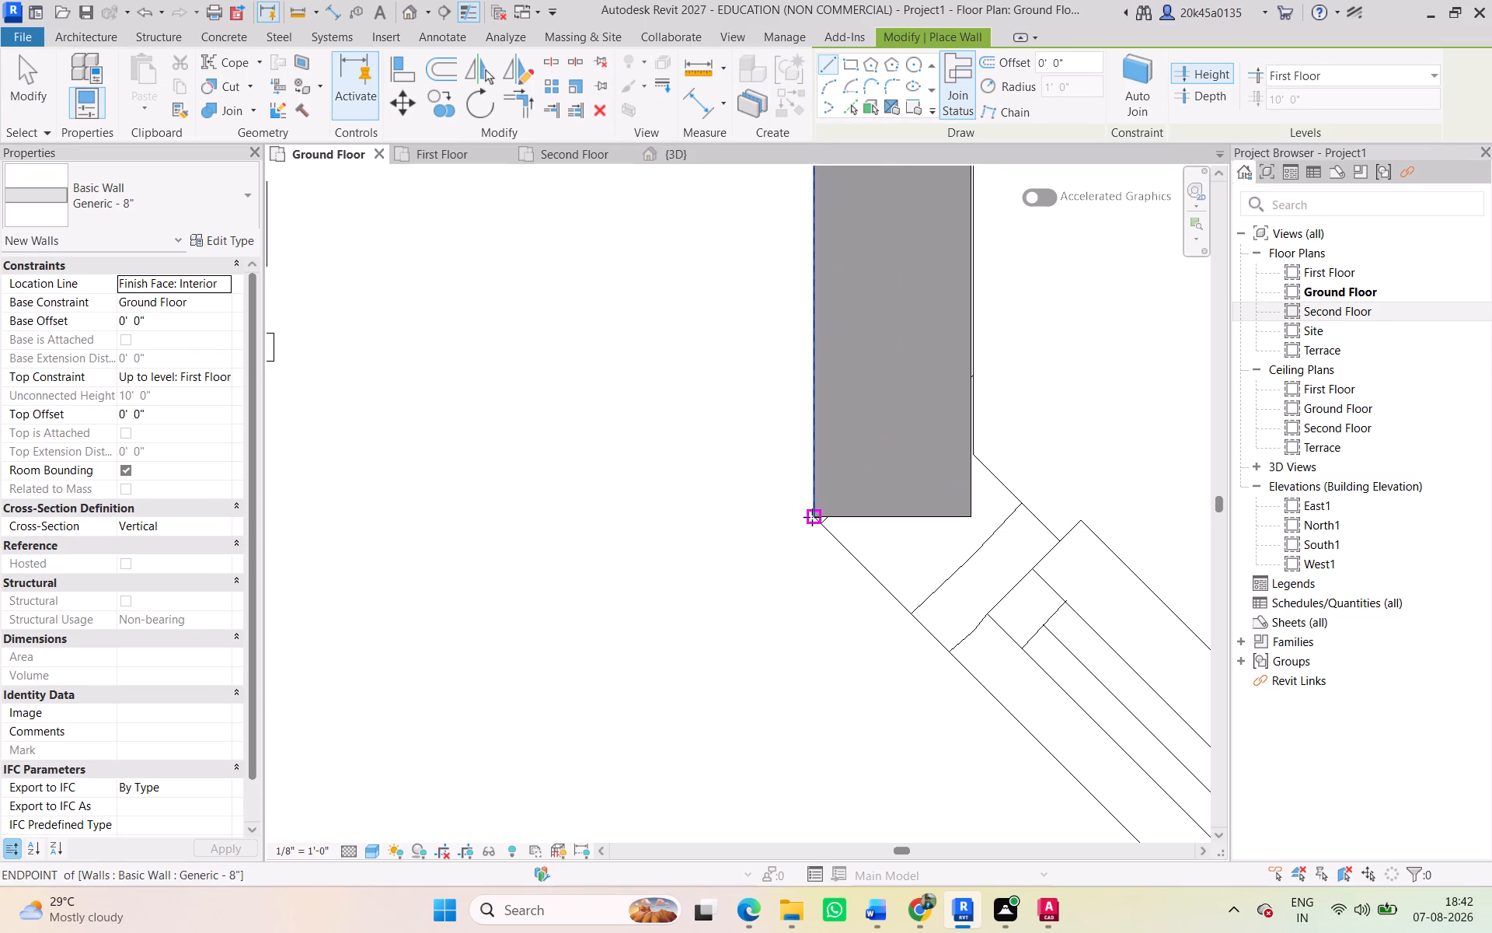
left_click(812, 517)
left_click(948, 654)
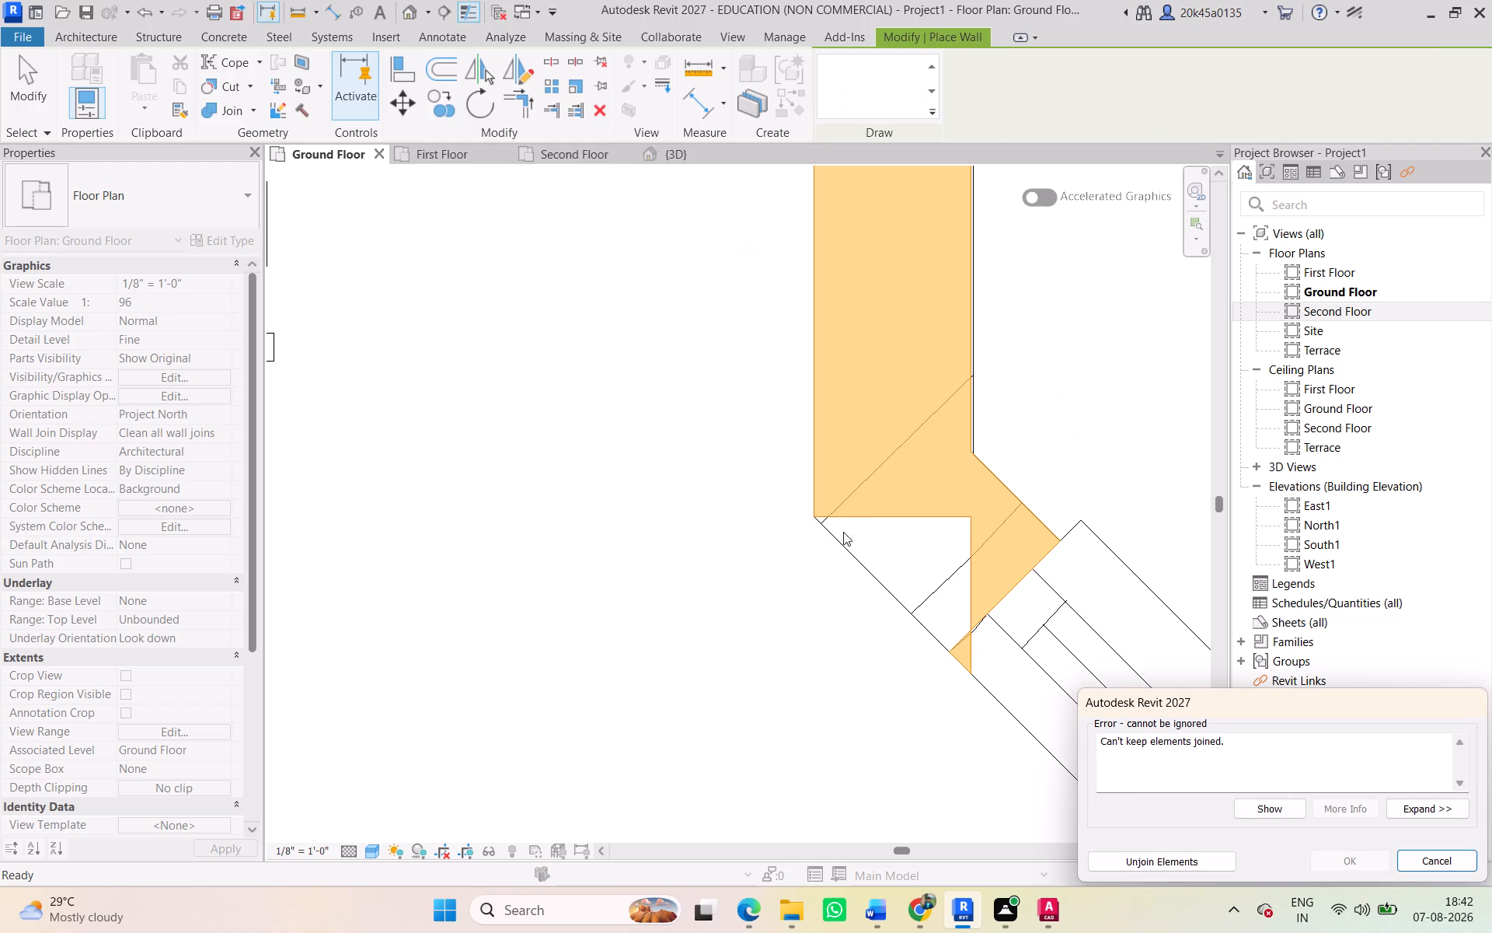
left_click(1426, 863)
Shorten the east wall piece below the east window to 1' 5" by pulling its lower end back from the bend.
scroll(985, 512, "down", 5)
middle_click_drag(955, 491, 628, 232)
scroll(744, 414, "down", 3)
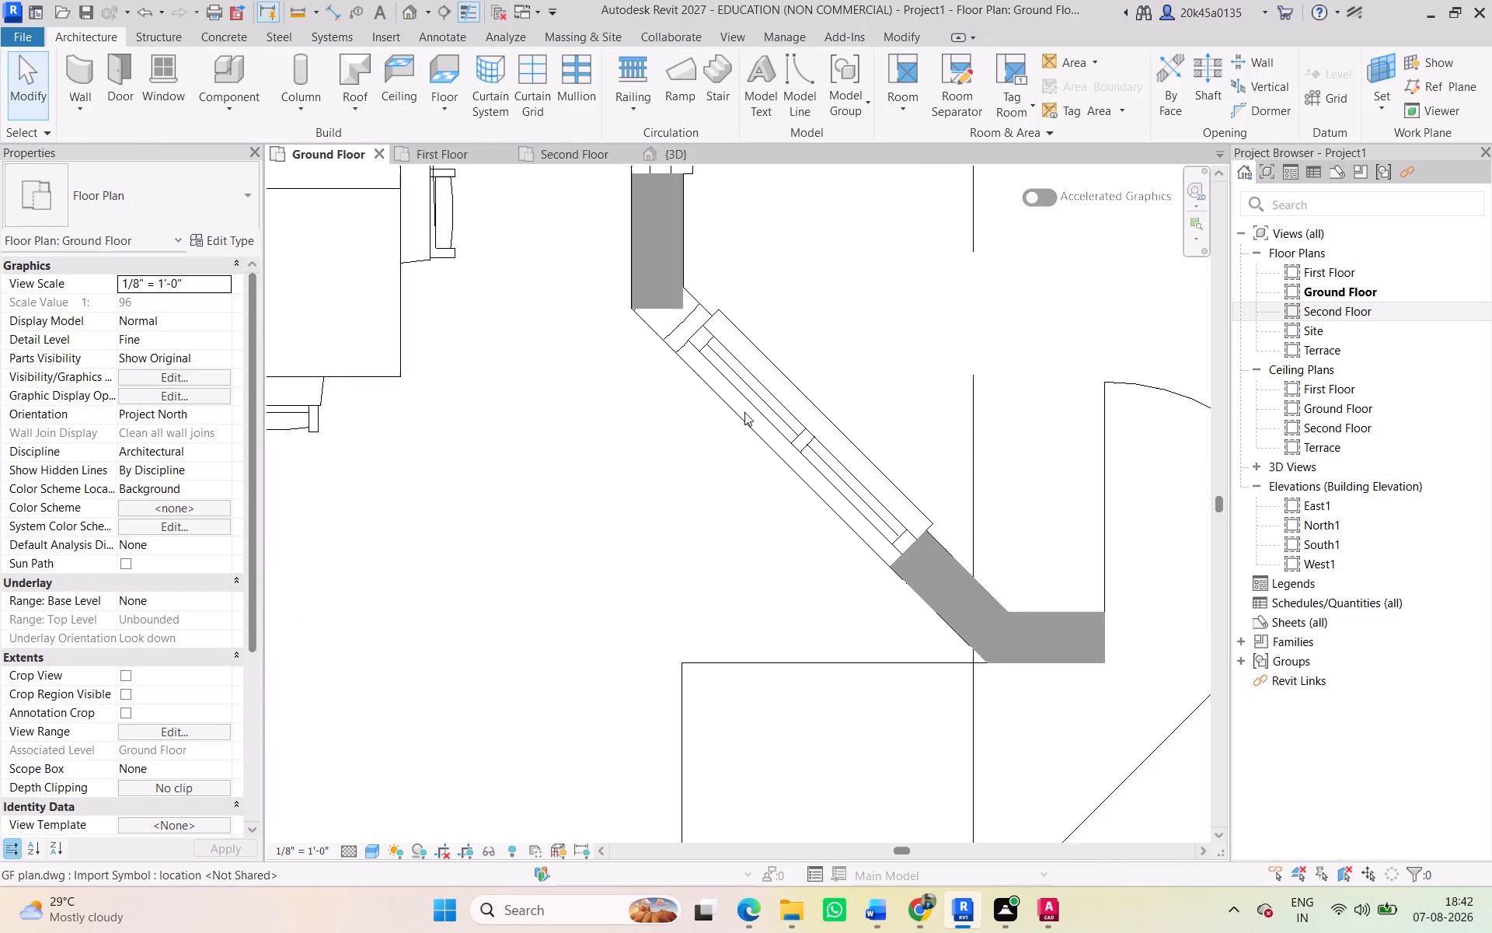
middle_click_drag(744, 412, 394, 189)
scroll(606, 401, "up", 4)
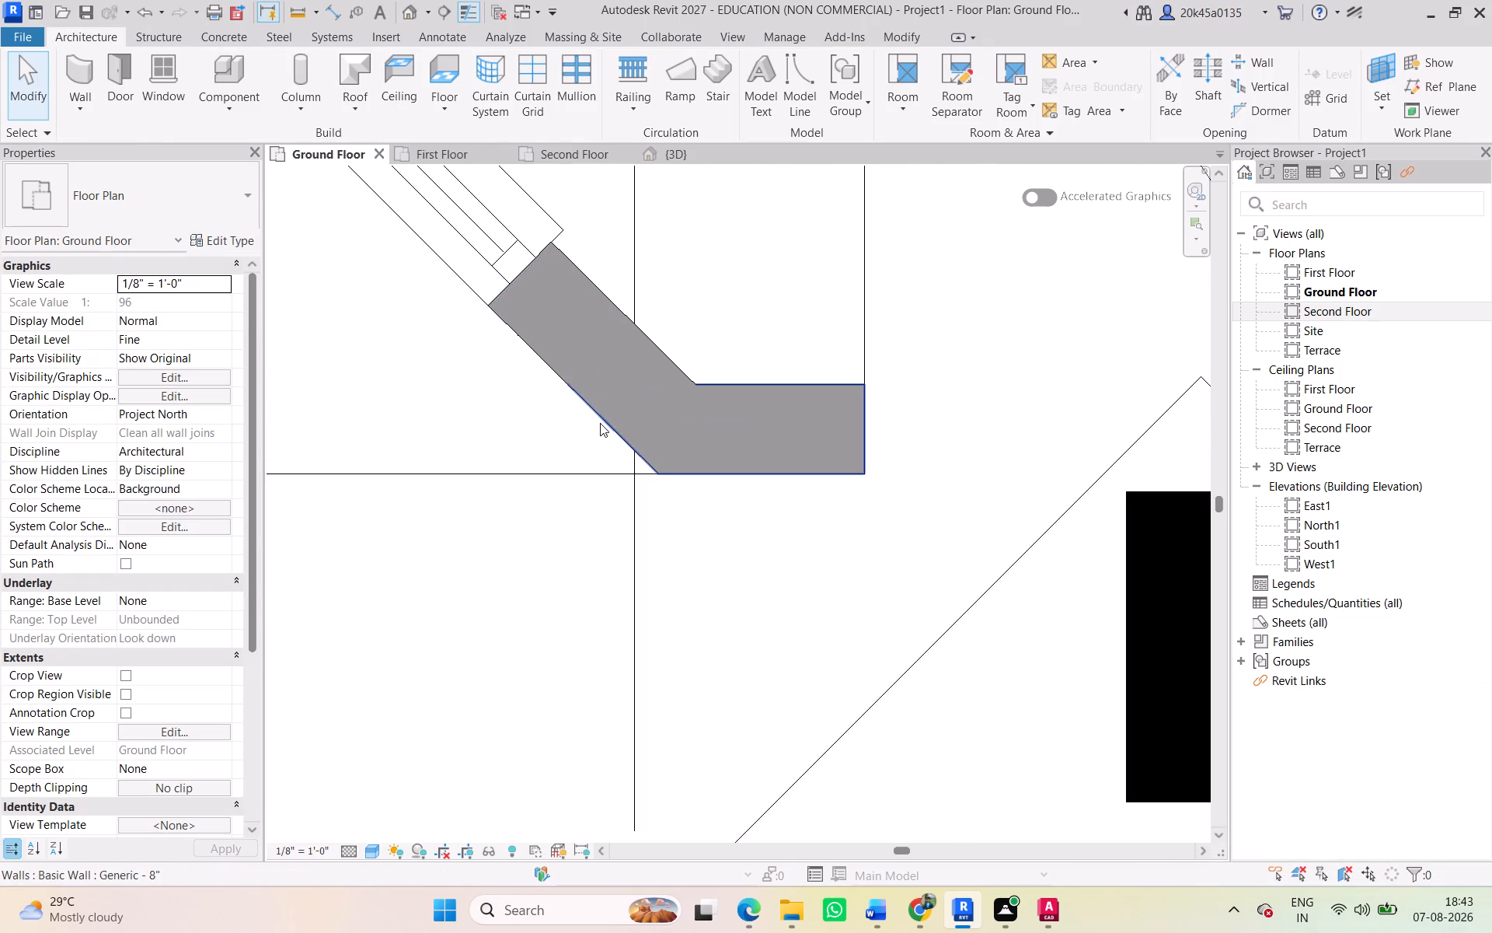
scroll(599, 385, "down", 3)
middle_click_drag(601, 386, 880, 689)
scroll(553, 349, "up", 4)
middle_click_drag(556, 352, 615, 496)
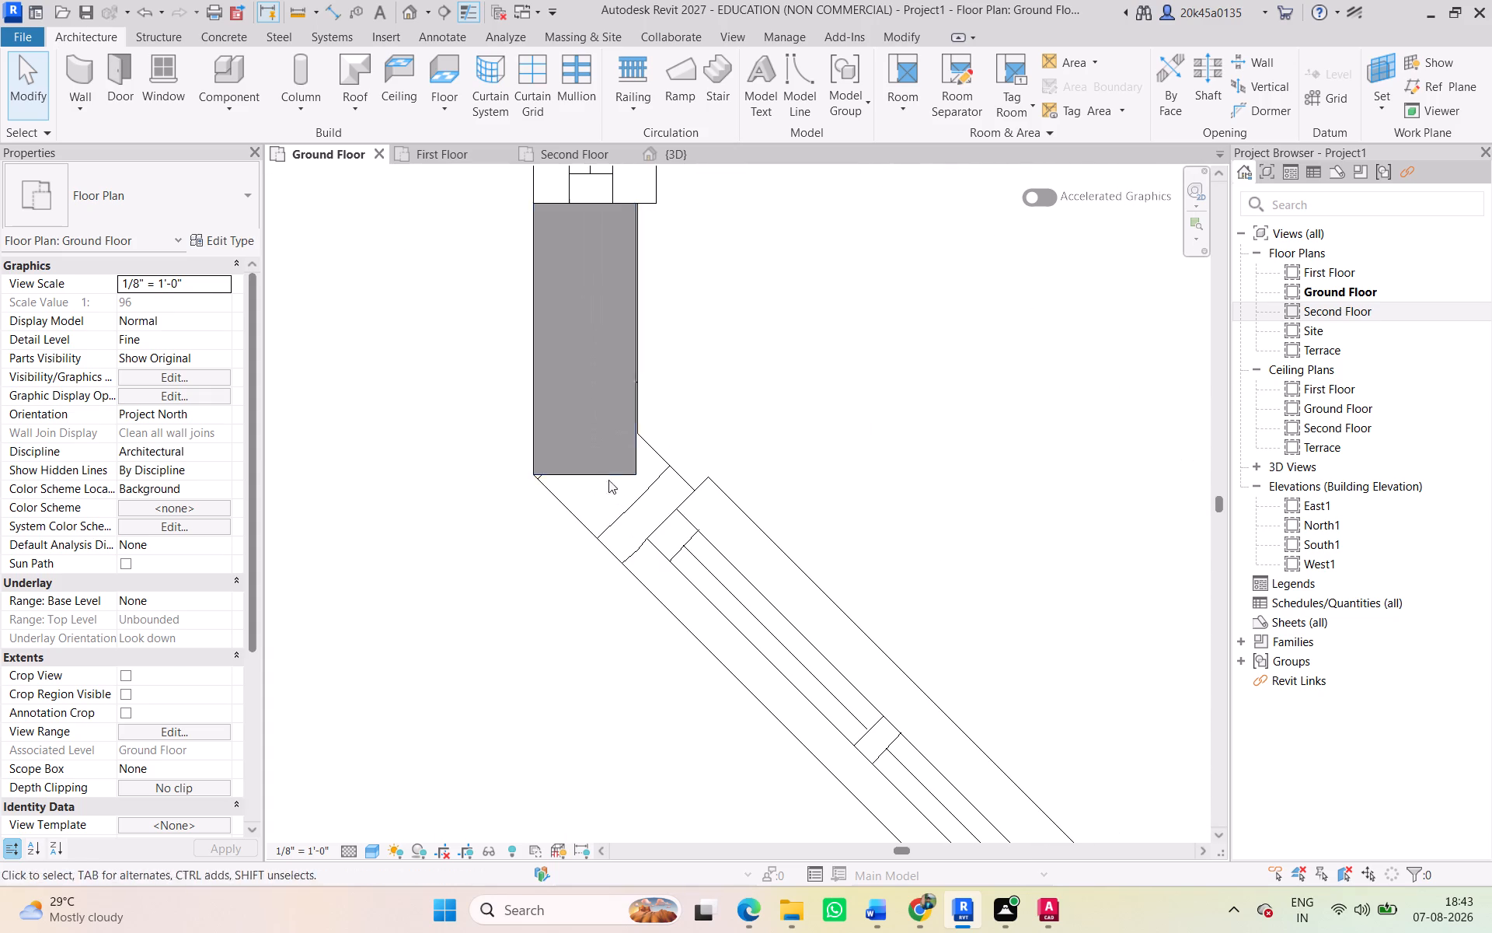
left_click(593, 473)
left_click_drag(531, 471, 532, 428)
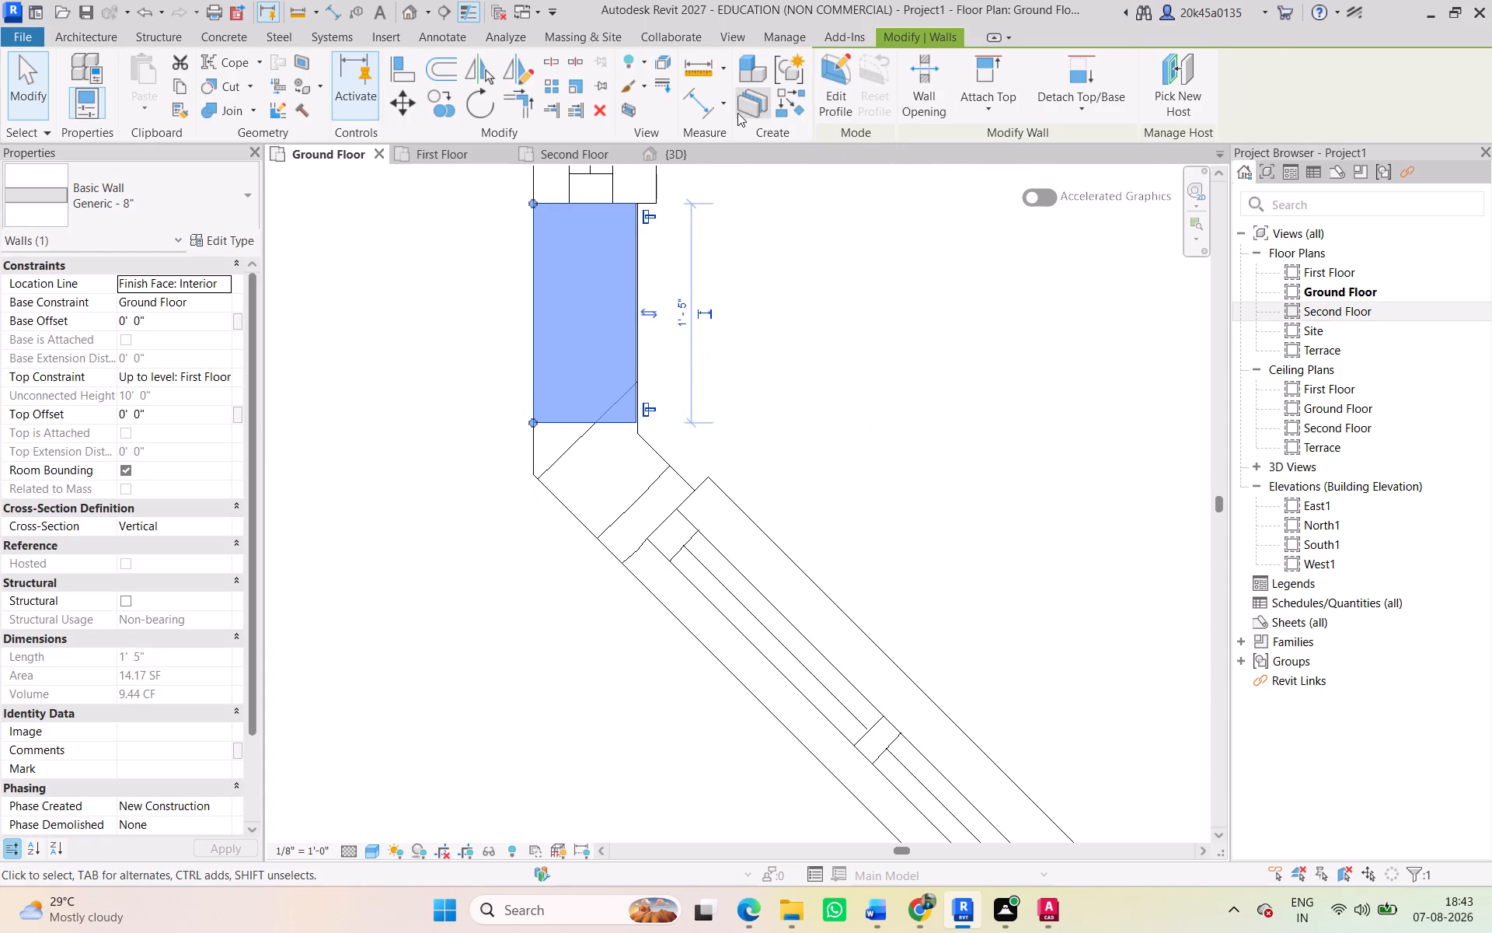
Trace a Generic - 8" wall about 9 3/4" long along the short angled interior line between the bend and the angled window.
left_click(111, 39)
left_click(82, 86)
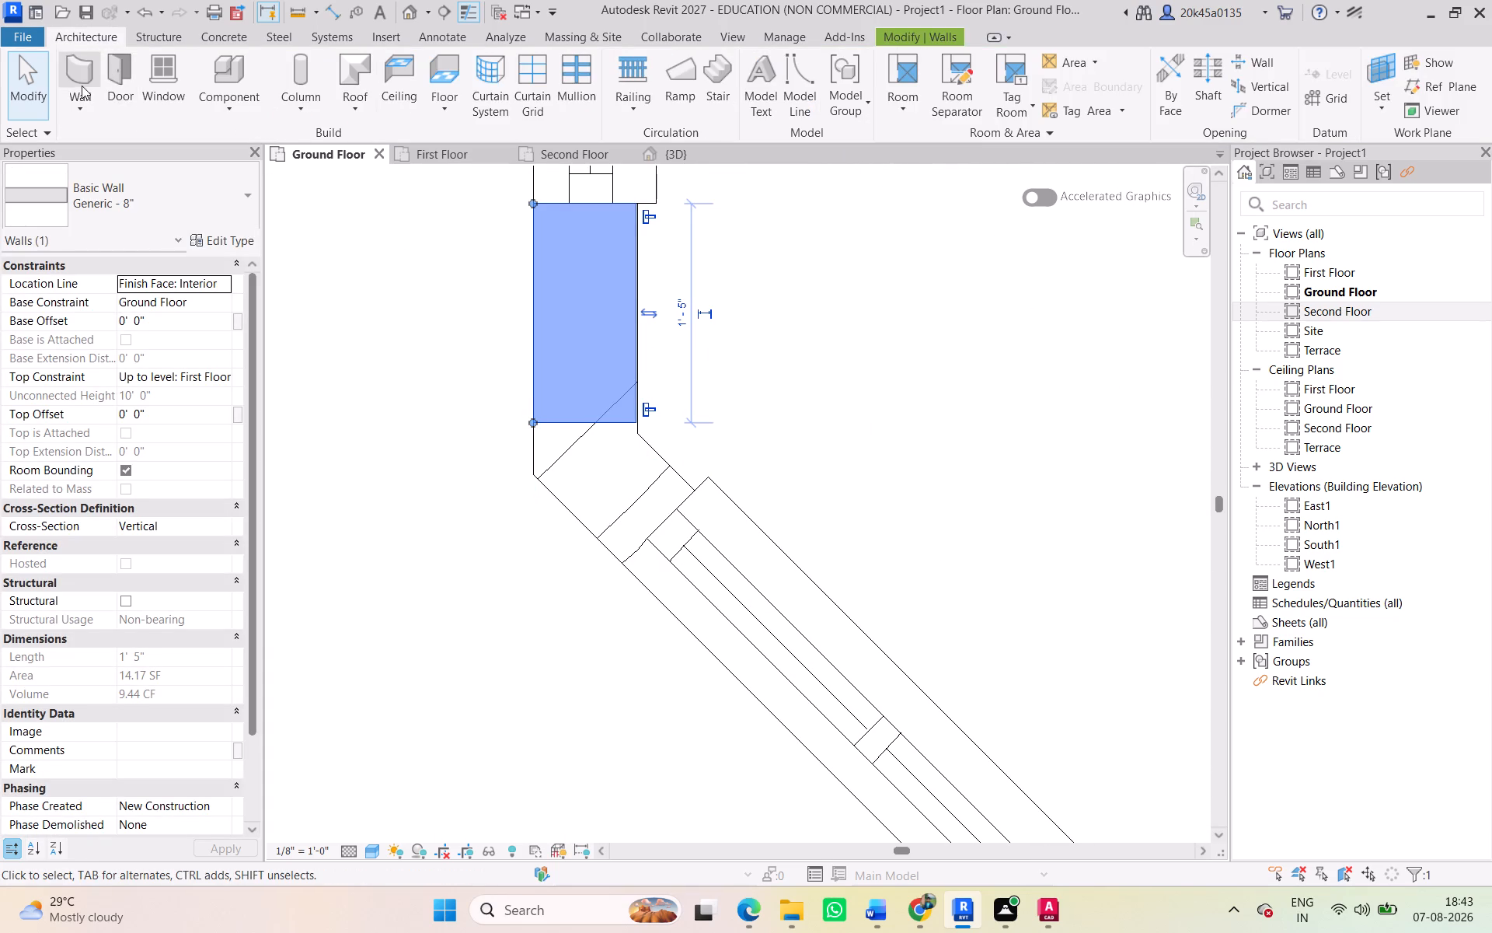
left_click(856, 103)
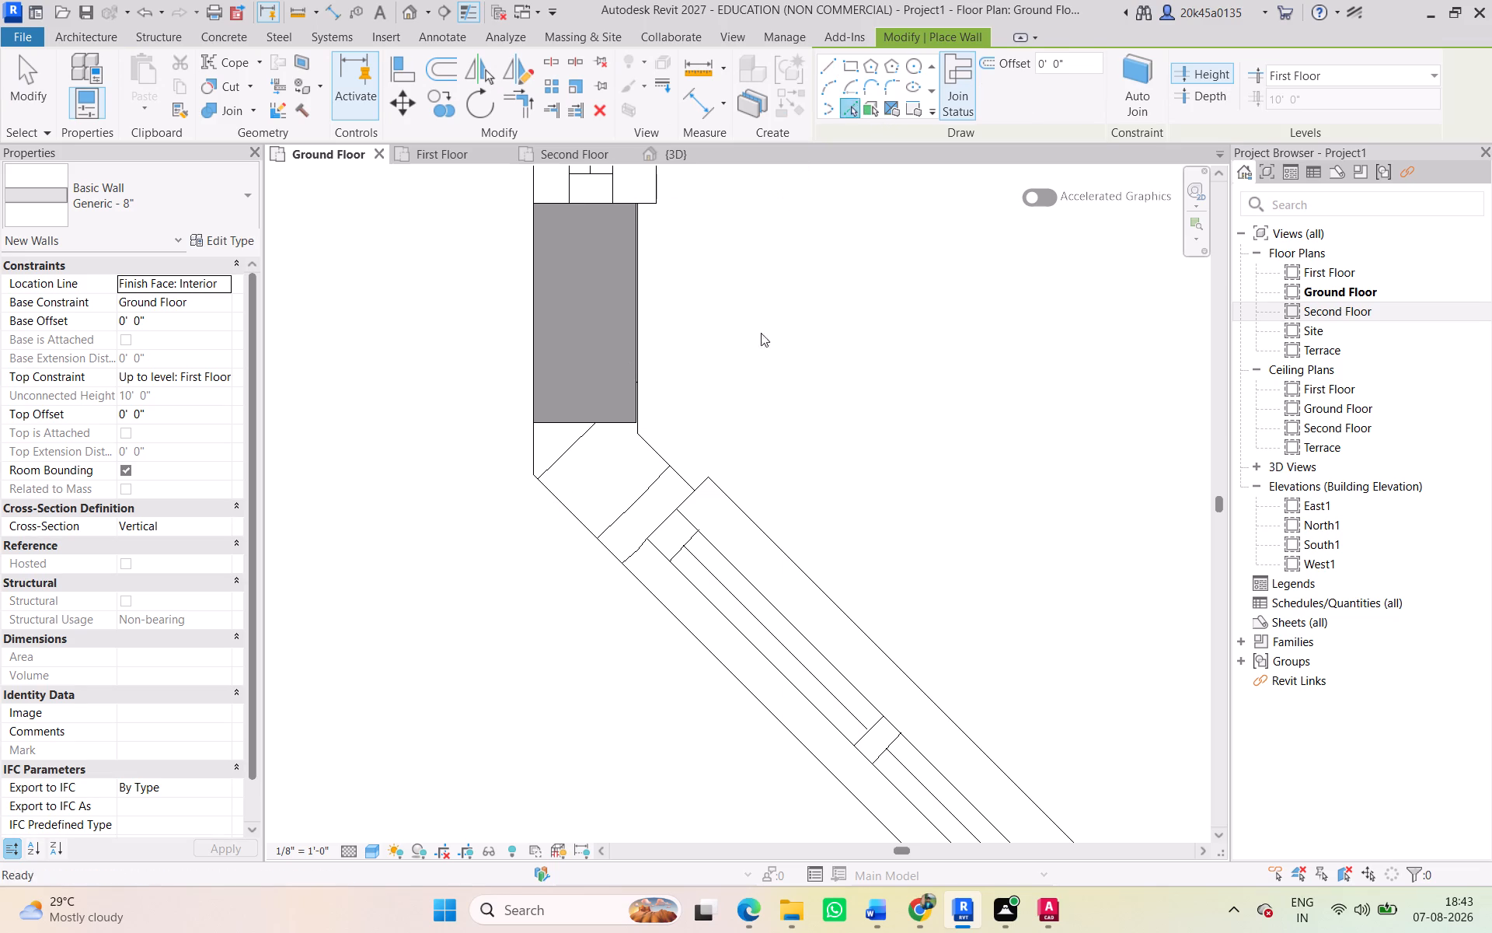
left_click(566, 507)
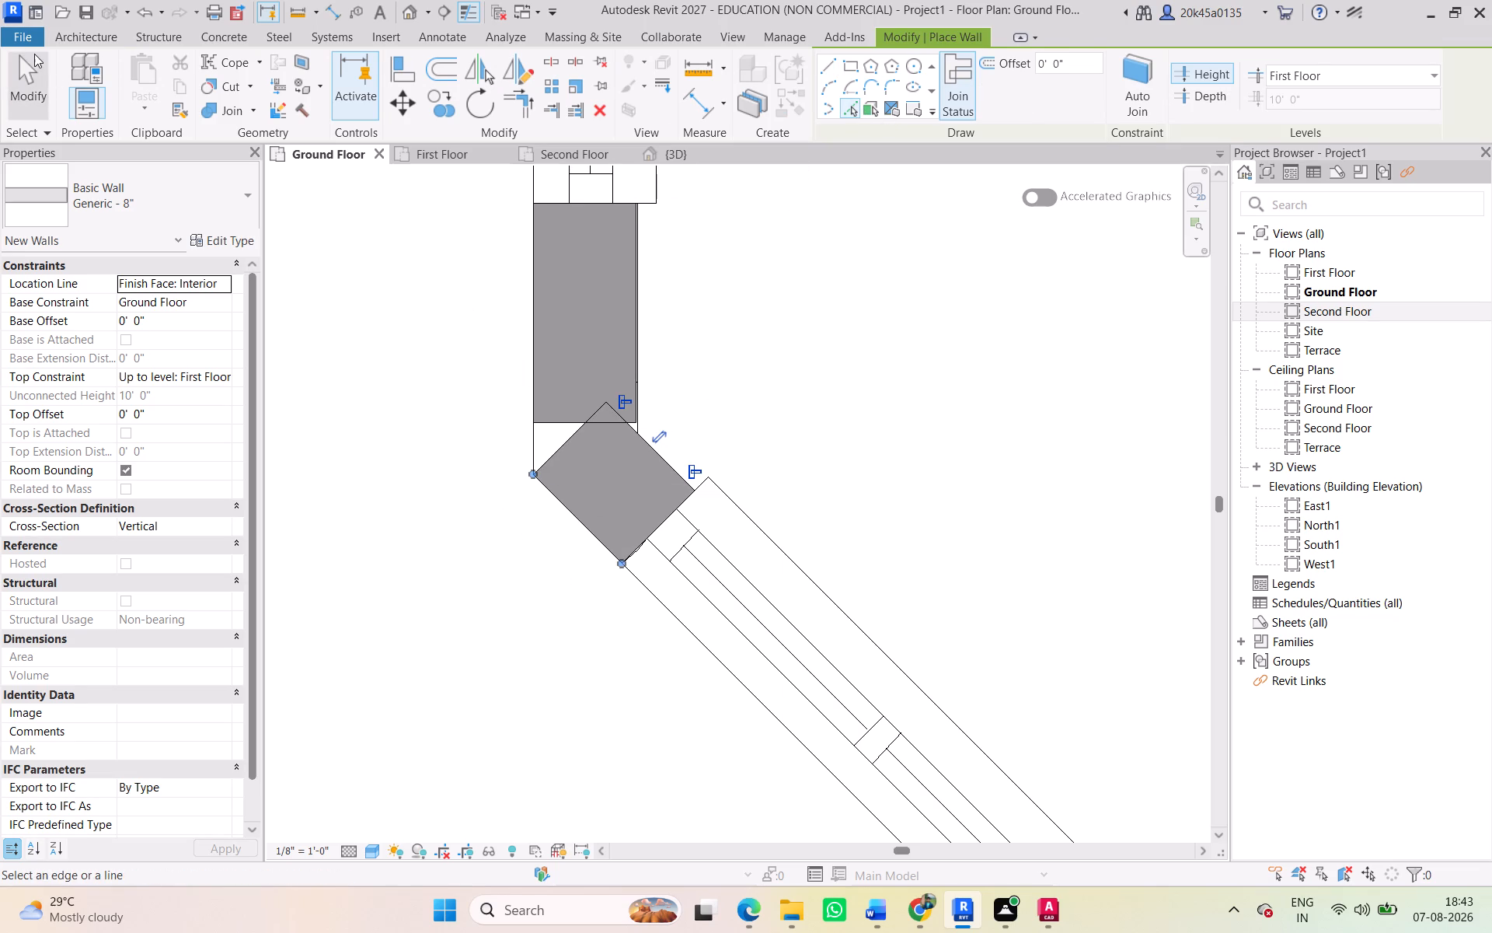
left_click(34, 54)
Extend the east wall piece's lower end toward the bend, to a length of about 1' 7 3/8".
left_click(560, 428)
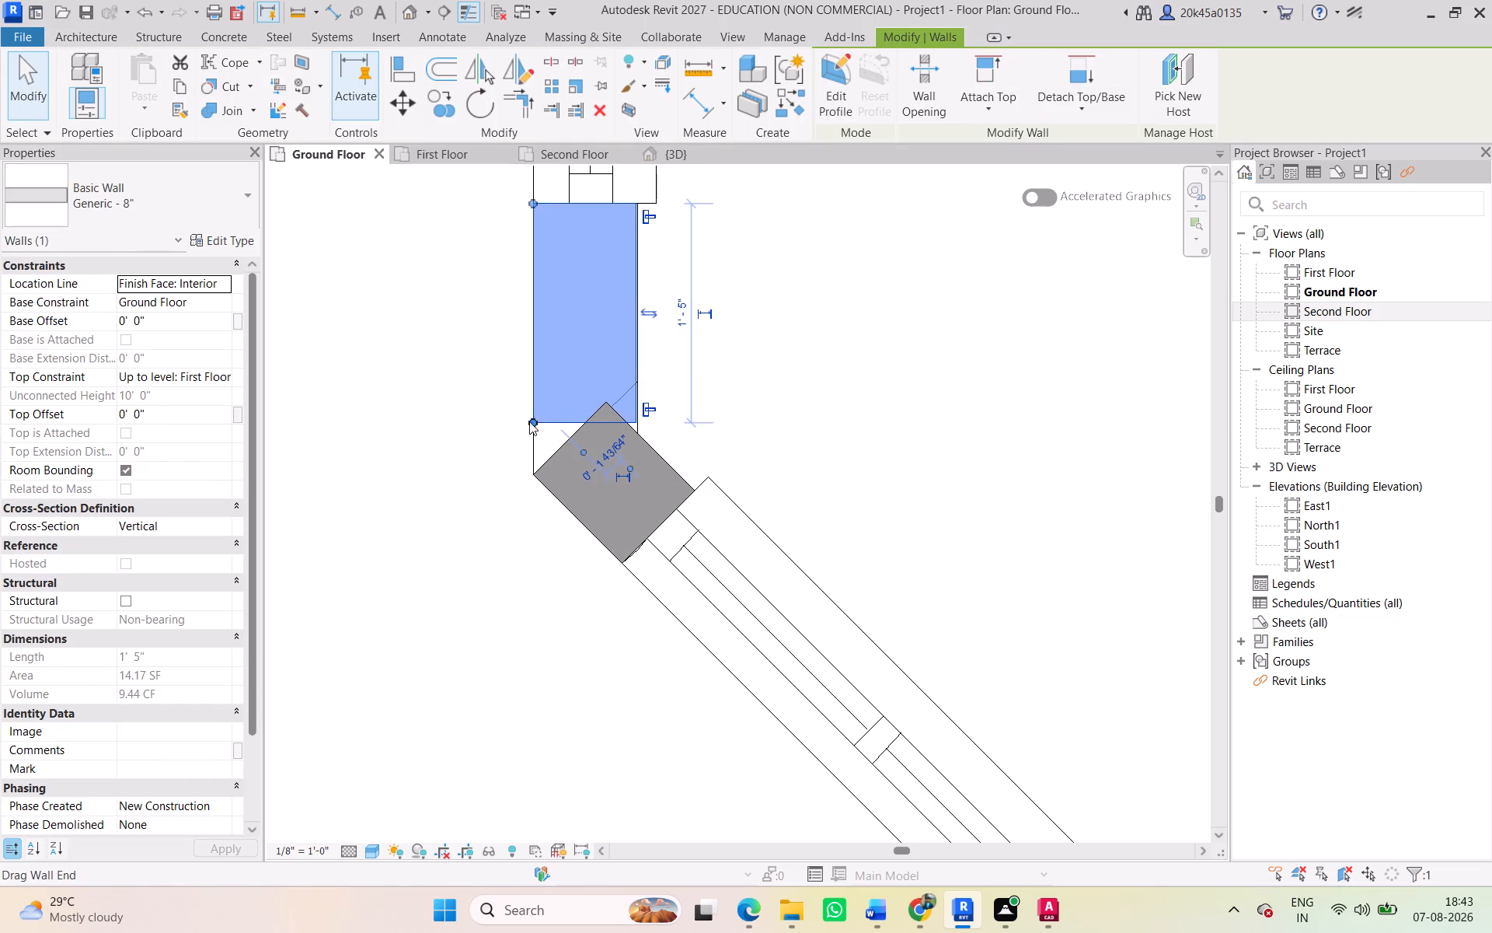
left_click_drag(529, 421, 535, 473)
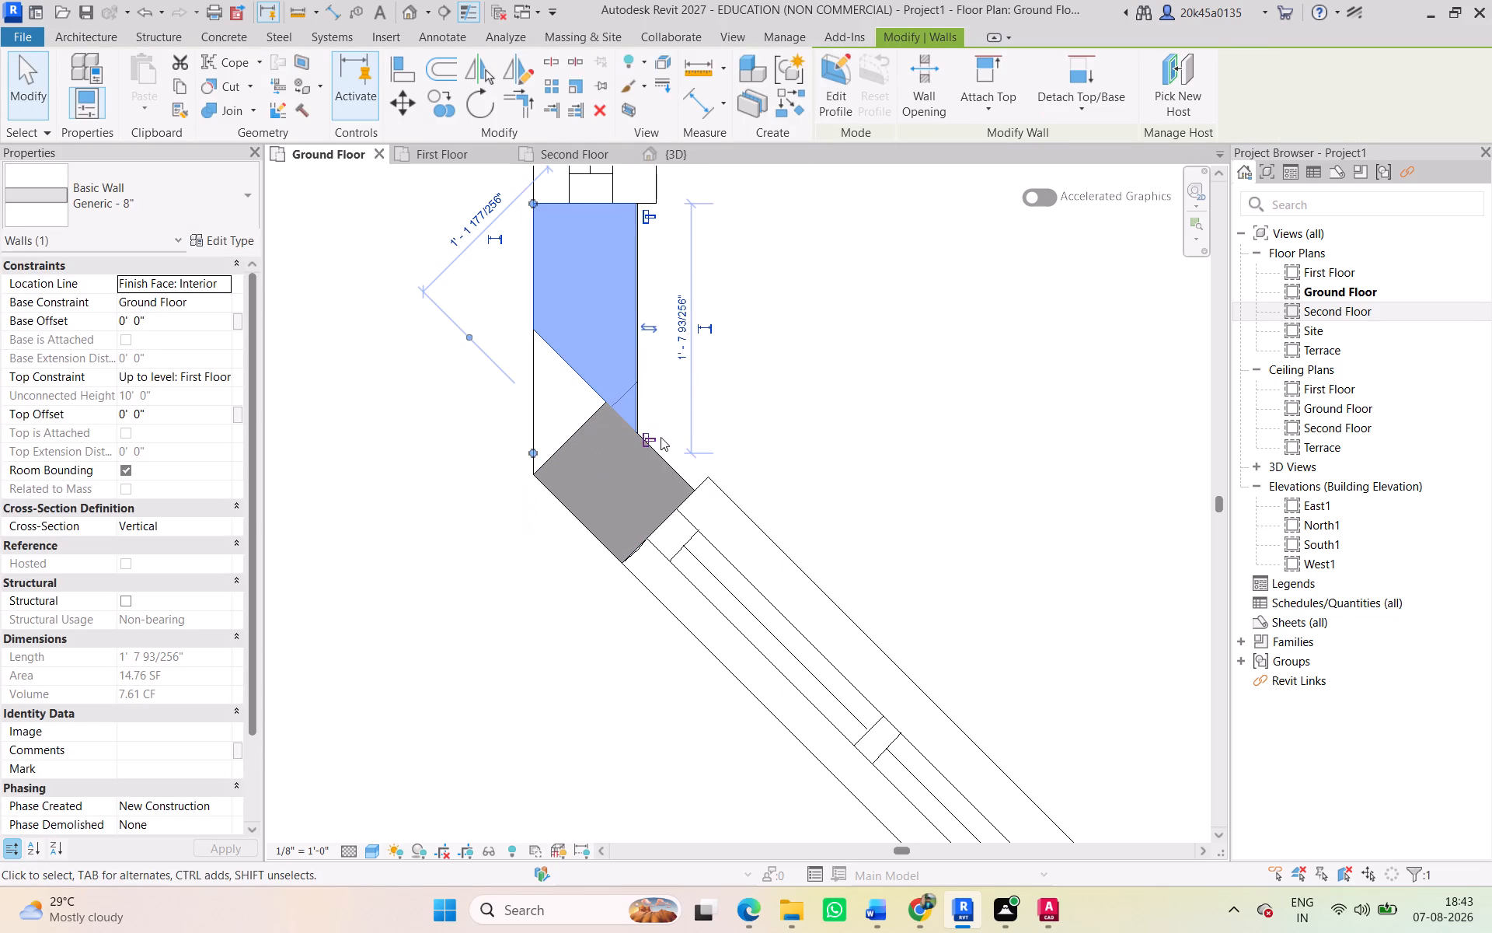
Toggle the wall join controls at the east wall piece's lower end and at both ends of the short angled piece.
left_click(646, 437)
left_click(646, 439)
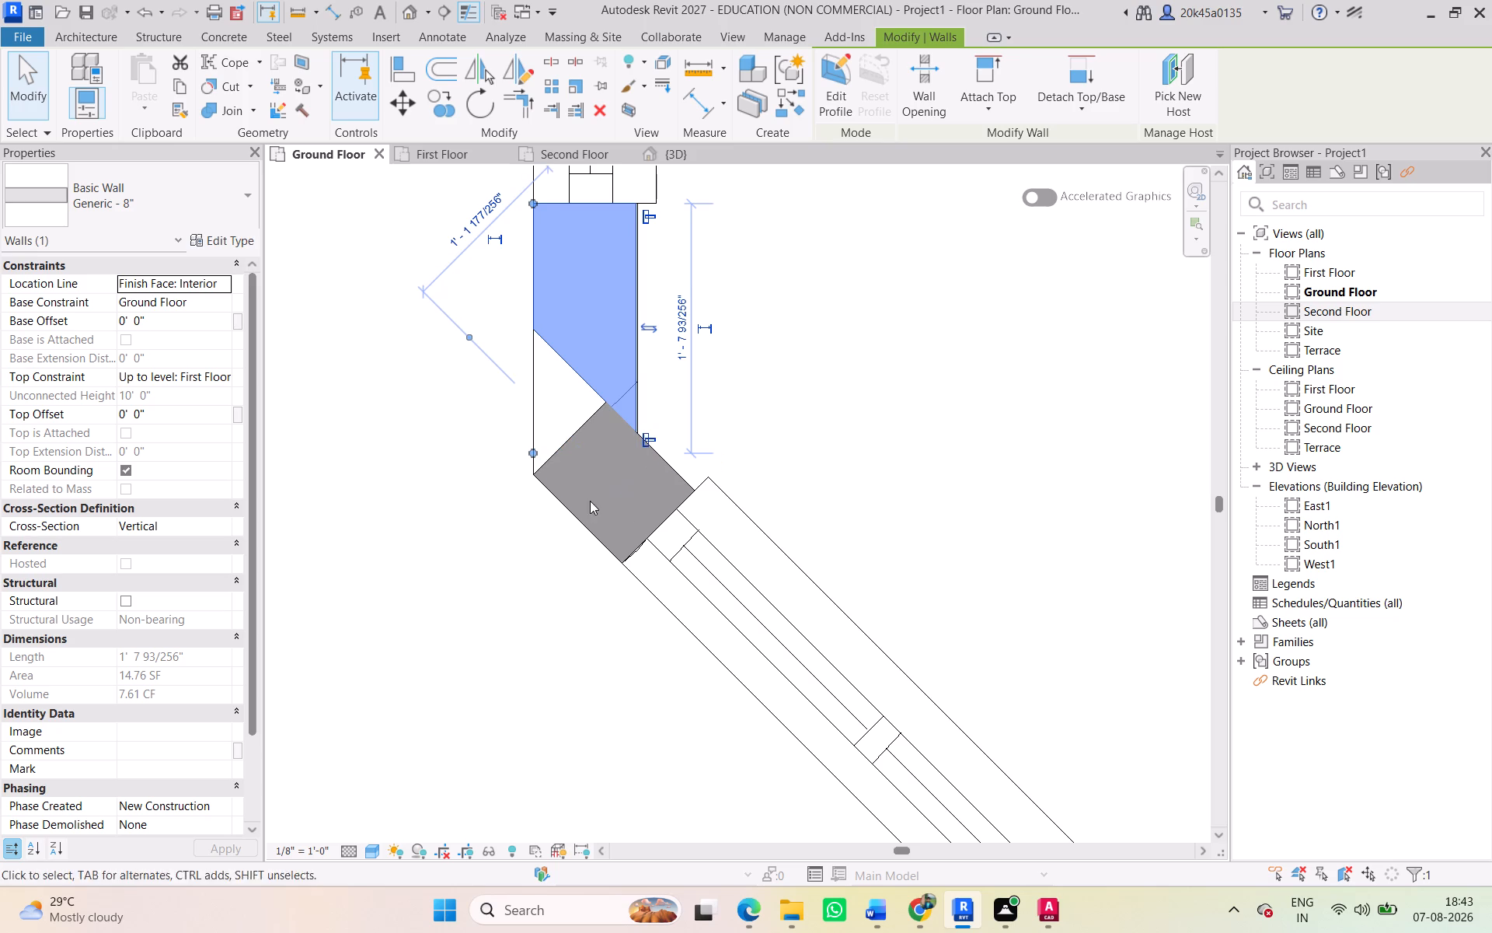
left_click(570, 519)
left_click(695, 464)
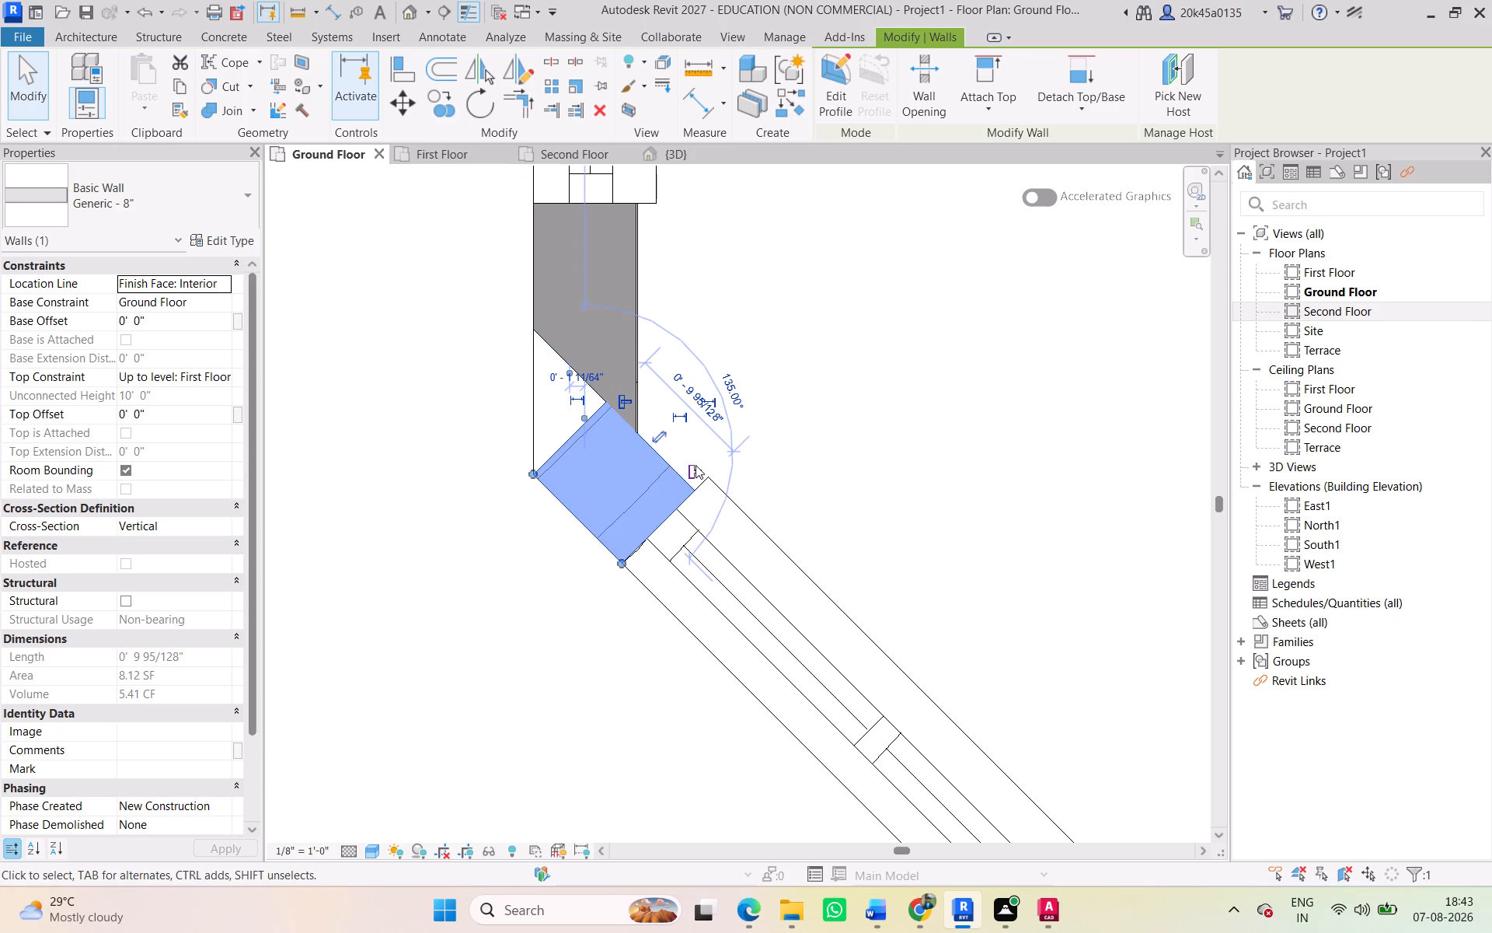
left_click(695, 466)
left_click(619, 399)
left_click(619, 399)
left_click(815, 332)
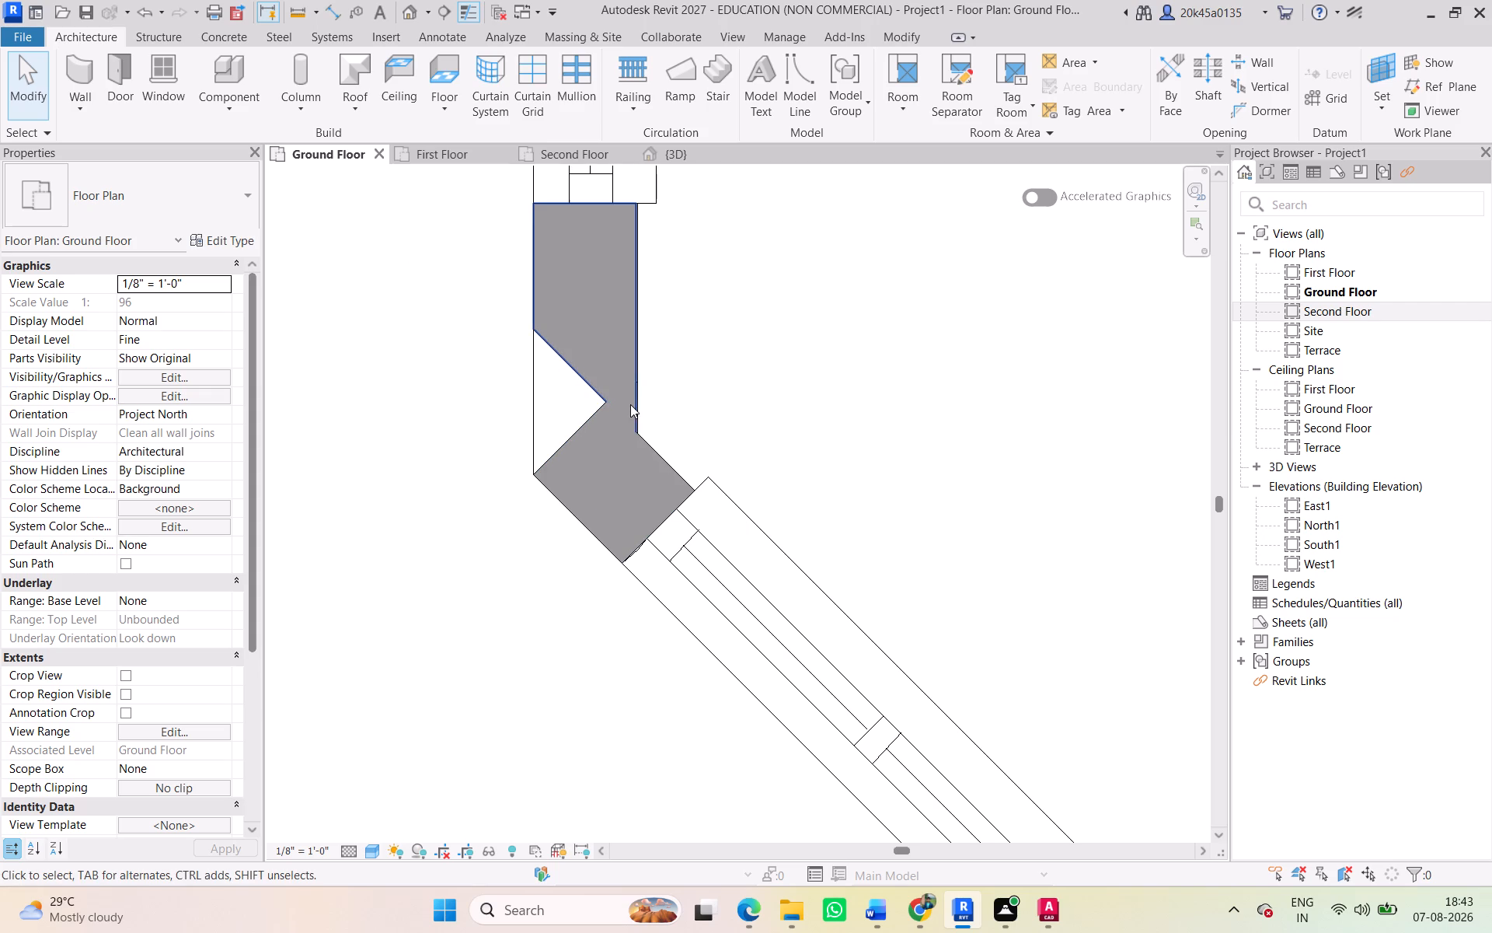
Delete the short angled wall piece and the east wall piece between the east window and the bend.
left_click(573, 431)
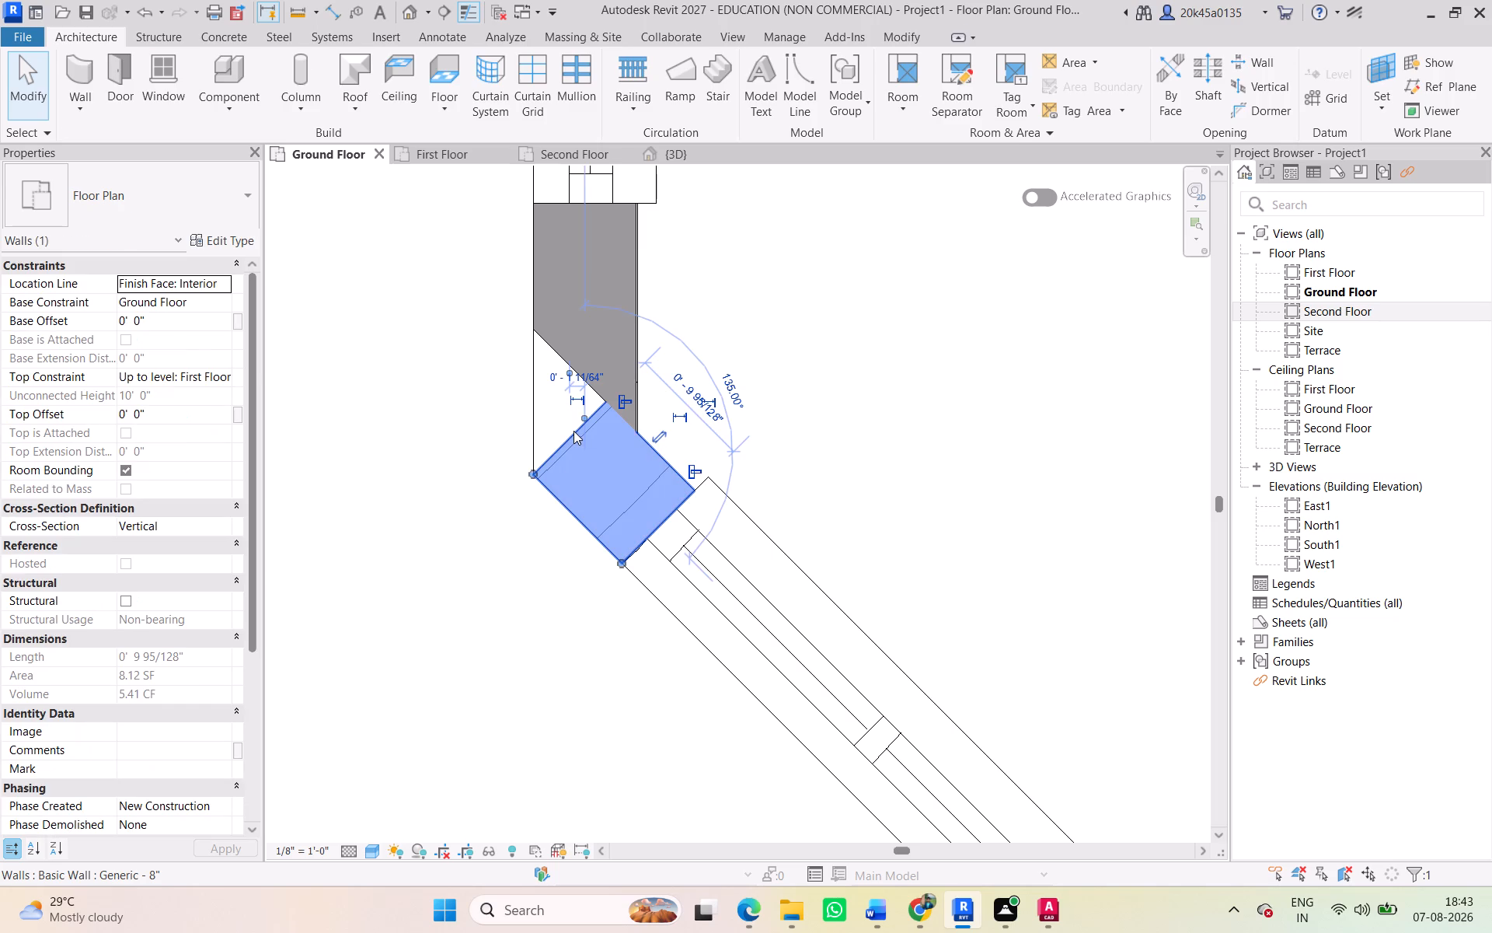
key("Delete")
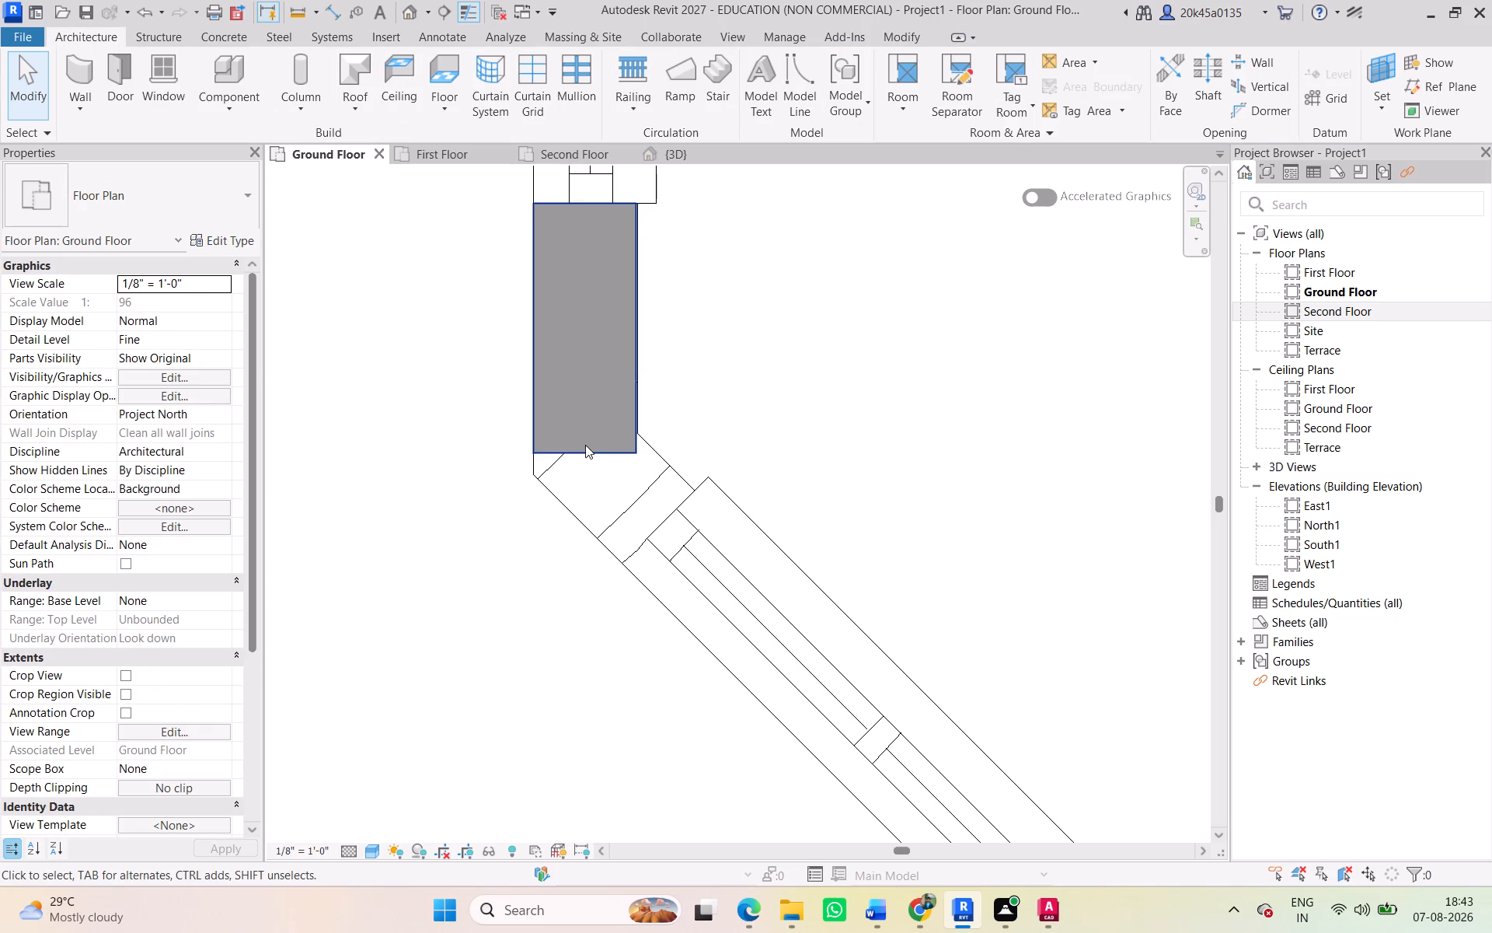
left_click(585, 445)
key("Delete")
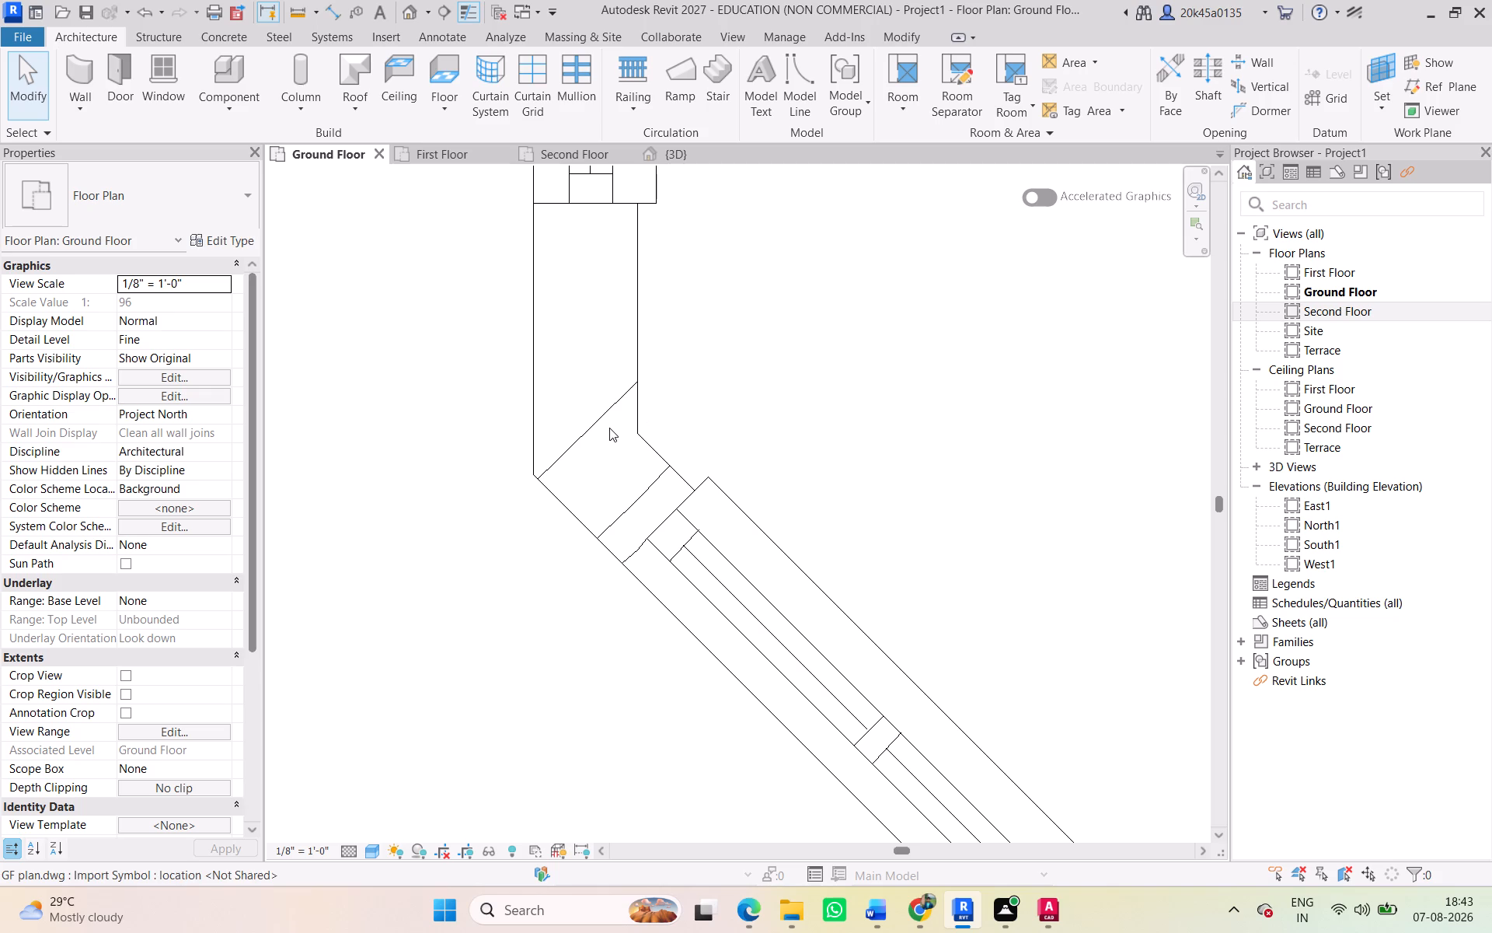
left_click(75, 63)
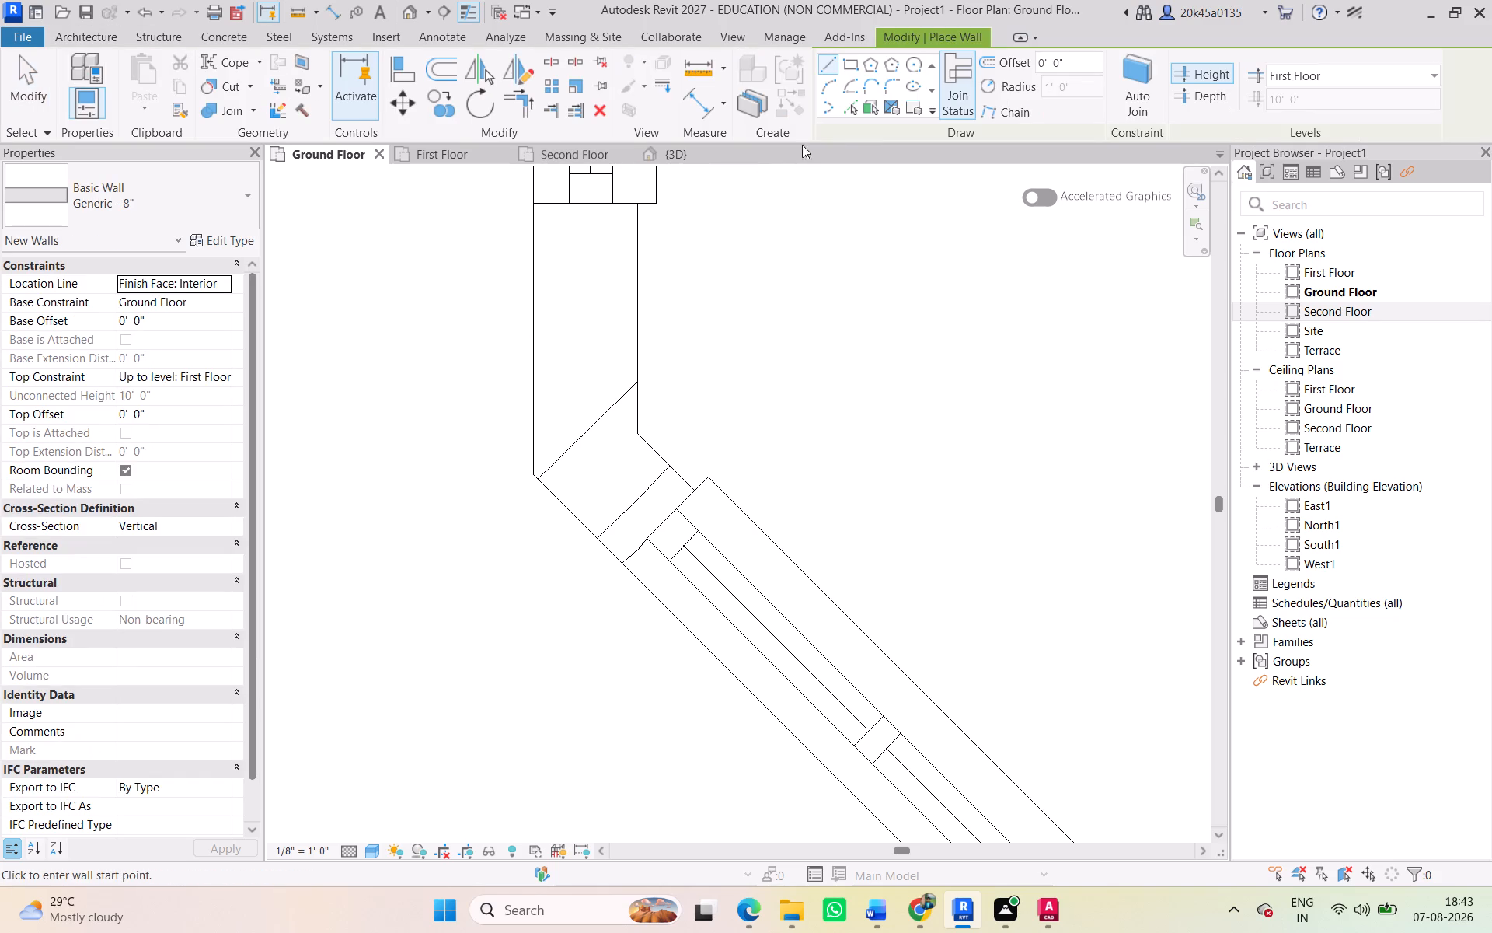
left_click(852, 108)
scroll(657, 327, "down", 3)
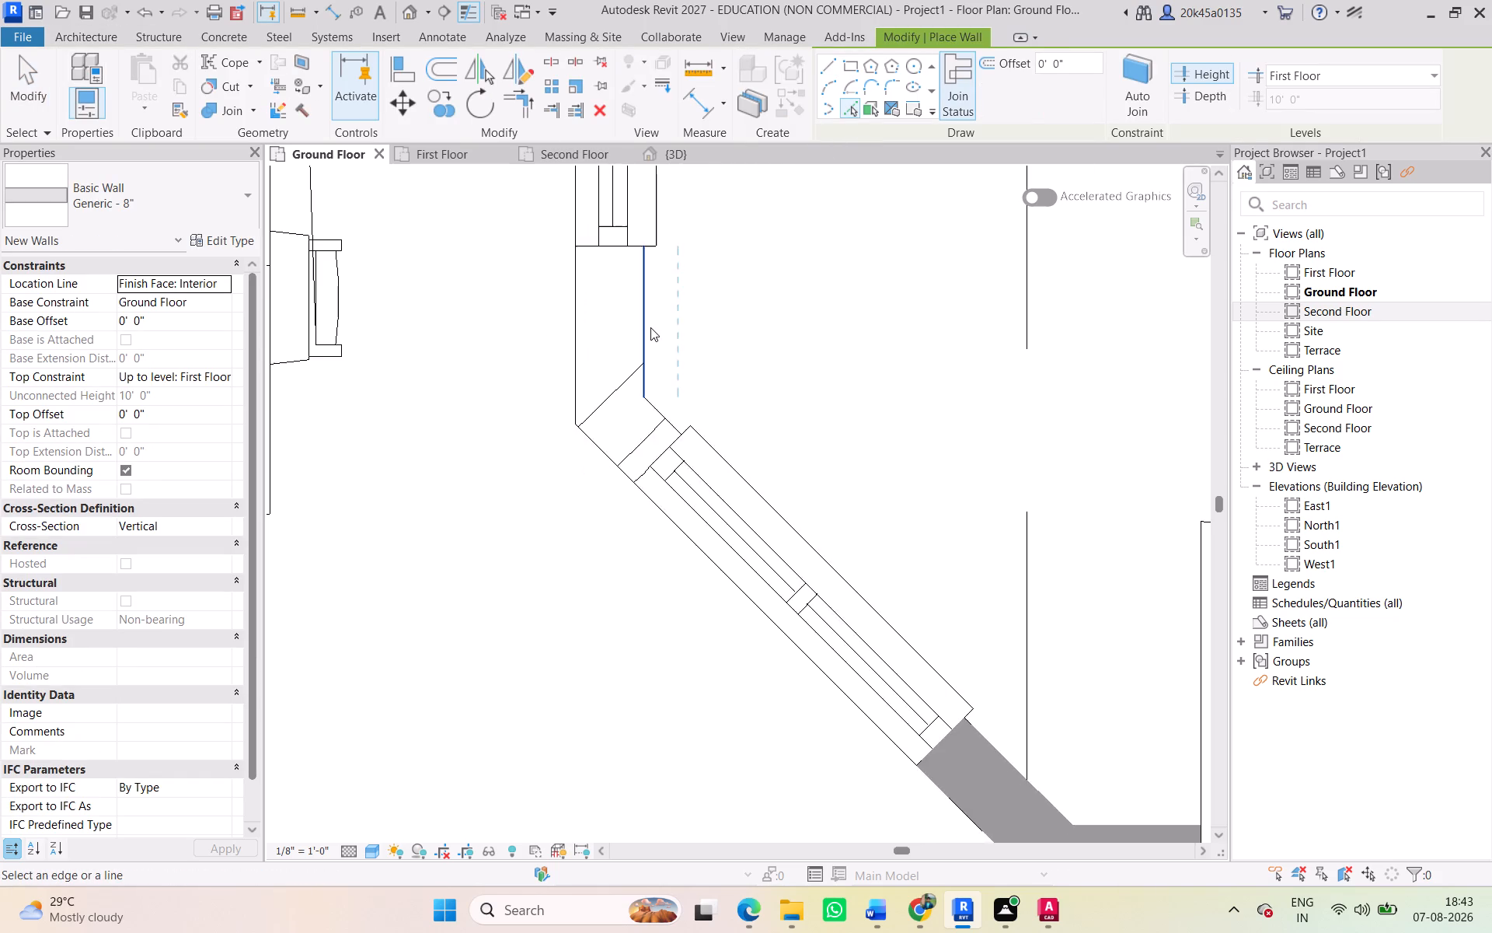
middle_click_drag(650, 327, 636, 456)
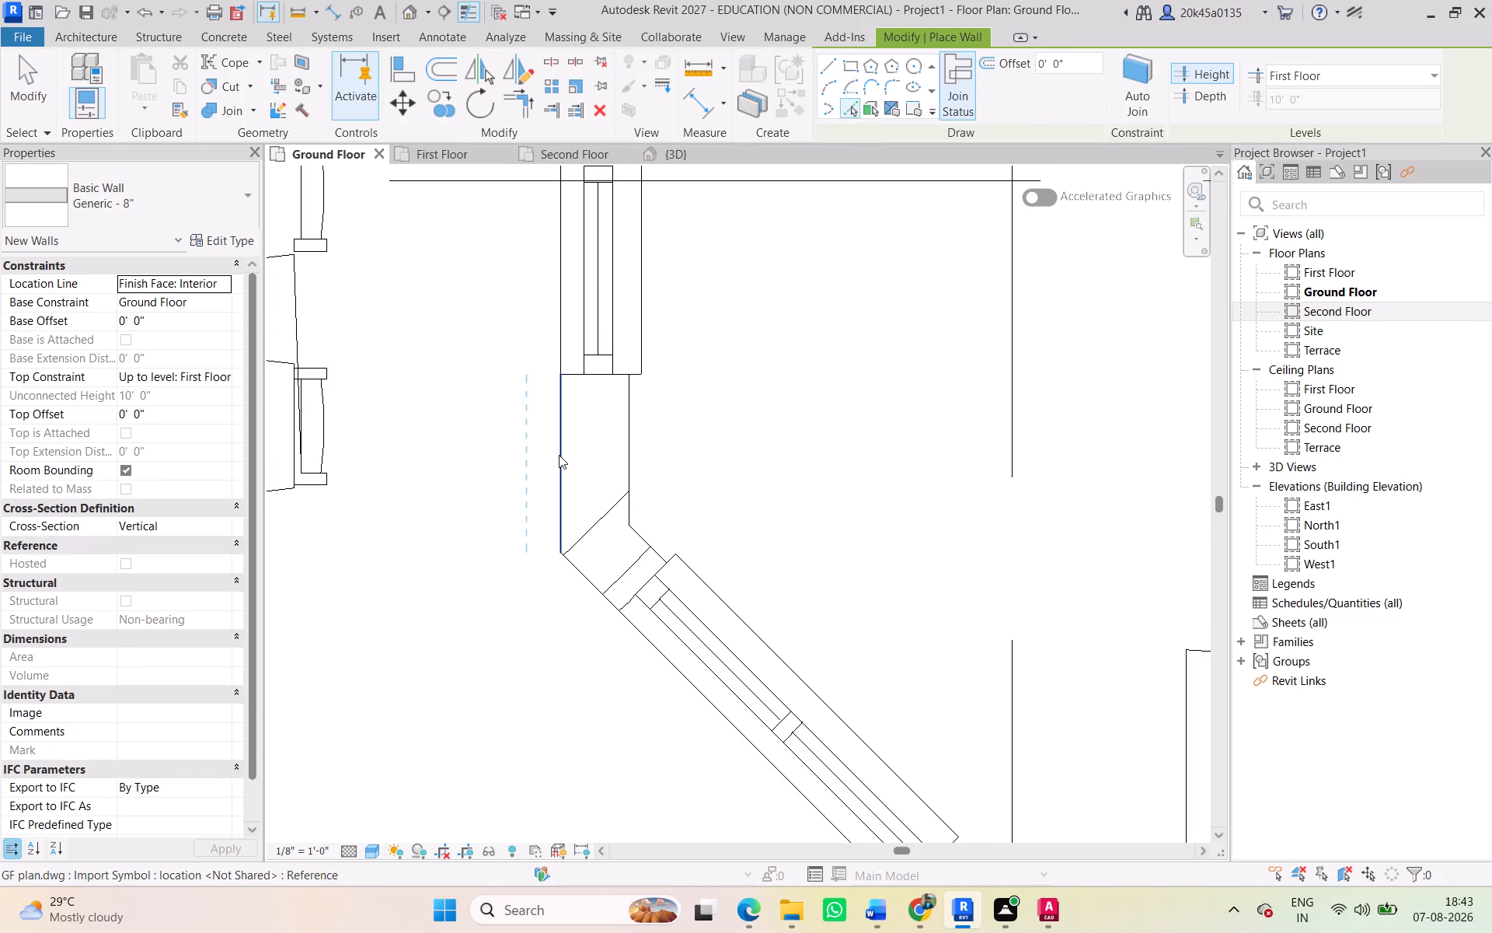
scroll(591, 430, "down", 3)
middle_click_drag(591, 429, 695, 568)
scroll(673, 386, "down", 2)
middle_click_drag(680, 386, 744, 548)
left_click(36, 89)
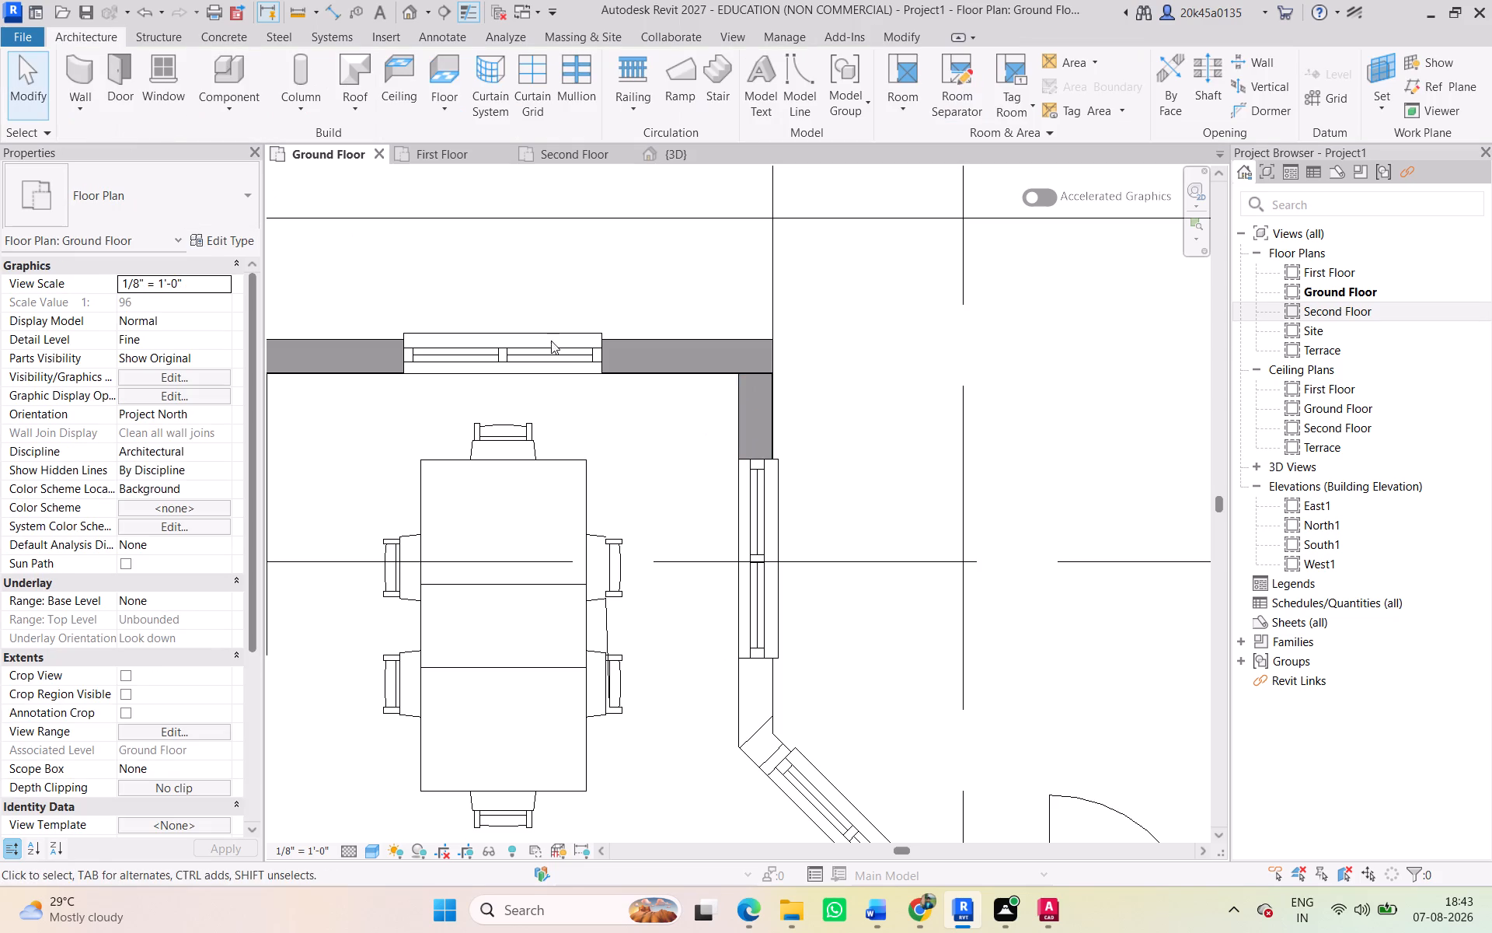
Delete the two wall pieces that meet at the dining area's northeast corner, between the north and east windows.
scroll(646, 337, "down", 3)
middle_click_drag(641, 343, 722, 346)
left_click(915, 481)
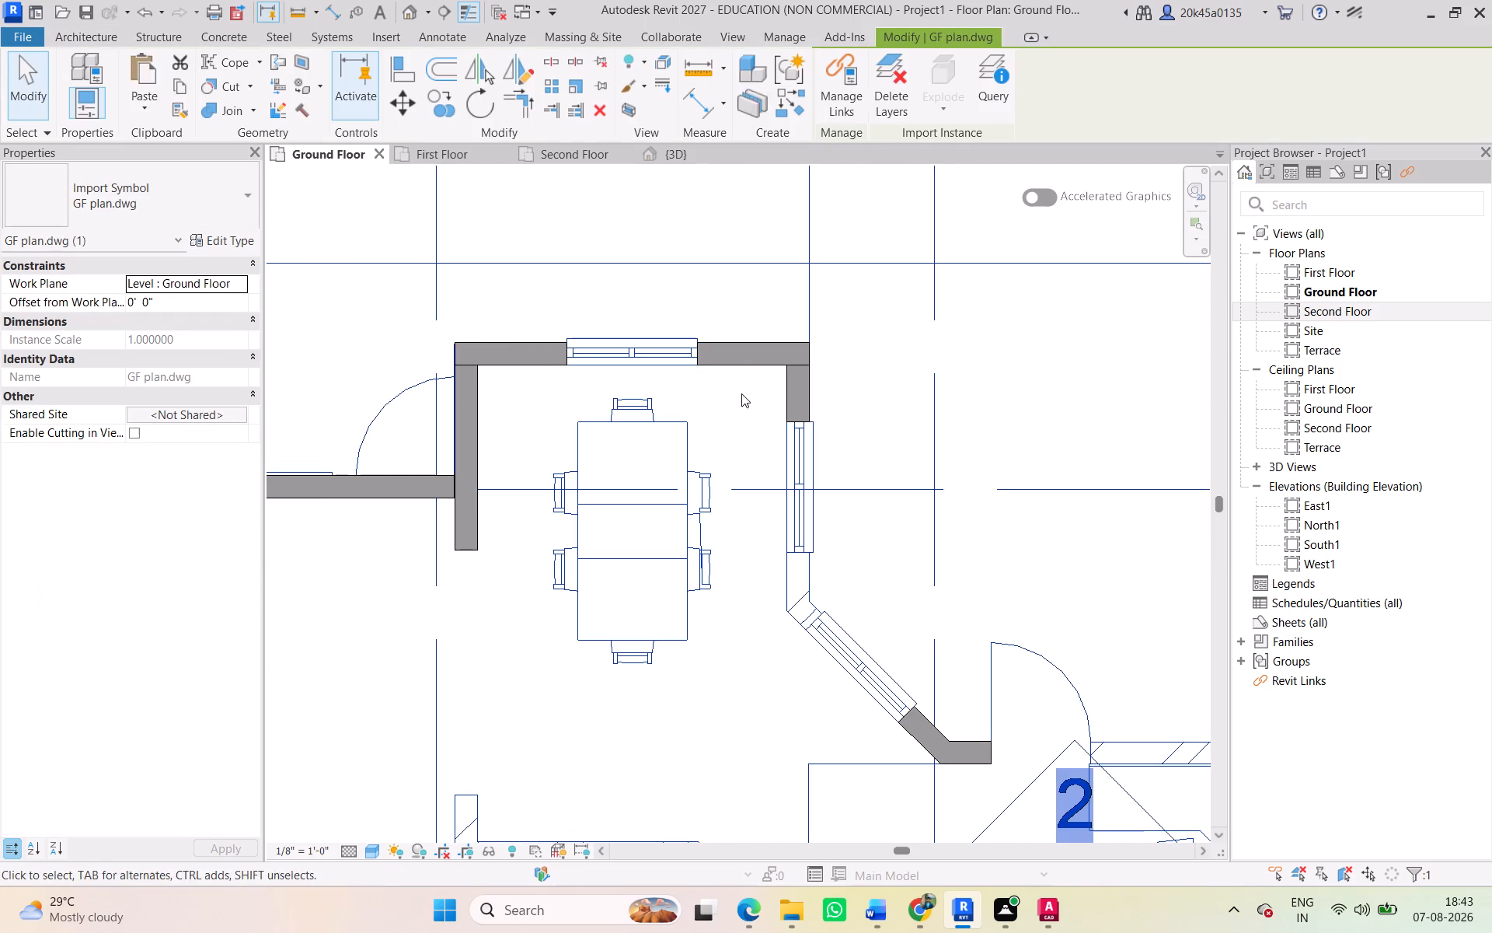
left_click_drag(669, 309, 901, 485)
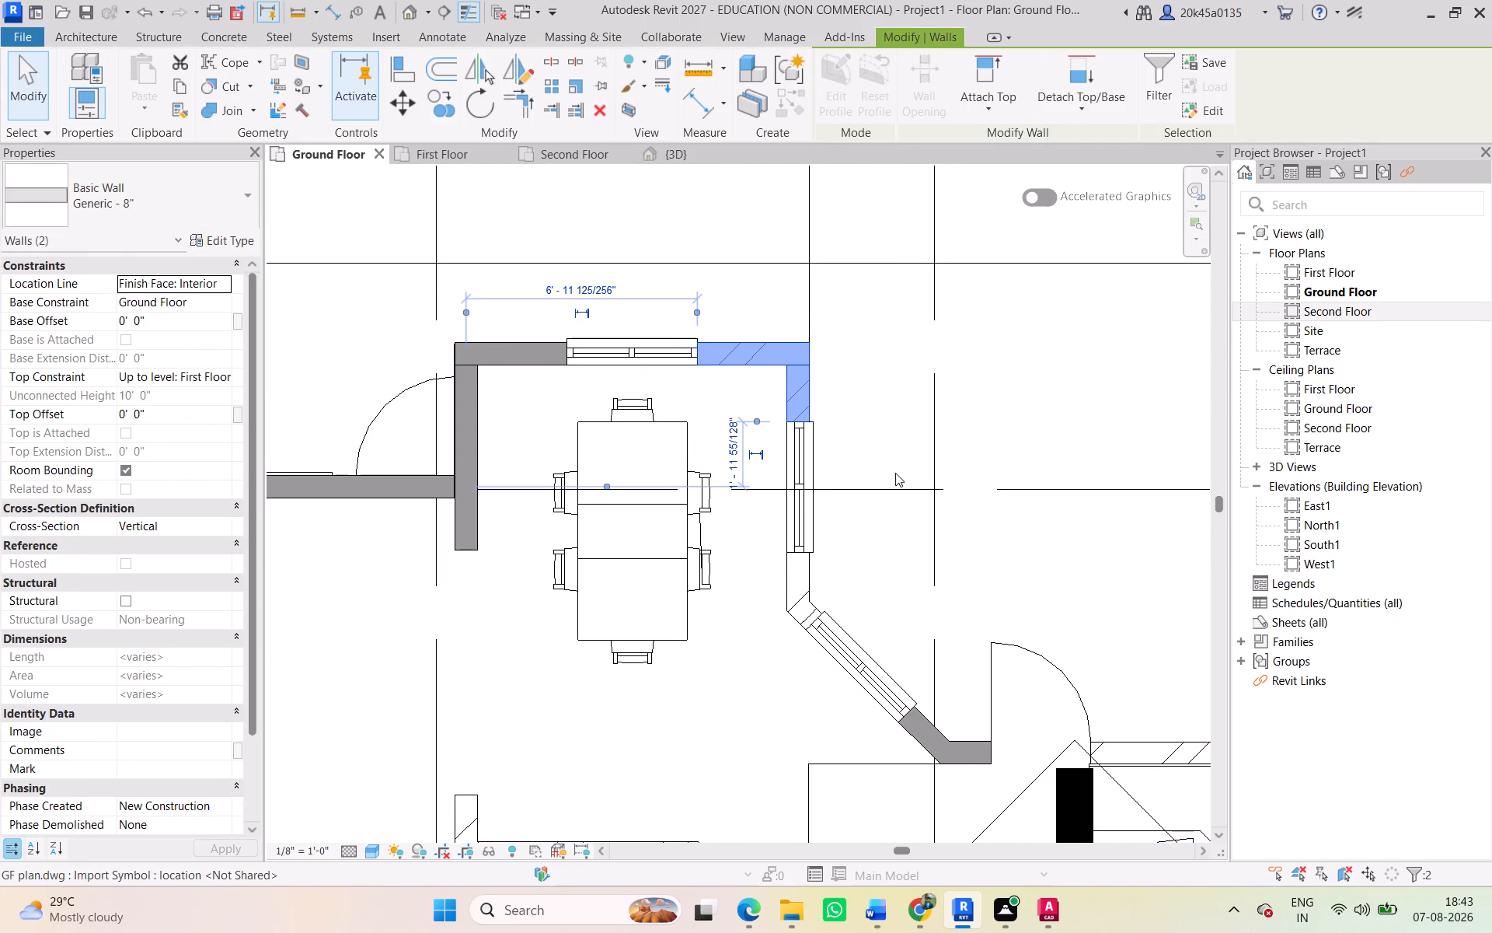
key("Delete")
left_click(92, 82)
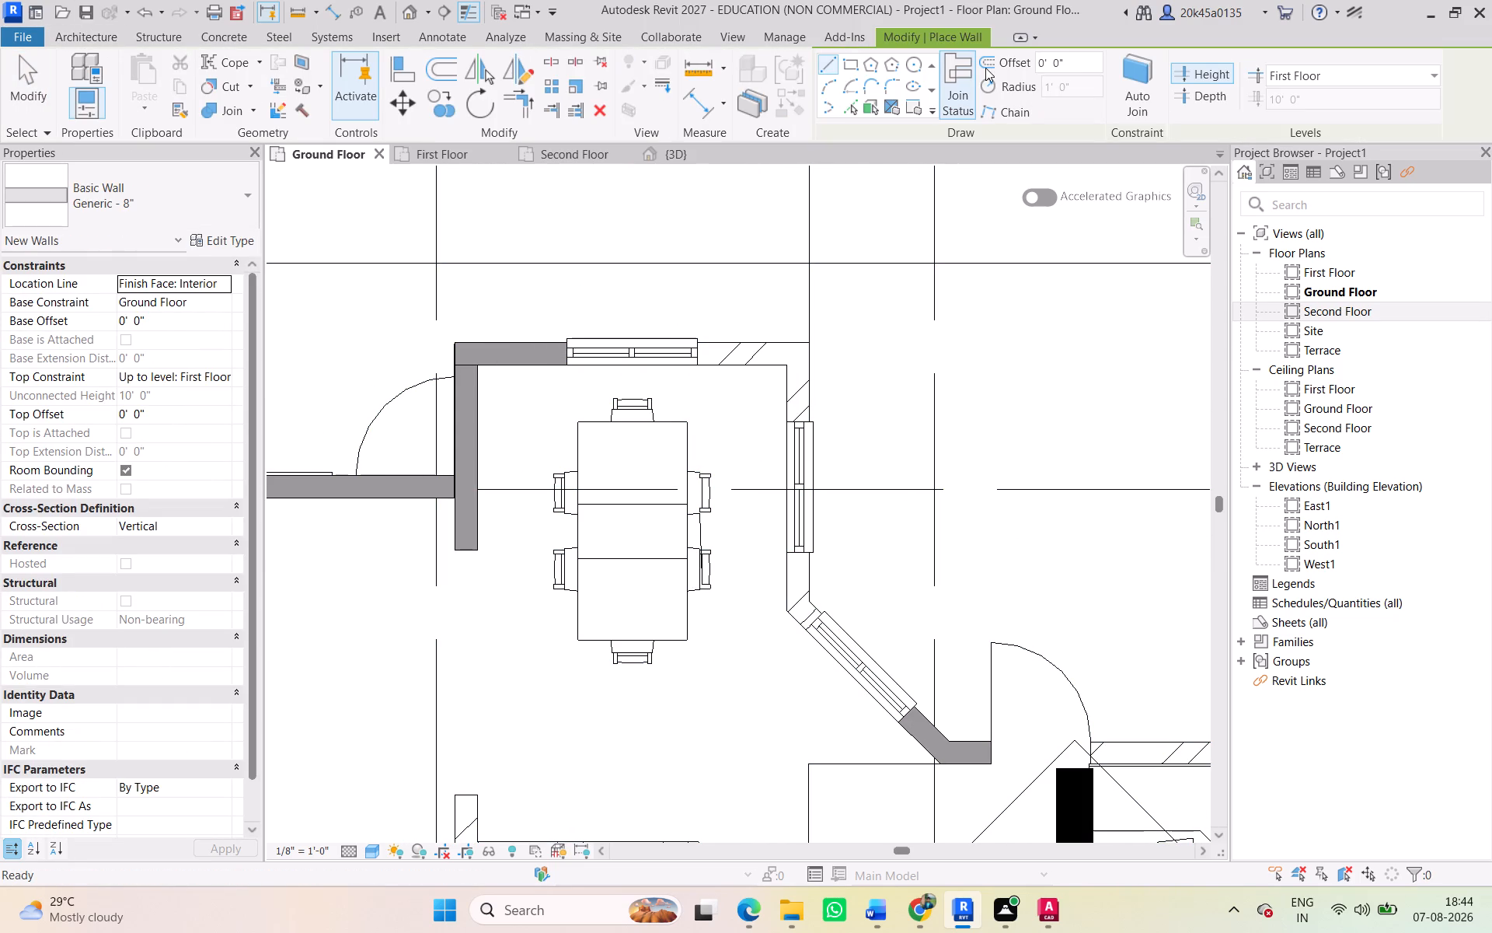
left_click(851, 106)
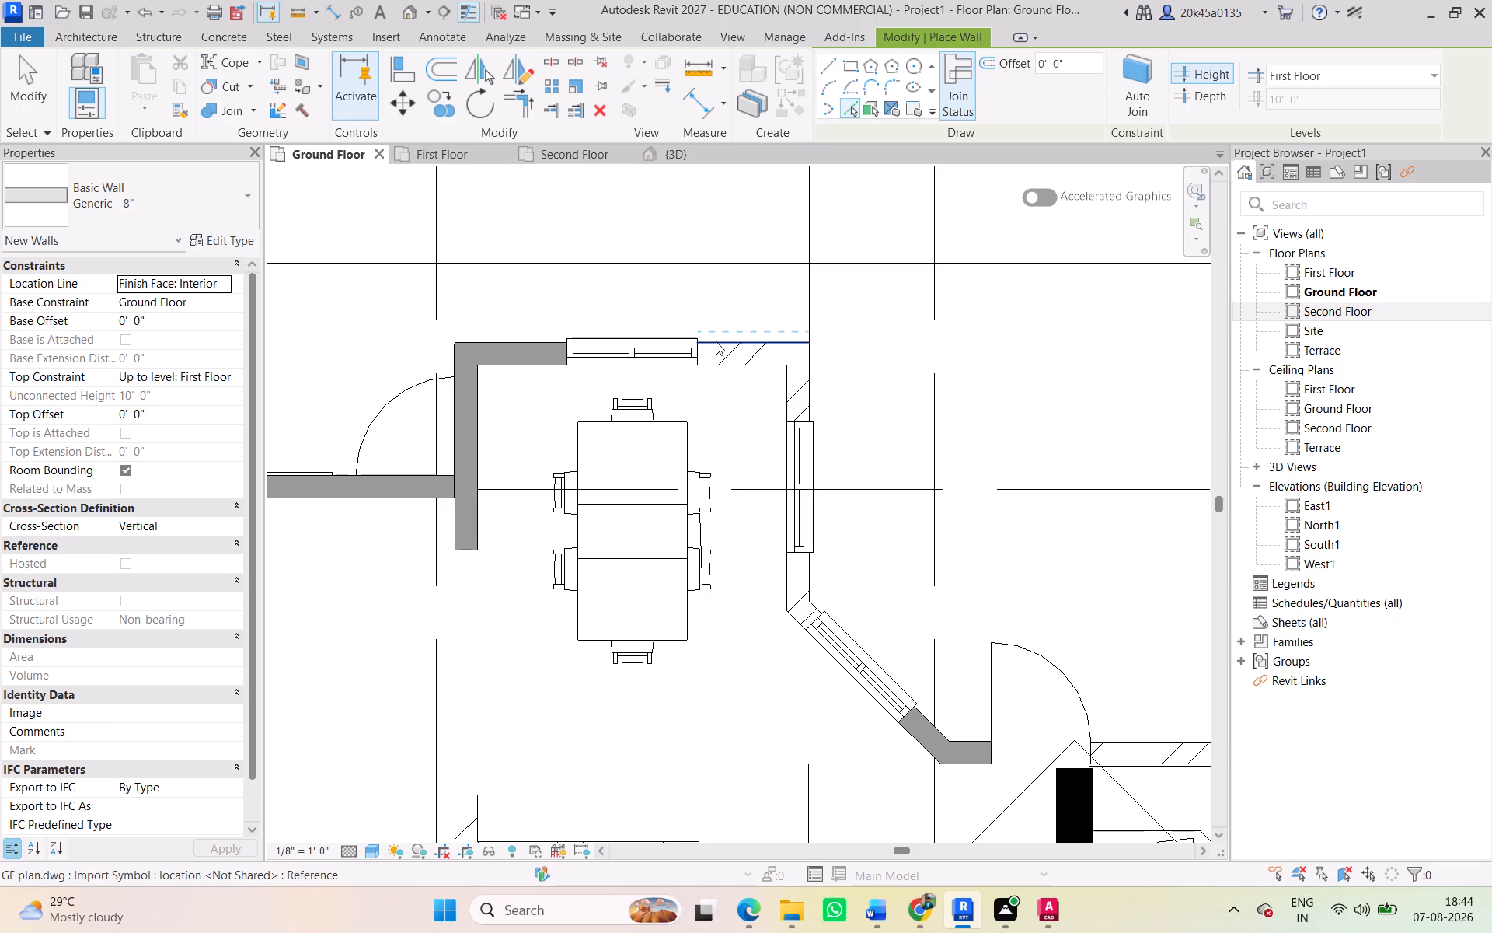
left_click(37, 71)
Extend the dining area's north wall across the window to the northeast corner, to a length of about 10' 8".
left_click(553, 344)
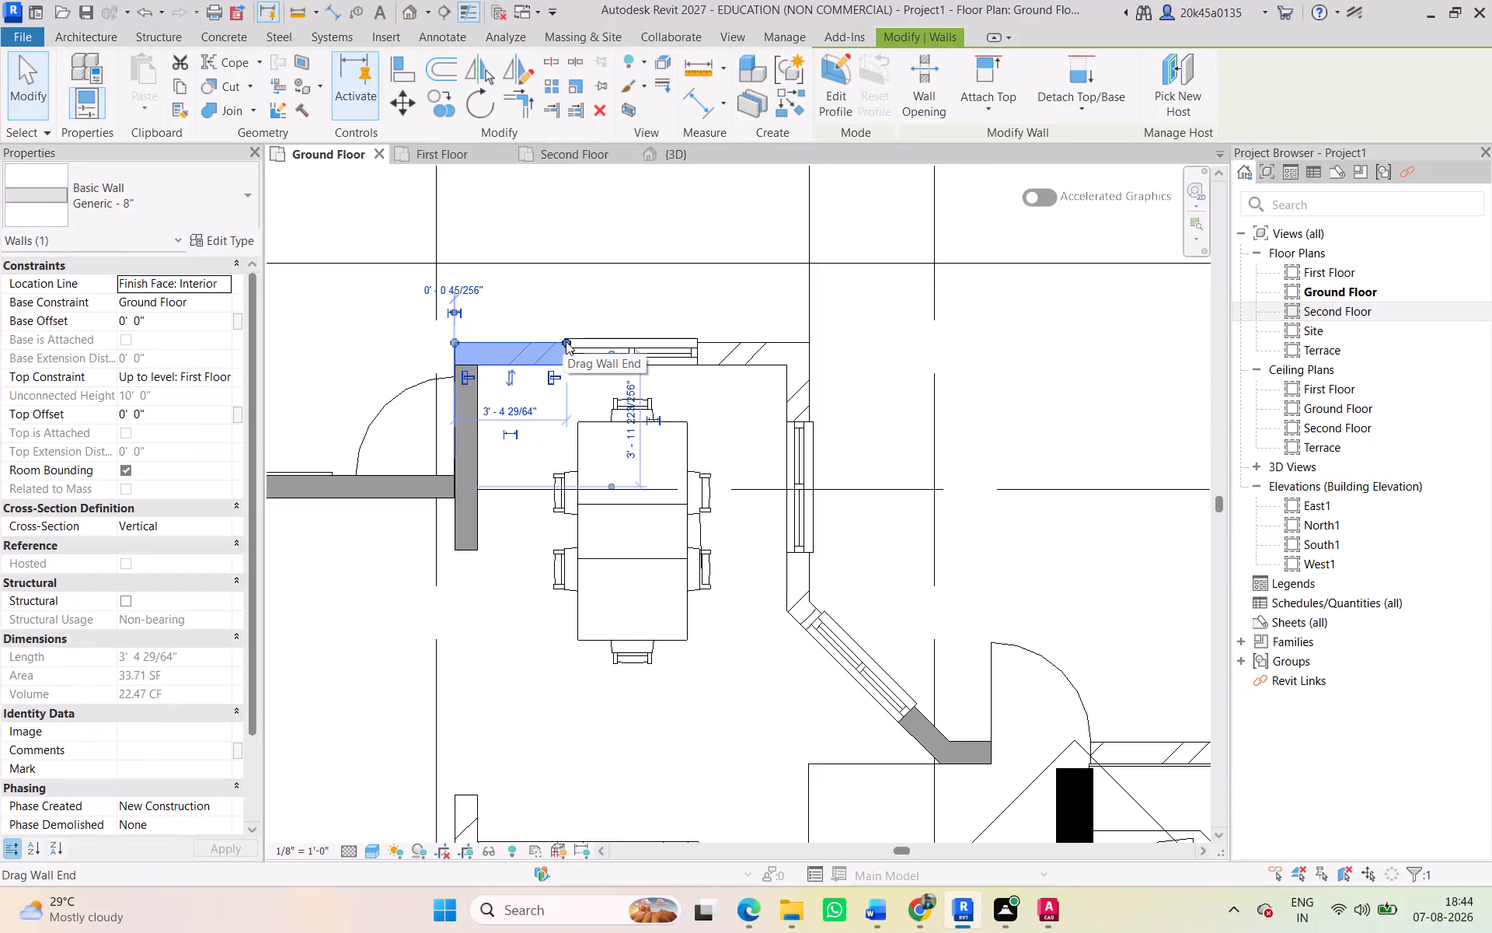
left_click_drag(566, 341, 803, 348)
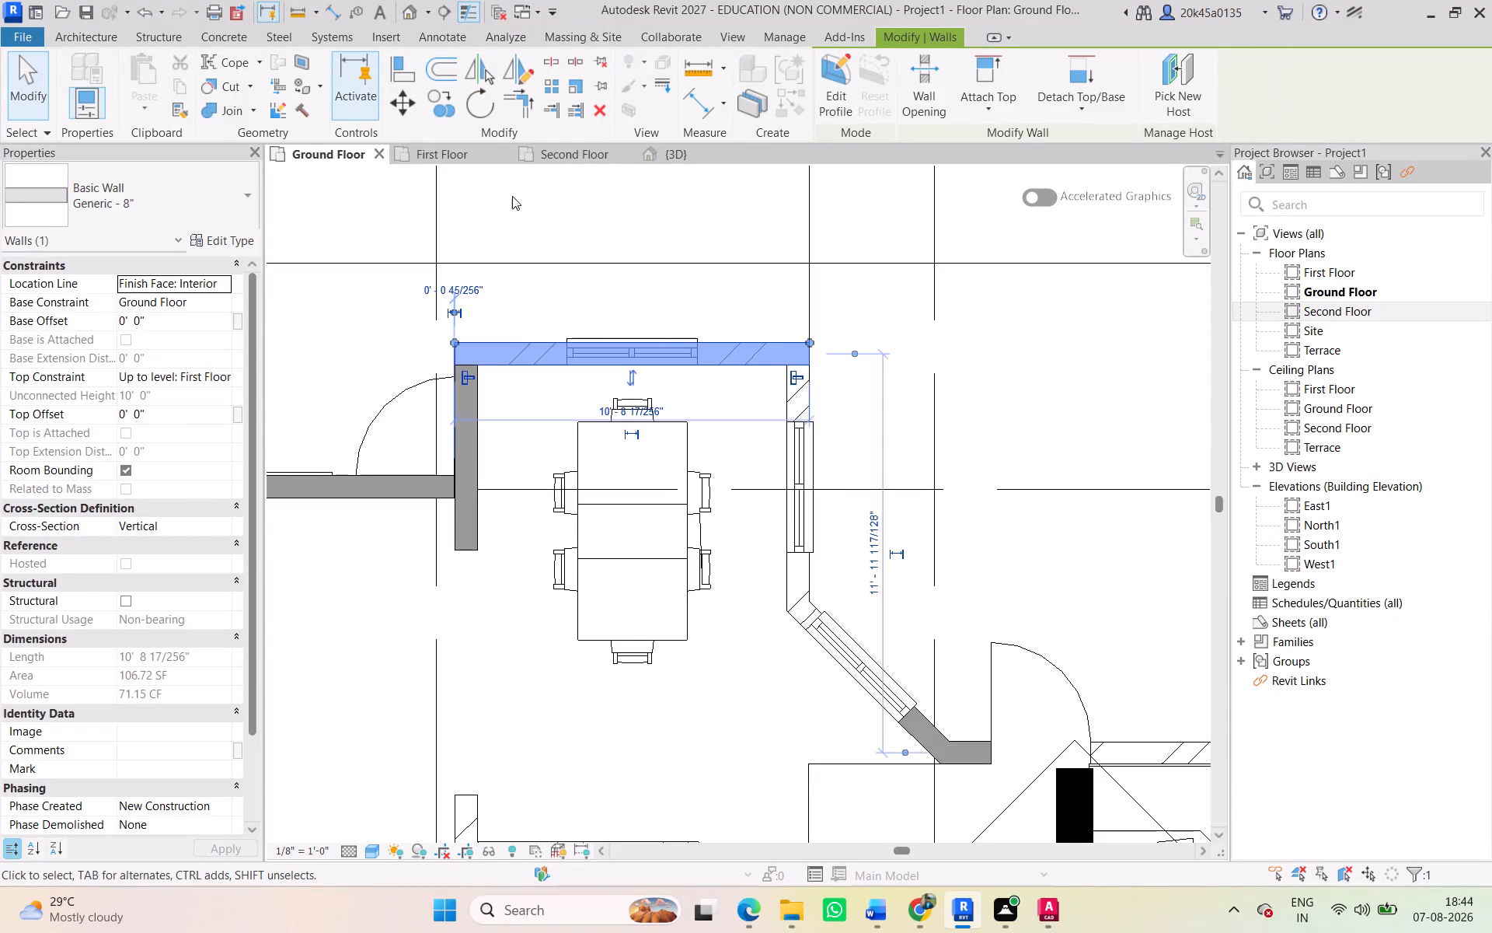
left_click(370, 236)
Trace a Generic - 8" wall along the short vertical interior line between the east window and the bend.
left_click(86, 89)
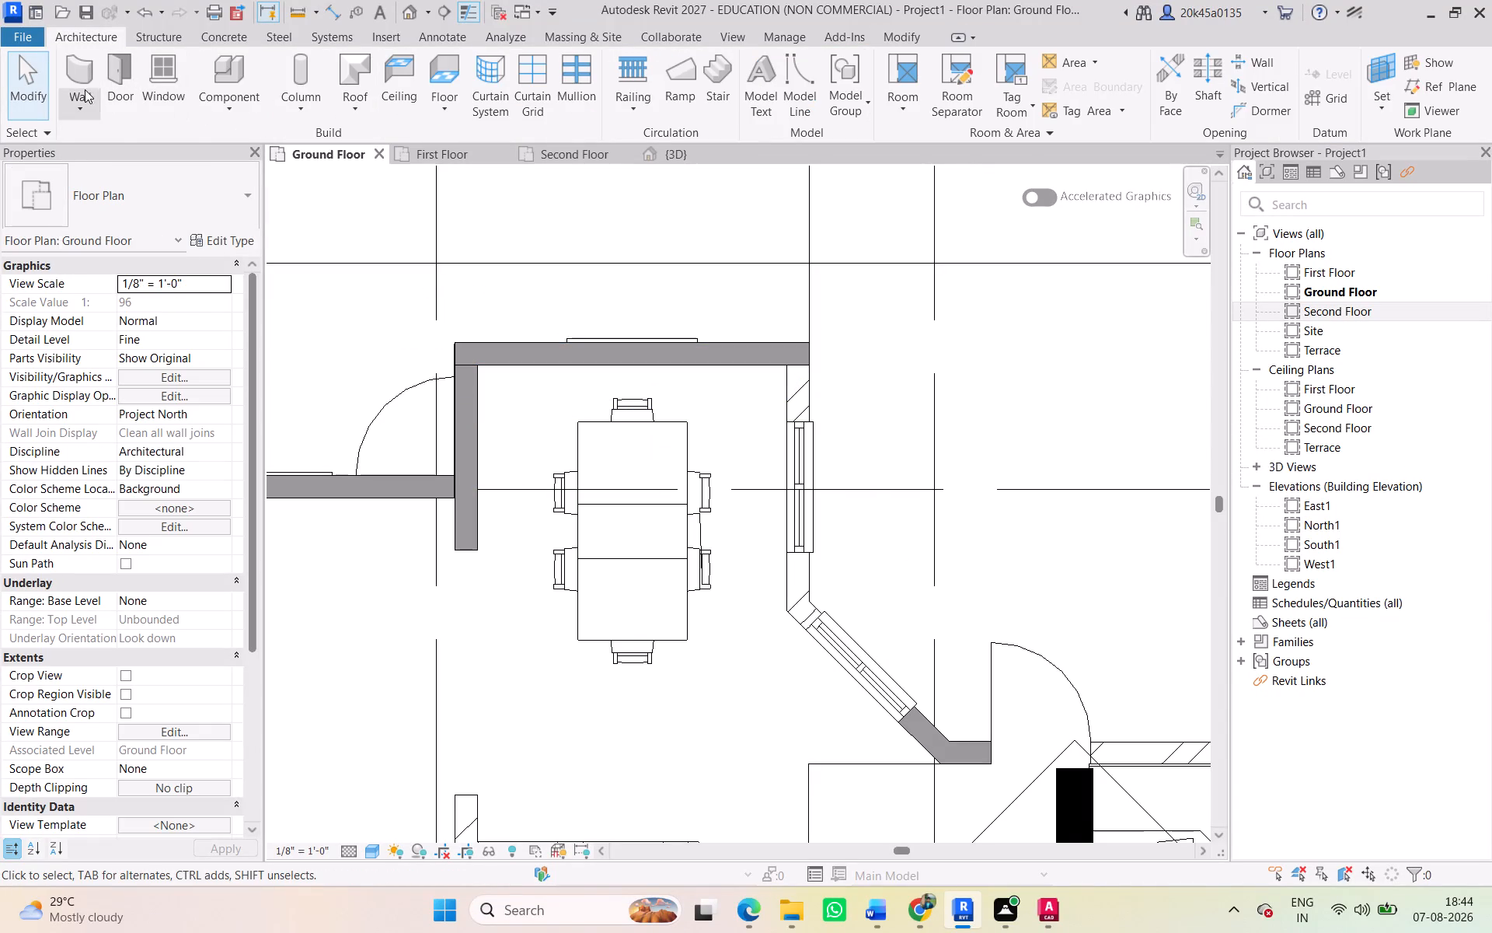
left_click(101, 149)
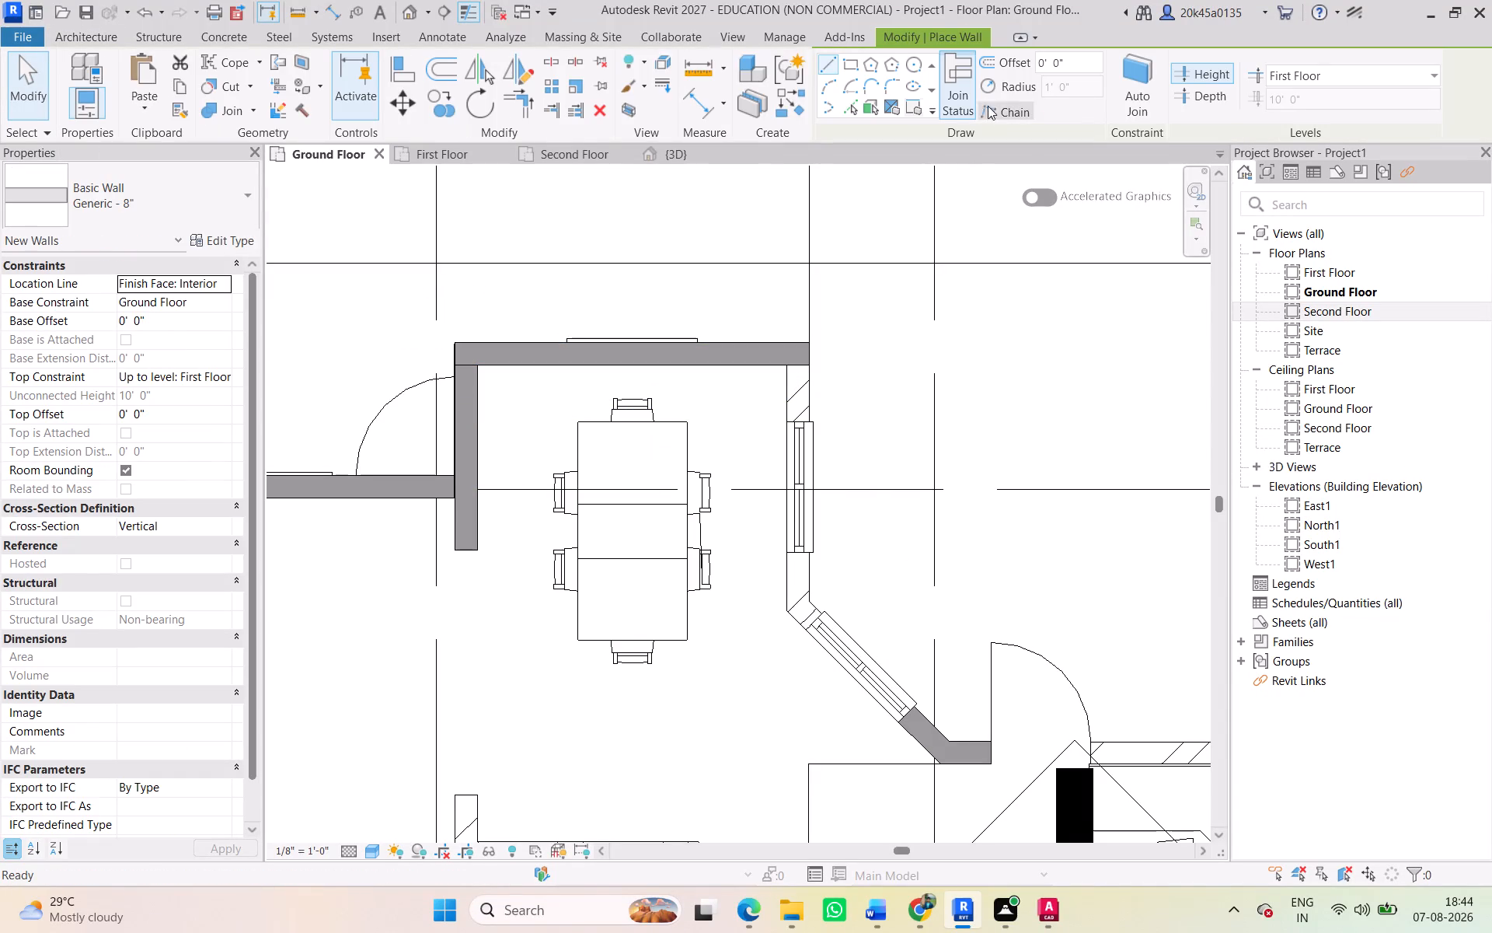
left_click(849, 104)
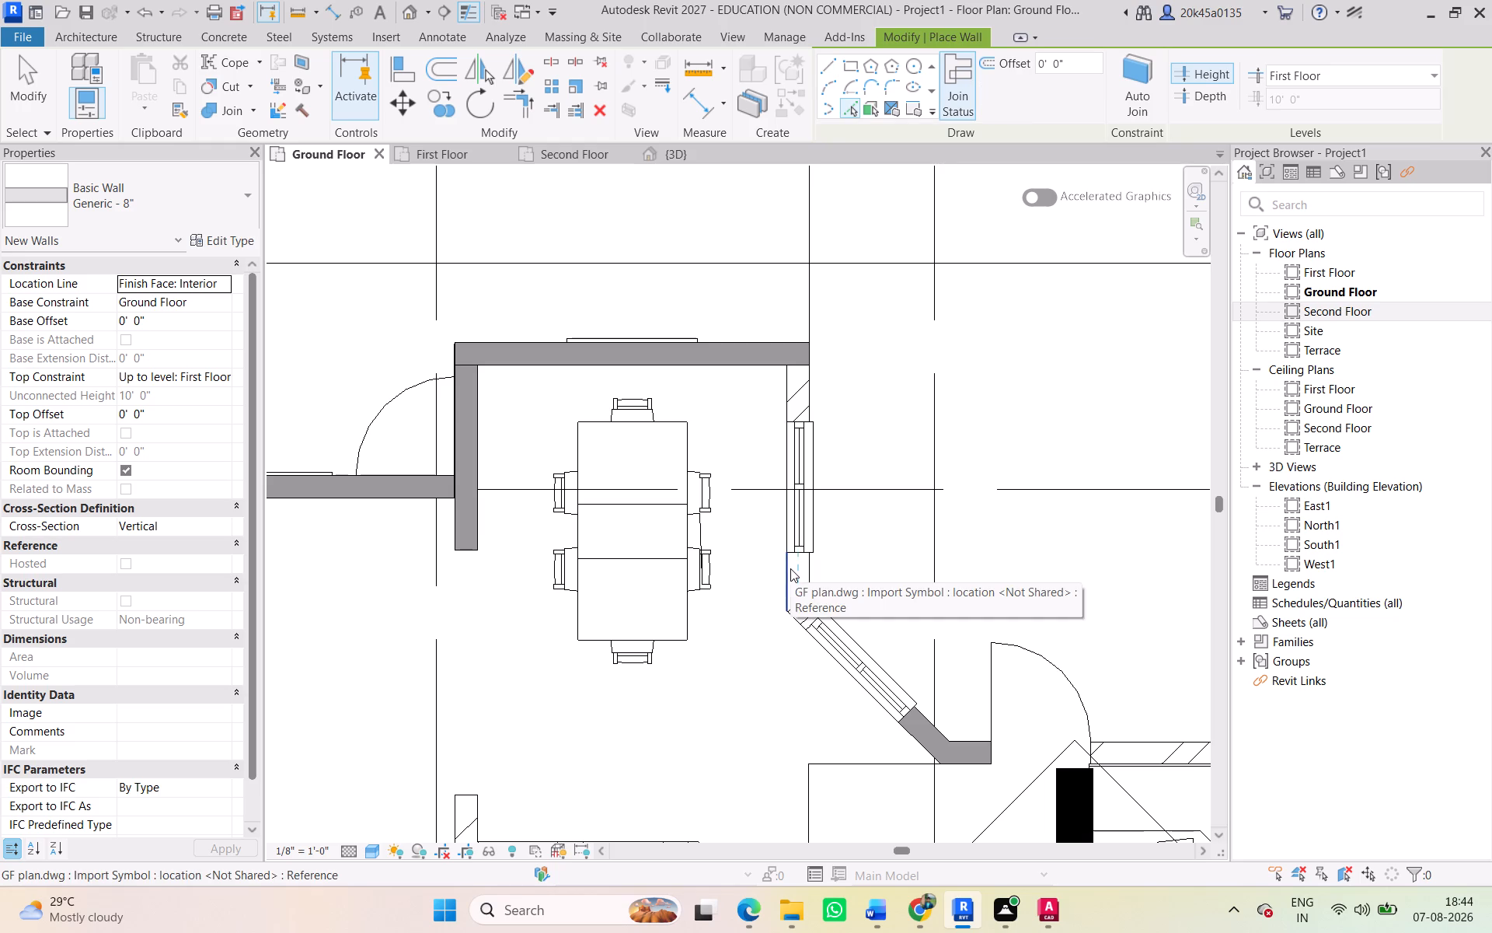
left_click(790, 568)
scroll(887, 544, "down", 2)
middle_click_drag(878, 536, 686, 213)
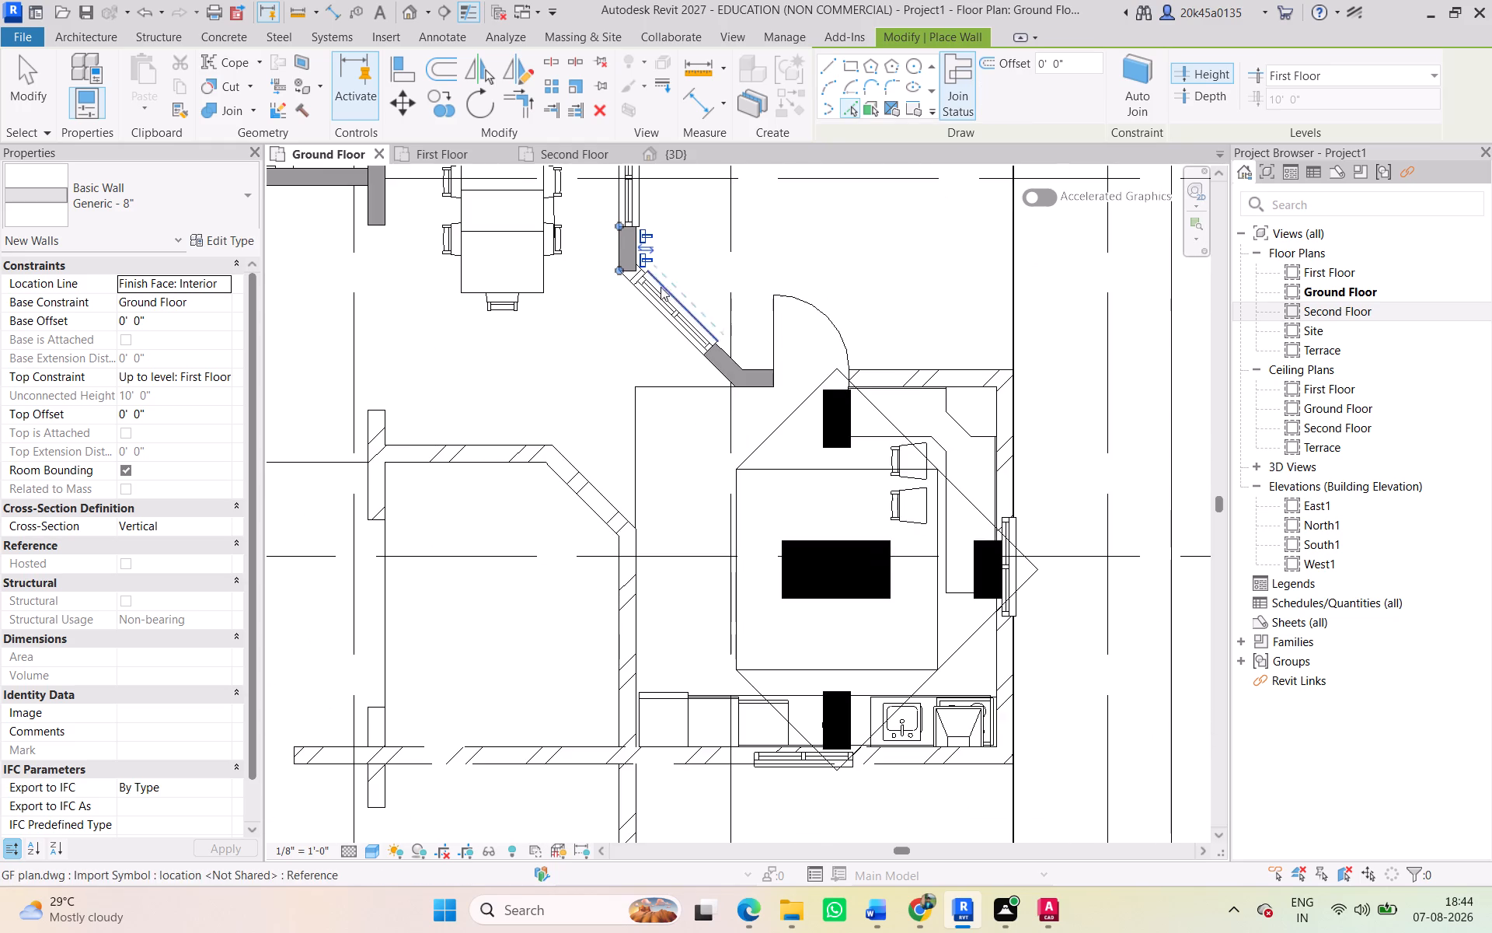
Trace Generic - 8" walls along the kitchen's north side beside the door, its east side and its south side.
scroll(650, 310, "up", 4)
scroll(755, 383, "down", 3)
middle_click_drag(740, 372, 660, 274)
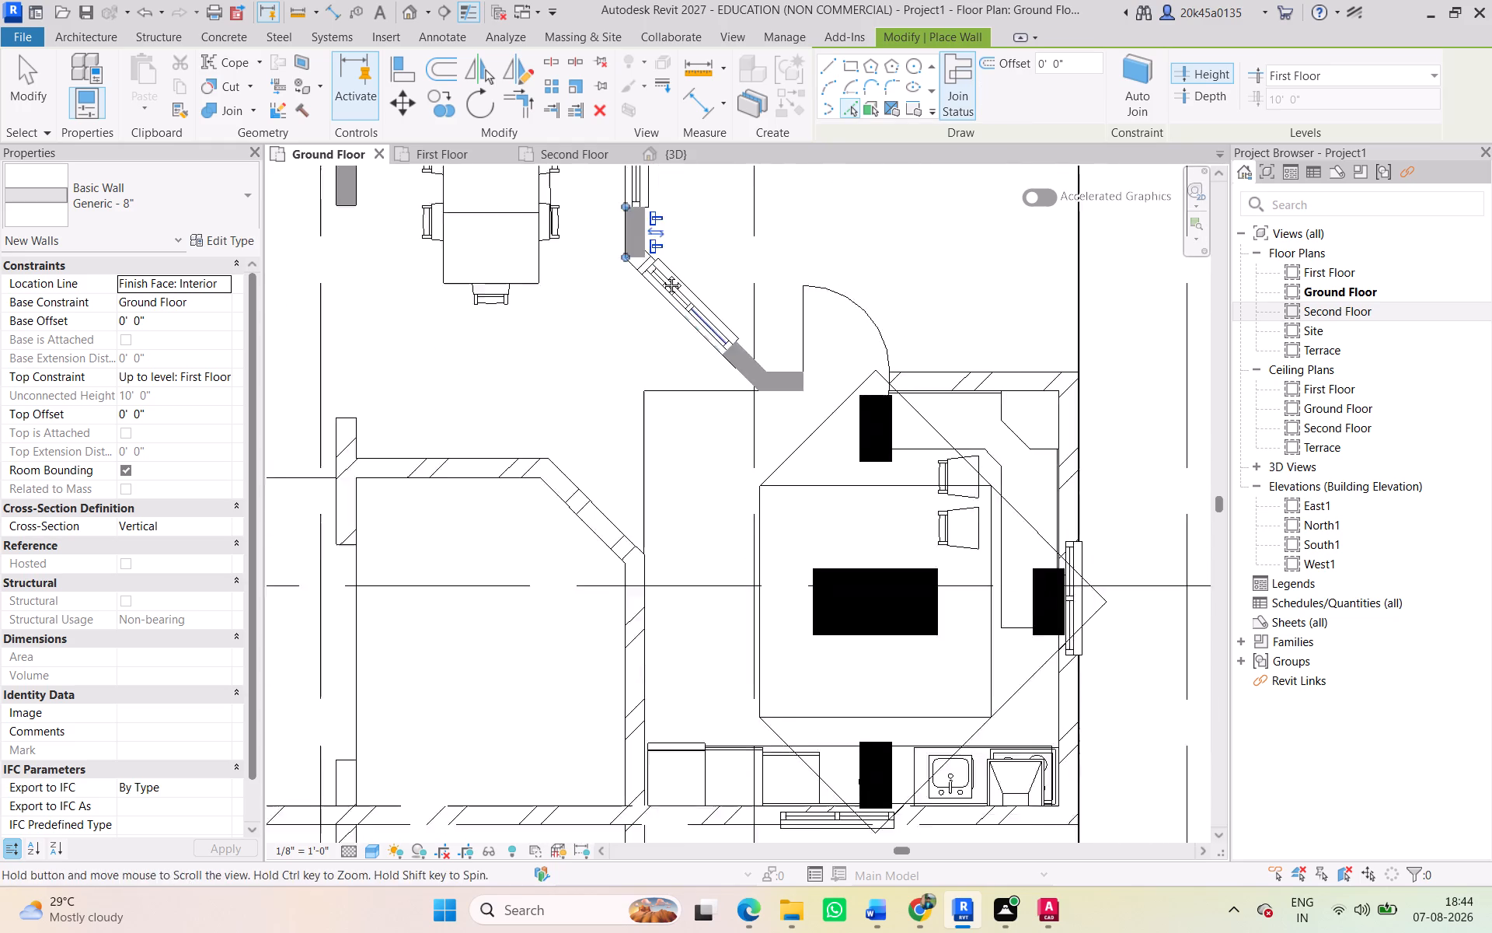
middle_click_drag(660, 274, 568, 192)
scroll(821, 252, "up", 4)
left_click(863, 235)
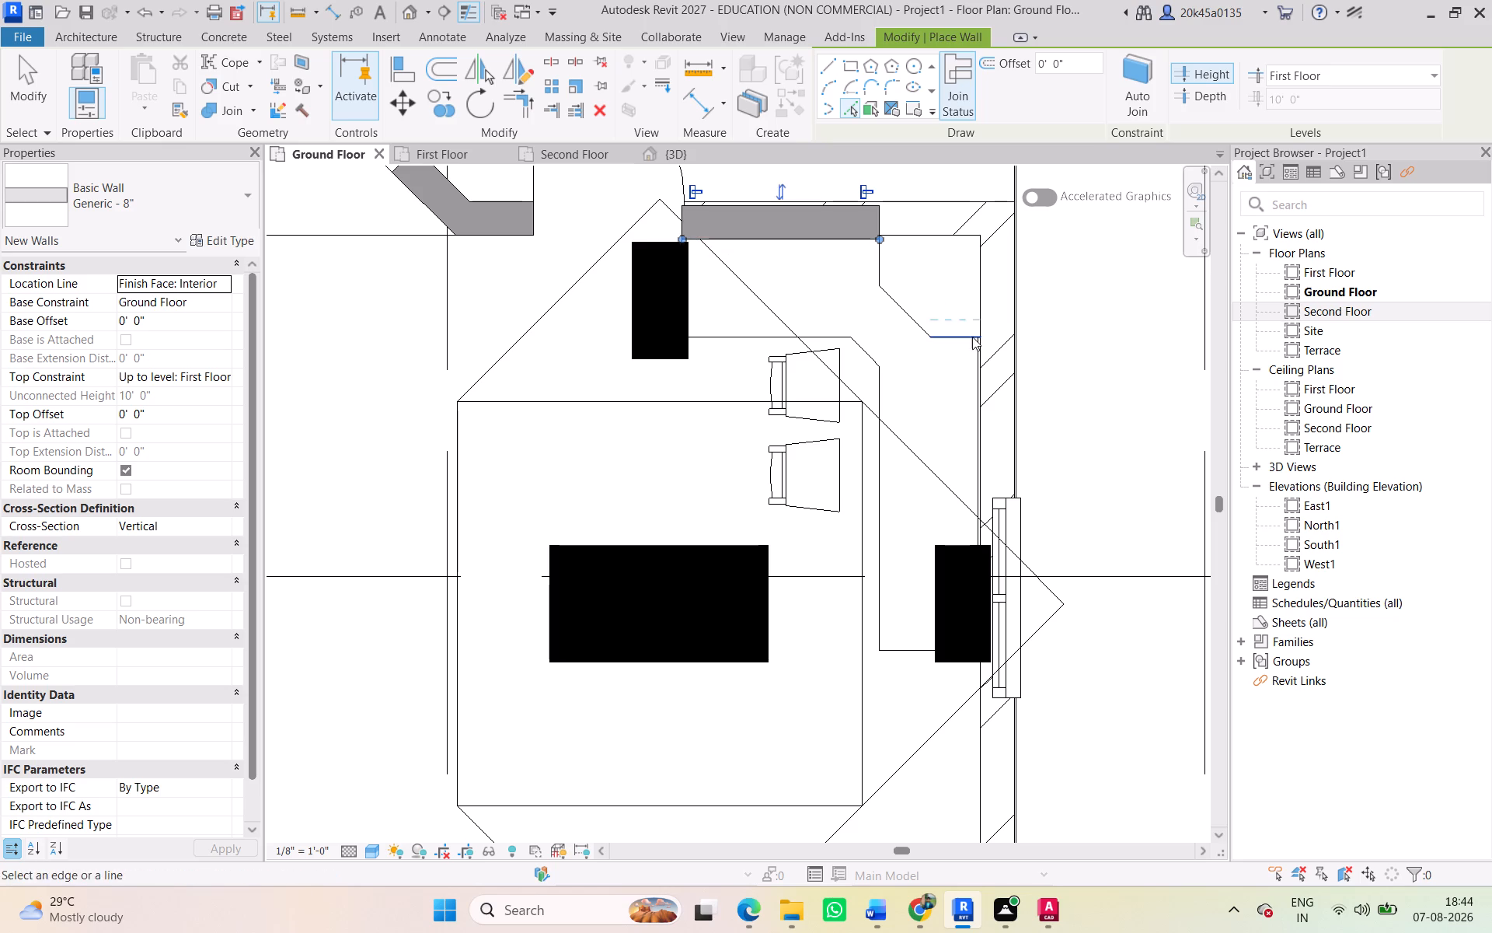
scroll(980, 376, "up", 4)
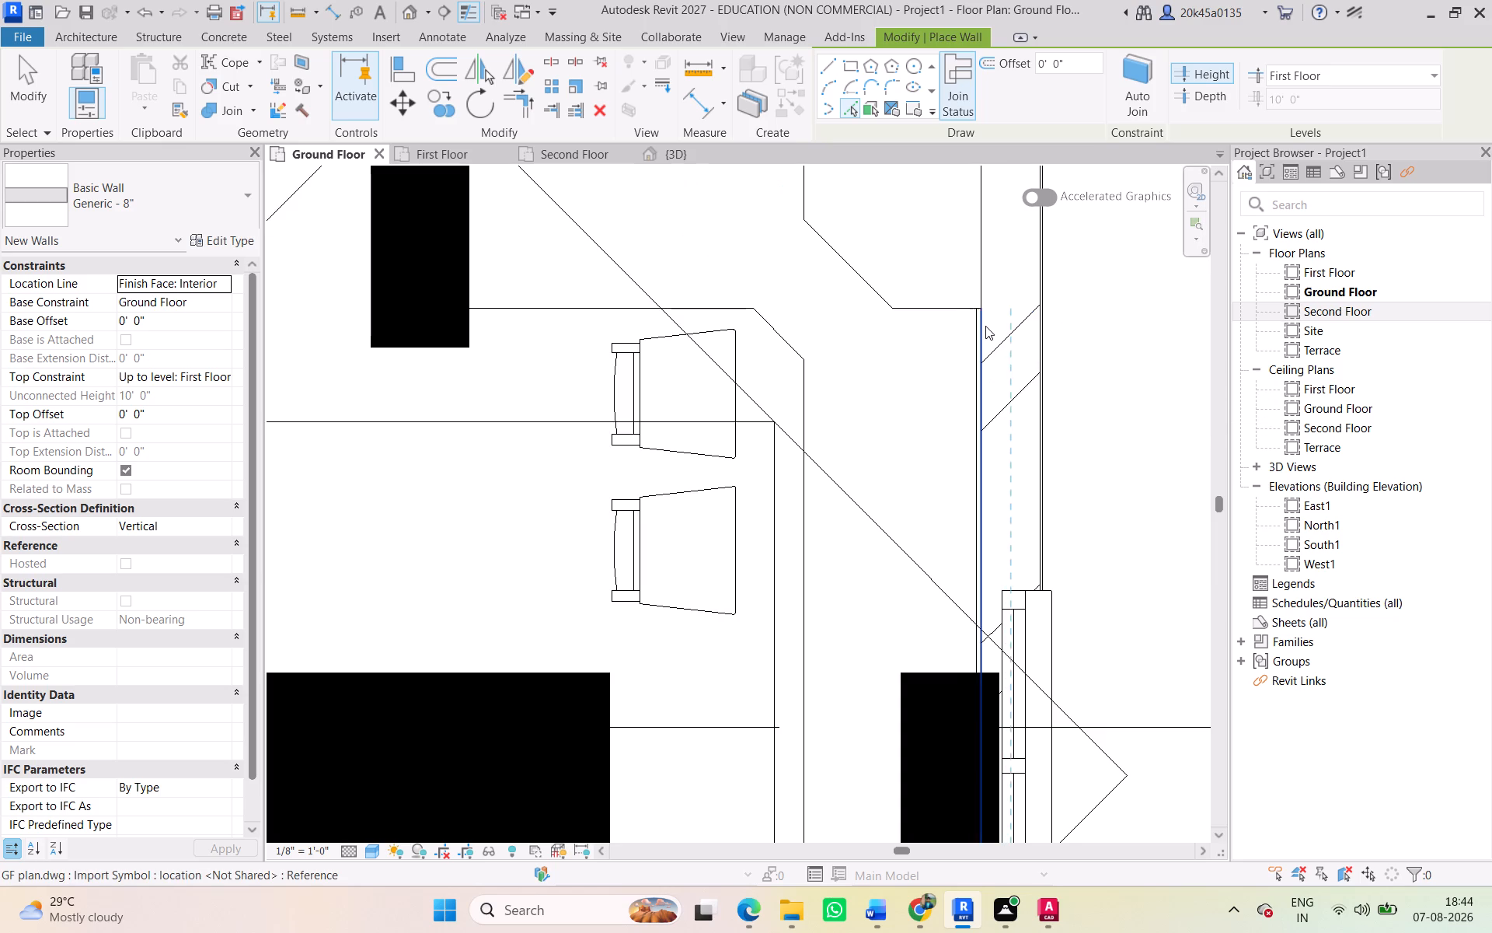
left_click(985, 326)
scroll(973, 376, "down", 4)
middle_click_drag(964, 377, 926, 124)
middle_click_drag(960, 379, 960, 311)
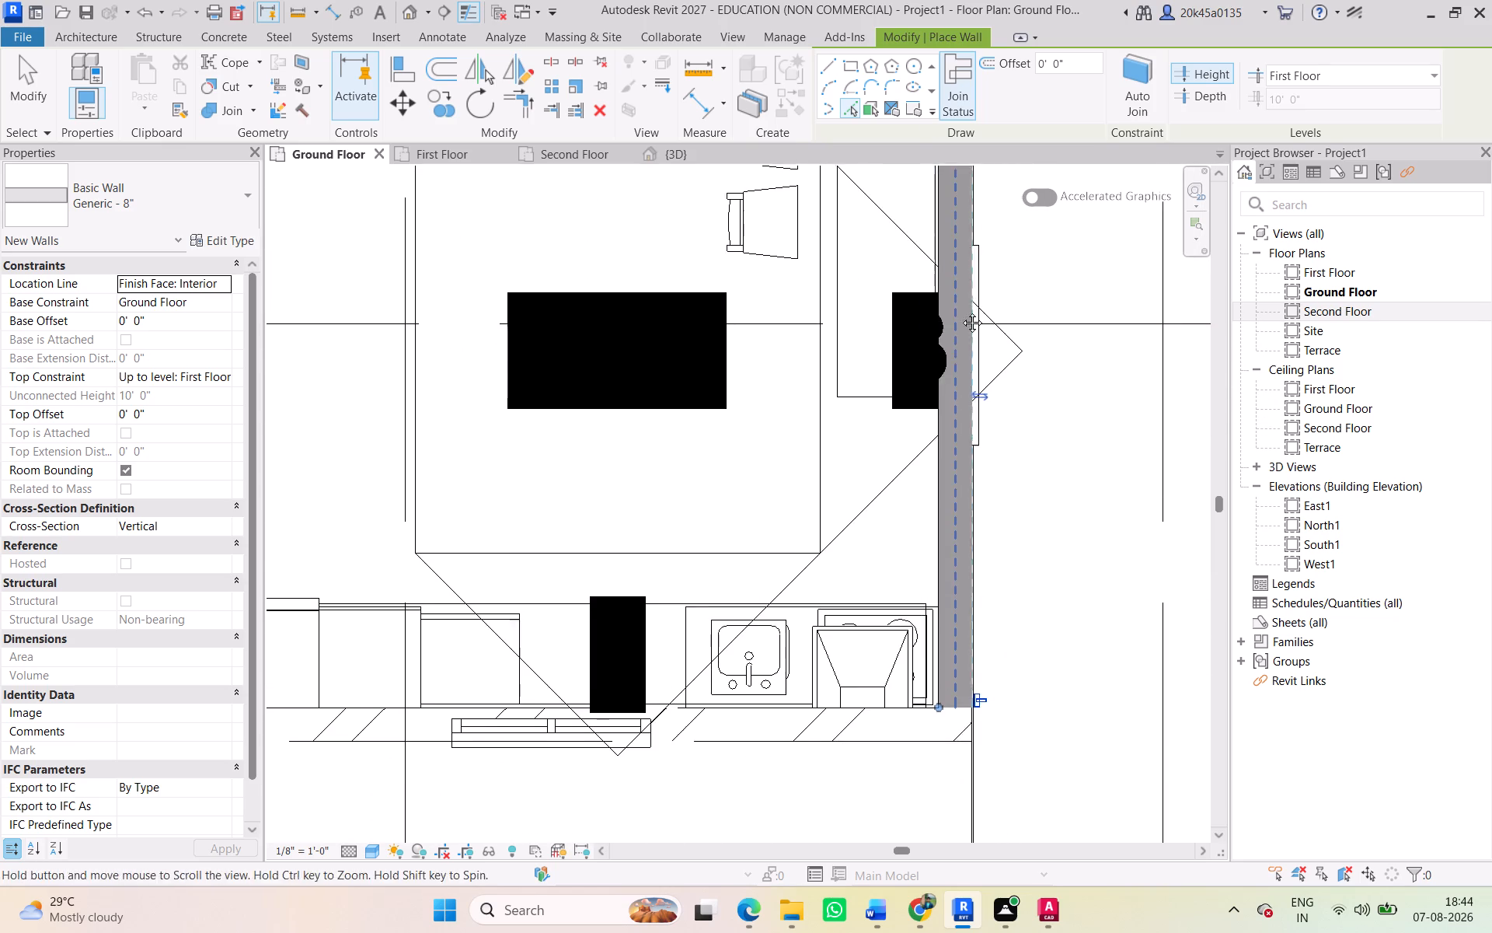
middle_click_drag(960, 311, 962, 183)
scroll(749, 460, "up", 1)
left_click(806, 526)
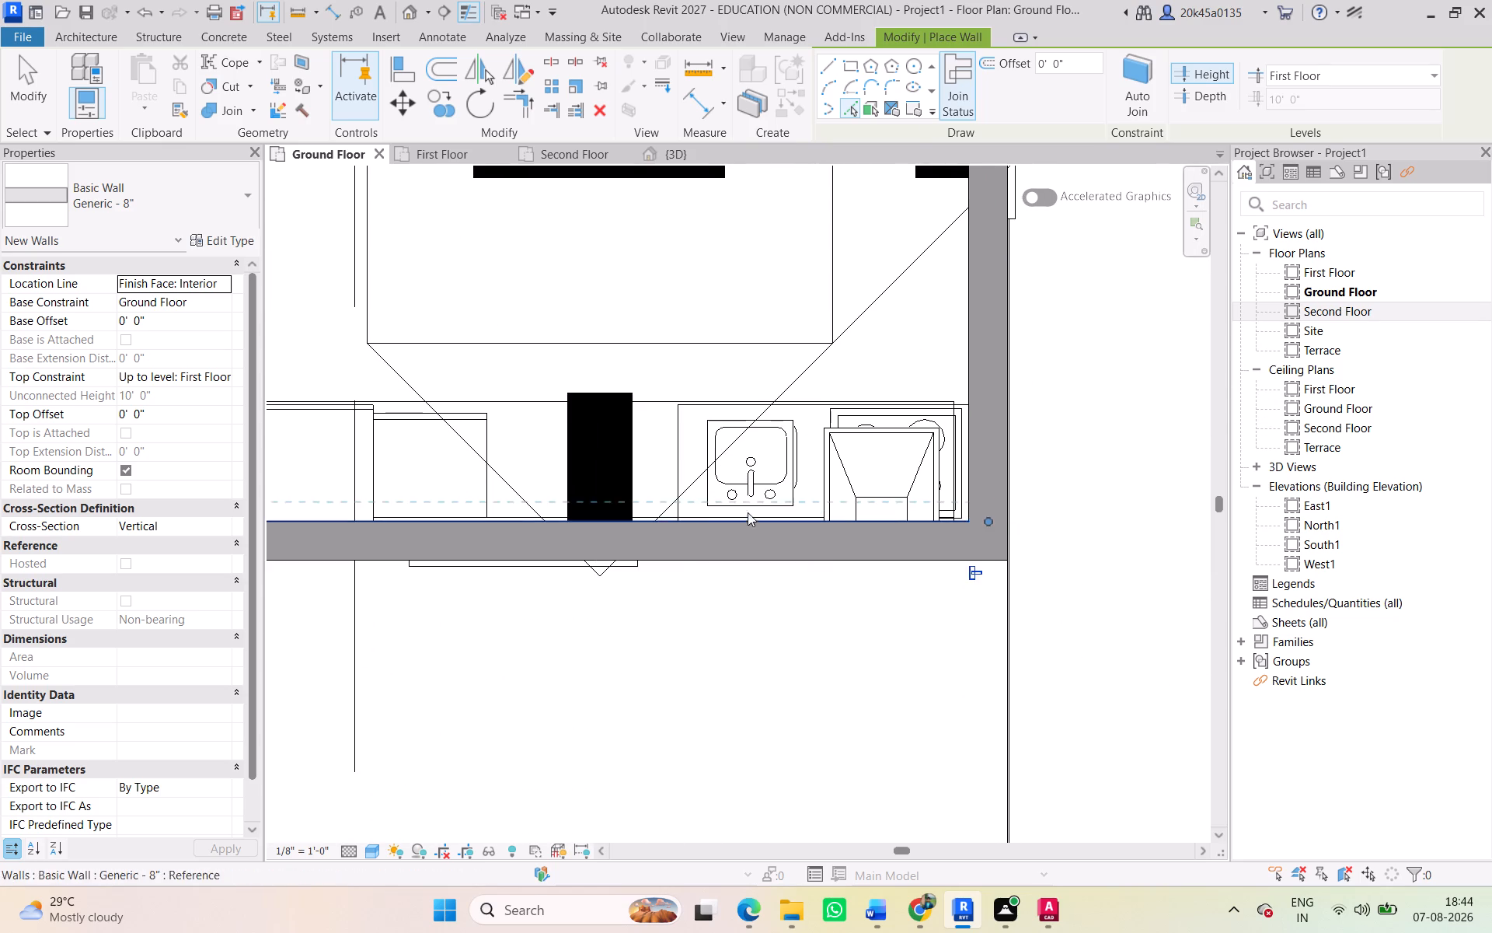
Trace Generic - 8" walls along the kitchen's west side and on south to the window beyond the kitchen's south wall.
scroll(661, 488, "down", 2)
middle_click_drag(677, 488, 1251, 477)
scroll(748, 464, "down", 2)
middle_click_drag(751, 464, 960, 465)
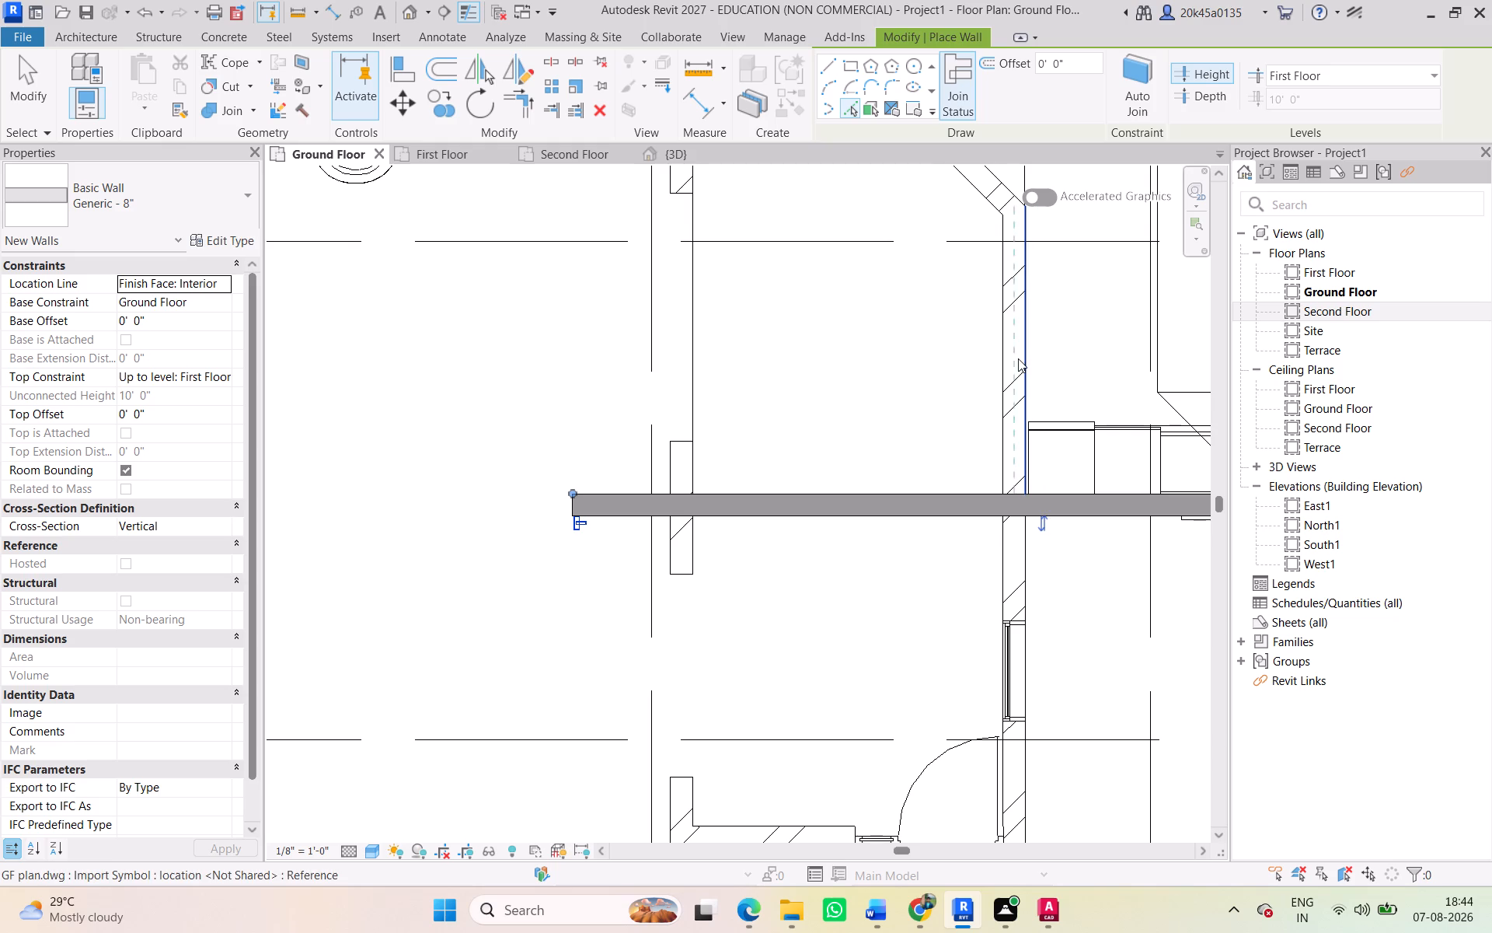
left_click(1023, 351)
scroll(1034, 435, "down", 1)
middle_click_drag(1020, 425, 805, 214)
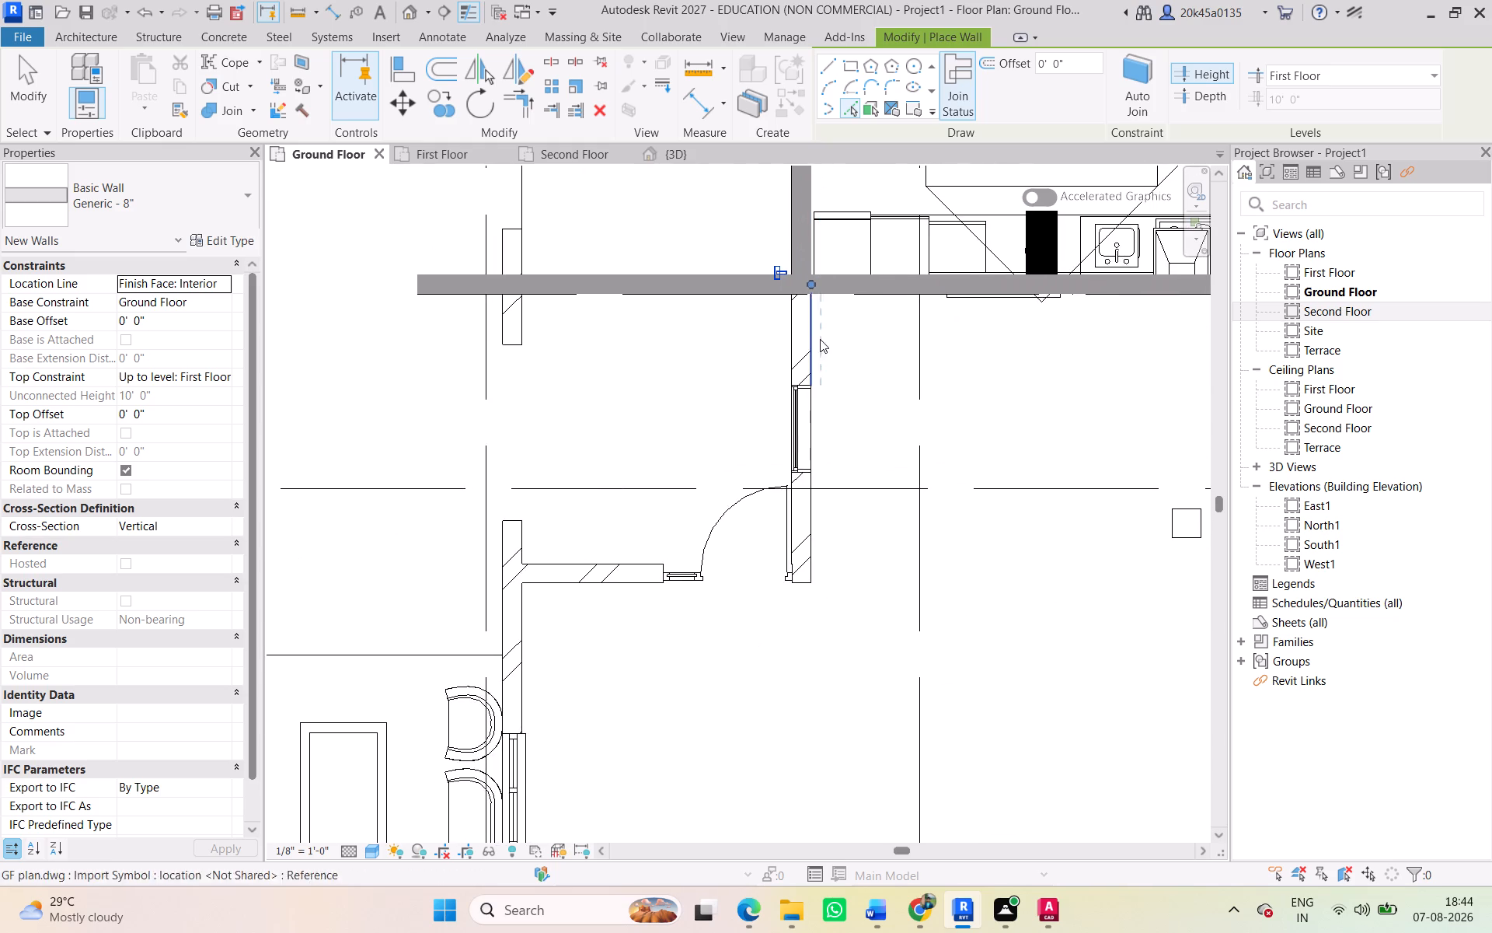
left_click(807, 334)
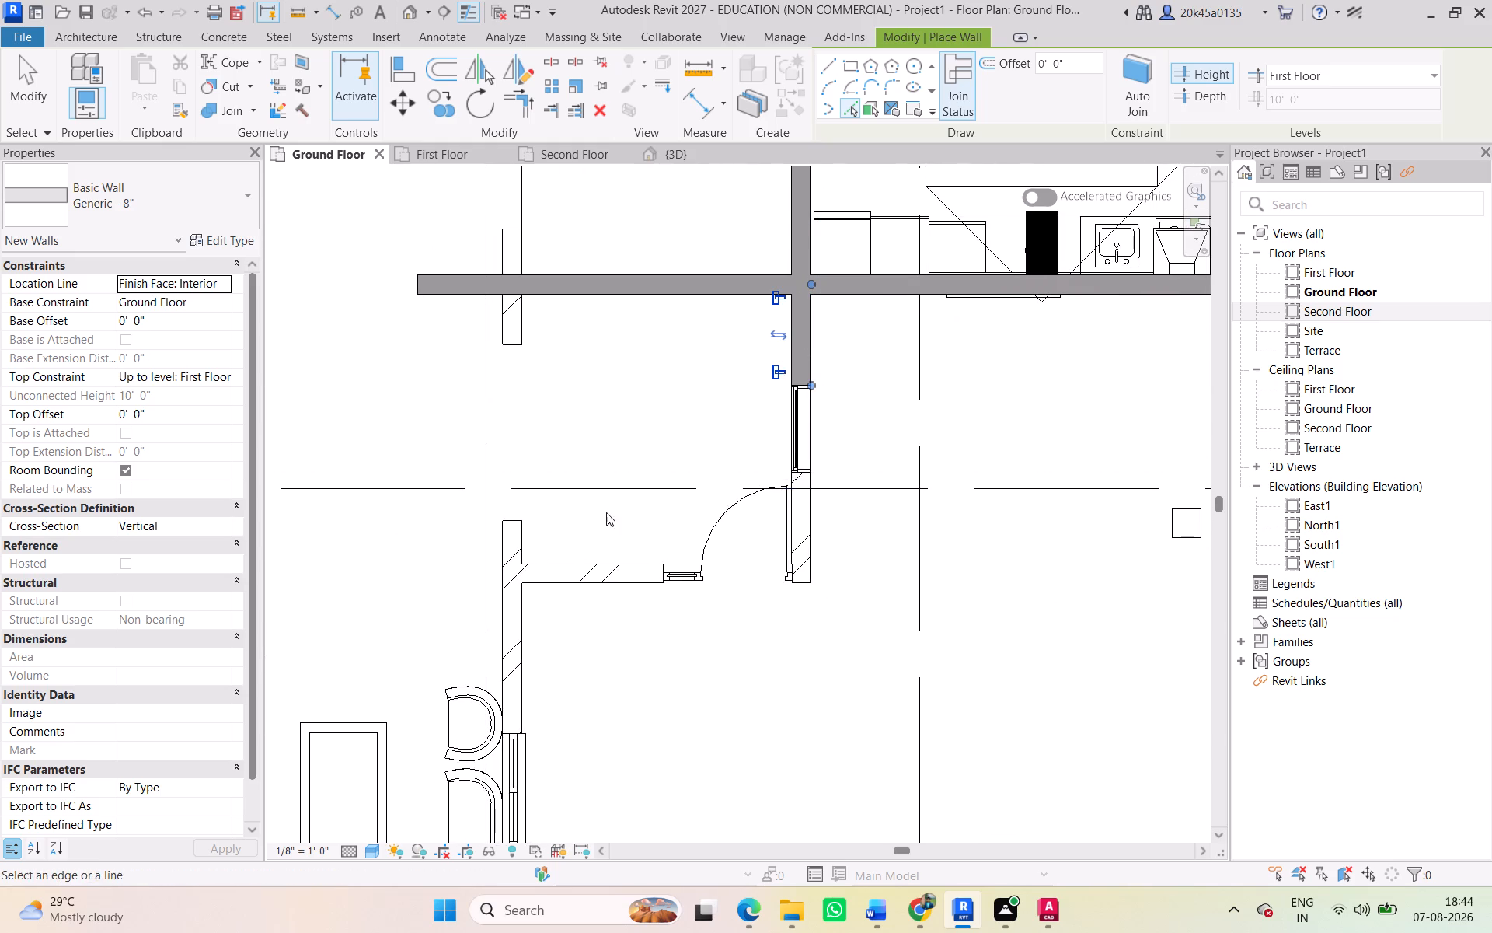
Trace Generic - 8" walls west of the door south of the kitchen, and on the southern sitting room's east and southeast stretches.
left_click(632, 582)
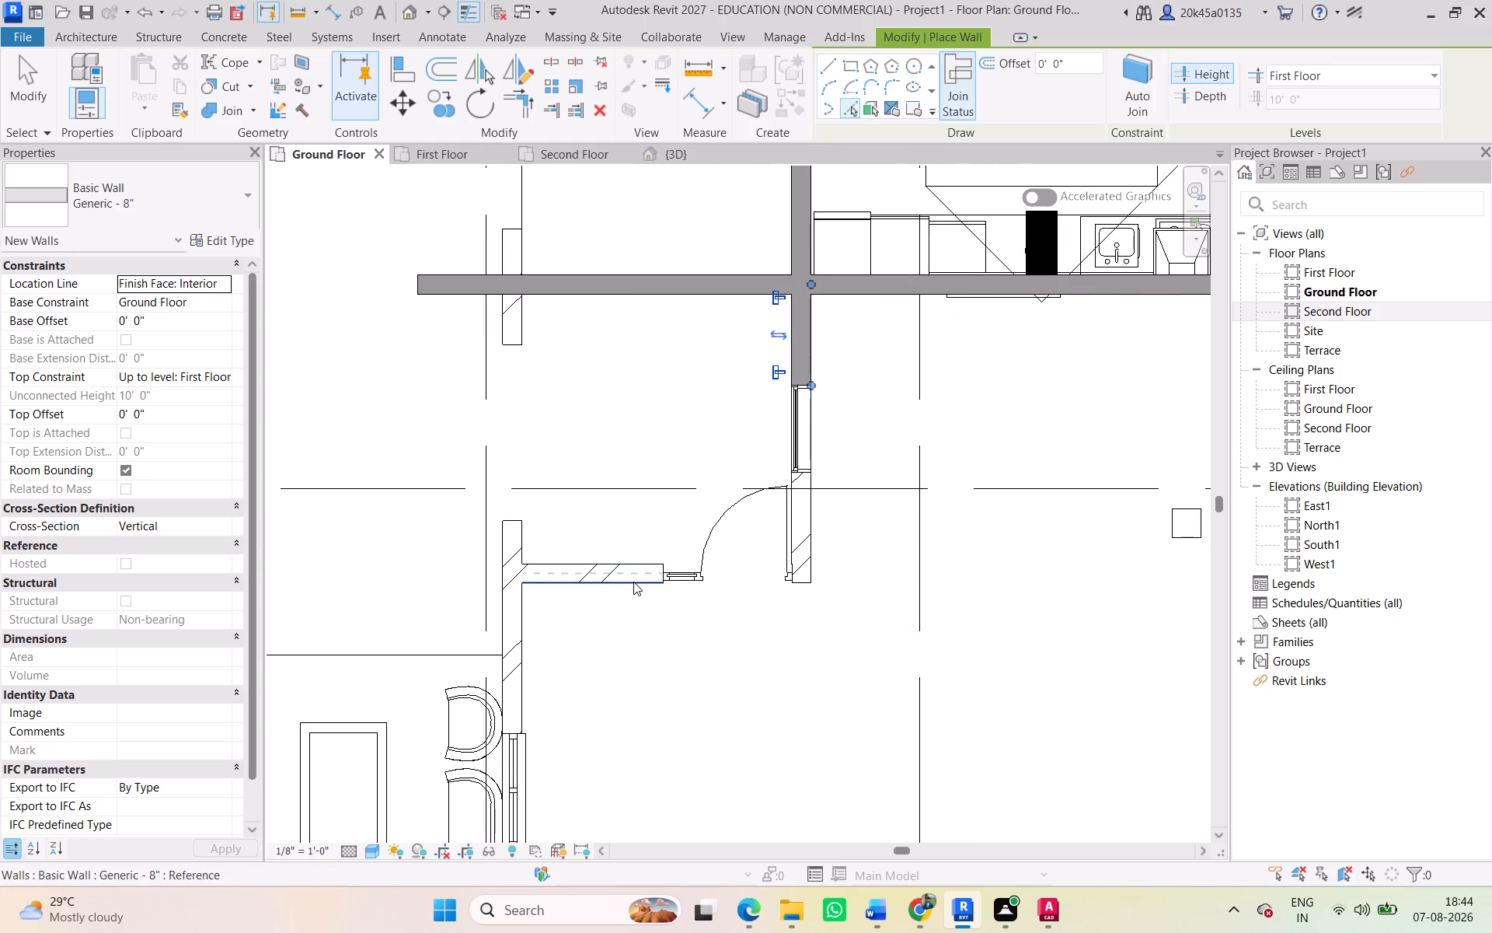
left_click(508, 615)
scroll(553, 563, "down", 1)
middle_click_drag(553, 561, 639, 231)
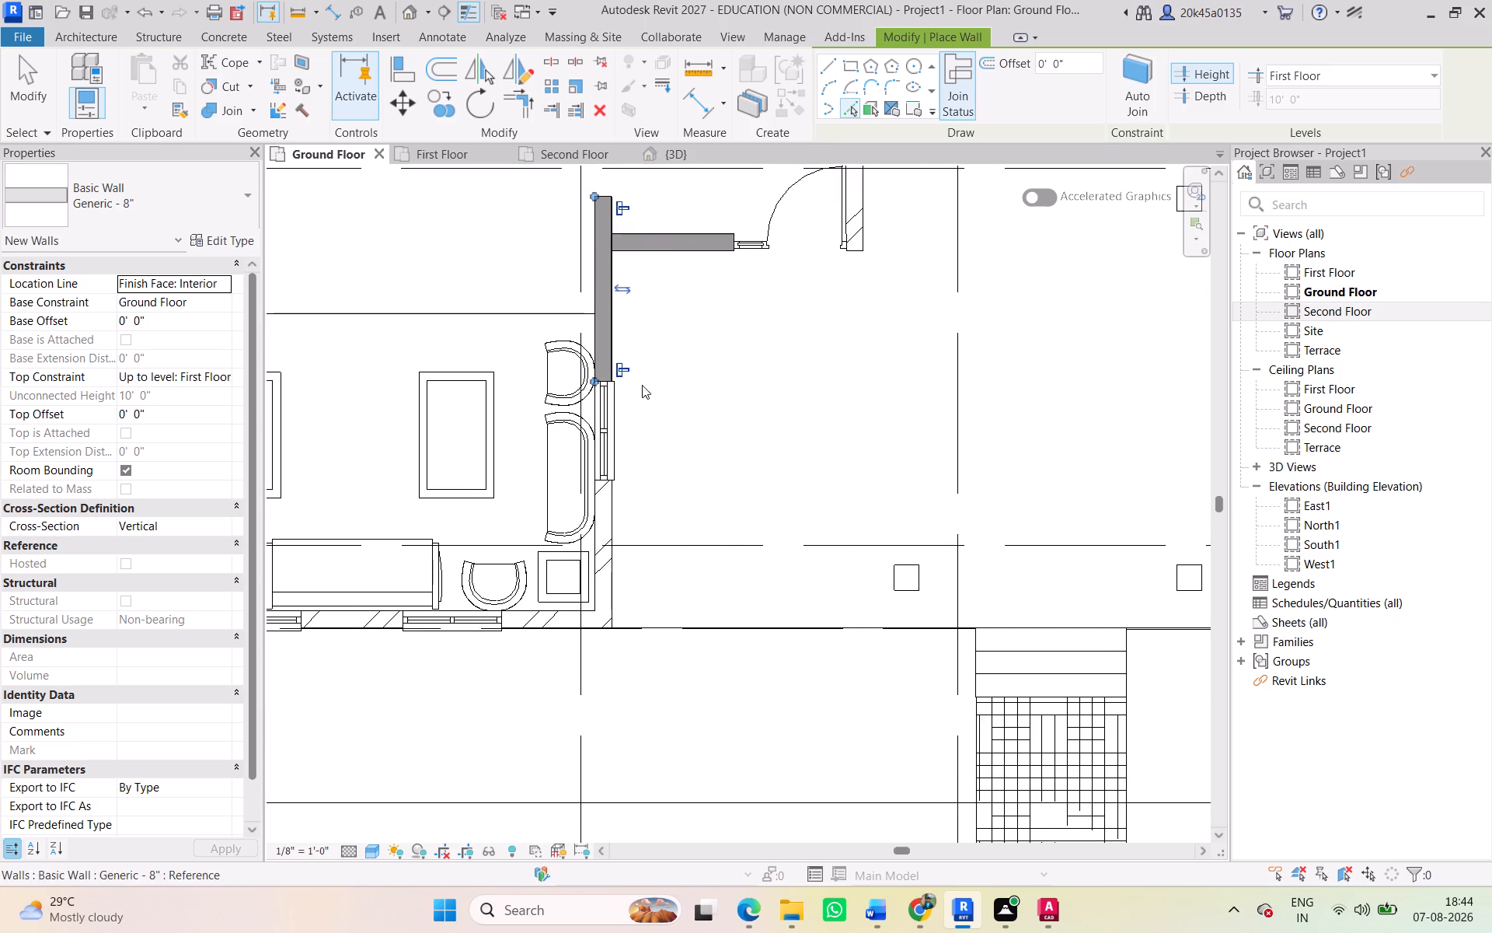
middle_click_drag(793, 508, 881, 490)
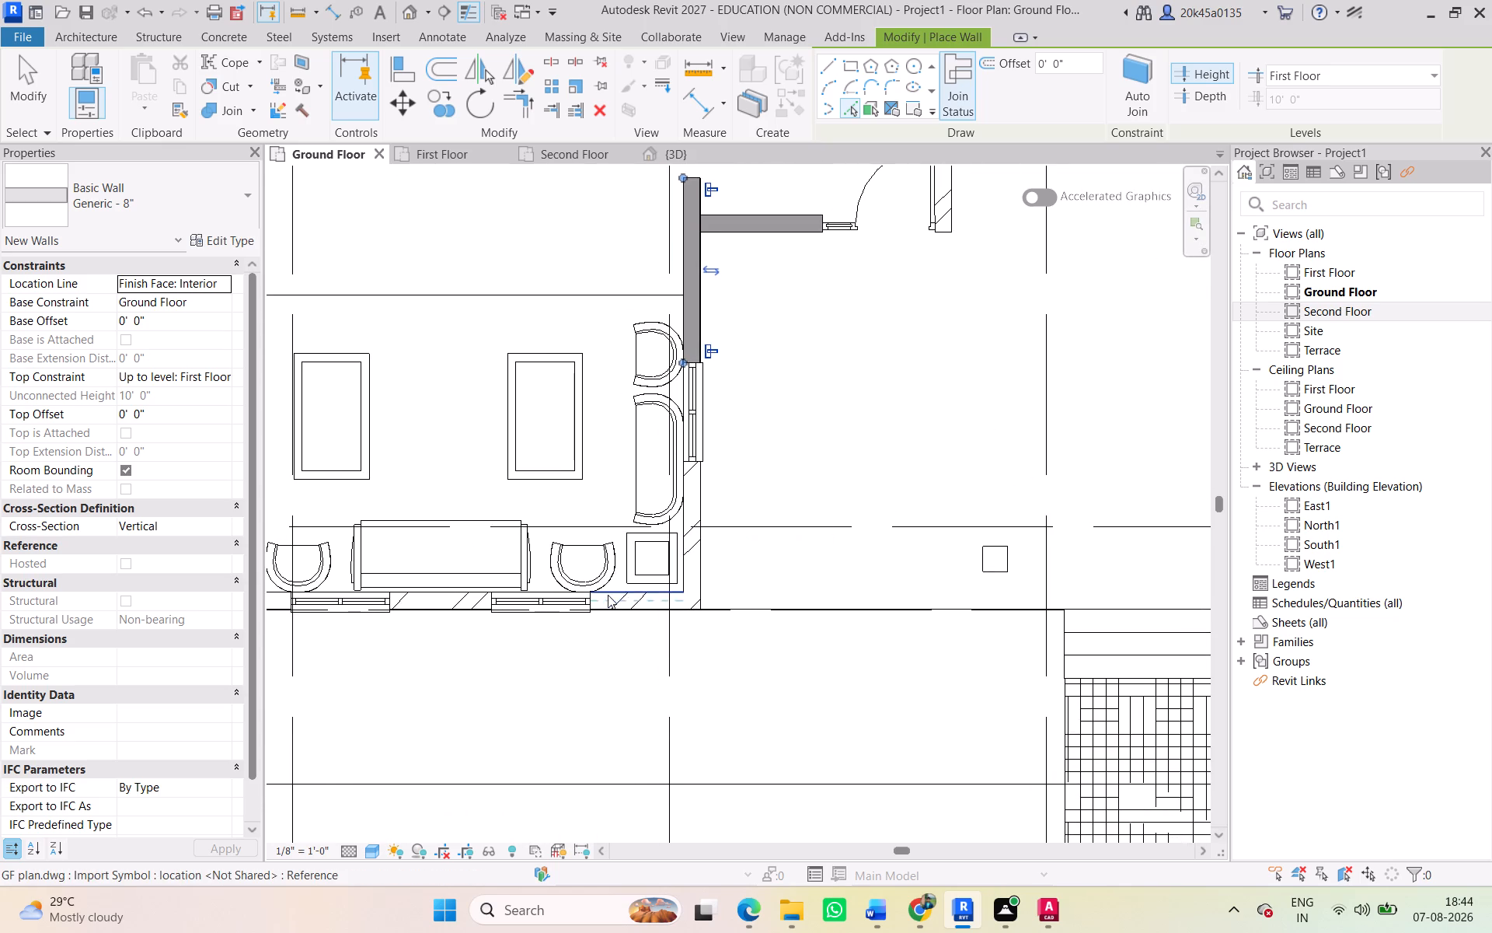
left_click(606, 595)
Trace Generic - 8" walls on the sitting room's west side below its window and on the angled stub south of the entrance door.
middle_click_drag(491, 449, 1043, 480)
scroll(817, 466, "down", 1)
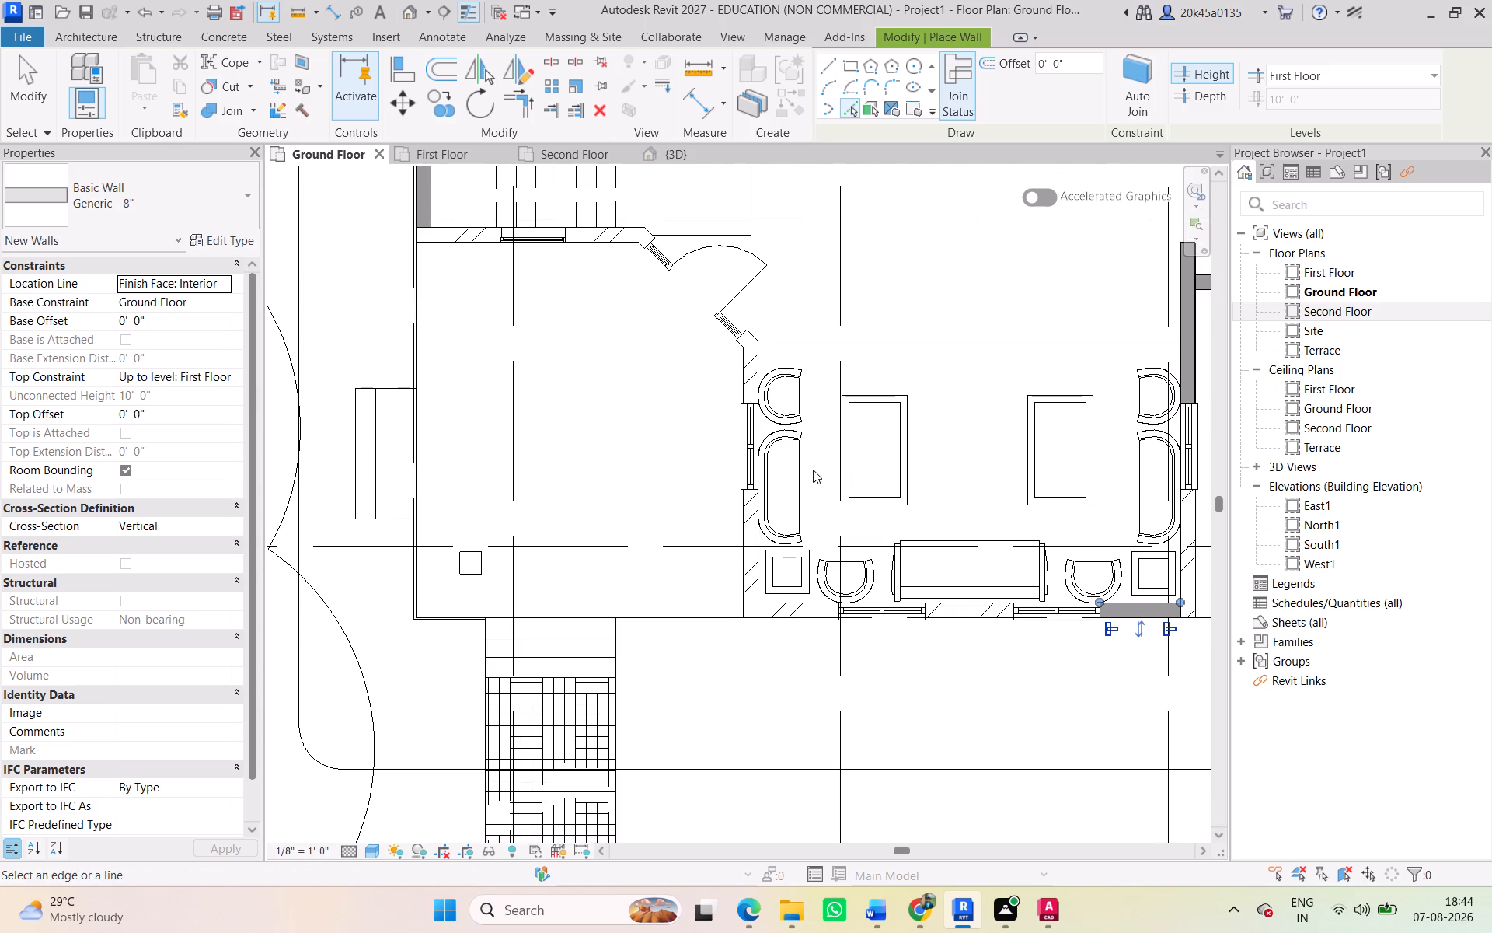
middle_click_drag(813, 474, 787, 500)
scroll(774, 581, "up", 3)
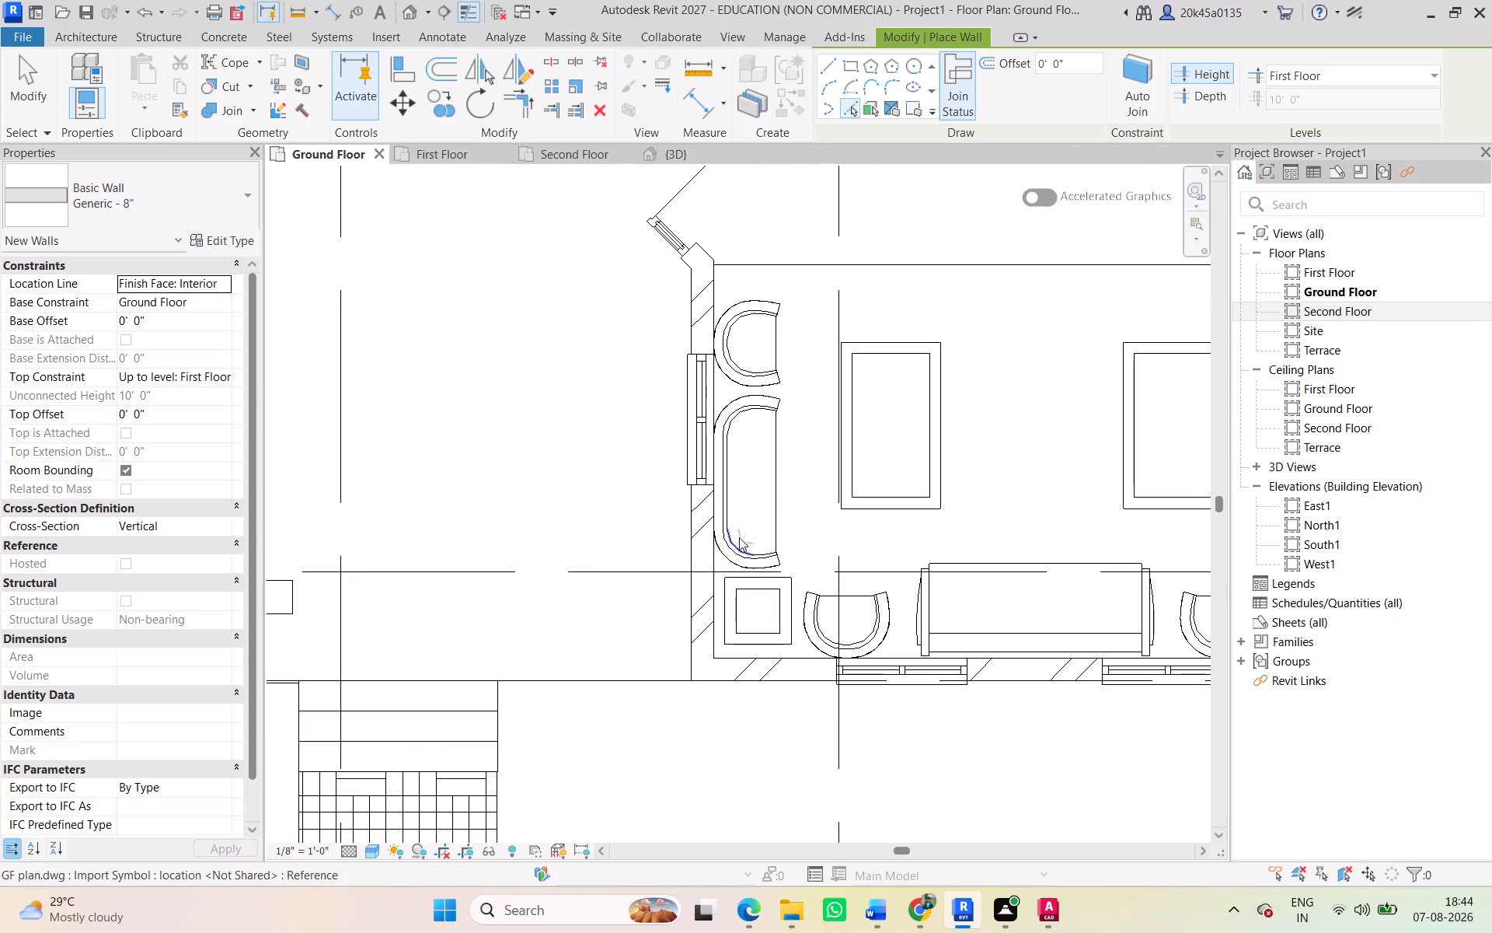
left_click(711, 558)
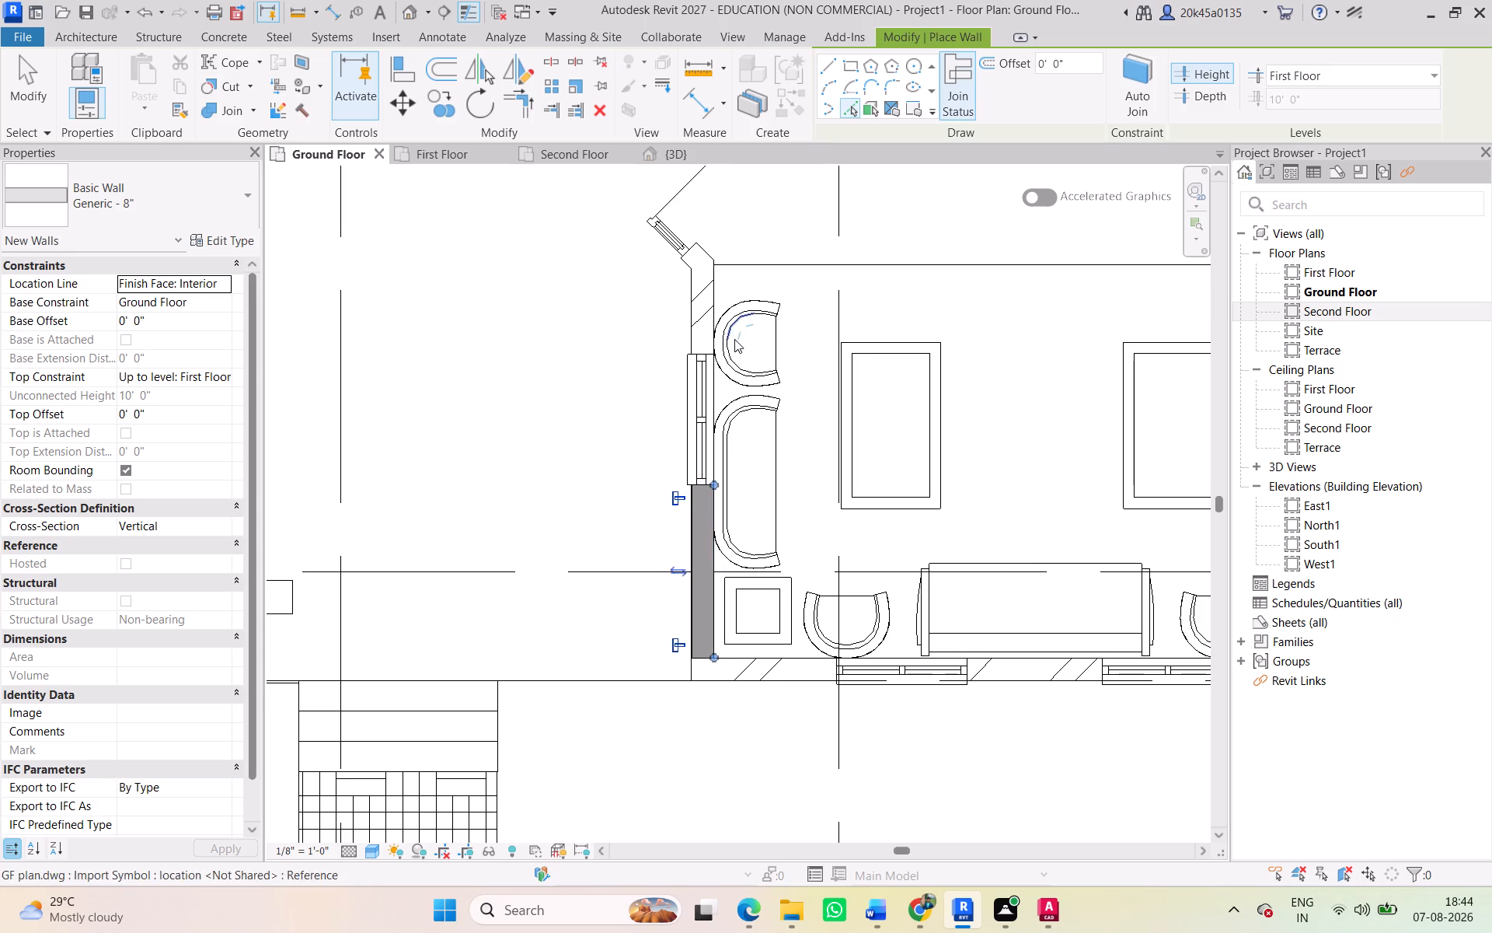
middle_click_drag(737, 342, 738, 676)
left_click(705, 589)
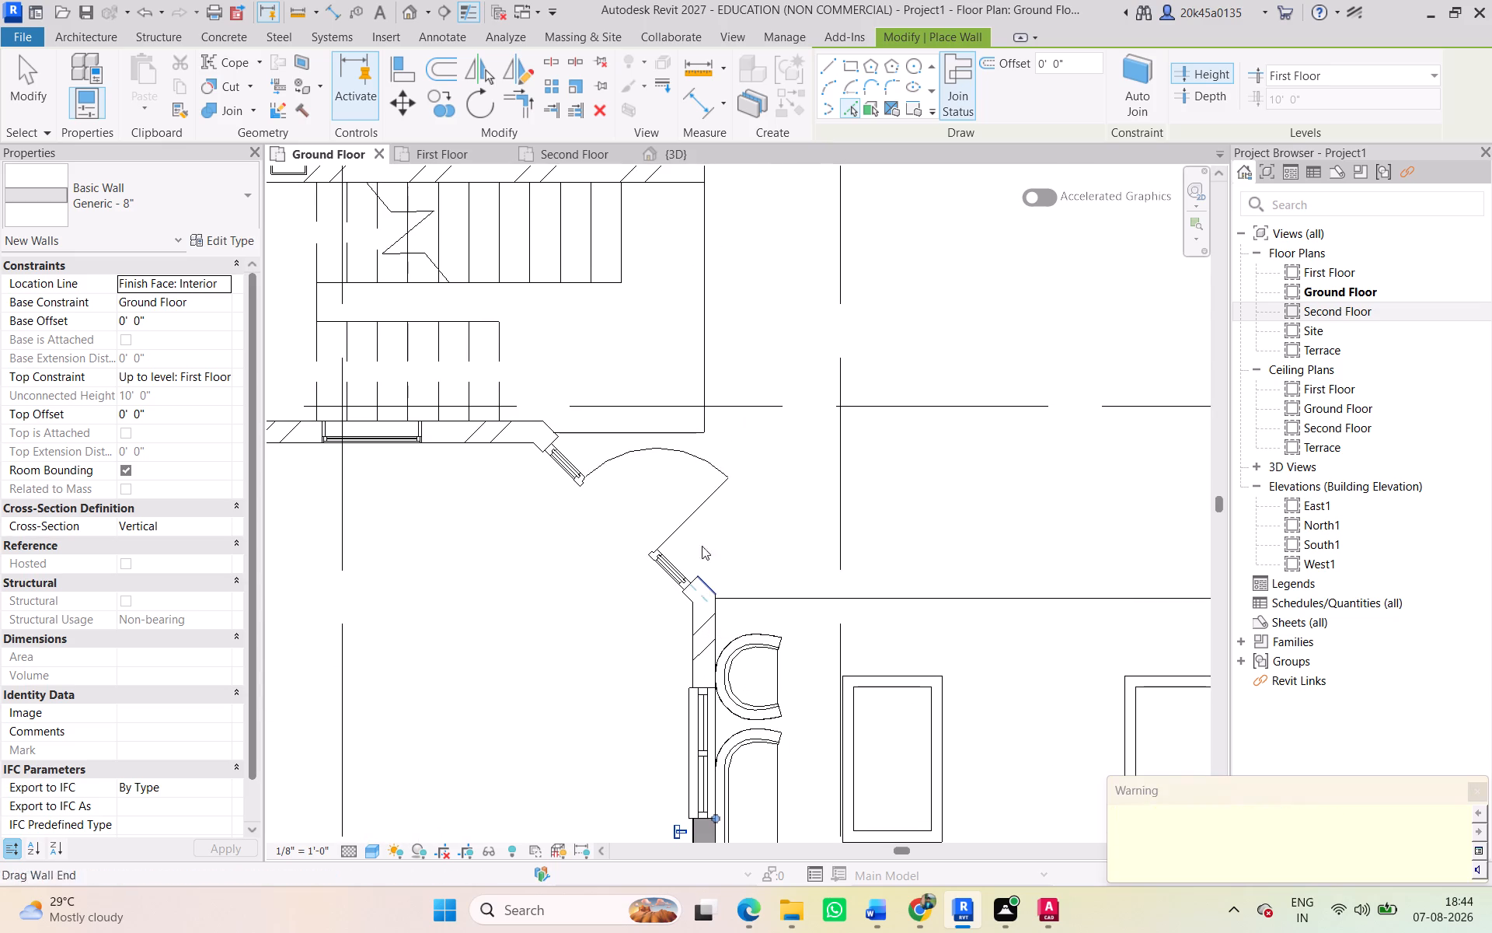
left_click(1475, 781)
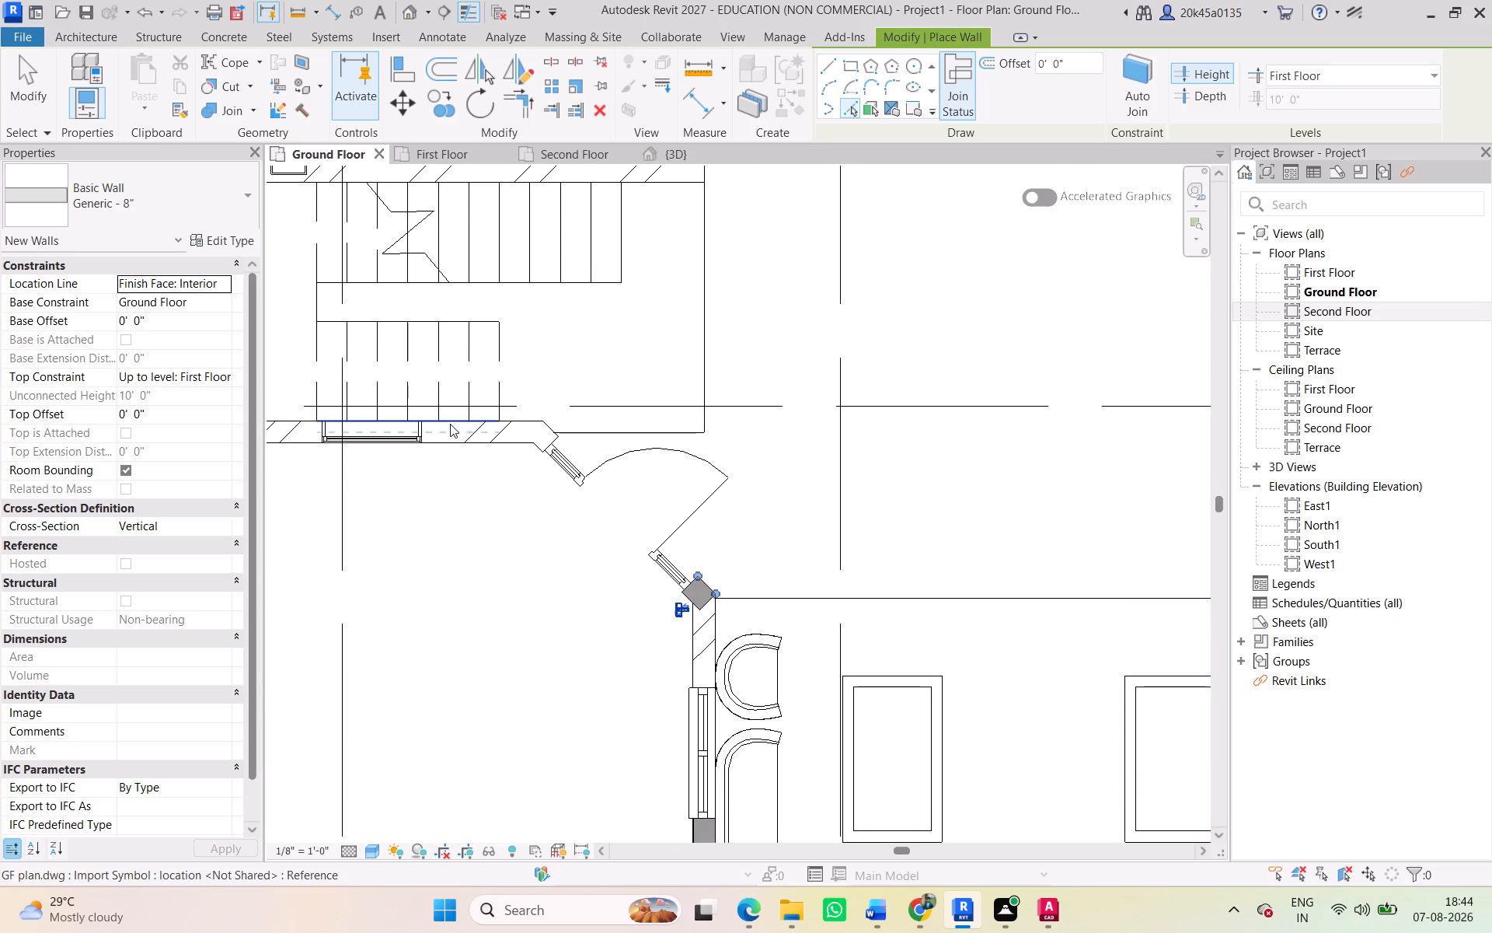
Trace Generic - 8" walls along the stair's south side and on the angled stub north of the entrance door.
left_click(450, 424)
middle_click_drag(456, 436, 570, 484)
scroll(716, 468, "up", 5)
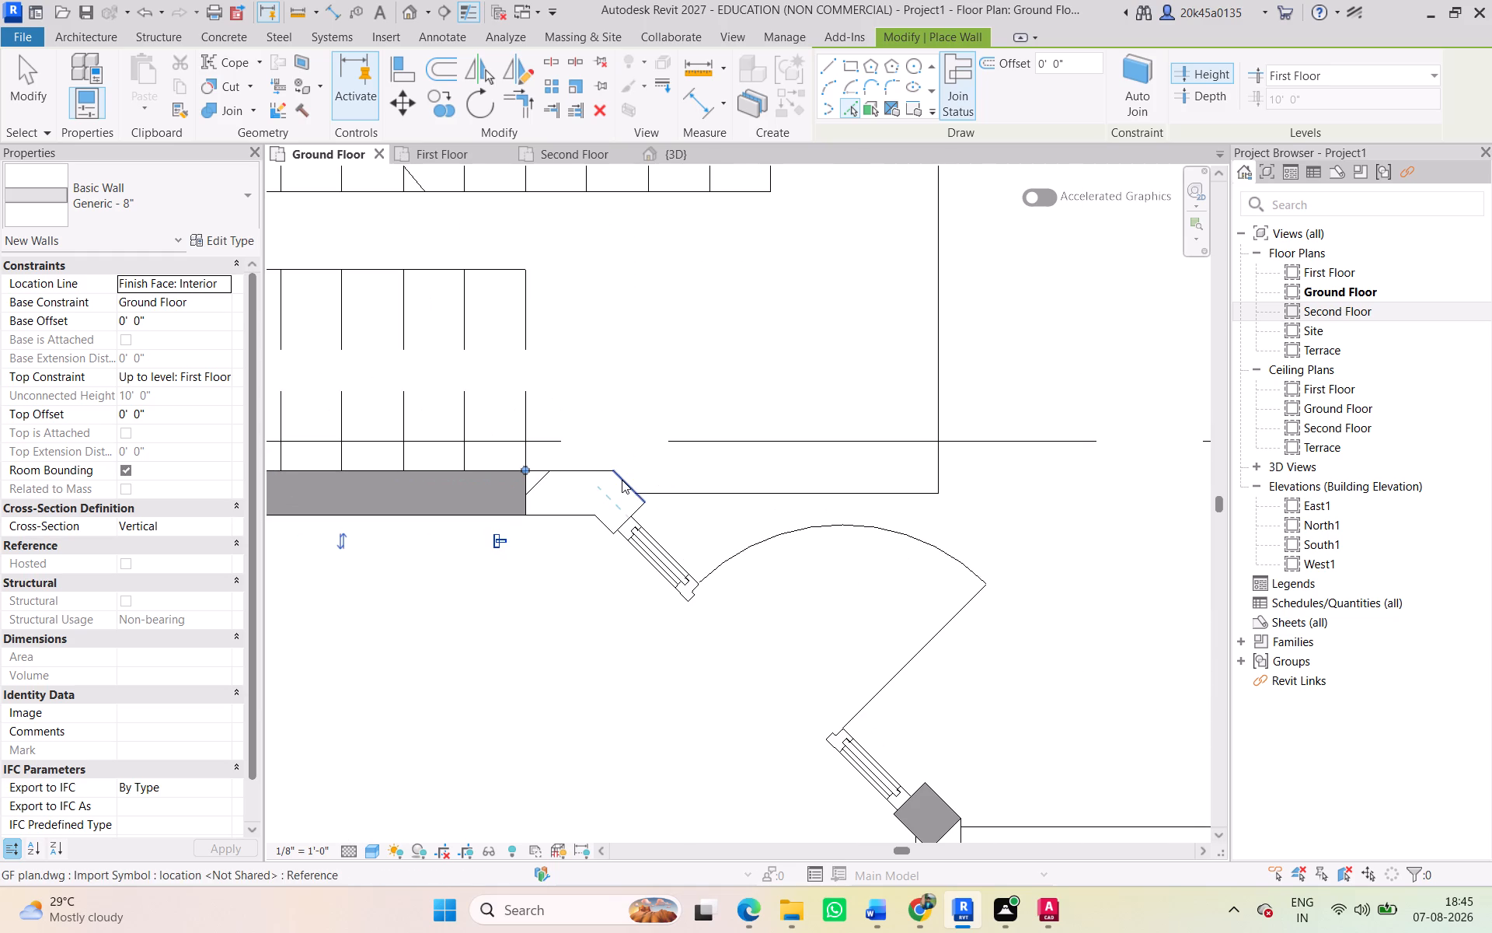
left_click(622, 480)
Delete the northwest bedroom's west wall piece between the northwest corner and the west window.
scroll(487, 477, "down", 2)
middle_click_drag(506, 494, 609, 508)
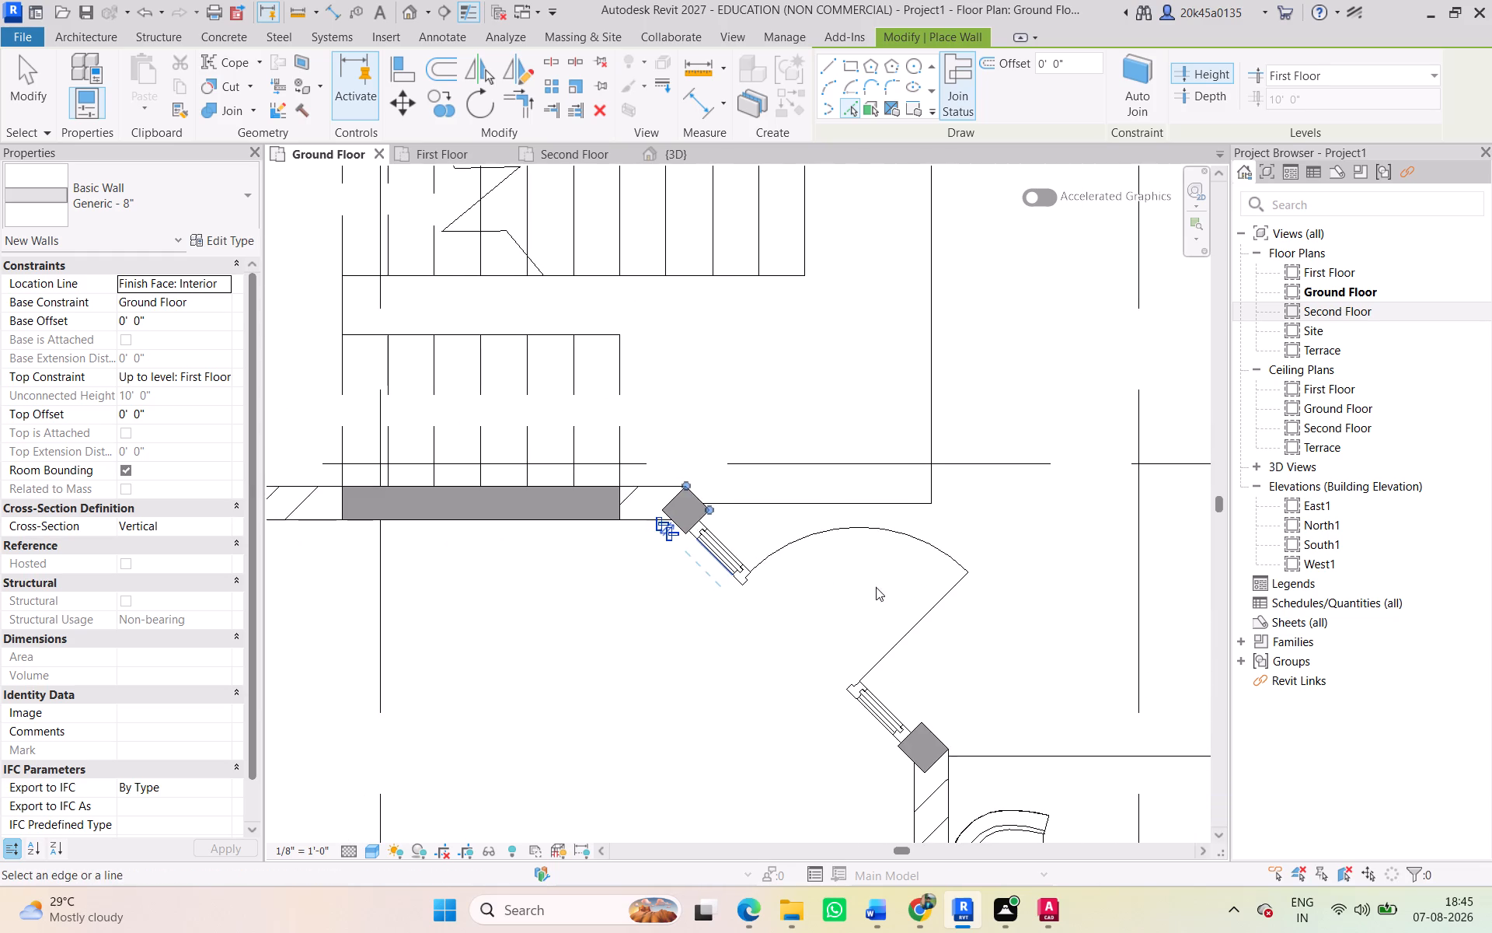
scroll(399, 505, "down", 1)
middle_click_drag(477, 531, 810, 595)
scroll(605, 484, "down", 1)
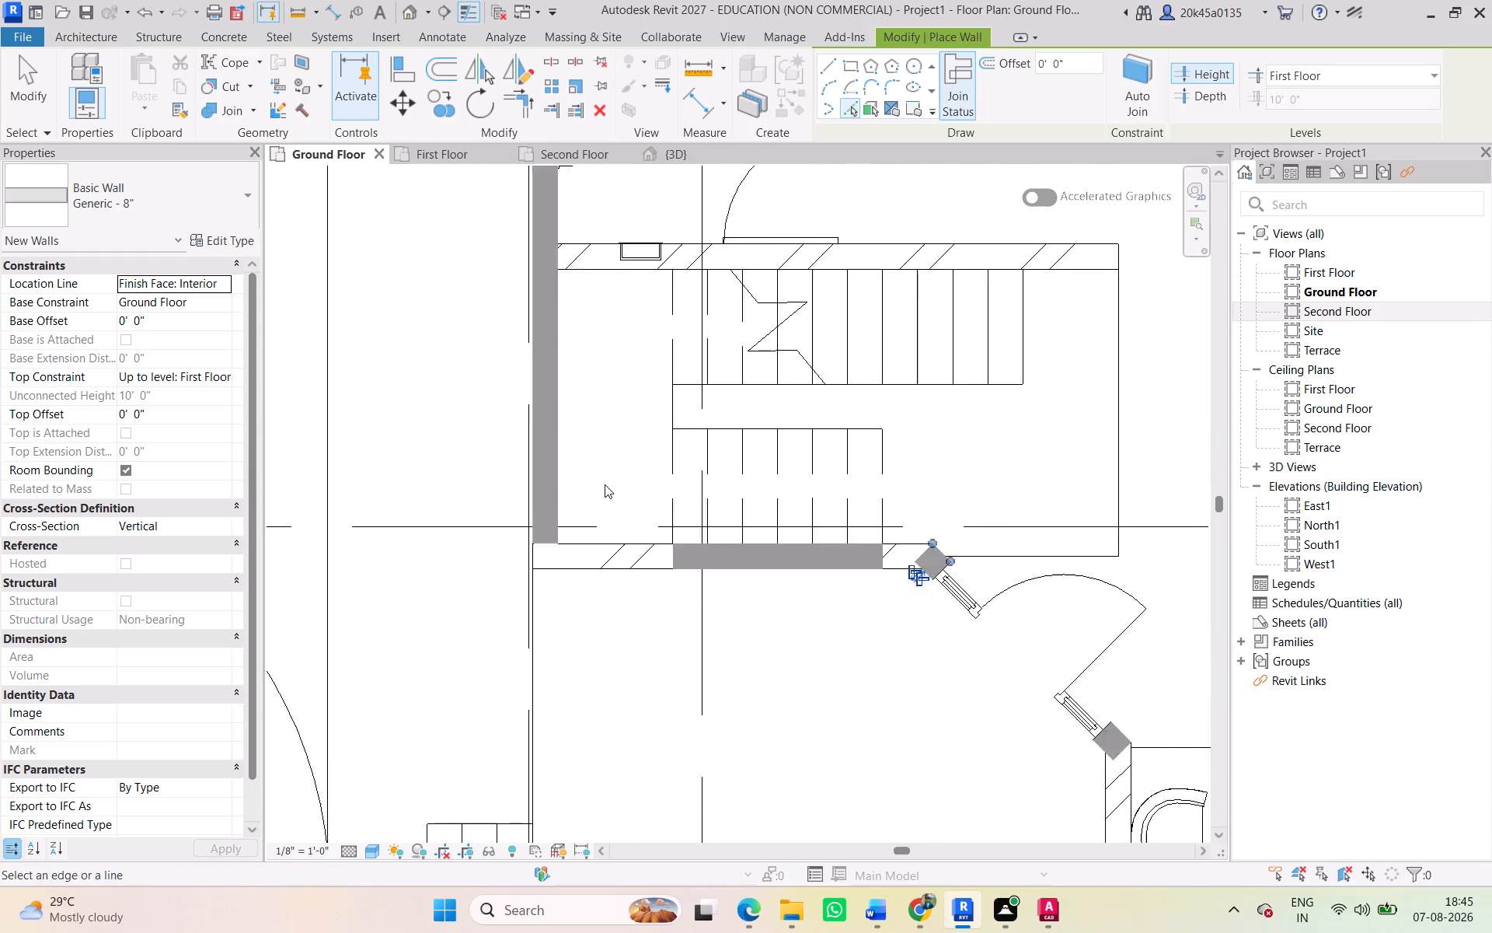
scroll(605, 484, "down", 2)
middle_click_drag(610, 498, 572, 706)
scroll(539, 377, "up", 2)
middle_click_drag(559, 433, 596, 701)
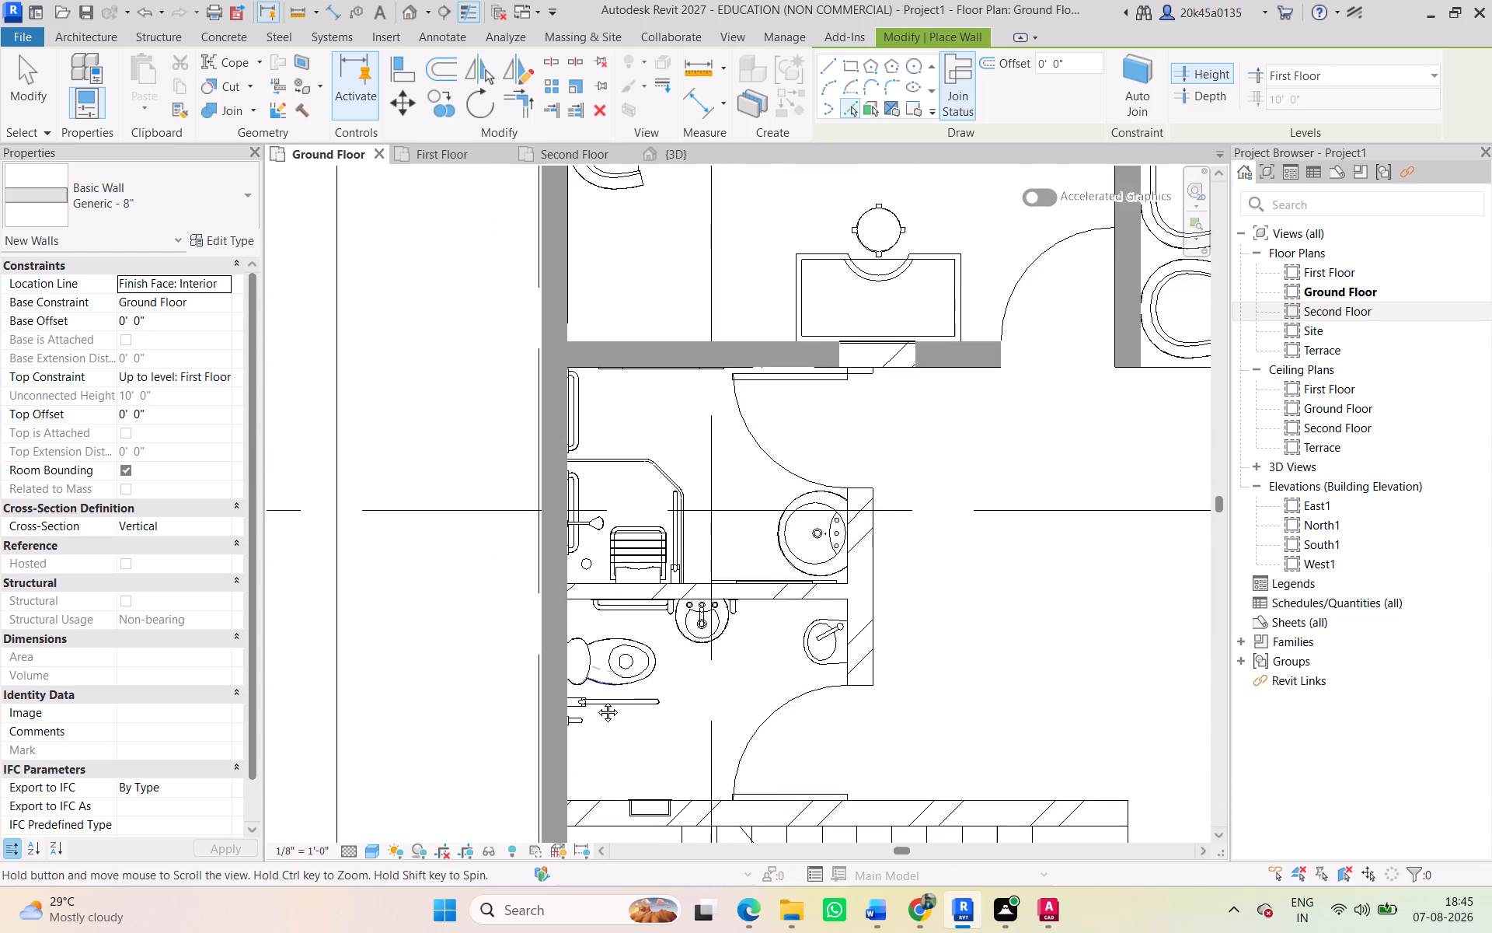
middle_click_drag(596, 701, 587, 715)
scroll(544, 372, "up", 8)
scroll(550, 397, "down", 8)
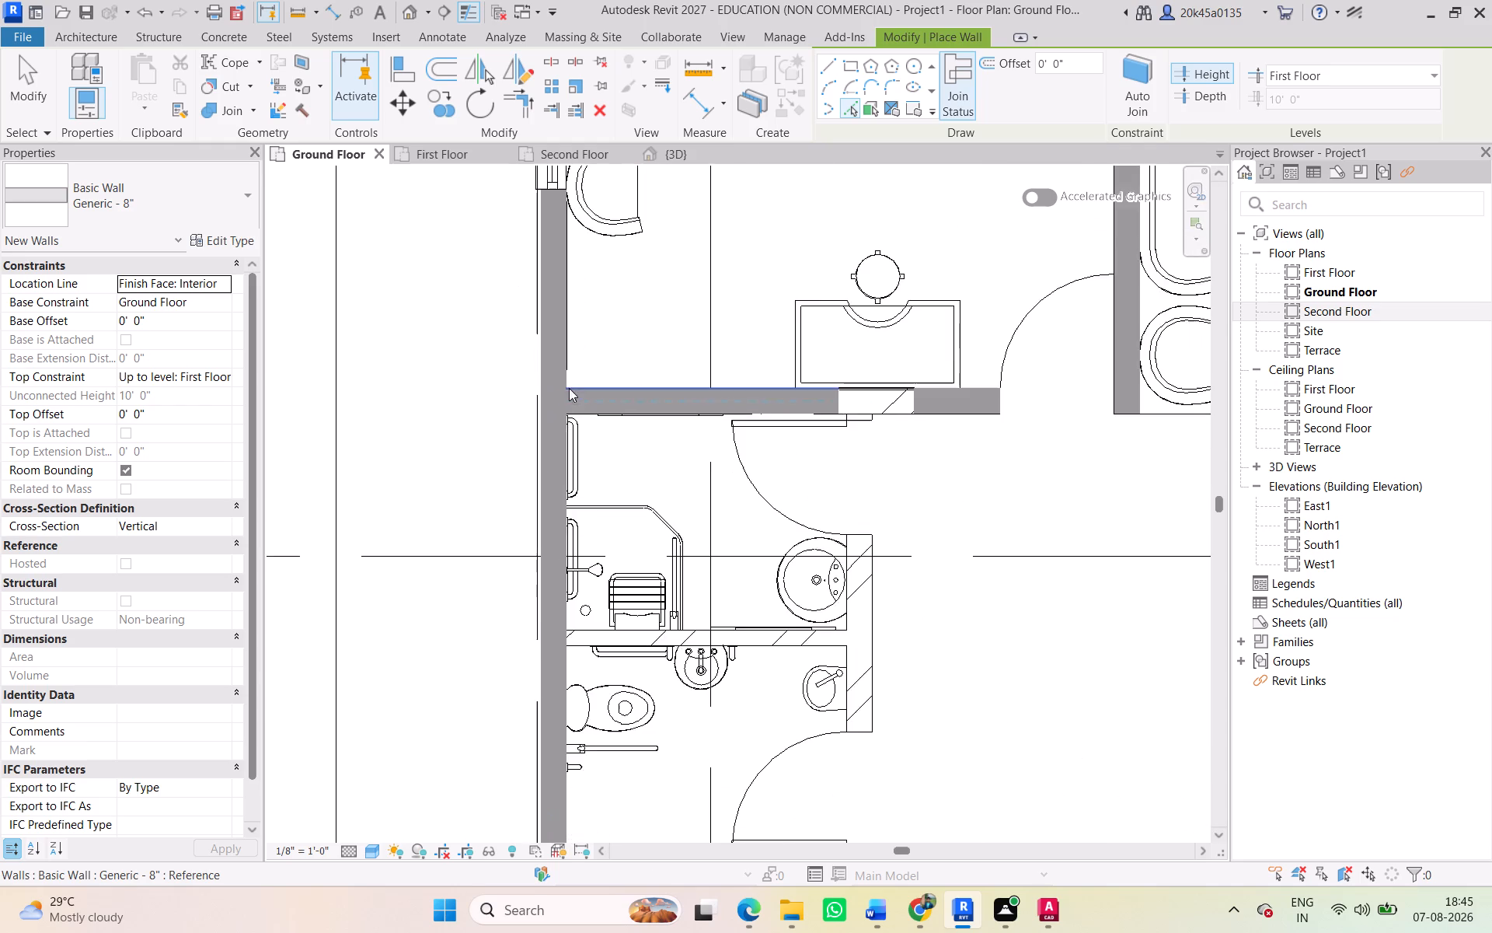
scroll(581, 388, "up", 18)
scroll(543, 456, "down", 10)
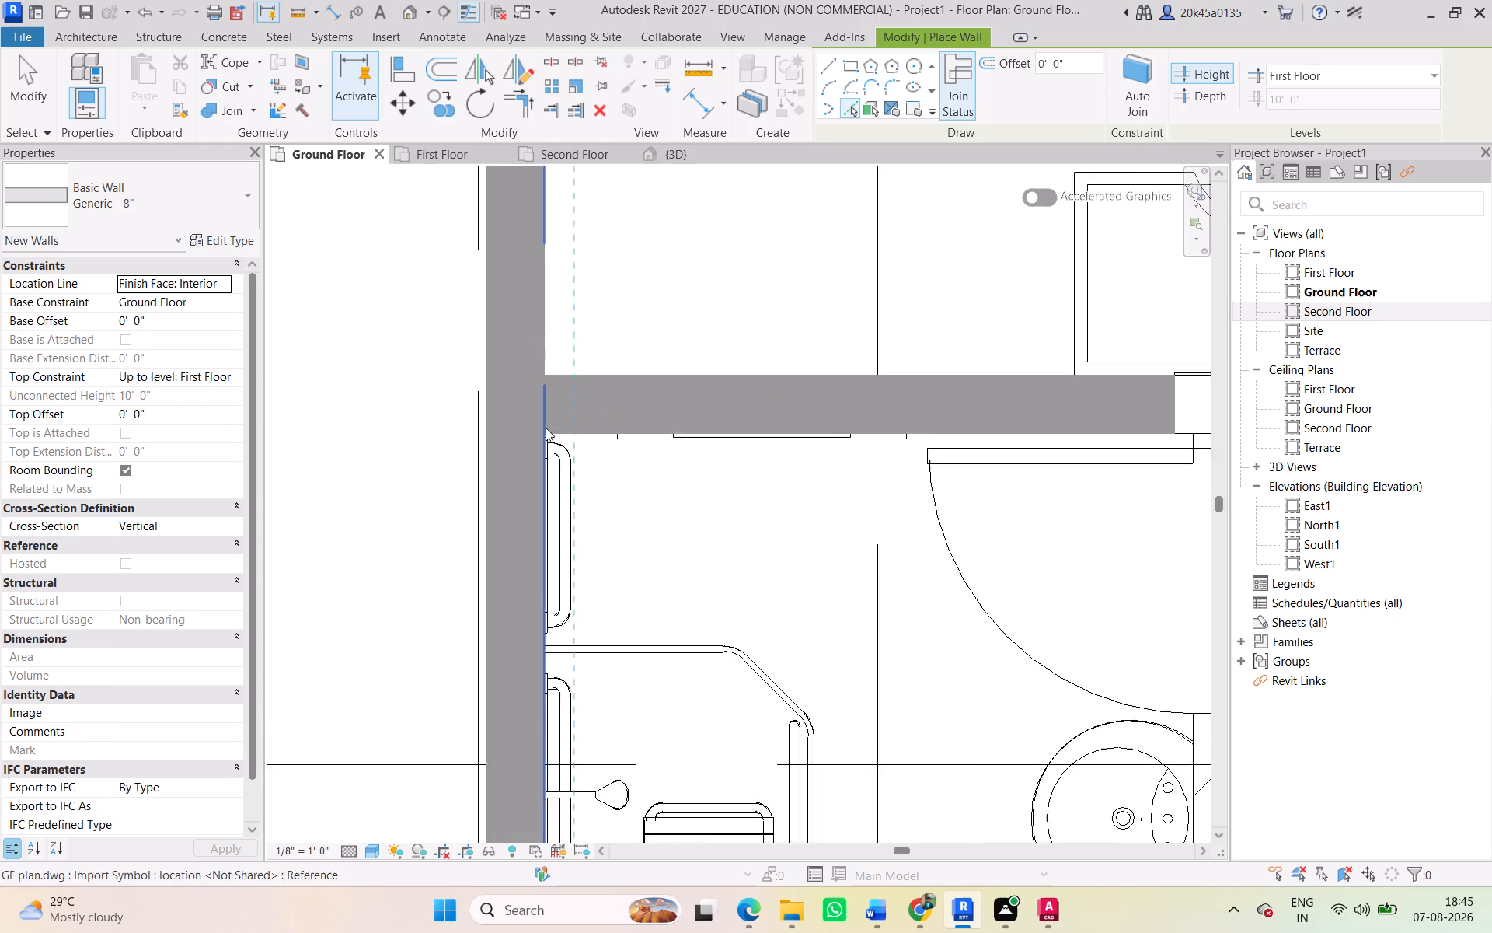
scroll(546, 428, "down", 6)
middle_click_drag(560, 407, 517, 554)
scroll(539, 470, "down", 6)
middle_click_drag(517, 509, 493, 666)
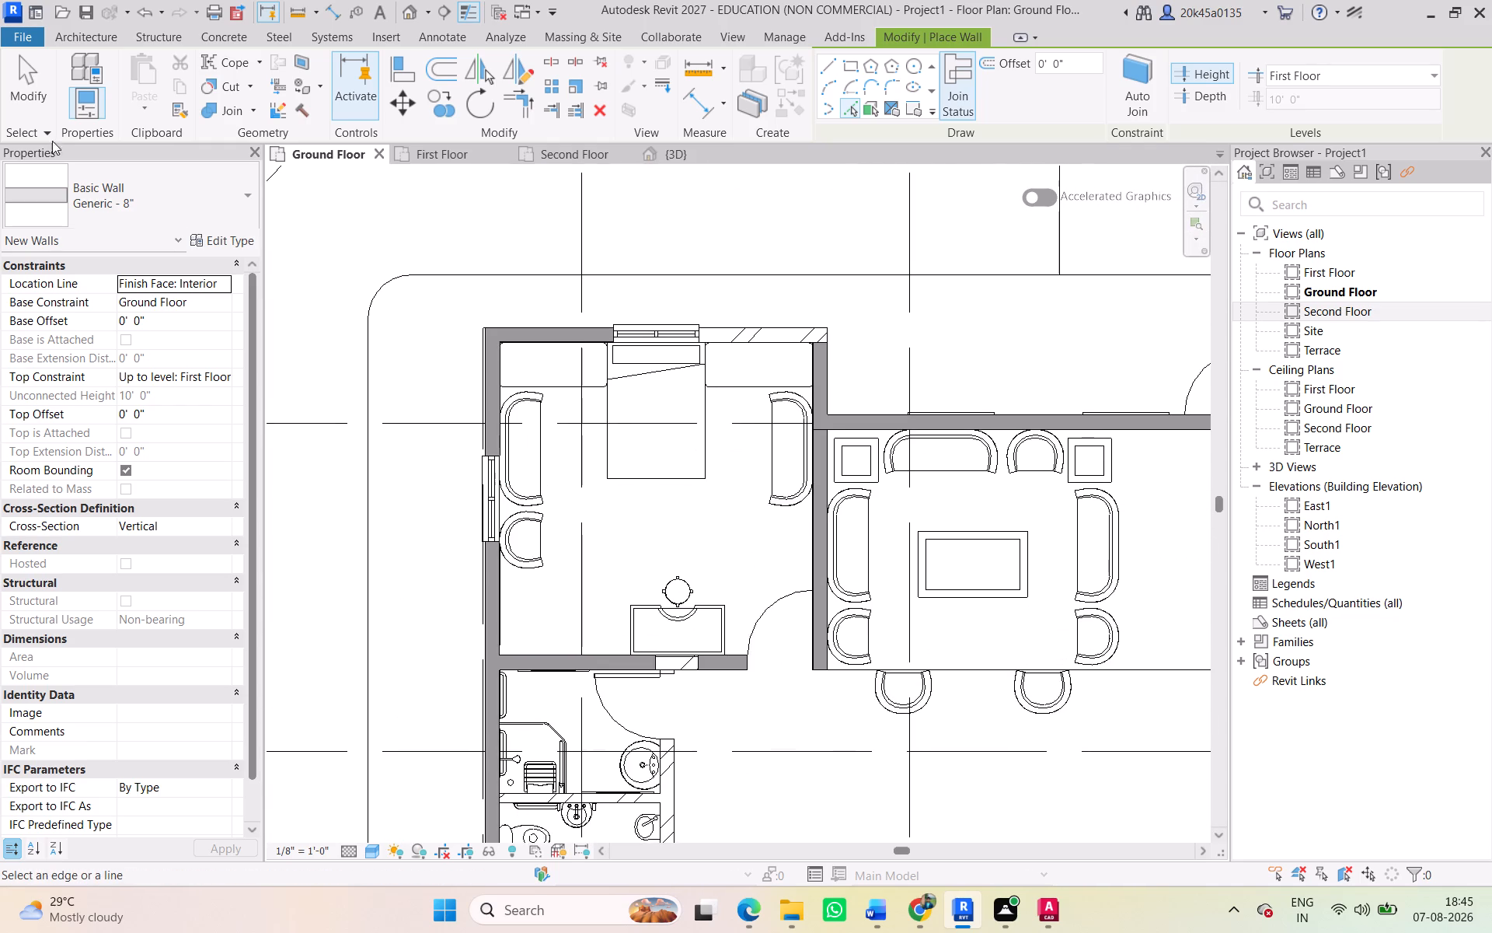
left_click(23, 96)
left_click(501, 372)
key("Delete")
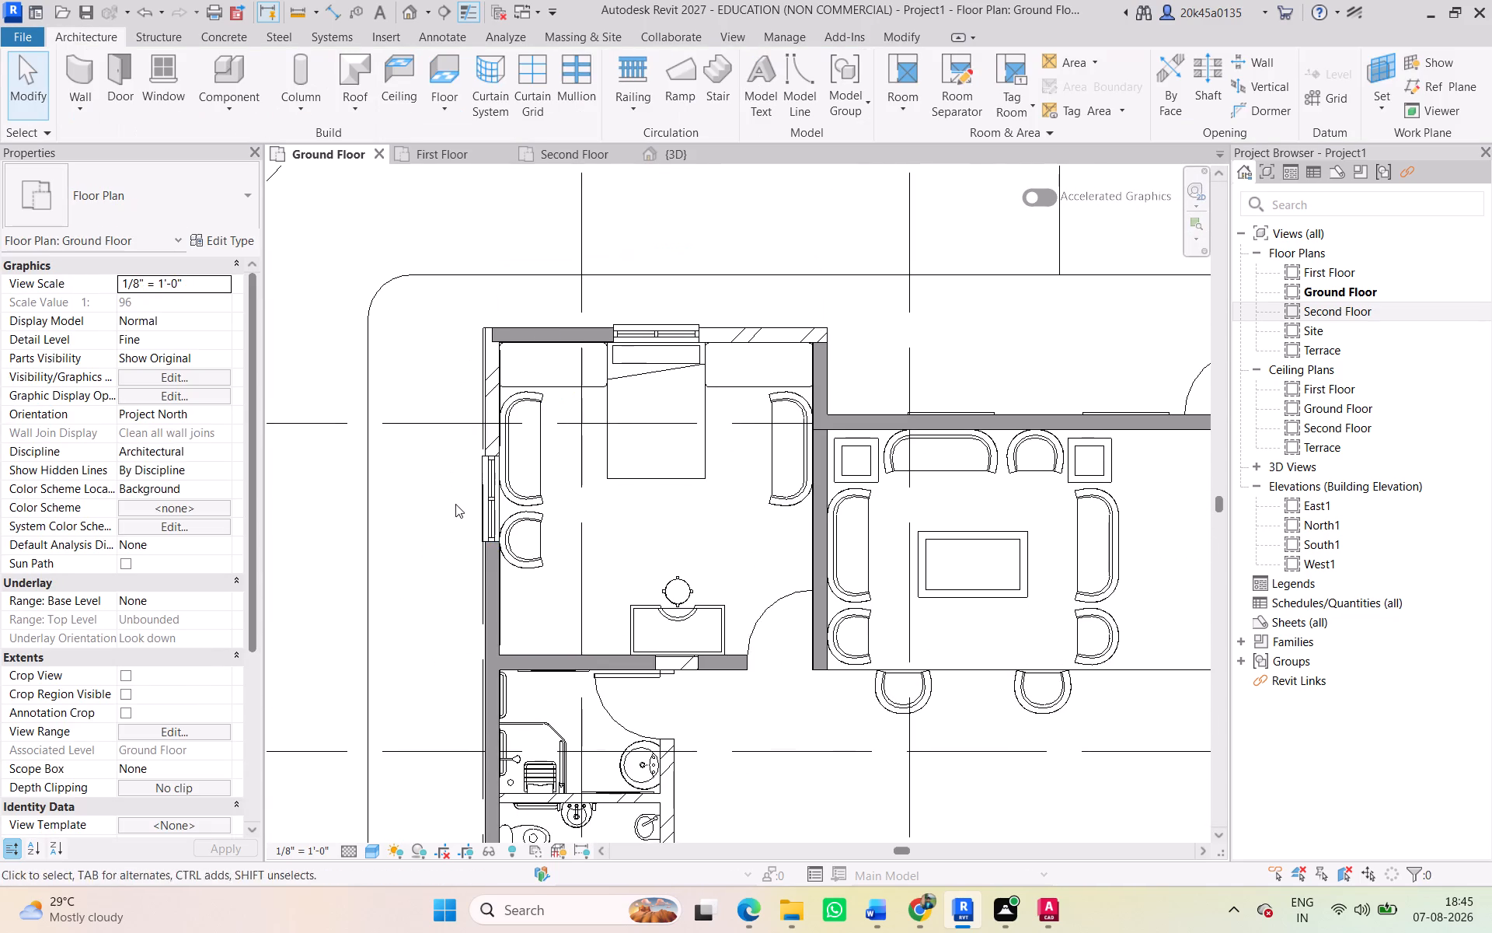
Extend the west exterior wall north across the bedroom window to the northwest corner, to a length of about 34' 6".
left_click(492, 573)
left_click_drag(497, 541, 476, 343)
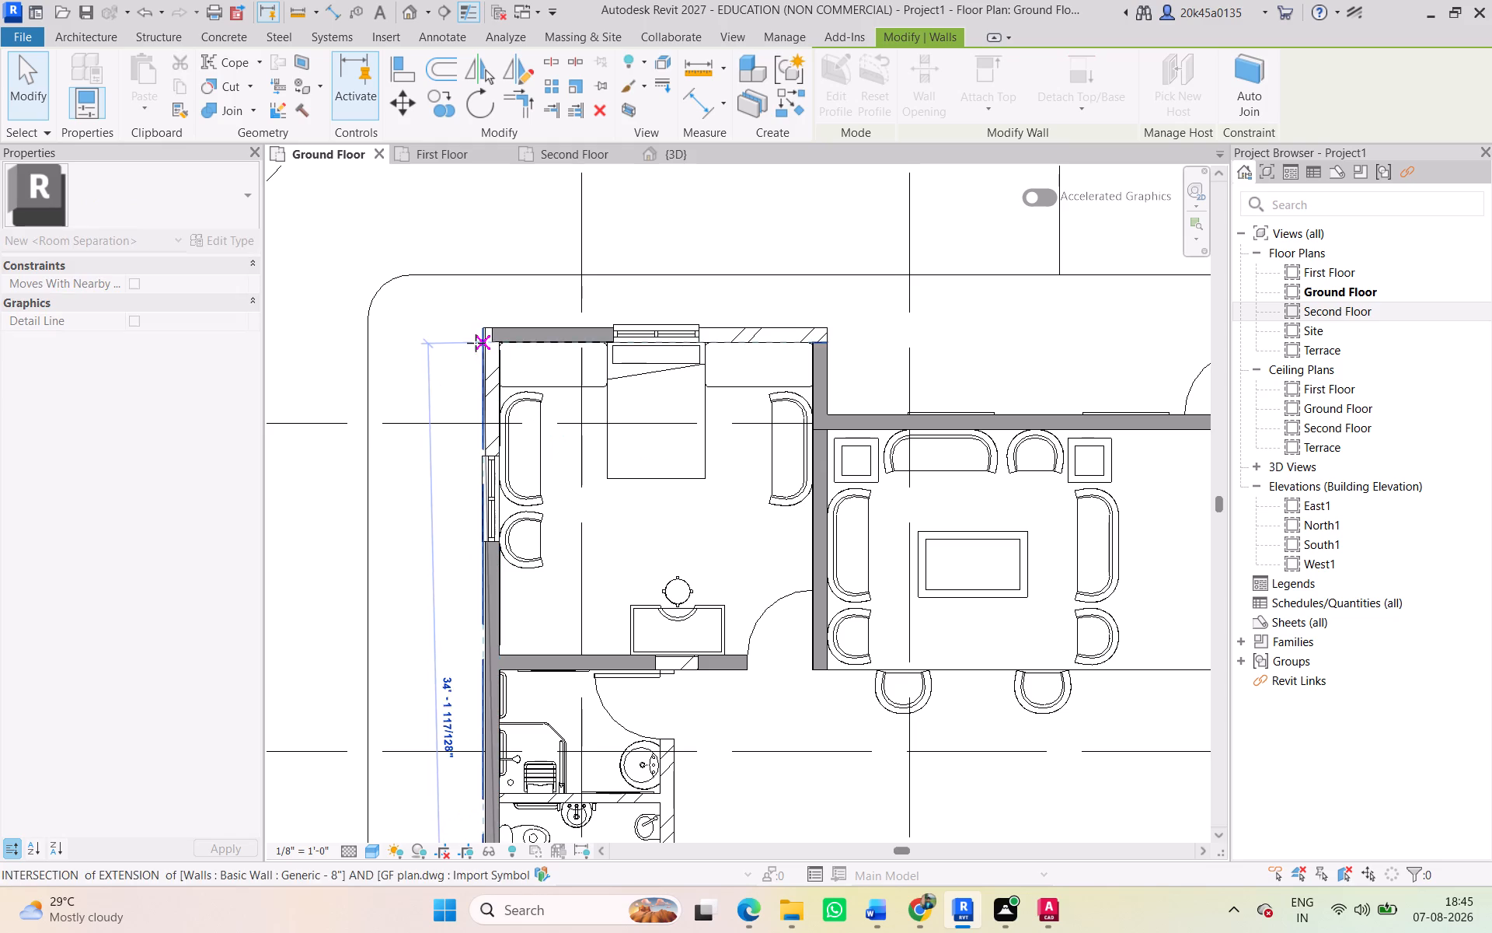
left_click_drag(476, 343, 493, 329)
scroll(510, 332, "up", 4)
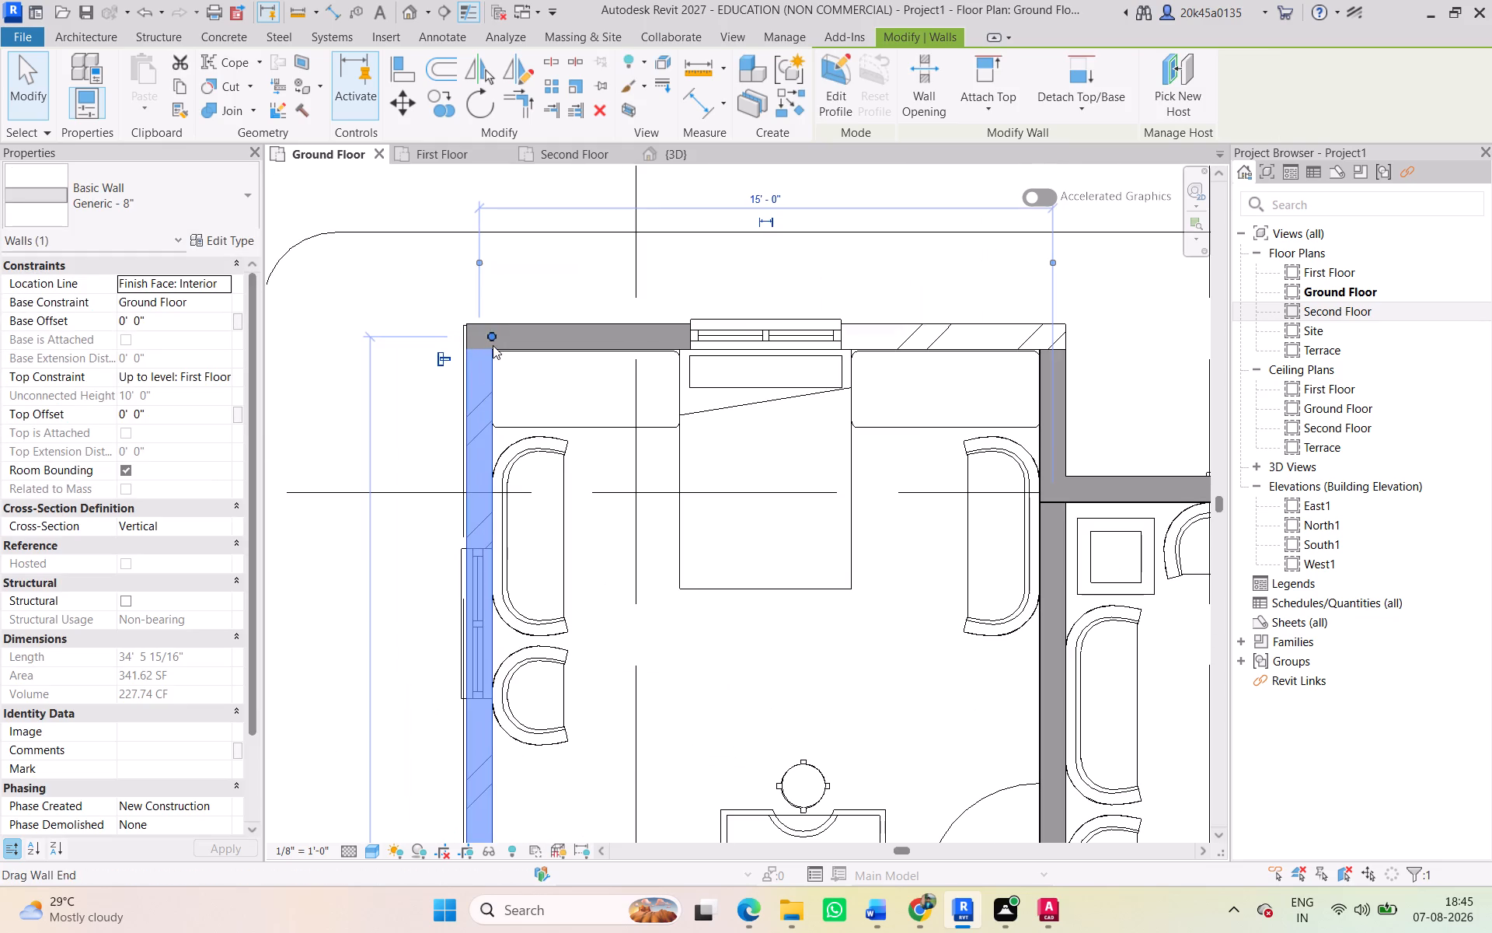
left_click(415, 306)
Extend the bedroom's south wall piece east across the door opening to the bedroom's east wall, to about 5' 7".
scroll(521, 383, "down", 4)
middle_click_drag(524, 380, 543, 200)
scroll(549, 540, "up", 3)
scroll(640, 500, "down", 4)
middle_click_drag(636, 495, 584, 460)
scroll(732, 471, "up", 4)
left_click(700, 442)
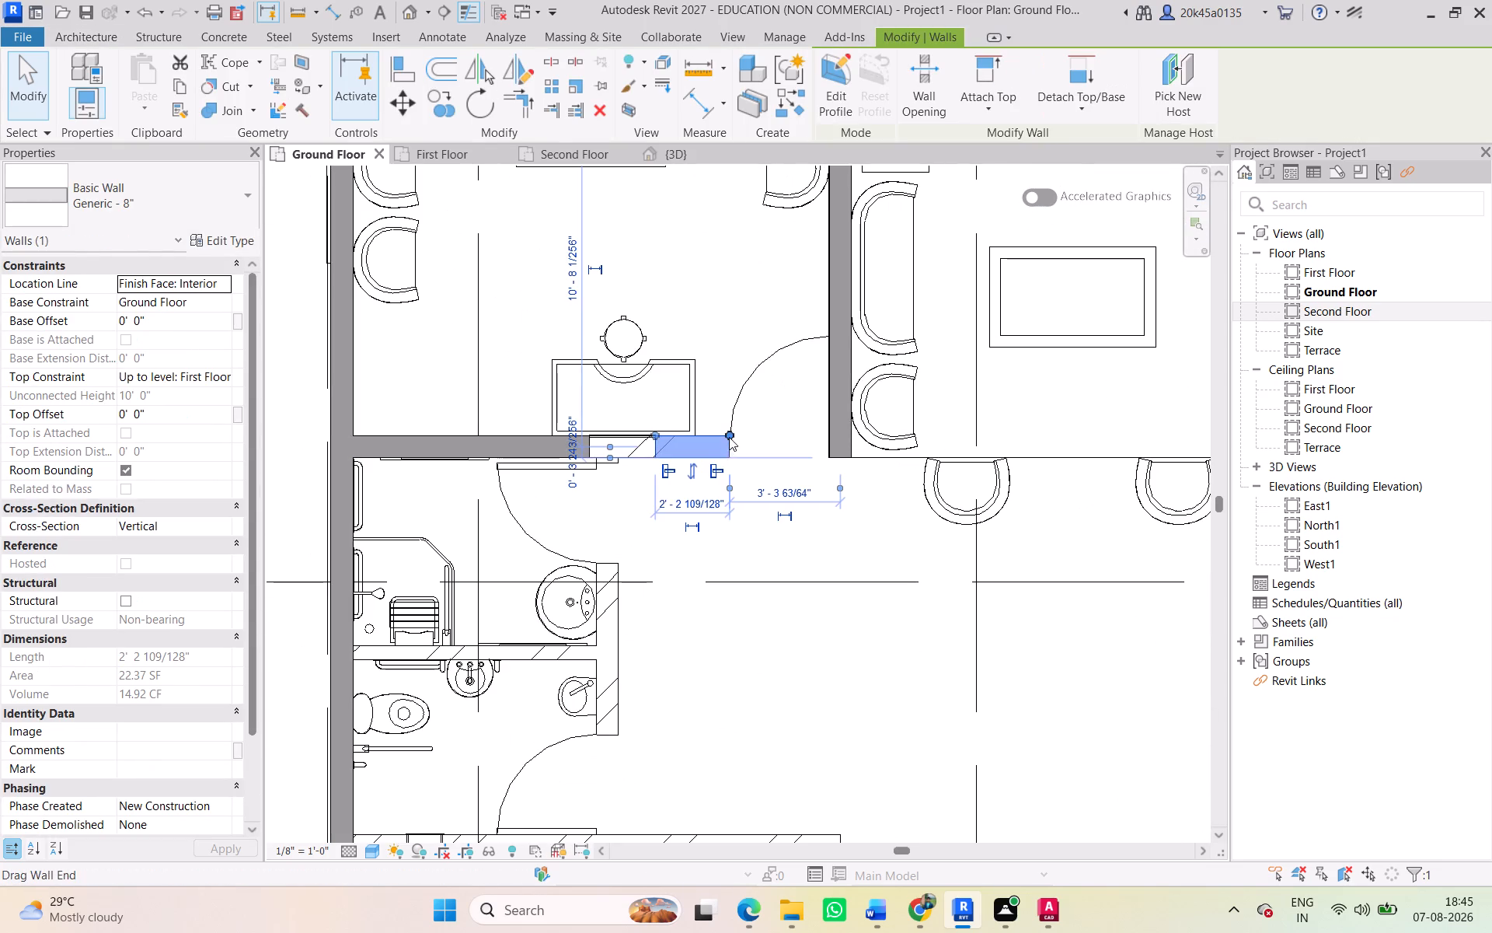
left_click_drag(729, 434, 854, 442)
scroll(815, 523, "down", 4)
middle_click_drag(803, 522, 771, 435)
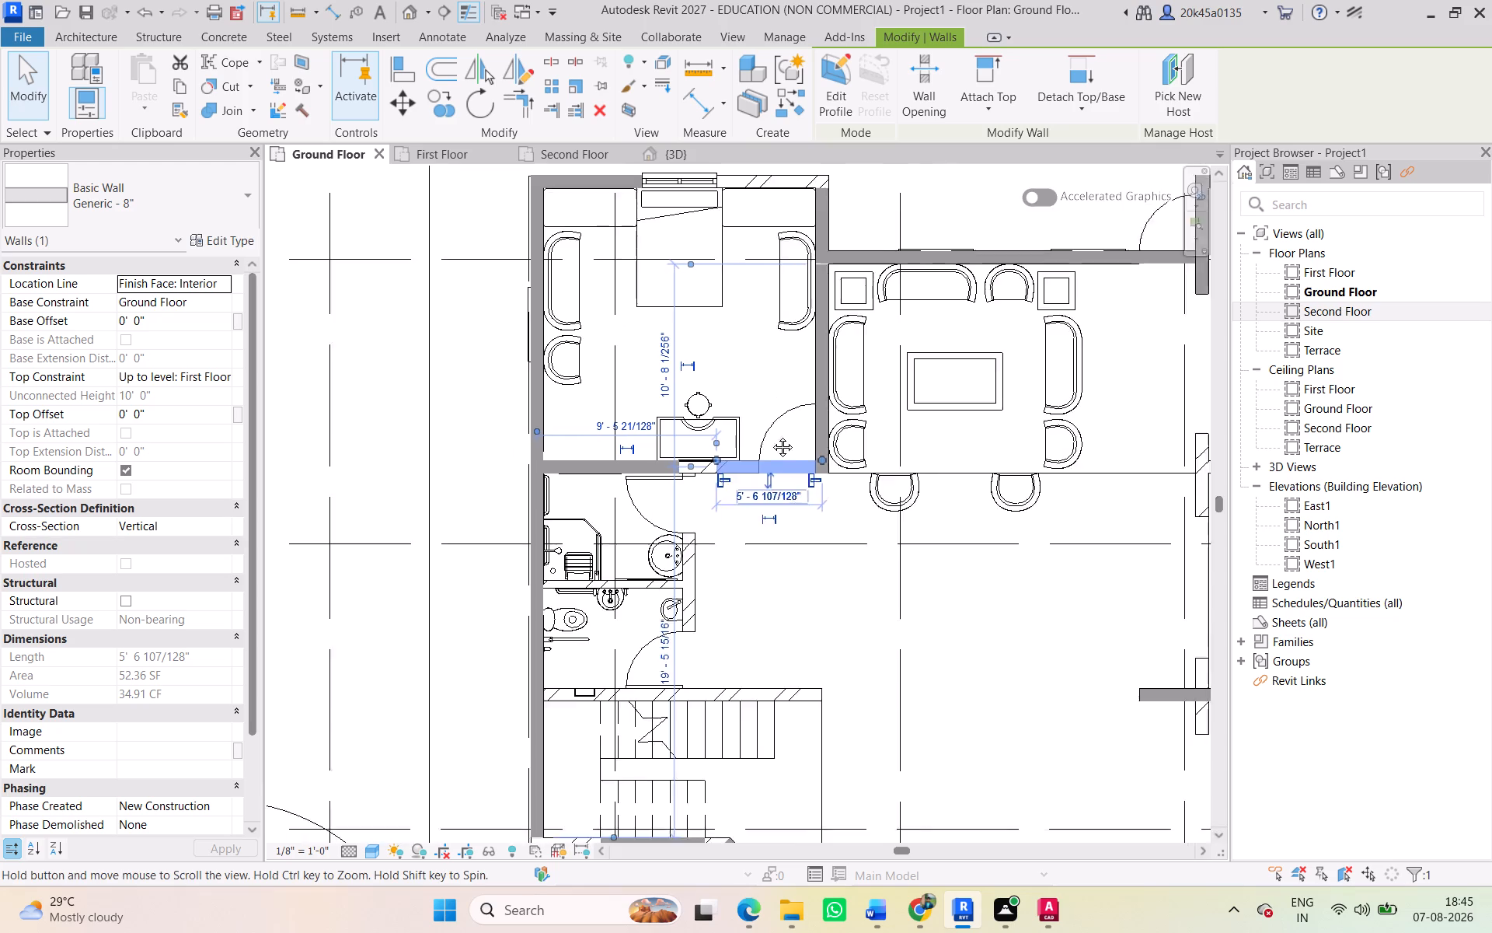
middle_click_drag(771, 435, 765, 412)
left_click(397, 379)
Extend the west exterior wall's south end to the outer corner beside the stair's south wall.
scroll(500, 459, "down", 3)
middle_click_drag(503, 453, 500, 287)
scroll(506, 454, "up", 7)
middle_click_drag(524, 442, 571, 348)
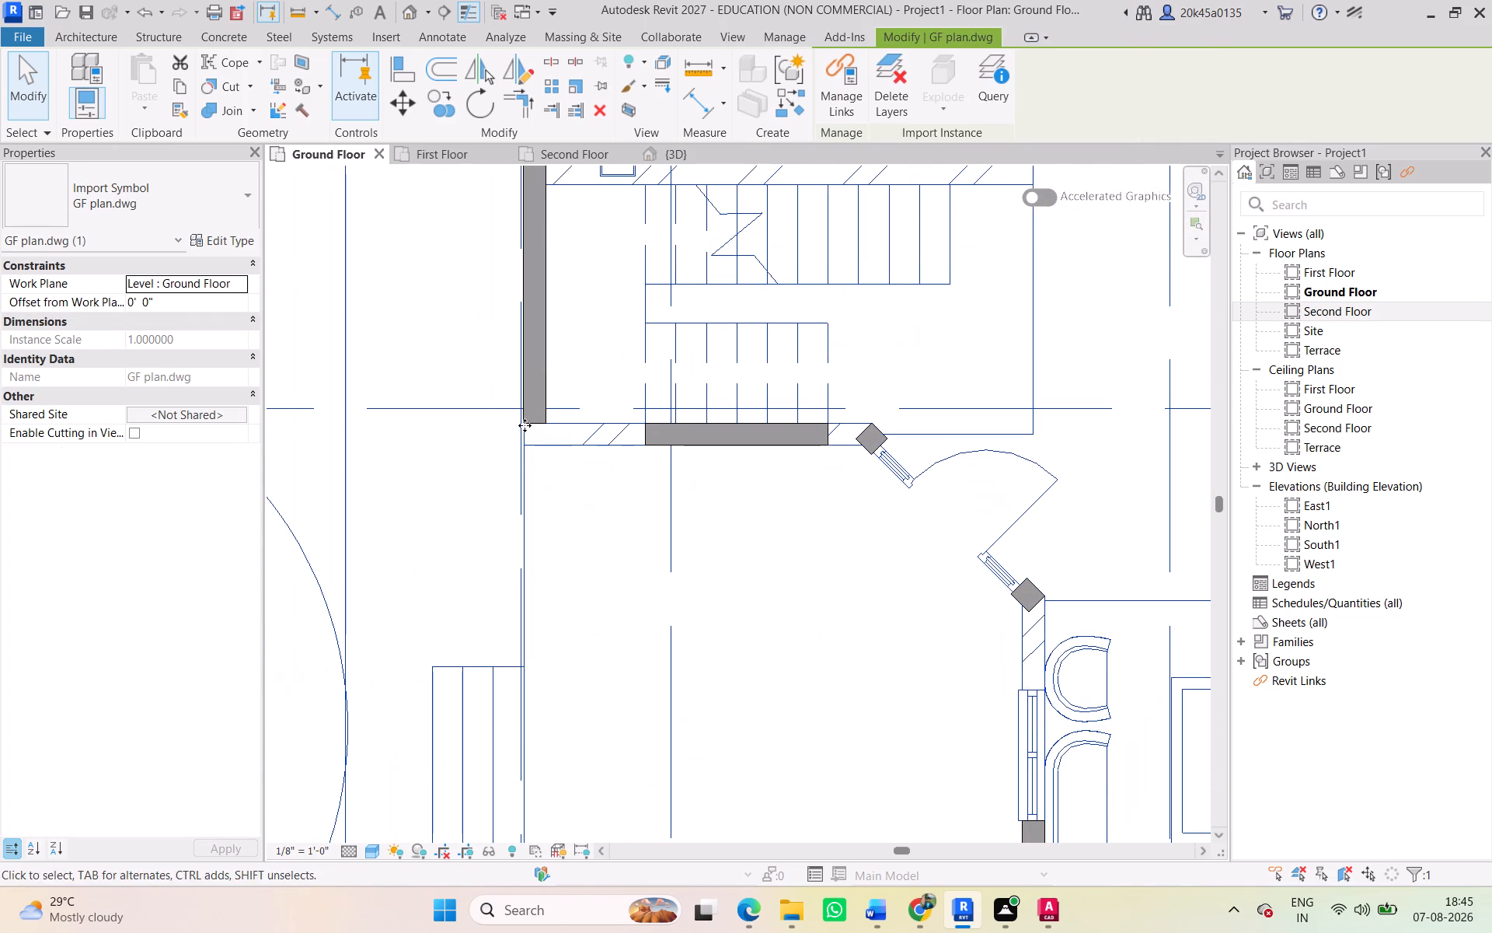
left_click(533, 407)
left_click_drag(545, 419, 545, 446)
Extend the stair's south wall west to the west exterior wall, to a length of about 8' 10".
left_click(672, 430)
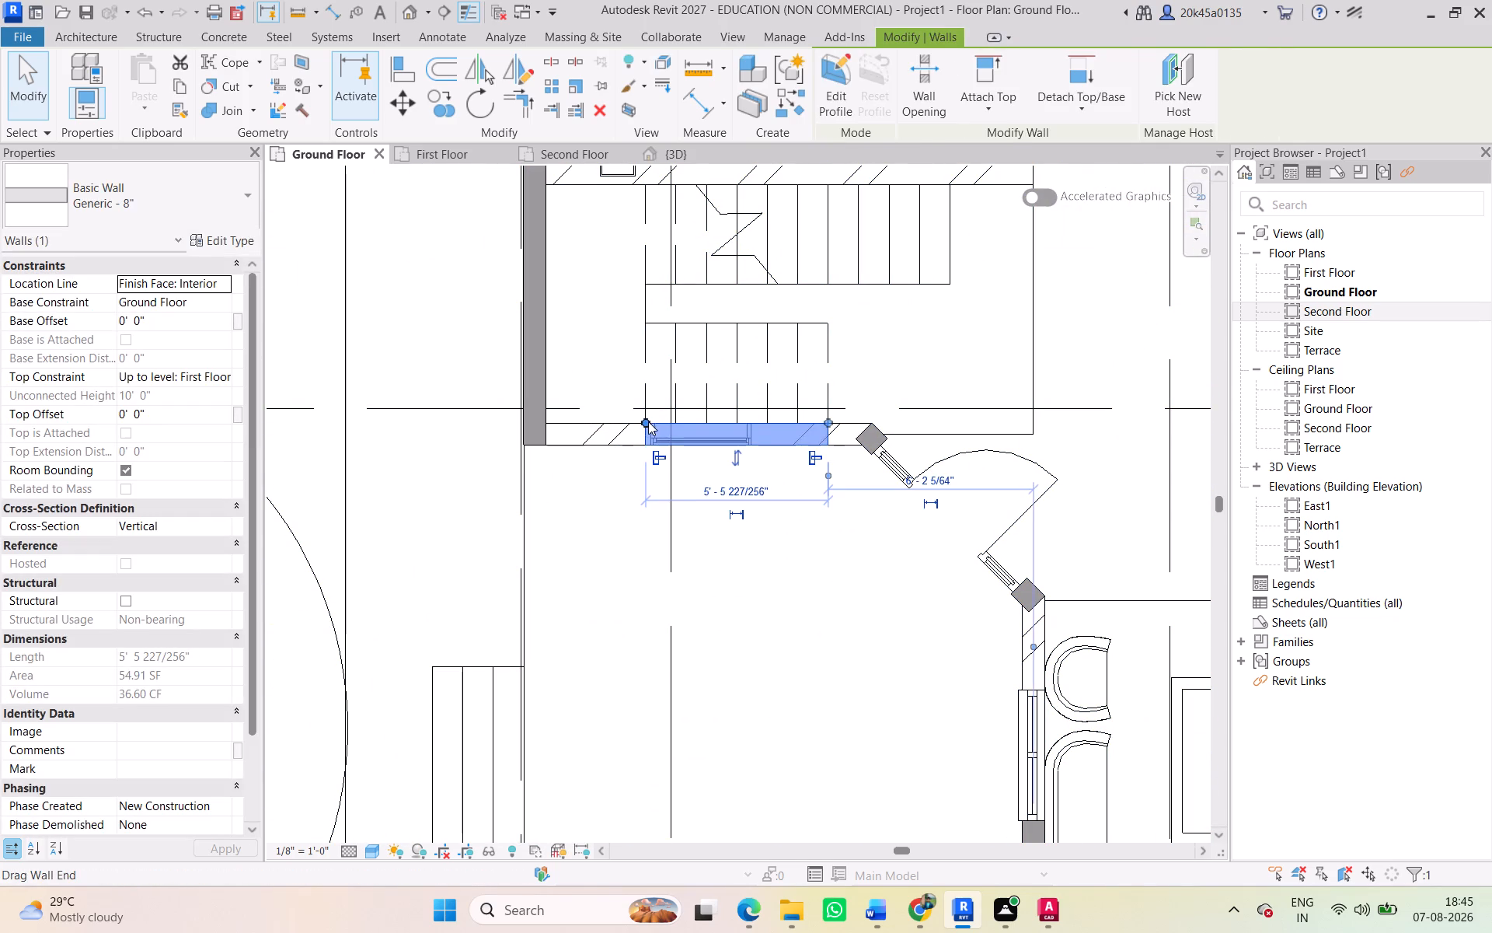
left_click_drag(648, 421, 549, 430)
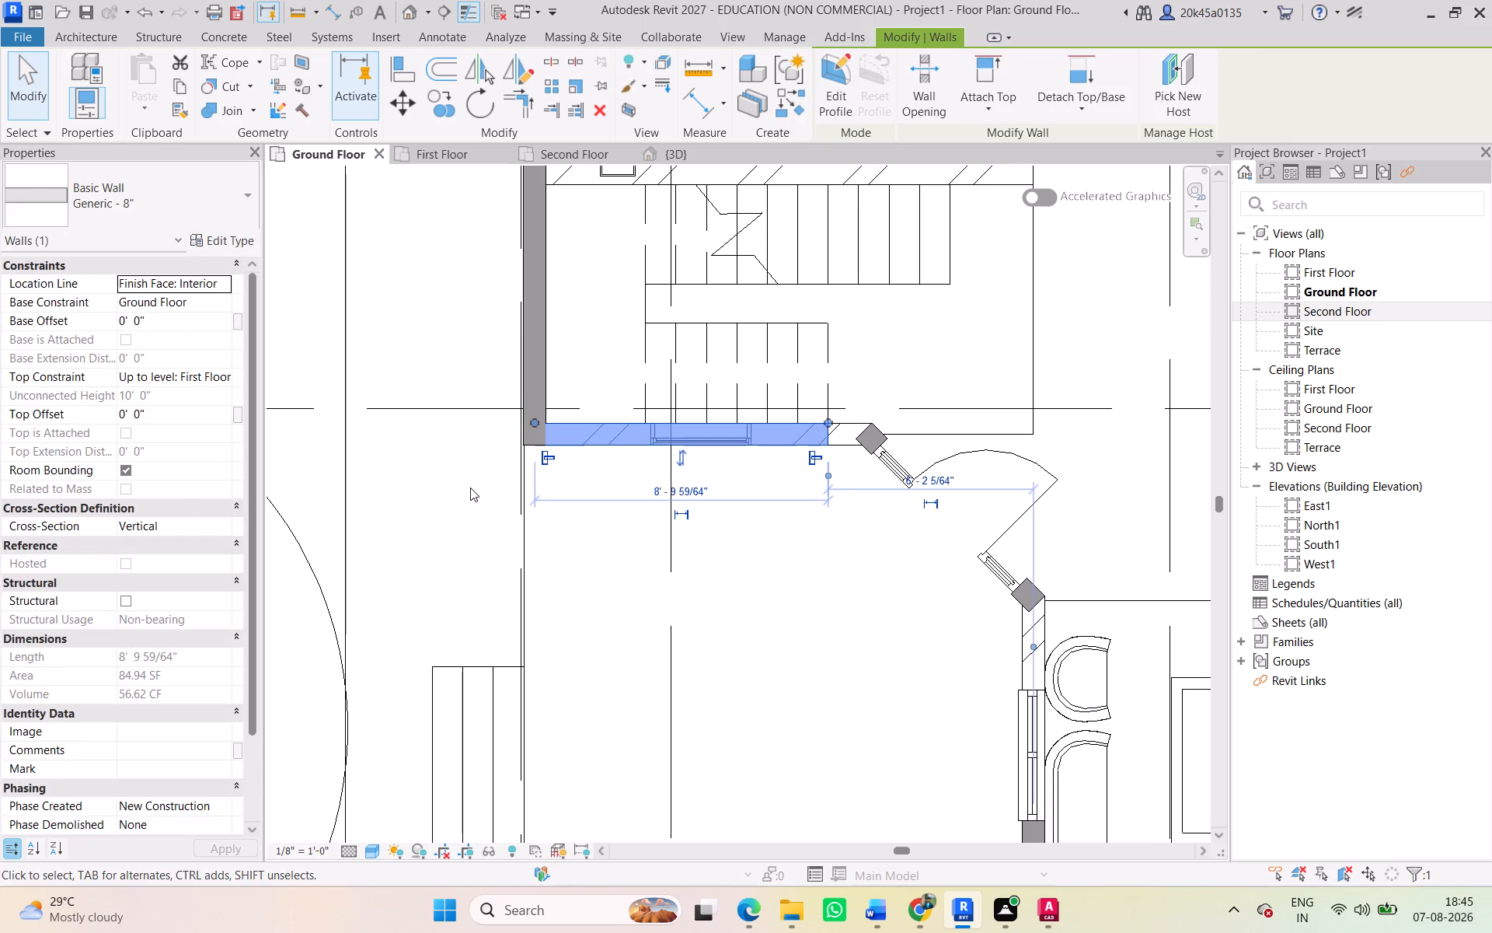
left_click(462, 483)
Extend the east end of the stair's south wall to the angled stub beside the entrance door.
scroll(647, 504, "down", 8)
middle_click_drag(640, 497, 549, 439)
scroll(639, 407, "up", 6)
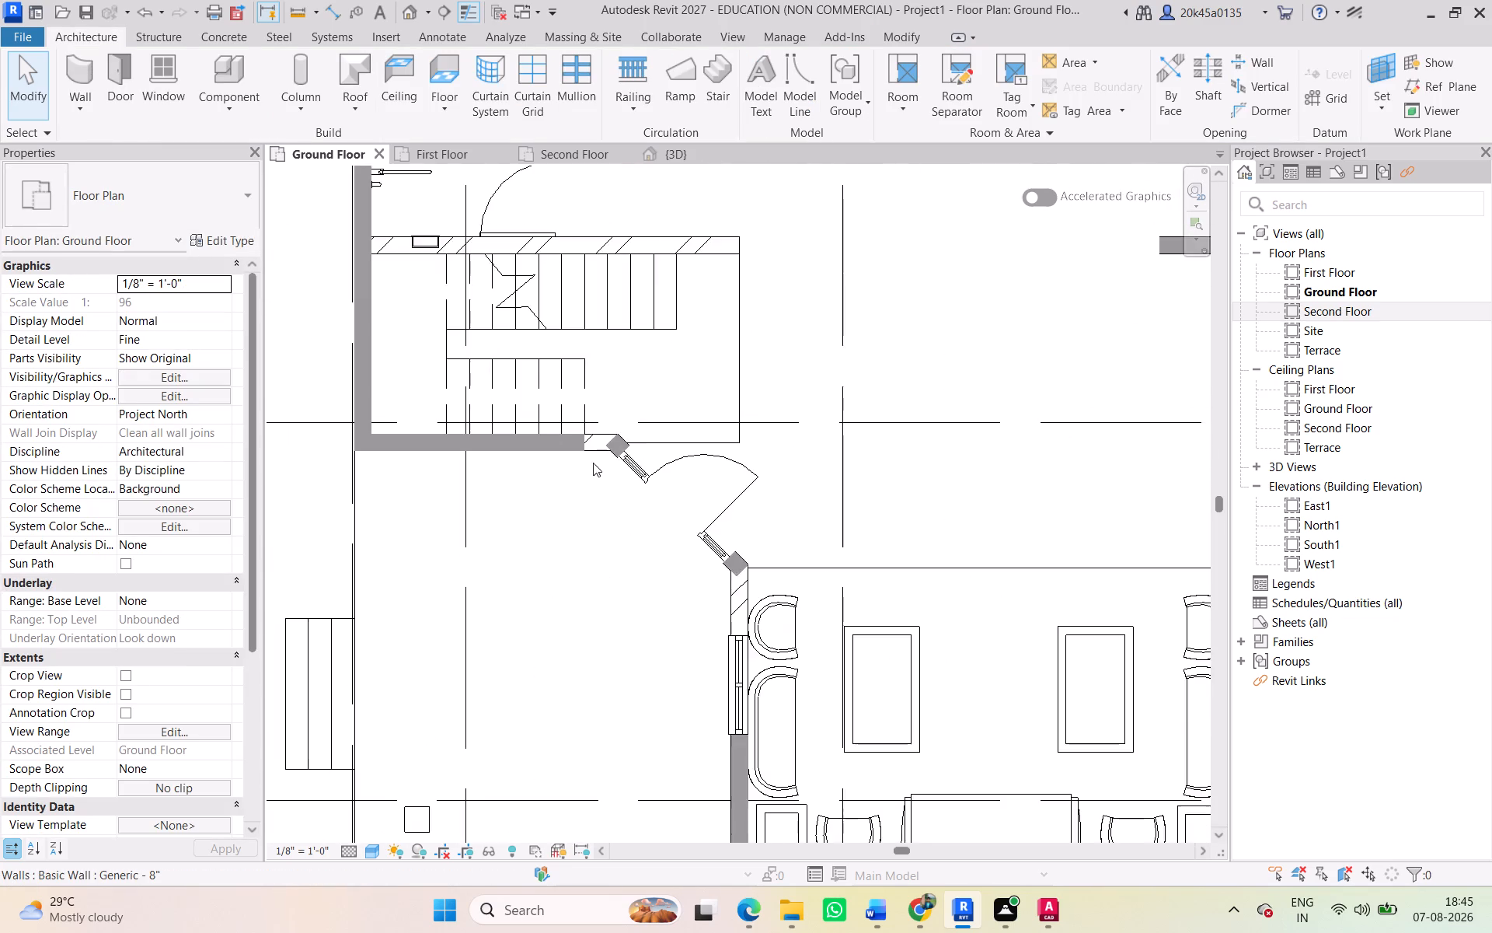
scroll(587, 456, "up", 4)
left_click(552, 435)
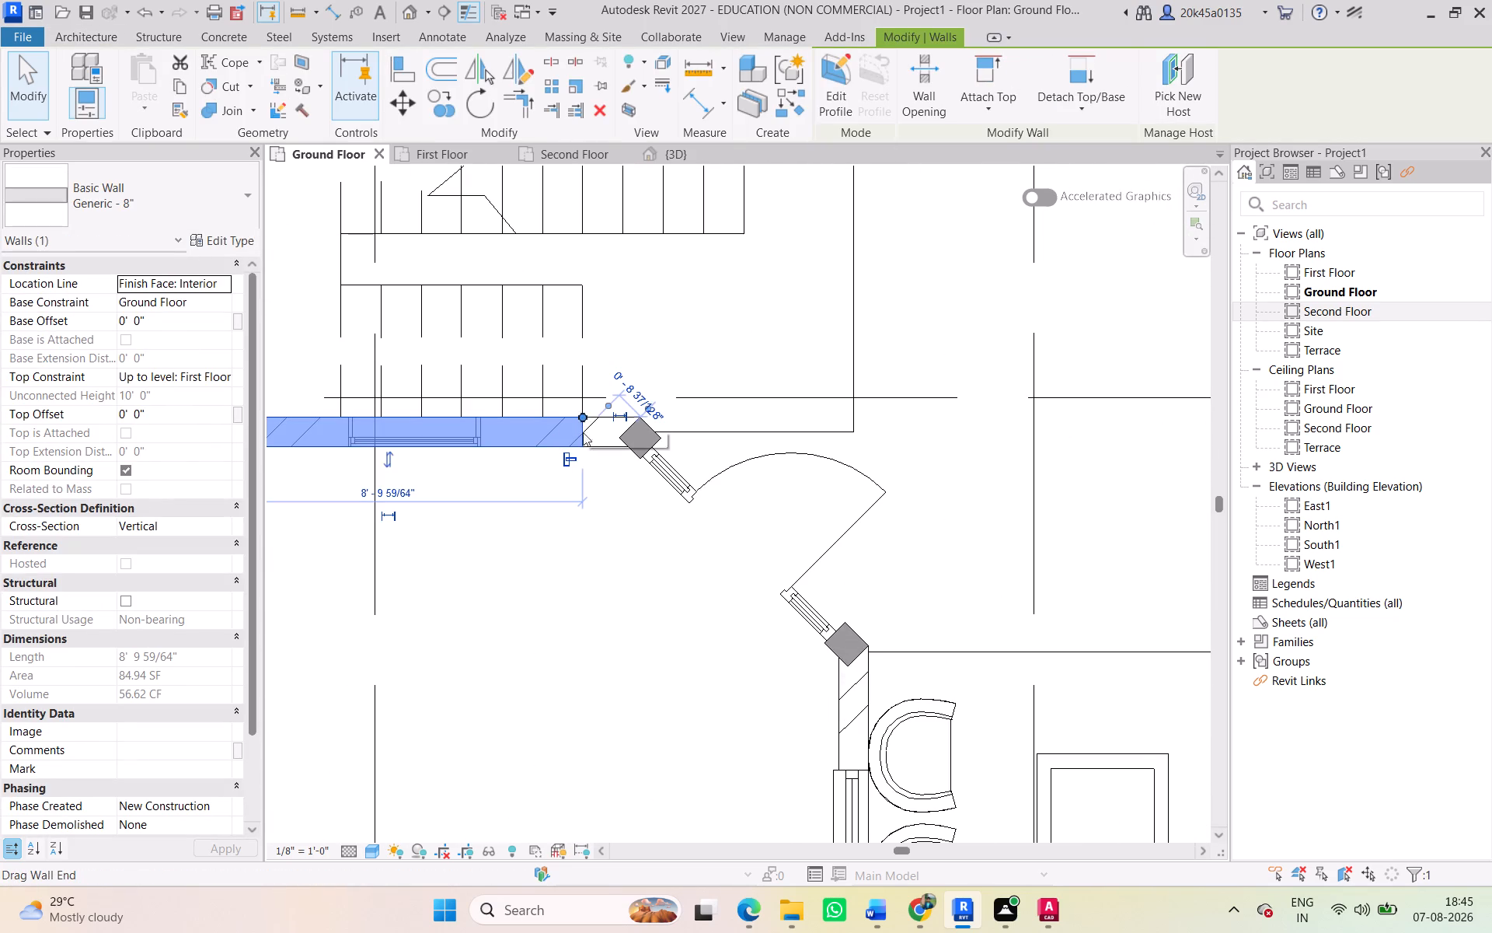
left_click(582, 446)
left_click_drag(578, 417, 601, 420)
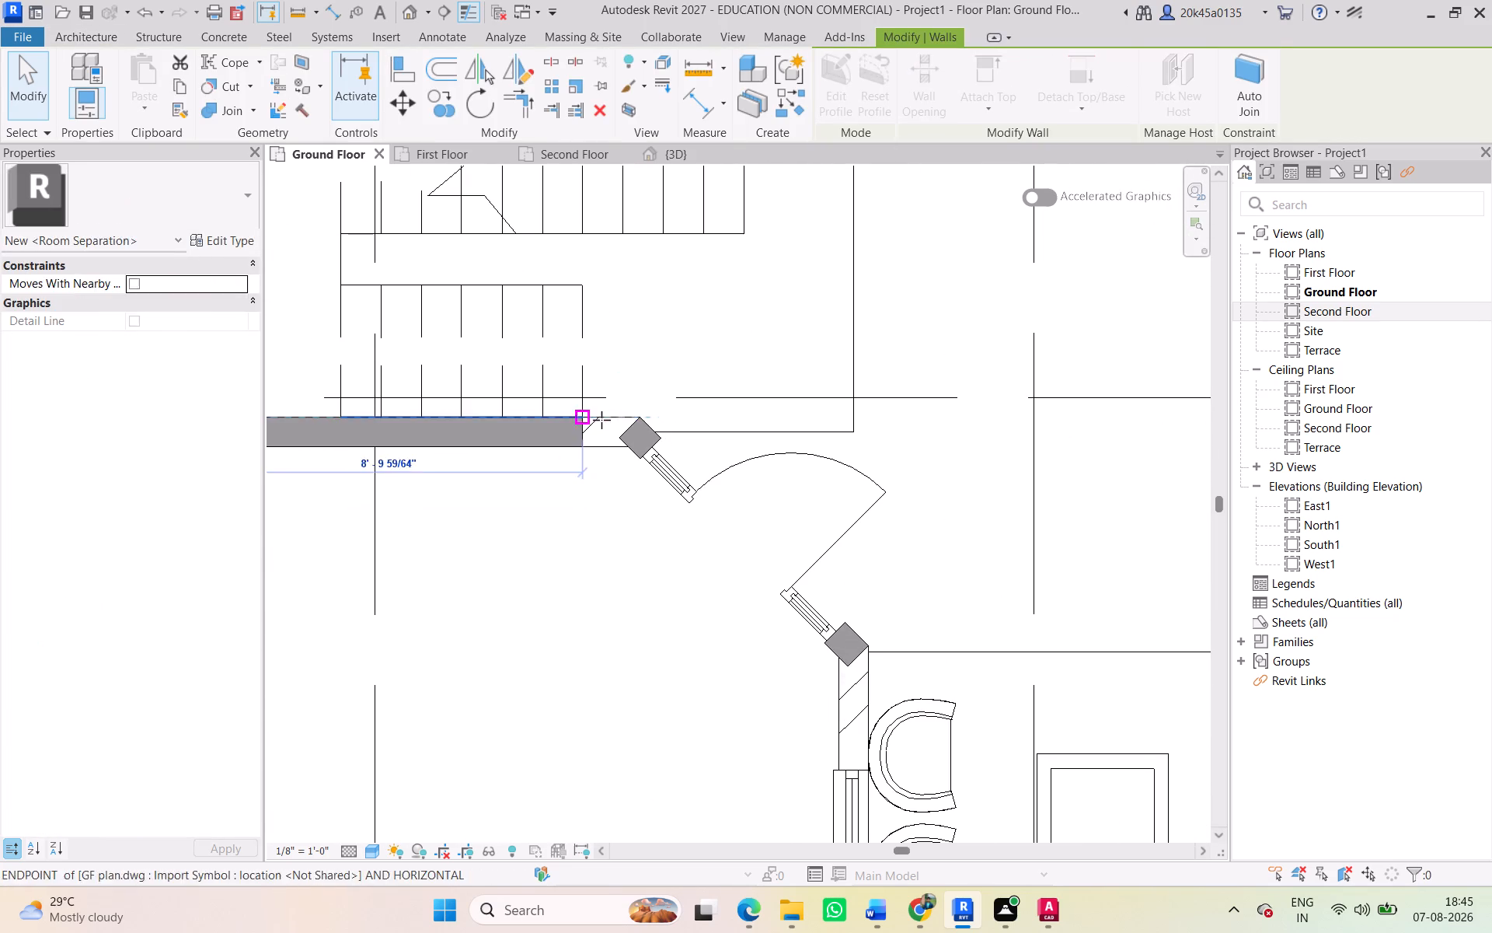
left_click_drag(601, 420, 649, 428)
left_click(682, 345)
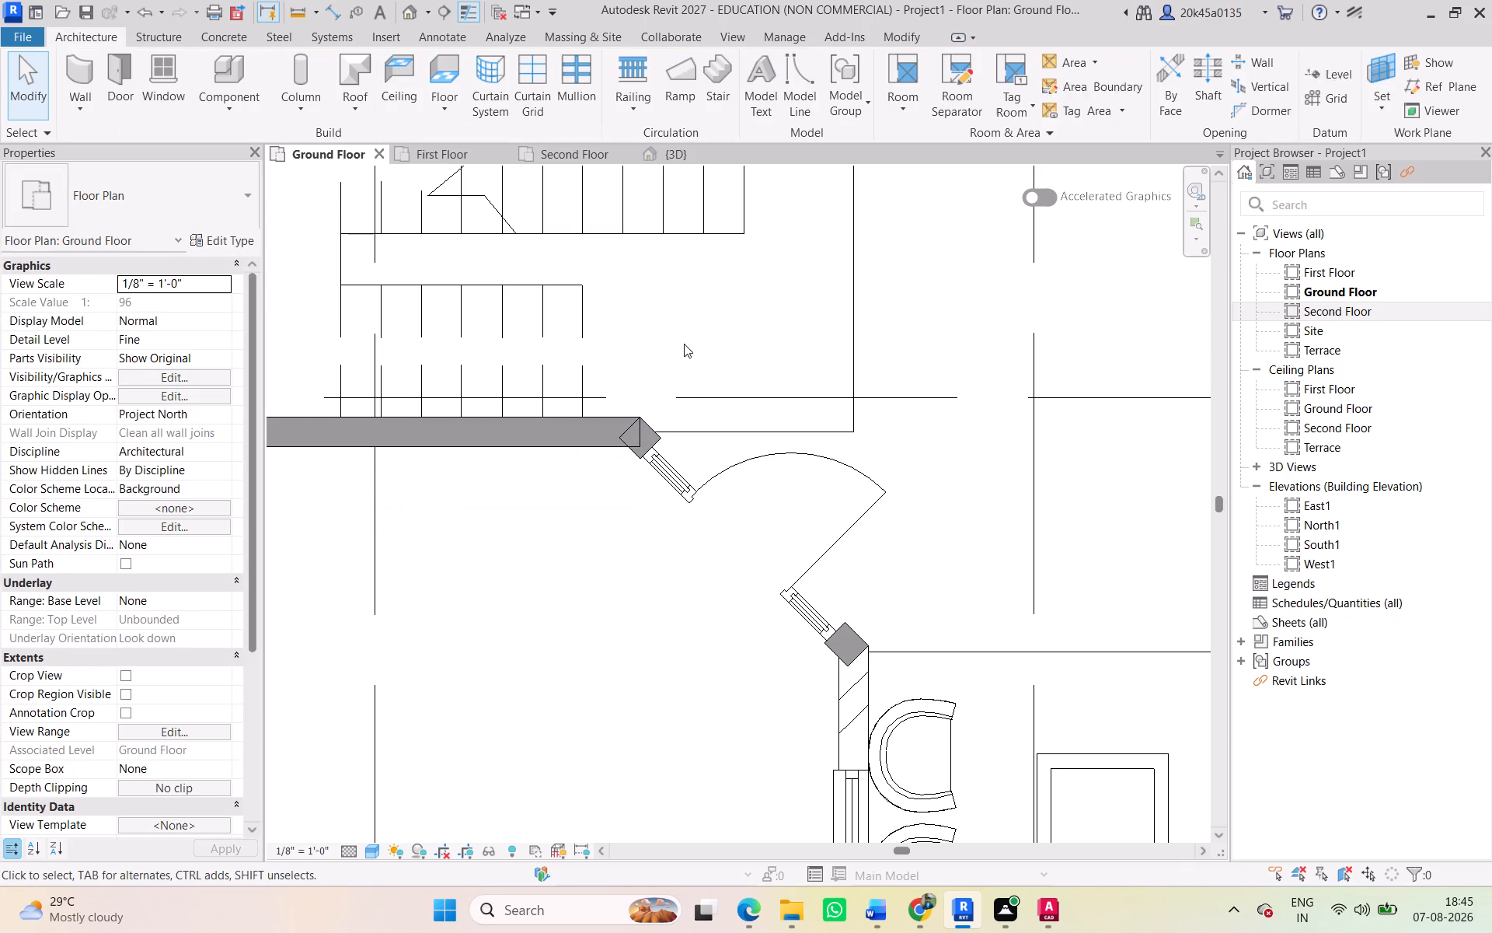
Allow the east end of the stair's south wall to join the angled stub beside the entrance door.
scroll(650, 417, "up", 5)
left_click(654, 433)
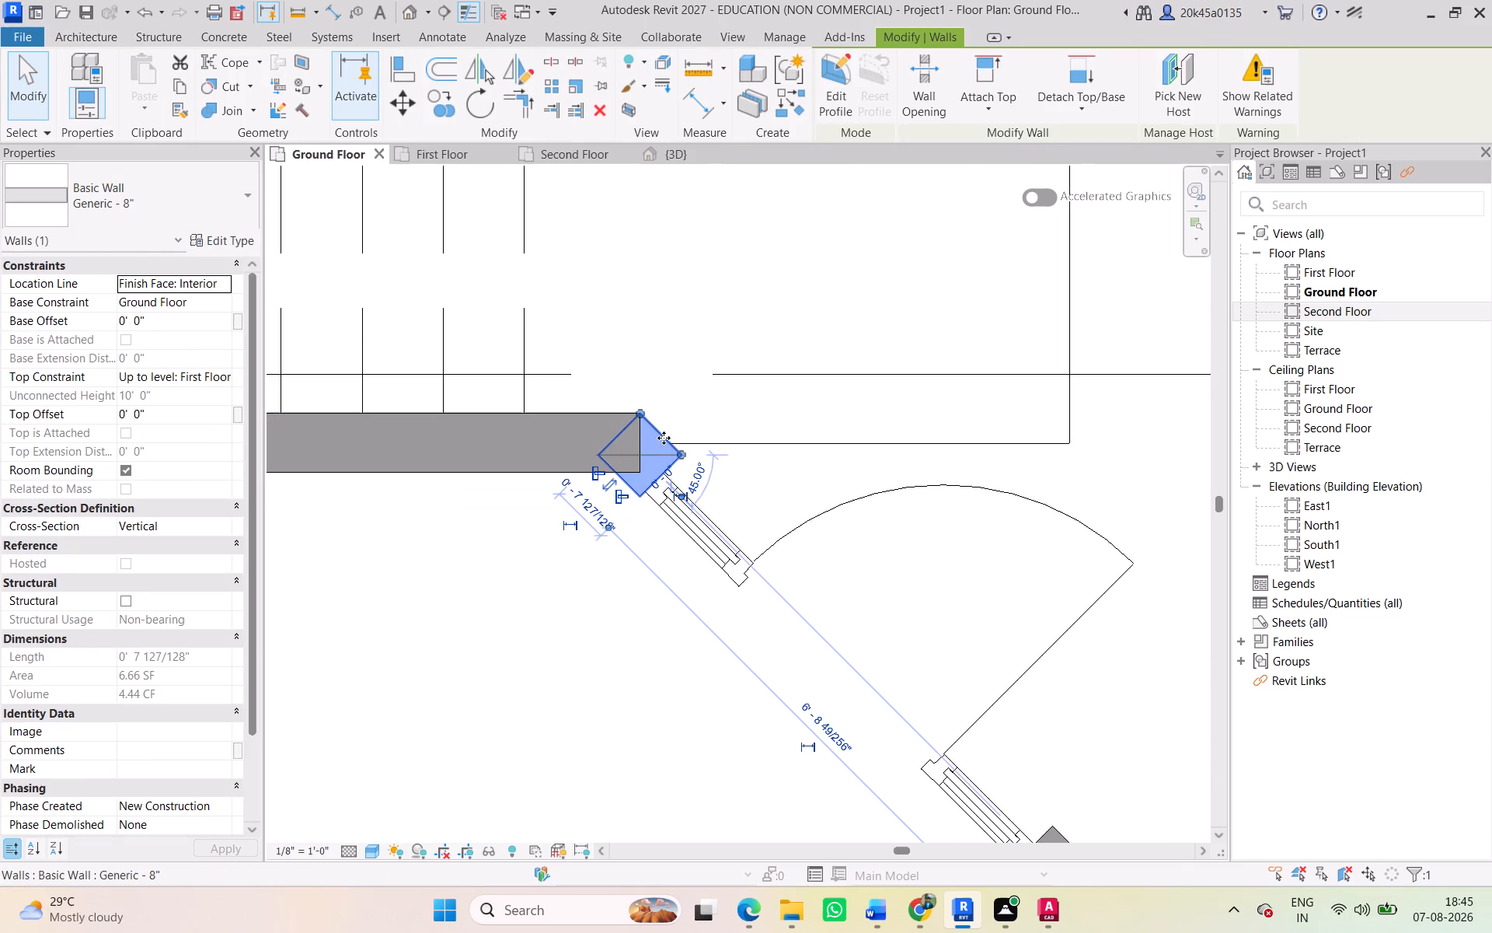
scroll(664, 438, "down", 2)
scroll(663, 442, "up", 10)
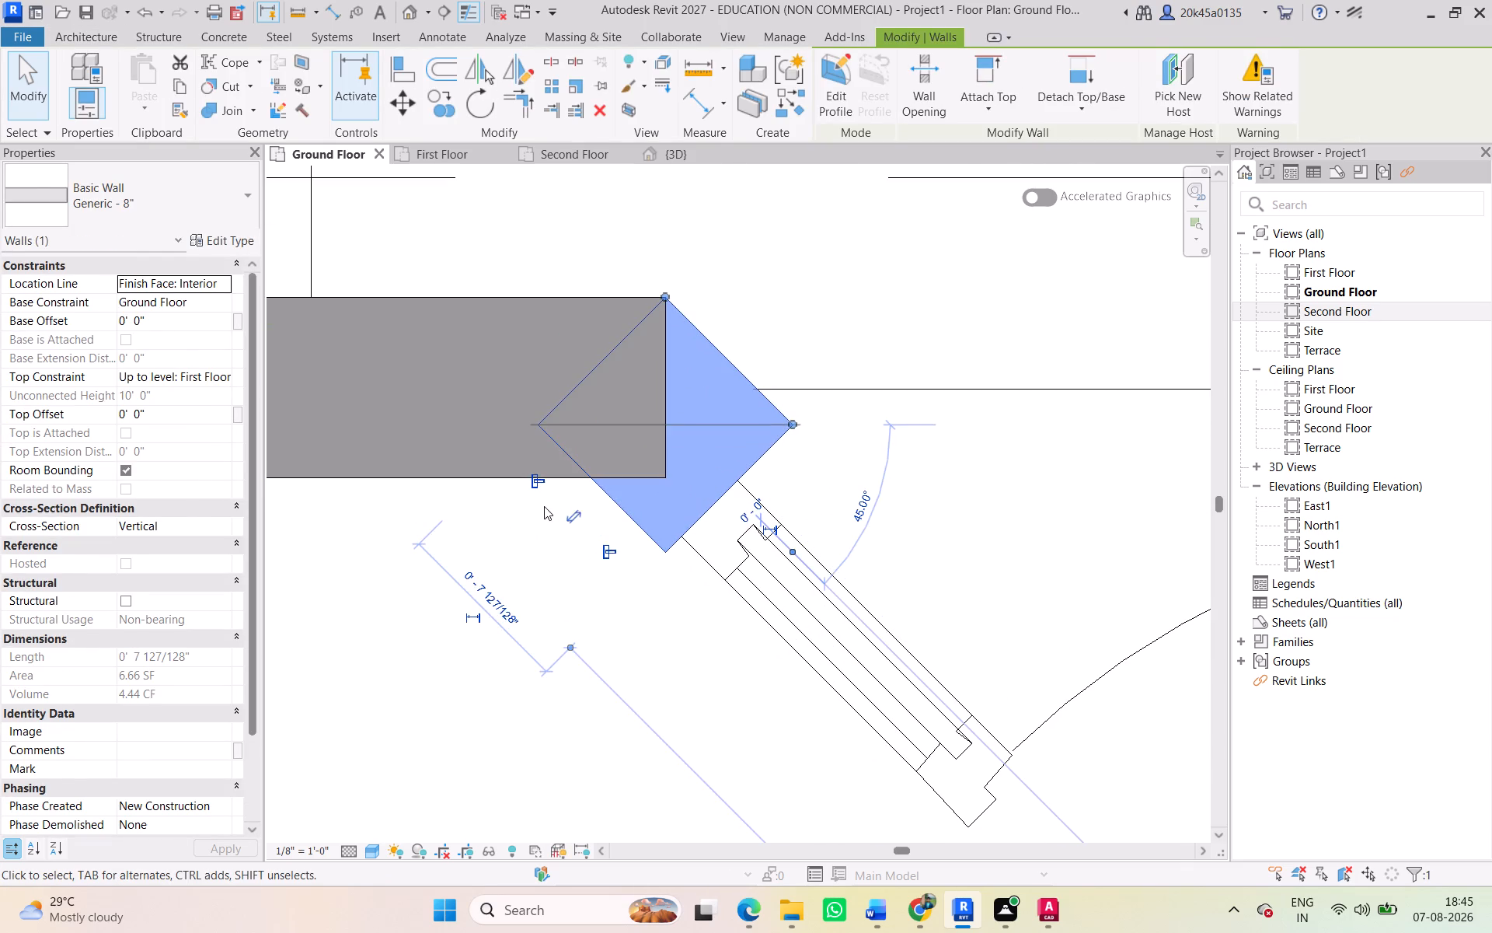
left_click(543, 508)
left_click(497, 299)
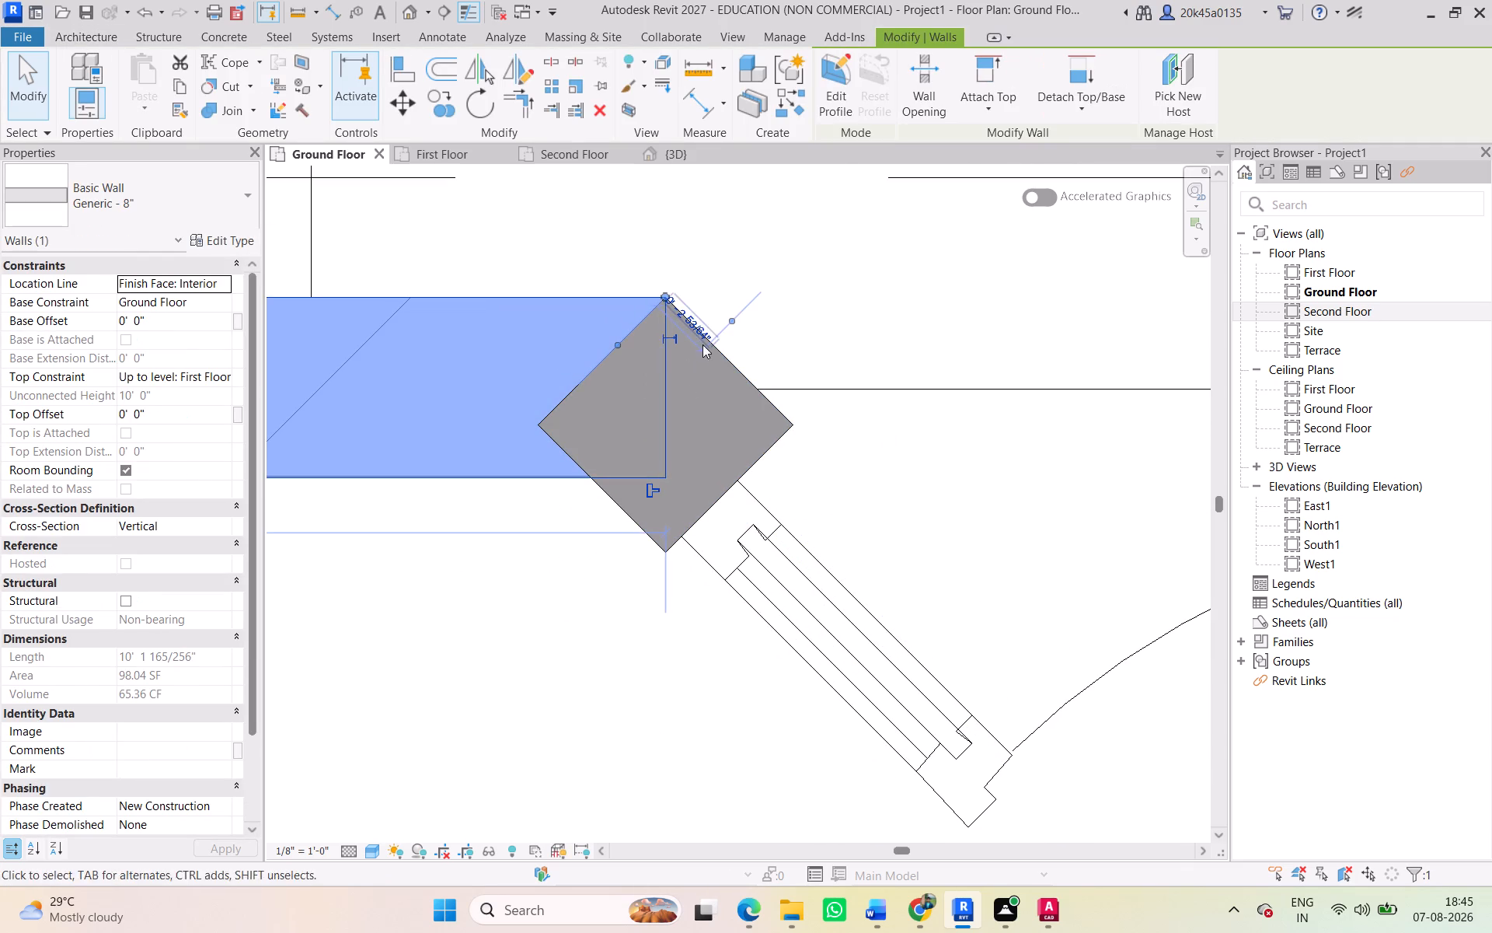
left_click(651, 481)
left_click(746, 280)
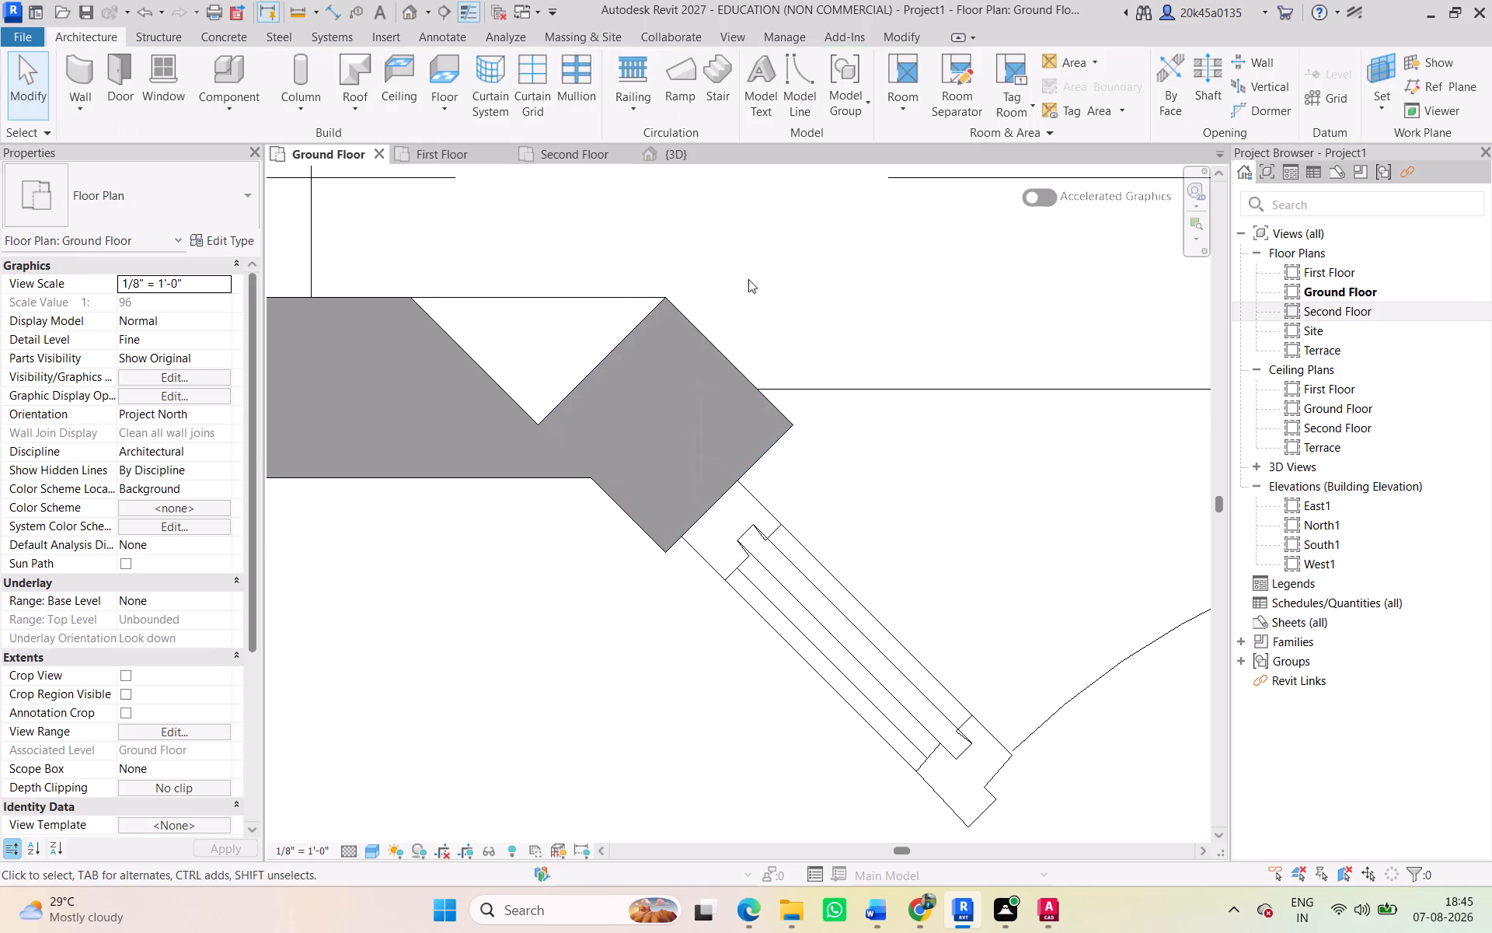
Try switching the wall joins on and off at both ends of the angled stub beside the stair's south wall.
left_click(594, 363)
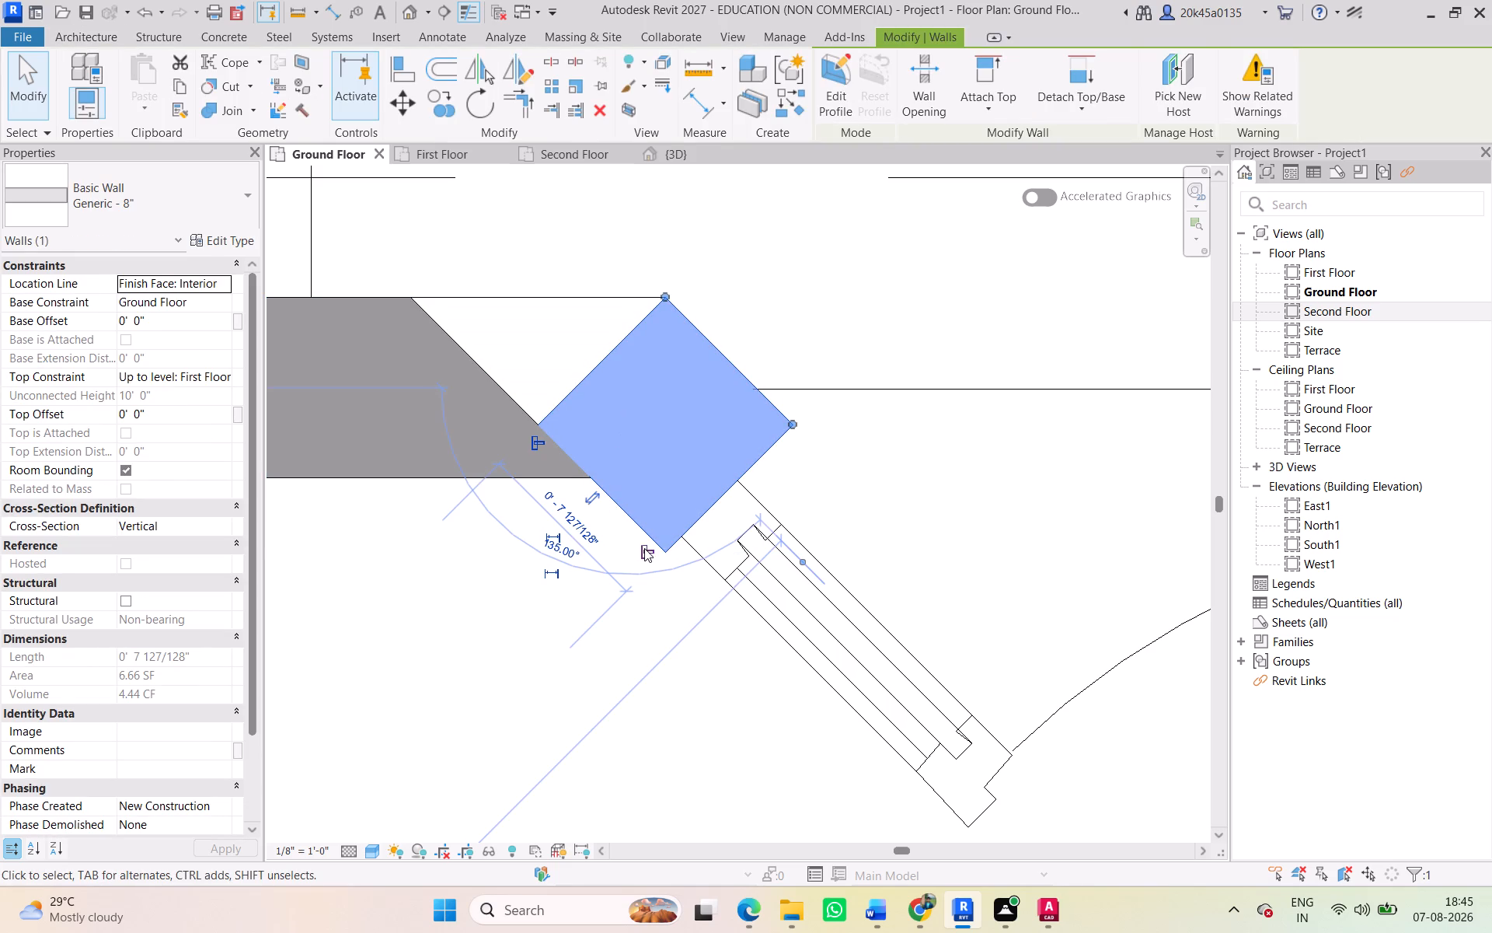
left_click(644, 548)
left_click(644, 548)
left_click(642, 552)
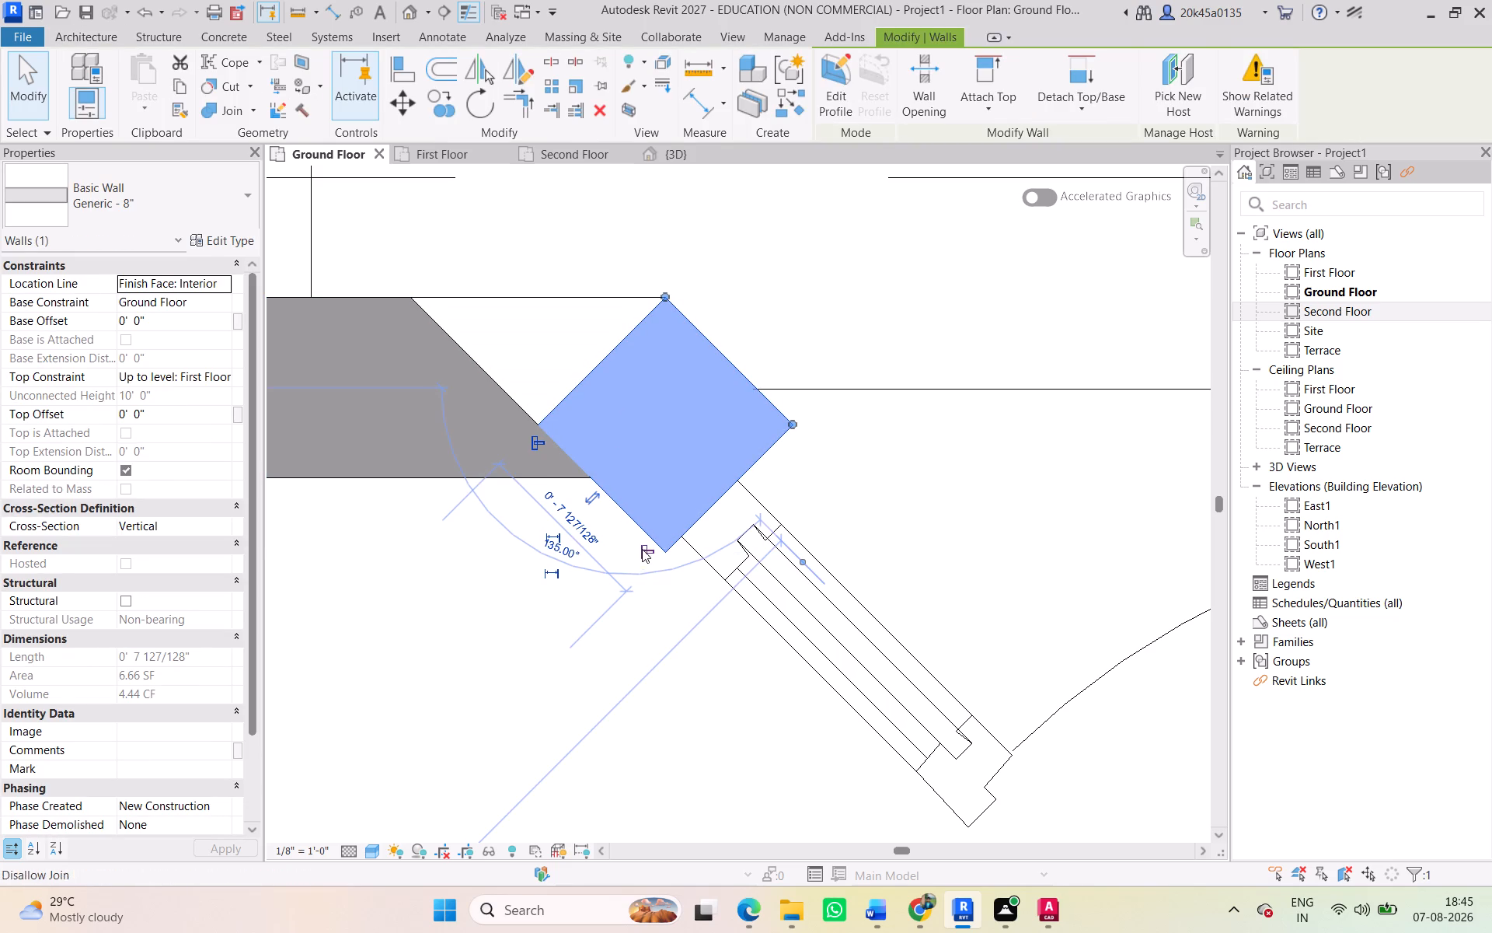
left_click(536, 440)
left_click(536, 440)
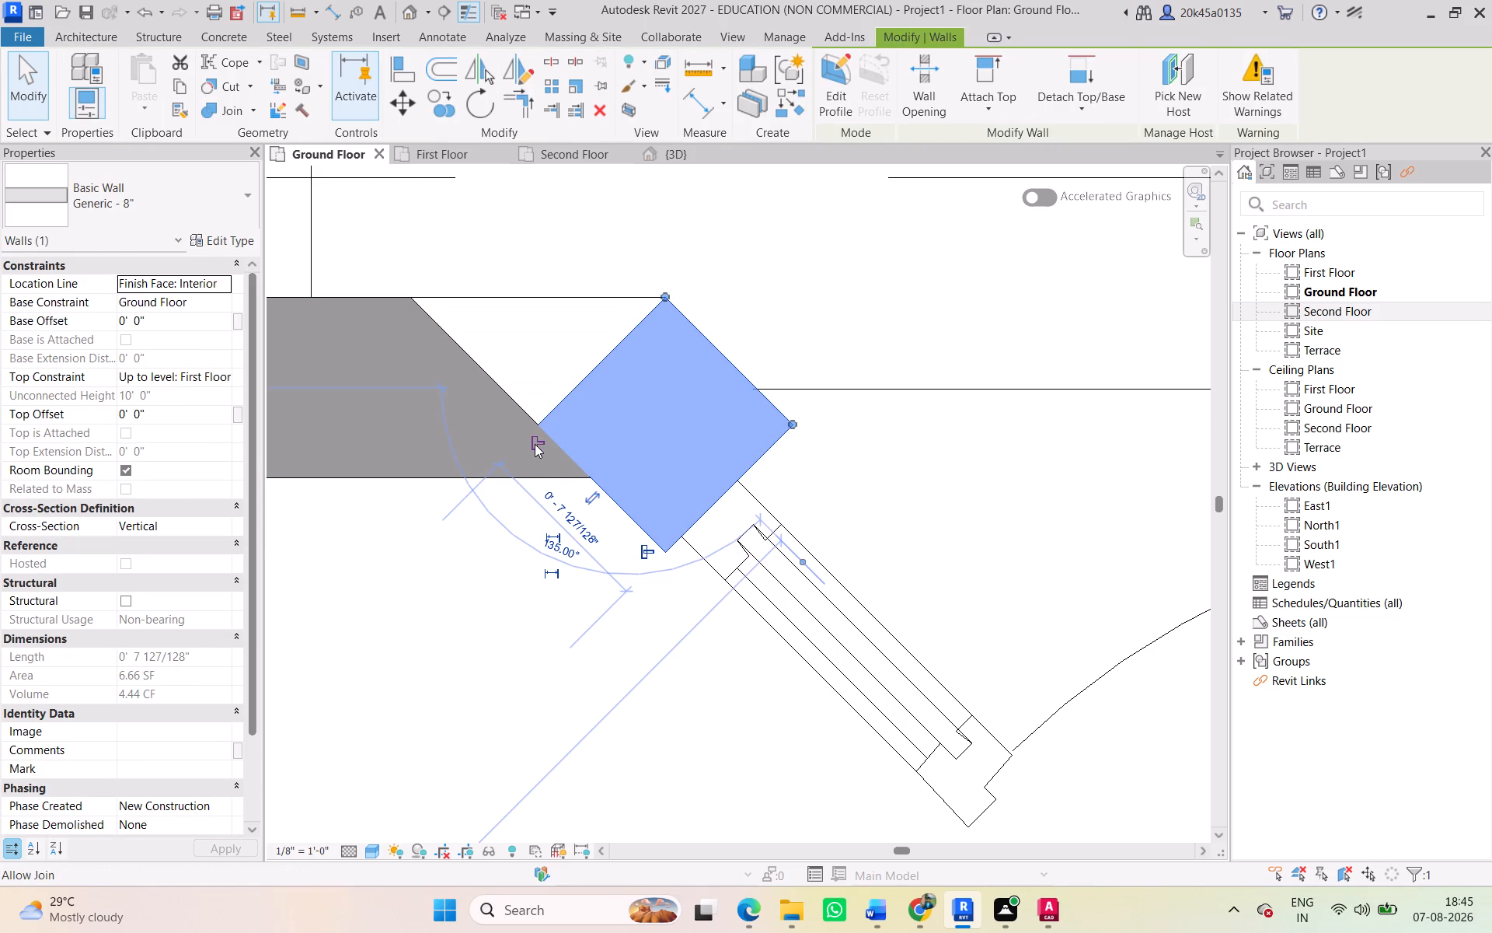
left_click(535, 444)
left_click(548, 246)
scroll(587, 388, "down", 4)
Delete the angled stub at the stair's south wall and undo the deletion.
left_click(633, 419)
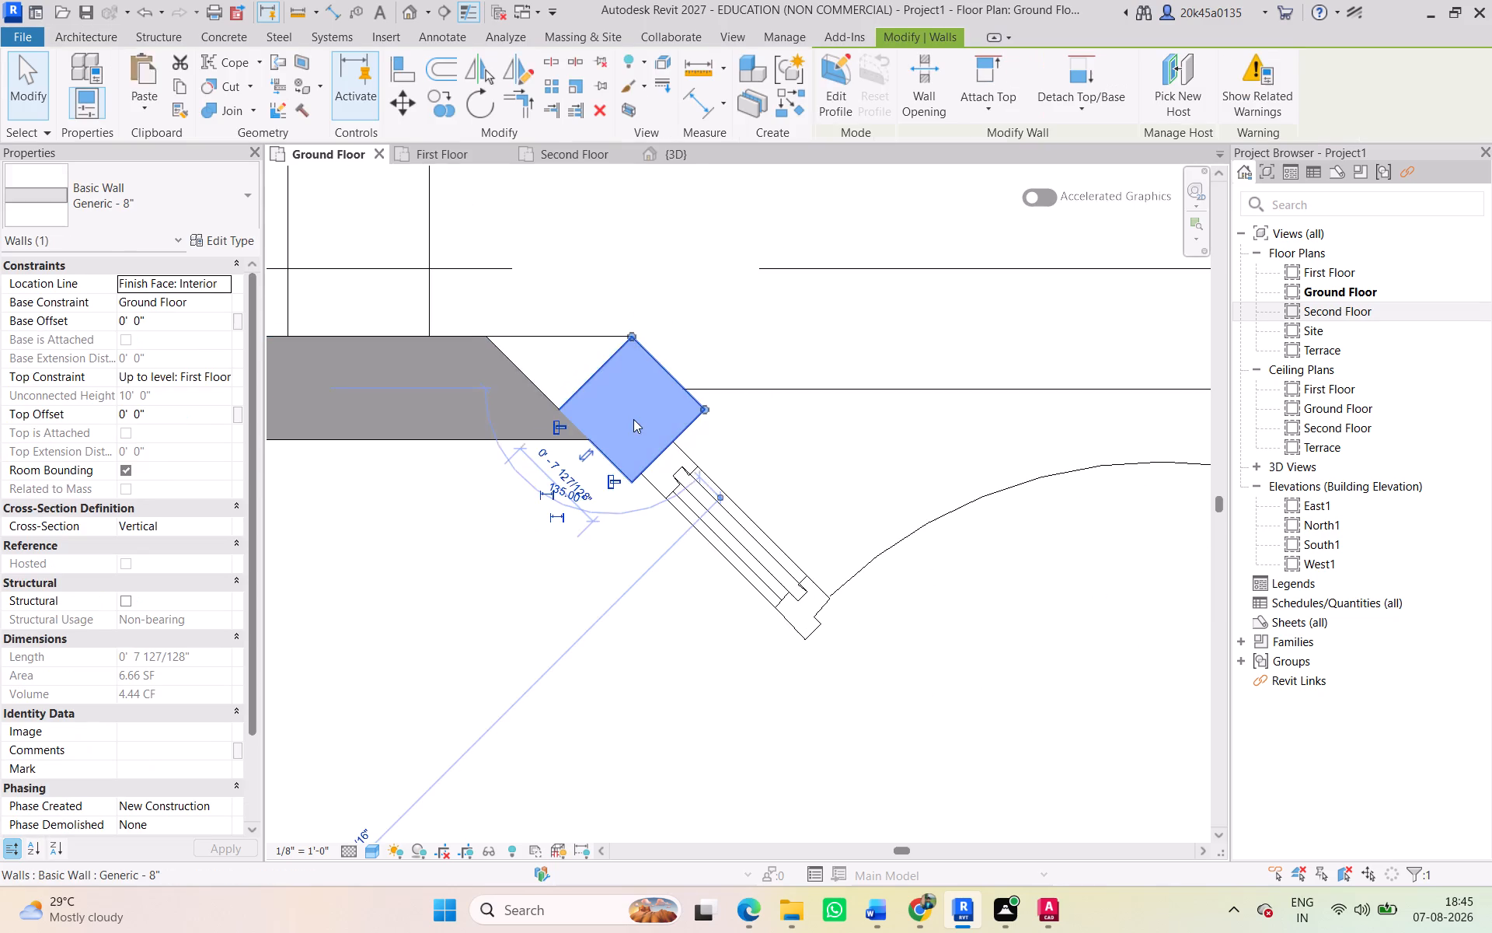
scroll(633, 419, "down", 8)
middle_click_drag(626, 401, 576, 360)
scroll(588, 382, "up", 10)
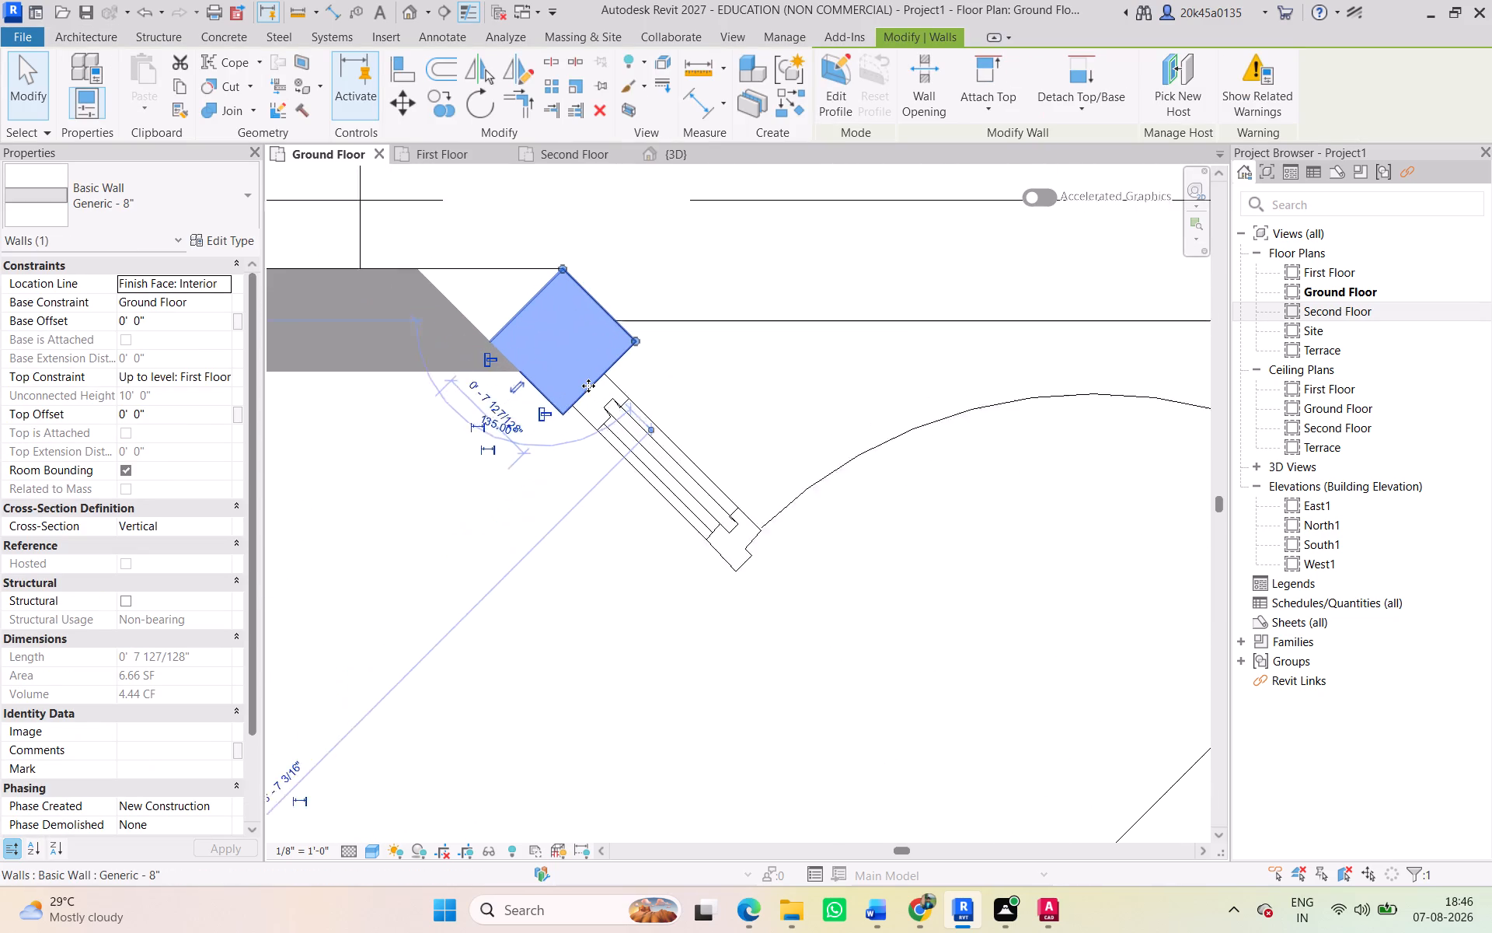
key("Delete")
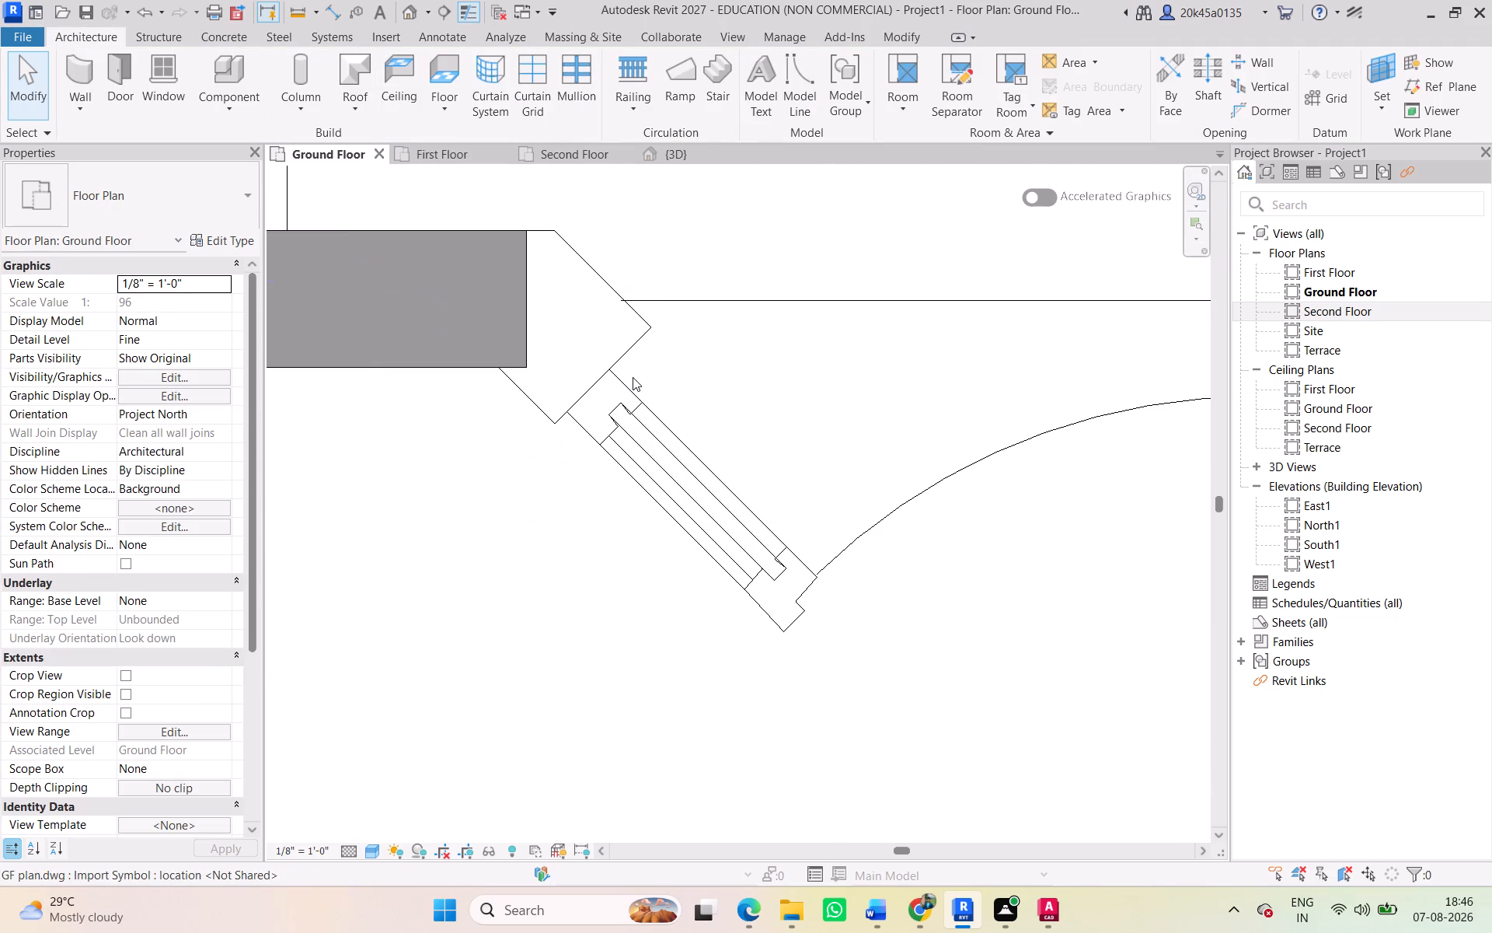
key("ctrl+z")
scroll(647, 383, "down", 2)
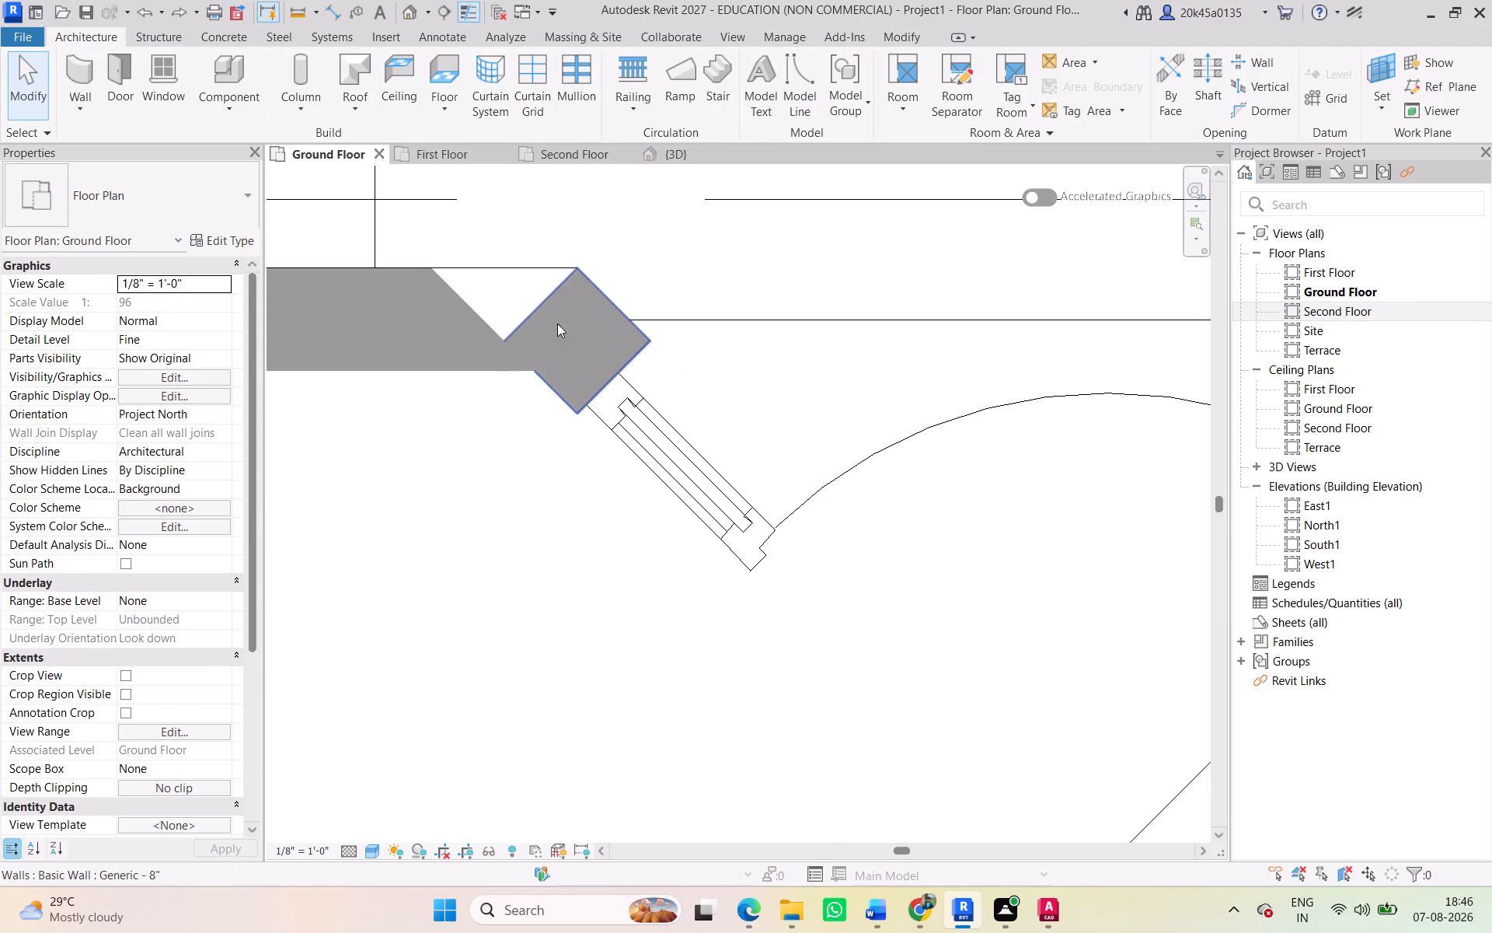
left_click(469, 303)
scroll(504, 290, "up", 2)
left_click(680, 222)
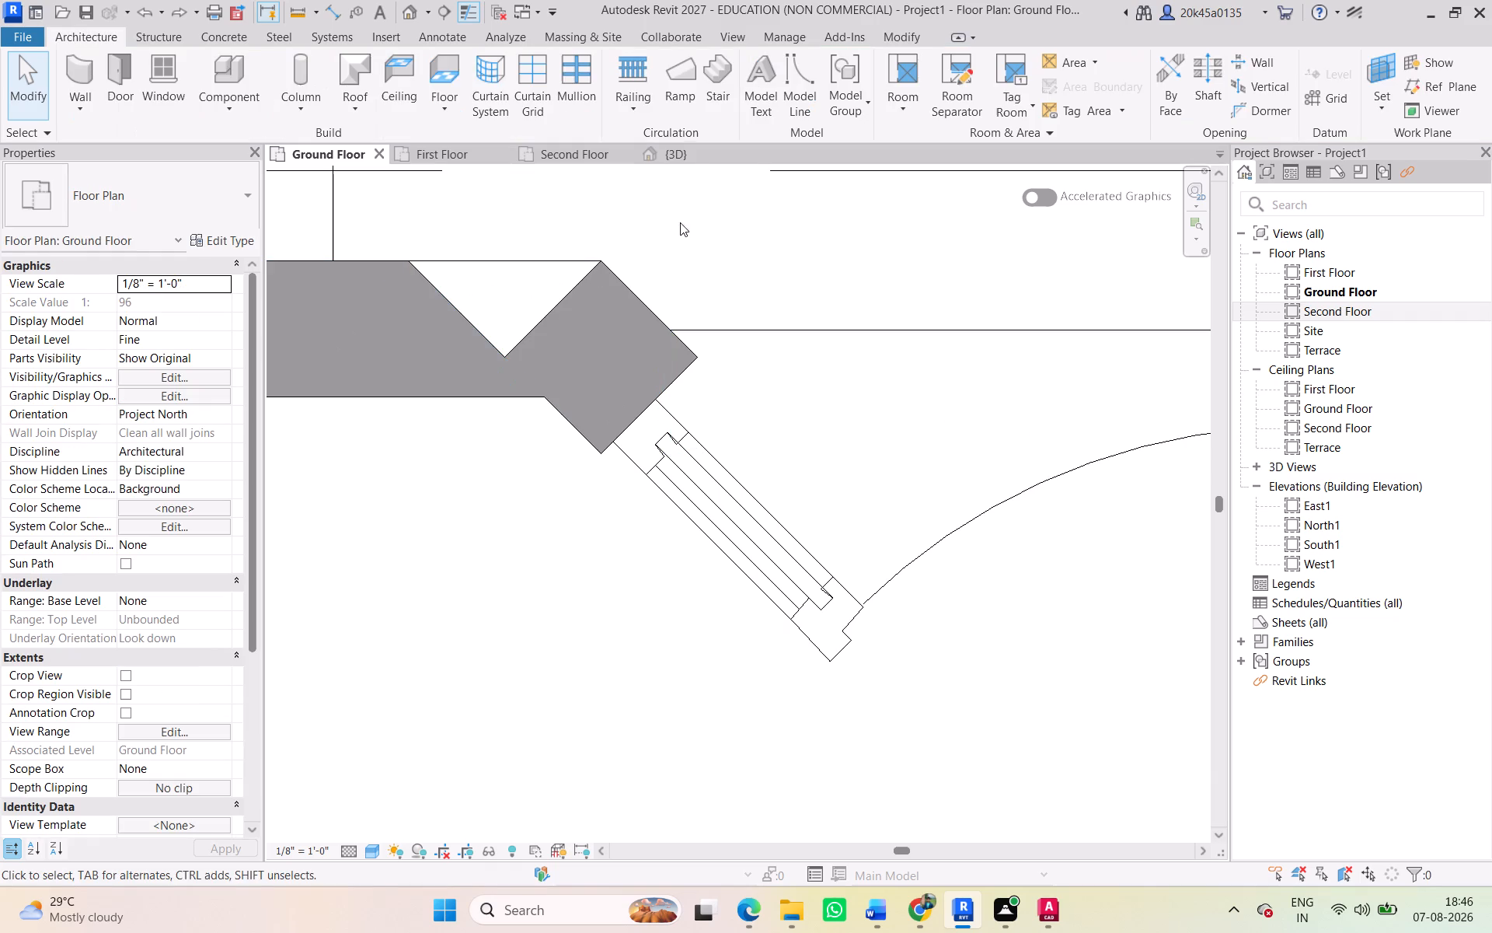
Delete the angled wall stub on the living-room side of the entrance door.
scroll(572, 393, "down", 5)
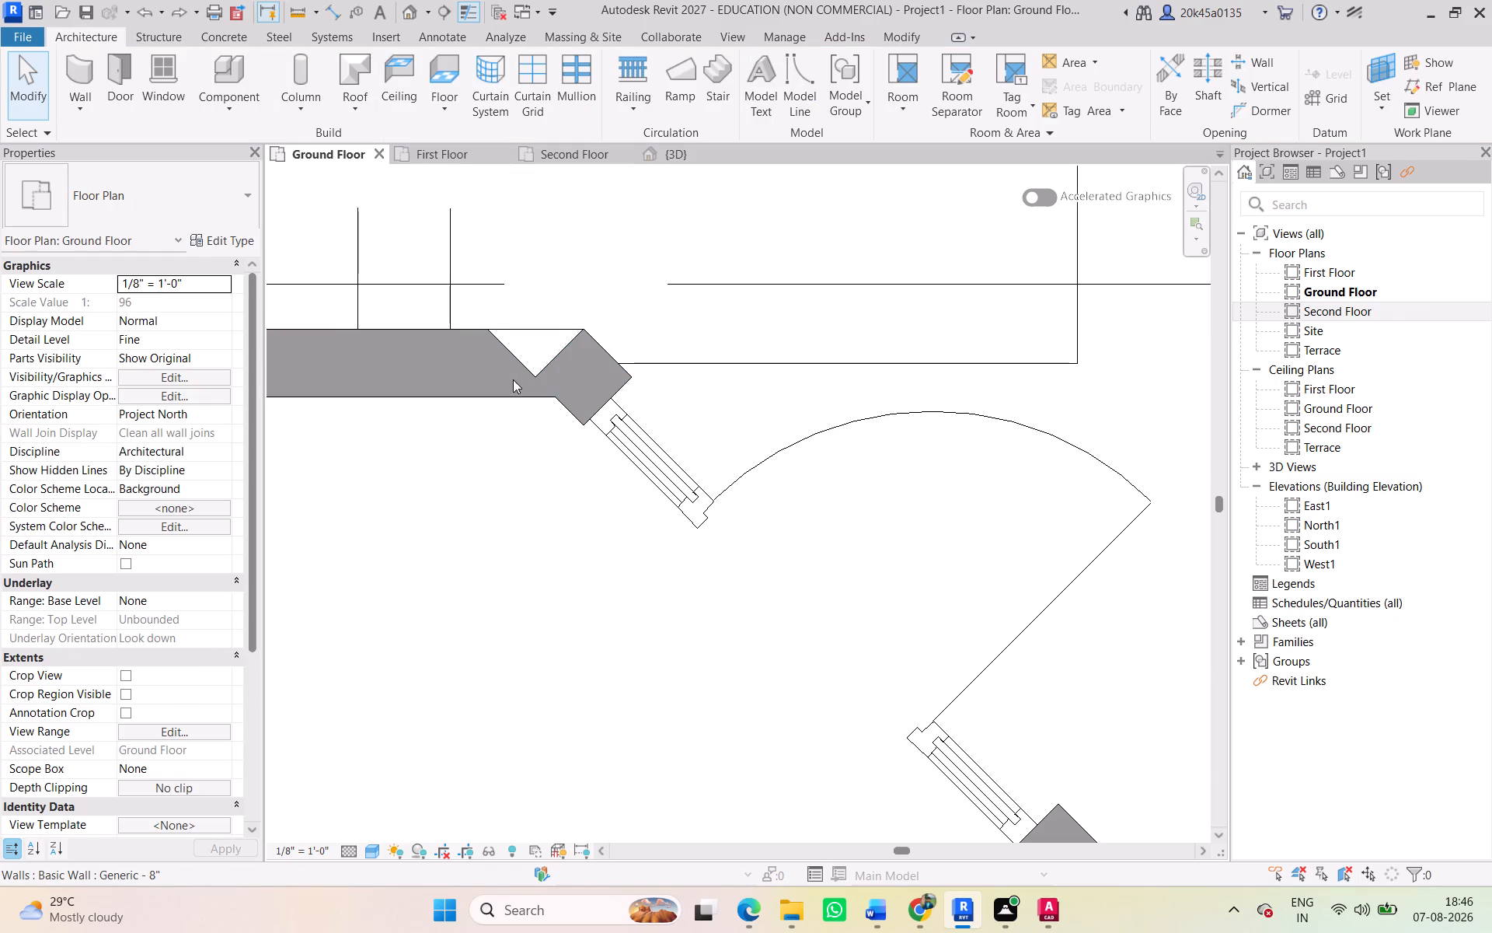
scroll(550, 401, "down", 6)
middle_click_drag(550, 391, 479, 341)
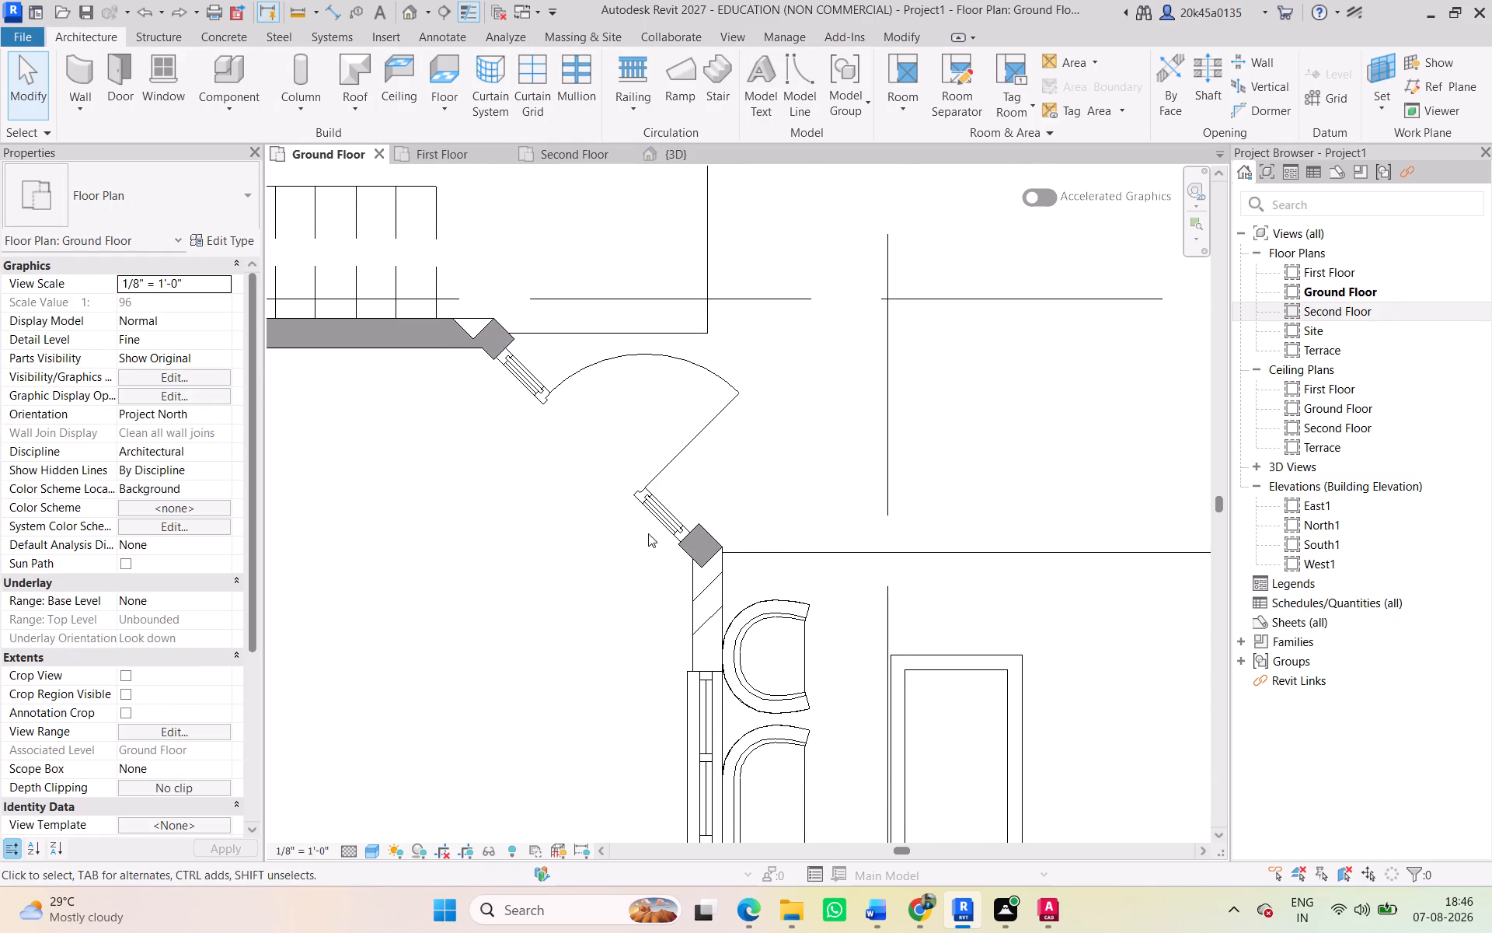
left_click(707, 545)
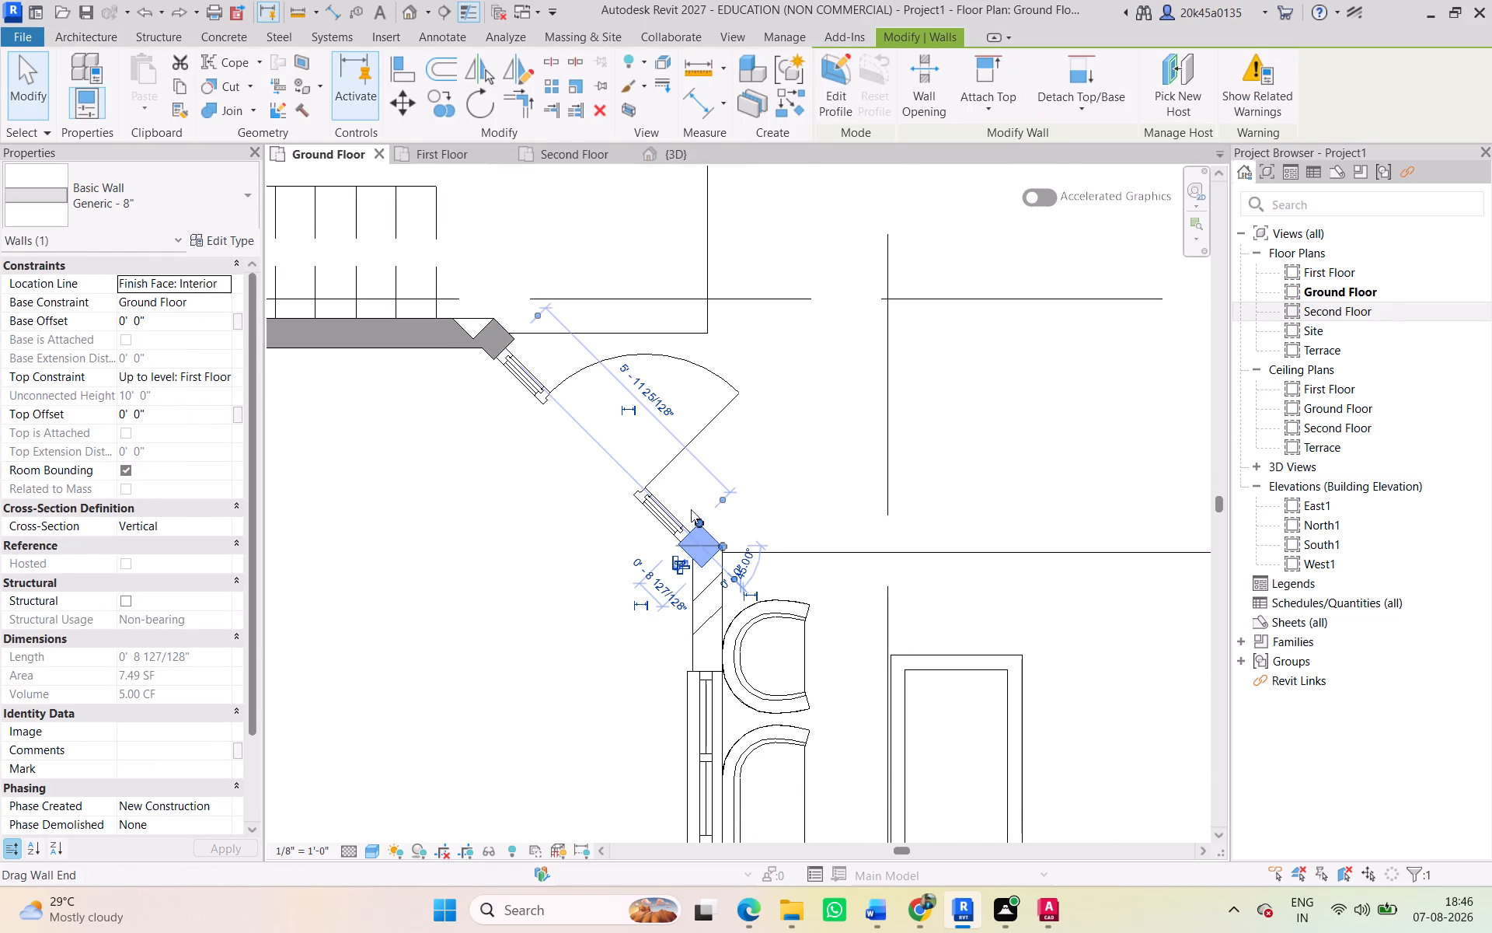
key("Delete")
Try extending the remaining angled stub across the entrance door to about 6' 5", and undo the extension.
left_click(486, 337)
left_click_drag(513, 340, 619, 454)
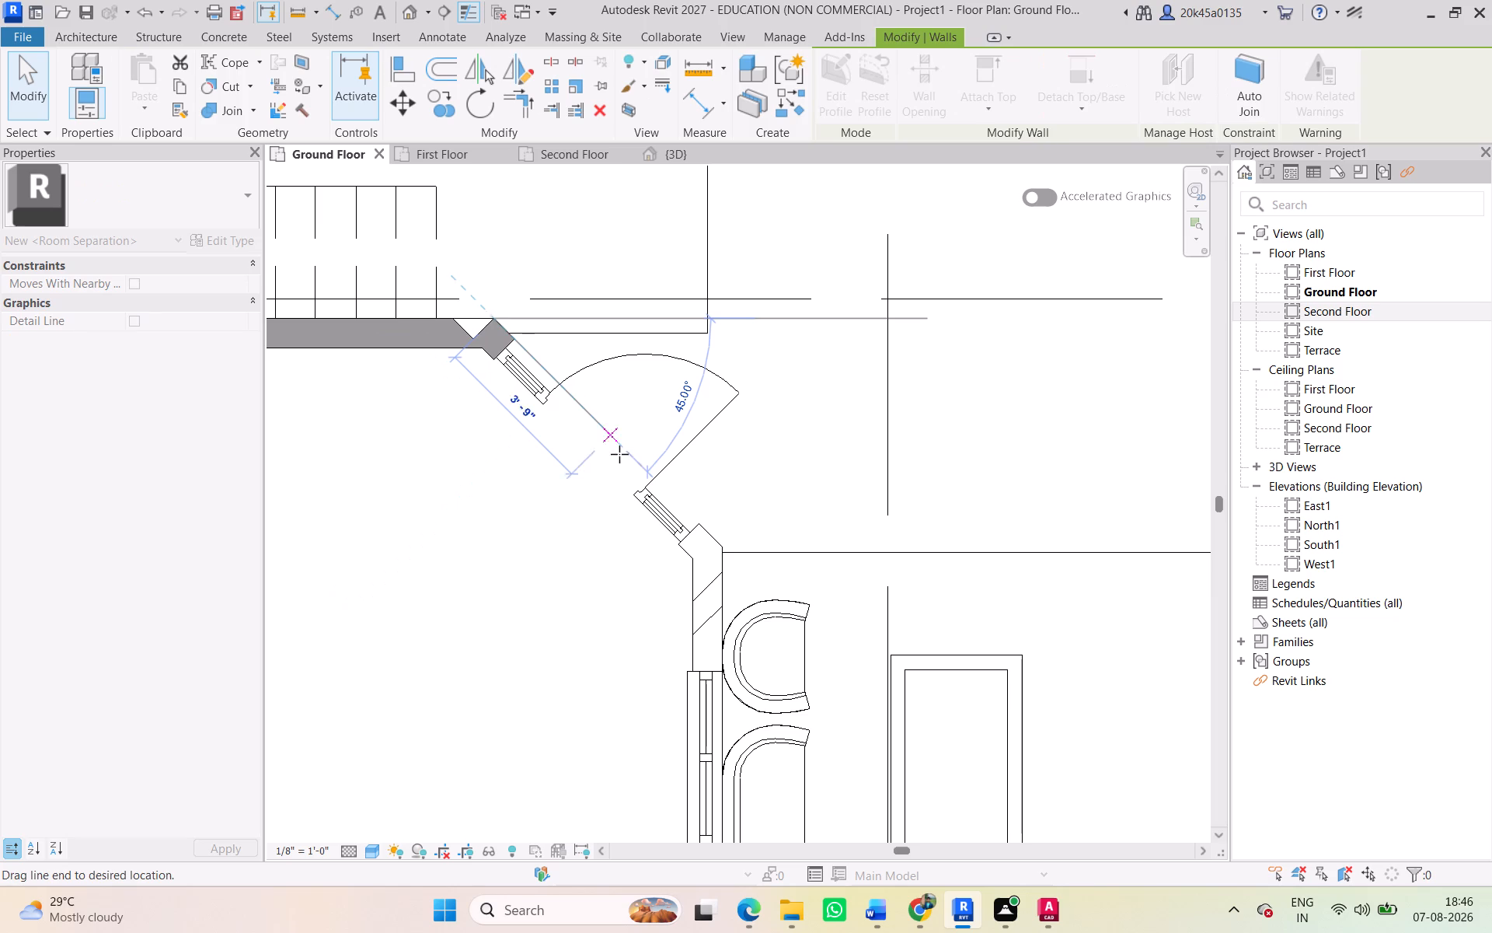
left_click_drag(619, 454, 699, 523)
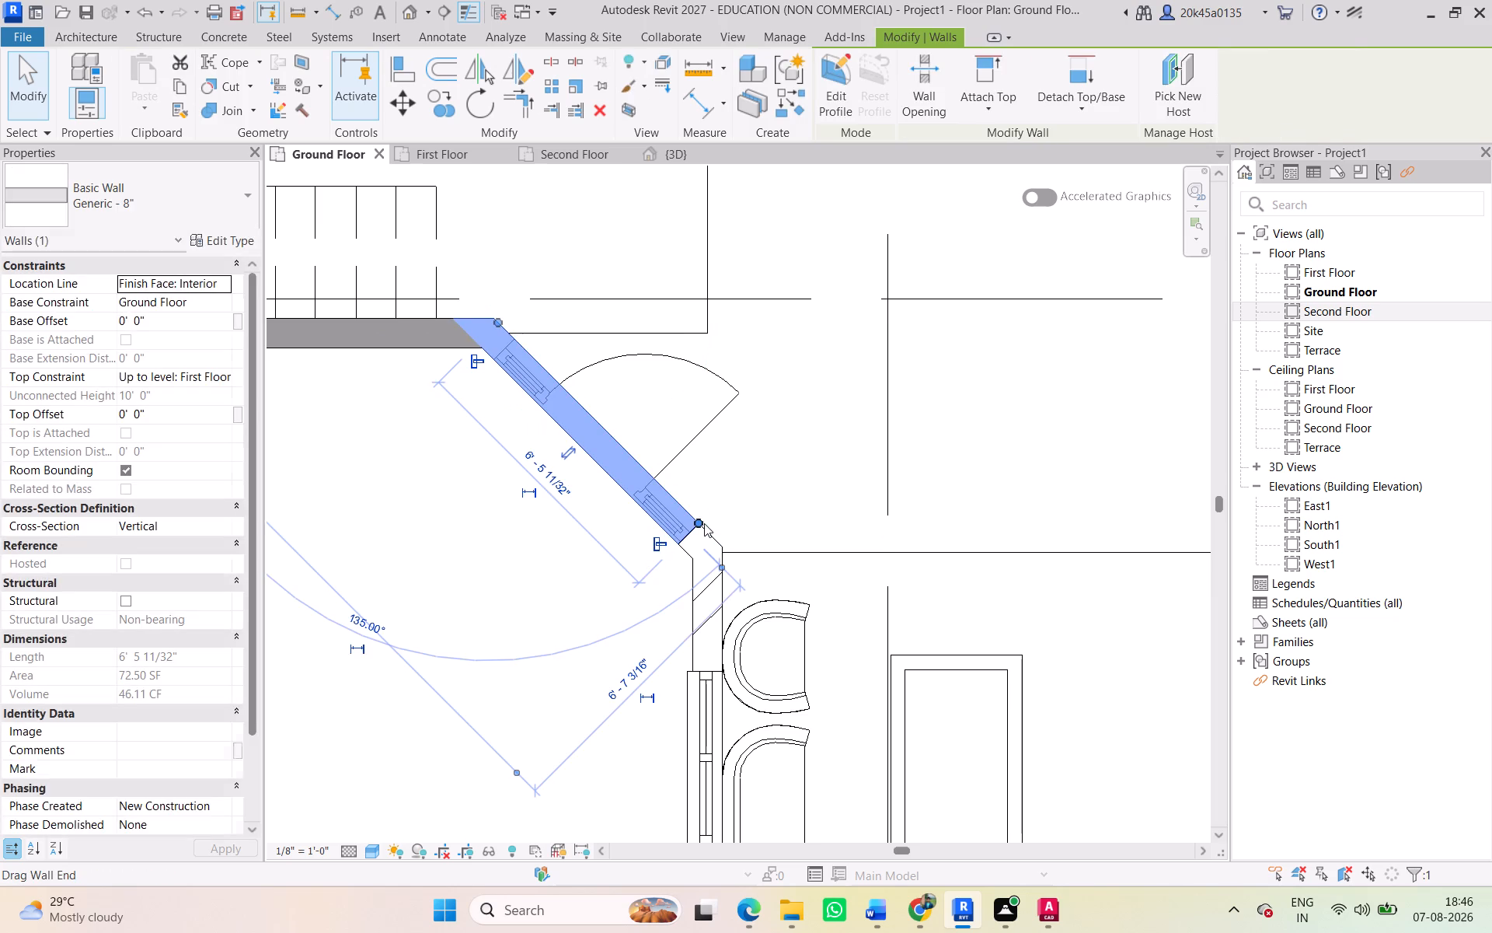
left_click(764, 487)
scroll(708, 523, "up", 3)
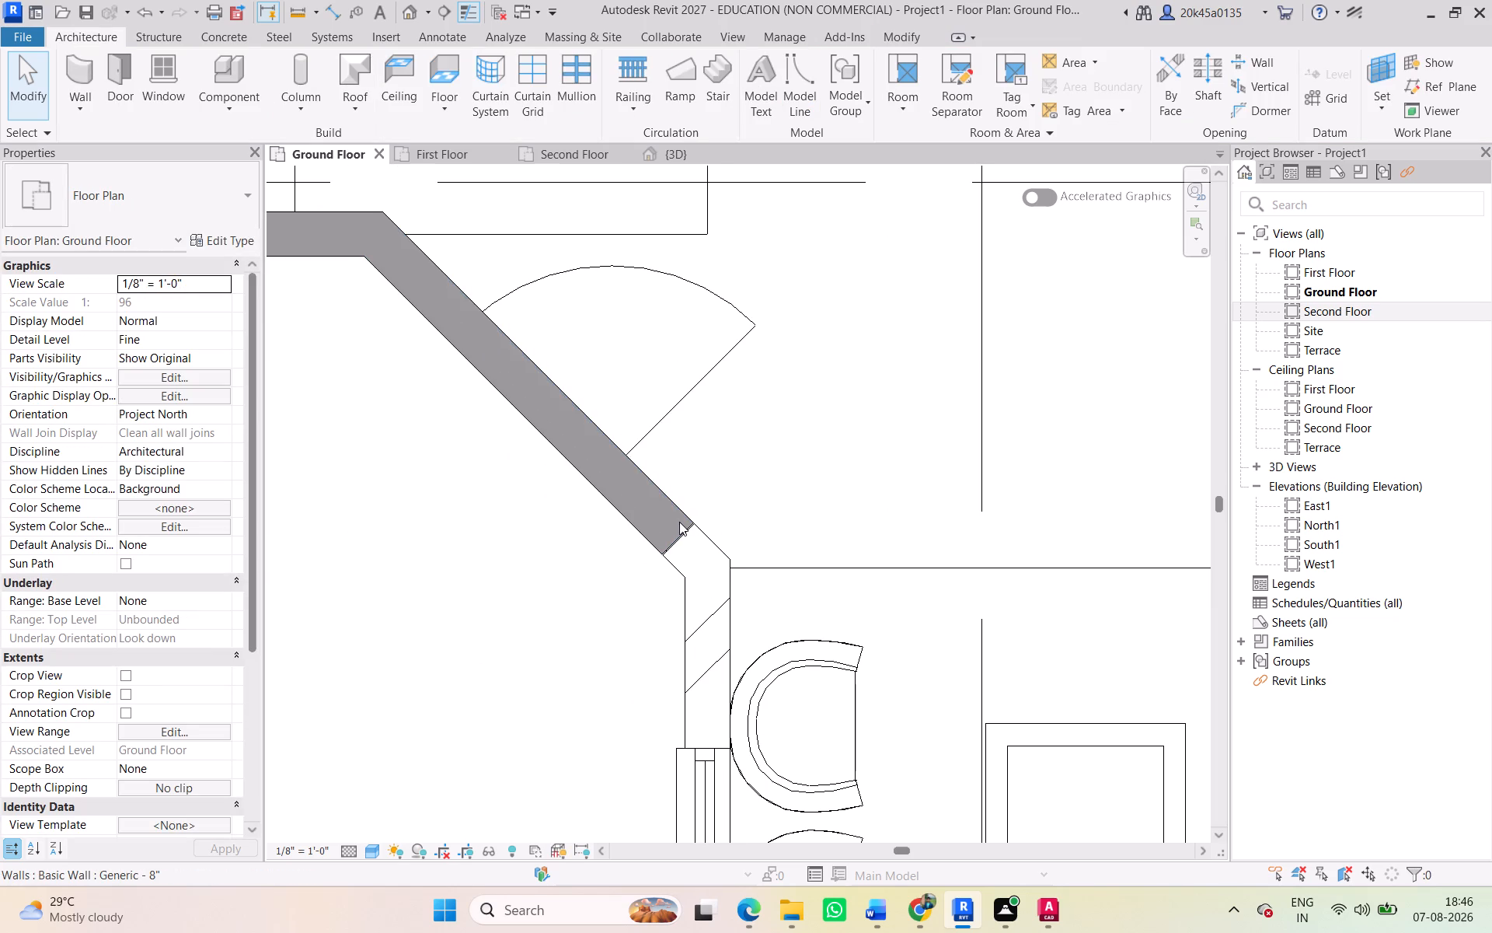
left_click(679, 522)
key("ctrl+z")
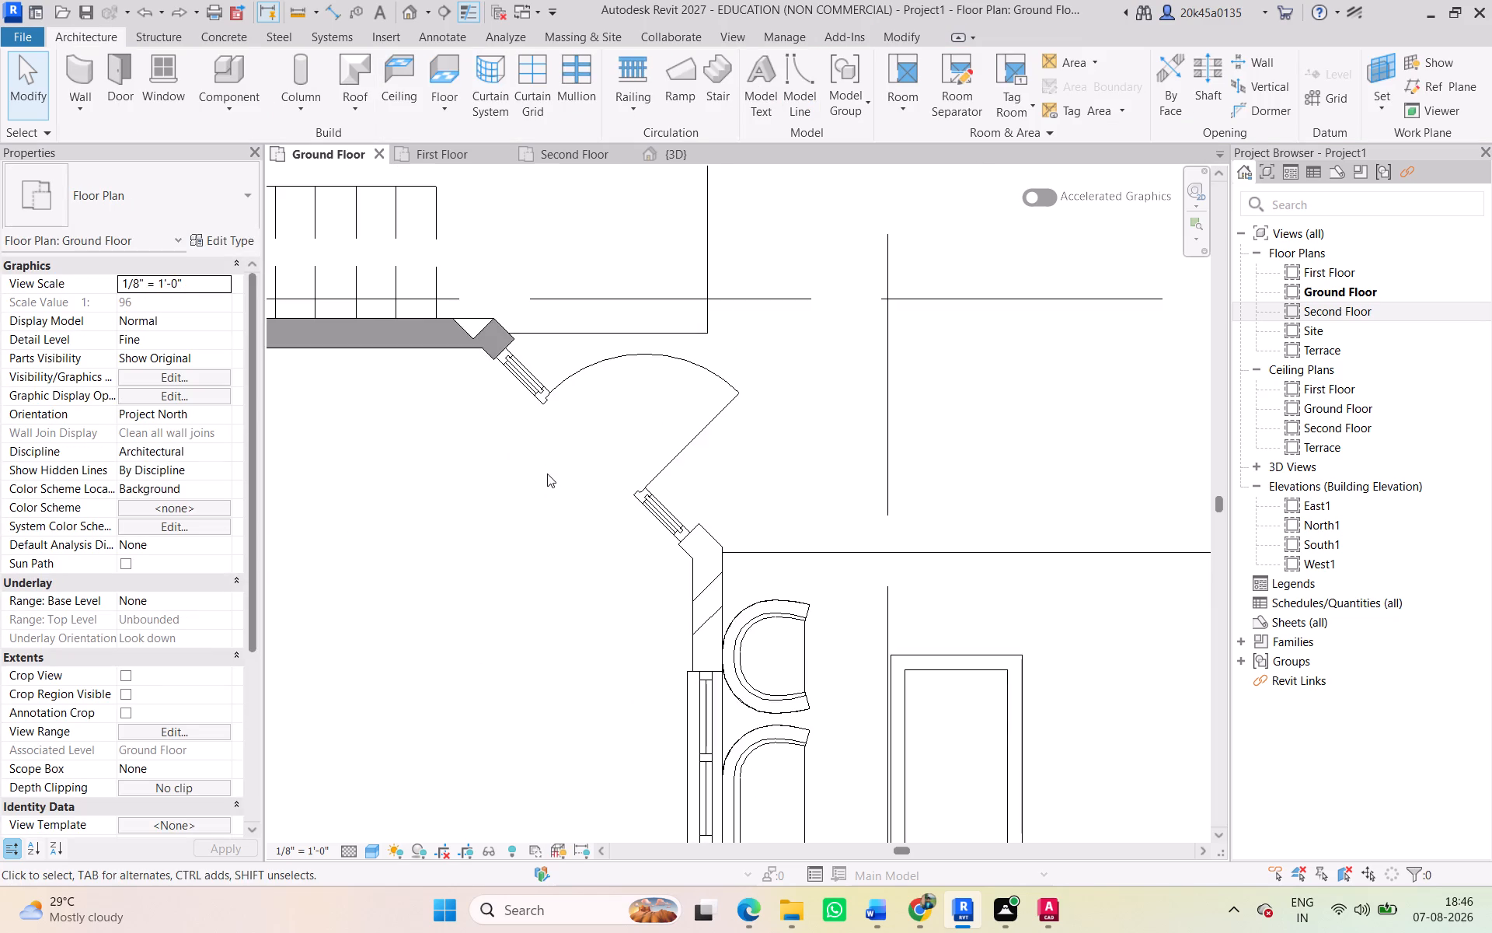
Examine the entrance door, its side panels and the angled wall outline in the linked plan.
scroll(547, 473, "up", 3)
scroll(709, 473, "up", 5)
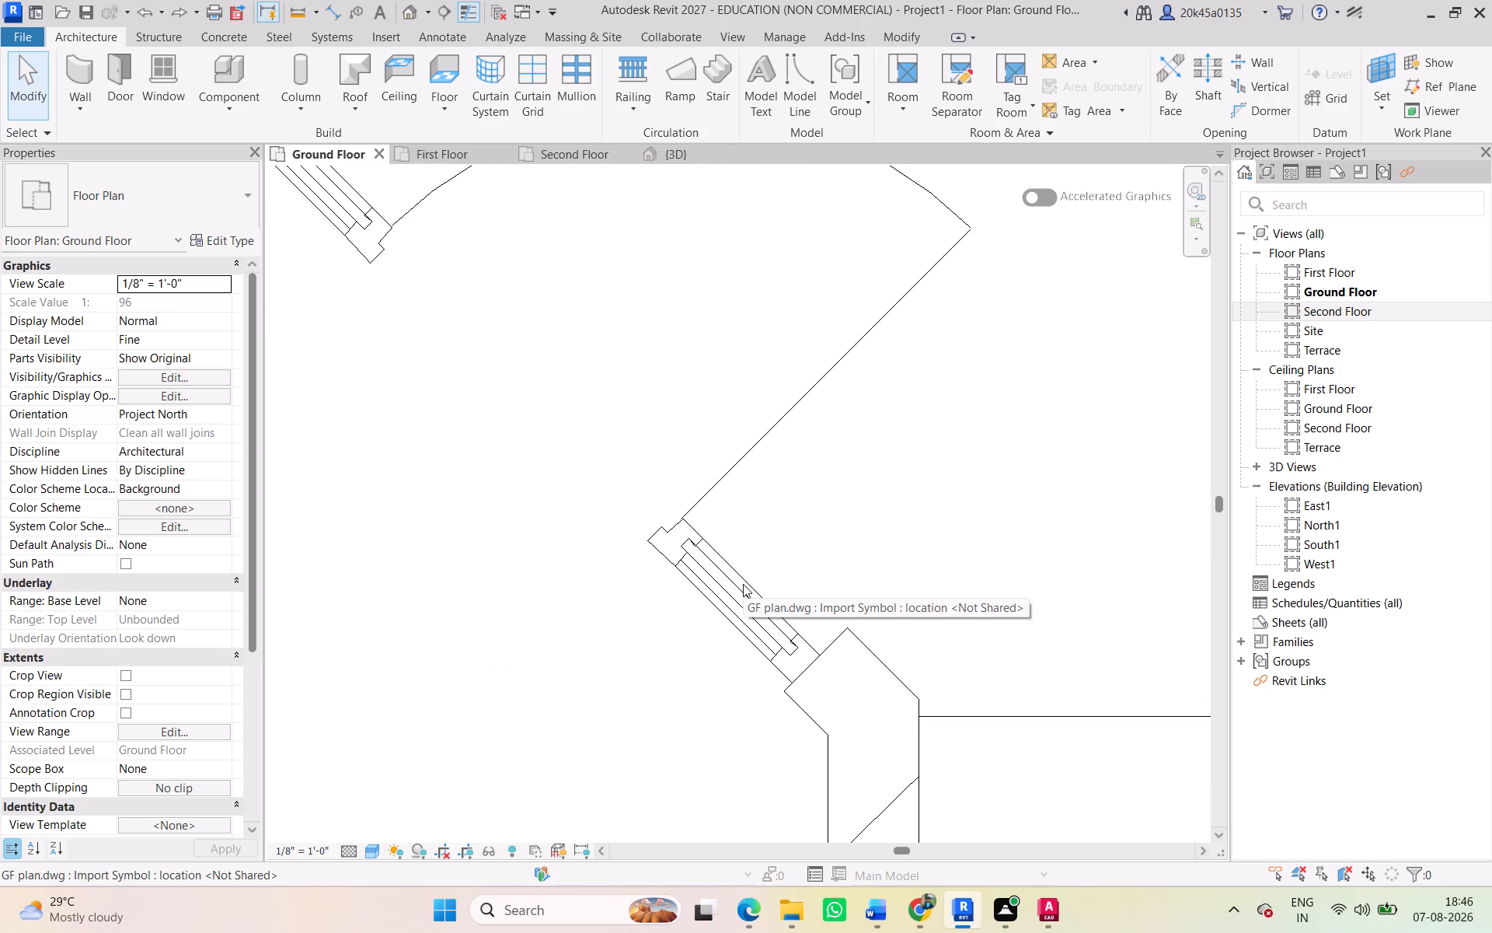
scroll(743, 584, "down", 3)
middle_click_drag(734, 584, 758, 594)
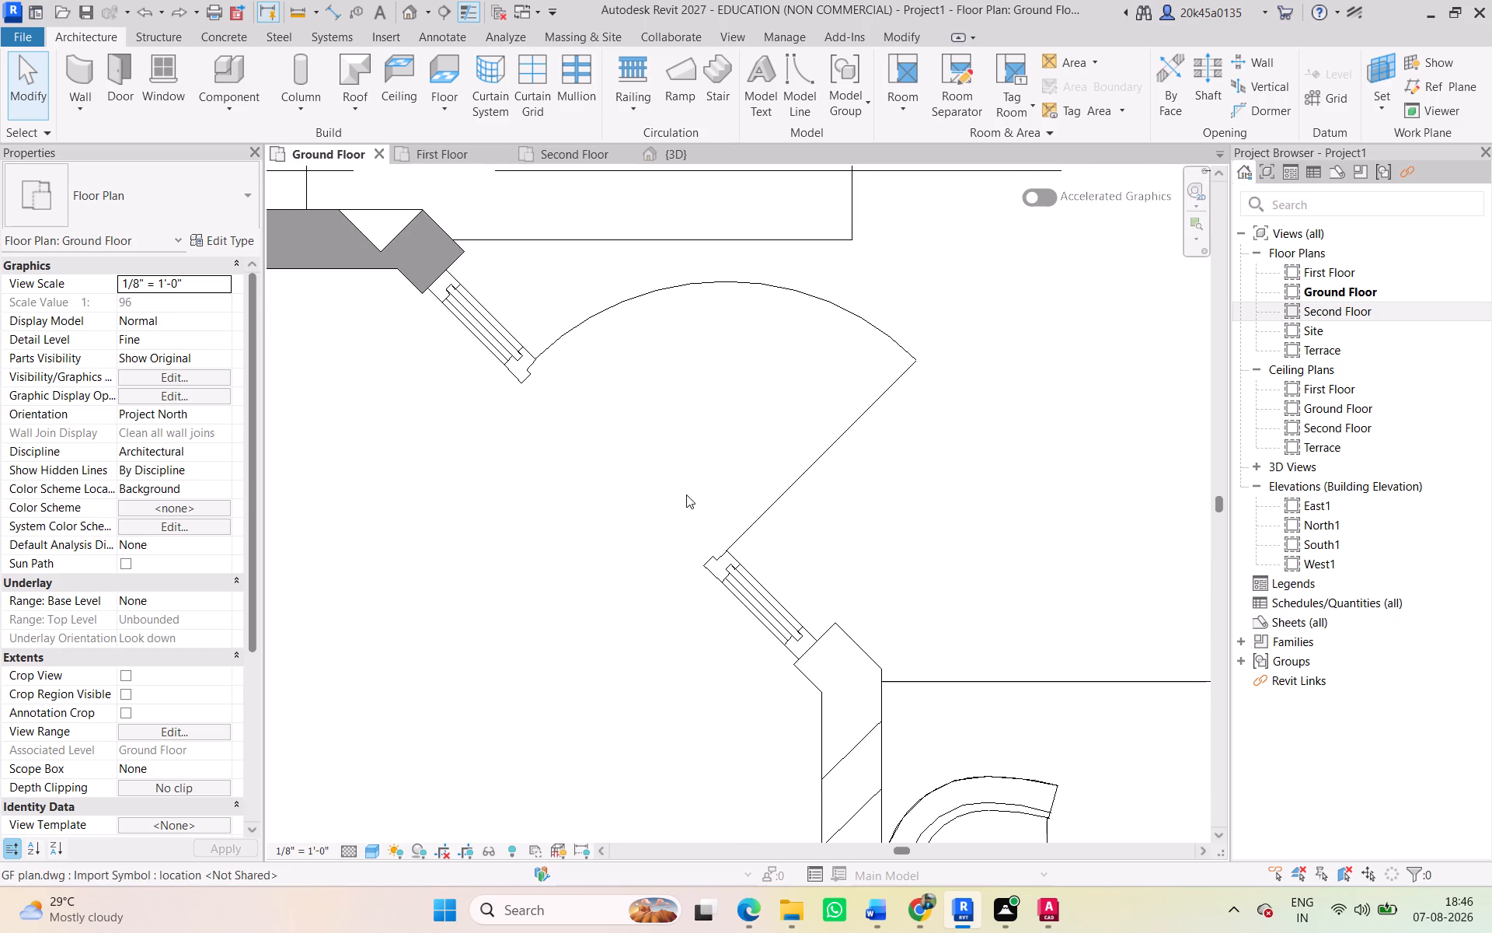
scroll(686, 494, "down", 1)
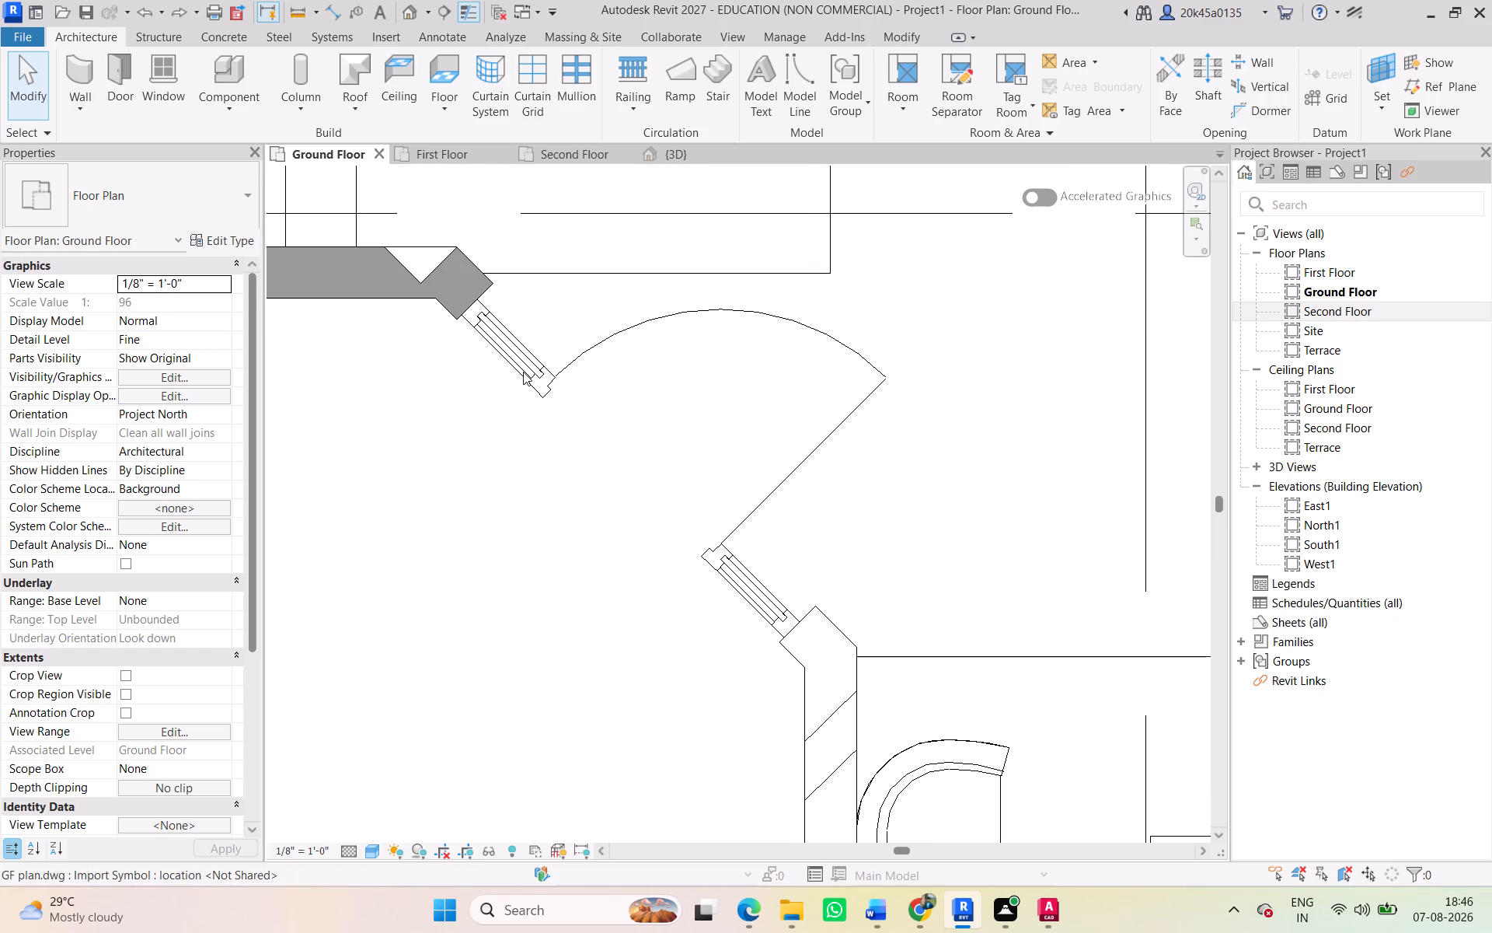
scroll(727, 574, "up", 3)
middle_click_drag(673, 558, 486, 501)
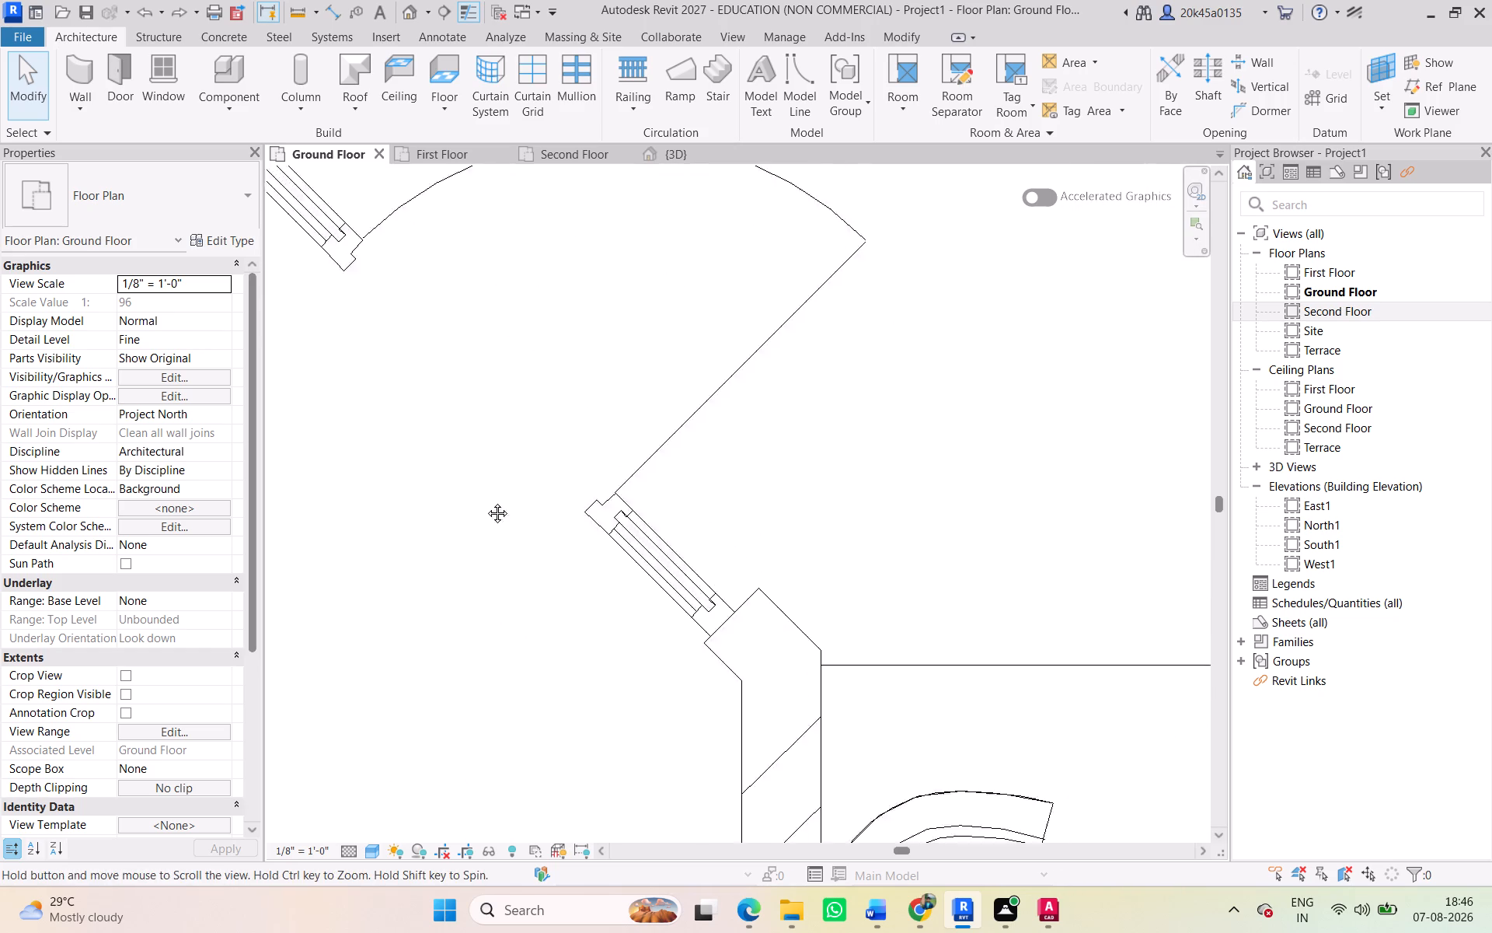
middle_click_drag(486, 501, 295, 483)
scroll(400, 519, "down", 3)
middle_click_drag(425, 526, 678, 527)
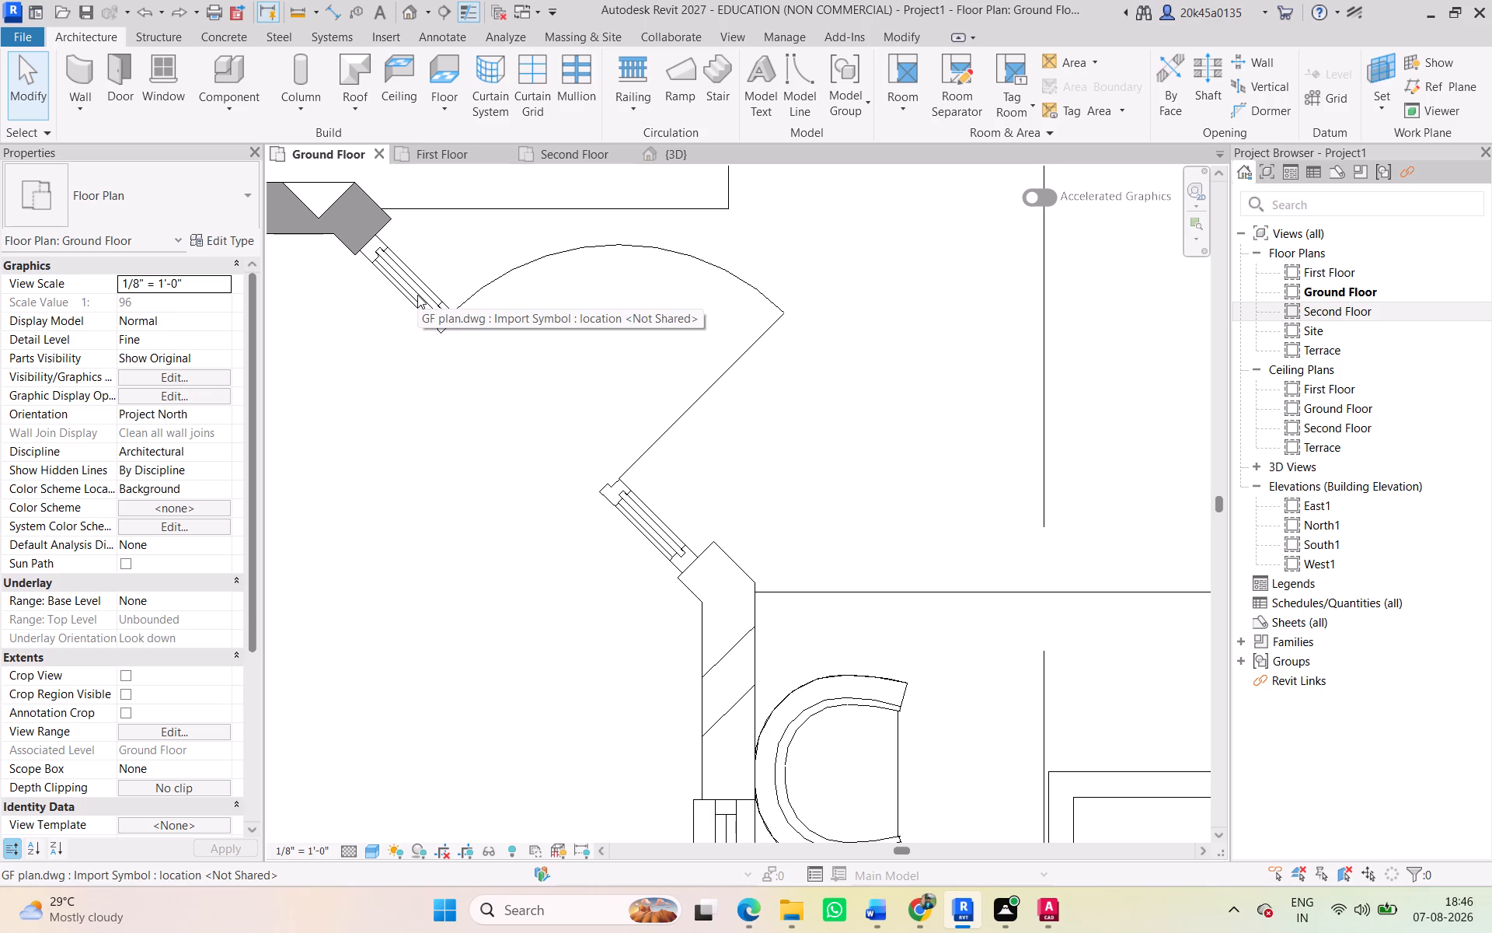
scroll(417, 295, "down", 5)
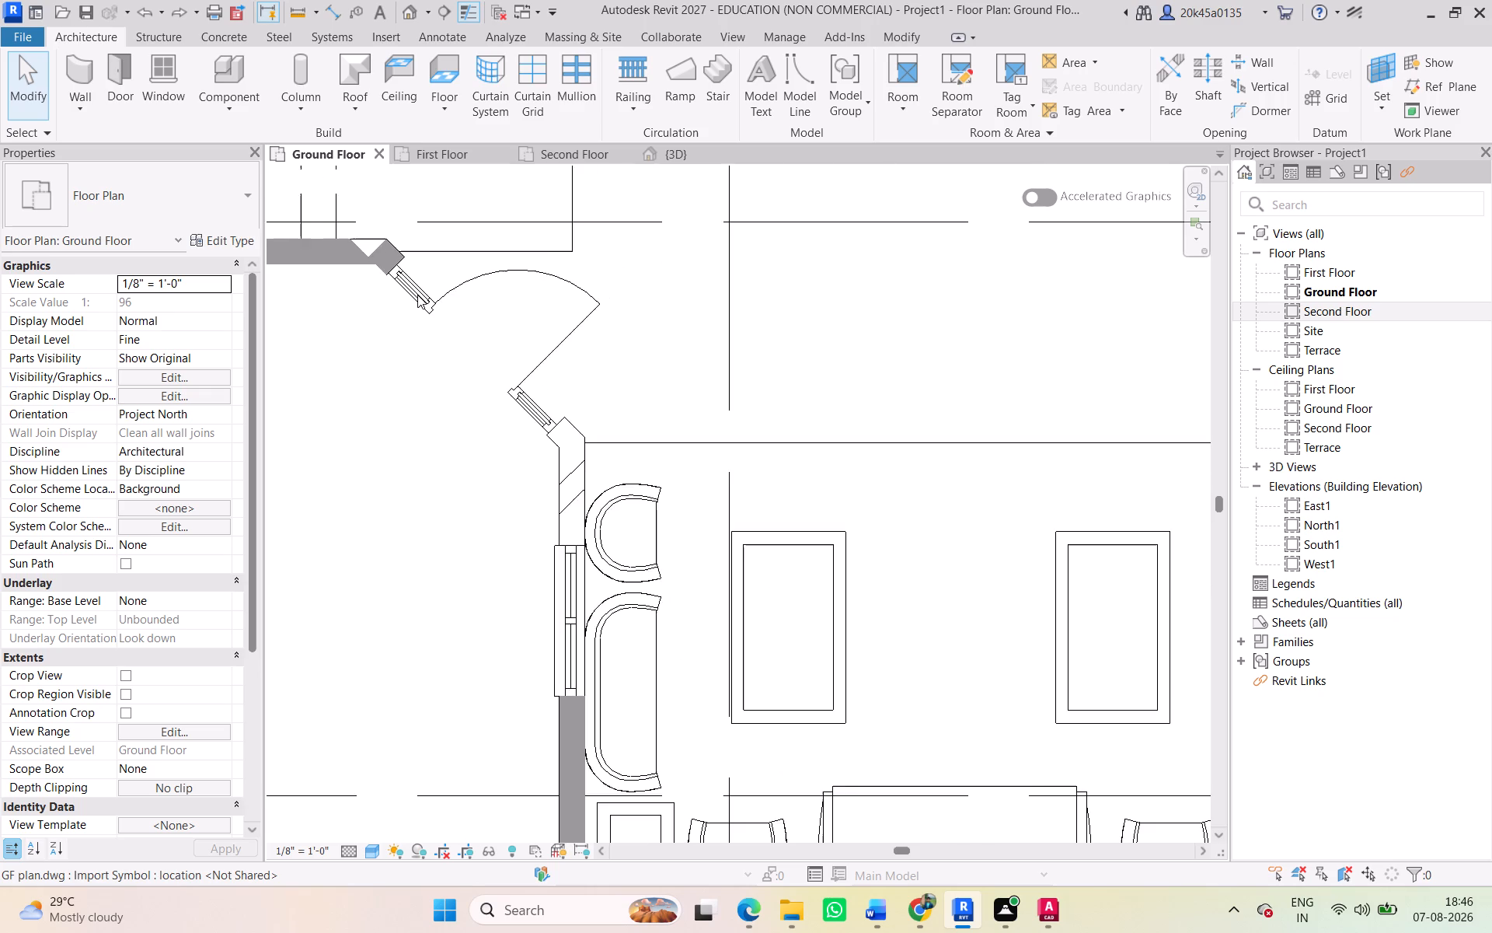
scroll(417, 295, "down", 4)
scroll(417, 295, "up", 4)
middle_click_drag(431, 306, 532, 351)
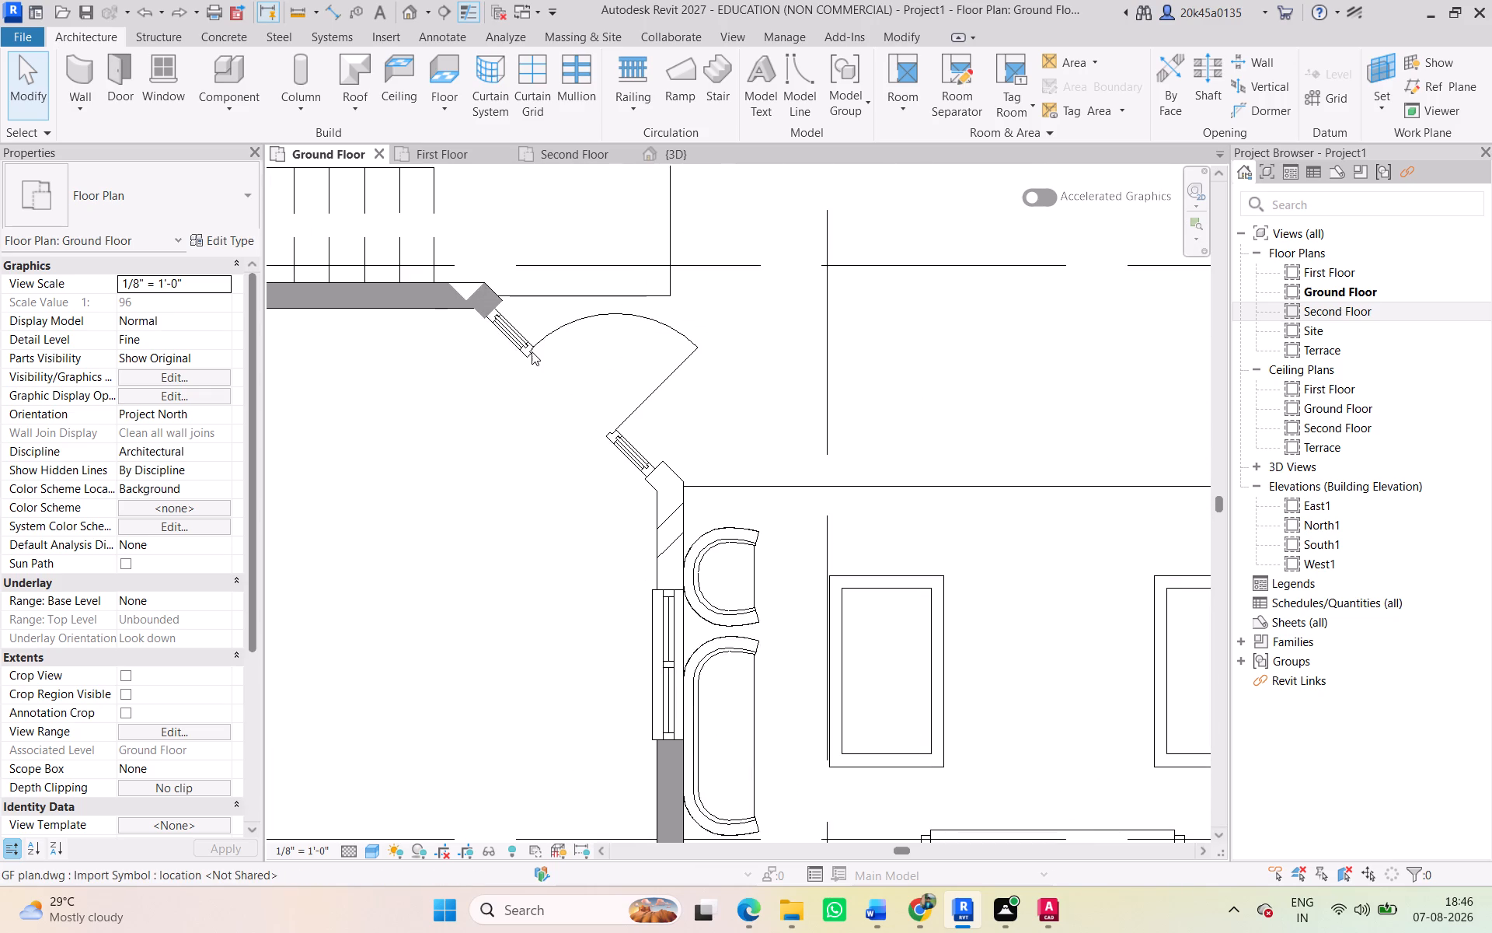
Extend the angled stub southeast across the entrance door and its side panels, to a length of about 6' 5".
scroll(513, 327, "up", 4)
left_click(468, 290)
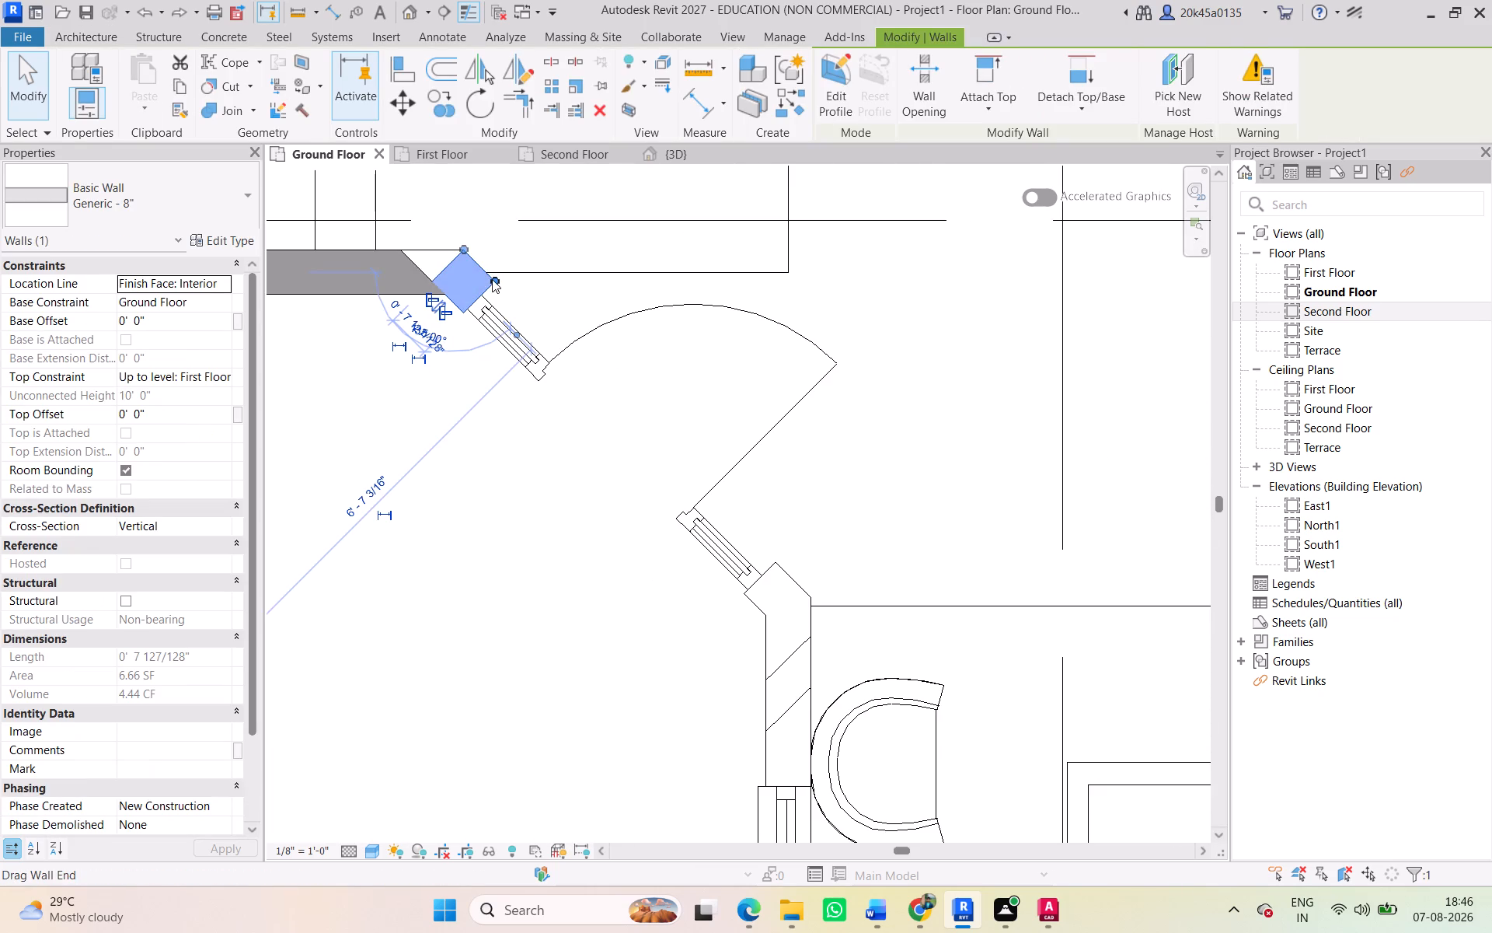
left_click_drag(492, 279, 776, 559)
scroll(736, 509, "down", 4)
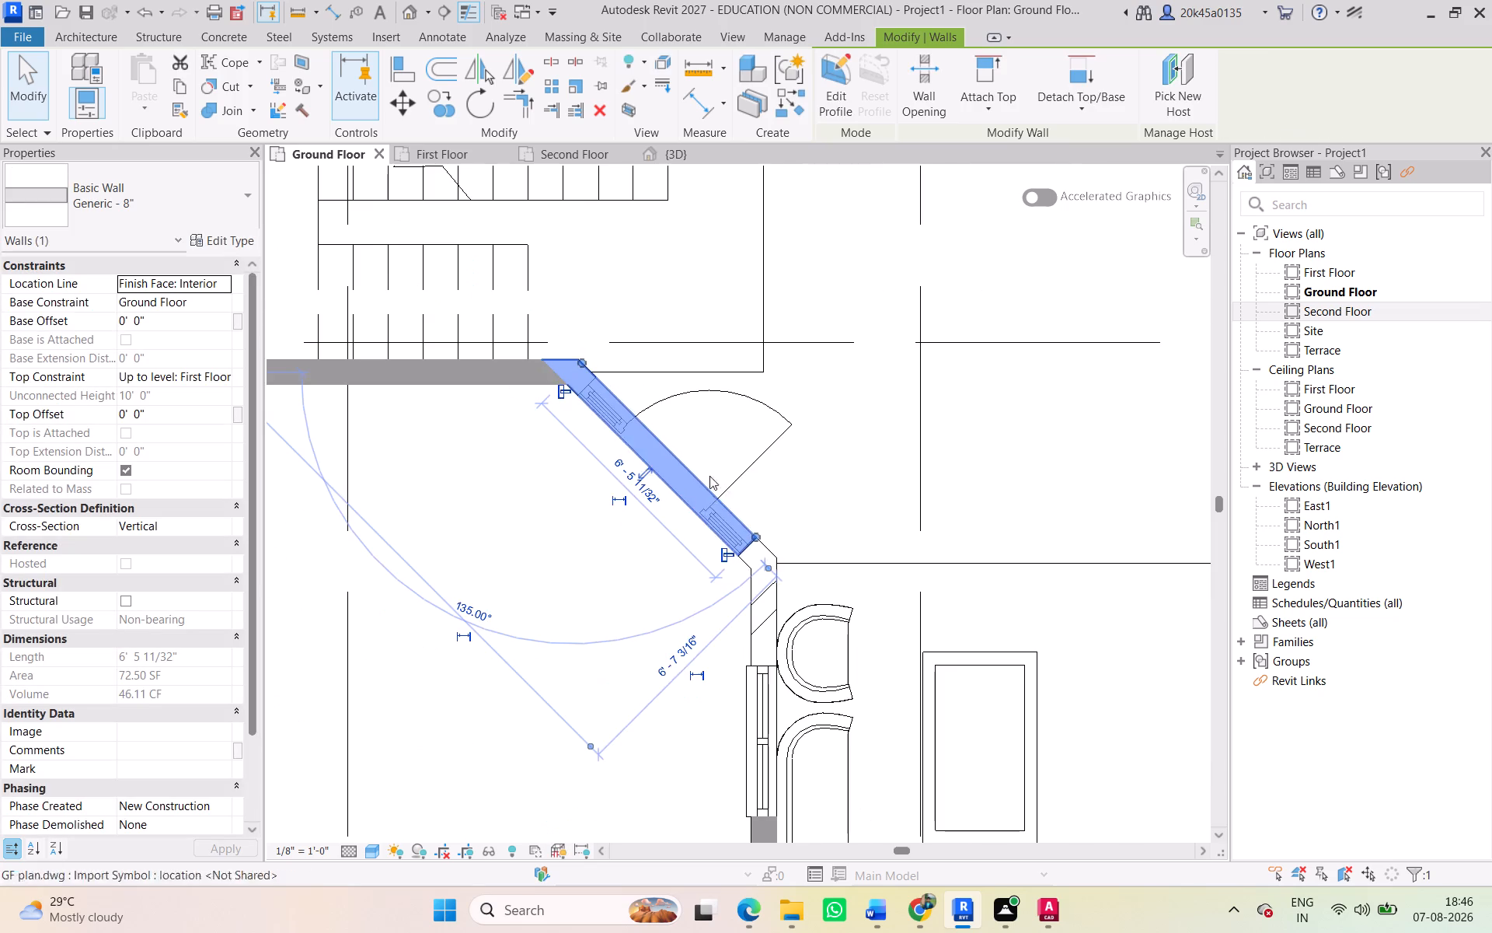
left_click(420, 478)
Extend the living room's west wall north past the window to meet the end of the angled entrance wall.
scroll(582, 463, "down", 4)
middle_click_drag(566, 453, 461, 368)
left_click(577, 620)
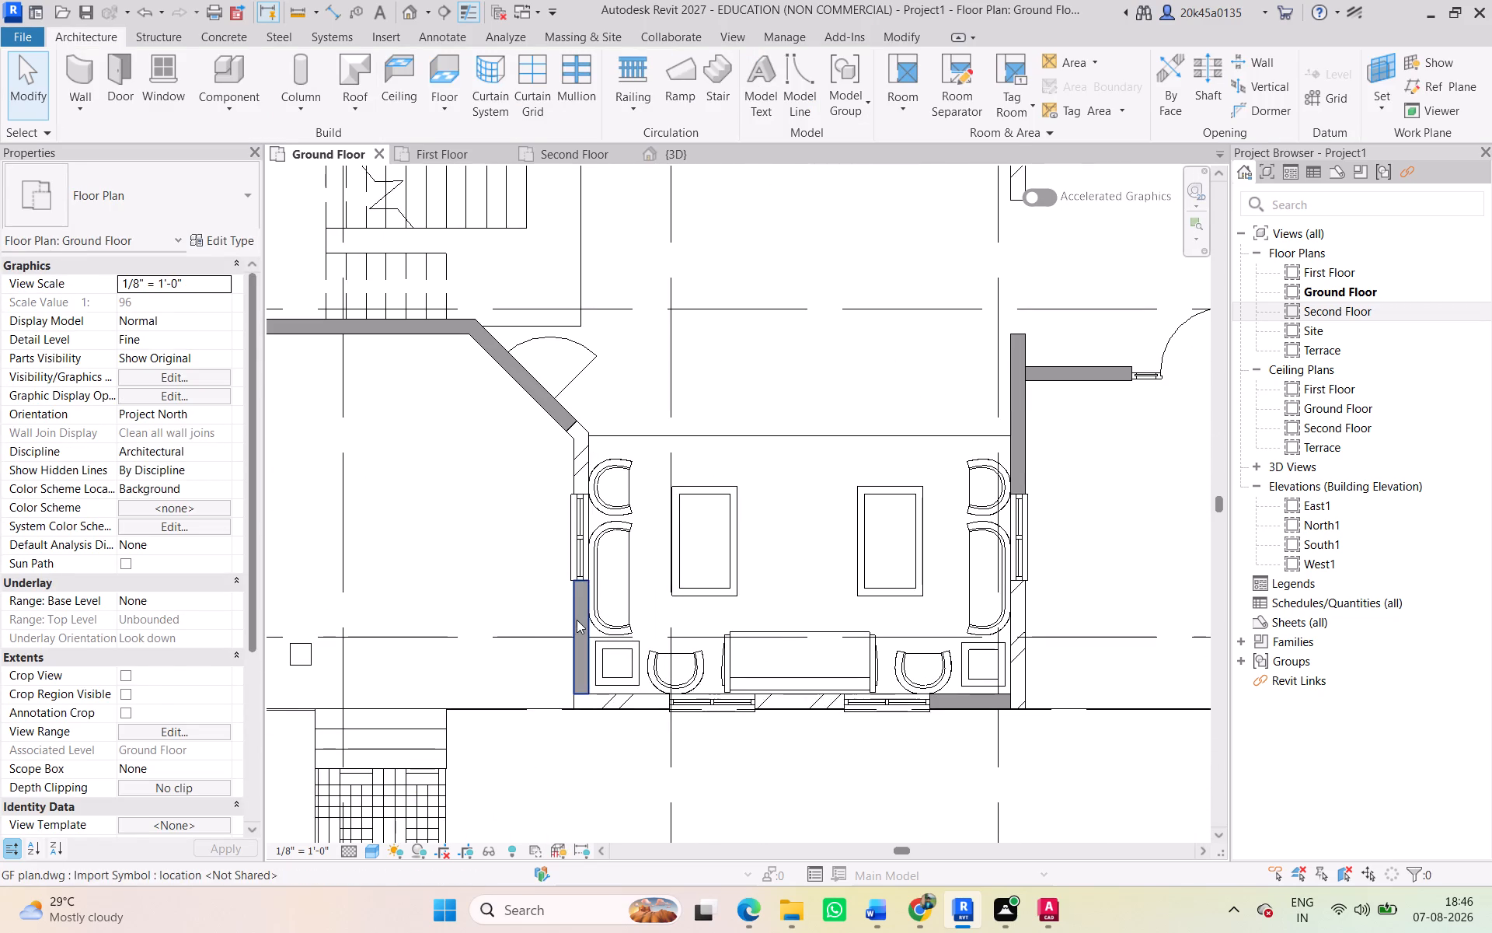
left_click_drag(589, 576, 582, 441)
scroll(588, 432, "up", 5)
left_click(628, 391)
Extend the living room's south wall piece west across both windows to the west wall, to about 19' 8".
scroll(622, 460, "down", 5)
middle_click_drag(616, 460, 575, 378)
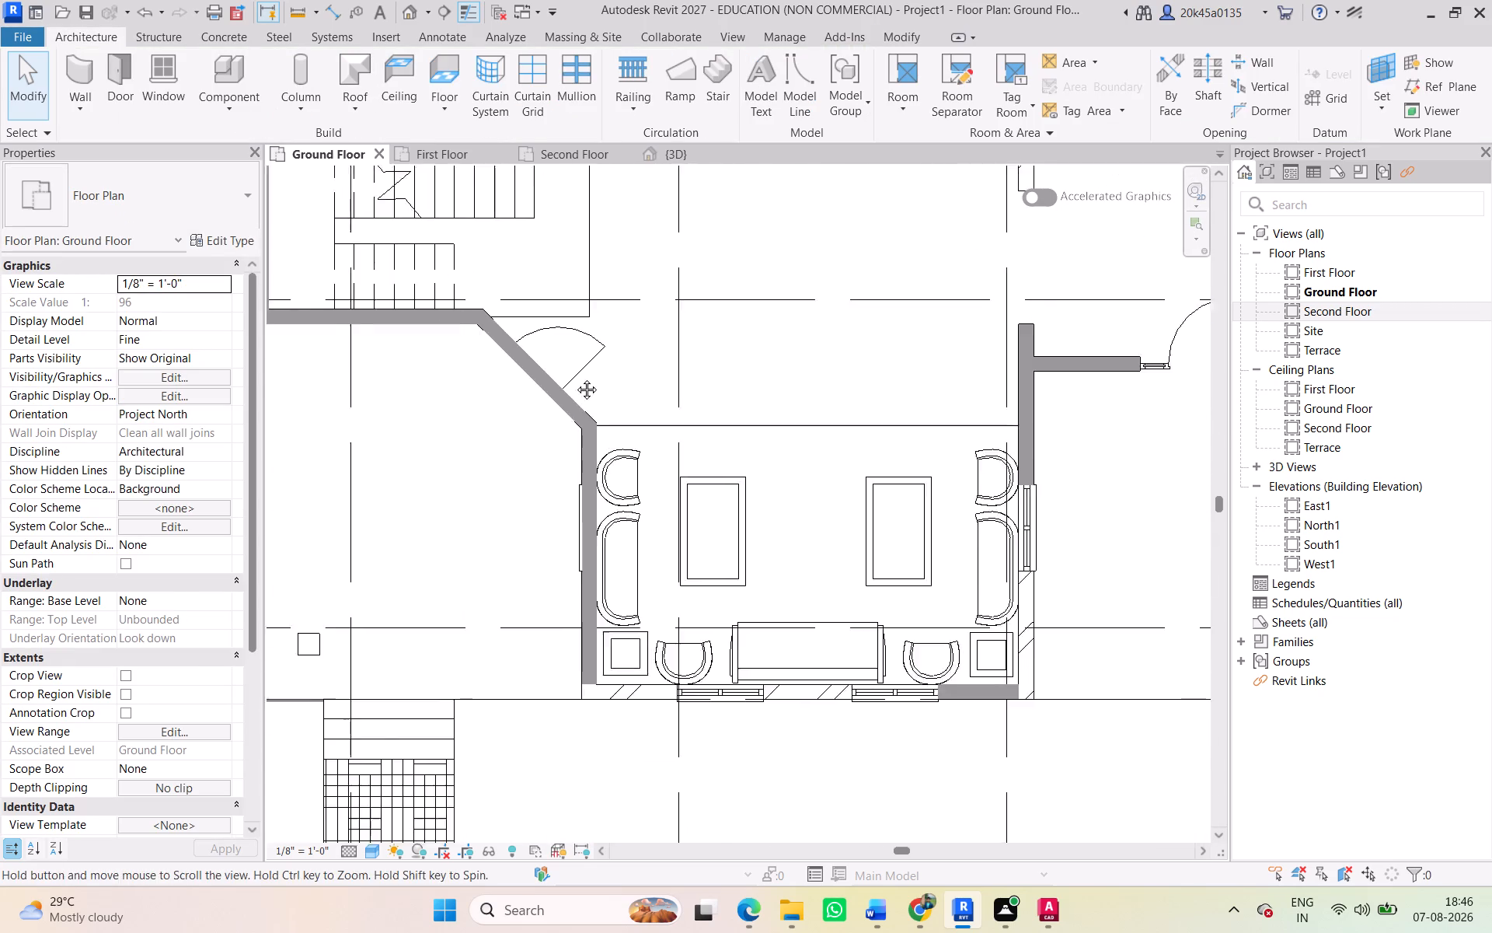
middle_click_drag(575, 378, 532, 318)
left_click(874, 575)
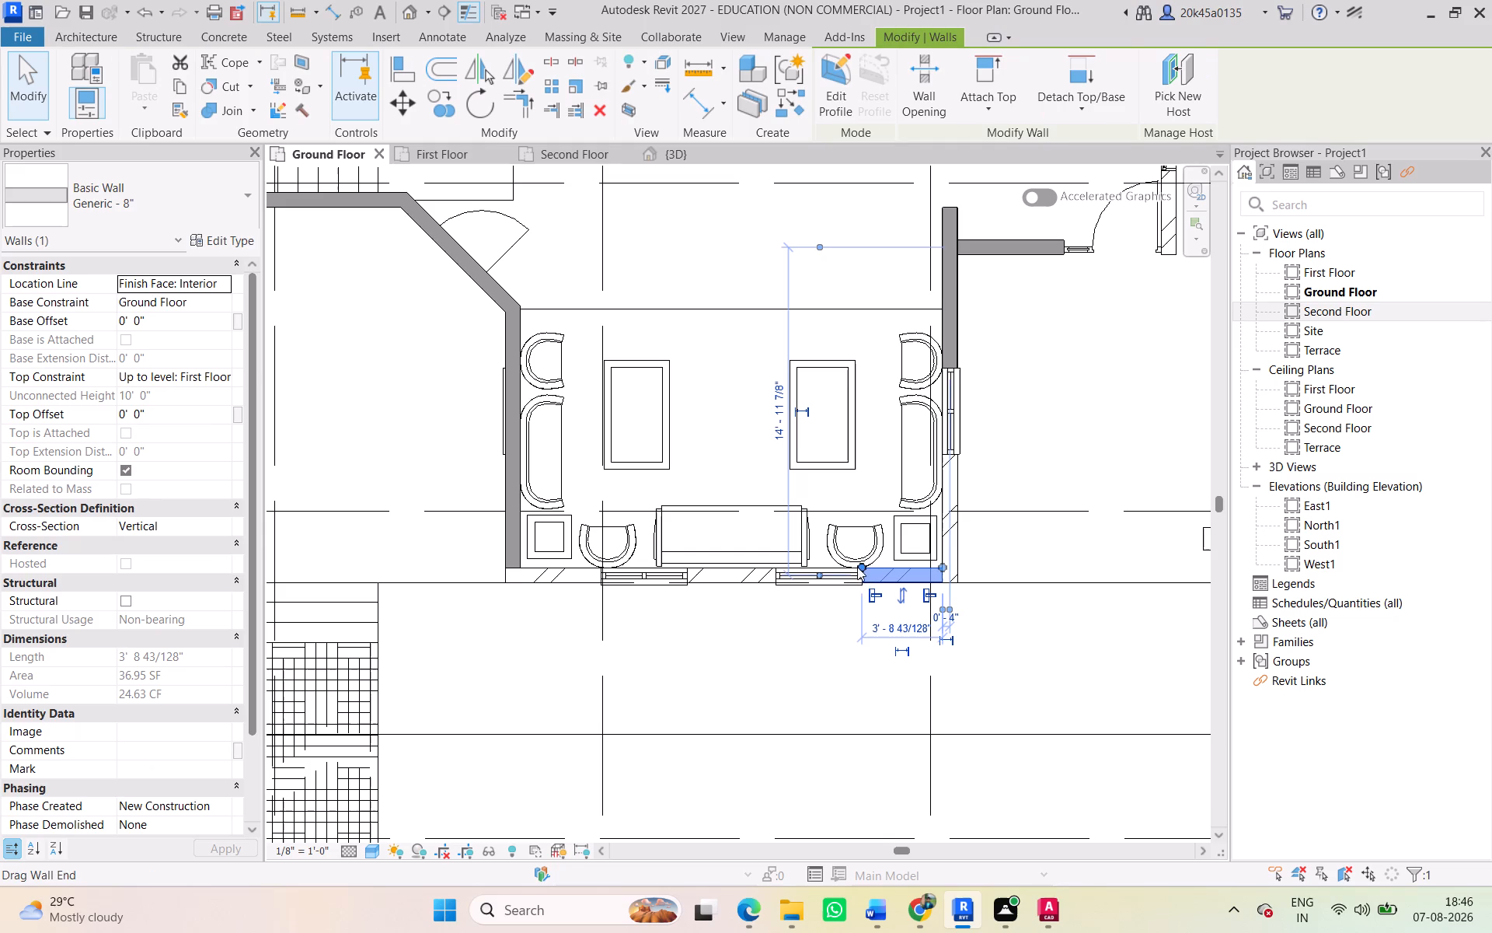
left_click_drag(862, 567, 503, 569)
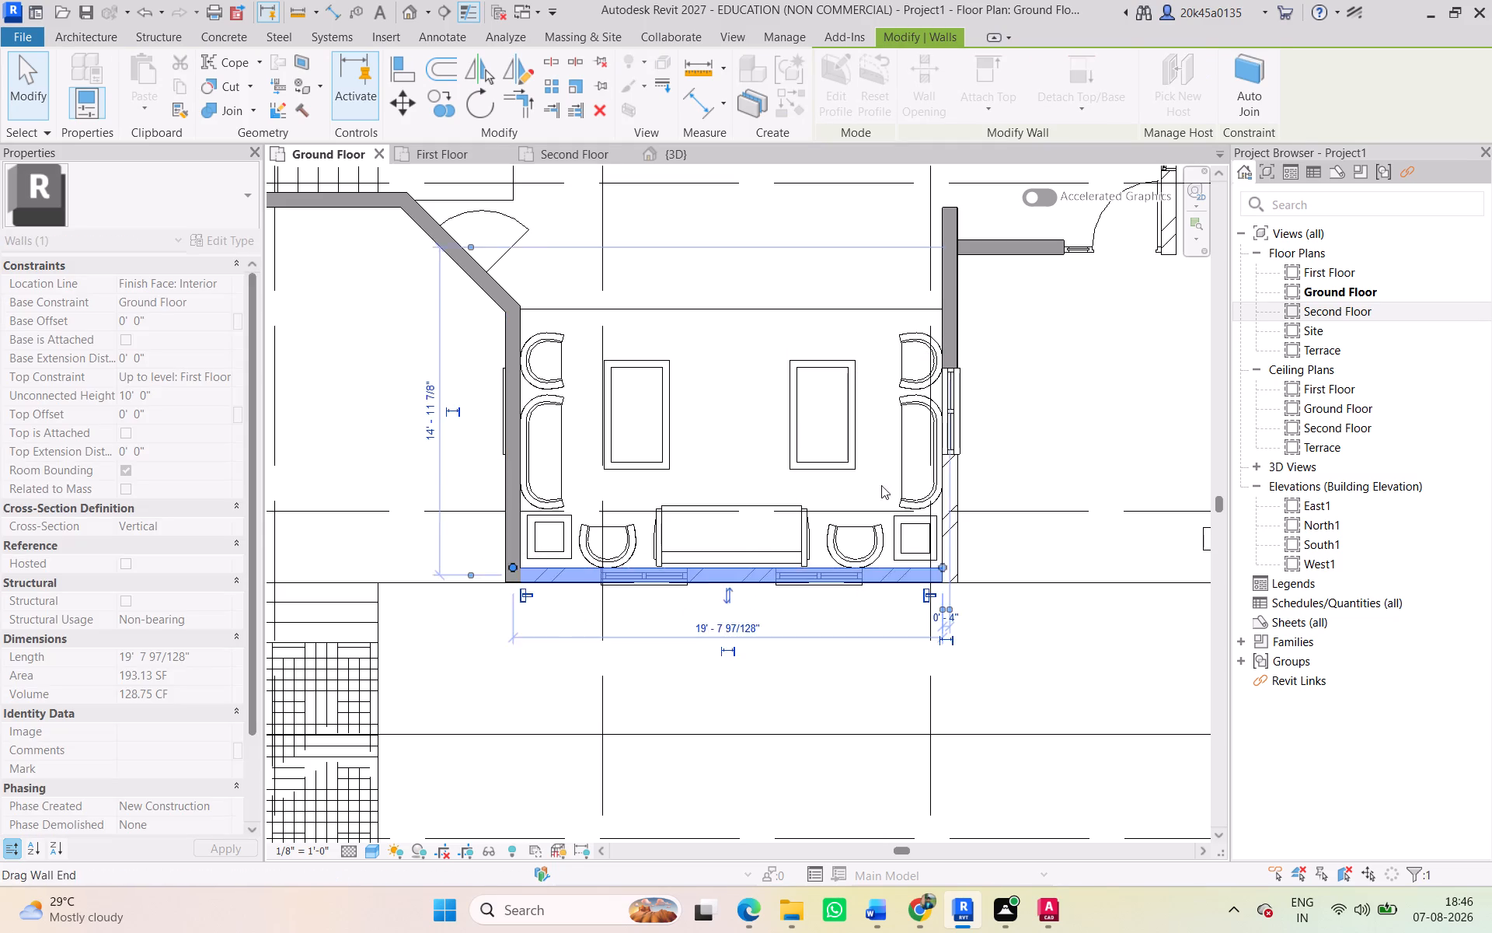
Extend the living room's east wall south past the window to the south wall's east end, to about 16' 10".
scroll(880, 484, "down", 3)
middle_click_drag(870, 480, 656, 595)
scroll(769, 432, "up", 5)
scroll(693, 525, "down", 2)
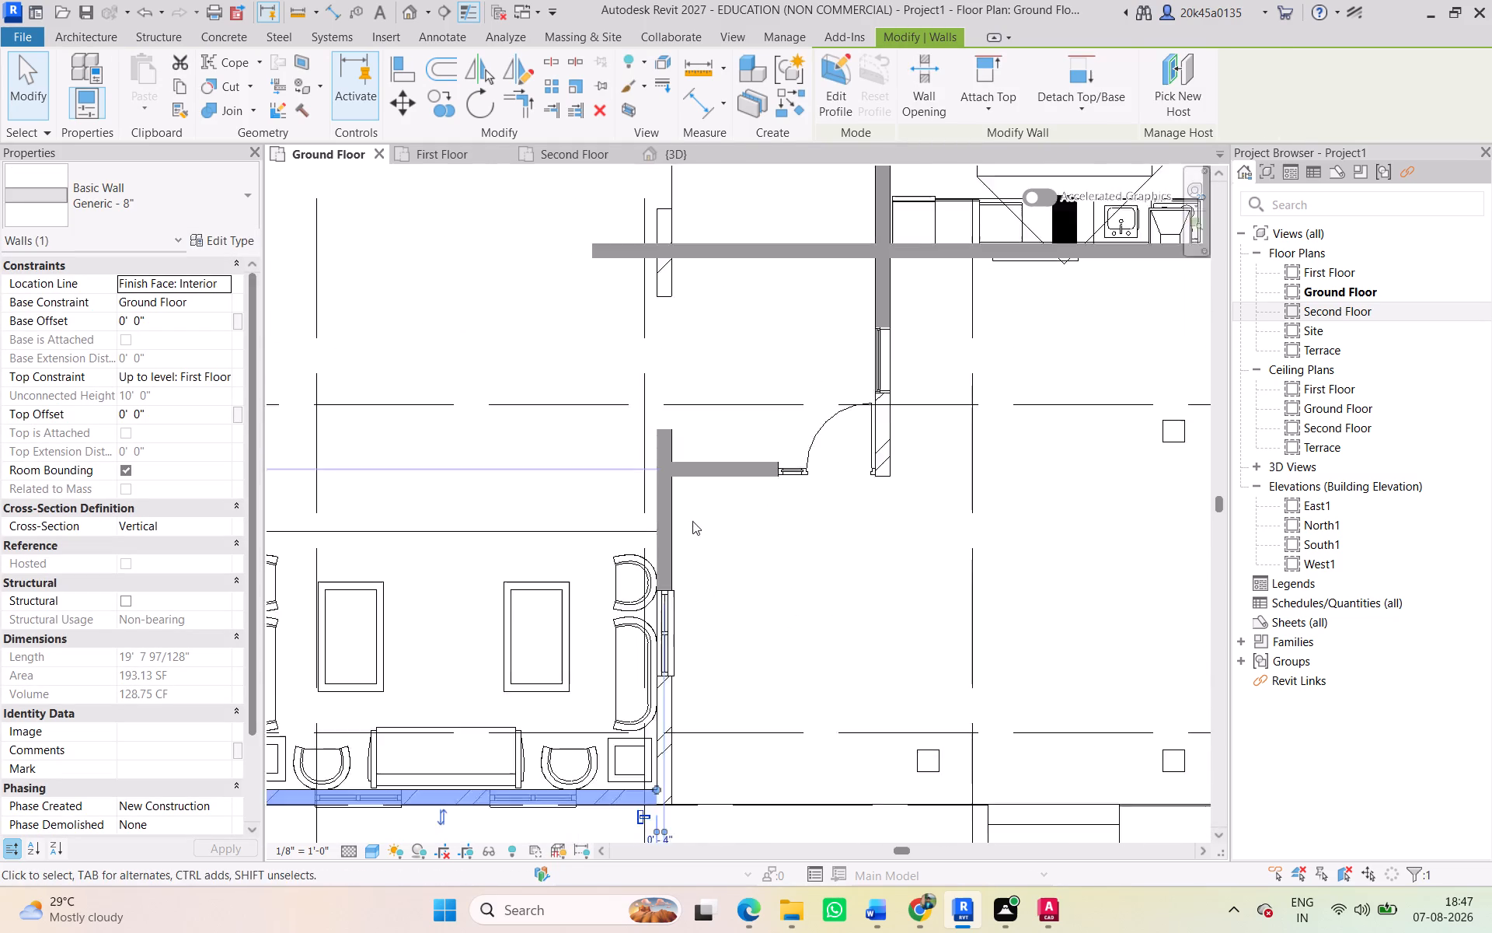
middle_click_drag(692, 520, 668, 318)
scroll(662, 428, "up", 2)
left_click(625, 342)
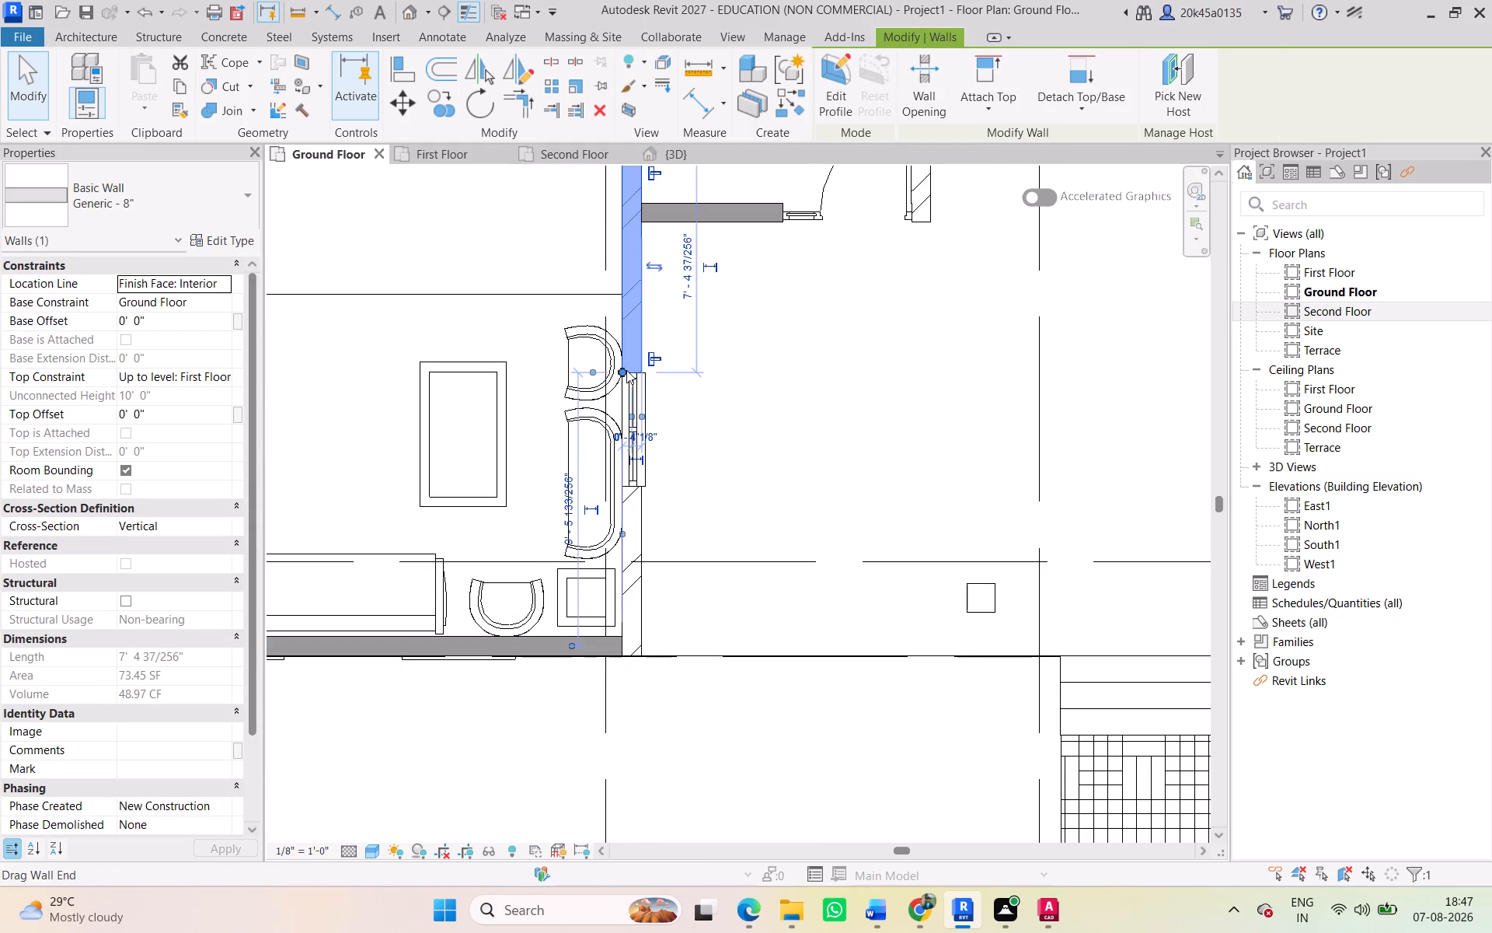
left_click_drag(623, 370, 625, 650)
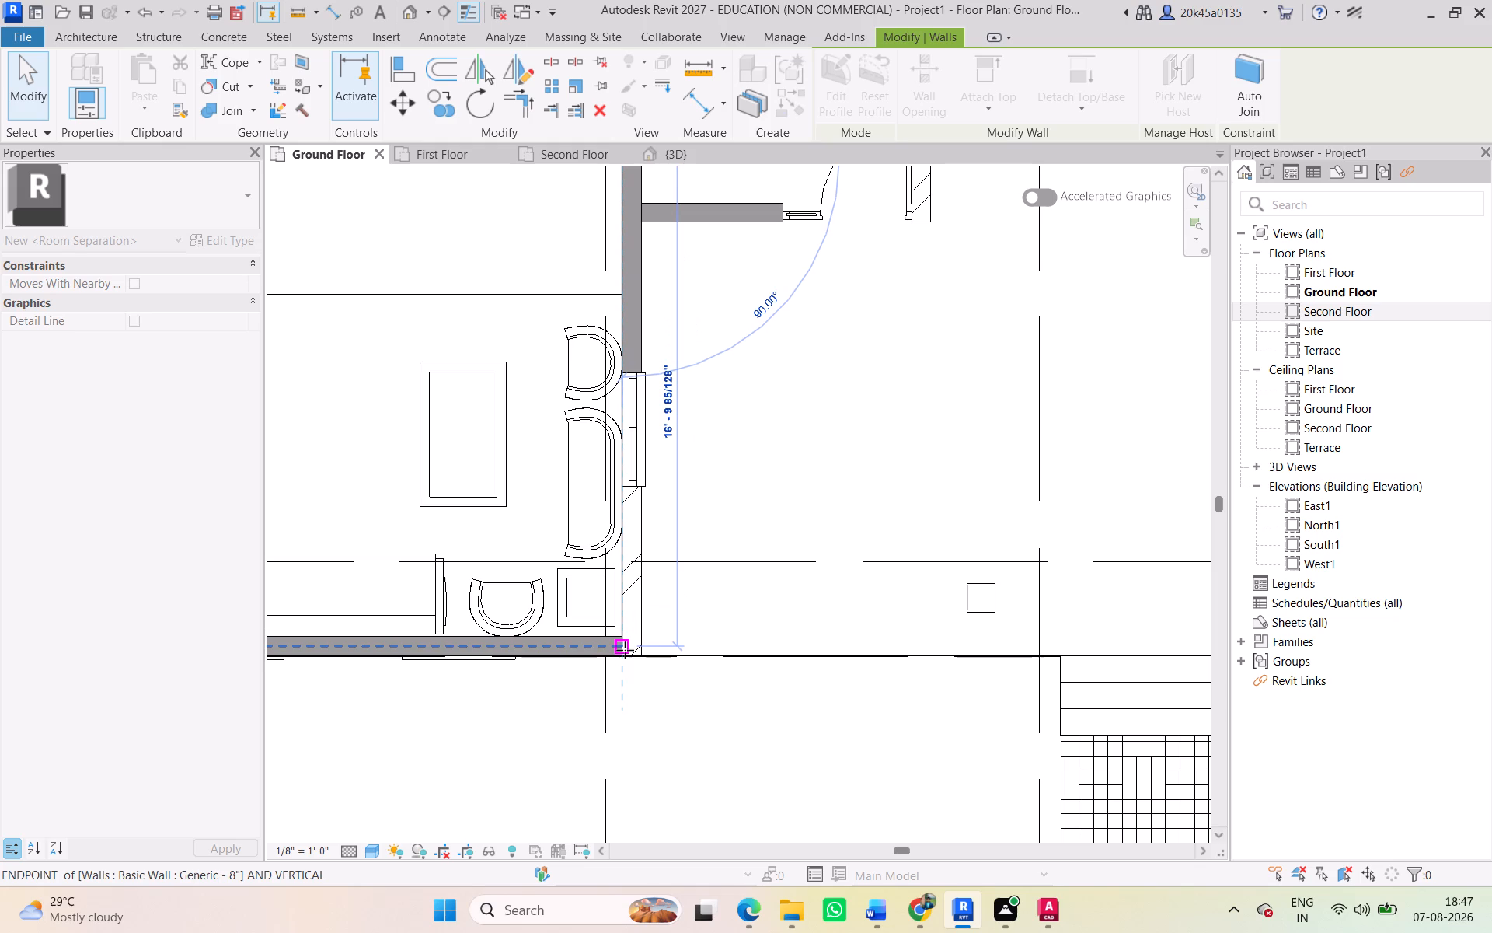
Finish extending the living room's east wall to the south wall's east end, at about 16' 10" long.
left_click_drag(625, 650, 626, 659)
Extend the short horizontal wall beside the side-entrance door west into the living room's east wall, to about 5' 3" long.
scroll(600, 324, "down", 1)
middle_click_drag(622, 423, 517, 610)
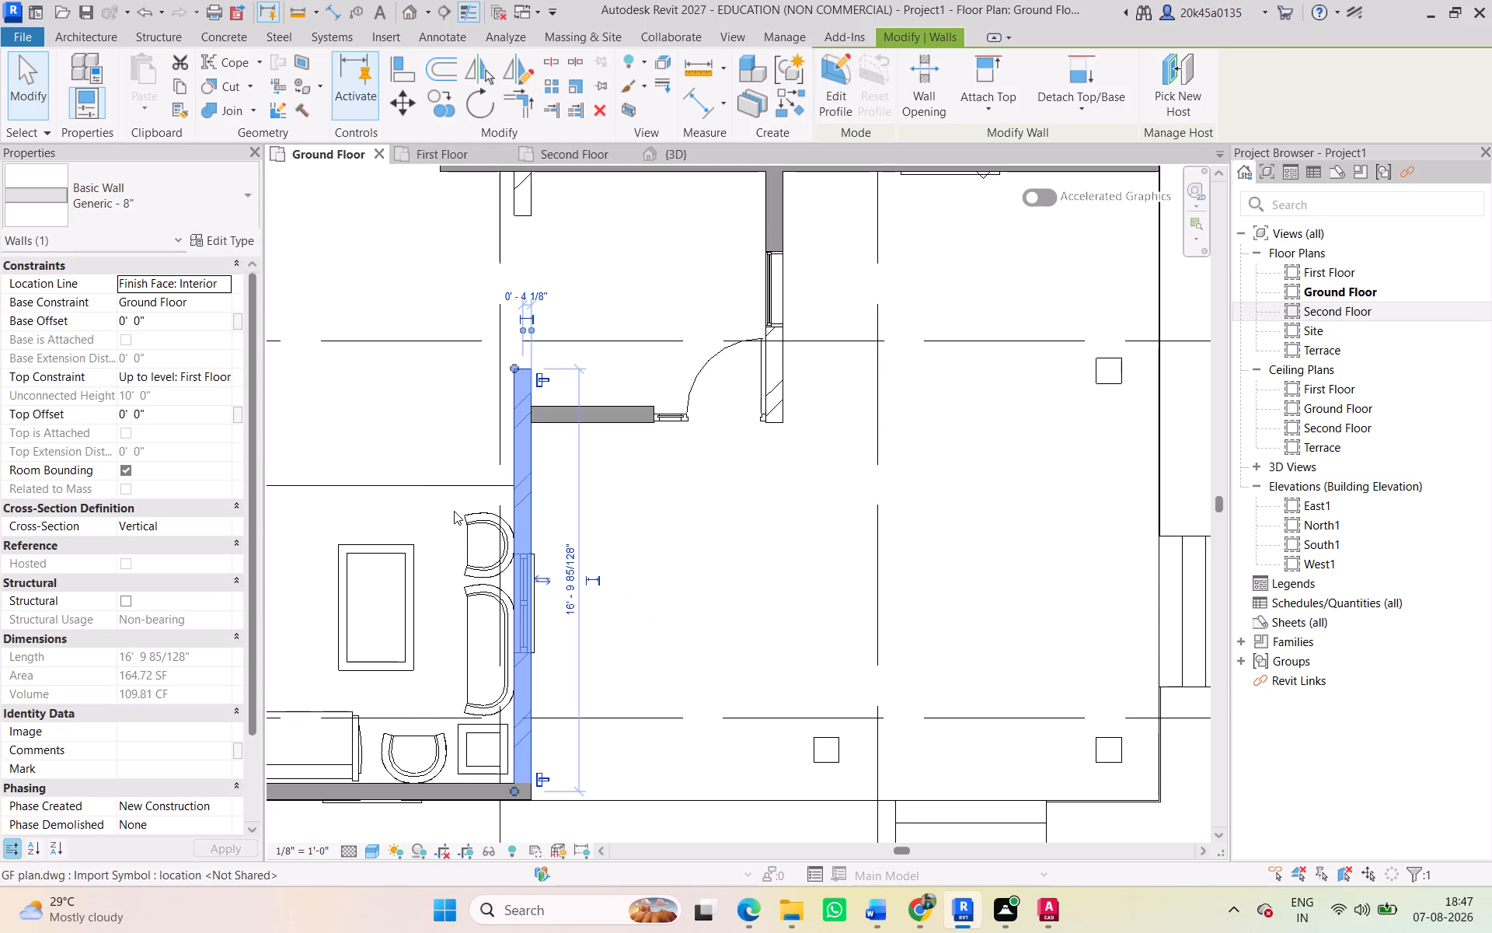
scroll(571, 425, "down", 2)
middle_click_drag(582, 471, 532, 561)
scroll(483, 449, "up", 4)
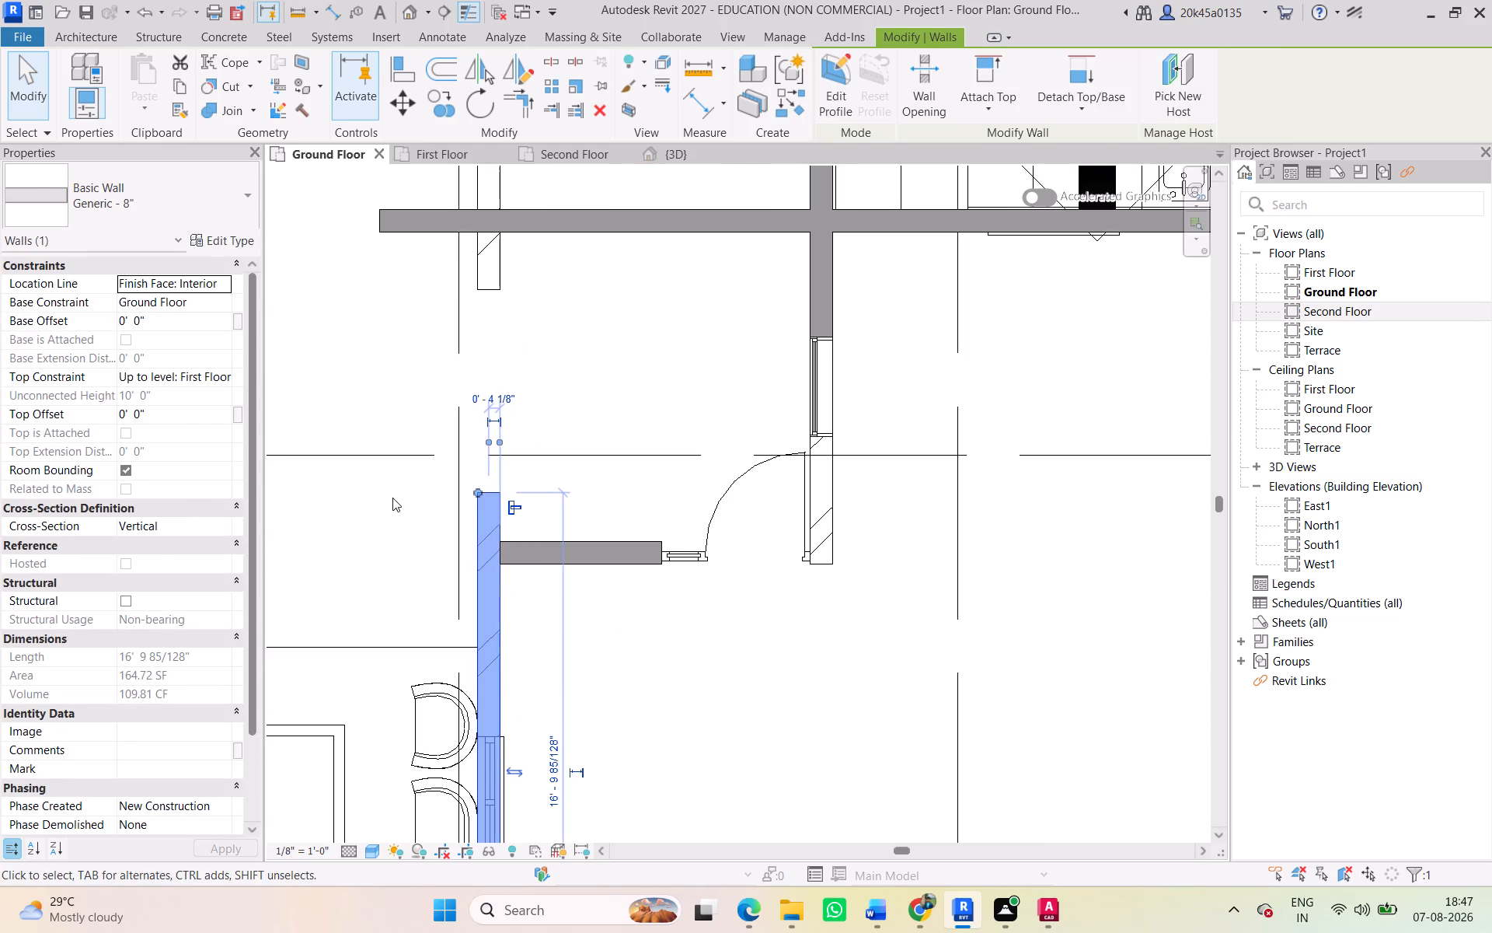
left_click(393, 498)
left_click(605, 552)
scroll(515, 548, "up", 5)
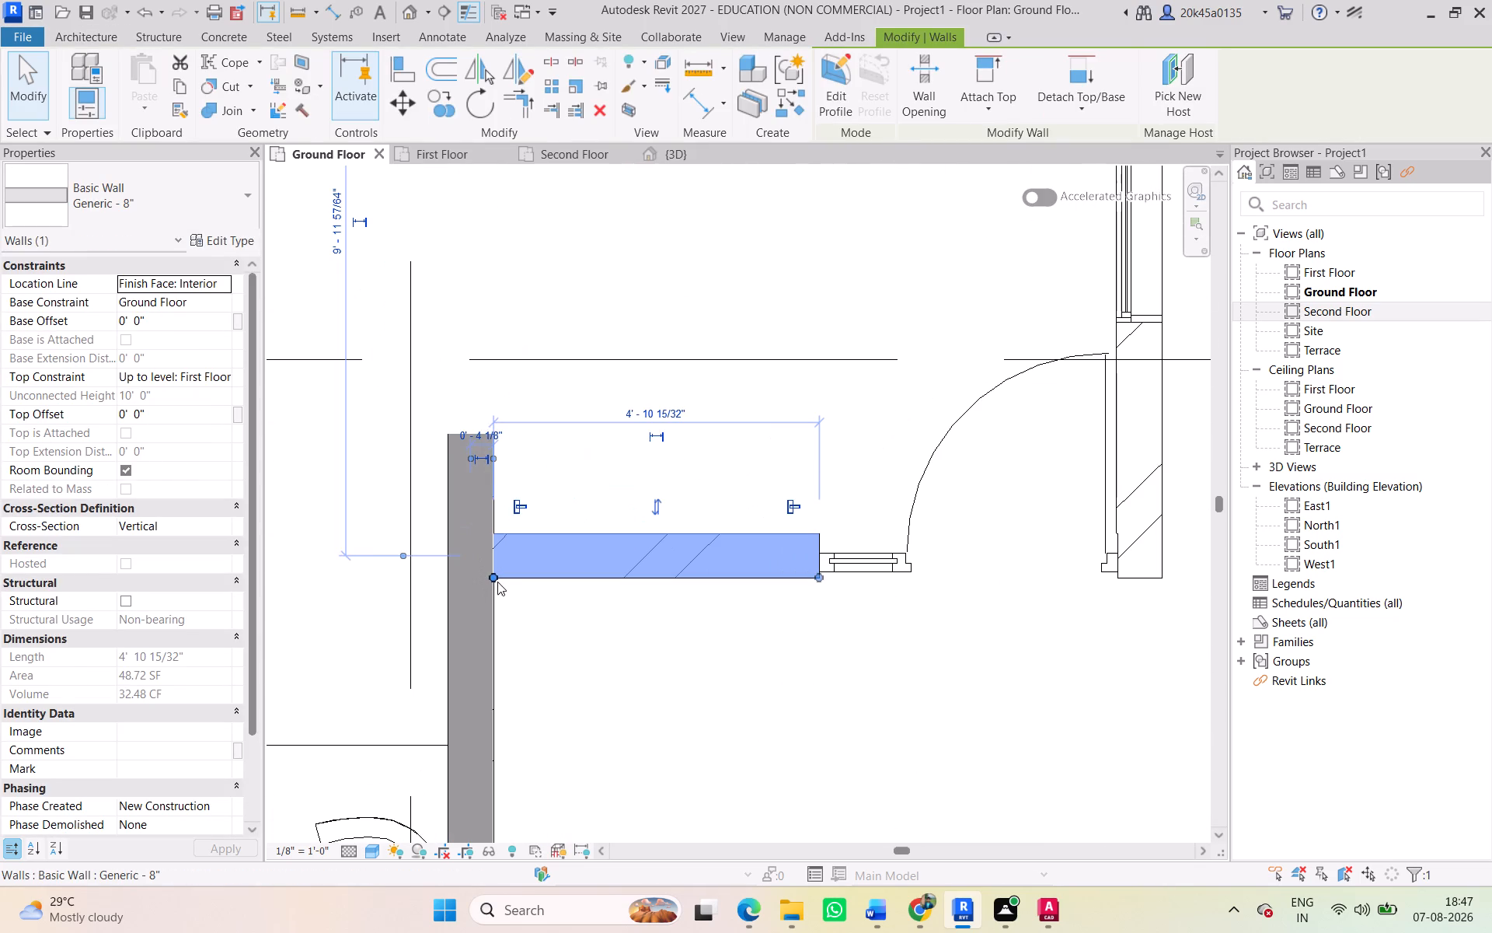
left_click_drag(493, 578, 468, 579)
left_click(748, 429)
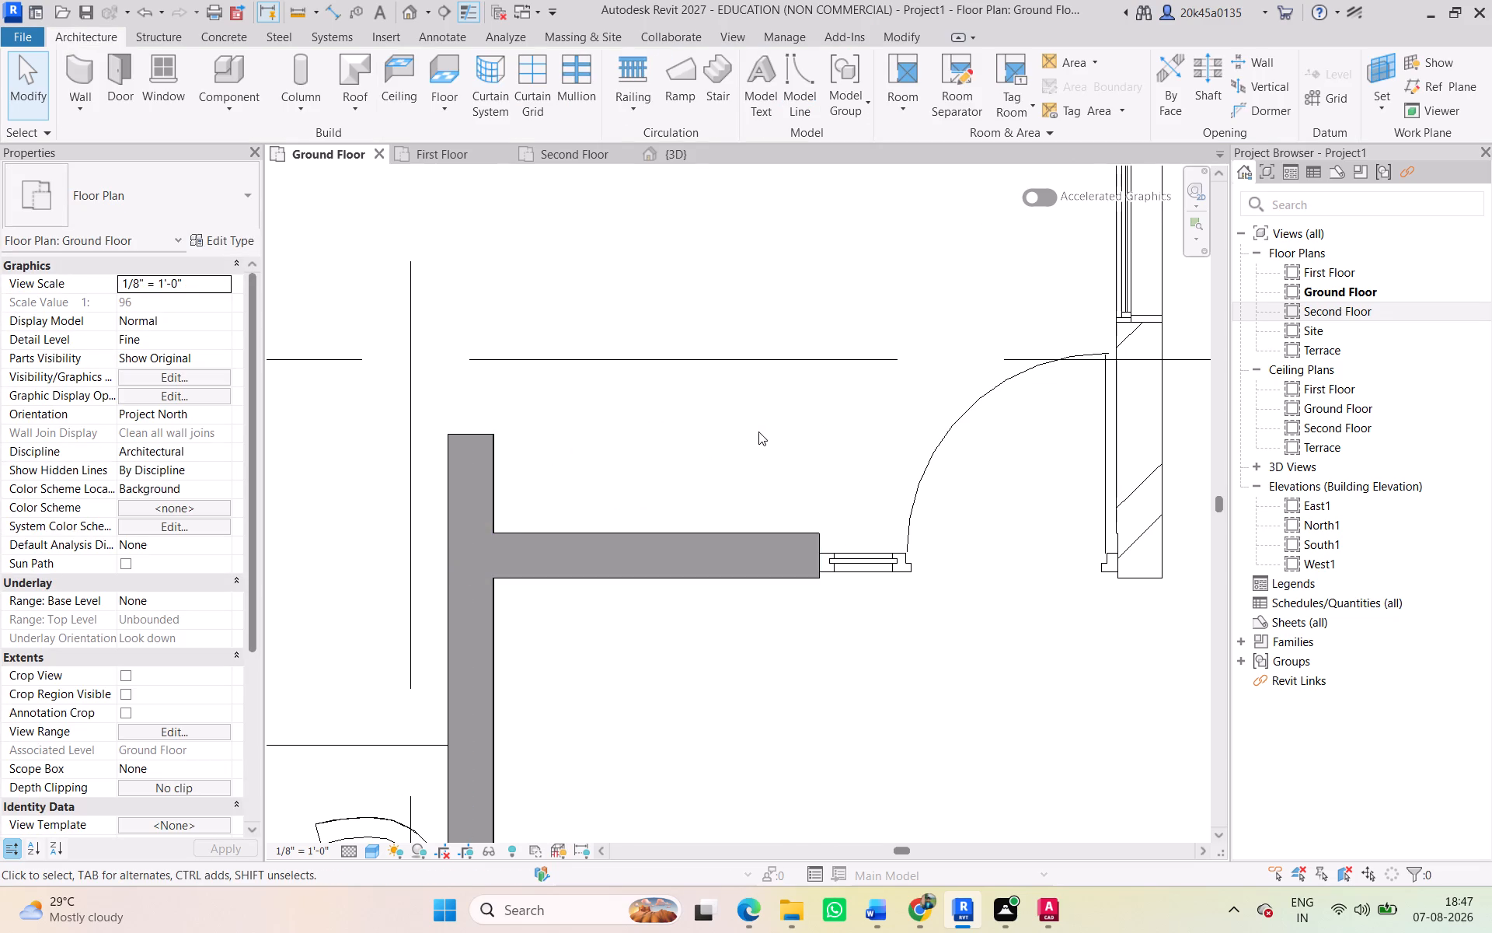
Extend that horizontal wall east across the side panel and door opening to the outer corner of the hatched wall.
scroll(758, 432, "down", 5)
middle_click_drag(751, 432, 589, 507)
scroll(793, 456, "down", 1)
middle_click_drag(787, 453, 742, 464)
scroll(562, 547, "up", 3)
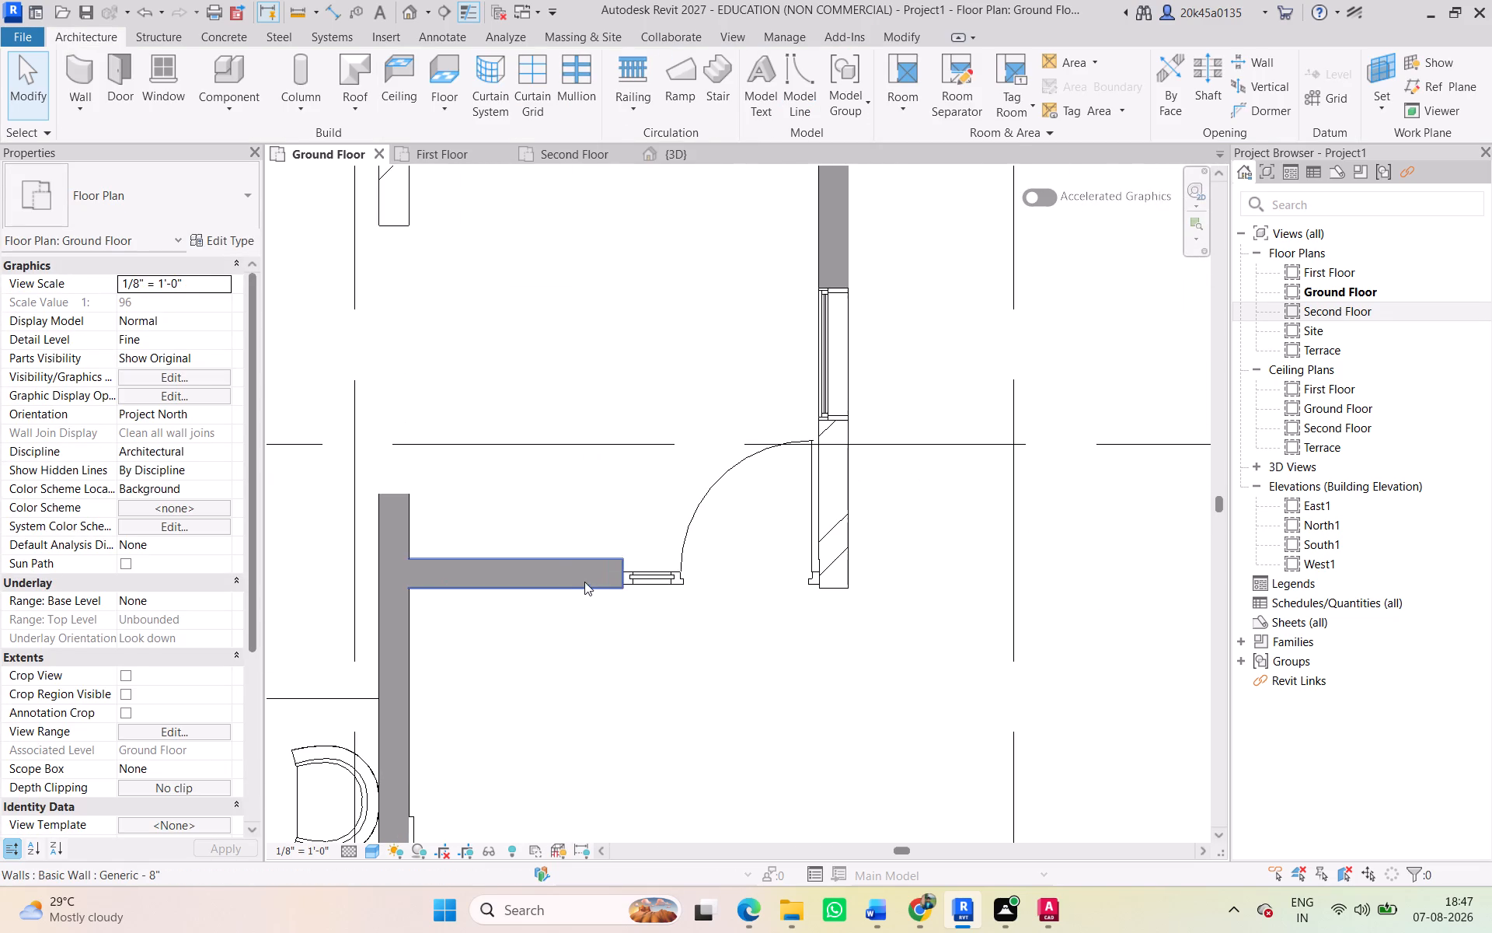
left_click(588, 584)
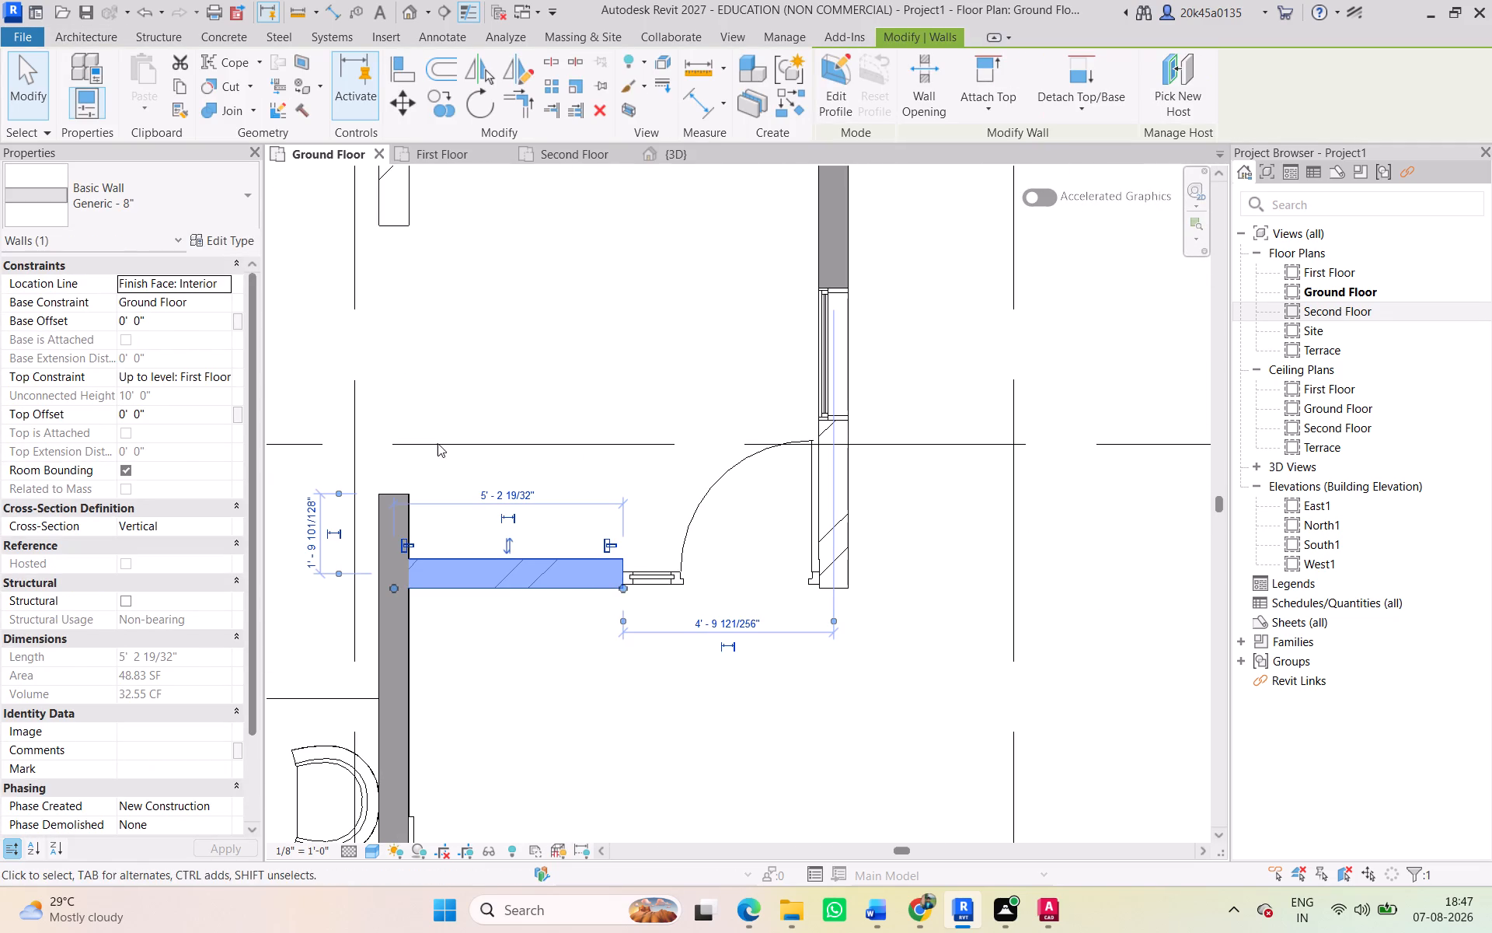
scroll(437, 443, "down", 4)
middle_click_drag(437, 445, 570, 624)
scroll(550, 473, "down", 4)
middle_click_drag(560, 501, 587, 571)
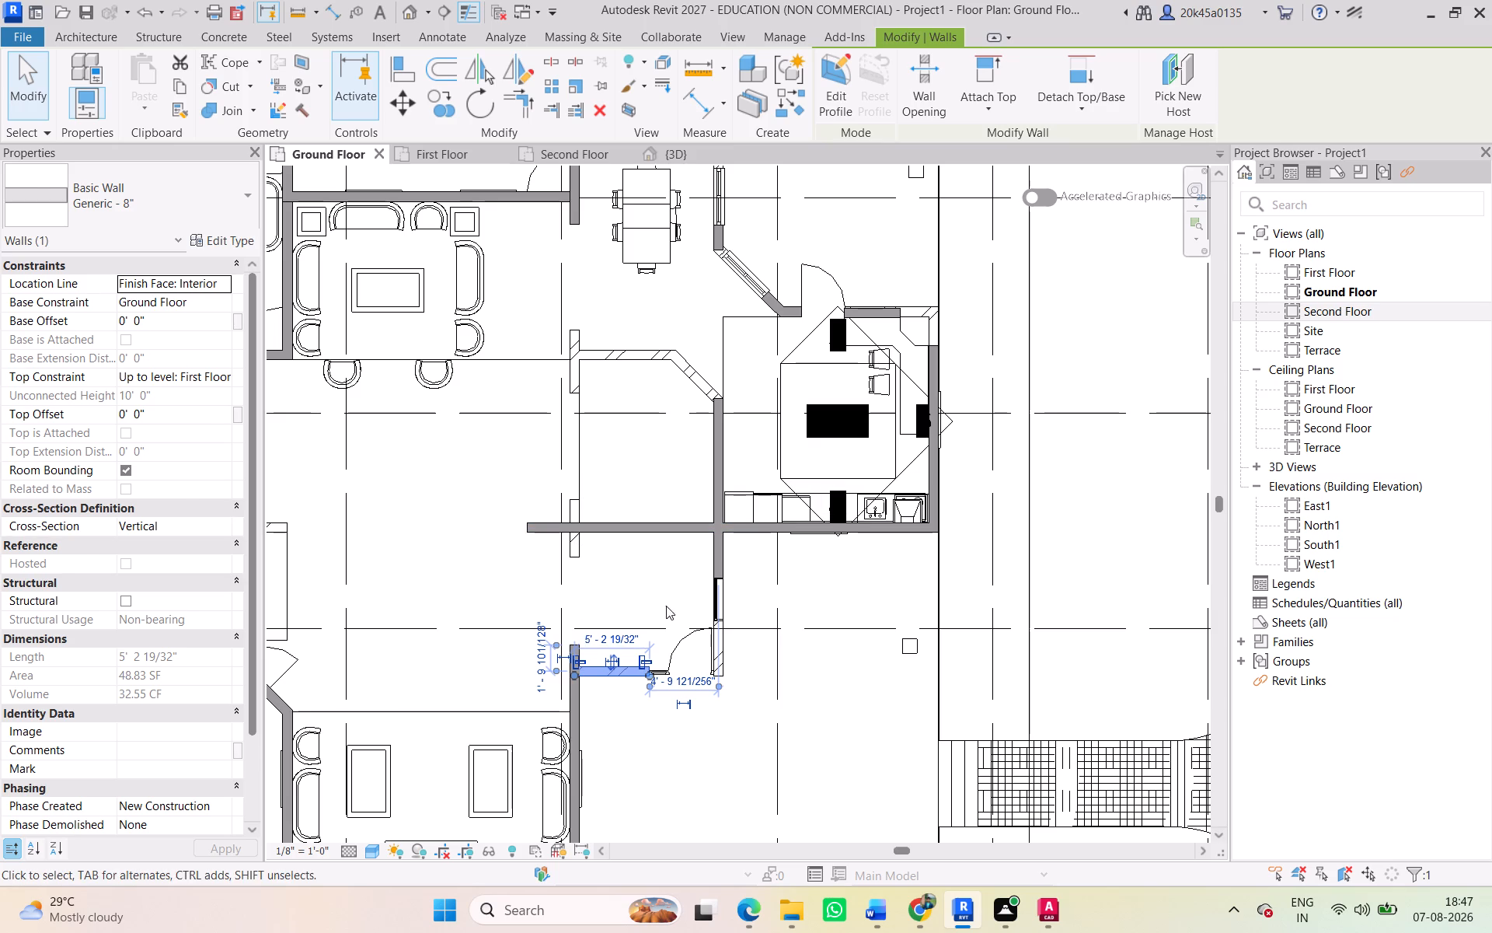
left_click(641, 576)
scroll(649, 665, "up", 4)
middle_click_drag(633, 659, 542, 534)
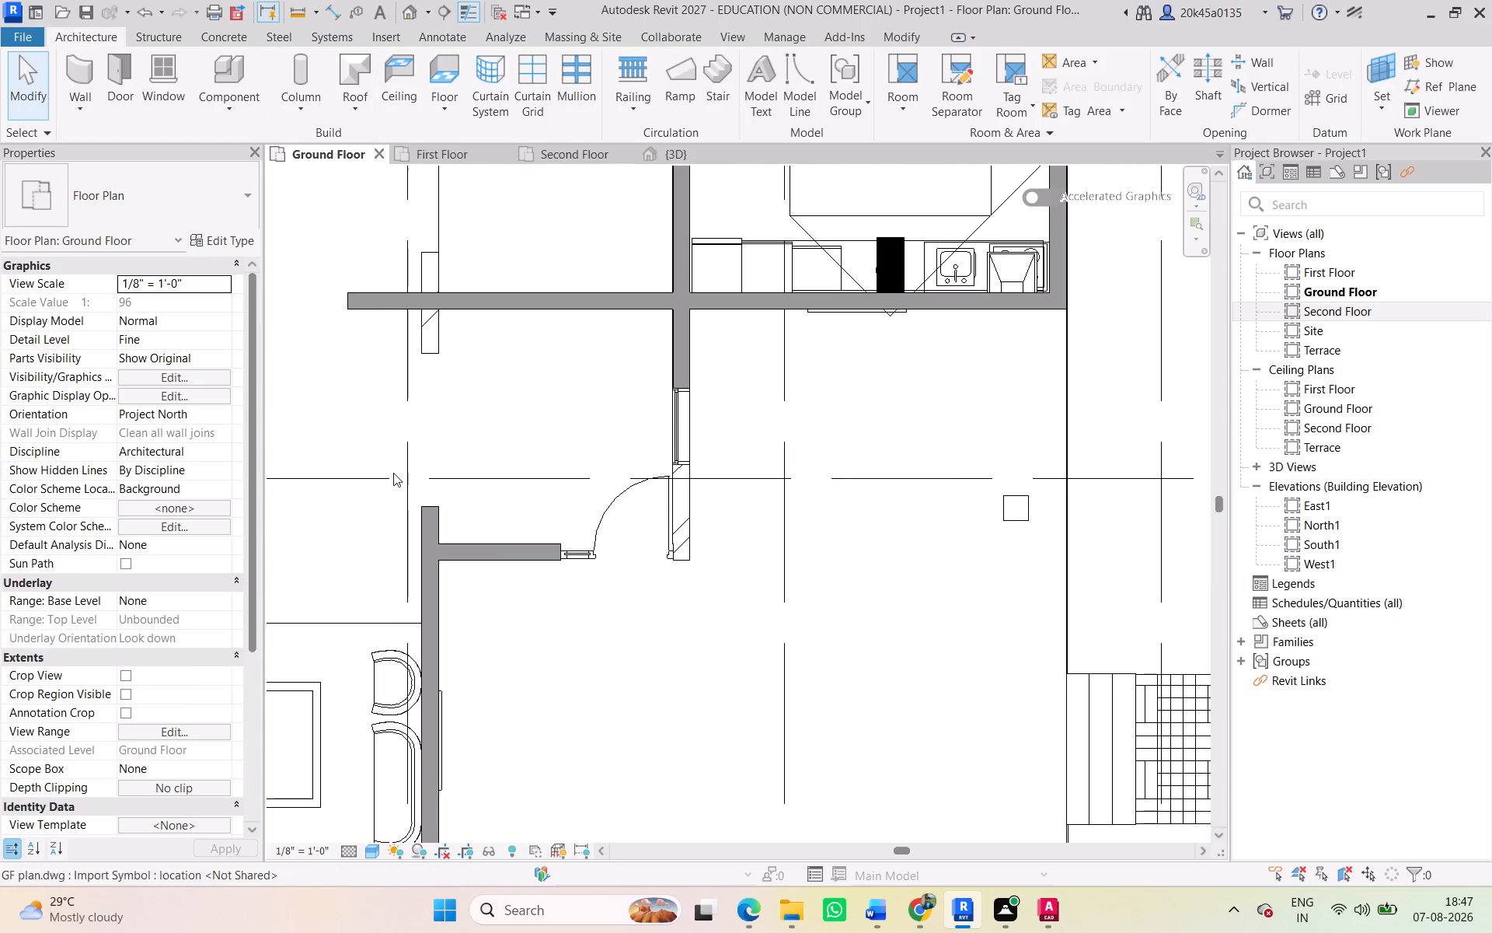
left_click(506, 549)
left_click_drag(554, 558, 580, 562)
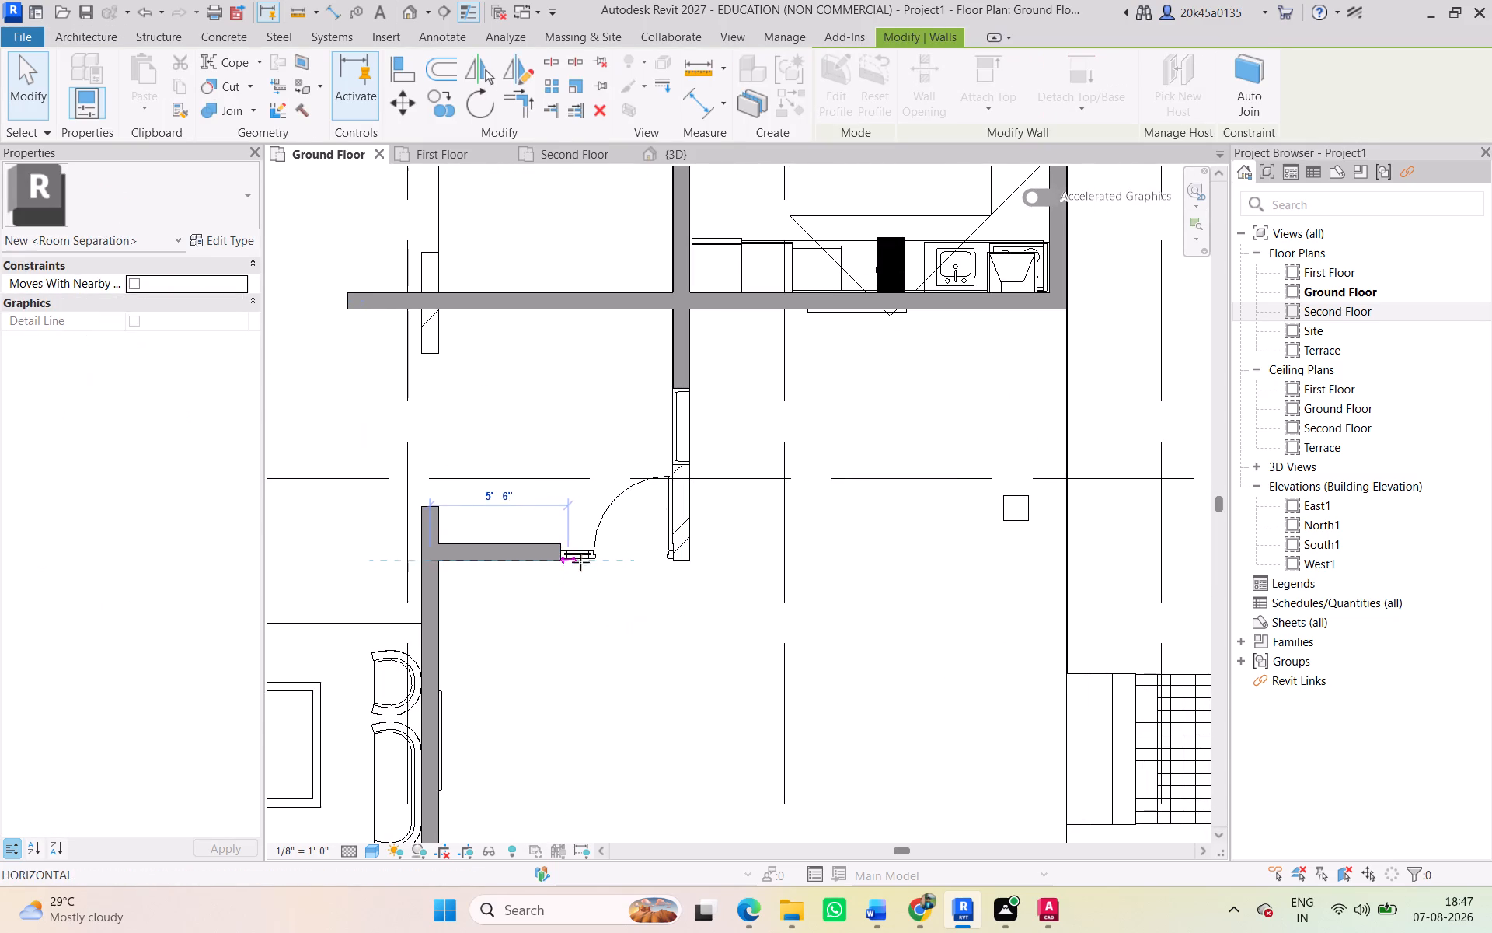
left_click_drag(580, 562, 695, 565)
Extend the wall piece south of the kitchen past the window to meet the horizontal wall, to about 10' long.
left_click(685, 369)
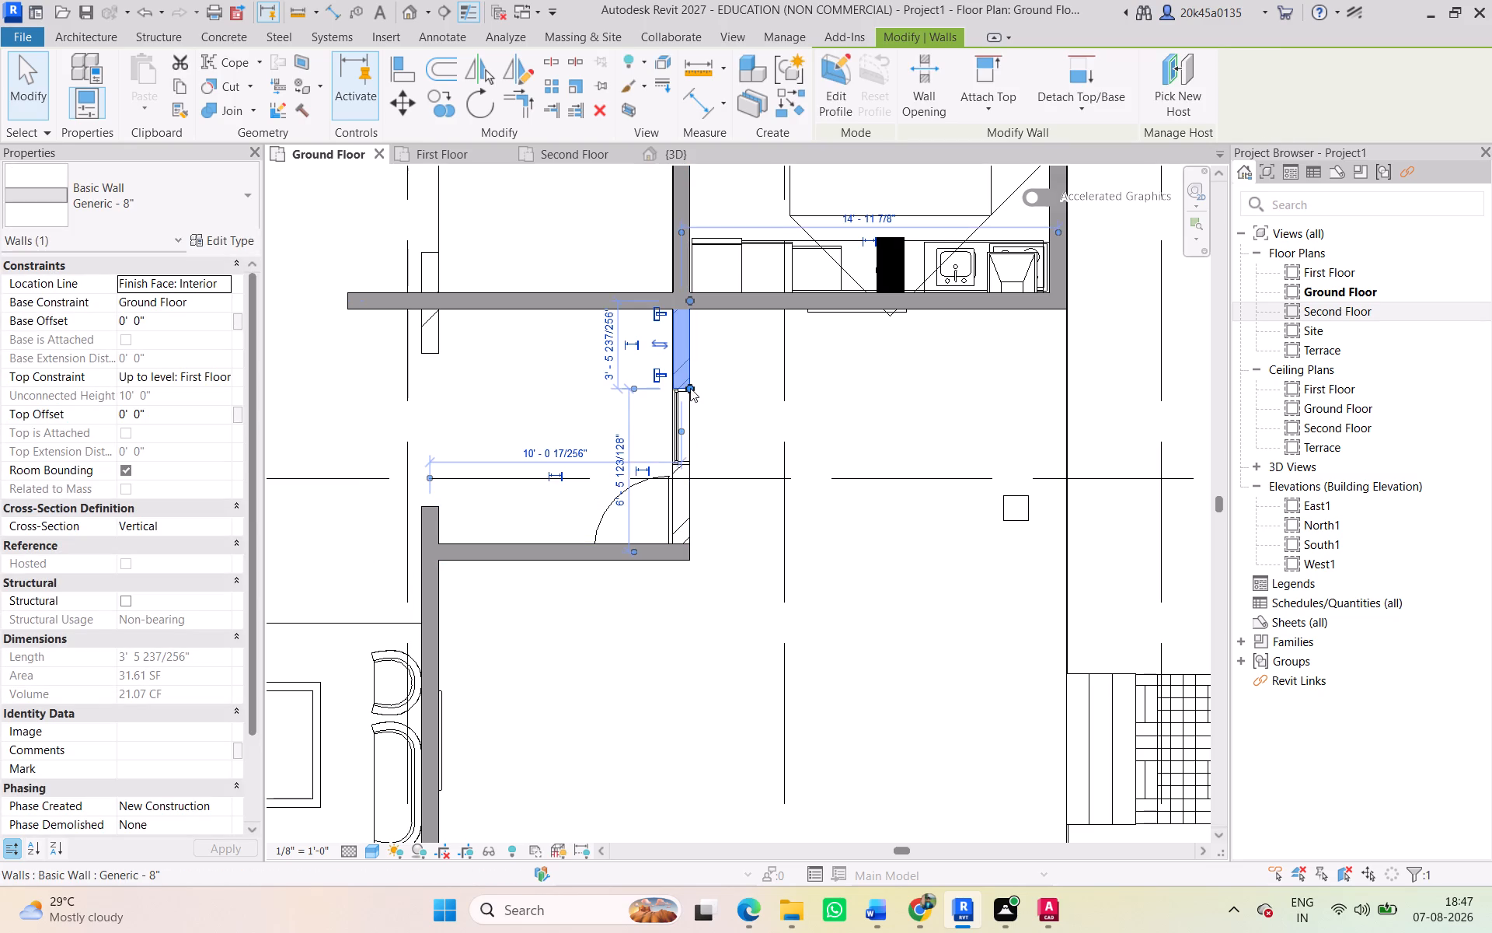
left_click_drag(690, 388, 685, 545)
left_click(685, 546)
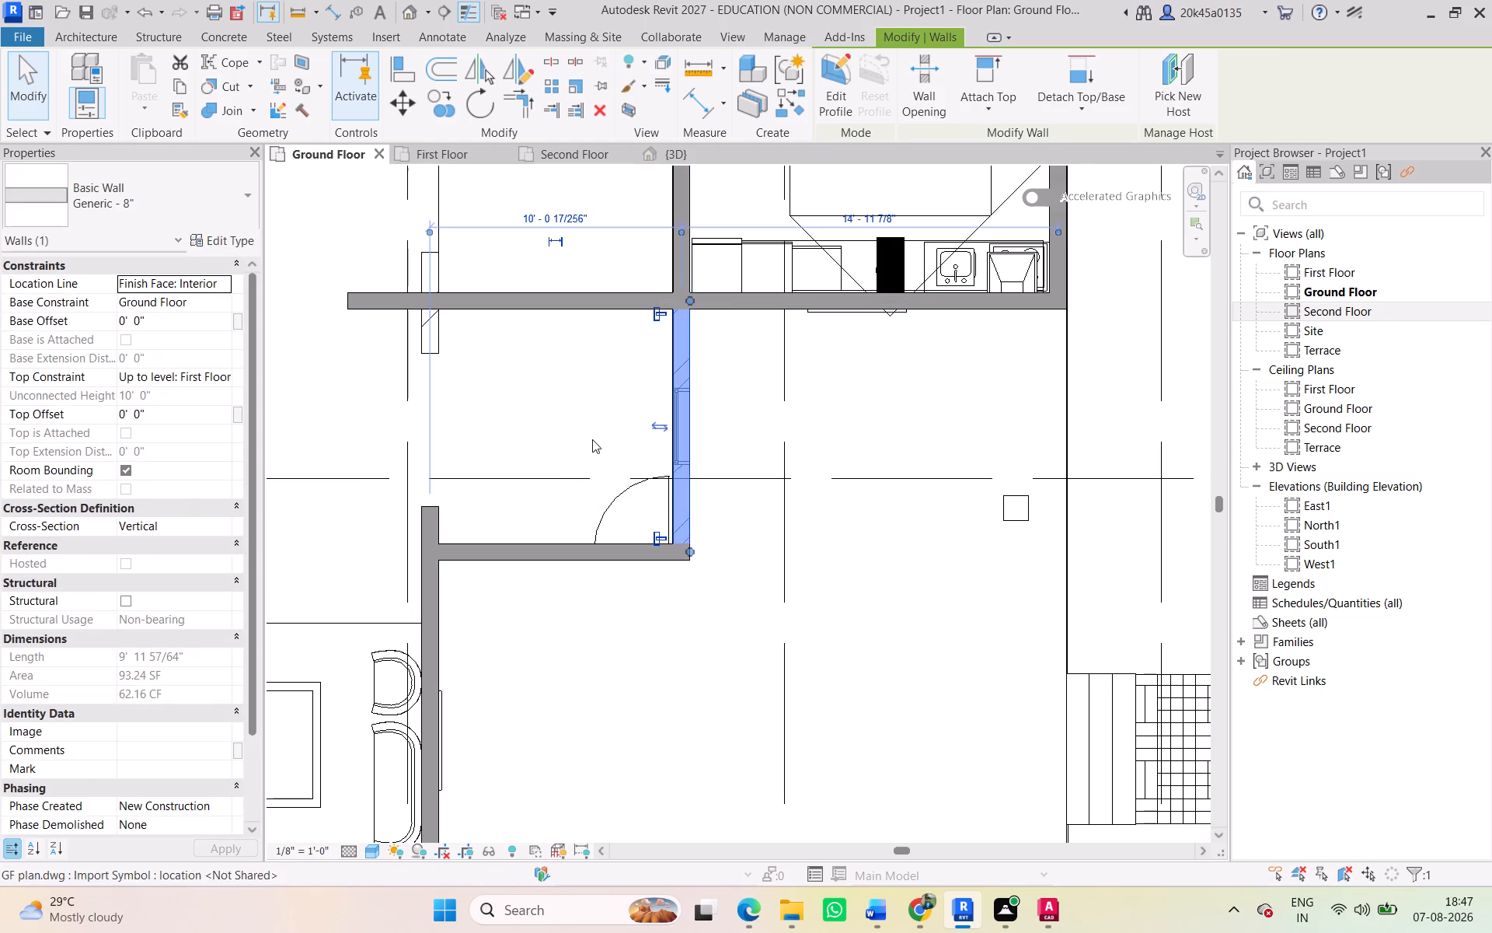
left_click(591, 438)
Trace the hatched wall stub crossing the kitchen's south wall line near its west end and extend it north, to about 4' long.
scroll(591, 433, "down", 1)
middle_click_drag(604, 460, 661, 618)
scroll(539, 461, "up", 2)
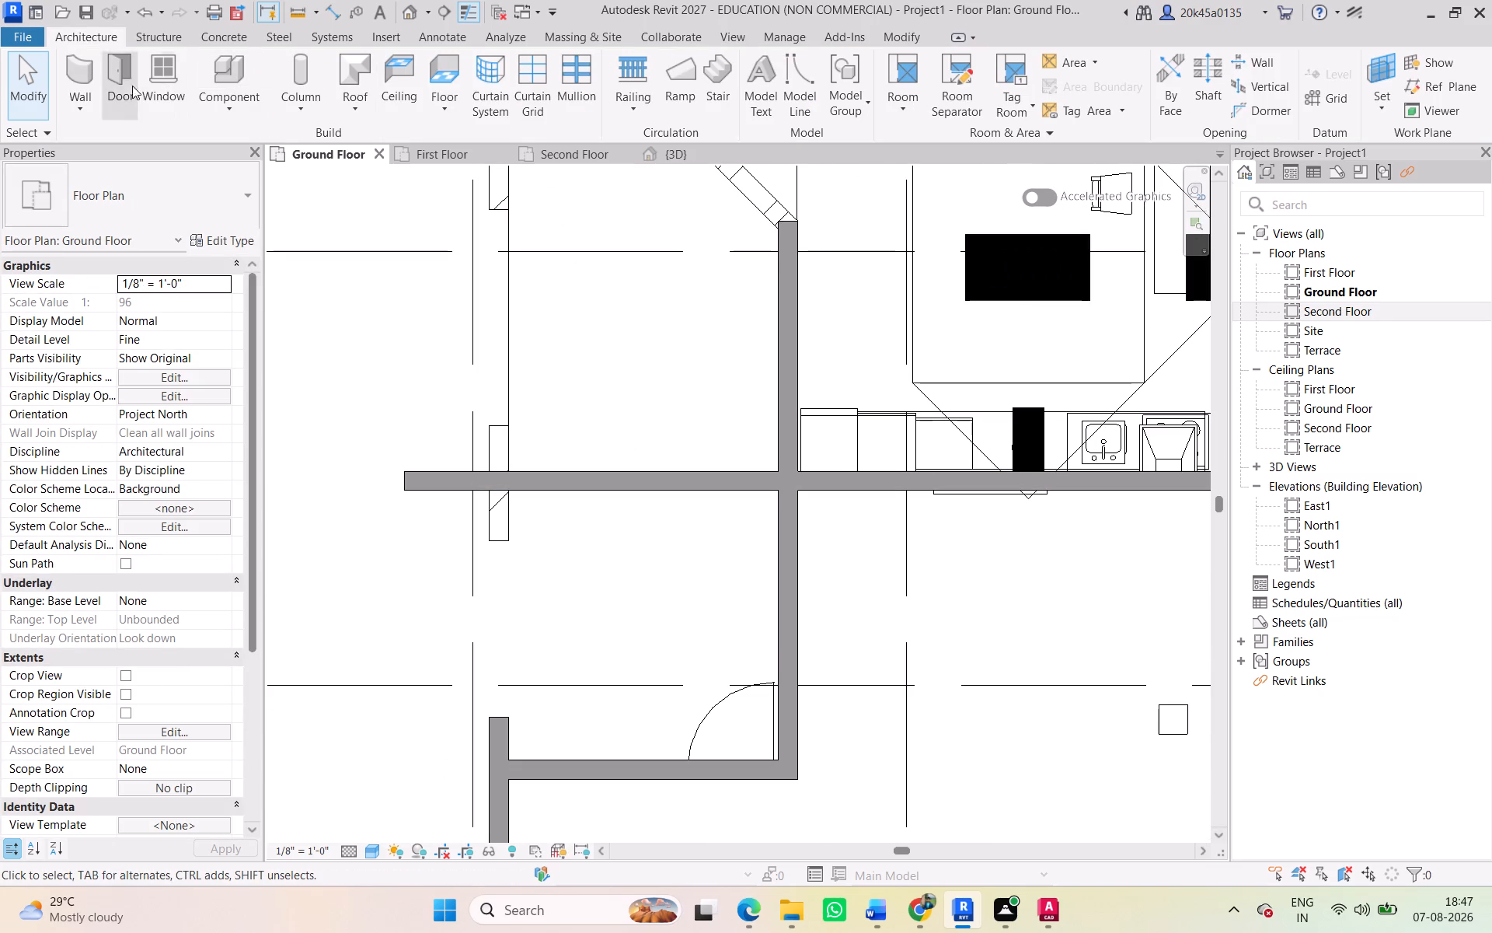
left_click(82, 86)
left_click(853, 105)
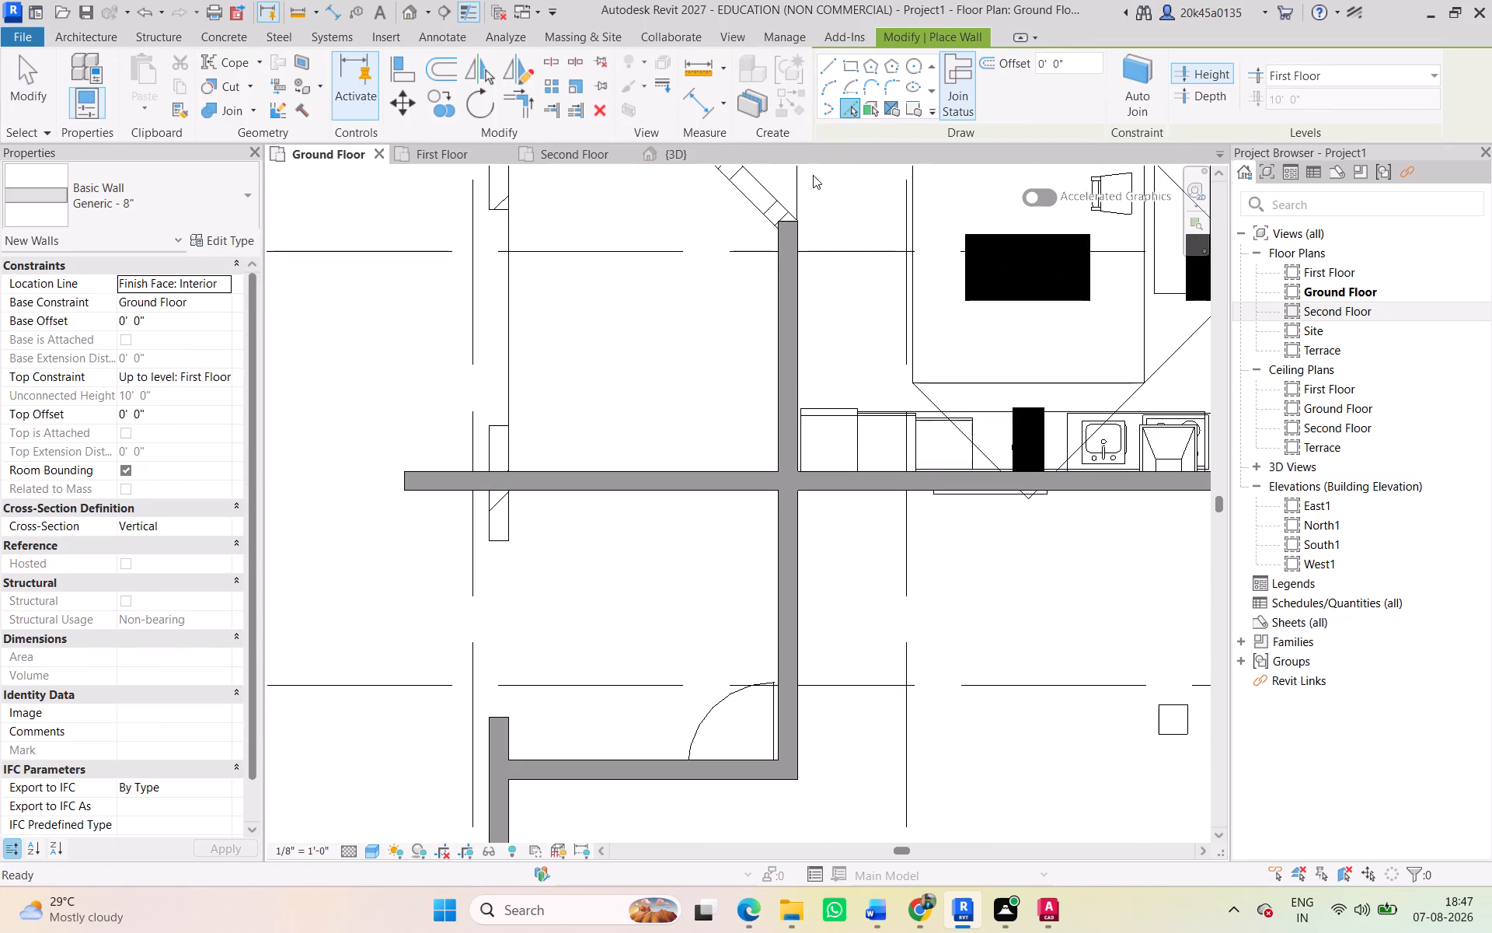
left_click(503, 512)
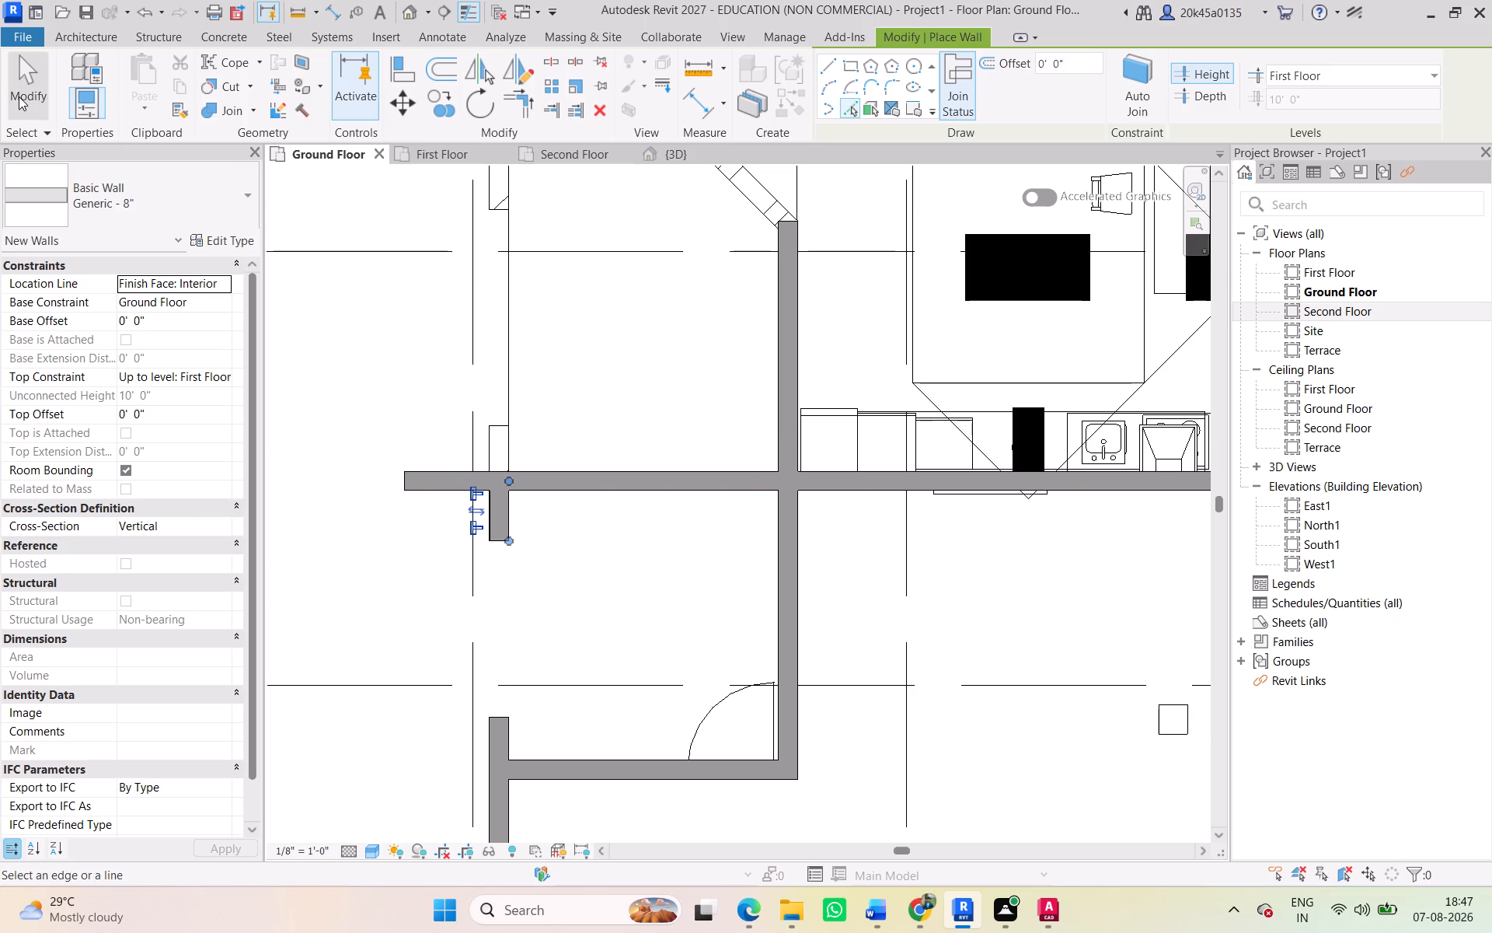
left_click(19, 96)
left_click(497, 535)
left_click_drag(508, 478, 507, 434)
scroll(561, 379, "down", 1)
middle_click_drag(564, 379, 555, 550)
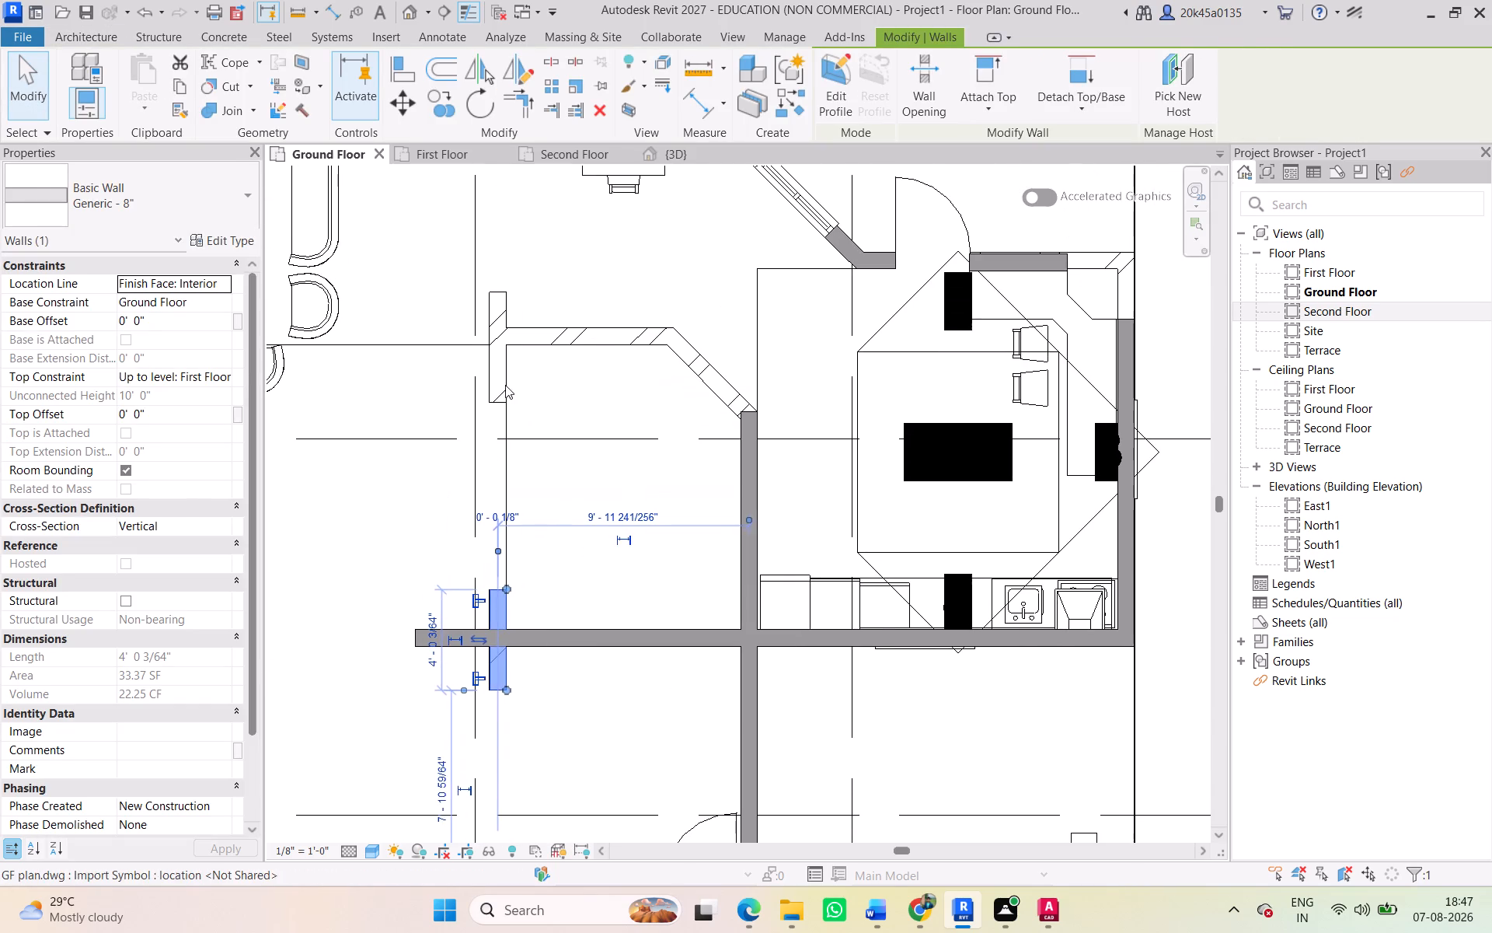
left_click(451, 379)
Trace 8" walls up to First Floor over the hatched vertical stub, the adjoining horizontal wall and the diagonal wall west of the kitchen.
left_click(86, 68)
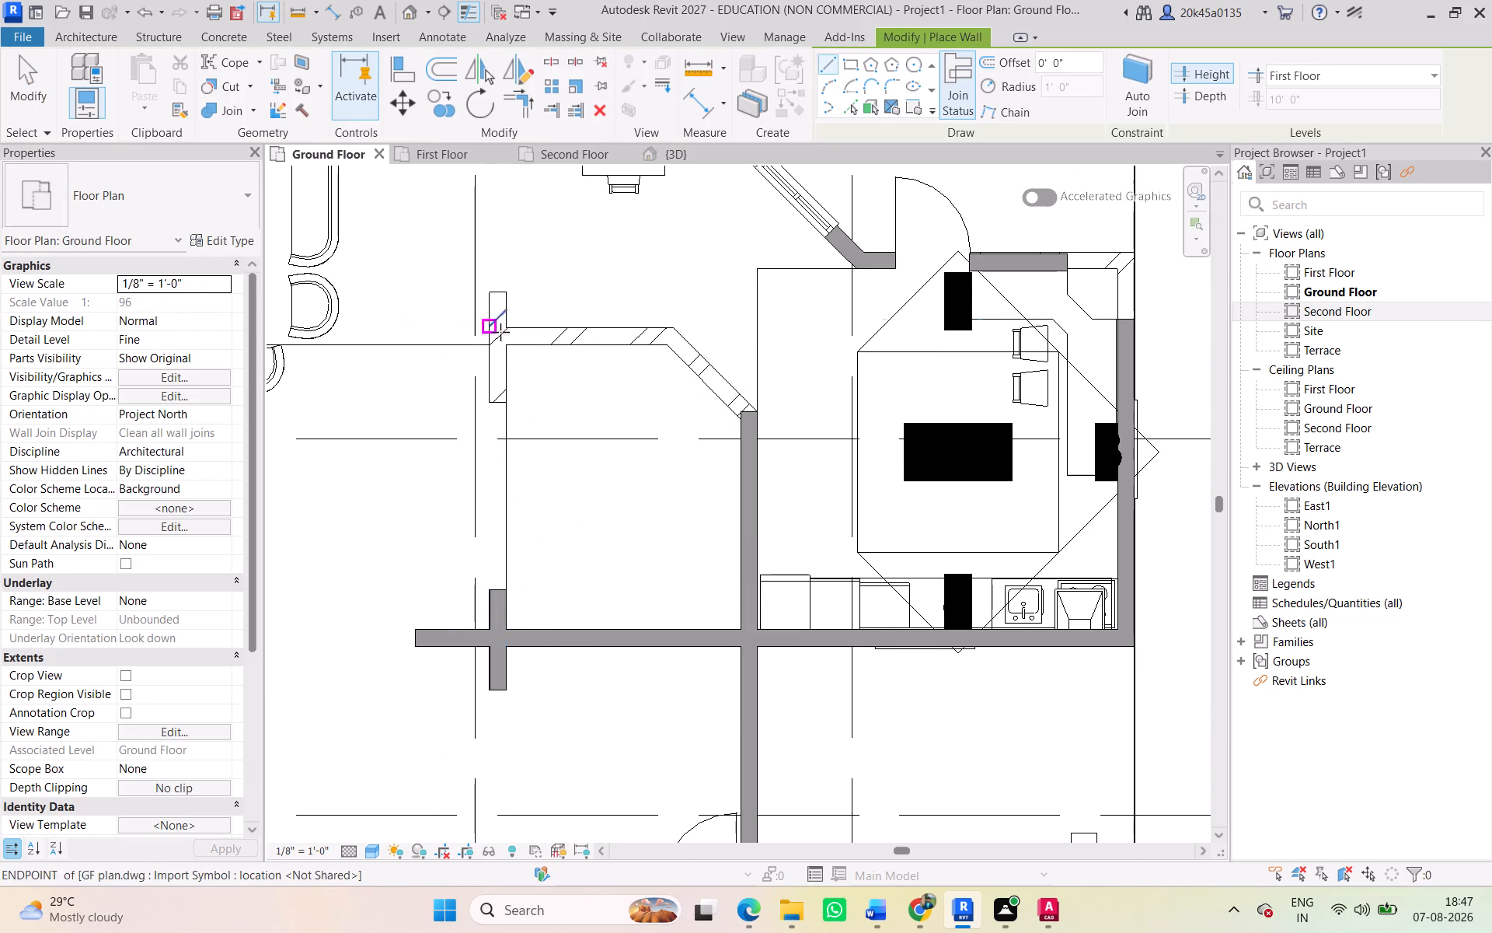
left_click(852, 99)
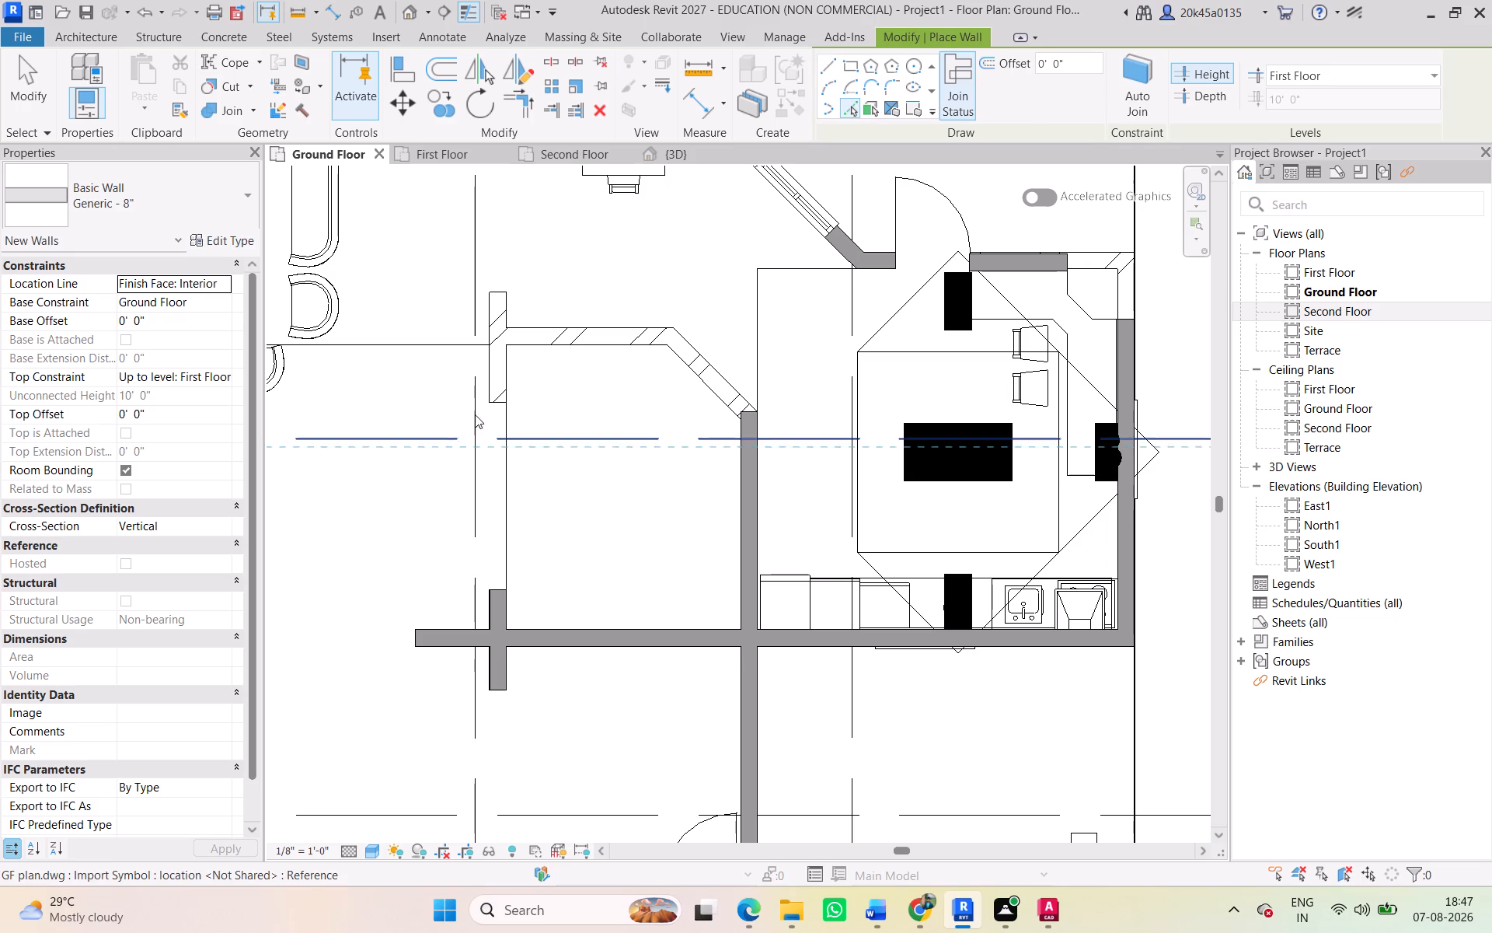
left_click(493, 375)
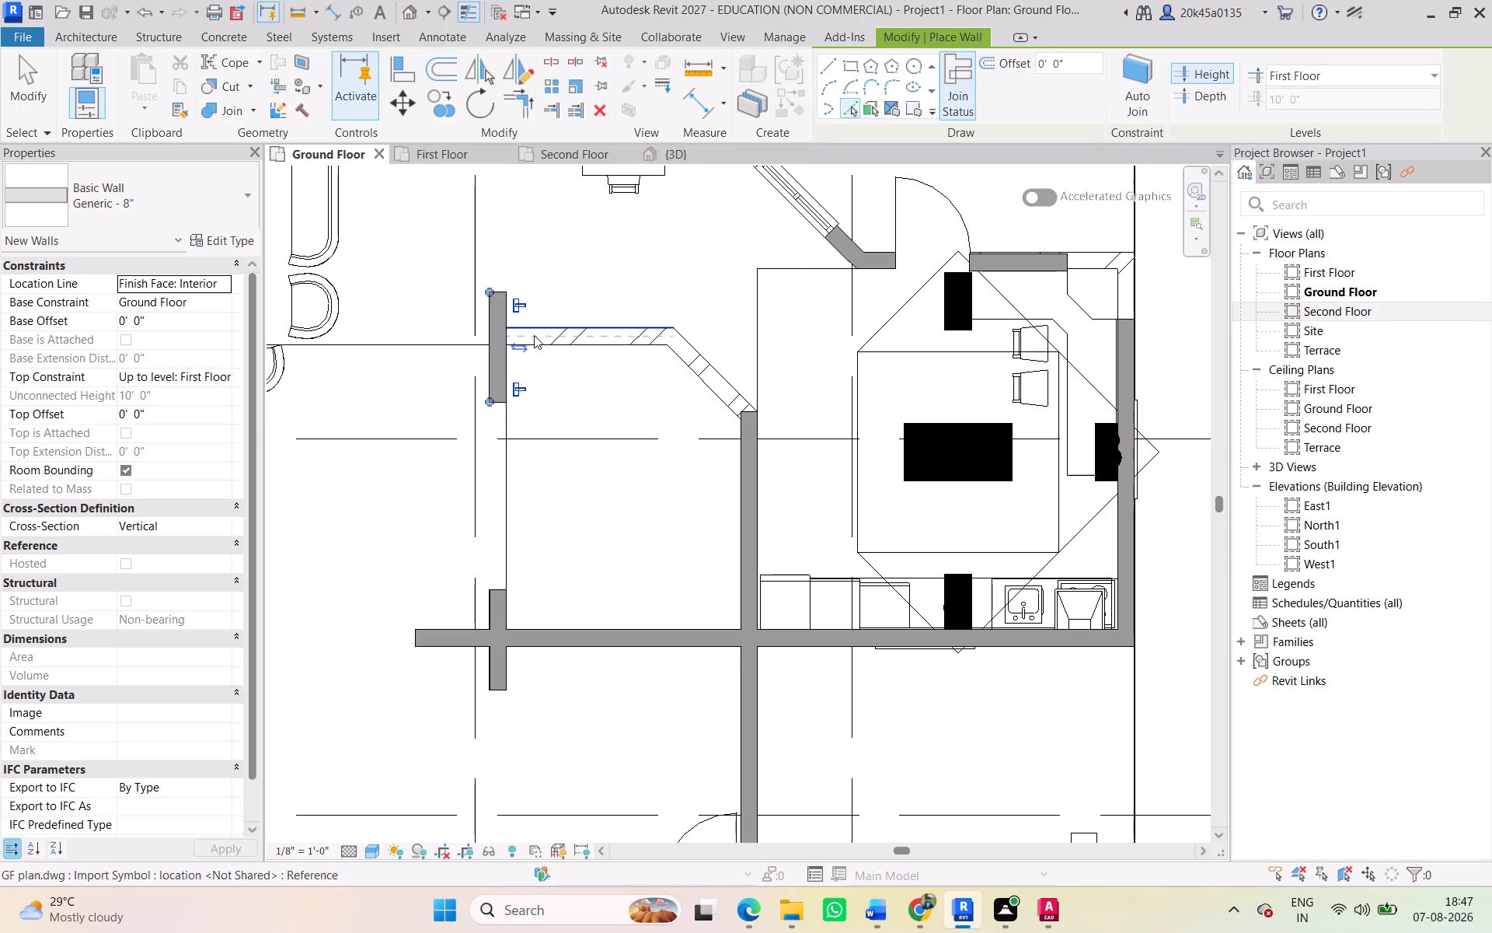
left_click(534, 335)
left_click(719, 381)
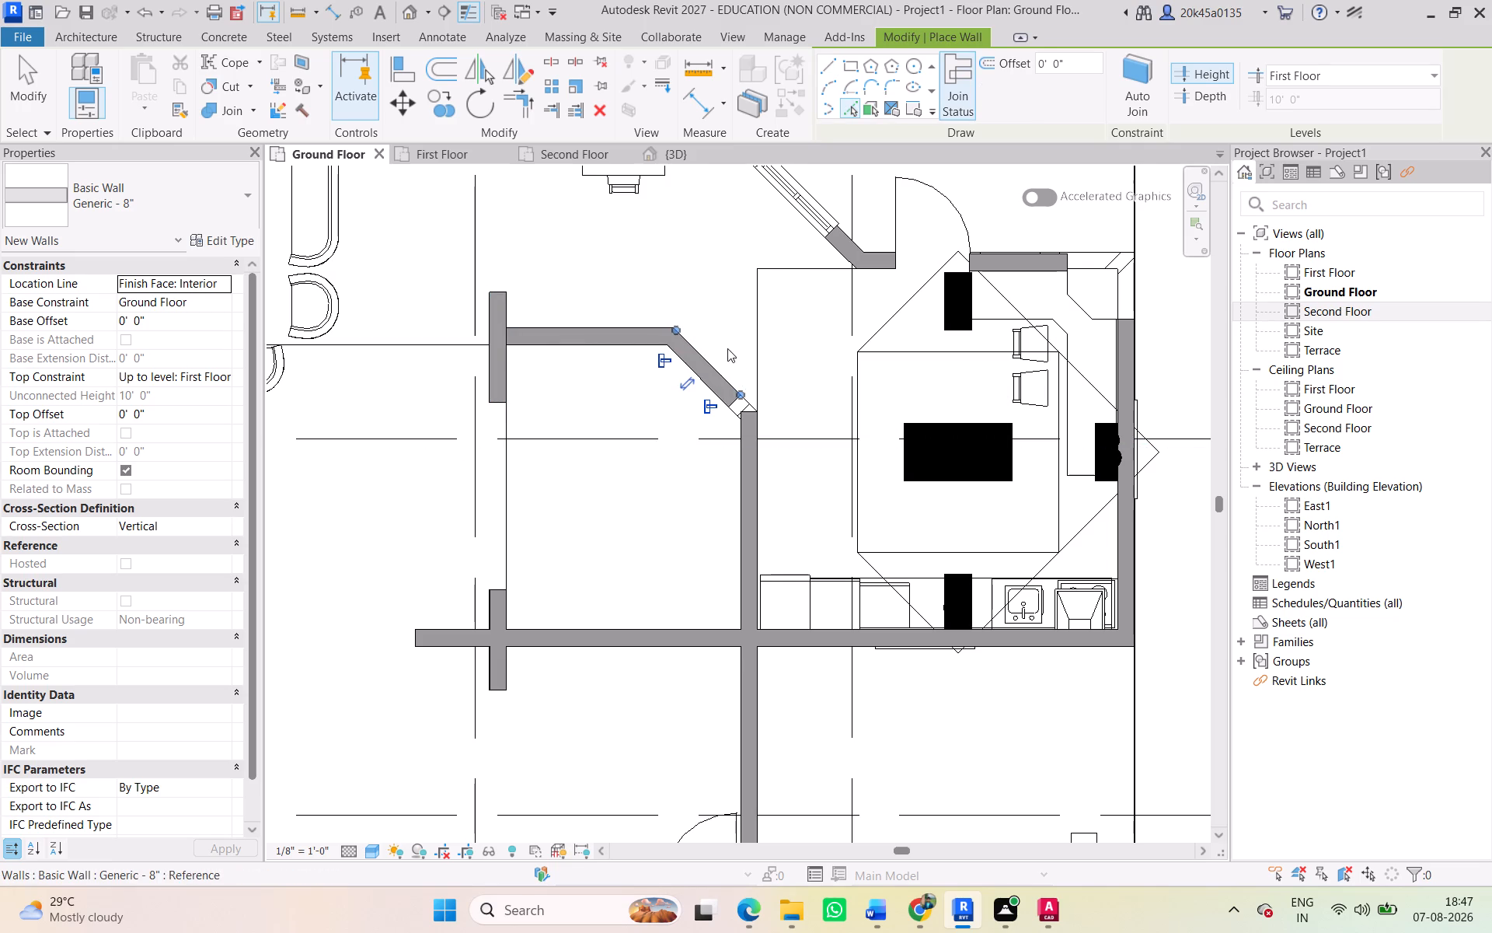
Join the diagonal wall's lower end to the top of the kitchen's west wall so they form a closed corner.
scroll(749, 401, "up", 4)
middle_click_drag(738, 399, 692, 379)
left_click(14, 93)
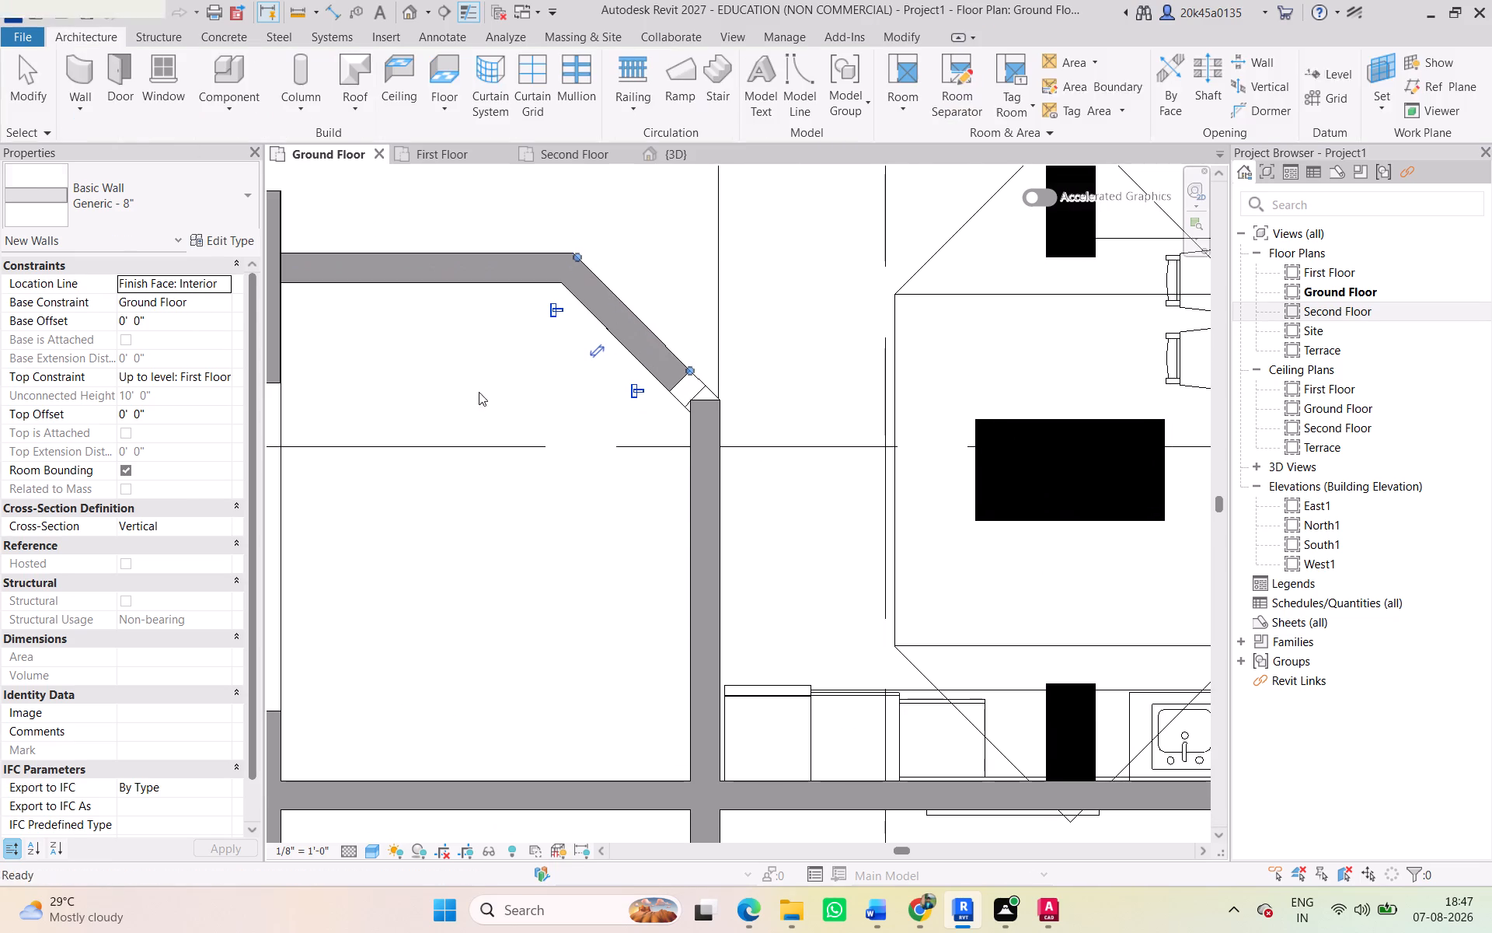
left_click(695, 508)
left_click_drag(718, 400, 721, 425)
left_click(670, 373)
left_click_drag(688, 370, 719, 404)
left_click(715, 469)
left_click(817, 376)
Extend the kitchen's east wall north to the northeast corner, level with the kitchen's north wall.
scroll(798, 419, "down", 4)
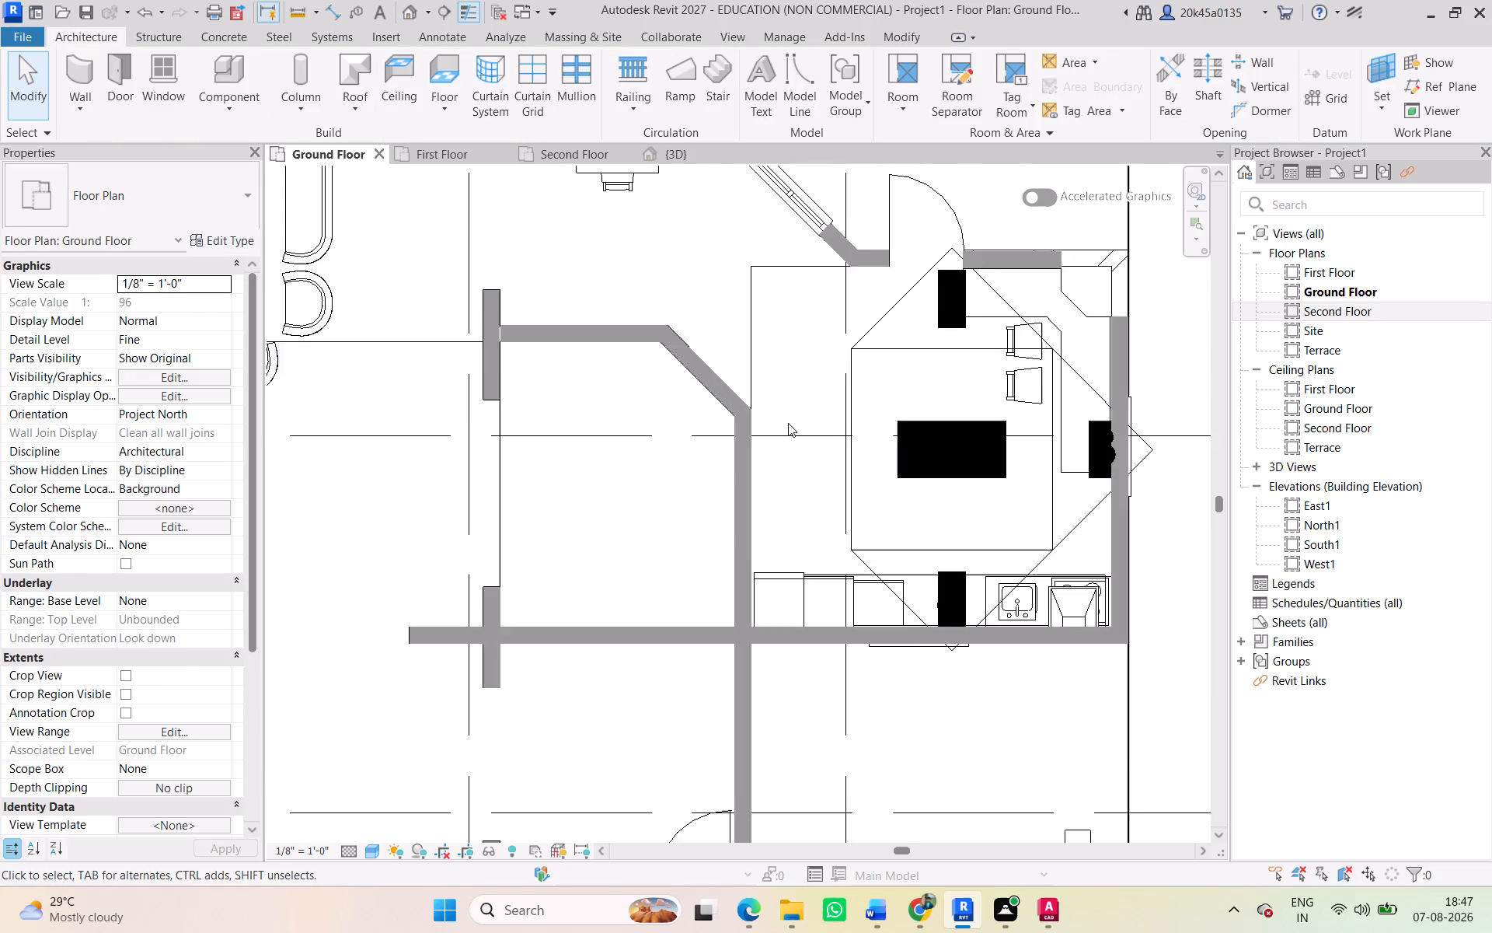
middle_click_drag(788, 423, 677, 369)
scroll(733, 564, "down", 1)
middle_click_drag(727, 560, 695, 358)
middle_click_drag(656, 500, 539, 603)
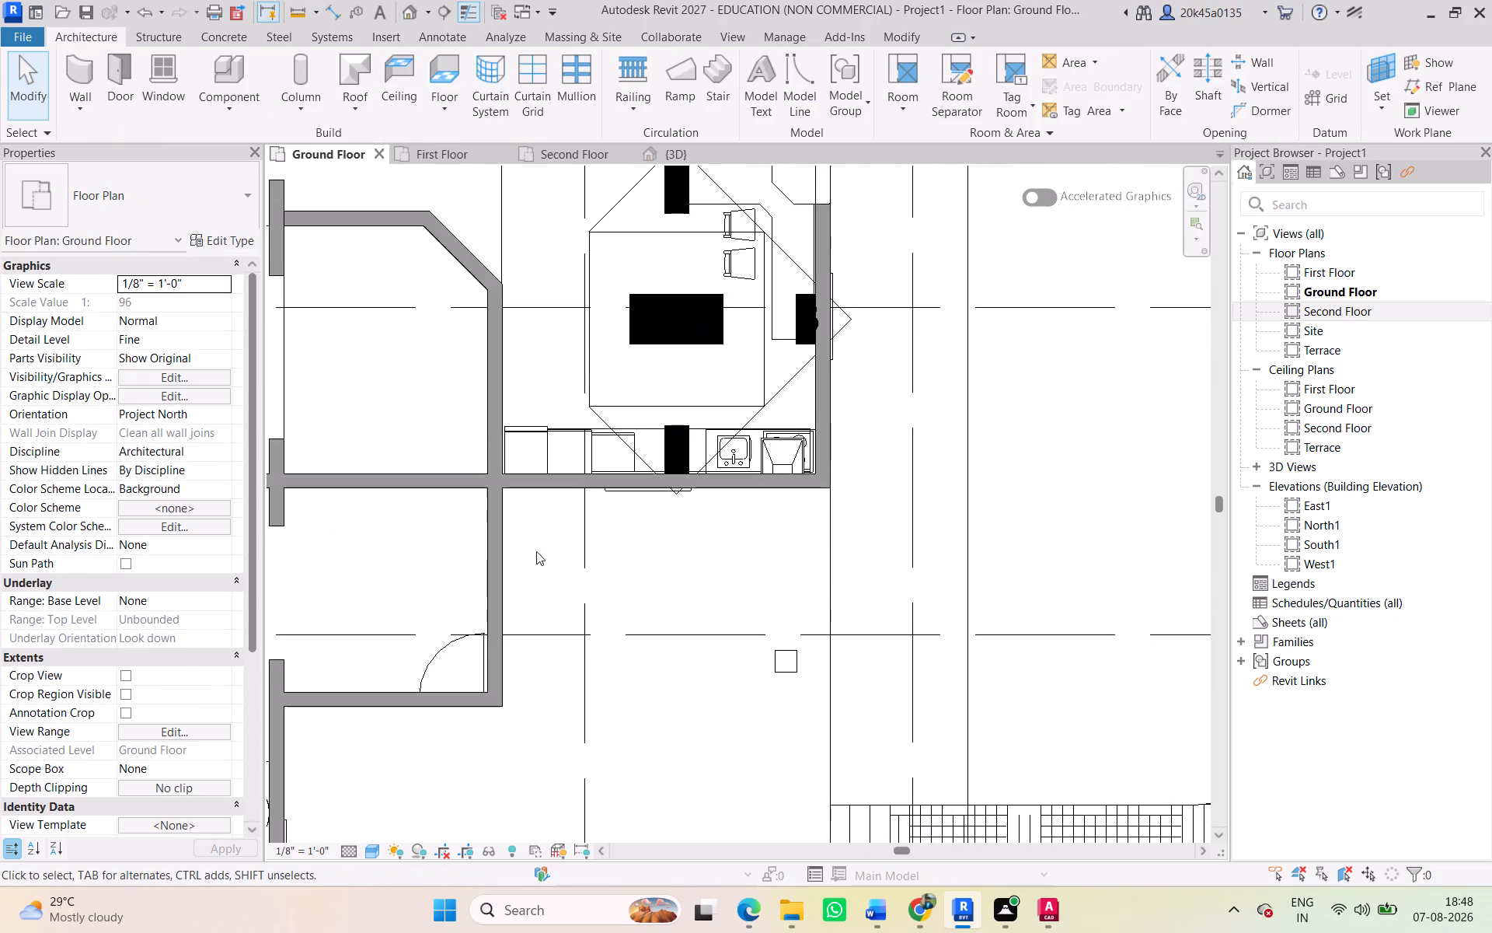
middle_click_drag(685, 499, 653, 691)
middle_click_drag(887, 365, 879, 501)
scroll(818, 547, "up", 5)
left_click(754, 541)
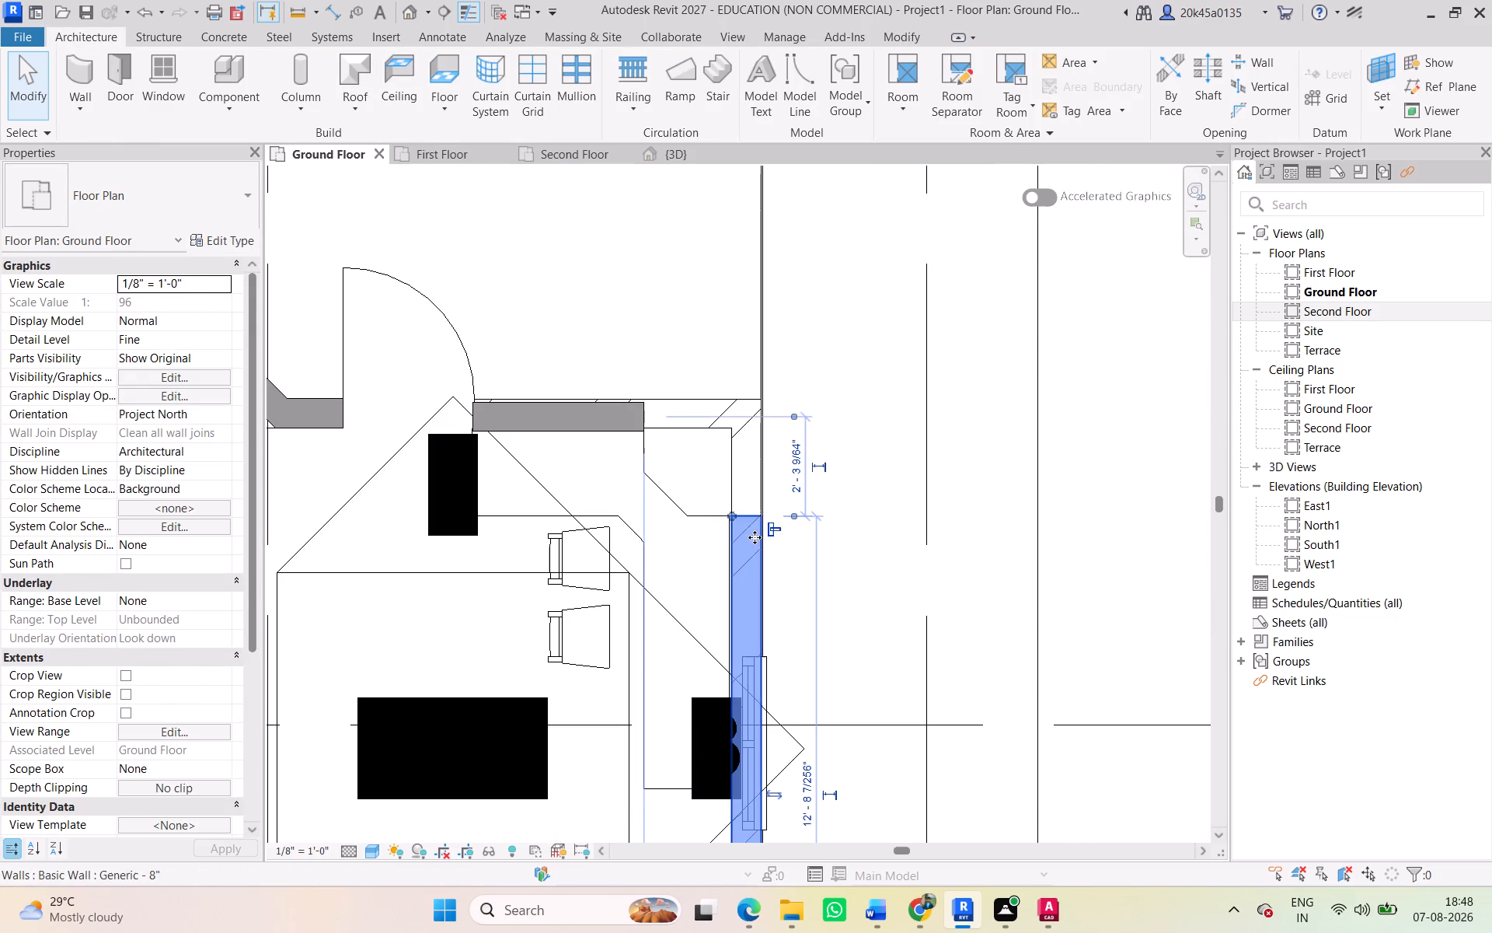
scroll(756, 515, "up", 4)
left_click_drag(714, 516, 714, 401)
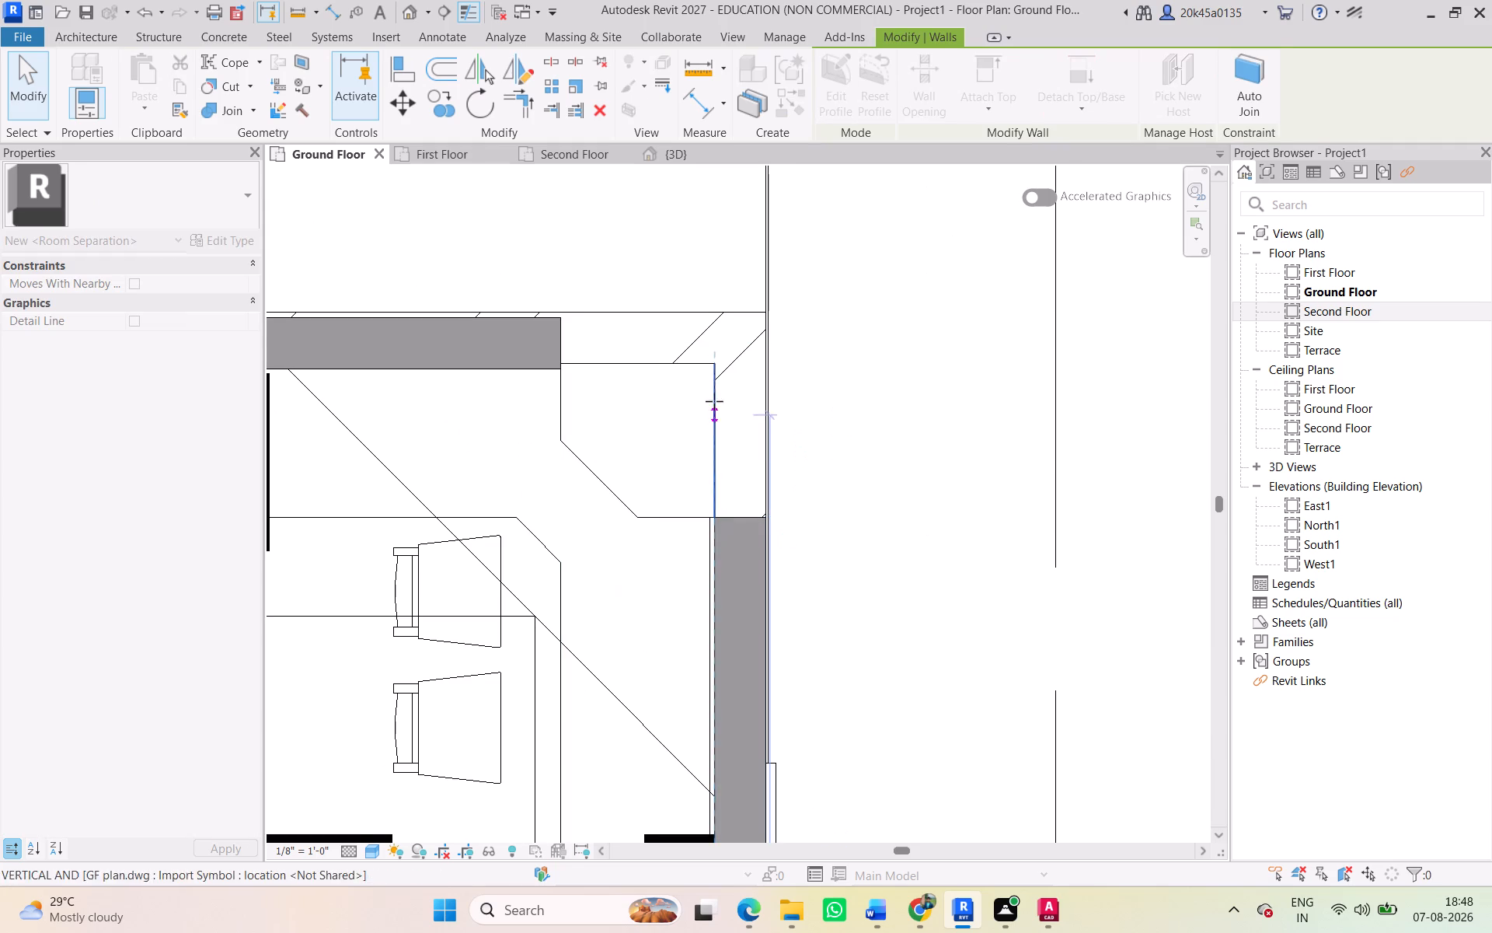
left_click_drag(714, 401, 712, 324)
left_click(711, 322)
left_click(709, 285)
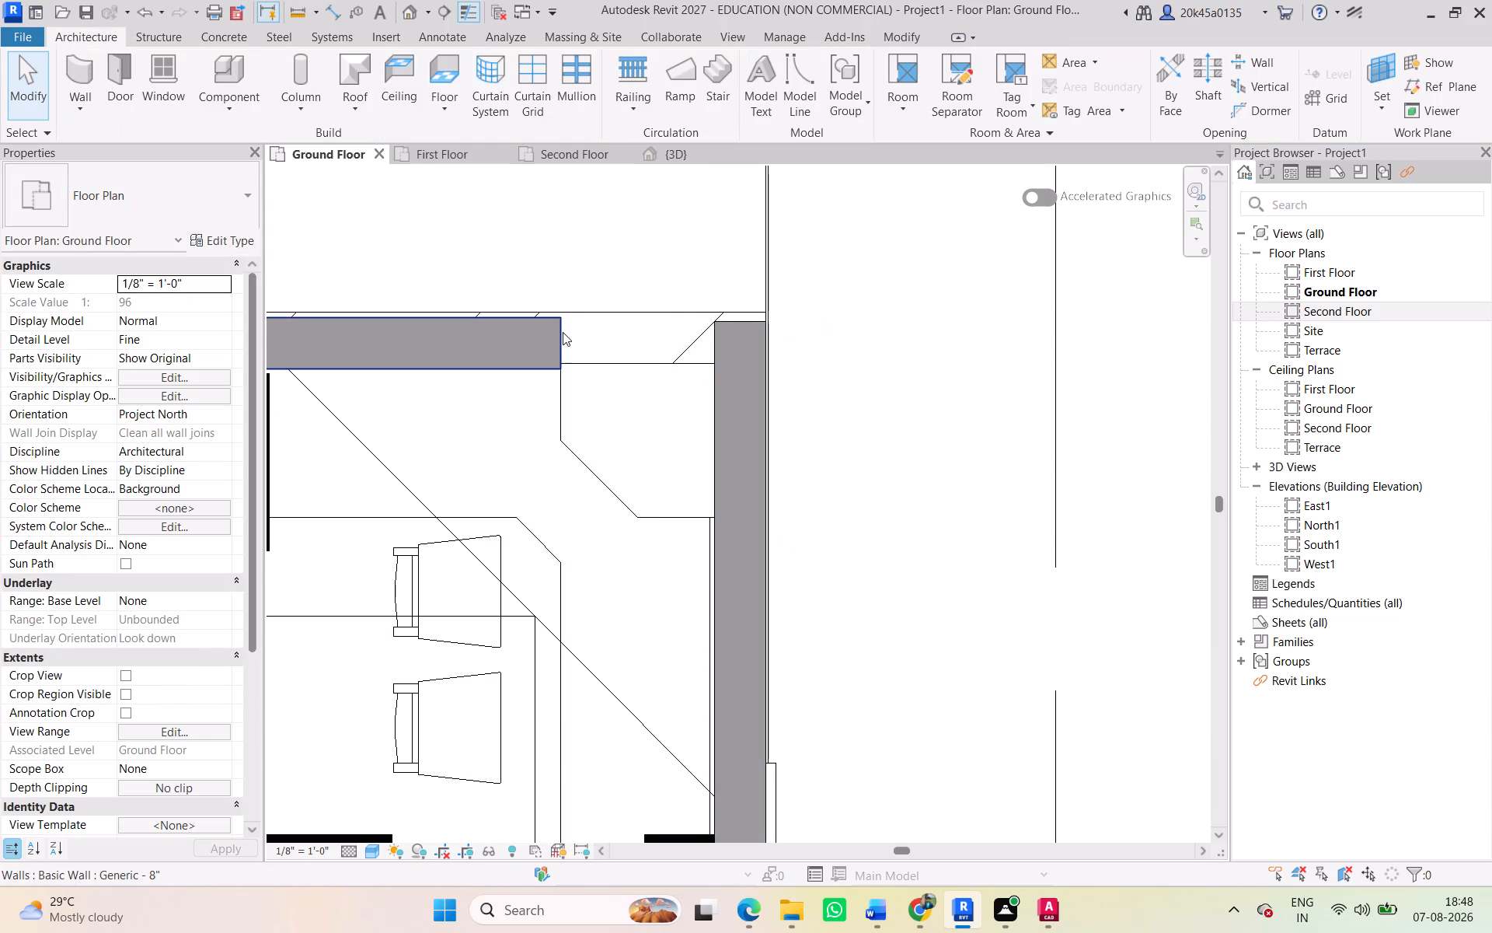
Delete the misaligned kitchen north wall piece east of the door.
left_click(550, 334)
left_click(549, 358)
left_click(547, 372)
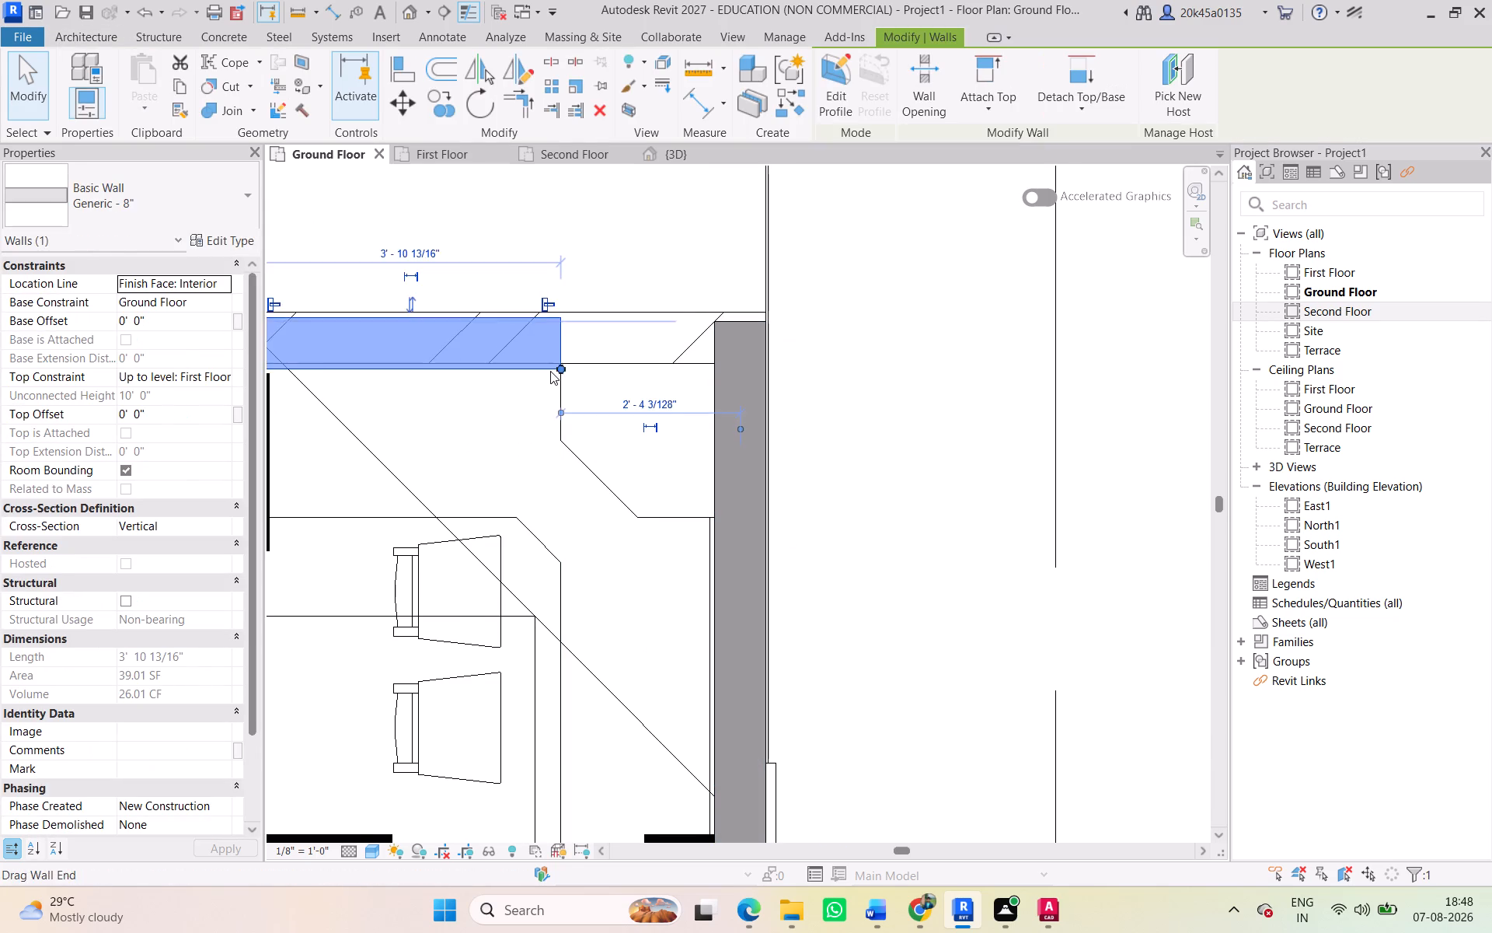
scroll(553, 371, "down", 2)
middle_click_drag(576, 386, 849, 434)
scroll(671, 404, "up", 5)
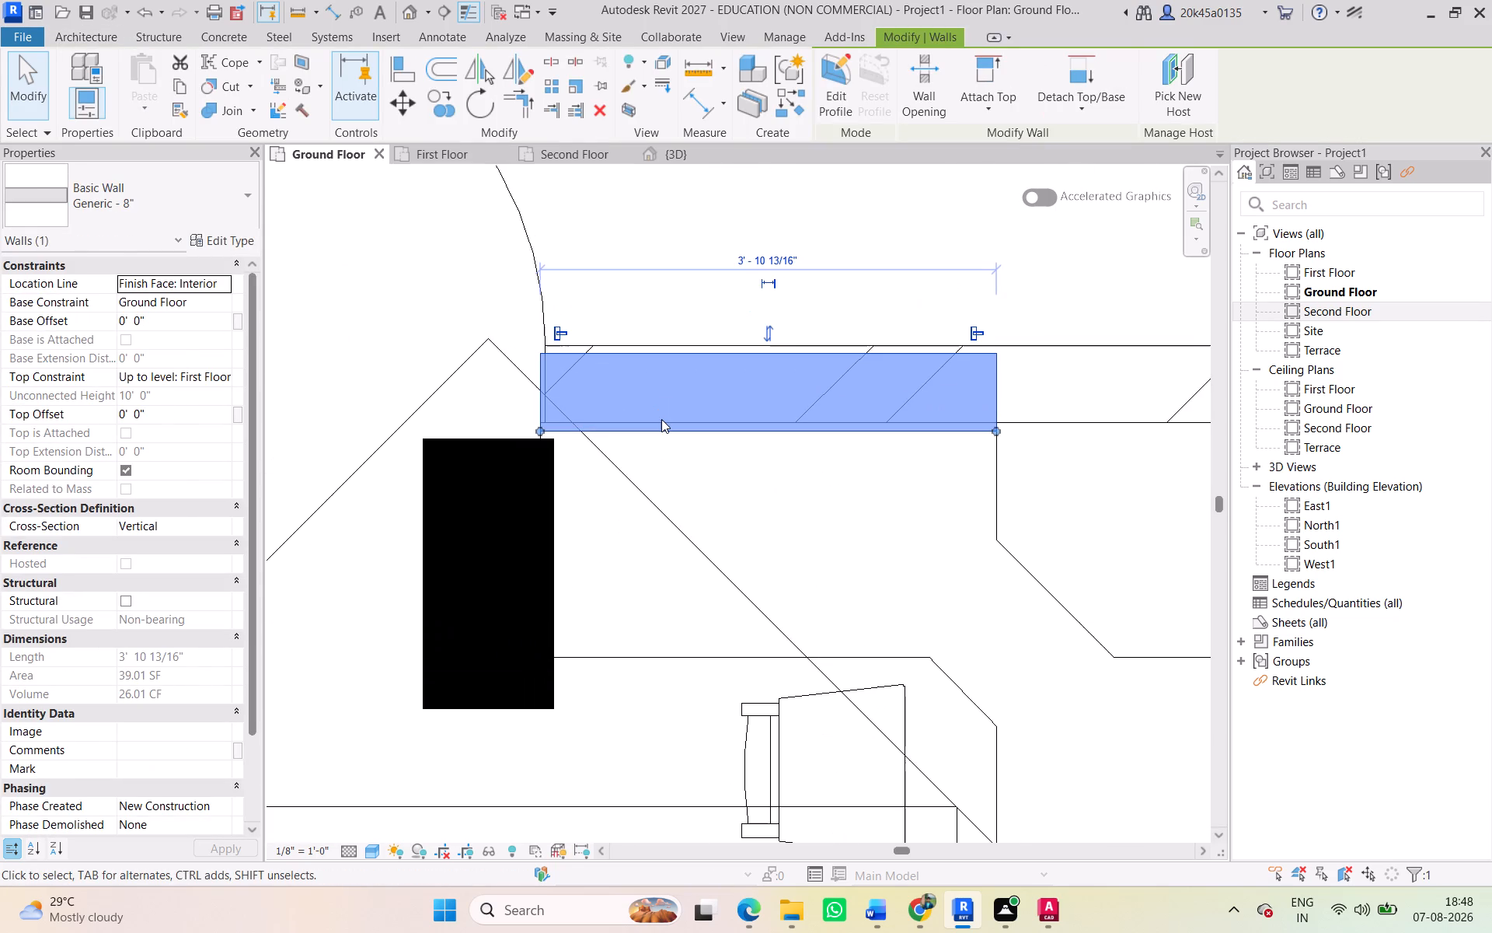
key("Delete")
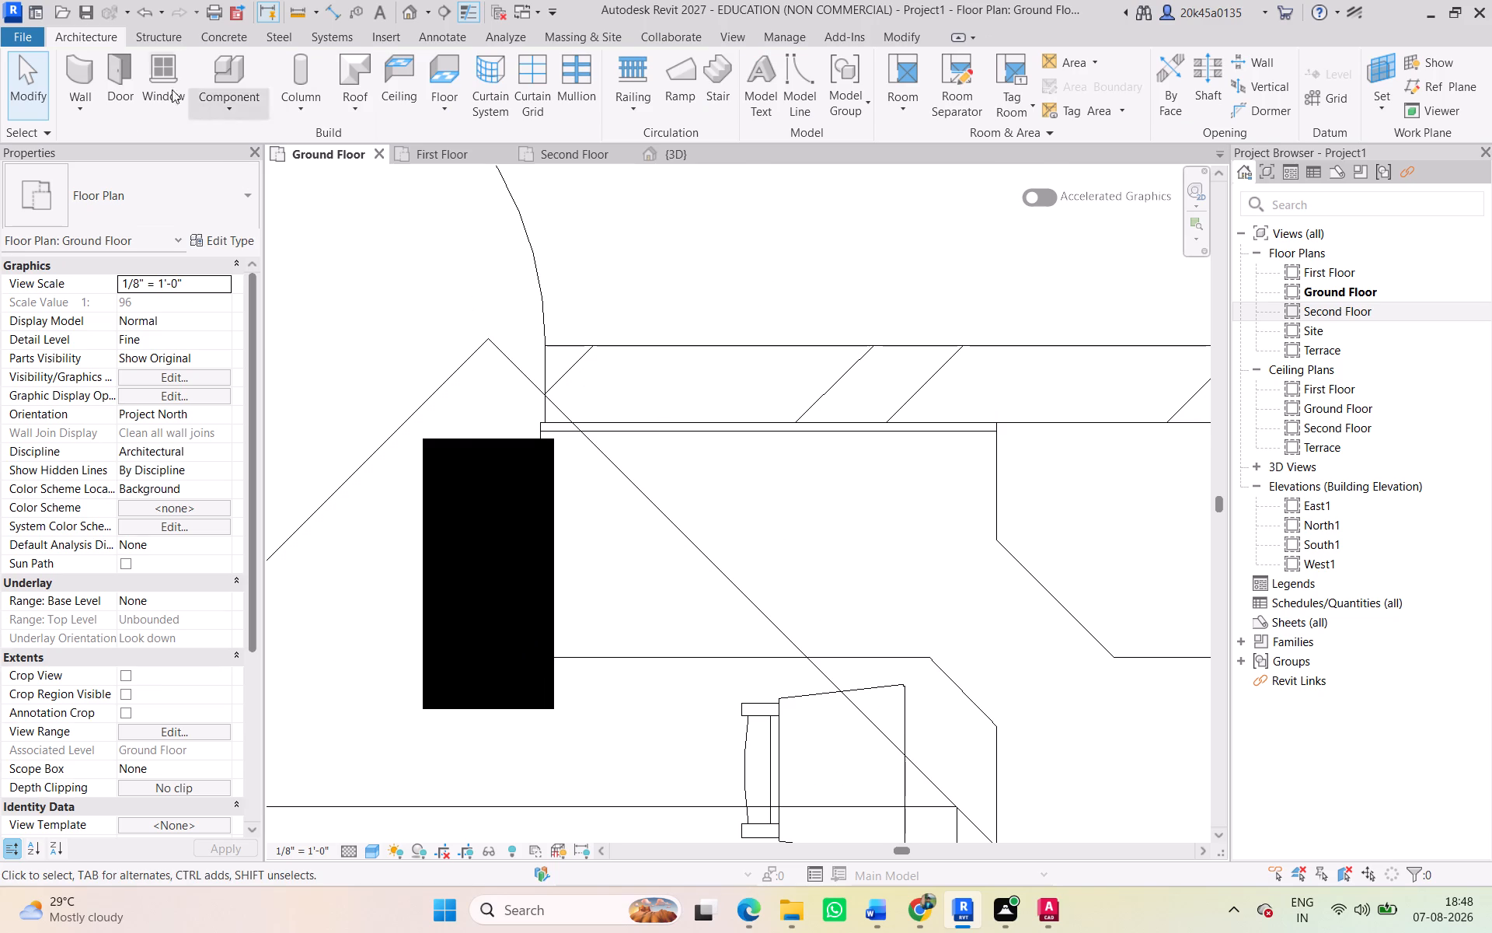
Retrace the kitchen's north wall east of the door as an 8" wall along the plan's outer line, about 6' 2" long.
left_click(92, 68)
left_click(858, 114)
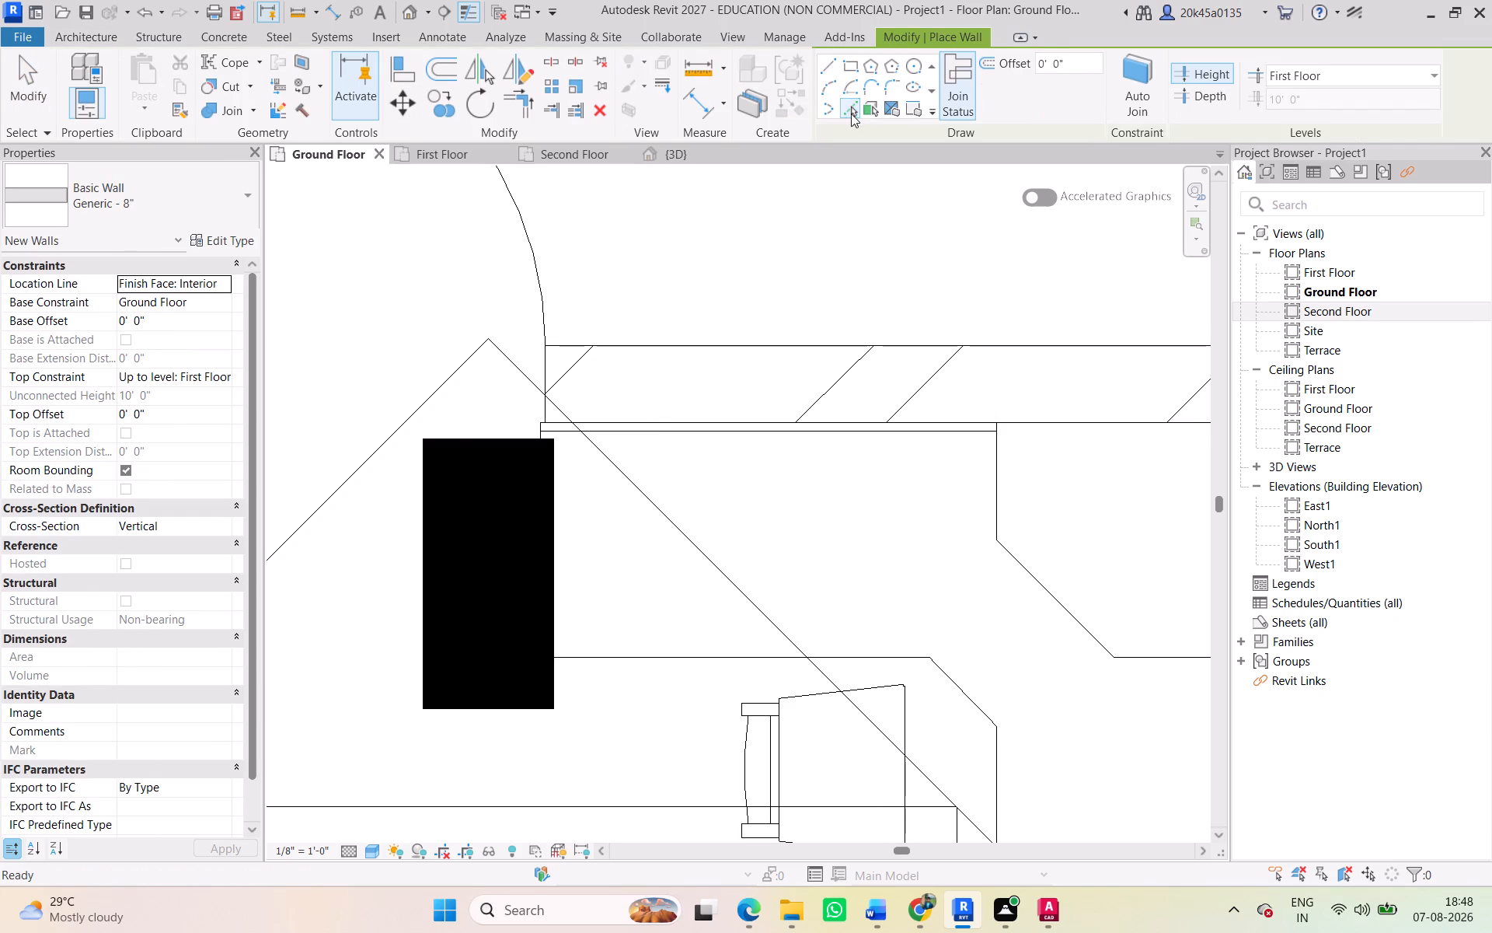
scroll(901, 330, "down", 2)
middle_click_drag(877, 362, 621, 411)
left_click(759, 395)
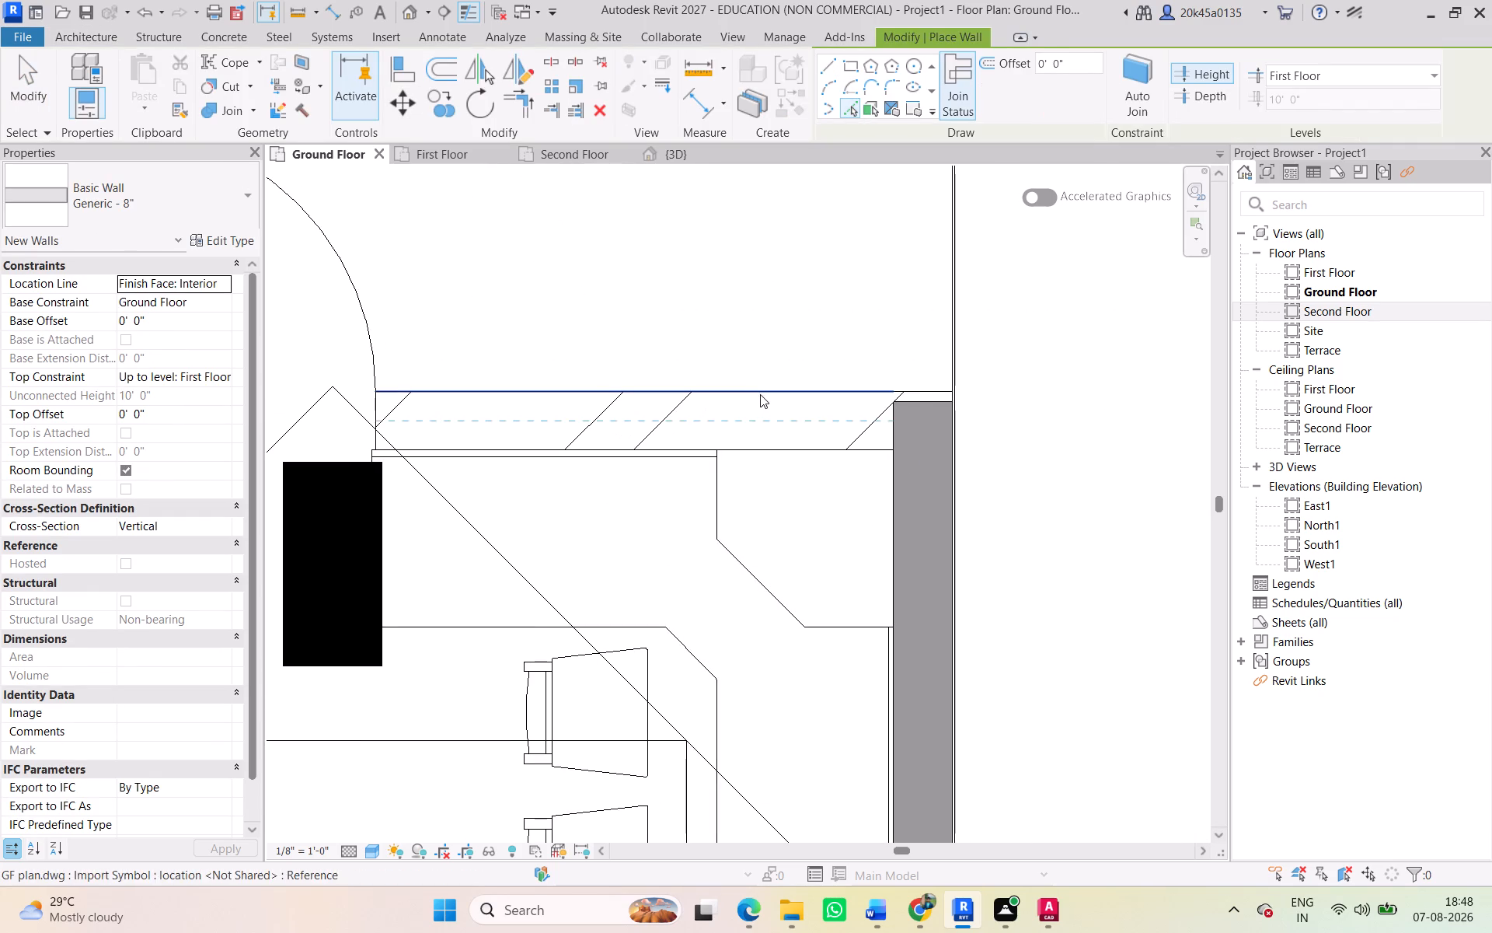
Extend the new north wall west across the door opening to the short wall piece, to about 9' 2" long.
scroll(509, 294, "down", 3)
middle_click_drag(604, 365, 856, 473)
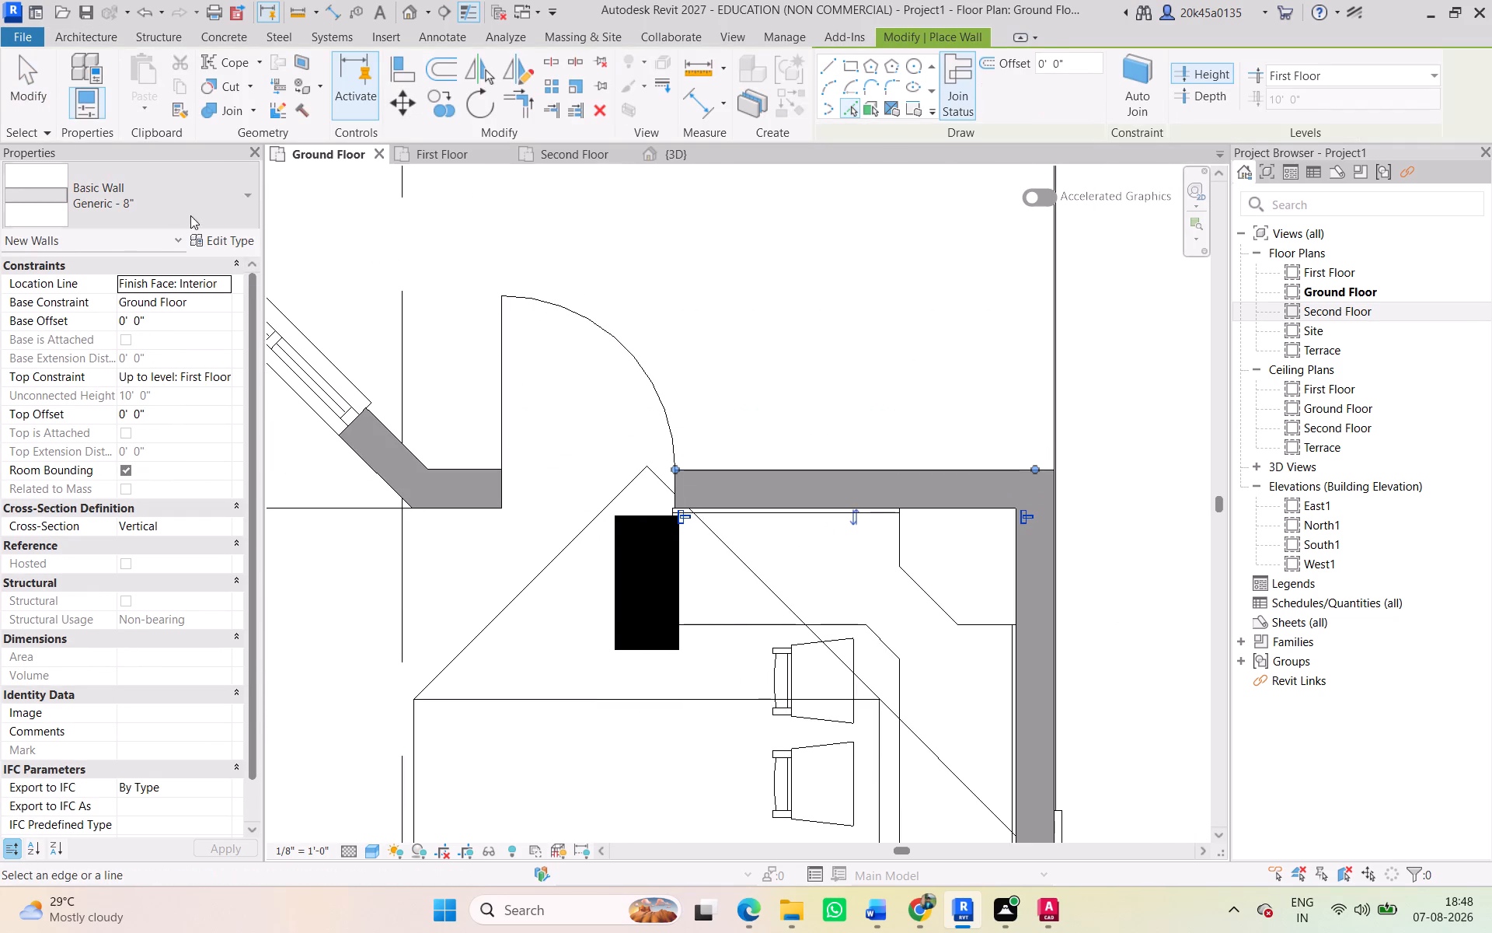
left_click(37, 82)
left_click(689, 481)
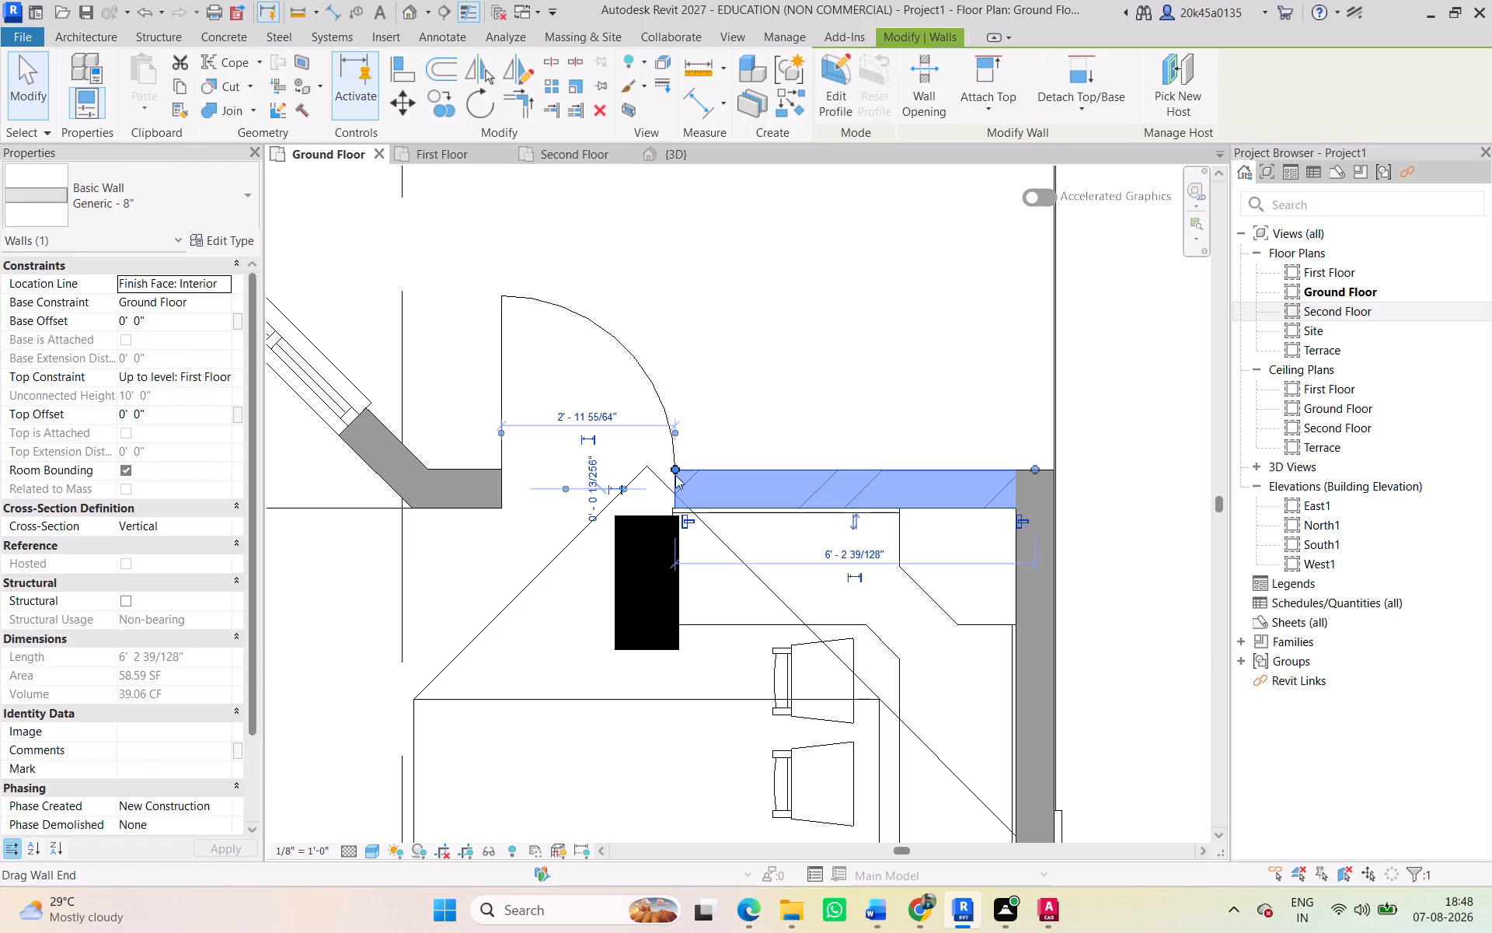
left_click_drag(673, 468, 496, 474)
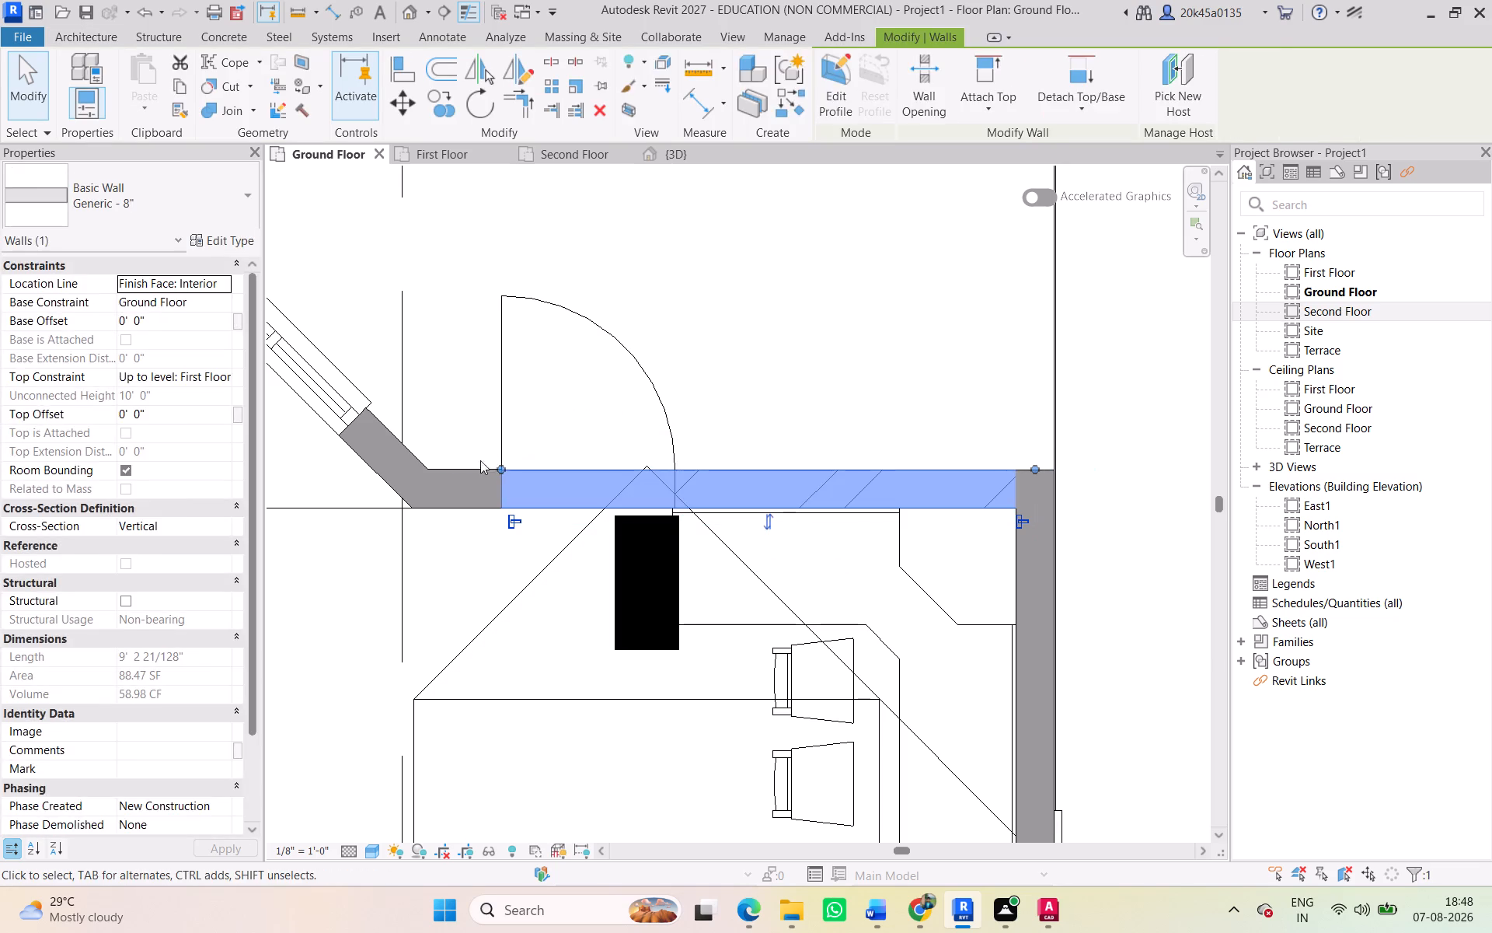
left_click(465, 403)
Delete the short wall piece between the diagonal wall and the kitchen's north wall, west of the door.
left_click(532, 473)
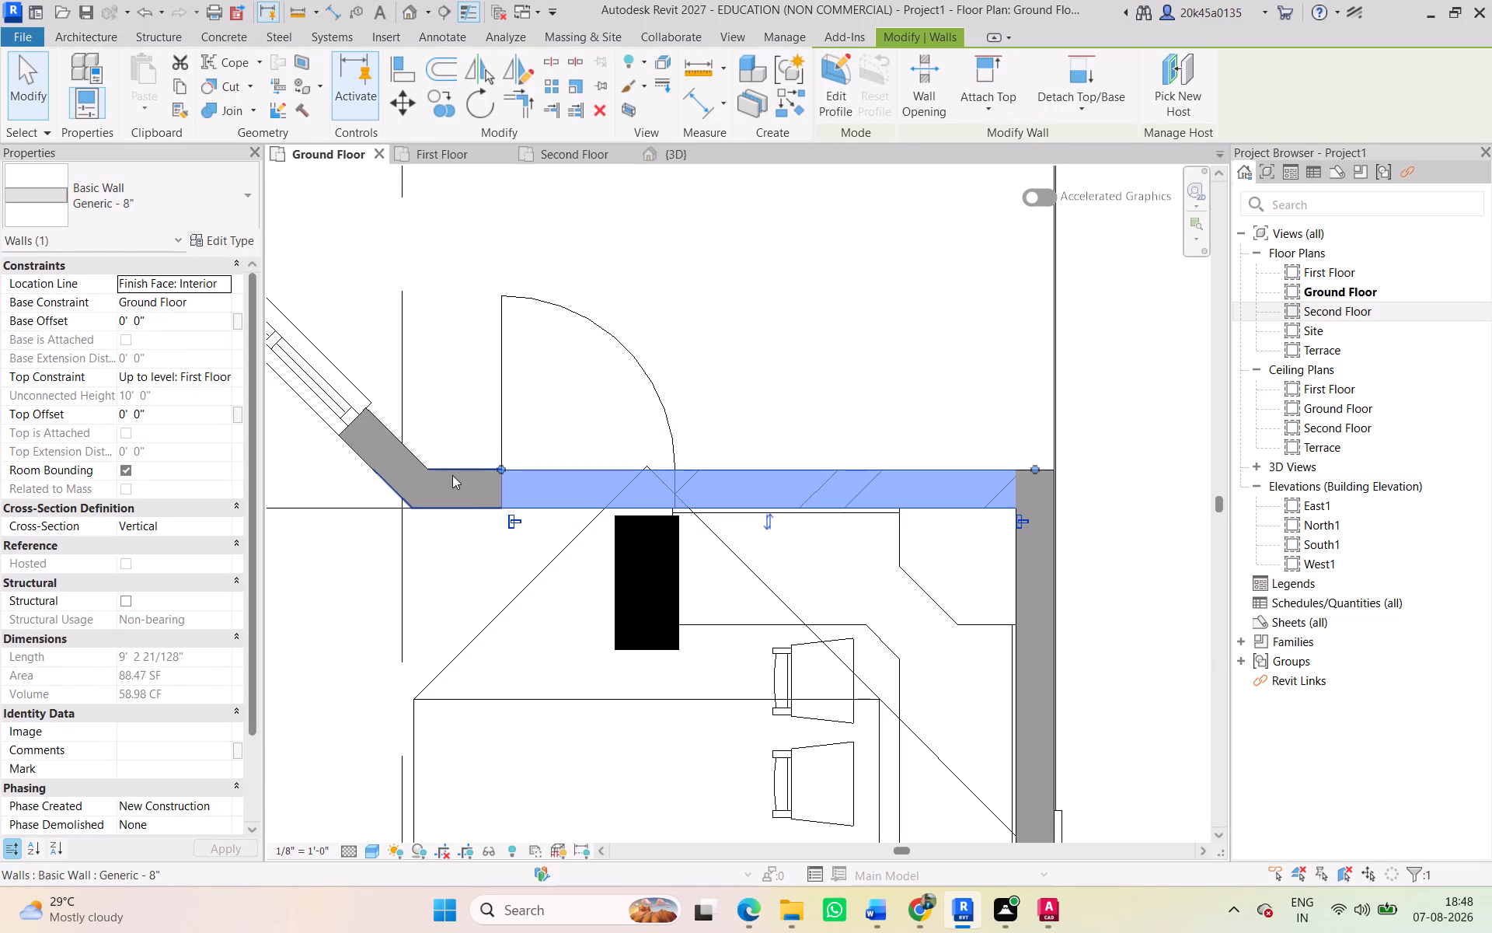
left_click(450, 467)
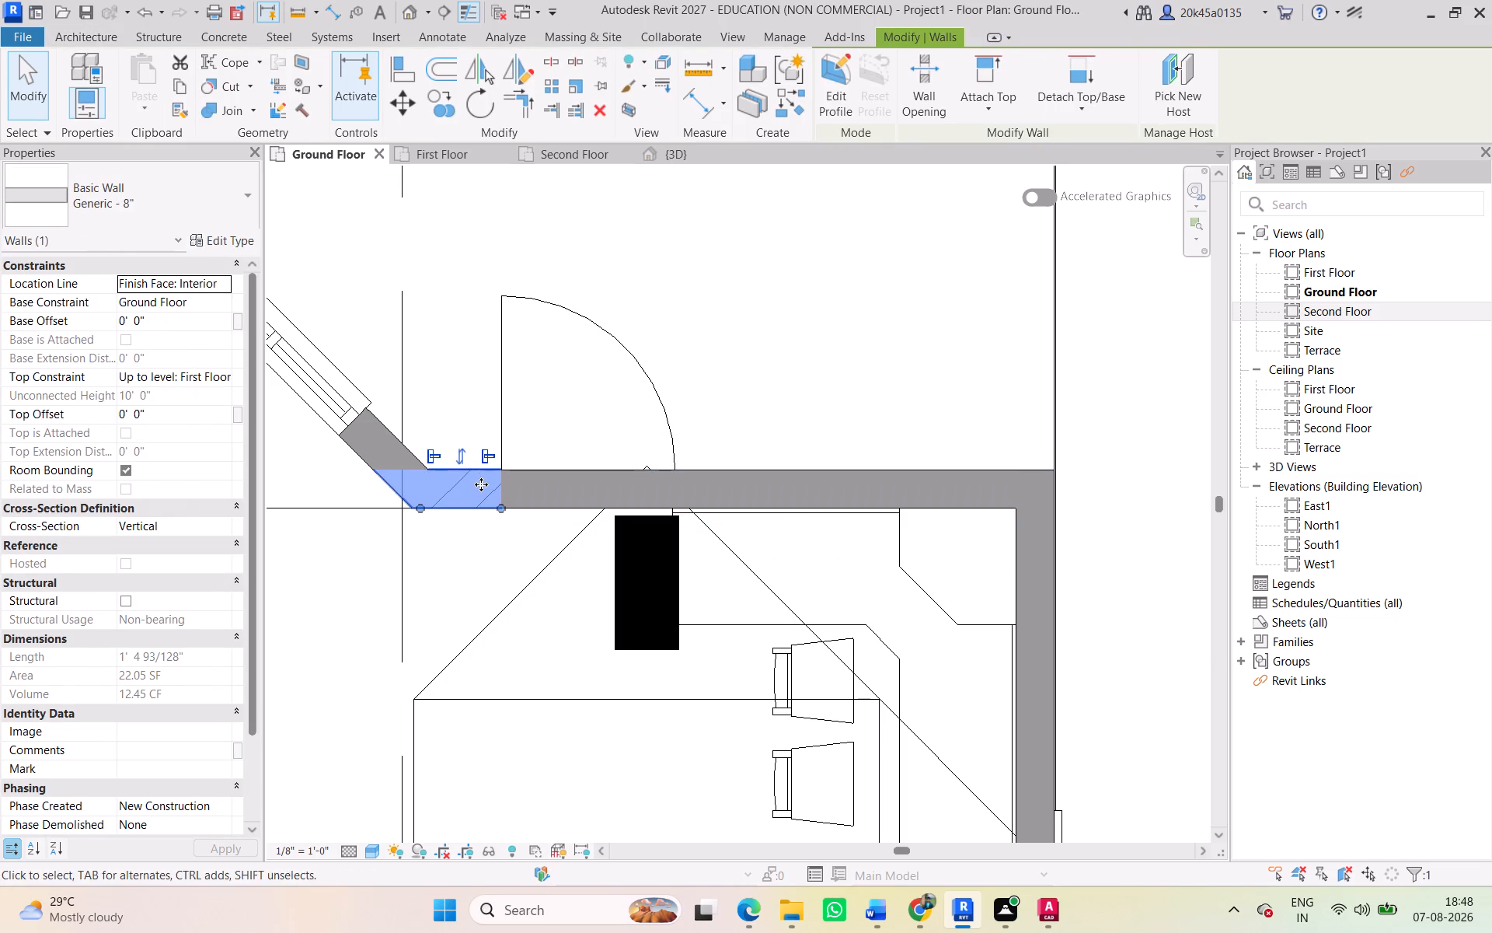
key("Delete")
Extend the kitchen's north wall west along the plan's outer line to meet the diagonal wall.
left_click(544, 498)
left_click_drag(502, 469, 457, 472)
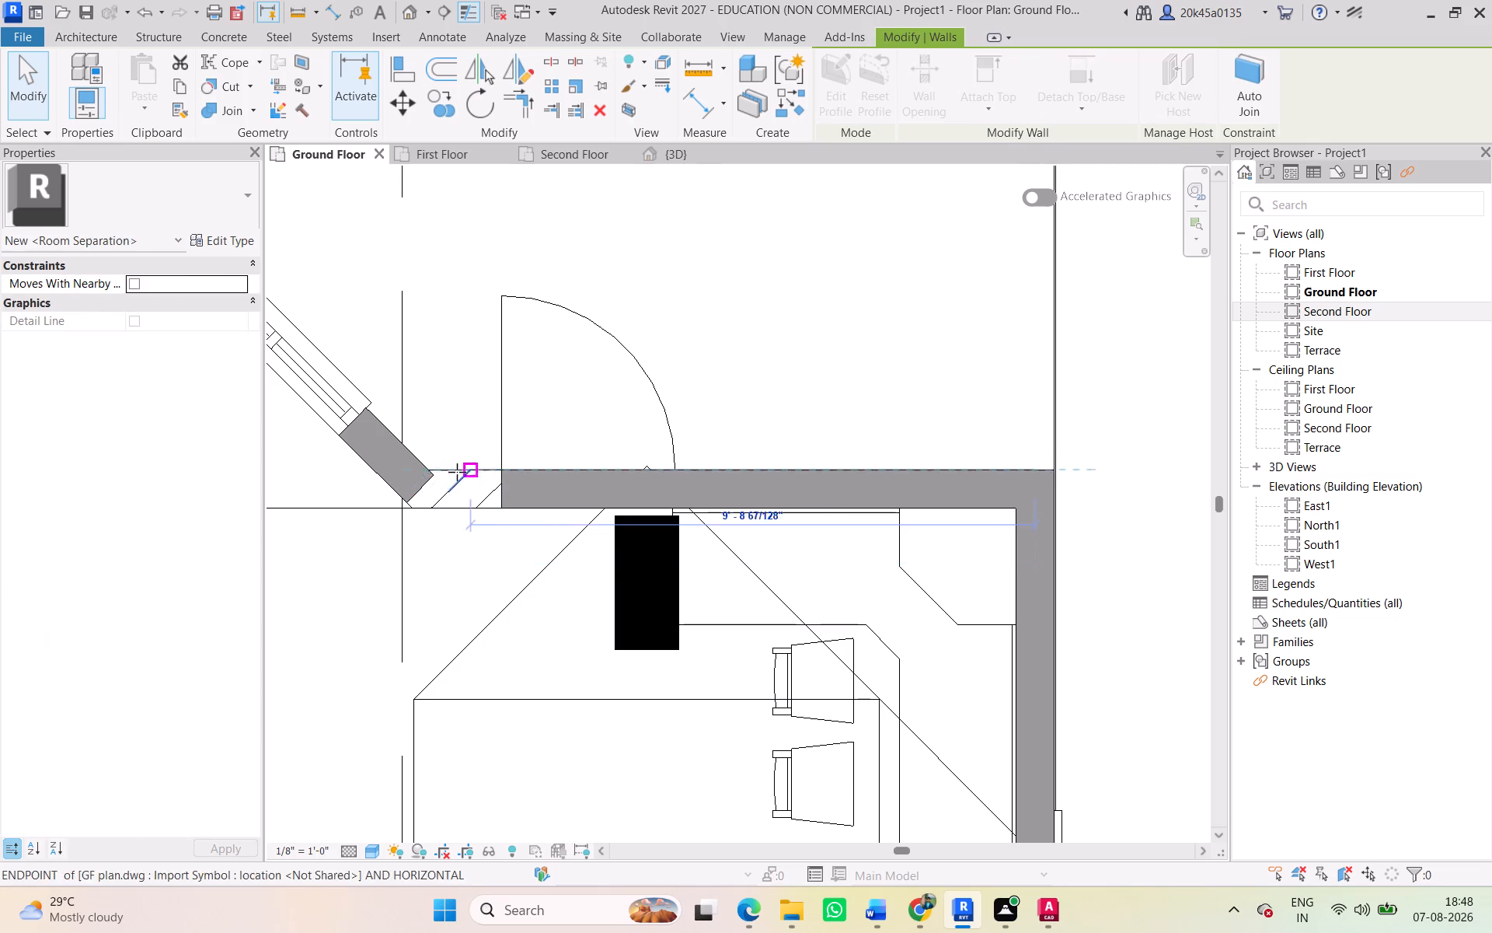
left_click_drag(457, 472, 431, 474)
left_click(471, 369)
Extend the diagonal wall northwest across its window opening to meet the dining room's east wall.
scroll(472, 375, "down", 2)
middle_click_drag(493, 424, 675, 619)
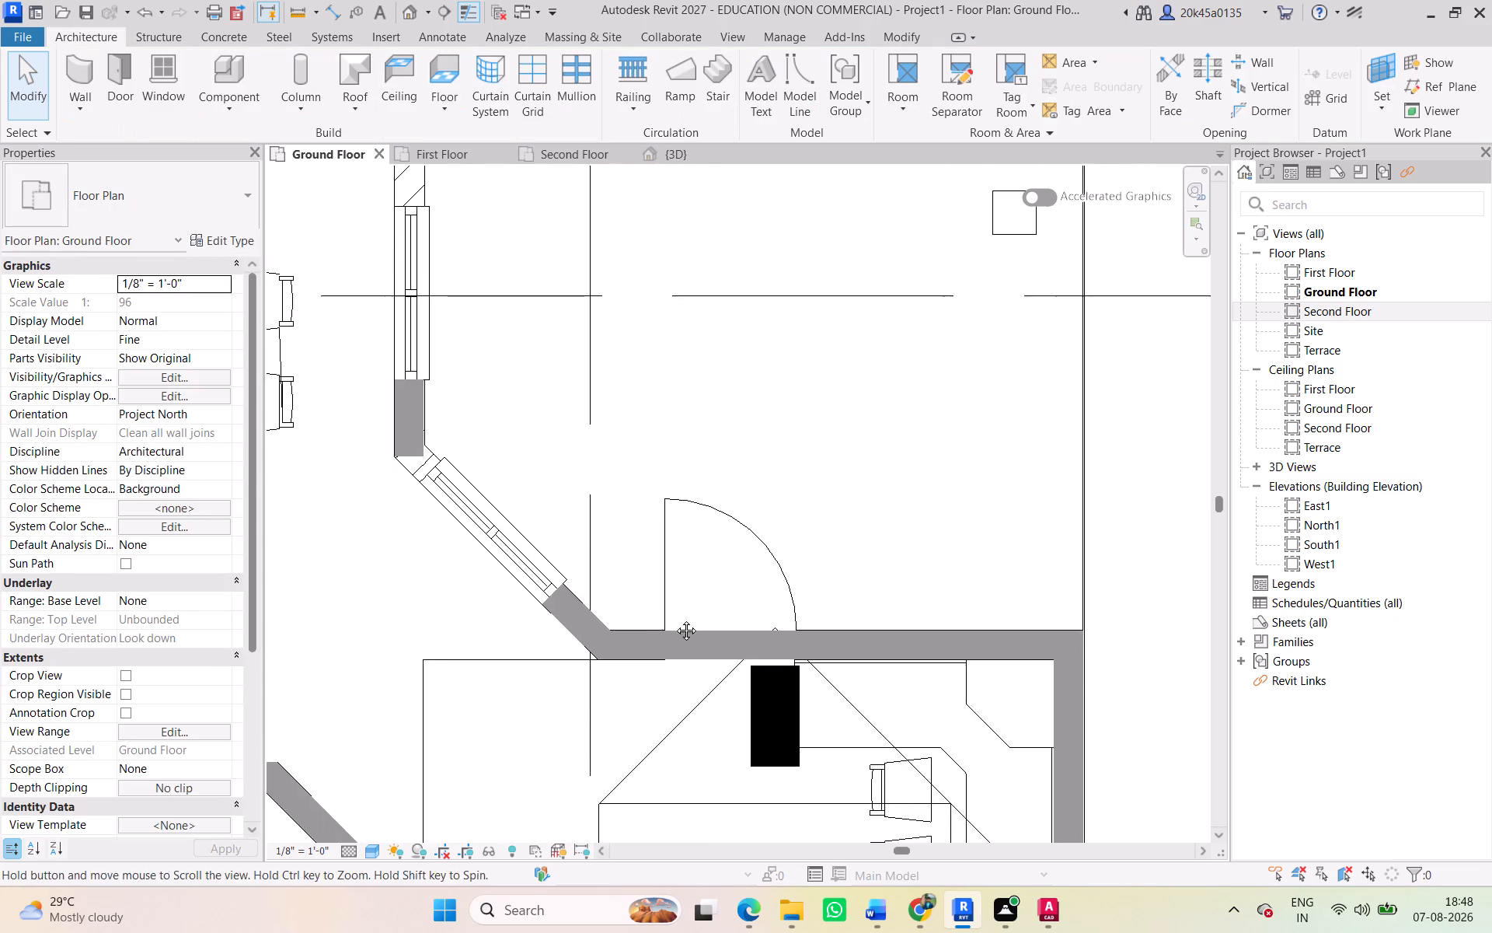
middle_click_drag(675, 619, 680, 625)
left_click(587, 620)
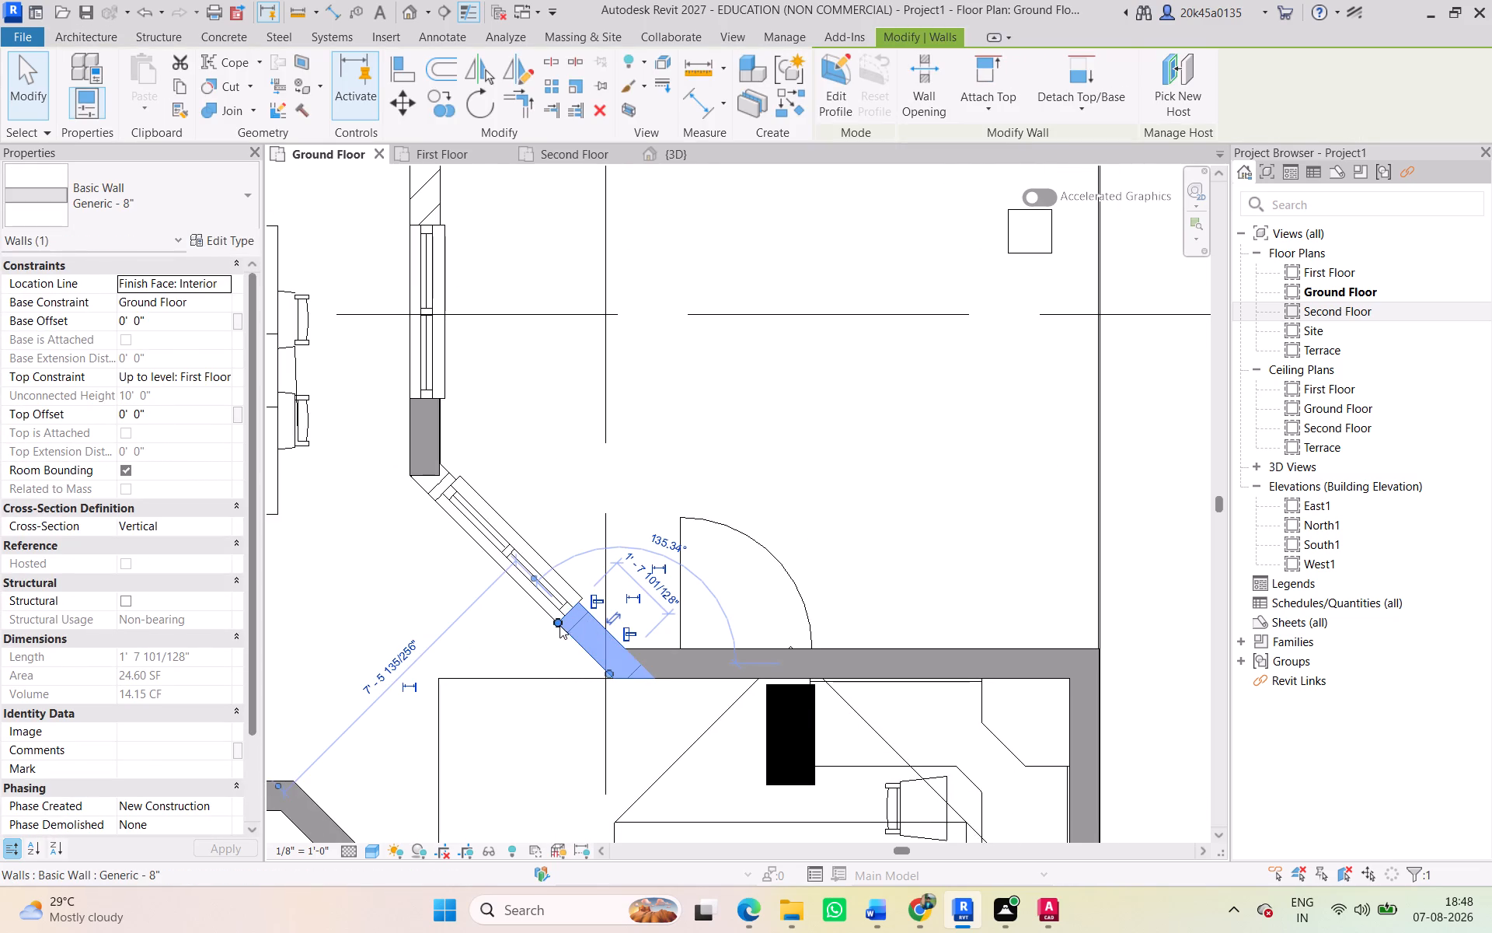
left_click_drag(556, 625, 413, 482)
left_click_drag(593, 367, 661, 535)
Extend the dining room's east wall north across the window opening to the dining room's north wall.
middle_click_drag(539, 400, 694, 618)
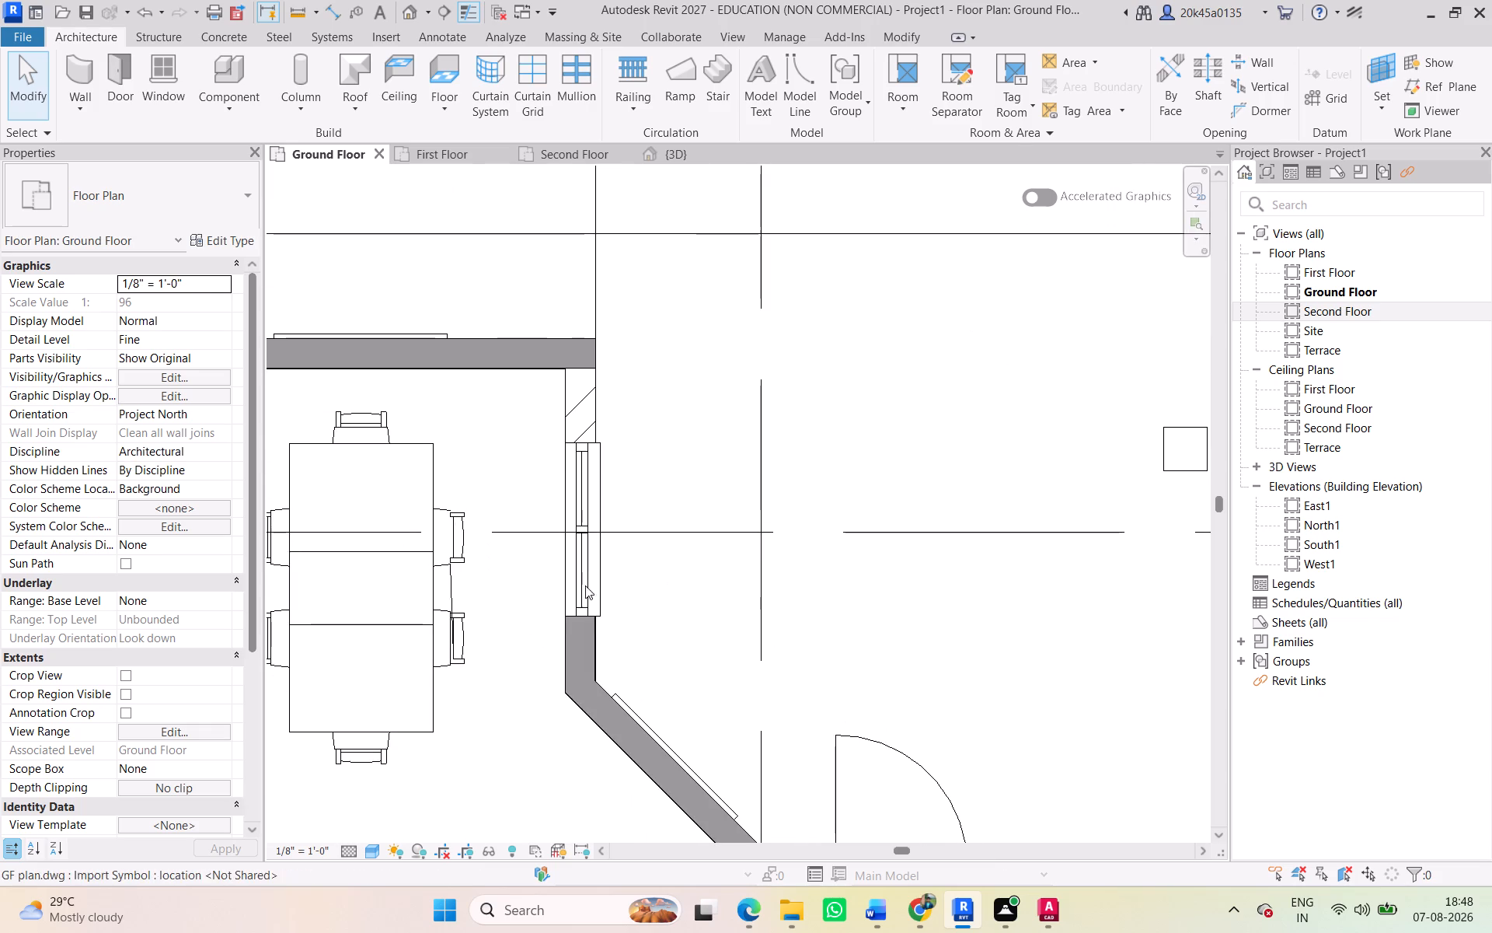
left_click(564, 642)
left_click_drag(564, 612, 563, 379)
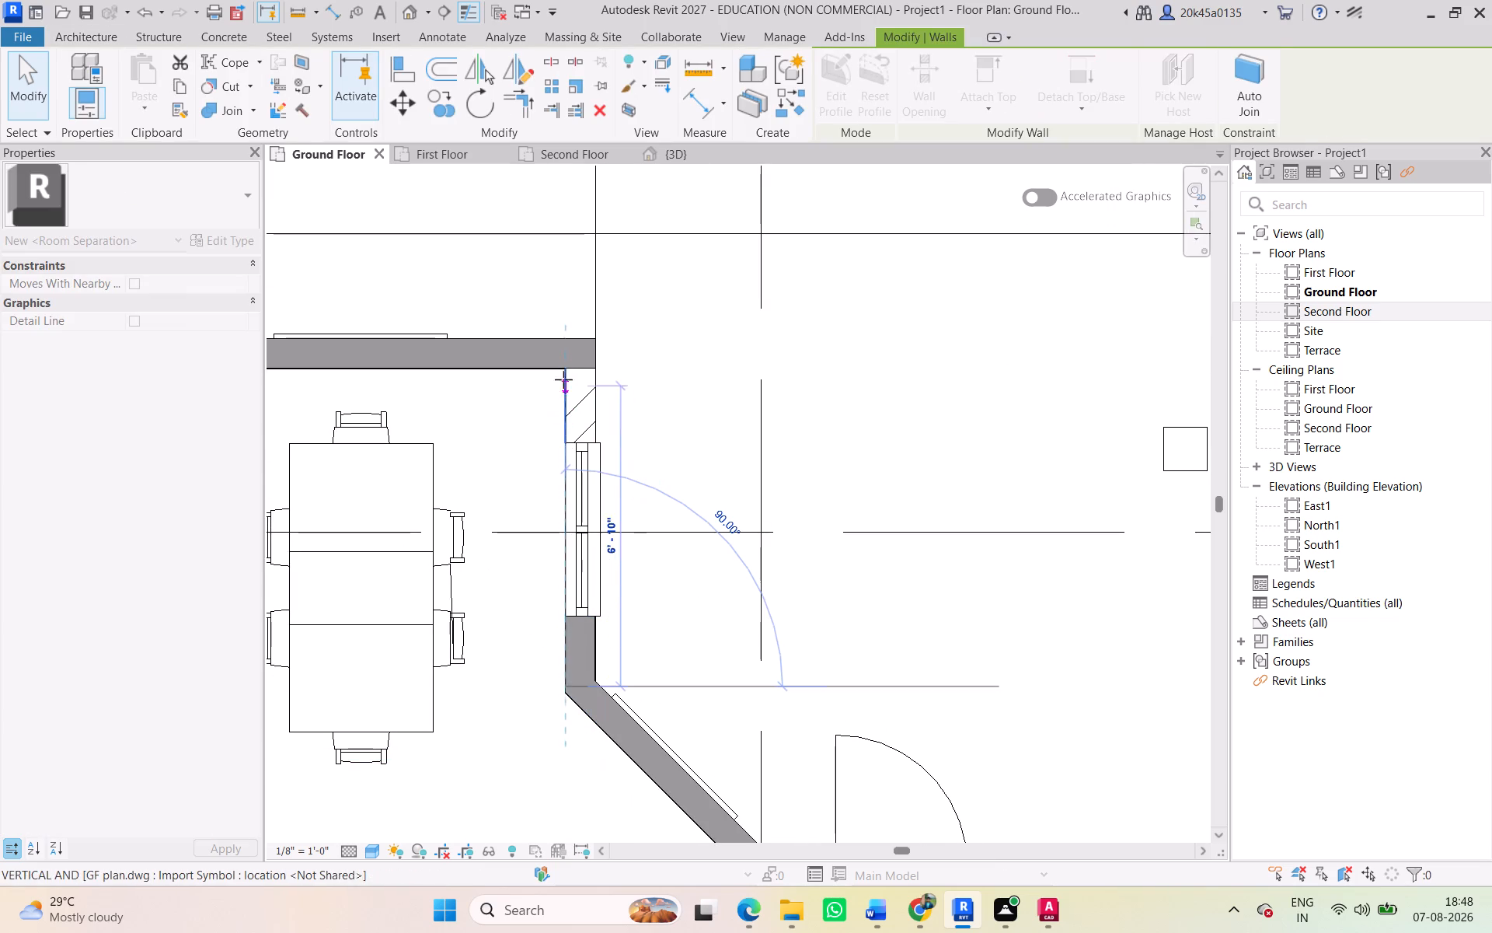
left_click_drag(563, 379, 566, 371)
left_click(679, 323)
Examine the ground floor plan around the dining room, kitchen and outer walls for walls still missing.
scroll(553, 368, "down", 2)
middle_click_drag(565, 392, 829, 415)
scroll(731, 444, "down", 3)
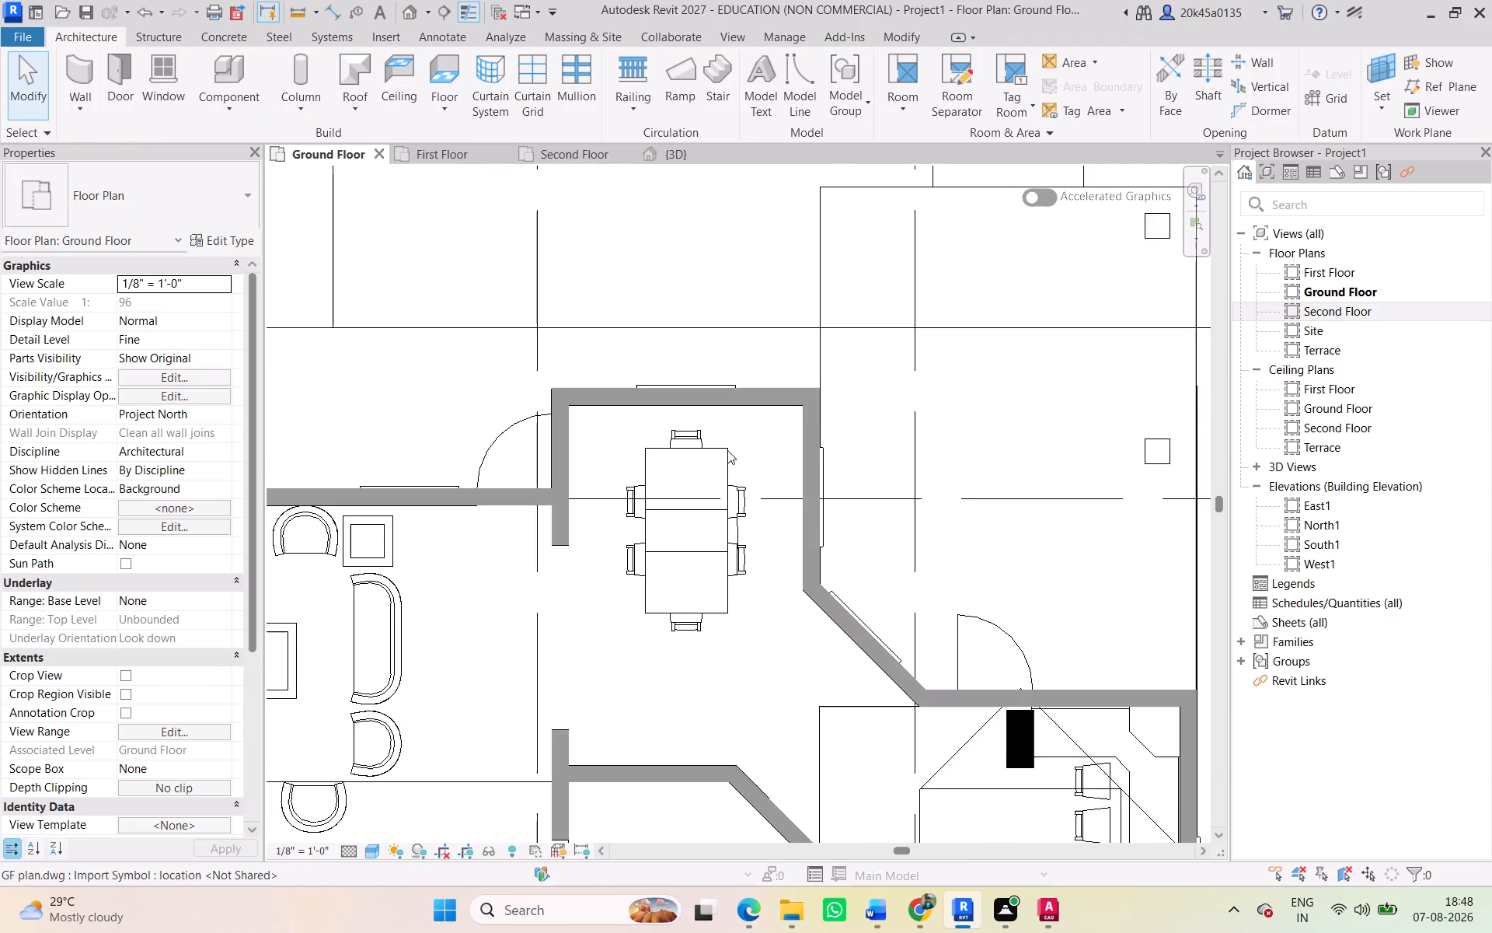
middle_click_drag(727, 450, 779, 403)
scroll(682, 521, "down", 3)
middle_click_drag(679, 527, 693, 370)
scroll(532, 446, "down", 3)
middle_click_drag(531, 448, 751, 414)
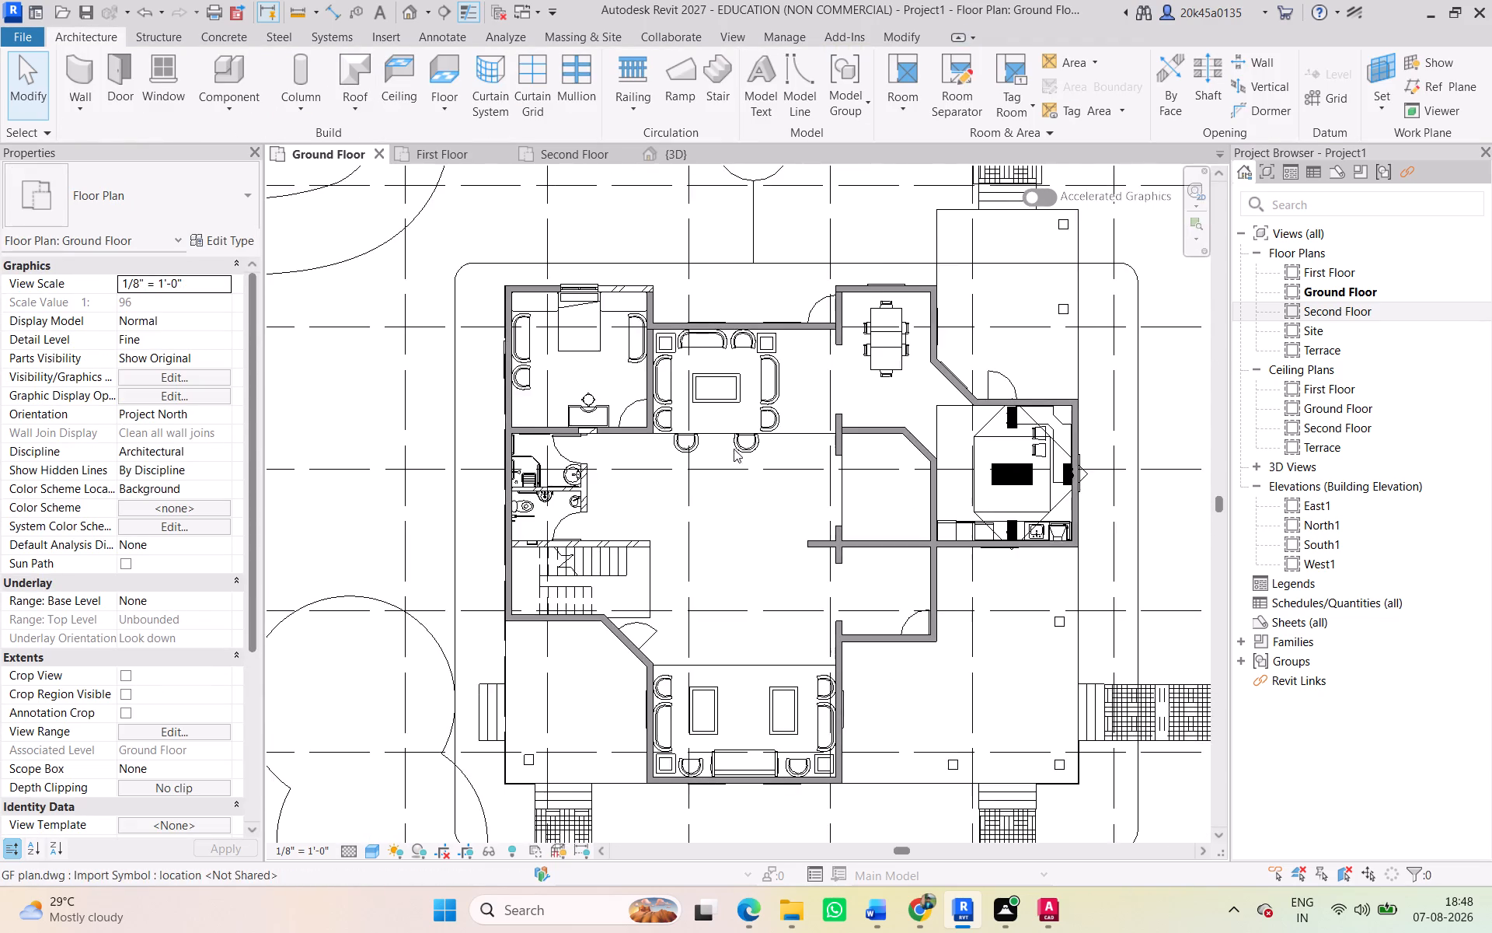
scroll(734, 455, "down", 2)
middle_click_drag(734, 456, 604, 439)
middle_click_drag(758, 469, 492, 546)
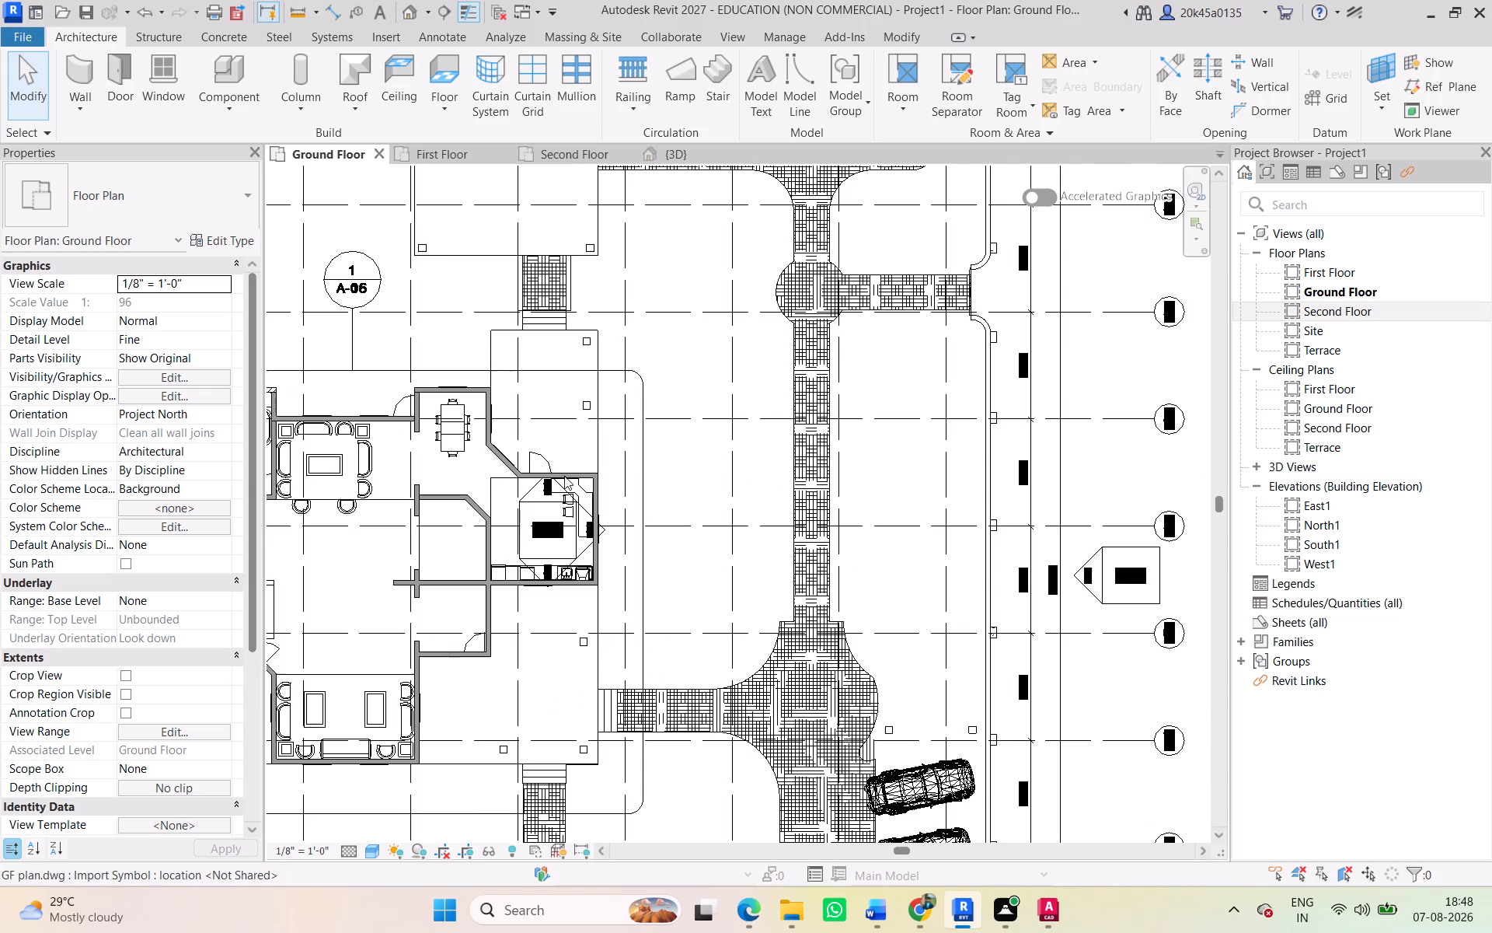
scroll(570, 466, "up", 3)
middle_click_drag(572, 465, 608, 423)
scroll(593, 445, "up", 4)
left_click(722, 397)
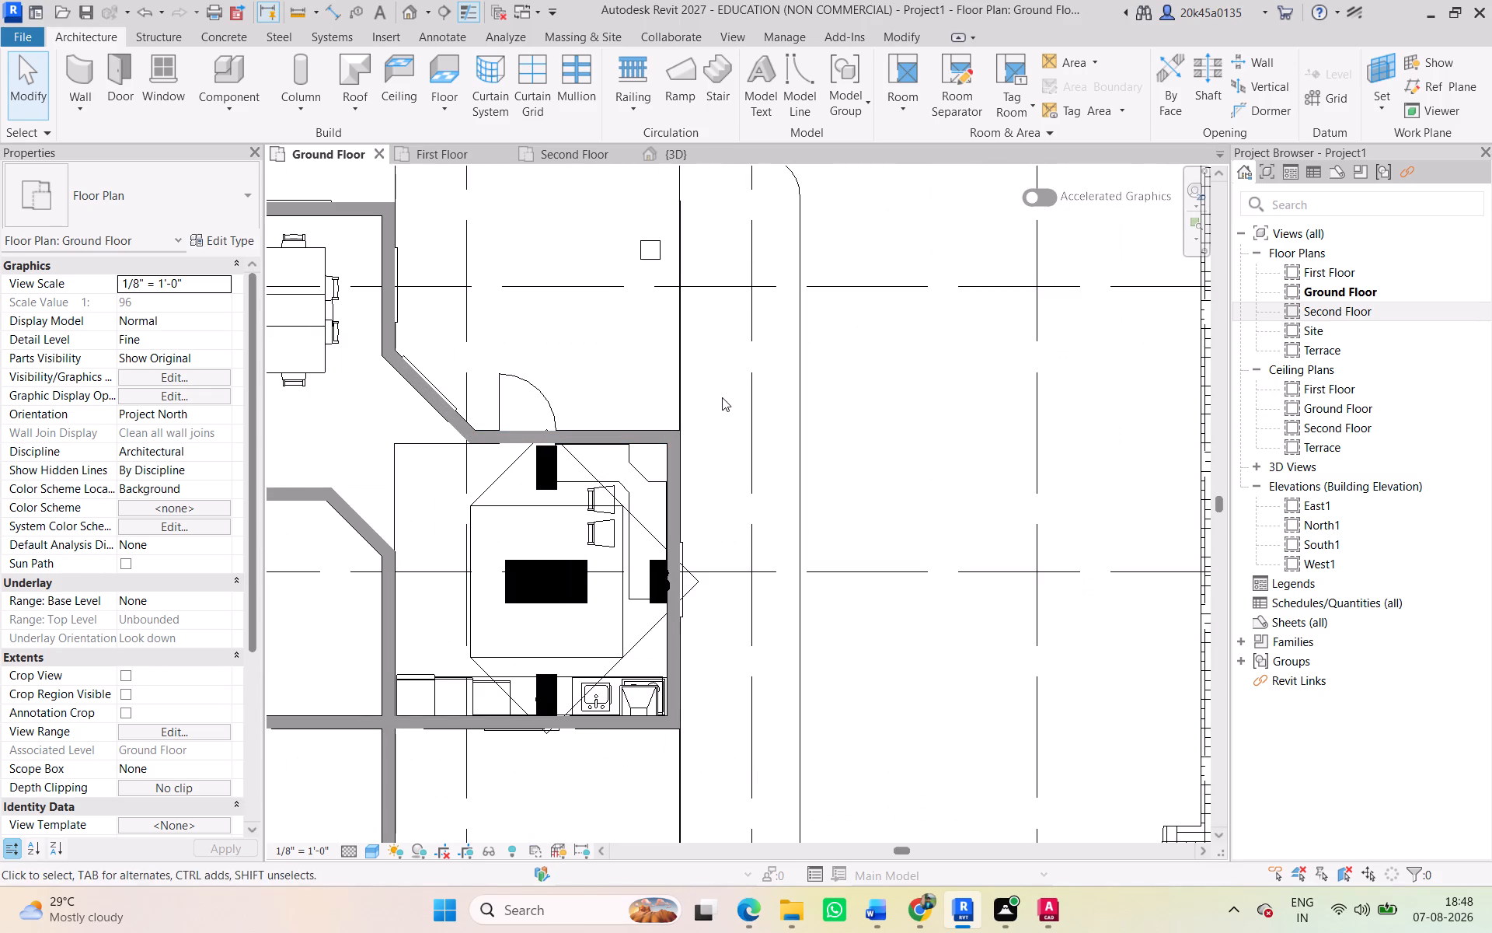
scroll(688, 612, "down", 3)
middle_click_drag(770, 572, 908, 500)
scroll(622, 621, "down", 2)
middle_click_drag(731, 594, 826, 568)
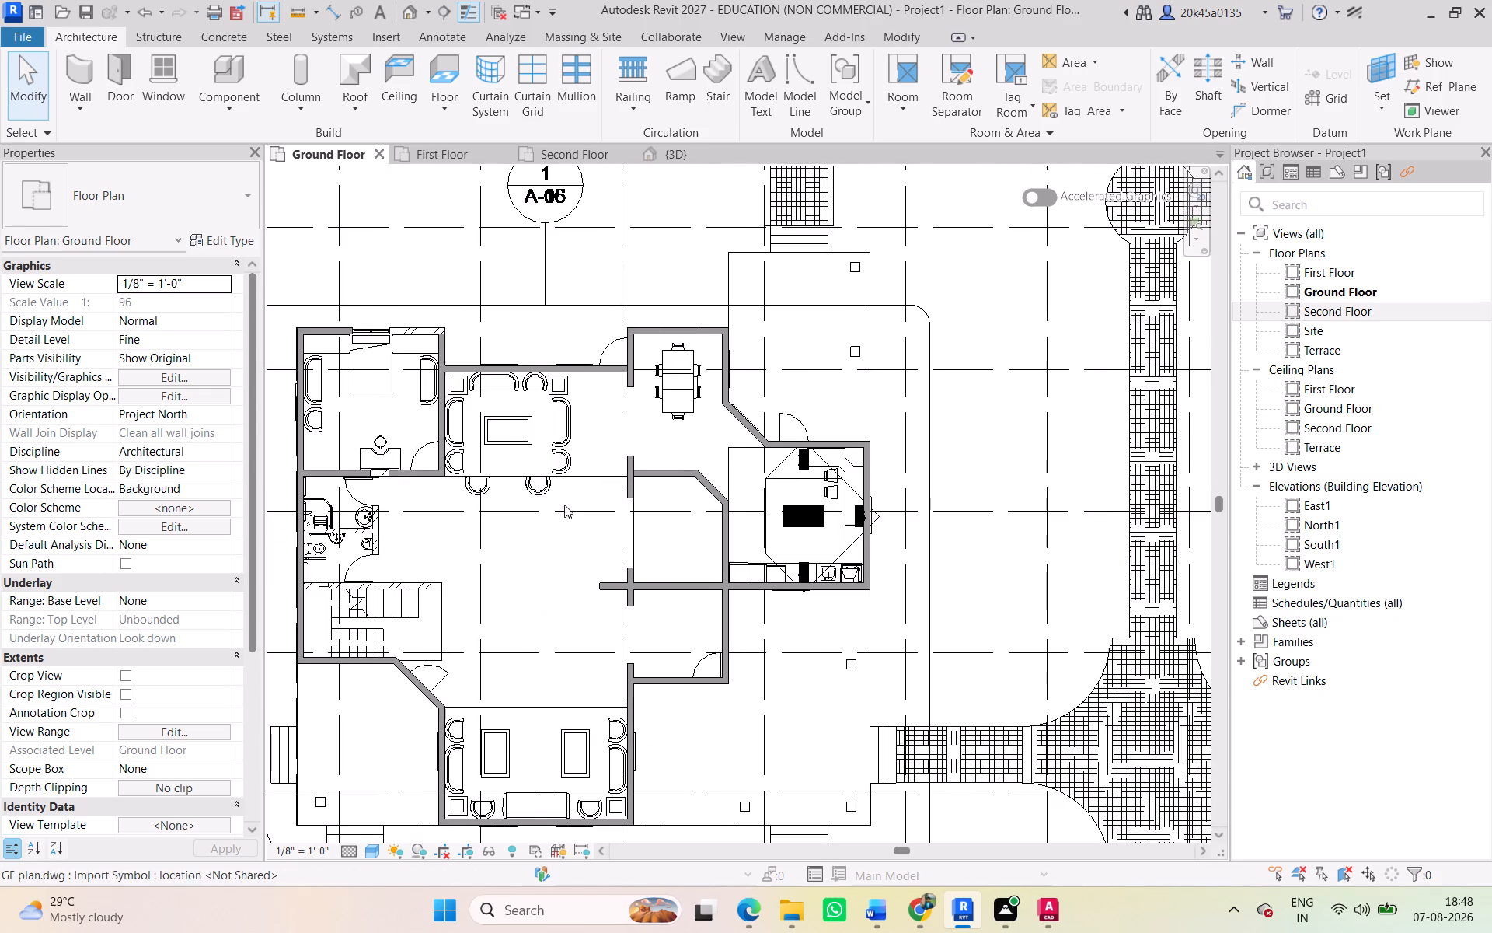
scroll(524, 516, "down", 2)
Measure the thickness of the untraced hatched wall between the toilet and the staircase with an aligned dimension.
middle_click_drag(524, 516, 828, 387)
scroll(658, 479, "up", 5)
scroll(733, 443, "up", 3)
middle_click_drag(736, 461, 700, 540)
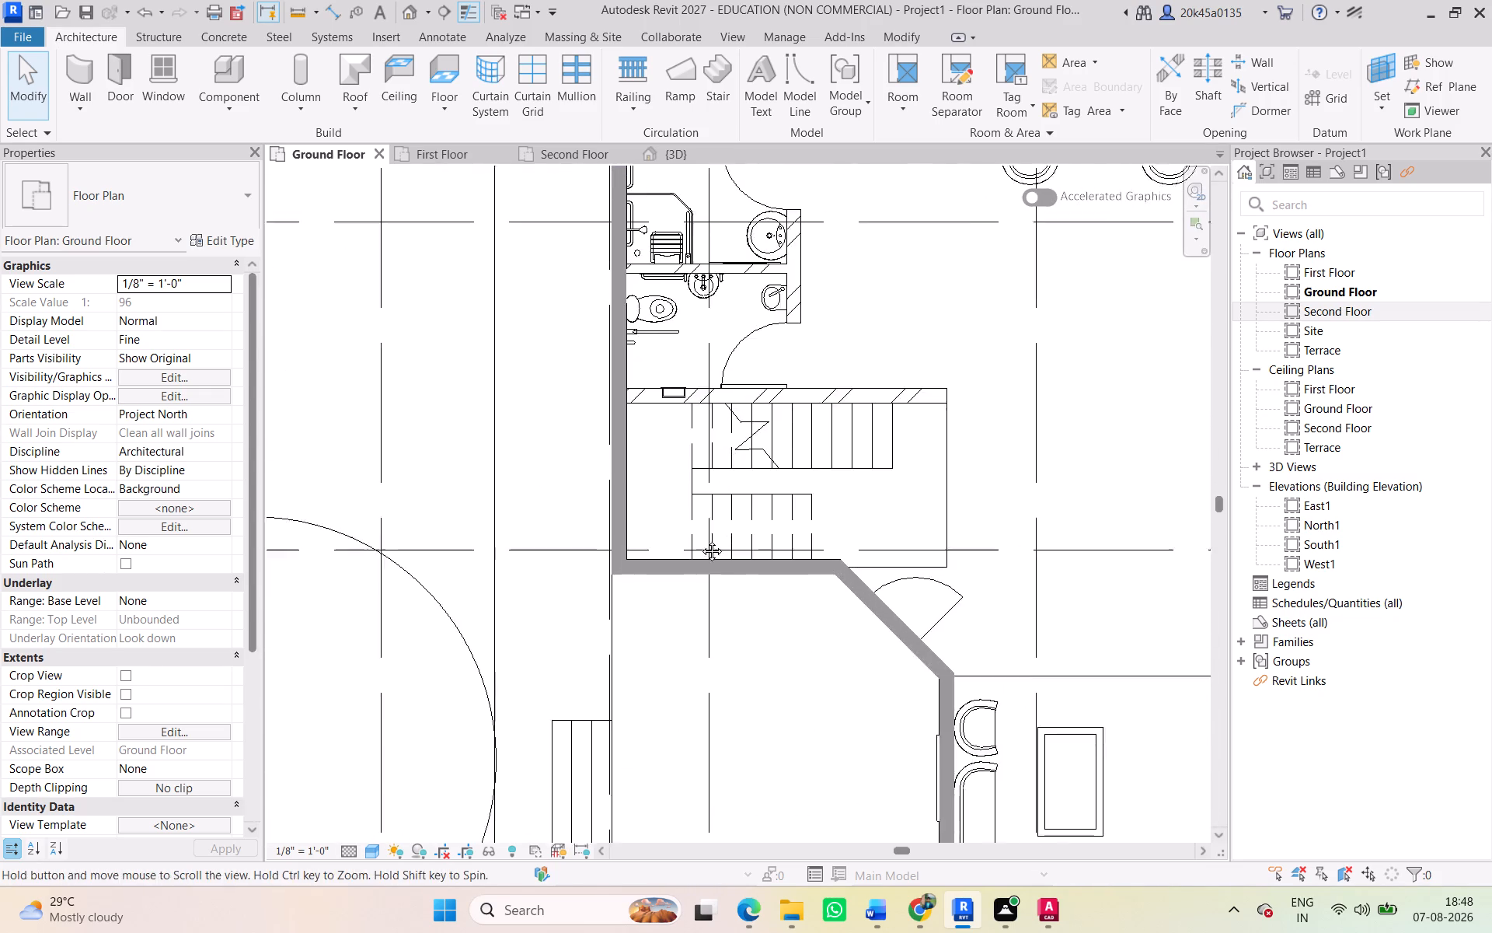
middle_click_drag(700, 540, 664, 588)
scroll(633, 482, "up", 4)
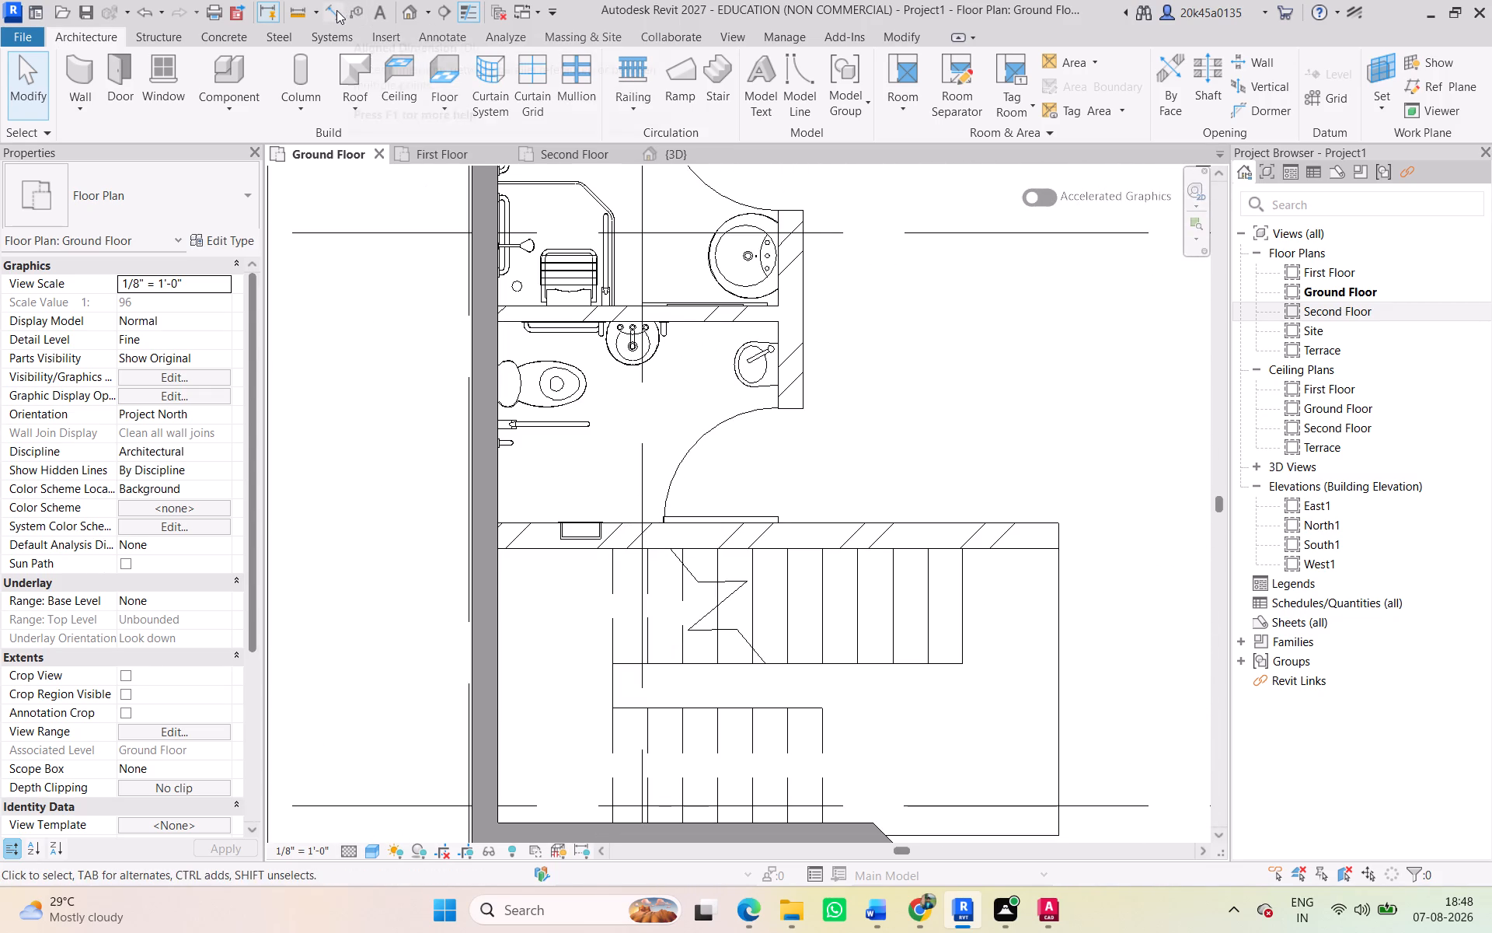
left_click(336, 10)
left_click(550, 517)
left_click(548, 548)
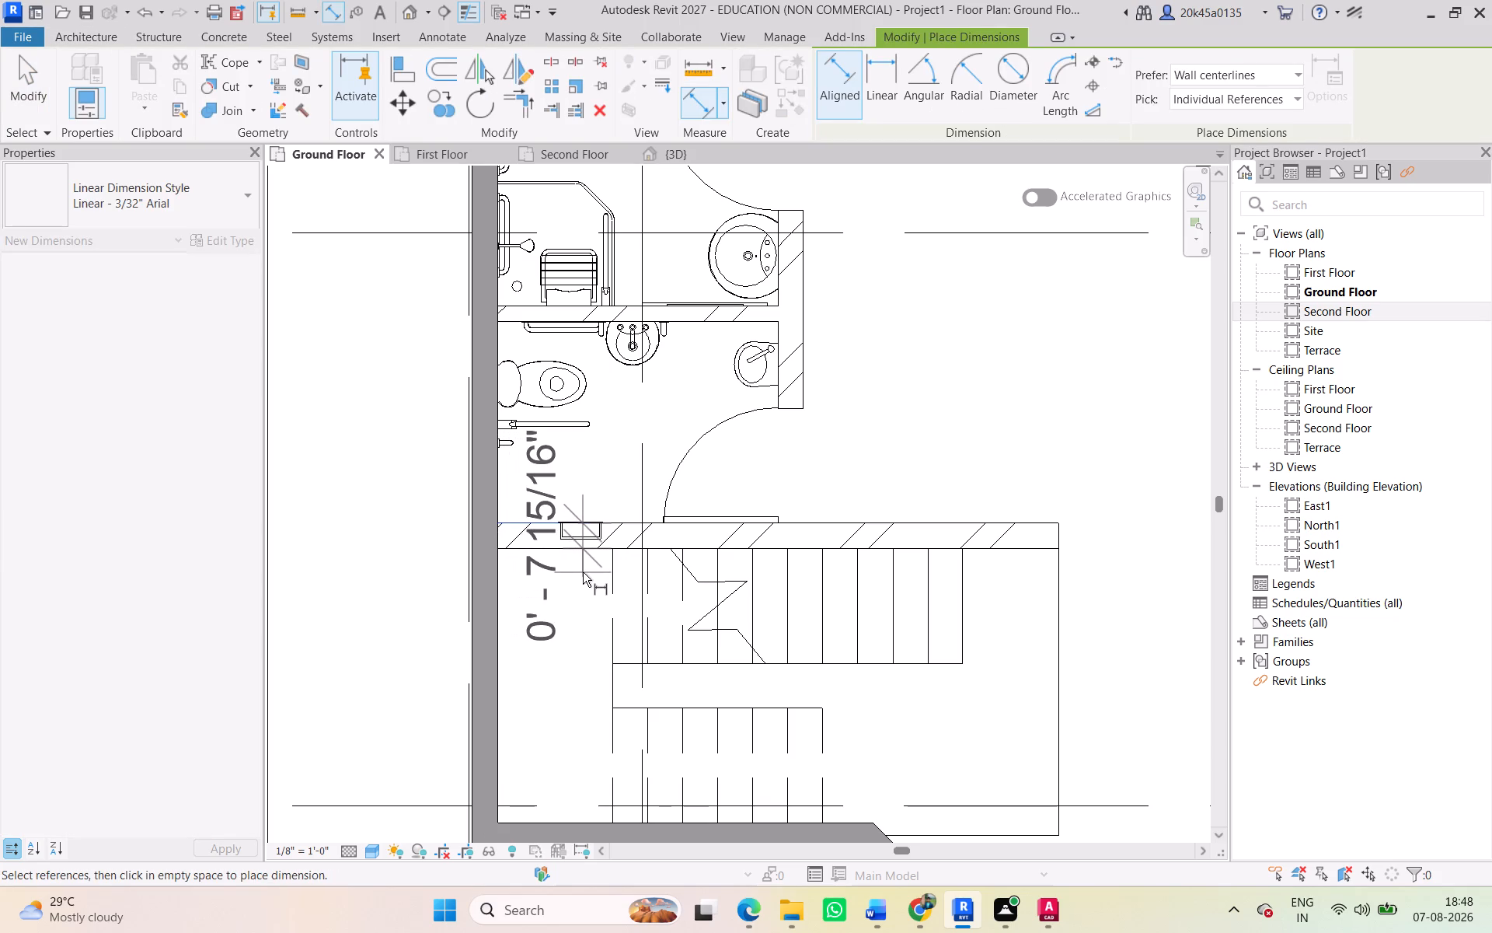
key("Escape")
Examine the walls around the staircase, sitting area, kitchen and toilets against the linked plan.
scroll(563, 572, "down", 4)
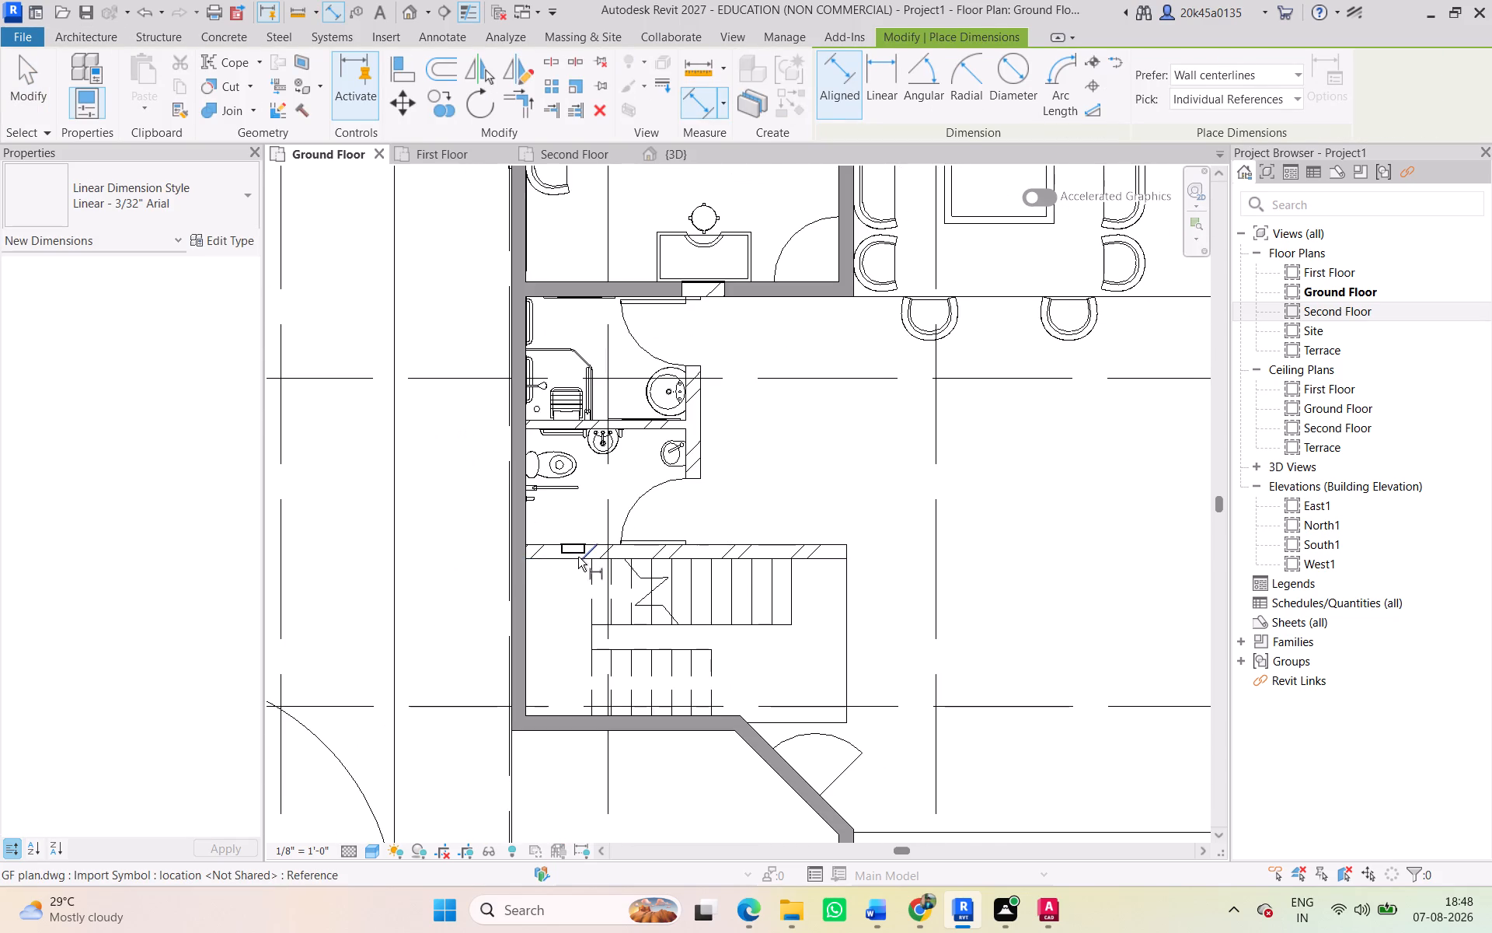
scroll(578, 557, "down", 2)
scroll(568, 553, "up", 9)
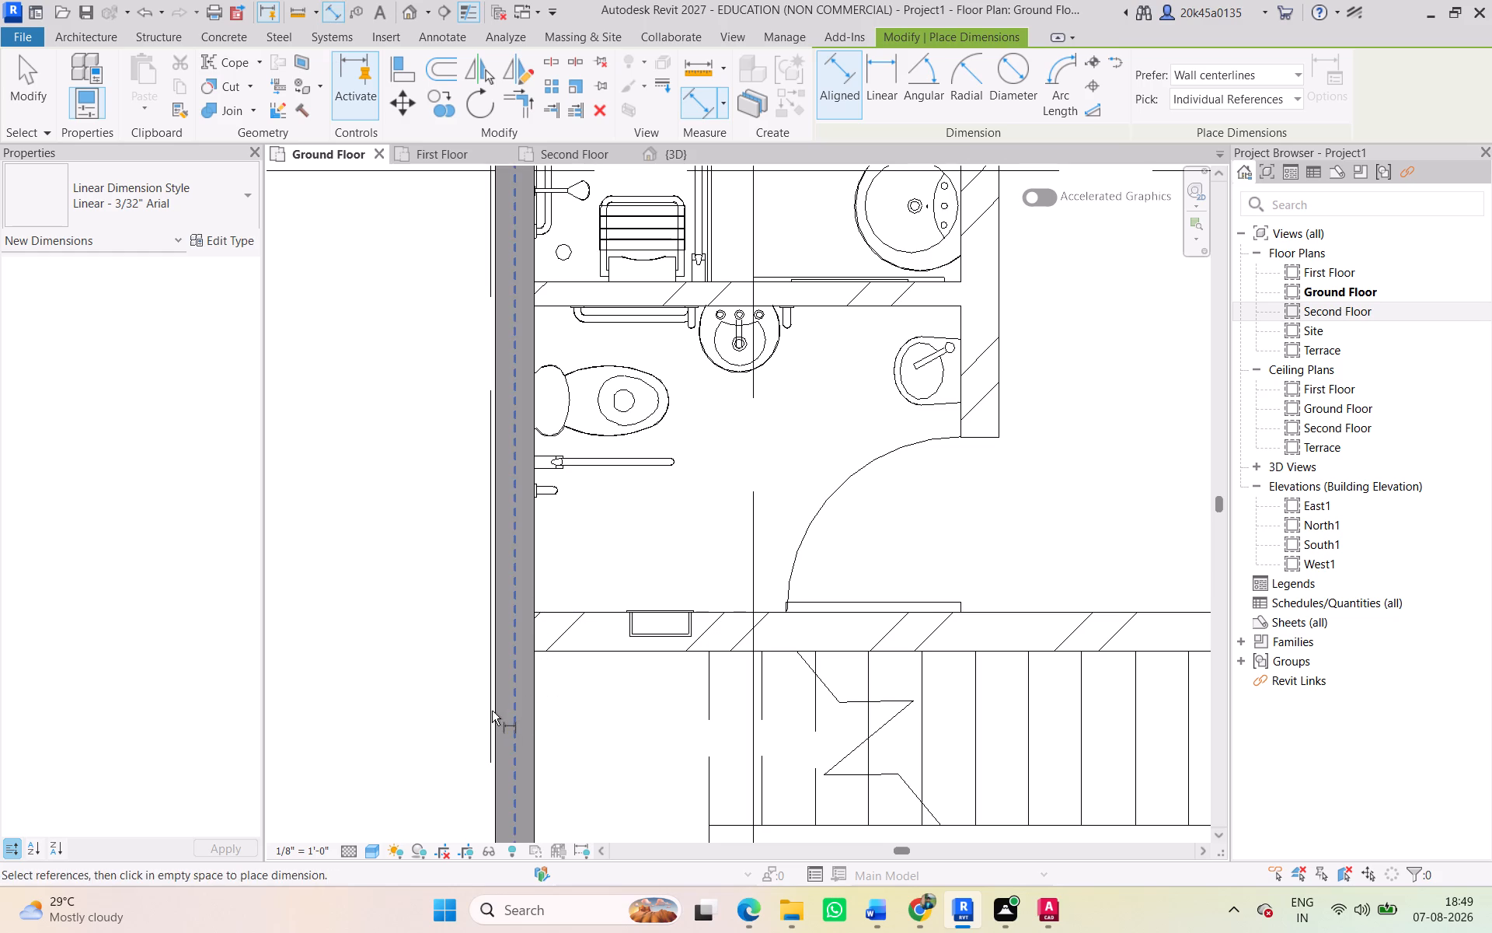
scroll(488, 697, "down", 3)
middle_click_drag(477, 689, 447, 330)
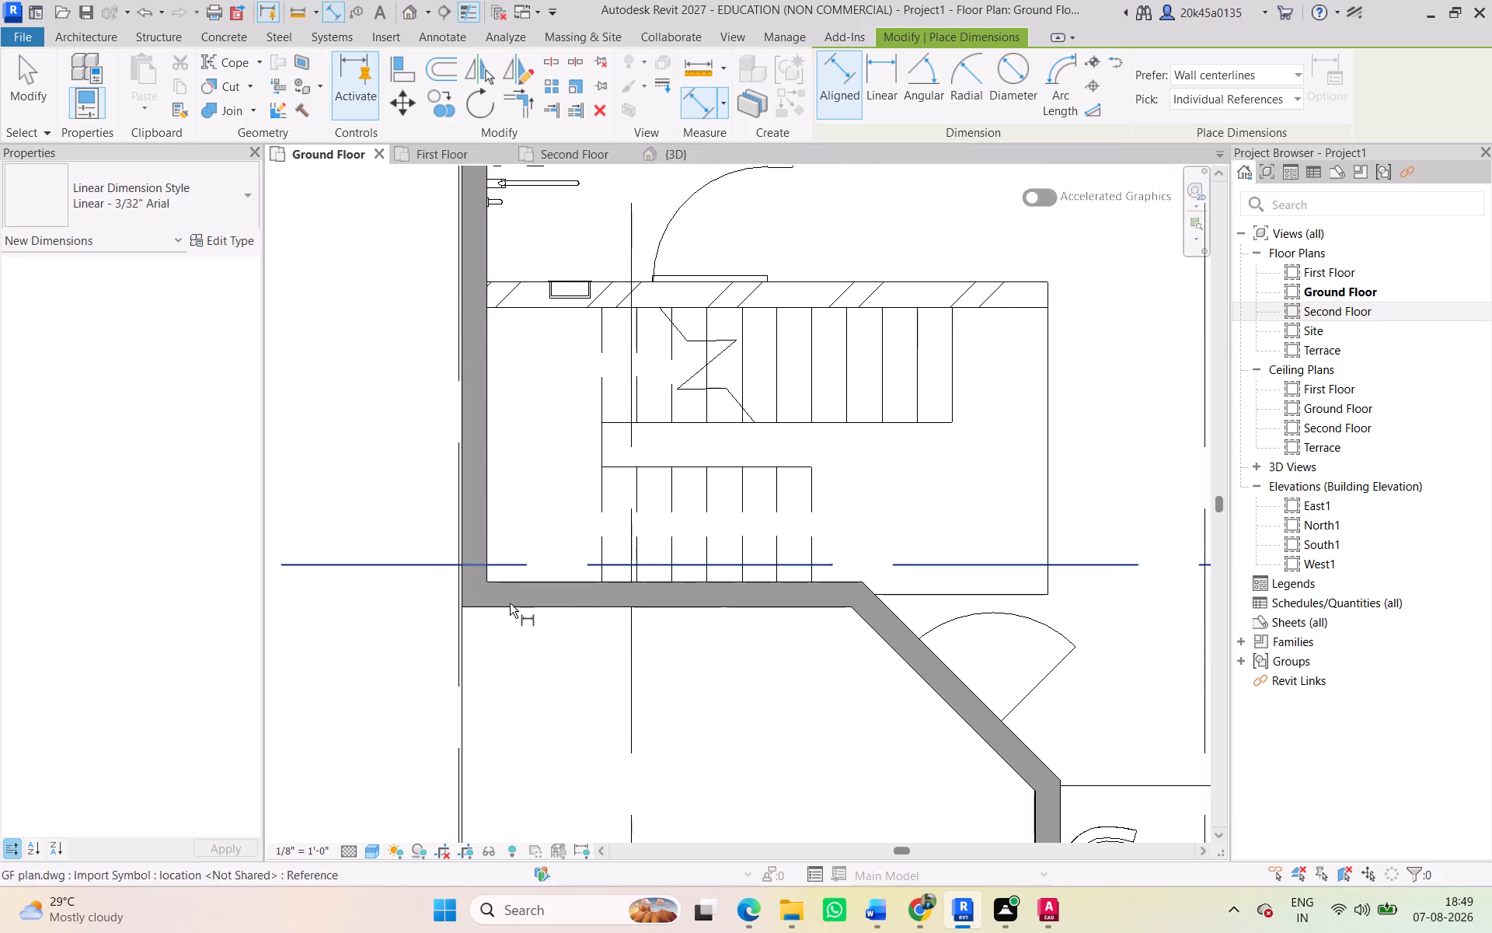
scroll(891, 638, "down", 2)
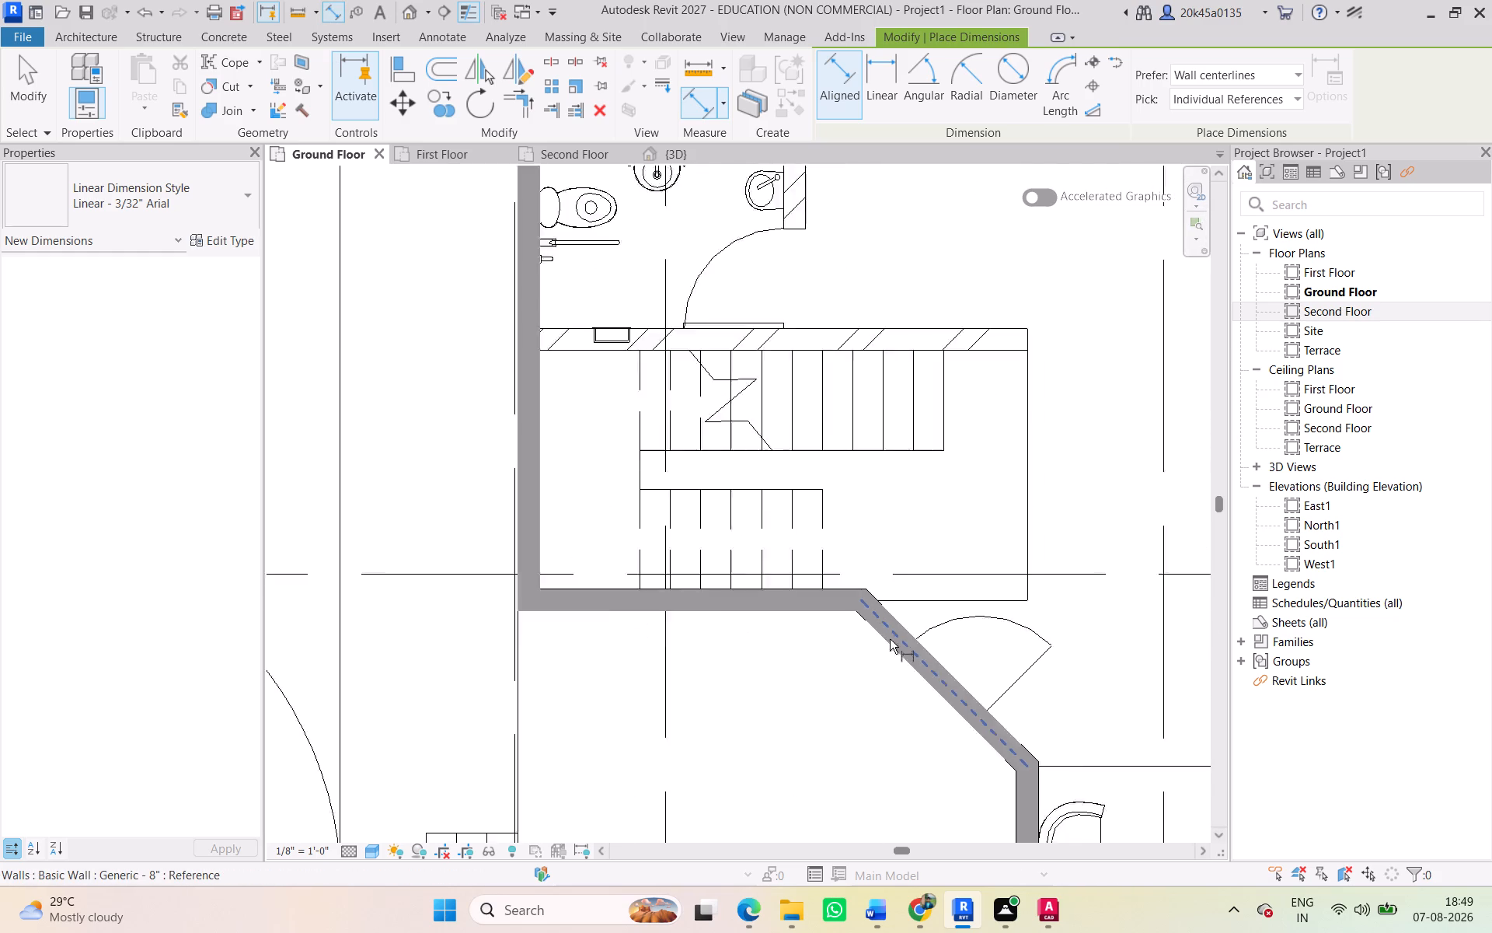
scroll(890, 639, "down", 2)
middle_click_drag(874, 632, 622, 372)
scroll(823, 537, "down", 1)
middle_click_drag(822, 538, 546, 569)
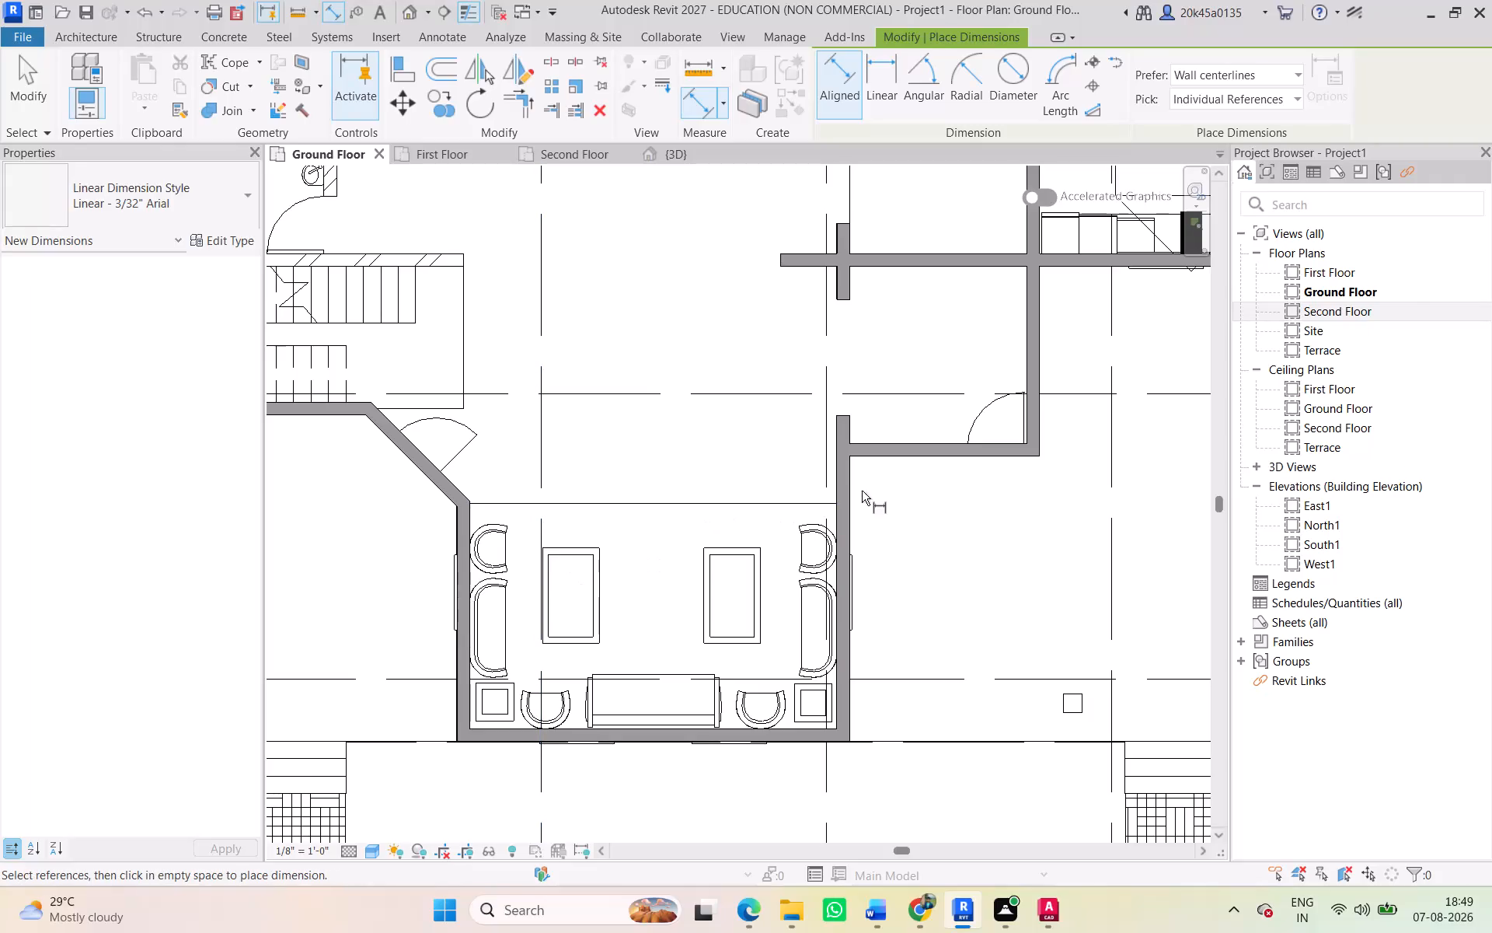
key("Escape")
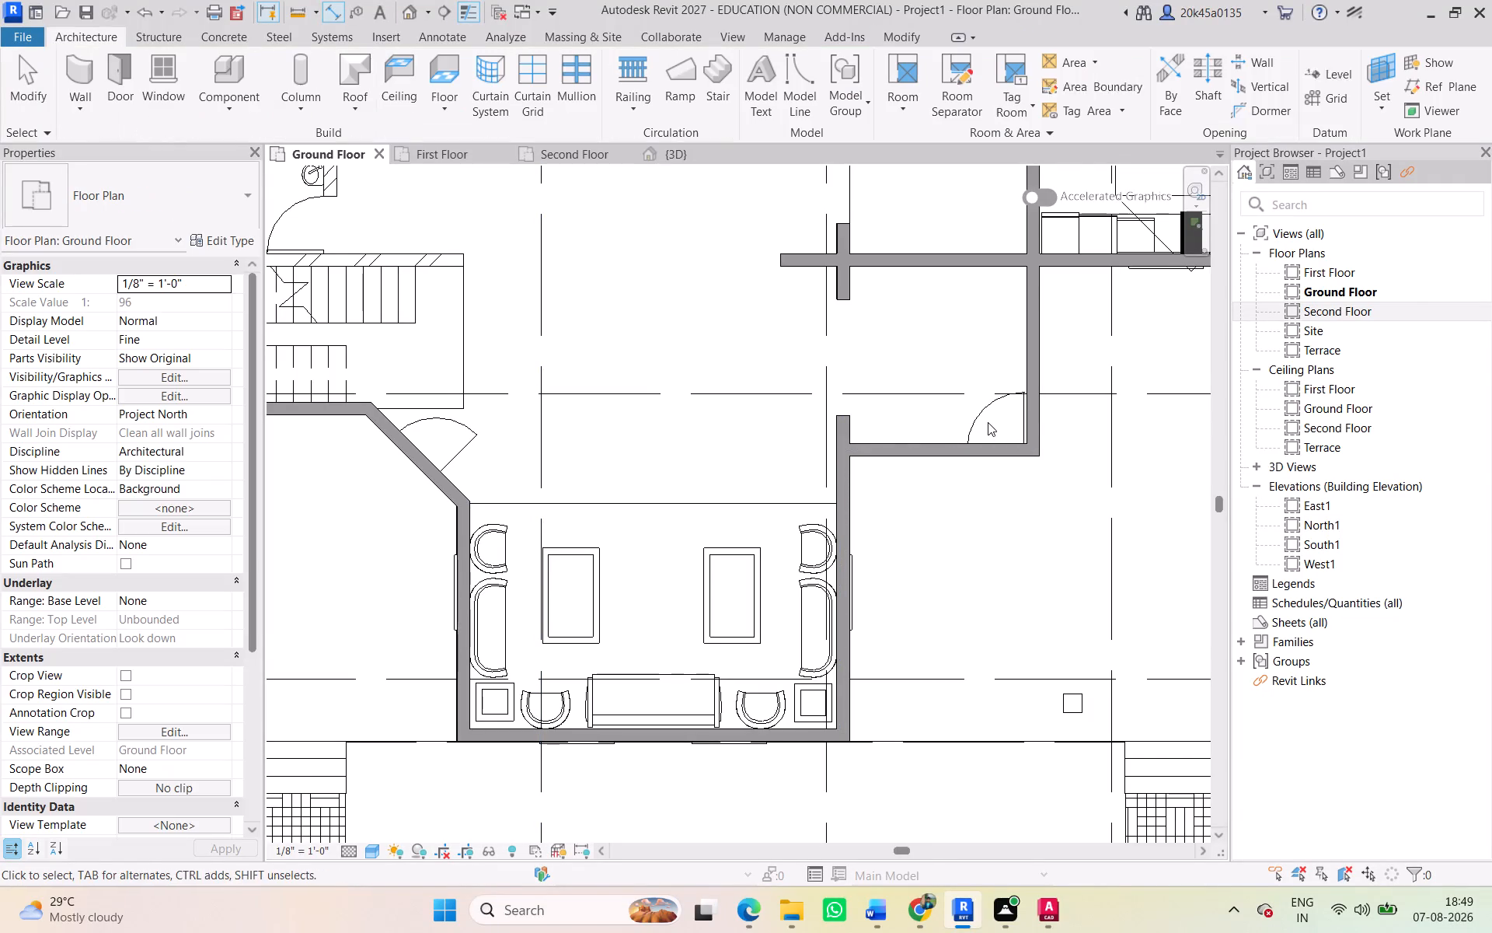
scroll(988, 421, "down", 2)
middle_click_drag(988, 423, 638, 614)
middle_click_drag(793, 428, 874, 675)
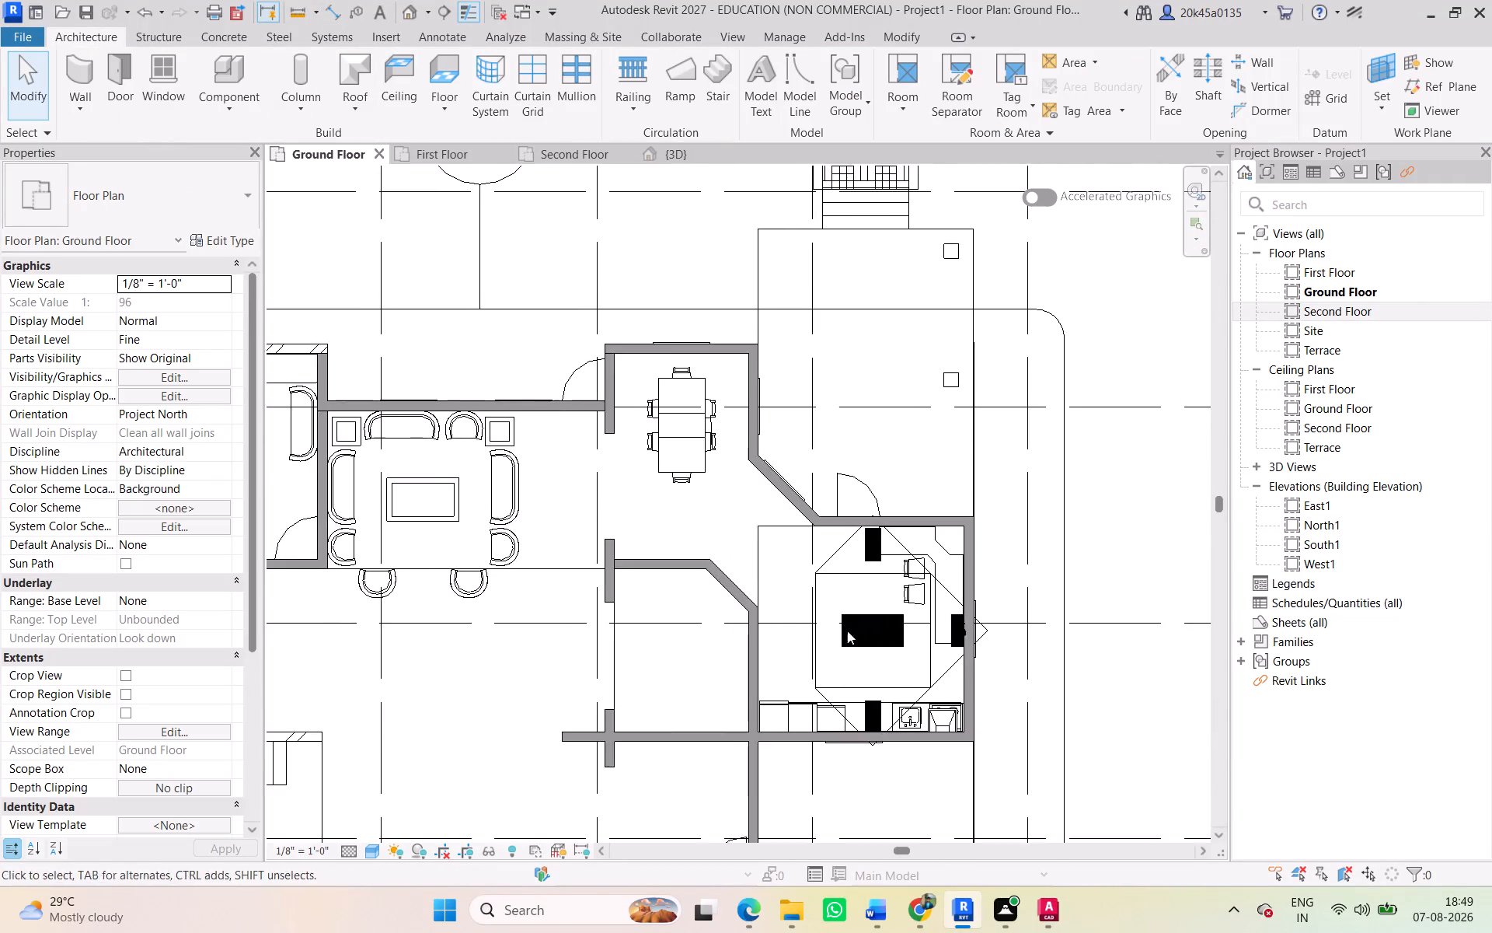
scroll(793, 578, "down", 4)
middle_click_drag(790, 578, 807, 515)
scroll(863, 546, "down", 3)
middle_click_drag(863, 550, 826, 399)
scroll(705, 568, "up", 5)
scroll(616, 528, "up", 2)
middle_click_drag(630, 539, 850, 713)
middle_click_drag(629, 496, 689, 602)
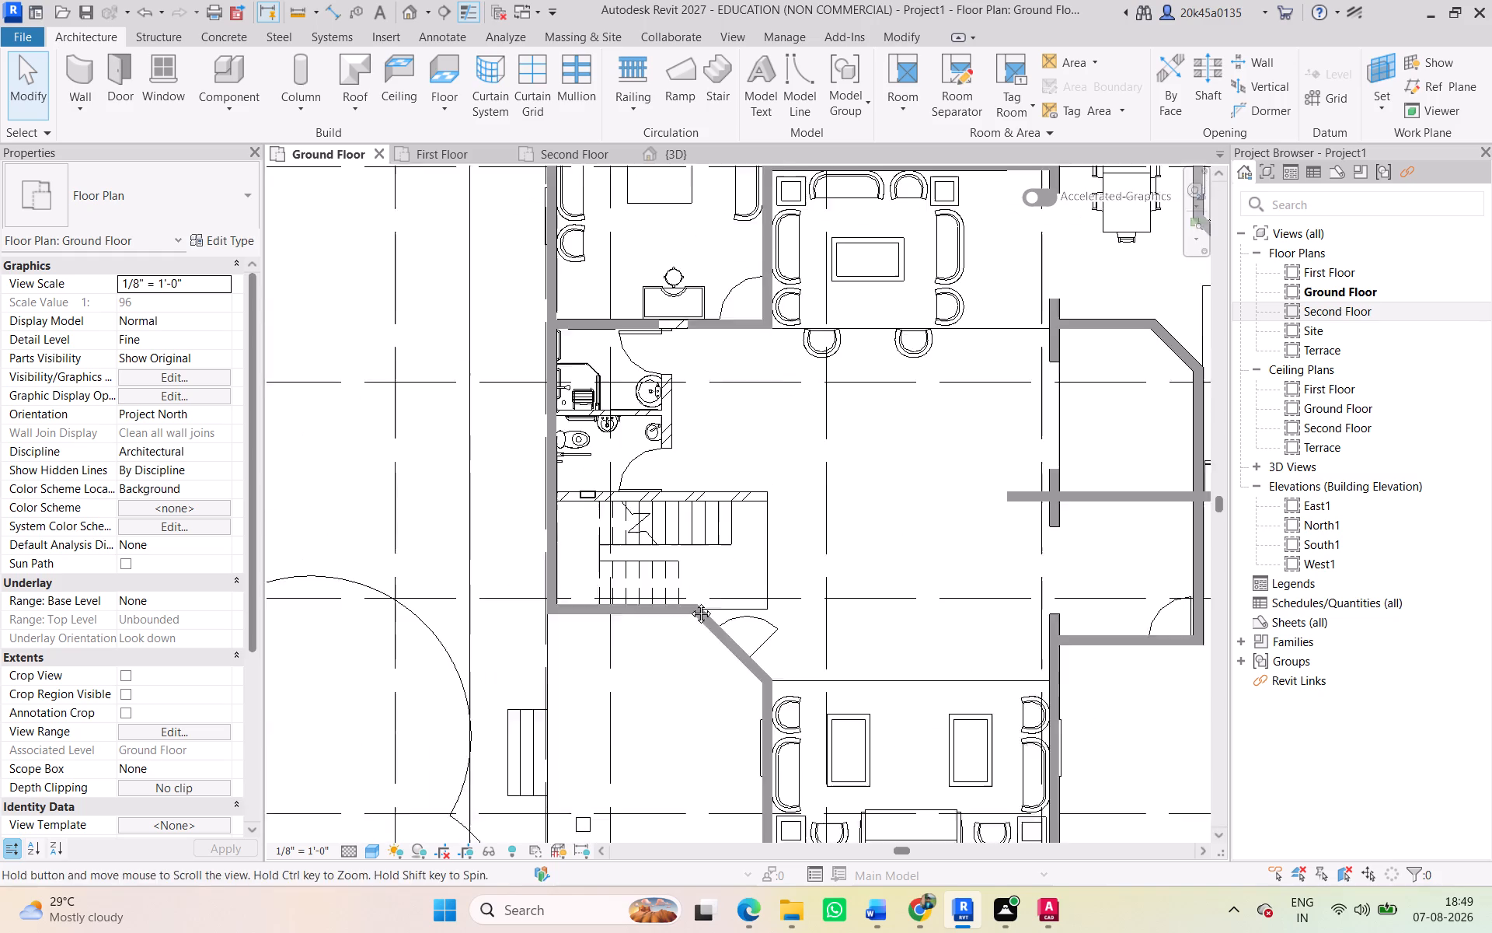
middle_click_drag(689, 602, 692, 607)
scroll(579, 507, "up", 14)
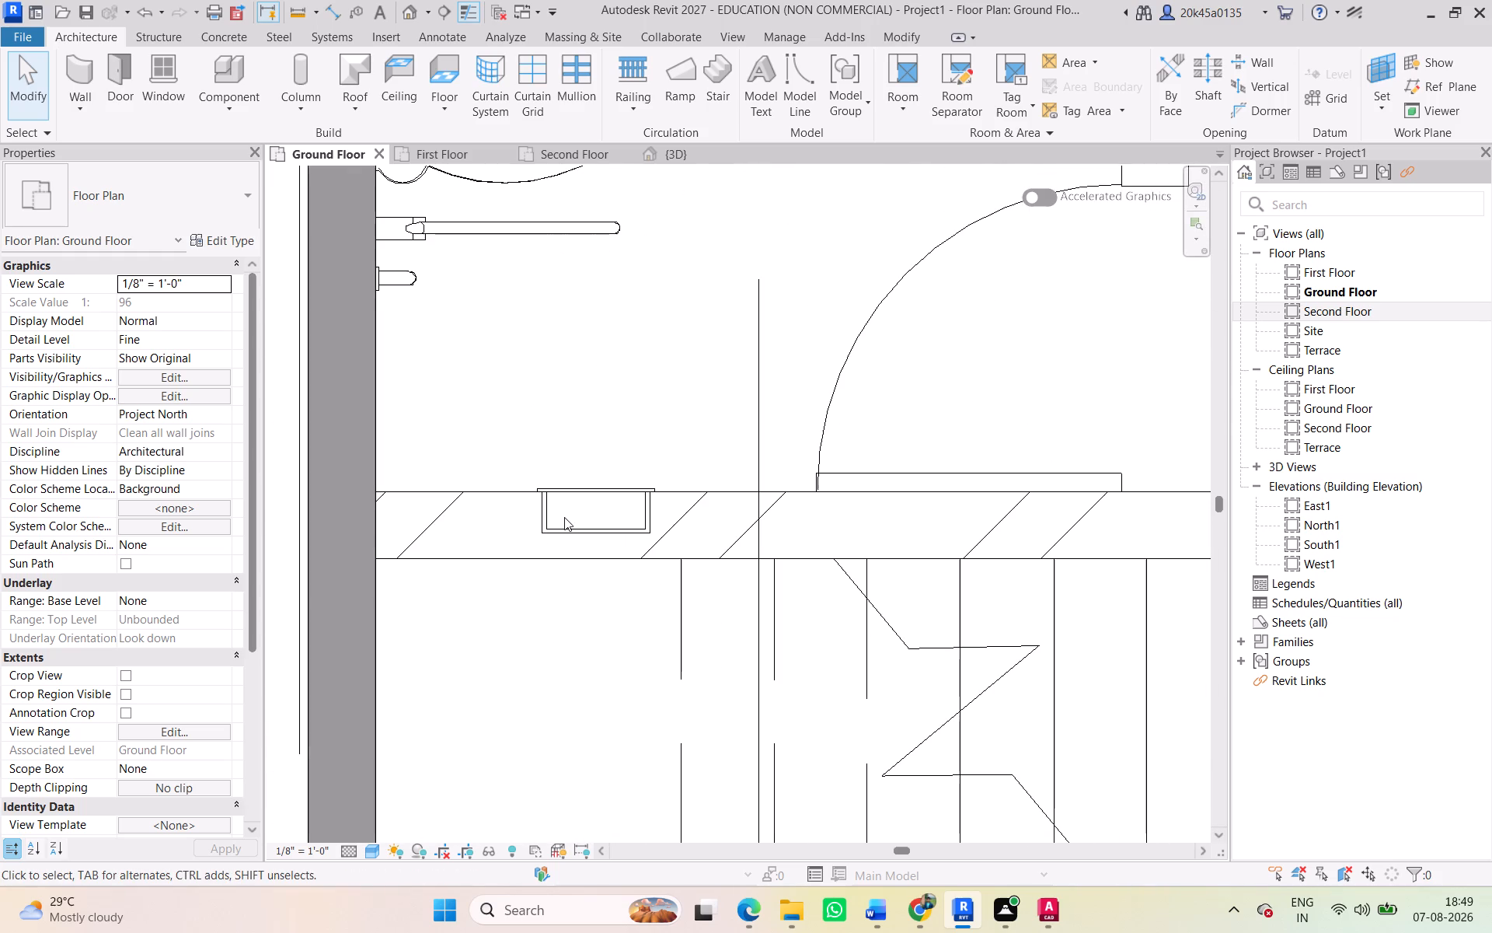
left_click(490, 407)
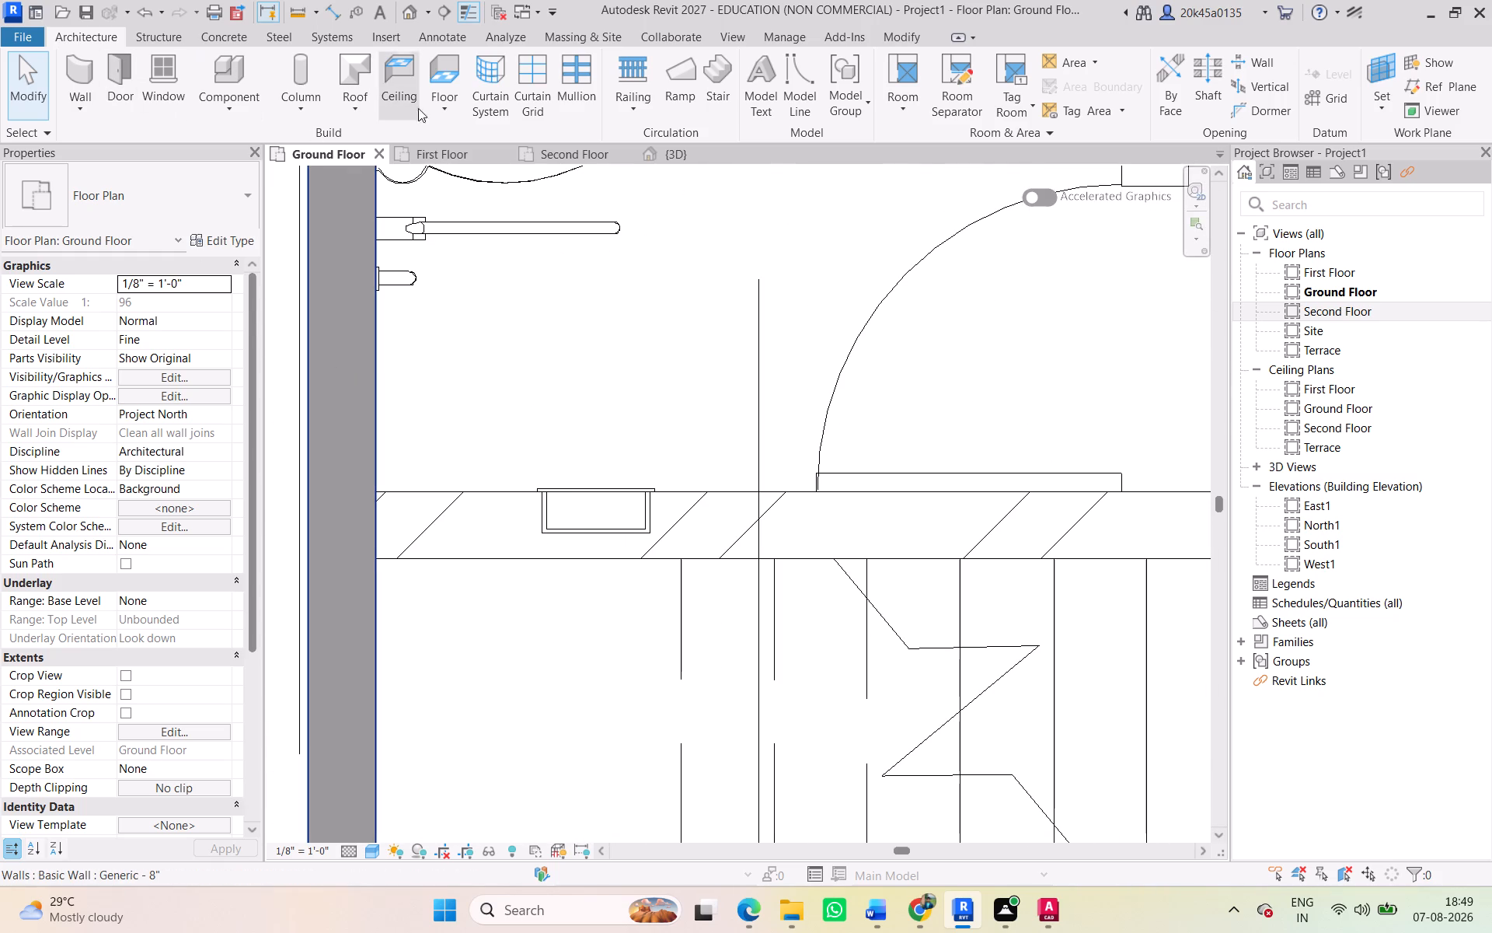
key("Escape")
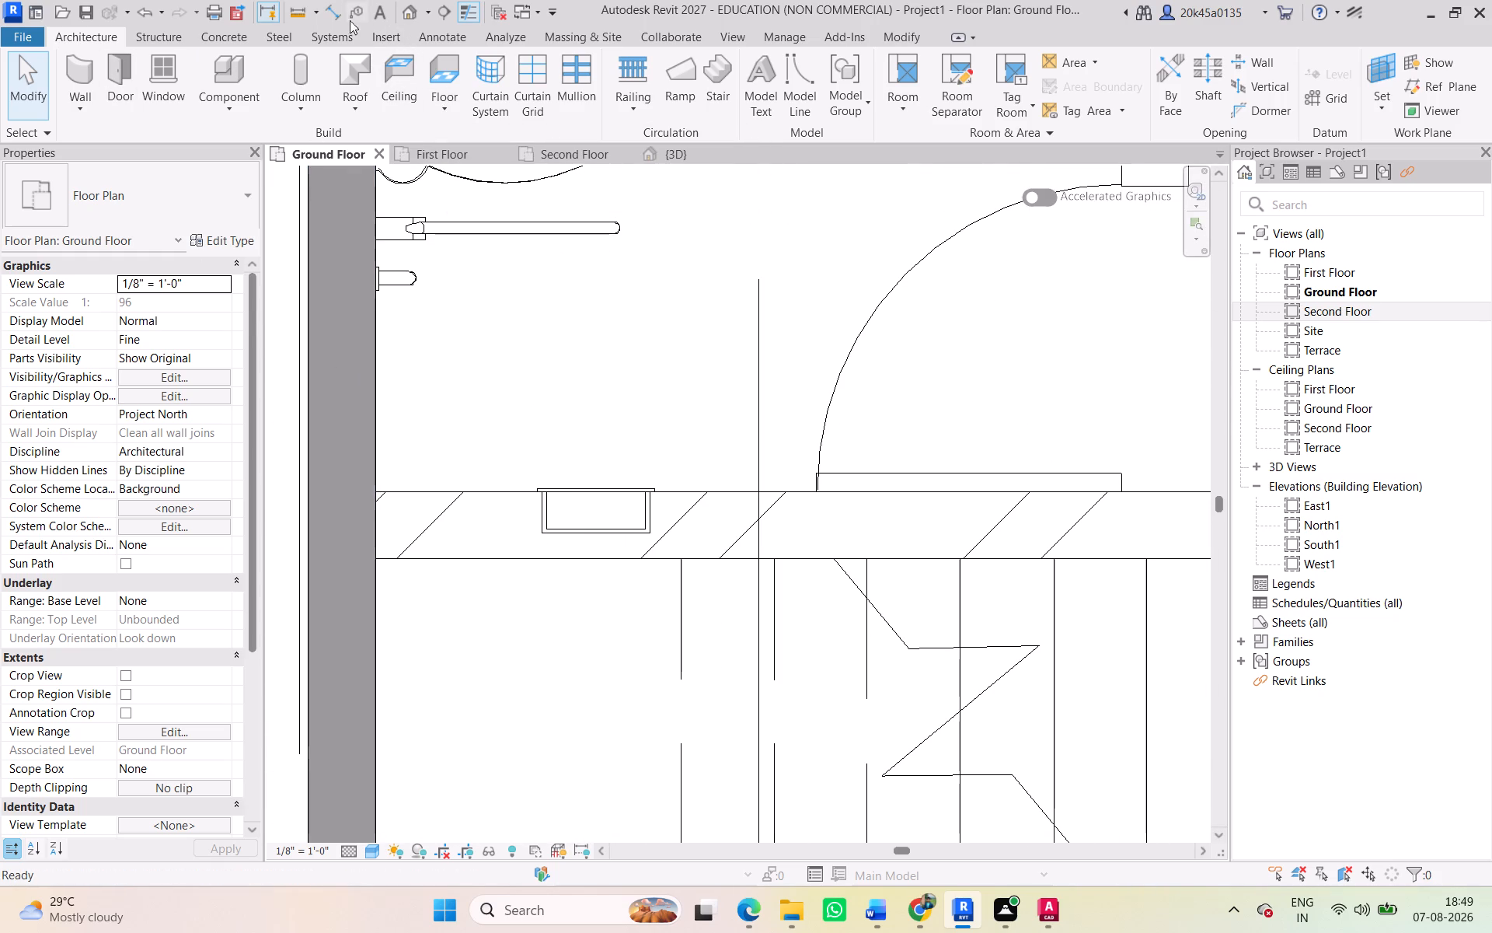
Measure the thickness of the northwest bedroom's untraced north wall east of the window with an aligned dimension.
left_click(327, 16)
scroll(465, 382, "down", 14)
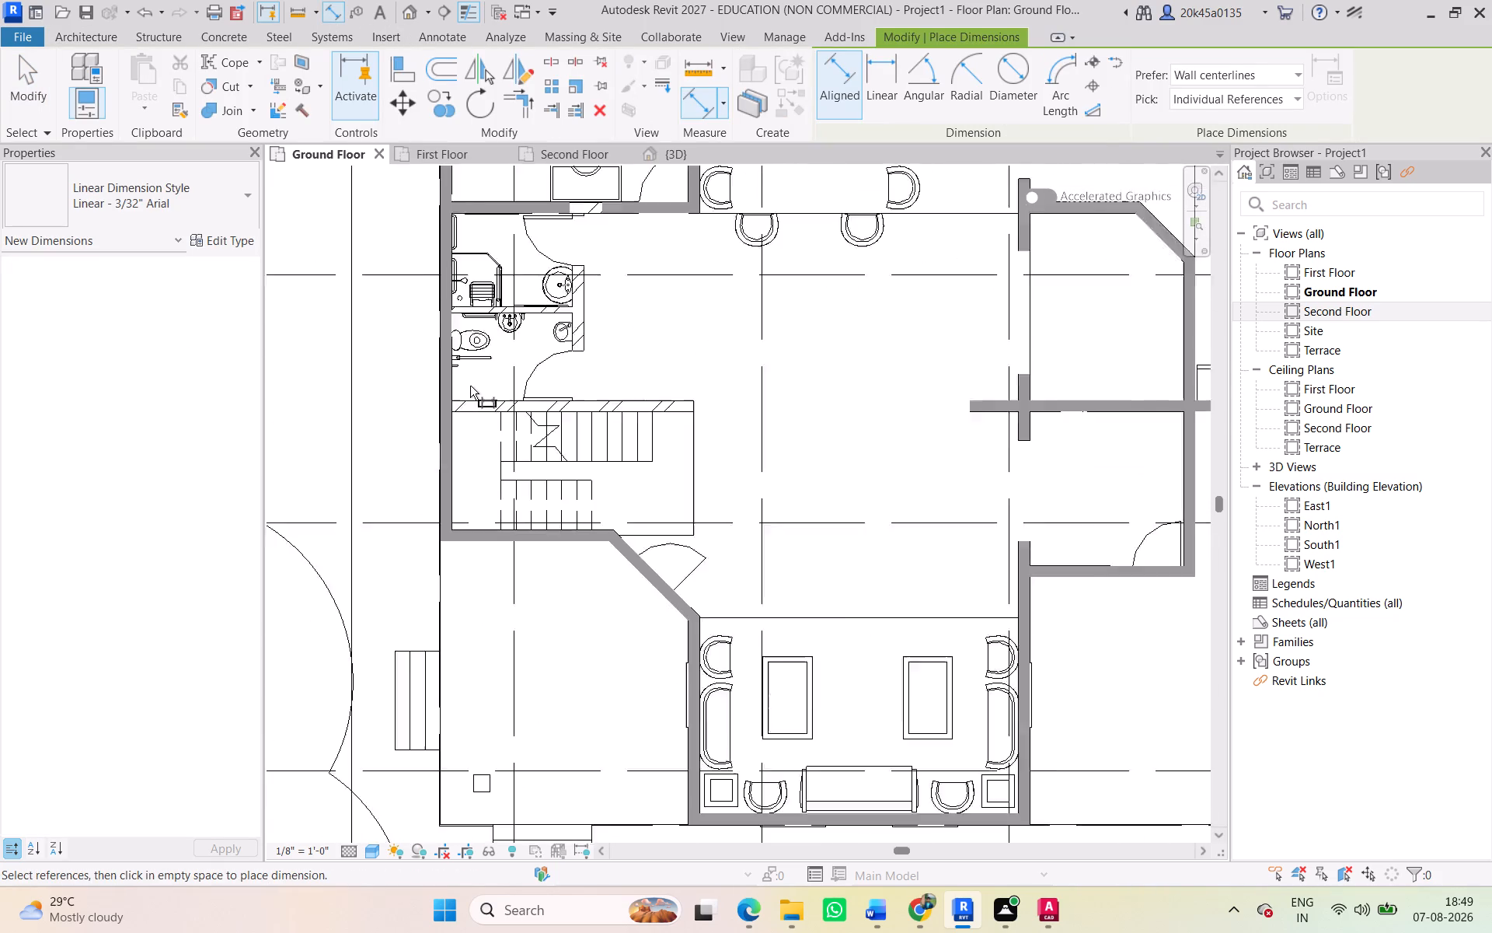
scroll(470, 386, "down", 7)
middle_click_drag(483, 395, 523, 494)
scroll(518, 358, "up", 15)
middle_click_drag(616, 359, 590, 602)
scroll(568, 521, "up", 4)
left_click(612, 500)
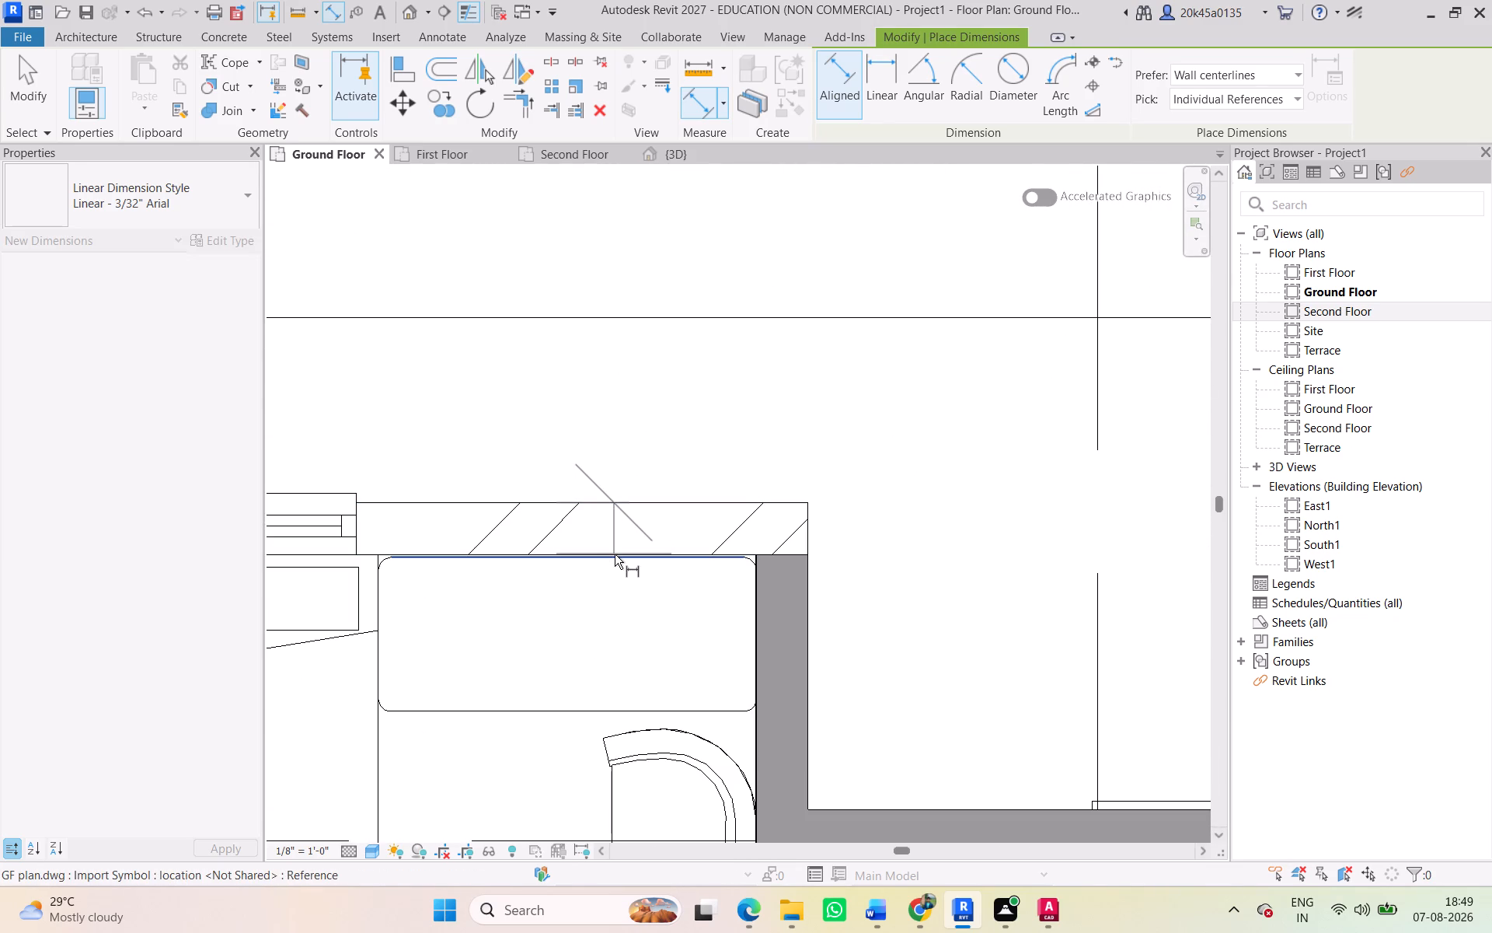
scroll(617, 554, "up", 5)
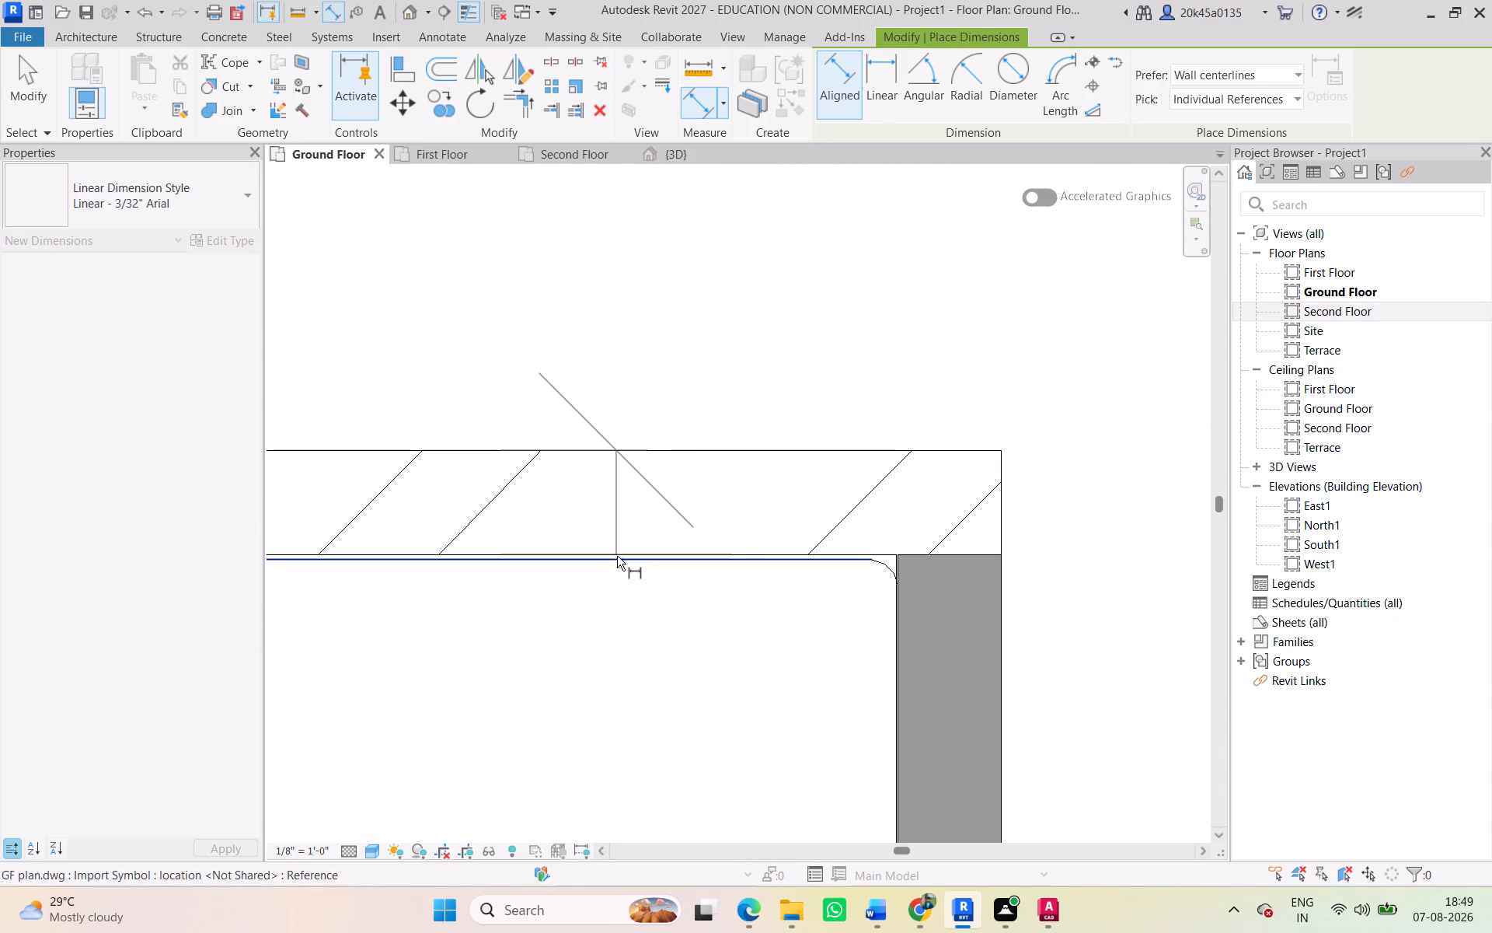
scroll(654, 553, "up", 5)
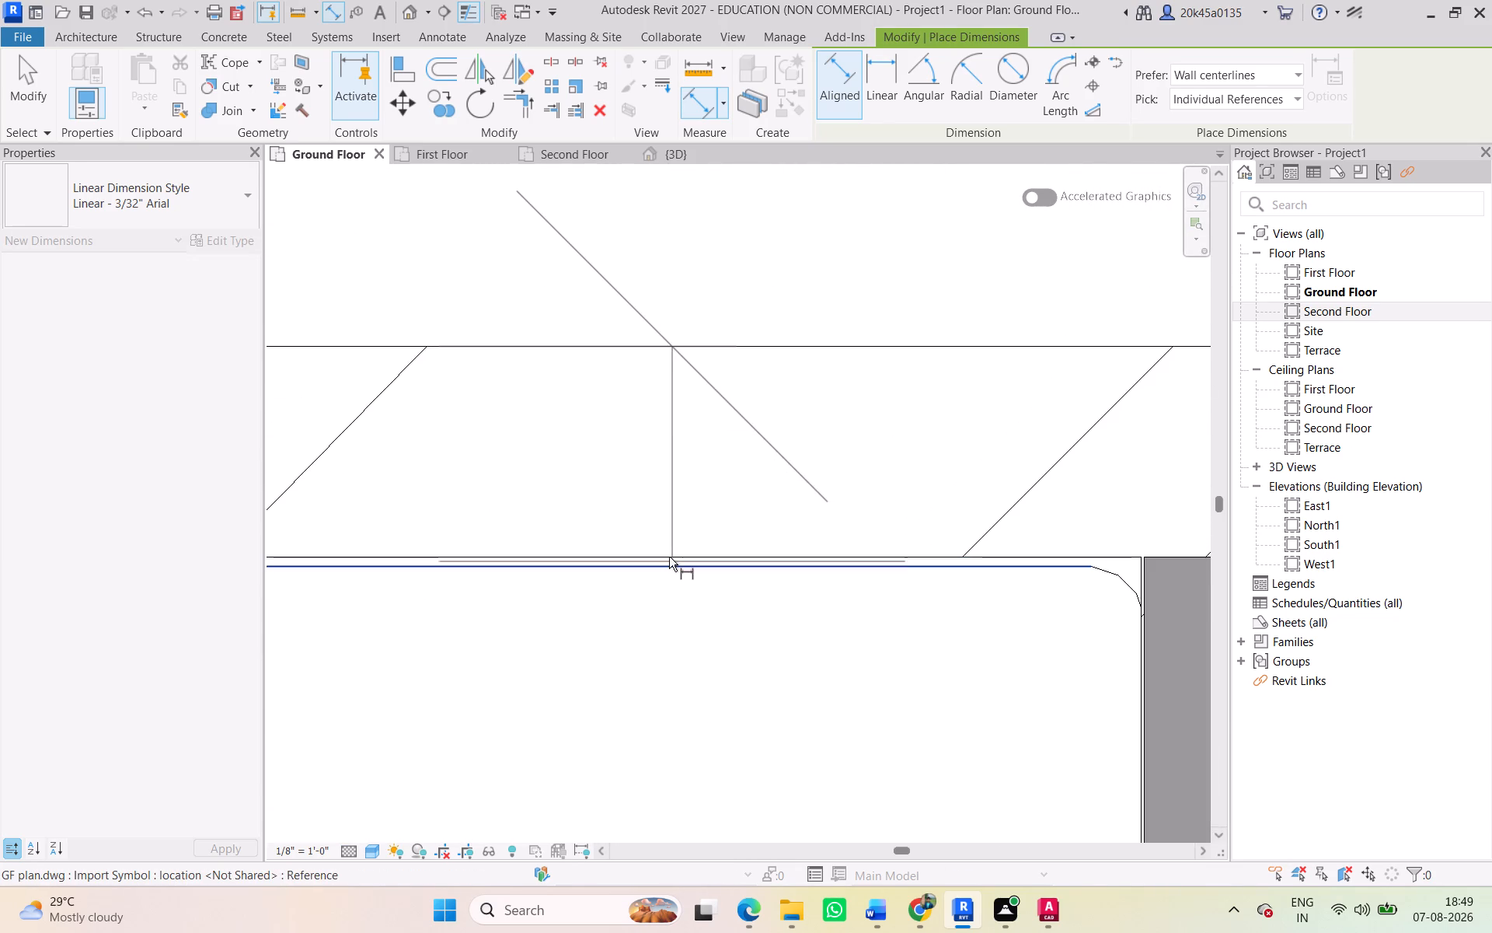
left_click(669, 557)
scroll(665, 495, "down", 8)
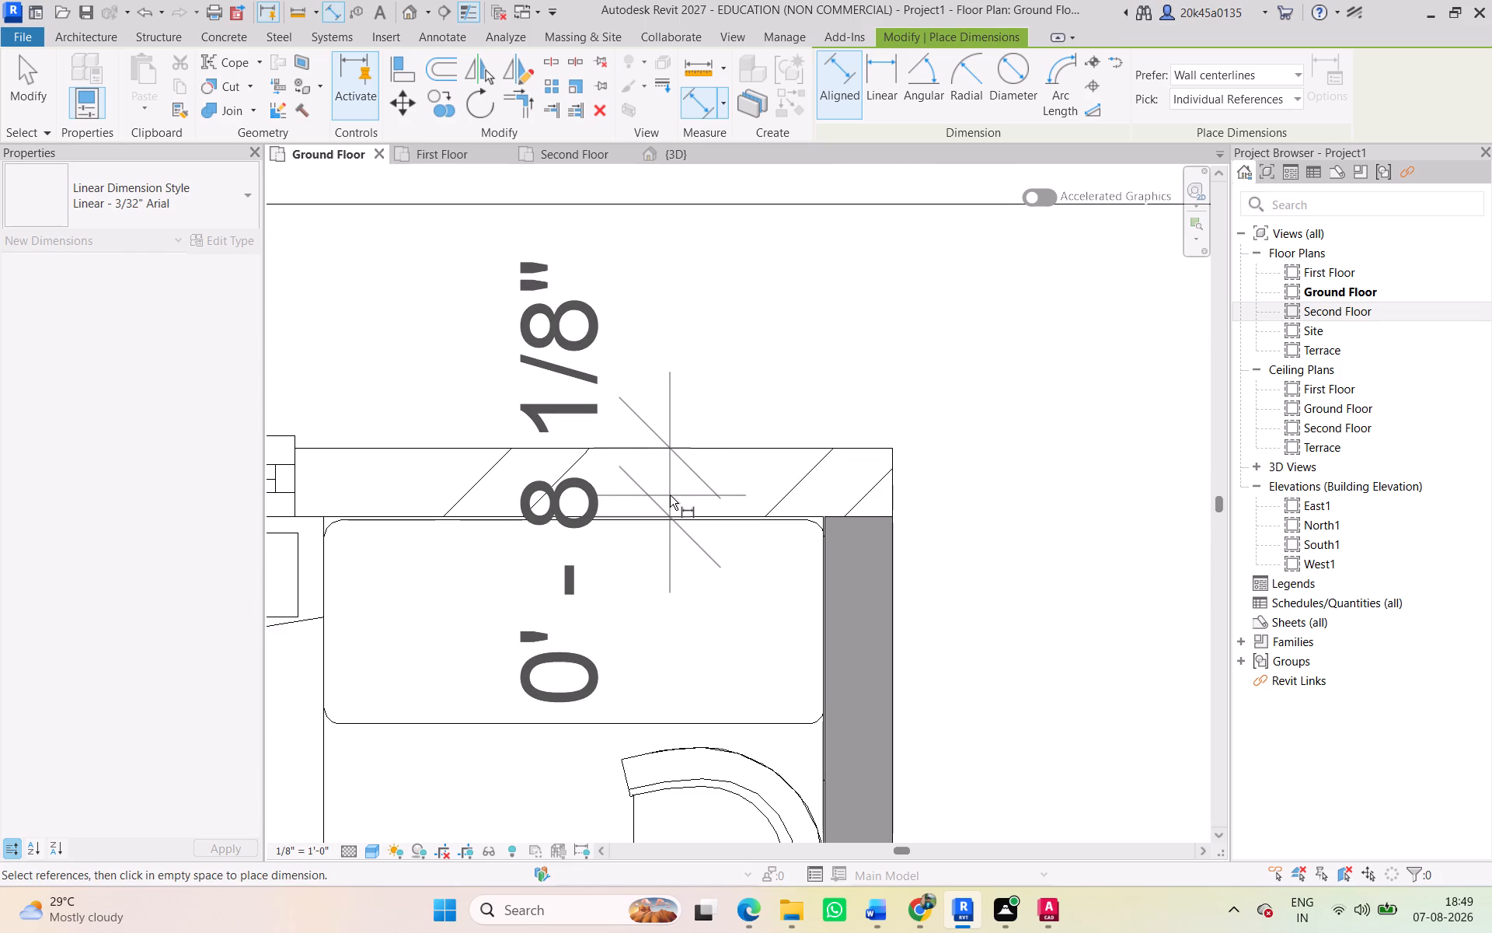
scroll(670, 495, "down", 5)
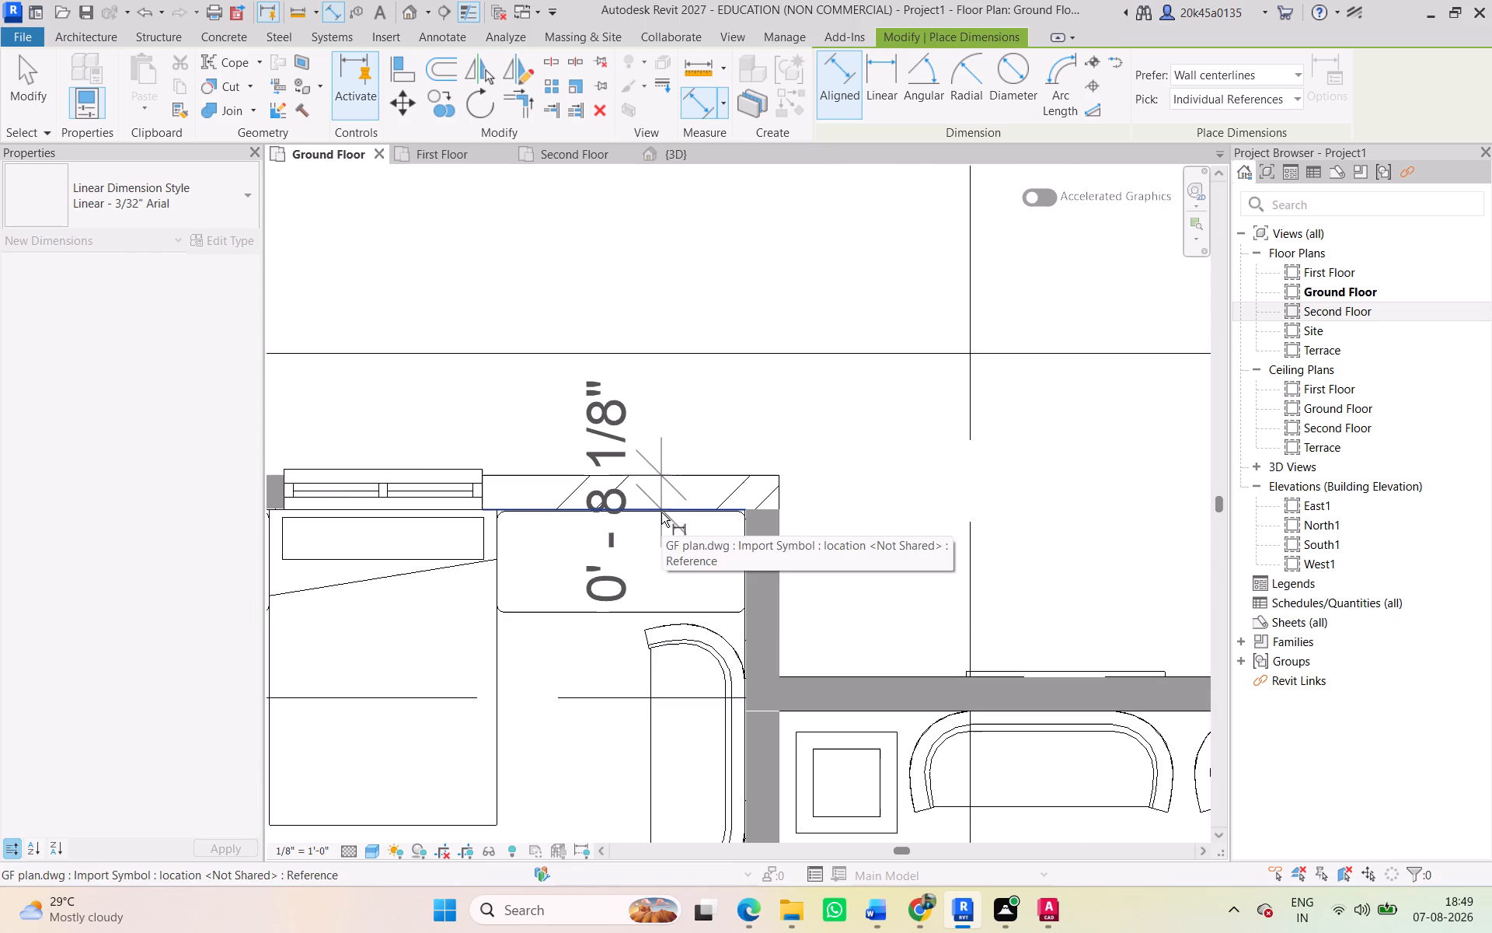
scroll(661, 512, "down", 2)
middle_click_drag(661, 514, 690, 502)
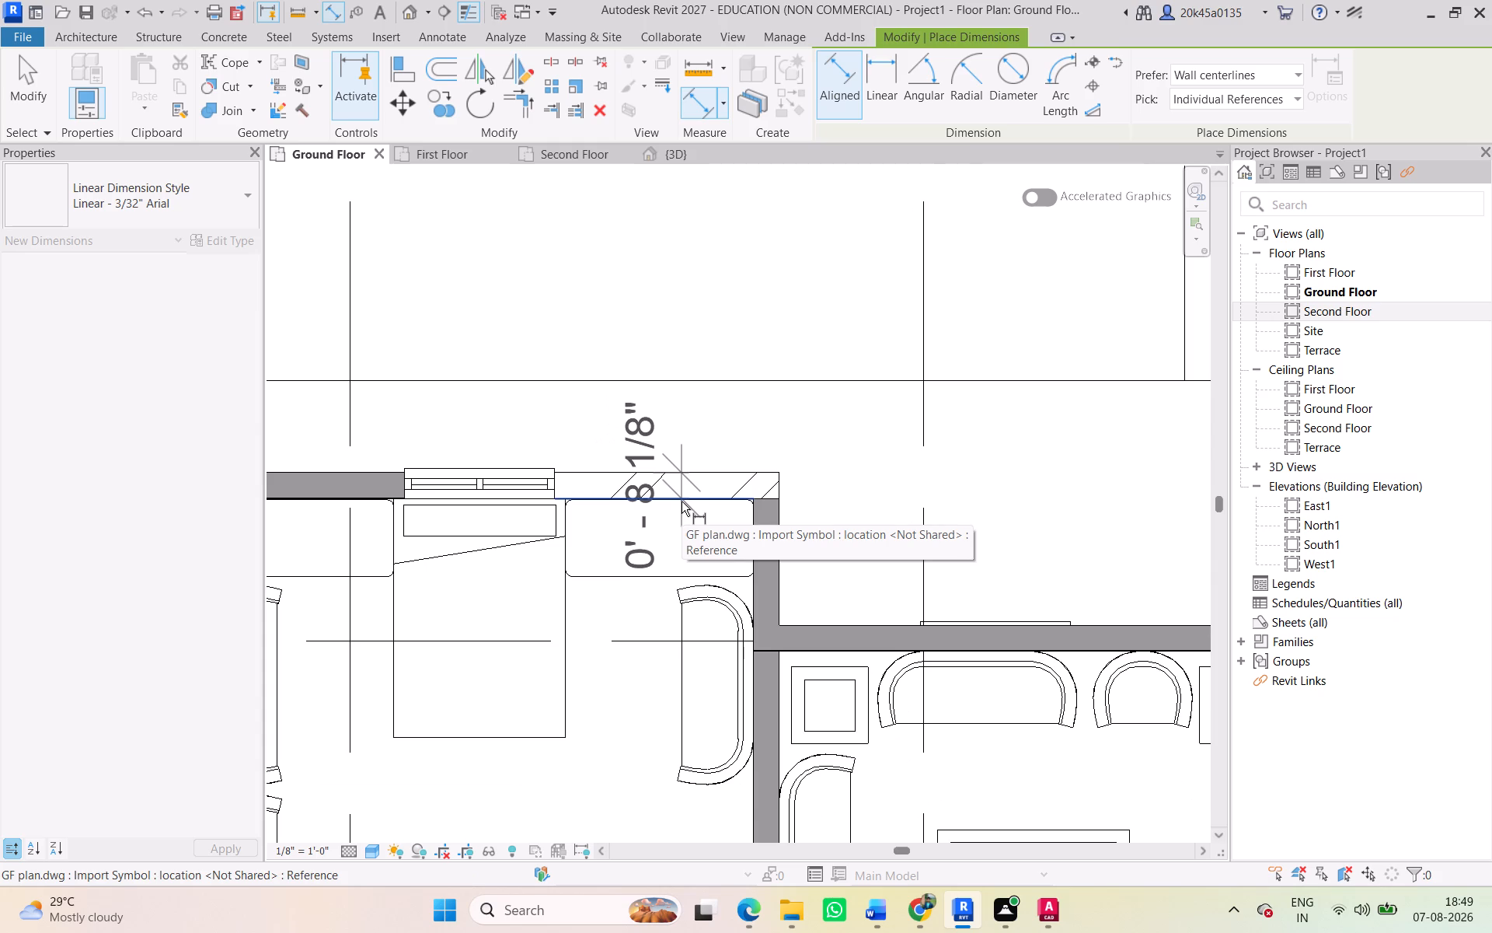
key("Escape")
scroll(477, 512, "down", 3)
middle_click_drag(512, 516, 755, 471)
key("Escape")
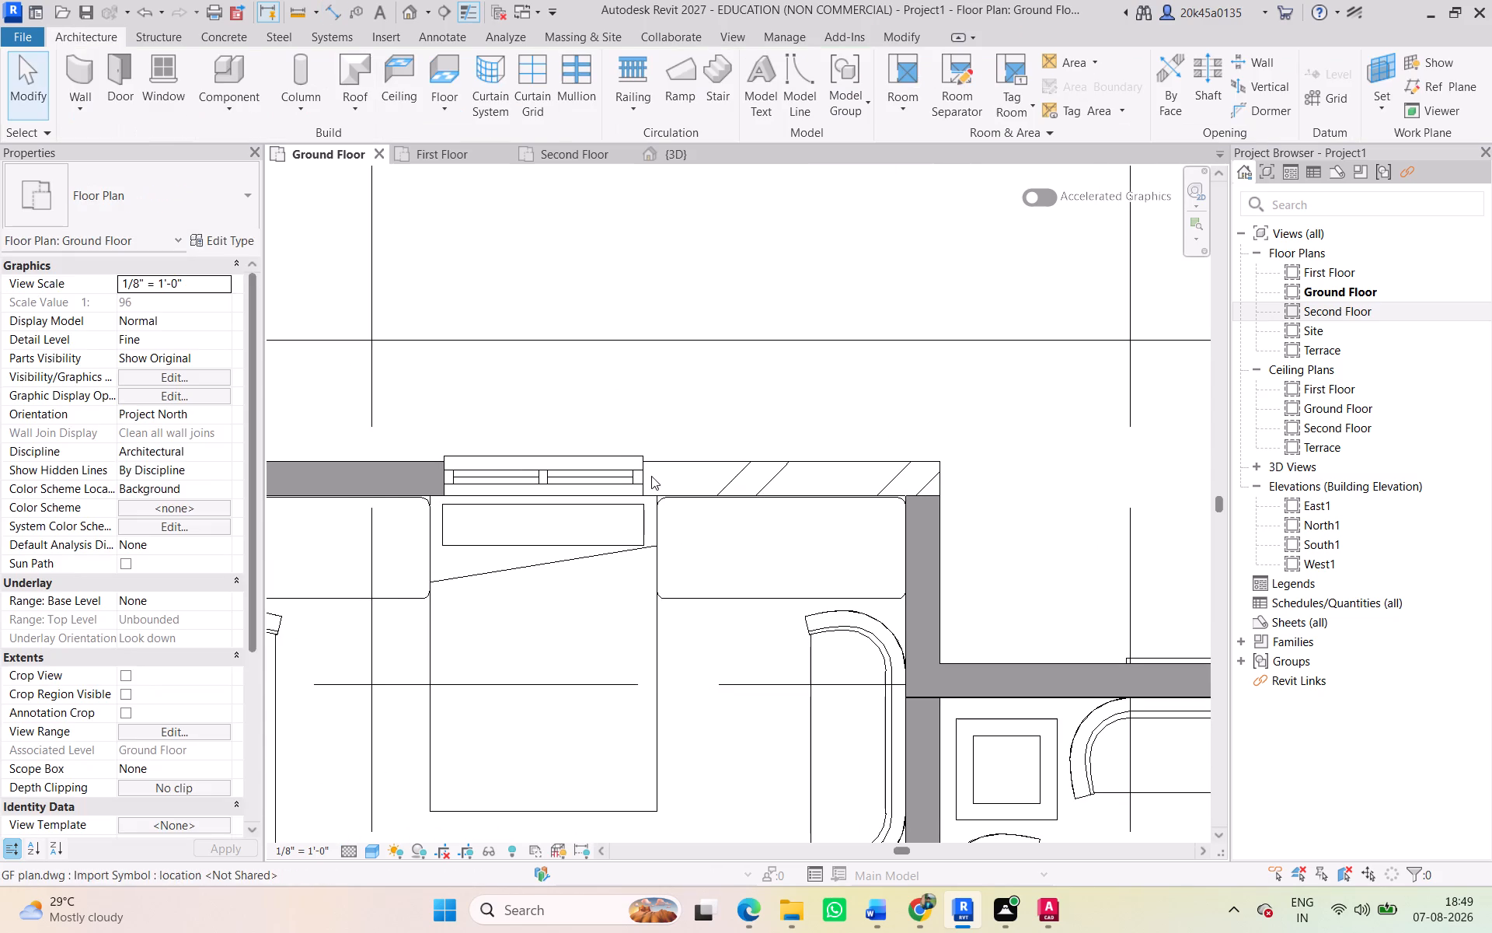
Extend the northwest bedroom's north wall east through the window opening to the outer corner, making it 15' 4" long.
left_click(406, 466)
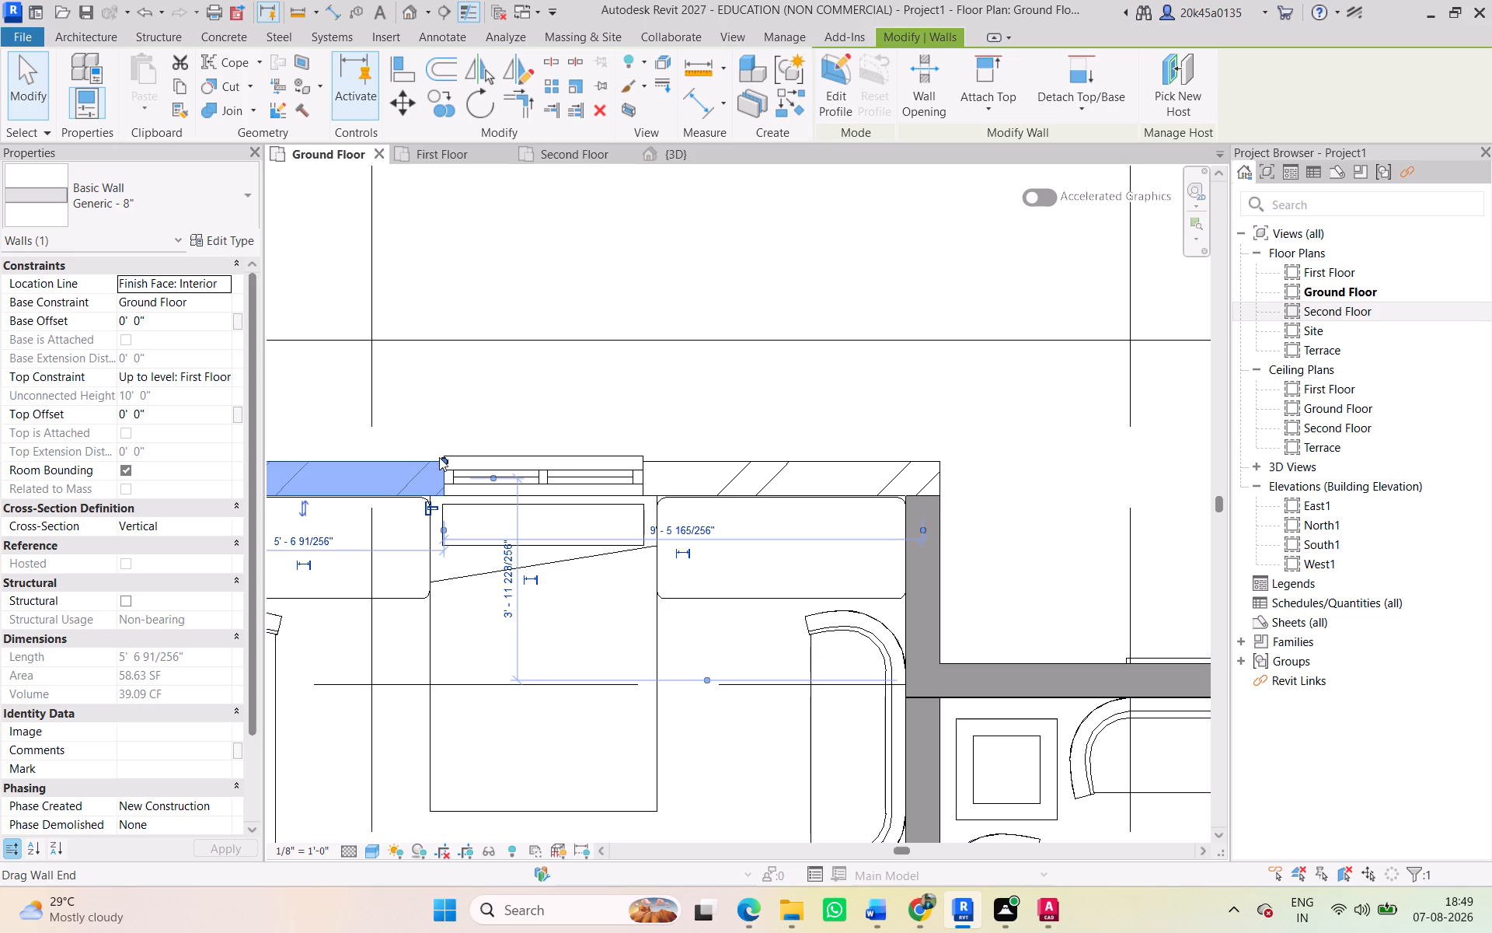
left_click_drag(442, 461, 934, 456)
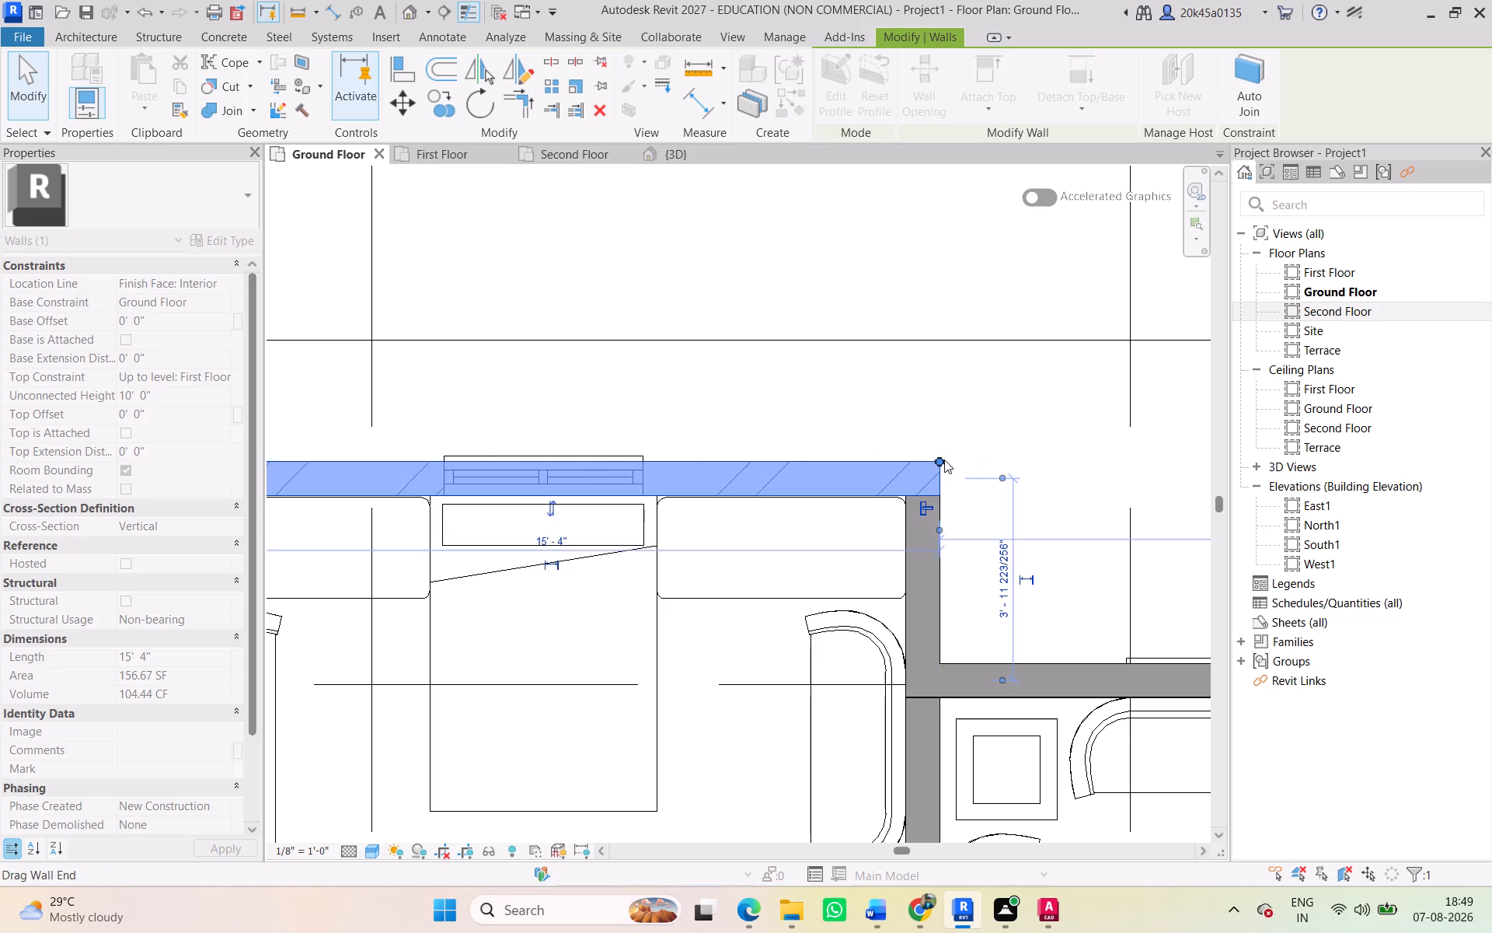
scroll(967, 463, "down", 4)
middle_click_drag(967, 463, 940, 420)
left_click(843, 267)
Extend the north end of the bedroom's short east wall to the outer face of the north wall.
scroll(522, 487, "up", 4)
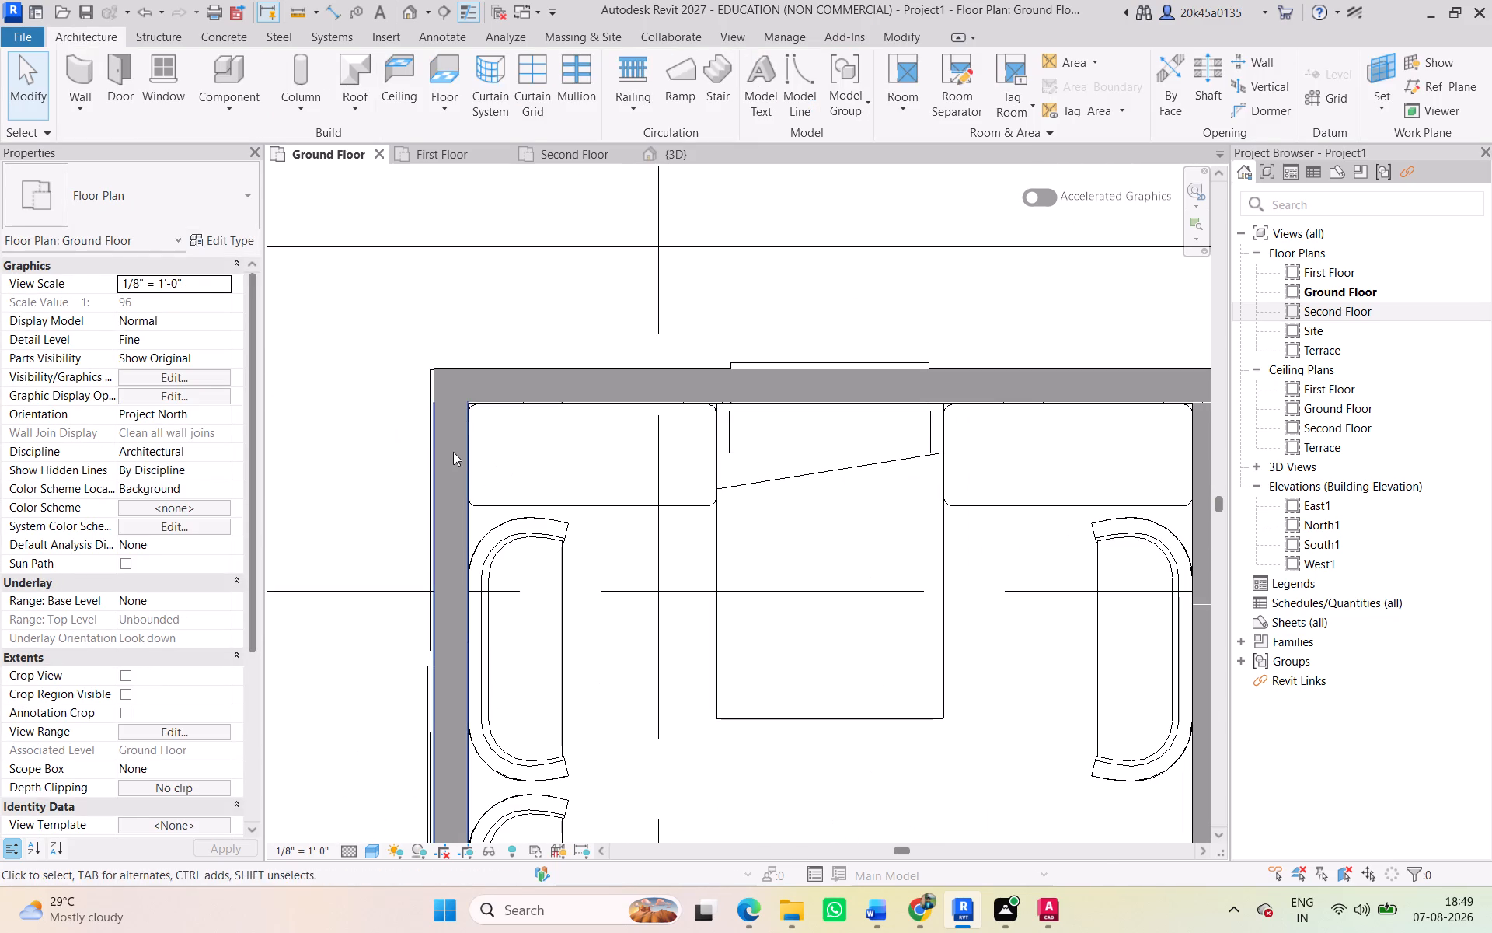
left_click(453, 452)
left_click(933, 241)
scroll(1027, 363, "down", 3)
middle_click_drag(1015, 367, 688, 415)
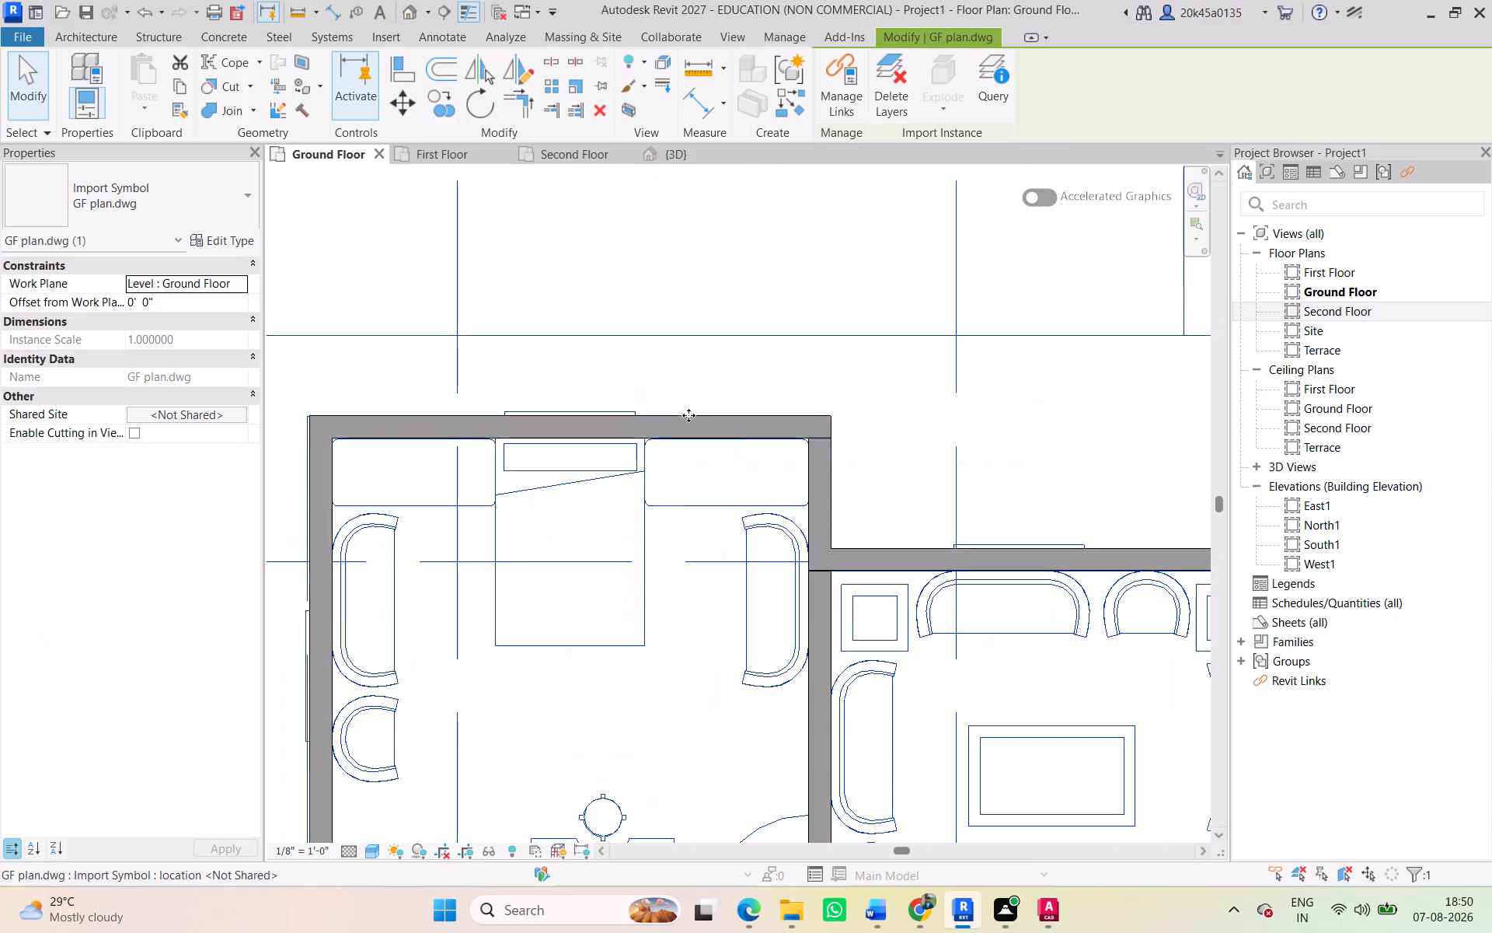
scroll(870, 500, "up", 5)
left_click(780, 429)
left_click(790, 396)
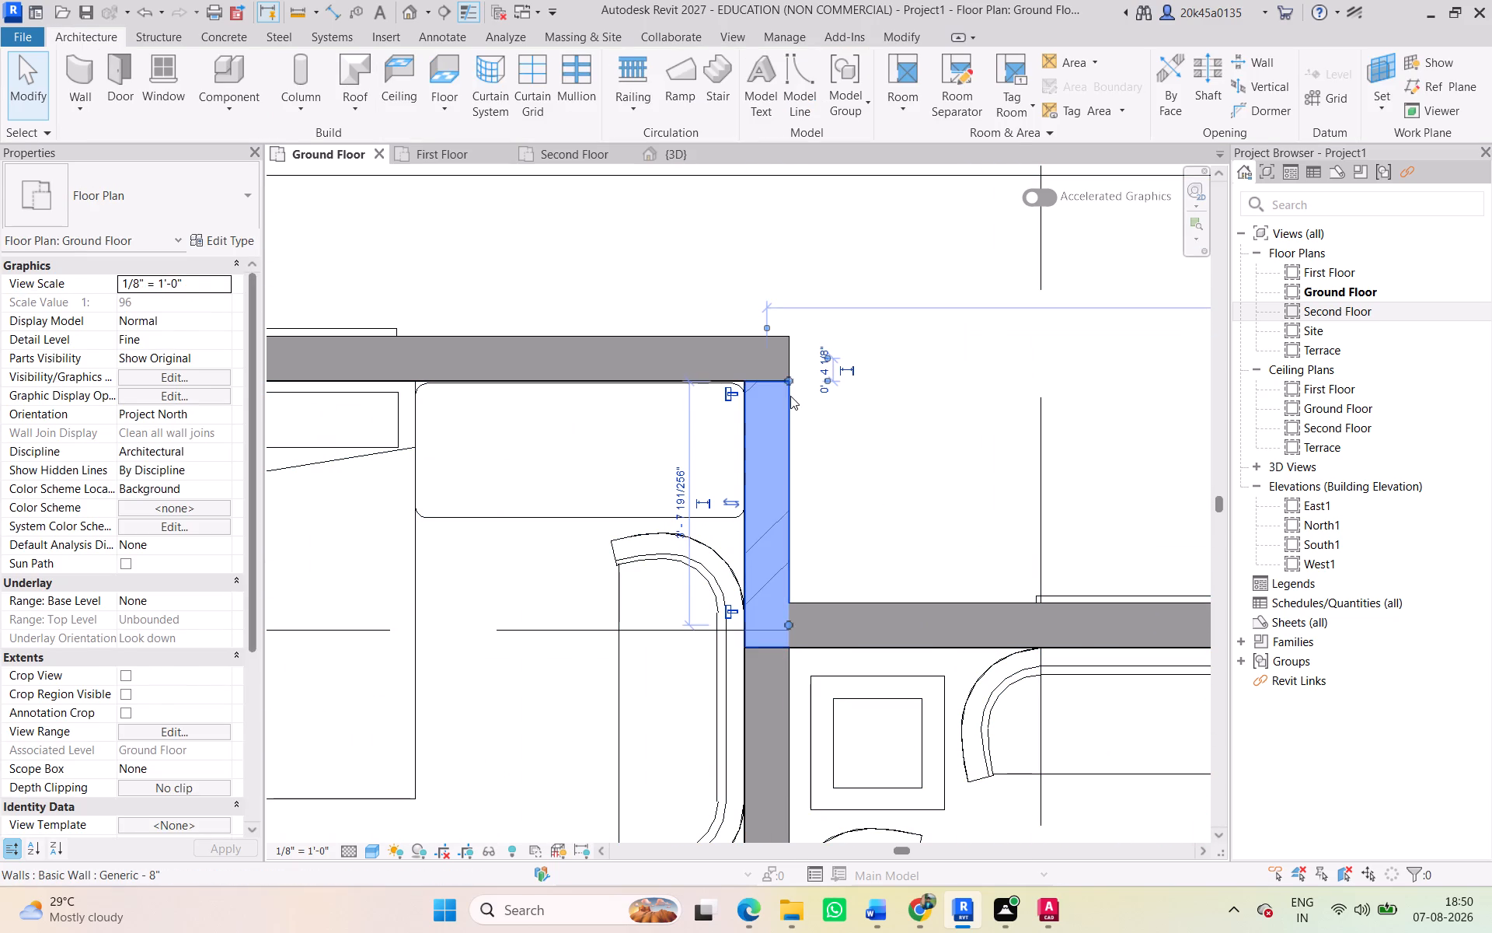
left_click_drag(786, 379, 786, 341)
scroll(824, 500, "down", 1)
middle_click_drag(819, 500, 810, 419)
Extend the south end of the short east wall to join the wall below as one 15' 0" bedroom wall.
left_click(650, 598)
scroll(773, 511, "up", 7)
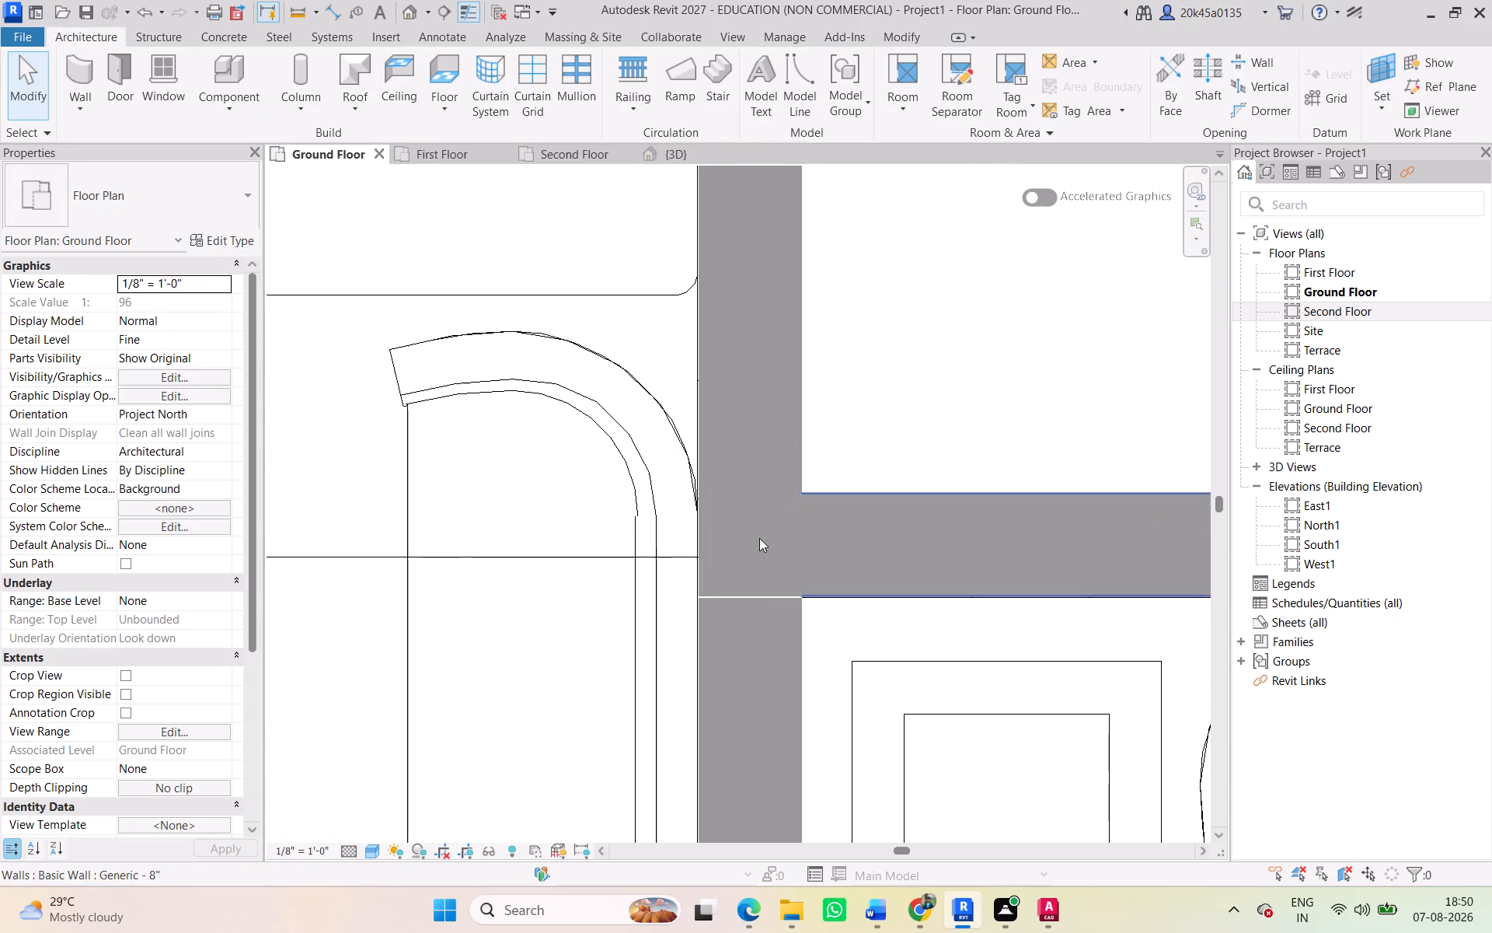
left_click(810, 419)
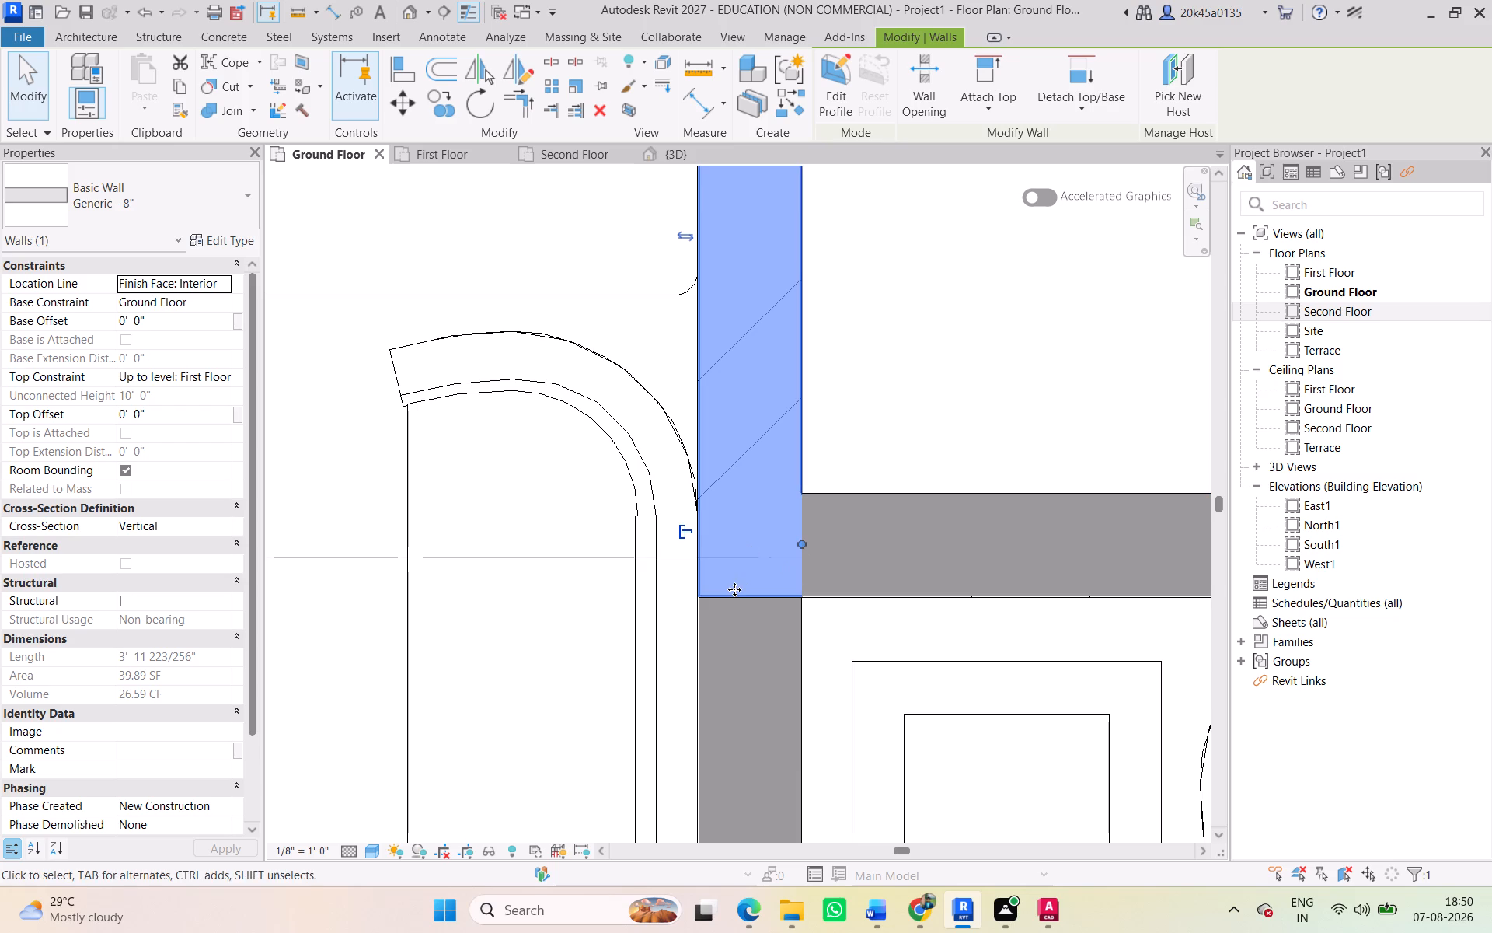
left_click(732, 590)
left_click_drag(800, 540, 800, 599)
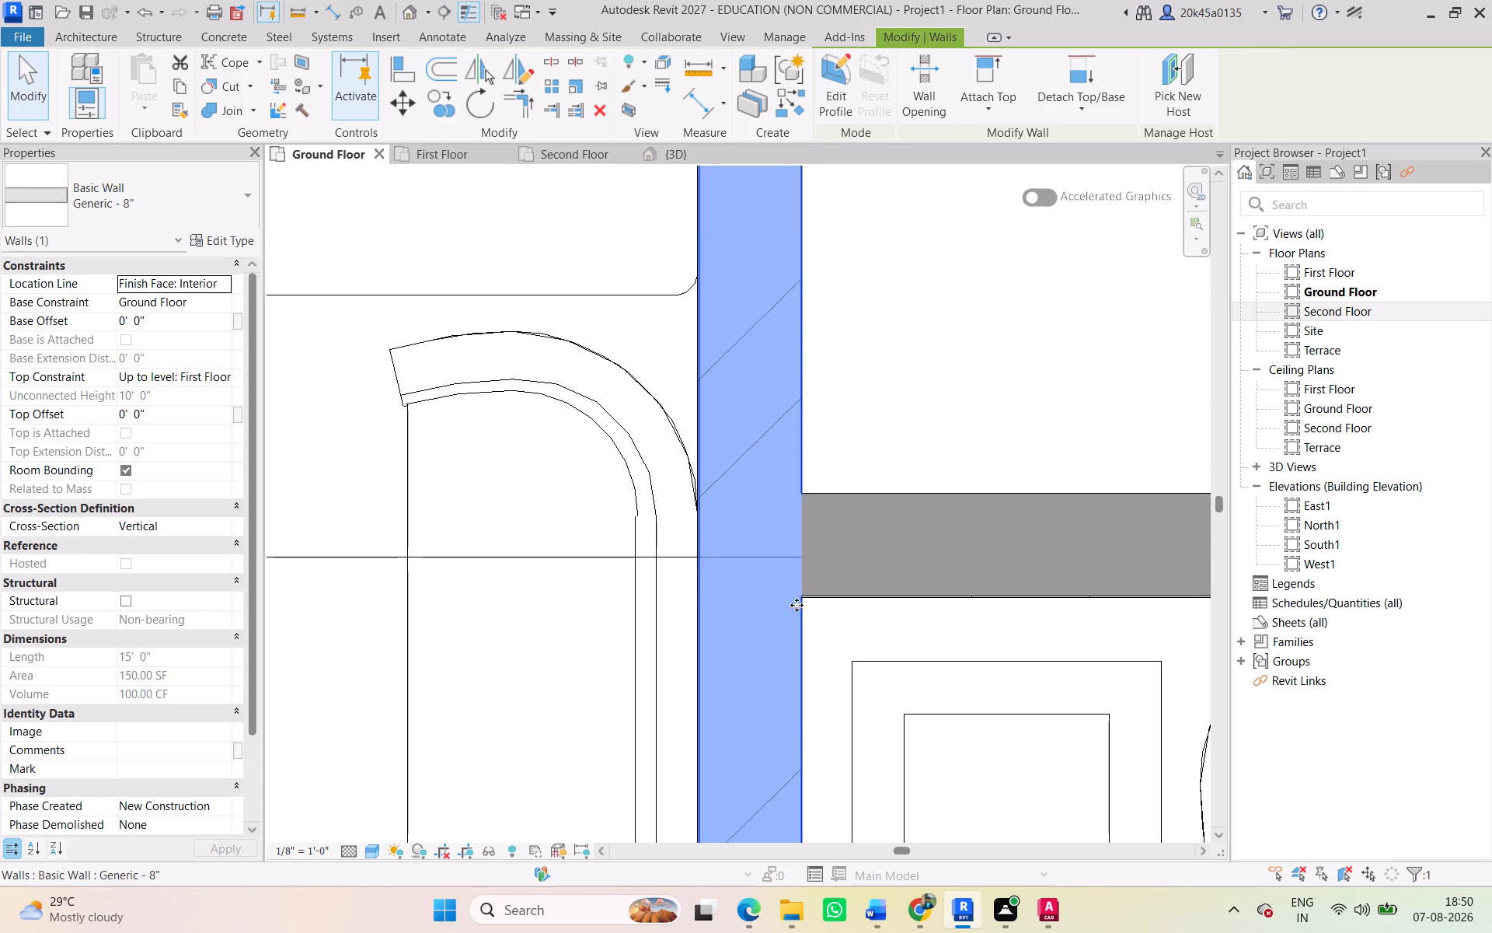
scroll(792, 606, "up", 4)
scroll(849, 623, "down", 9)
left_click(919, 498)
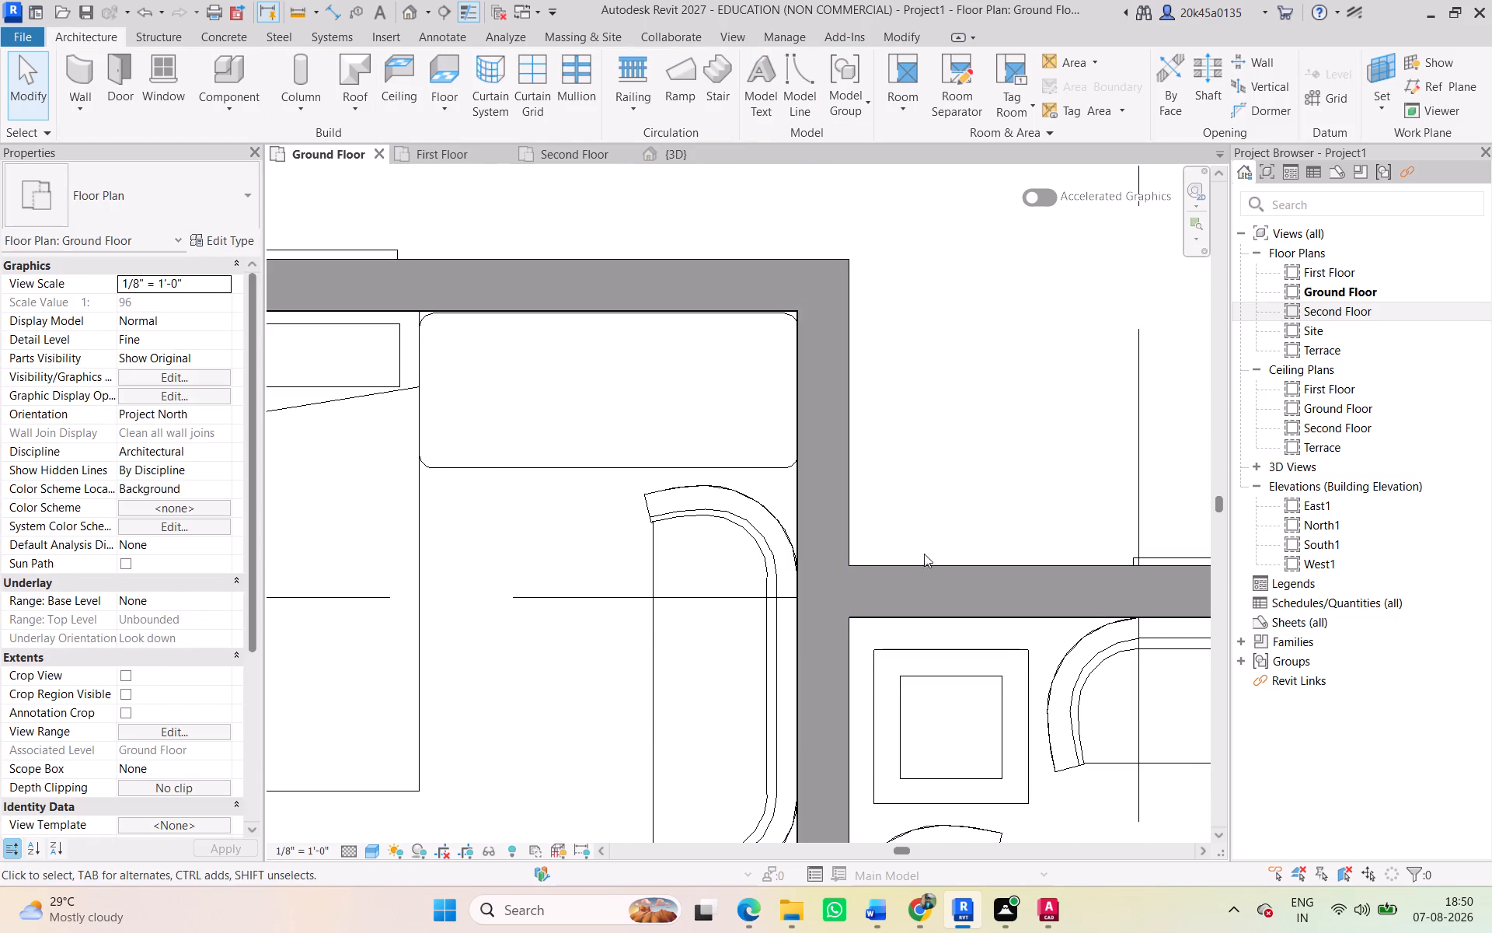
Extend the dining room's west wall north into the north wall to close their corner.
scroll(923, 557, "down", 3)
scroll(868, 651, "down", 4)
middle_click_drag(863, 652, 730, 555)
scroll(790, 536, "down", 2)
middle_click_drag(790, 536, 705, 465)
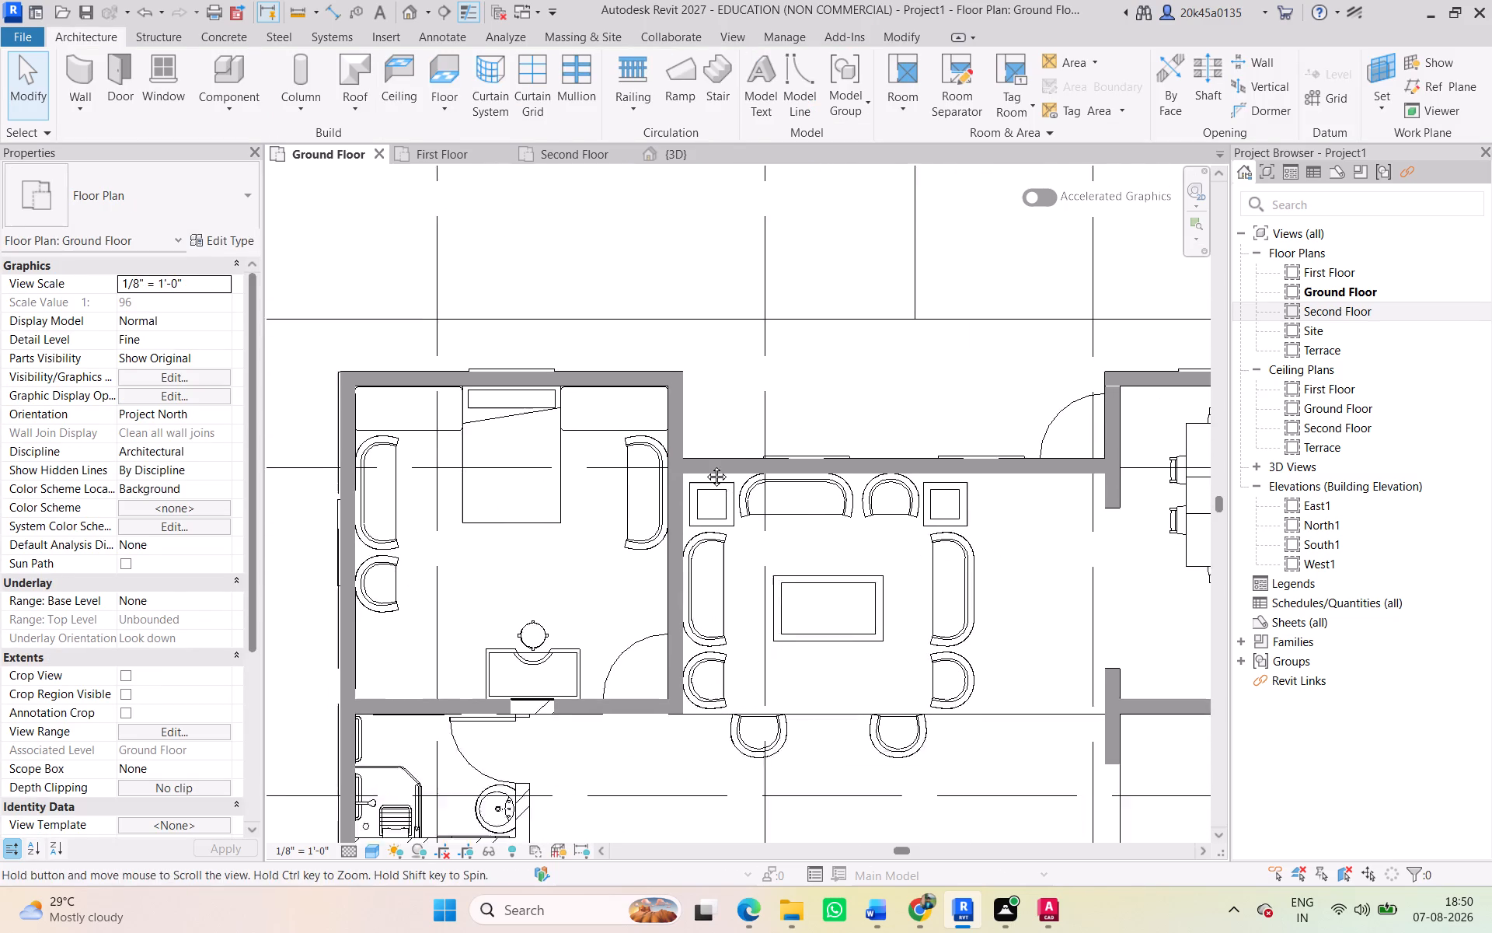
middle_click_drag(705, 465, 703, 463)
middle_click_drag(1096, 411, 798, 561)
scroll(795, 544, "up", 5)
left_click(800, 533)
scroll(801, 501, "up", 4)
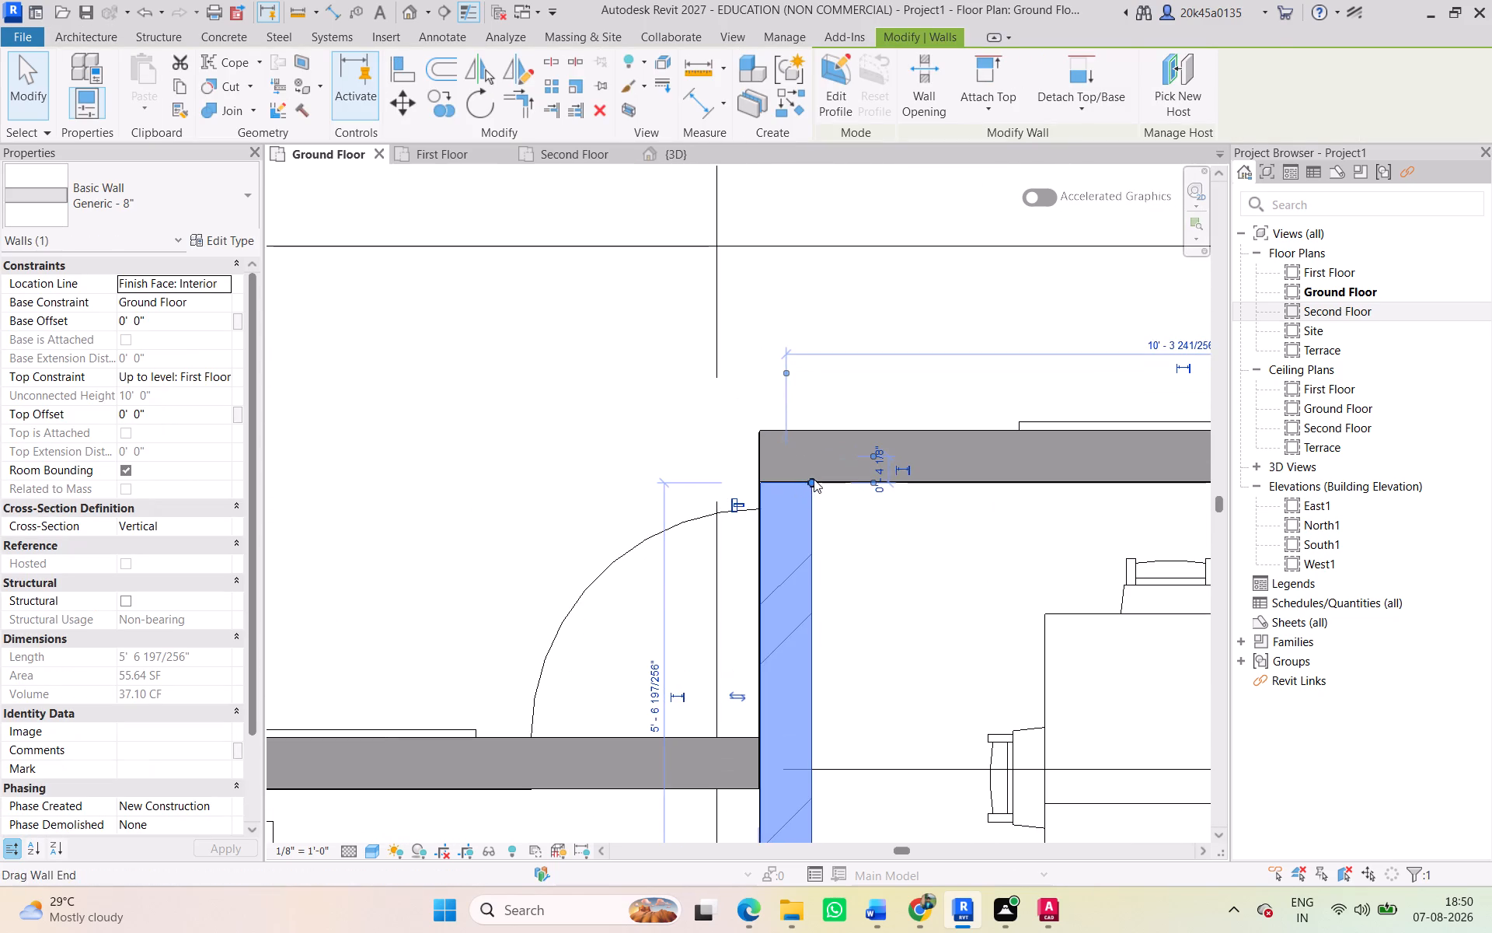
left_click_drag(814, 479, 812, 434)
scroll(913, 554, "down", 2)
middle_click_drag(908, 559, 689, 562)
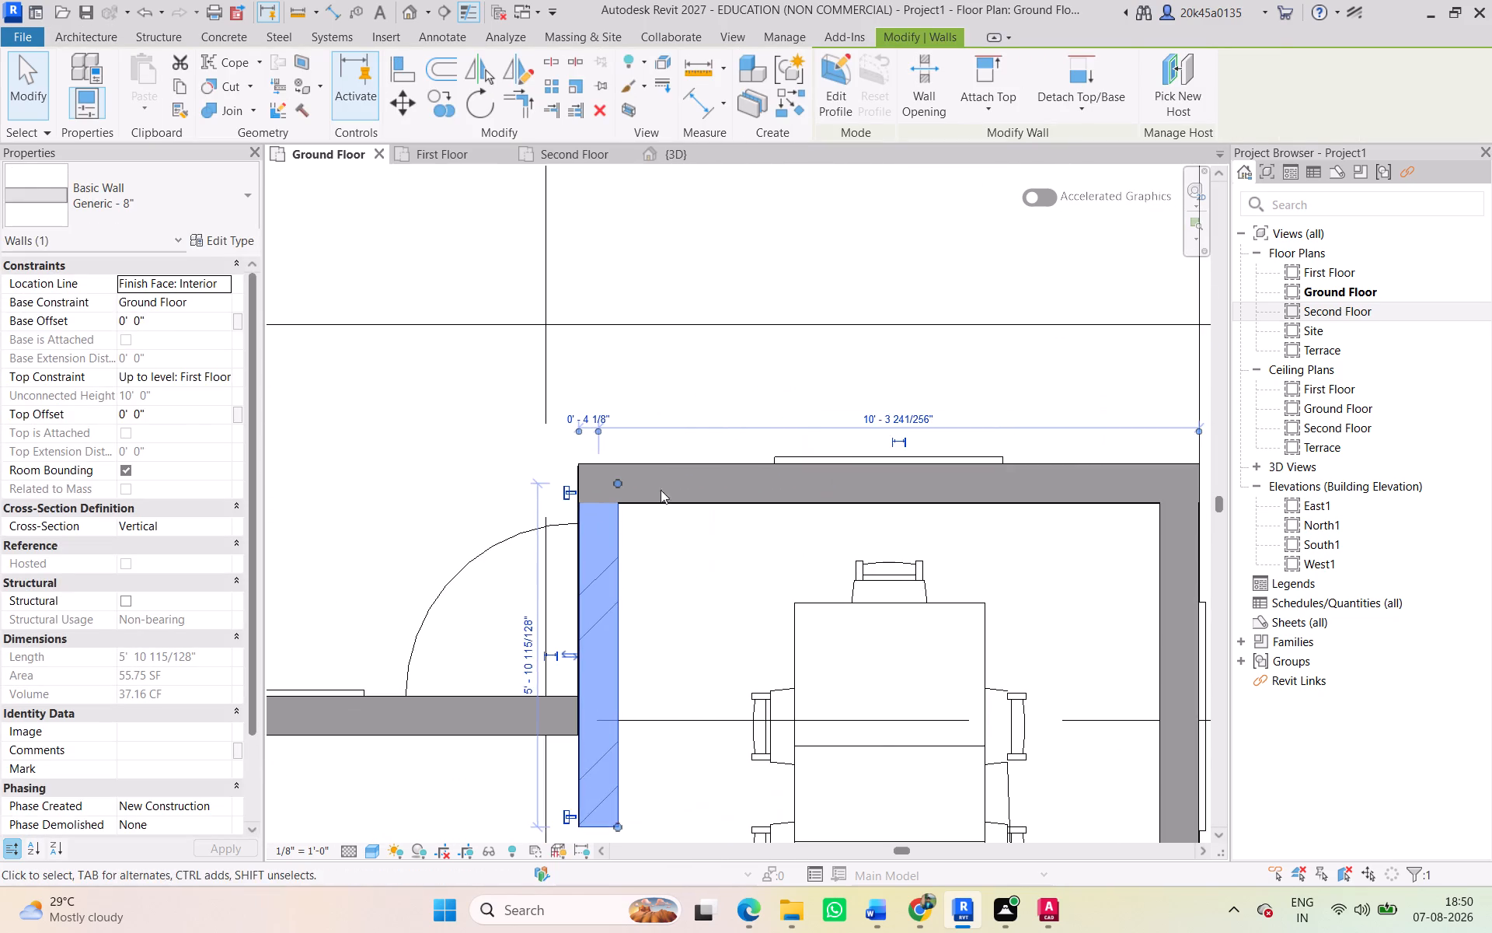
left_click(482, 404)
Examine the house's remaining walls and the curved outbuilding northeast of it for walls still untraced in the linked plan.
scroll(743, 594, "down", 3)
middle_click_drag(704, 591, 518, 572)
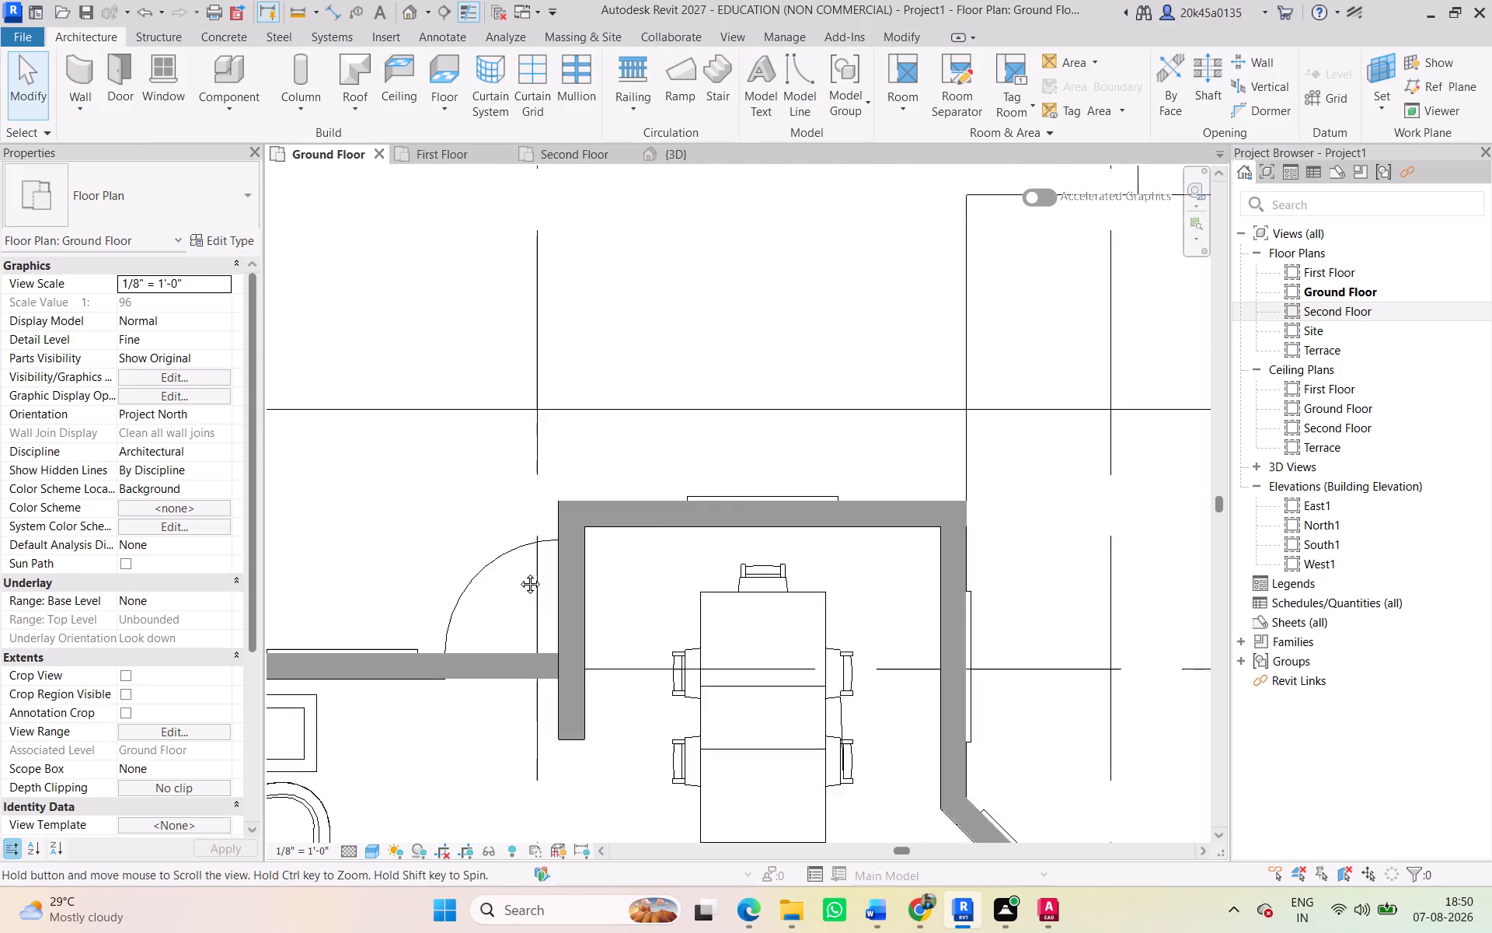
middle_click_drag(518, 572, 504, 572)
scroll(817, 603, "down", 2)
middle_click_drag(804, 593, 717, 444)
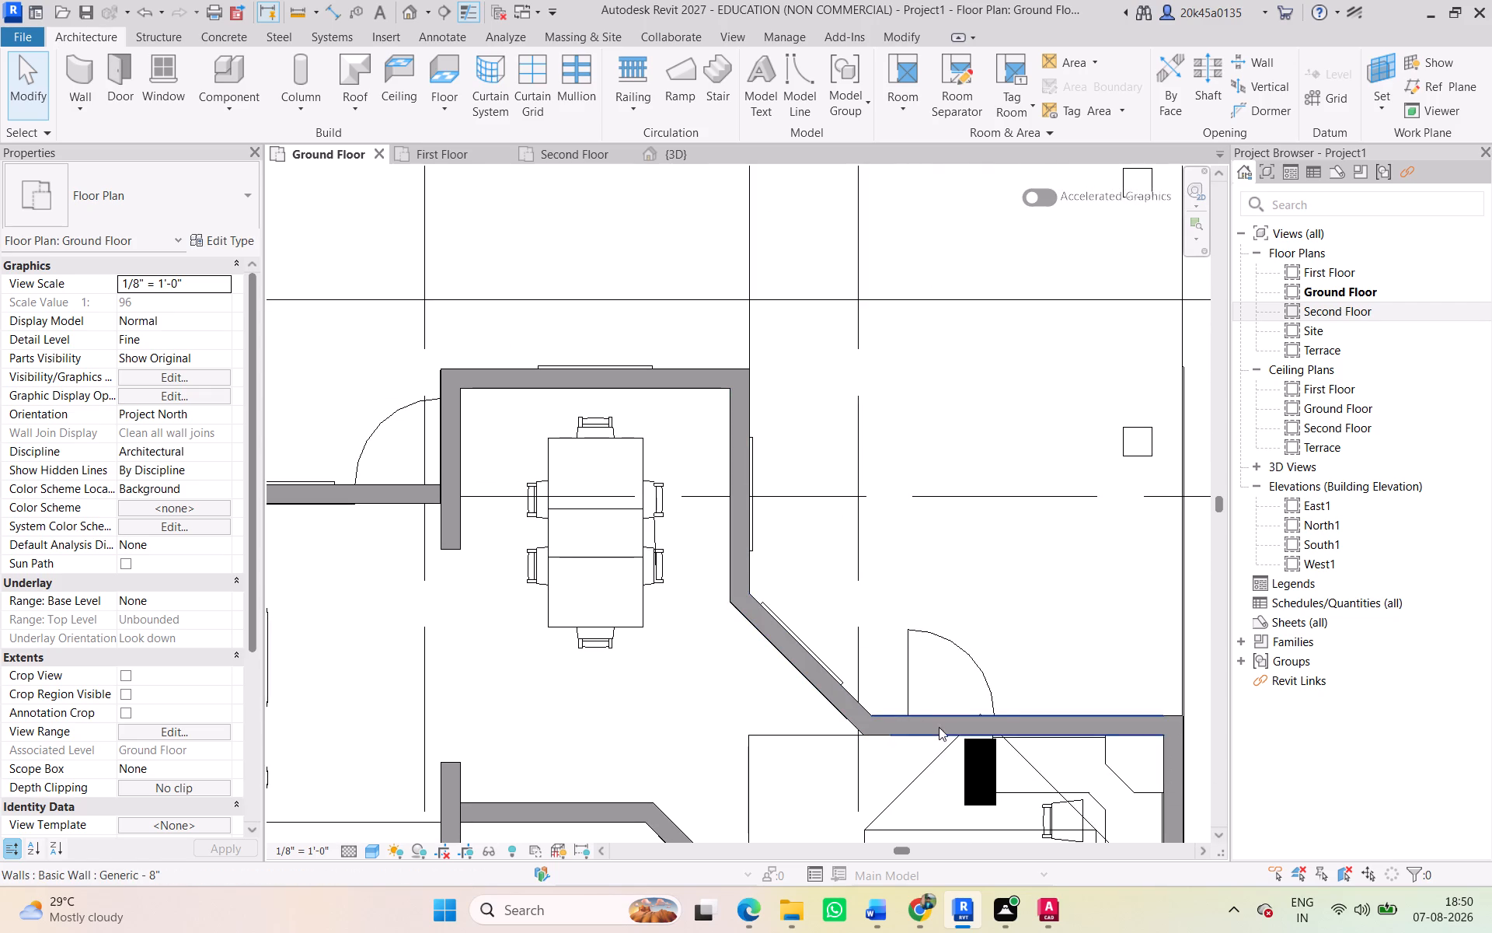
scroll(959, 732, "down", 2)
middle_click_drag(936, 703, 880, 400)
scroll(980, 774, "down", 1)
middle_click_drag(960, 764, 1106, 610)
scroll(944, 732, "down", 1)
middle_click_drag(945, 731, 1082, 496)
scroll(915, 647, "down", 1)
middle_click_drag(915, 648, 1068, 586)
middle_click_drag(793, 628, 889, 730)
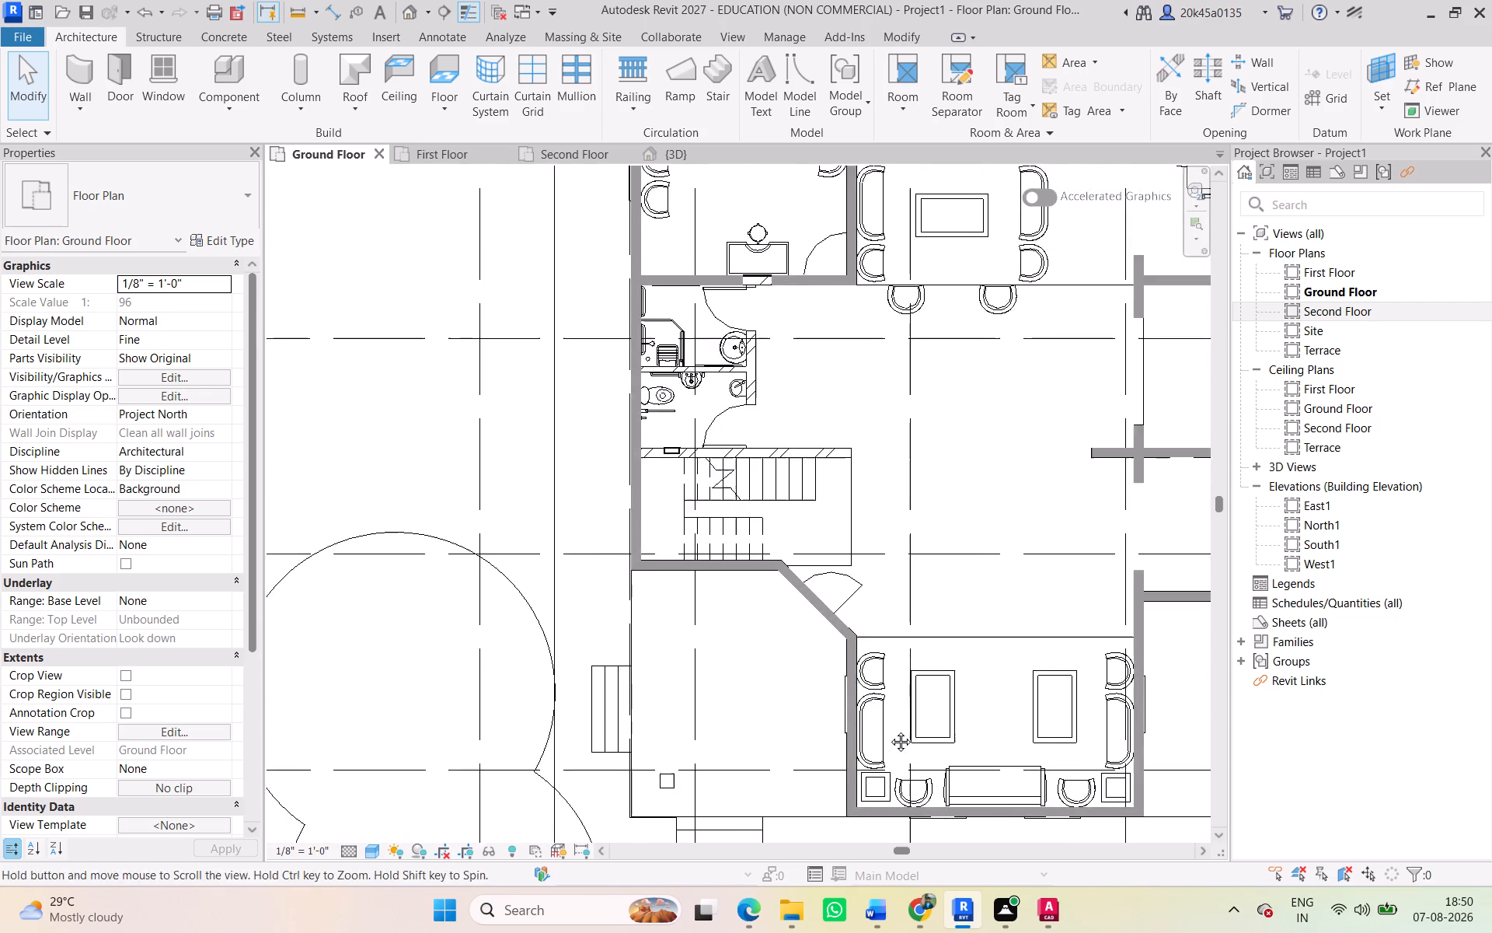
middle_click_drag(889, 730, 890, 731)
scroll(788, 705, "down", 1)
middle_click_drag(788, 705, 833, 579)
scroll(803, 631, "down", 3)
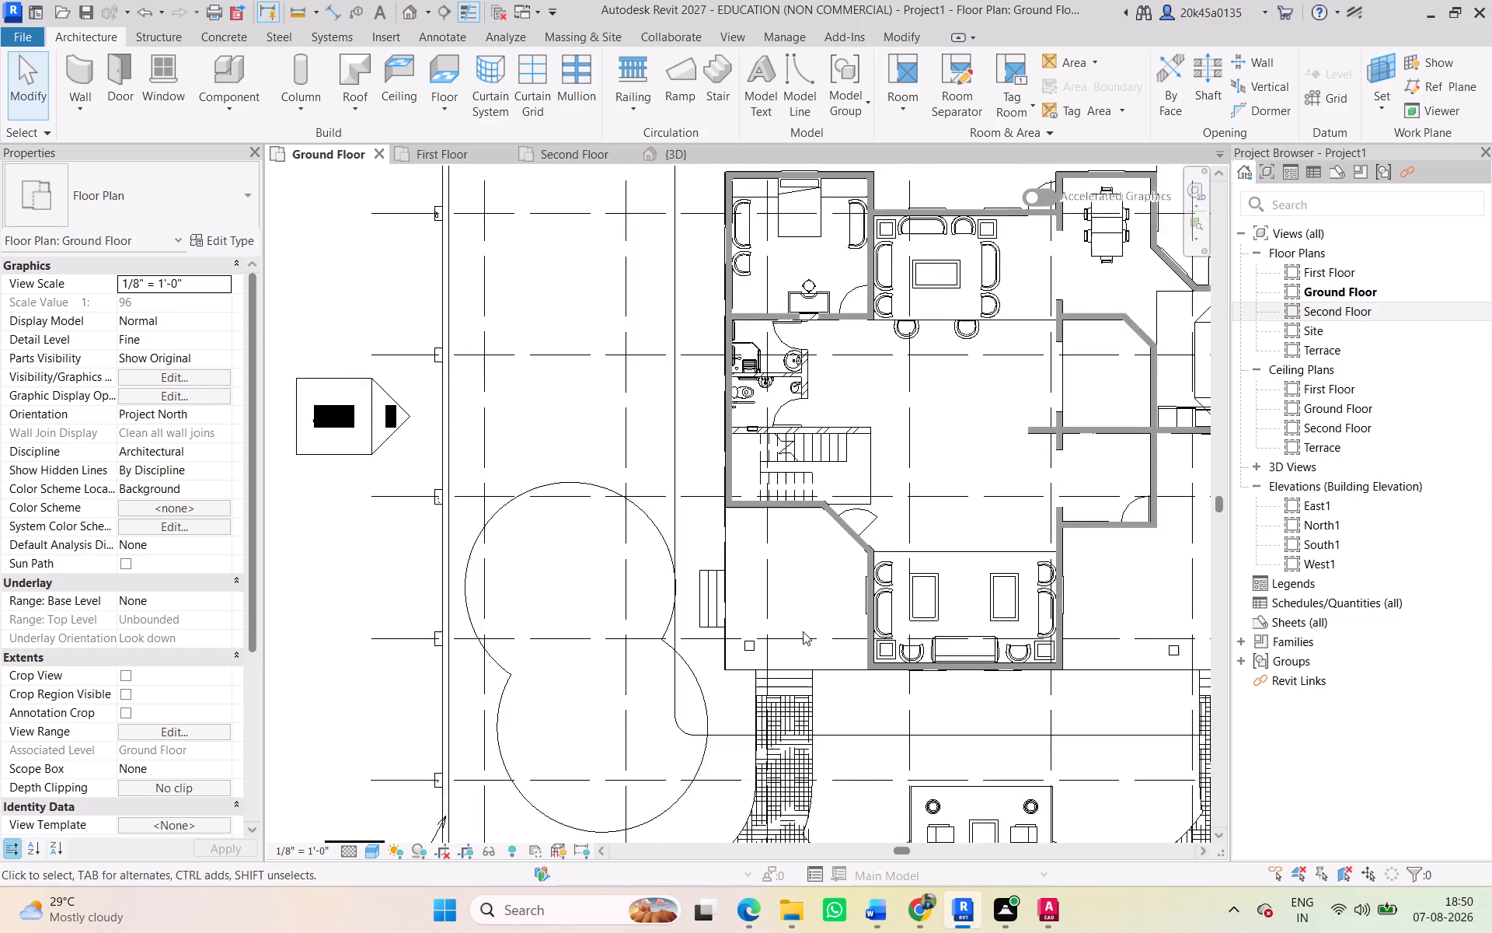
middle_click_drag(803, 631, 695, 844)
scroll(735, 639, "down", 1)
middle_click_drag(740, 648, 758, 723)
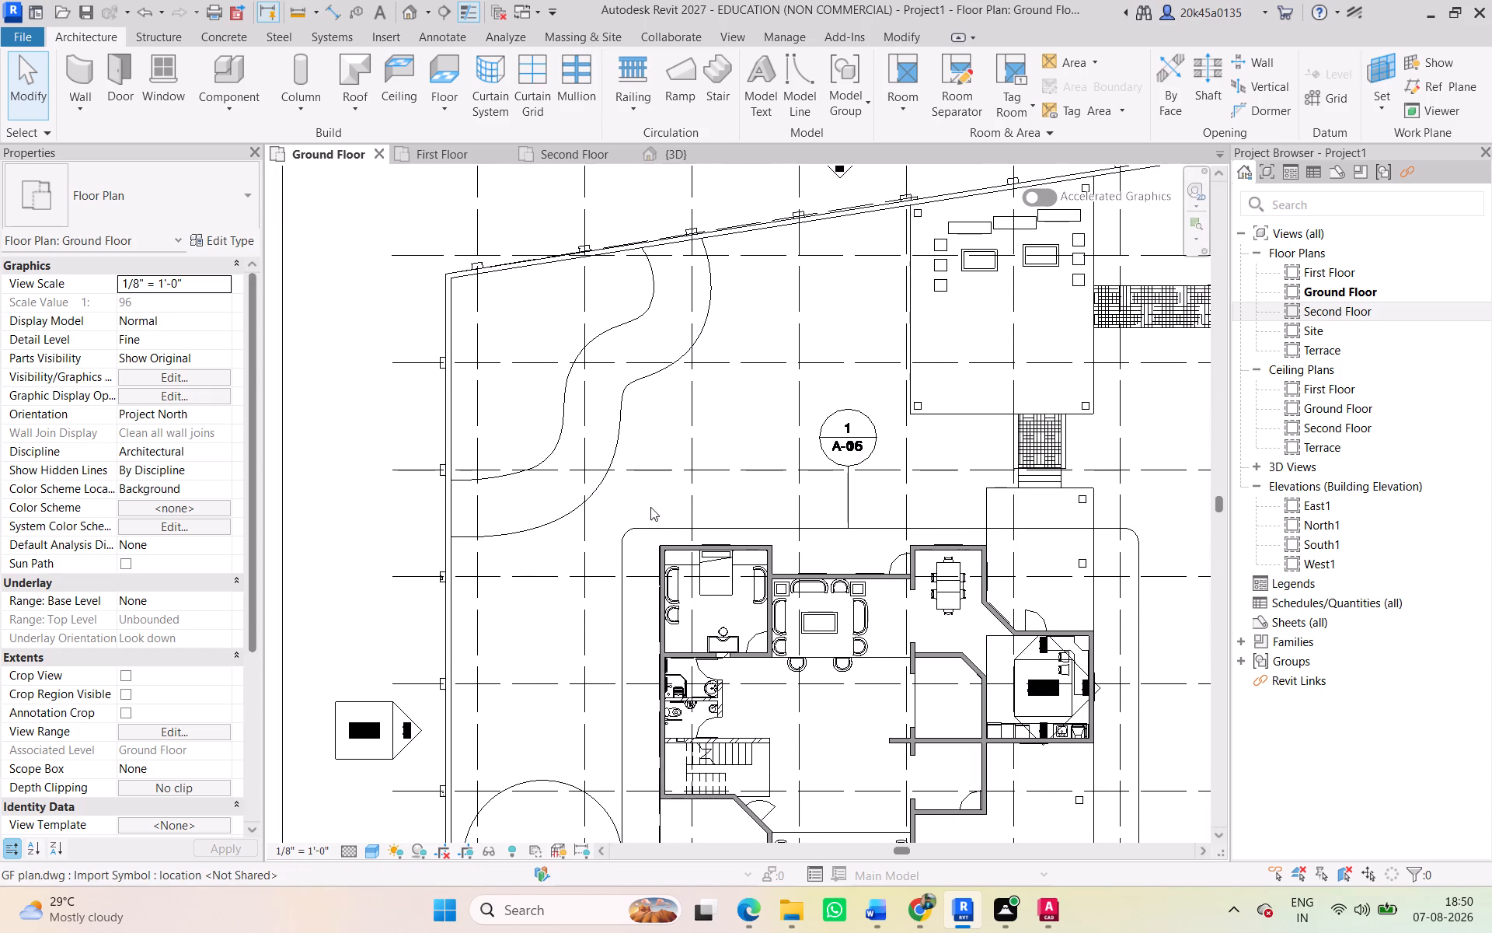
middle_click_drag(751, 455, 400, 663)
middle_click_drag(772, 545, 723, 562)
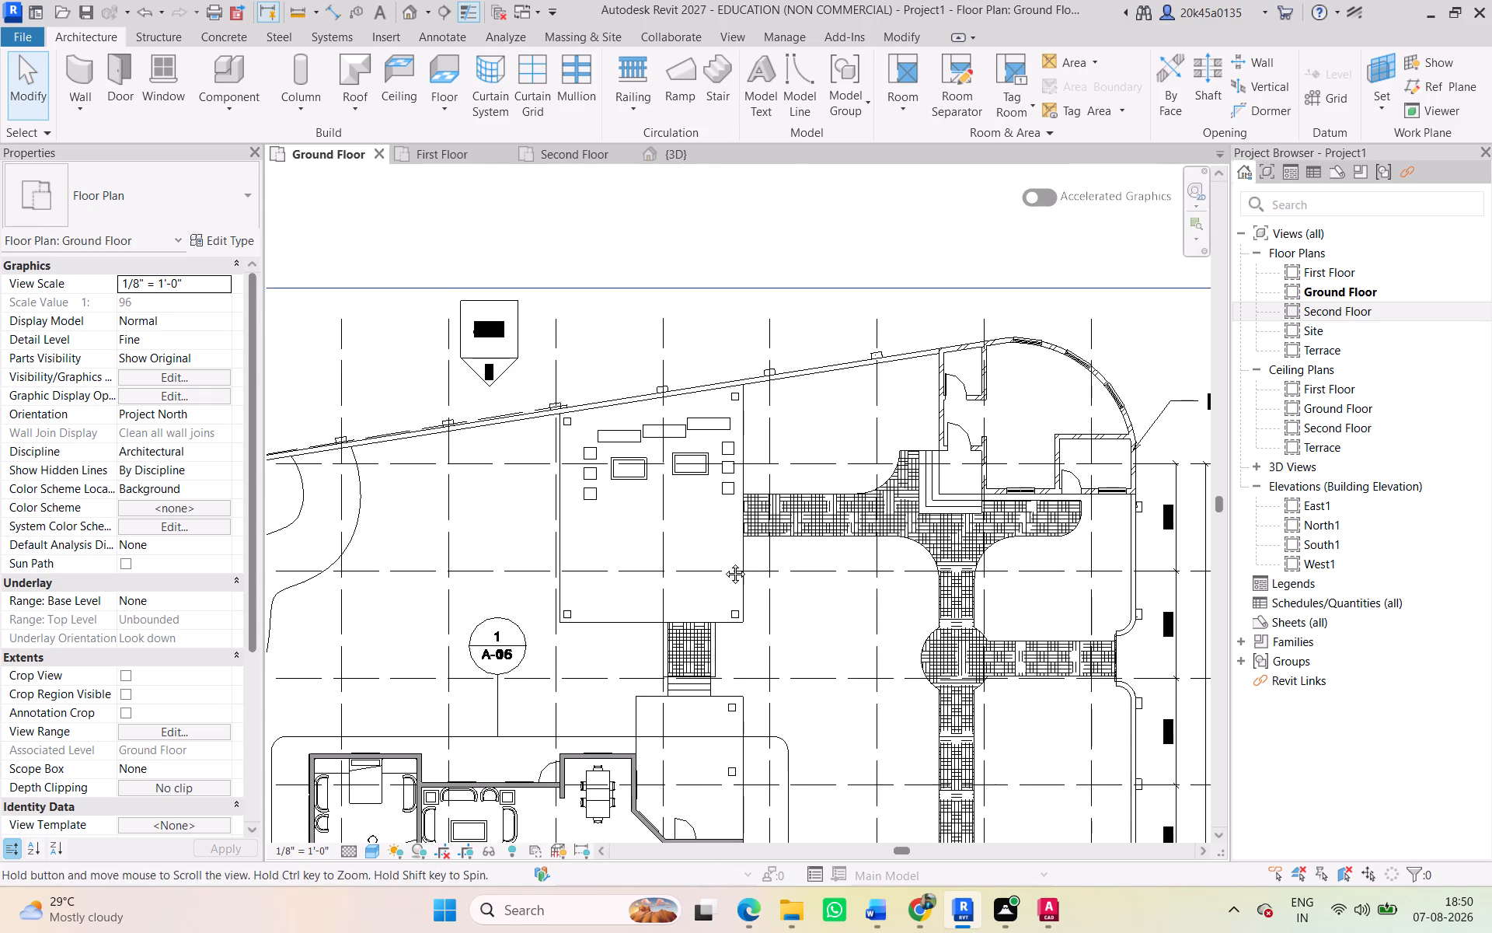
middle_click_drag(723, 562, 557, 599)
scroll(762, 478, "up", 4)
middle_click_drag(772, 472, 771, 612)
scroll(755, 542, "up", 5)
middle_click_drag(747, 526, 747, 599)
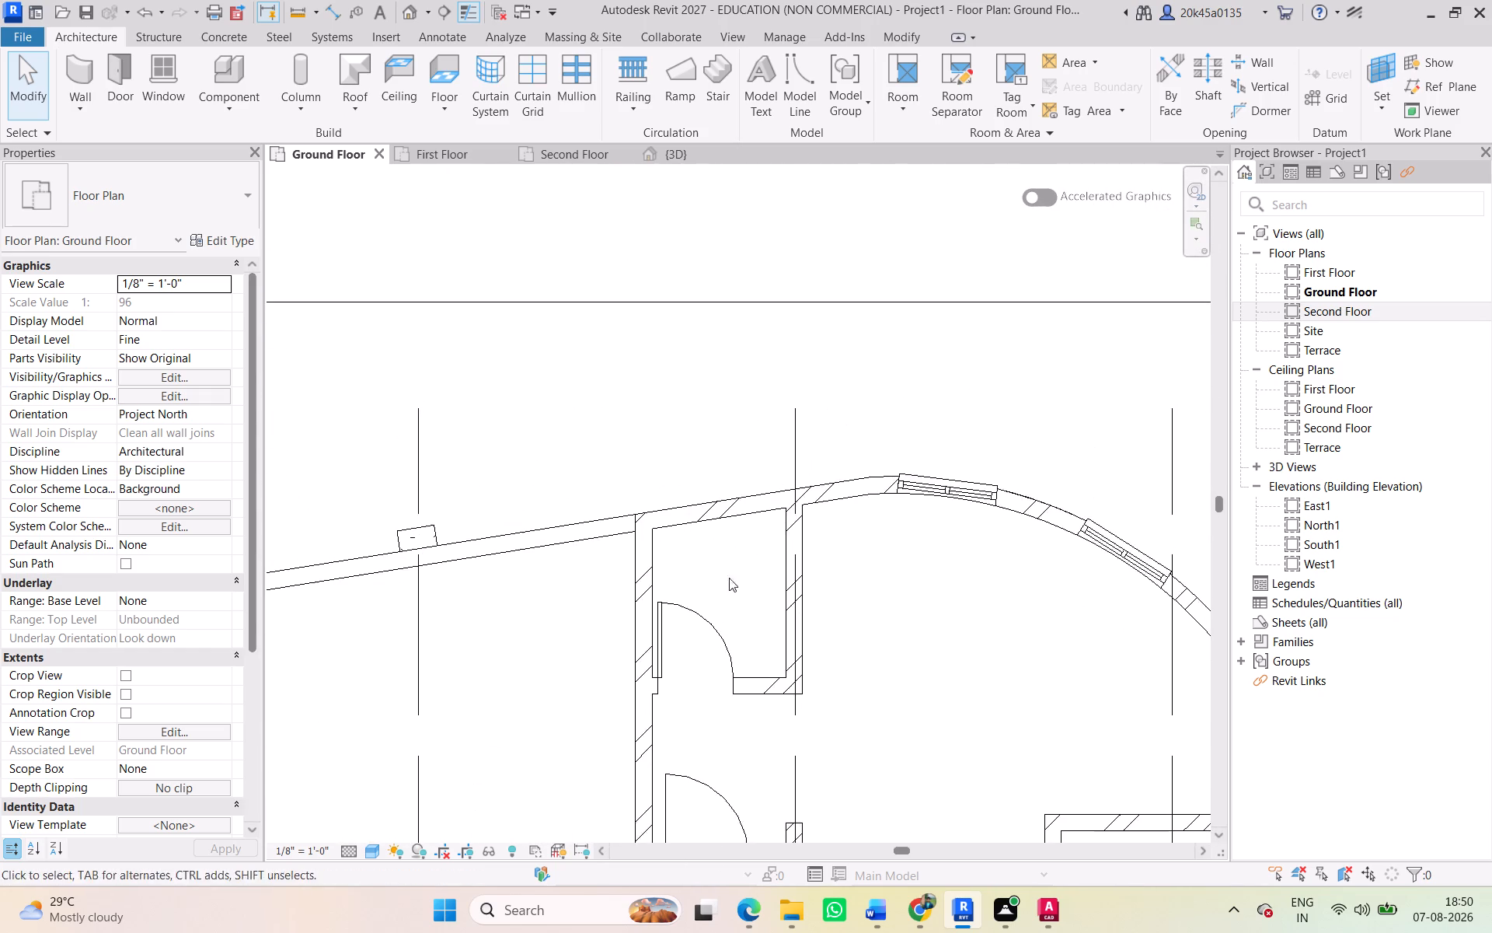
Measure the thickness of the curved outbuilding's hatched west wall with an aligned dimension.
scroll(629, 551, "up", 4)
left_click(335, 9)
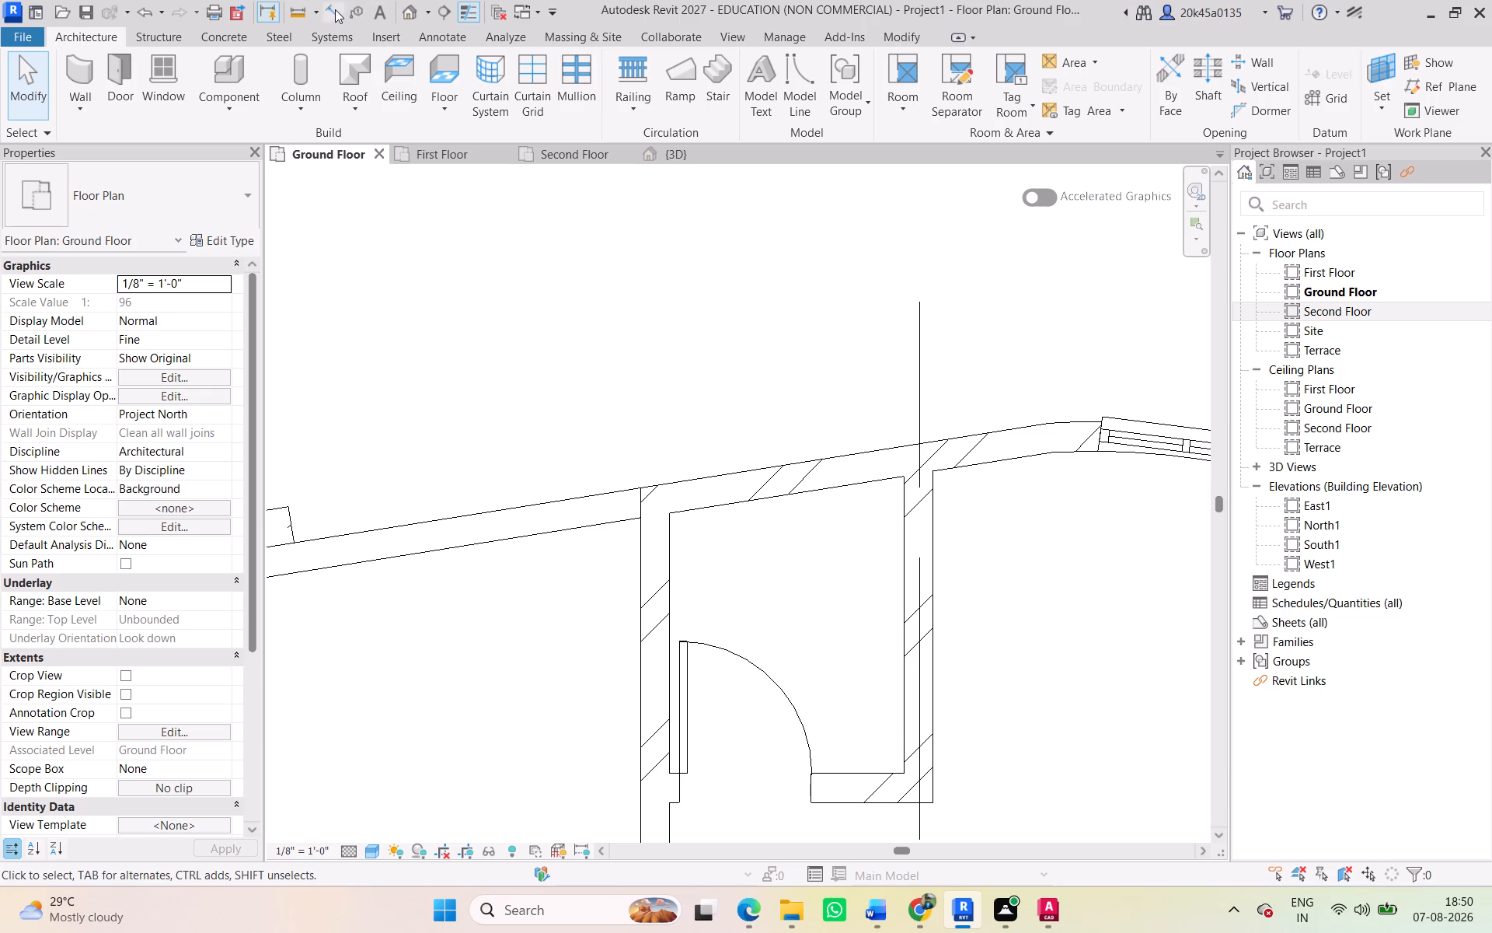
left_click(675, 540)
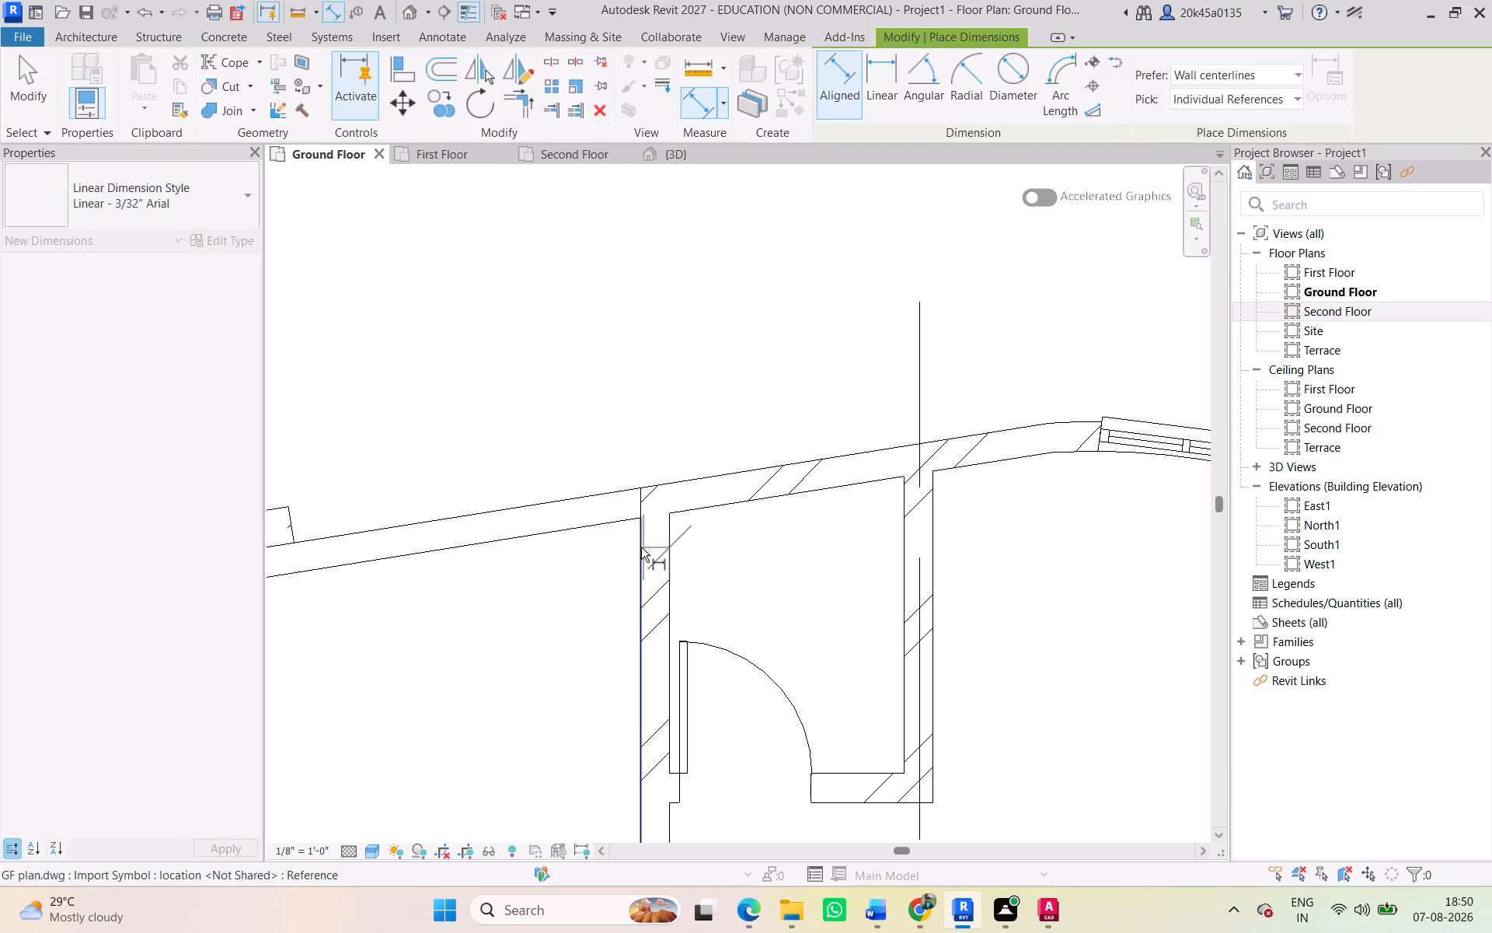
left_click(640, 549)
left_click(639, 443)
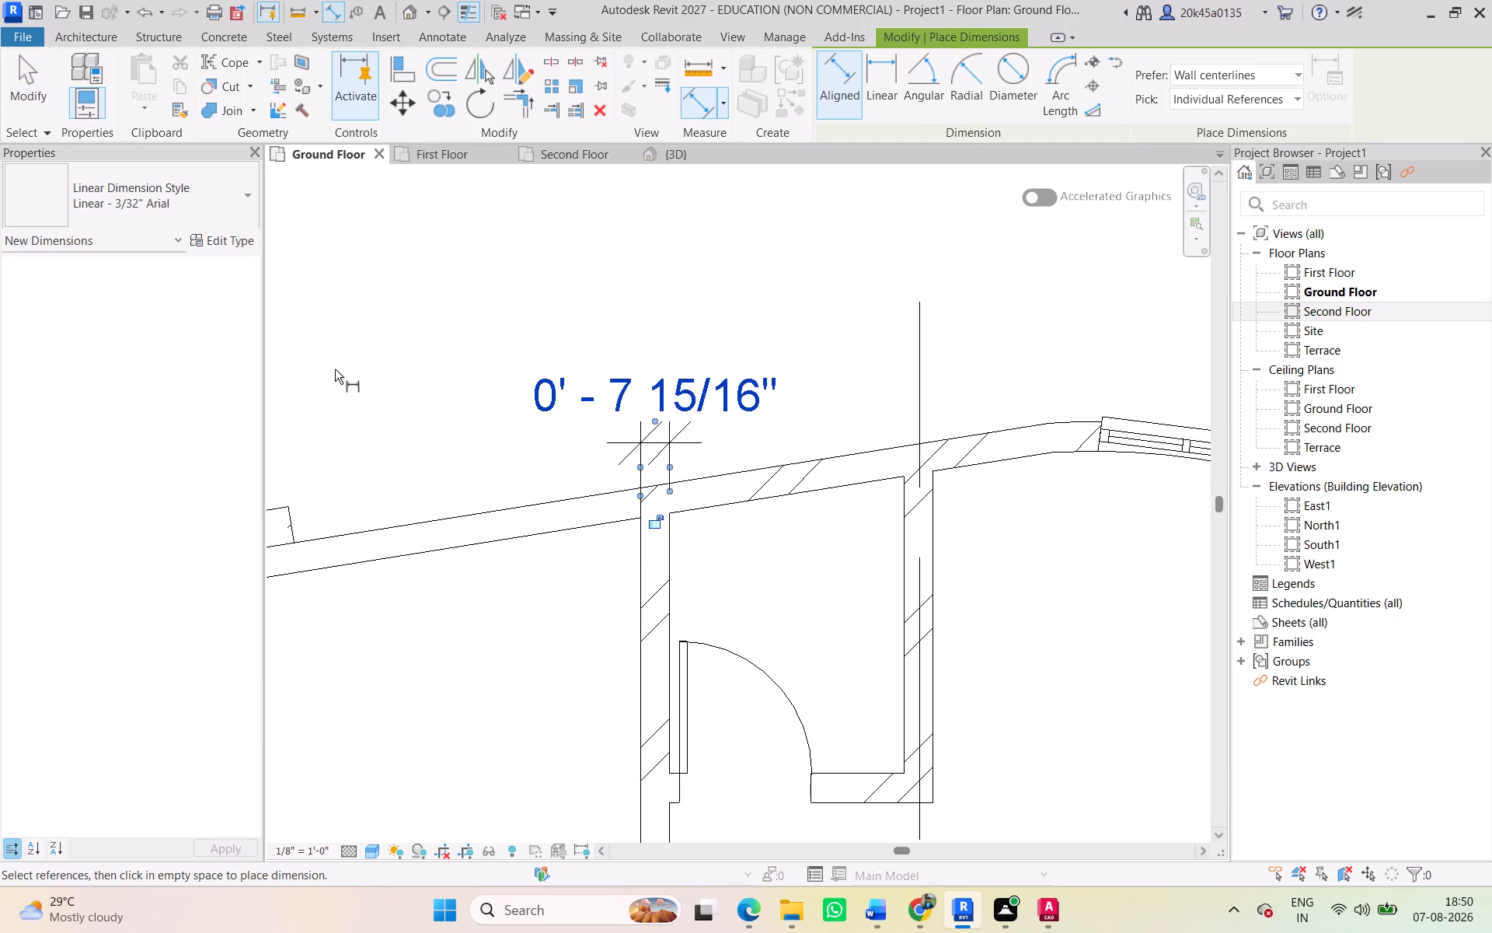
Measure the thickness of the hatched wall between the toilet and the staircase with an aligned dimension.
scroll(558, 469, "down", 9)
middle_click_drag(544, 505, 1169, 313)
scroll(788, 576, "down", 3)
middle_click_drag(785, 540, 800, 246)
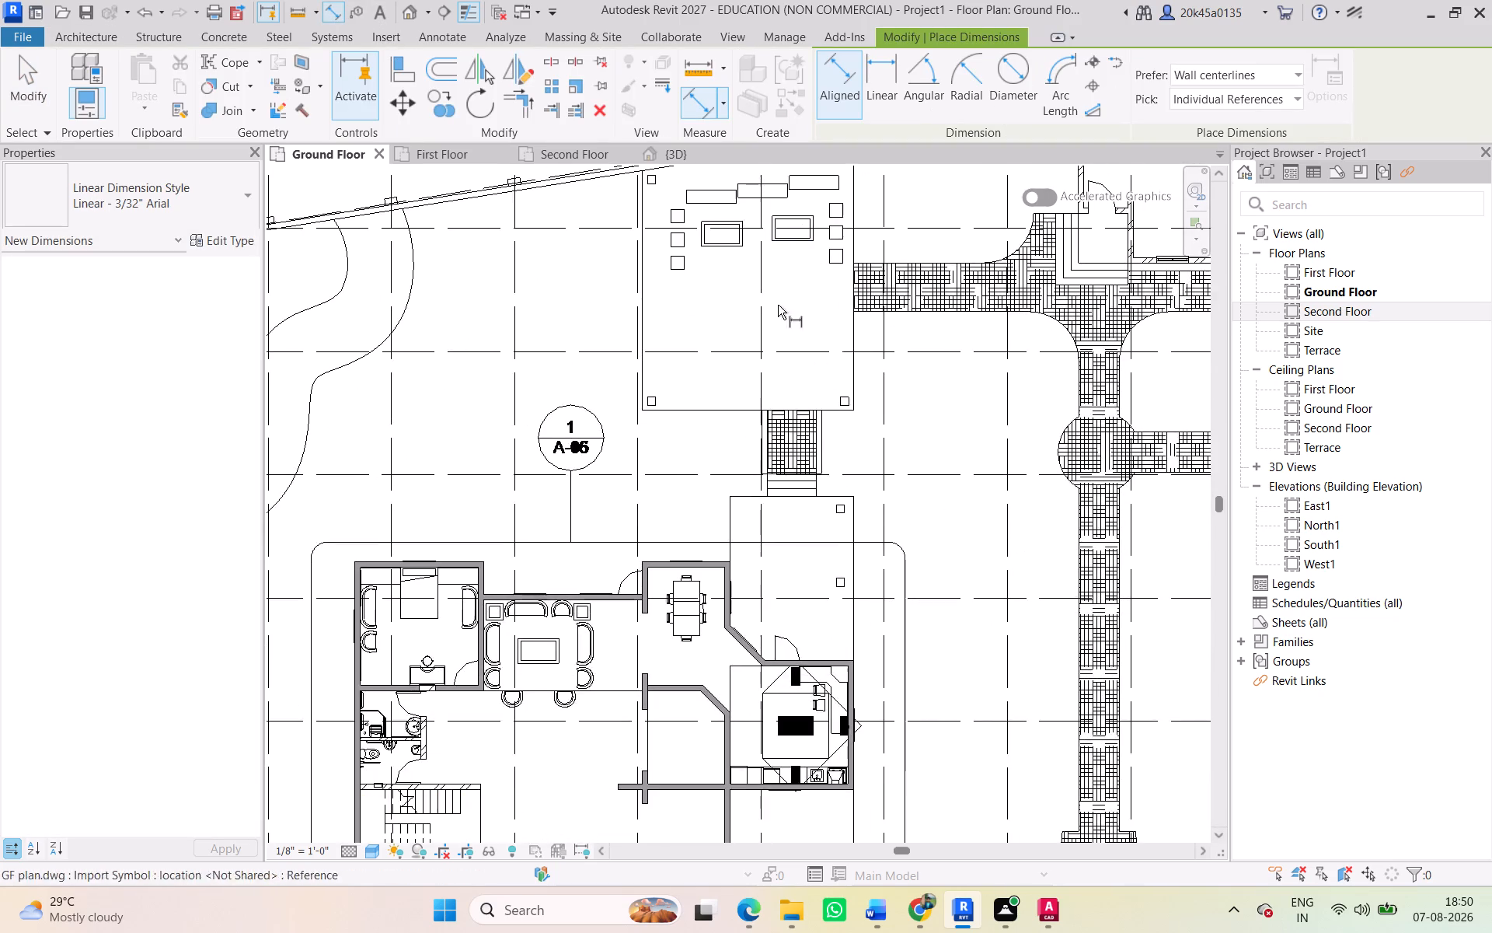
middle_click_drag(482, 631, 862, 526)
scroll(800, 632, "up", 5)
middle_click_drag(795, 633, 881, 369)
scroll(811, 467, "up", 5)
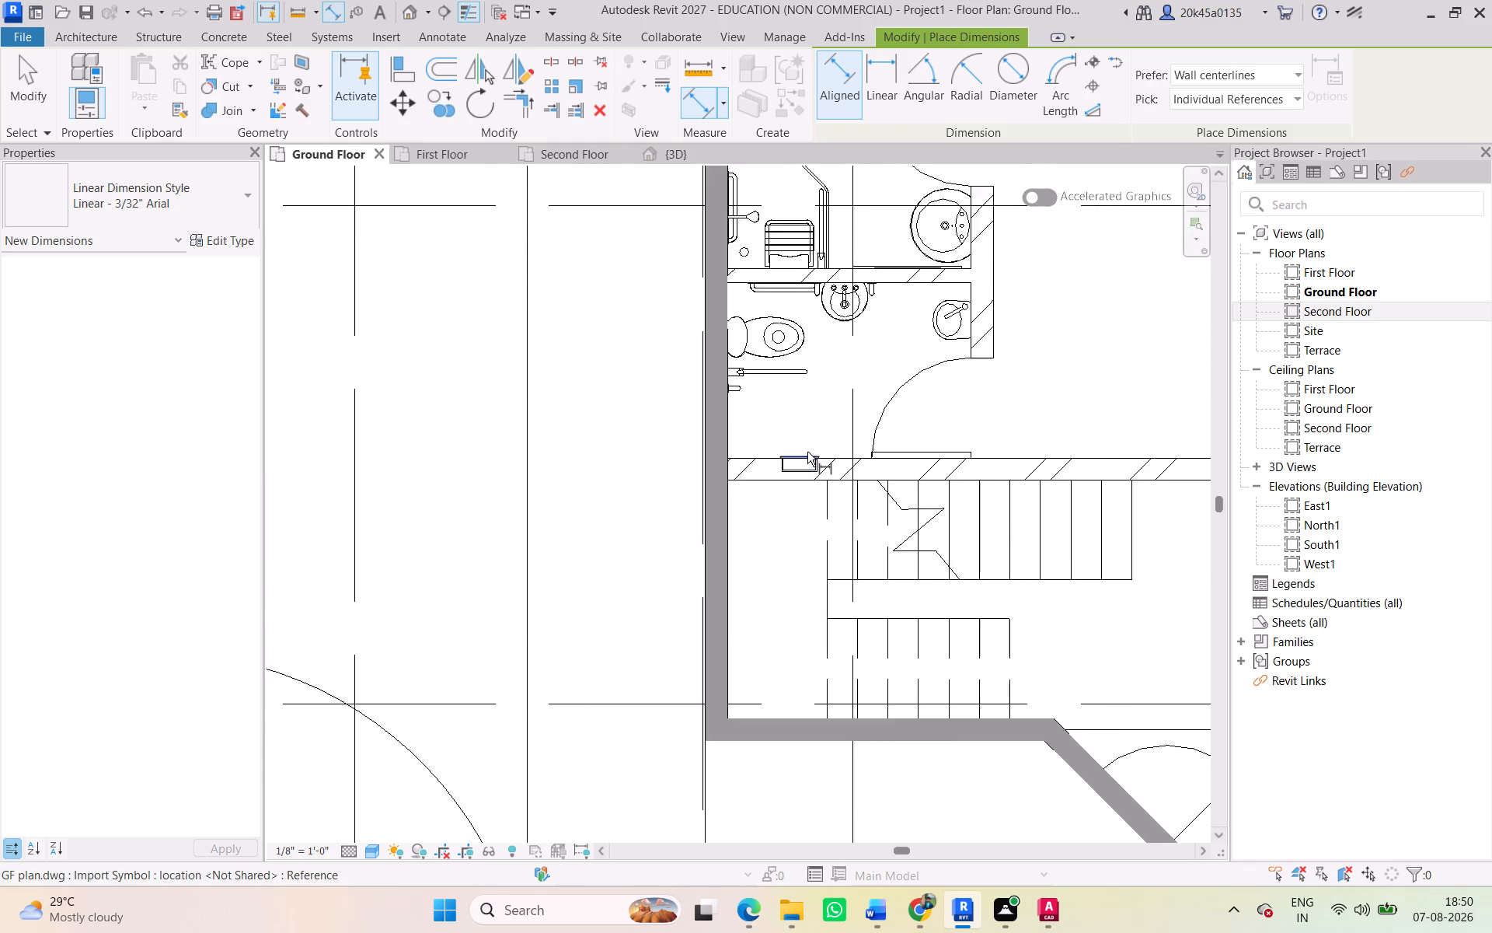
scroll(807, 452, "up", 3)
left_click(745, 465)
left_click(747, 495)
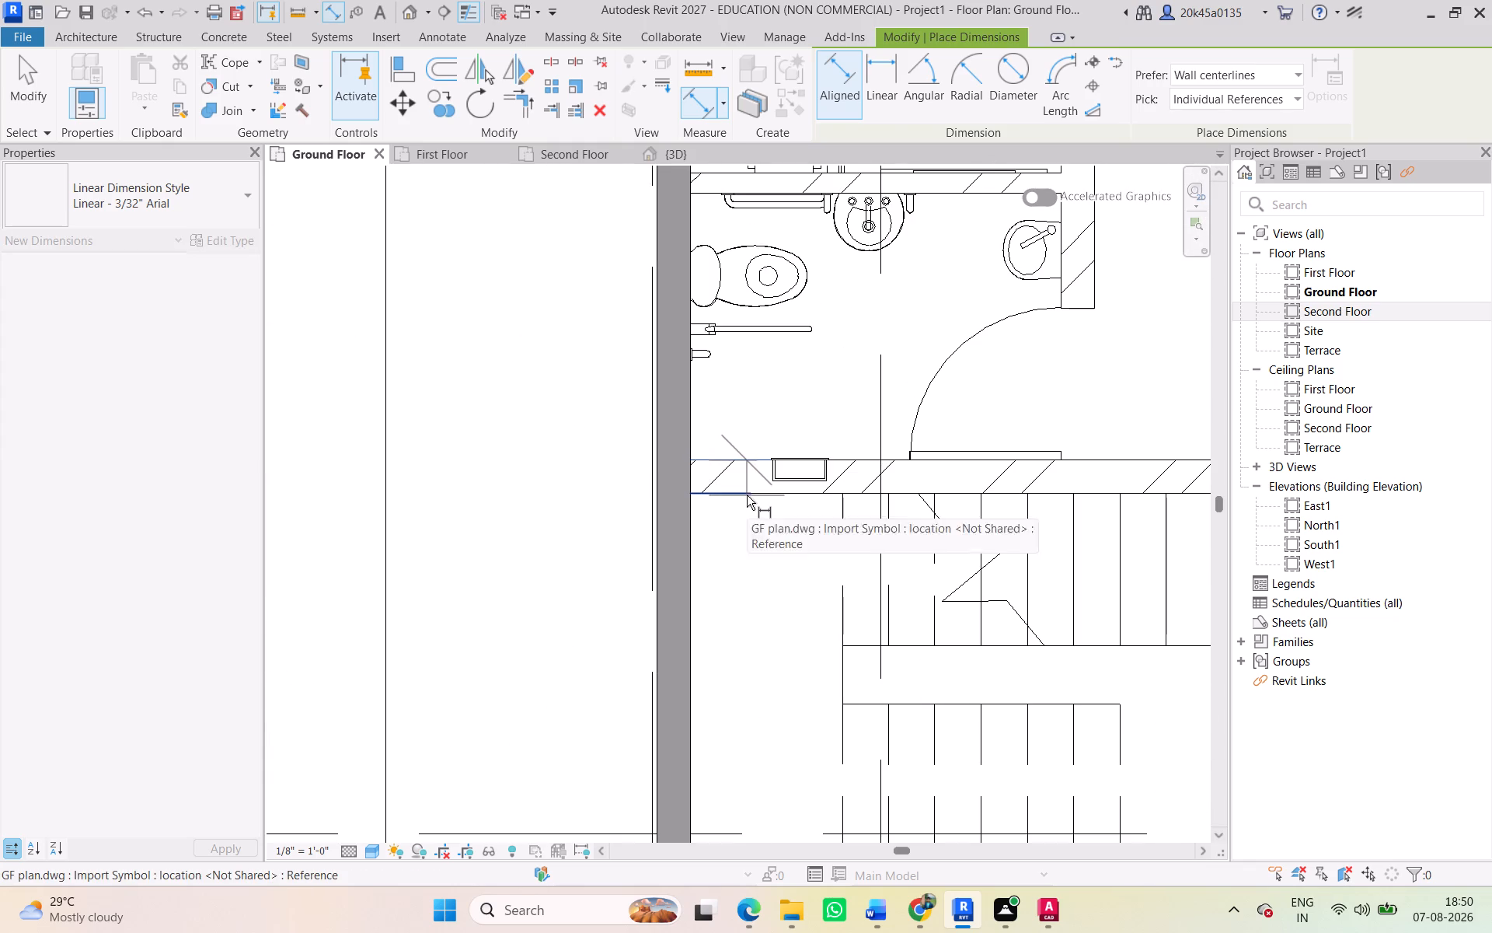
left_click(592, 498)
Compare the untraced hatched walls of the house with those of the curved outbuilding in the linked plan.
scroll(628, 486, "down", 16)
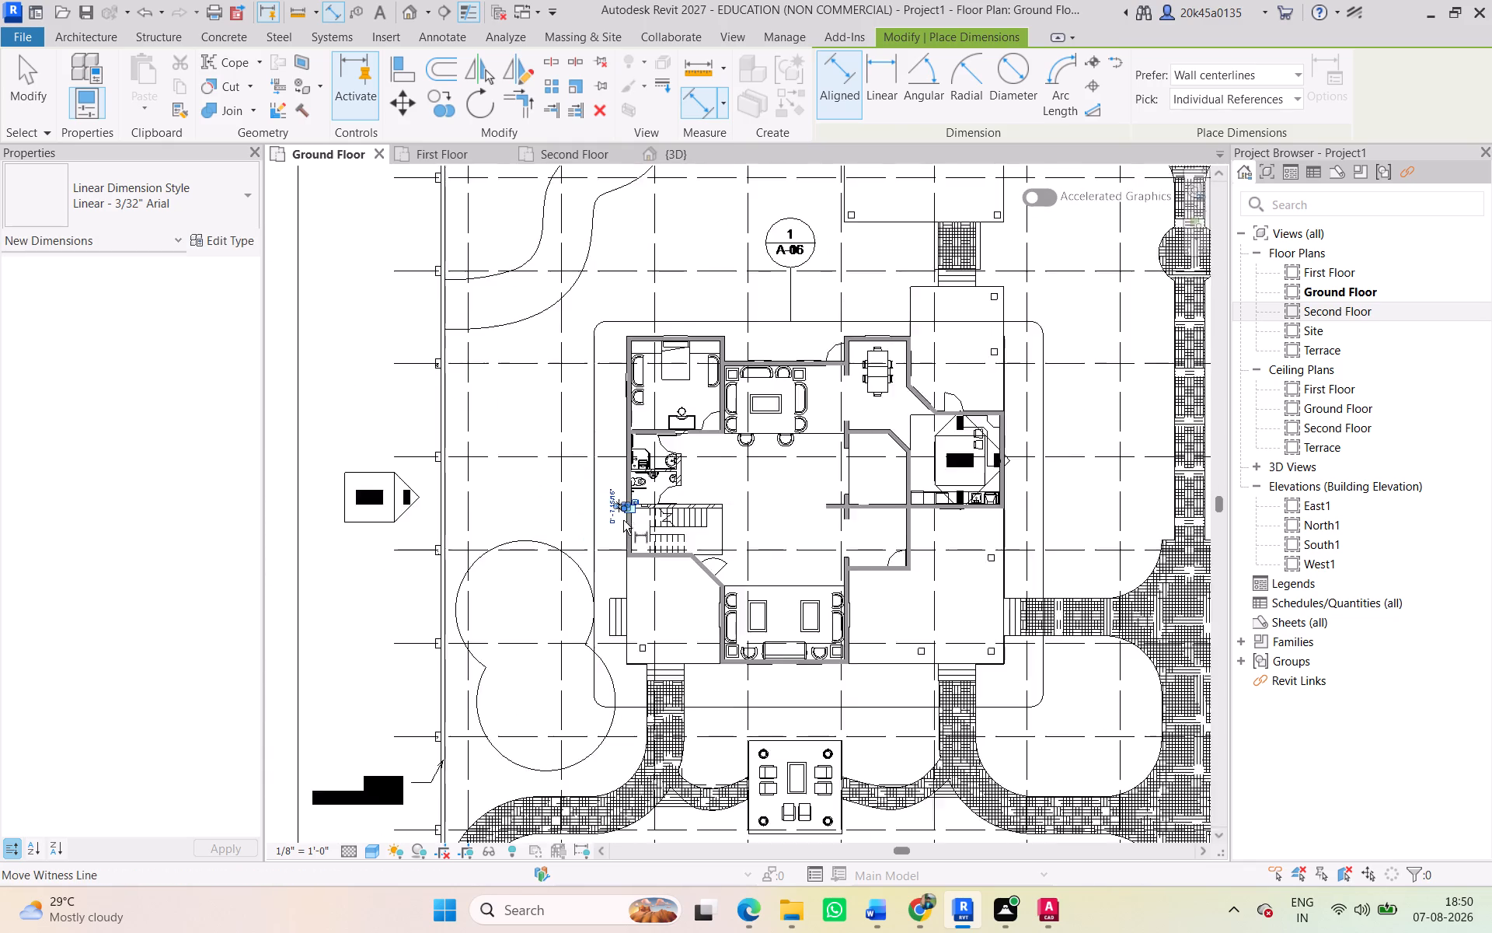
scroll(623, 520, "down", 2)
middle_click_drag(623, 547, 546, 690)
scroll(940, 313, "up", 9)
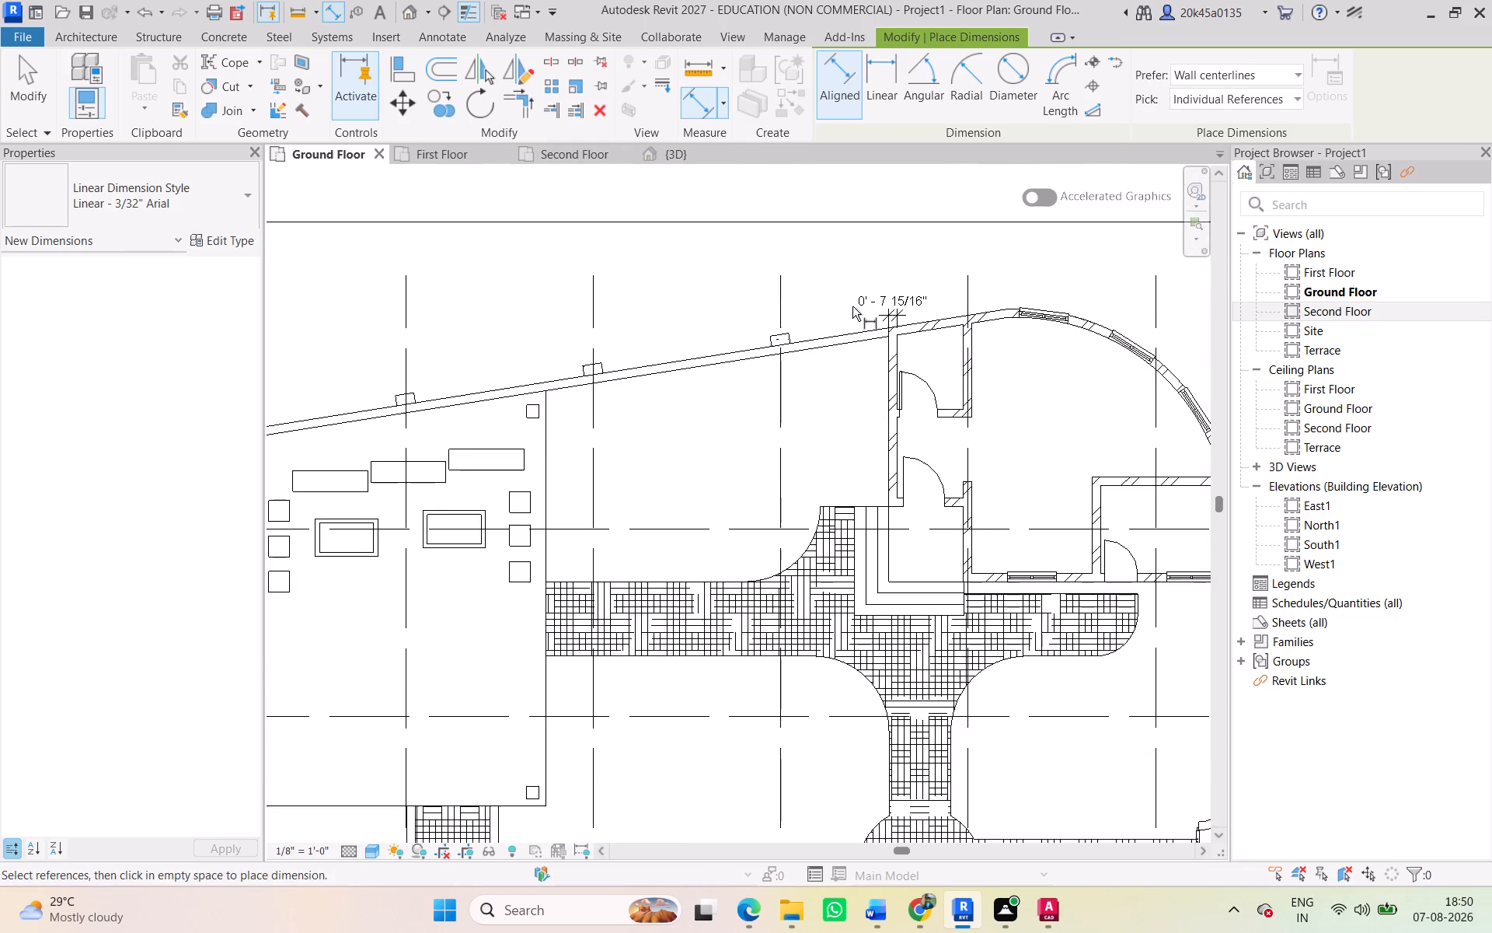
scroll(845, 348, "down", 9)
middle_click_drag(725, 465, 1180, 158)
scroll(861, 458, "up", 11)
scroll(910, 446, "down", 2)
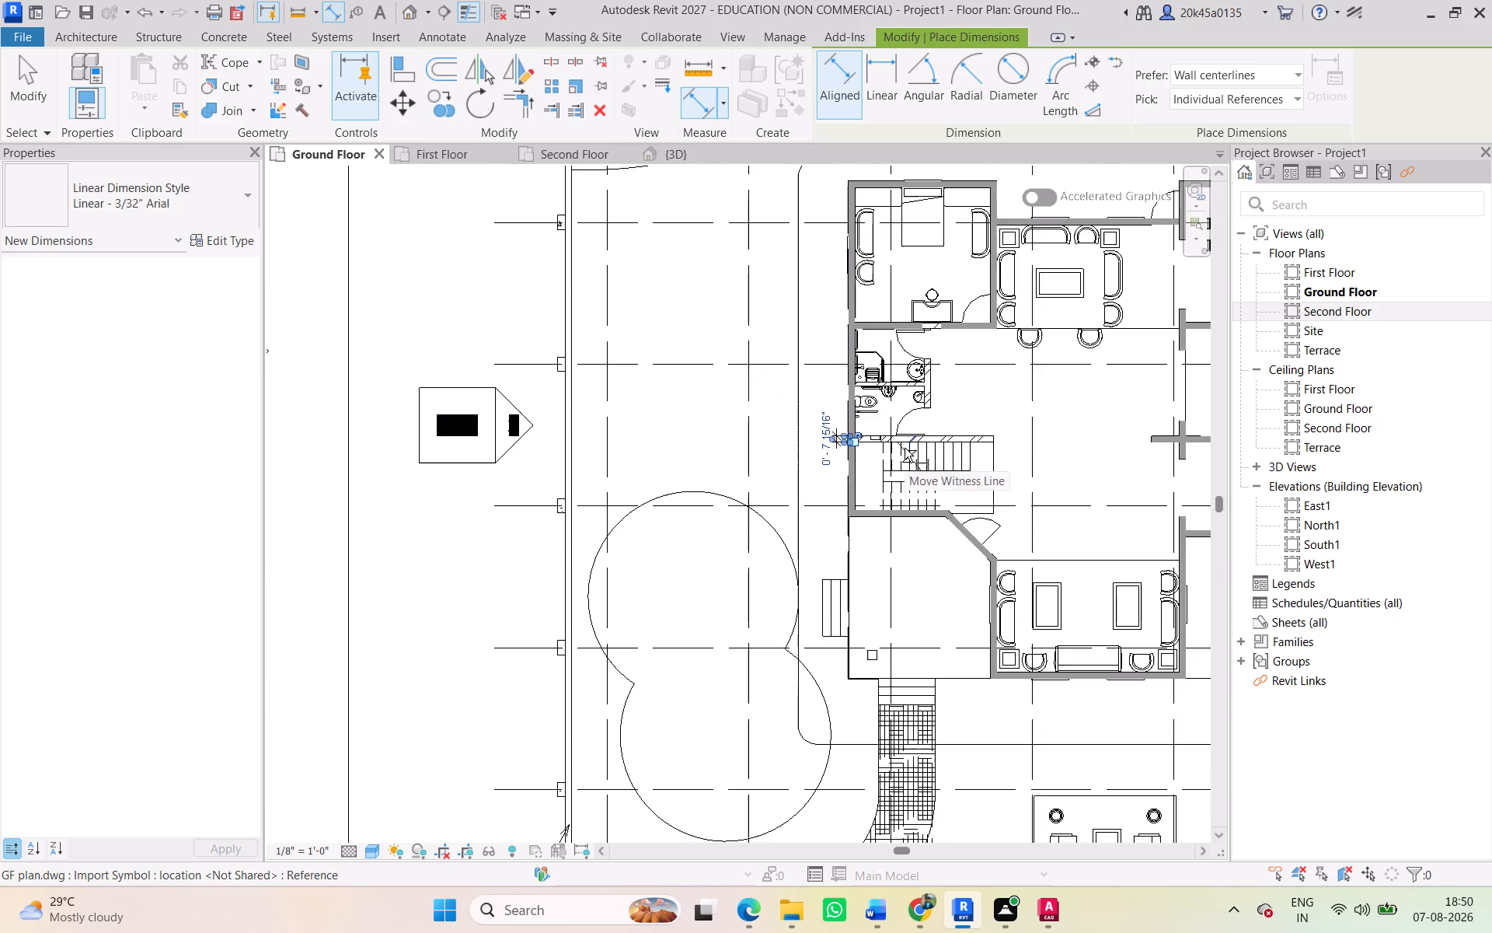
scroll(905, 448, "down", 4)
middle_click_drag(902, 435, 279, 754)
scroll(928, 412, "down", 1)
middle_click_drag(913, 497, 785, 651)
scroll(915, 321, "up", 4)
middle_click_drag(924, 376, 915, 477)
scroll(915, 477, "up", 1)
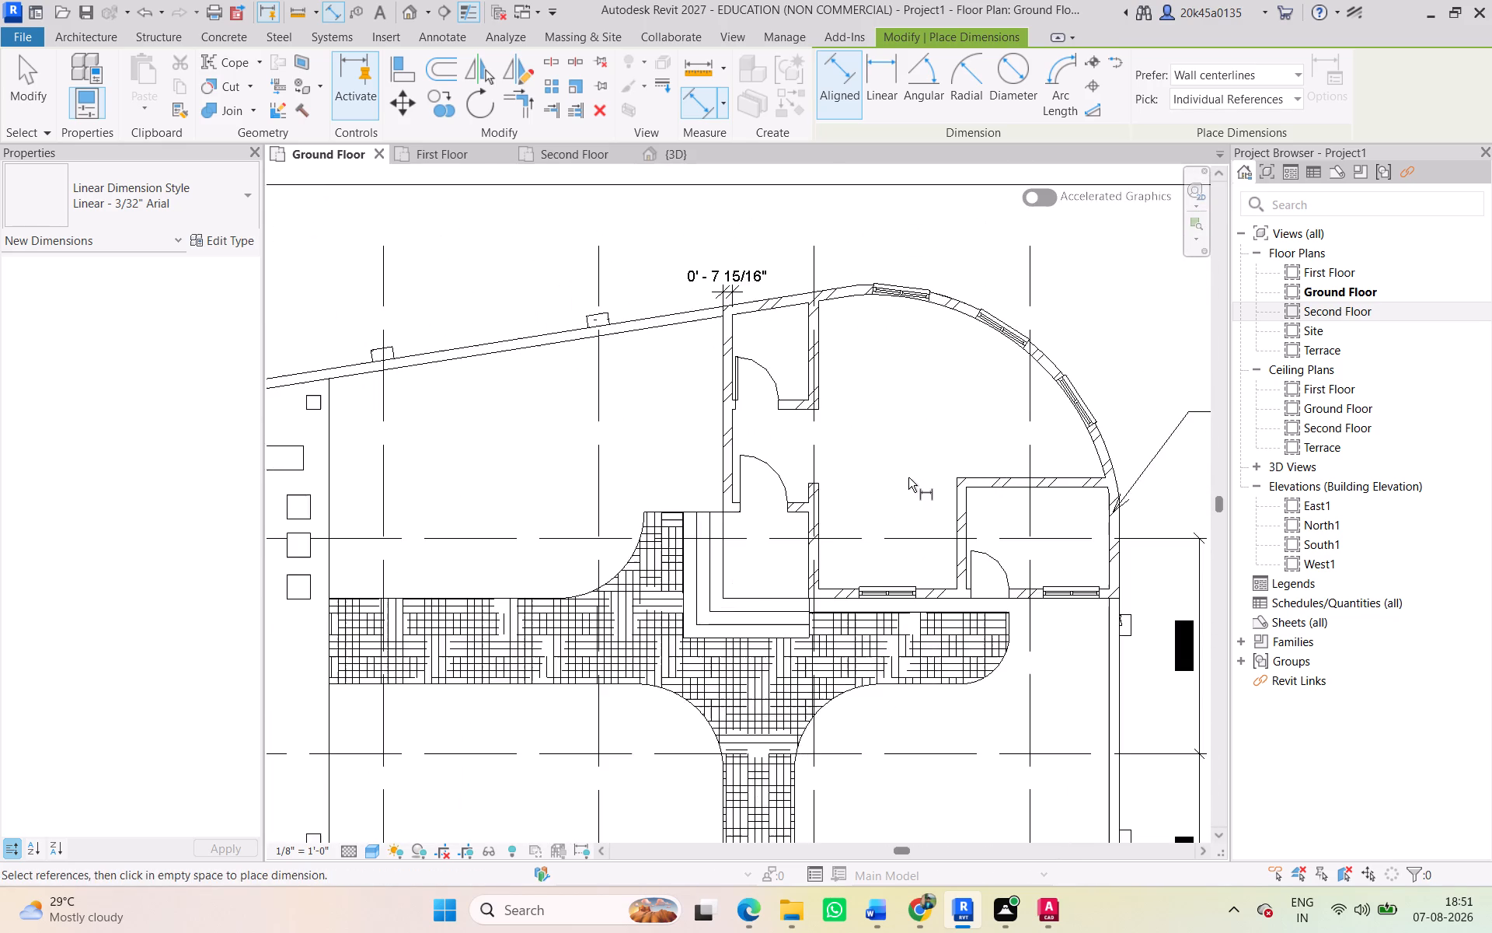
scroll(908, 477, "up", 4)
middle_click_drag(1126, 484, 970, 530)
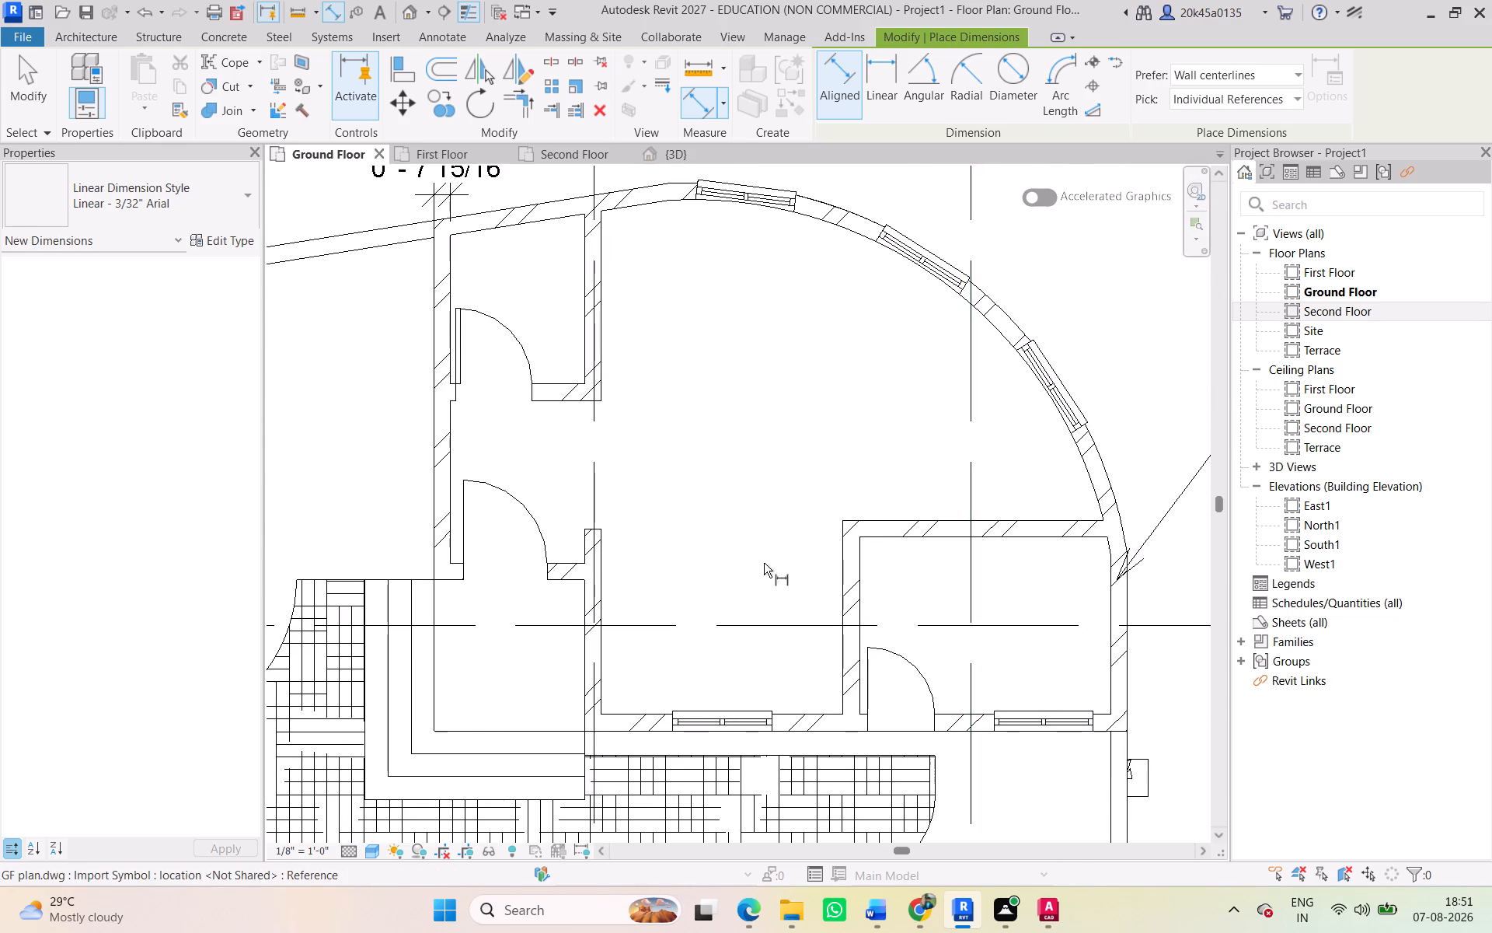
scroll(753, 567, "down", 1)
middle_click_drag(752, 568, 858, 521)
scroll(838, 516, "down", 2)
middle_click_drag(835, 519, 942, 468)
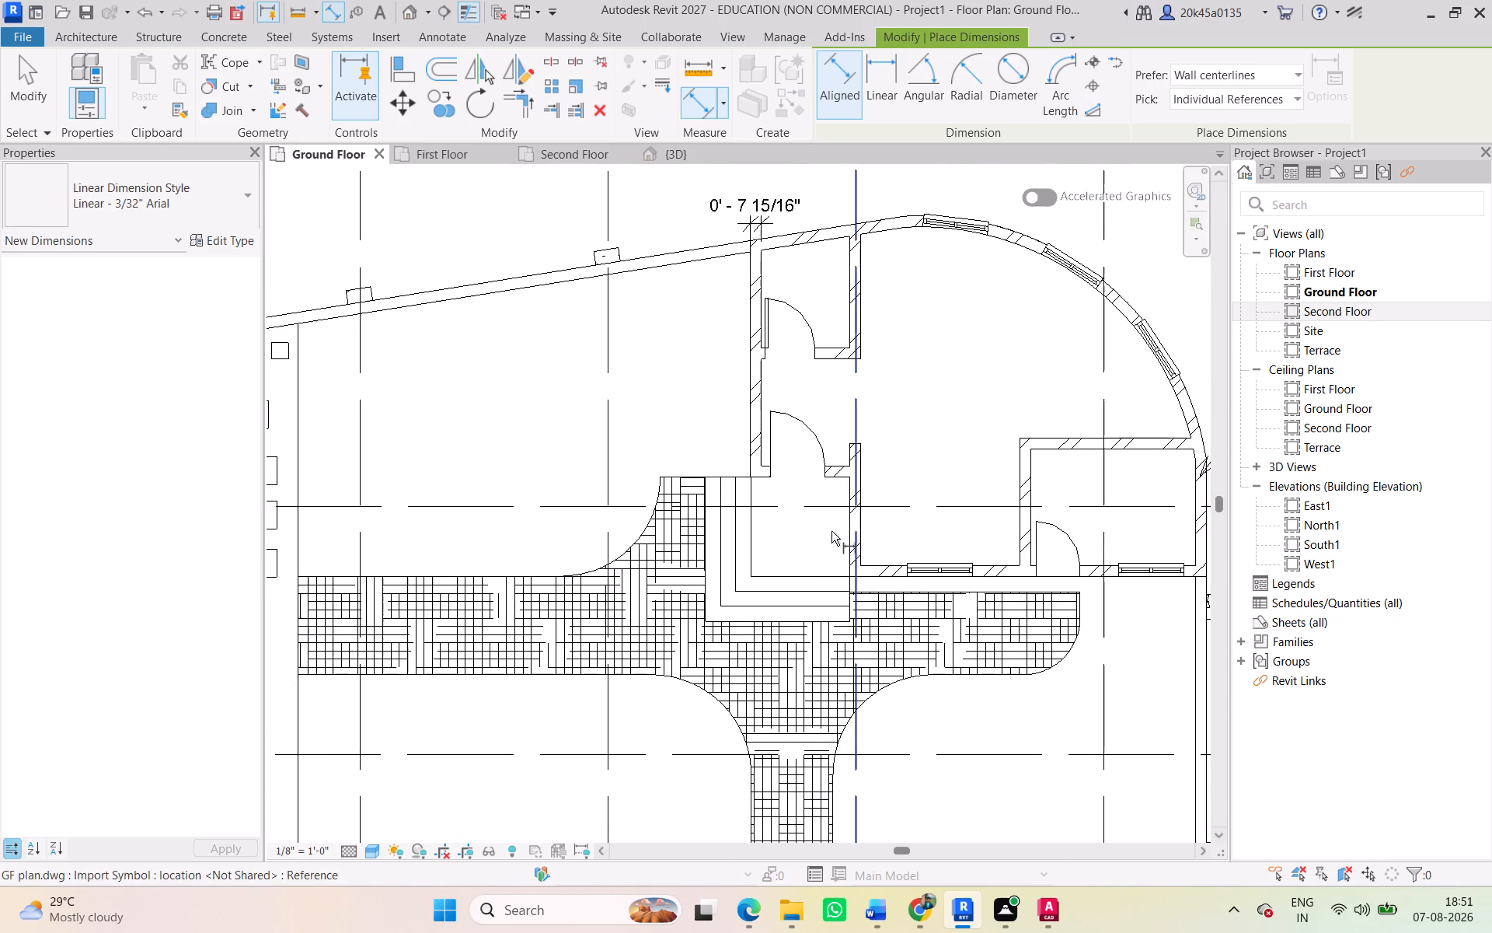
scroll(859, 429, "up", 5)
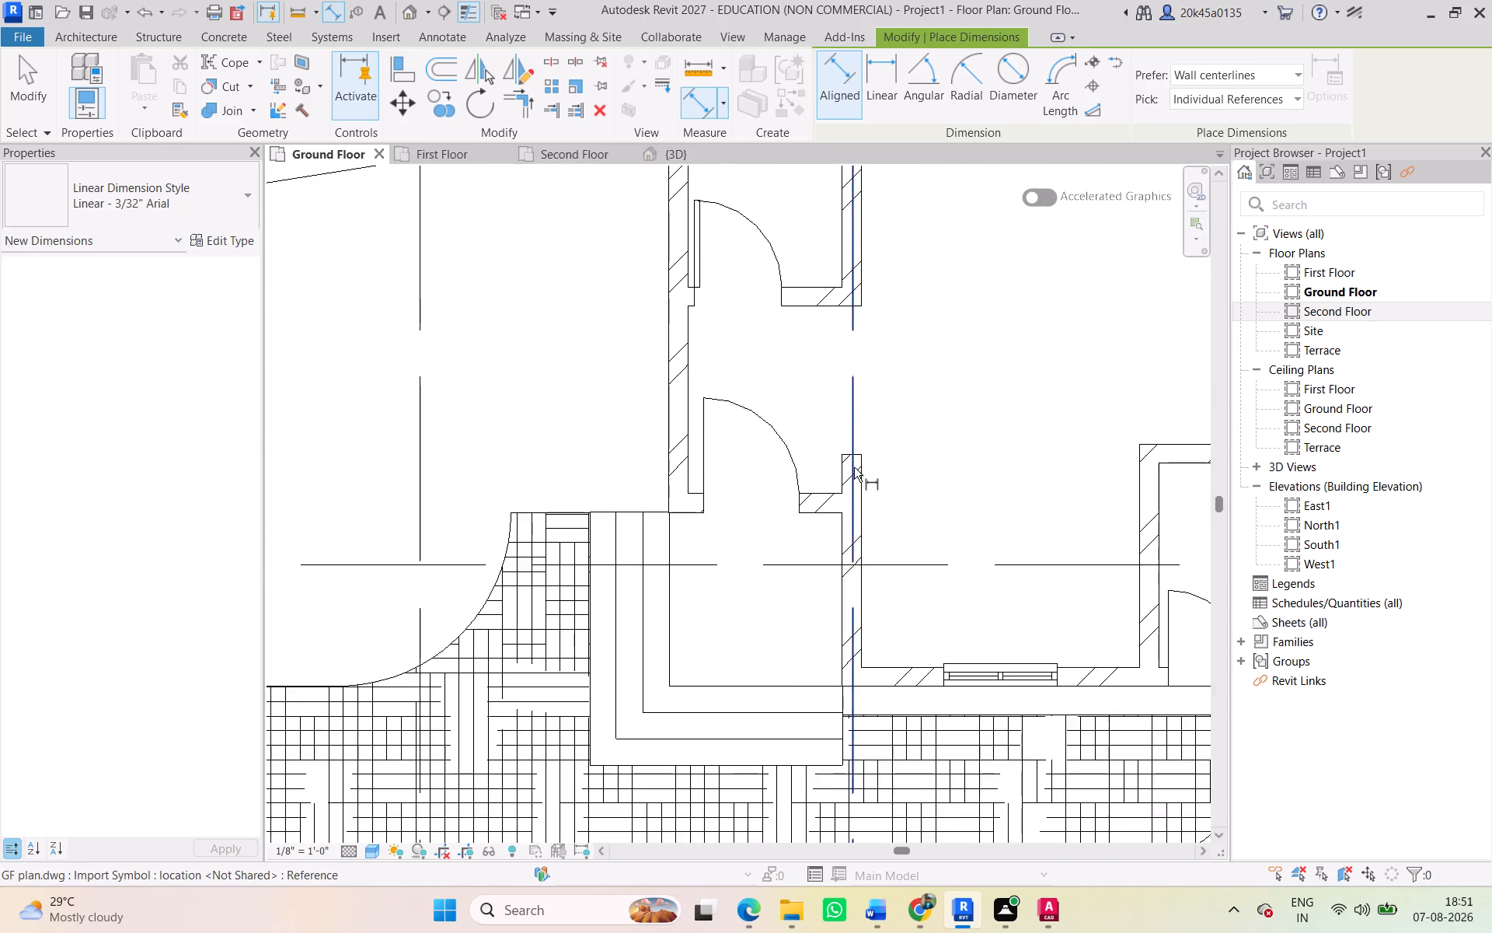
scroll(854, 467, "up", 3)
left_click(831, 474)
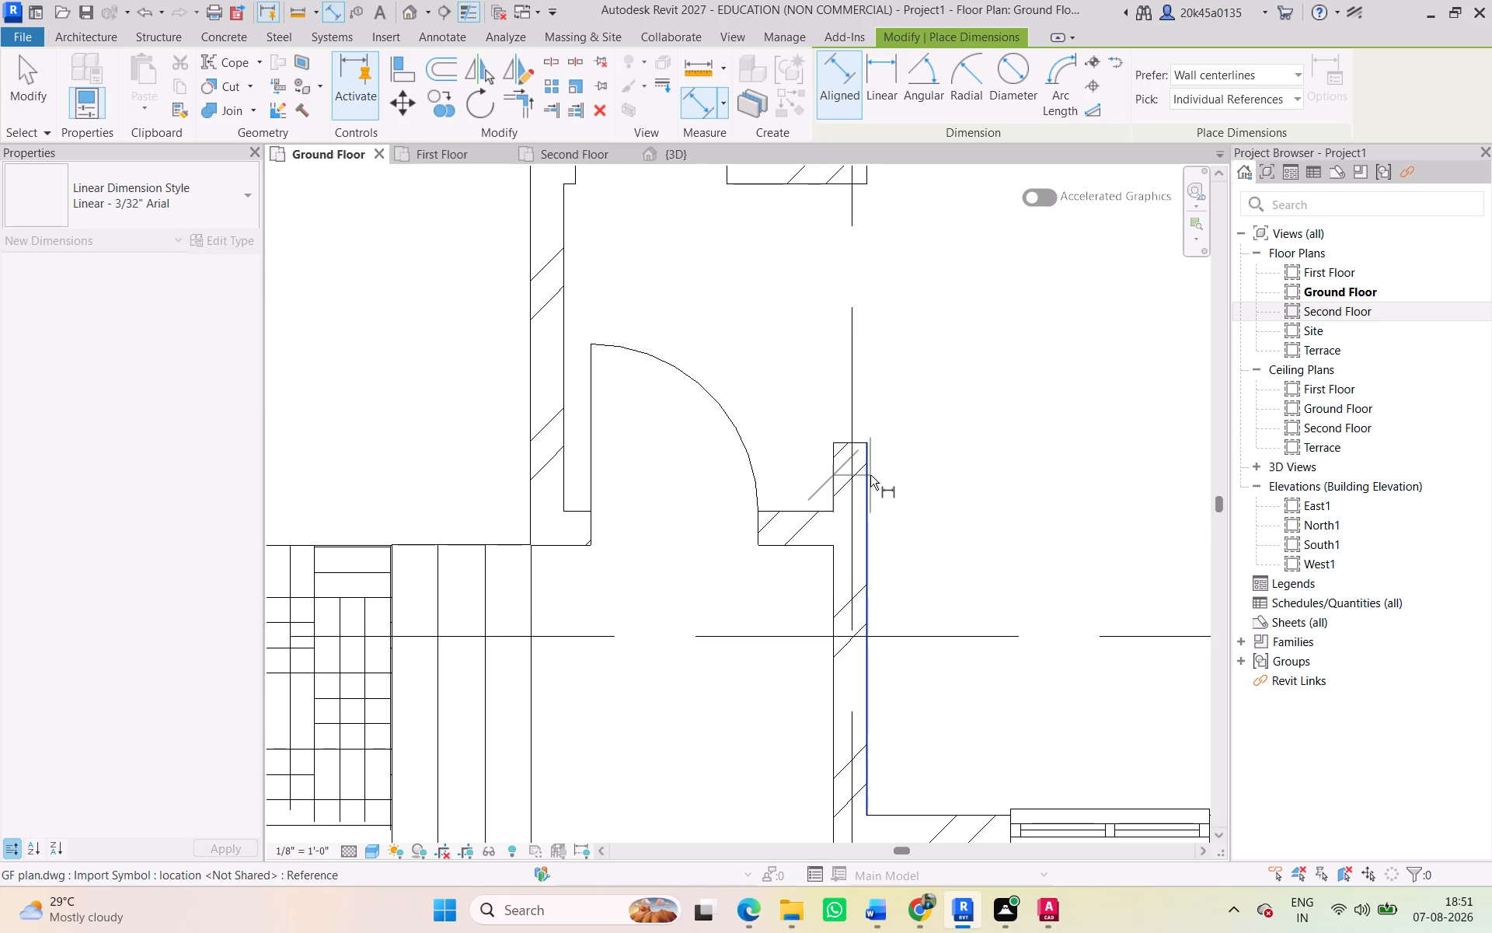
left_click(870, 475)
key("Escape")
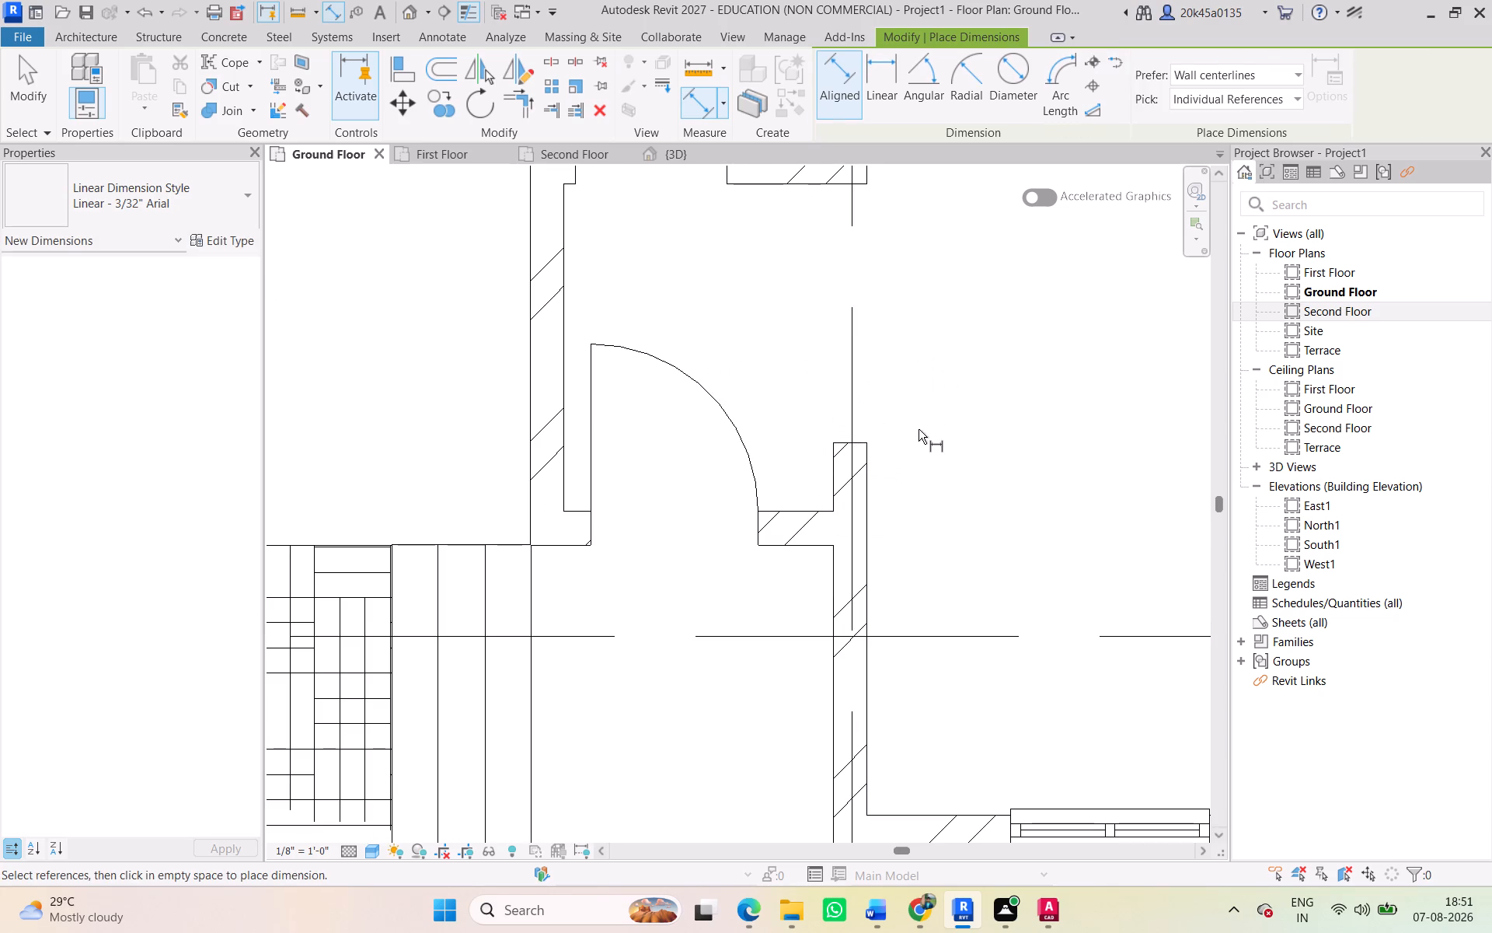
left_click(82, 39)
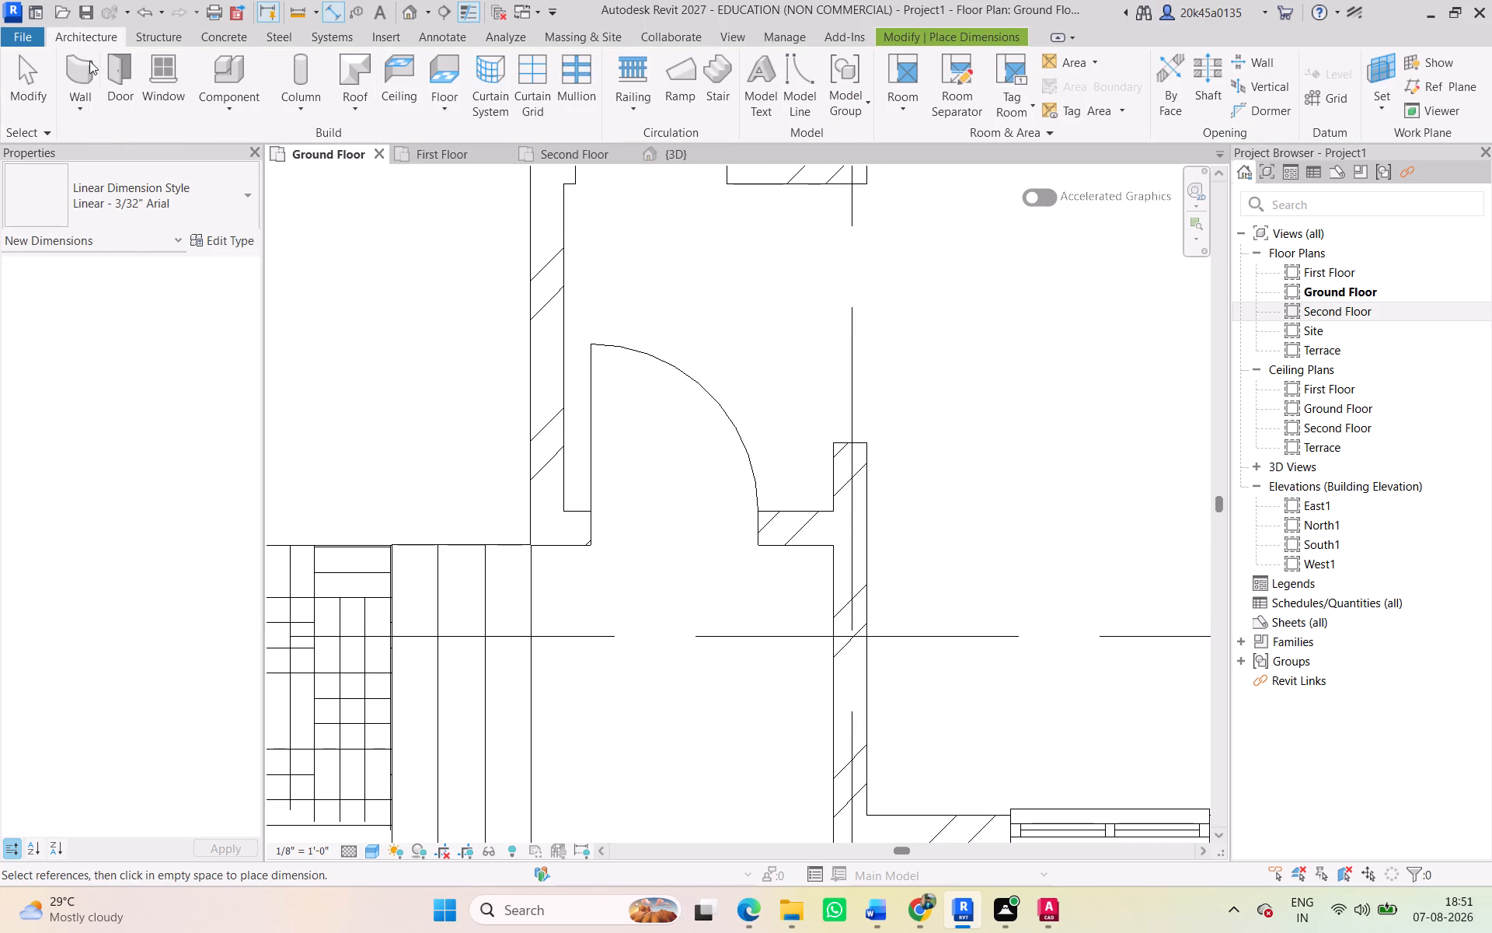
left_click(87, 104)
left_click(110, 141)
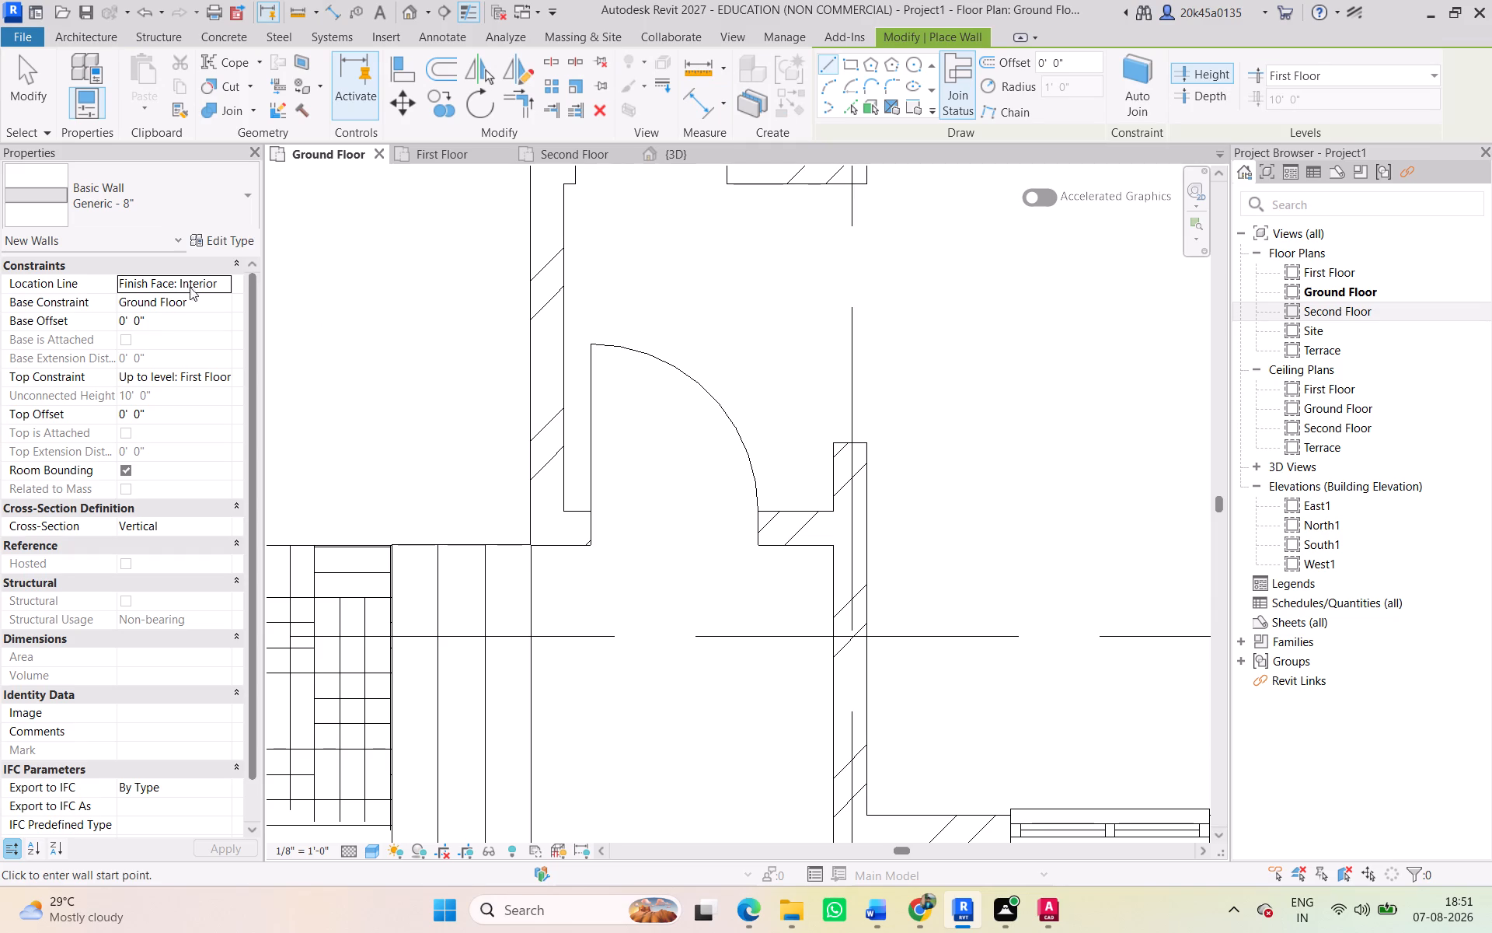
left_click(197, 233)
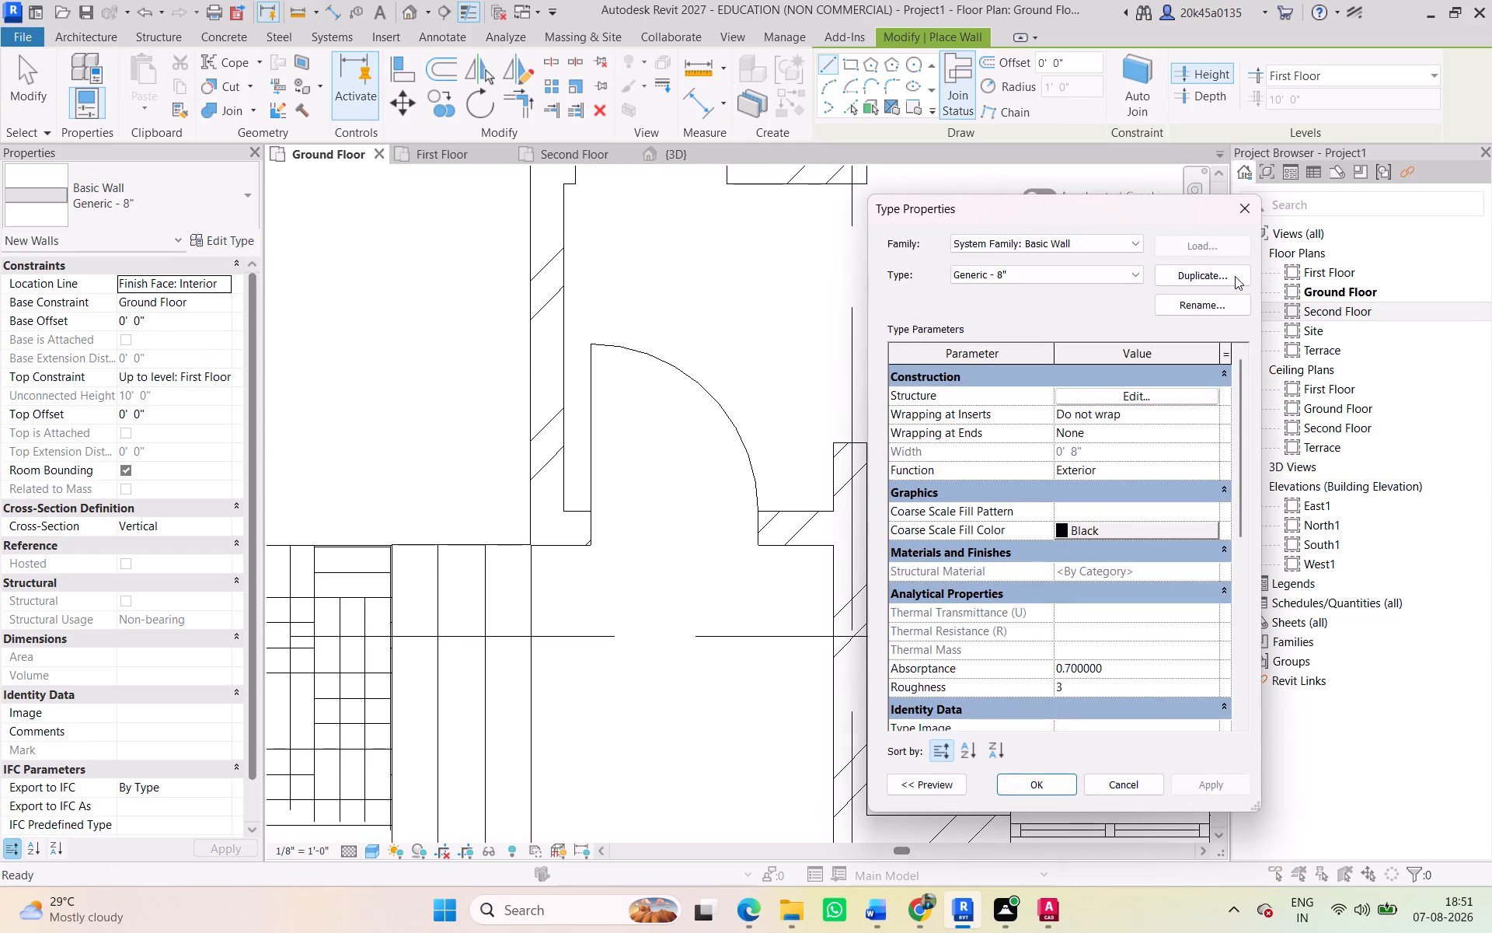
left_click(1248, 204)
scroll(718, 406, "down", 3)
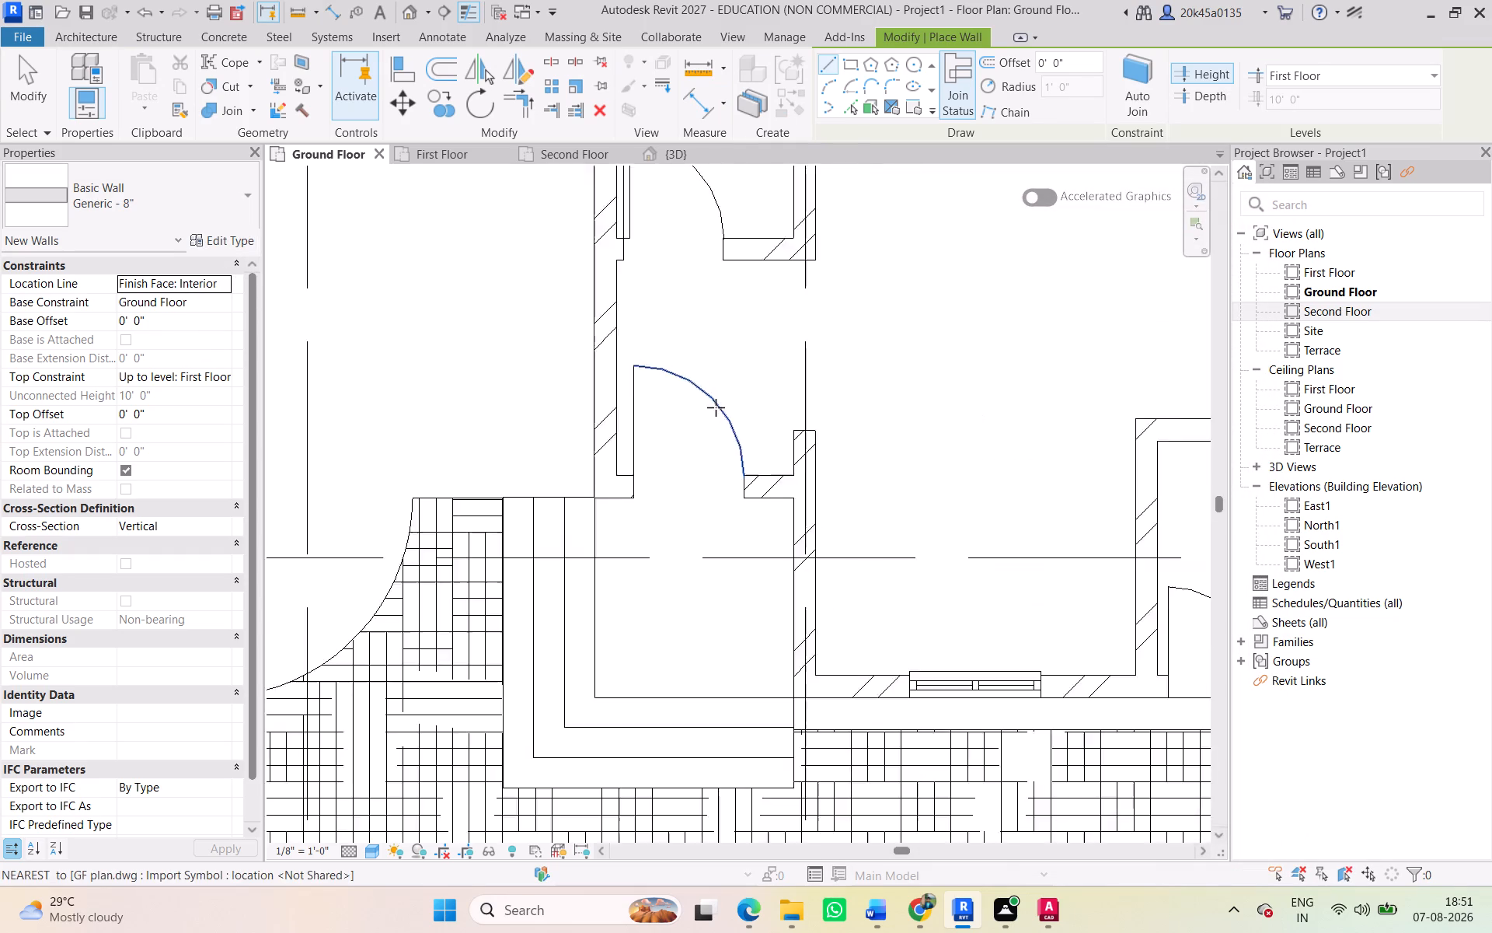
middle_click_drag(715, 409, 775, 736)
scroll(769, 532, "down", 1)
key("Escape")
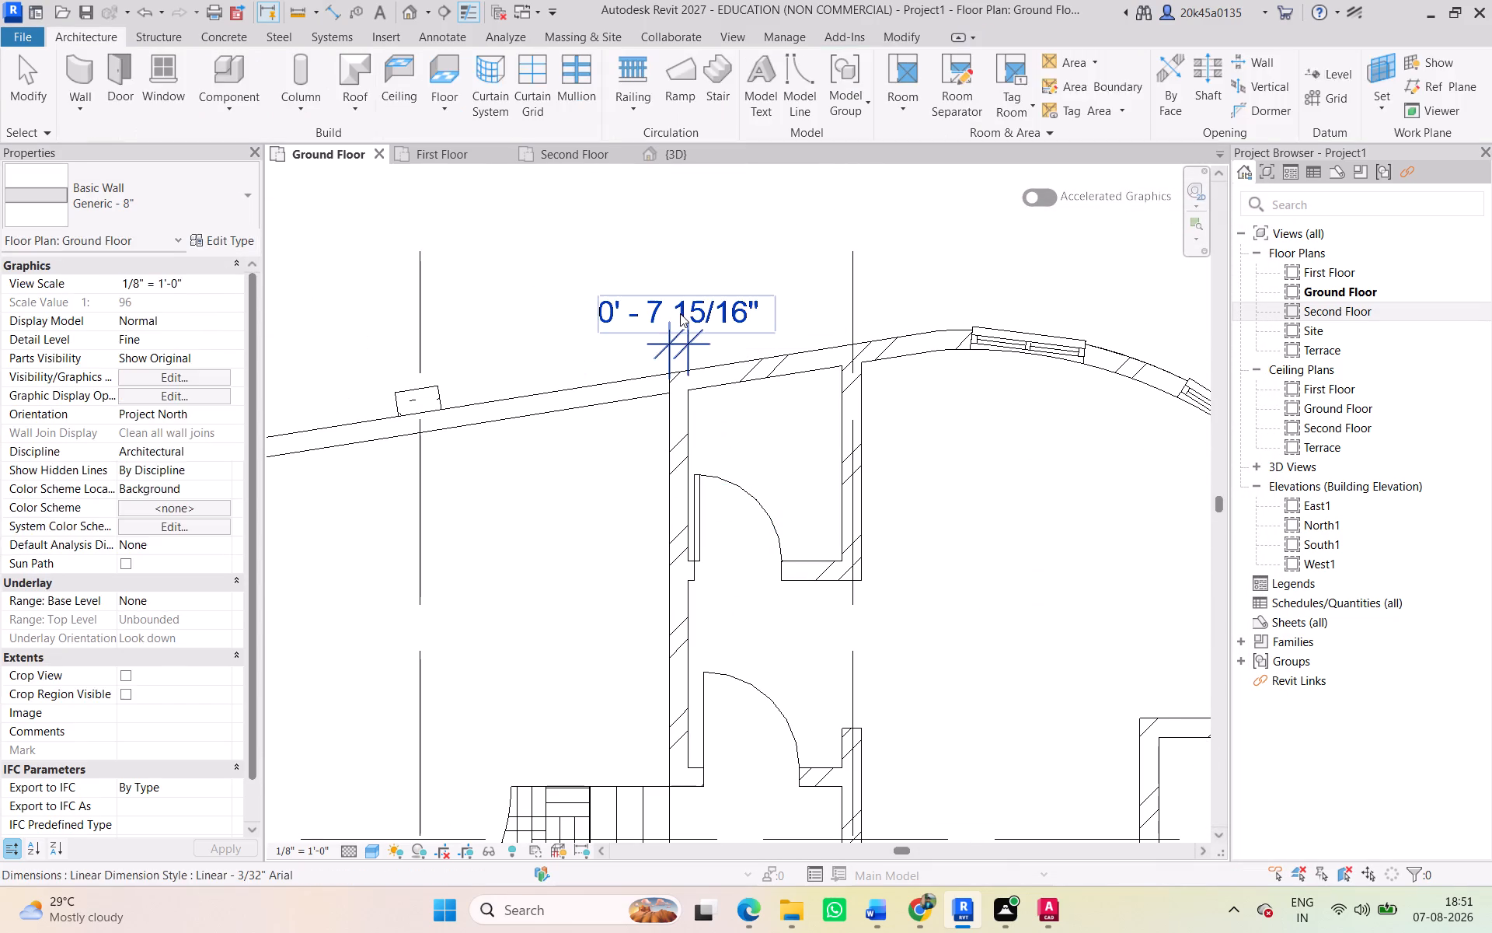
Copy the value 0' - 7 15/16" from the thickness dimension on the curved outbuilding's hatched west wall.
left_click(680, 312)
left_click(720, 311)
key("Escape")
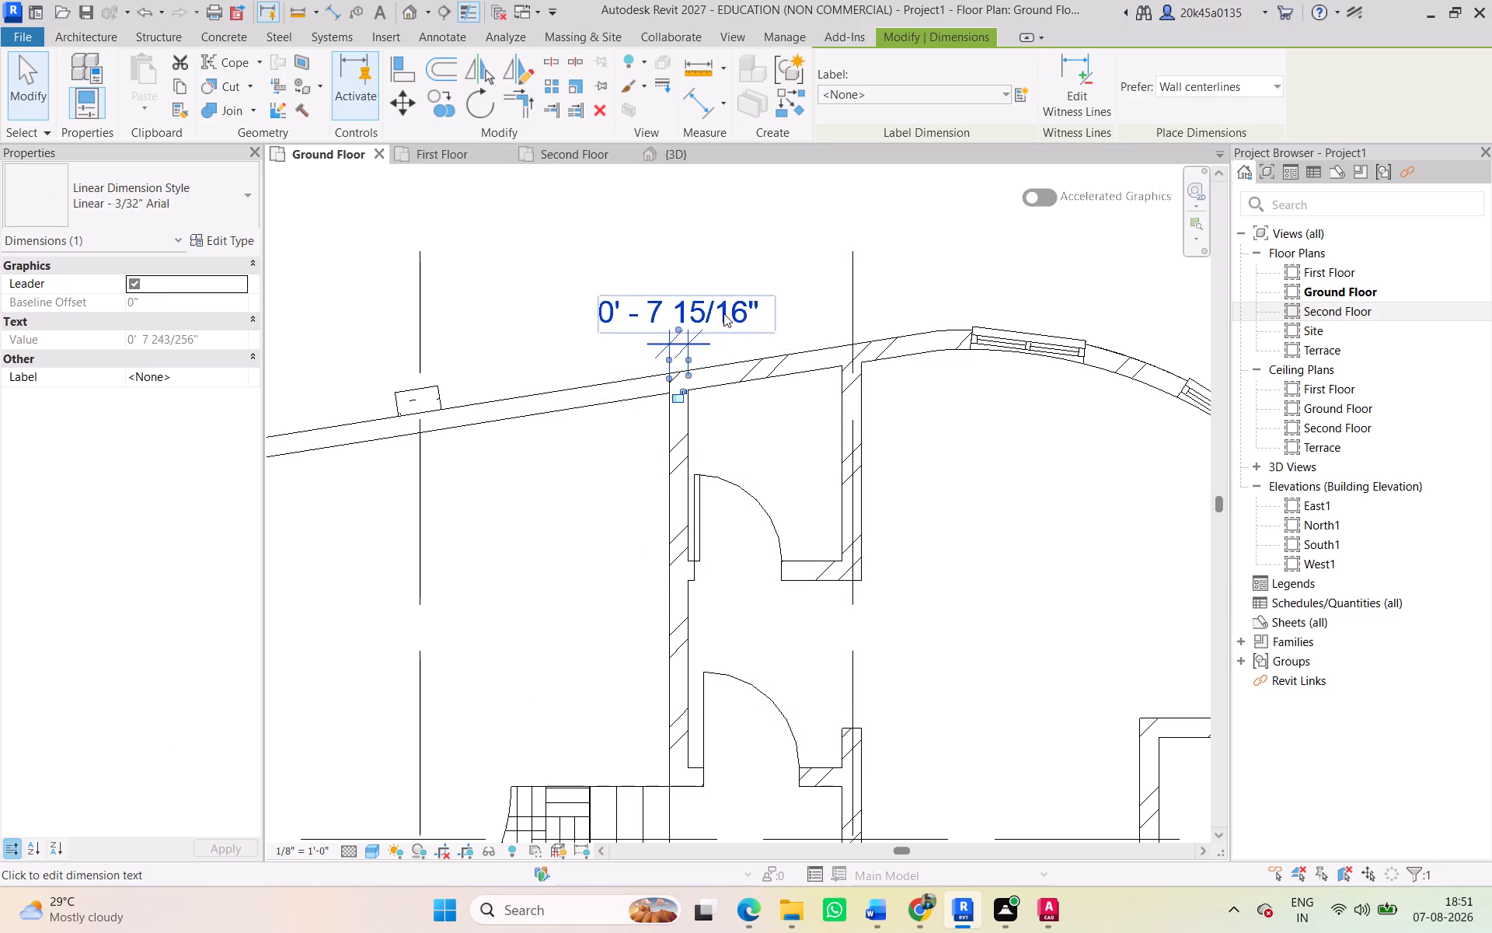
left_click(723, 313)
left_click_drag(766, 334, 670, 341)
key("ctrl+c")
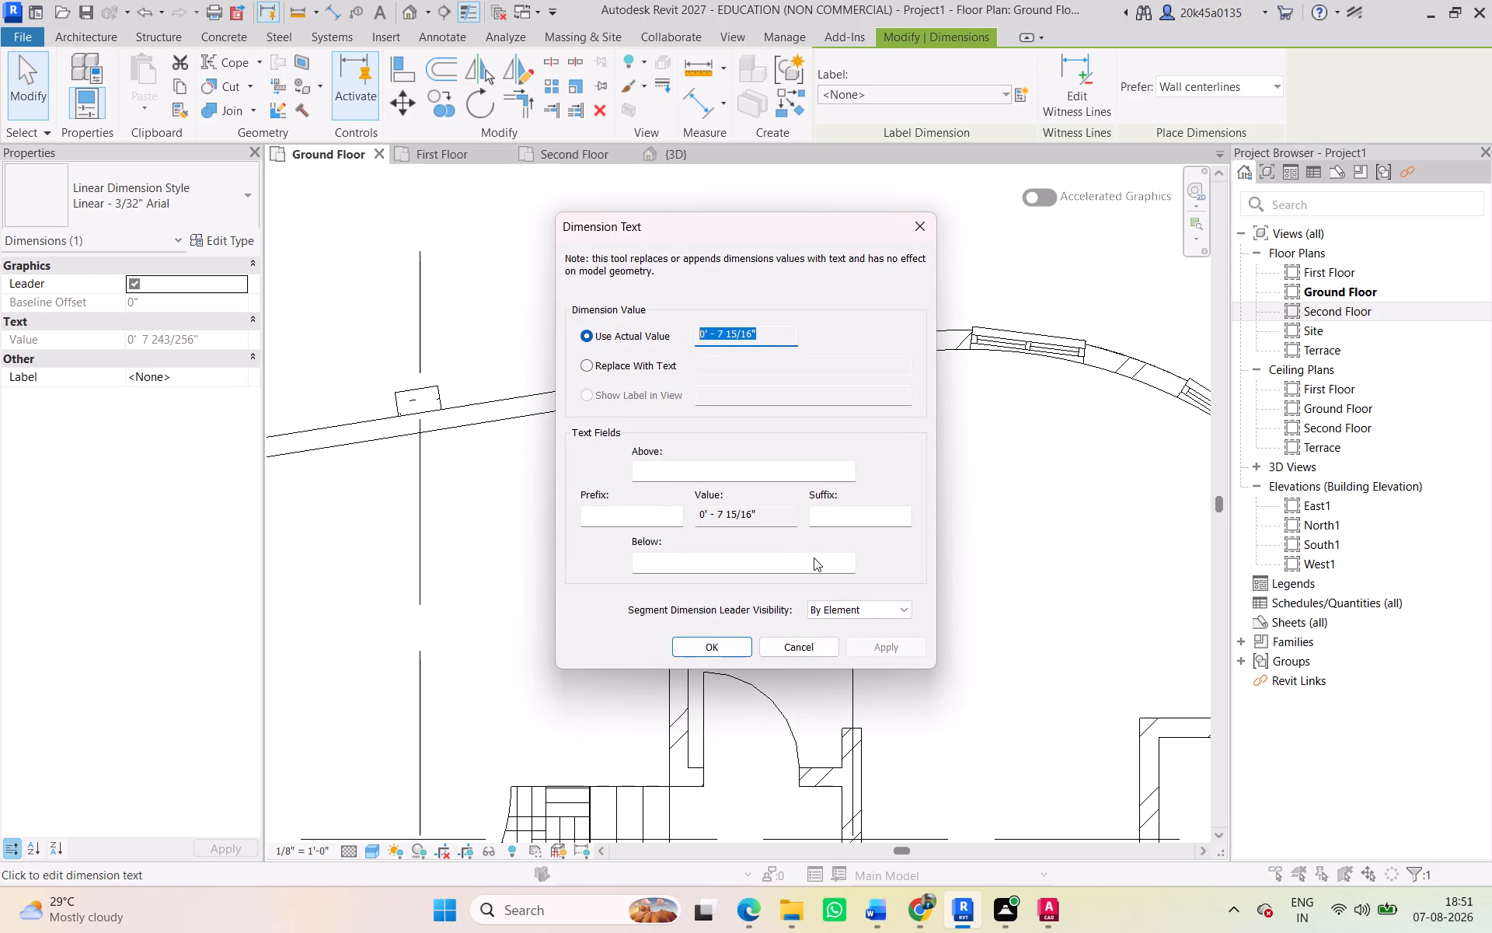
left_click(717, 647)
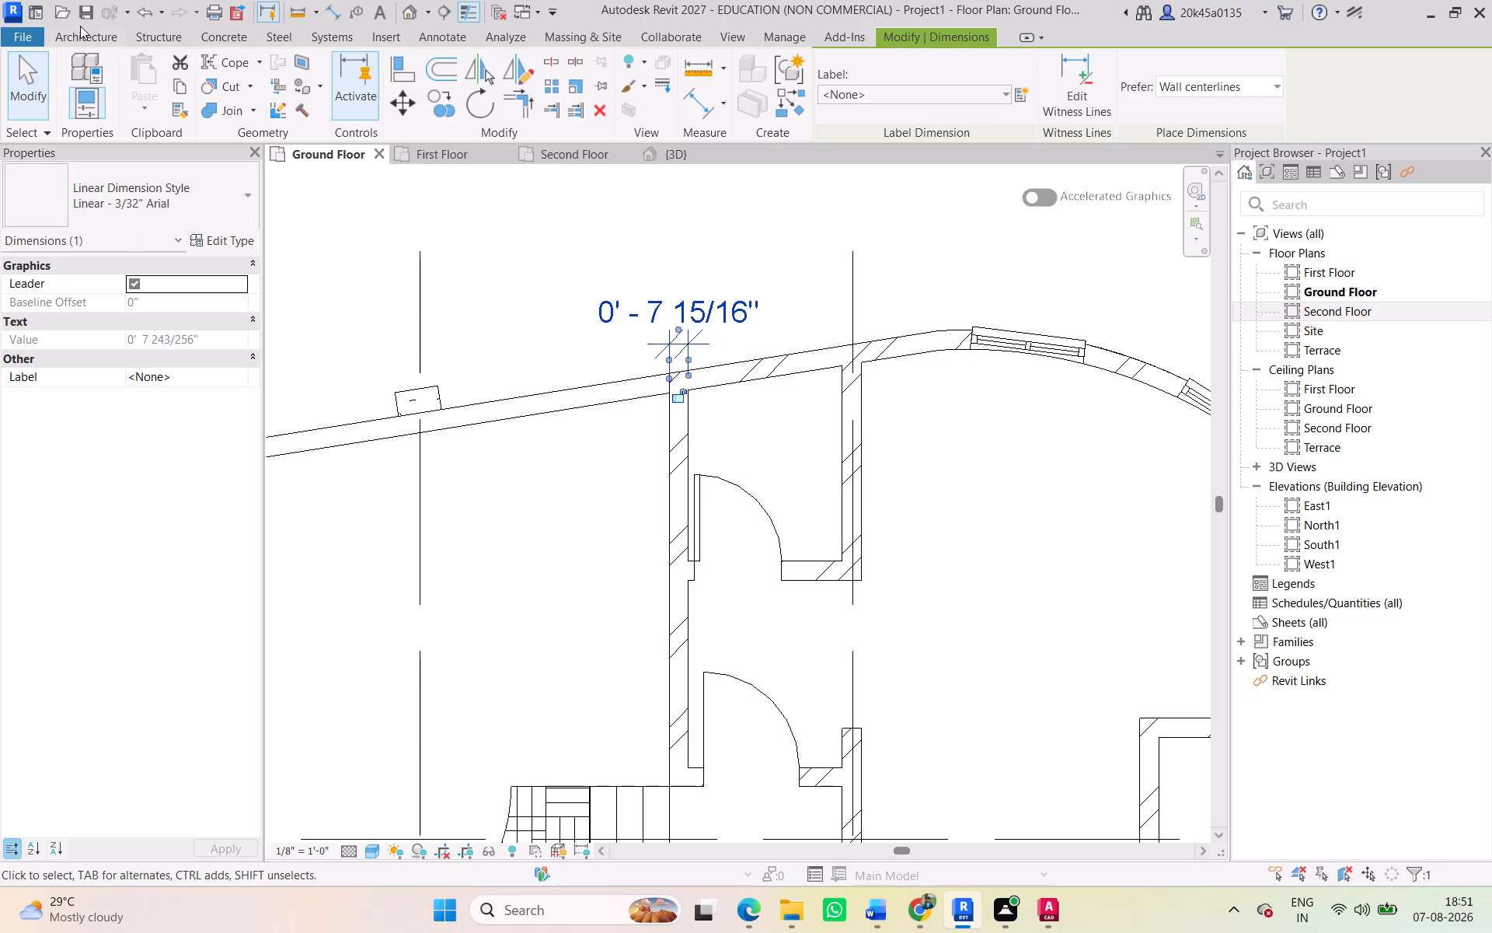
Duplicate the Generic - 8" basic wall type and name the copy Generic - 0' - 7 15/16".
left_click(80, 26)
left_click(82, 37)
left_click(89, 87)
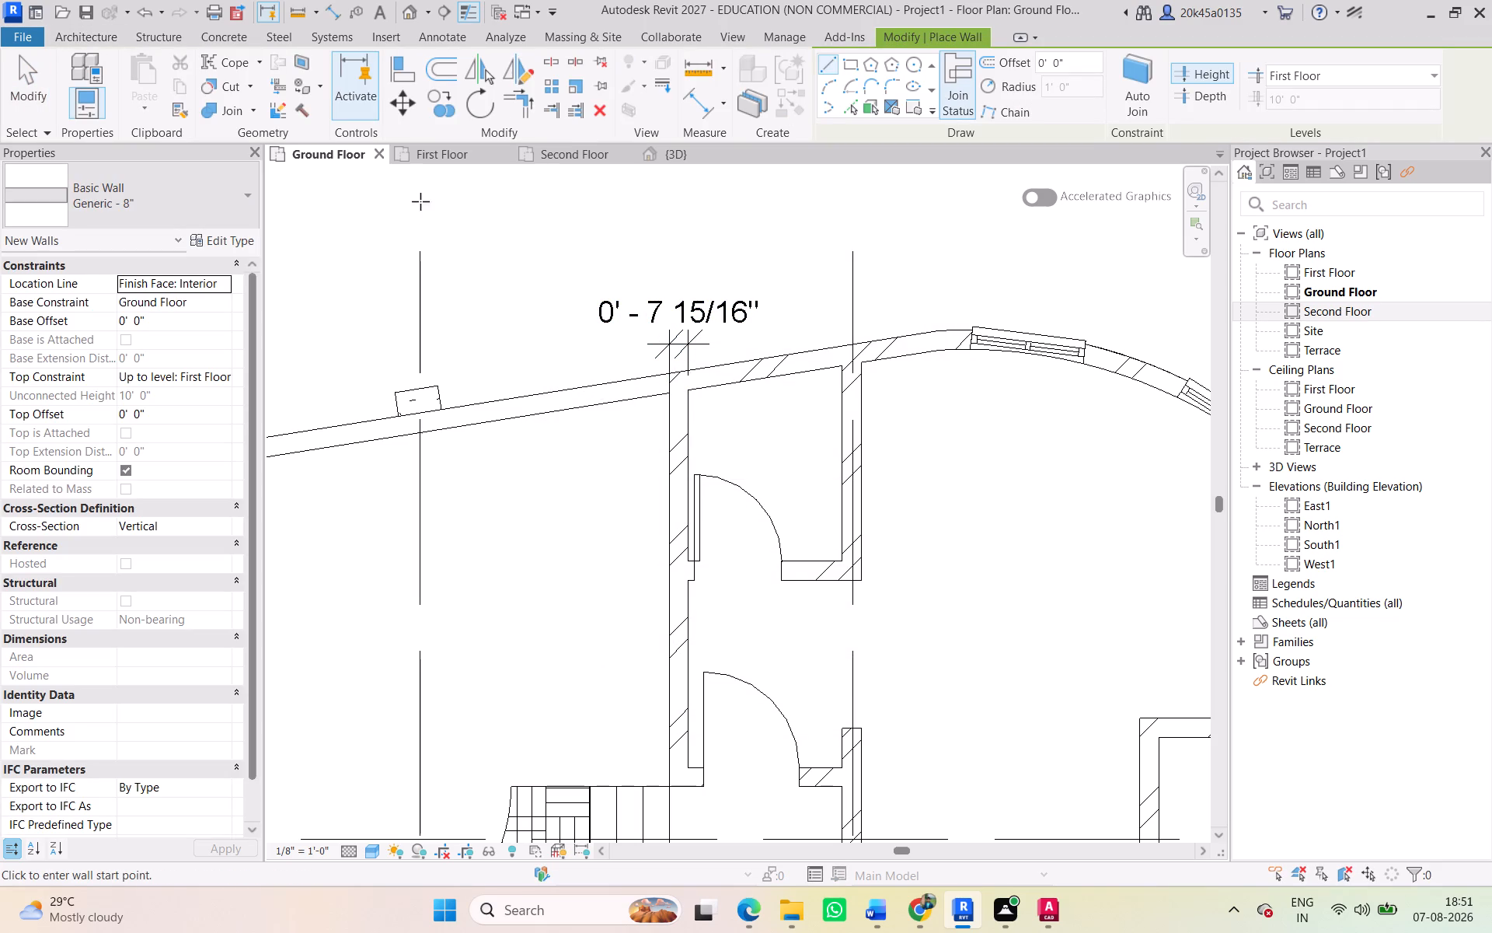
left_click(138, 204)
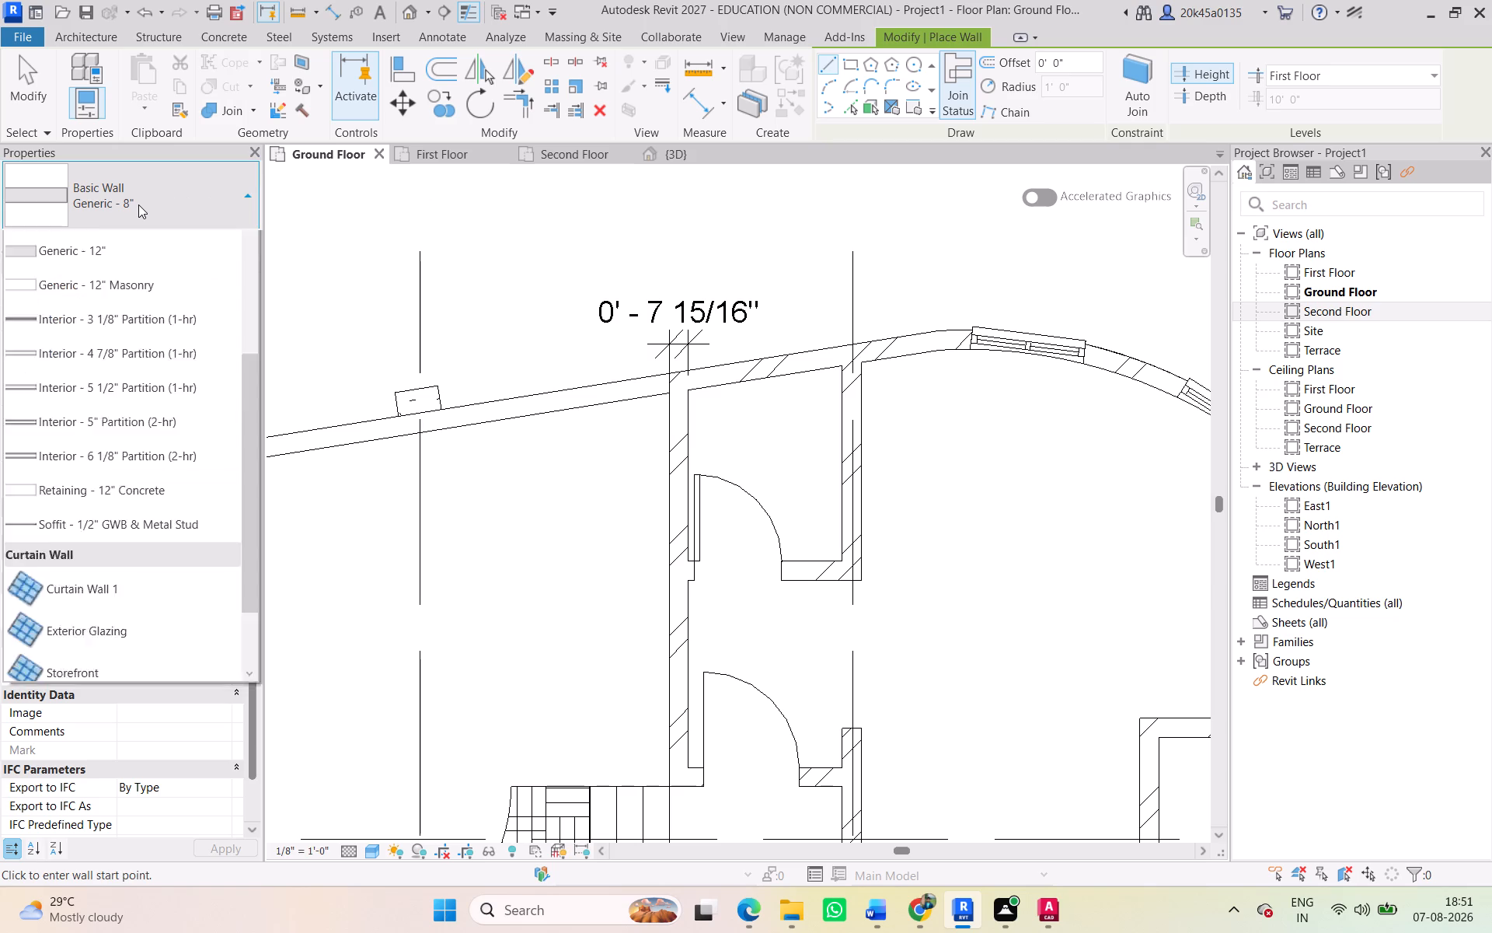
left_click(138, 204)
left_click(210, 234)
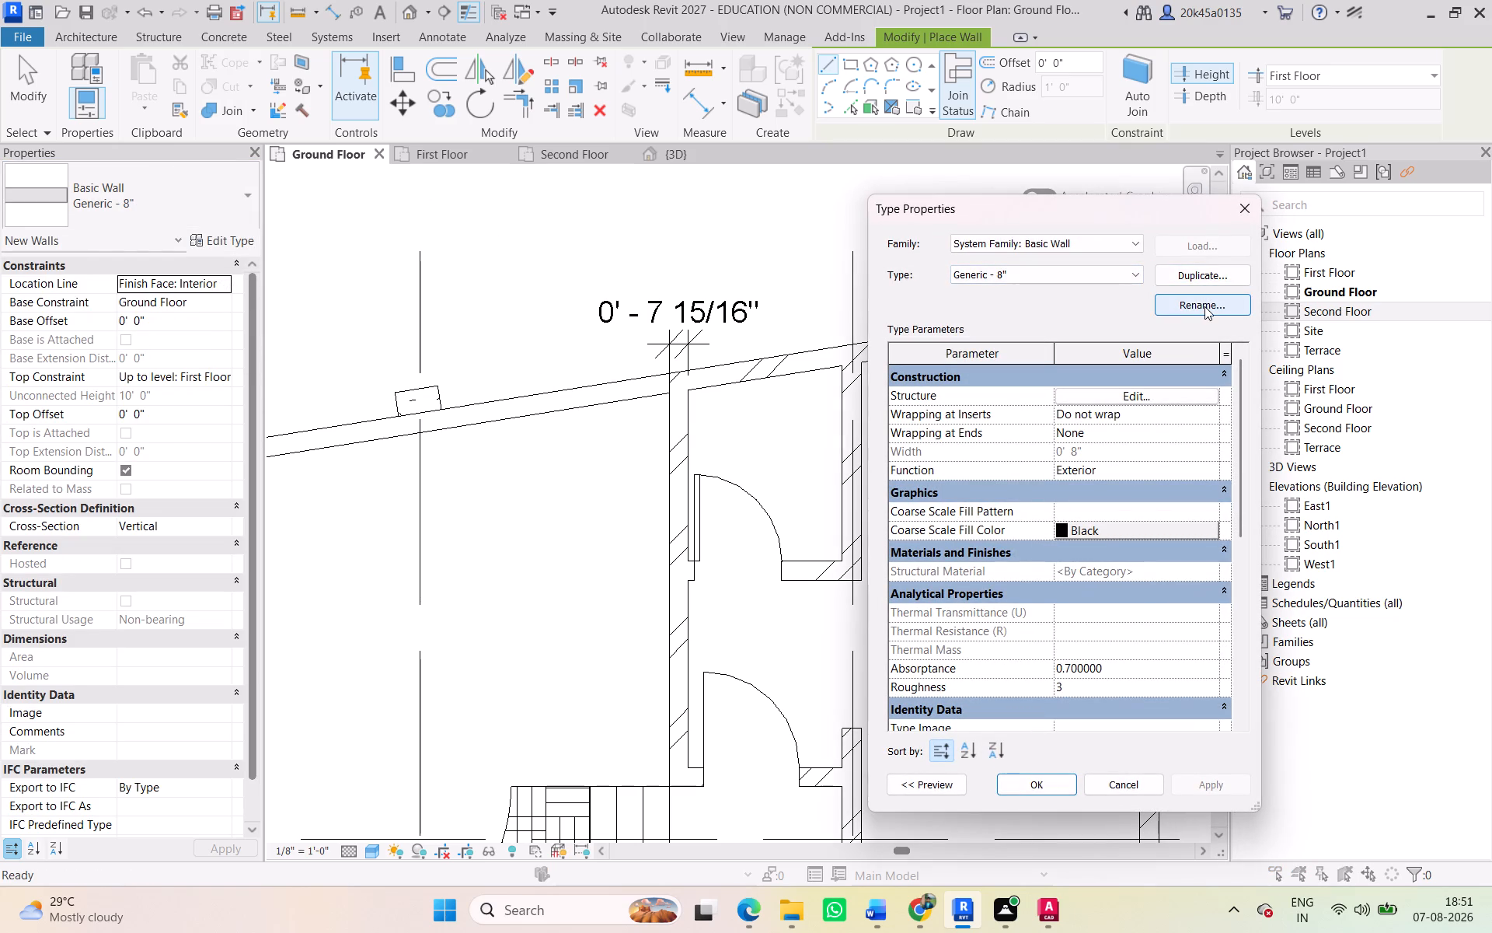
left_click(1205, 285)
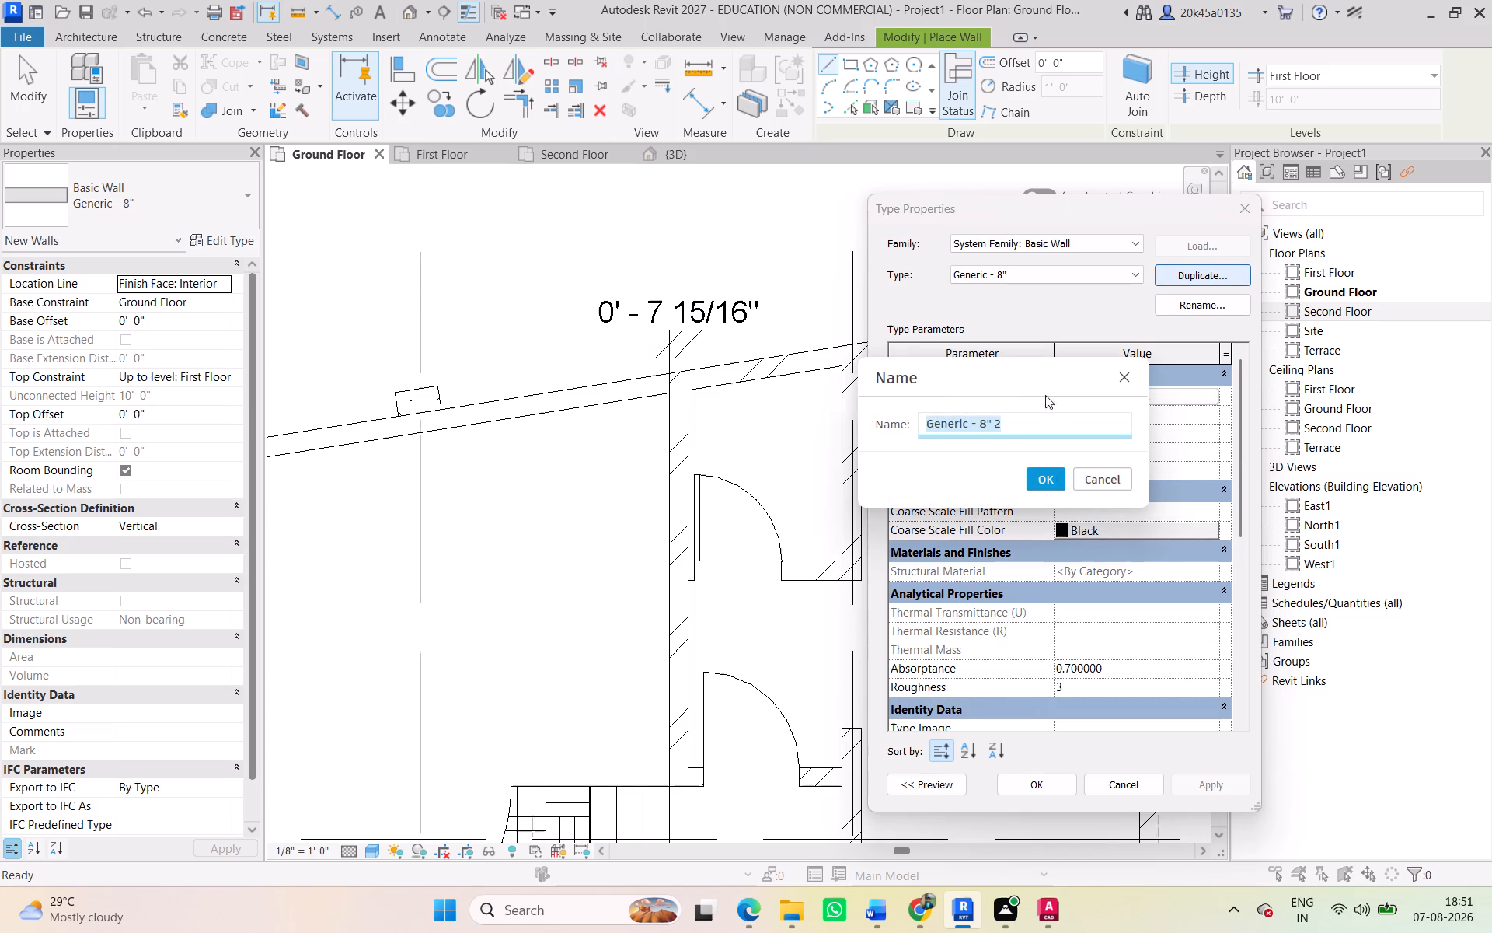
left_click(1014, 418)
left_click_drag(1014, 418, 981, 428)
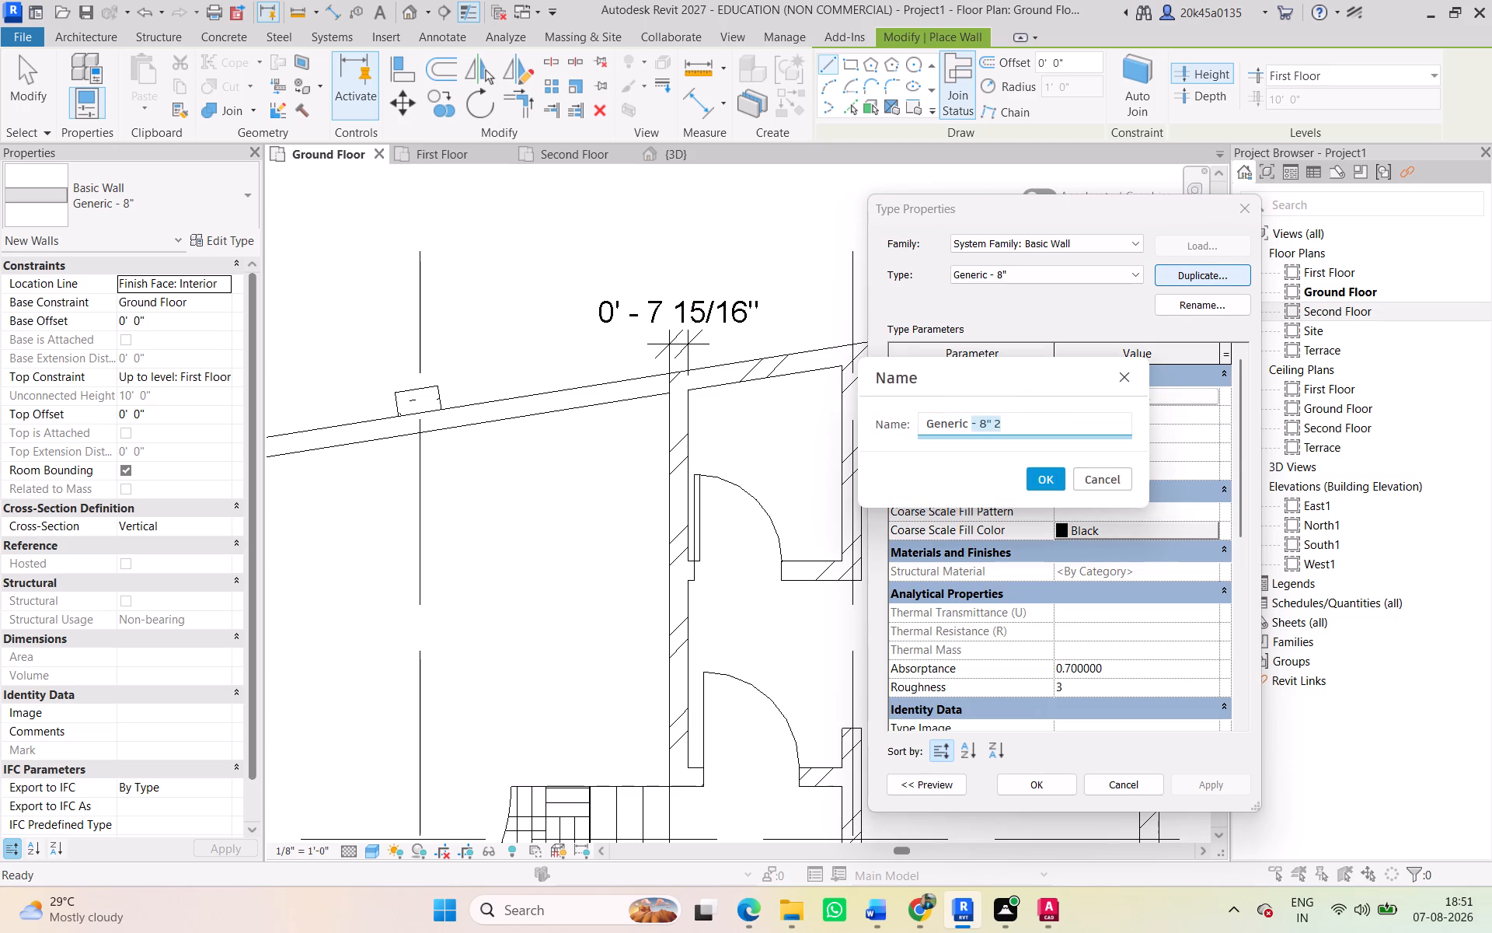
left_click_drag(981, 428, 986, 428)
key("ctrl+v")
left_click(1038, 477)
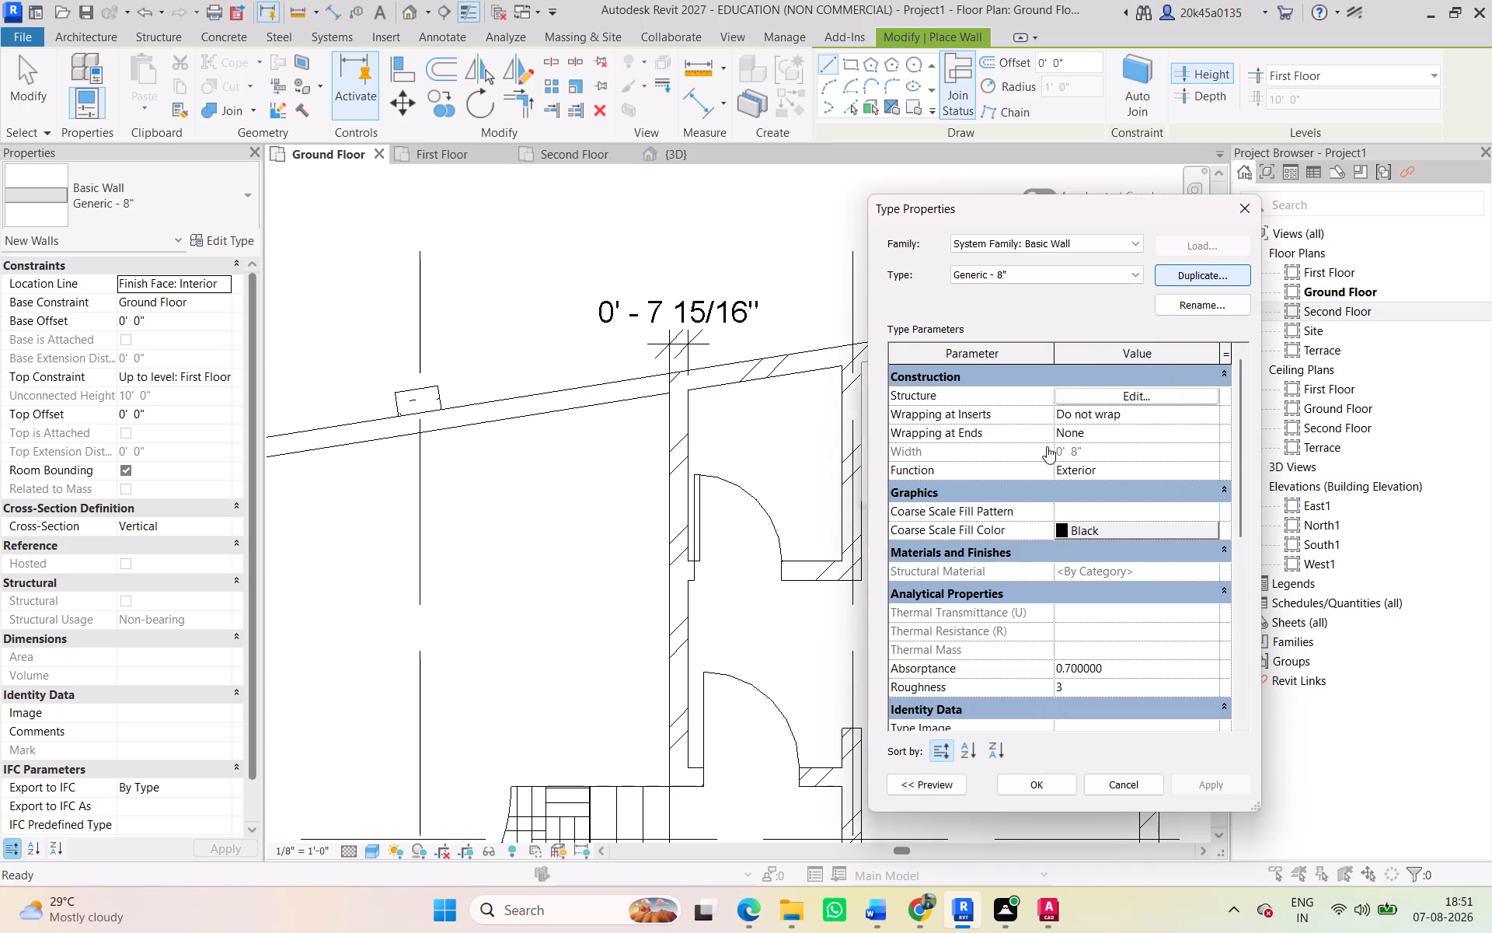
left_click(1142, 390)
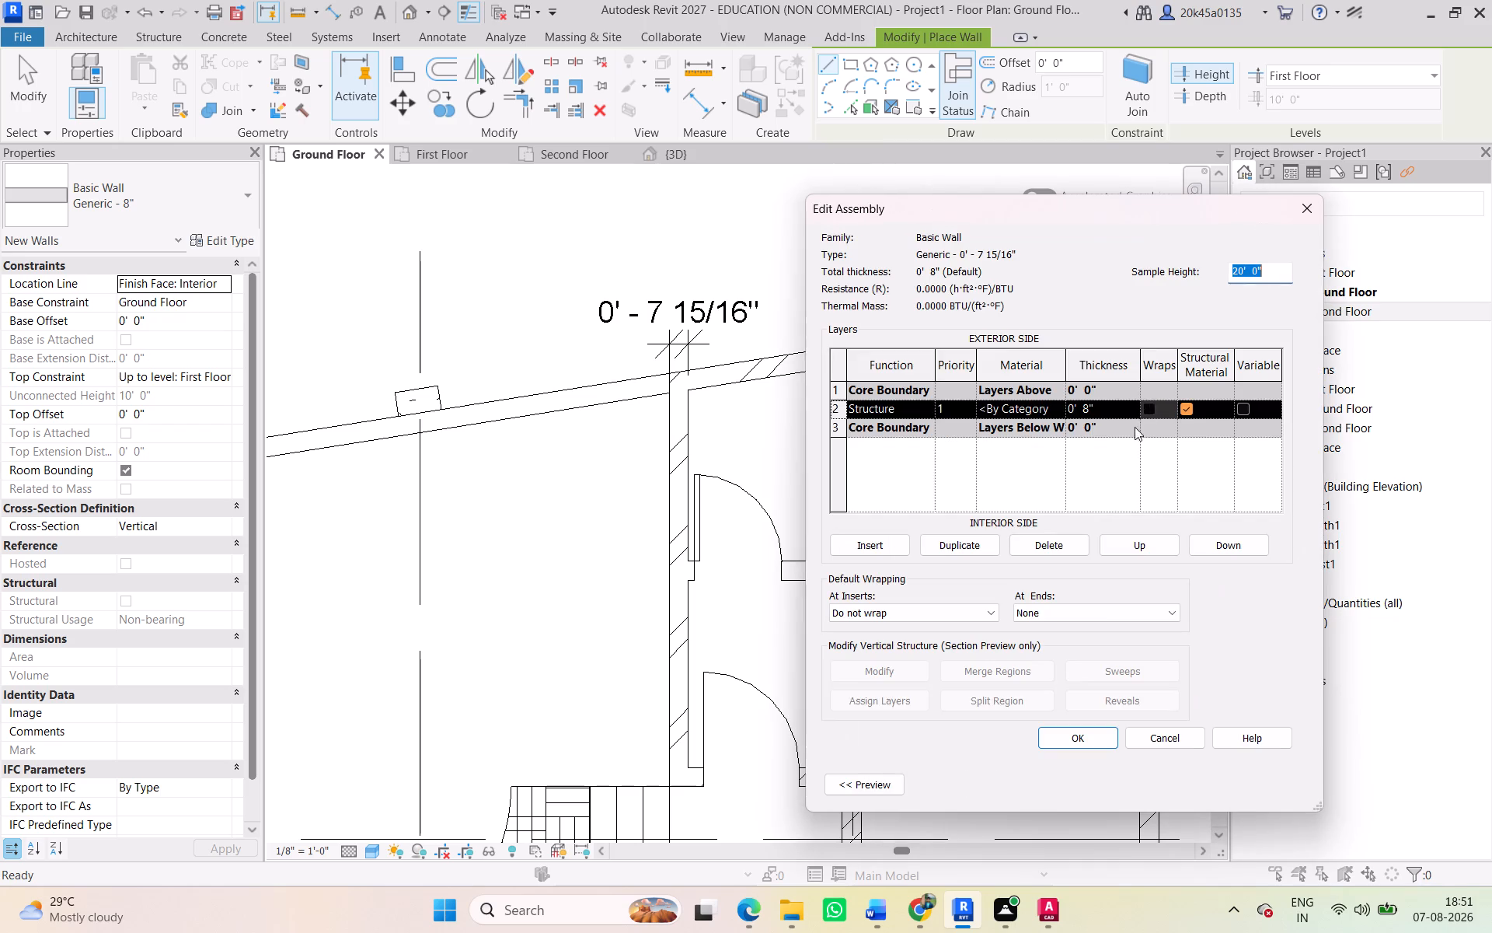
left_click(1072, 739)
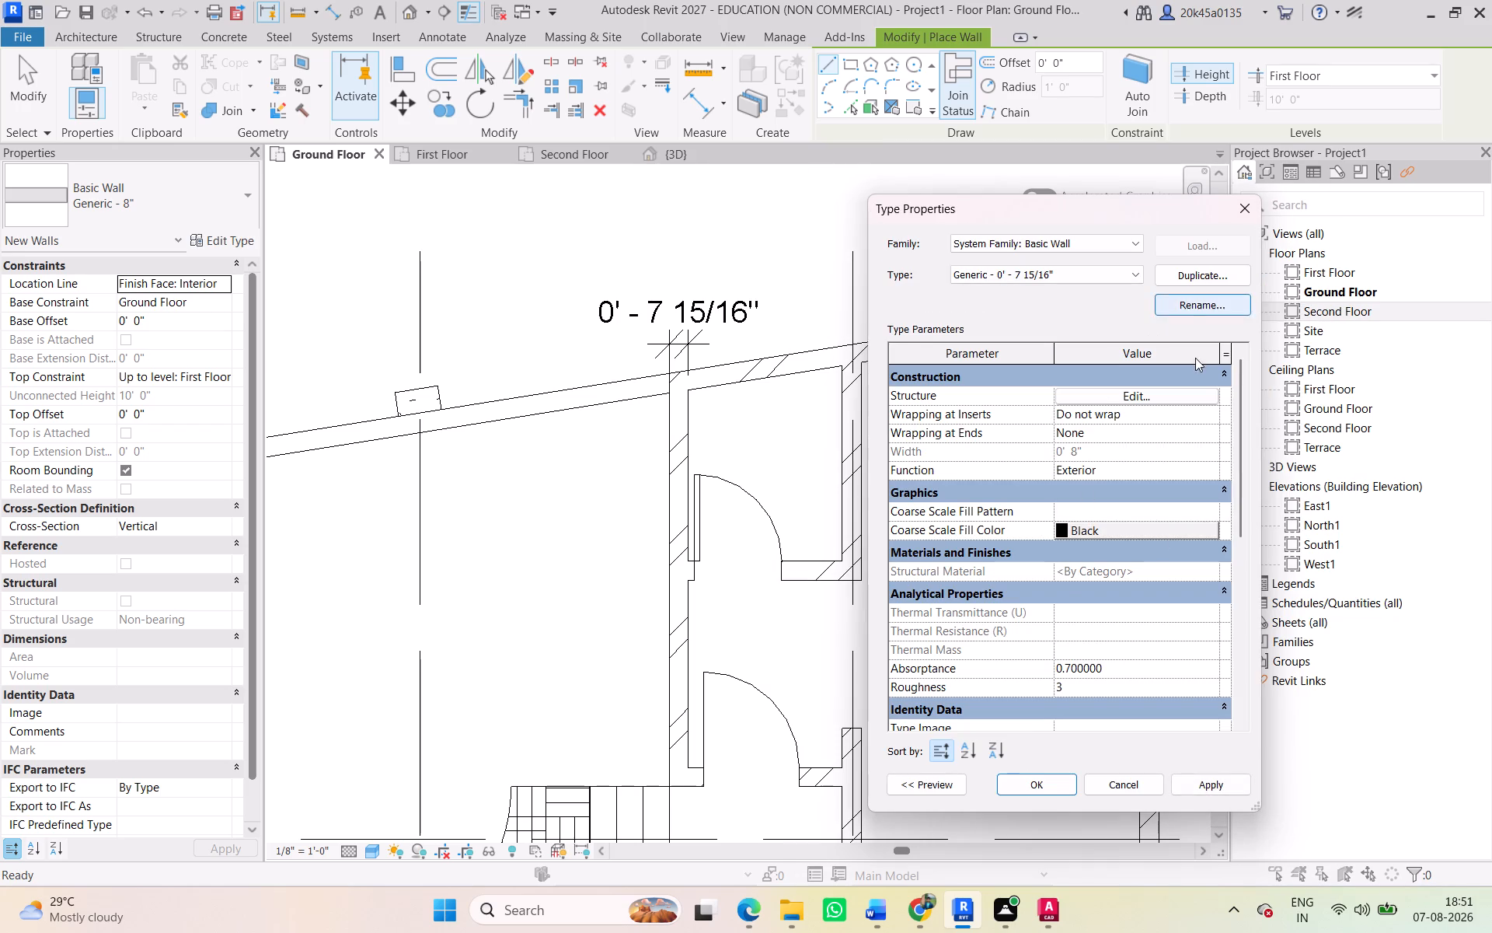
left_click(1047, 788)
scroll(735, 479, "down", 4)
middle_click_drag(734, 477, 928, 456)
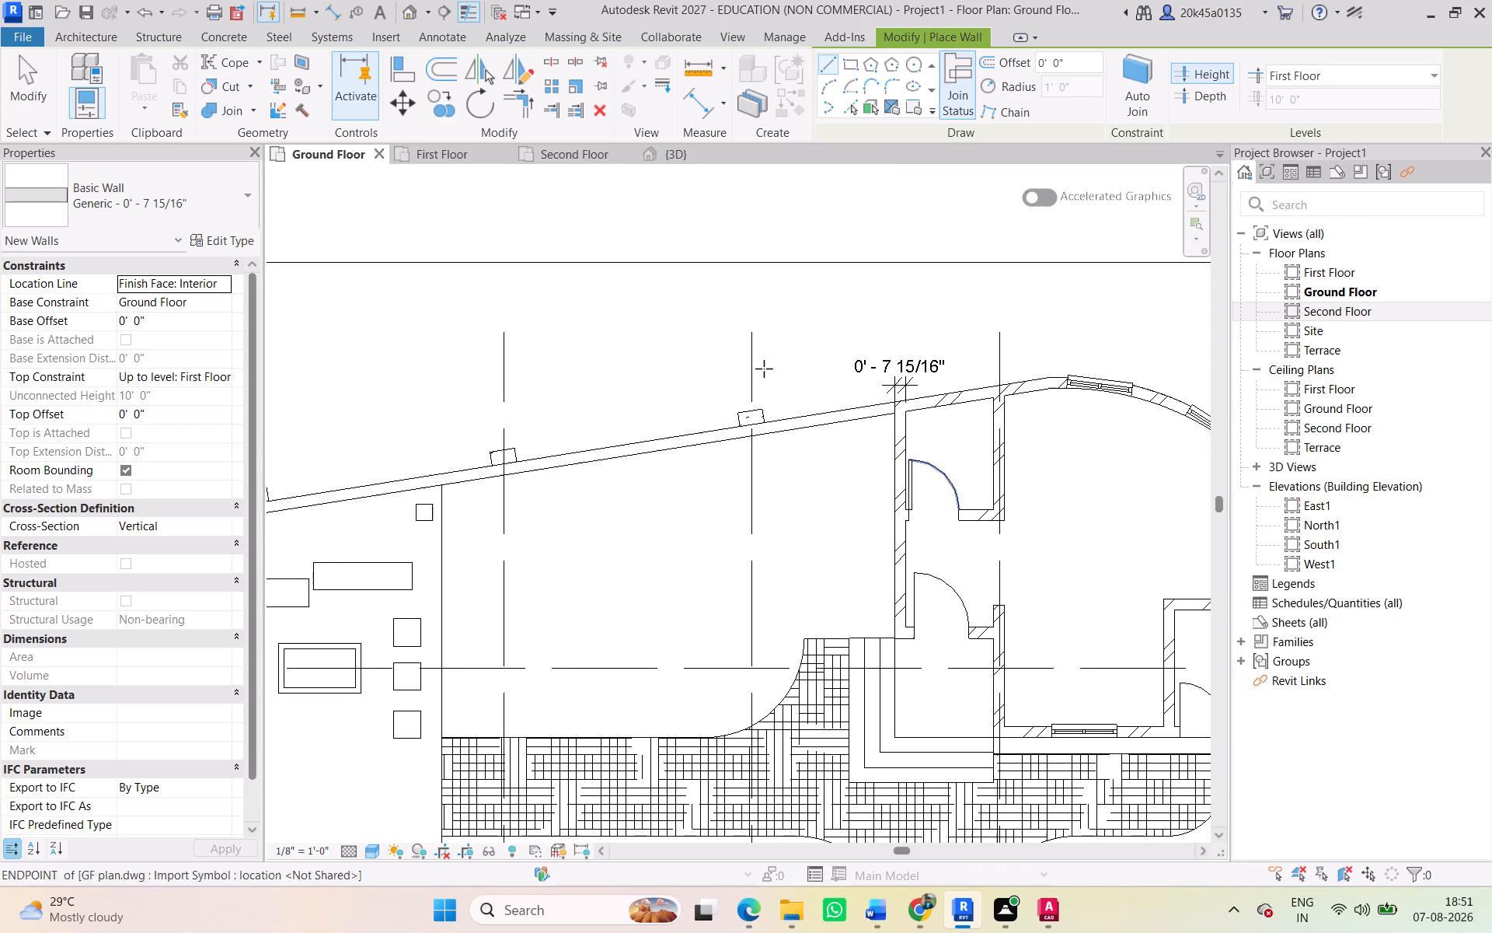
left_click(35, 73)
Set the structure layer thickness of the Generic - 0' - 7 15/16" wall type to 0' - 7 15/16".
scroll(793, 487, "down", 2)
middle_click_drag(793, 492, 836, 453)
scroll(905, 397, "up", 3)
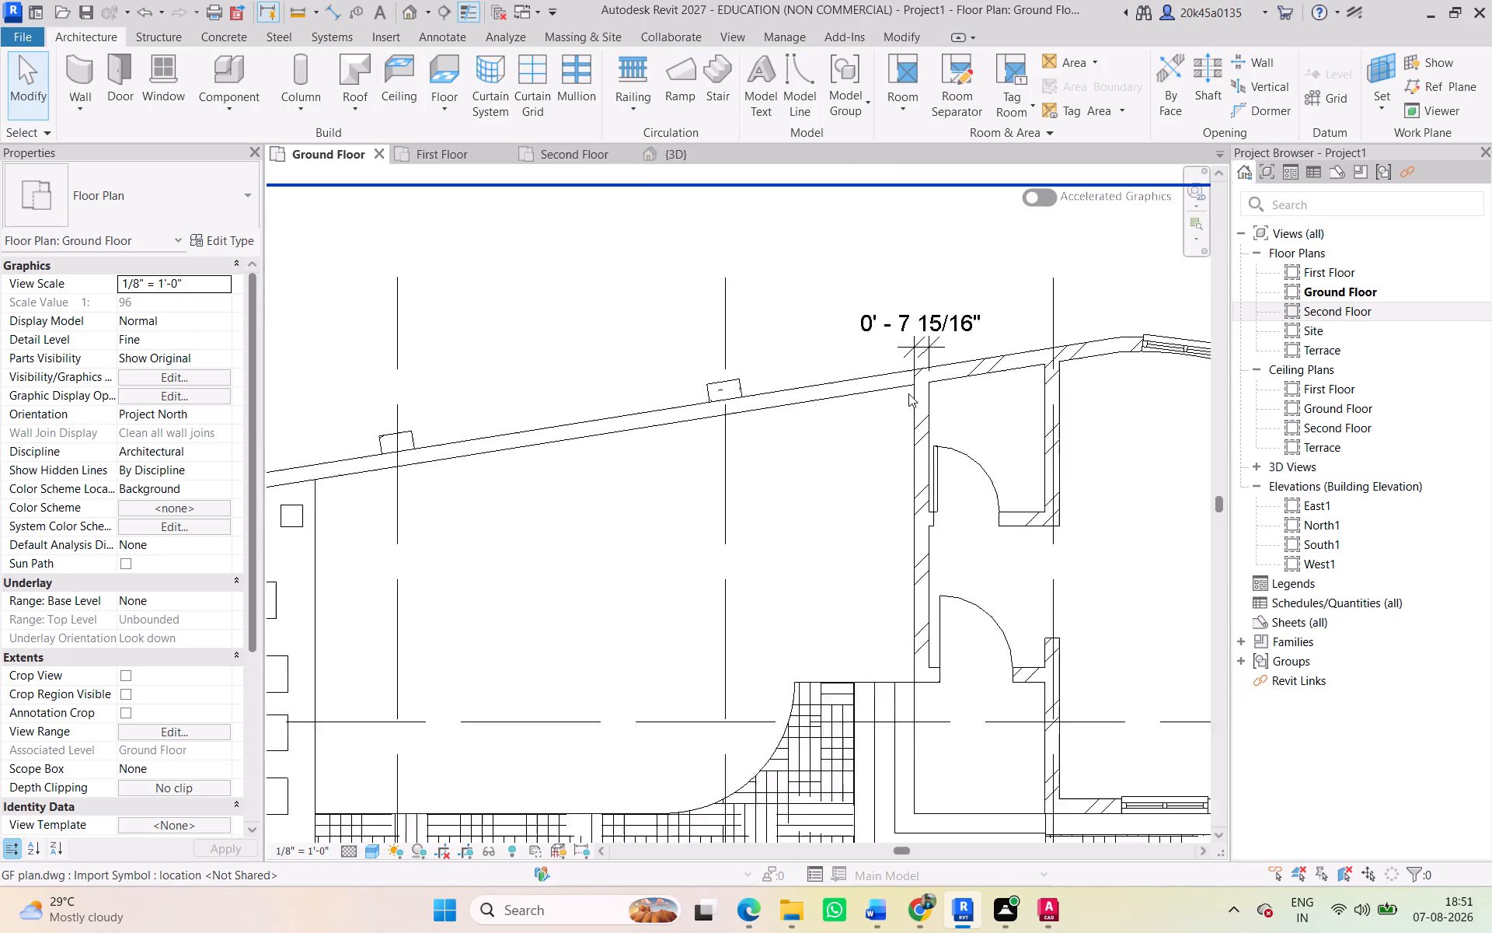
scroll(908, 393, "up", 5)
middle_click_drag(908, 393, 884, 442)
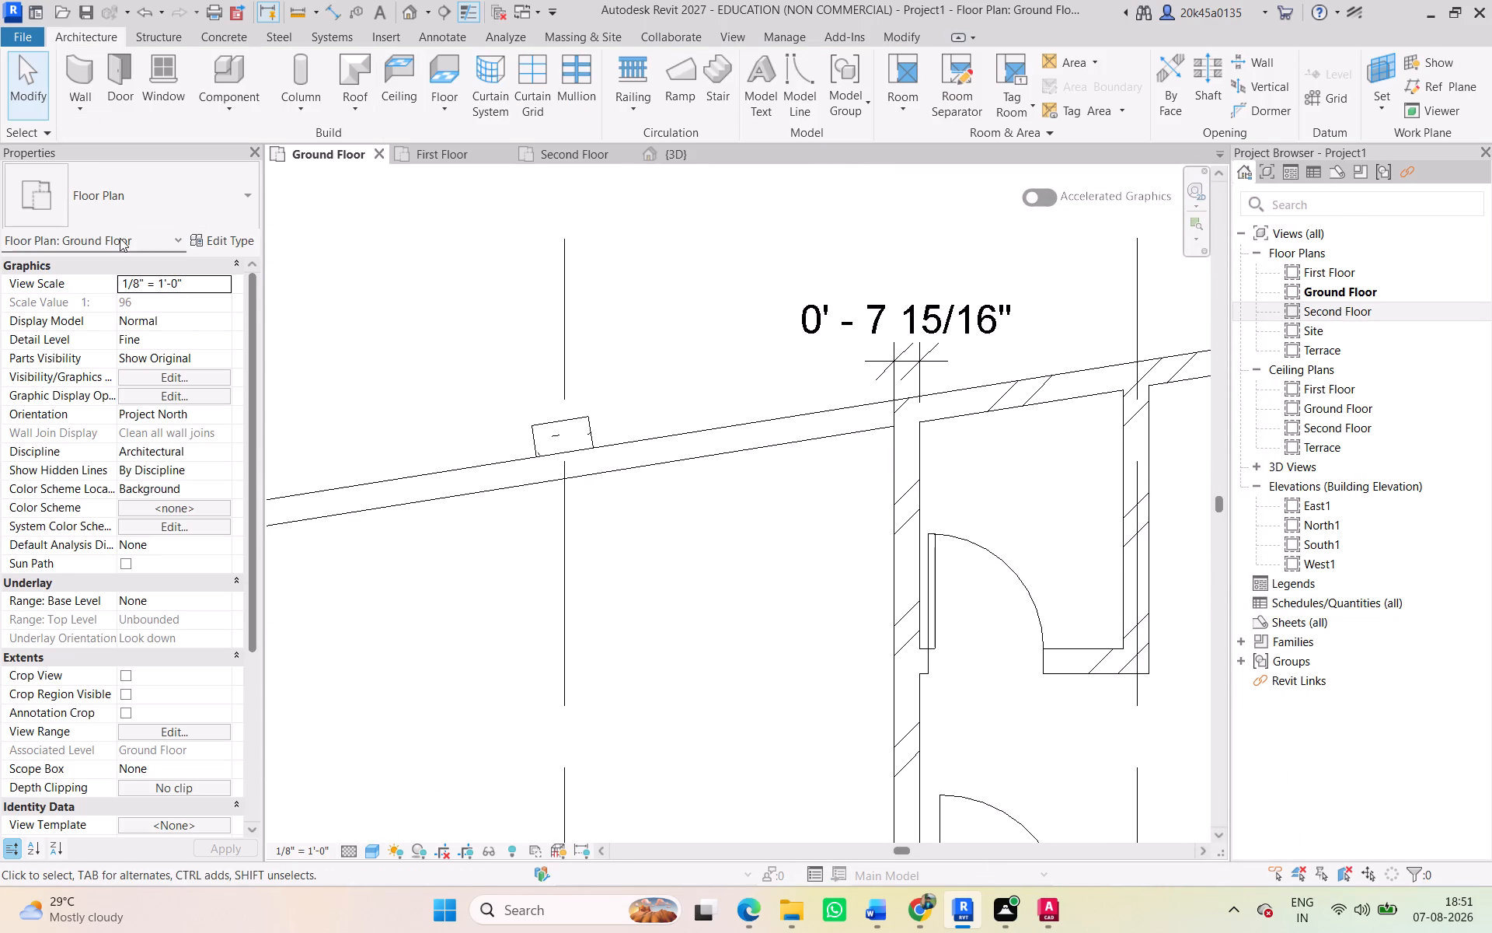
left_click(92, 77)
left_click(136, 192)
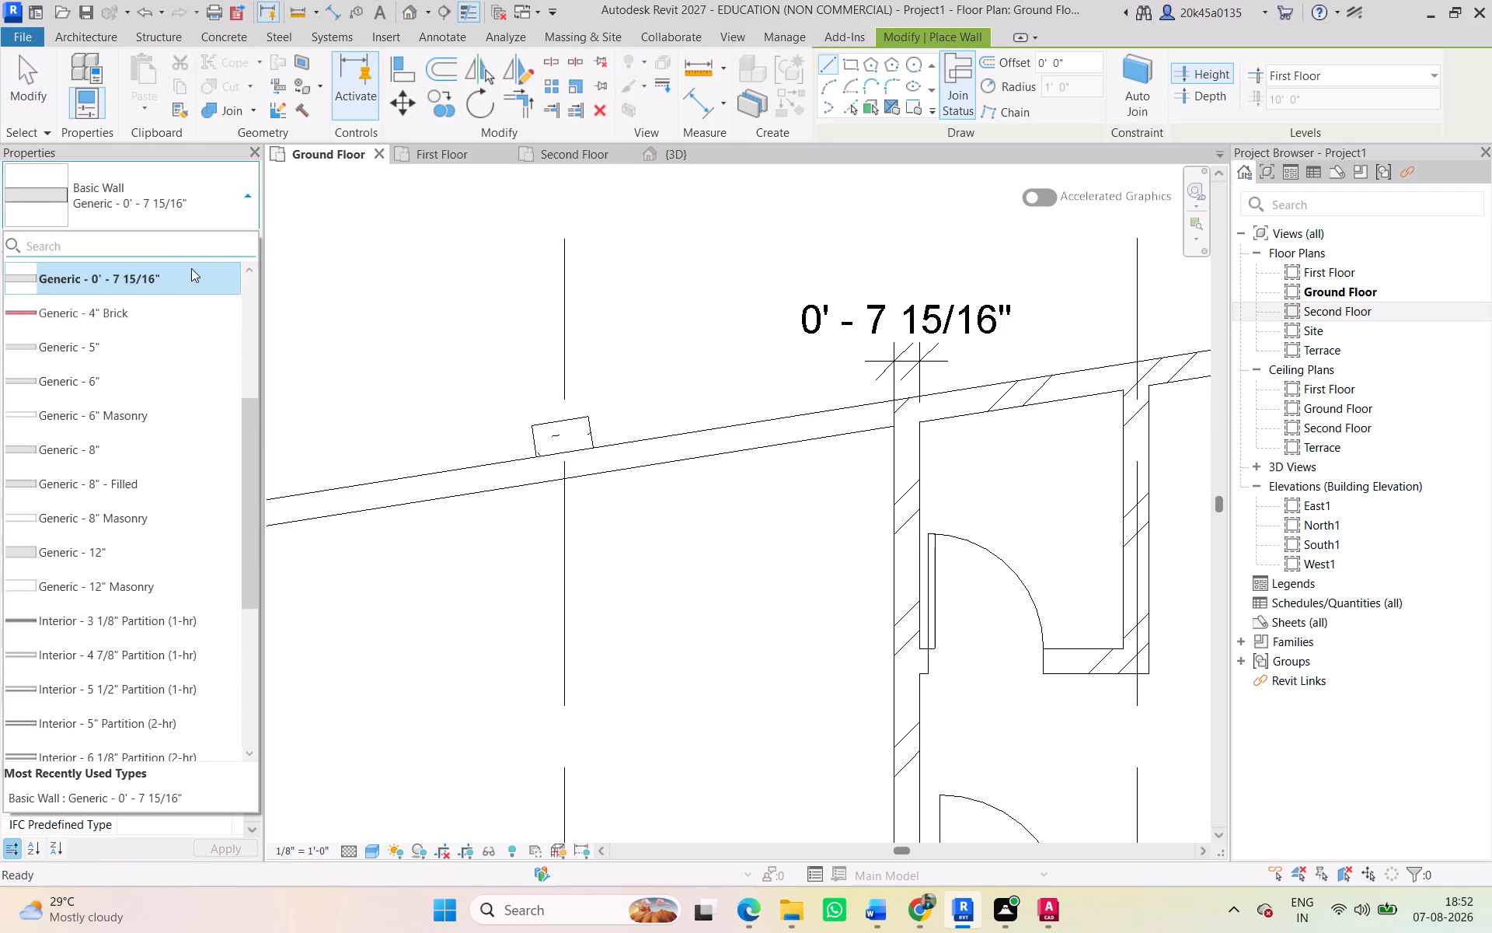
left_click(191, 268)
left_click(215, 238)
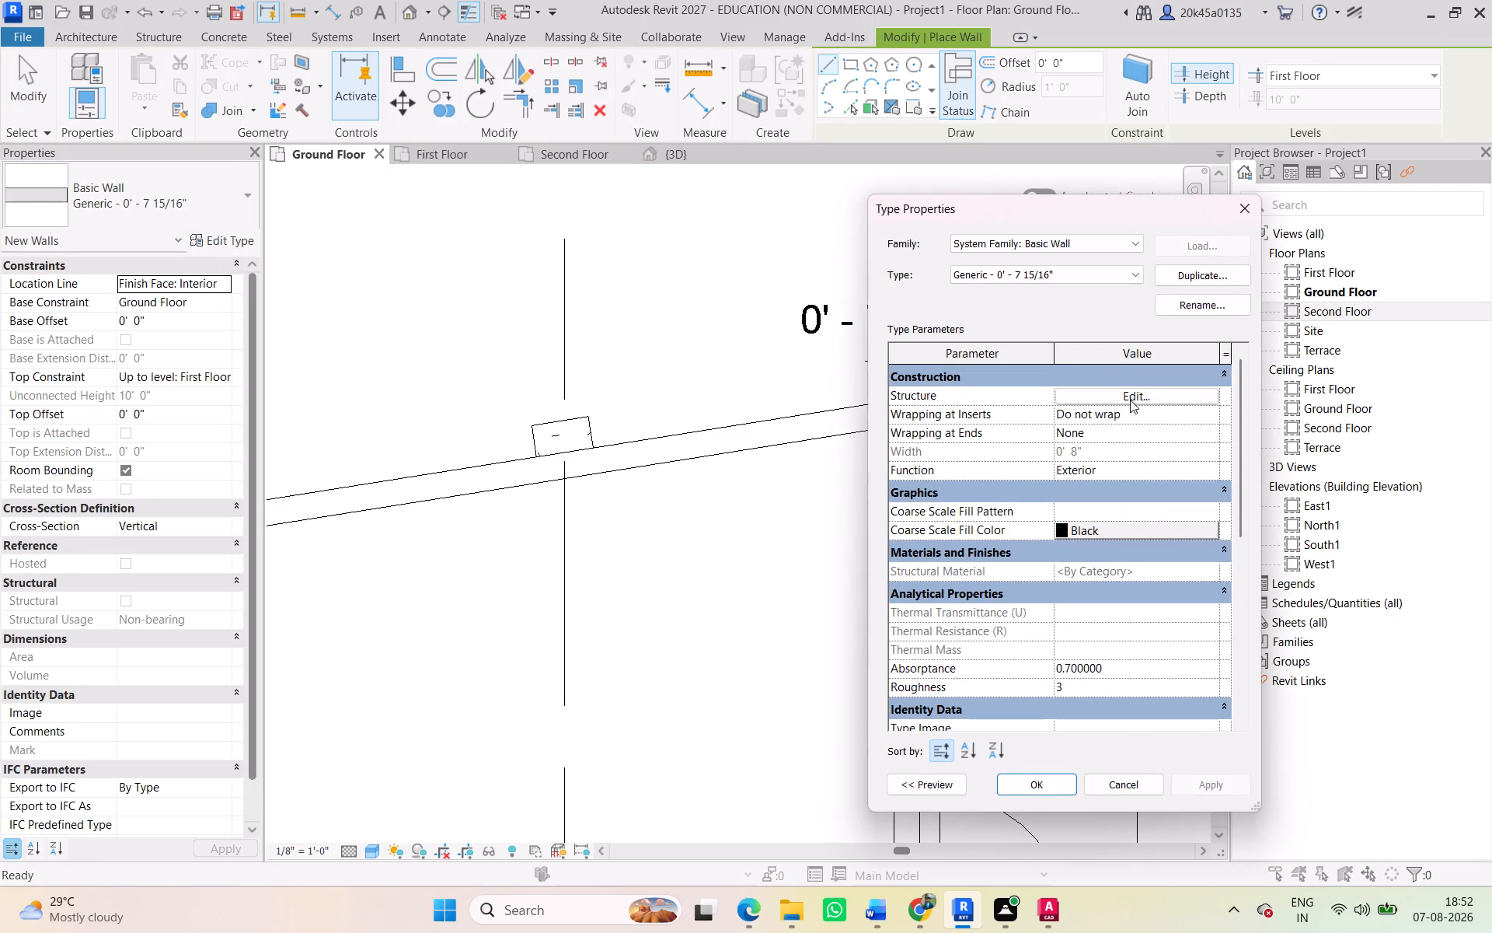
left_click(1130, 400)
left_click(1113, 401)
key("ctrl+v")
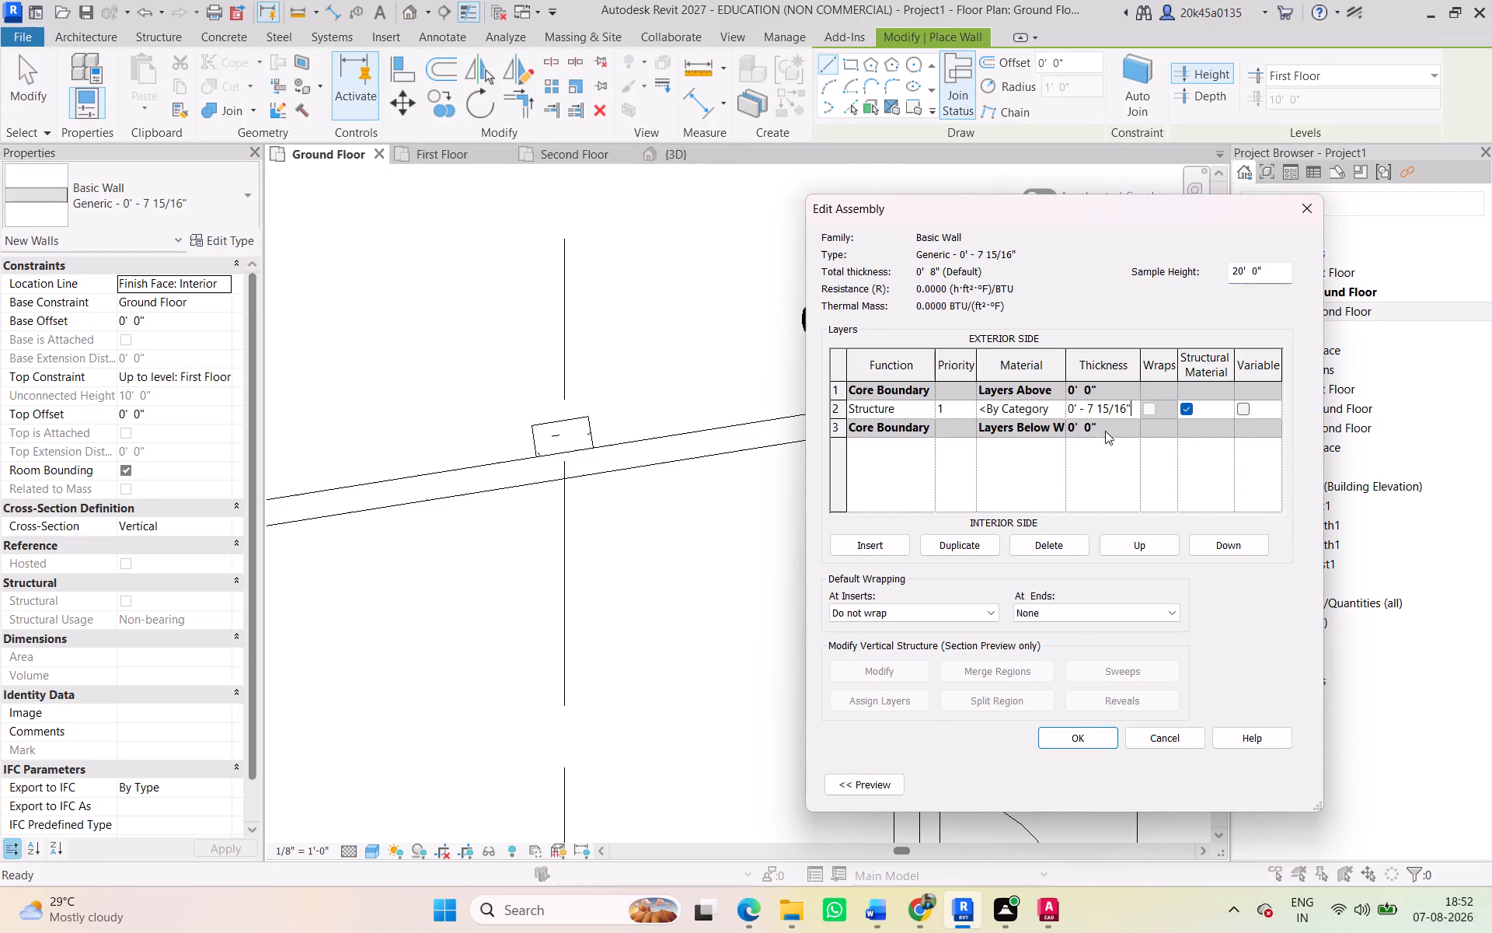
left_click(1075, 735)
left_click(1019, 777)
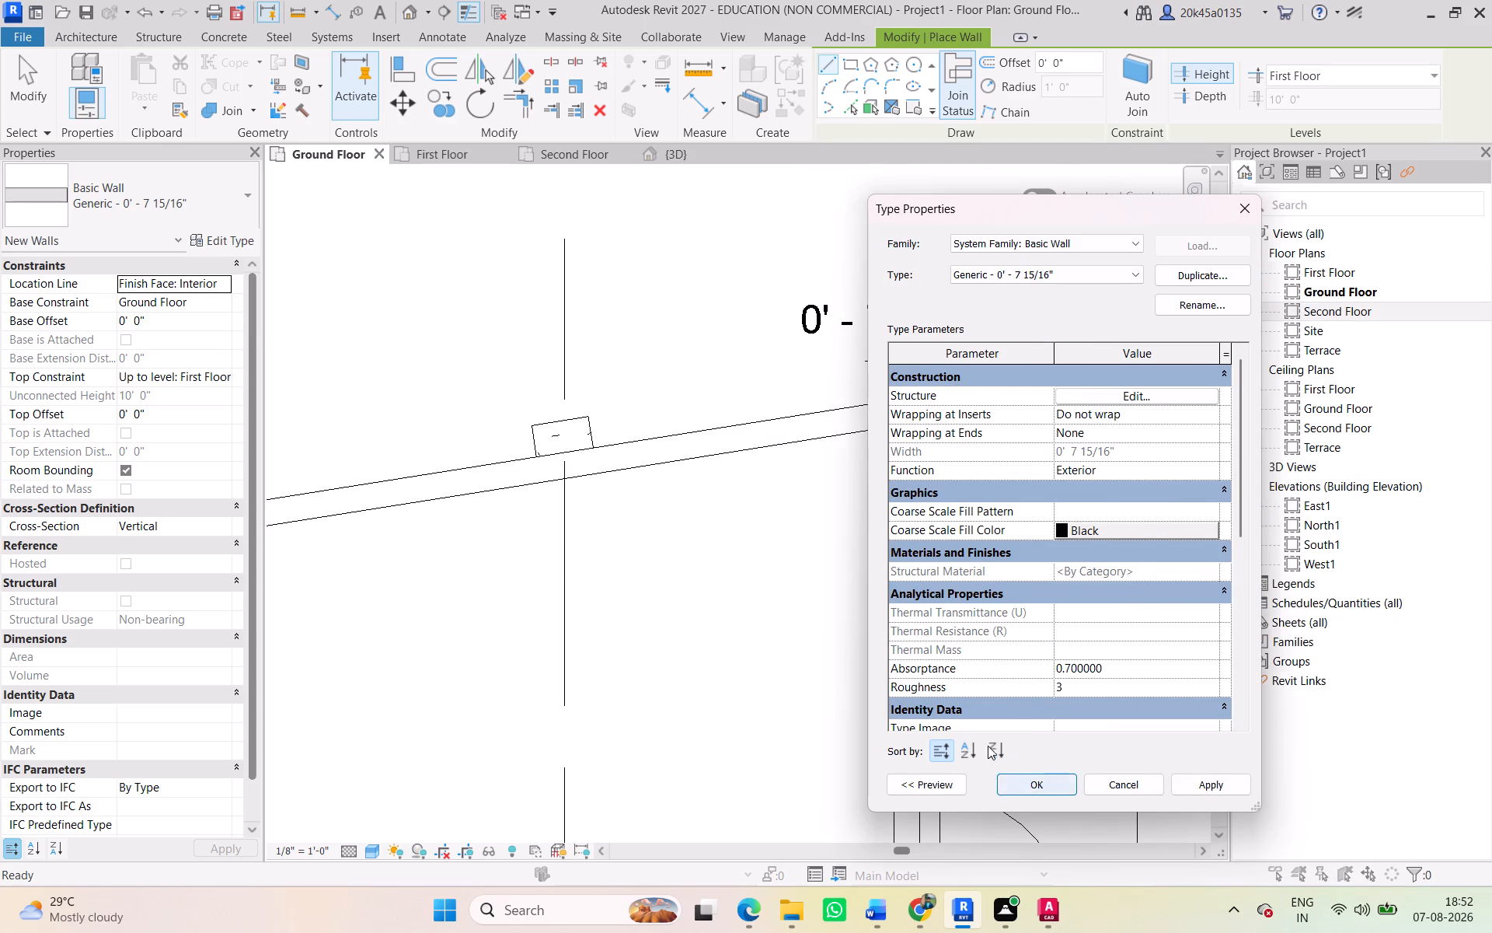
Trace the hatched west and east walls of the outbuilding's small north room with Pick Lines, using Generic - 0' - 7 15/16" walls up to First Floor.
scroll(909, 501, "down", 3)
middle_click_drag(907, 497, 711, 481)
left_click(68, 44)
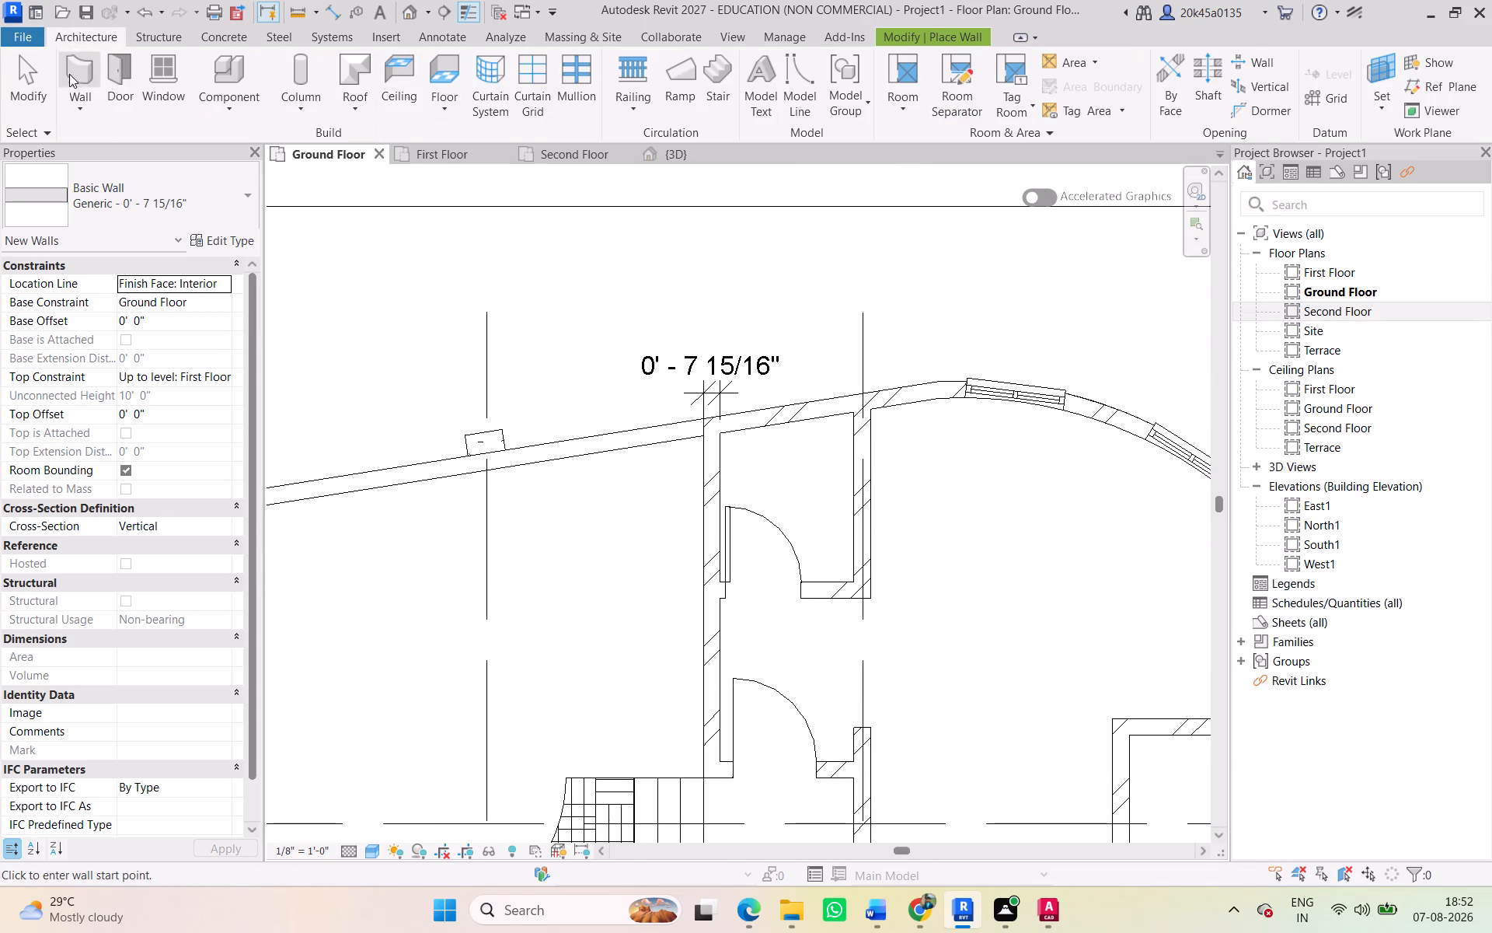
left_click(70, 84)
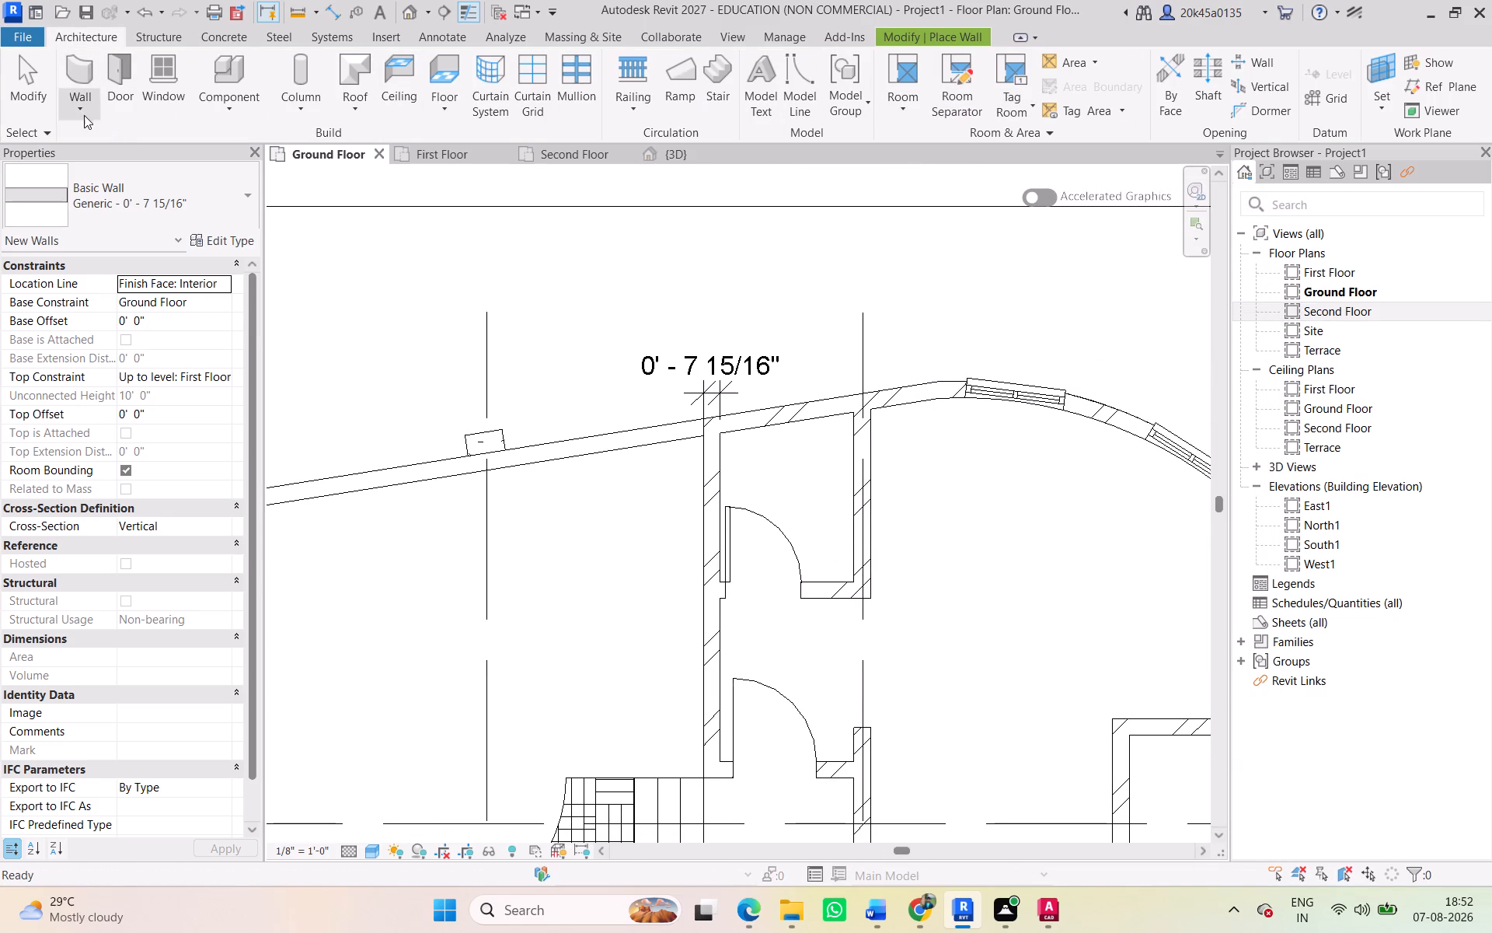
left_click(82, 113)
left_click(100, 142)
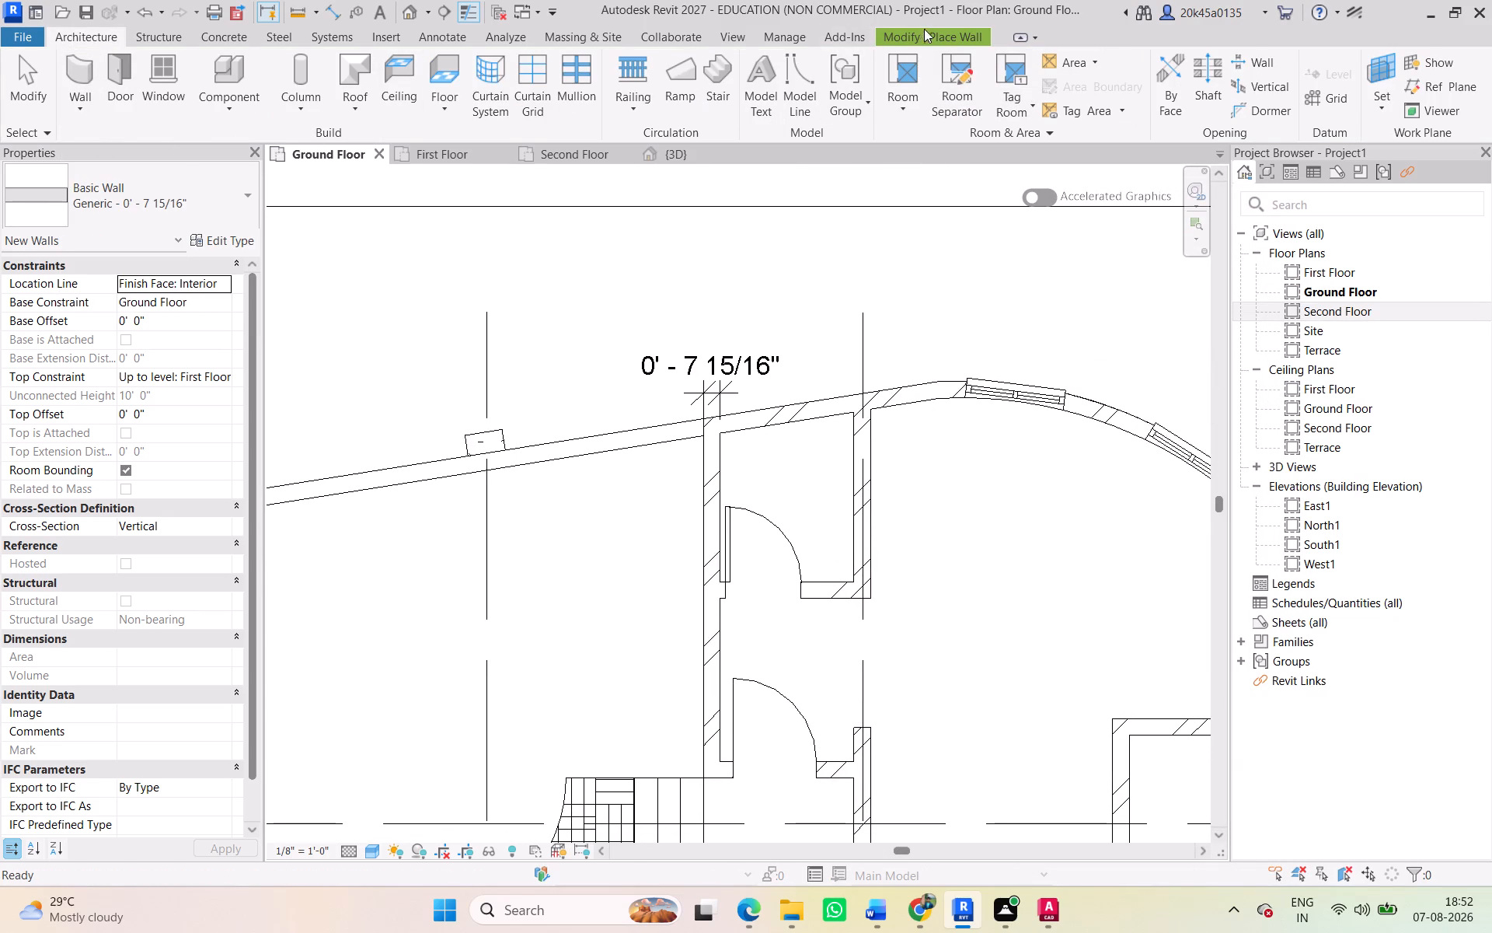
left_click(919, 44)
left_click(844, 107)
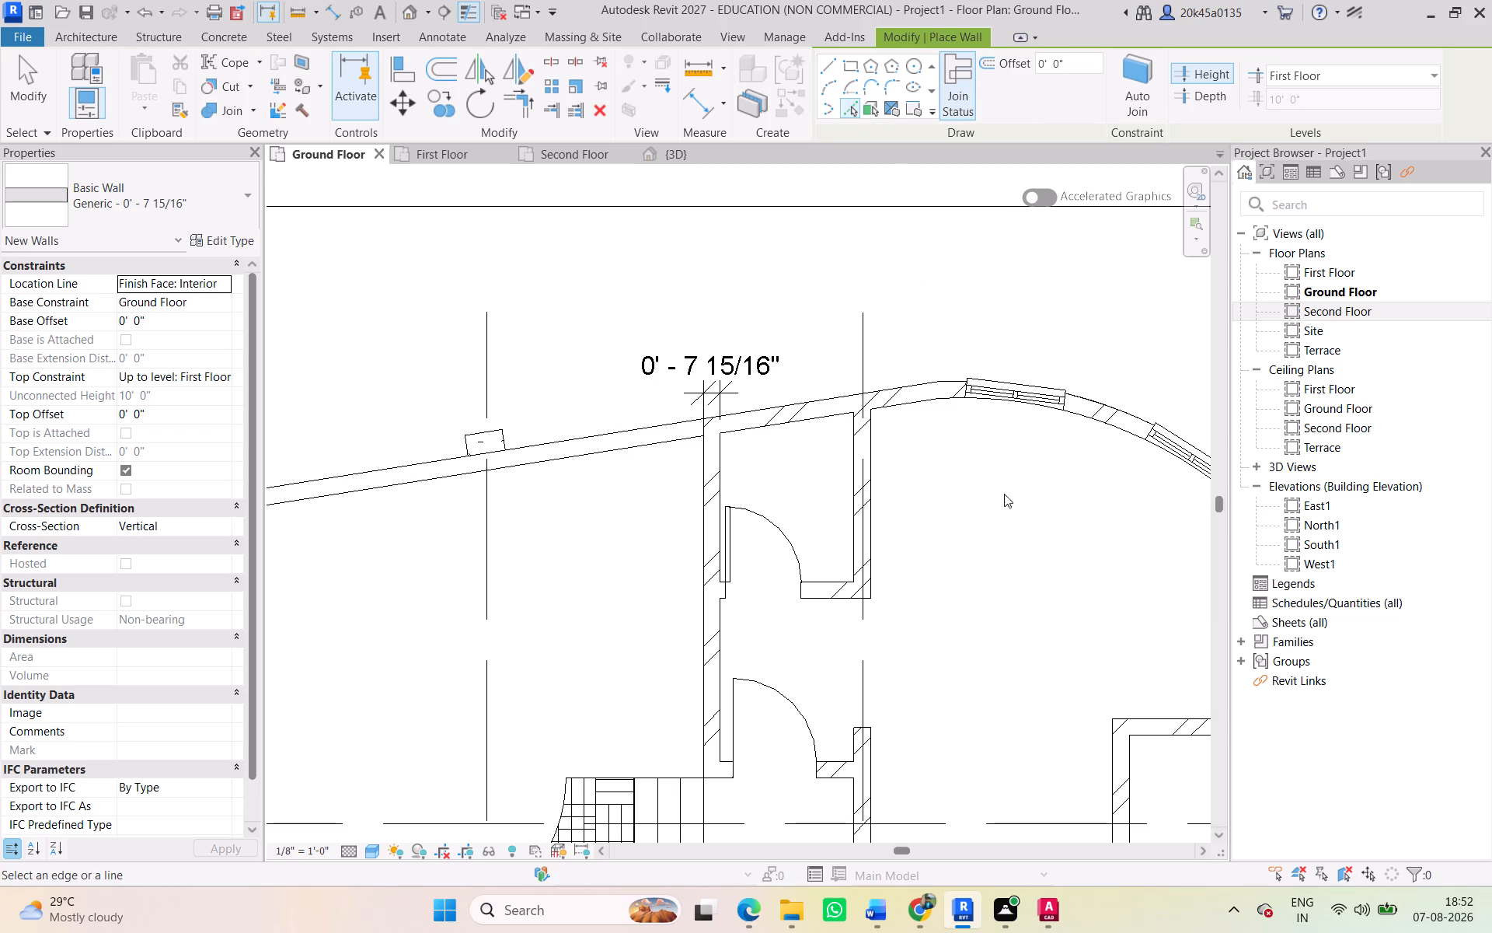
scroll(987, 512, "down", 1)
middle_click_drag(965, 513, 943, 469)
scroll(742, 435, "up", 4)
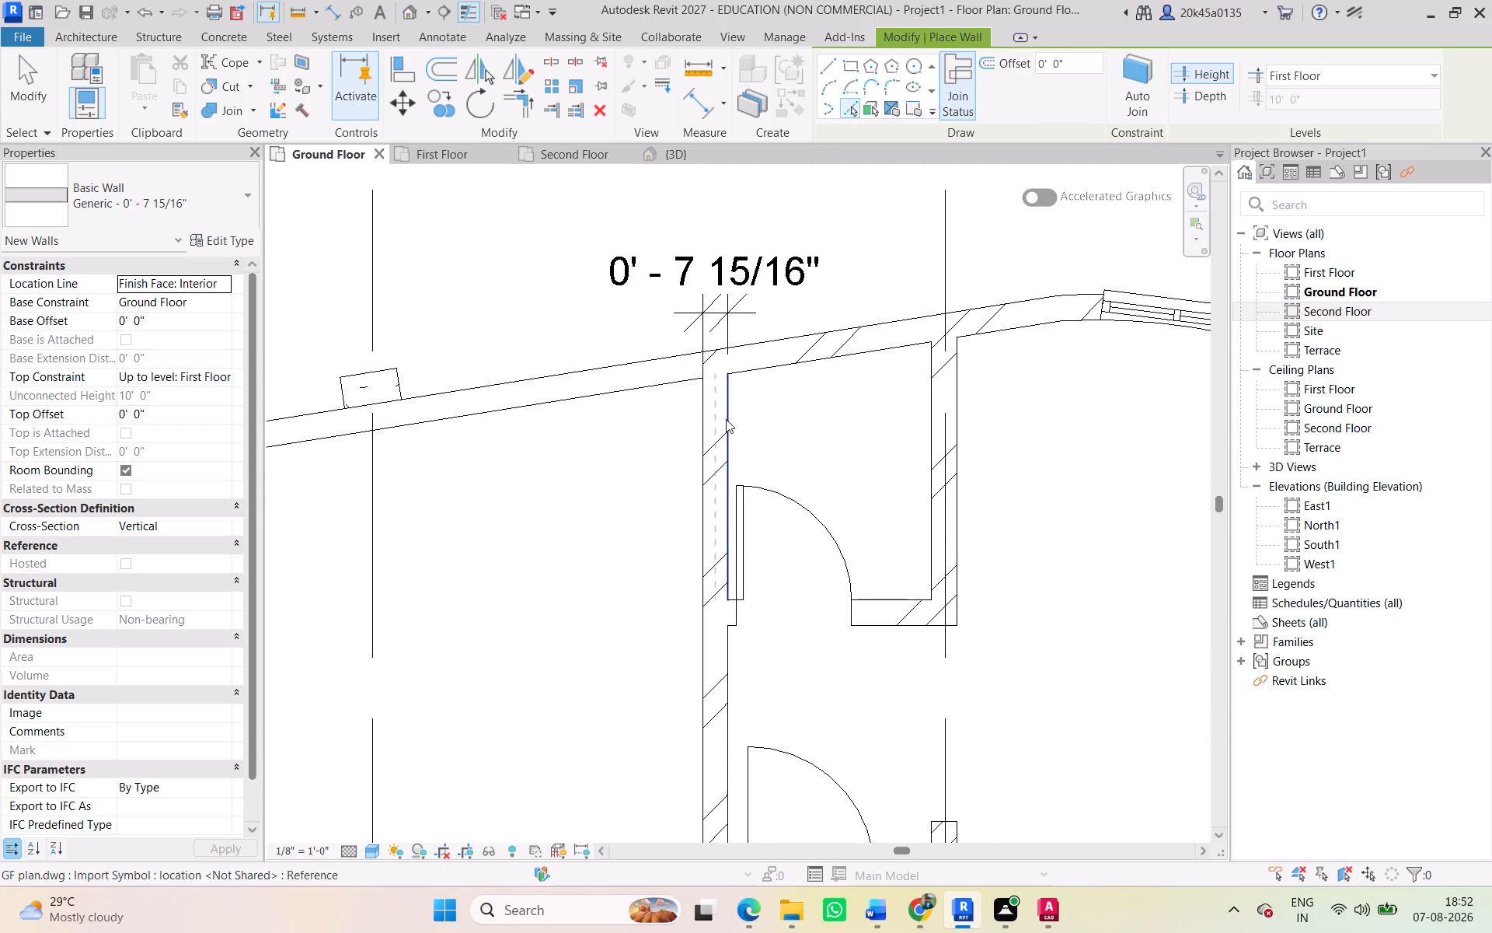
left_click(726, 419)
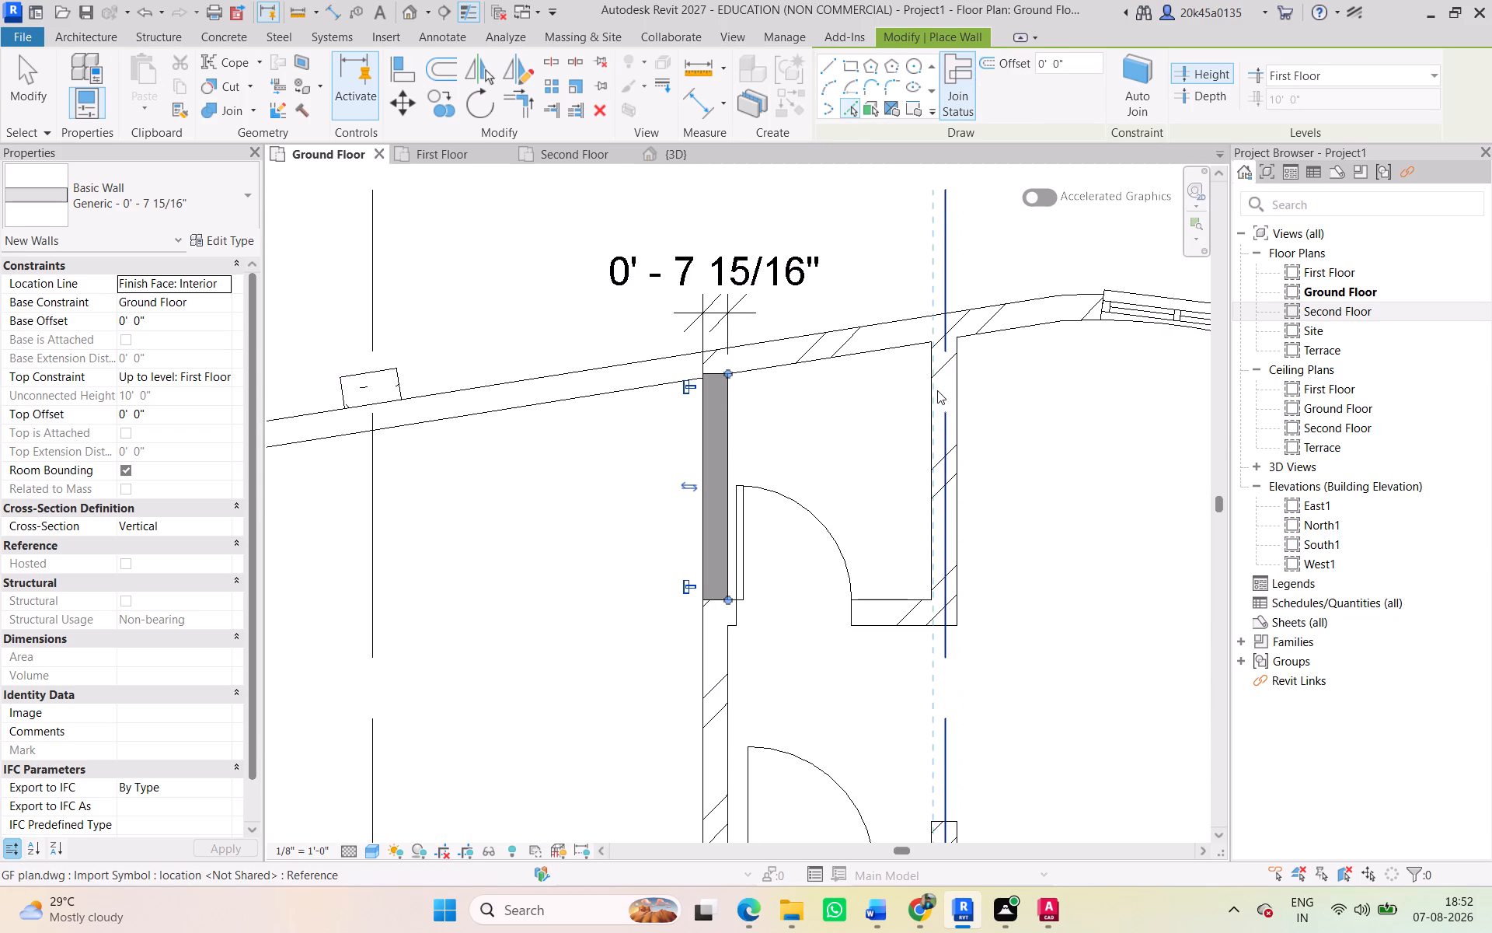
scroll(950, 389, "up", 4)
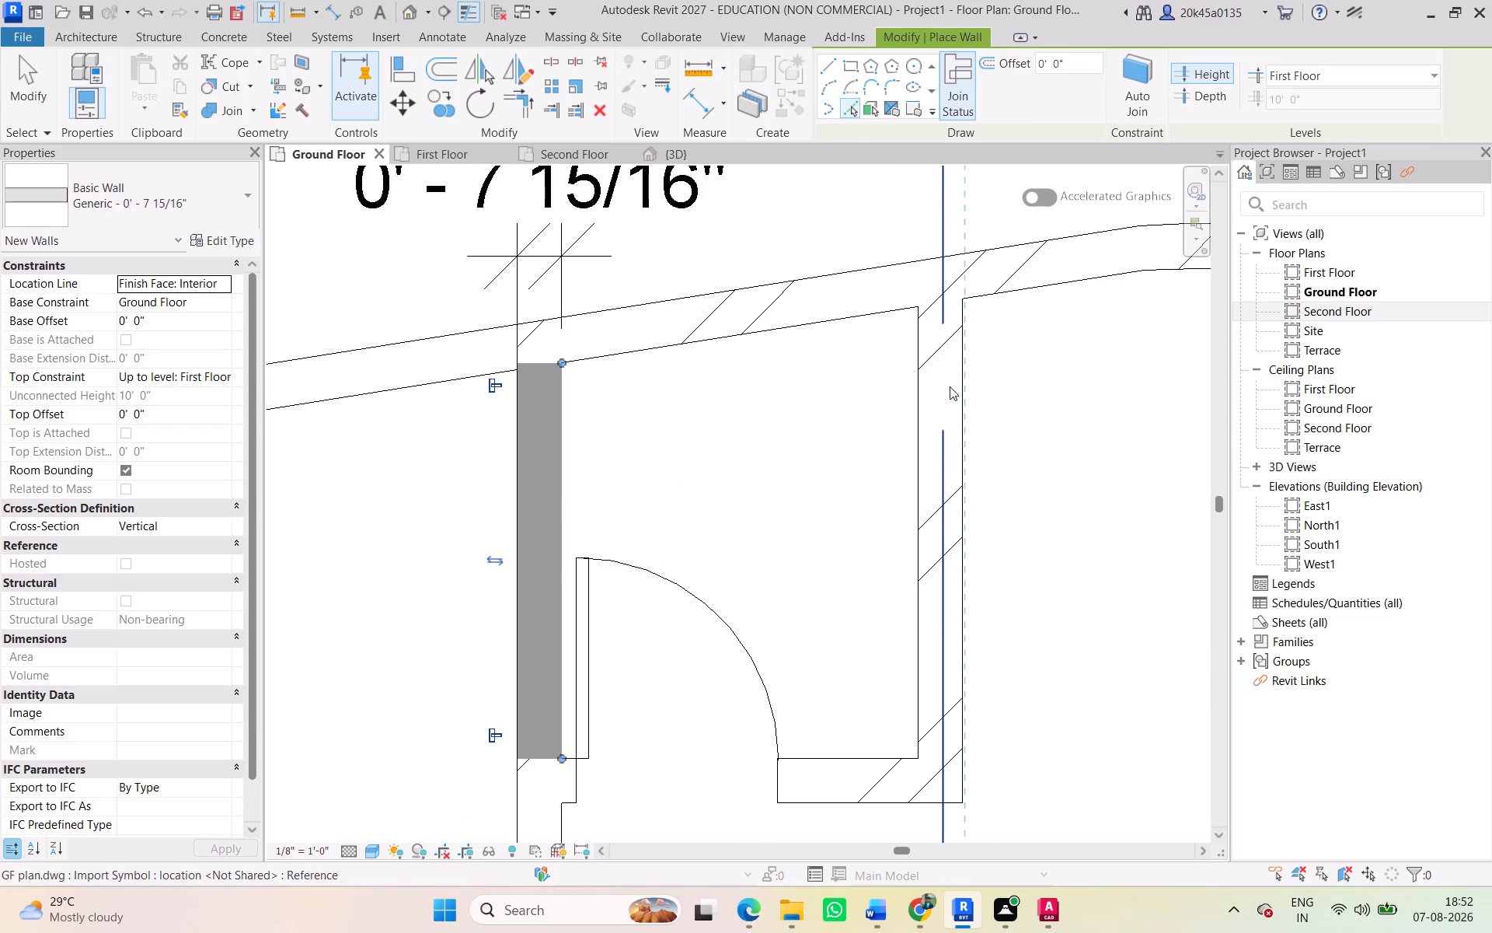
left_click(925, 394)
Trace the short hatched south wall beside the small north room's door with a Generic - 0' - 7 15/16" wall up to First Floor.
scroll(924, 441, "down", 2)
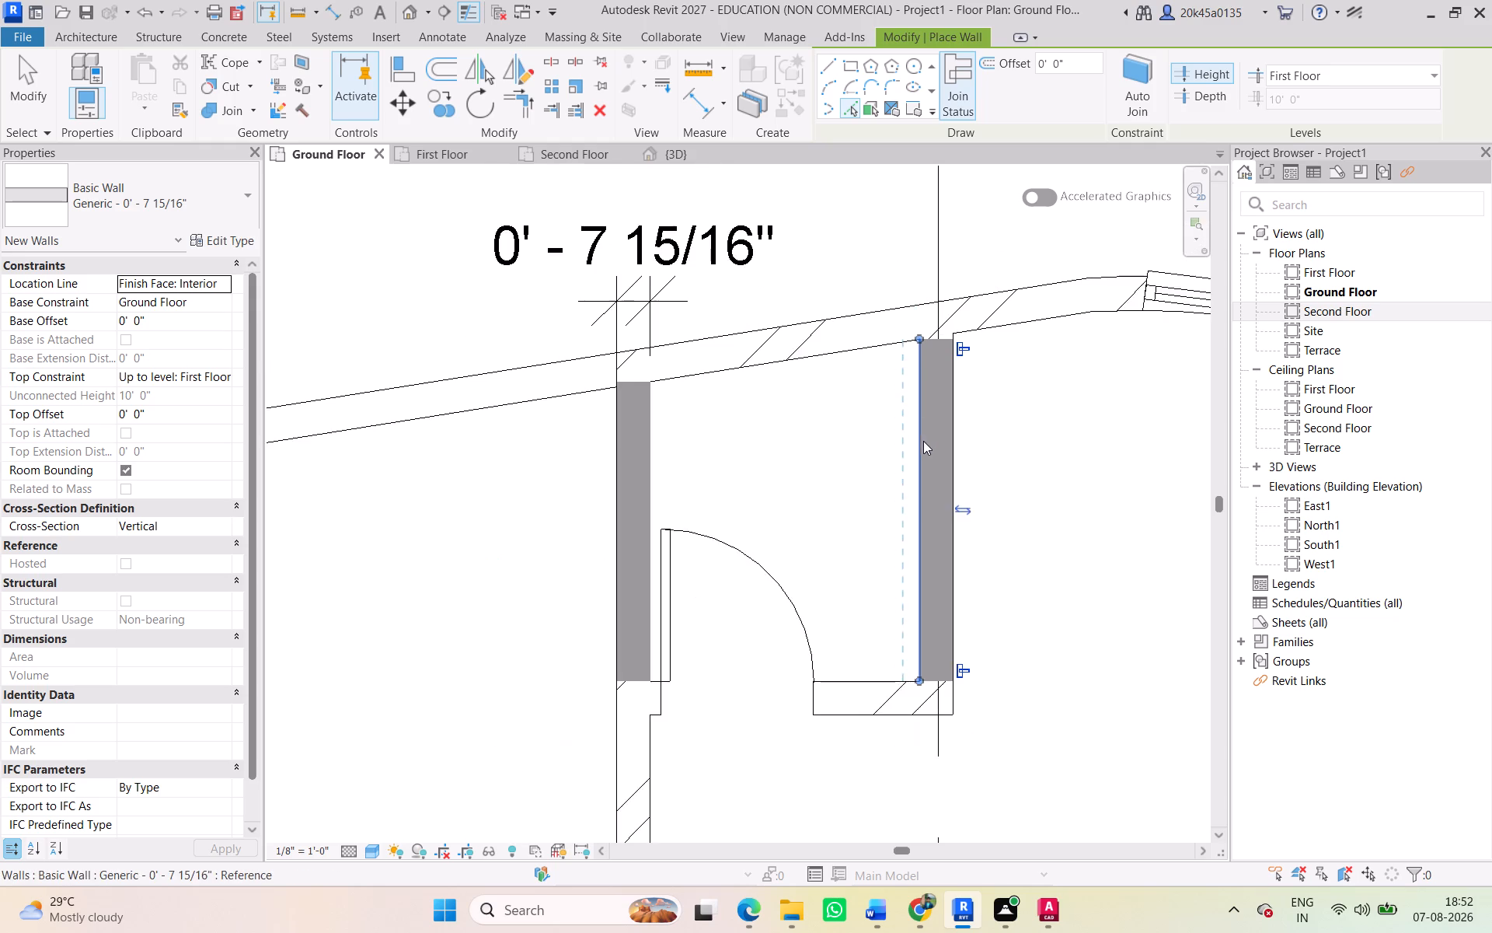
middle_click_drag(922, 441, 898, 340)
scroll(882, 370, "down", 2)
middle_click_drag(878, 373, 827, 274)
middle_click_drag(699, 440, 692, 391)
scroll(698, 440, "down", 1)
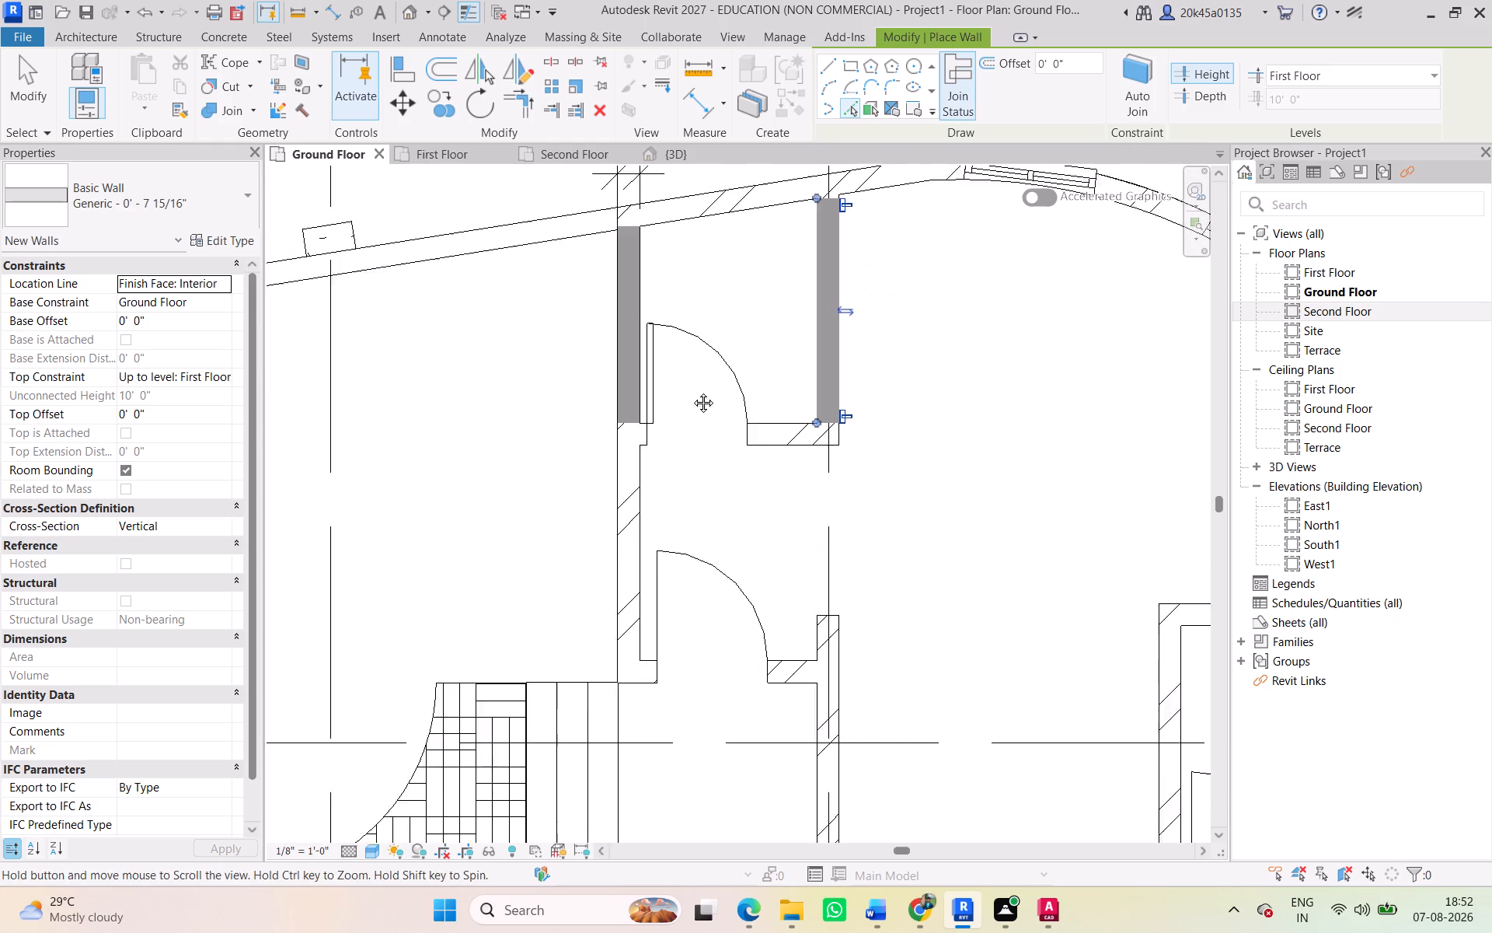
middle_click_drag(692, 391, 699, 359)
scroll(709, 368, "up", 4)
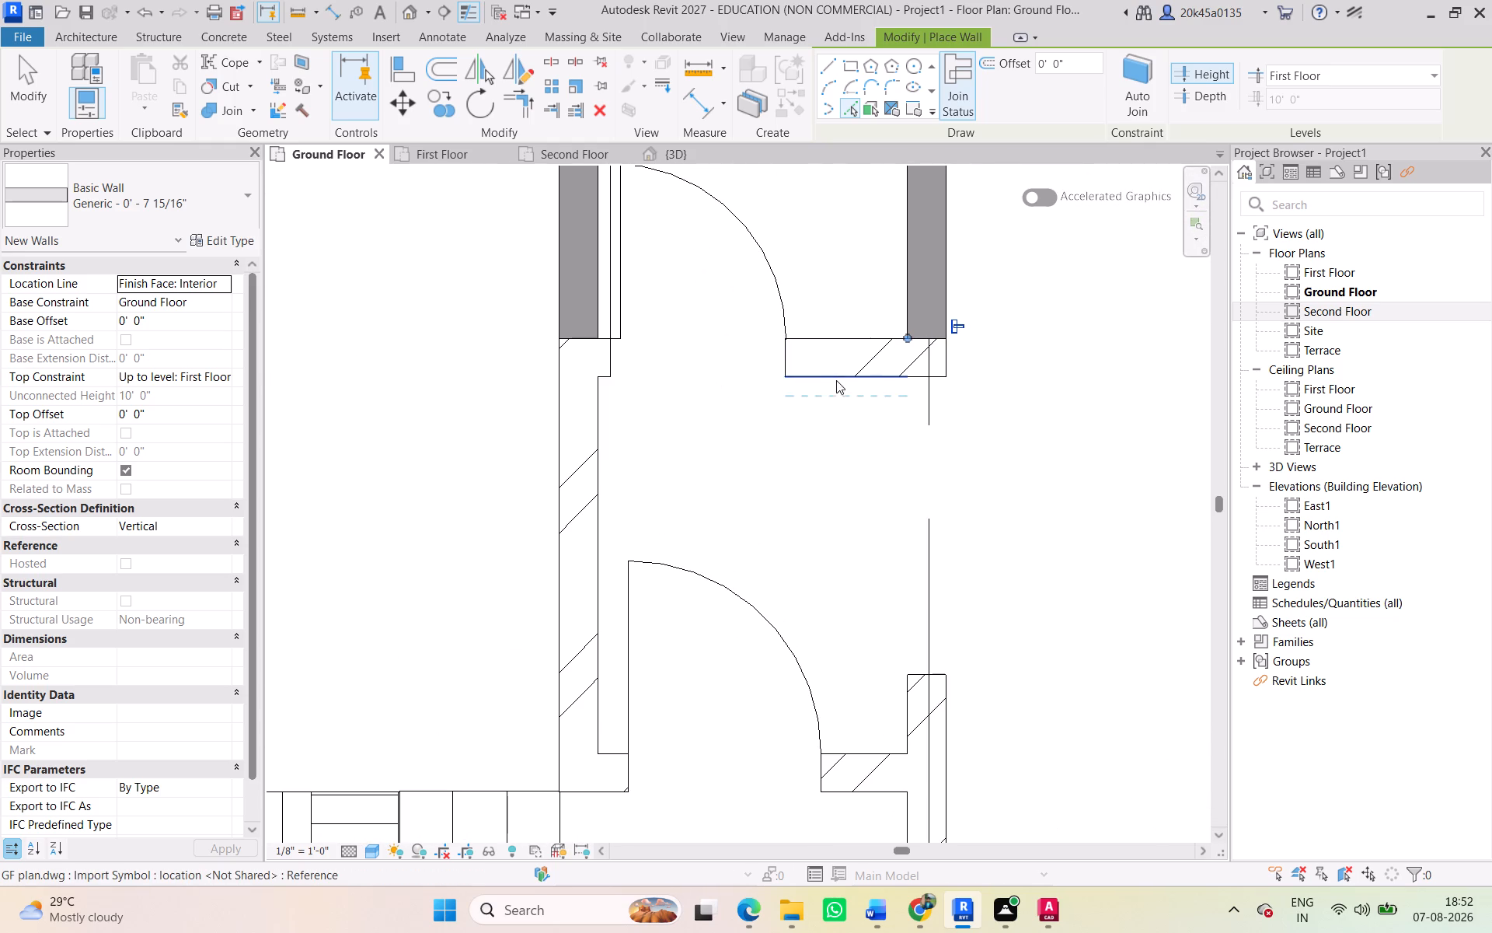
left_click(829, 376)
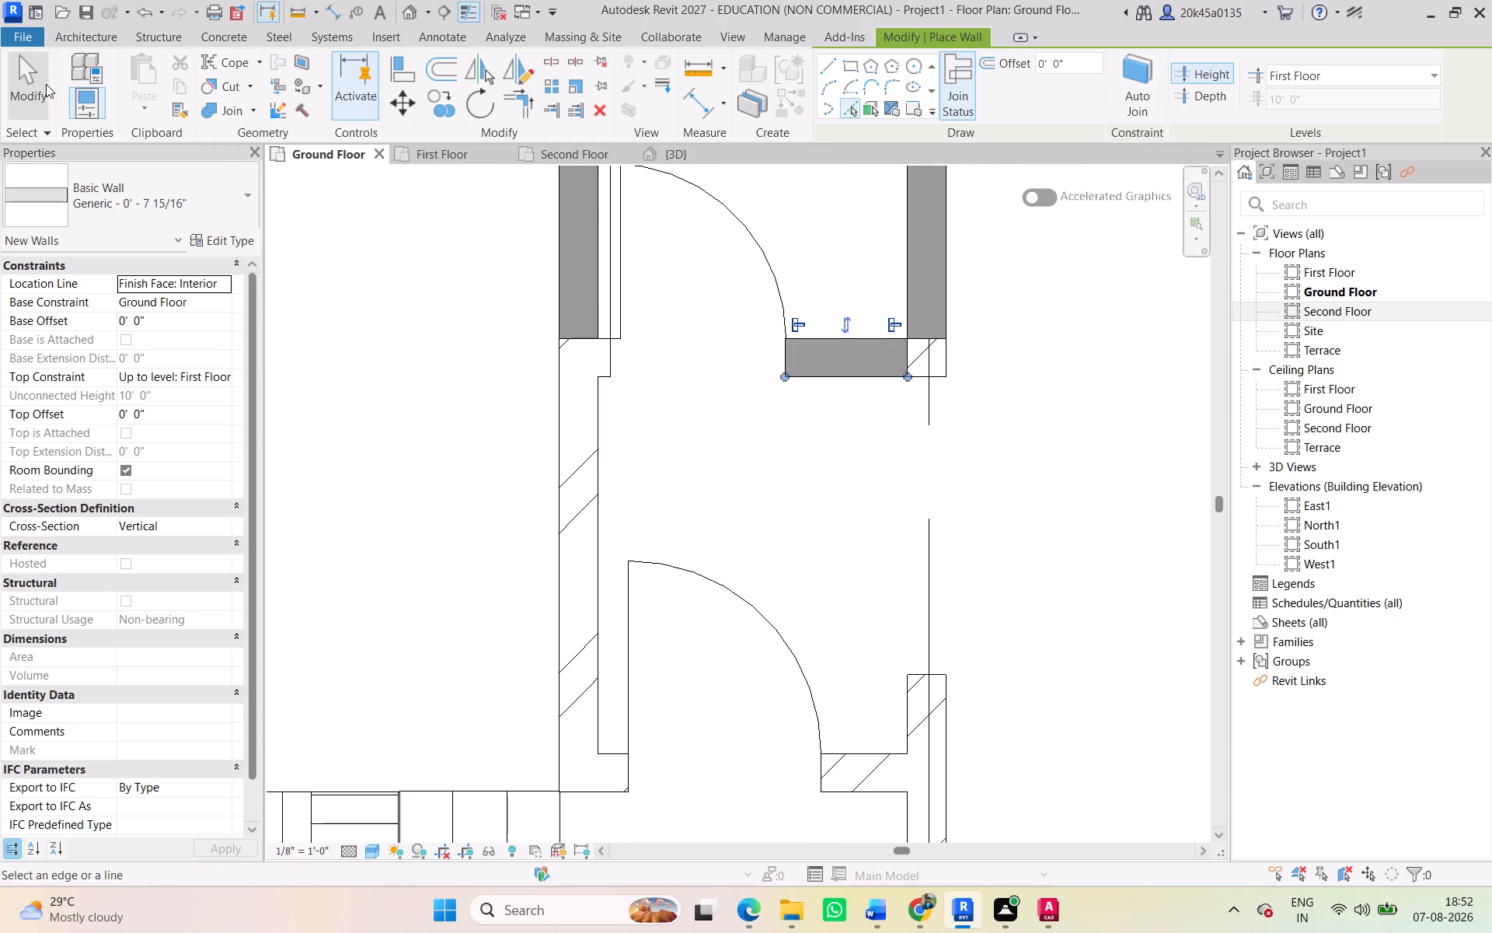
Extend the small north room's short south wall across the door opening to the west wall and to the east wall's outer face.
left_click(46, 84)
left_click(820, 343)
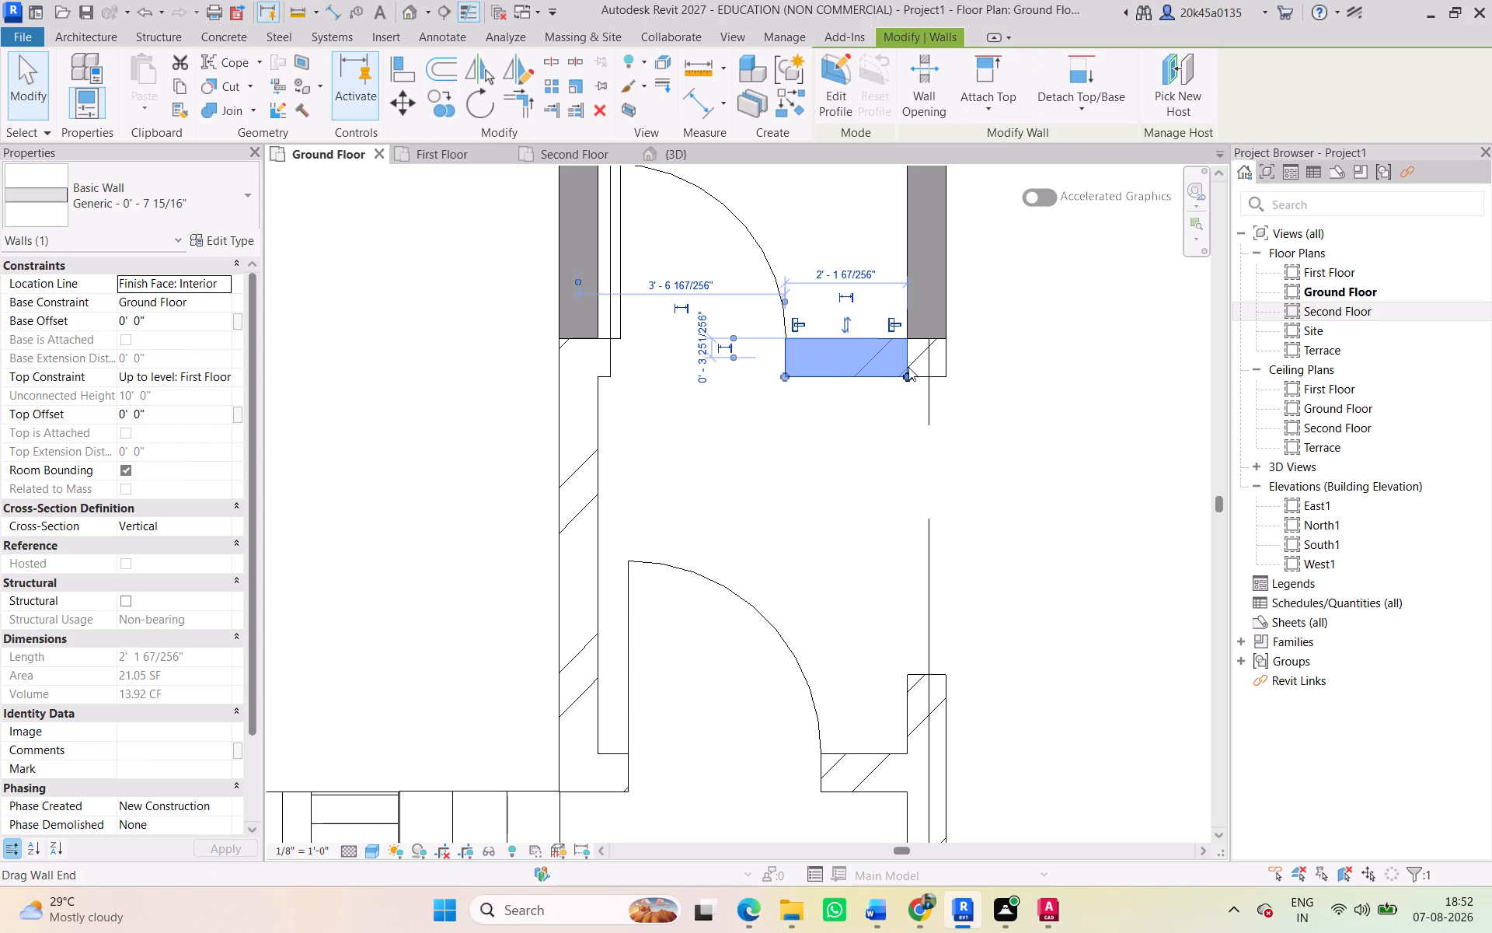
left_click_drag(906, 376, 943, 381)
left_click(822, 366)
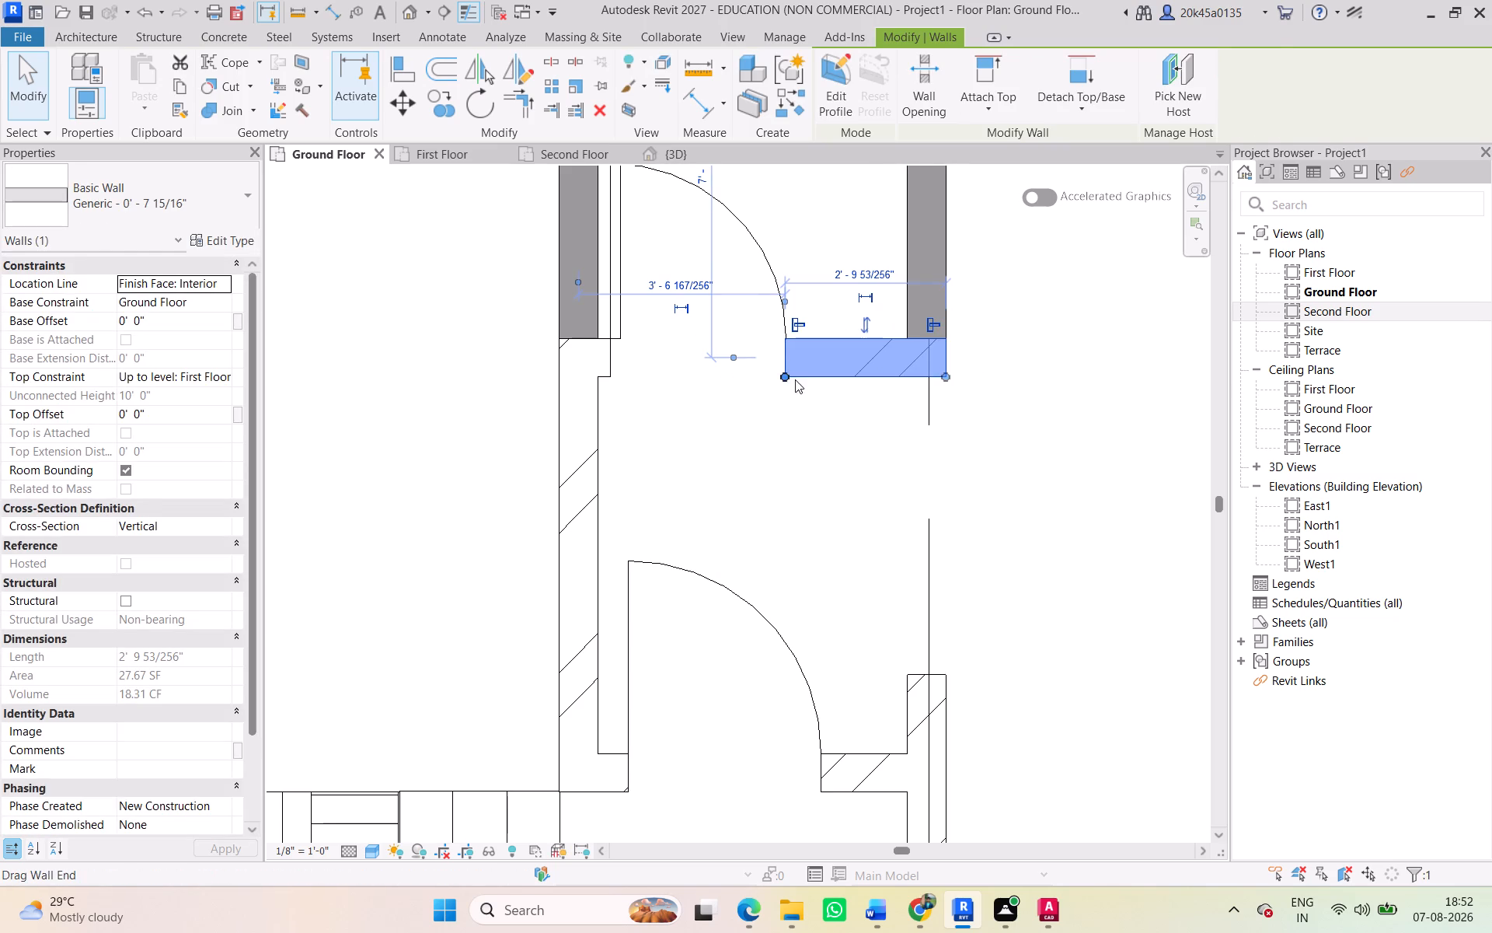
left_click_drag(787, 379, 594, 380)
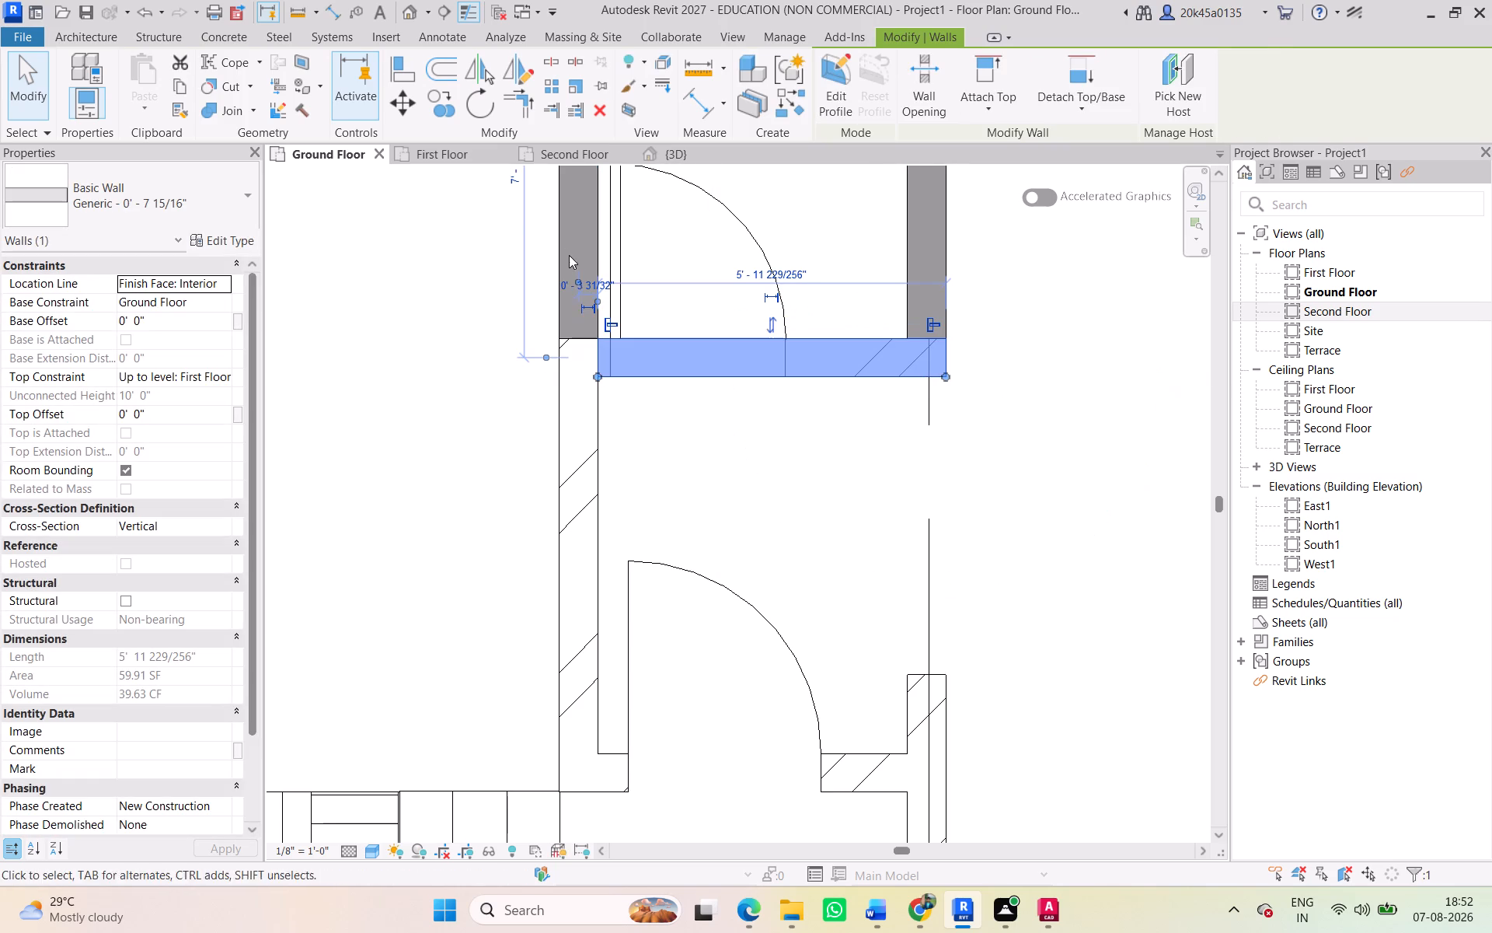
Extend the outbuilding's west wall south along the hatched outline to the north edge of the second door's wall.
left_click(568, 280)
left_click(570, 313)
middle_click_drag(587, 328, 603, 268)
left_click_drag(612, 273, 609, 683)
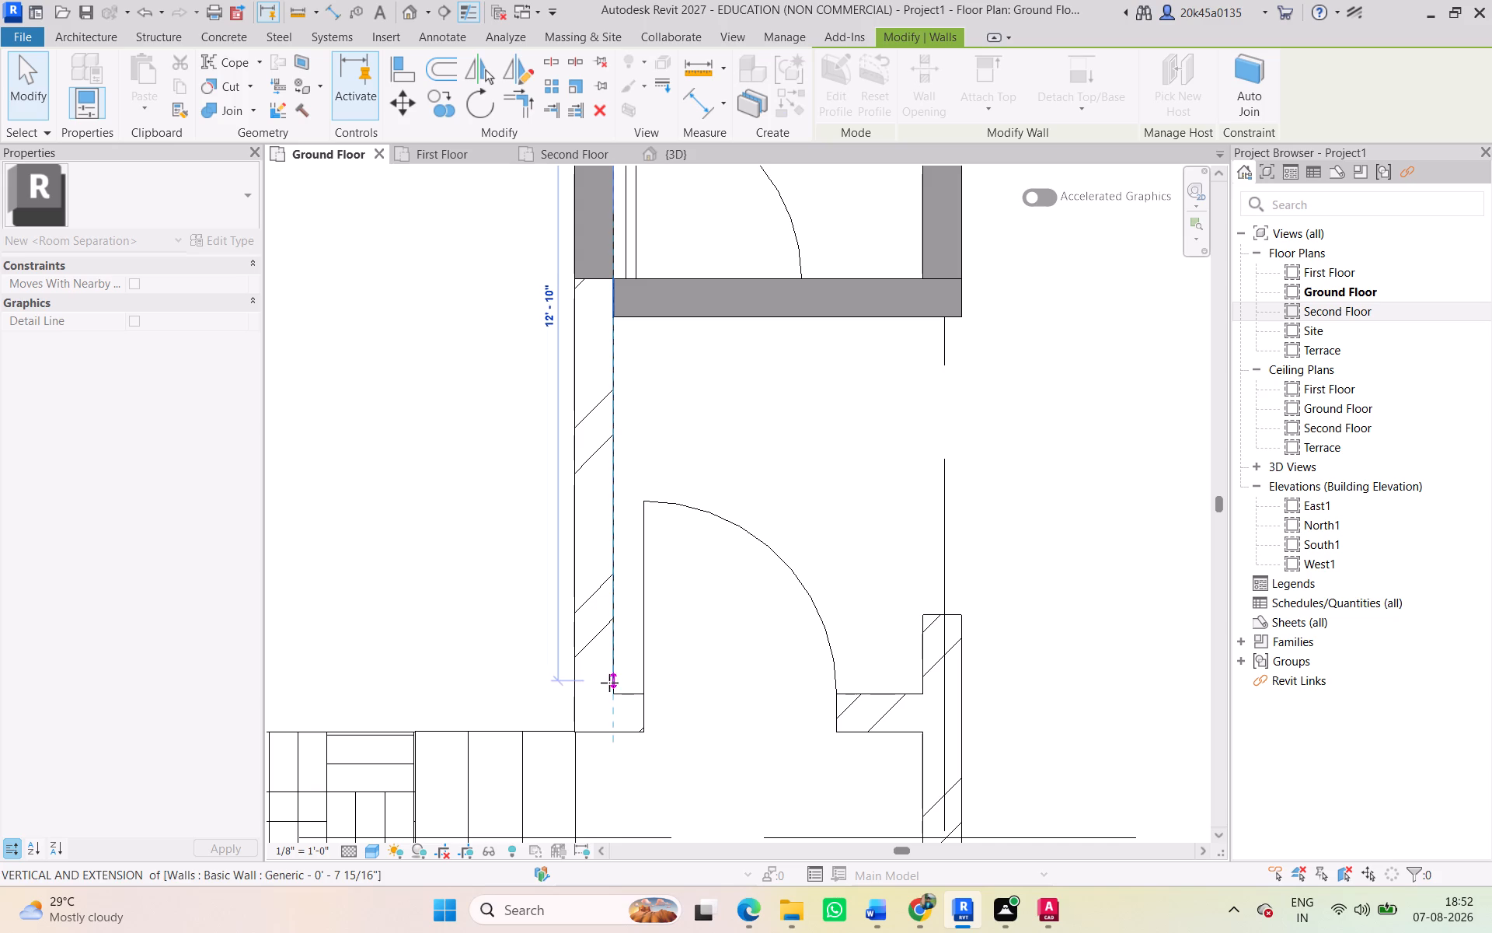
left_click_drag(609, 683, 615, 687)
Extend the small north room's east wall south so it meets the outer corner of the room's south wall.
left_click(708, 292)
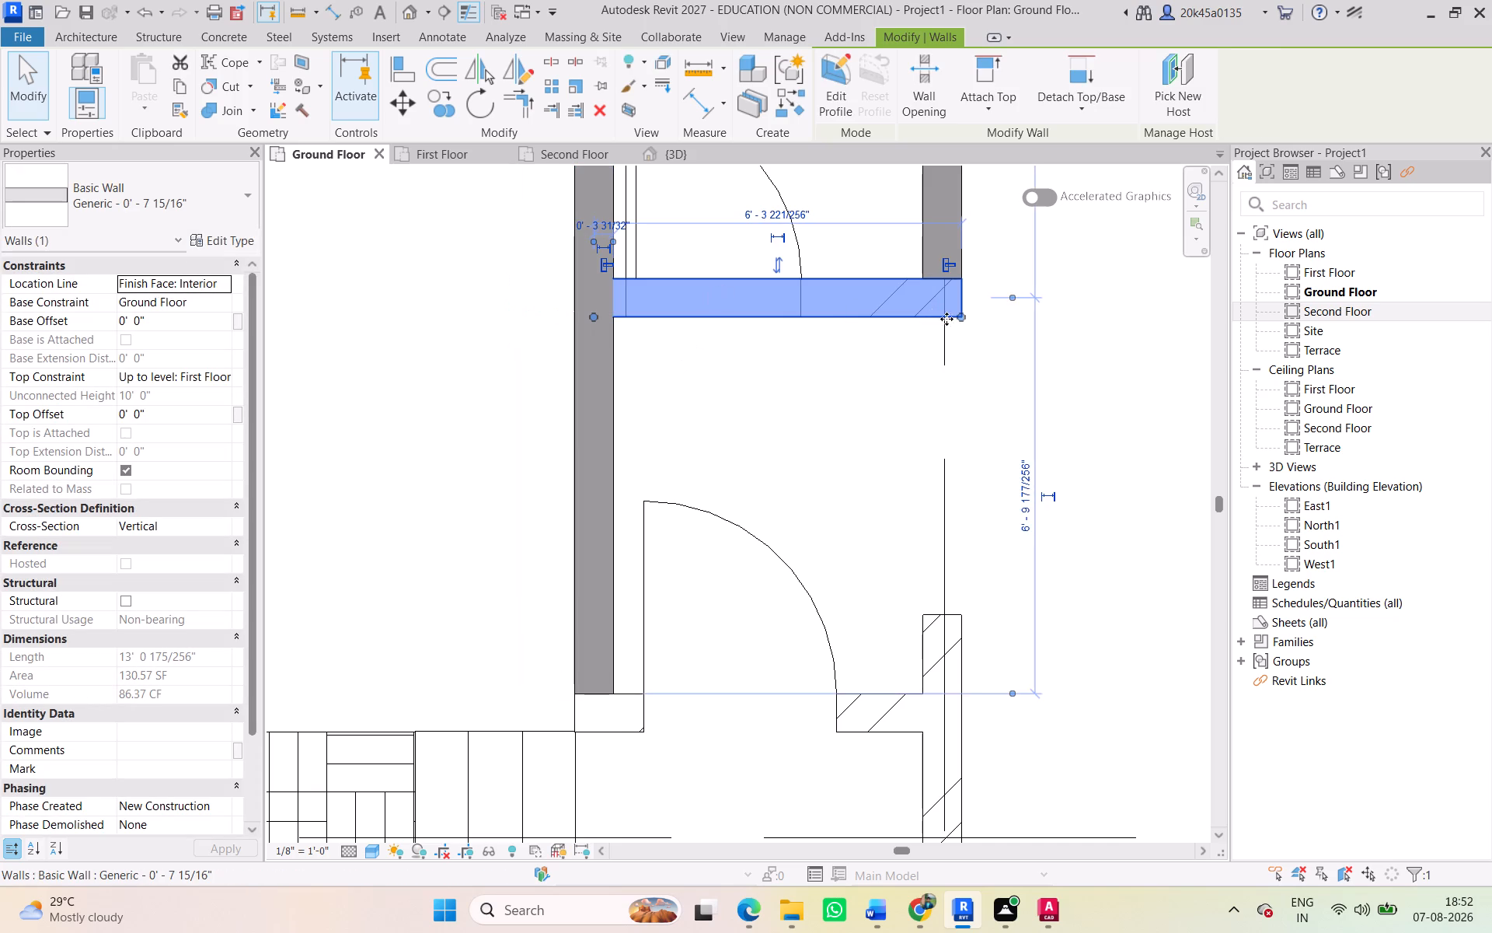
middle_click_drag(945, 324, 892, 477)
left_click(901, 337)
left_click_drag(867, 430, 866, 467)
scroll(813, 364, "down", 4)
middle_click_drag(810, 371, 797, 466)
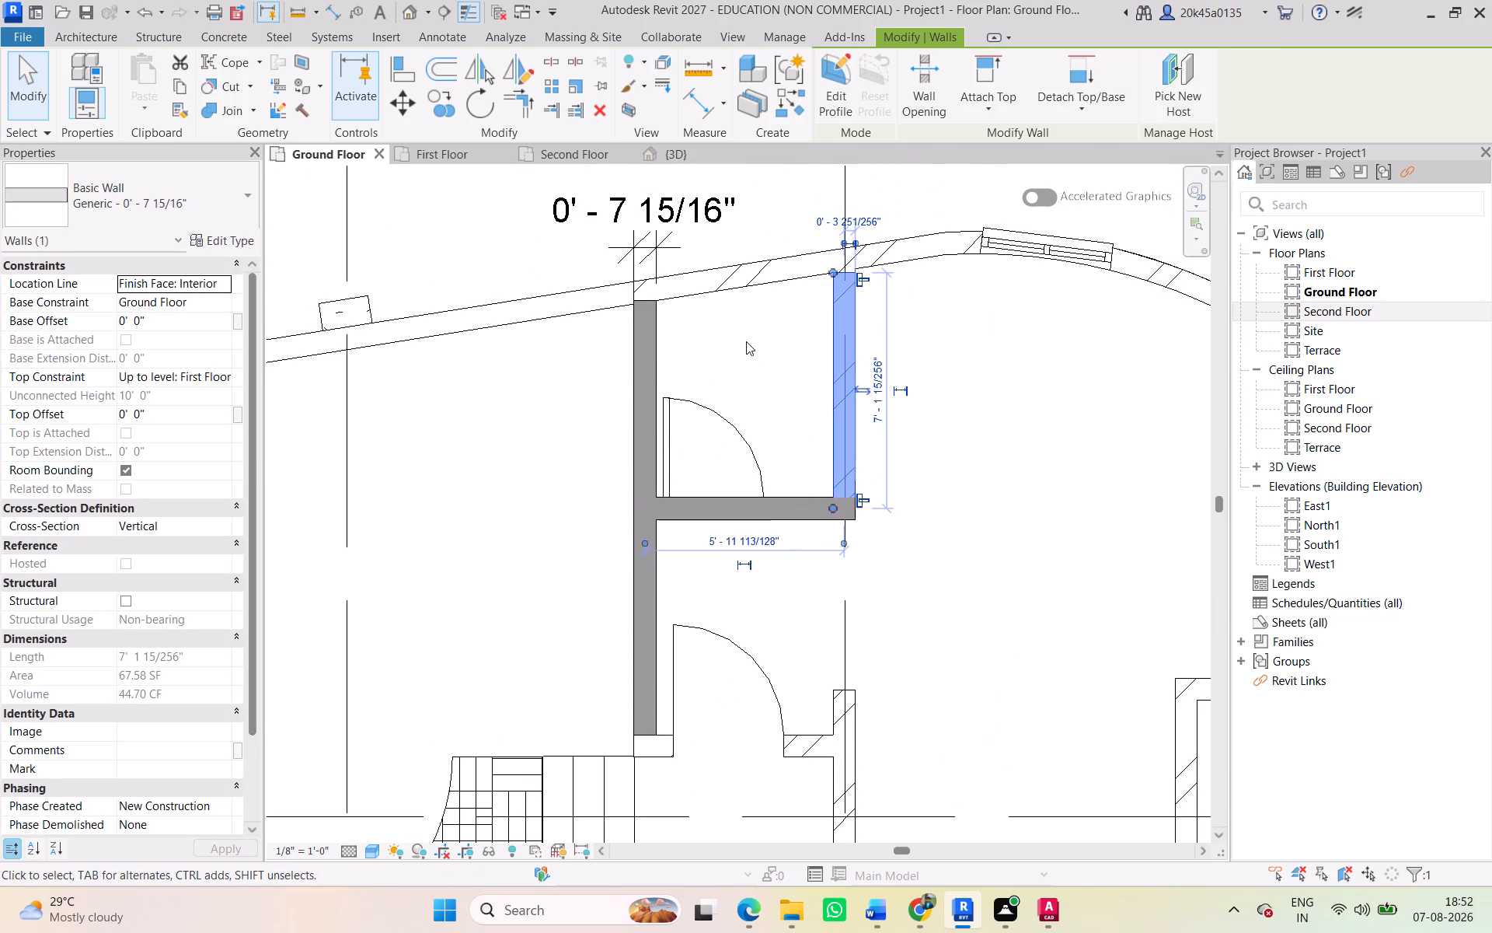
Trace the short wall piece at the west wall's south end, beside the second door, with a Generic - 0' - 7 15/16" wall up to First Floor.
scroll(746, 334, "down", 2)
middle_click_drag(746, 334, 612, 368)
scroll(602, 409, "down", 2)
middle_click_drag(598, 408, 599, 170)
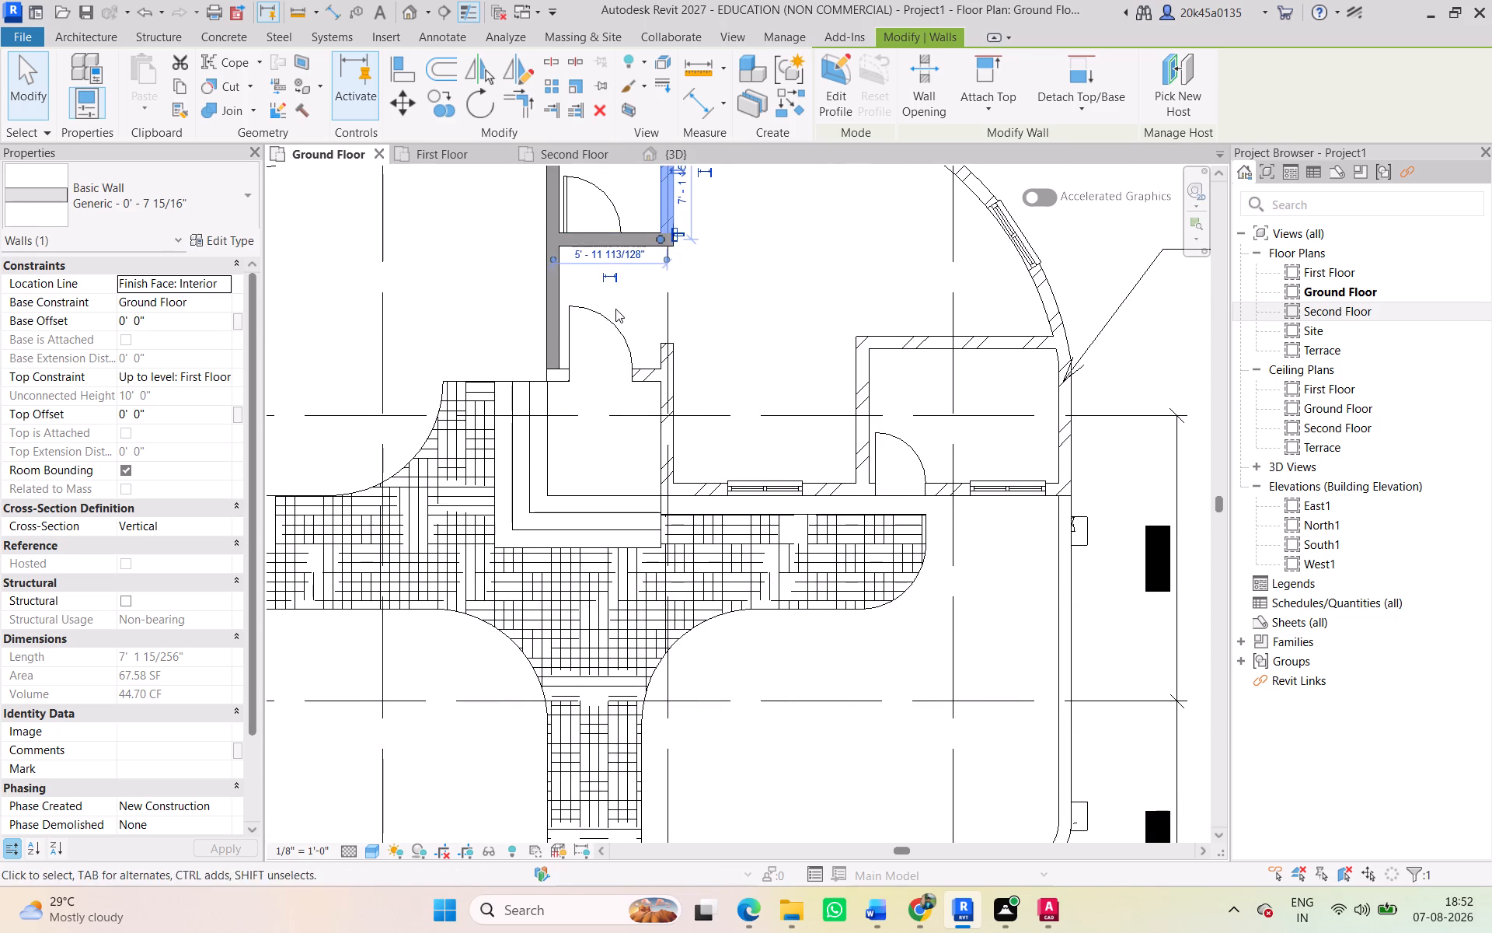
scroll(560, 360, "up", 5)
middle_click_drag(575, 354, 568, 358)
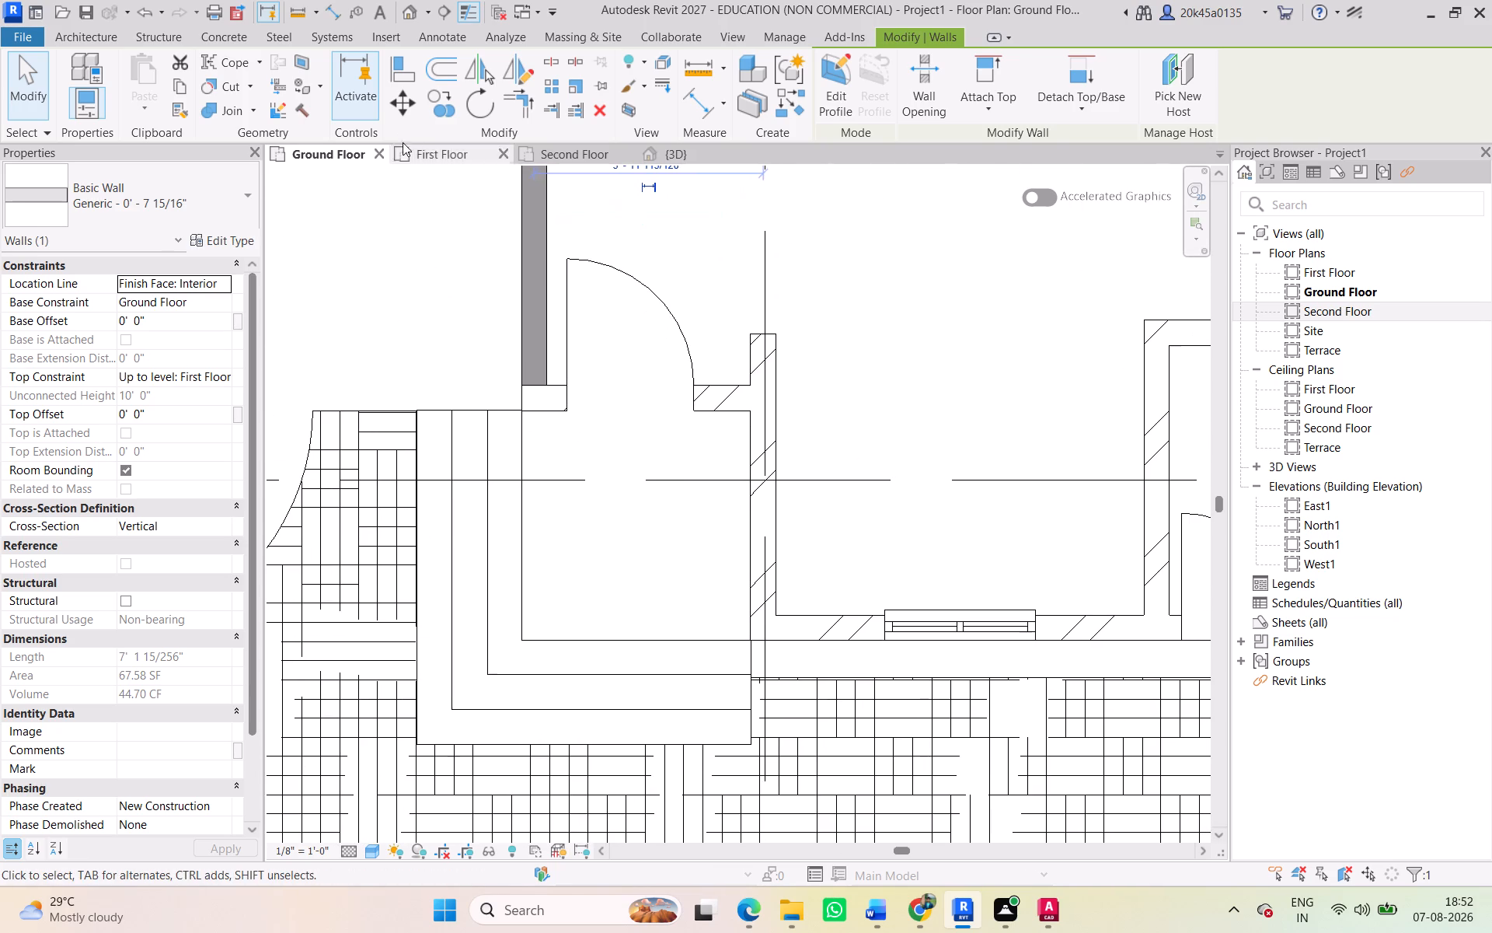
left_click(78, 41)
left_click(84, 103)
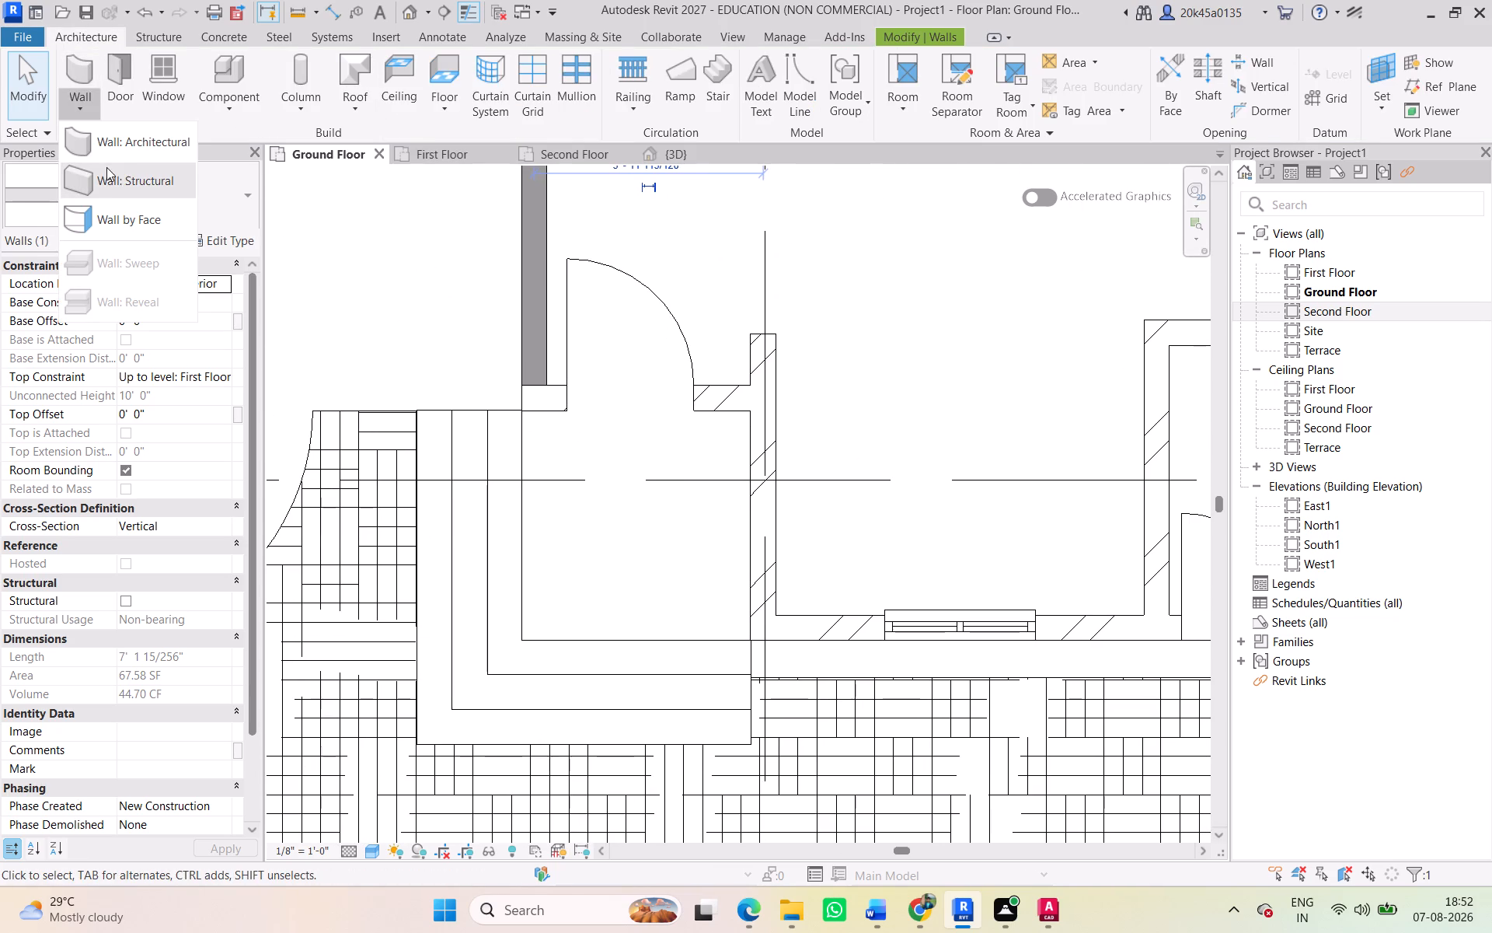
left_click(124, 144)
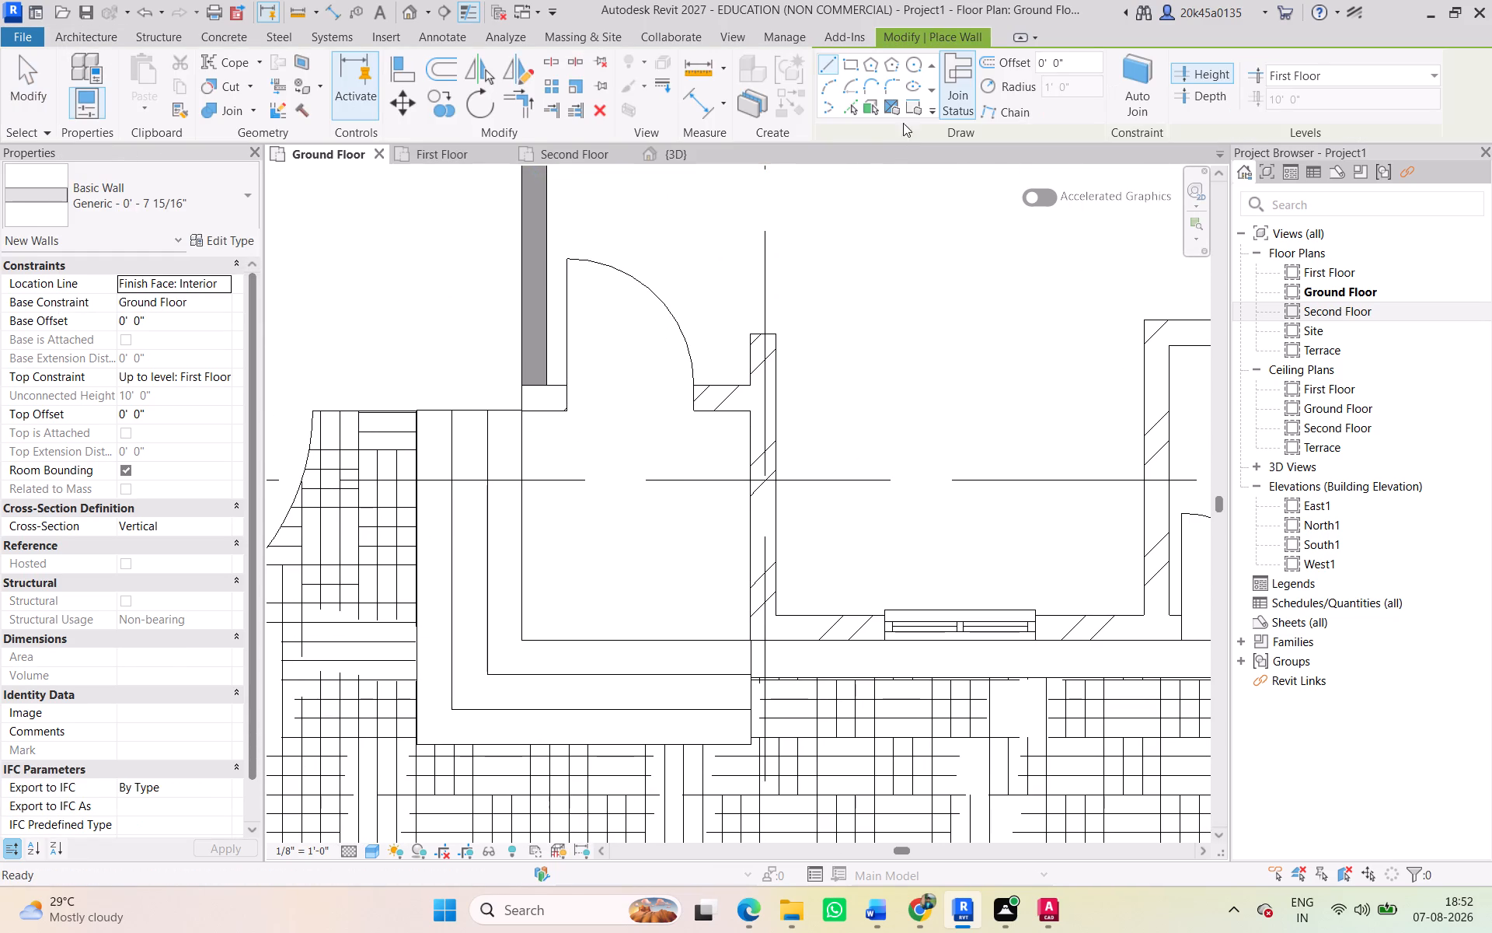
left_click(854, 107)
scroll(528, 392, "up", 3)
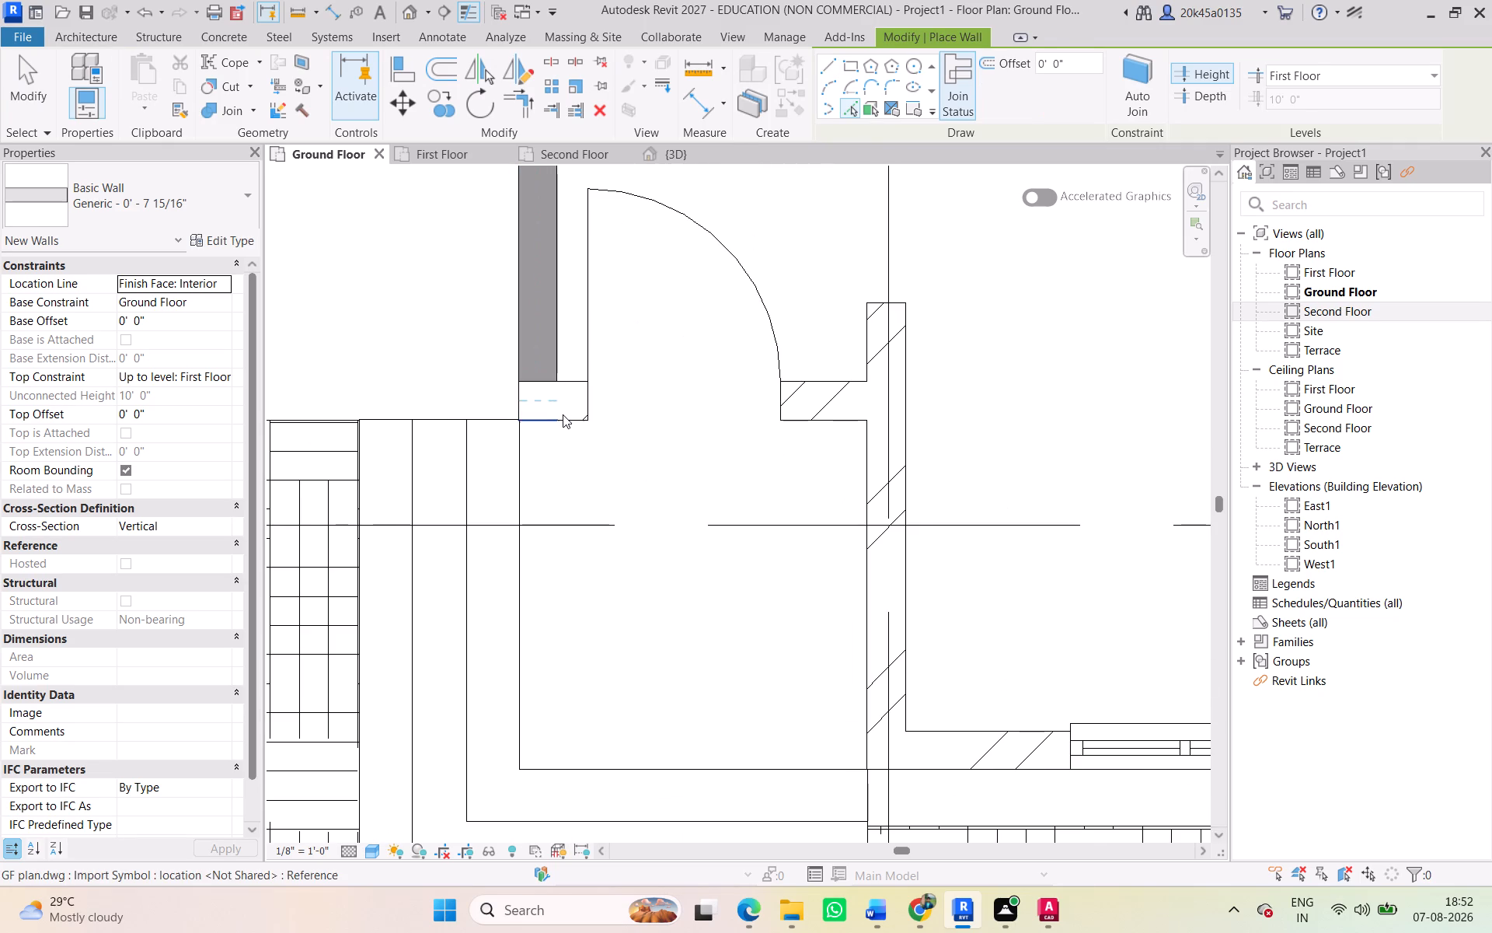
left_click(556, 413)
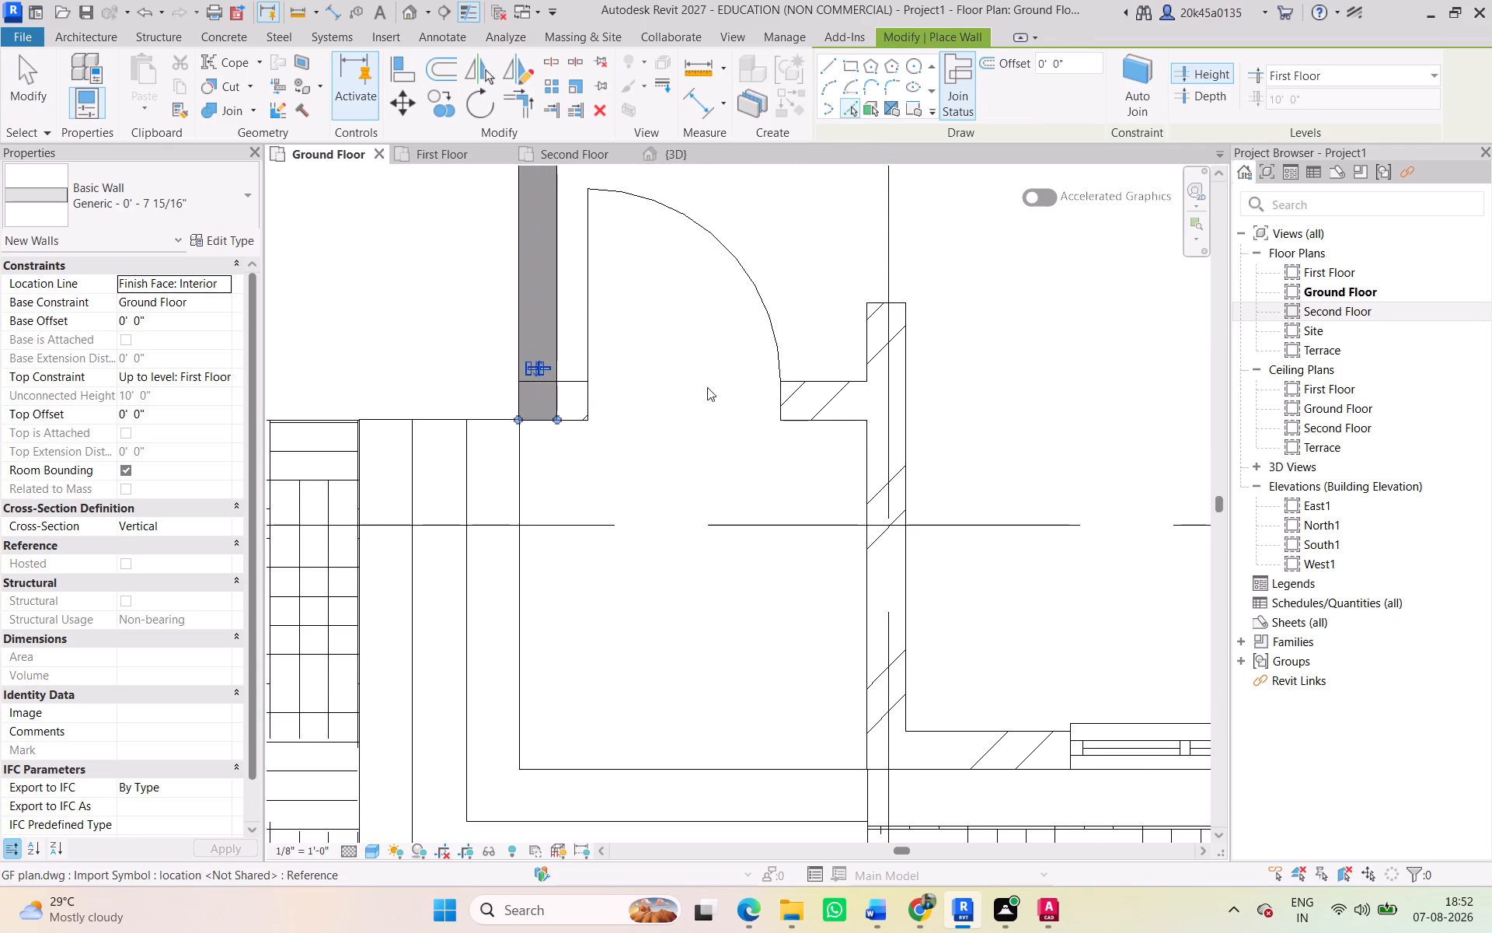
left_click(14, 73)
Extend the short wall piece east across the second door opening to the hatched north-south wall, about 5' 11 229/256" long.
left_click(531, 406)
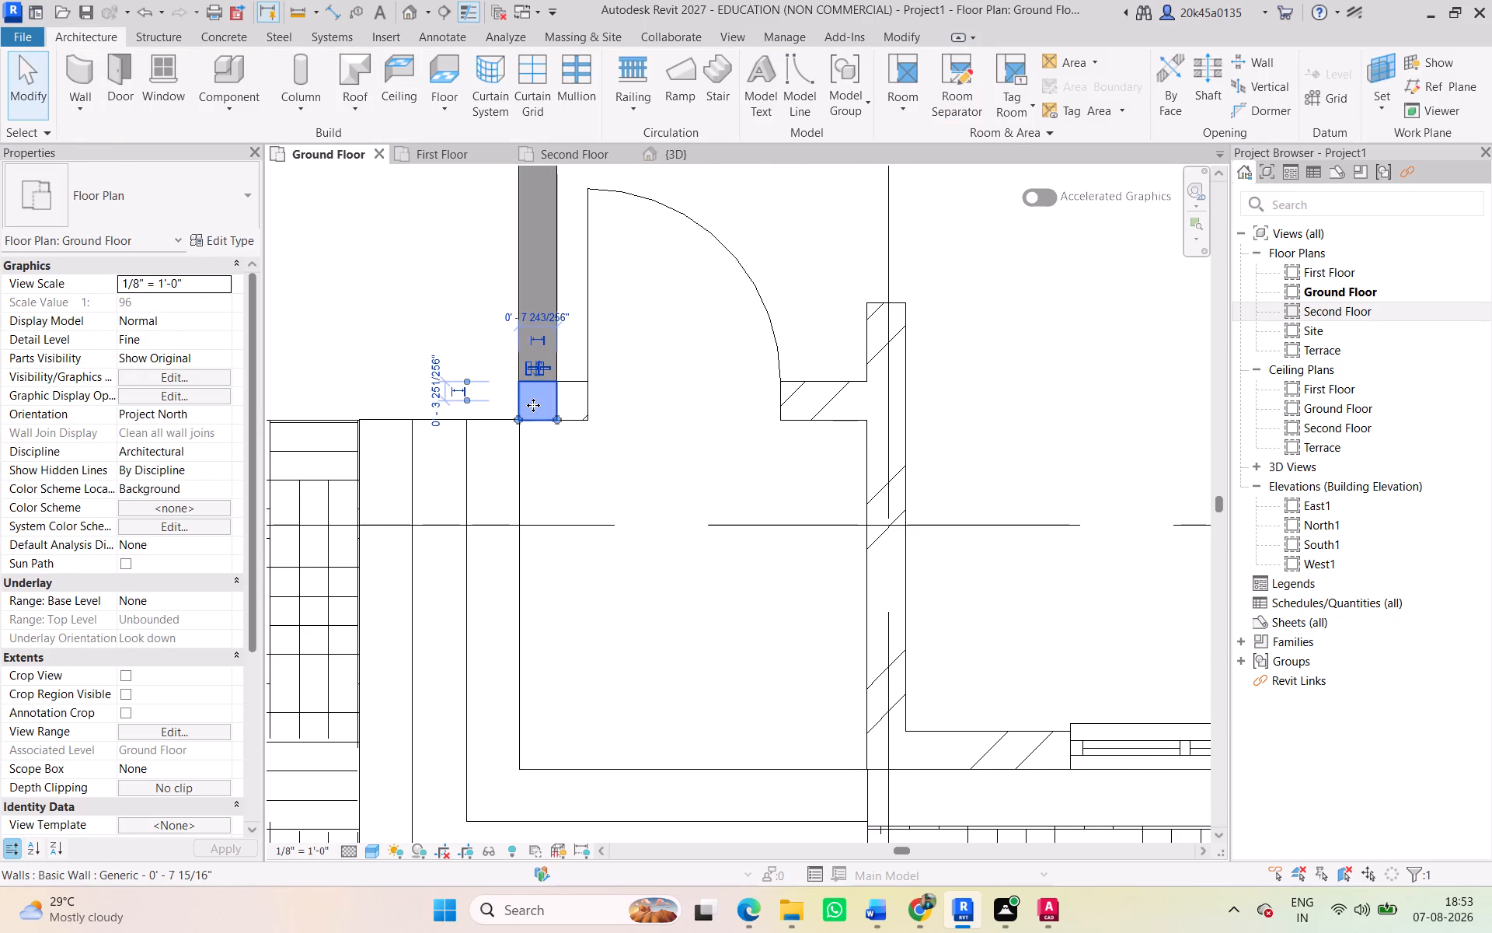
left_click_drag(556, 415, 872, 425)
scroll(870, 421, "down", 1)
middle_click_drag(864, 416, 621, 406)
left_click(446, 271)
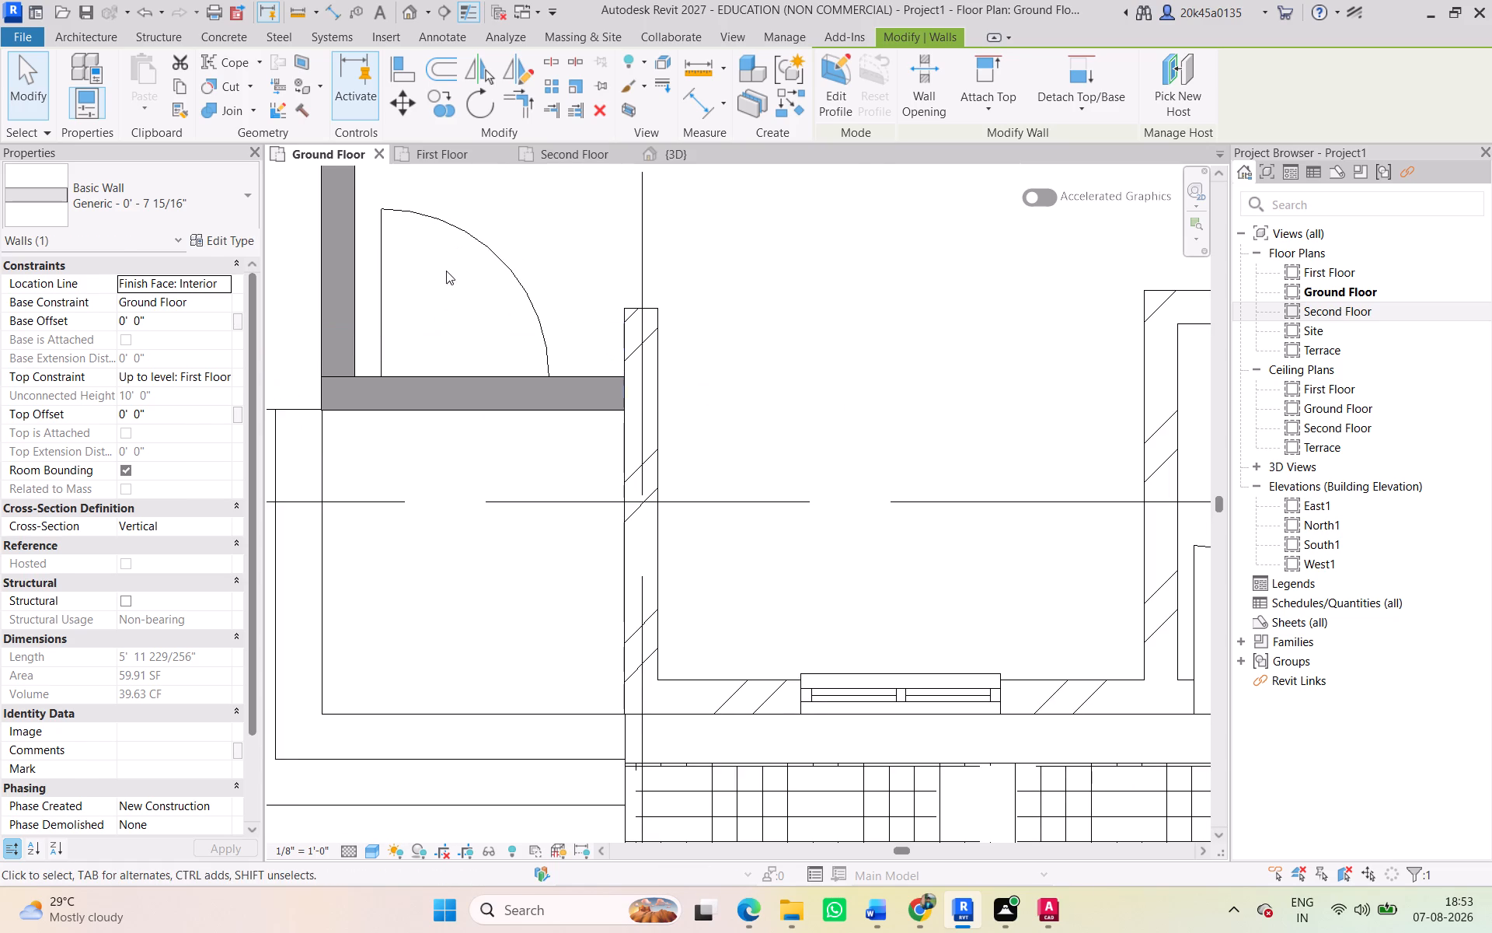
Trace the hatched north-south wall east of the second door using Pick Lines with a Generic - 0' - 7 15/16" wall up to First Floor.
left_click(85, 103)
left_click(95, 150)
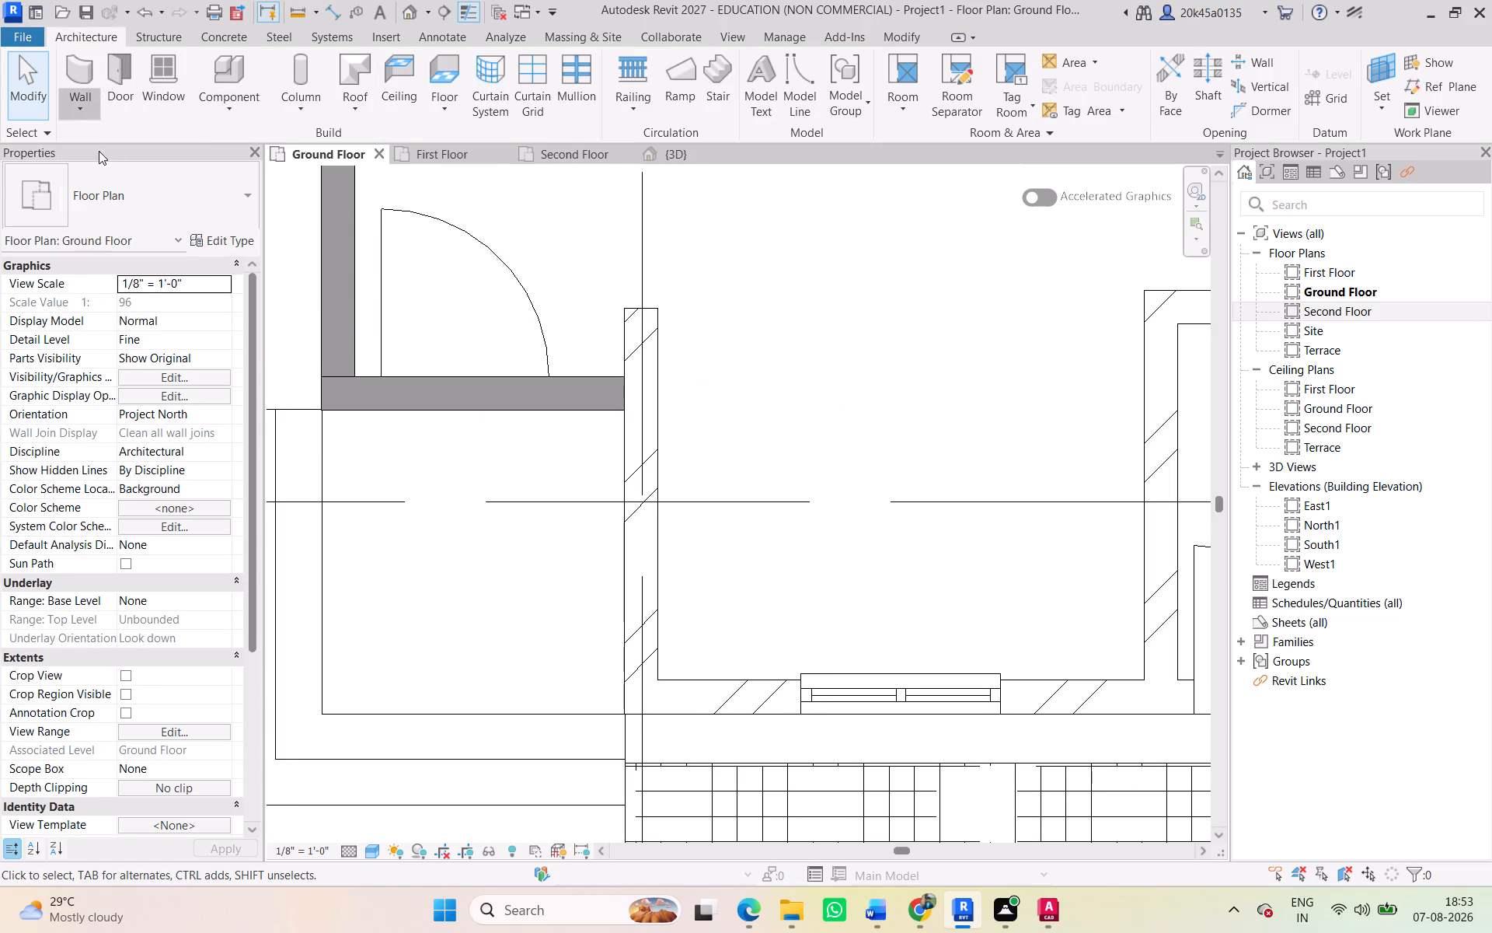
left_click(852, 99)
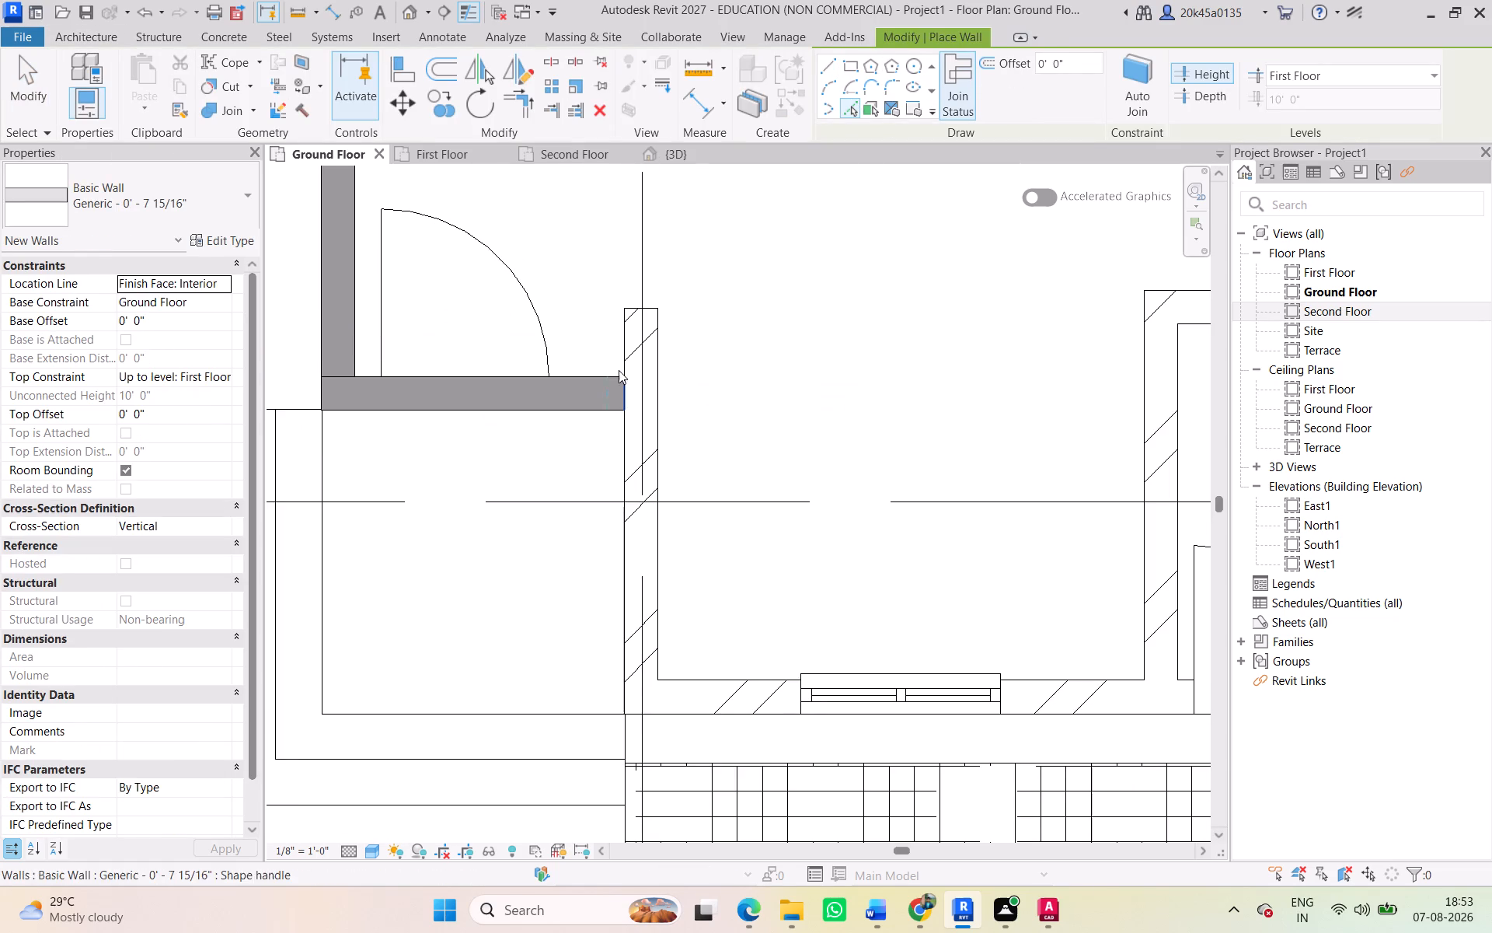
left_click(656, 386)
scroll(676, 407, "down", 3)
middle_click_drag(676, 407, 673, 393)
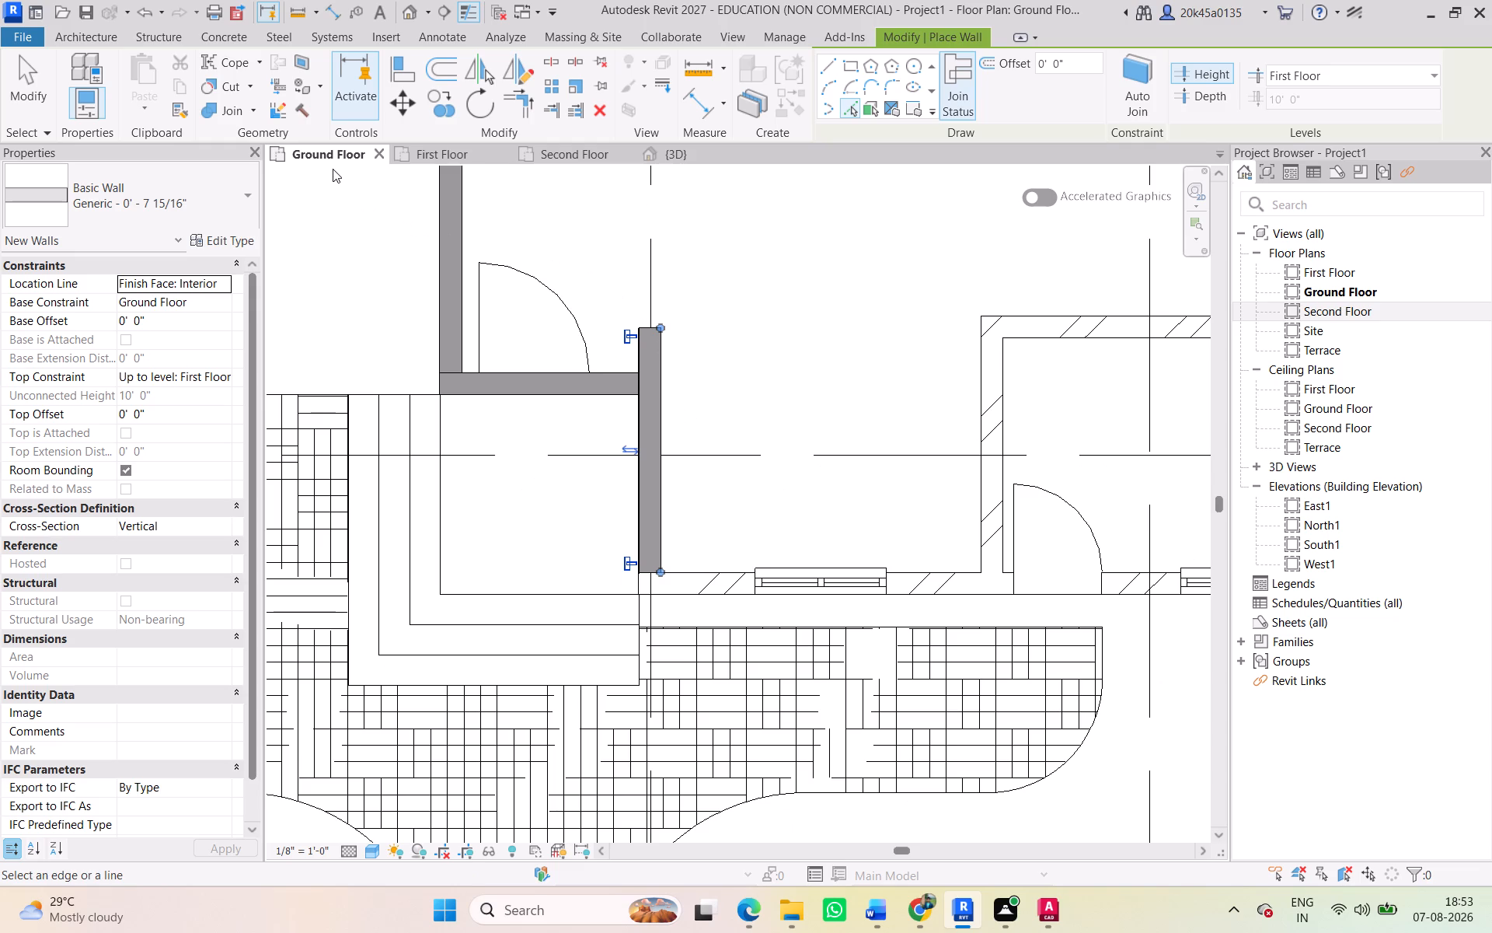
left_click(15, 84)
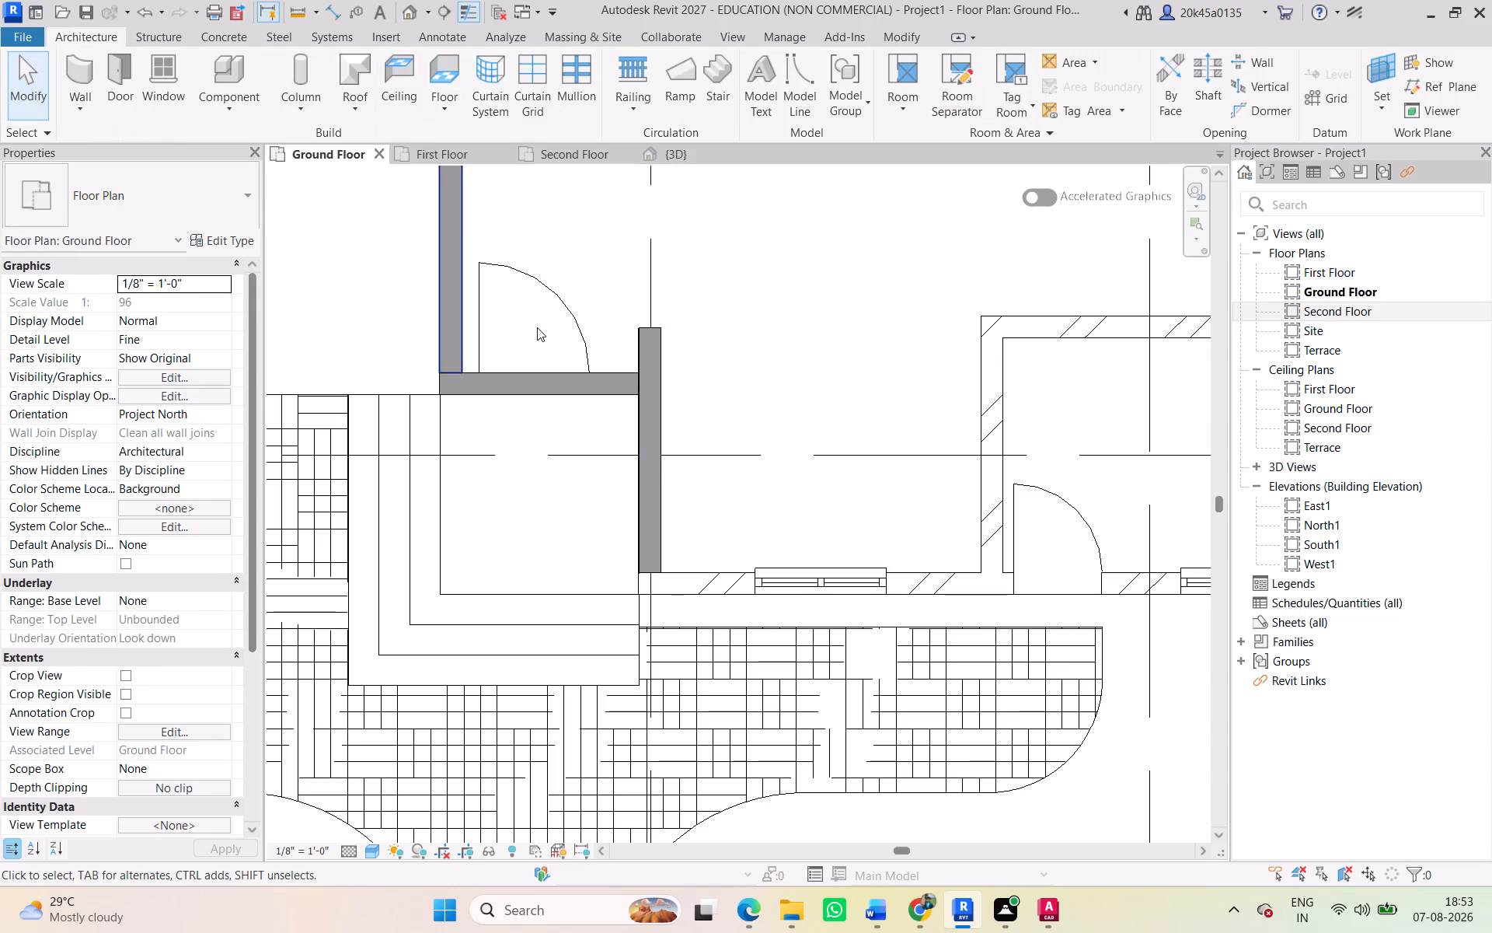
Extend the second door's wall east to the far face of the north-south wall so the two walls join.
scroll(539, 330, "up", 4)
left_click(573, 404)
left_click_drag(714, 442, 751, 442)
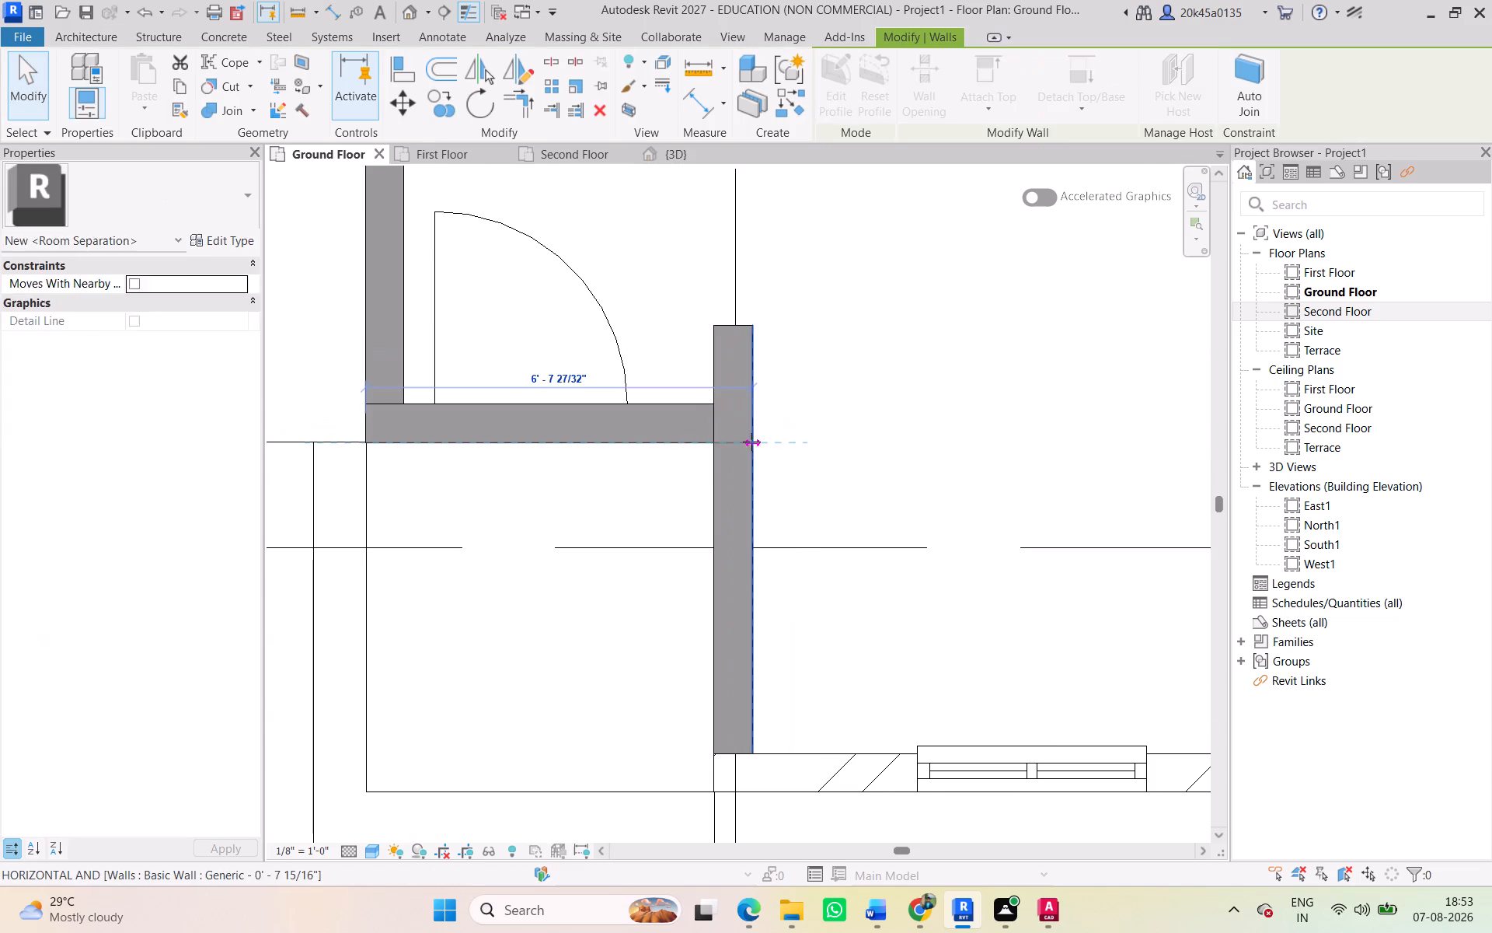
left_click_drag(751, 442, 756, 442)
left_click(571, 264)
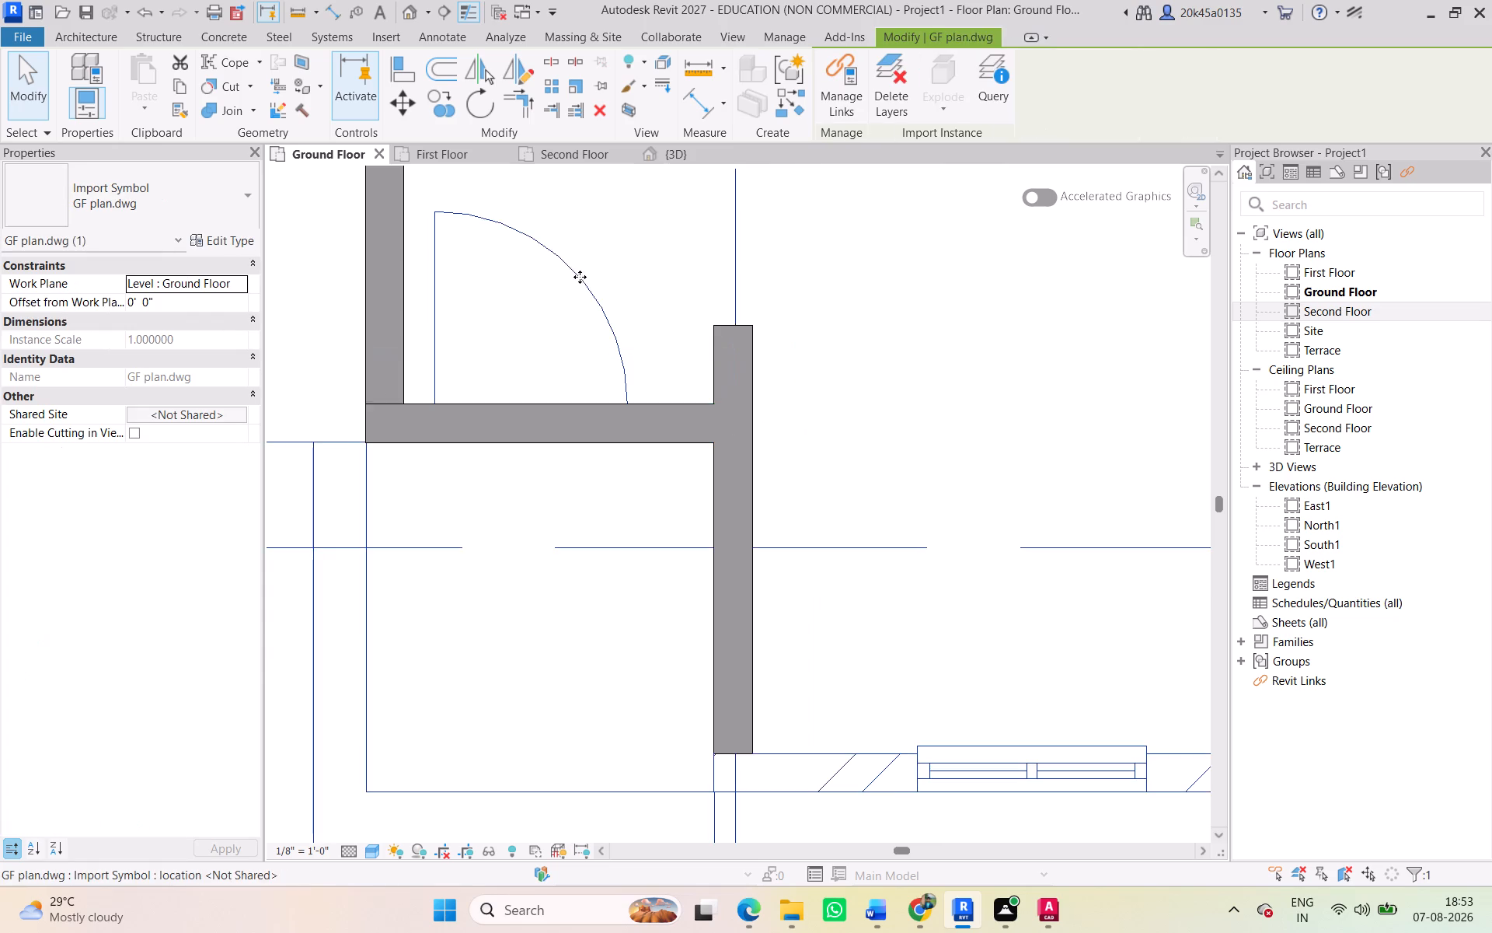
Trace the south wall piece west of the first window and the southeast room's west and north walls with Generic - 0' - 7 15/16" walls.
scroll(579, 288, "down", 4)
middle_click_drag(579, 288, 532, 188)
scroll(692, 341, "down", 2)
middle_click_drag(685, 341, 506, 421)
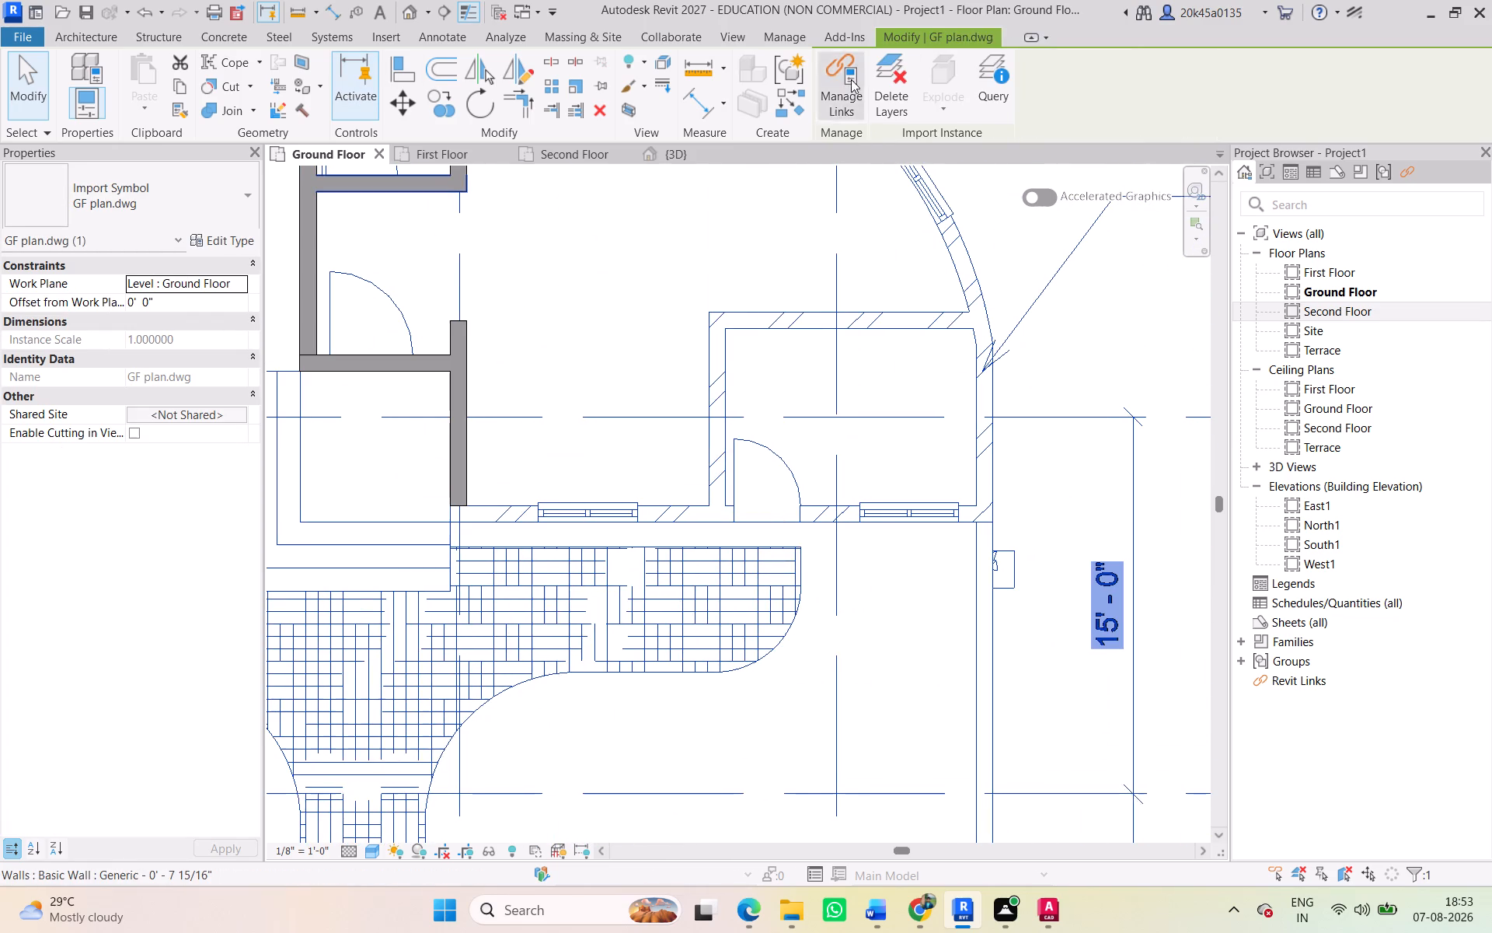
left_click(113, 37)
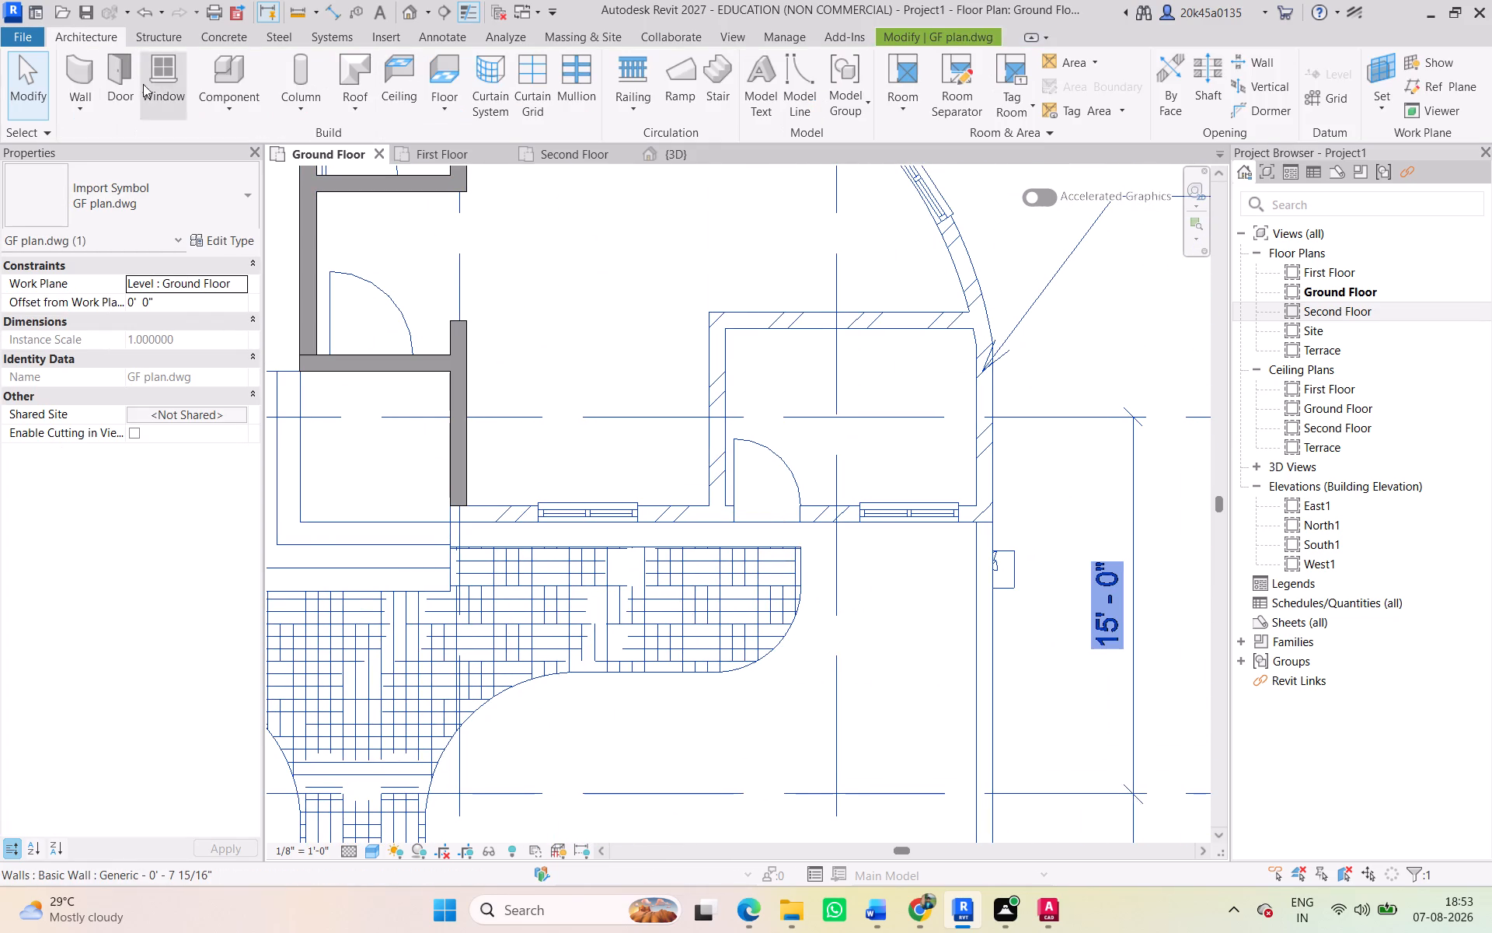
left_click(78, 104)
left_click(112, 135)
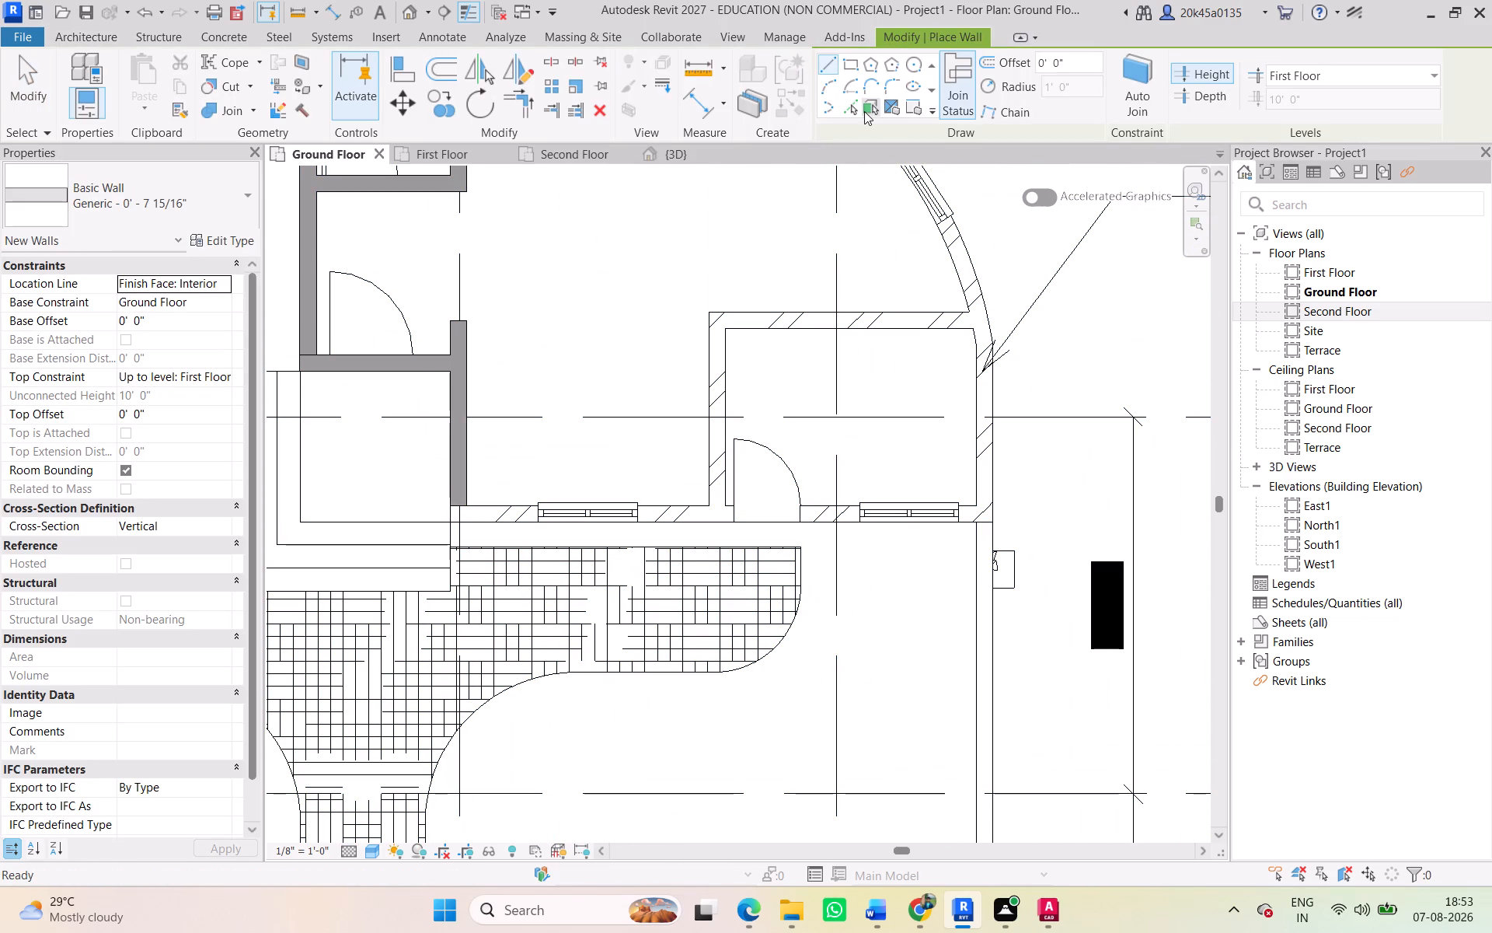
left_click(852, 106)
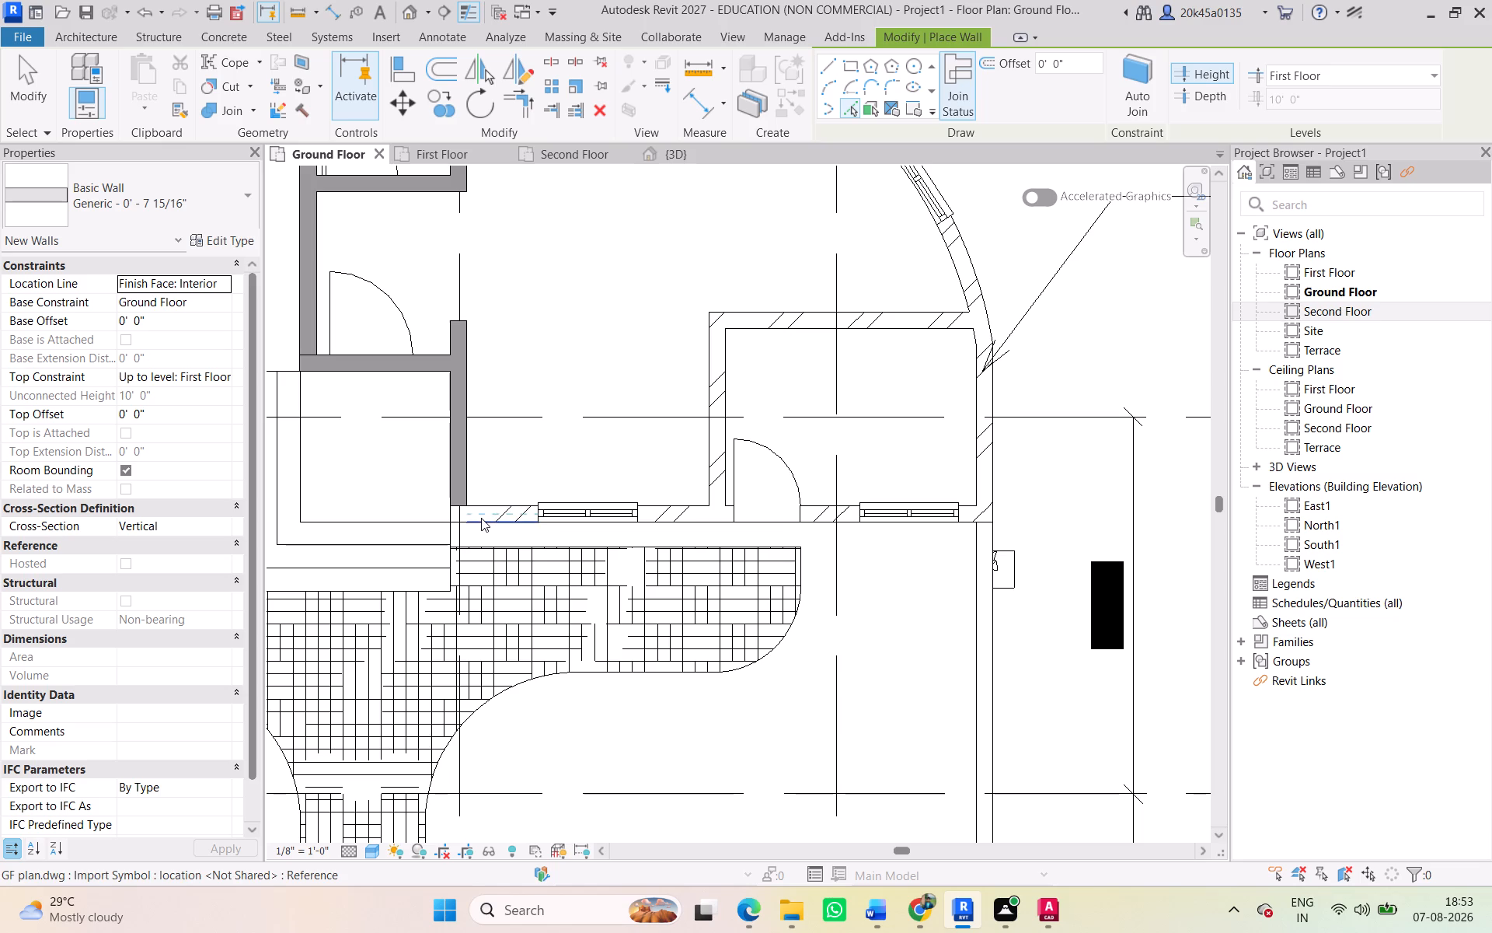
left_click(481, 518)
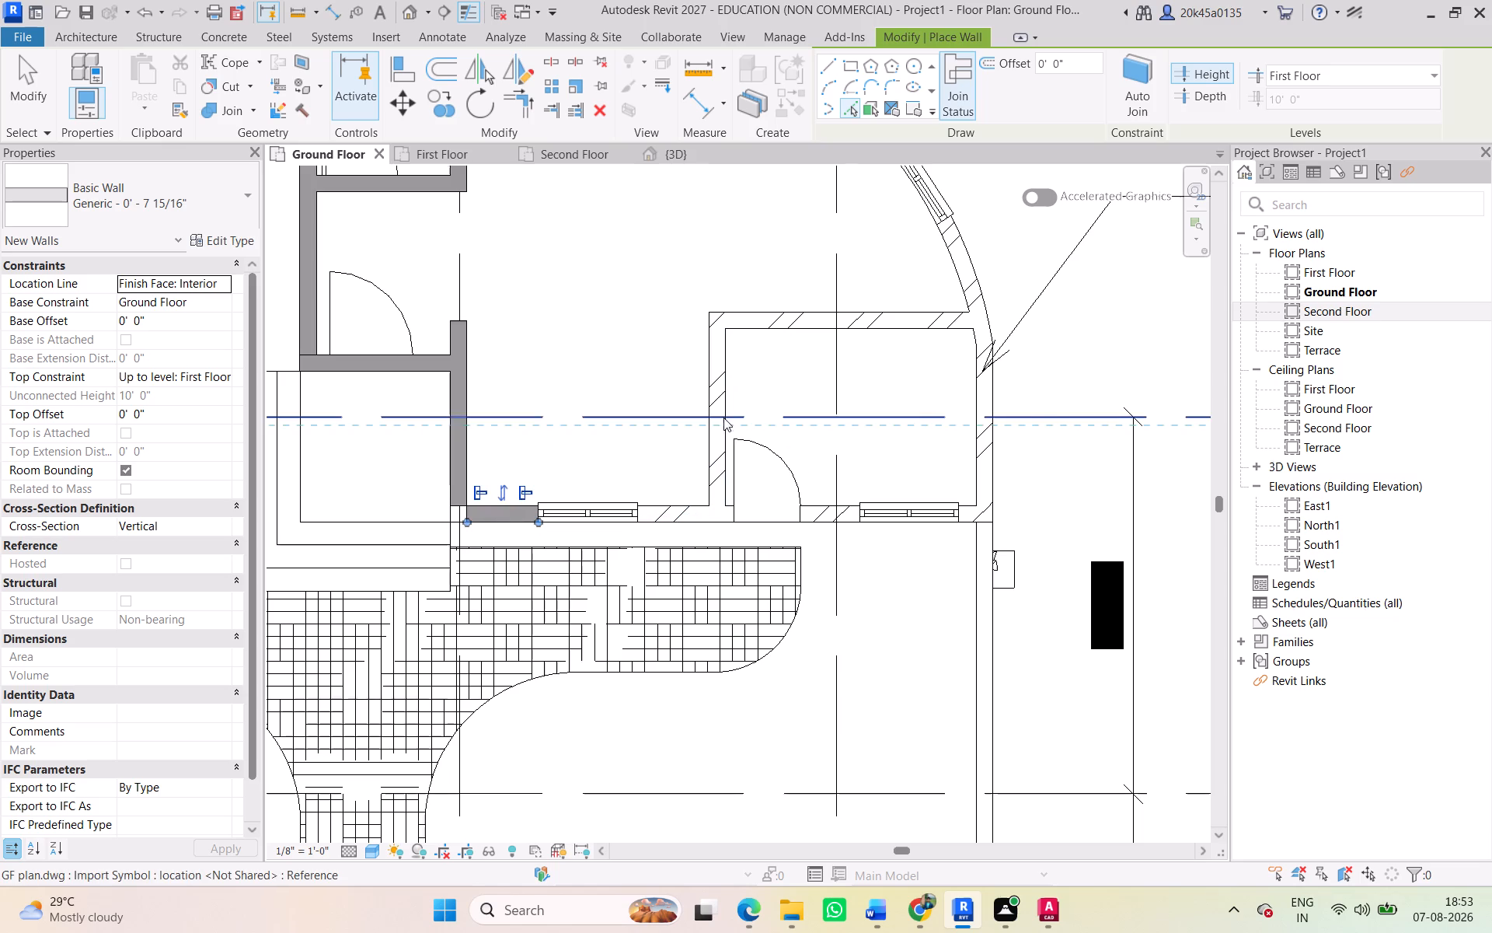
left_click(720, 360)
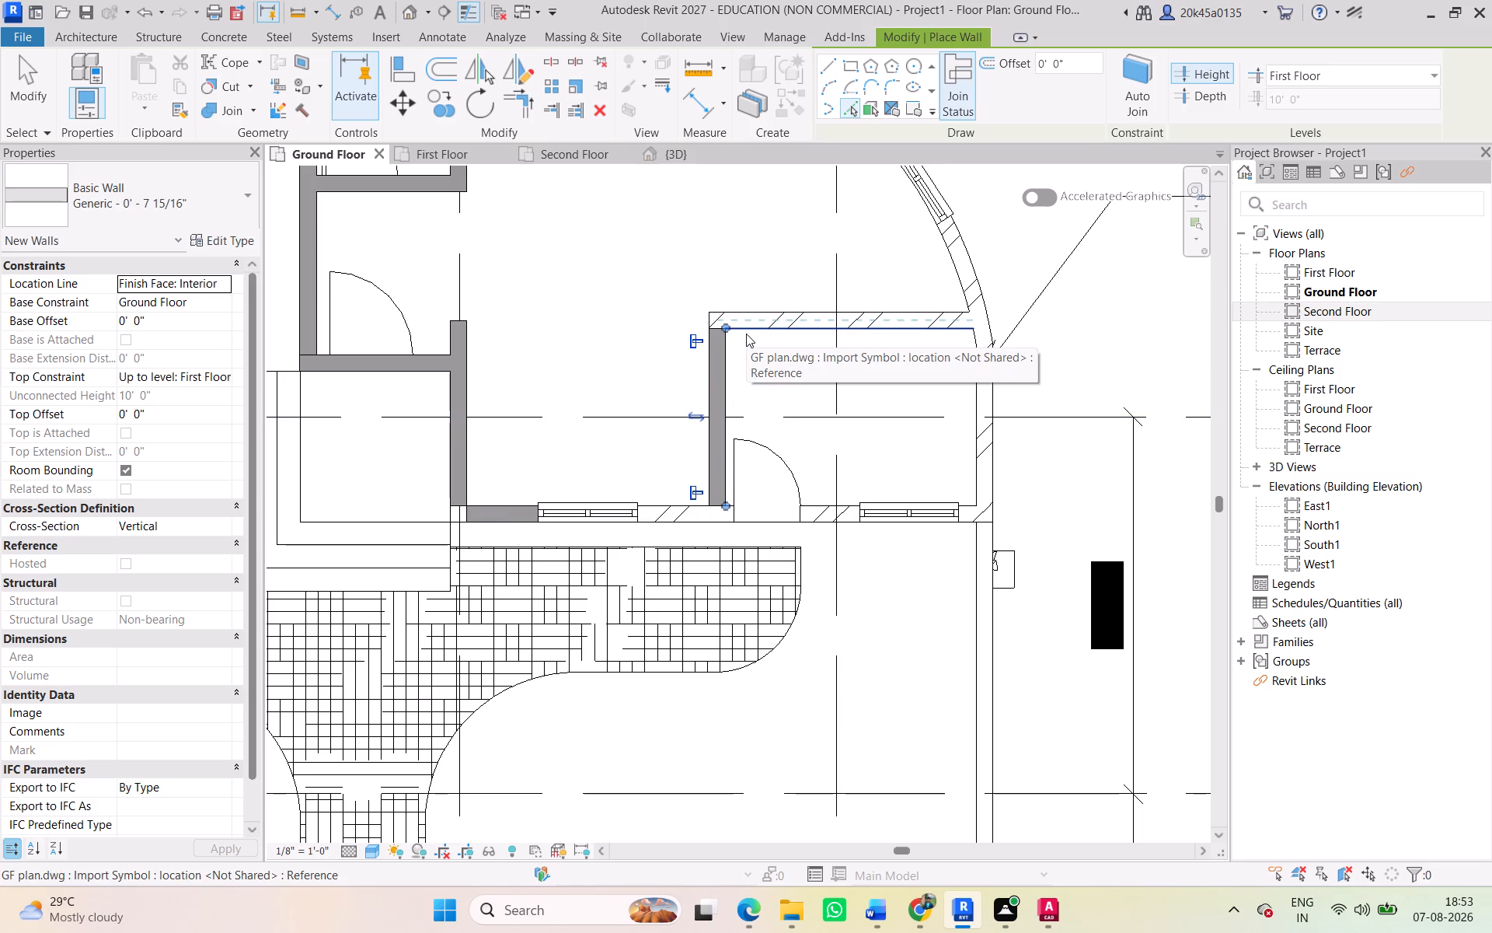
left_click(746, 334)
Trace the sloped north wall of the small north room with a Generic - 0' - 7 15/16" wall up to First Floor.
scroll(910, 404, "down", 1)
middle_click_drag(899, 416, 866, 446)
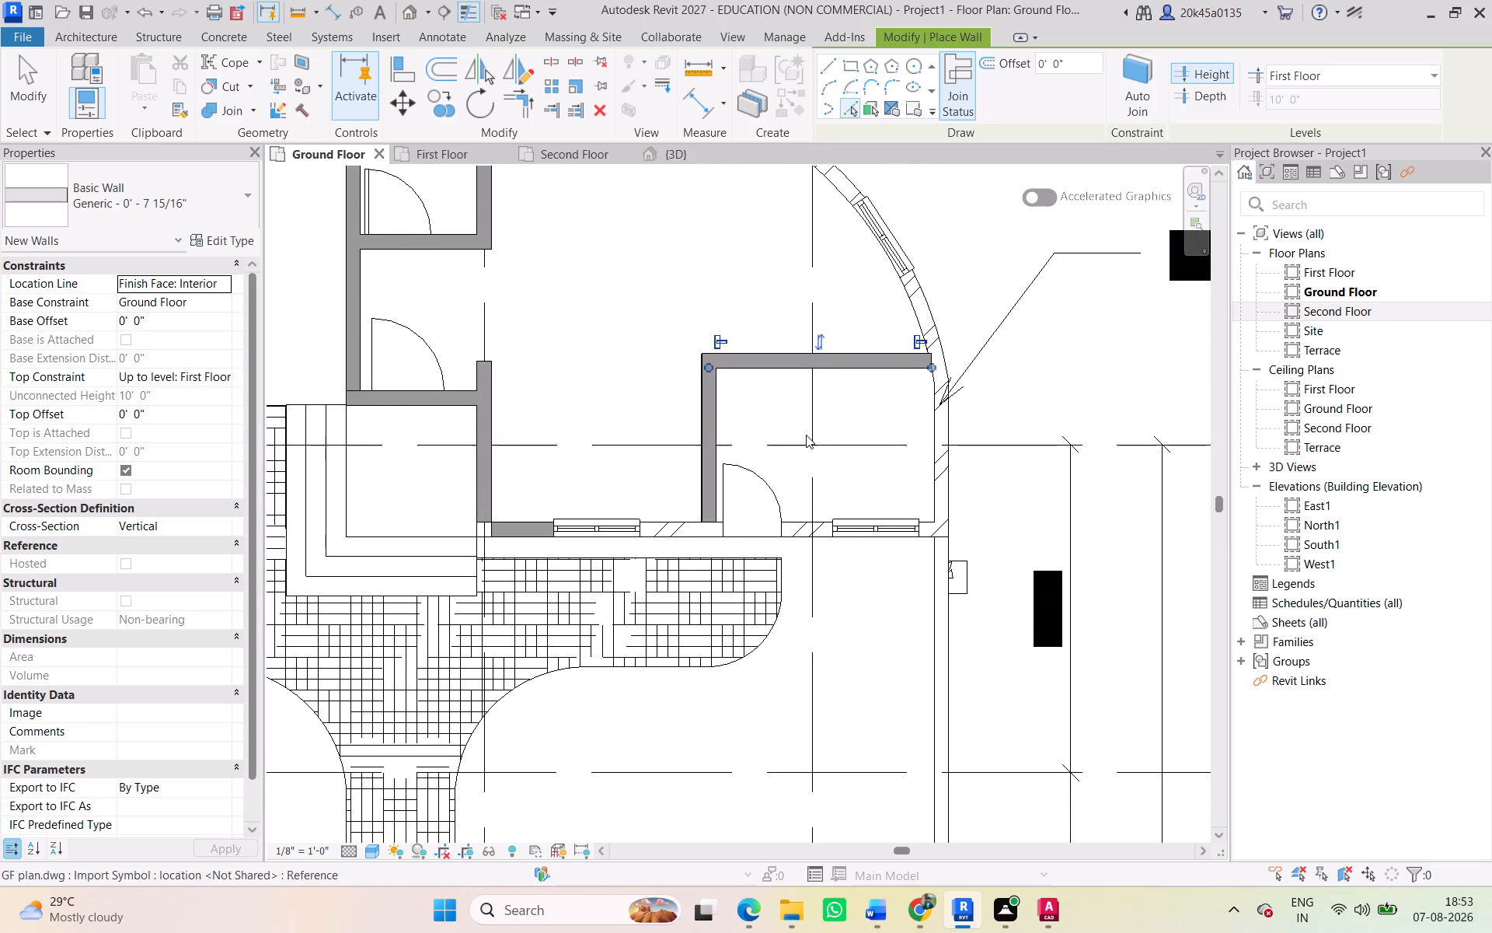
scroll(623, 491, "up", 1)
middle_click_drag(633, 488, 395, 431)
scroll(628, 465, "up", 3)
middle_click_drag(627, 522, 598, 620)
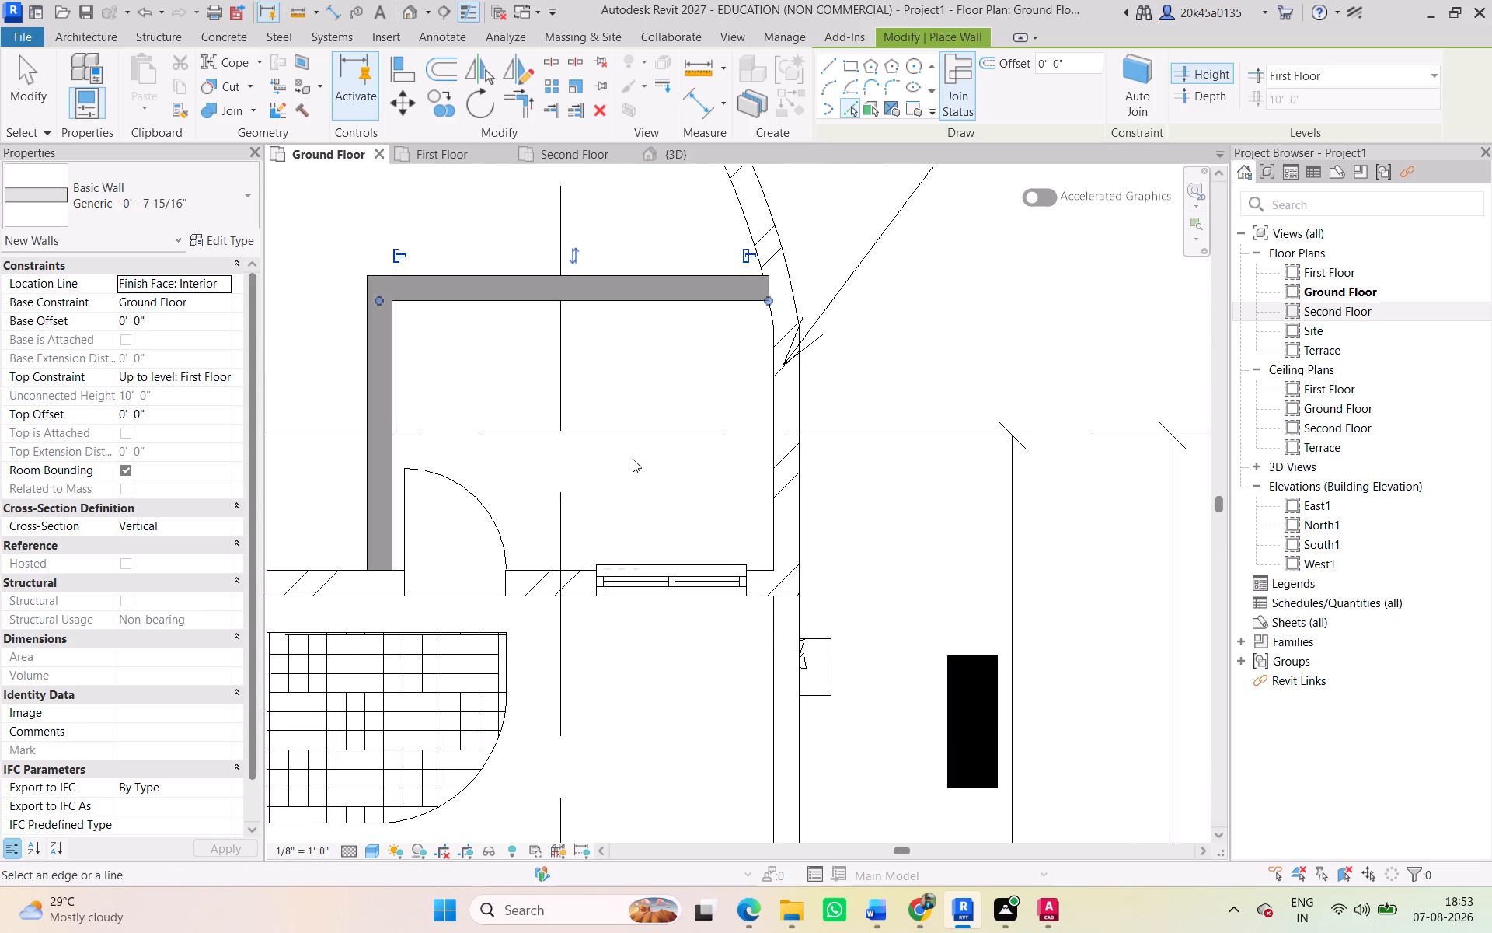
scroll(636, 408, "down", 3)
middle_click_drag(642, 434, 647, 528)
scroll(664, 471, "down", 2)
middle_click_drag(669, 471, 716, 601)
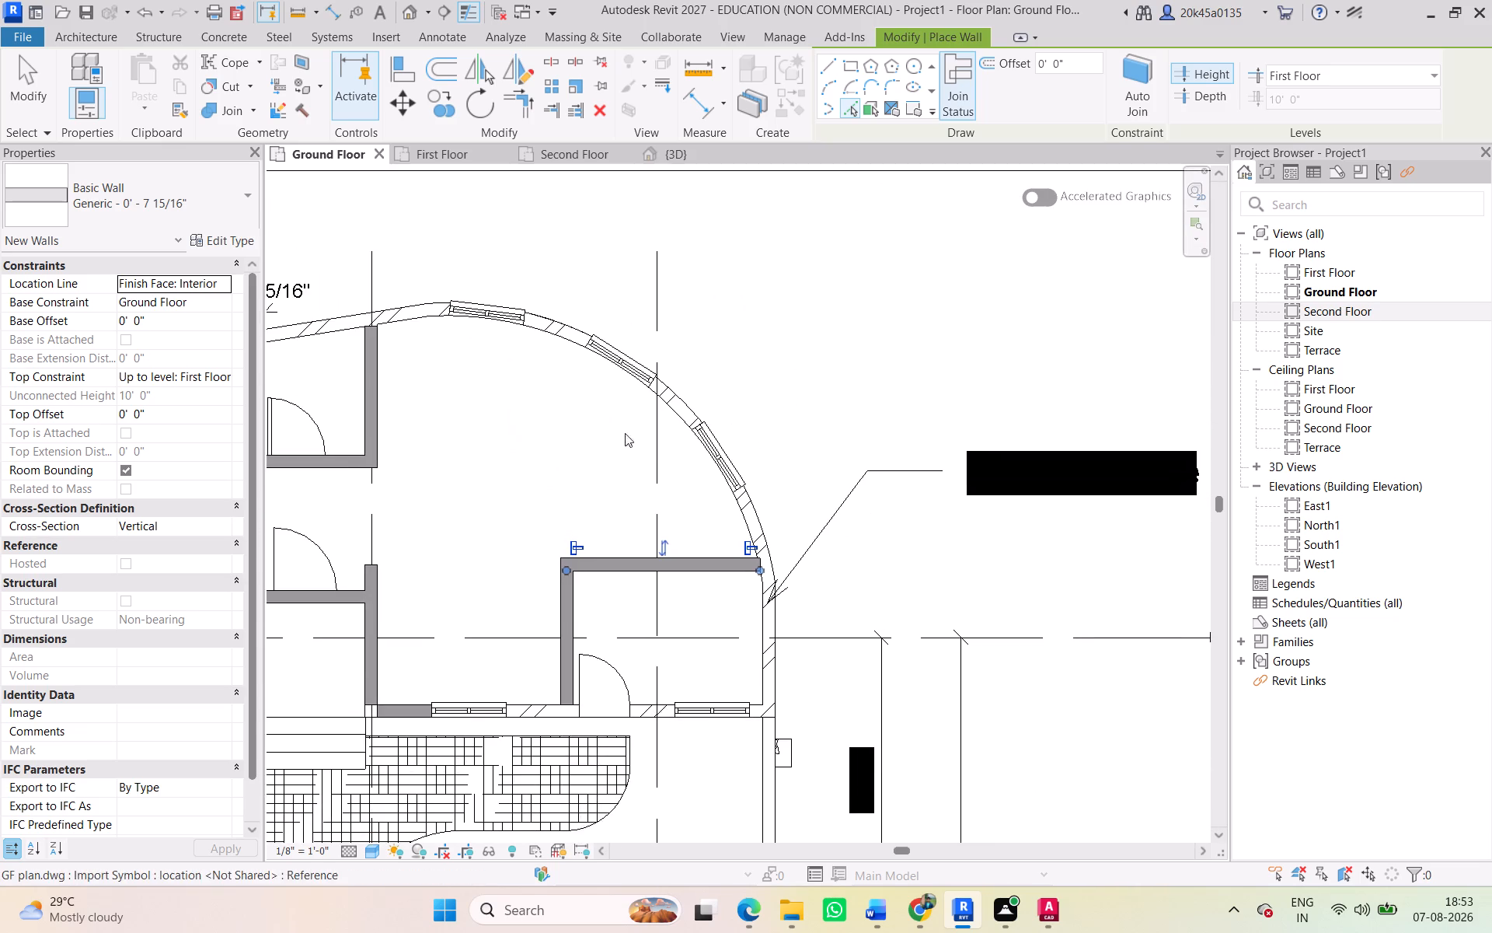
middle_click_drag(621, 407, 721, 655)
middle_click_drag(551, 453, 775, 321)
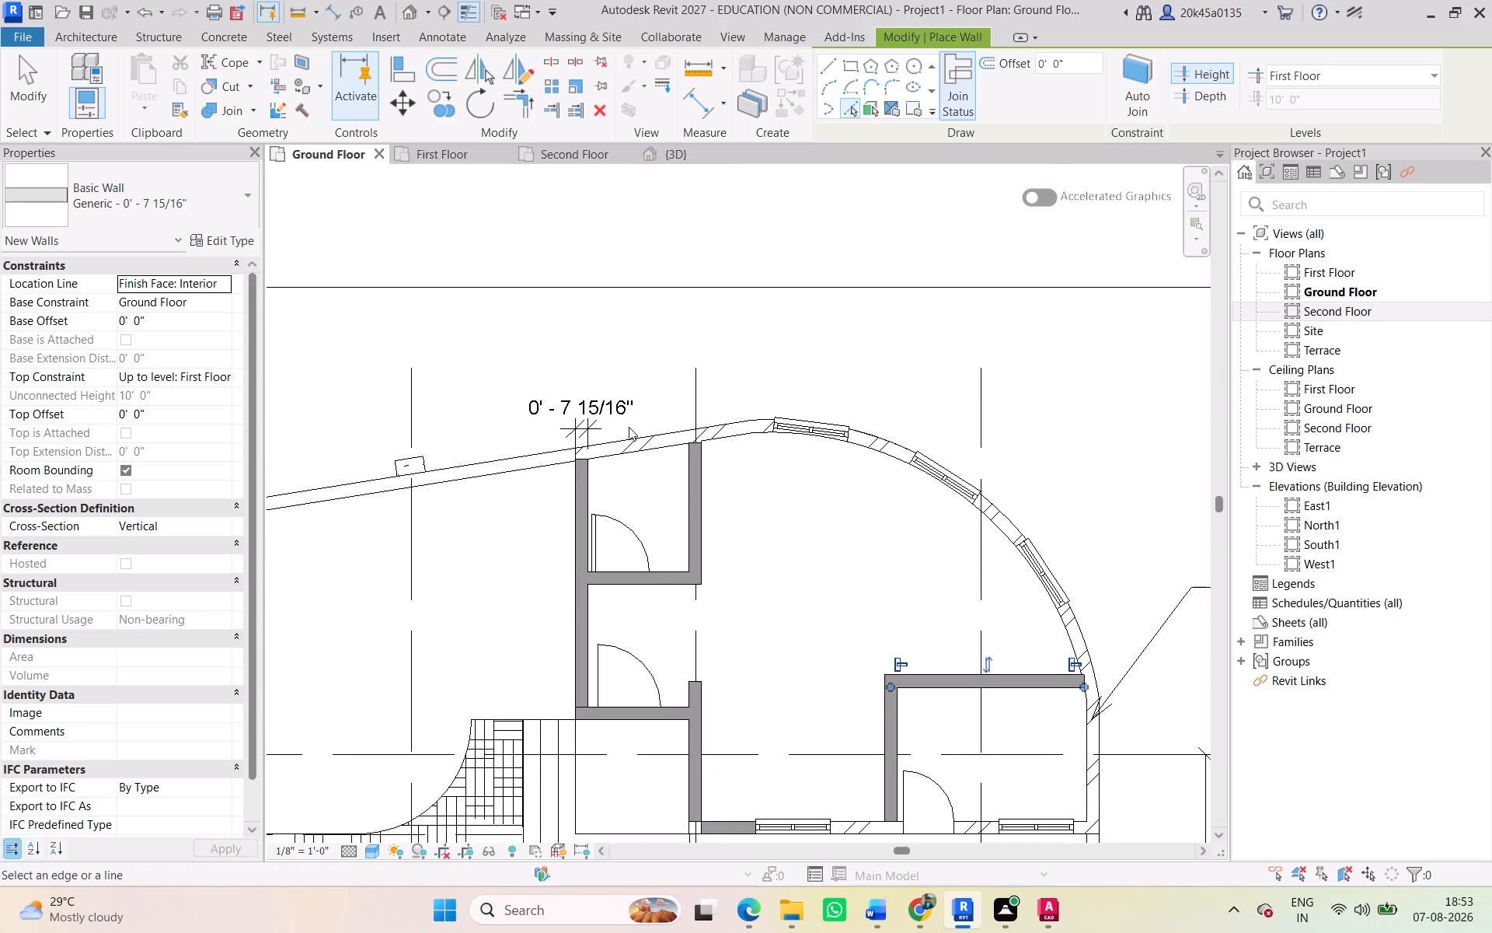
scroll(629, 436, "up", 4)
left_click(592, 462)
scroll(663, 456, "down", 1)
middle_click_drag(663, 456, 453, 505)
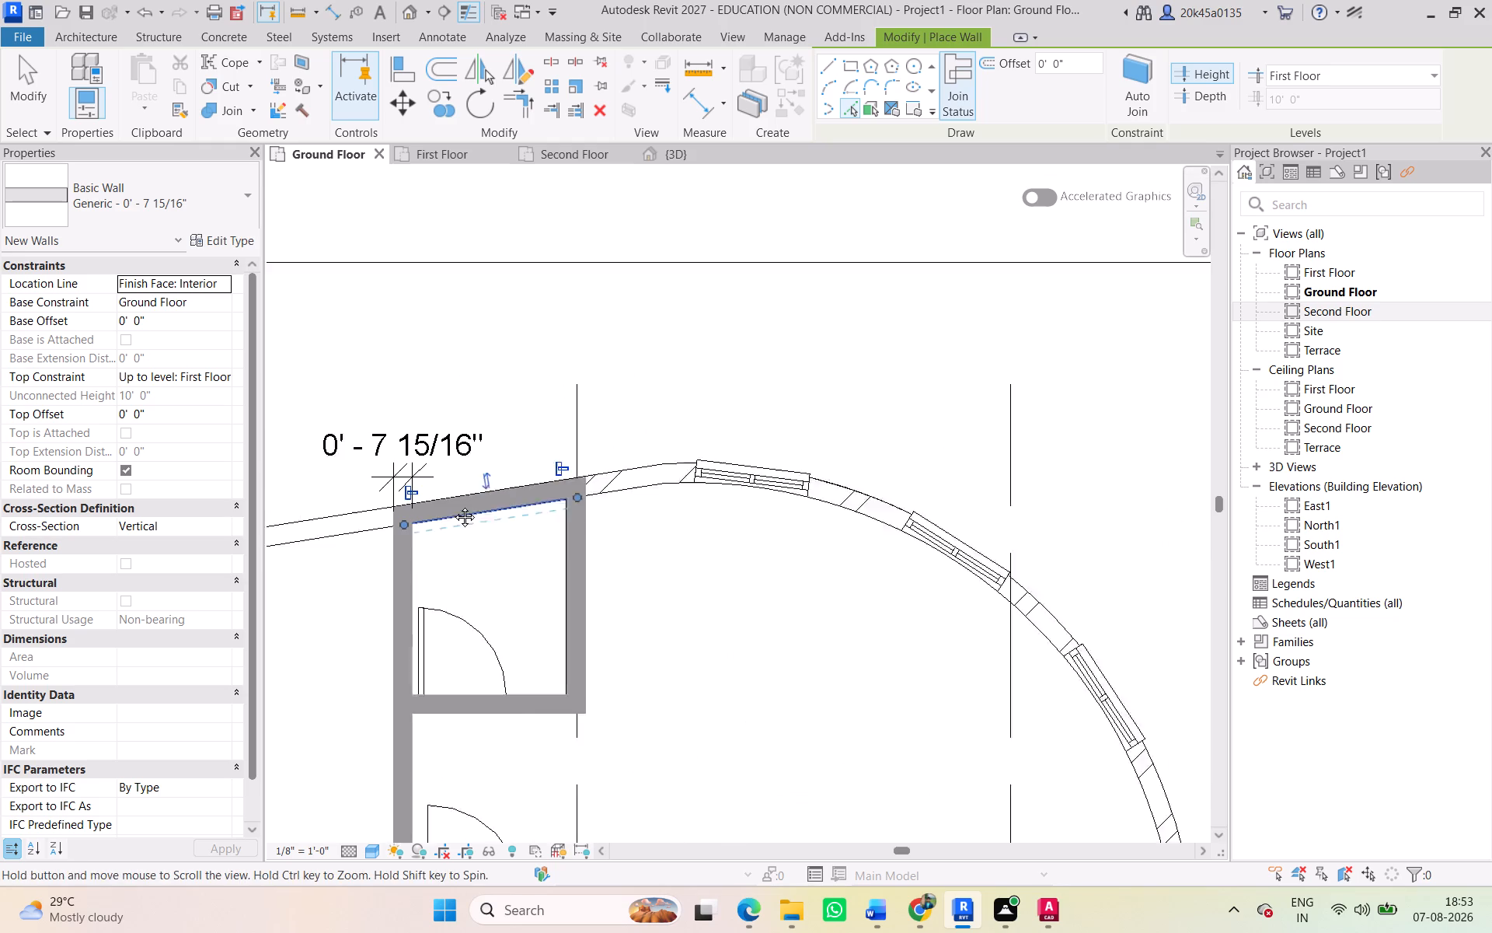
middle_click_drag(453, 505, 406, 519)
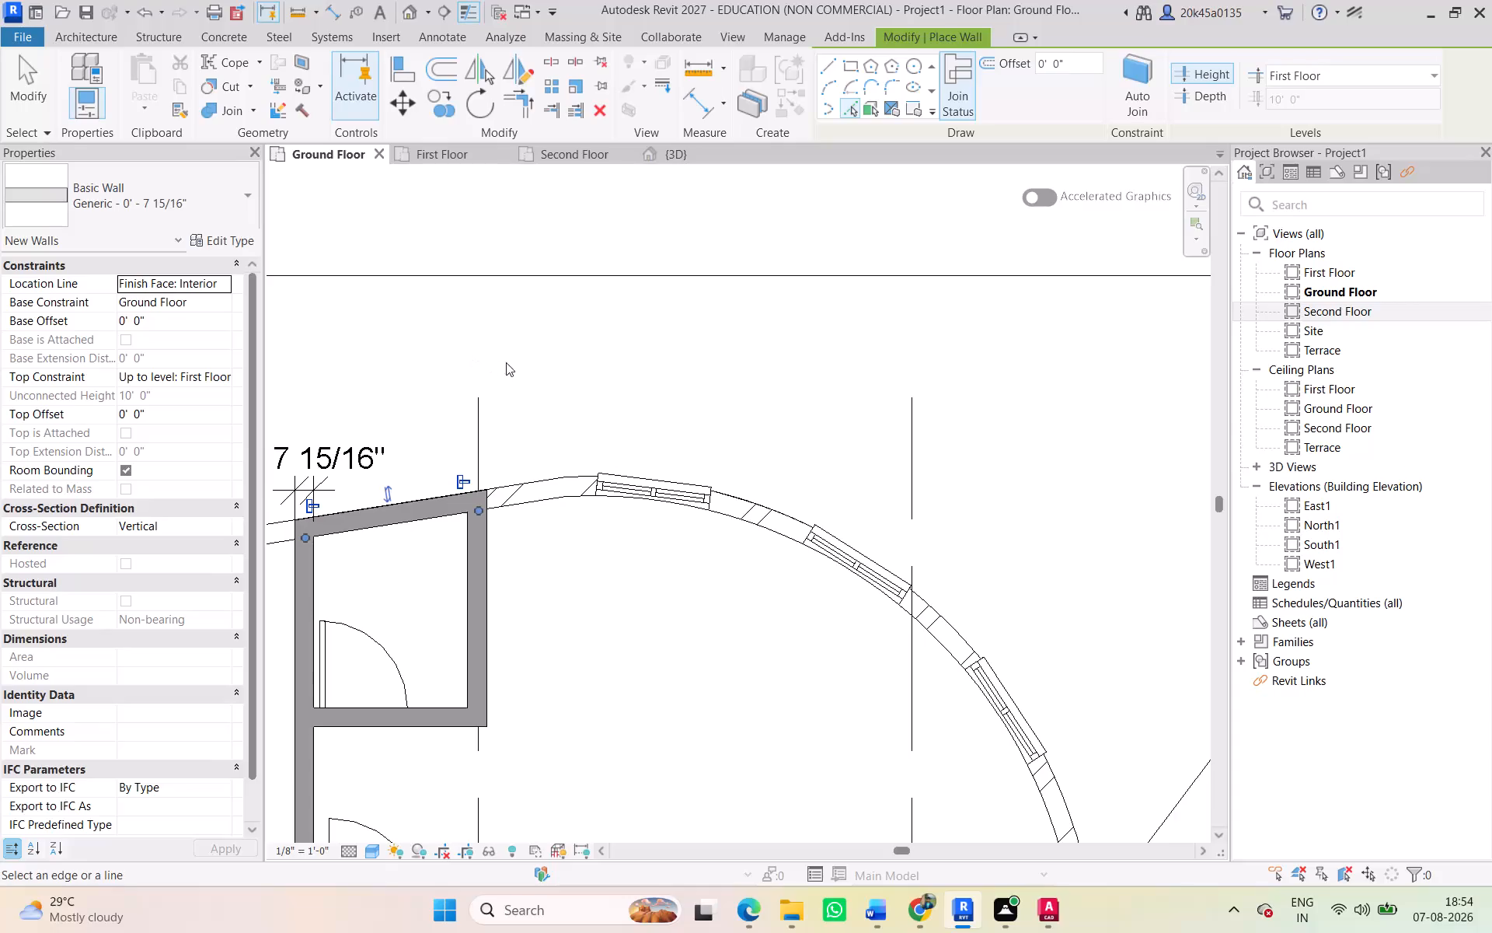
Extend the sloped north wall of the small north room east to where the curved wall begins, about 9' 1" long overall.
scroll(528, 486, "up", 2)
middle_click_drag(528, 486, 549, 523)
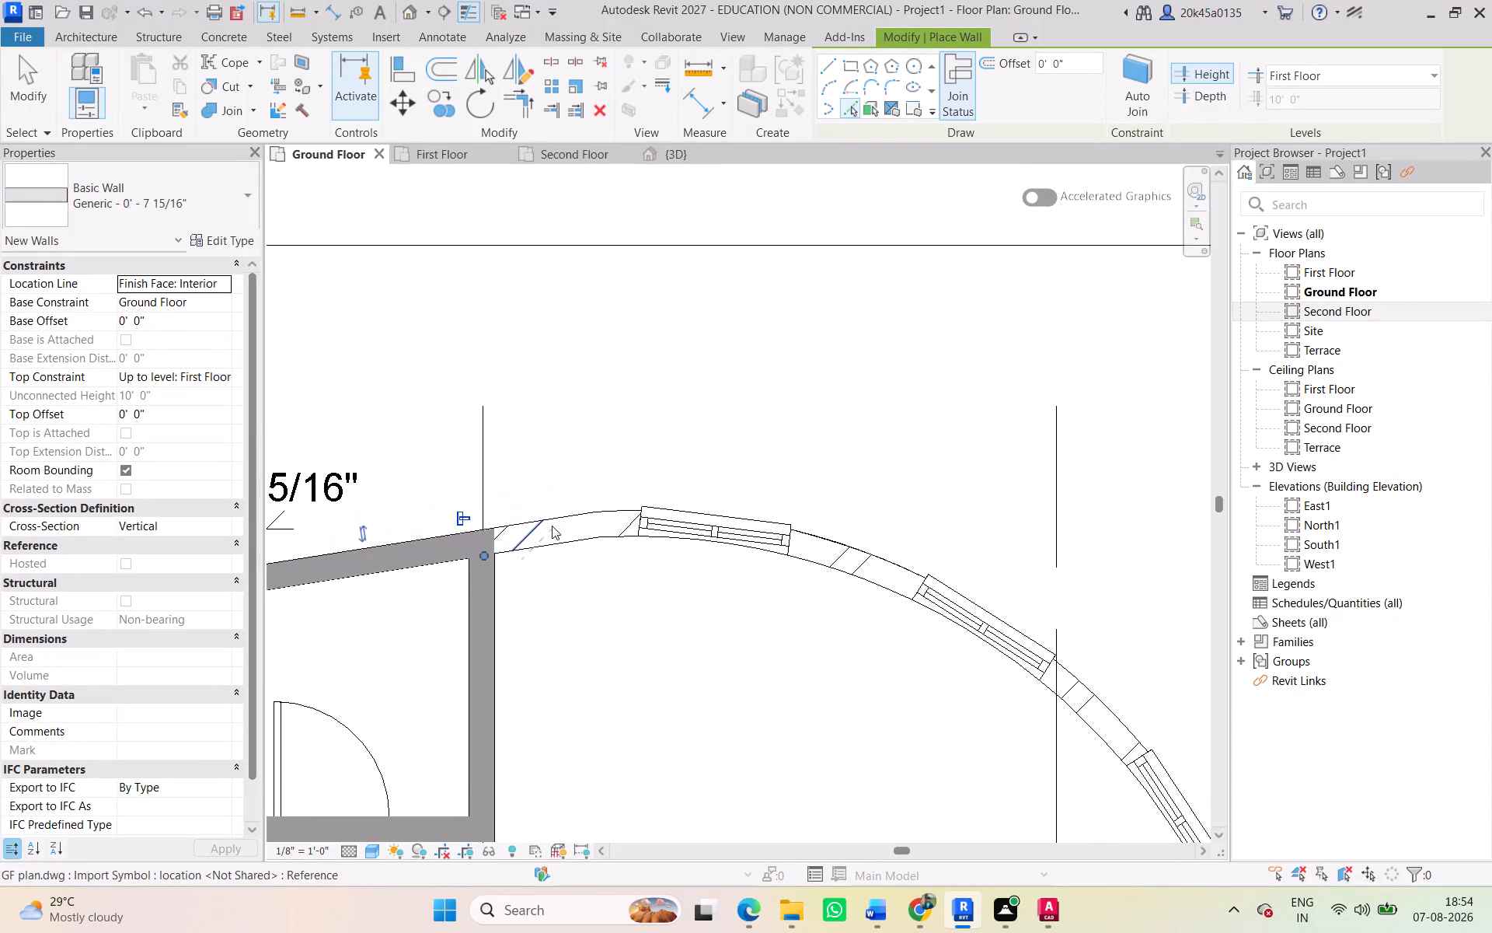
scroll(553, 527, "up", 3)
key("Escape")
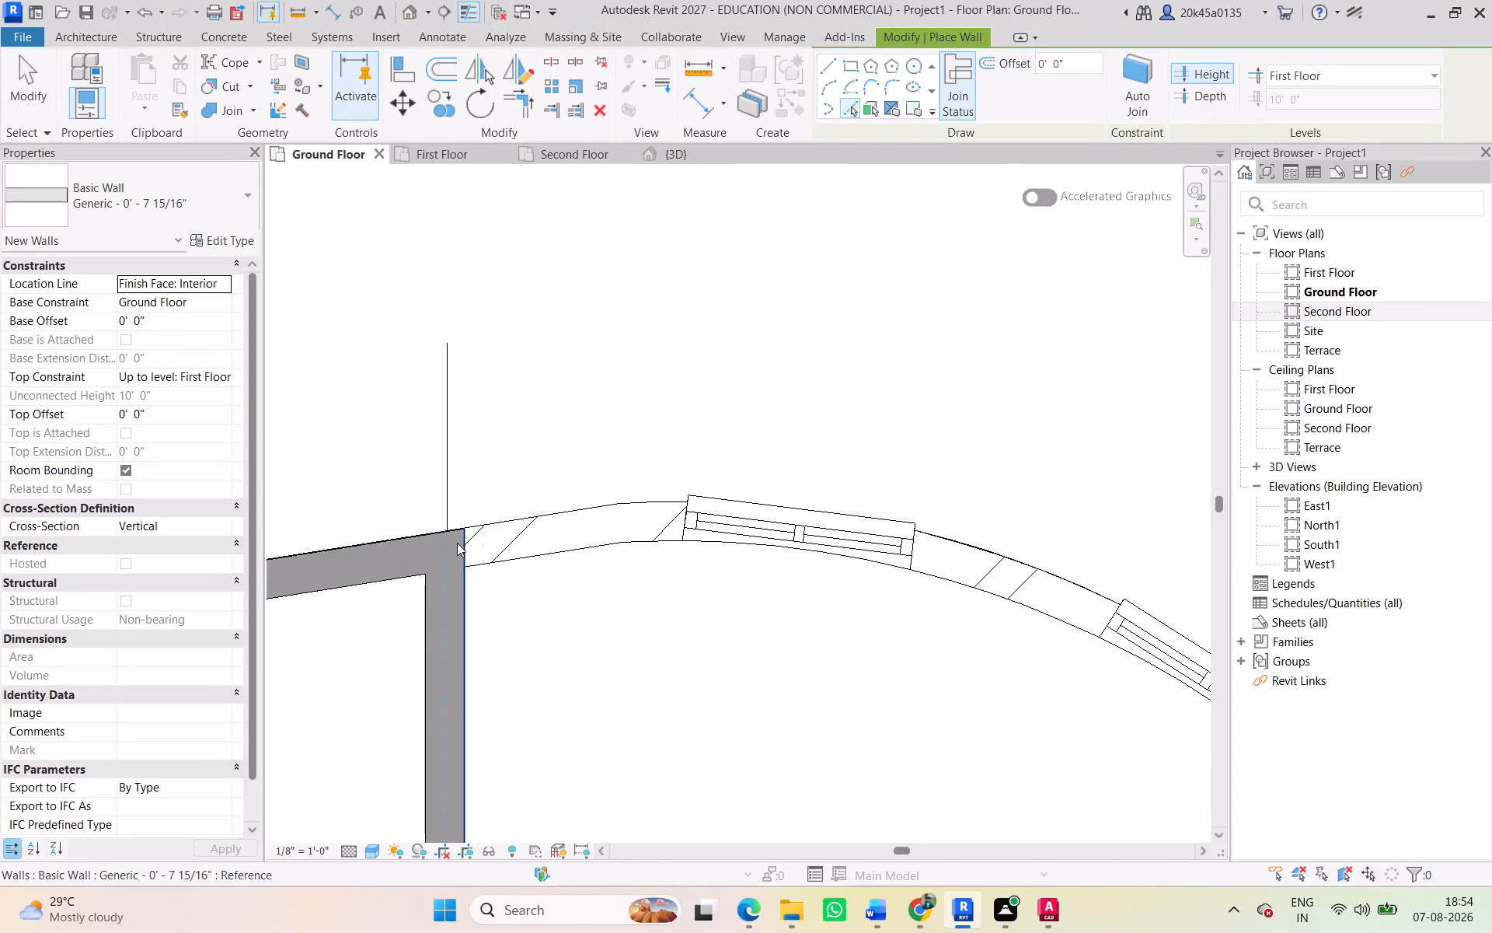
key("Escape")
key("Escape")
left_click(388, 543)
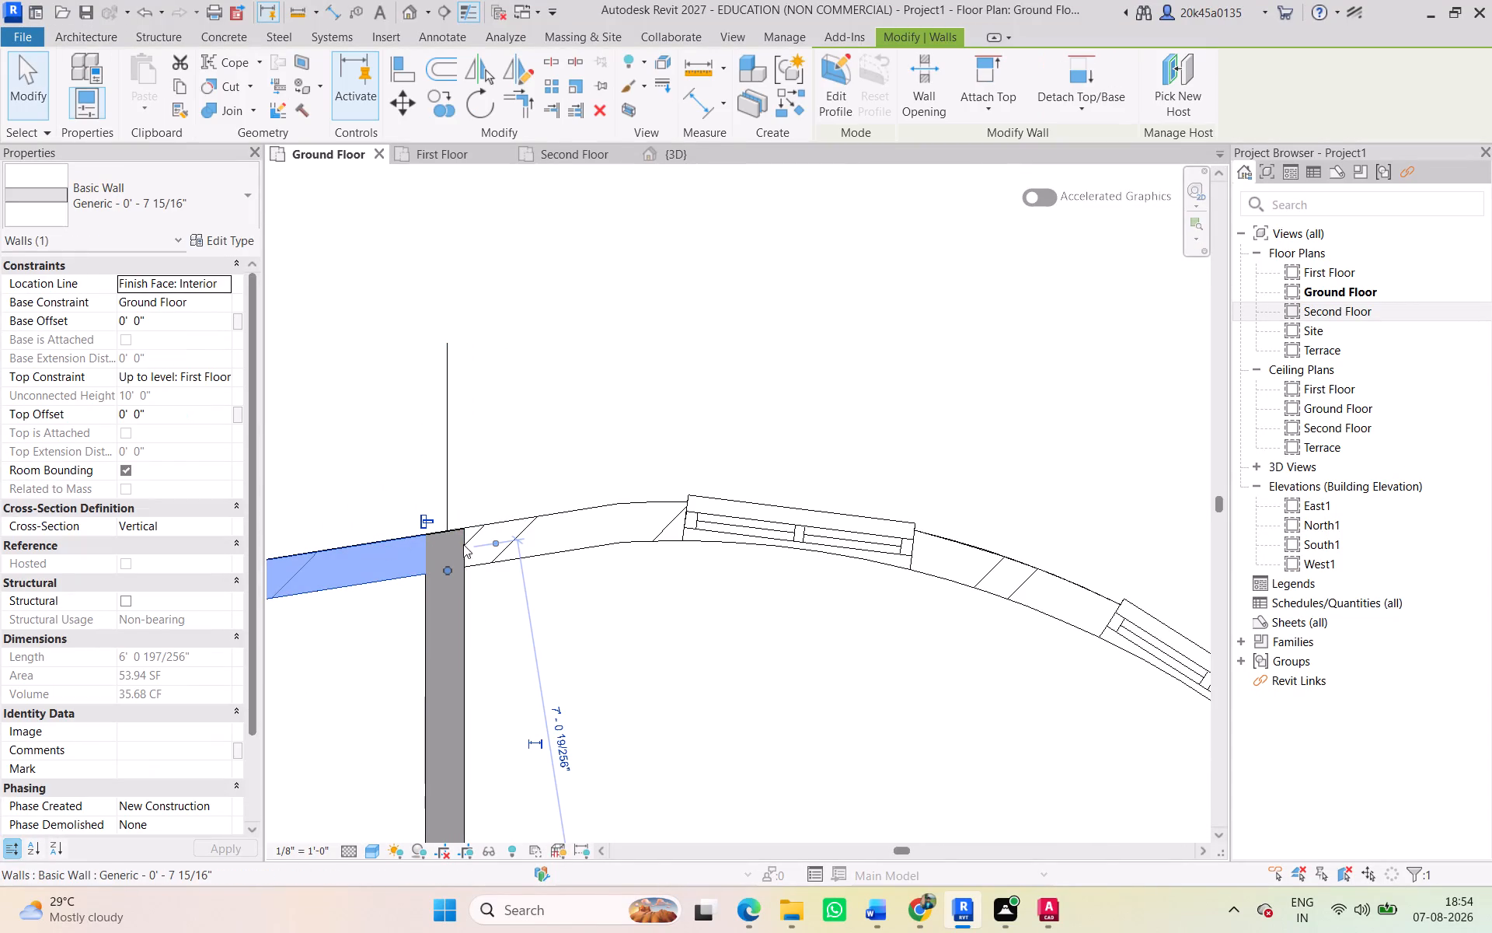
left_click_drag(446, 564, 548, 563)
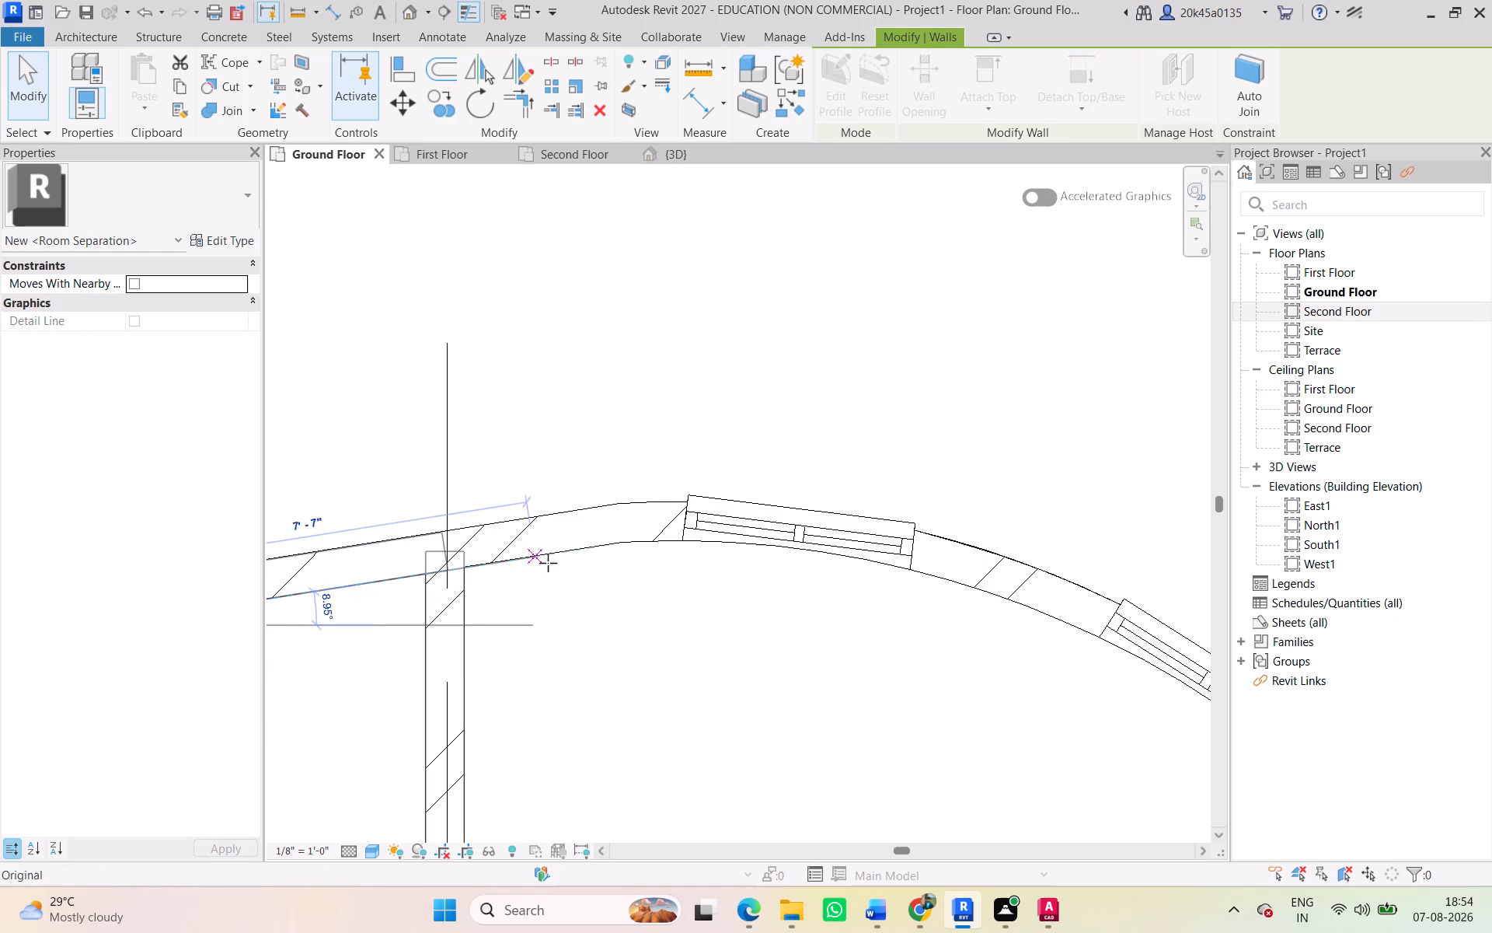
left_click_drag(548, 563, 621, 543)
scroll(622, 544, "down", 2)
middle_click_drag(621, 545, 494, 577)
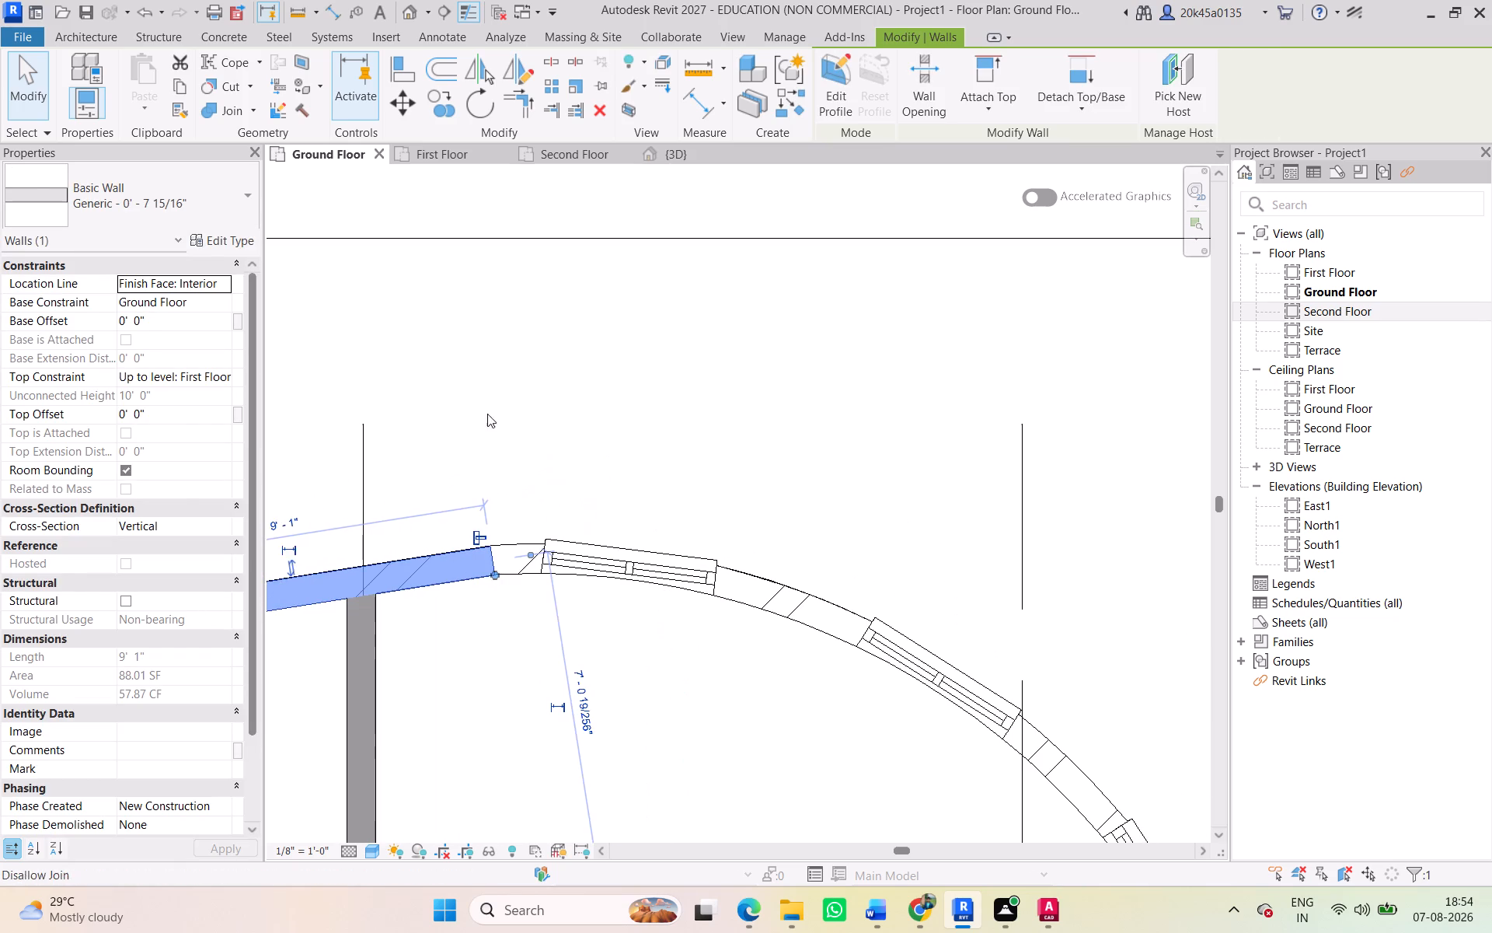
key("Escape")
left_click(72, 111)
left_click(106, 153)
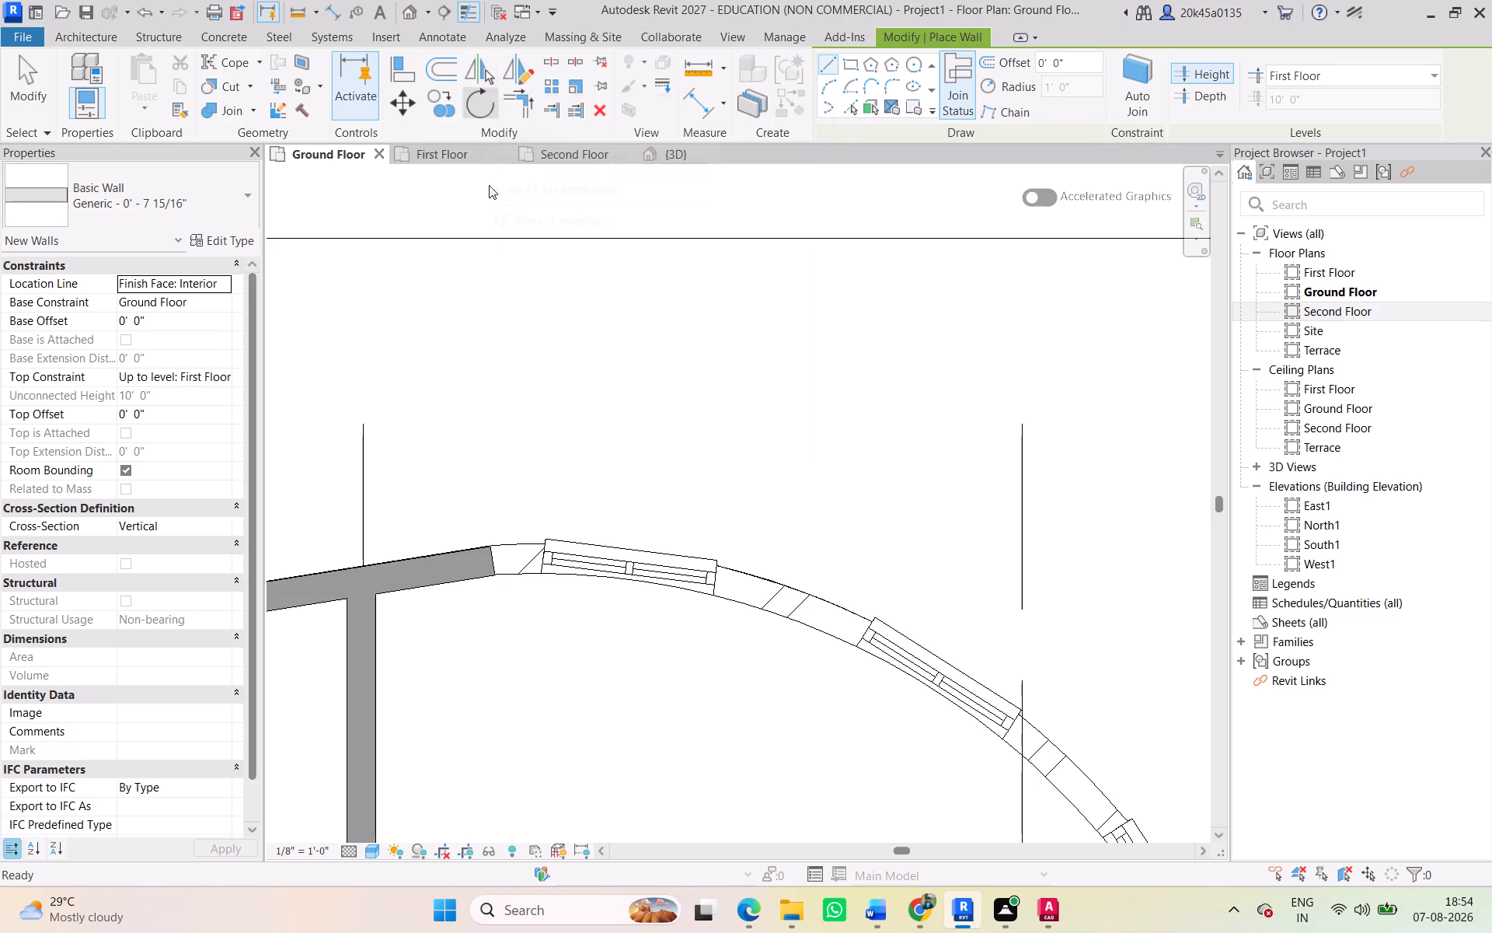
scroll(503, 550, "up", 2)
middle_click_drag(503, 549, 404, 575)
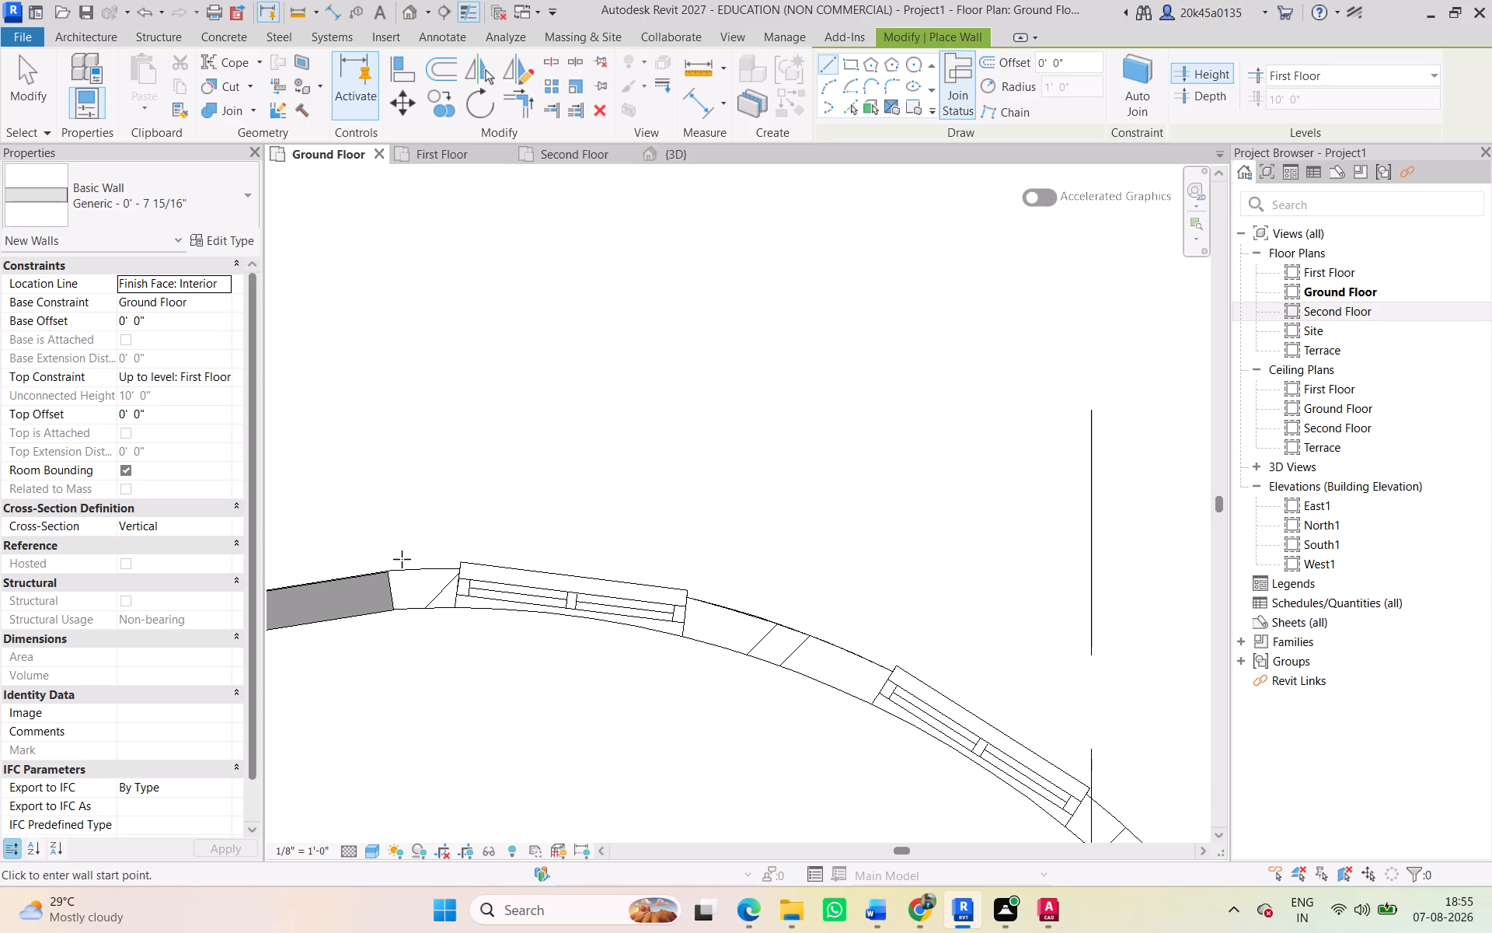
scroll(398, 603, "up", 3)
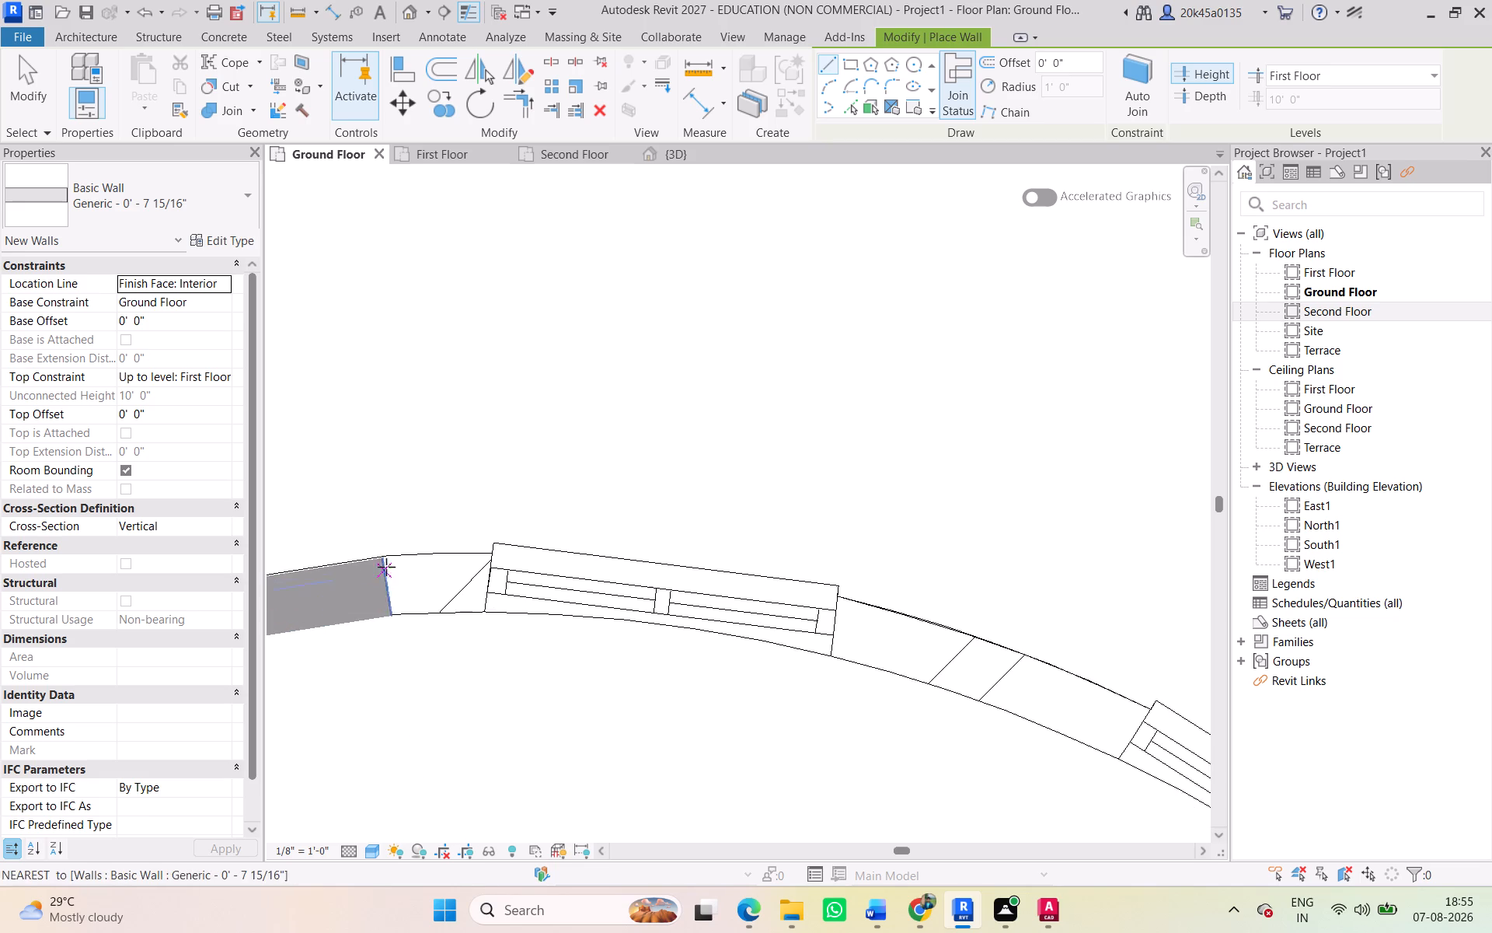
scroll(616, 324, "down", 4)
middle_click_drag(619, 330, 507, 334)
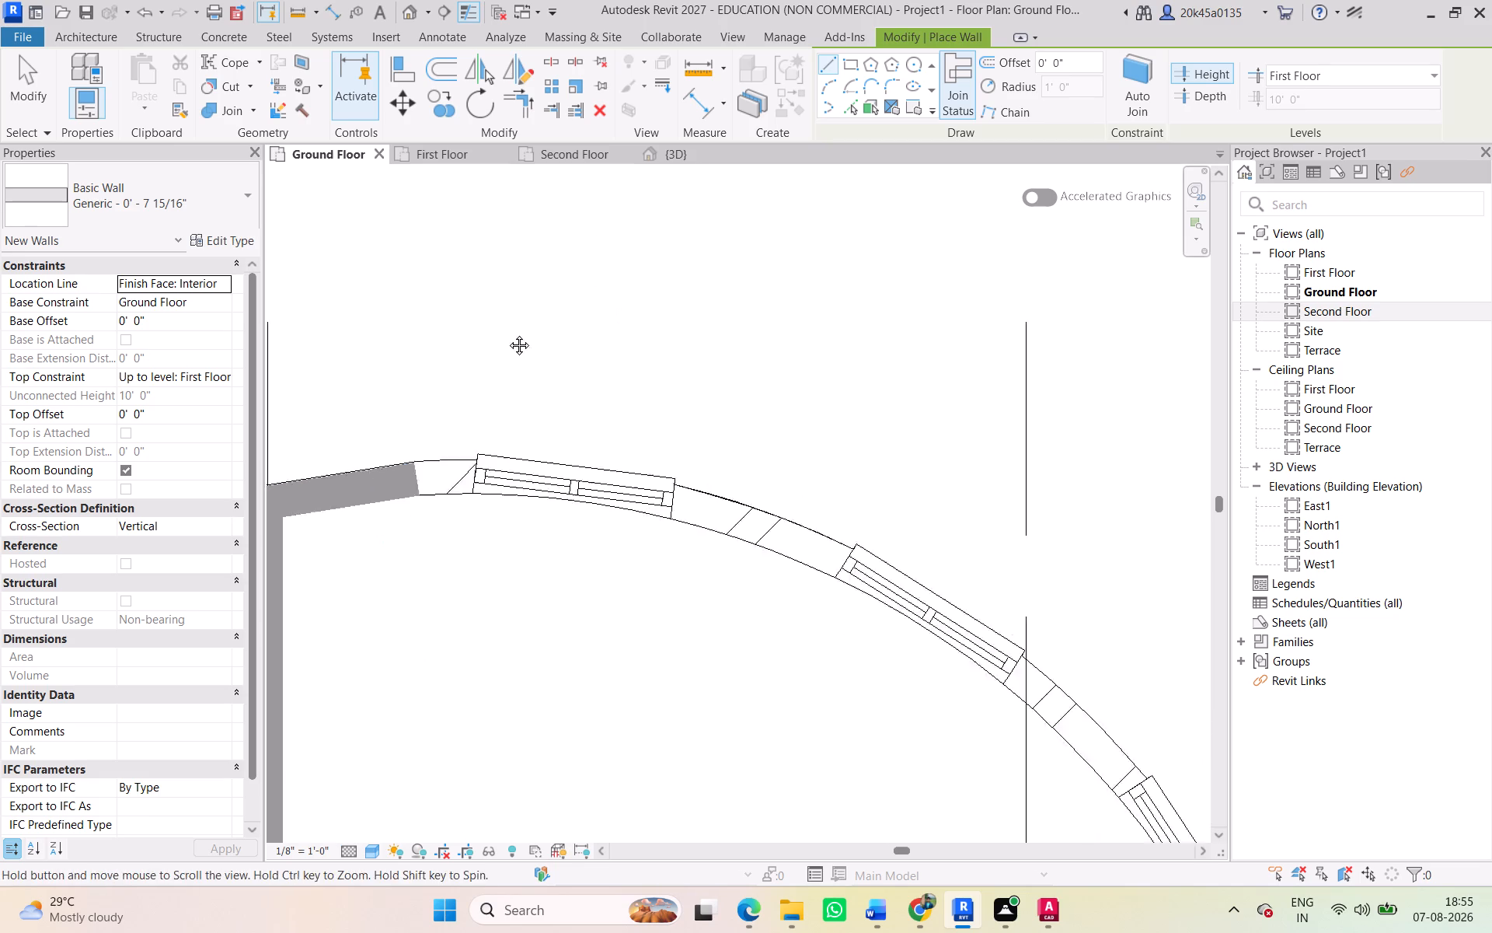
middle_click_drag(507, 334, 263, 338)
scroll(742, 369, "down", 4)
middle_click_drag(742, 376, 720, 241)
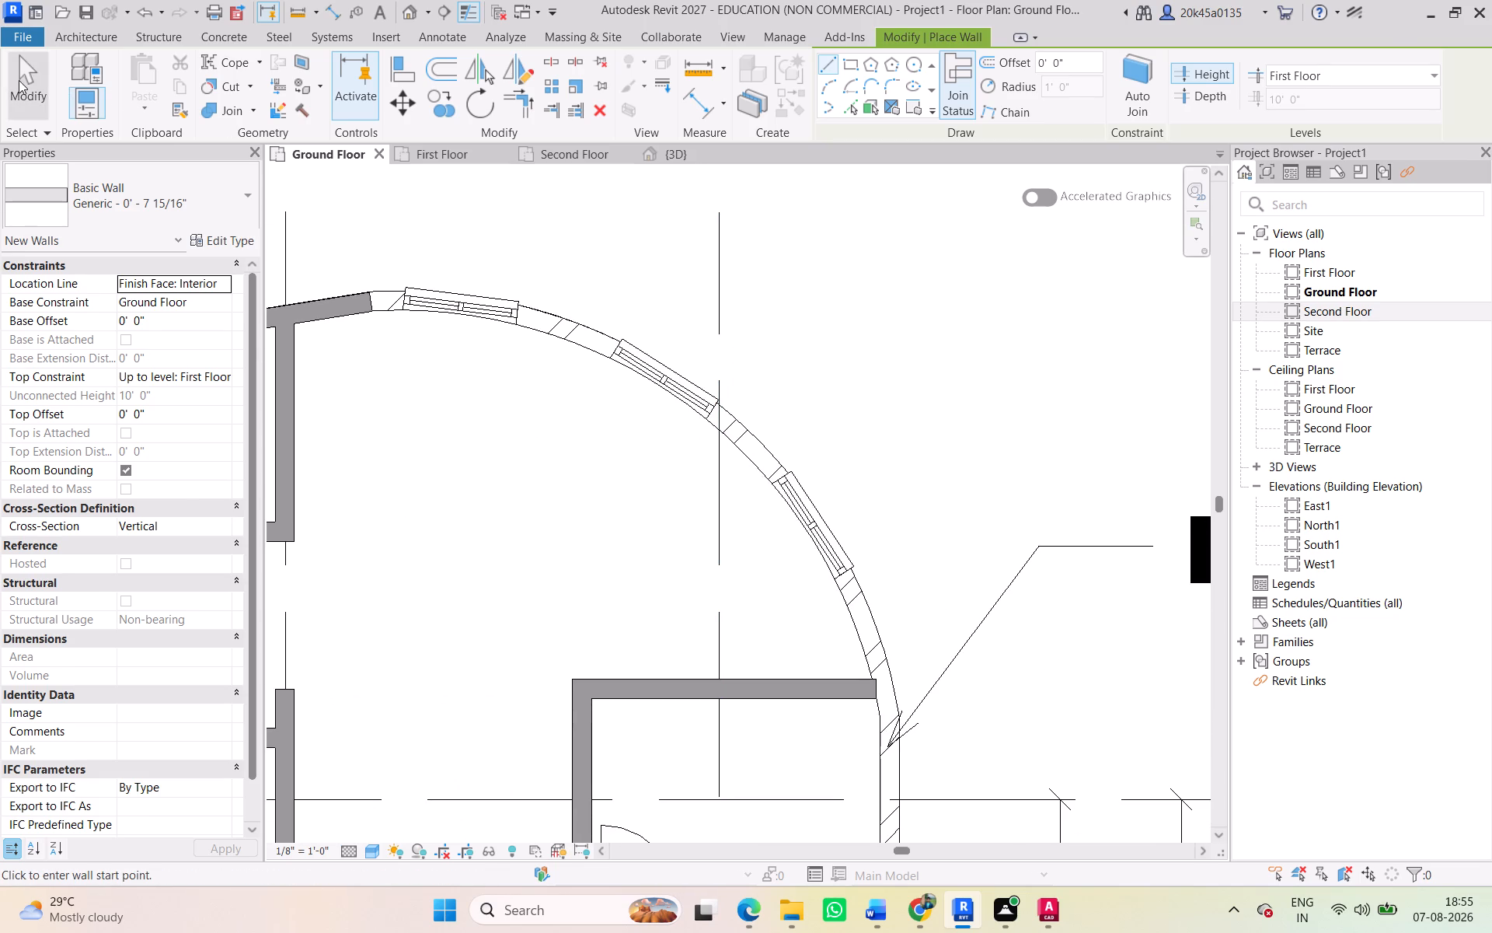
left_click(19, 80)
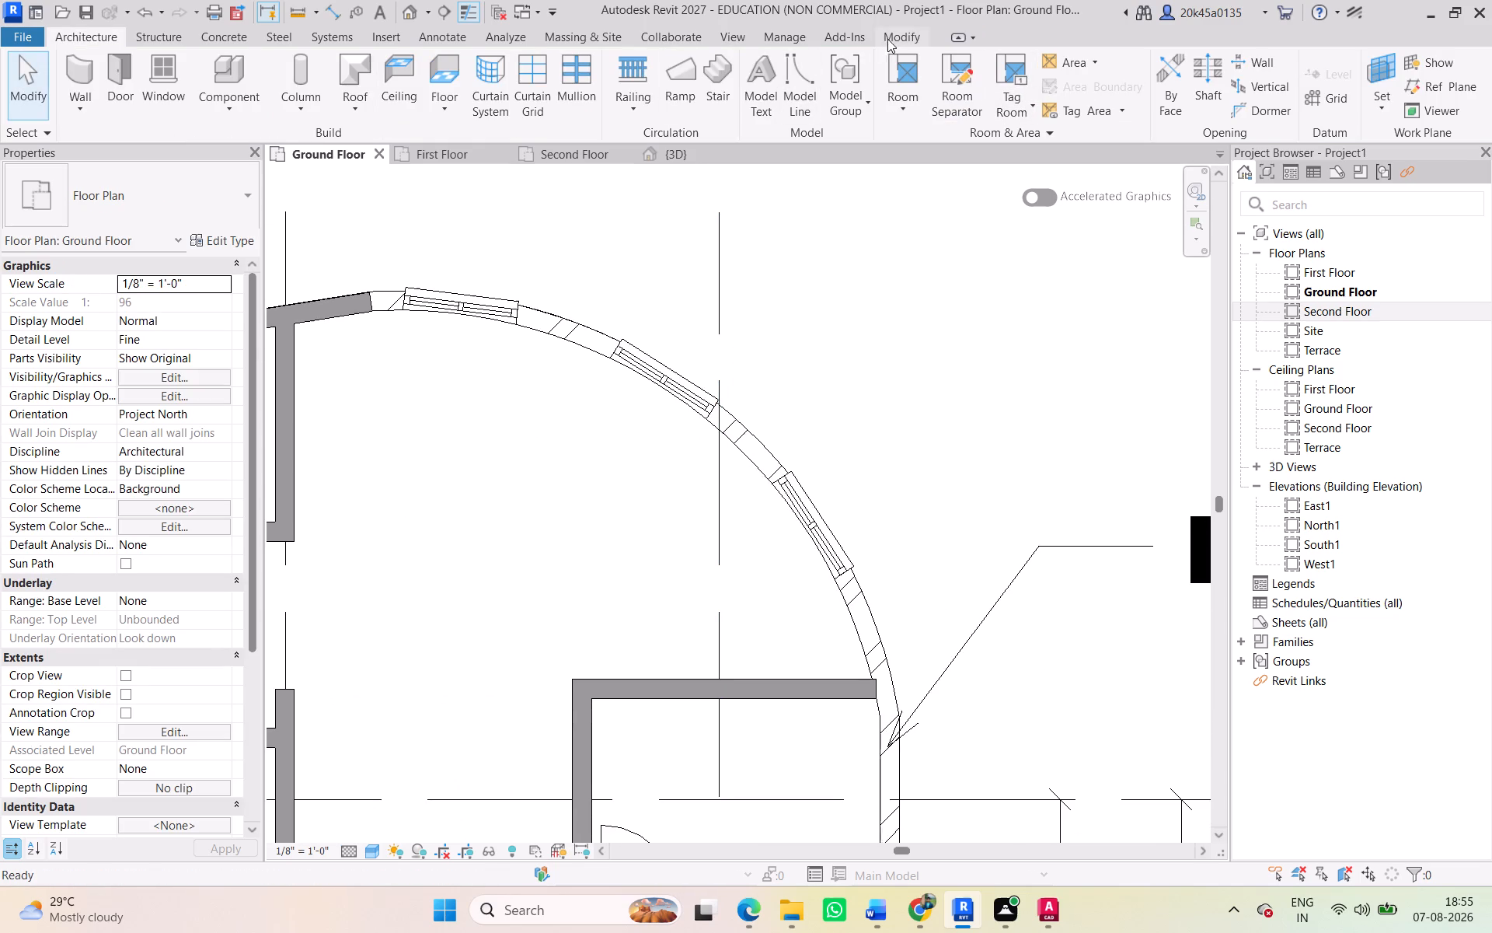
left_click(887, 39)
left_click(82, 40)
Trace the southeast room's east wall and its straight southward continuation to the rounded corner using Pick Lines with Generic - 0' - 7 15/16" walls.
left_click(80, 99)
left_click(106, 141)
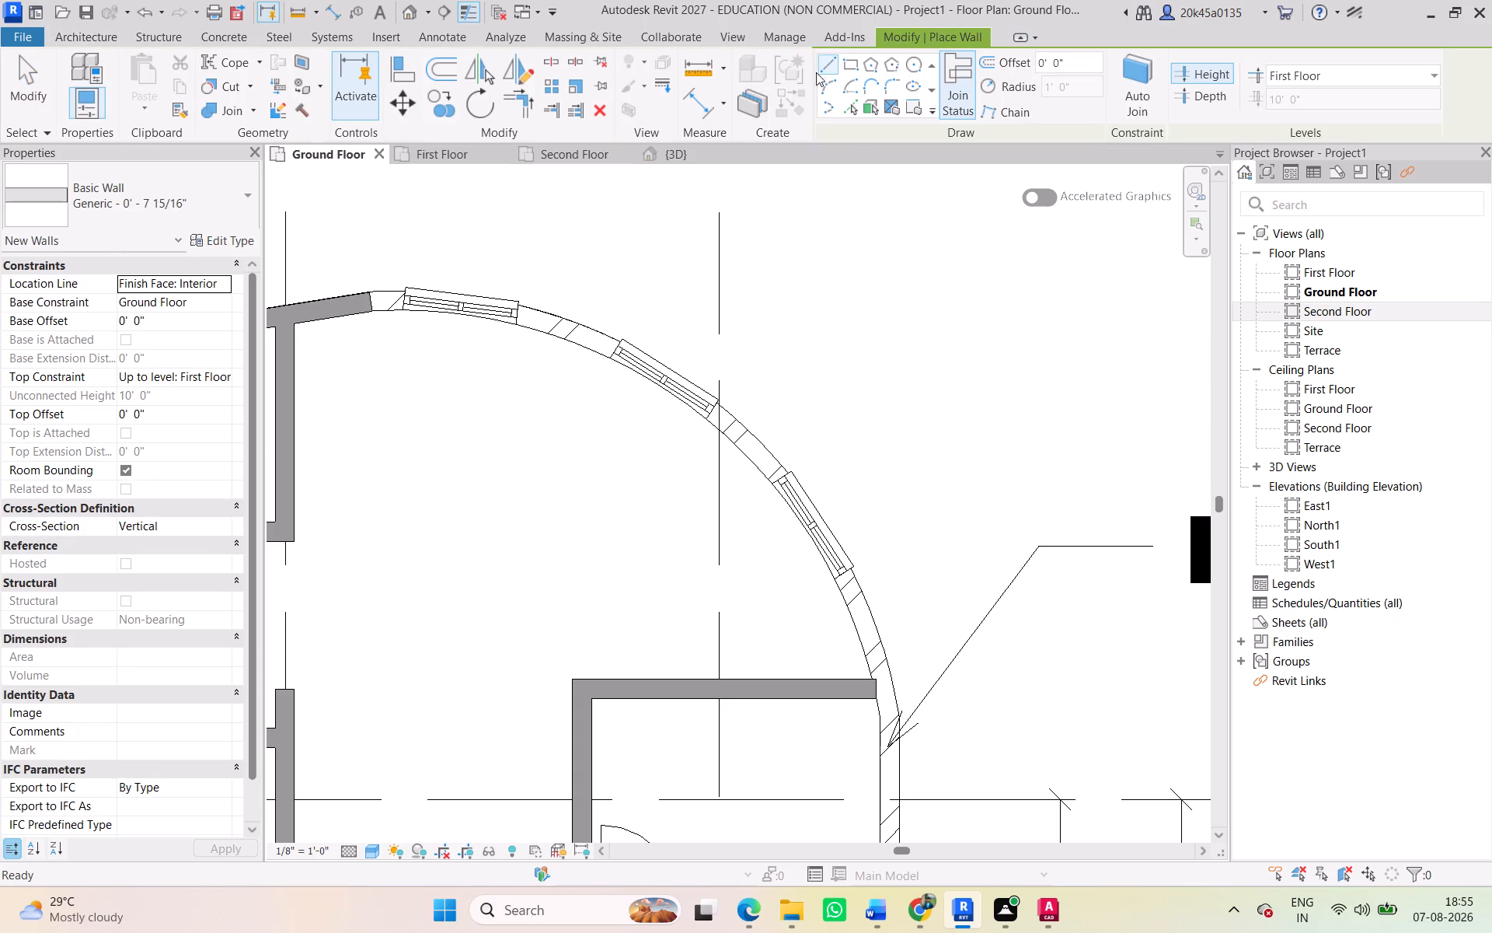
left_click(849, 100)
scroll(829, 292, "down", 2)
middle_click_drag(824, 298, 733, 150)
scroll(734, 152, "up", 1)
scroll(783, 513, "up", 4)
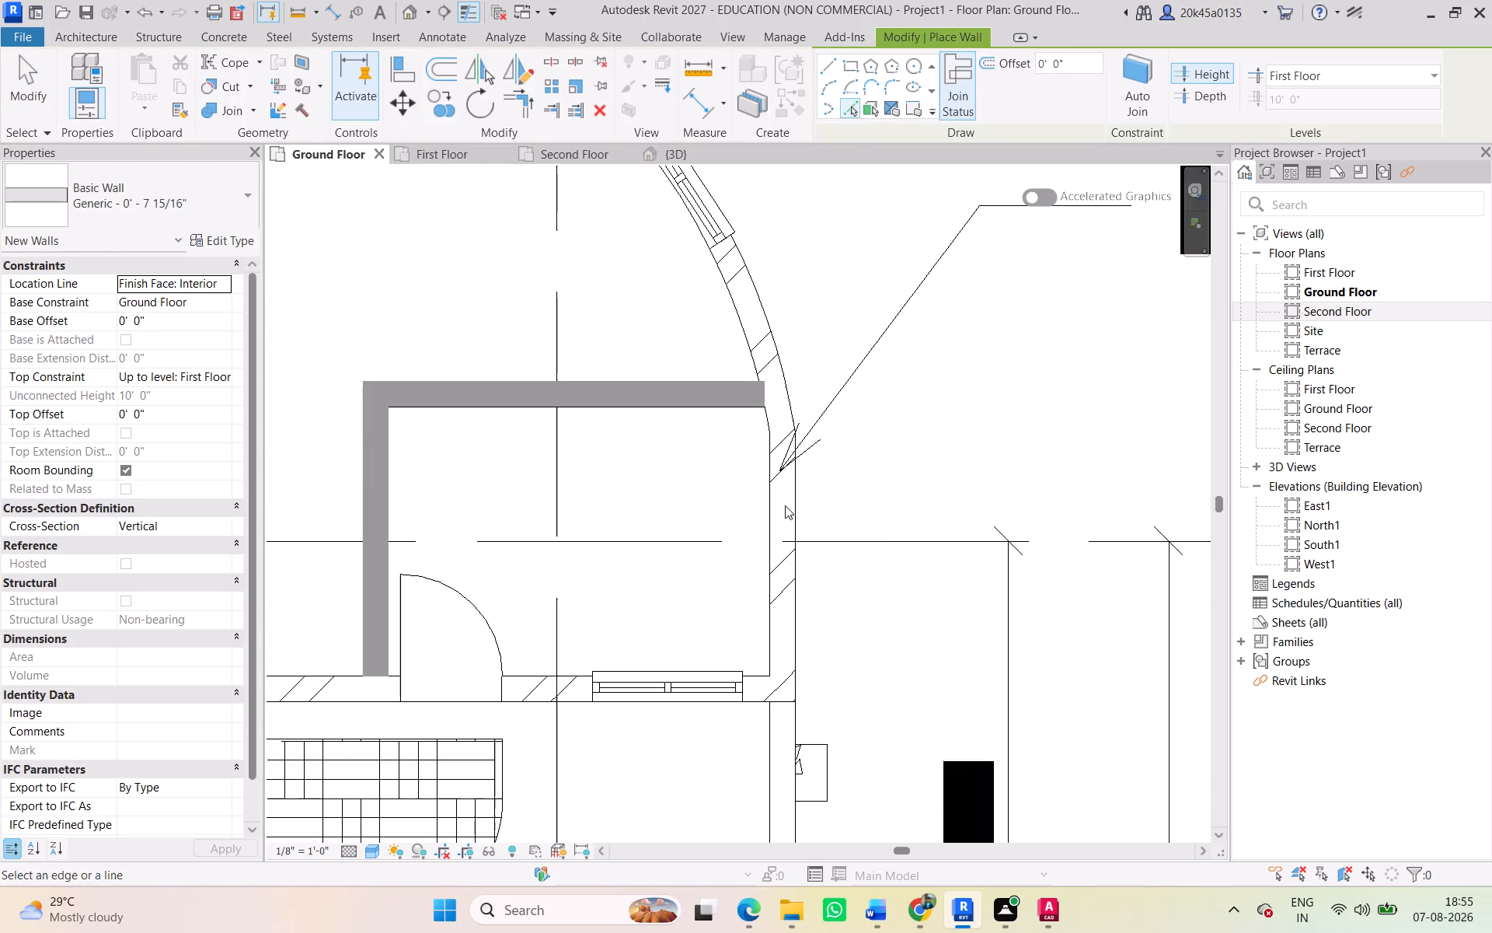
left_click(793, 505)
scroll(801, 528, "down", 3)
middle_click_drag(795, 526, 747, 261)
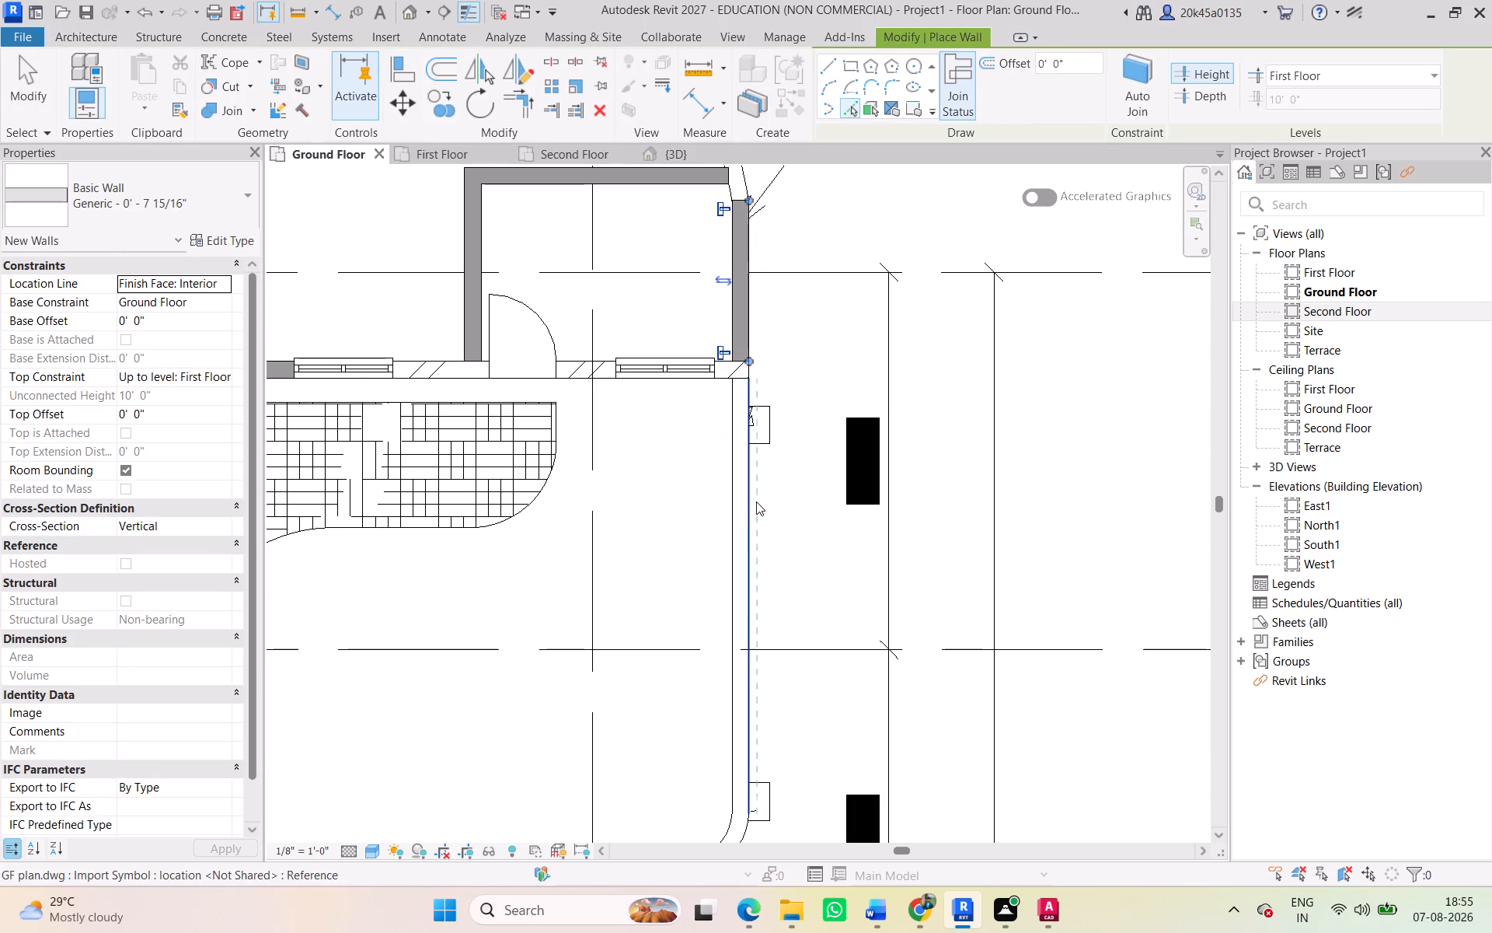
left_click(743, 507)
Trace the straight east boundary wall south of the paved entrance's rounded corner with a Generic - 0' - 7 15/16" wall up to First Floor.
scroll(753, 524, "down", 1)
middle_click_drag(753, 524, 738, 360)
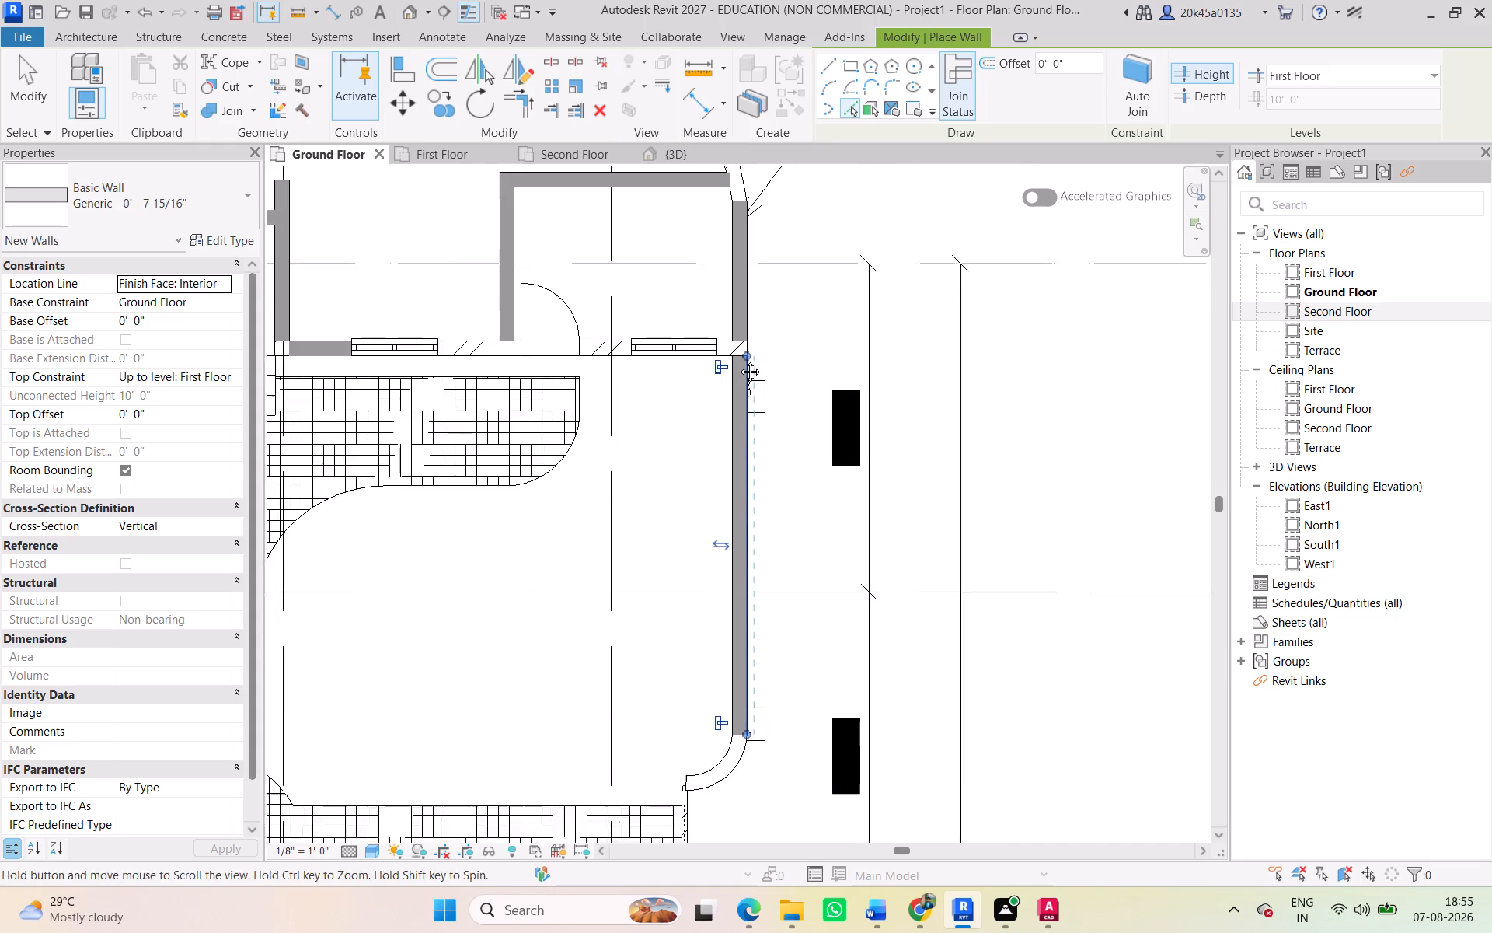
middle_click_drag(738, 360, 736, 231)
scroll(714, 491, "up", 4)
scroll(714, 543, "down", 2)
middle_click_drag(708, 537, 704, 305)
scroll(705, 381, "down", 3)
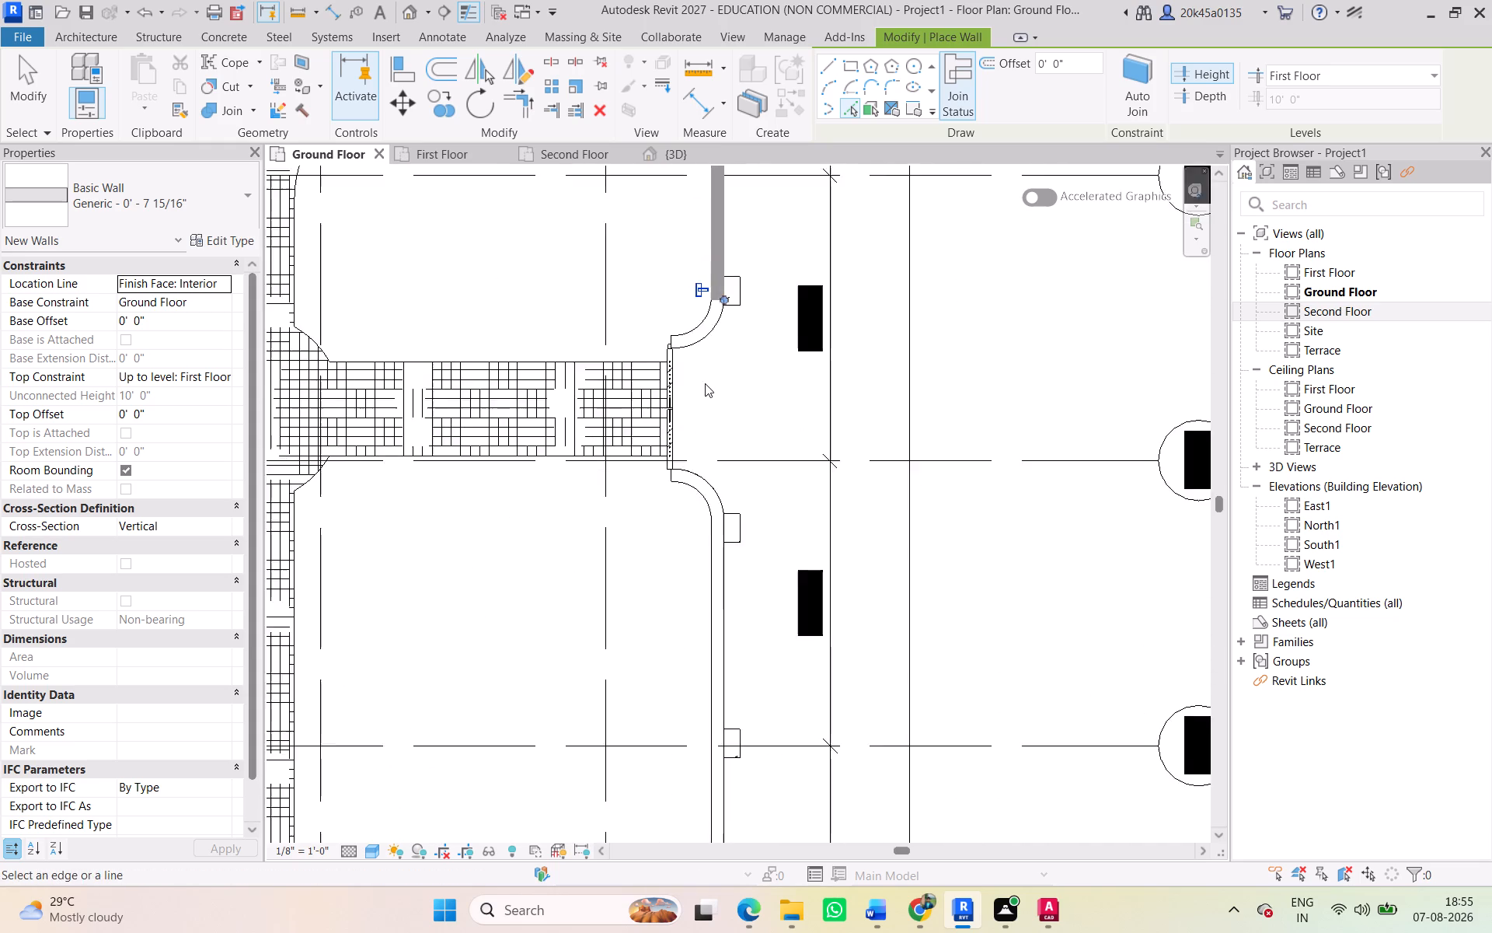
middle_click_drag(705, 383, 755, 252)
scroll(724, 424, "down", 3)
middle_click_drag(723, 425, 733, 428)
scroll(753, 448, "up", 3)
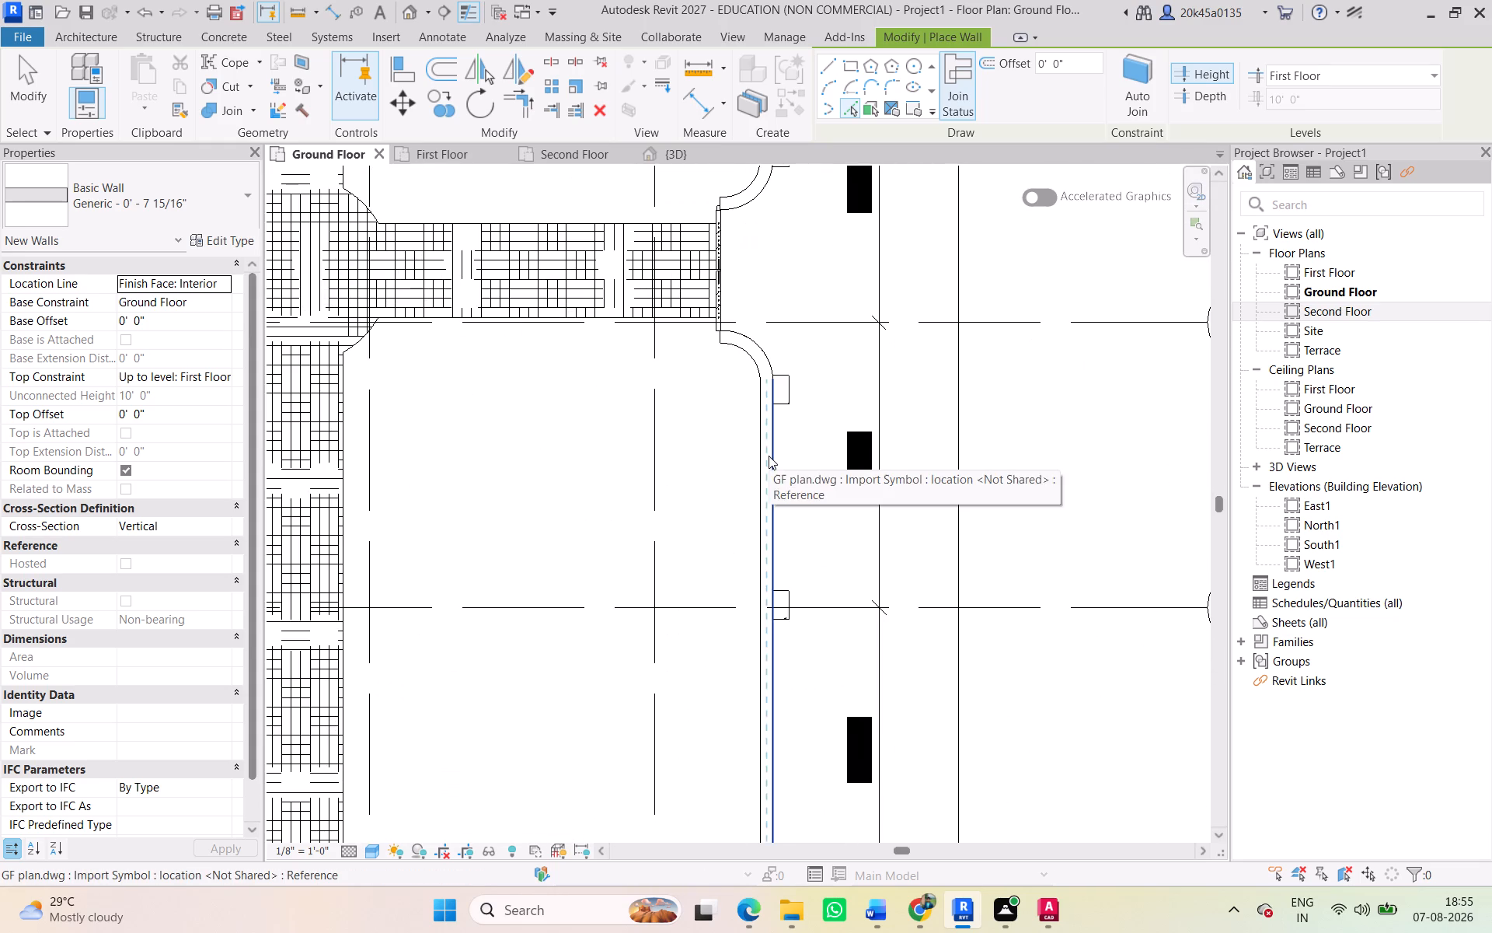
left_click(769, 456)
Examine the east boundary wall down to its southern end, the south boundary lines, and the outbuilding in the plan's northeast corner.
scroll(783, 484, "down", 3)
middle_click_drag(783, 484, 701, 246)
scroll(725, 412, "down", 2)
middle_click_drag(725, 414, 720, 253)
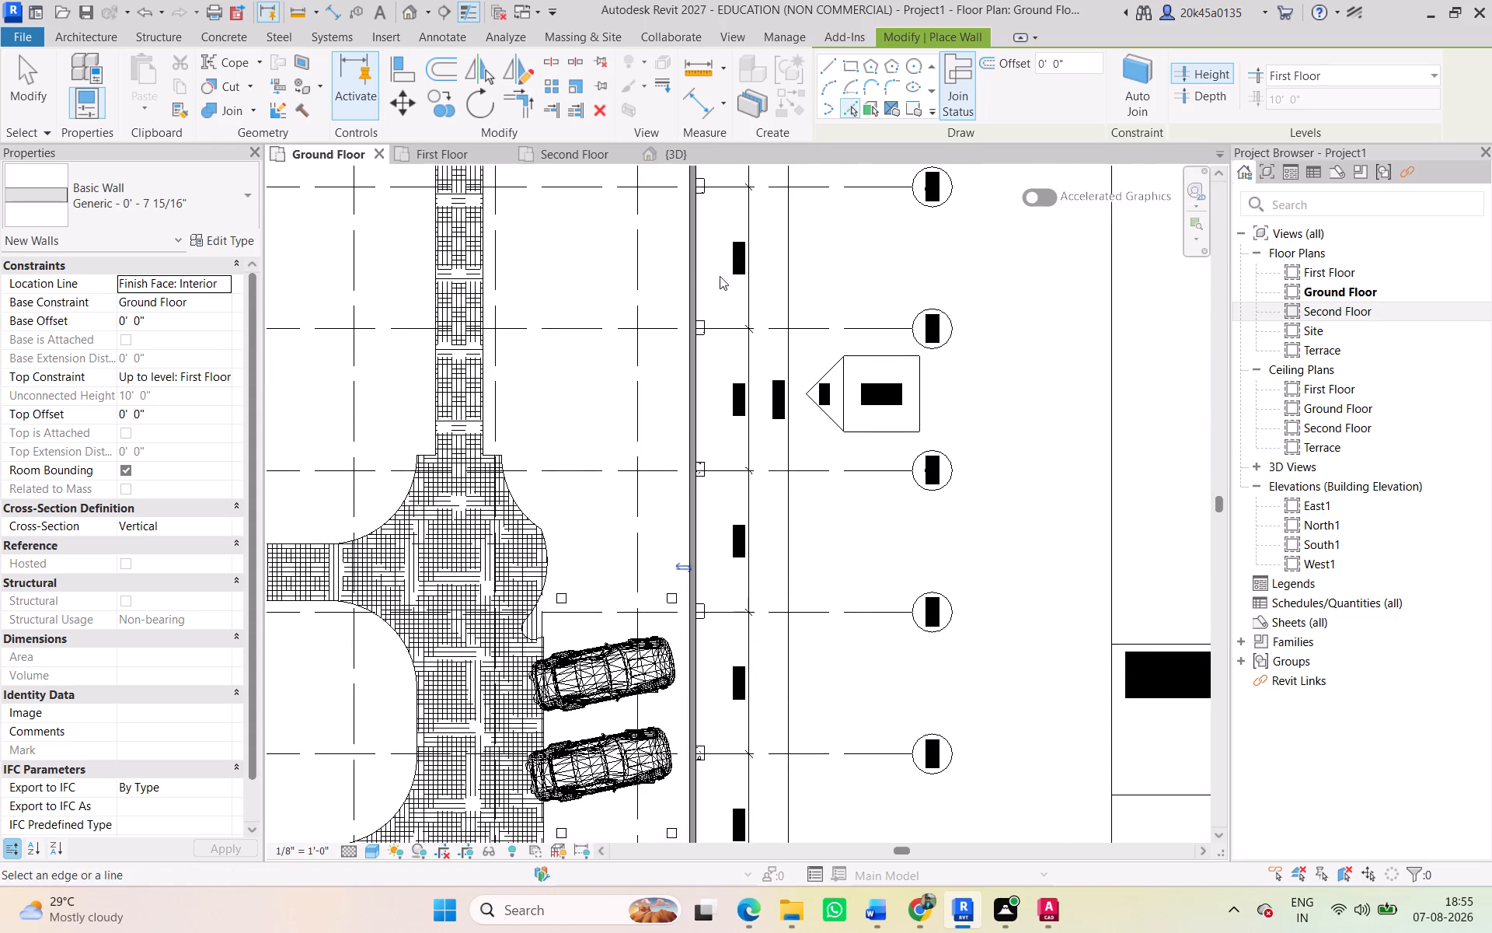
scroll(723, 442, "down", 2)
middle_click_drag(723, 444, 735, 235)
scroll(727, 419, "down", 2)
middle_click_drag(727, 421, 760, 233)
scroll(741, 300, "up", 1)
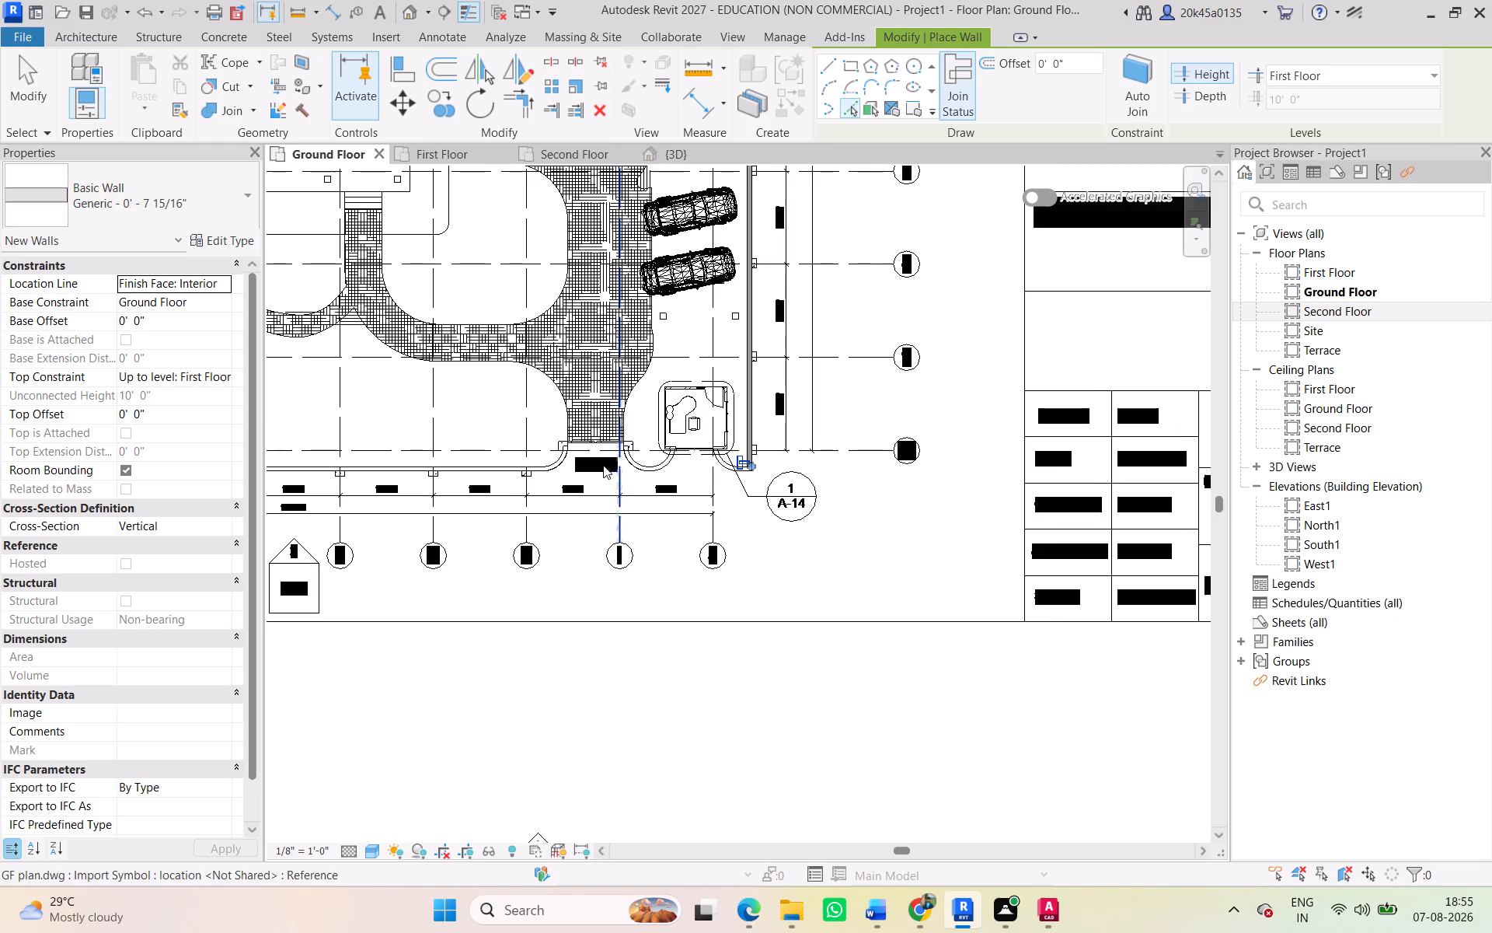
middle_click_drag(477, 473, 731, 440)
scroll(592, 424, "up", 8)
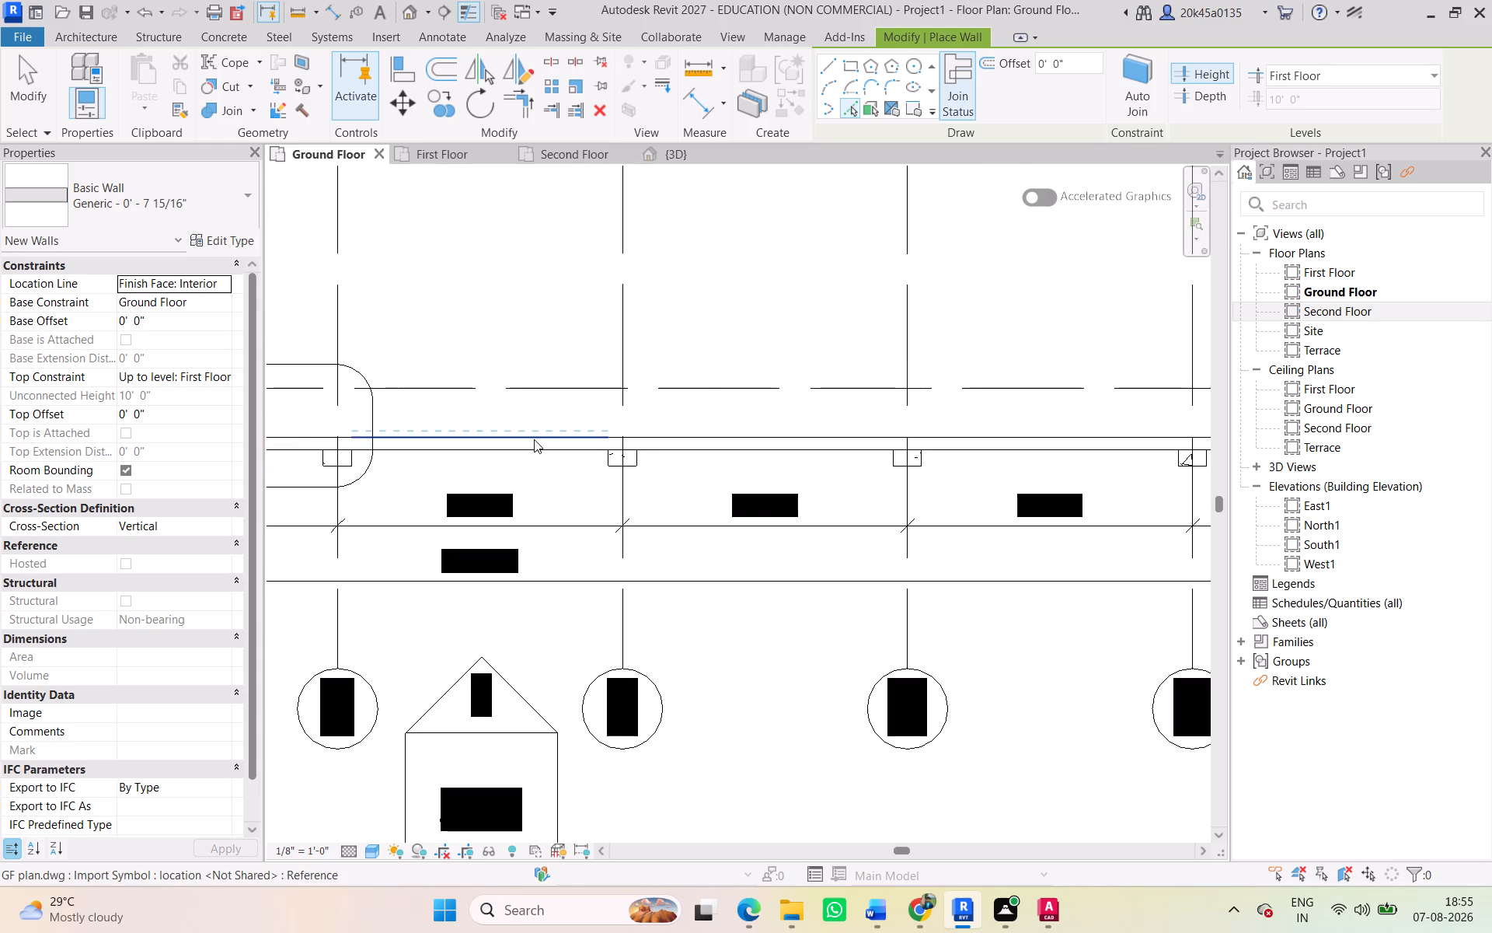
scroll(842, 319, "down", 5)
middle_click_drag(830, 318, 498, 624)
scroll(843, 382, "down", 2)
middle_click_drag(843, 382, 729, 673)
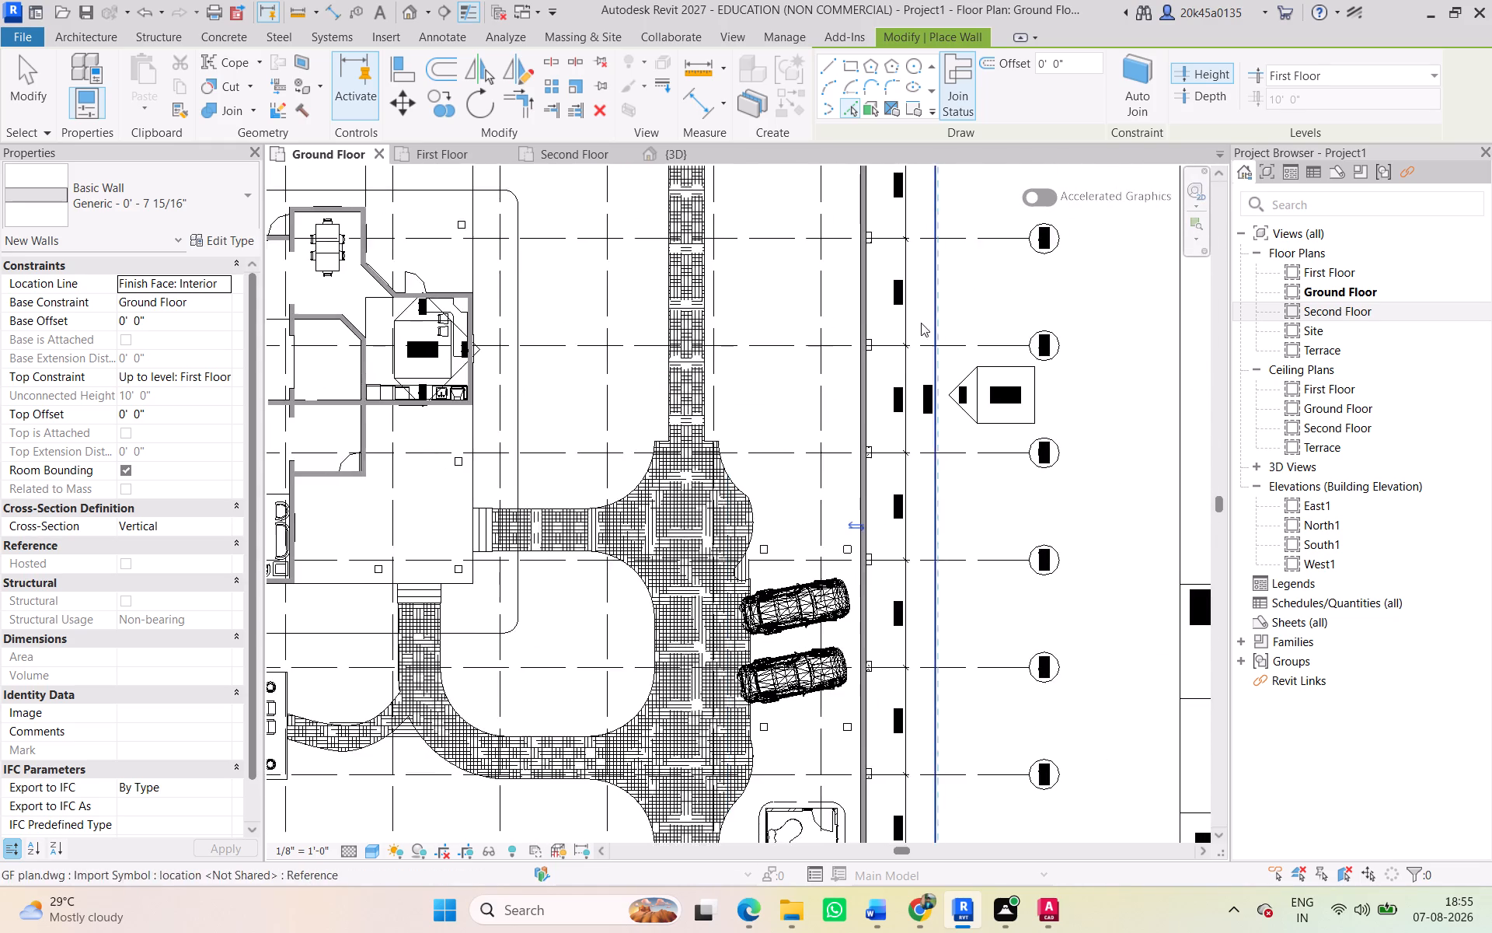
scroll(919, 322, "down", 2)
middle_click_drag(907, 426, 898, 767)
scroll(835, 361, "up", 5)
middle_click_drag(863, 354, 847, 610)
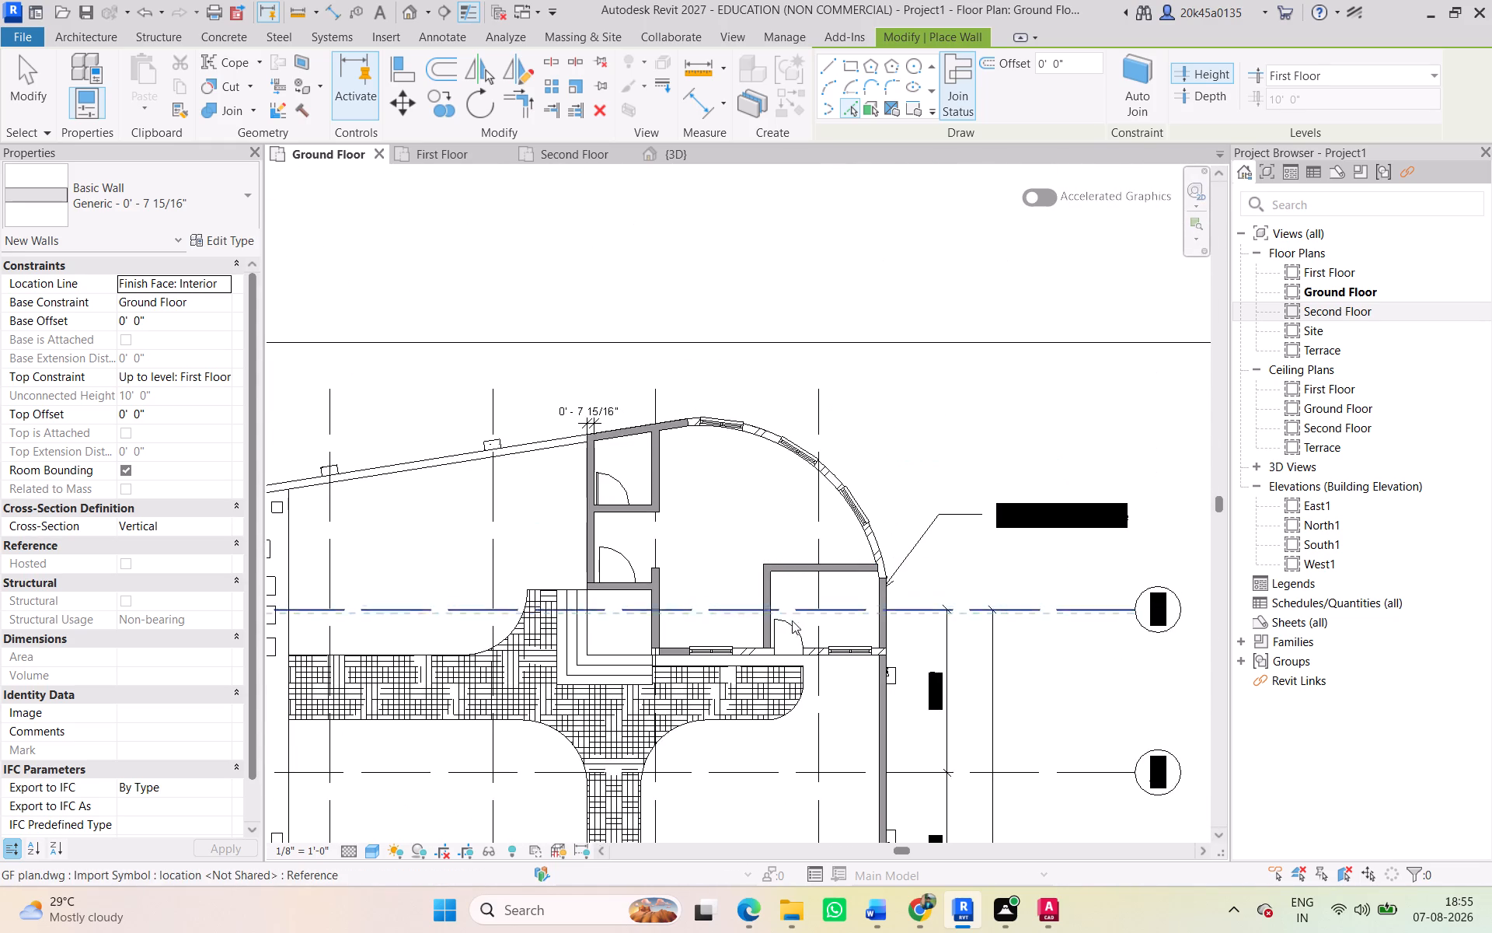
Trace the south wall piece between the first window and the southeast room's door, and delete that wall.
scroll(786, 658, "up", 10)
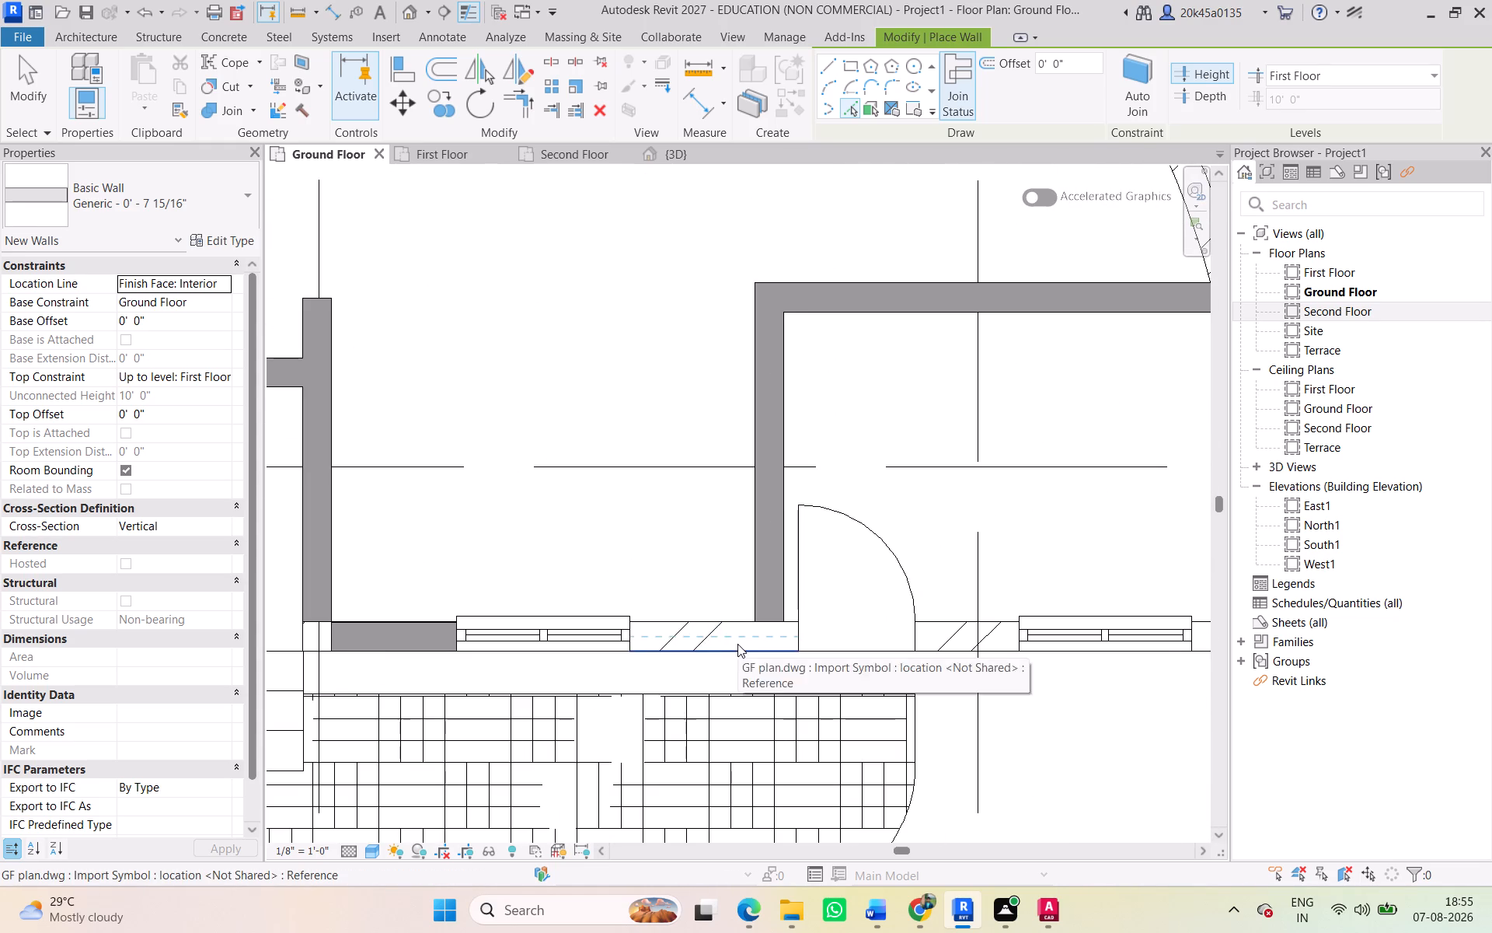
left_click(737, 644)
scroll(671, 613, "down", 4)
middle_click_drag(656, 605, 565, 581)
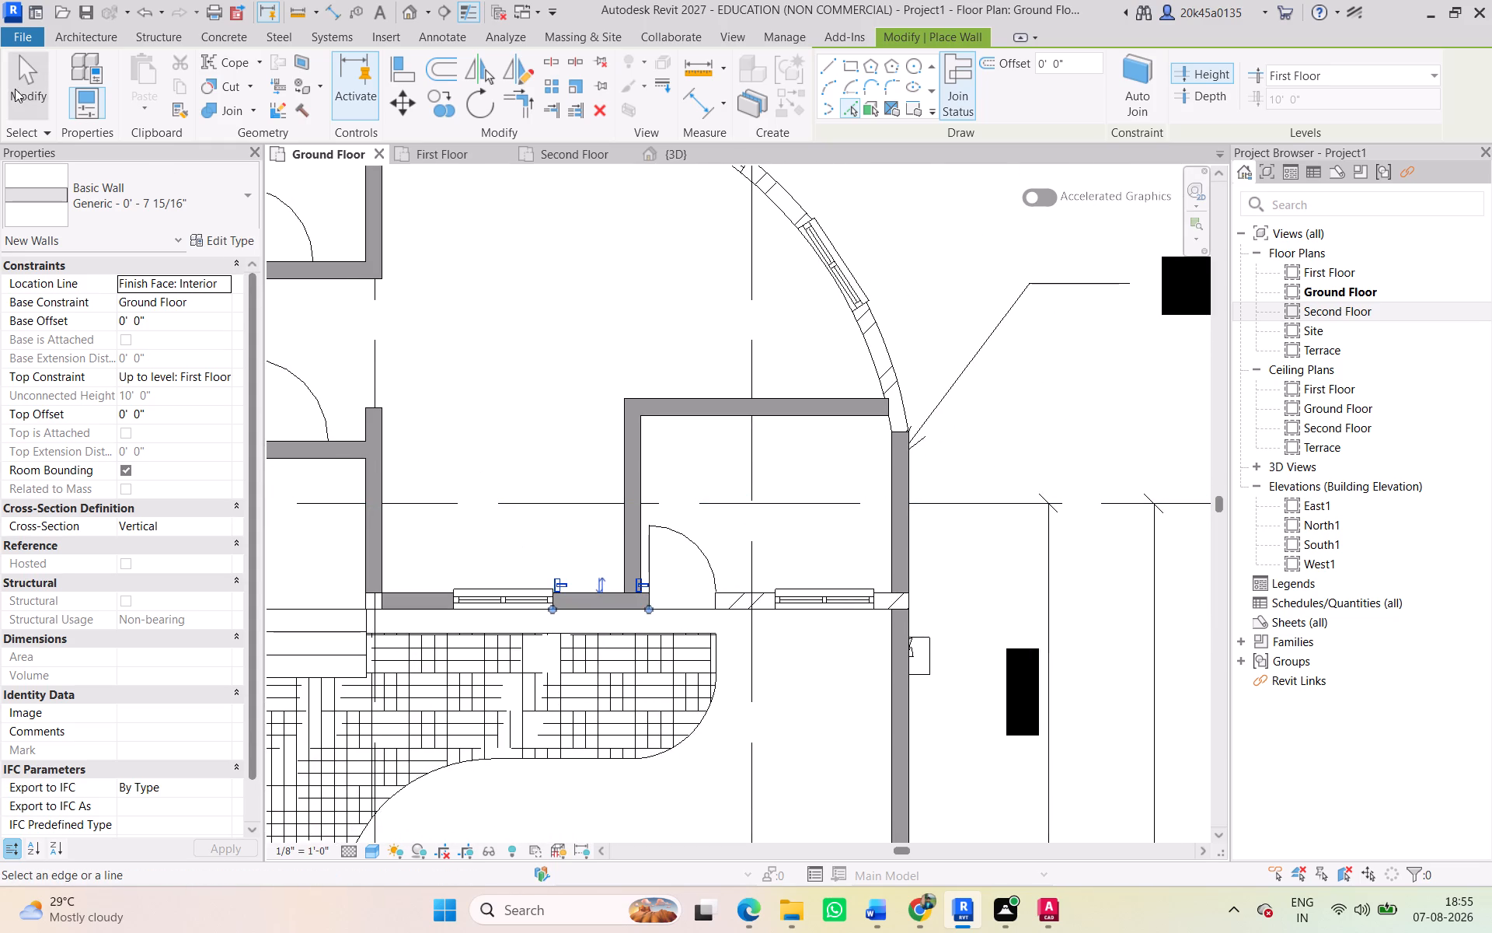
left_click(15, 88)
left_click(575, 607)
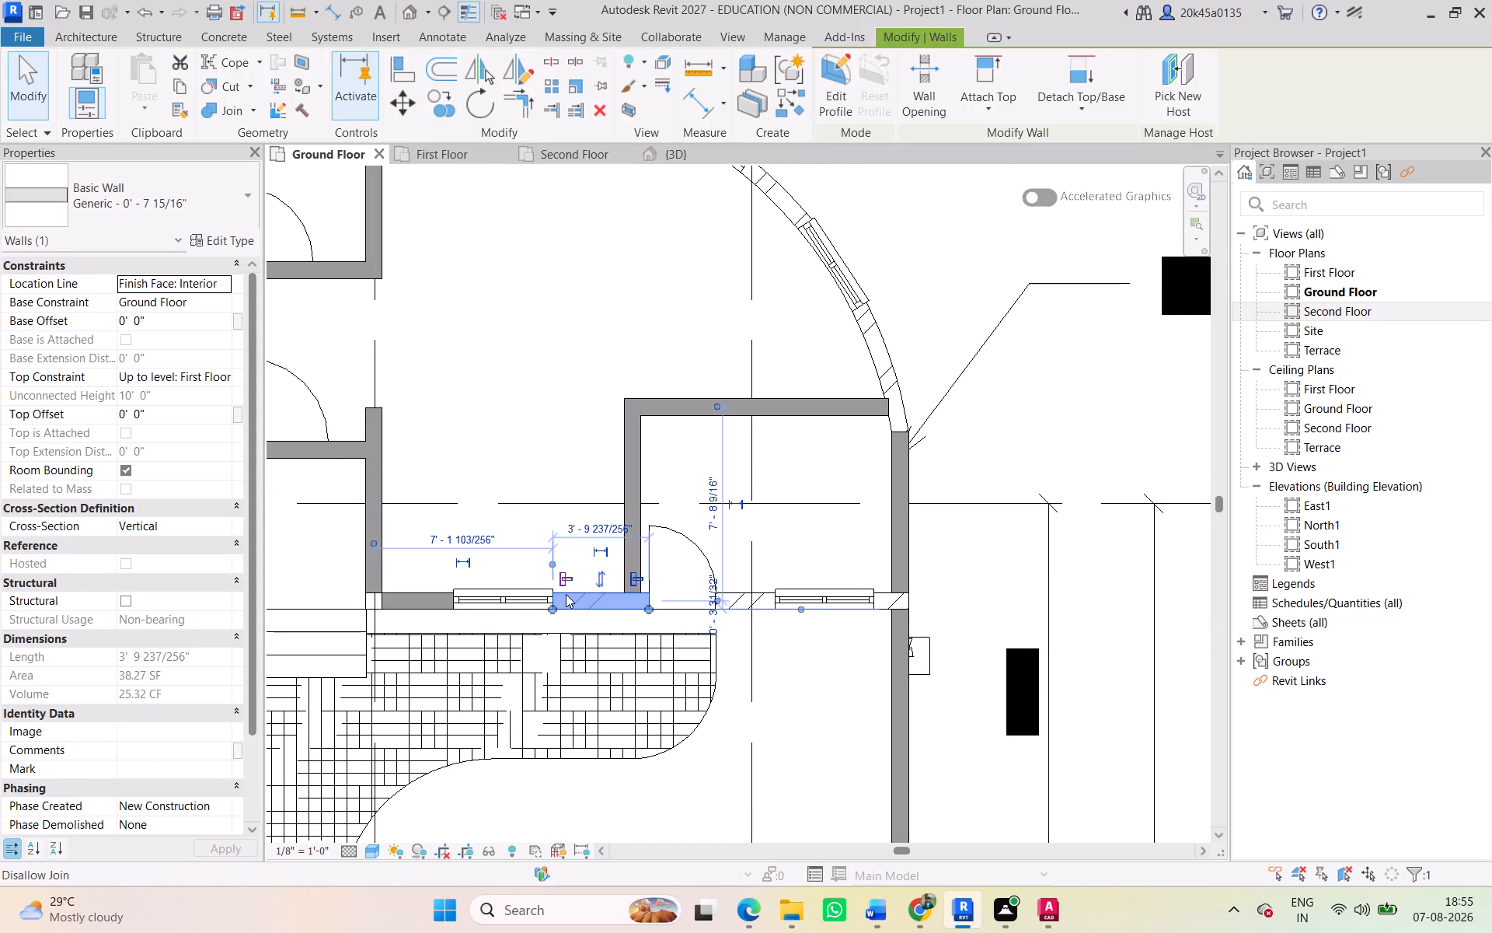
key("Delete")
Extend the short south wall west to the north-south wall's outer face and east across both windows and the door to the east wall.
left_click(403, 611)
scroll(400, 599, "up", 8)
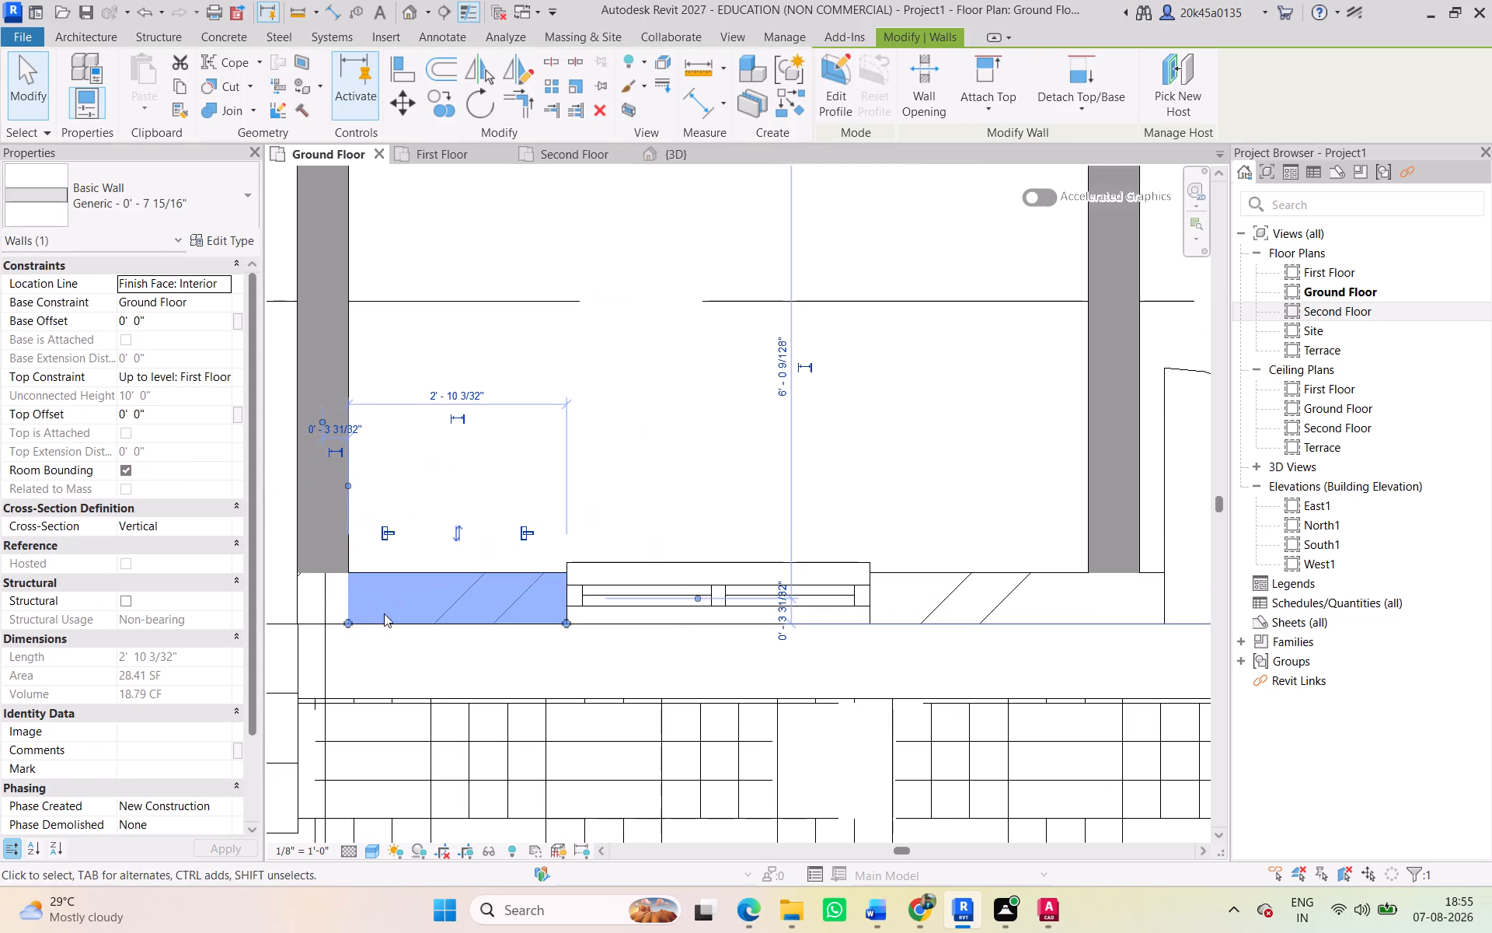
left_click_drag(345, 625, 300, 623)
scroll(501, 620, "down", 2)
middle_click_drag(497, 623, 259, 578)
left_click_drag(313, 576, 715, 586)
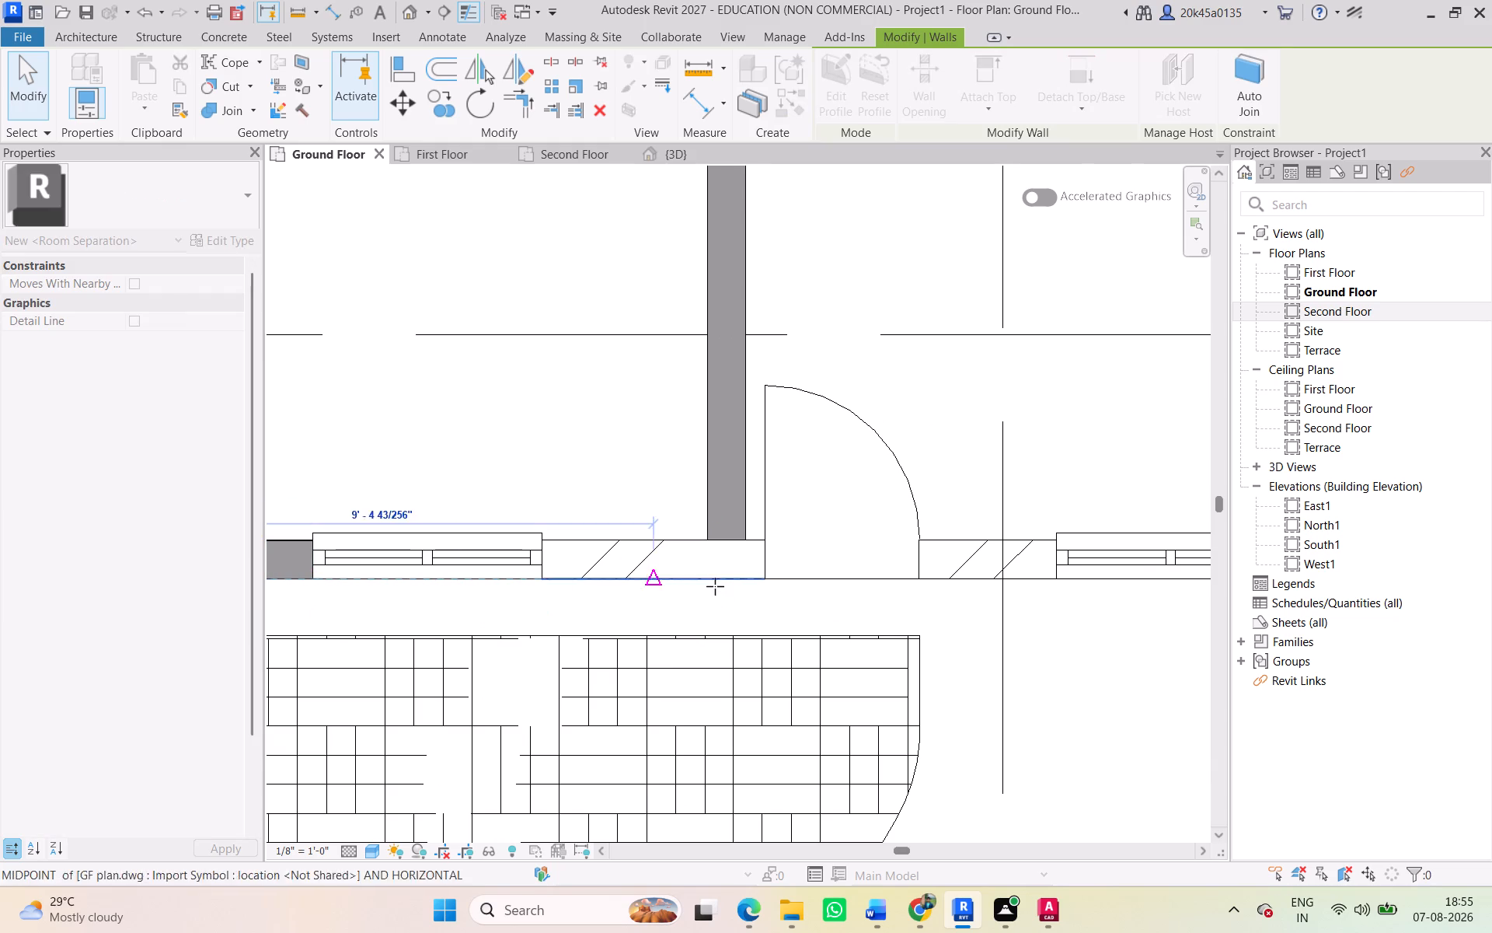
left_click_drag(715, 586, 1055, 596)
scroll(1042, 584, "down", 1)
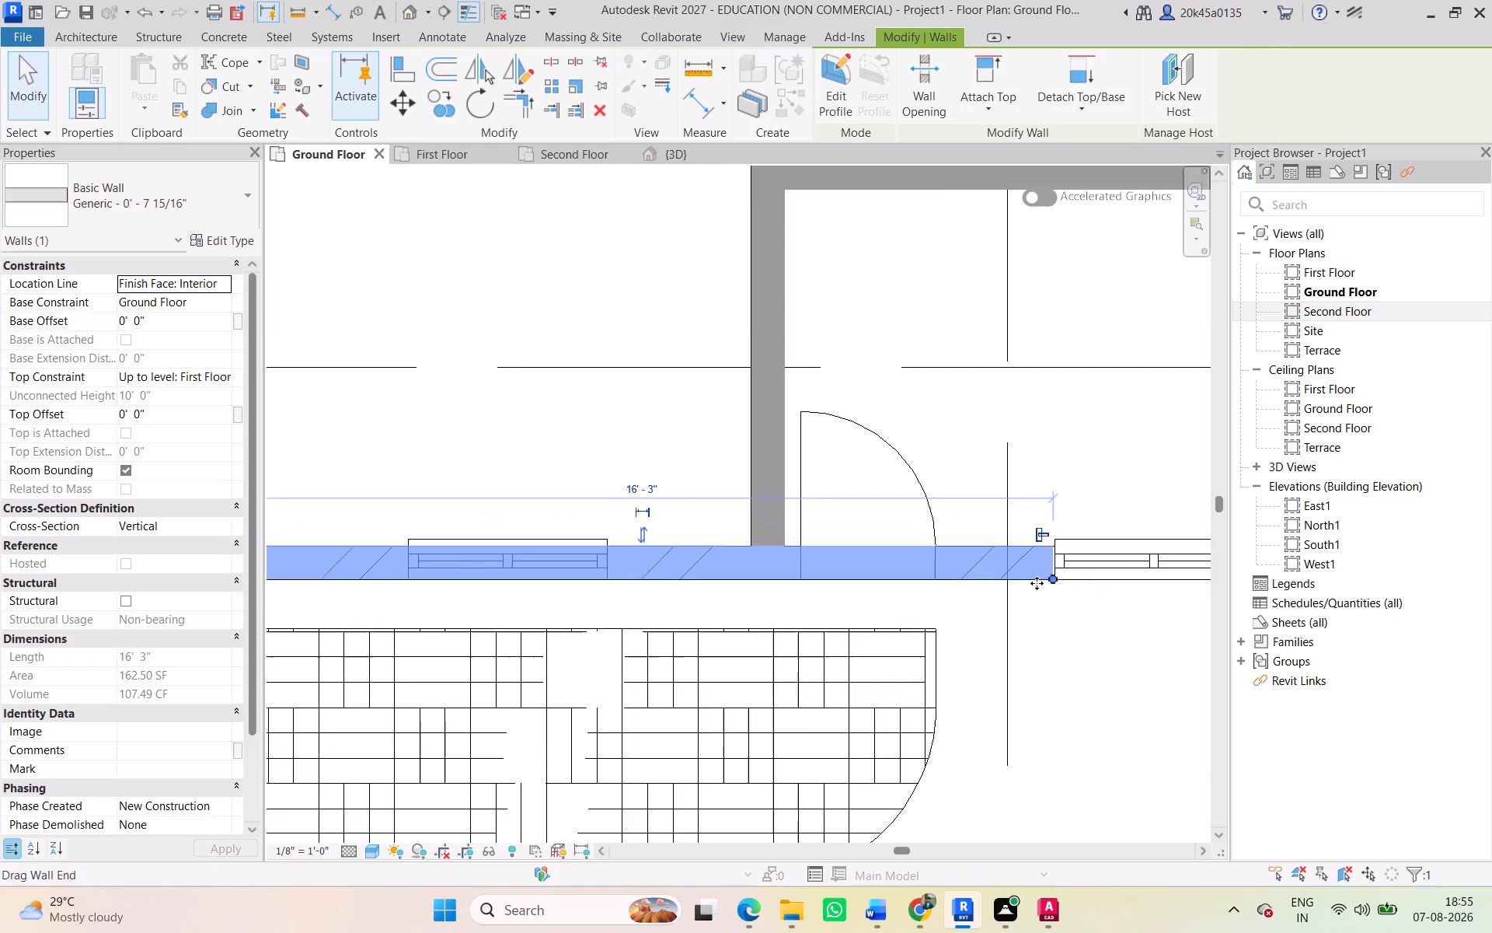
scroll(1037, 583, "down", 1)
middle_click_drag(1020, 585, 357, 613)
left_click_drag(385, 607, 563, 613)
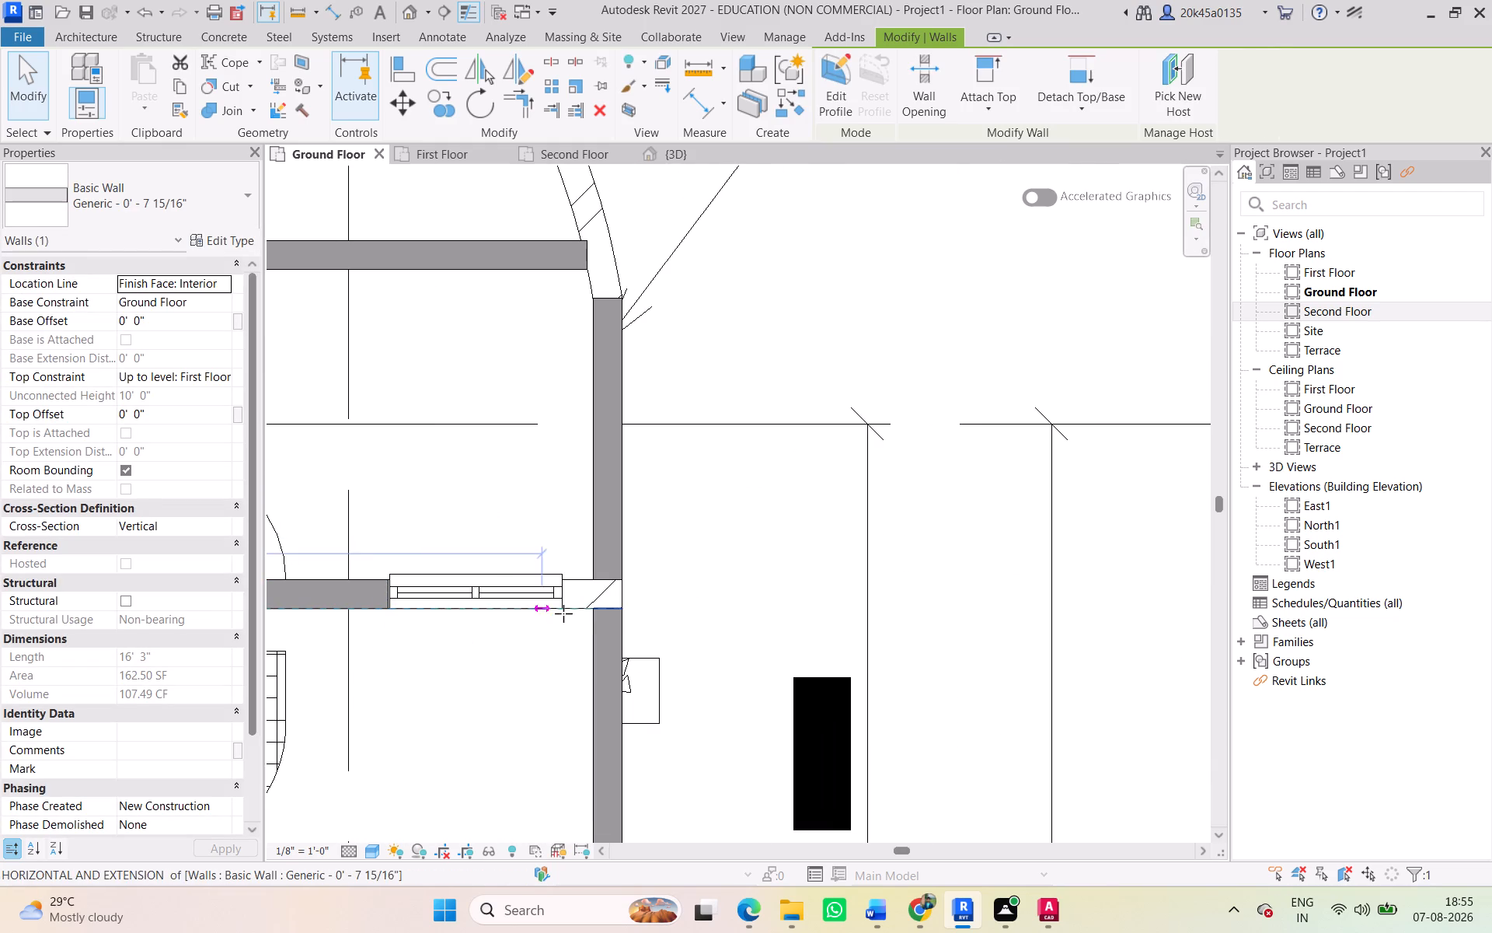
left_click_drag(563, 613, 624, 613)
scroll(621, 509, "up", 3)
scroll(615, 495, "down", 6)
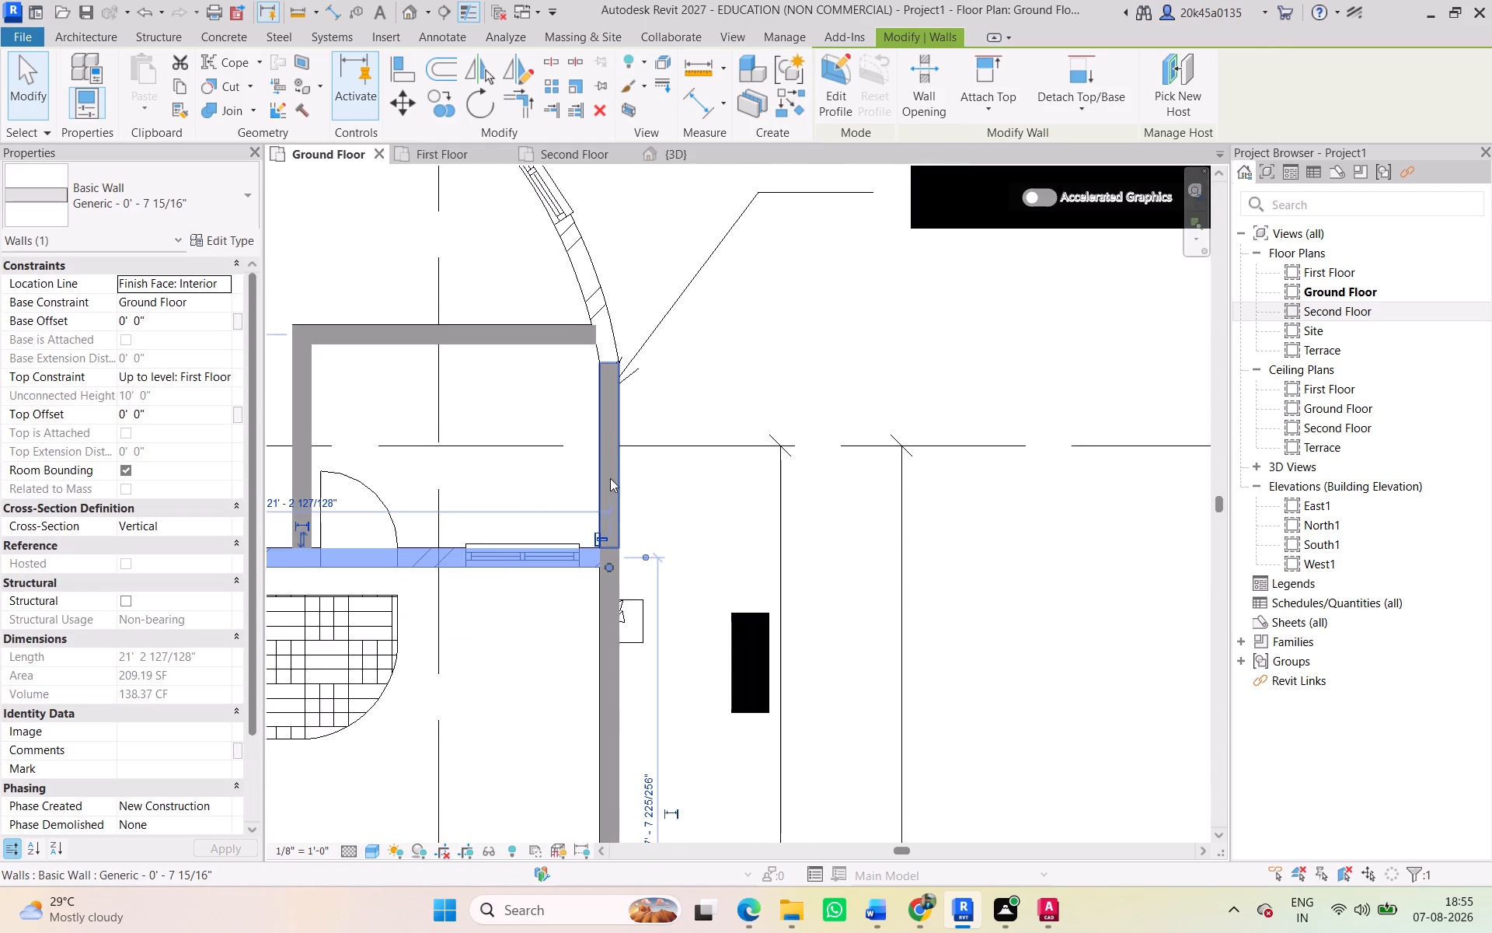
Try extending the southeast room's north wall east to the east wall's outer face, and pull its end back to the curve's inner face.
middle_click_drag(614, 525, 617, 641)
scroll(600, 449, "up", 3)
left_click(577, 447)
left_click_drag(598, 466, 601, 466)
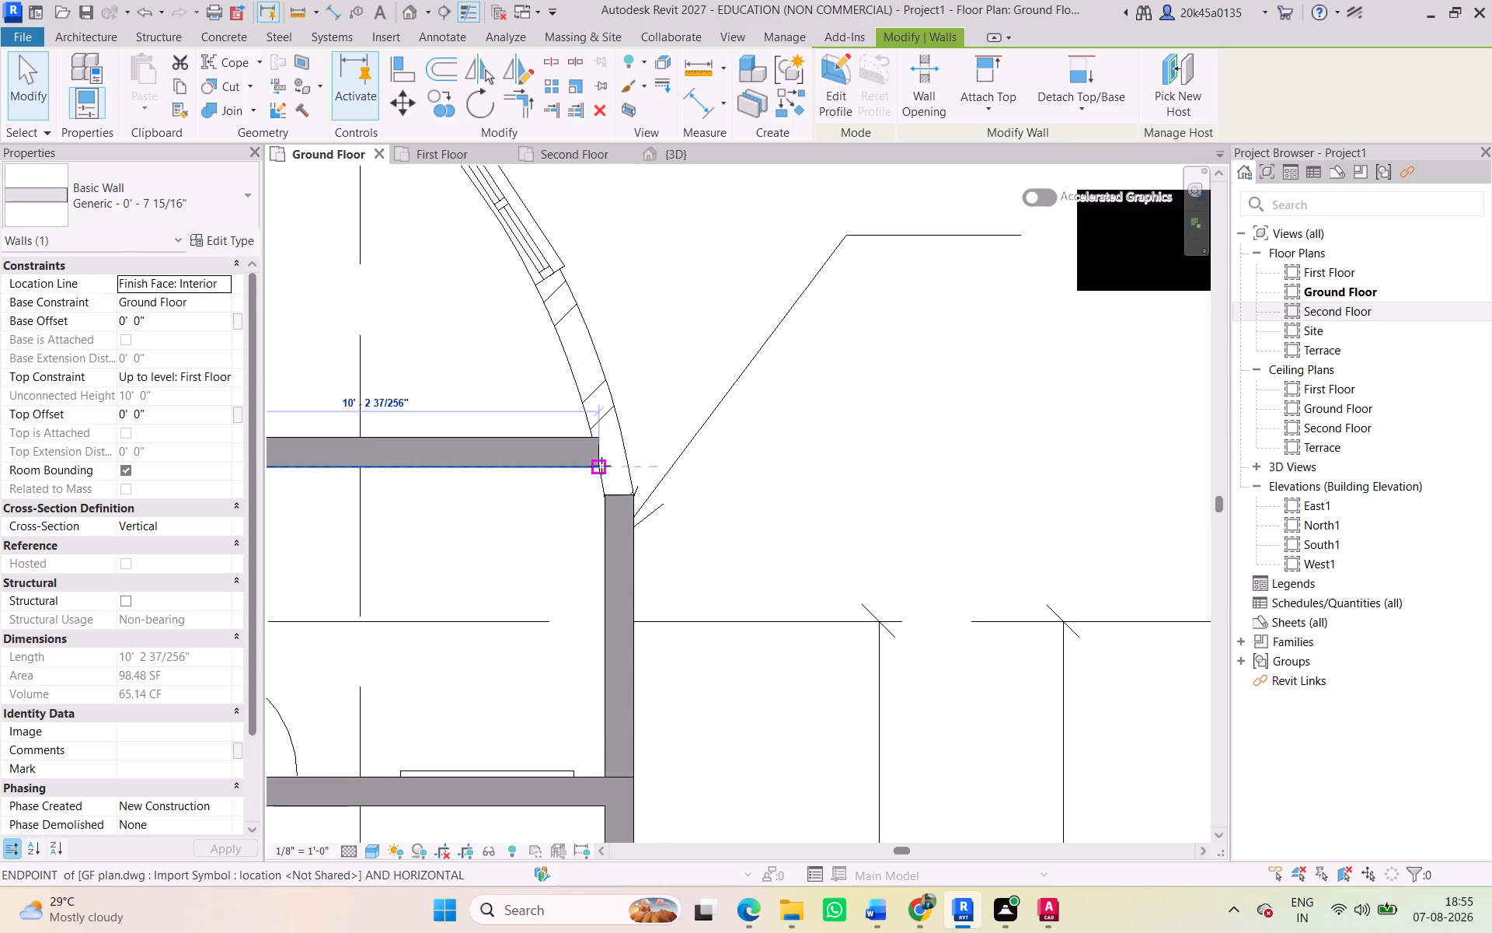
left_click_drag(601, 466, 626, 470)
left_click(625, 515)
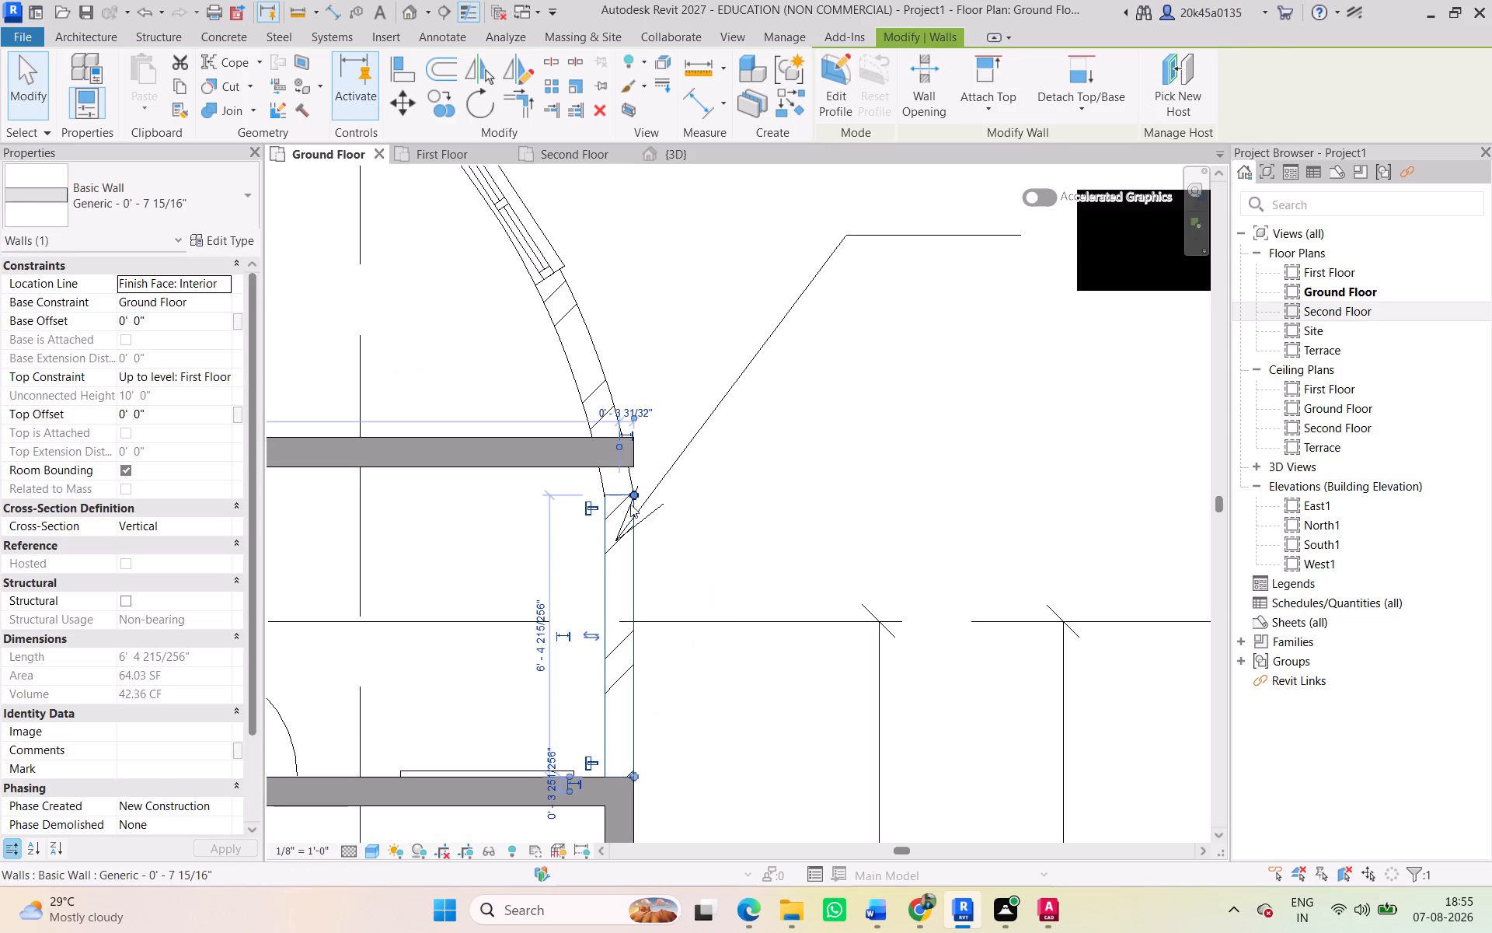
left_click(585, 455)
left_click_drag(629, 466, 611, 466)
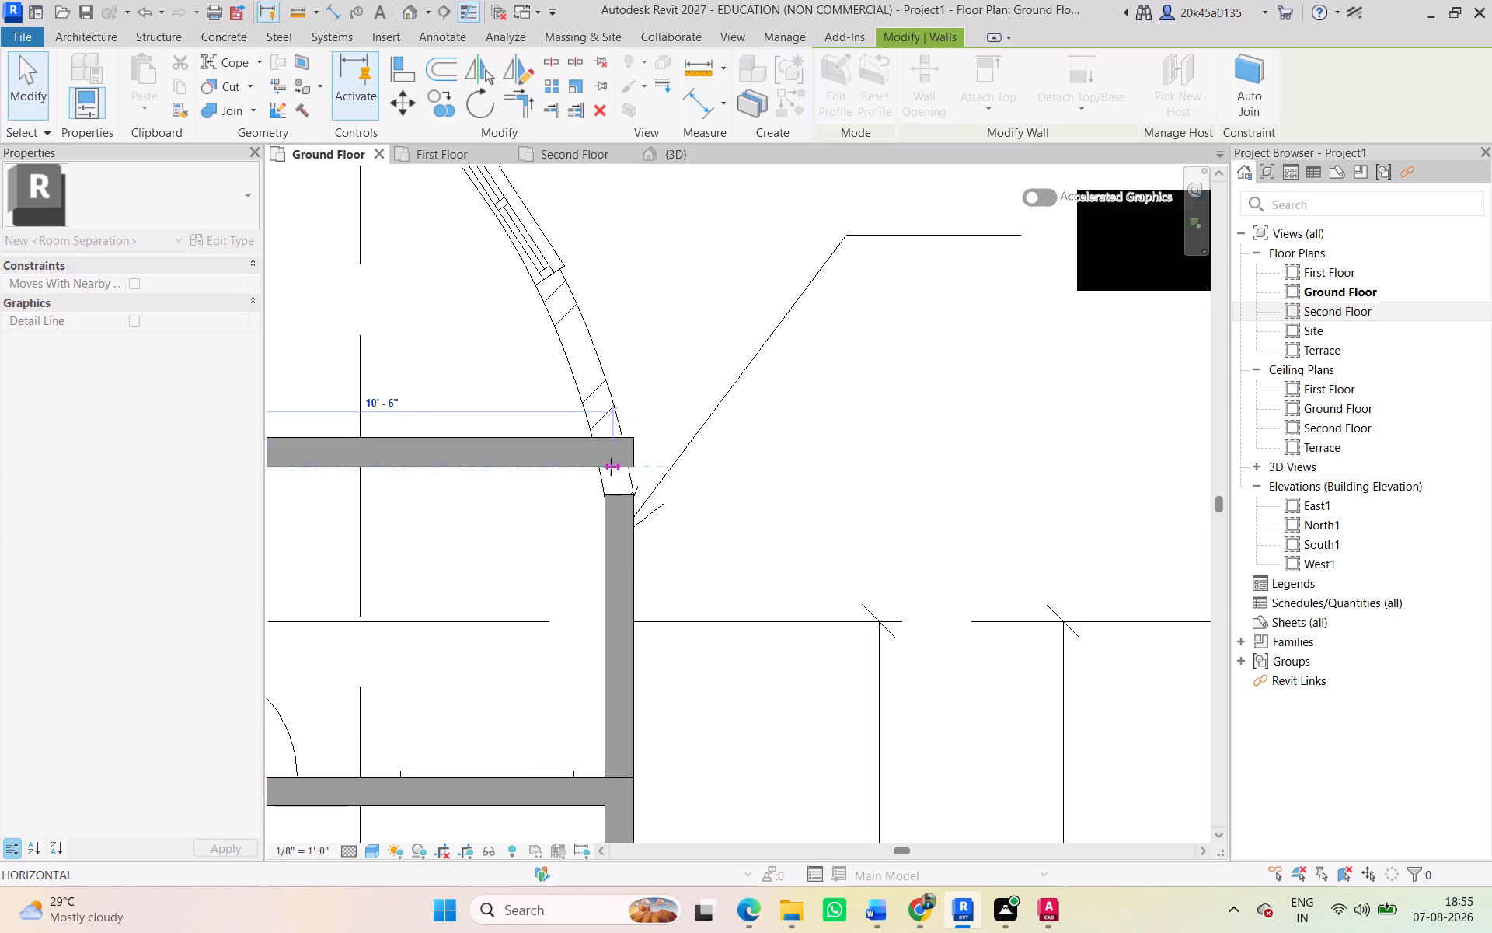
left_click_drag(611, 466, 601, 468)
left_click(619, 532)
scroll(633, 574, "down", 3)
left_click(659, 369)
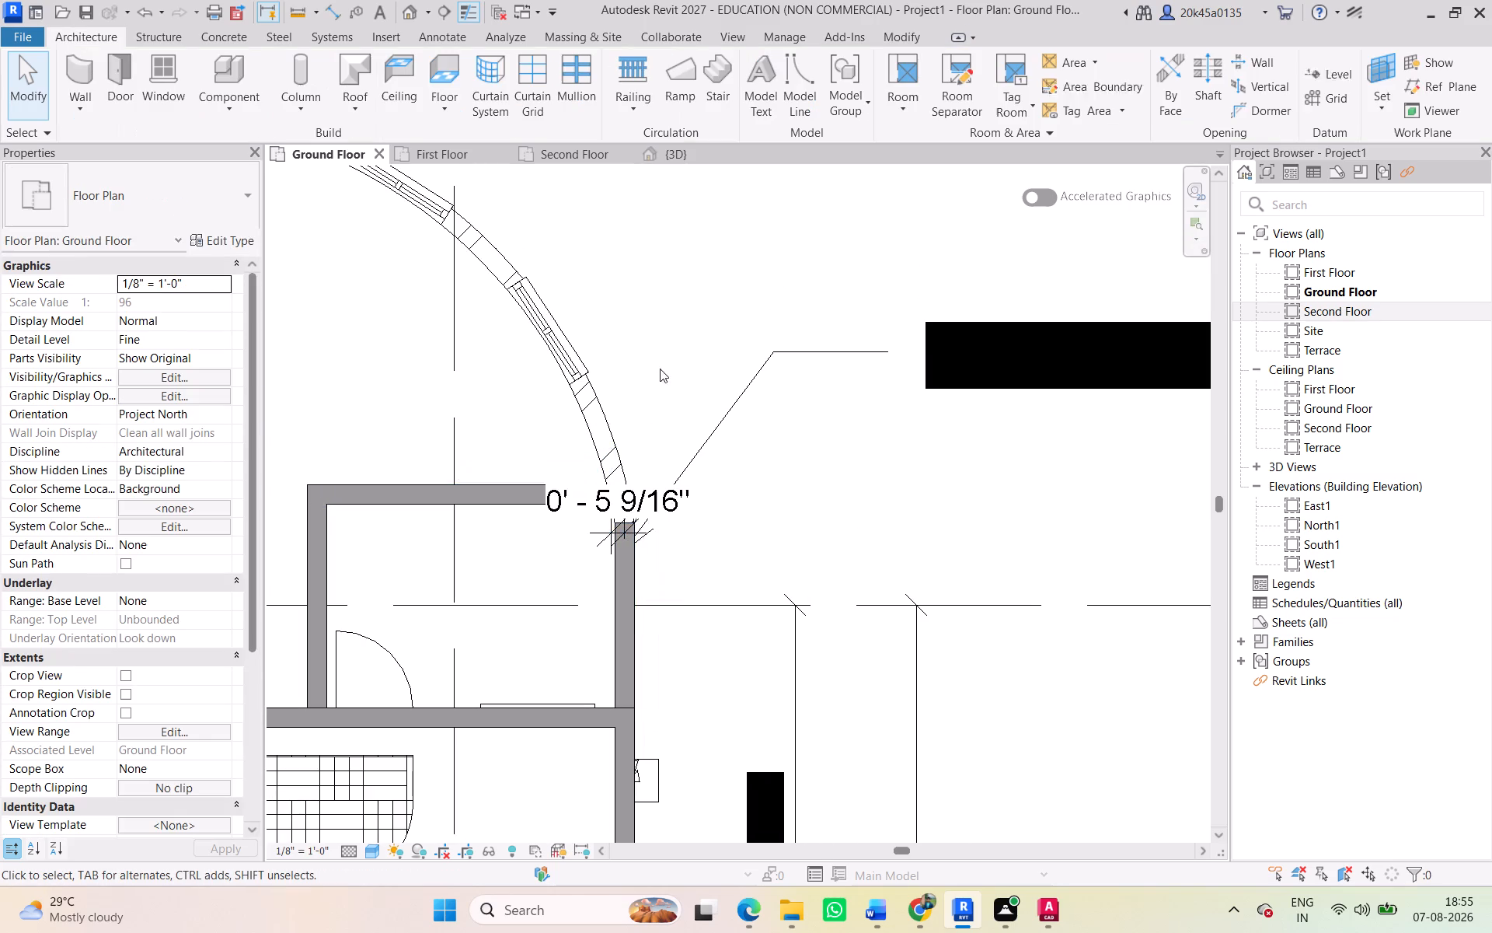
Draw a curved 7 15/16" wall, radius about 16'-10", along the traced inner face from the sloping north wall's end to the east wall.
scroll(671, 442, "down", 4)
middle_click_drag(671, 449, 699, 451)
scroll(702, 471, "down", 1)
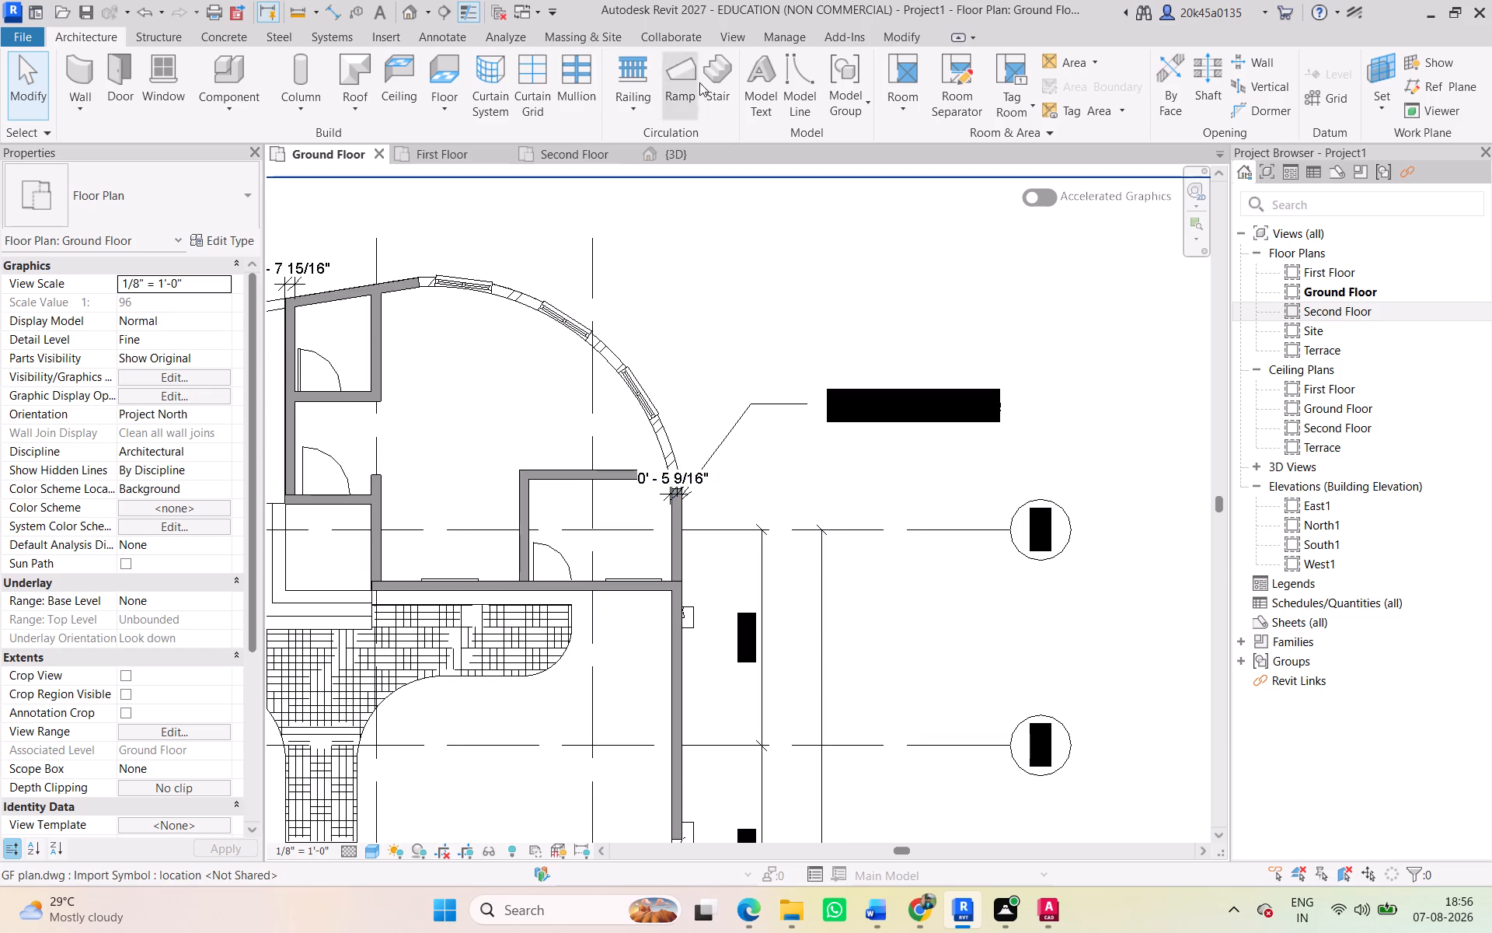
left_click(78, 108)
left_click(130, 140)
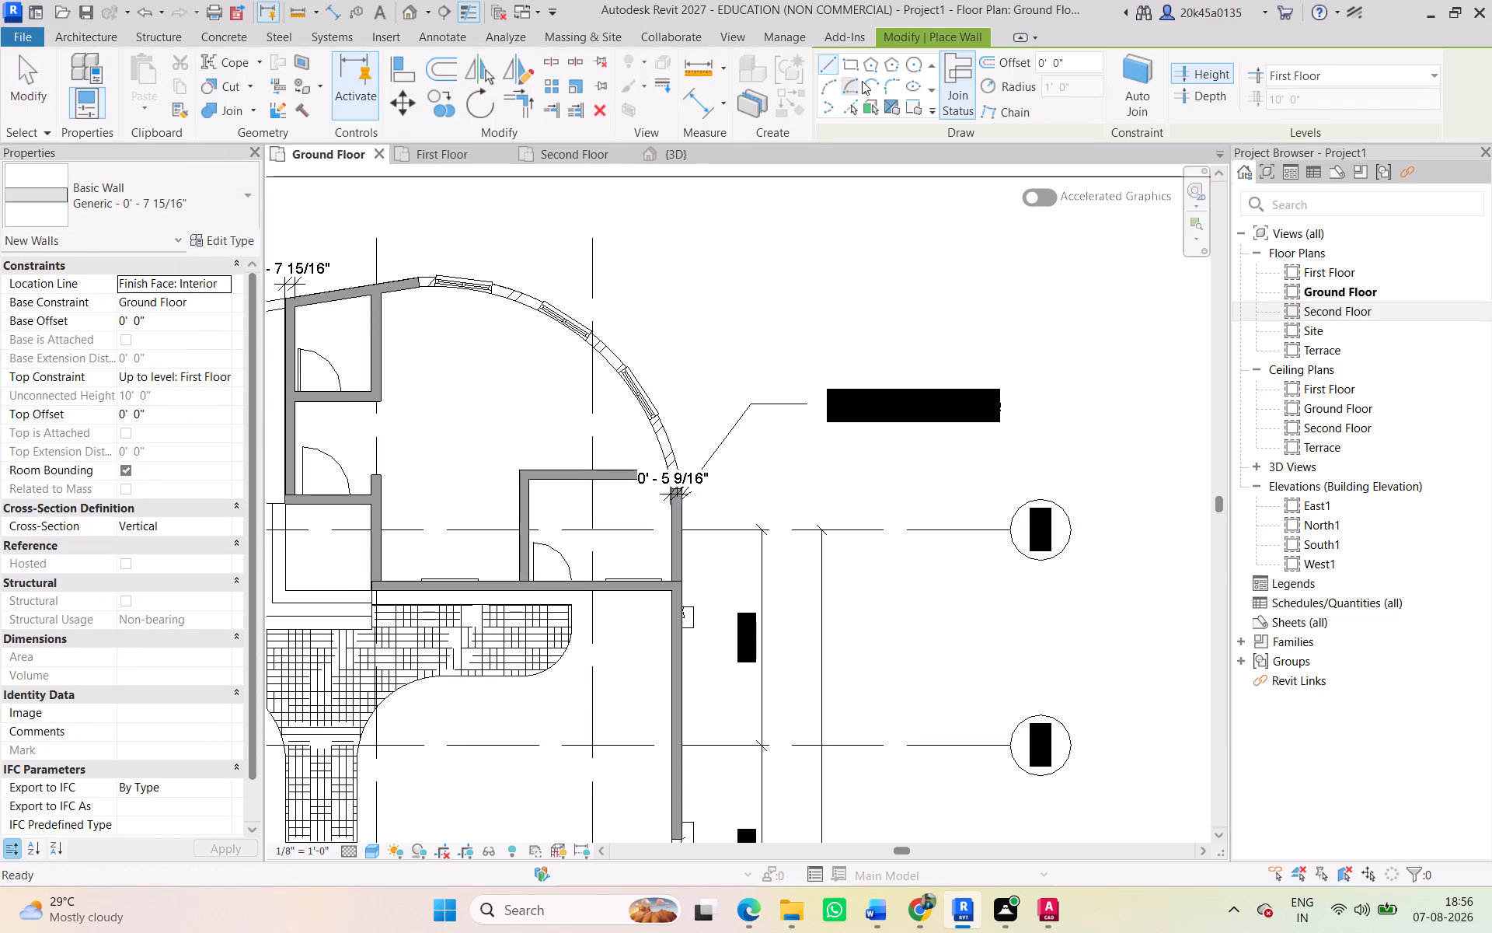
left_click(831, 84)
scroll(444, 292, "up", 7)
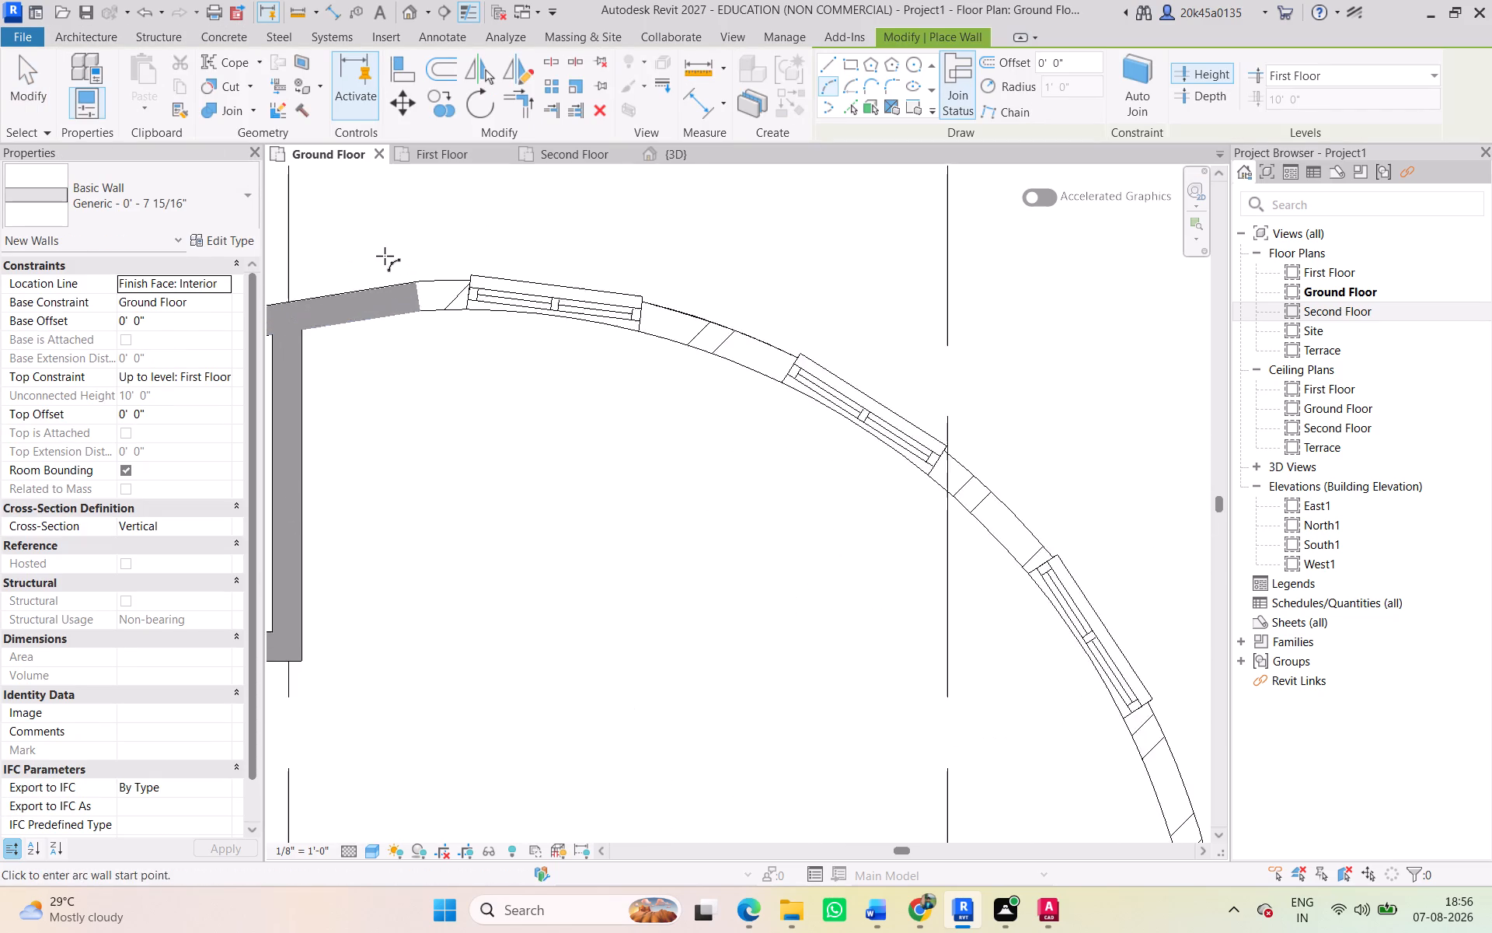
scroll(385, 256, "up", 10)
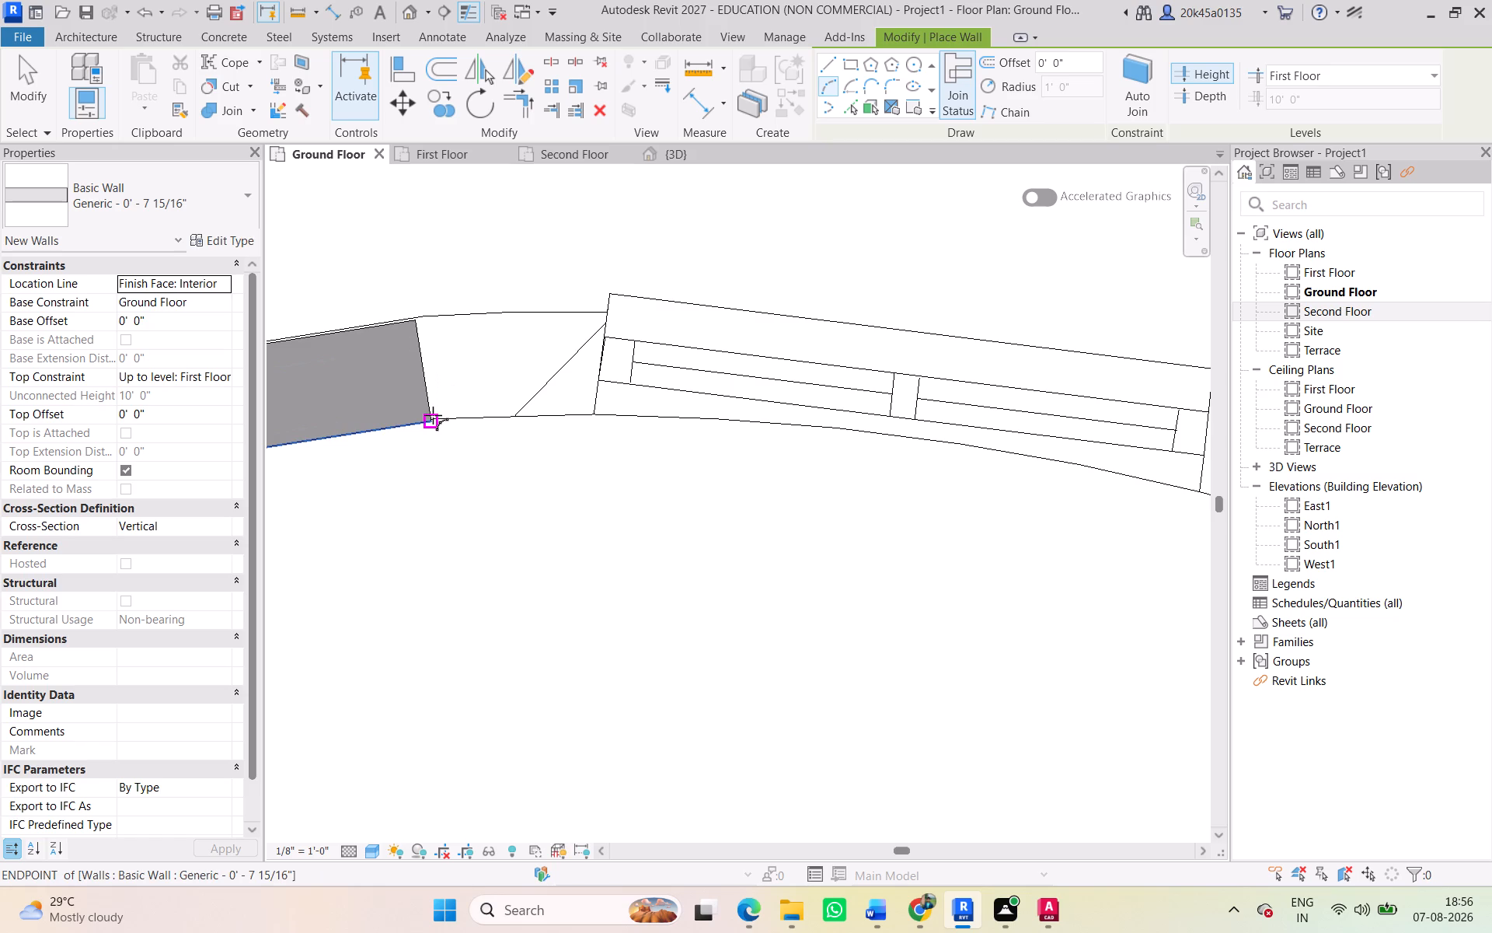
left_click(433, 417)
scroll(686, 446, "down", 4)
middle_click_drag(687, 446, 240, 175)
scroll(943, 446, "down", 4)
middle_click_drag(953, 447, 665, 256)
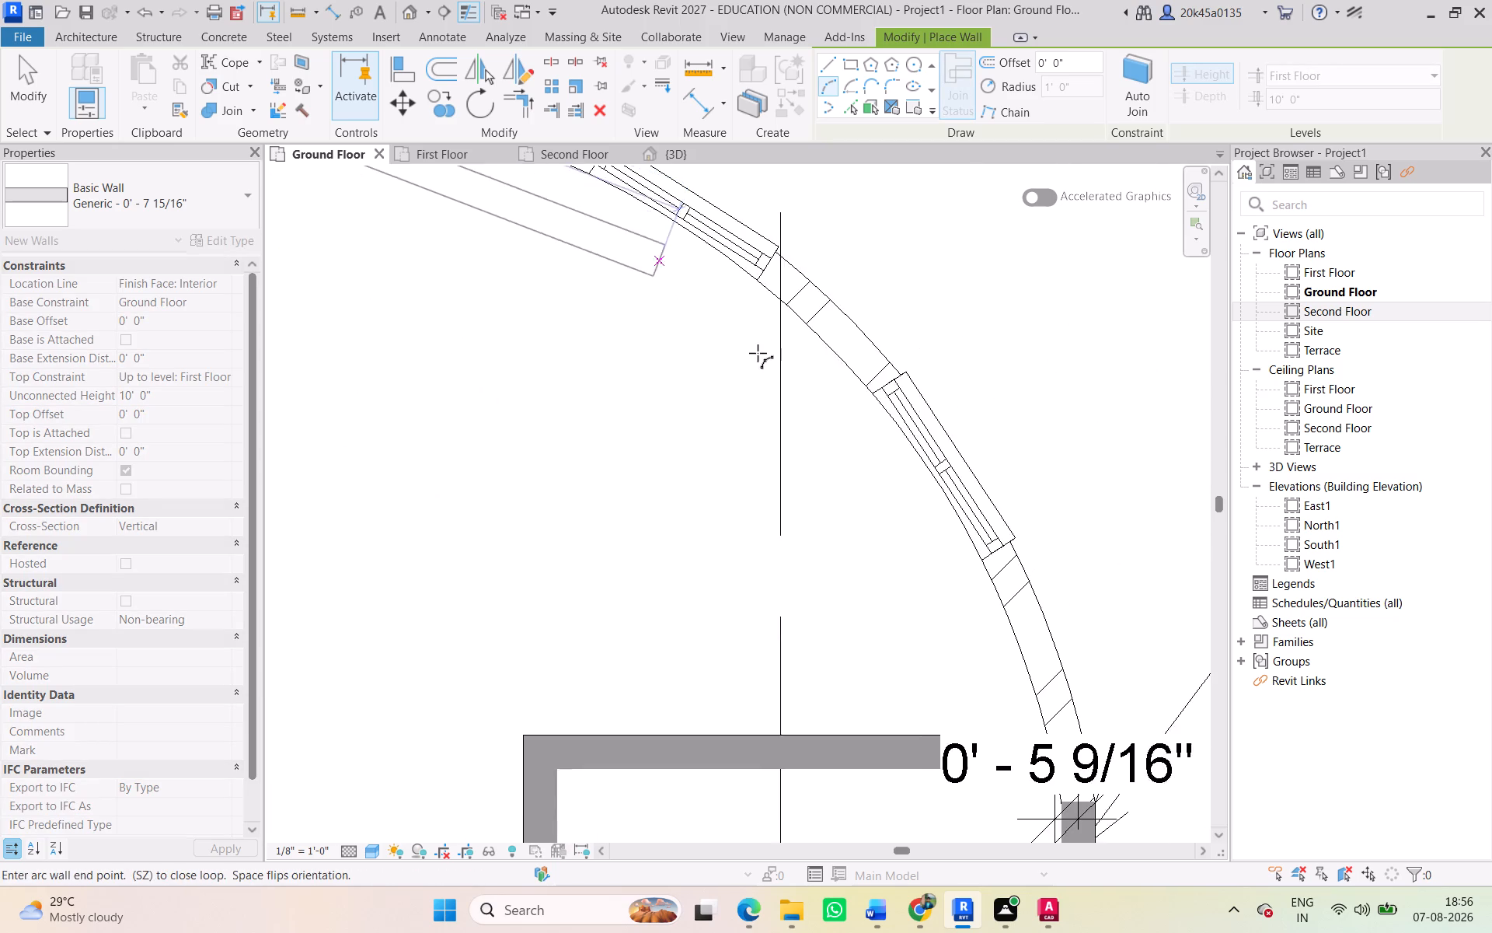
scroll(1003, 431, "down", 3)
middle_click_drag(988, 421, 754, 243)
scroll(817, 501, "up", 12)
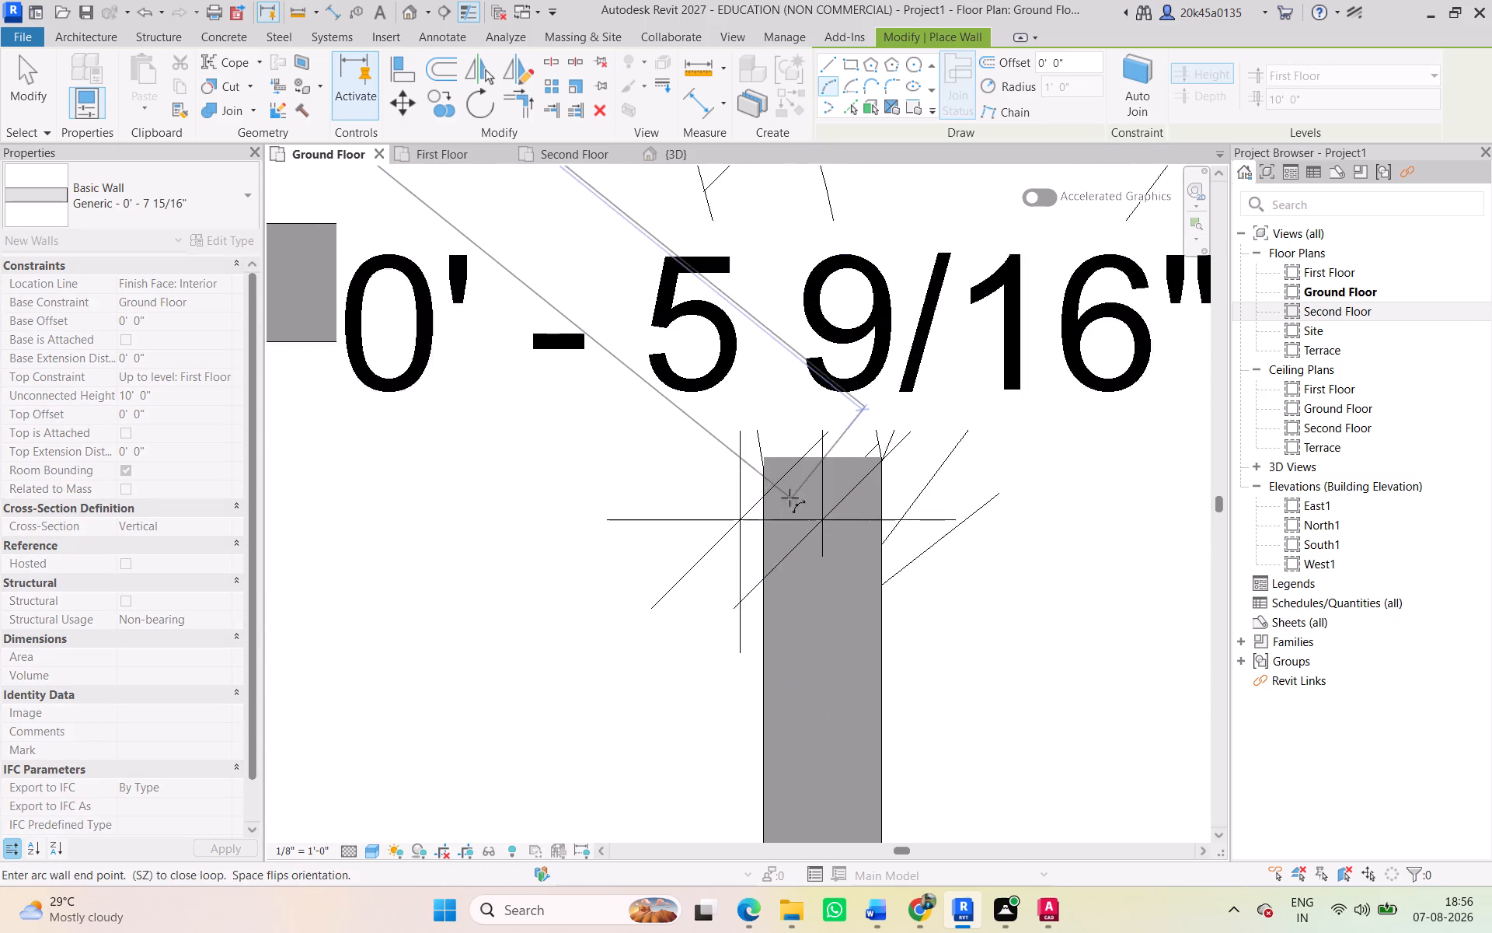
scroll(790, 498, "up", 1)
left_click(764, 460)
scroll(750, 393, "down", 2)
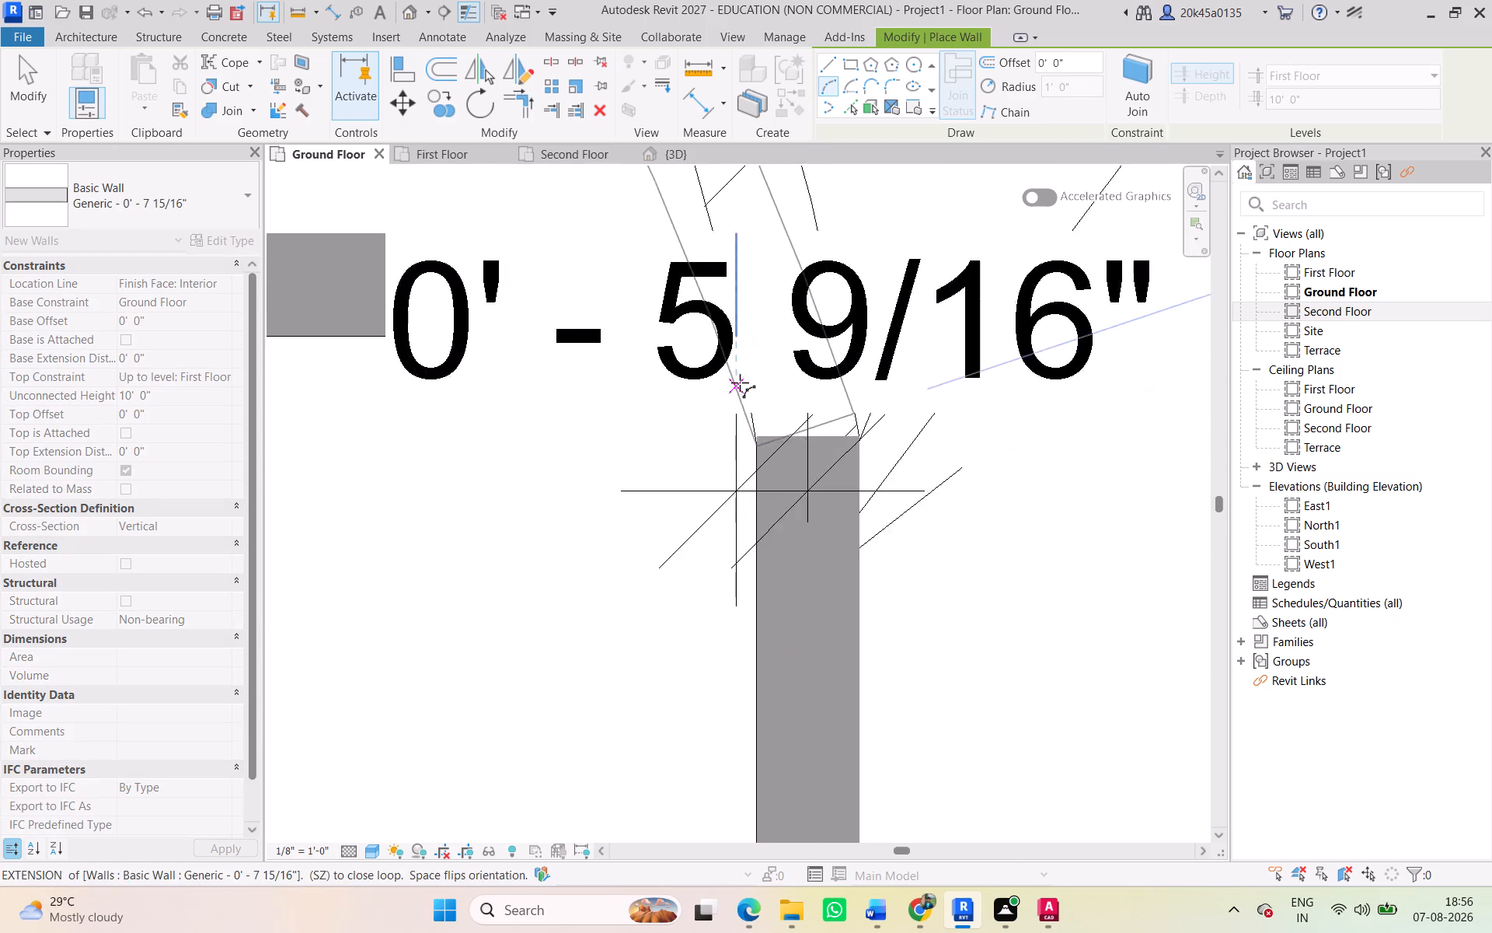
scroll(740, 383, "down", 2)
middle_click_drag(745, 380, 892, 718)
scroll(724, 459, "down", 4)
middle_click_drag(735, 447, 882, 742)
scroll(709, 428, "down", 4)
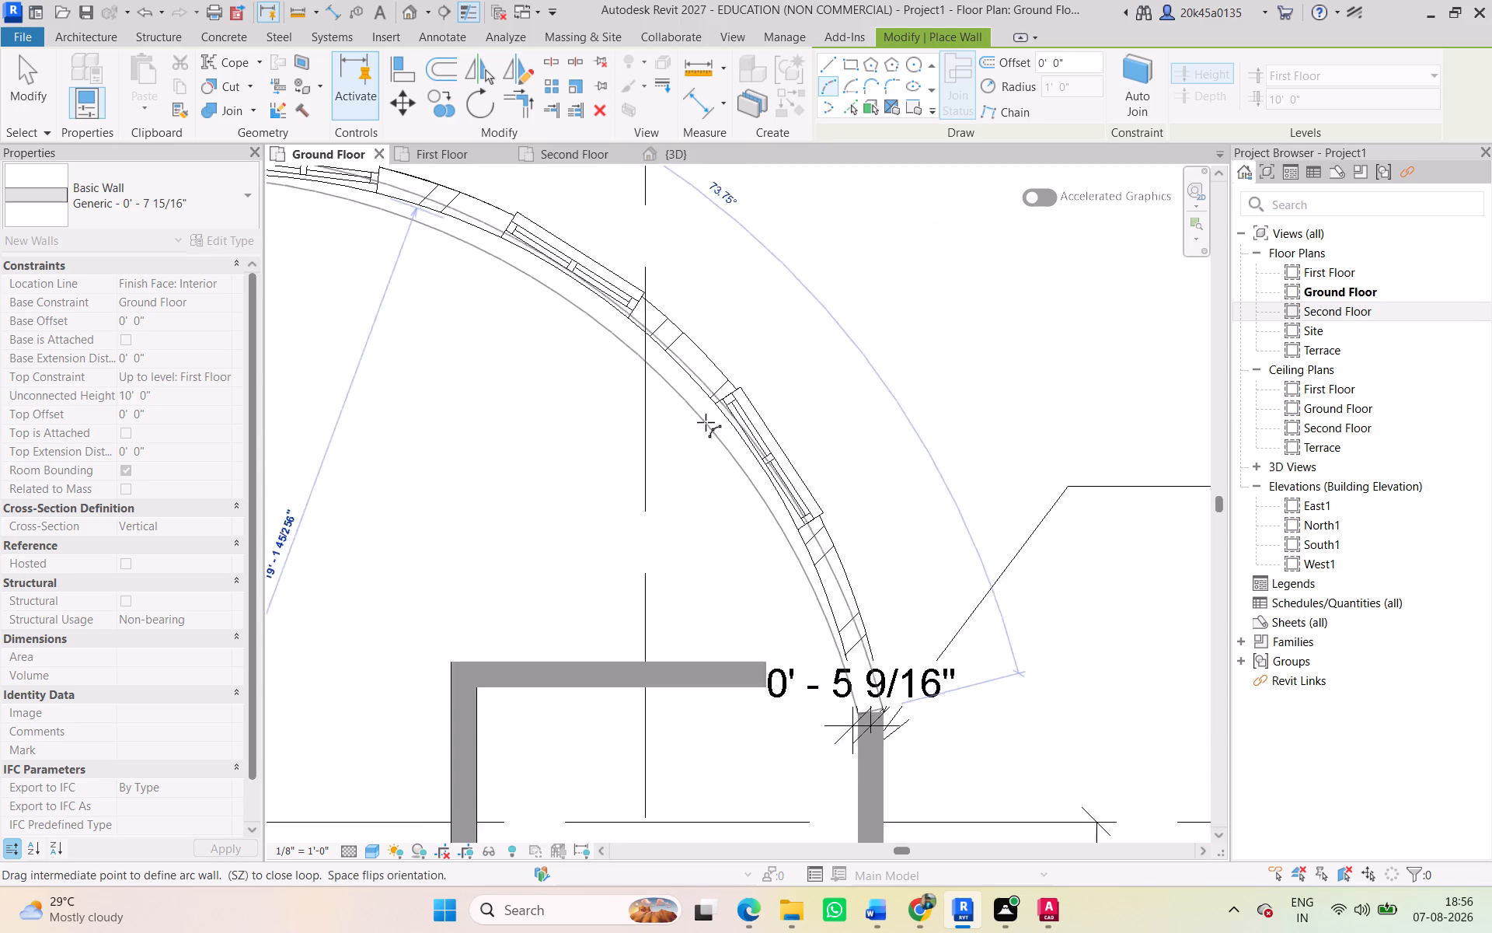
middle_click_drag(706, 421, 827, 617)
scroll(821, 605, "up", 1)
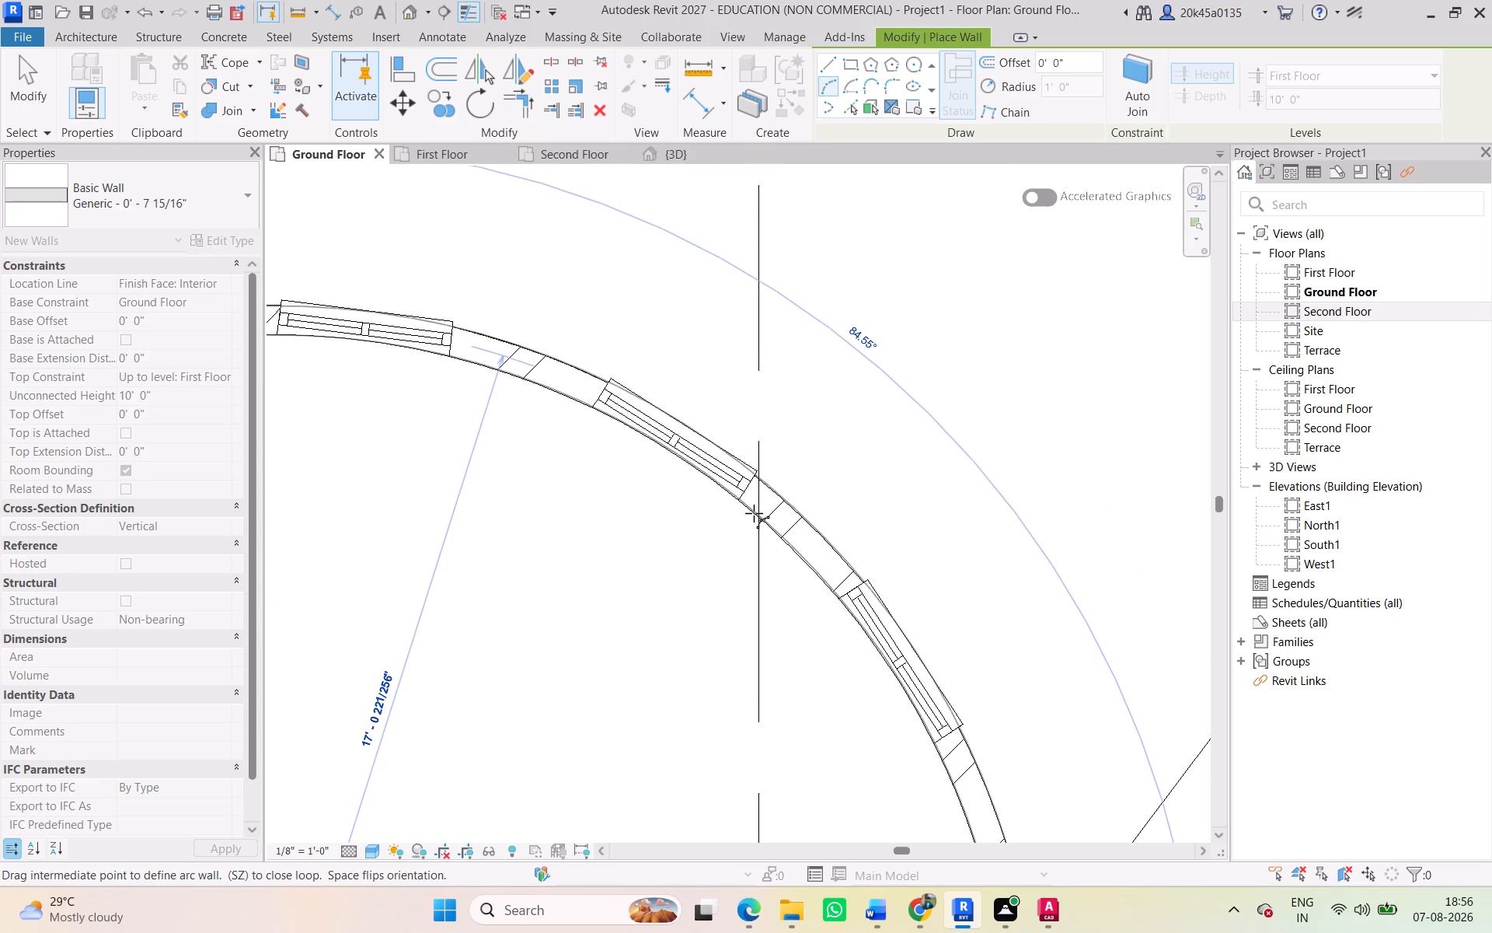
left_click(754, 513)
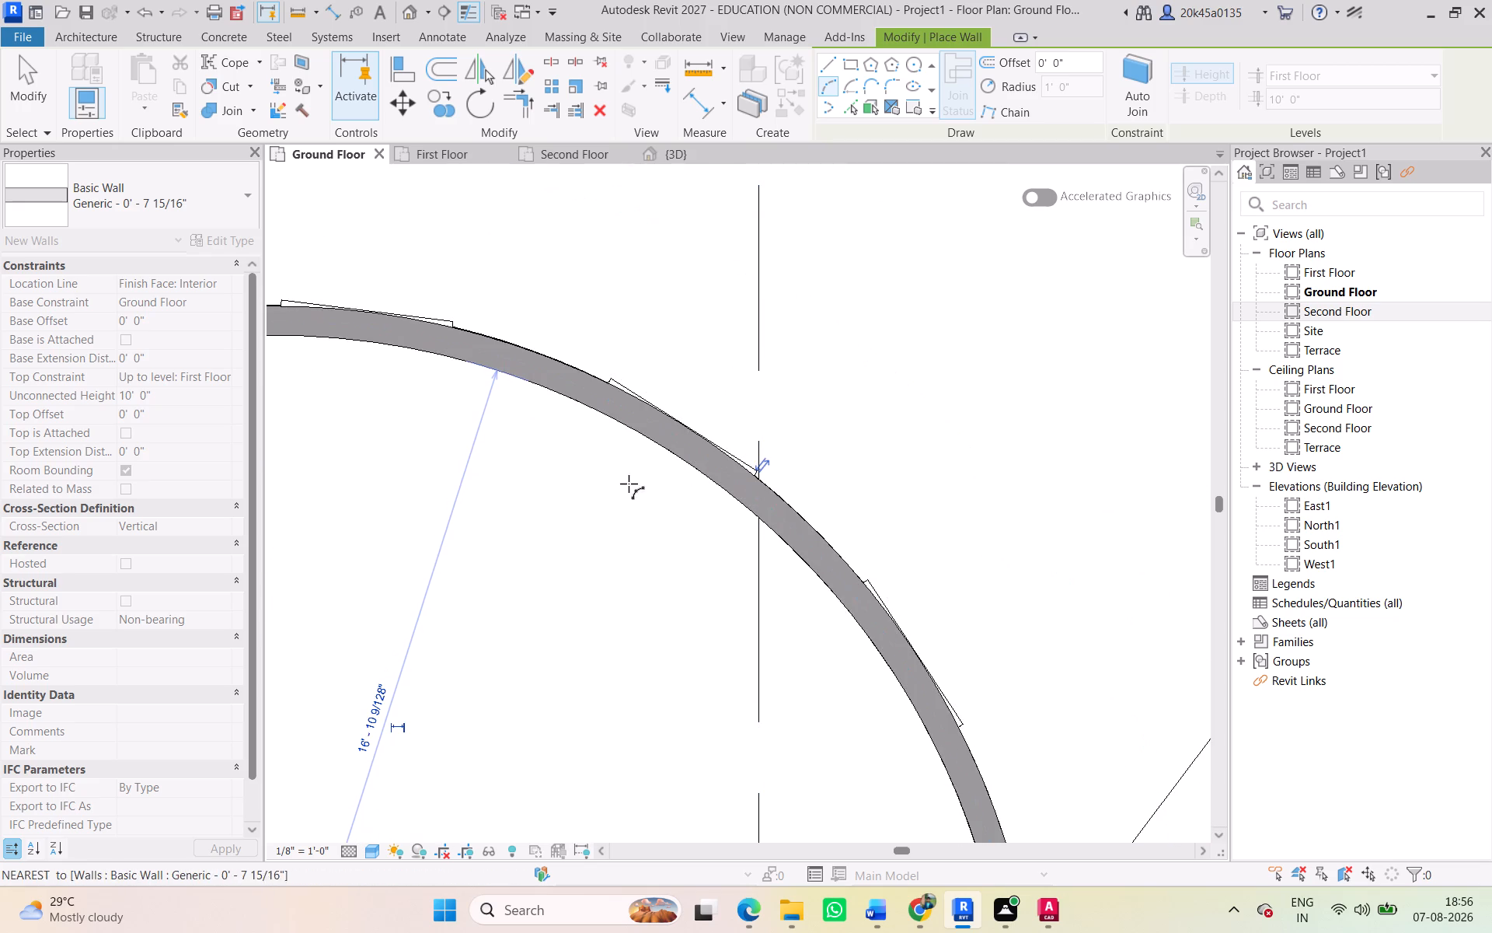
scroll(620, 481, "down", 8)
middle_click_drag(631, 481, 661, 381)
scroll(741, 480, "up", 6)
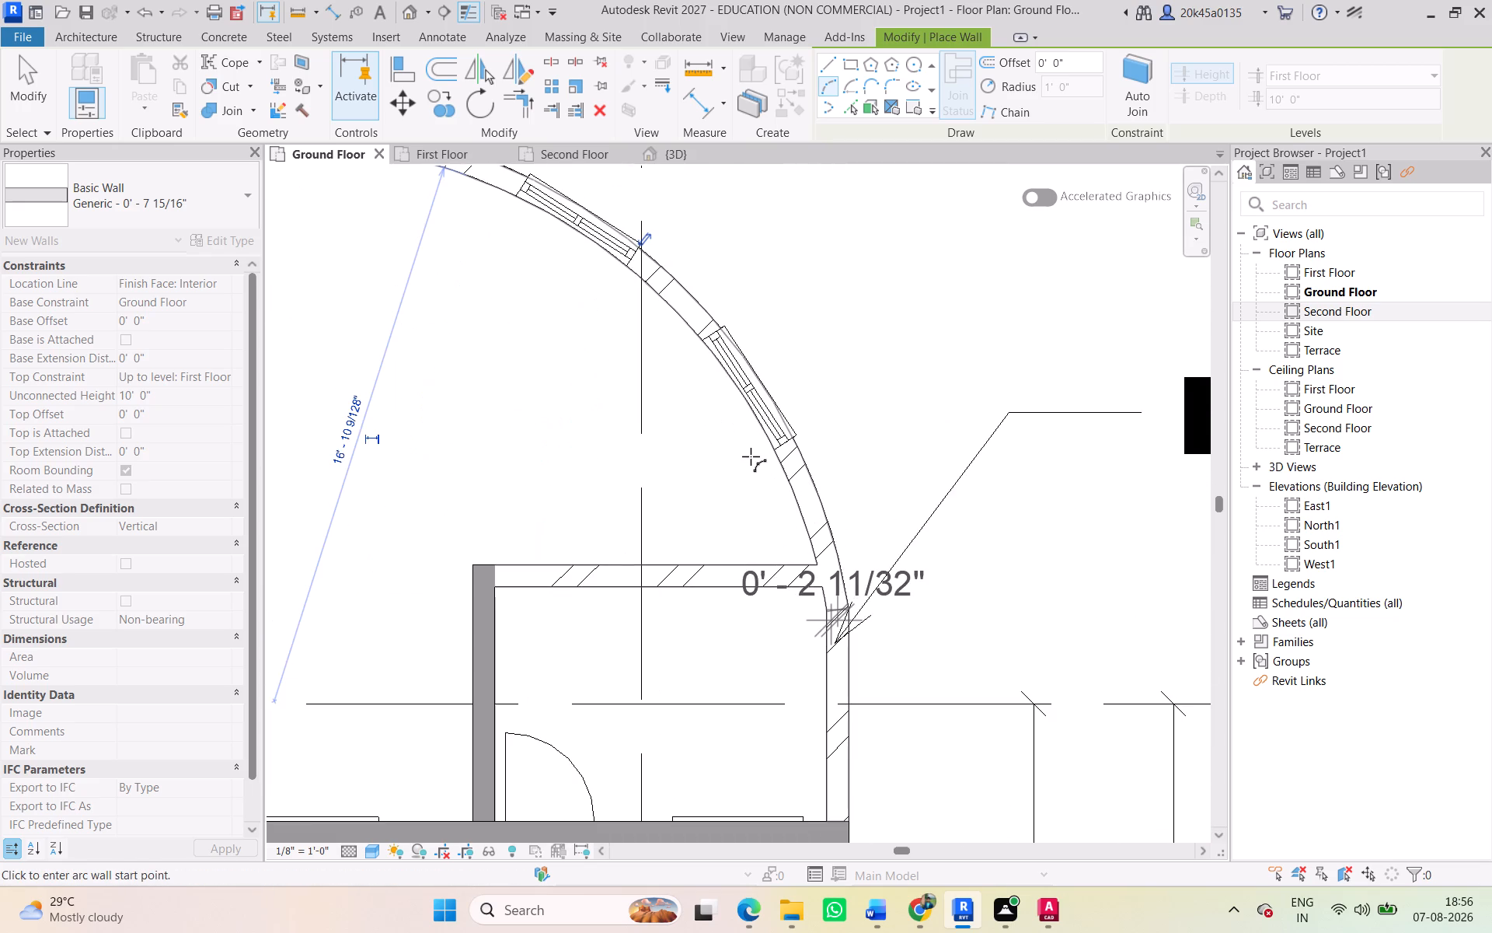
scroll(751, 454, "down", 4)
left_click(19, 82)
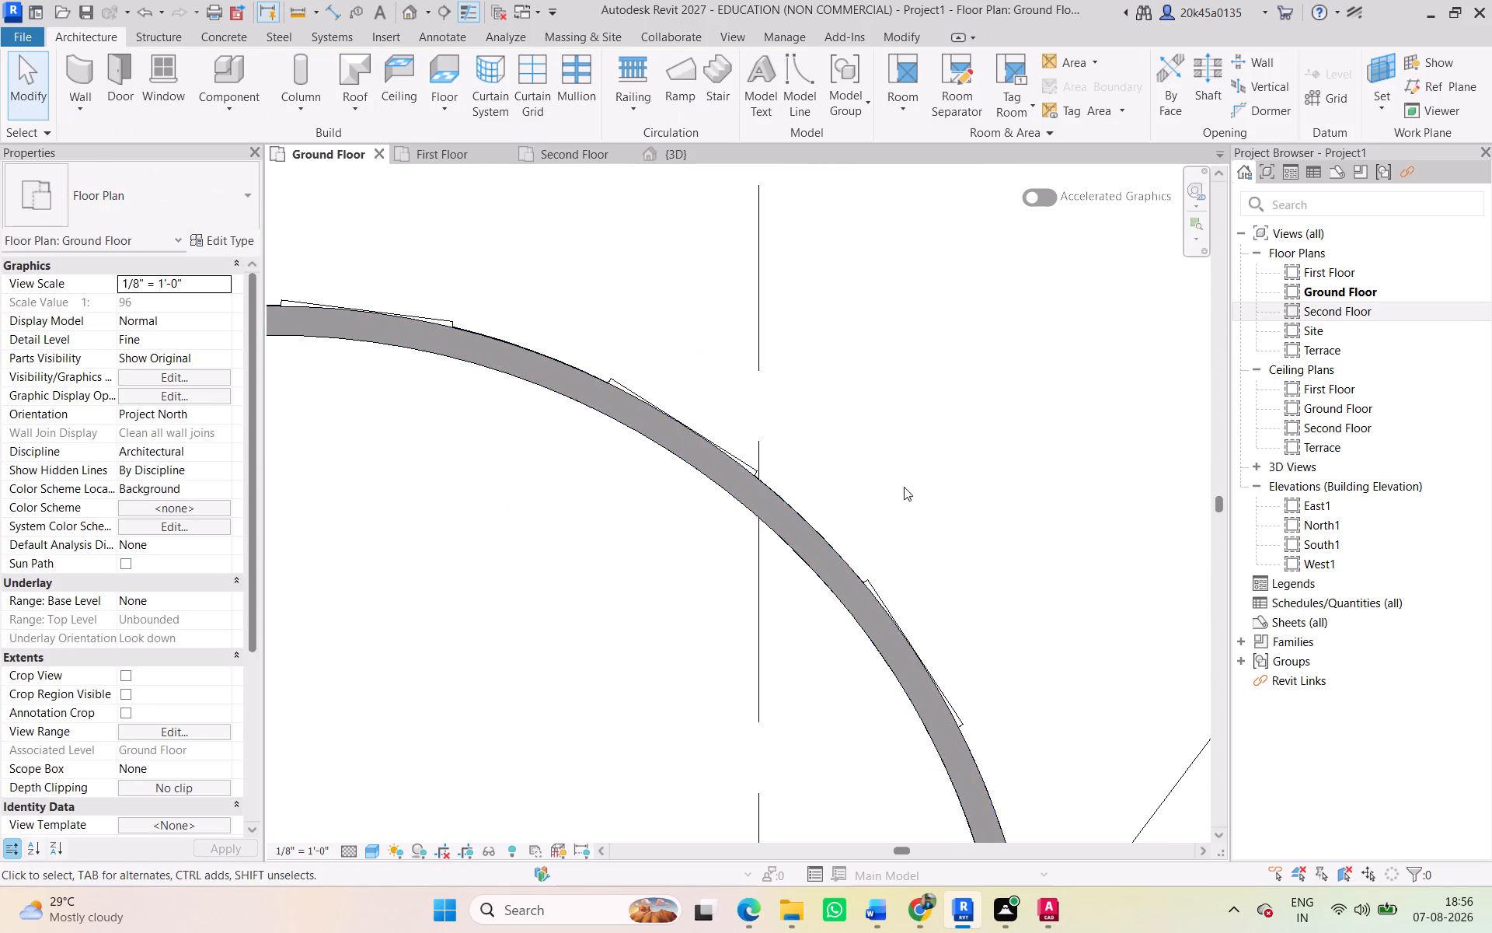
Delete the dimension at the junction of the large curved wall and the east wall.
scroll(905, 488, "down", 4)
middle_click_drag(887, 470, 639, 264)
scroll(741, 483, "up", 5)
middle_click_drag(723, 466, 722, 379)
left_click(782, 426)
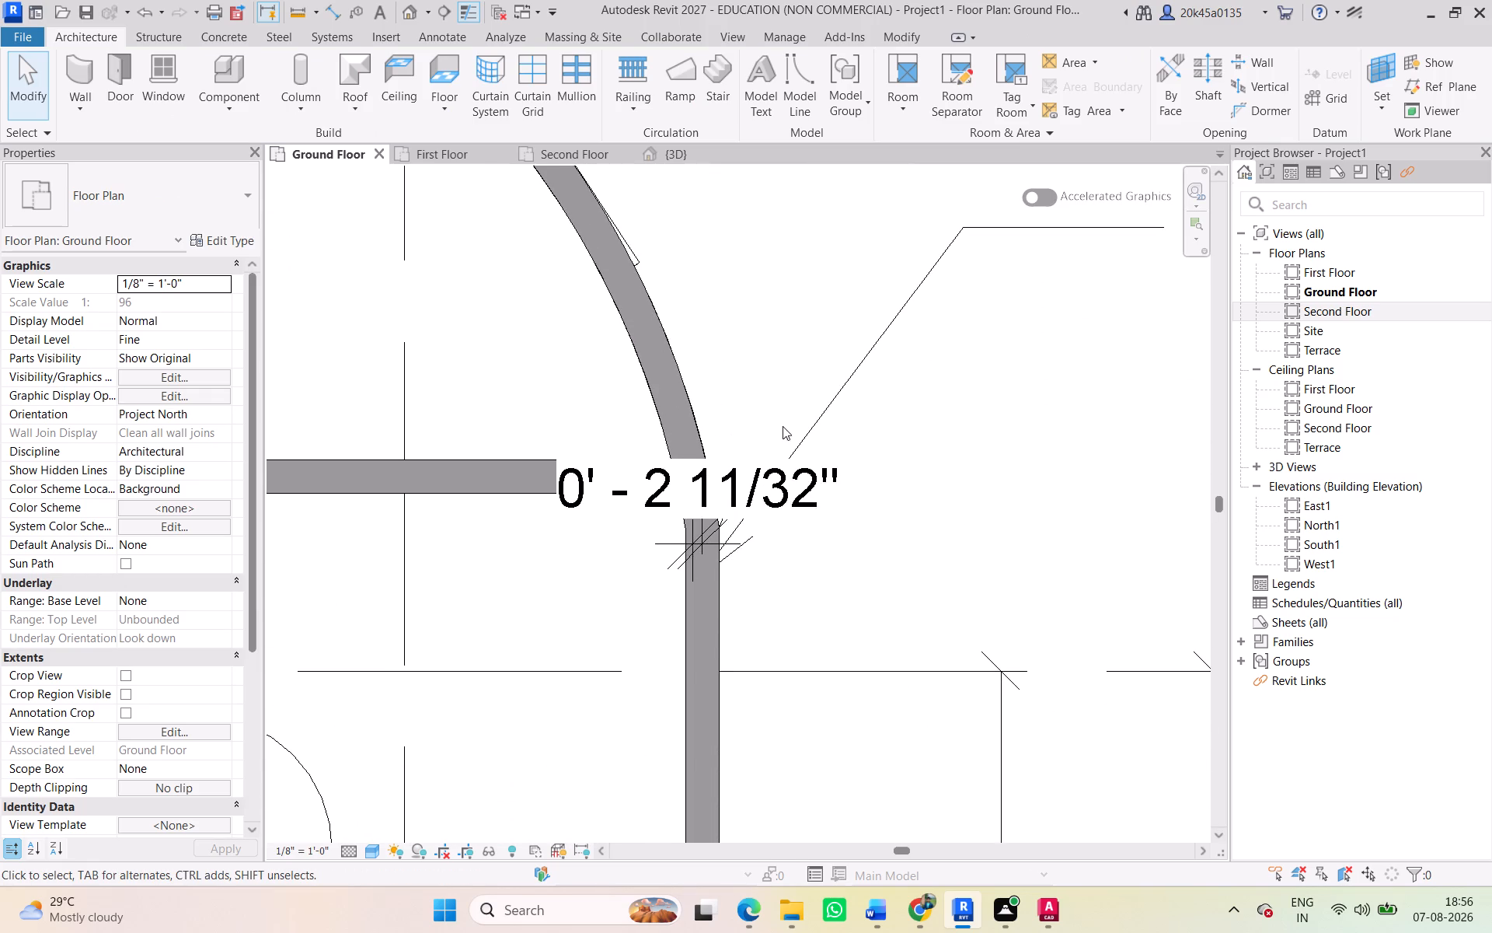
left_click(774, 480)
key("Delete")
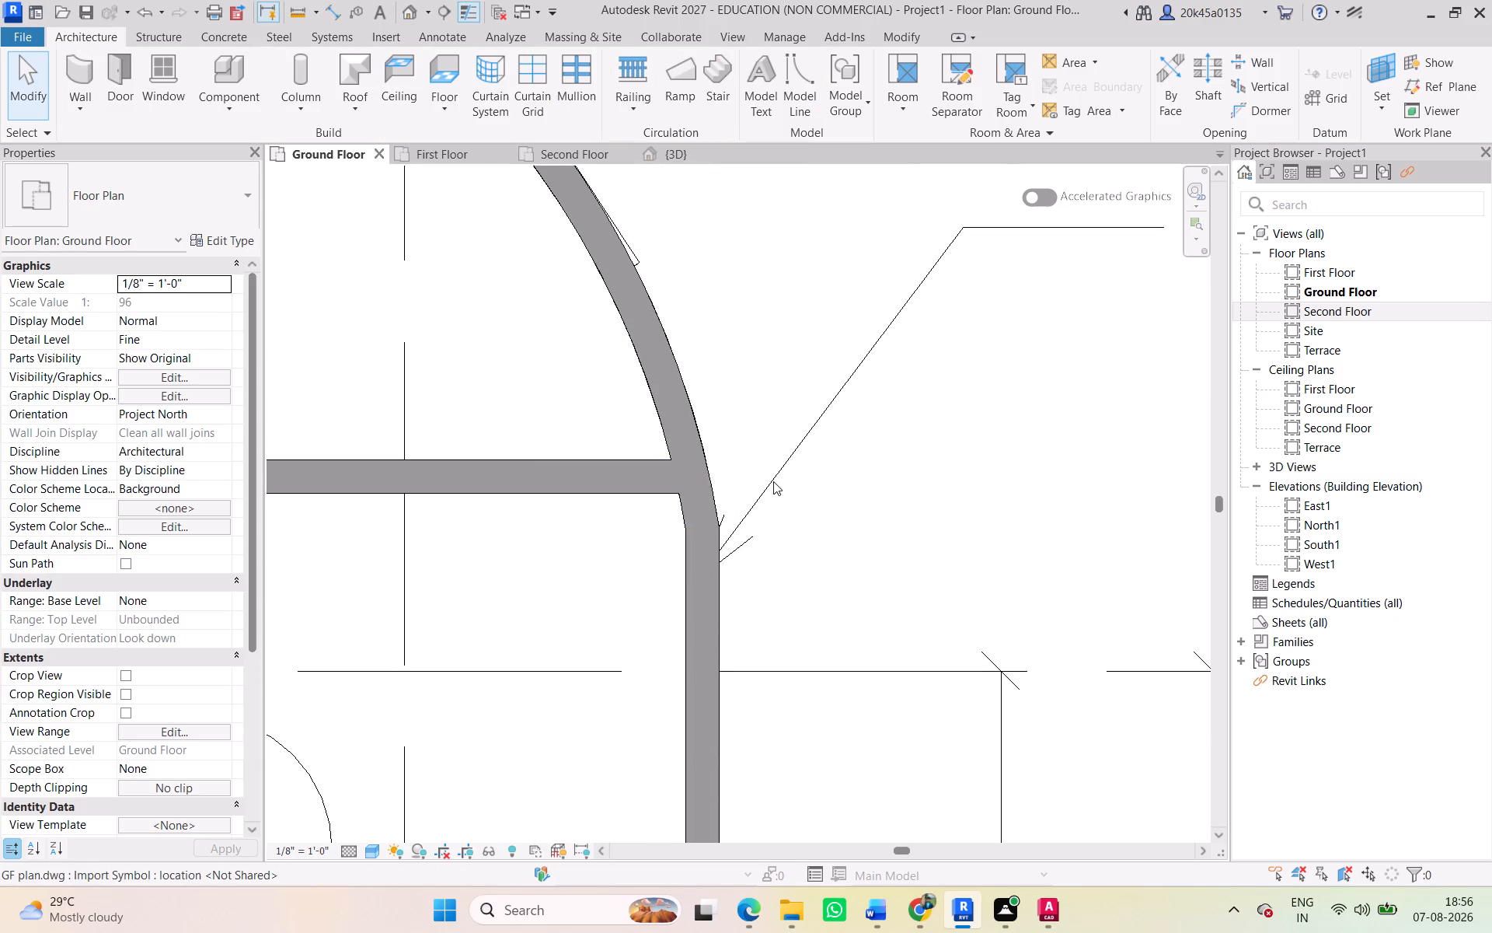
Examine the joint between the large curved wall and the east wall.
scroll(773, 481, "down", 4)
middle_click(764, 480)
scroll(734, 485, "up", 9)
left_click(741, 491)
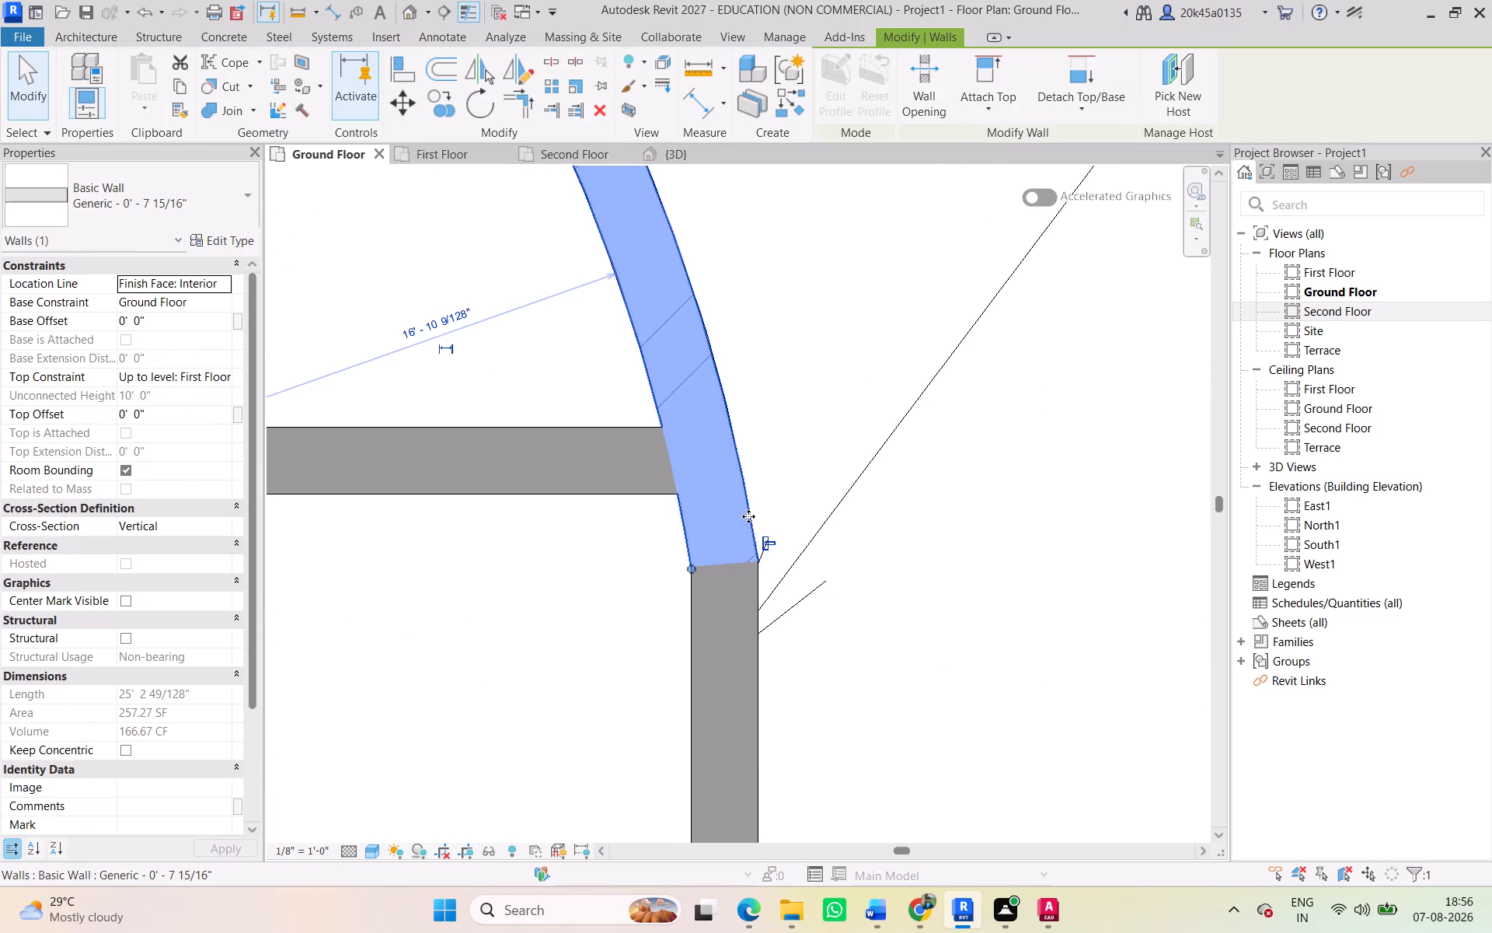
scroll(755, 551, "up", 5)
left_click(793, 441)
scroll(755, 519, "up", 5)
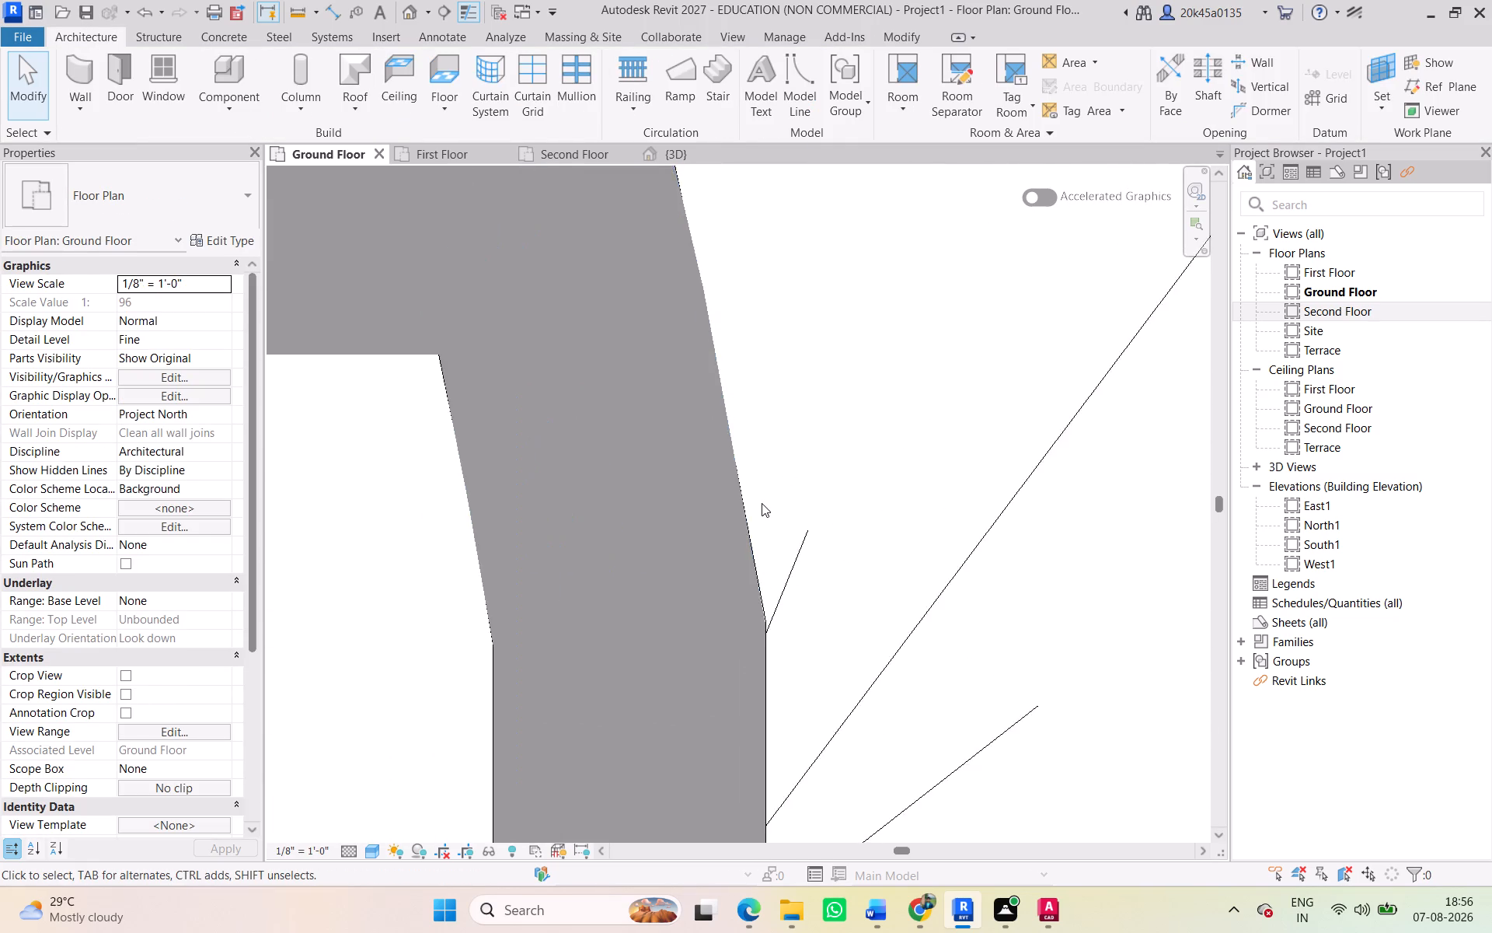
scroll(762, 503, "up", 1)
Start a Start-End-Radius Arc wall with the Generic 7 15/16" type up to First Floor at the east boundary gate.
scroll(762, 503, "down", 13)
middle_click_drag(759, 487, 759, 355)
scroll(776, 410, "down", 6)
middle_click_drag(788, 459, 772, 292)
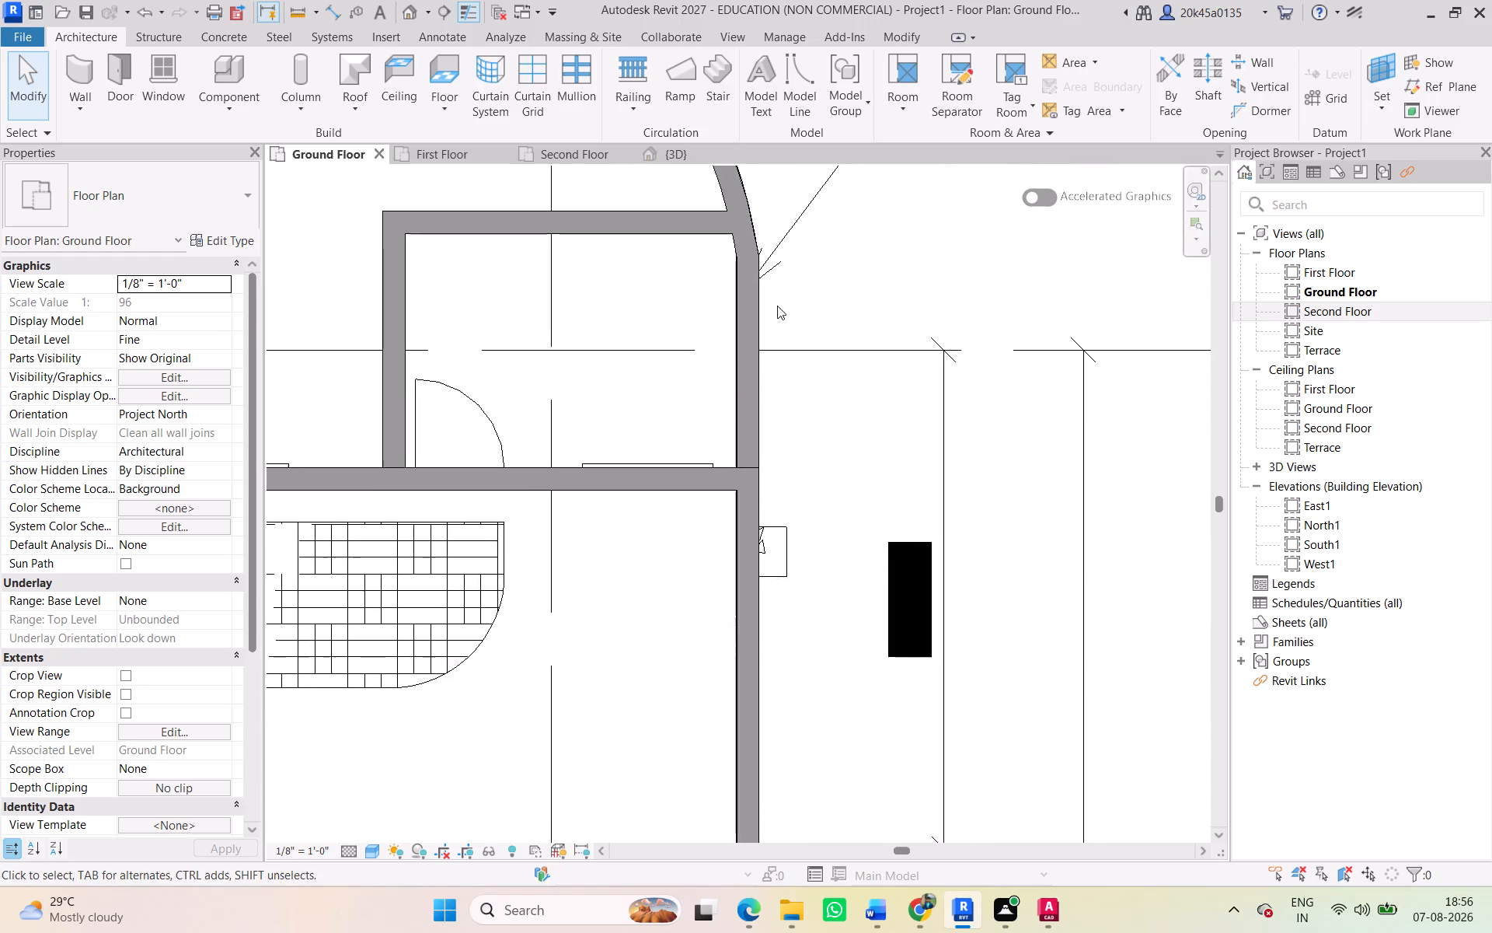
scroll(813, 468, "down", 6)
middle_click_drag(825, 481, 827, 388)
middle_click_drag(824, 558, 820, 484)
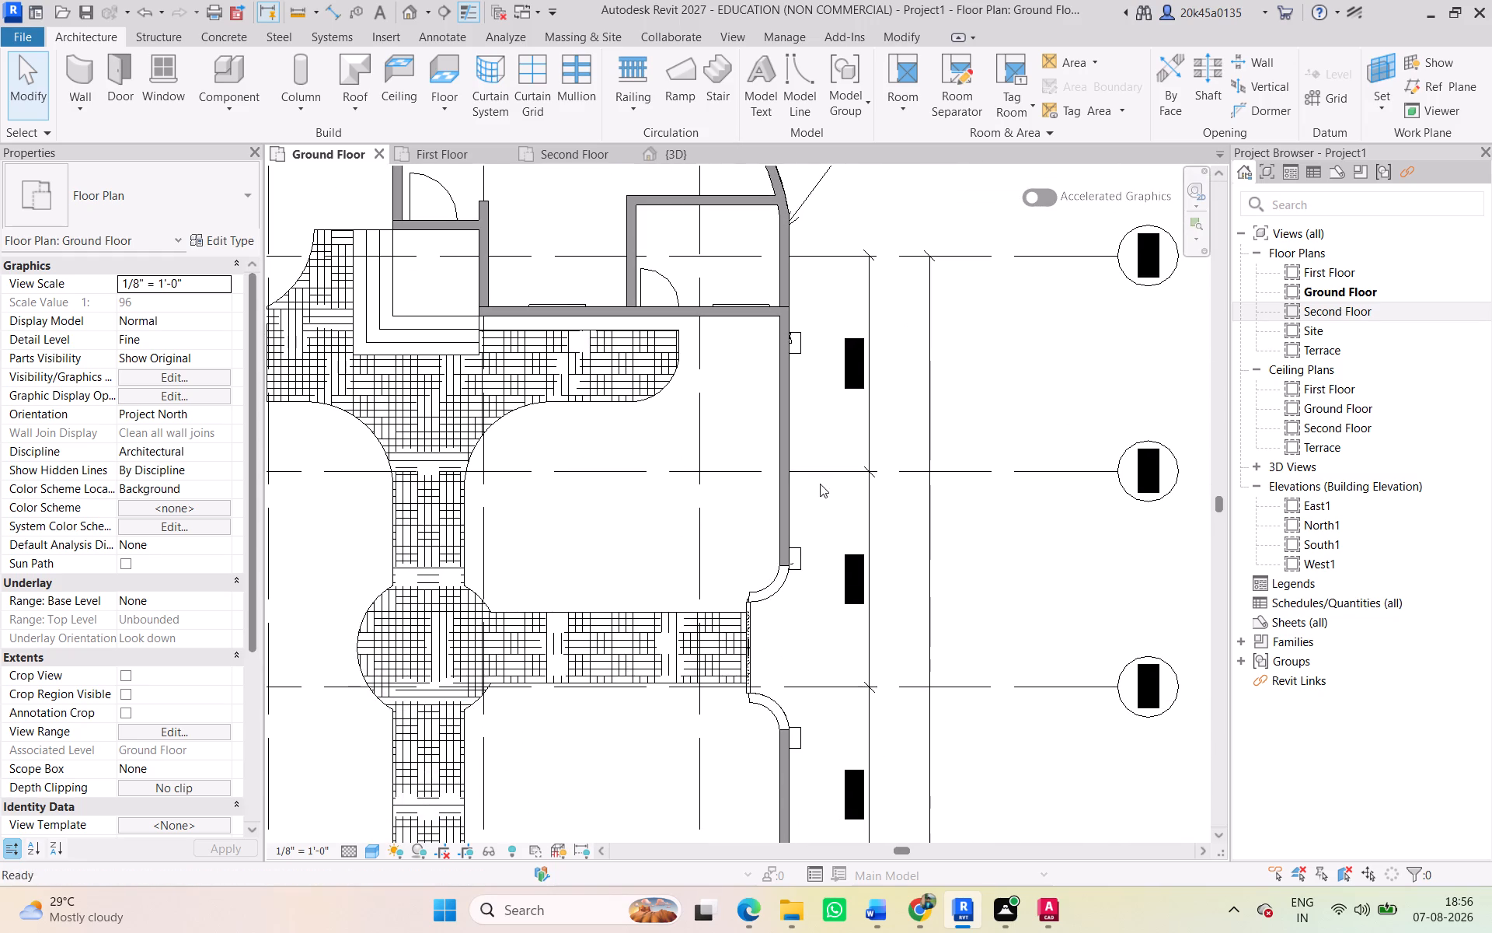
left_click(786, 466)
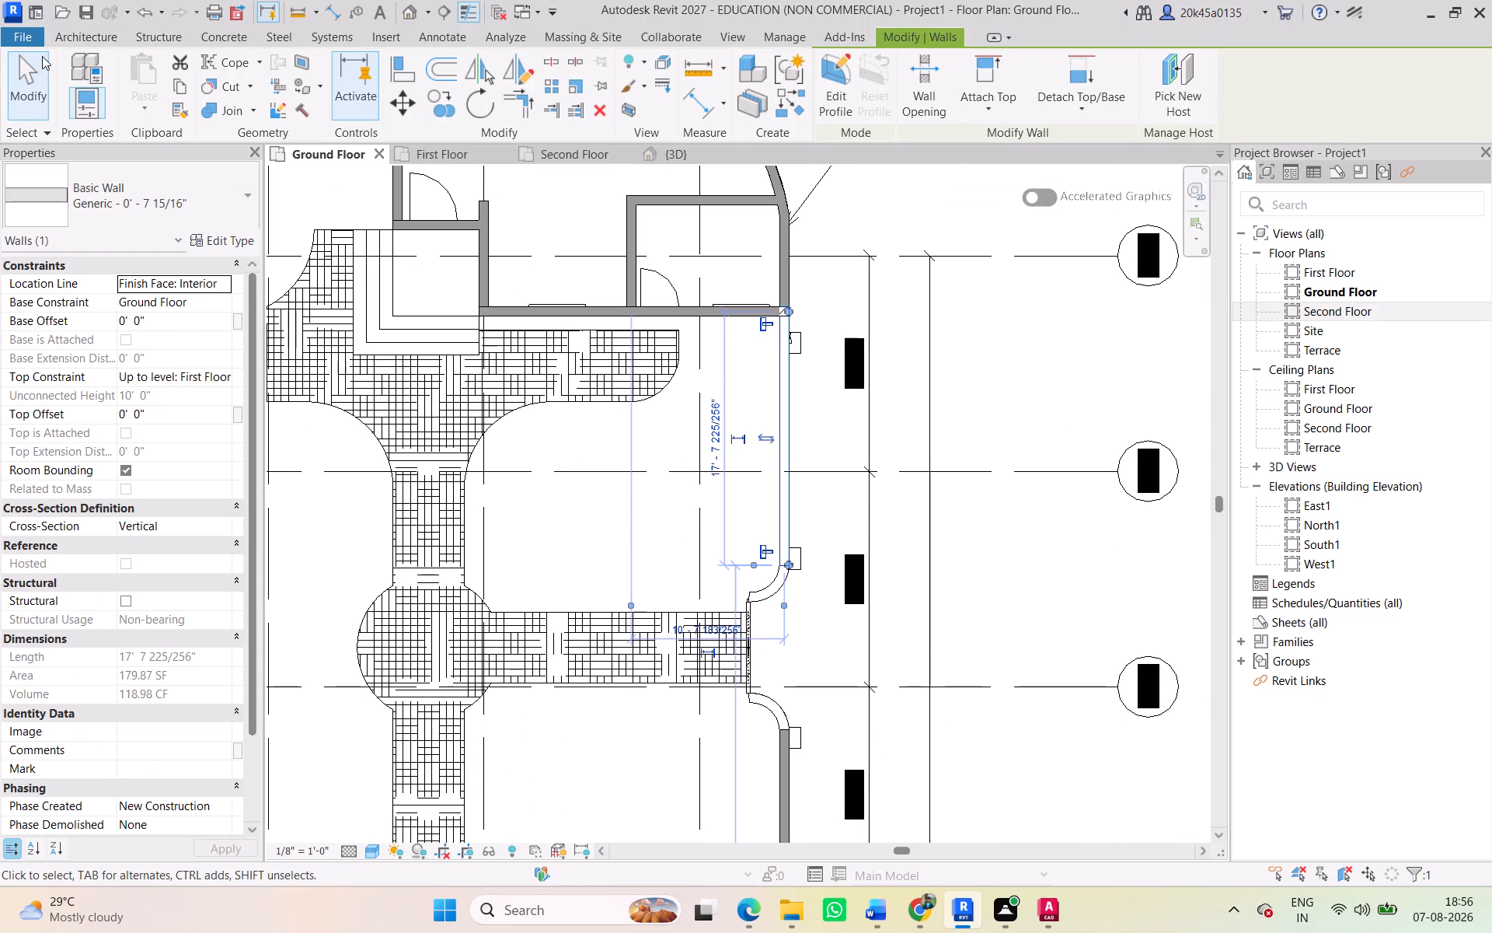
left_click(93, 42)
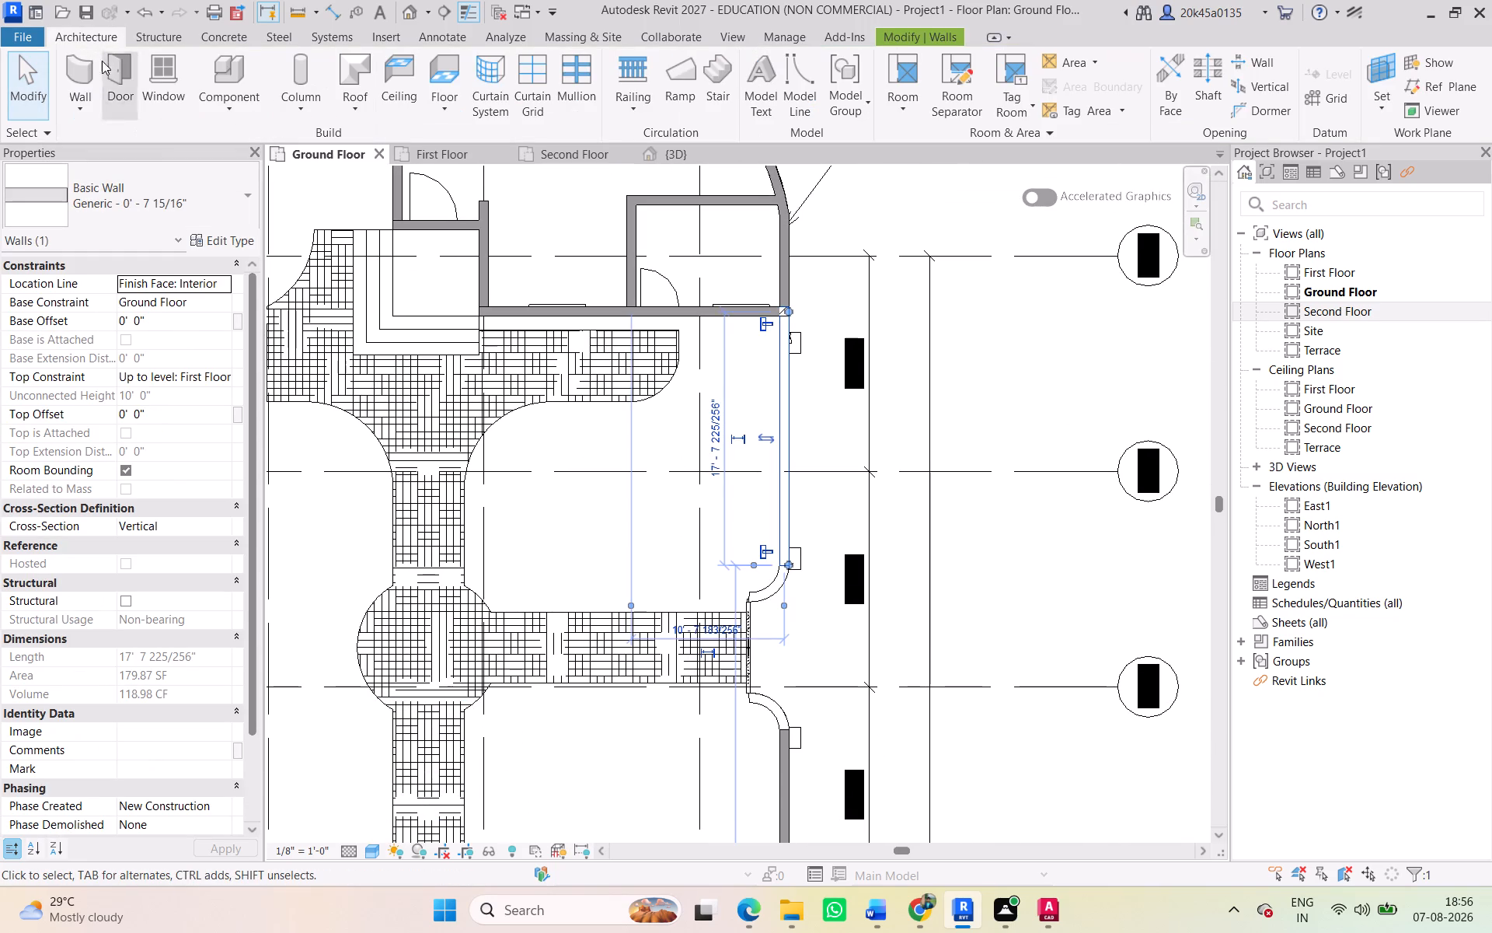
left_click(92, 86)
scroll(806, 379, "up", 2)
scroll(809, 383, "down", 2)
middle_click_drag(815, 384, 820, 312)
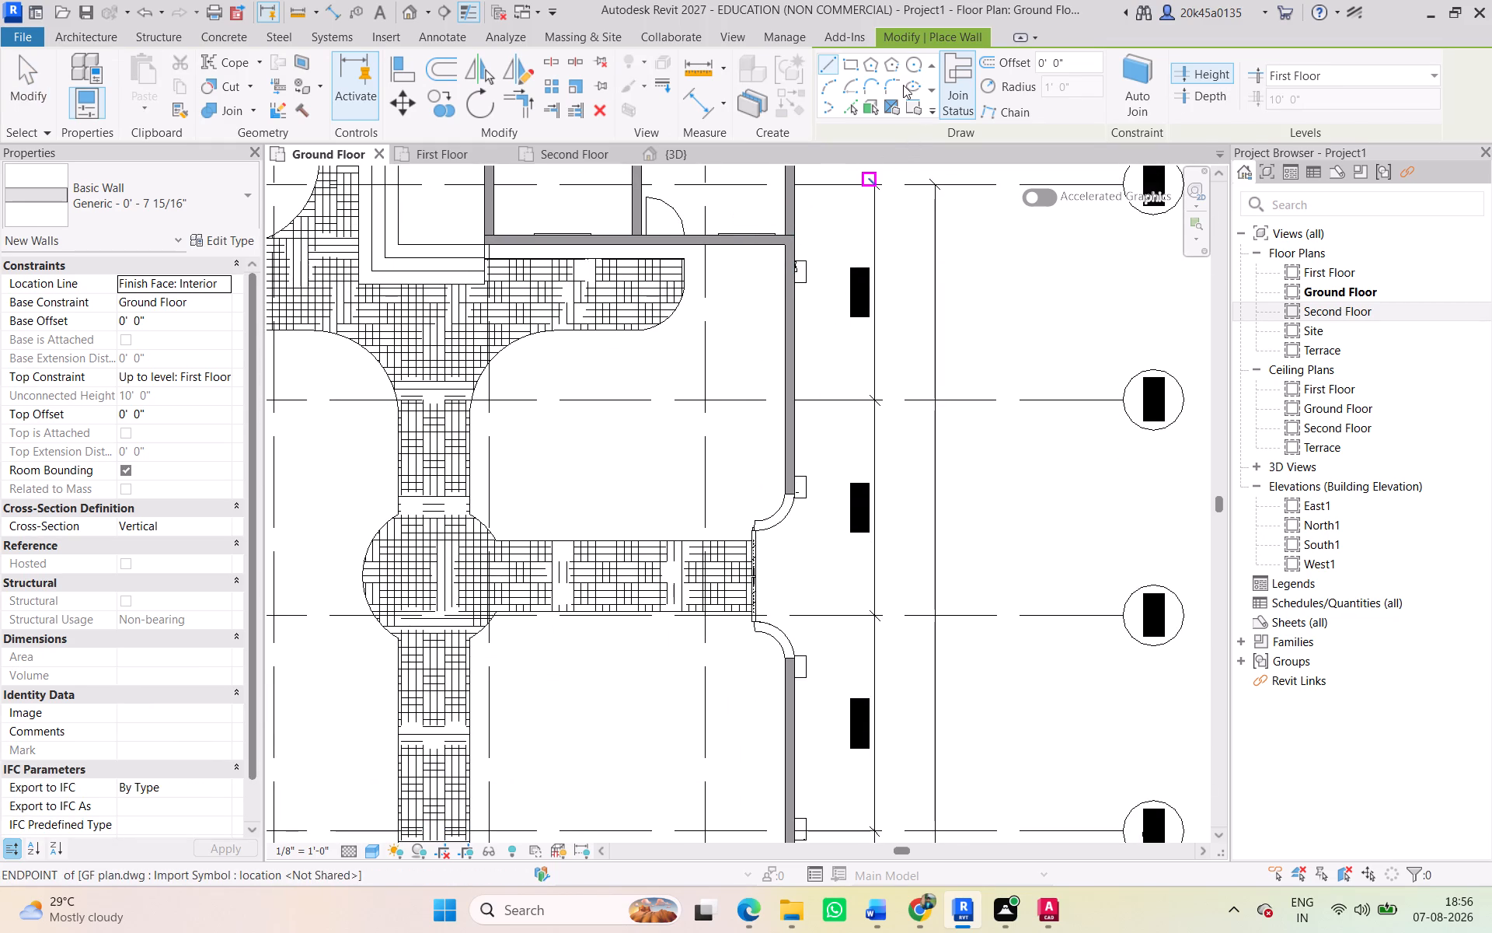
left_click(833, 87)
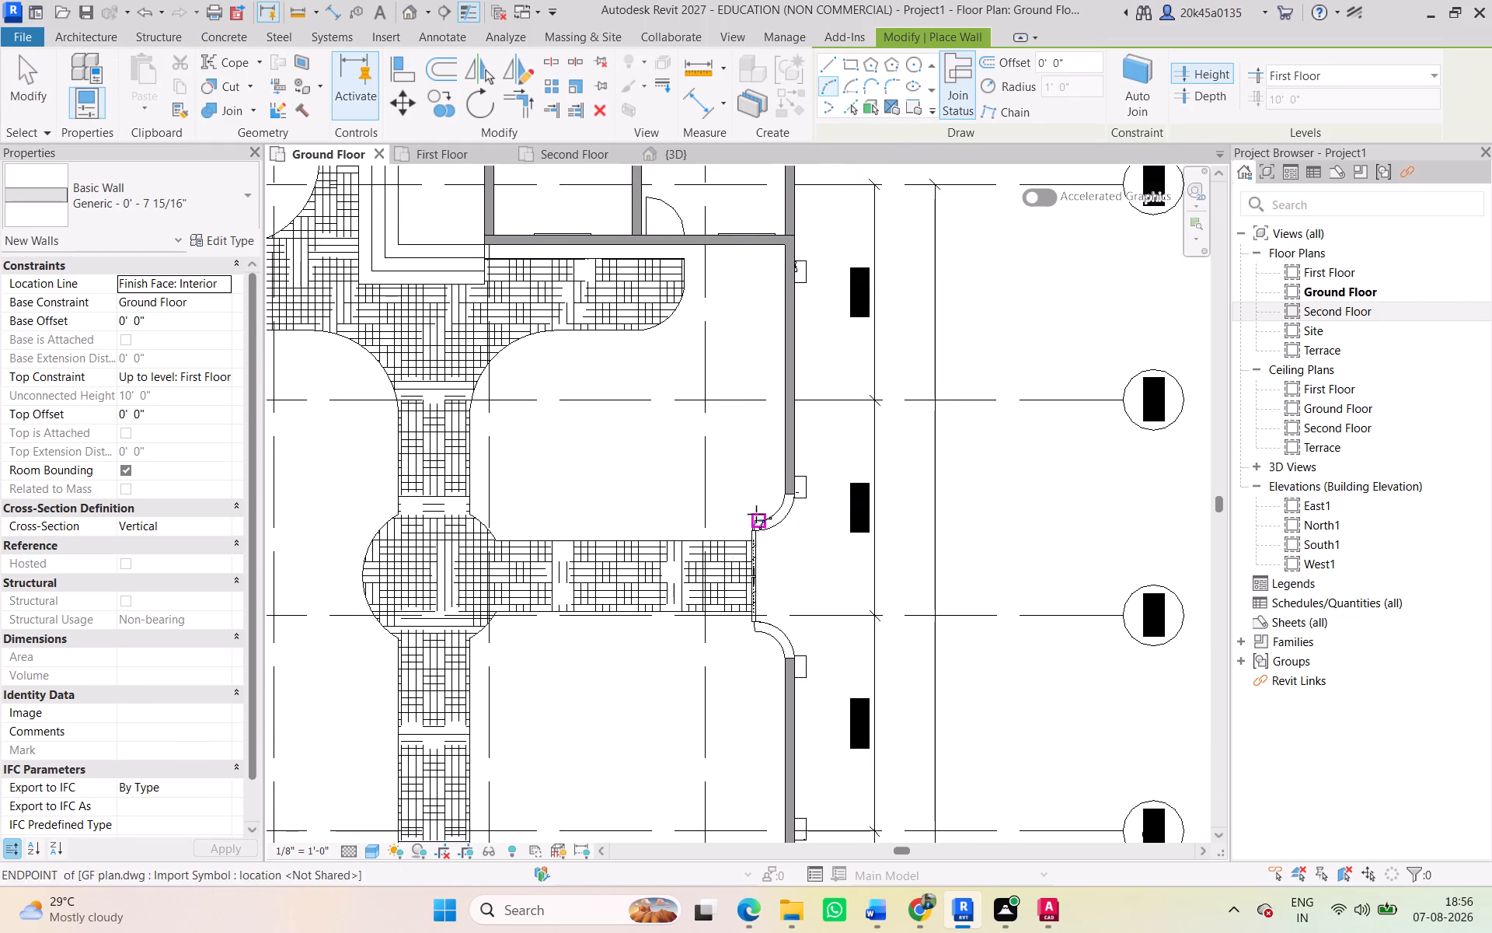
scroll(755, 510, "up", 13)
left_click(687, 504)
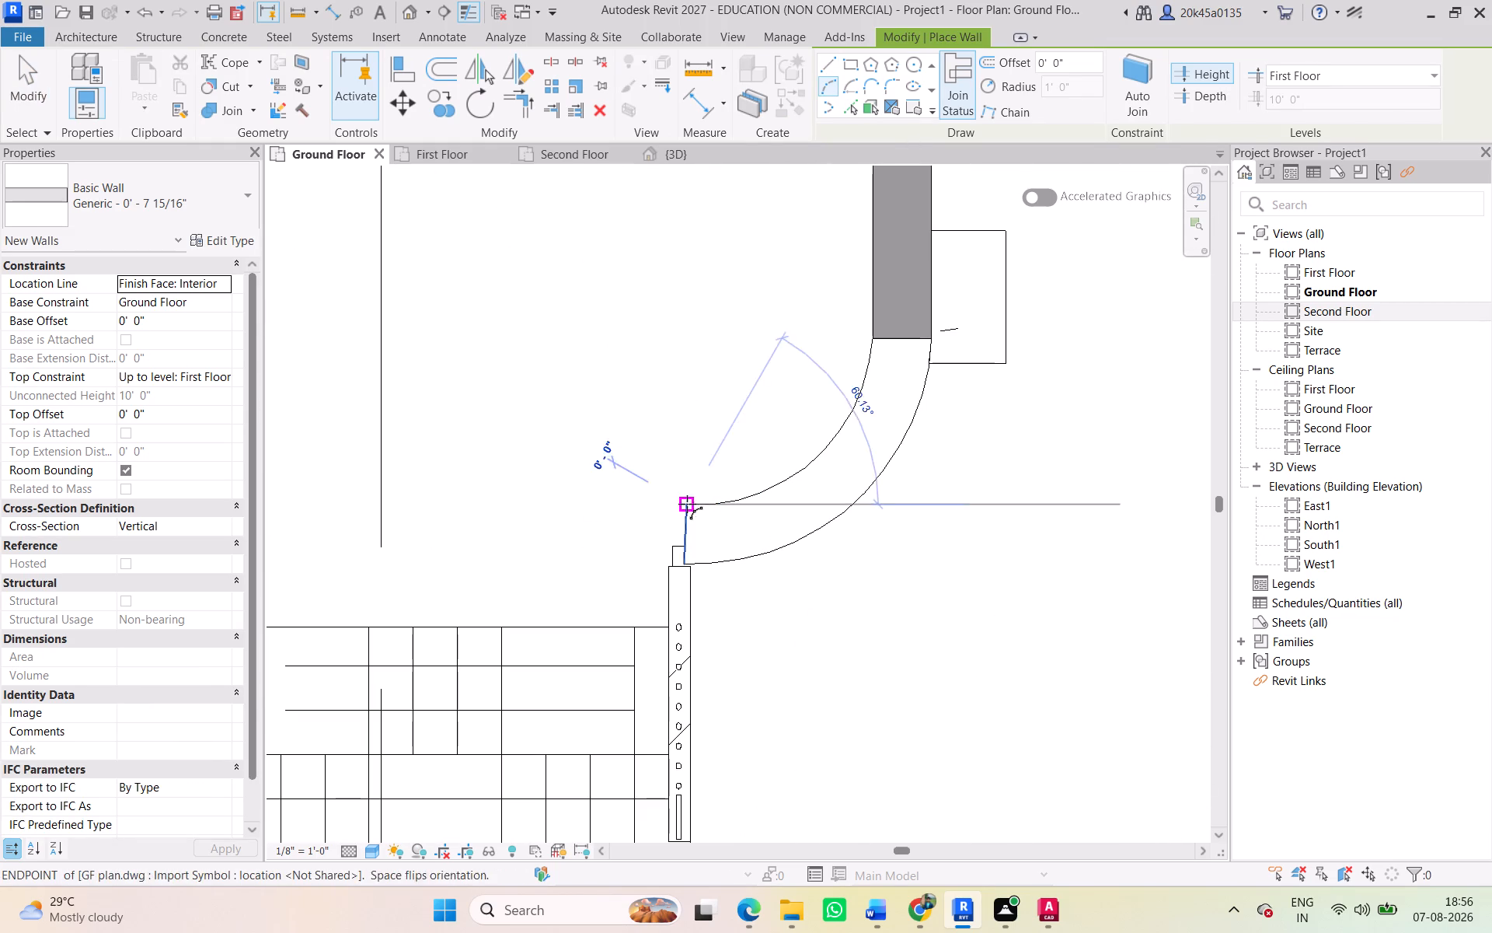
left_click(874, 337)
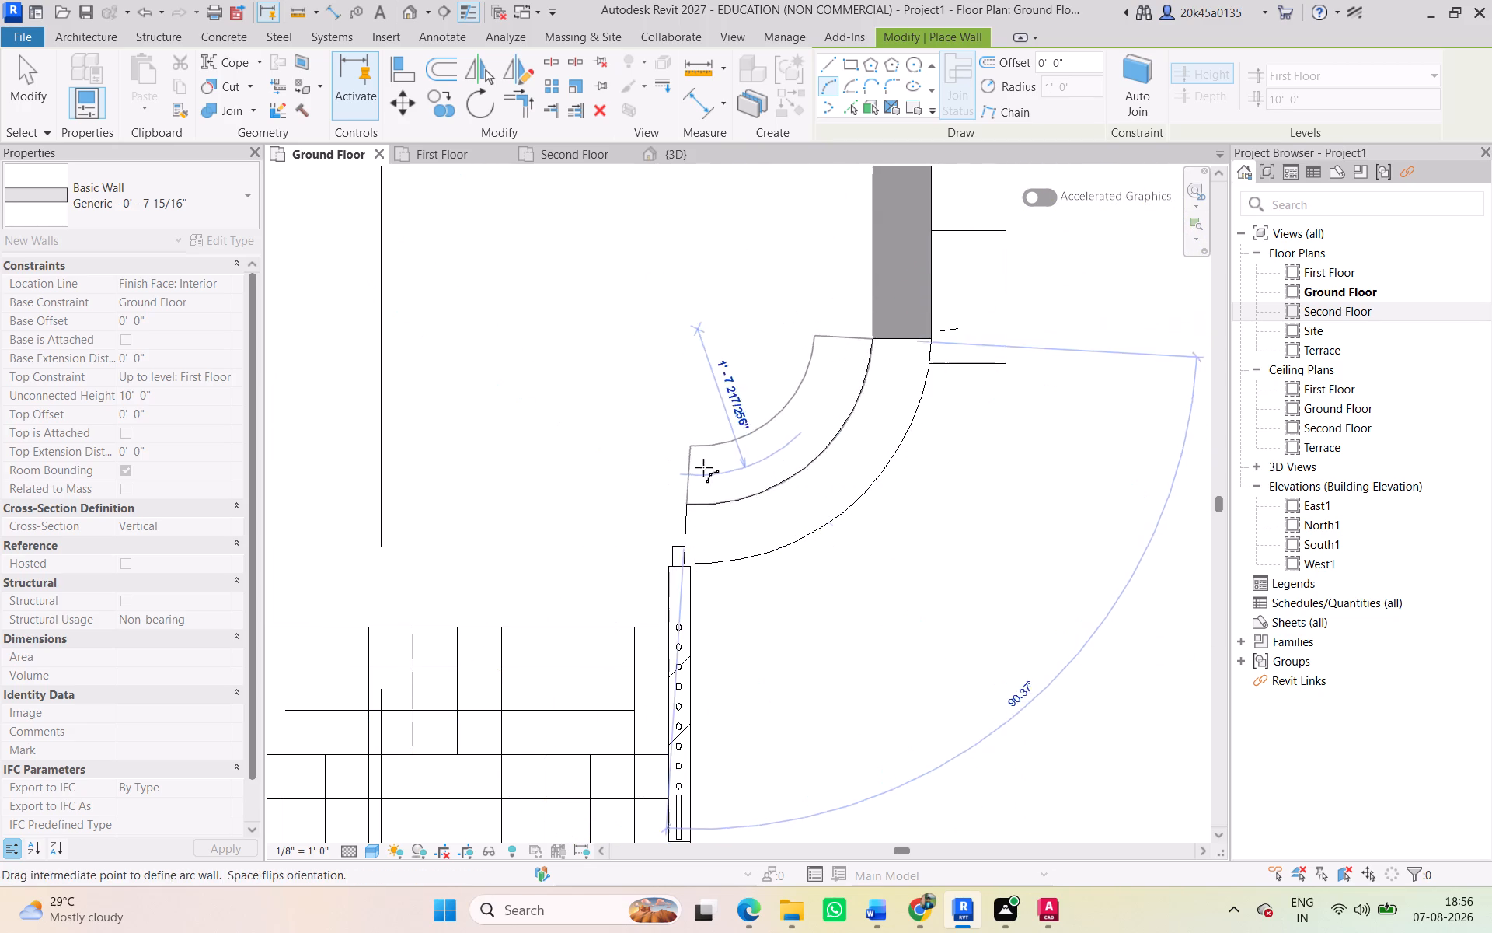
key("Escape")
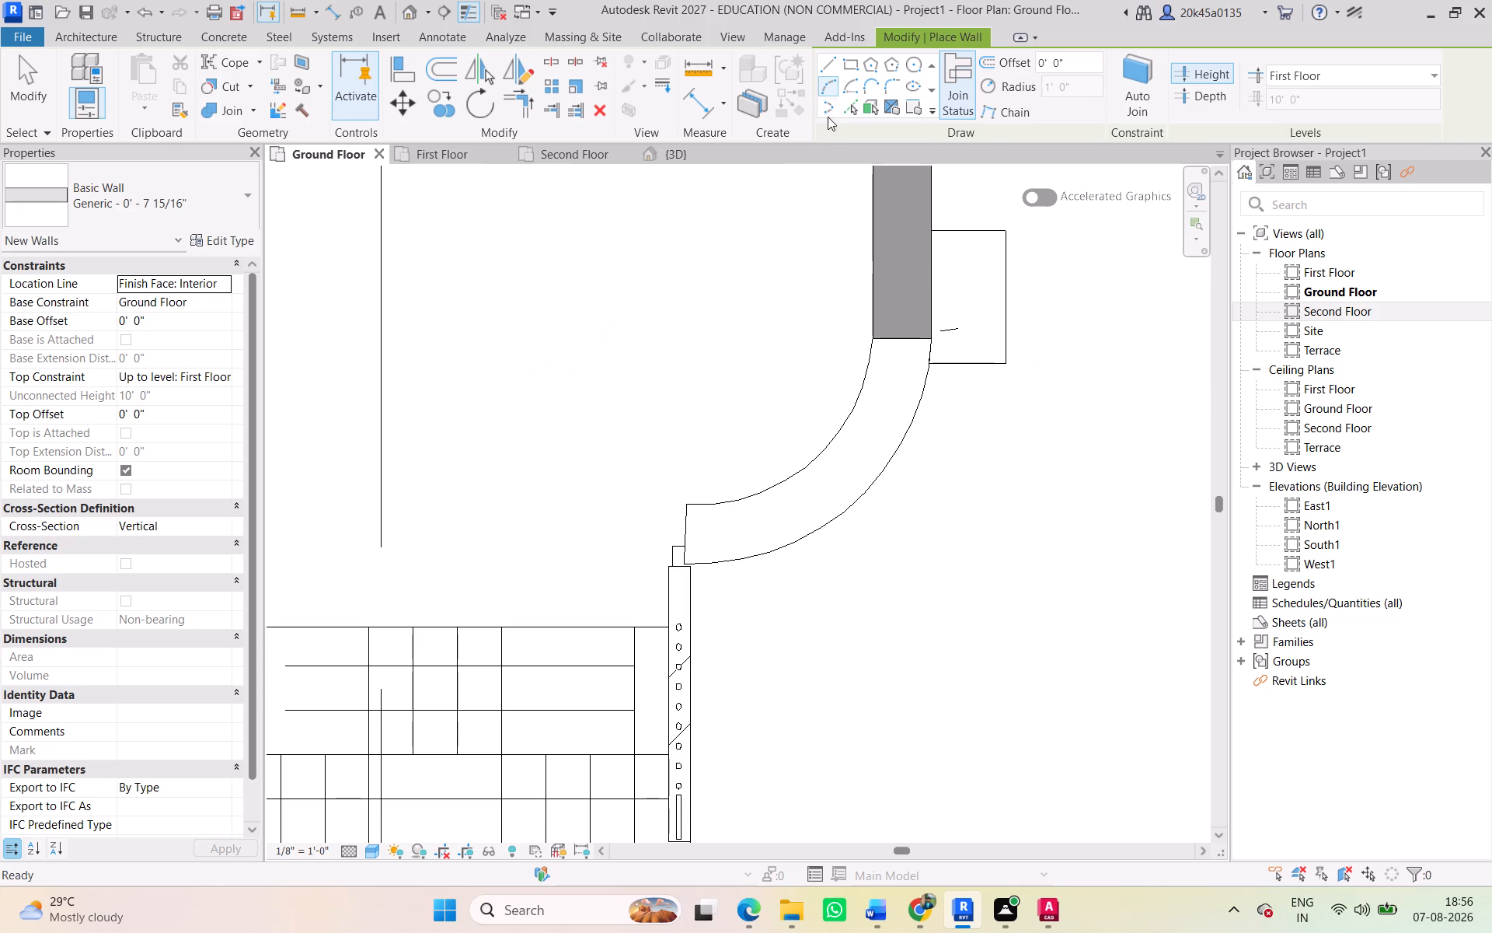
Draw the curved wall north of the gate along its outer face, radius about 2'-8", ending at the east wall's outer corner.
scroll(688, 564, "up", 9)
left_click(672, 564)
scroll(818, 564, "down", 3)
middle_click_drag(819, 558, 449, 711)
scroll(692, 567, "down", 3)
middle_click_drag(695, 572, 600, 770)
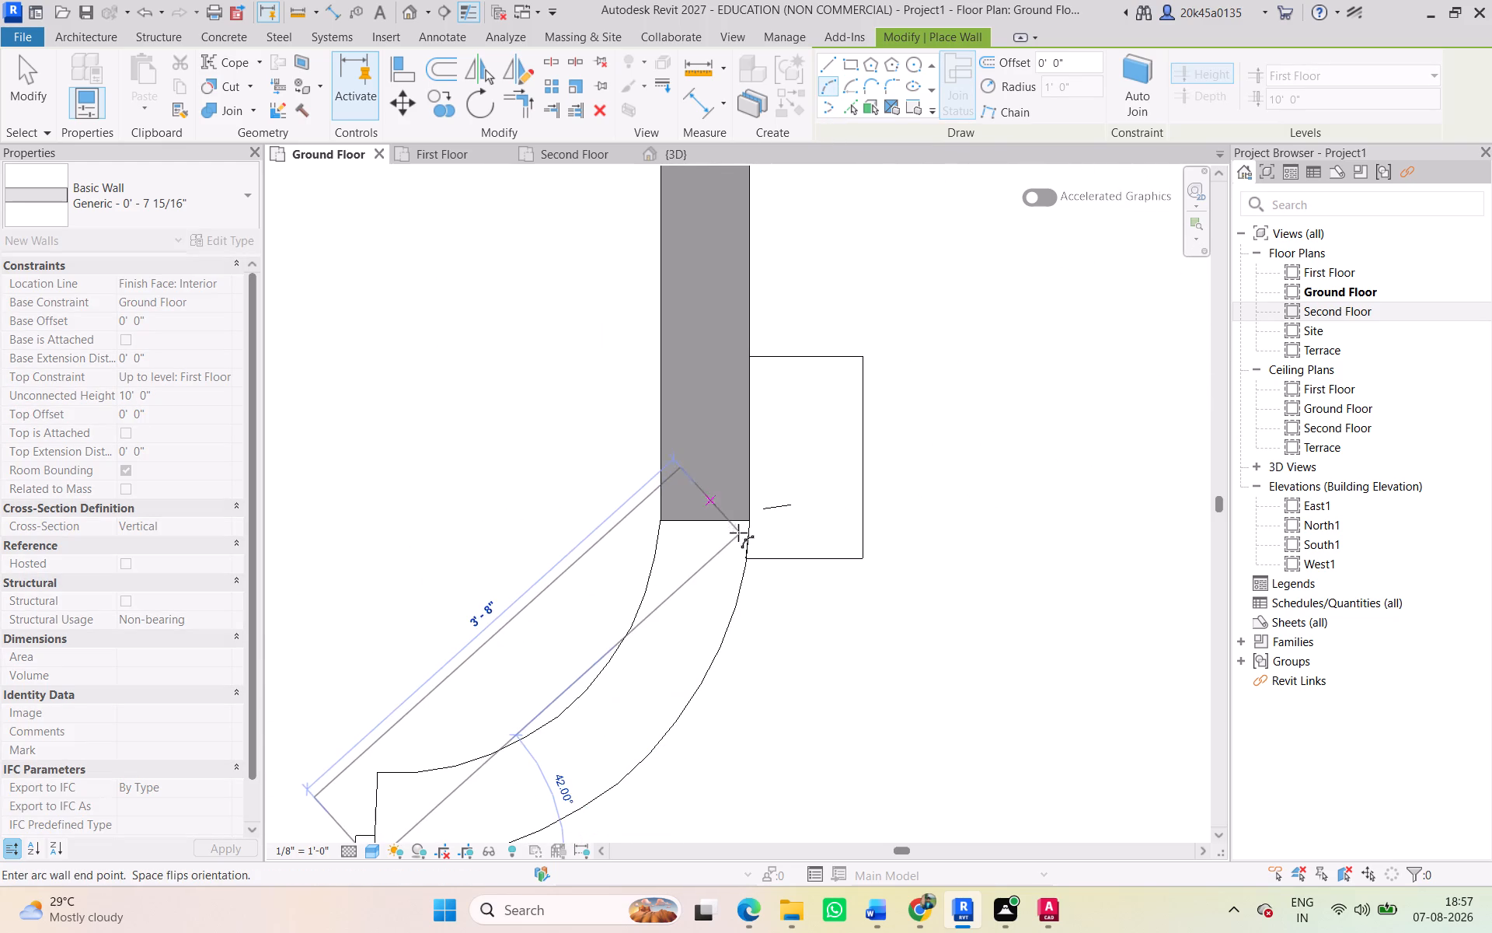
left_click(748, 526)
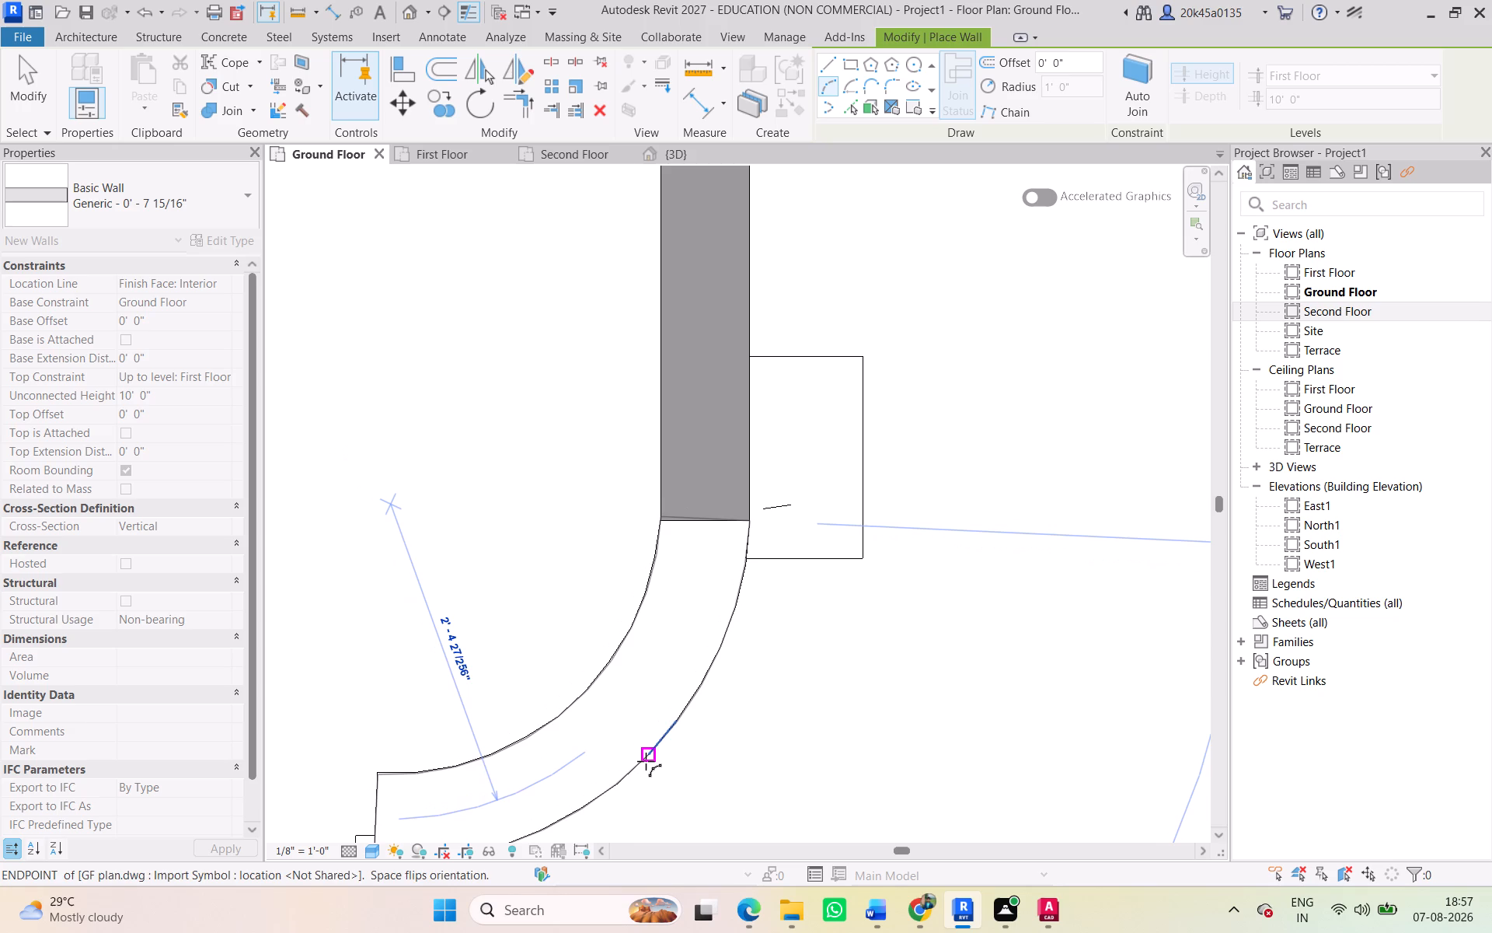
left_click(646, 761)
scroll(591, 721, "down", 1)
middle_click_drag(592, 721, 681, 670)
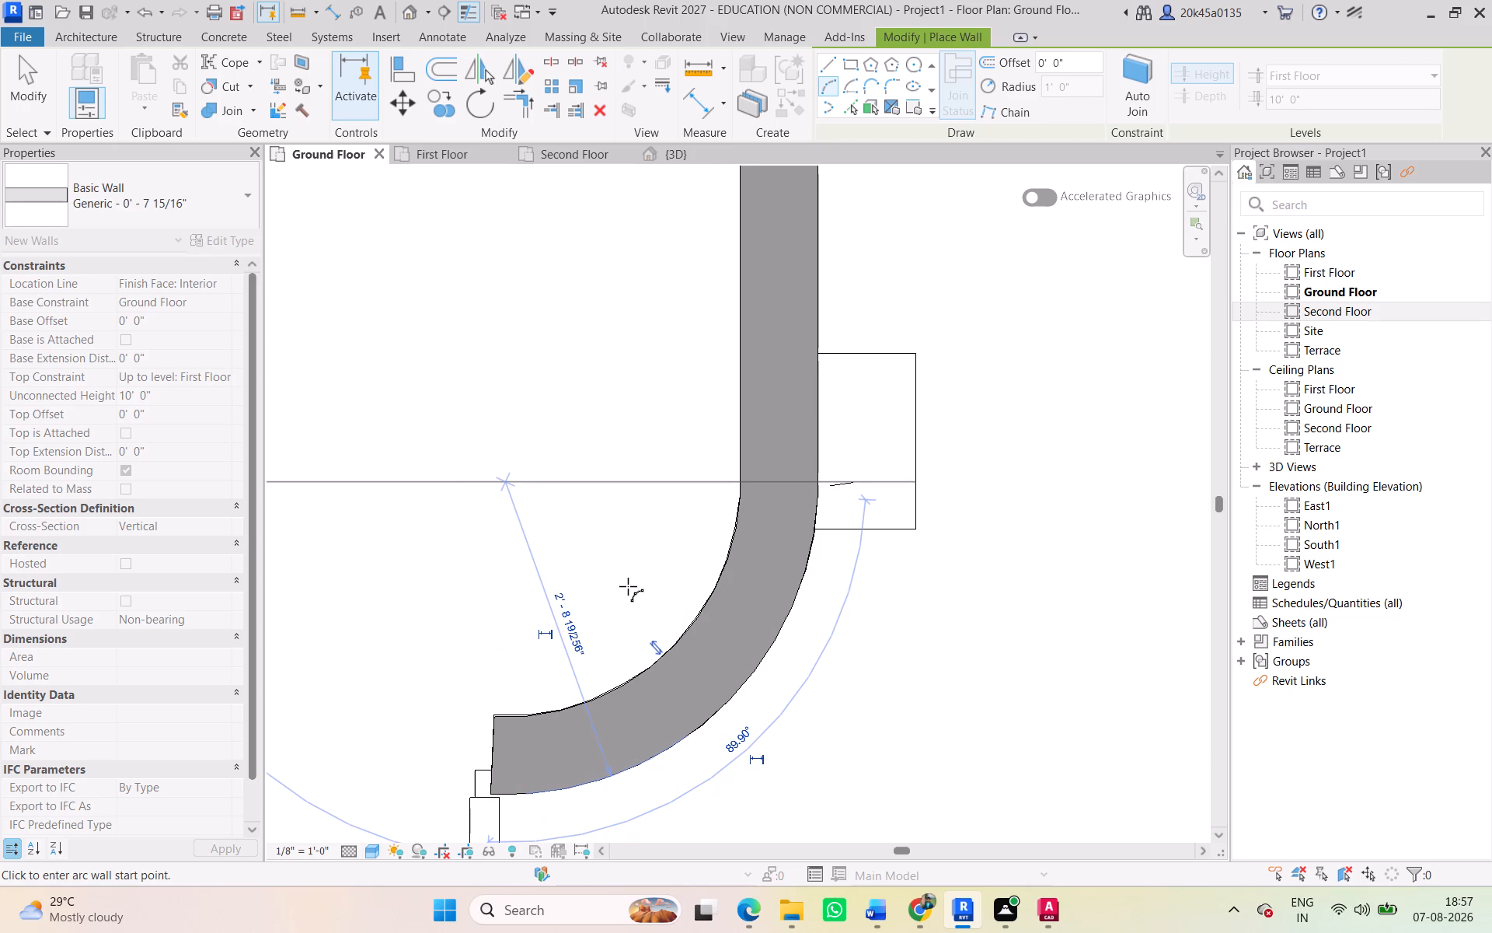
Draw the curved wall south of the gate along its inner face, radius about 2'-0", ending at the east wall's inner corner.
scroll(628, 586, "down", 3)
middle_click_drag(629, 585, 671, 423)
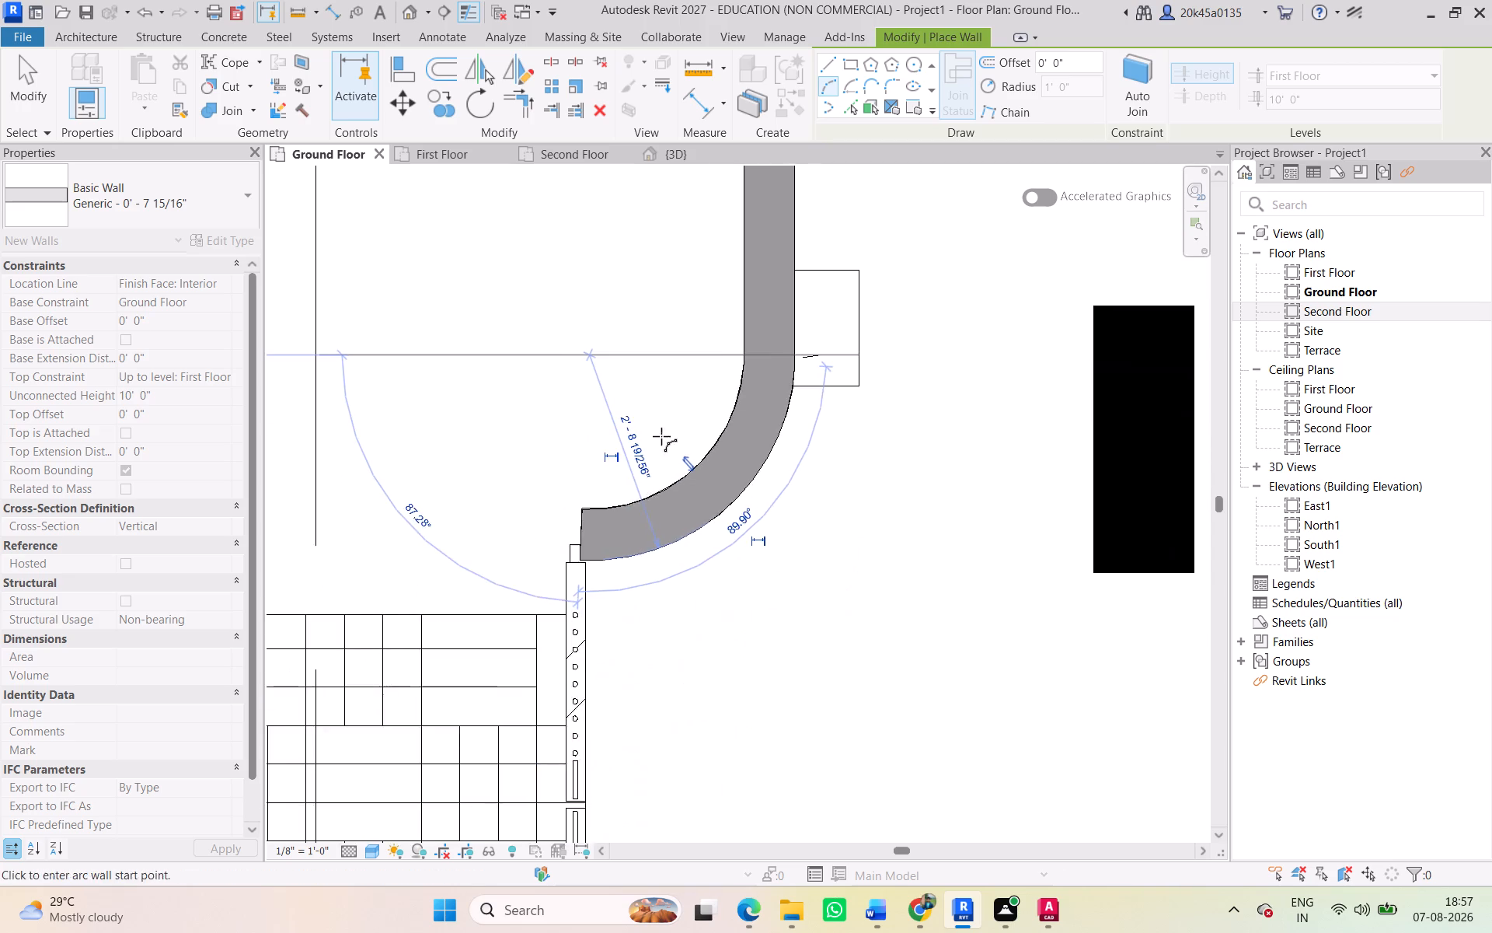
scroll(653, 480, "down", 2)
middle_click_drag(649, 499, 652, 246)
middle_click_drag(640, 716, 593, 571)
scroll(564, 519, "up", 4)
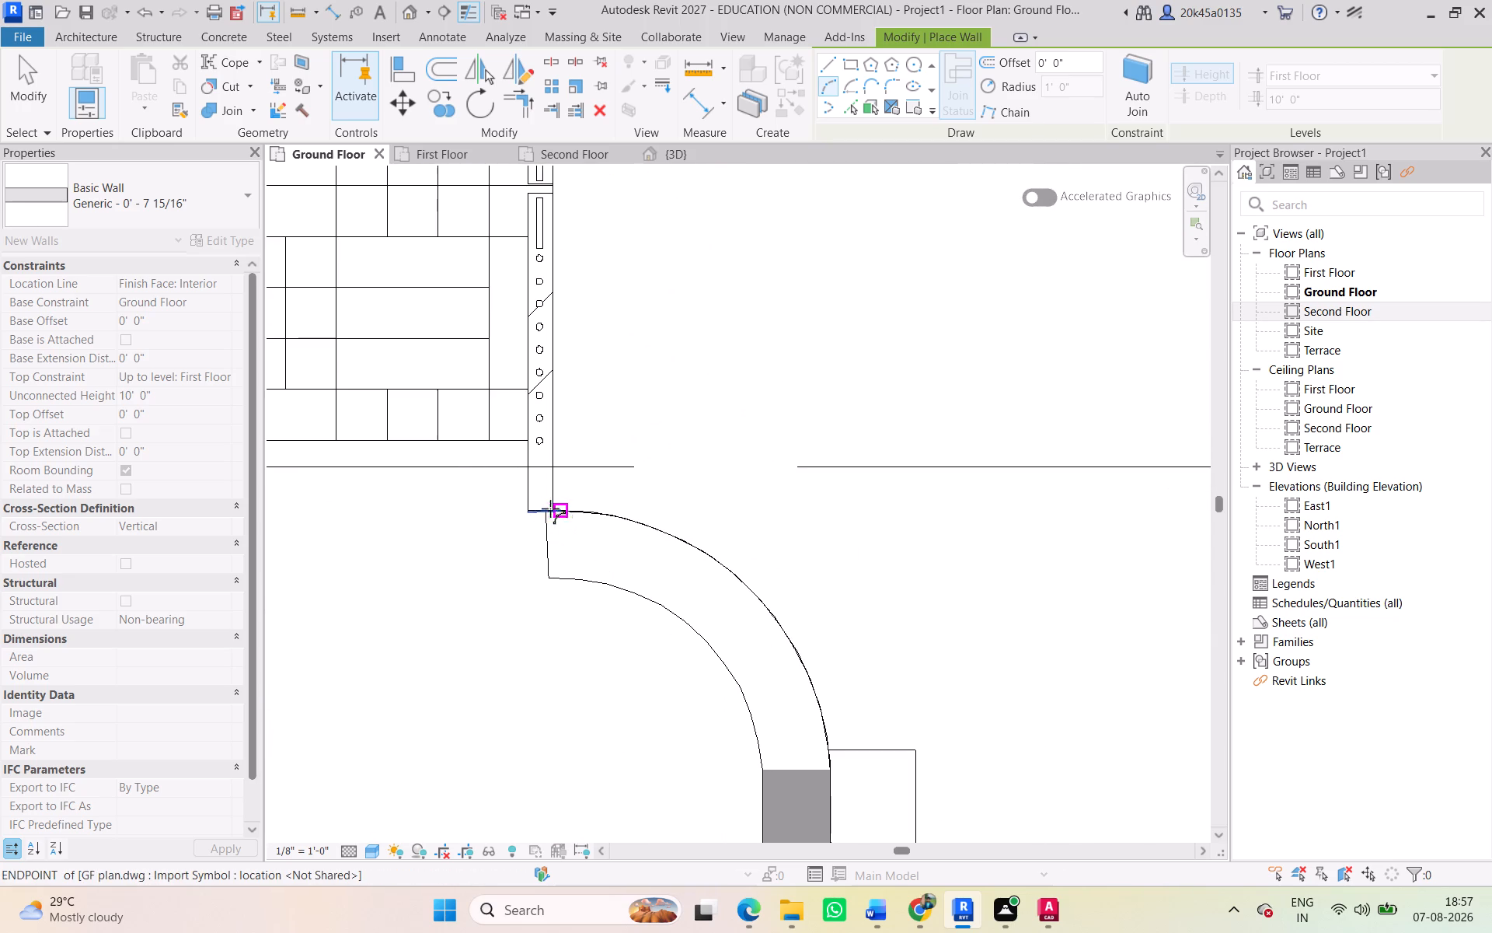
left_click(546, 577)
left_click(770, 777)
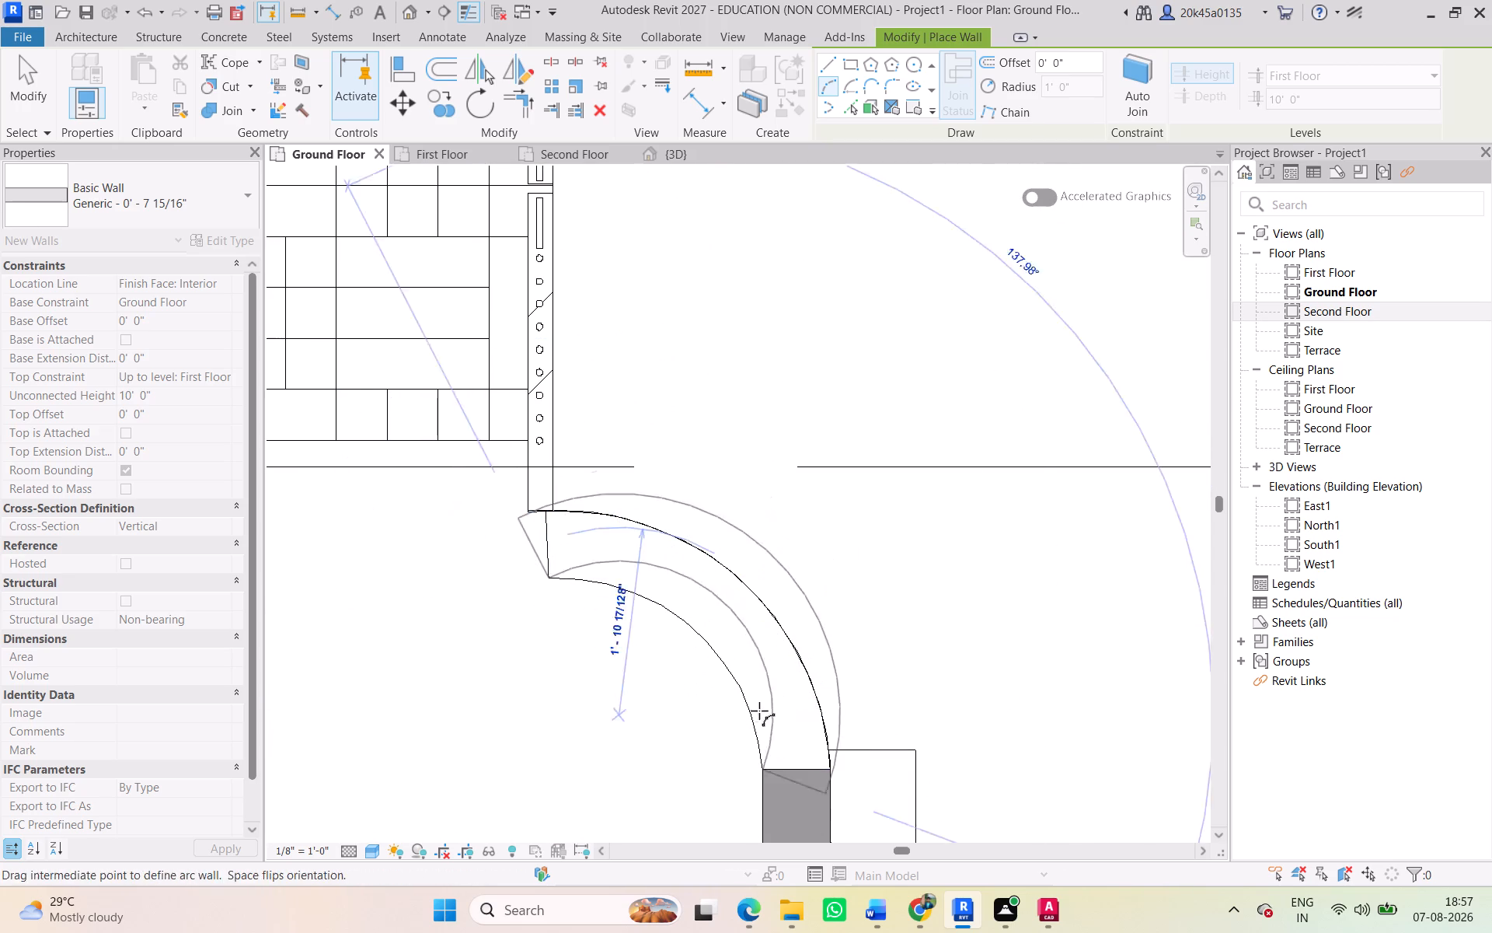
left_click(699, 639)
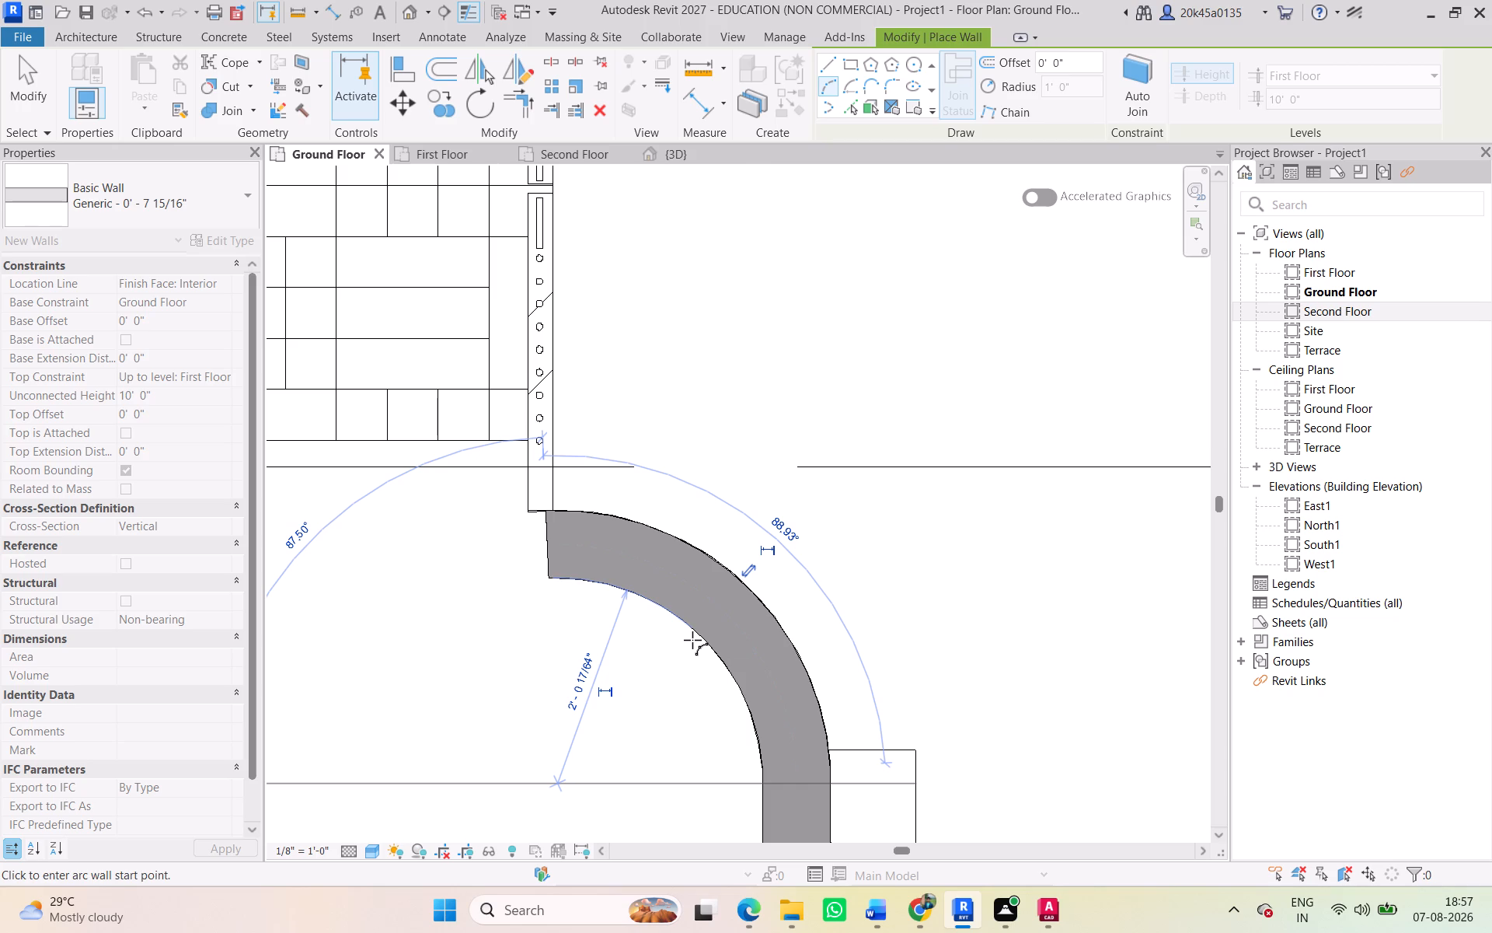
key("Escape")
scroll(662, 652, "down", 1)
middle_click_drag(662, 652, 695, 673)
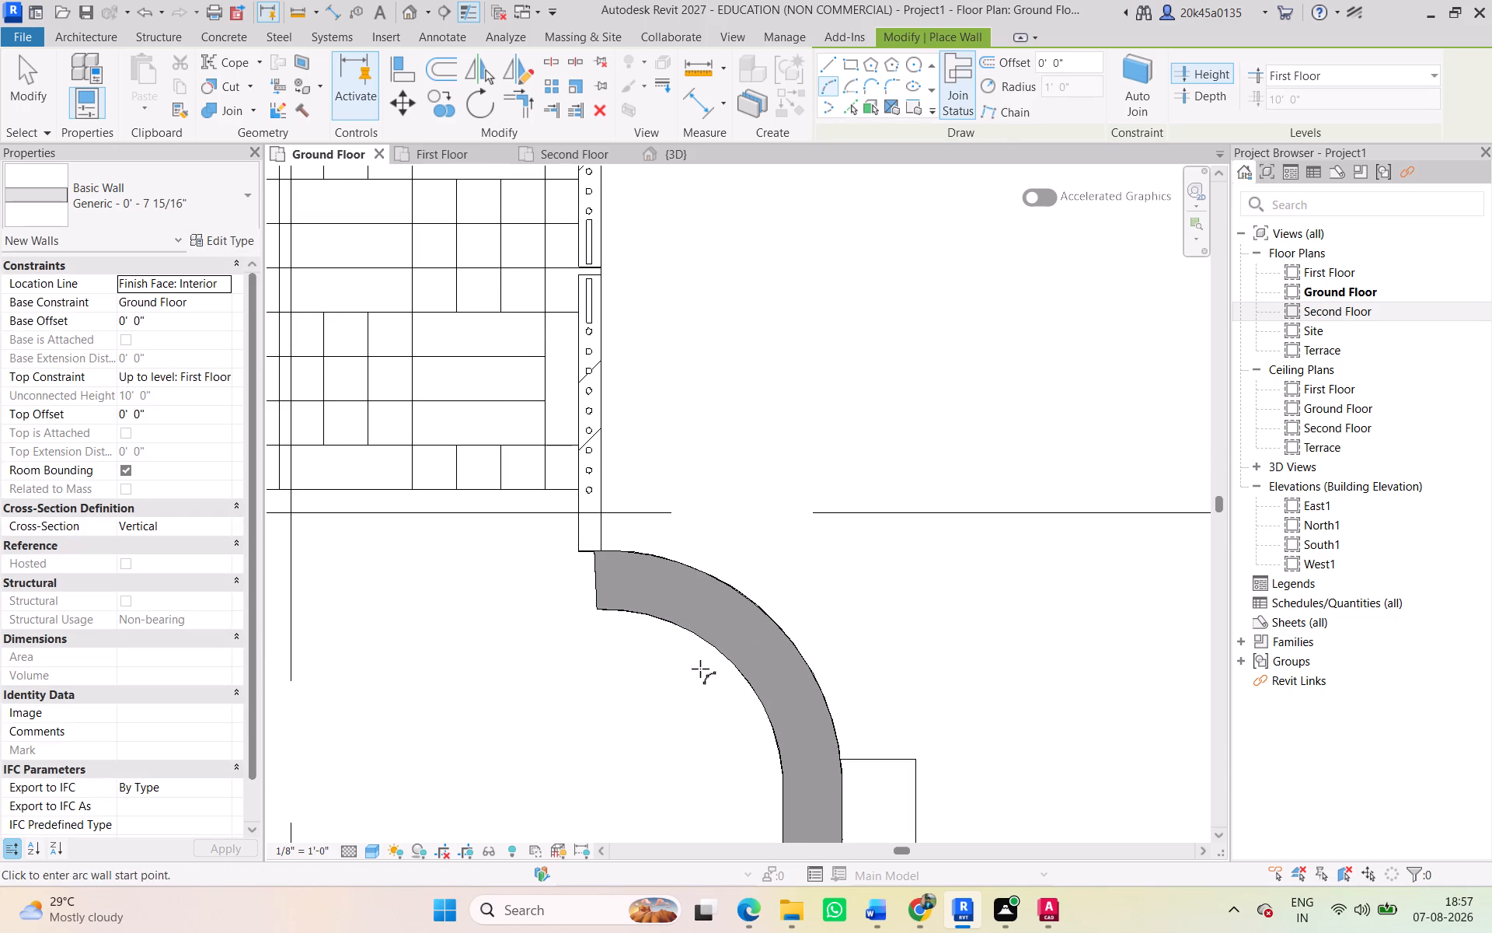
key("Escape")
scroll(683, 659, "down", 1)
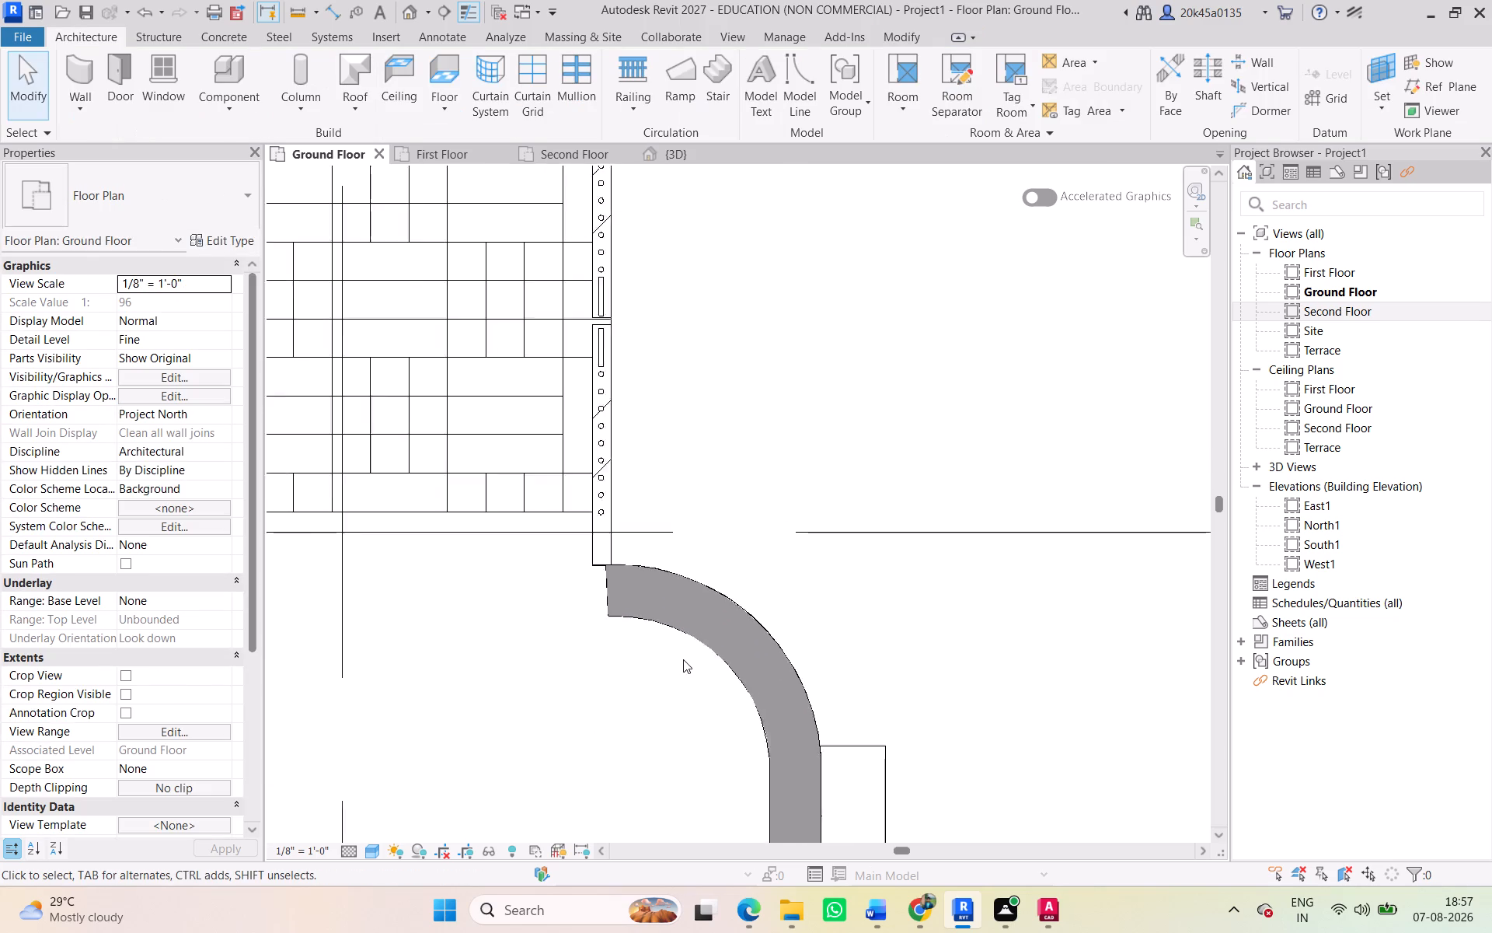
scroll(683, 659, "down", 2)
middle_click_drag(682, 661, 727, 610)
scroll(734, 591, "down", 3)
middle_click_drag(726, 592, 728, 505)
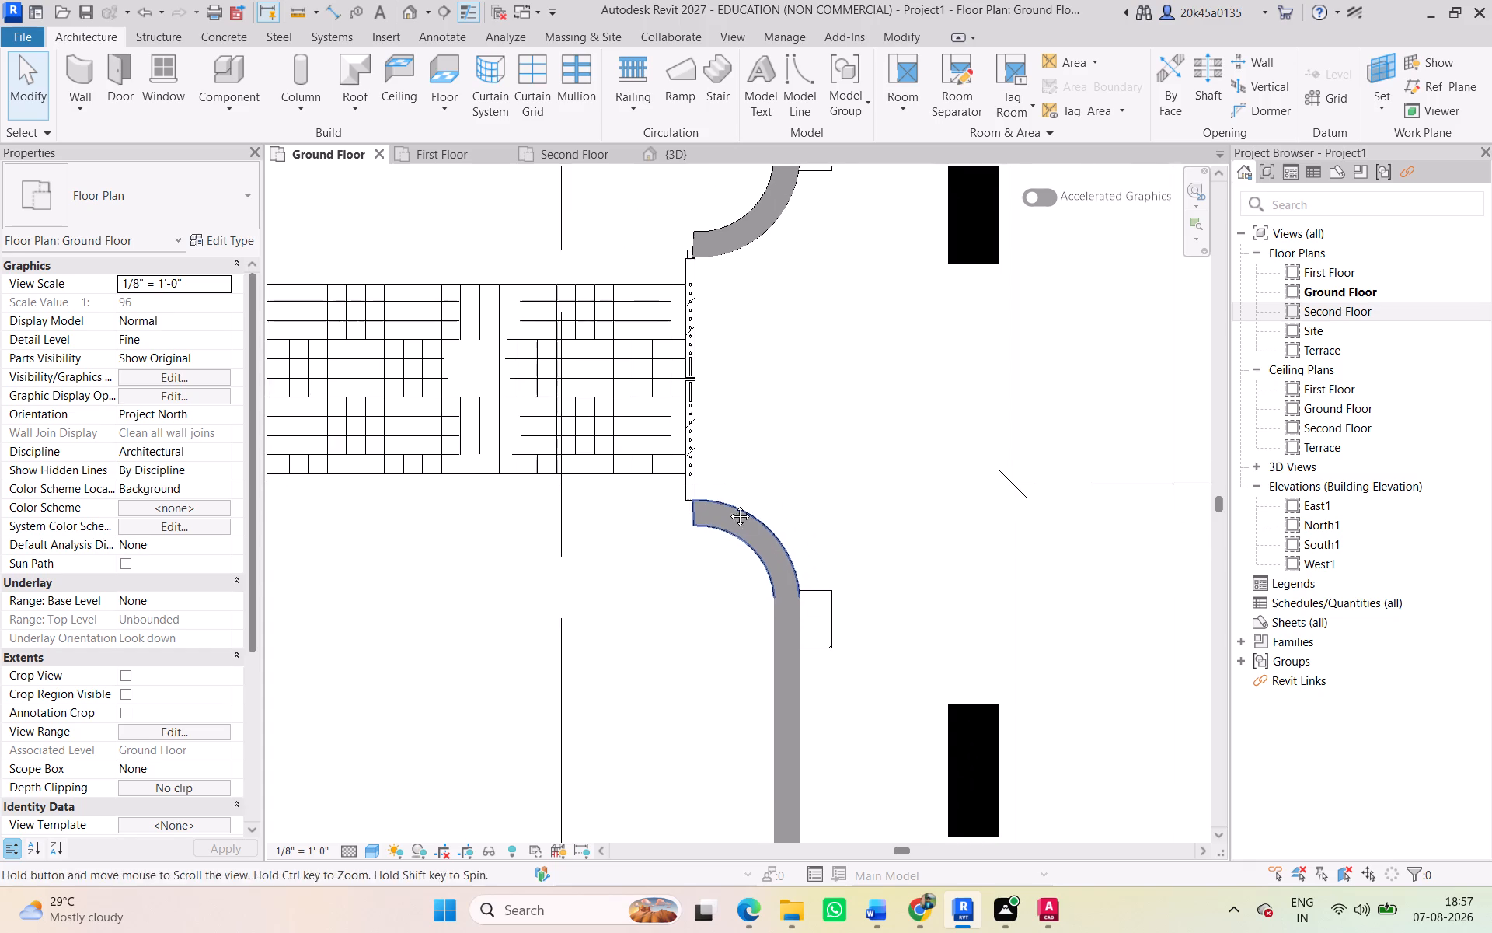
Examine the east boundary wall from the gate southwards against the GF plan.
middle_click_drag(728, 505, 728, 504)
scroll(728, 501, "down", 3)
middle_click_drag(727, 505, 593, 407)
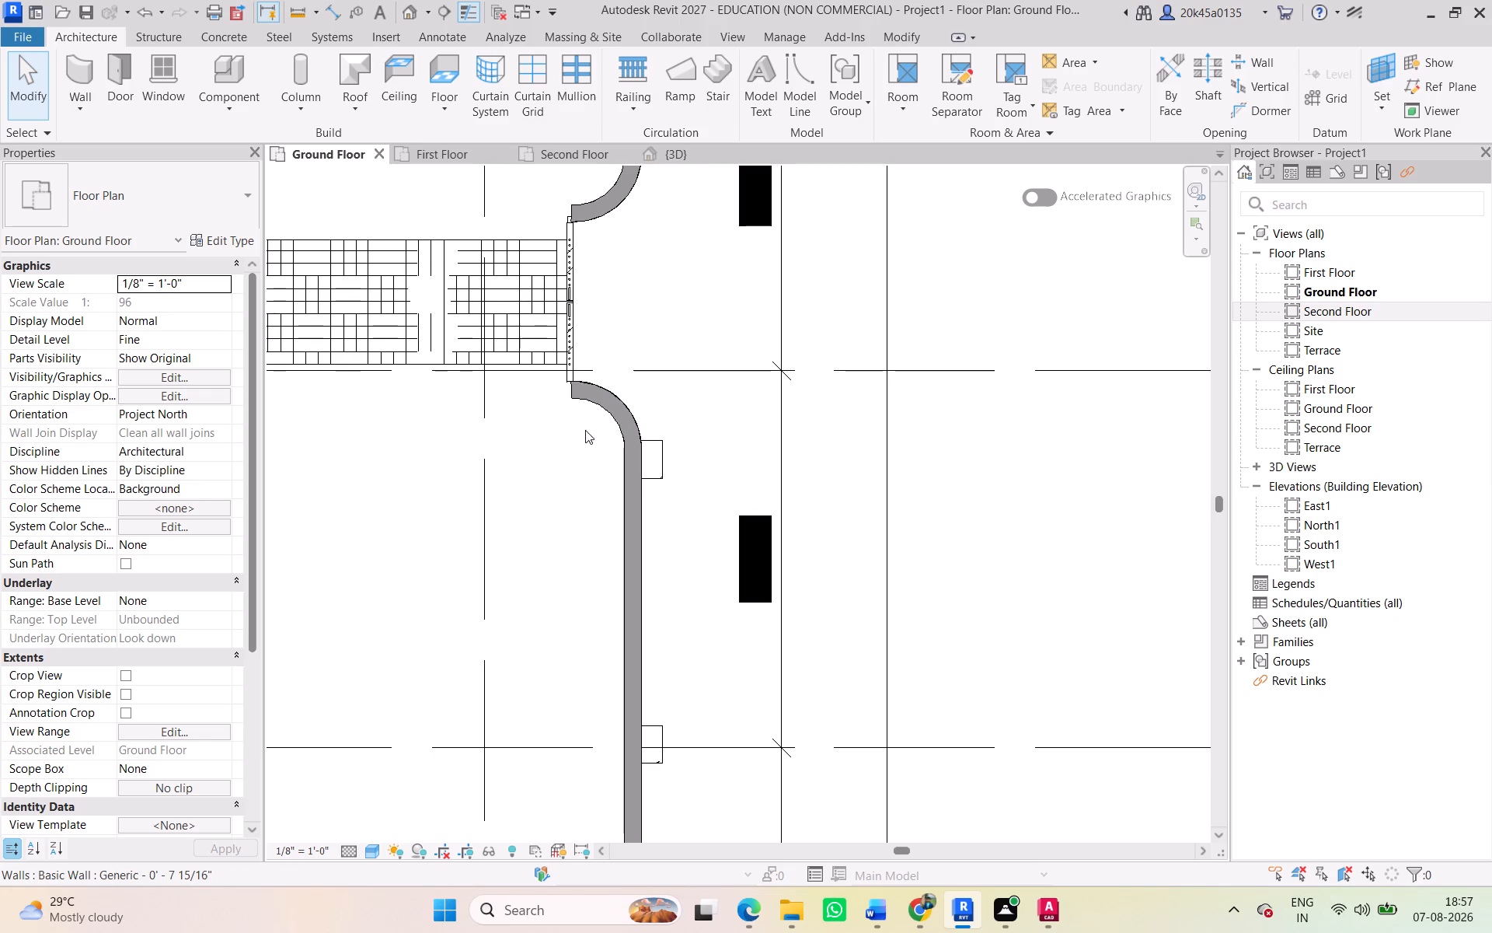
scroll(574, 369, "down", 4)
middle_click_drag(574, 371, 583, 277)
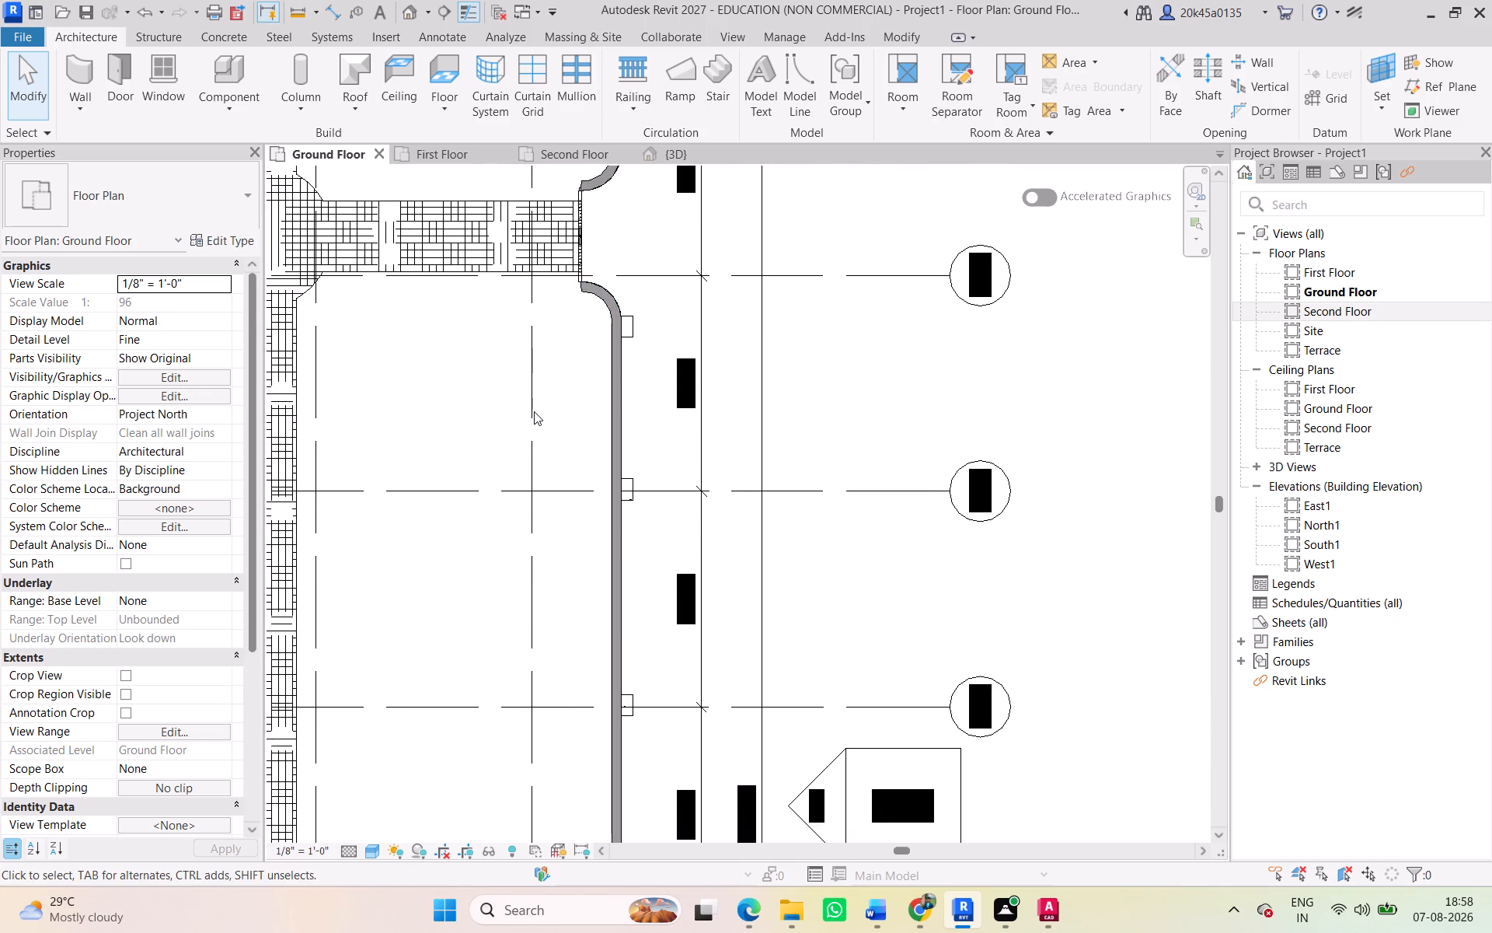
scroll(534, 411, "down", 2)
middle_click_drag(532, 412, 514, 362)
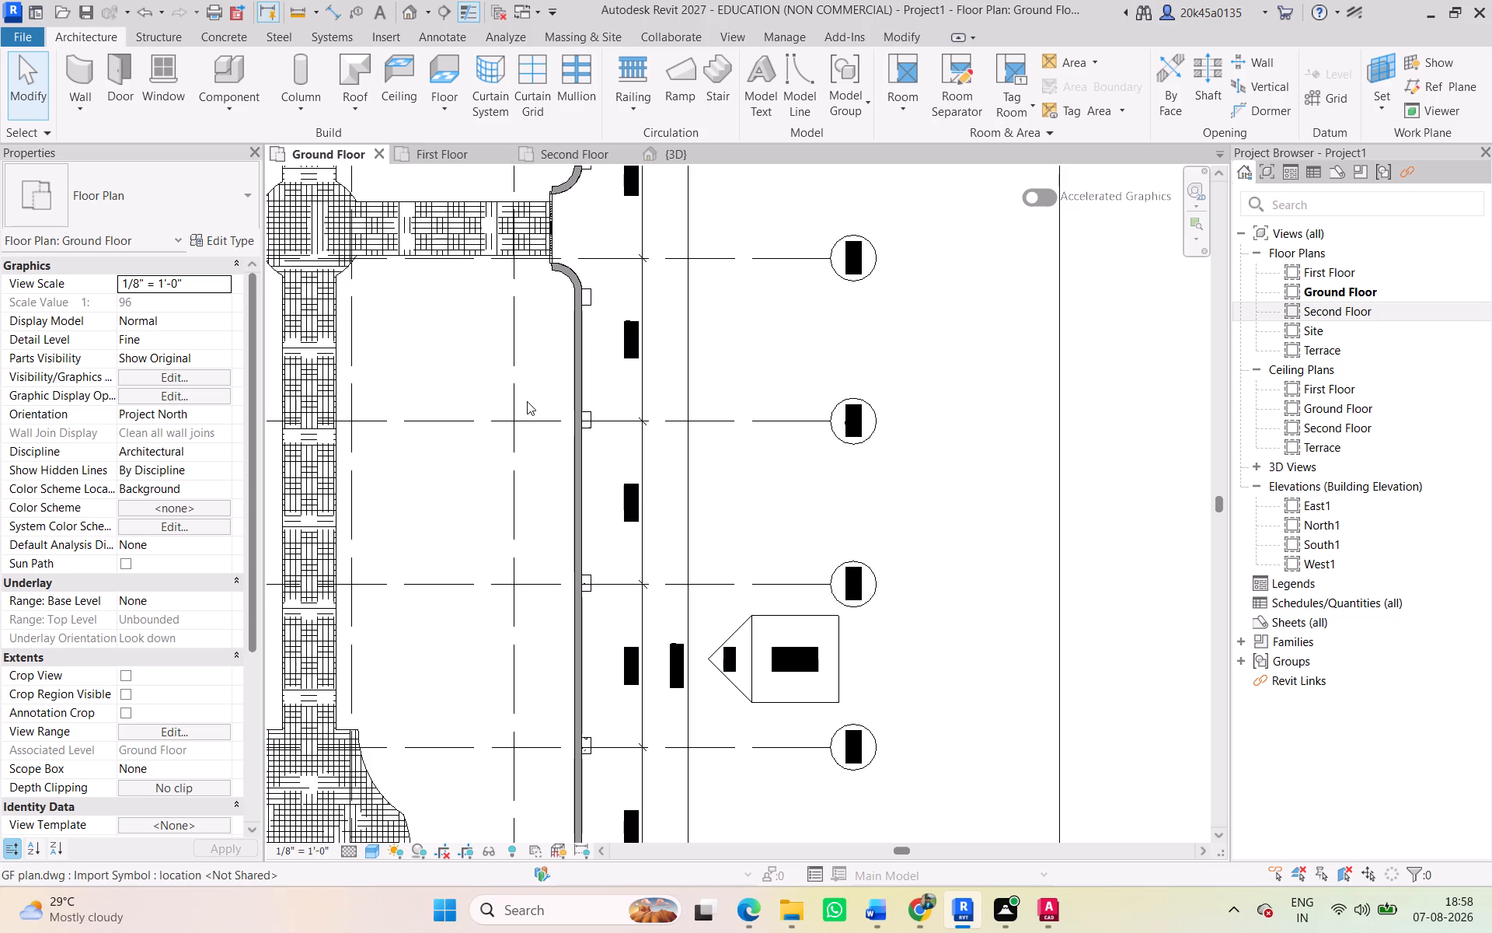
key("Escape")
scroll(522, 428, "down", 1)
middle_click_drag(522, 430, 526, 386)
scroll(521, 417, "down", 1)
middle_click_drag(521, 422, 524, 435)
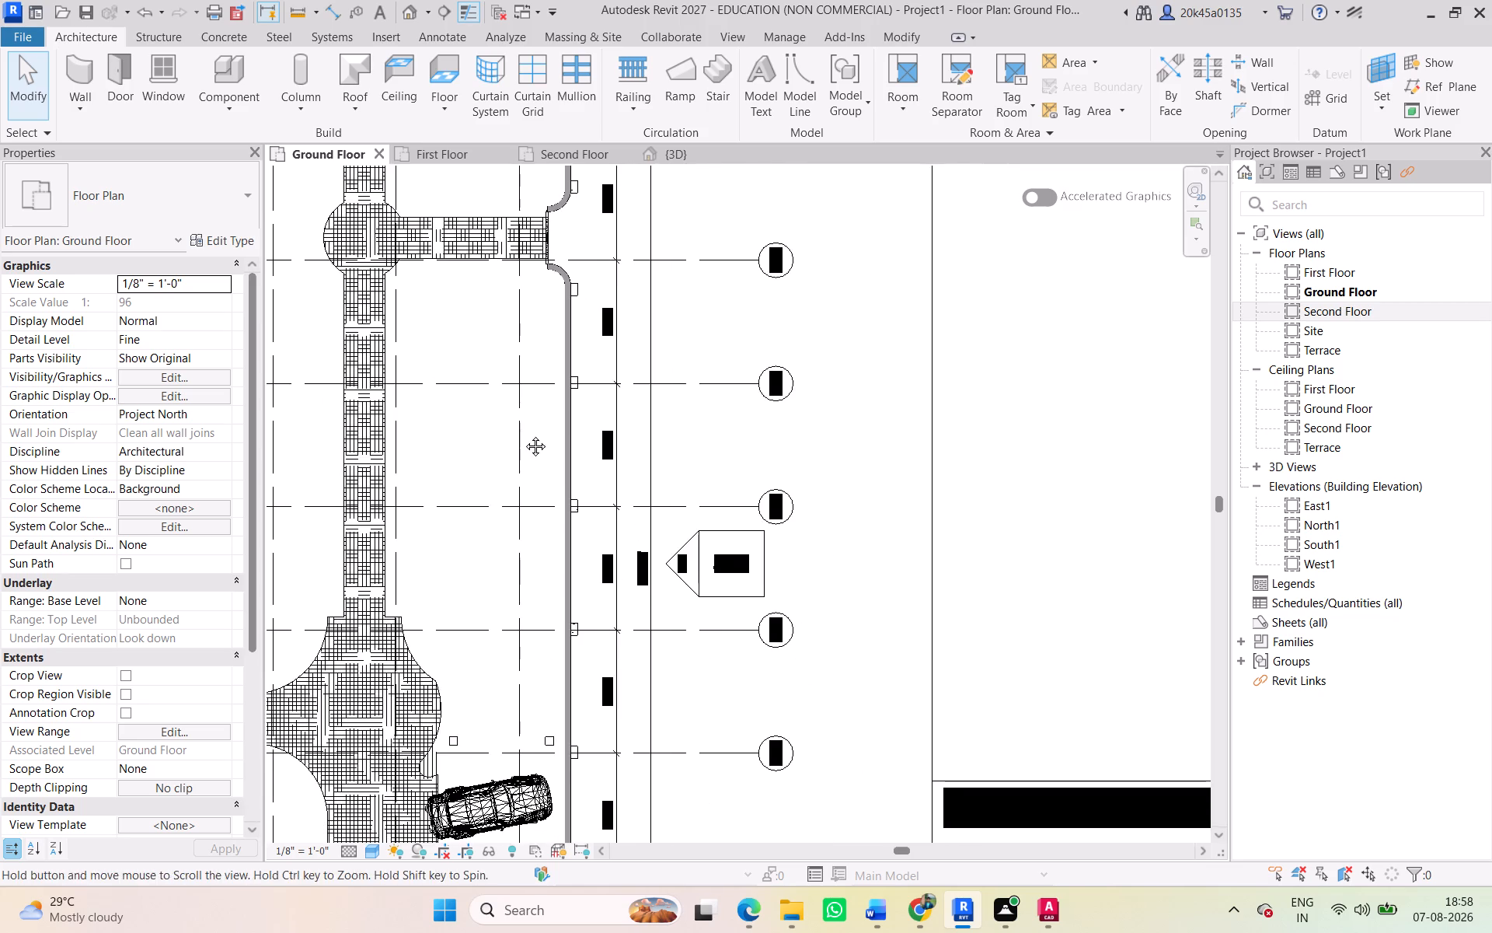
Examine the east gate opening and the ends of the curved walls north and south of it.
middle_click_drag(524, 435, 509, 607)
scroll(517, 386, "up", 15)
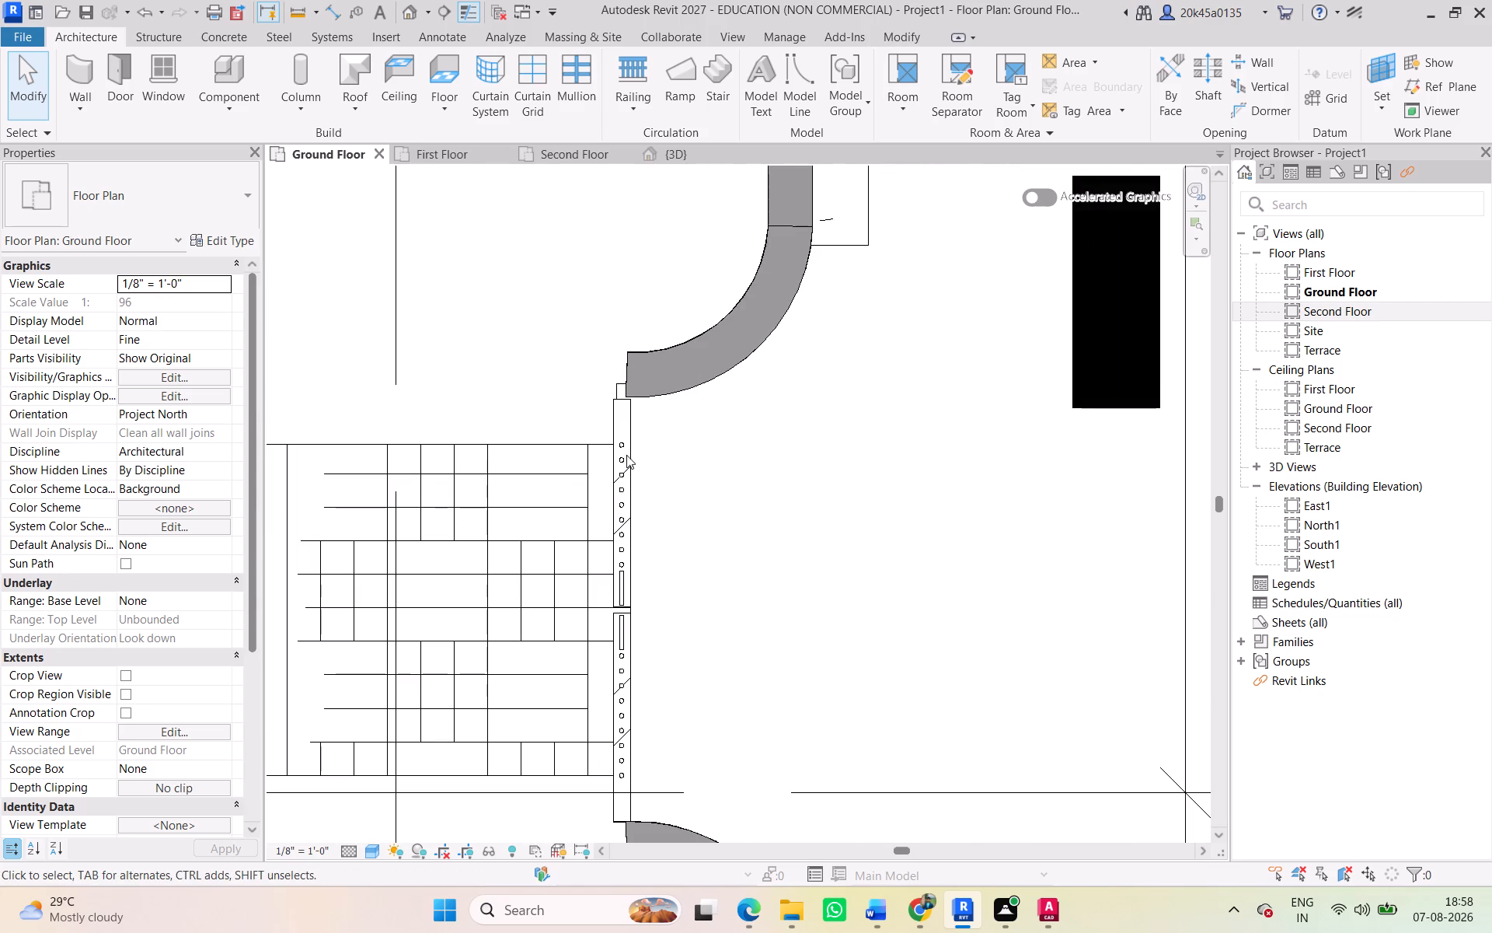
scroll(629, 483, "down", 1)
left_click(643, 395)
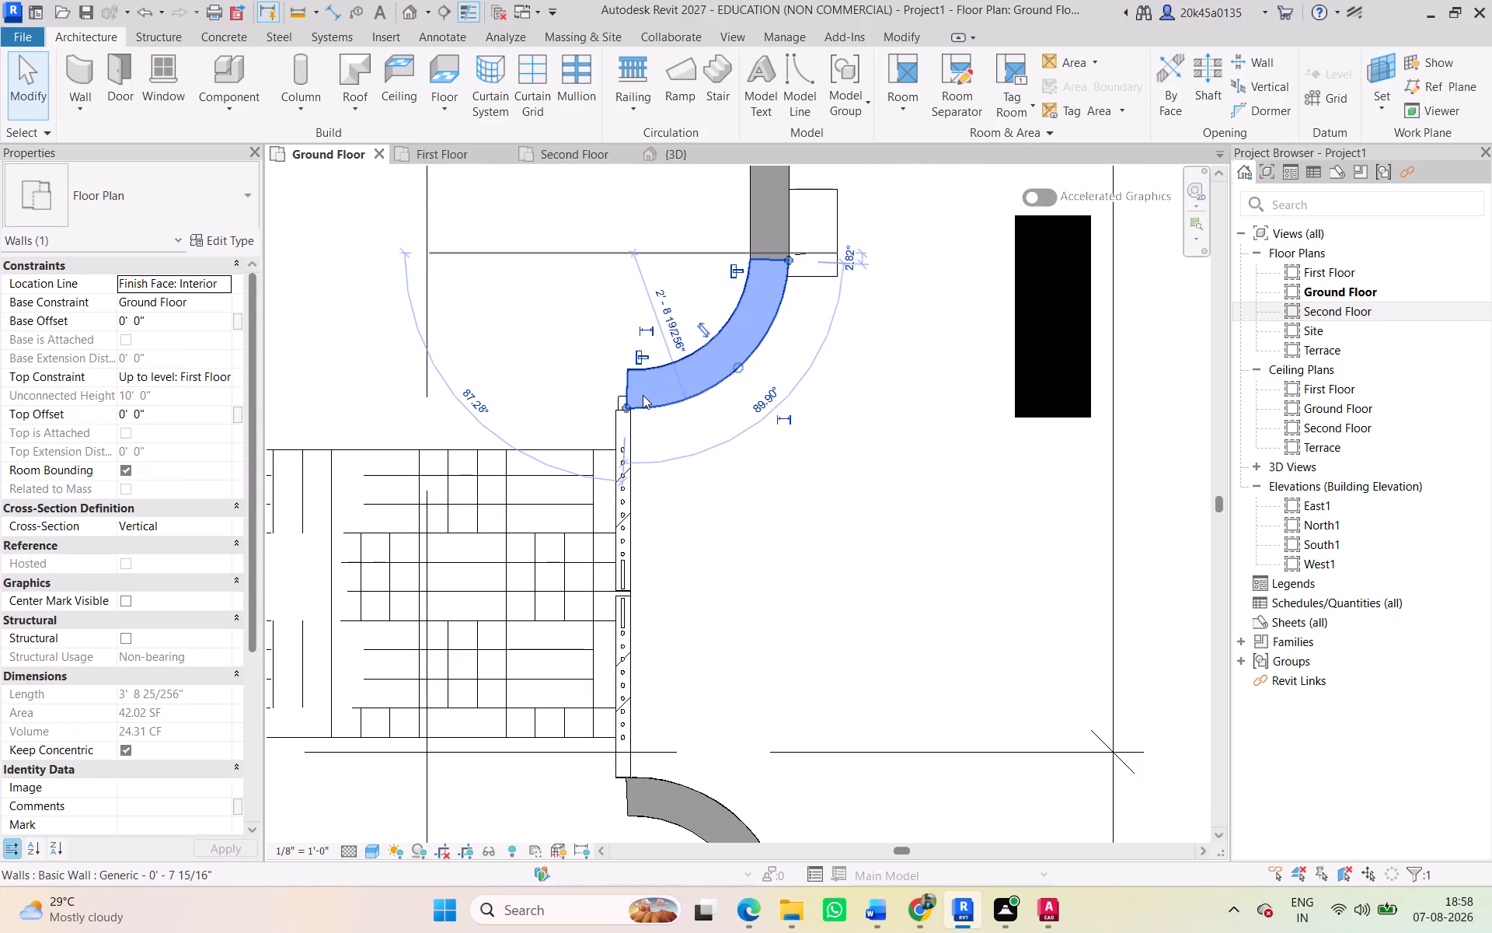
key("Escape")
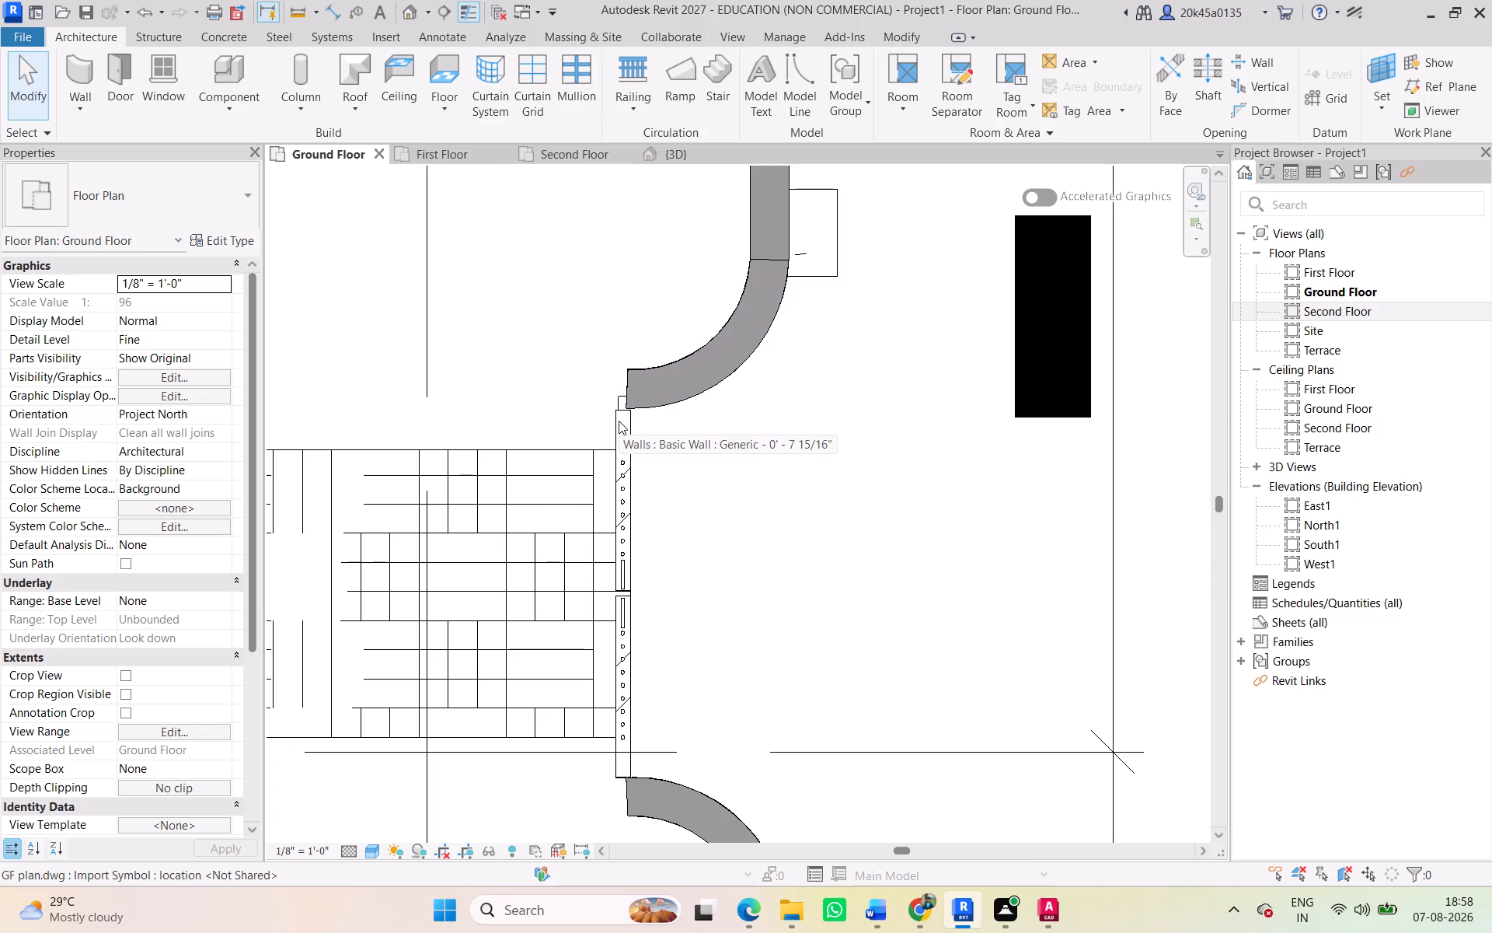
scroll(560, 523, "down", 4)
middle_click_drag(558, 523, 577, 448)
scroll(580, 461, "down", 4)
middle_click_drag(573, 470, 586, 464)
scroll(607, 459, "up", 15)
scroll(617, 446, "down", 8)
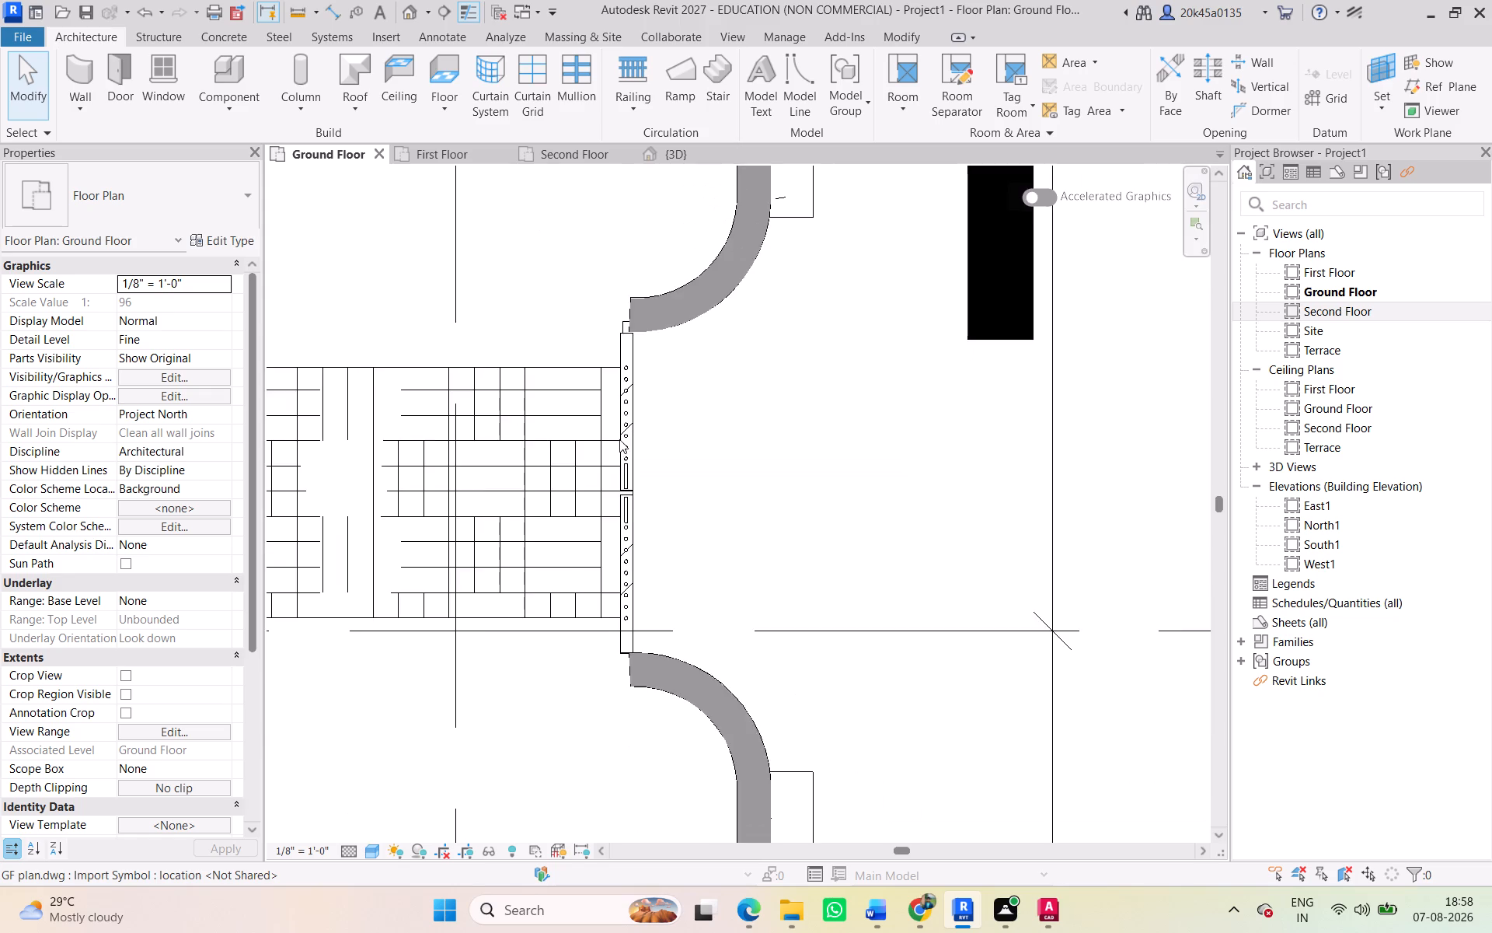
scroll(632, 413, "up", 4)
scroll(632, 425, "down", 2)
middle_click_drag(632, 425, 574, 383)
scroll(588, 668, "up", 3)
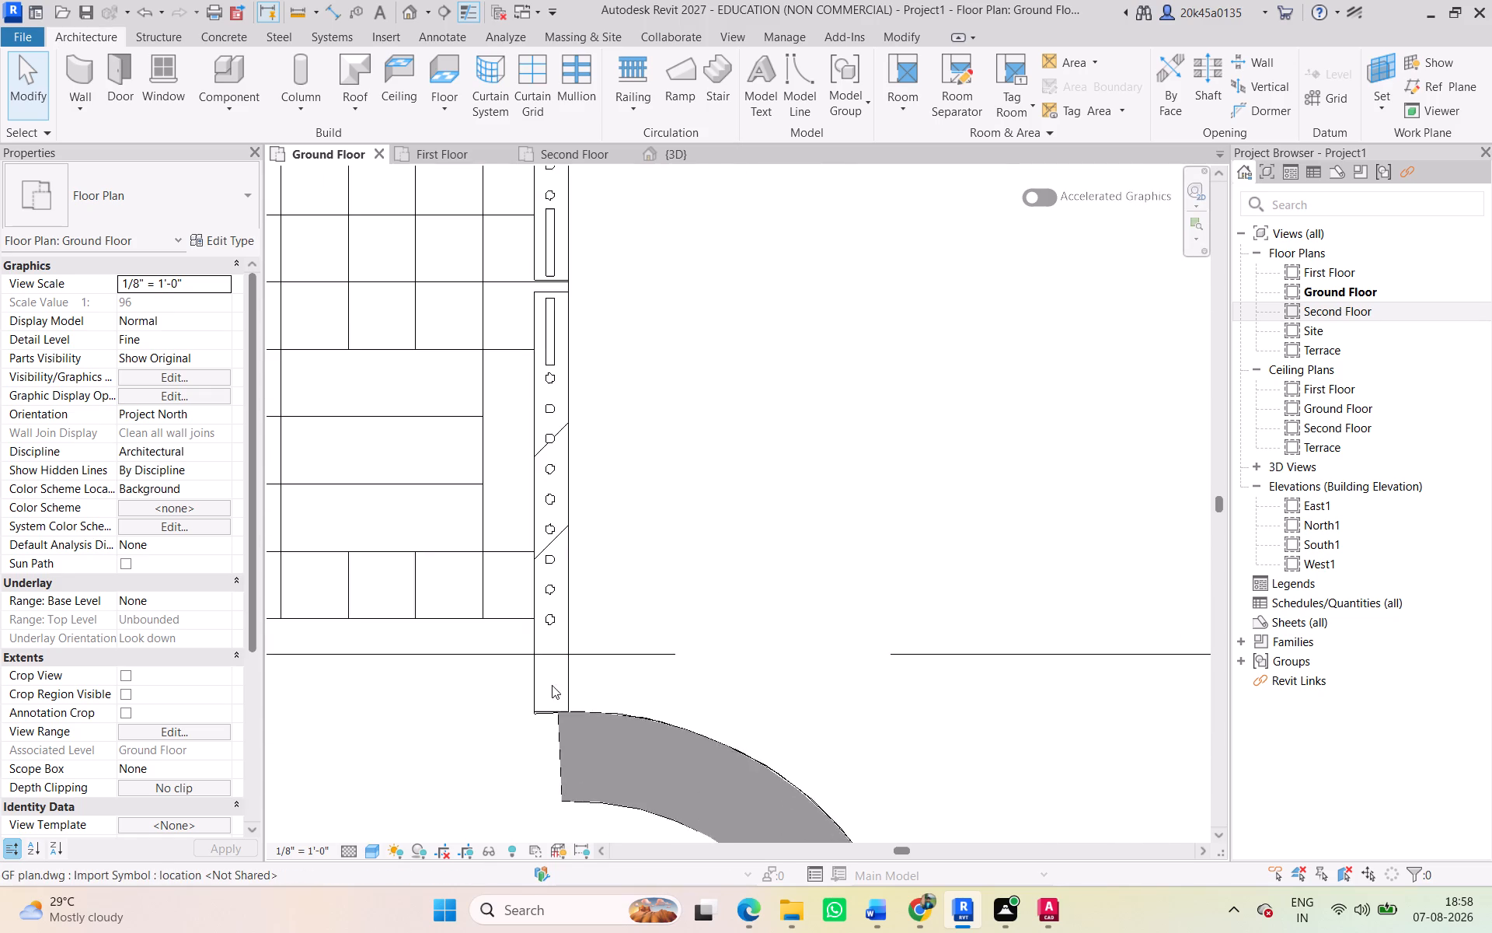
scroll(552, 685, "up", 6)
scroll(558, 714, "down", 5)
scroll(563, 510, "down", 4)
middle_click_drag(559, 512, 525, 766)
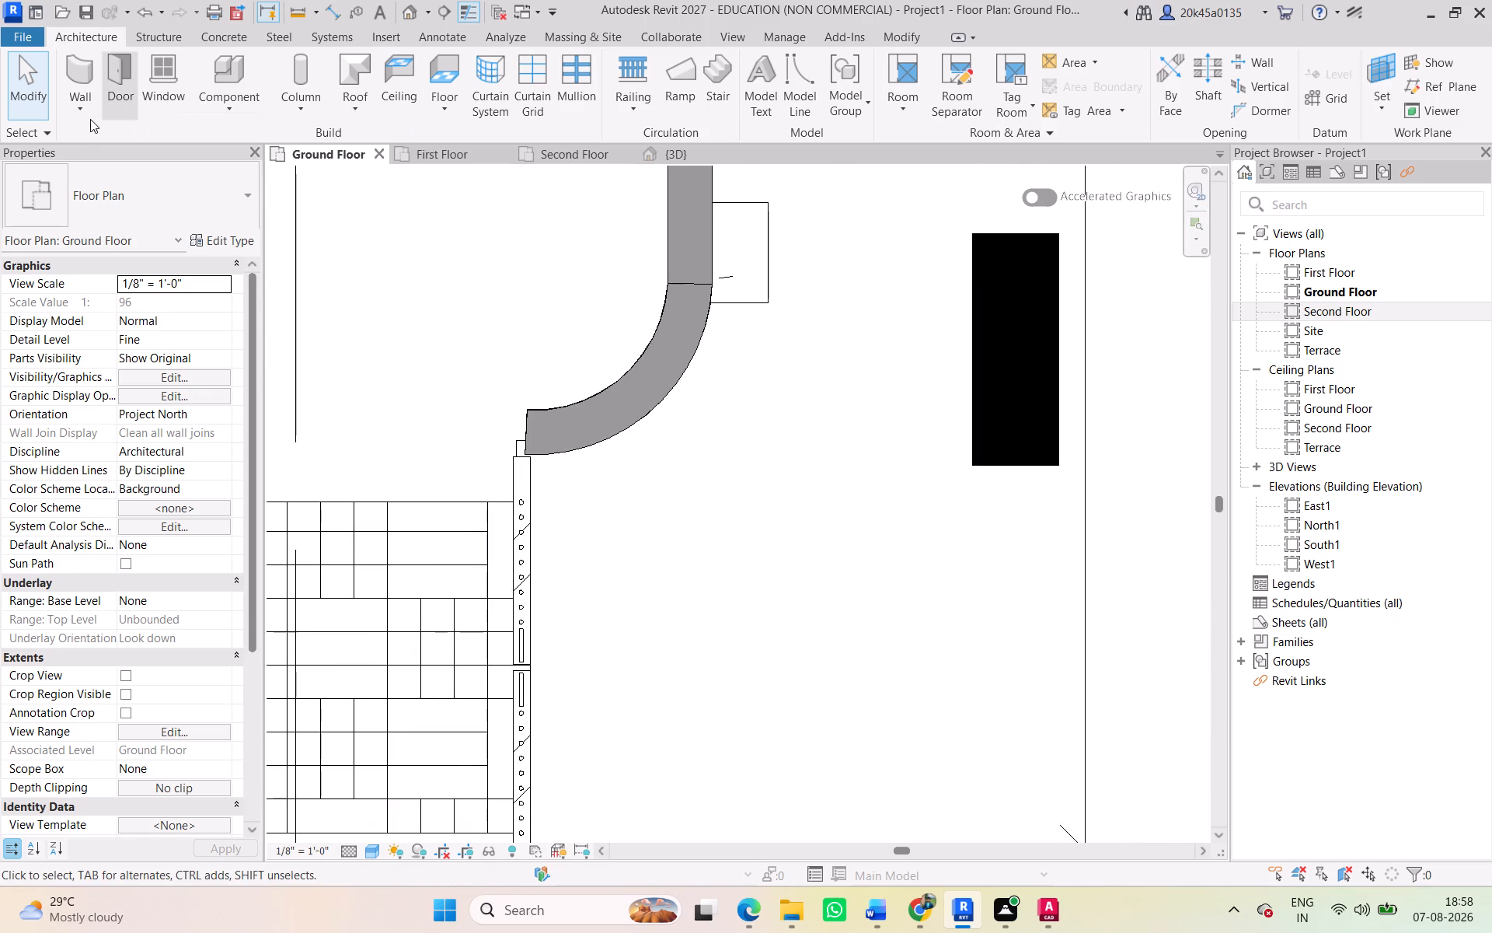
Draw a straight Generic 7 15/16" wall about 7'-0" long across the east gate opening, linking the two curved walls' ends.
left_click(77, 84)
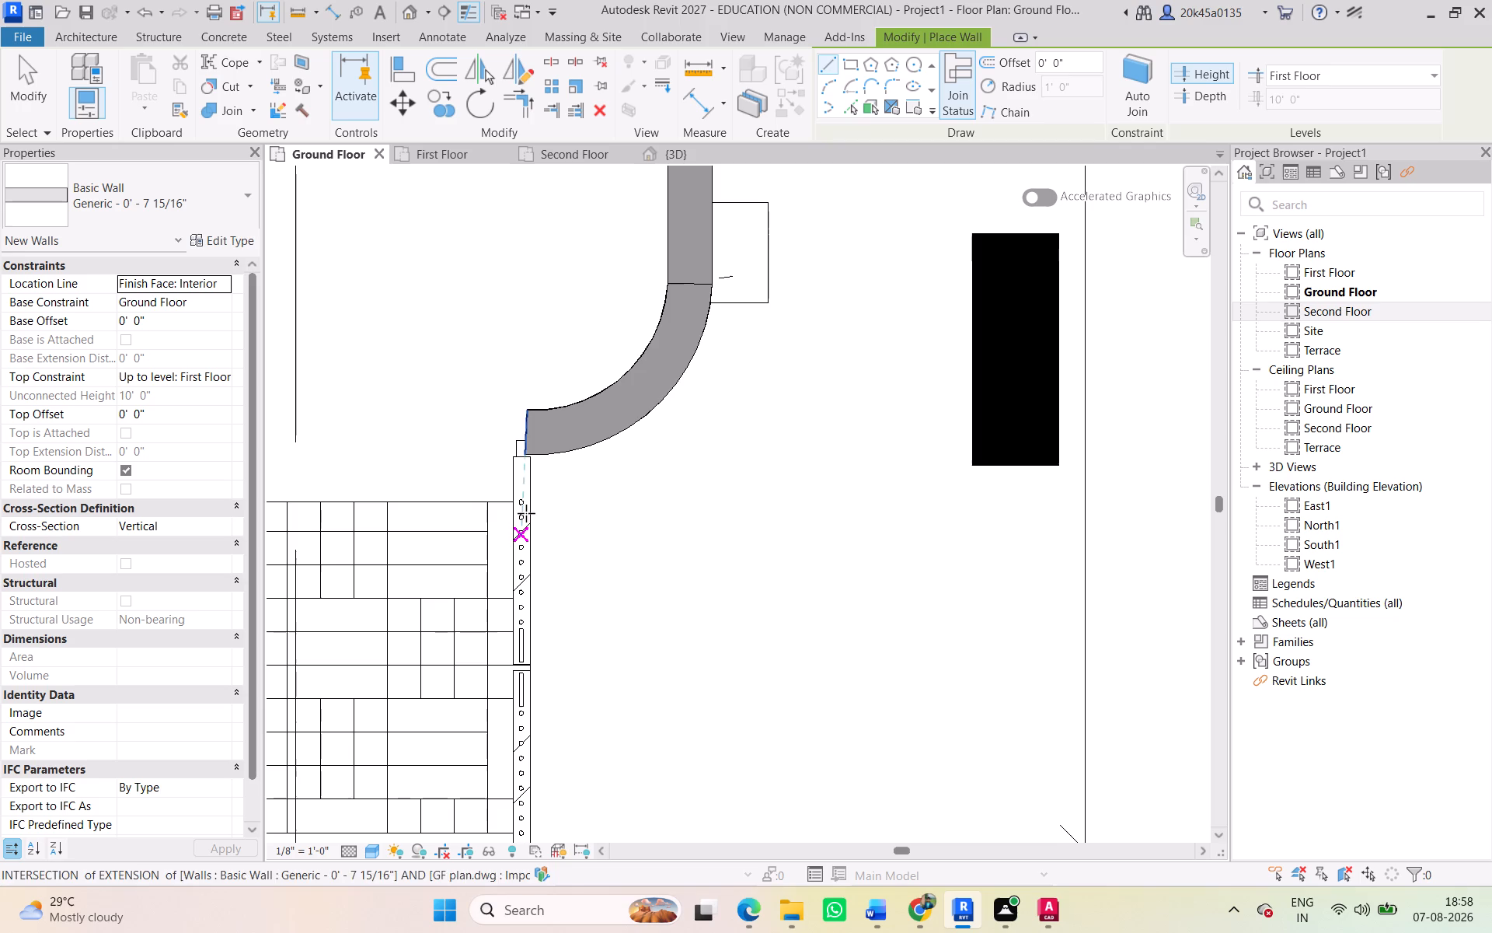
scroll(528, 459, "up", 7)
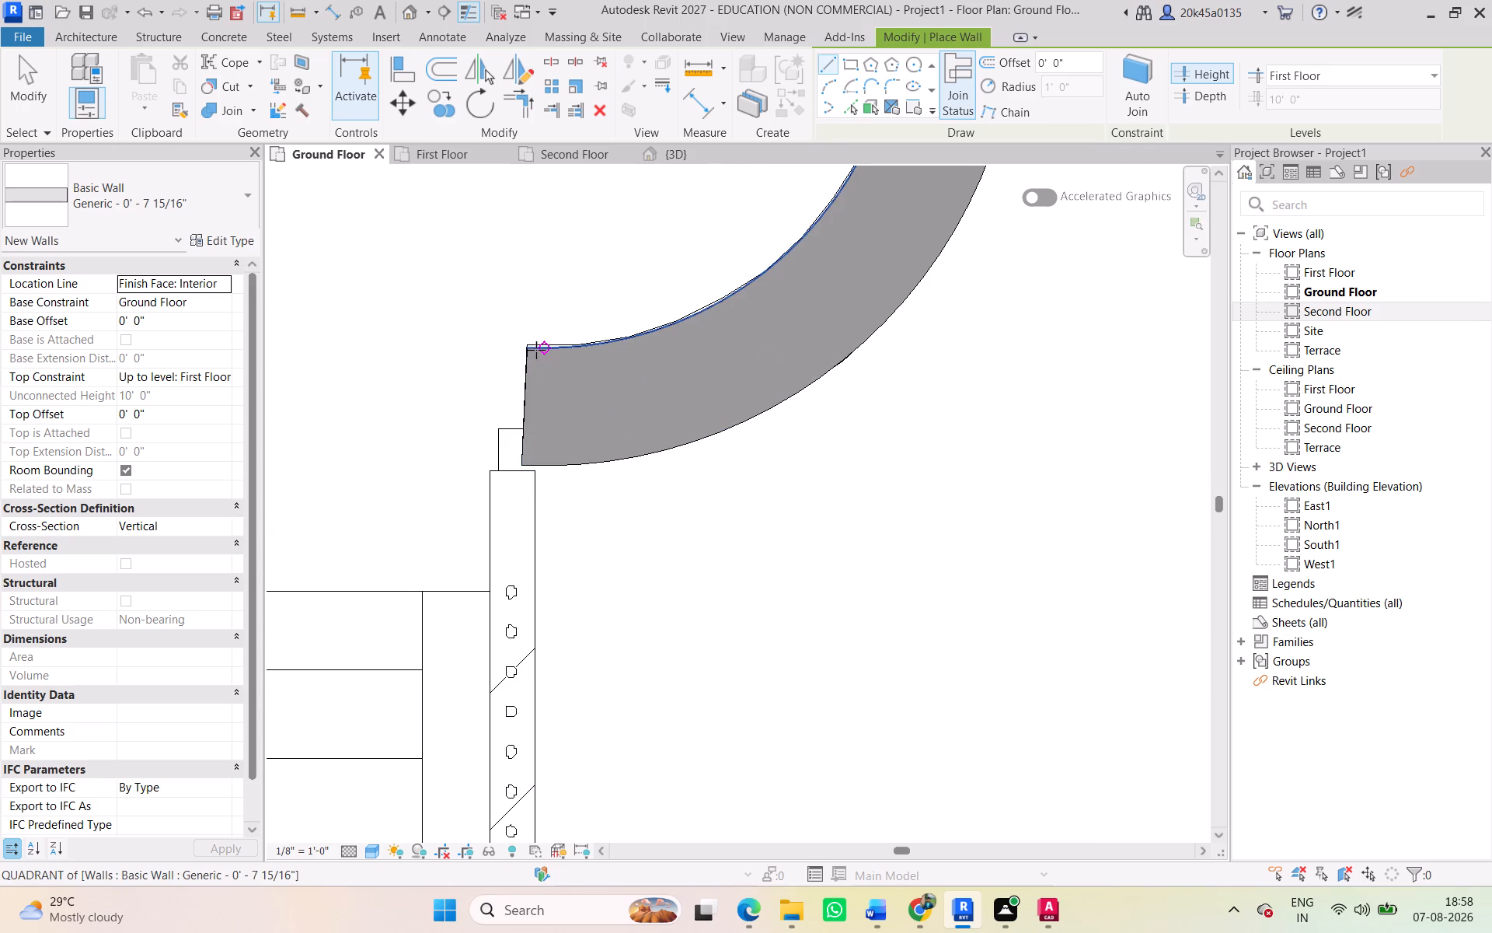
left_click(527, 346)
scroll(559, 816, "down", 3)
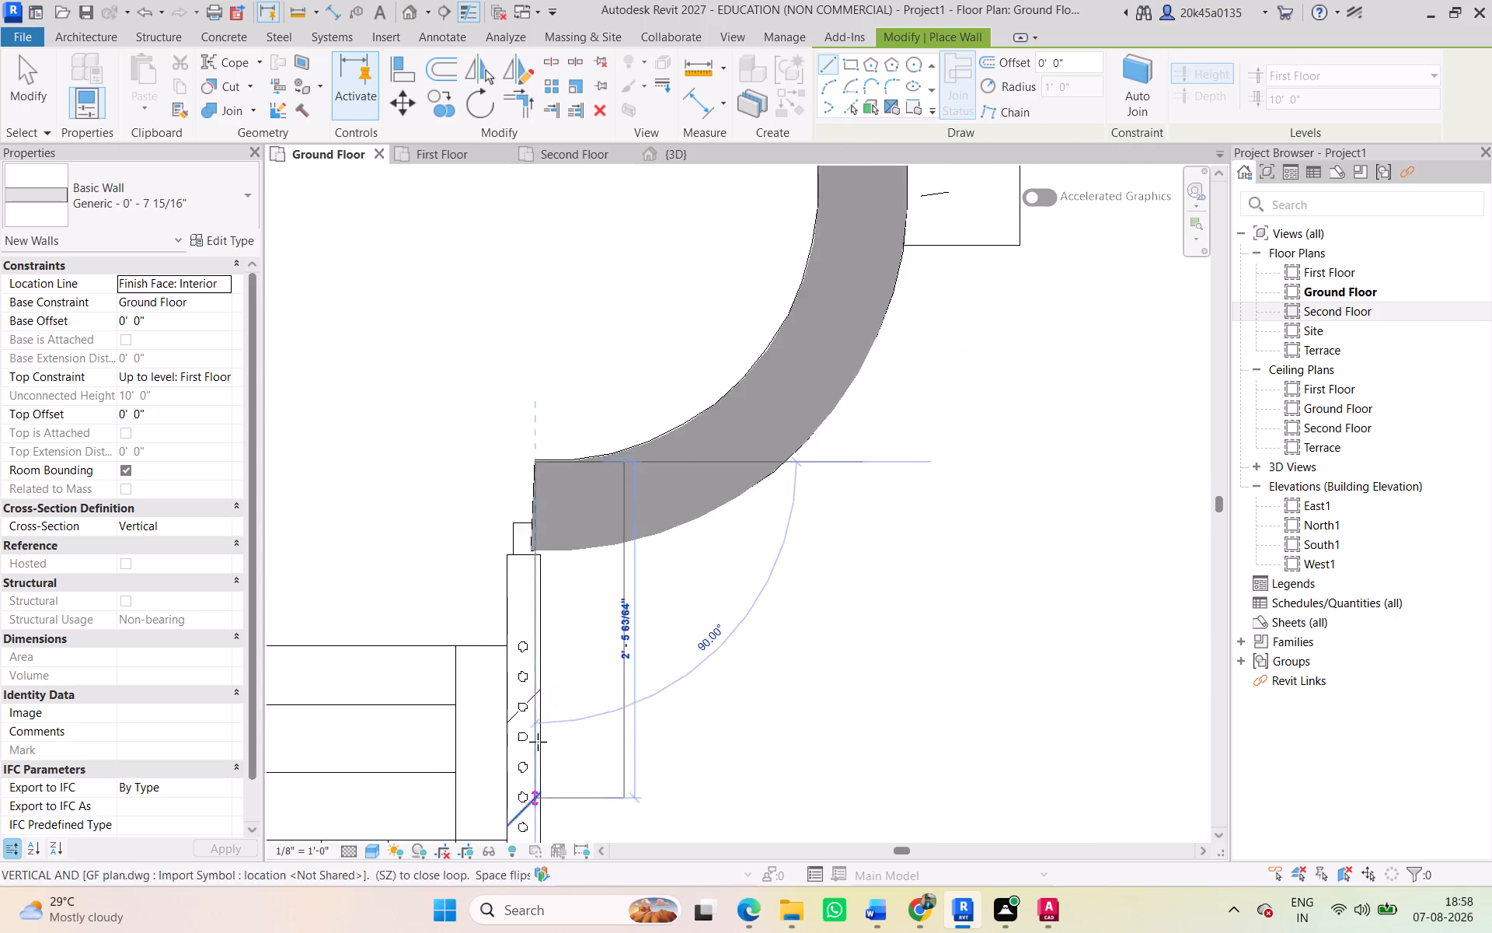
middle_click_drag(538, 768, 479, 419)
scroll(493, 736, "down", 2)
middle_click_drag(491, 712, 497, 433)
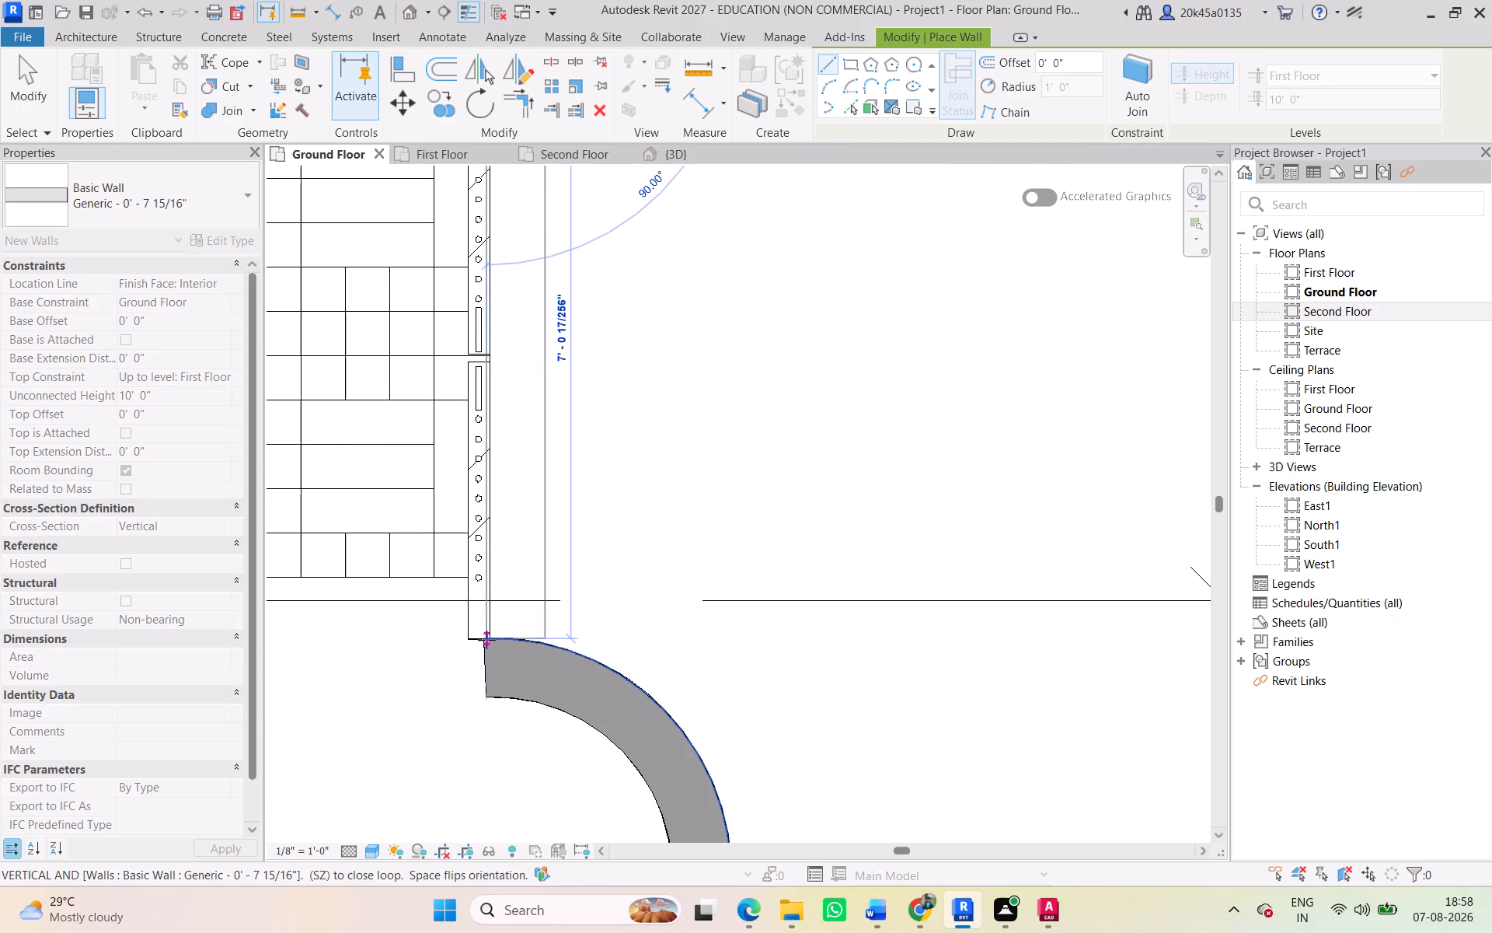
left_click(486, 640)
key("ctrl+z")
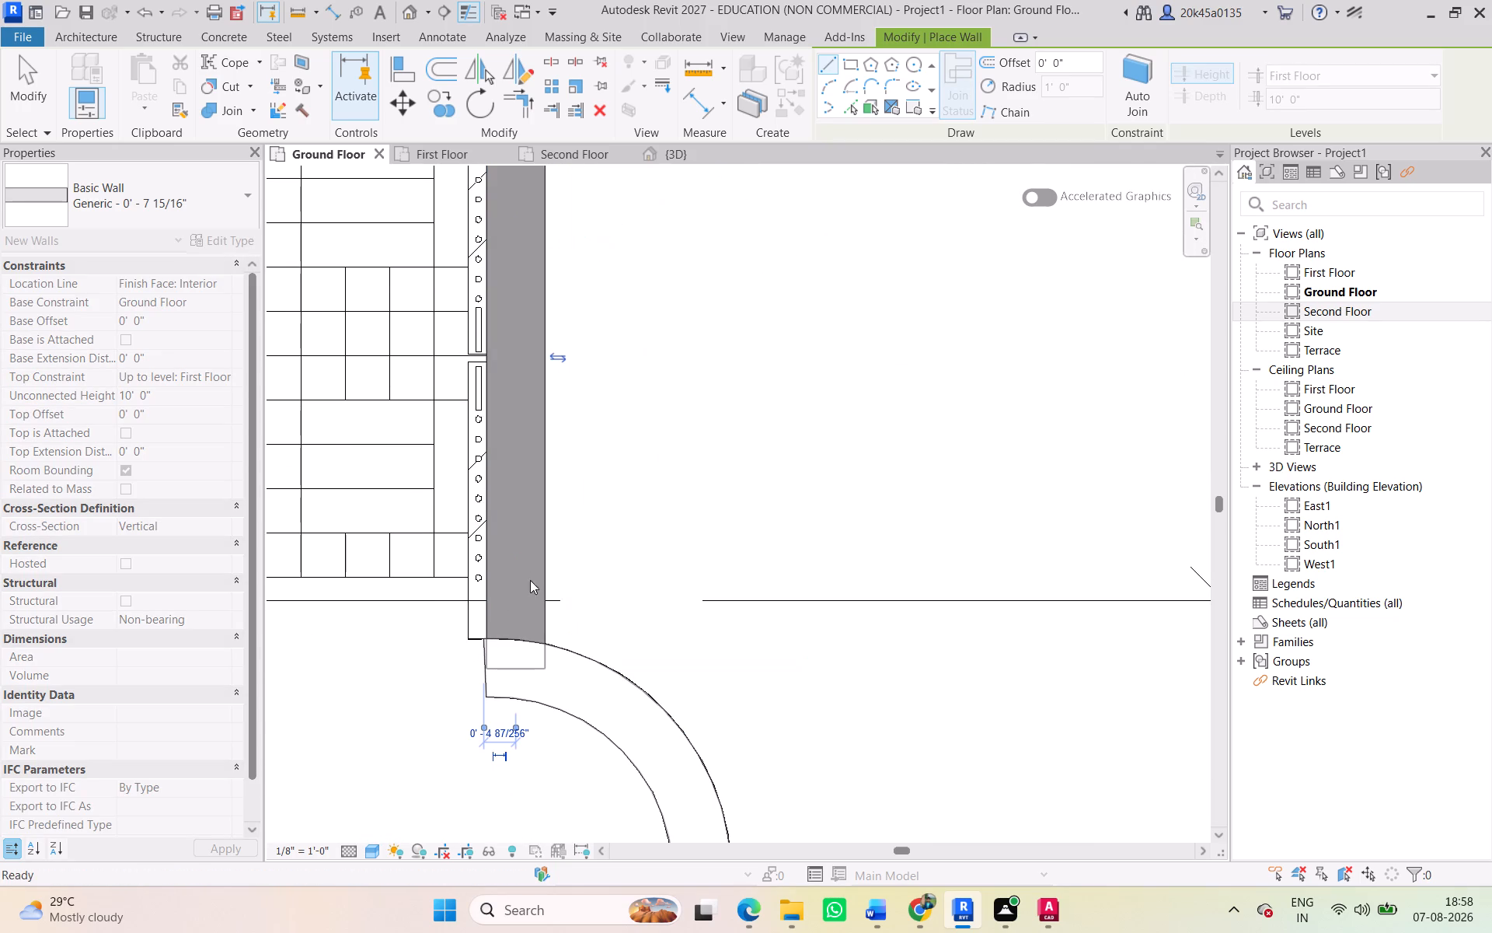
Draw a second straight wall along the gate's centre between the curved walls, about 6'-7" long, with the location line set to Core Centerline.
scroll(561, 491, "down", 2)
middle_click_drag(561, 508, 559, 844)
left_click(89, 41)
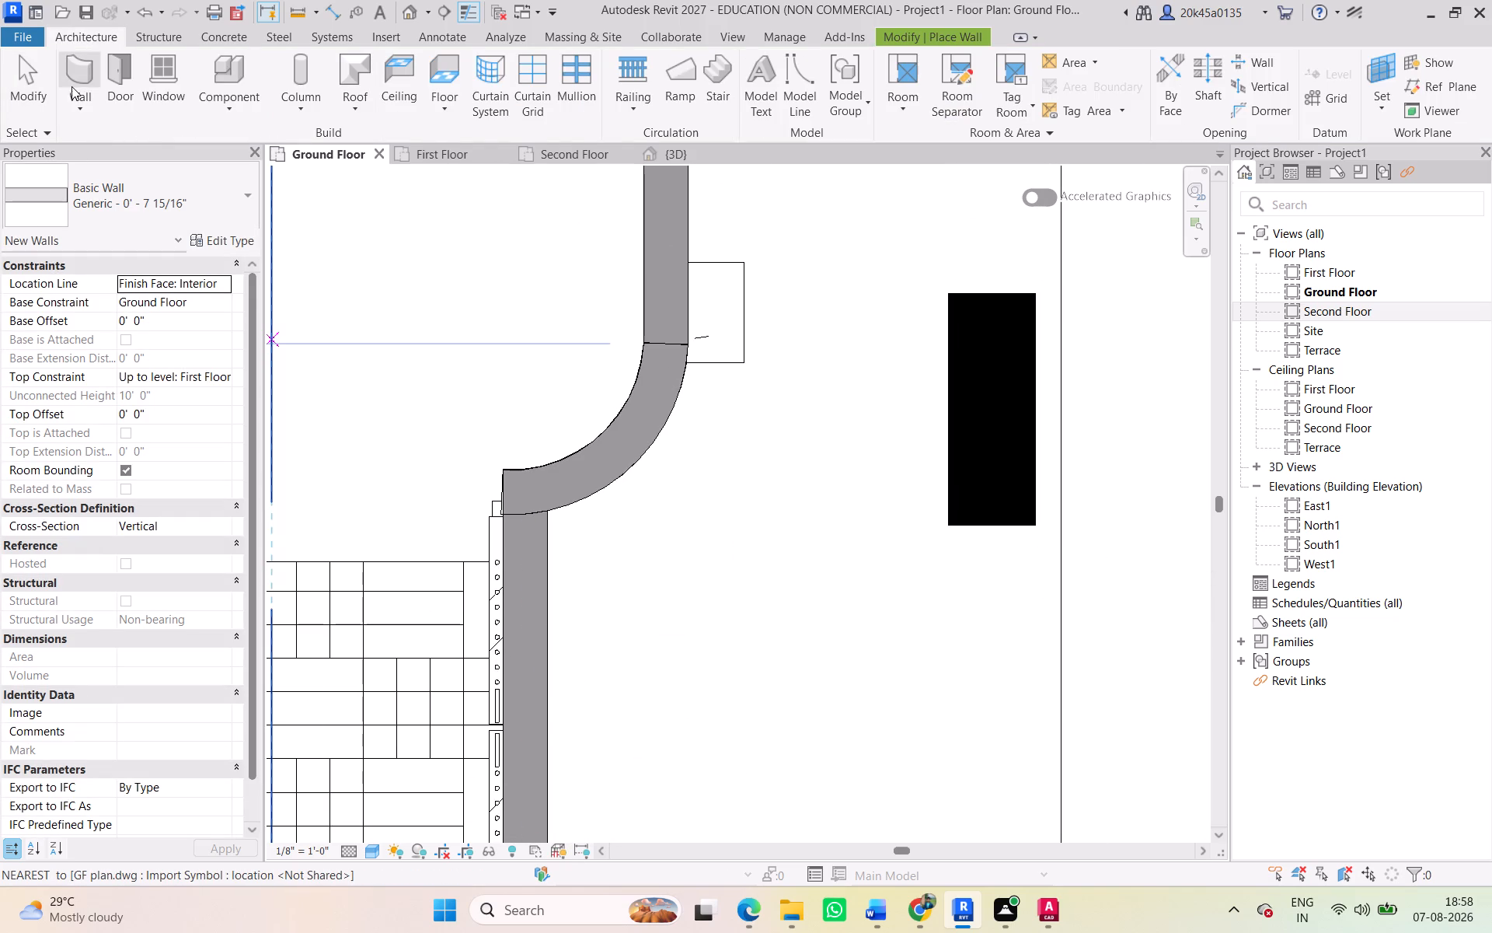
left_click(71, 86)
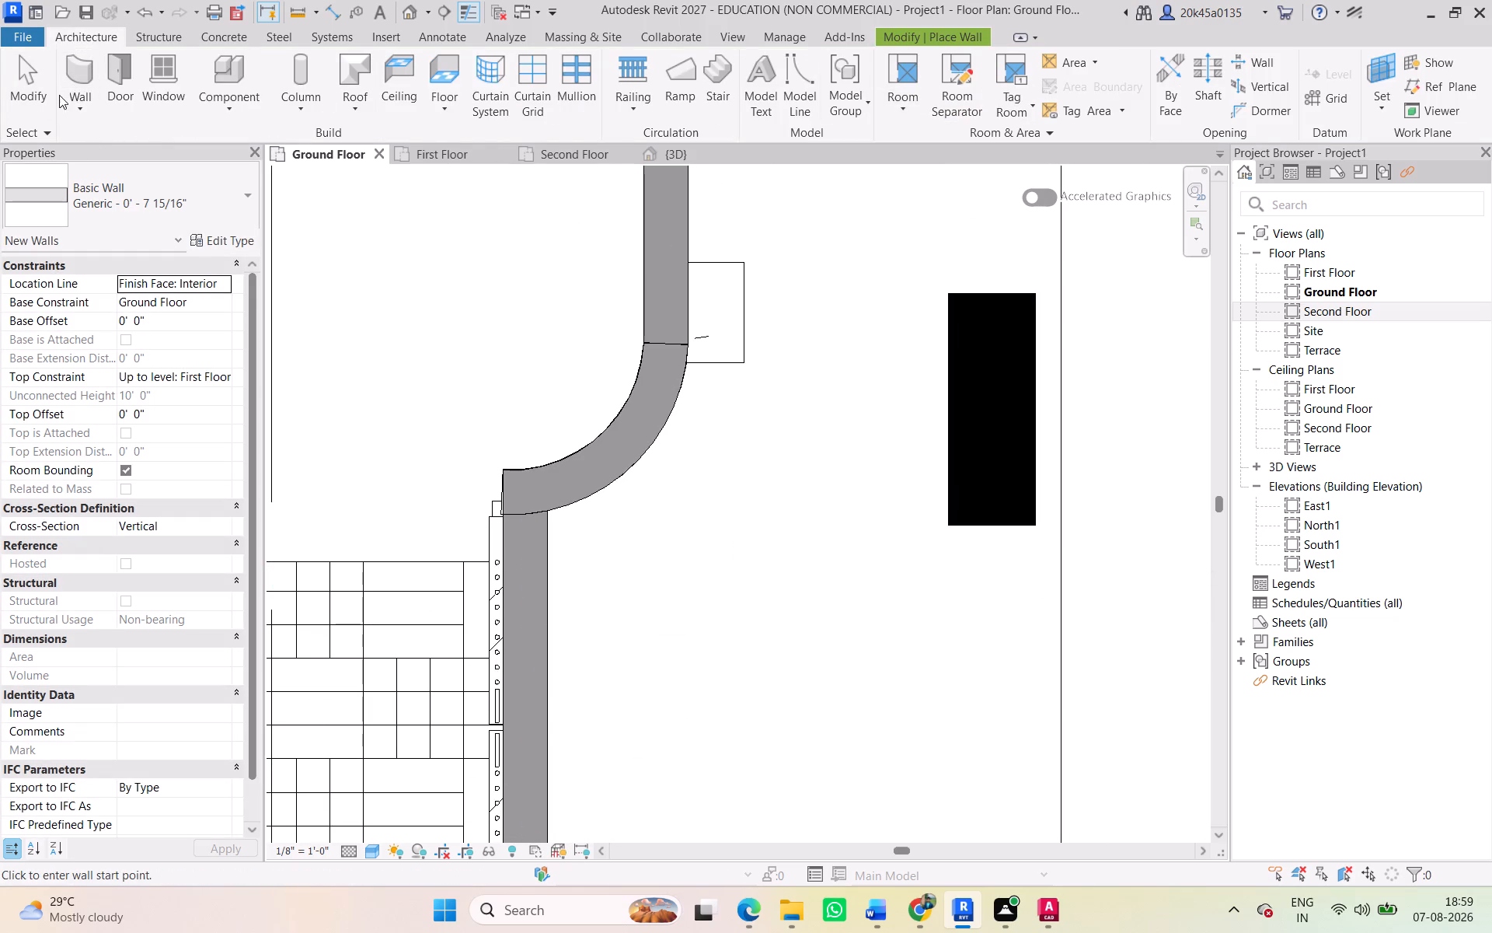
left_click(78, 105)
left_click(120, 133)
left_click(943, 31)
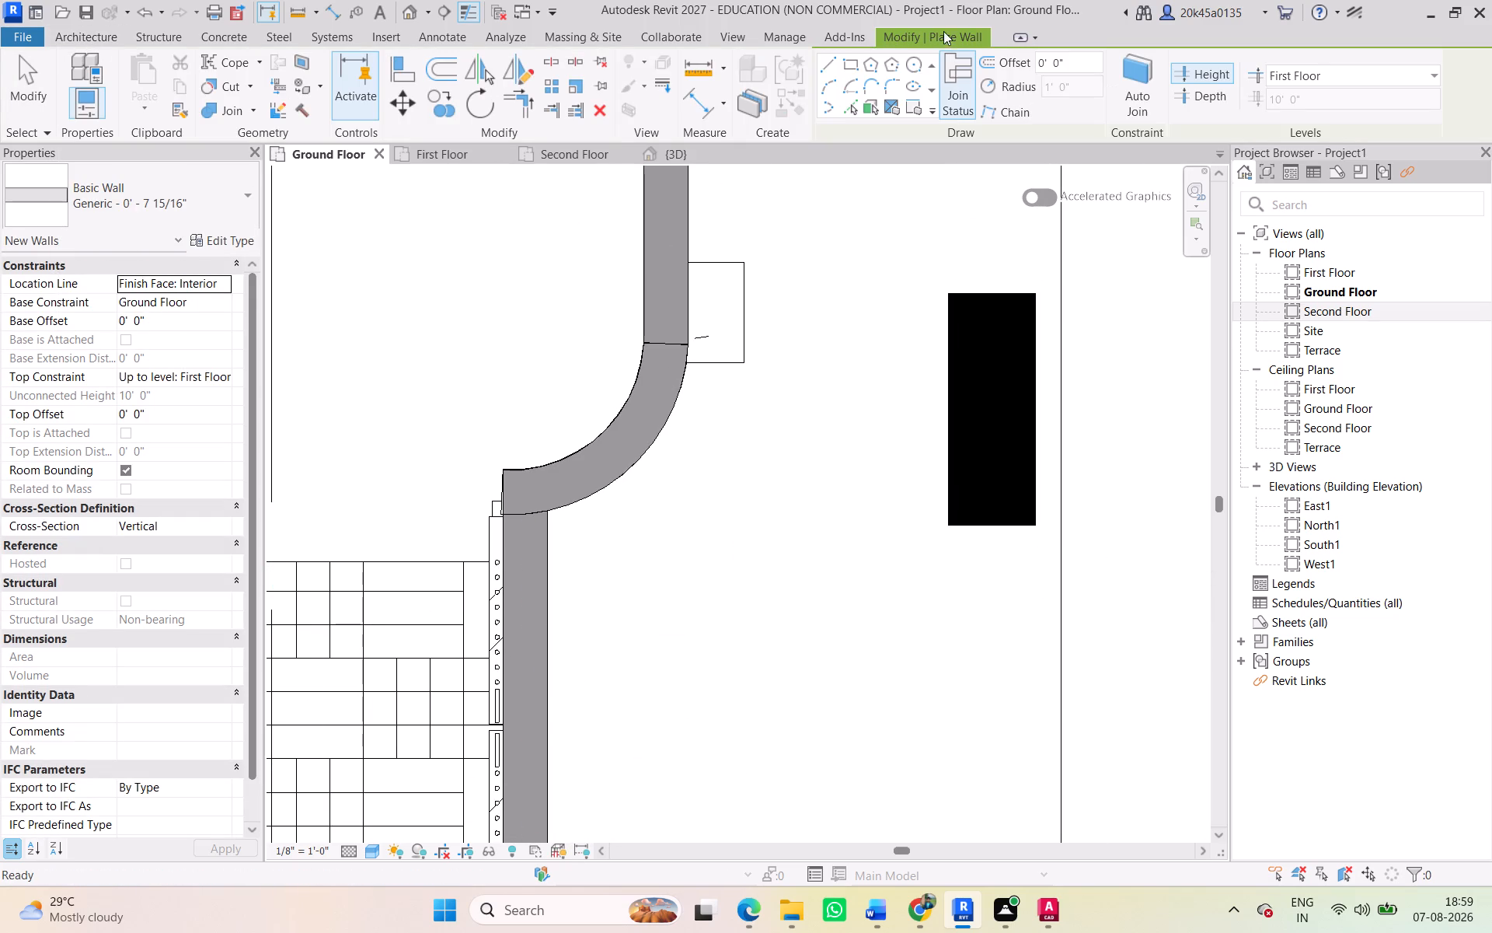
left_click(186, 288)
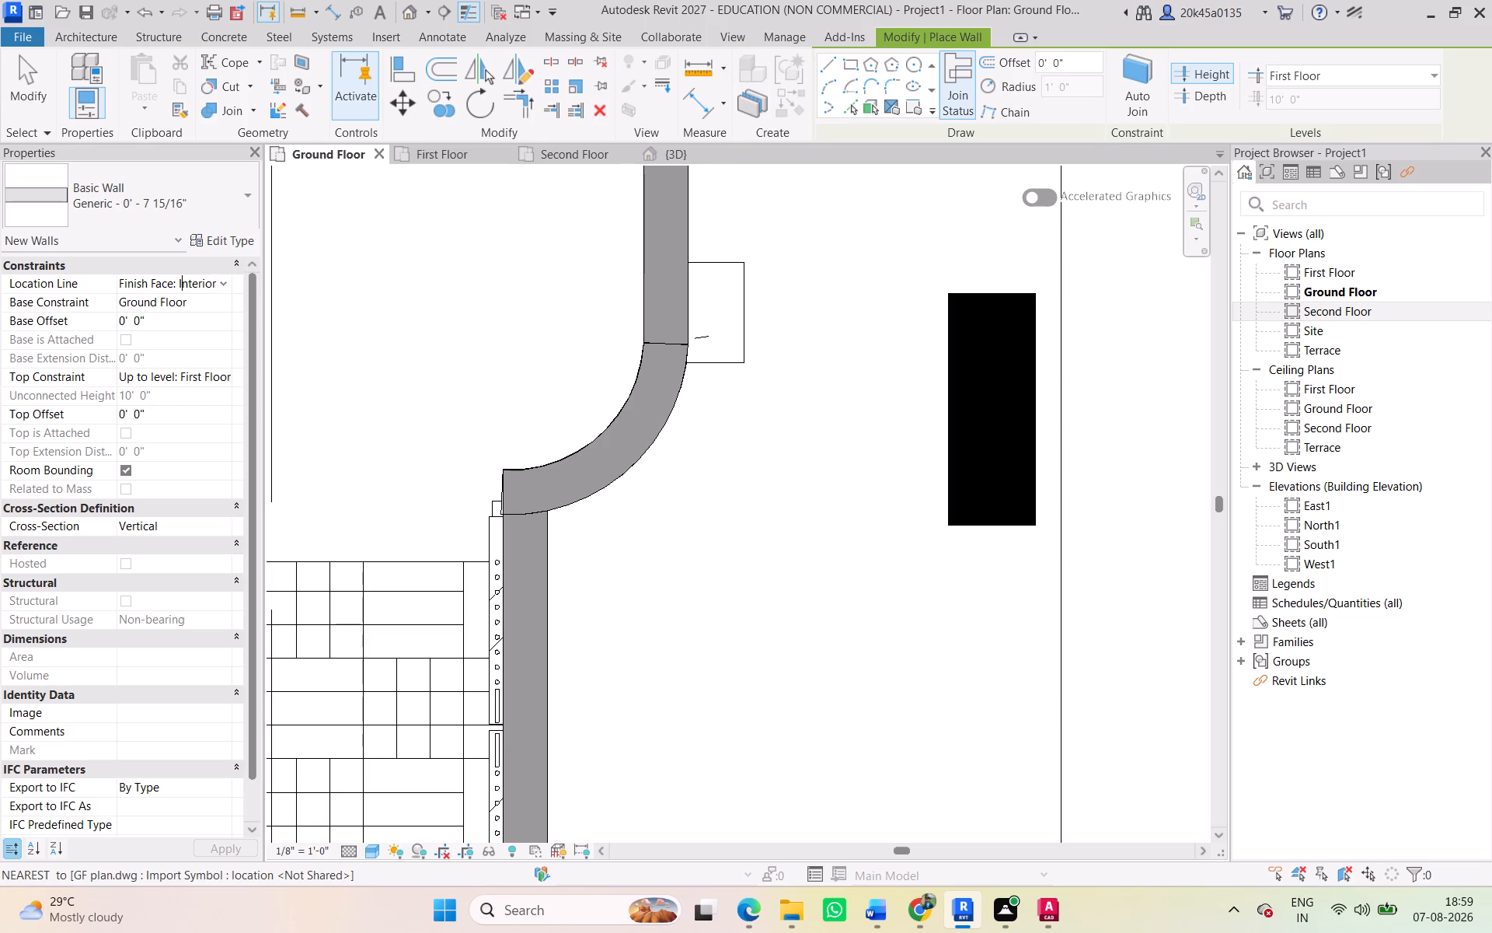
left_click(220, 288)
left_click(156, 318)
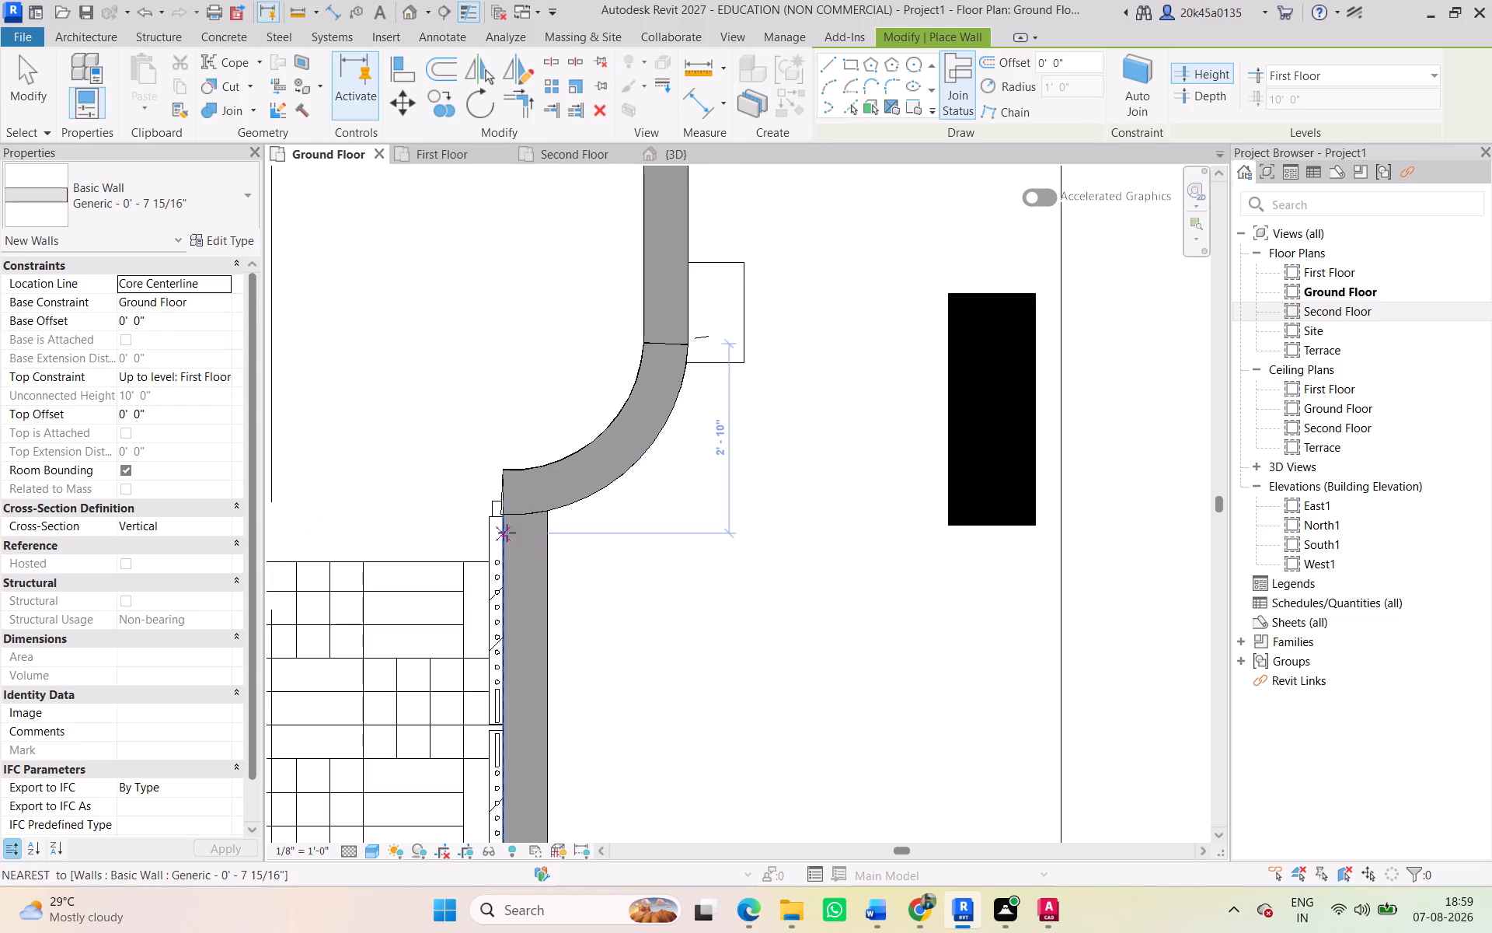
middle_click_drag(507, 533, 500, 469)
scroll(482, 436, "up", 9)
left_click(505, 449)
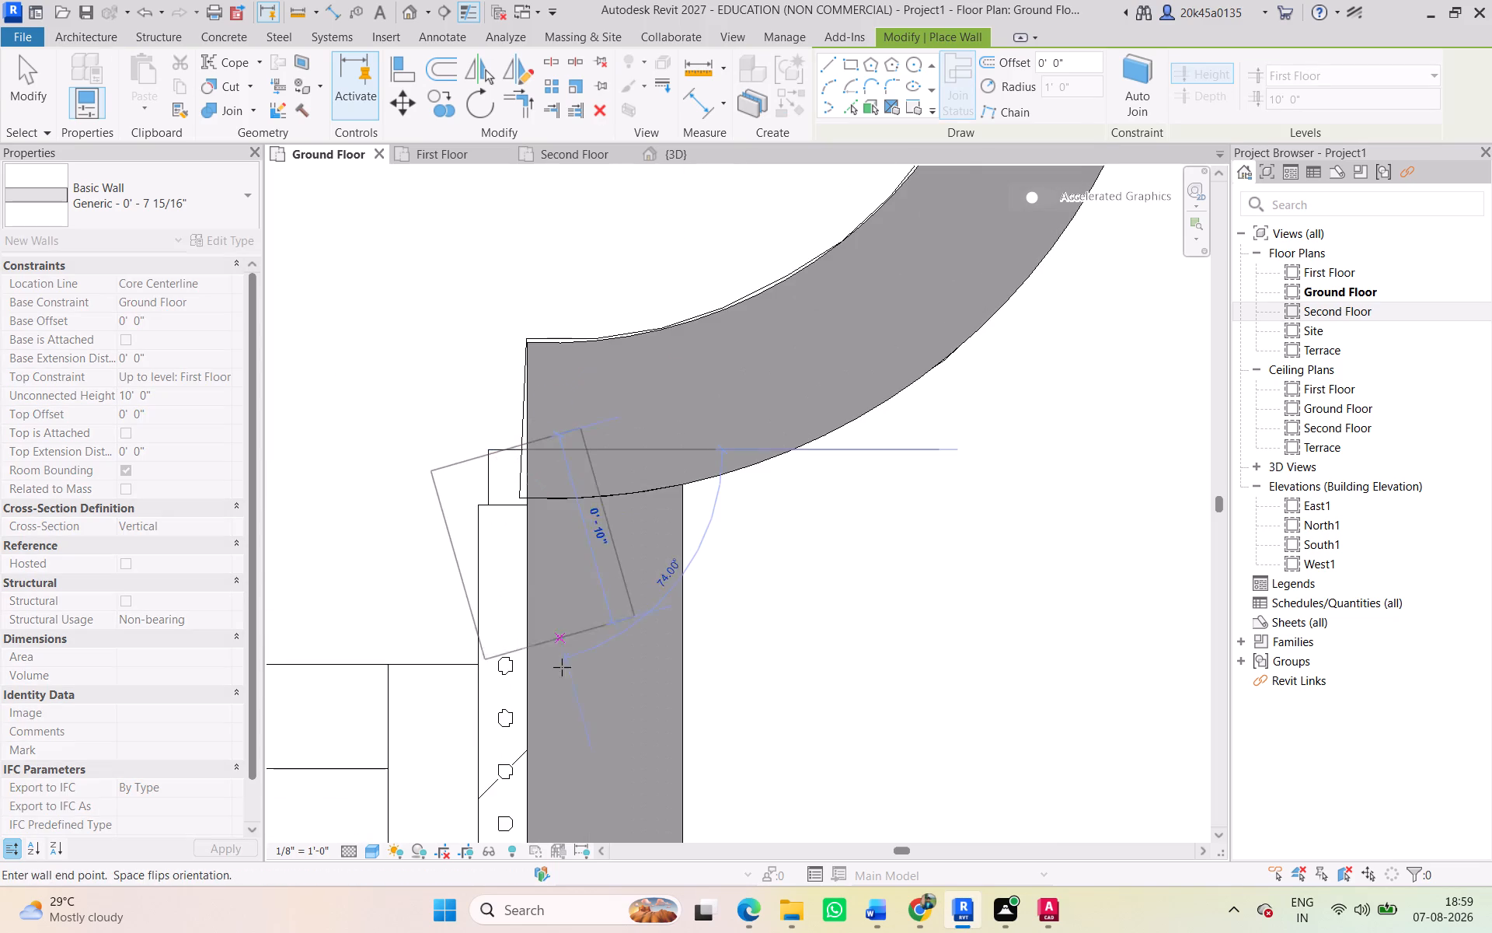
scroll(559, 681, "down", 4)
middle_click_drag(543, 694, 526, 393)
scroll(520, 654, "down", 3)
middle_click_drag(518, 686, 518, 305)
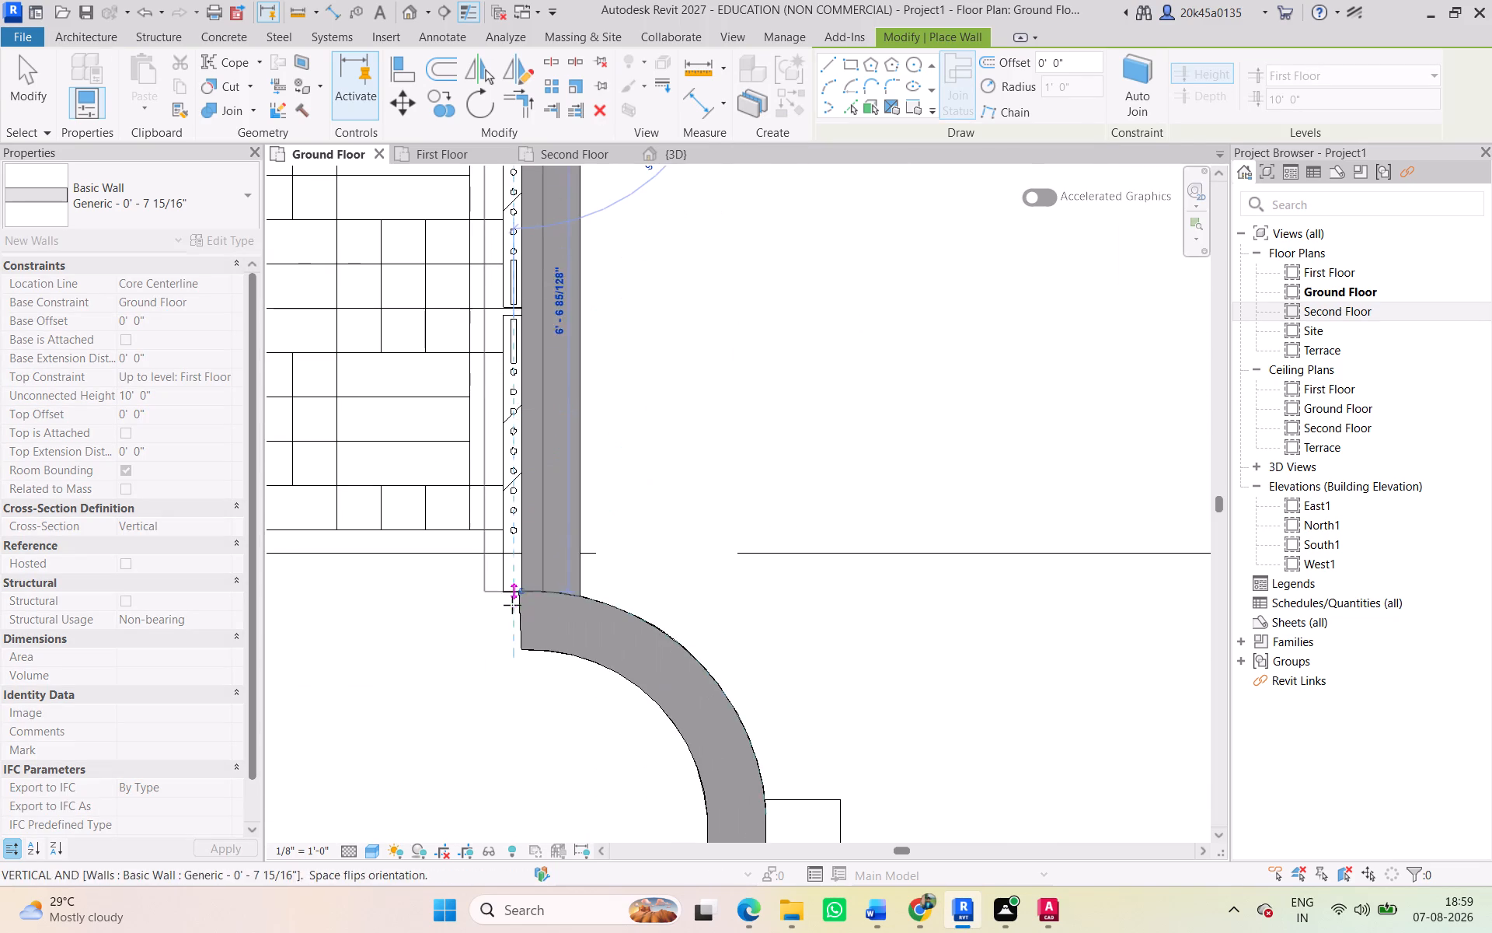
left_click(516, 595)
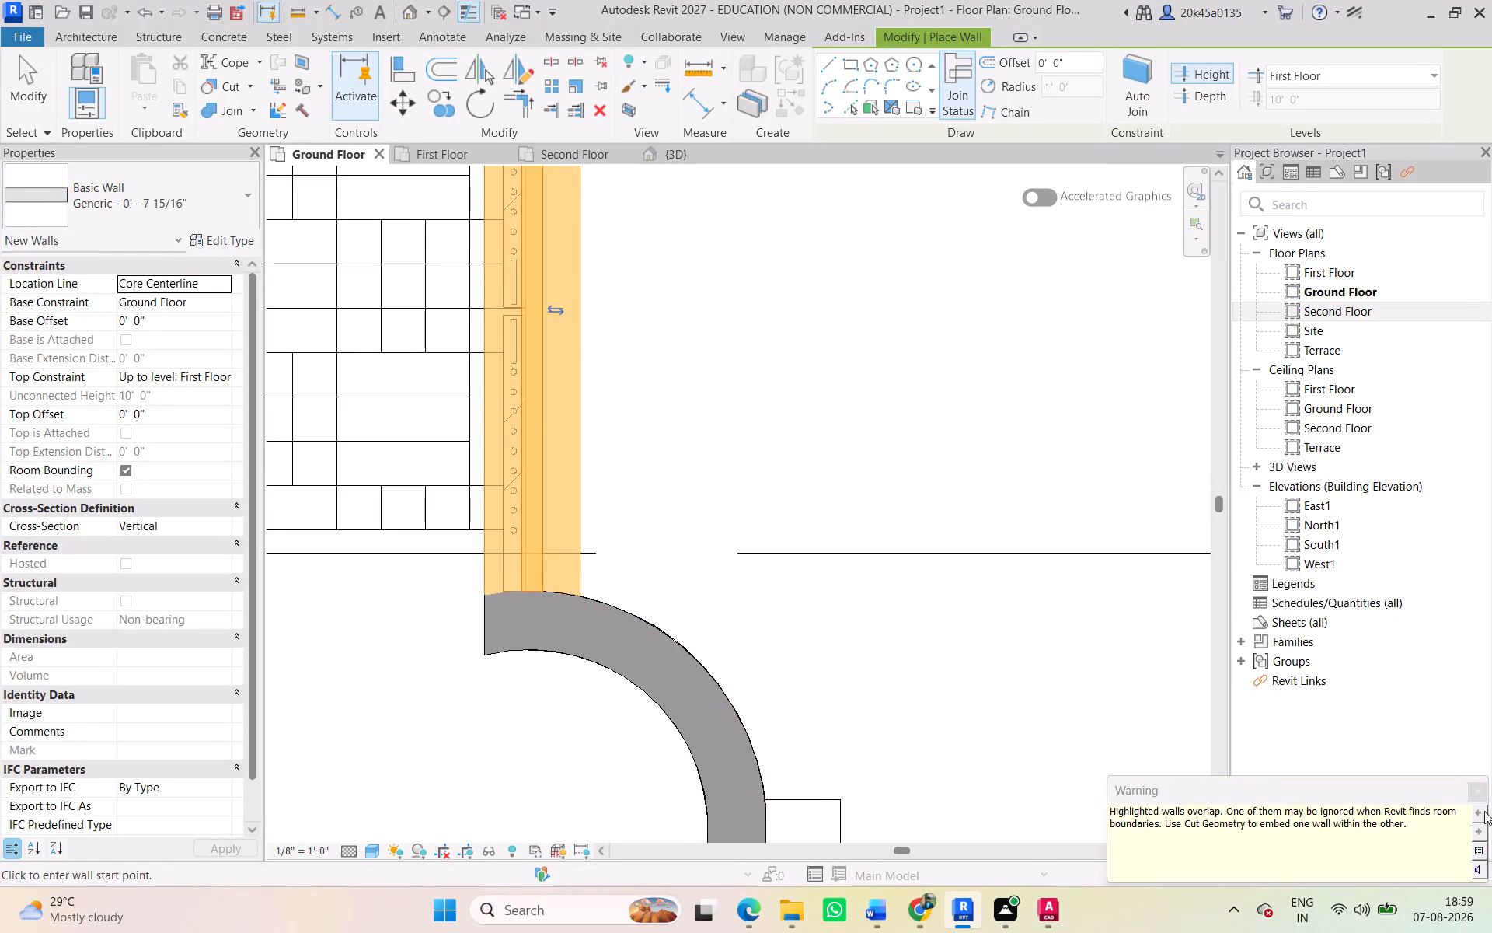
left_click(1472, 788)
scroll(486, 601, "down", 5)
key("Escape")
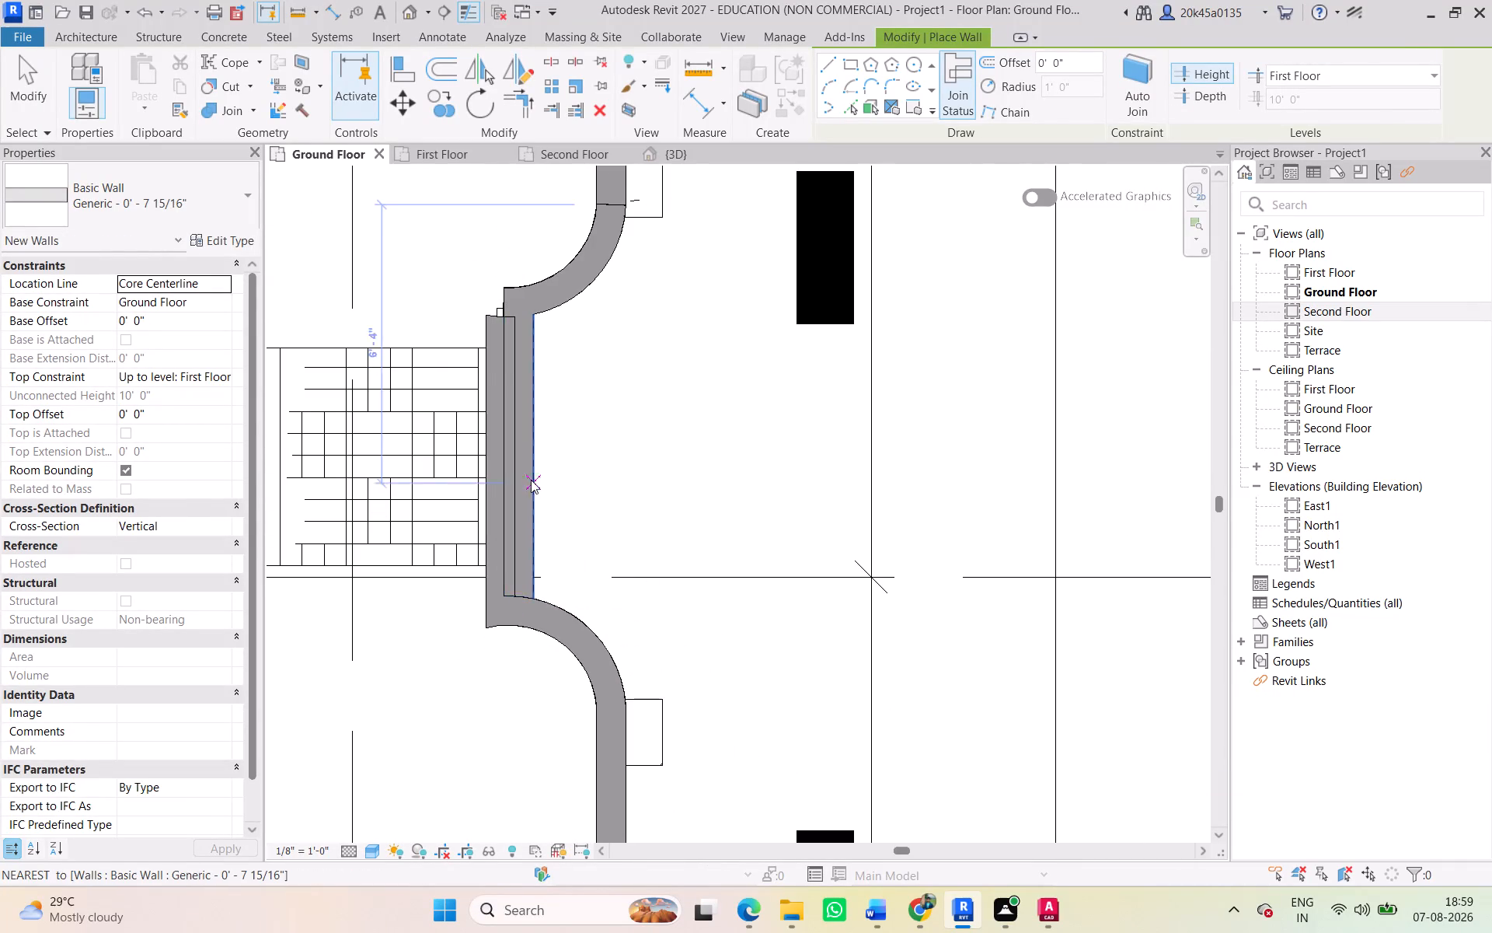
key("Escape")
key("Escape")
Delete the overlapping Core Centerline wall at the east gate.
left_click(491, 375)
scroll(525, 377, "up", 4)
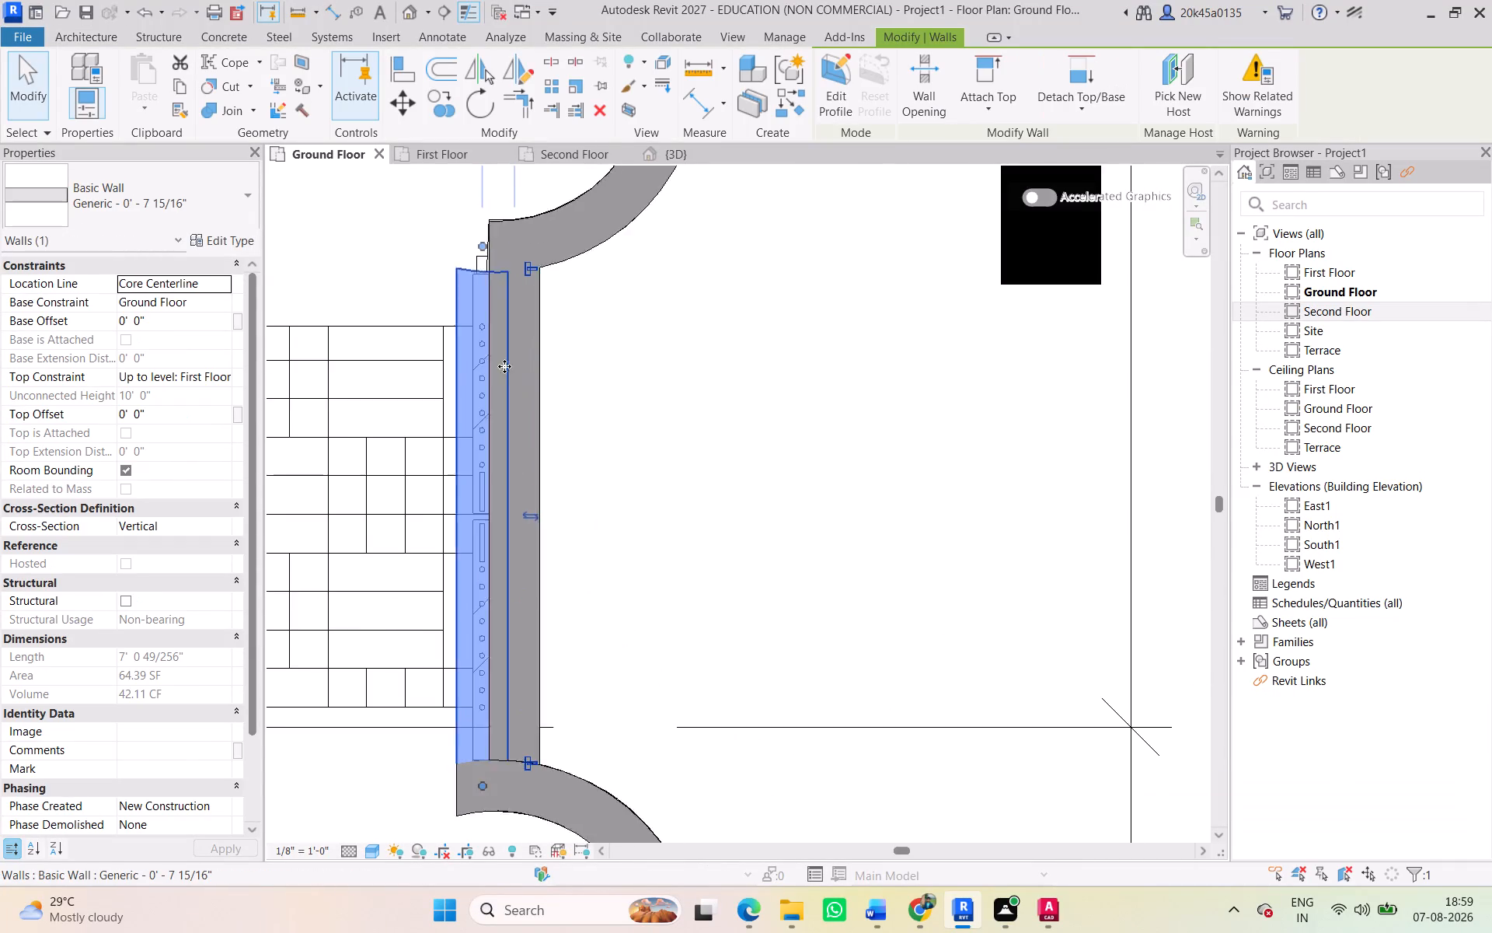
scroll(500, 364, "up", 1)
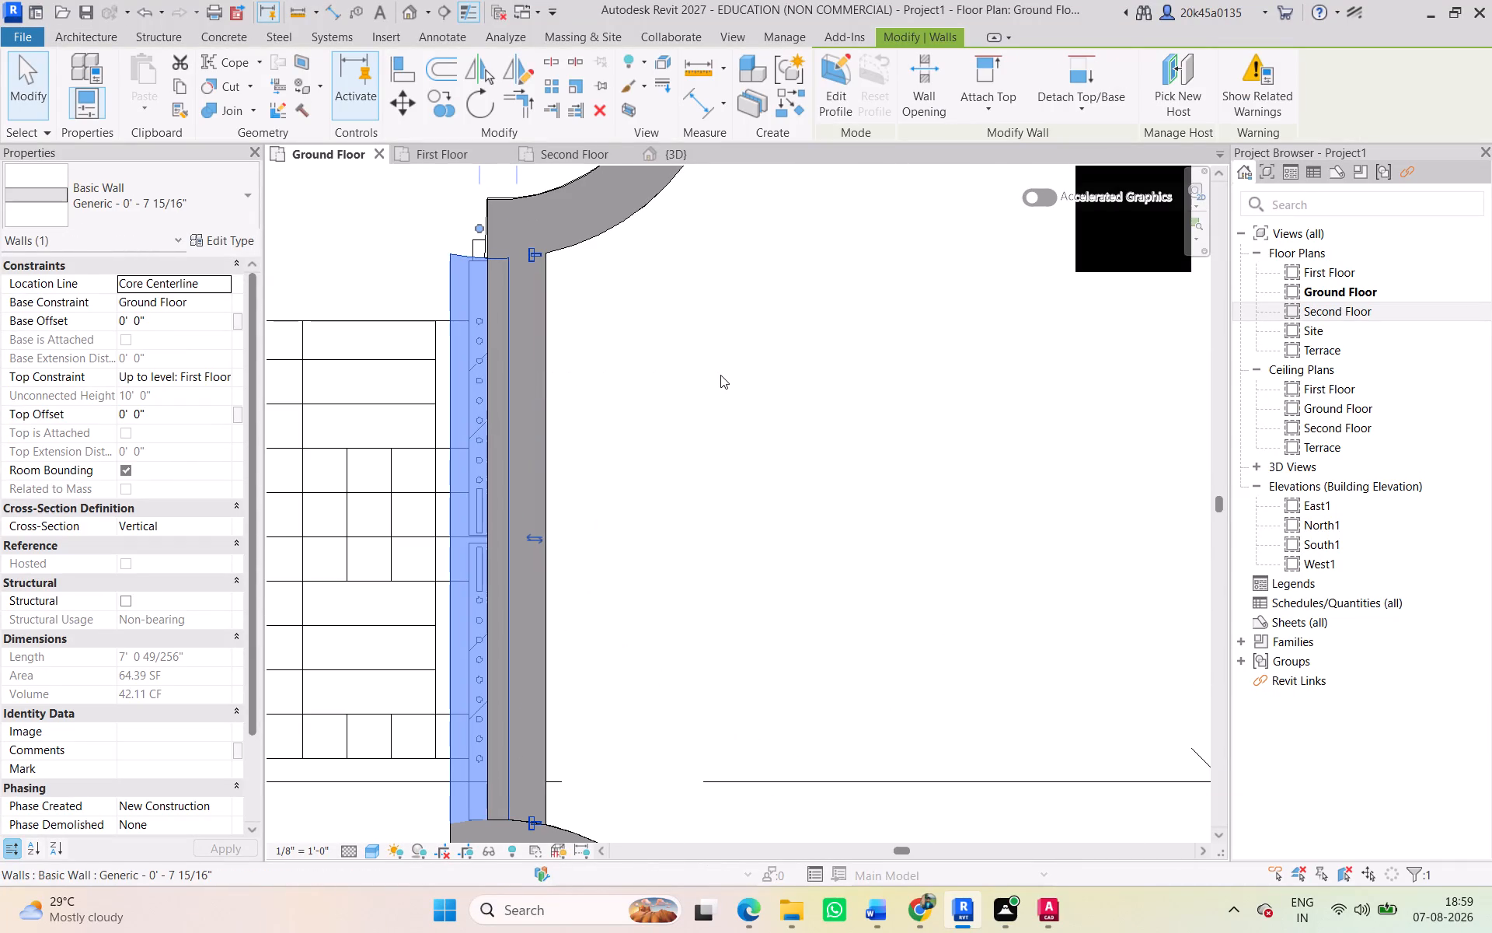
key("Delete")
Nudge the remaining straight wall west so it sits over the gate lines between the two curved walls.
scroll(584, 453, "down", 4)
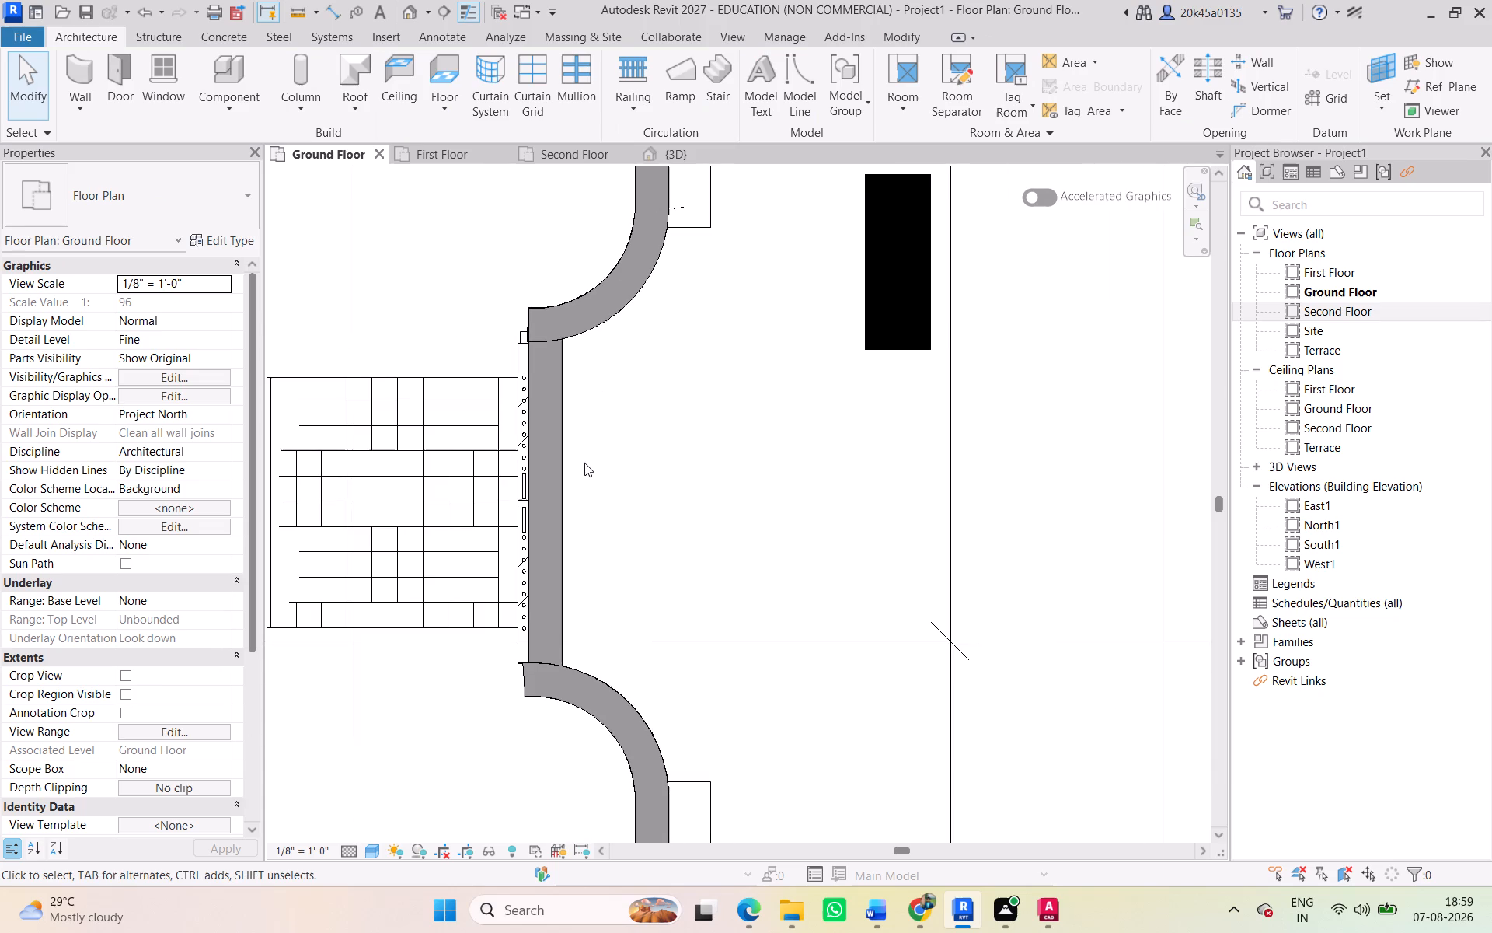
left_click(586, 464)
left_click(566, 450)
scroll(566, 450, "up", 3)
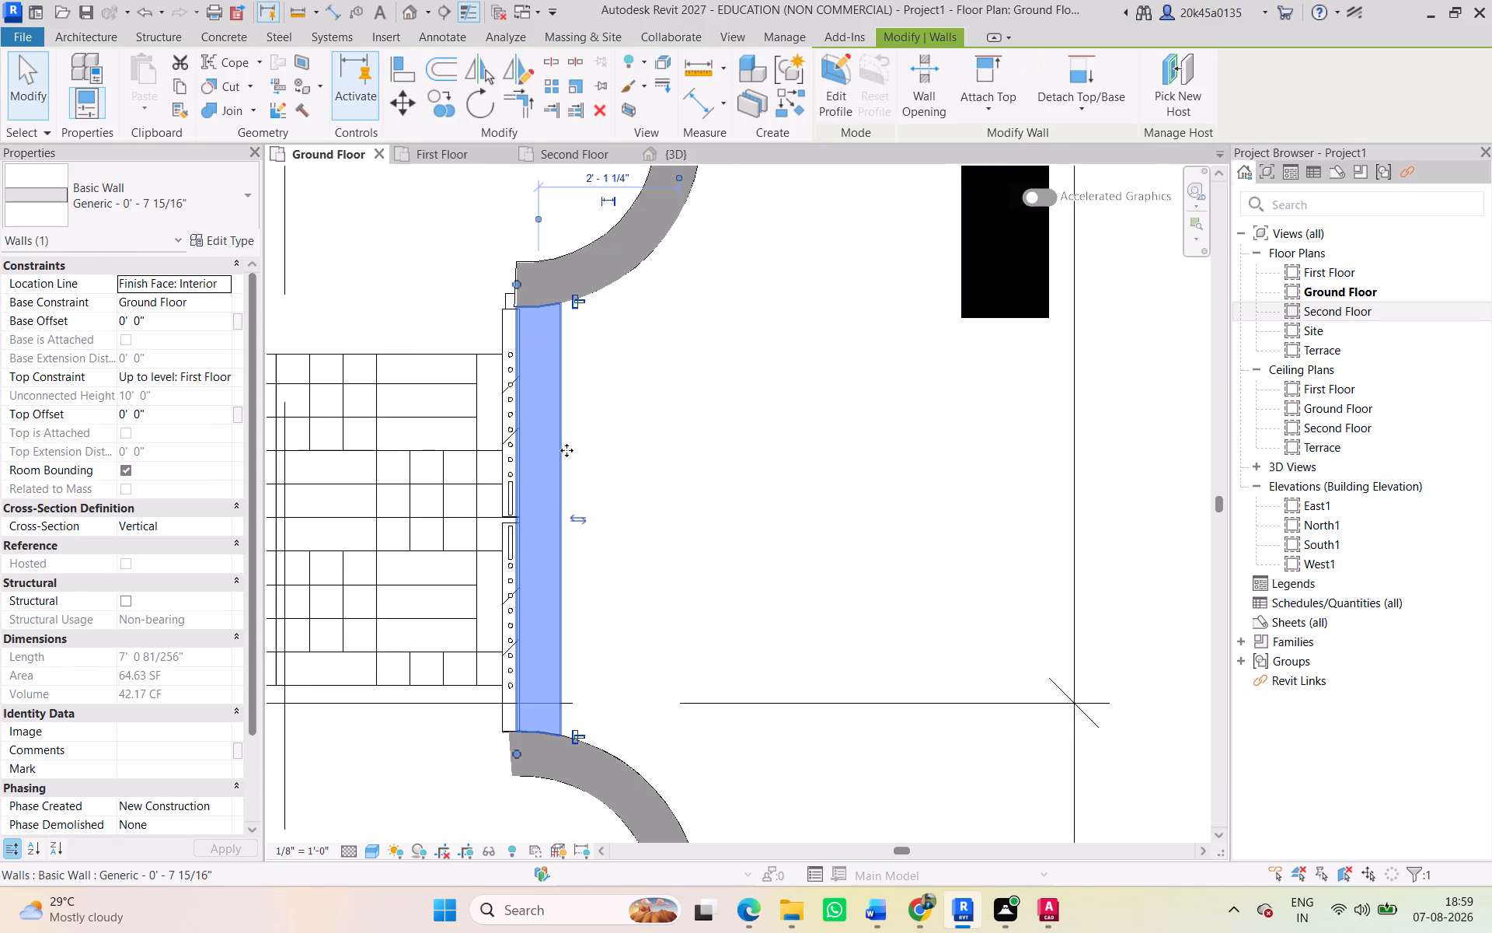
key("Left")
key("Left")
key("Left")
key("Left")
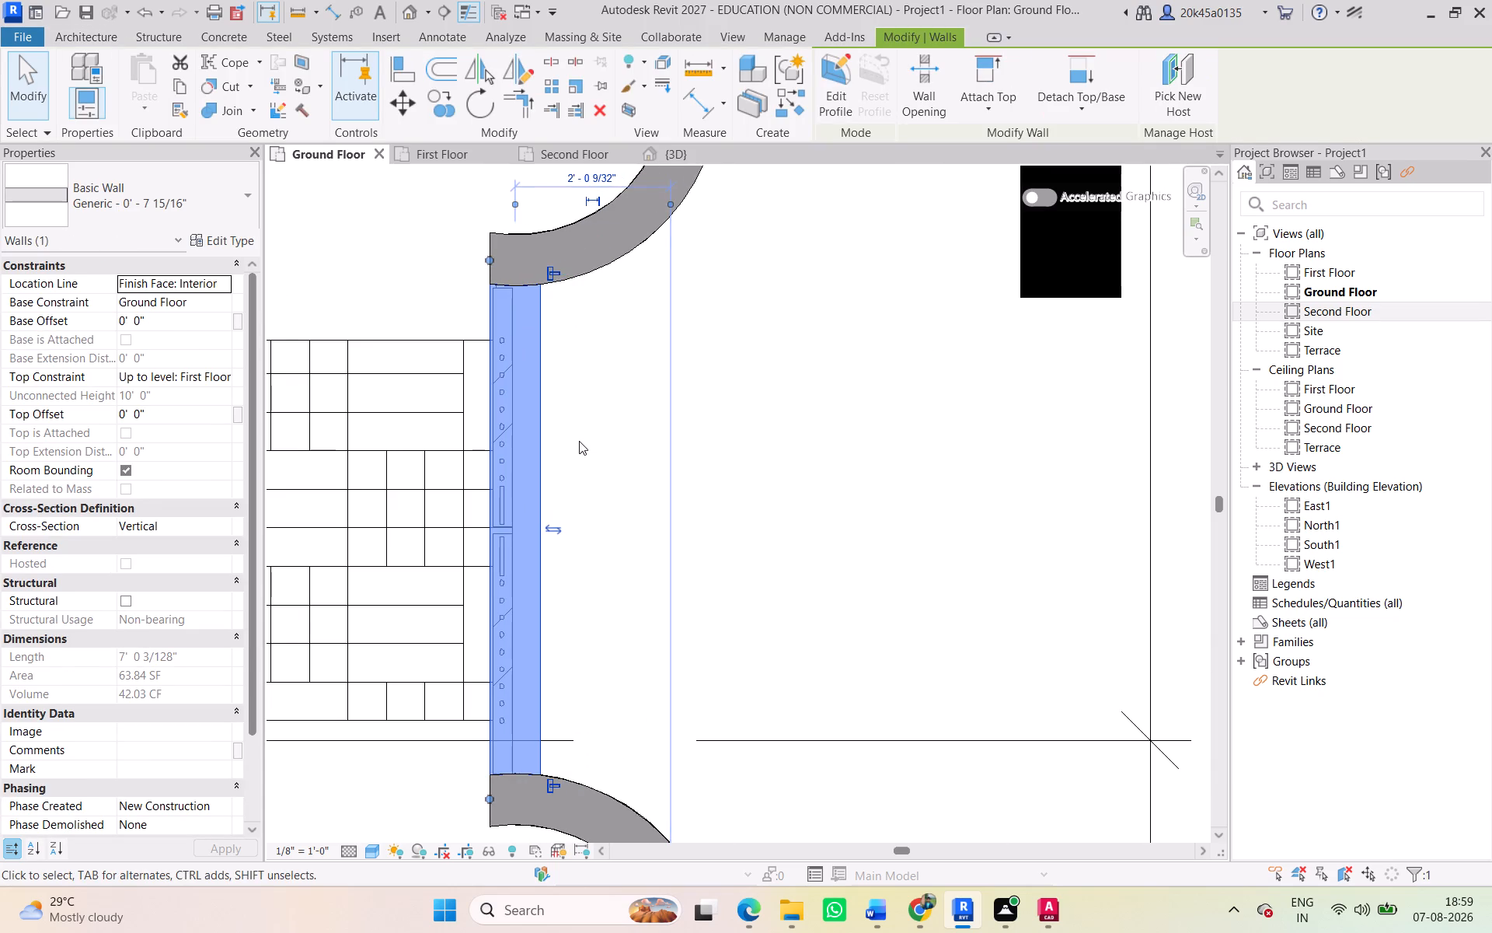
key("Left")
left_click(584, 439)
left_click(528, 460)
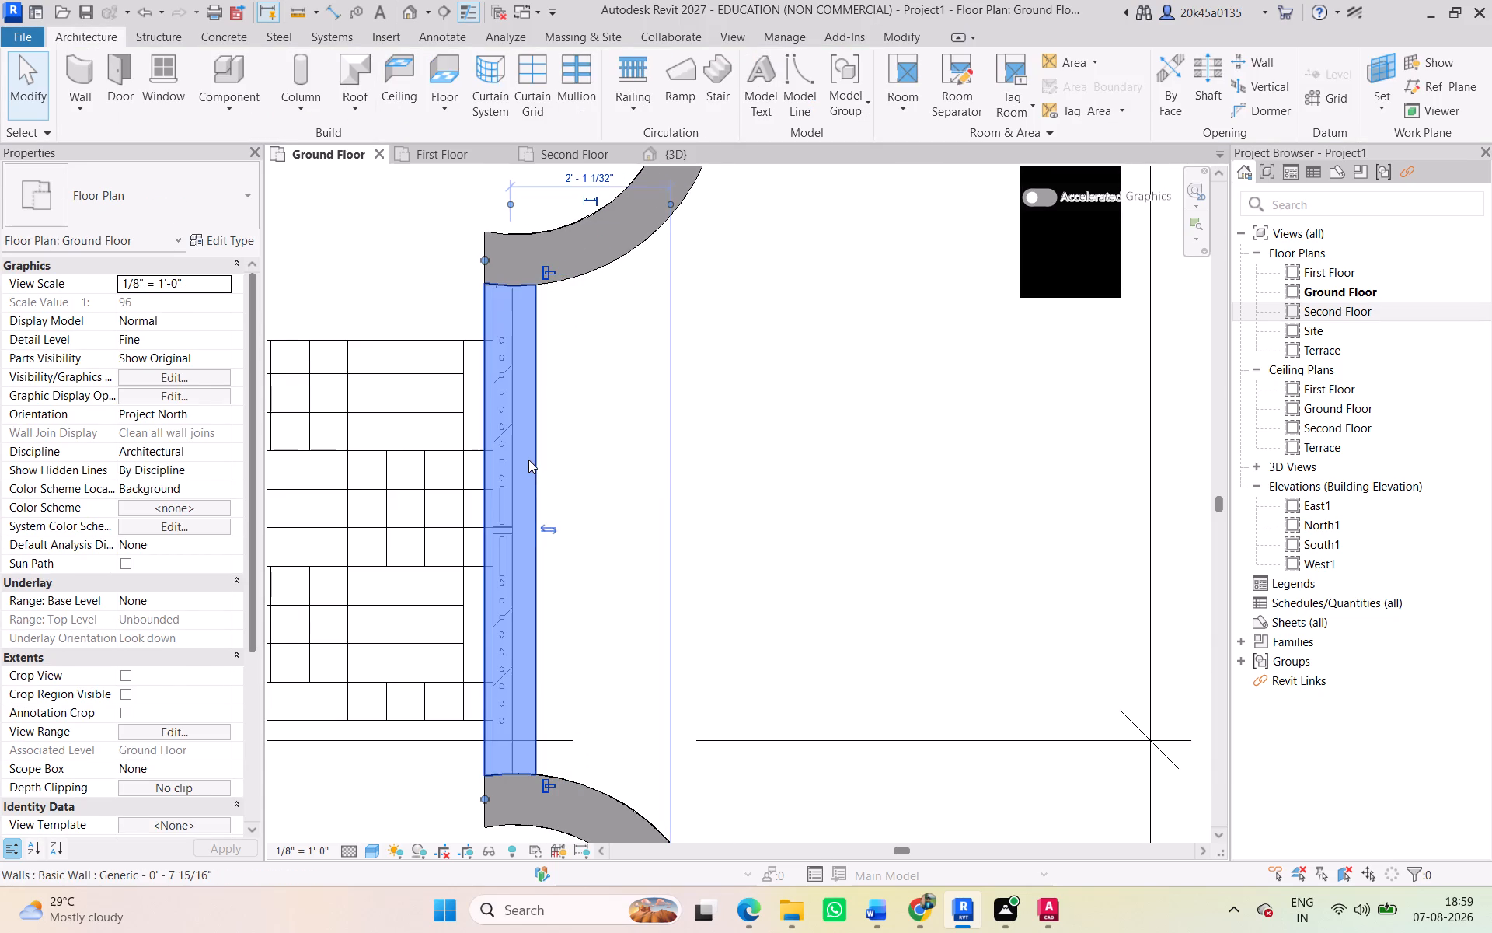
key("Left")
key("Left")
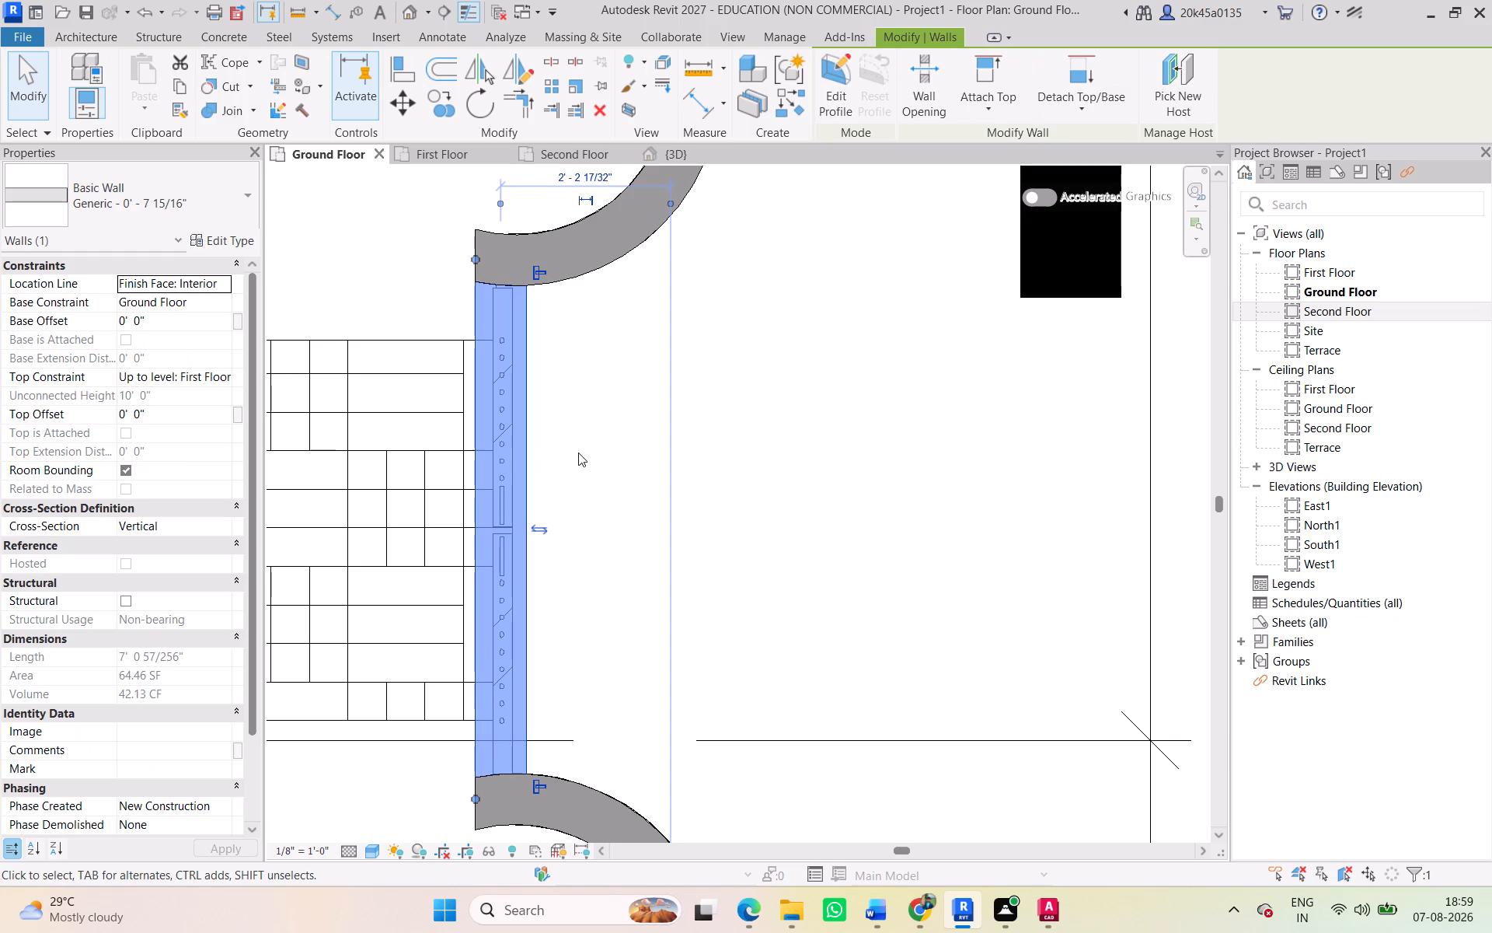
left_click(578, 453)
Examine the east boundary wall down to its south end and the curved walls beside the guard cabin.
scroll(591, 470, "down", 7)
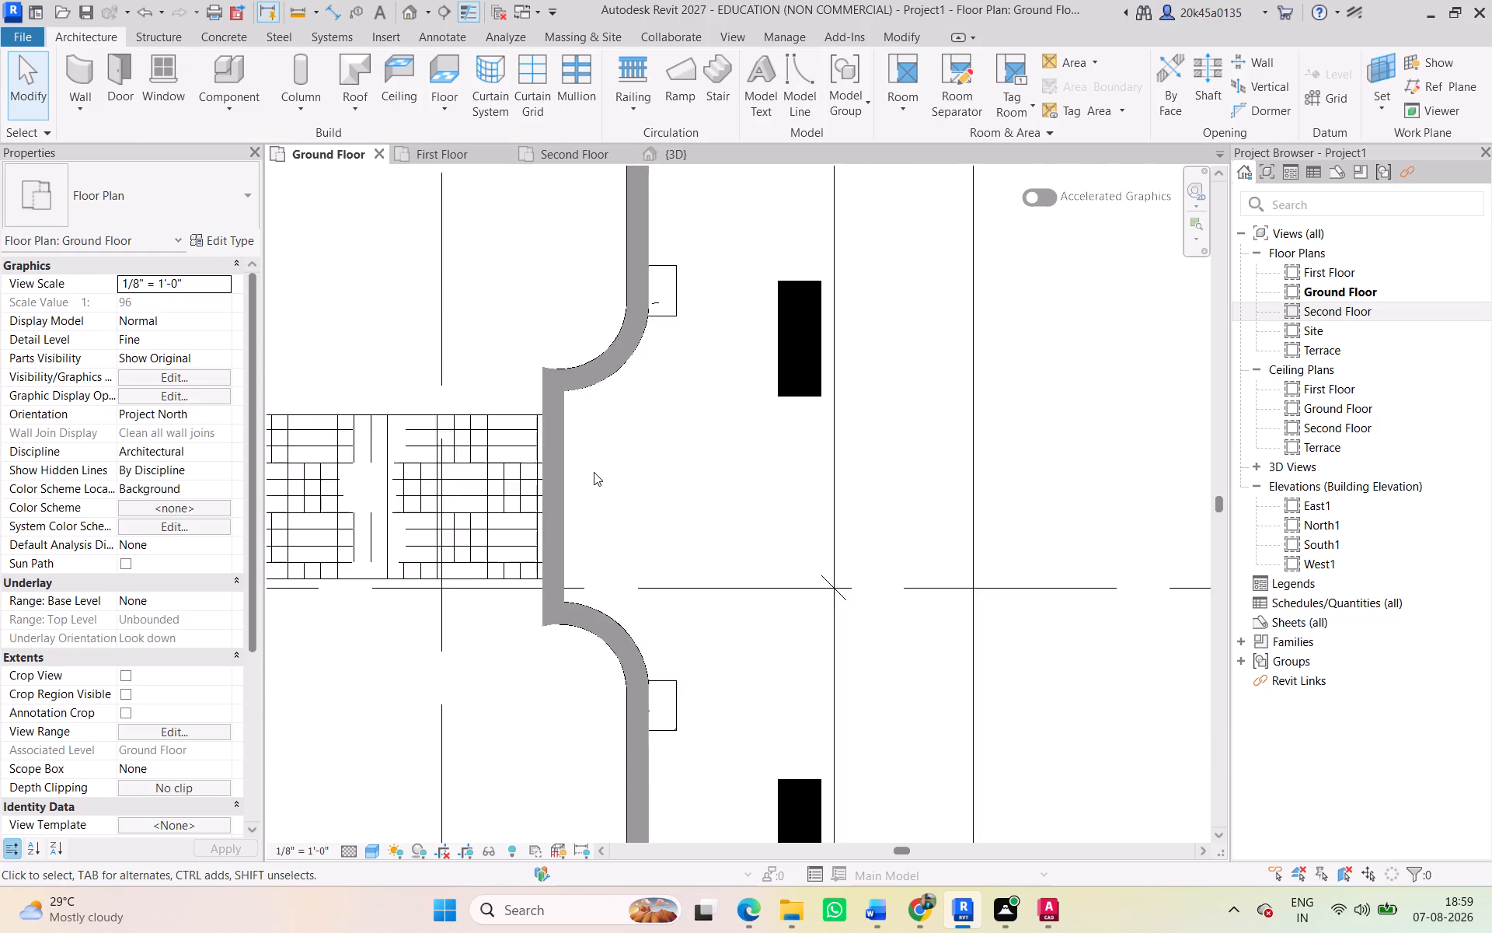
scroll(594, 472, "down", 3)
middle_click_drag(595, 478, 553, 365)
scroll(576, 460, "down", 4)
middle_click_drag(575, 489, 581, 356)
scroll(595, 452, "down", 3)
middle_click_drag(593, 456, 593, 435)
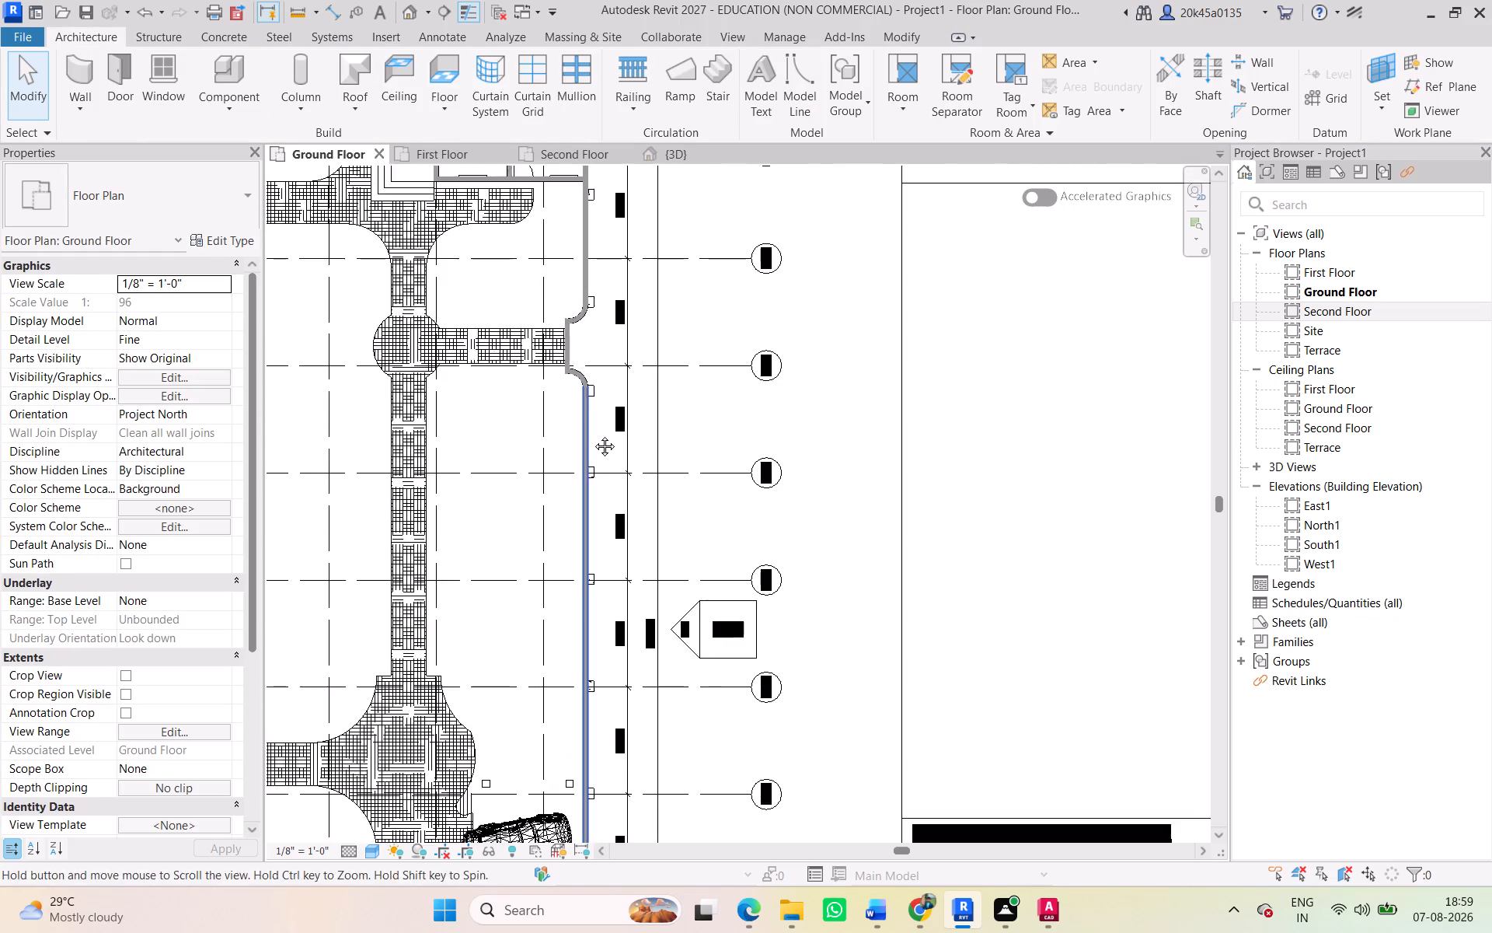
middle_click_drag(593, 435, 593, 314)
scroll(596, 587, "down", 3)
middle_click_drag(593, 582, 571, 365)
middle_click_drag(547, 575, 593, 489)
scroll(573, 655, "up", 6)
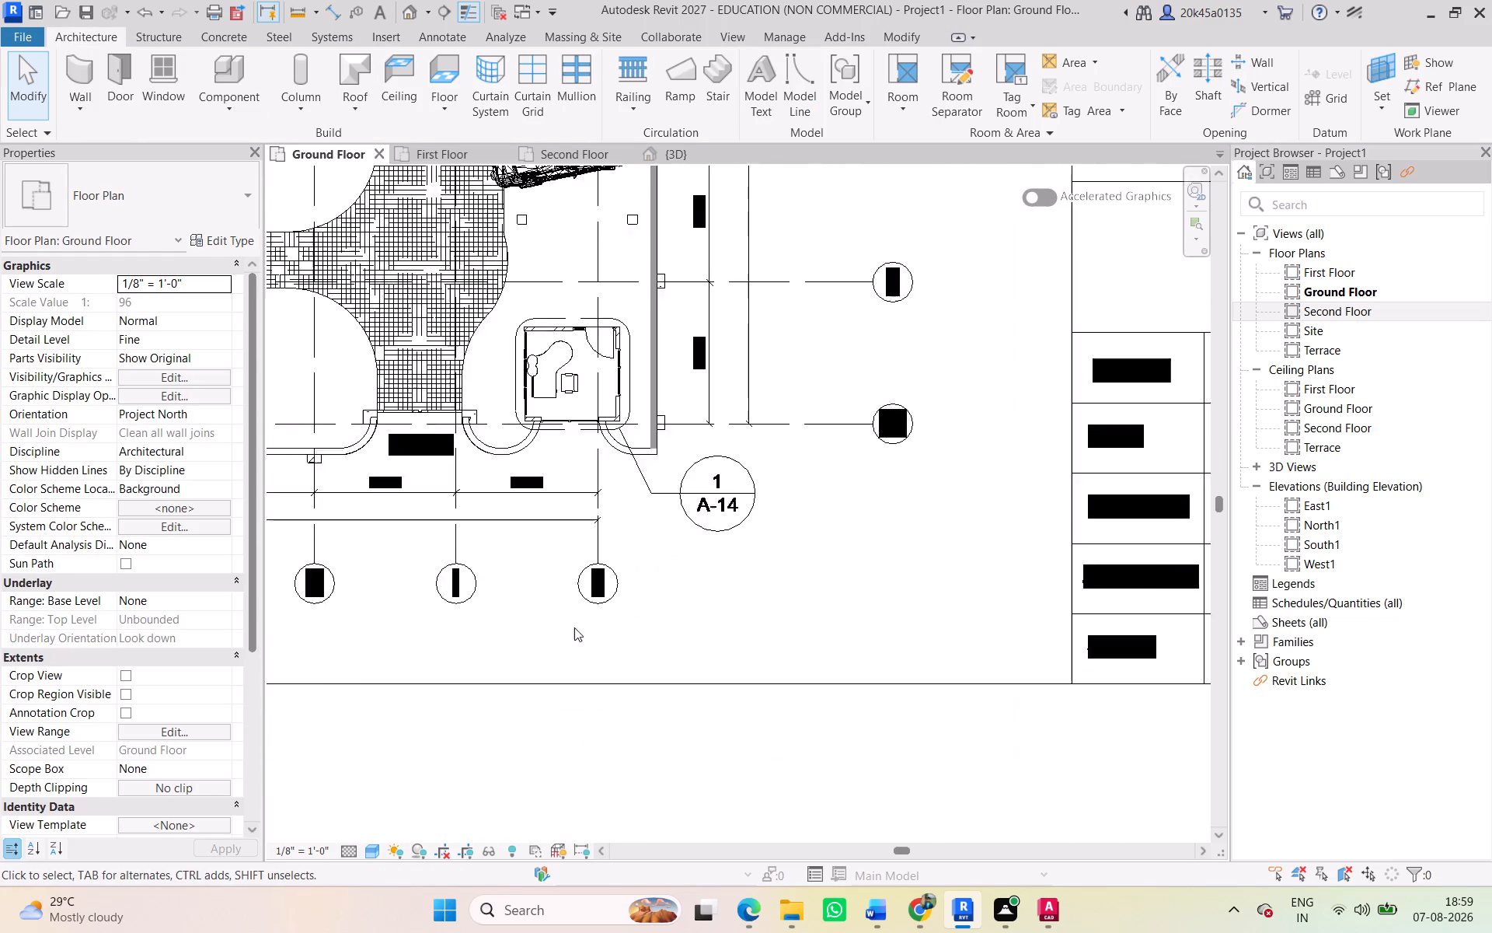
middle_click_drag(594, 531, 636, 832)
scroll(646, 636, "up", 4)
middle_click_drag(633, 627, 560, 512)
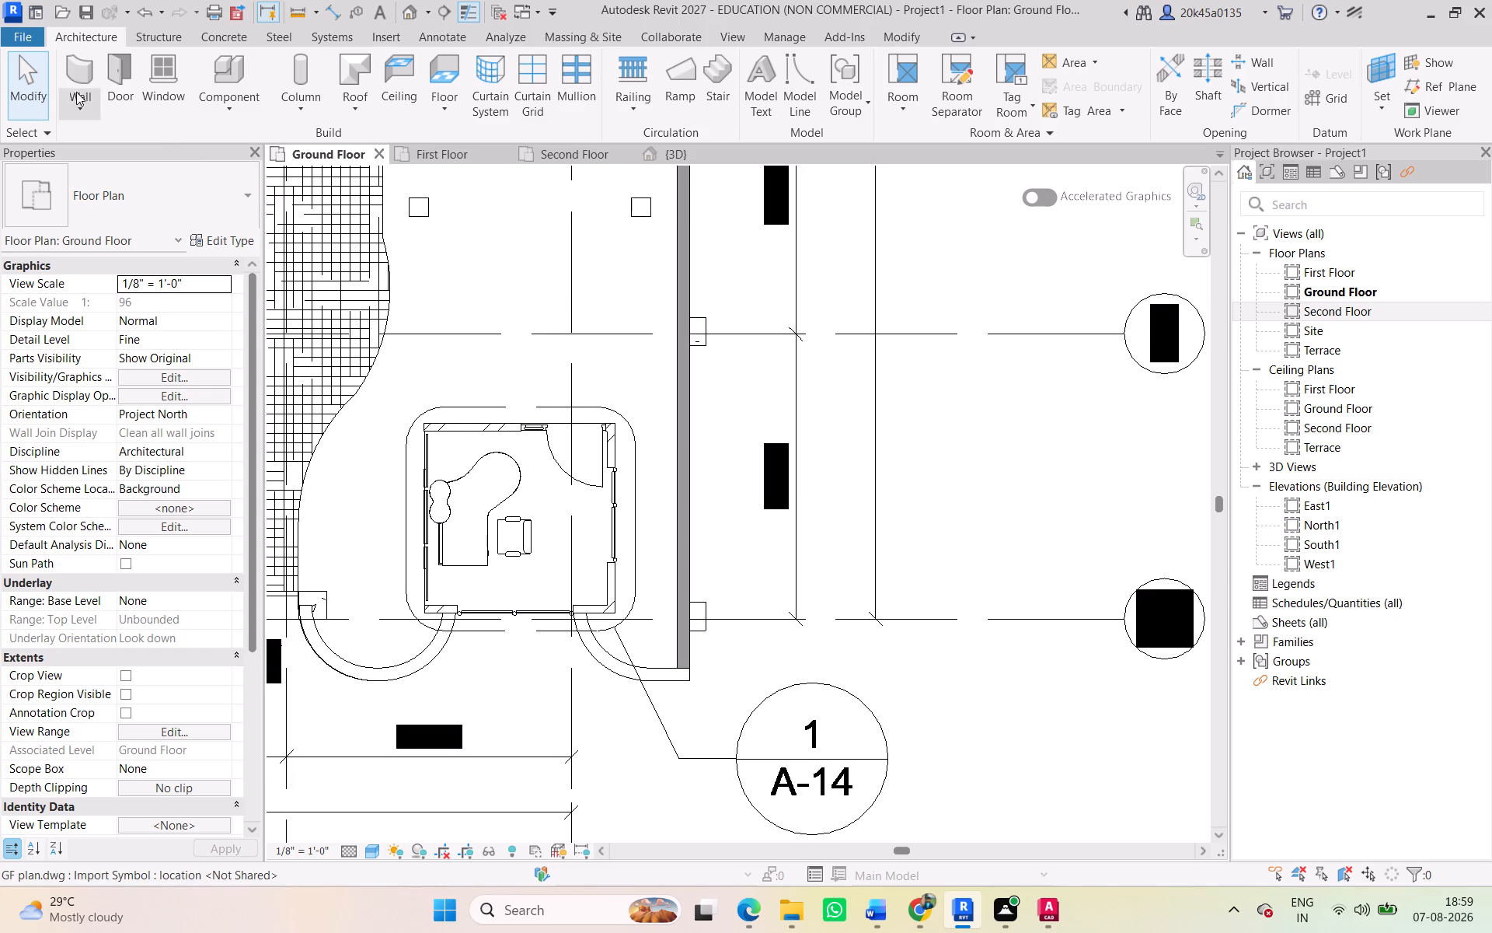
Measure the thickness of the short return at the east boundary wall's south end.
left_click(78, 63)
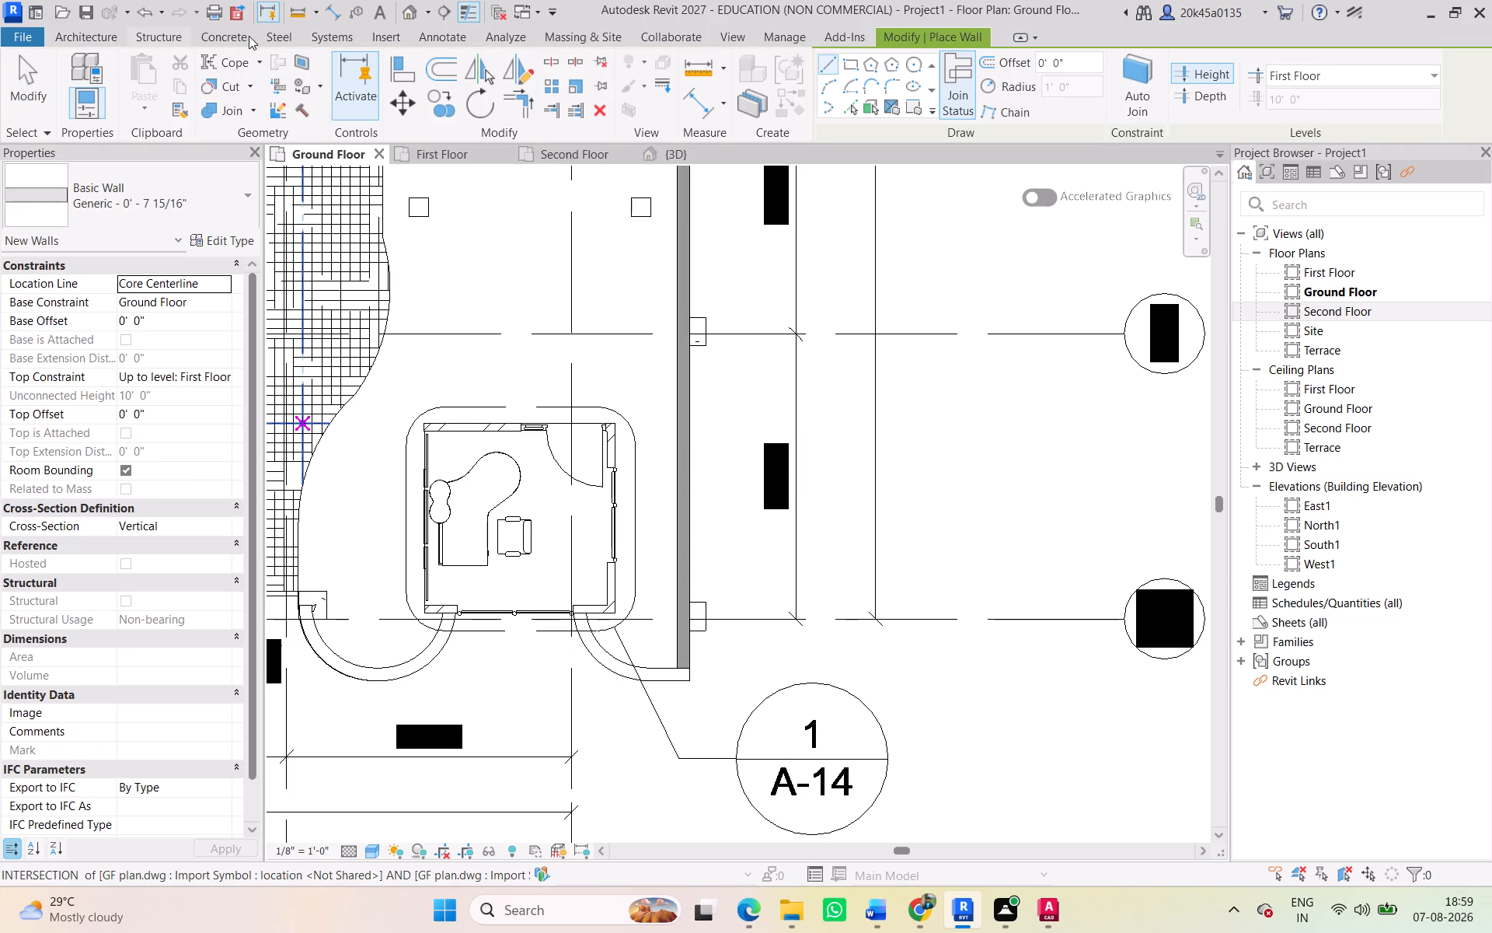
left_click(336, 7)
scroll(657, 669, "up", 8)
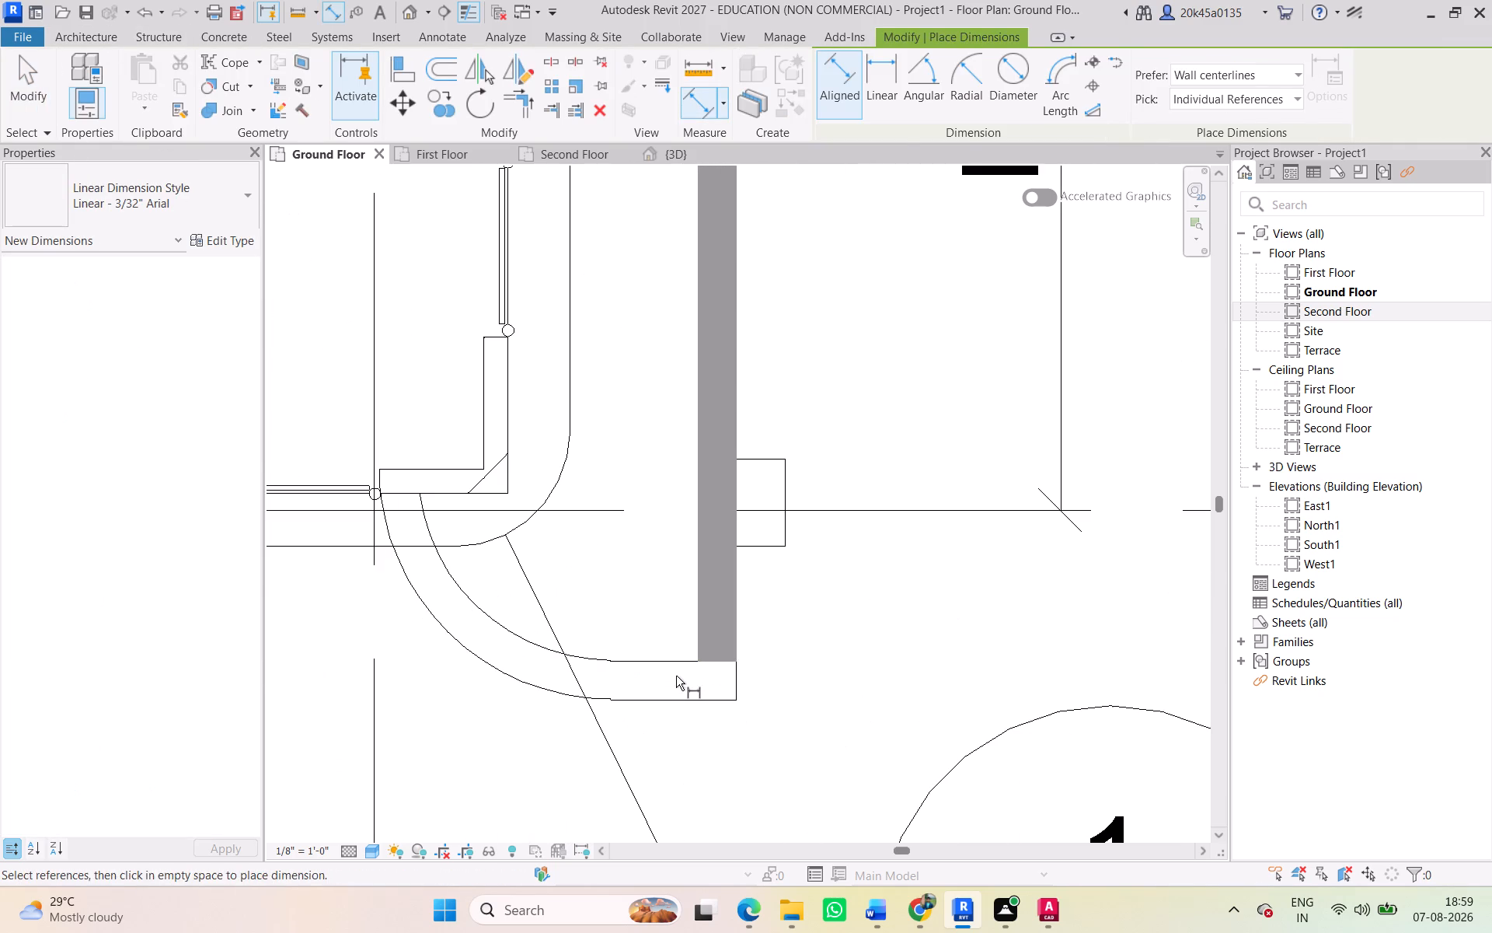
left_click(663, 668)
left_click(664, 701)
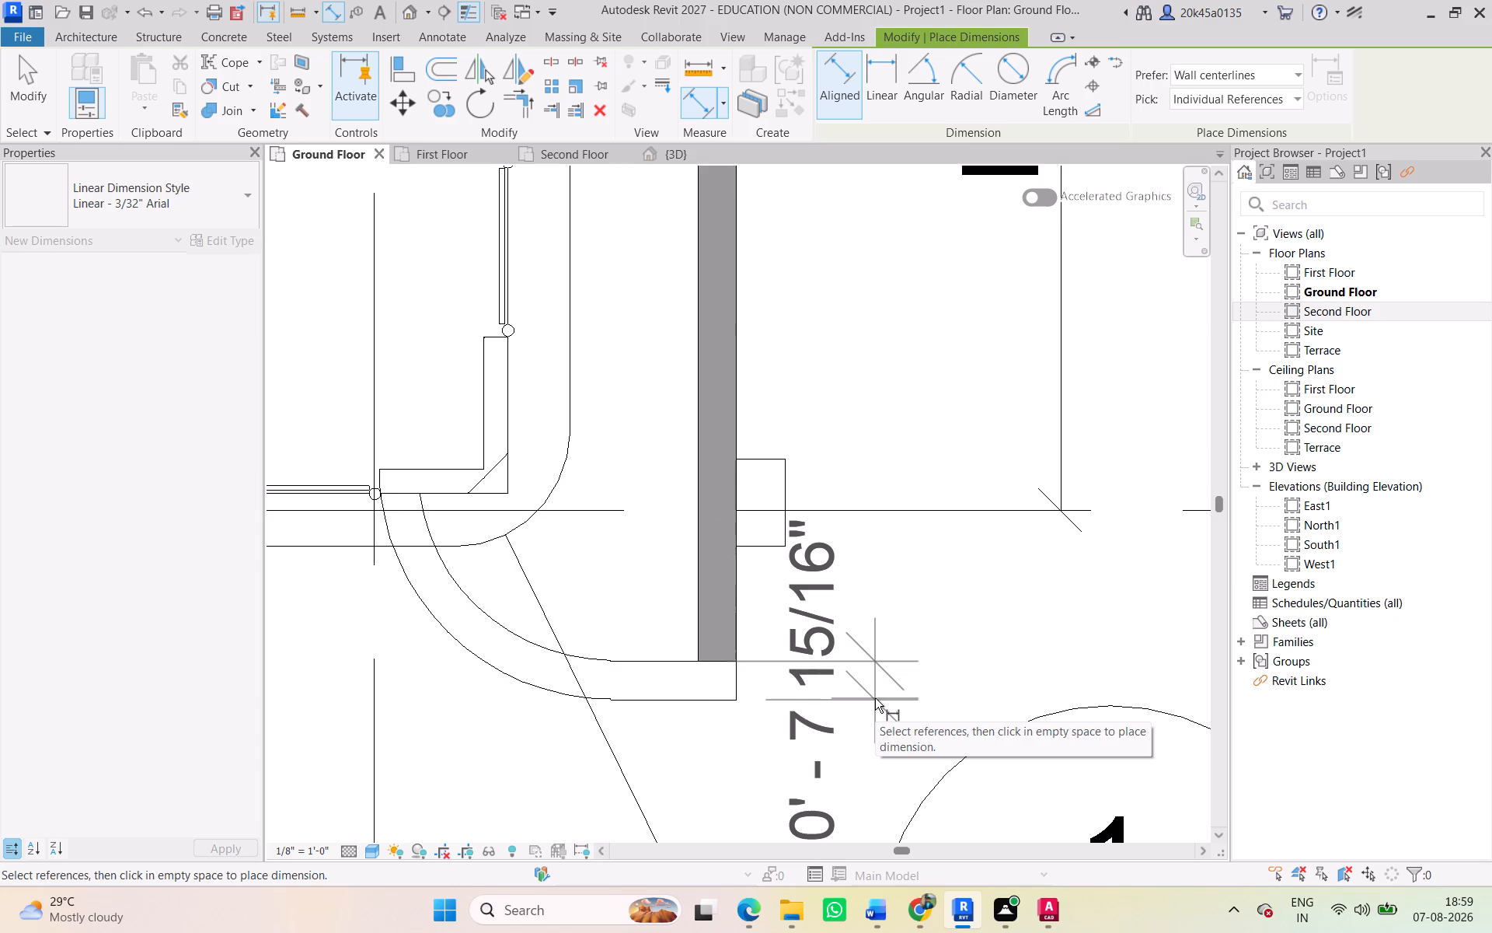
key("Escape")
Place a 7 15/16" wall about 2'-2" long on the east boundary's south return line, with the location line set to Finish Face: Interior.
left_click(78, 26)
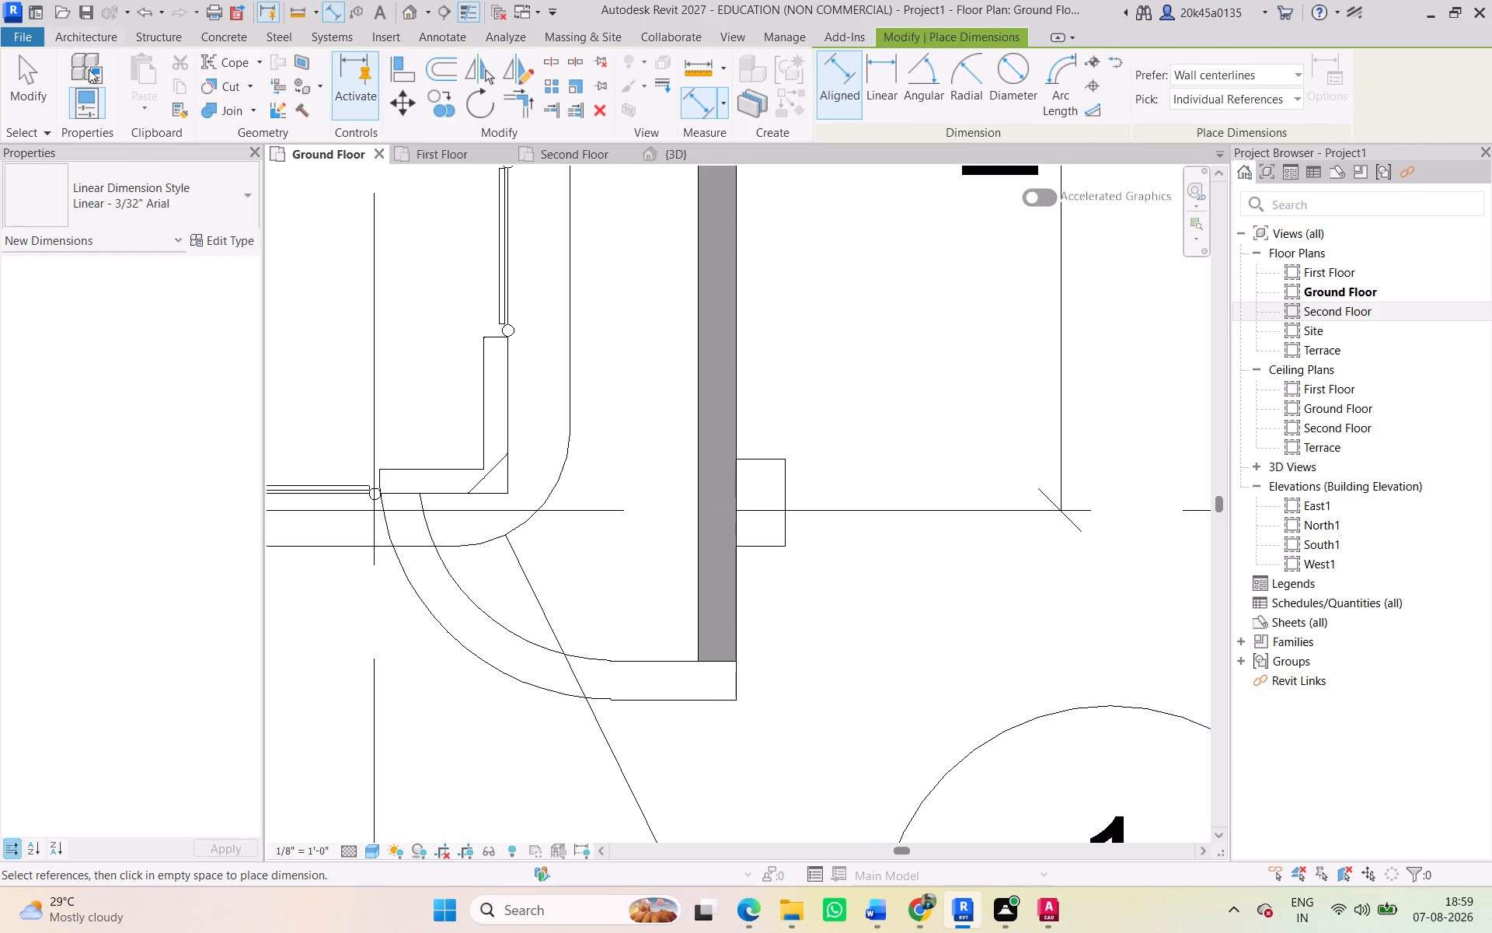
left_click(70, 38)
left_click(89, 75)
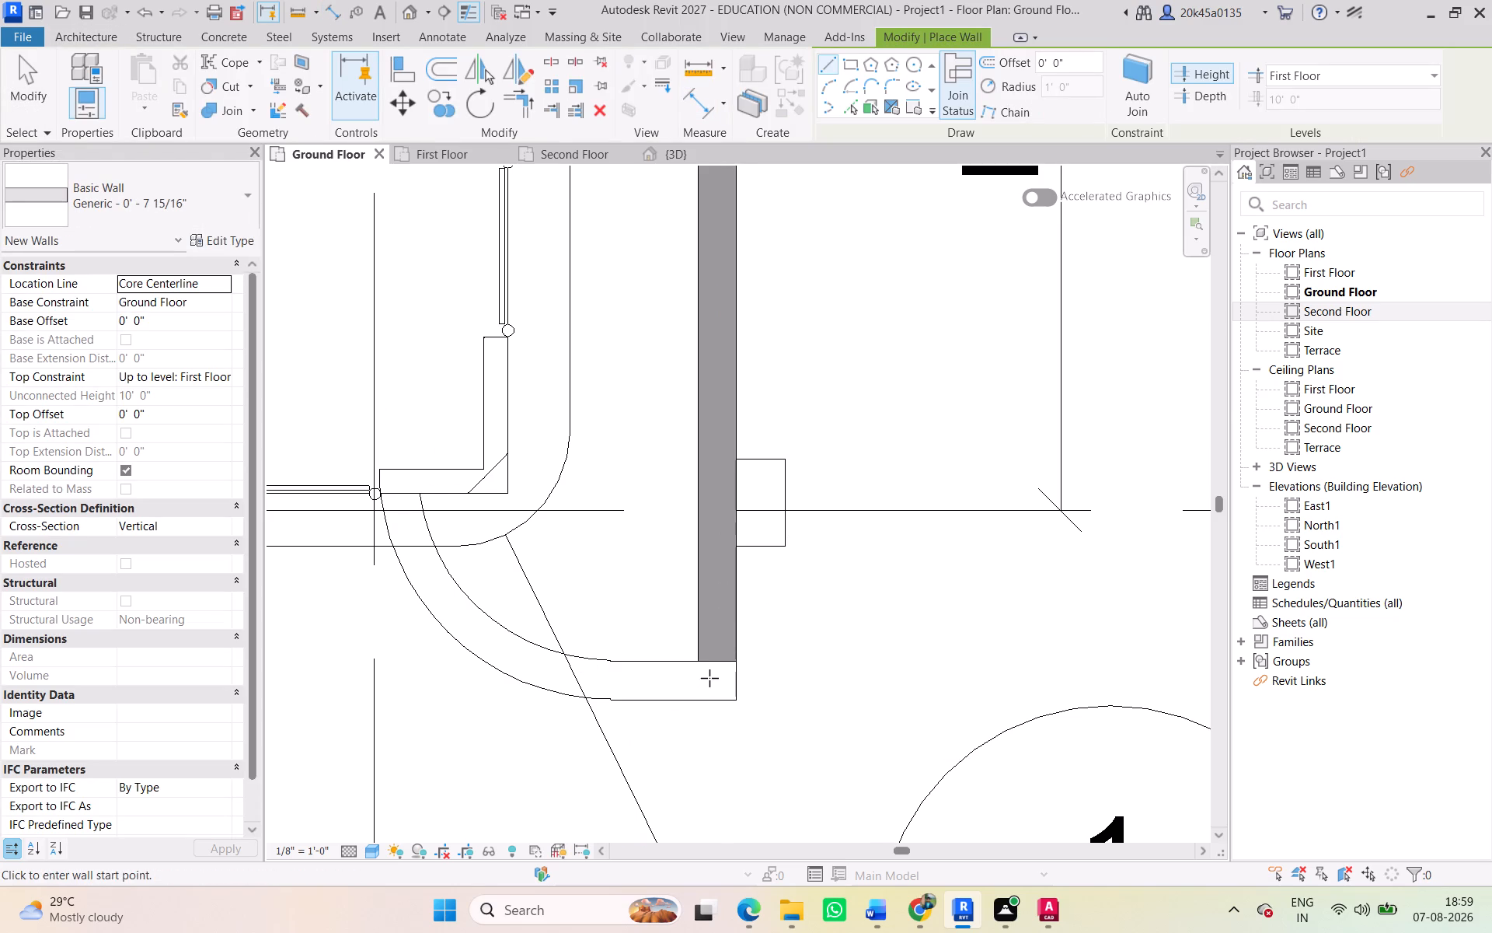
left_click(849, 104)
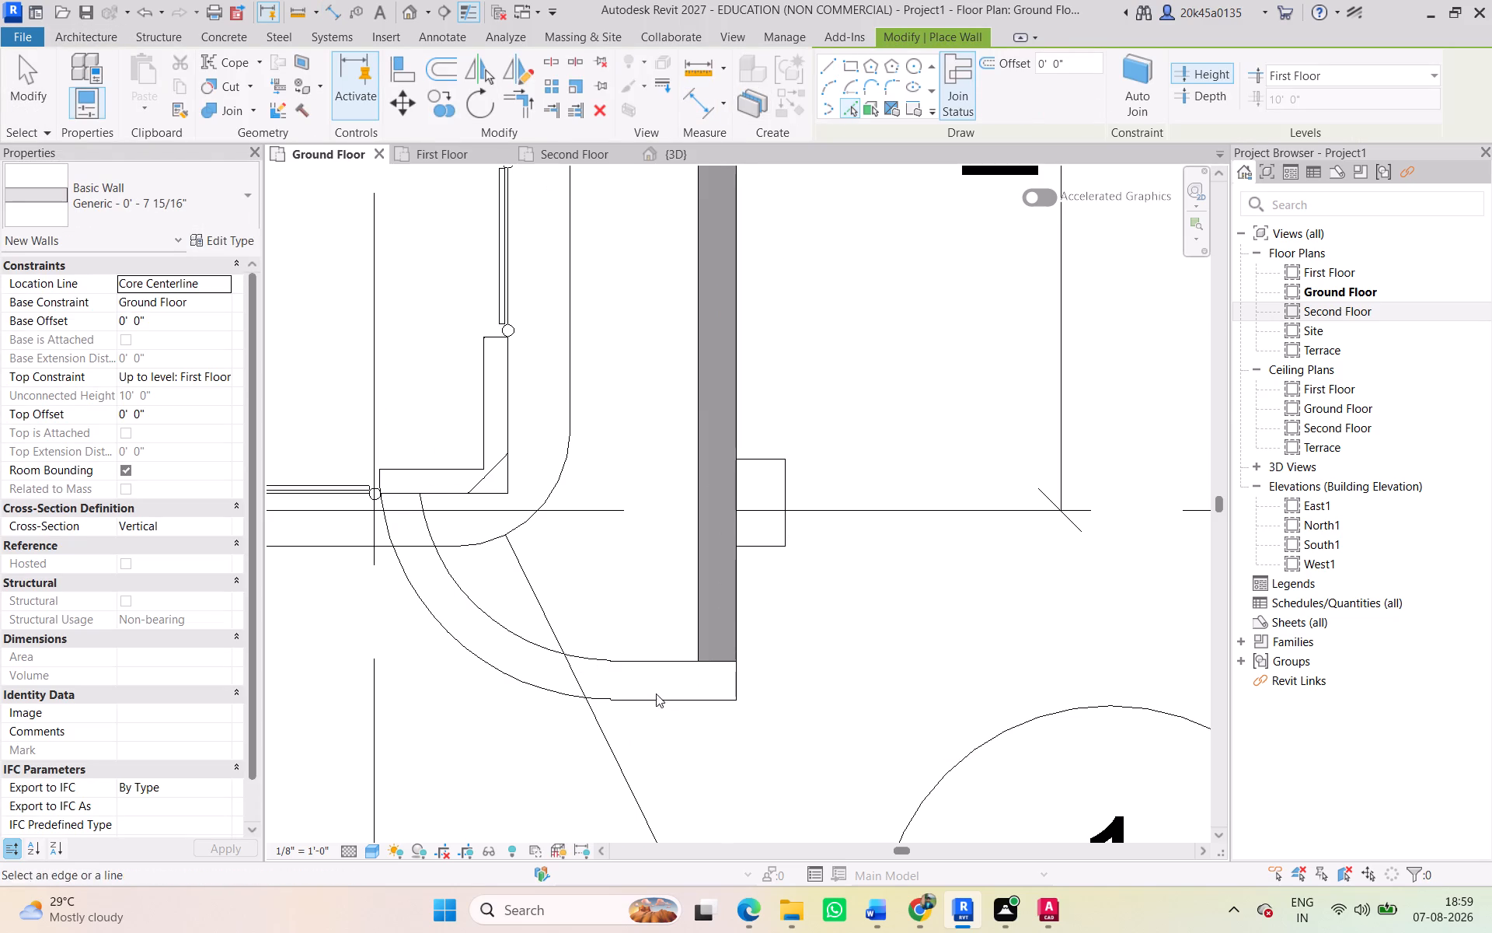
left_click(675, 692)
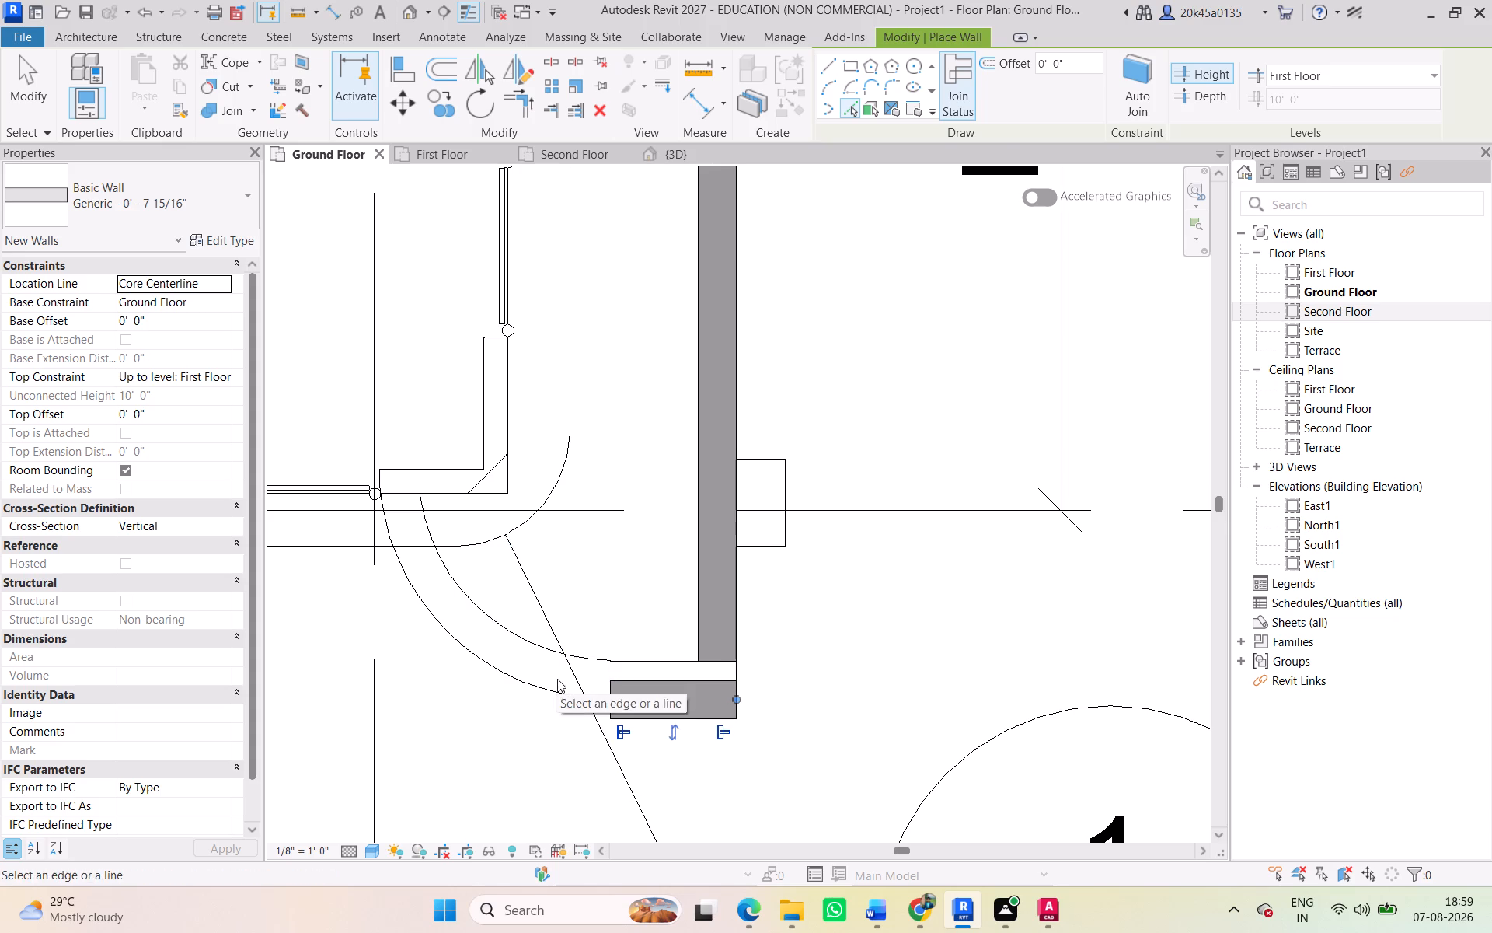
key("ctrl+z")
left_click(193, 276)
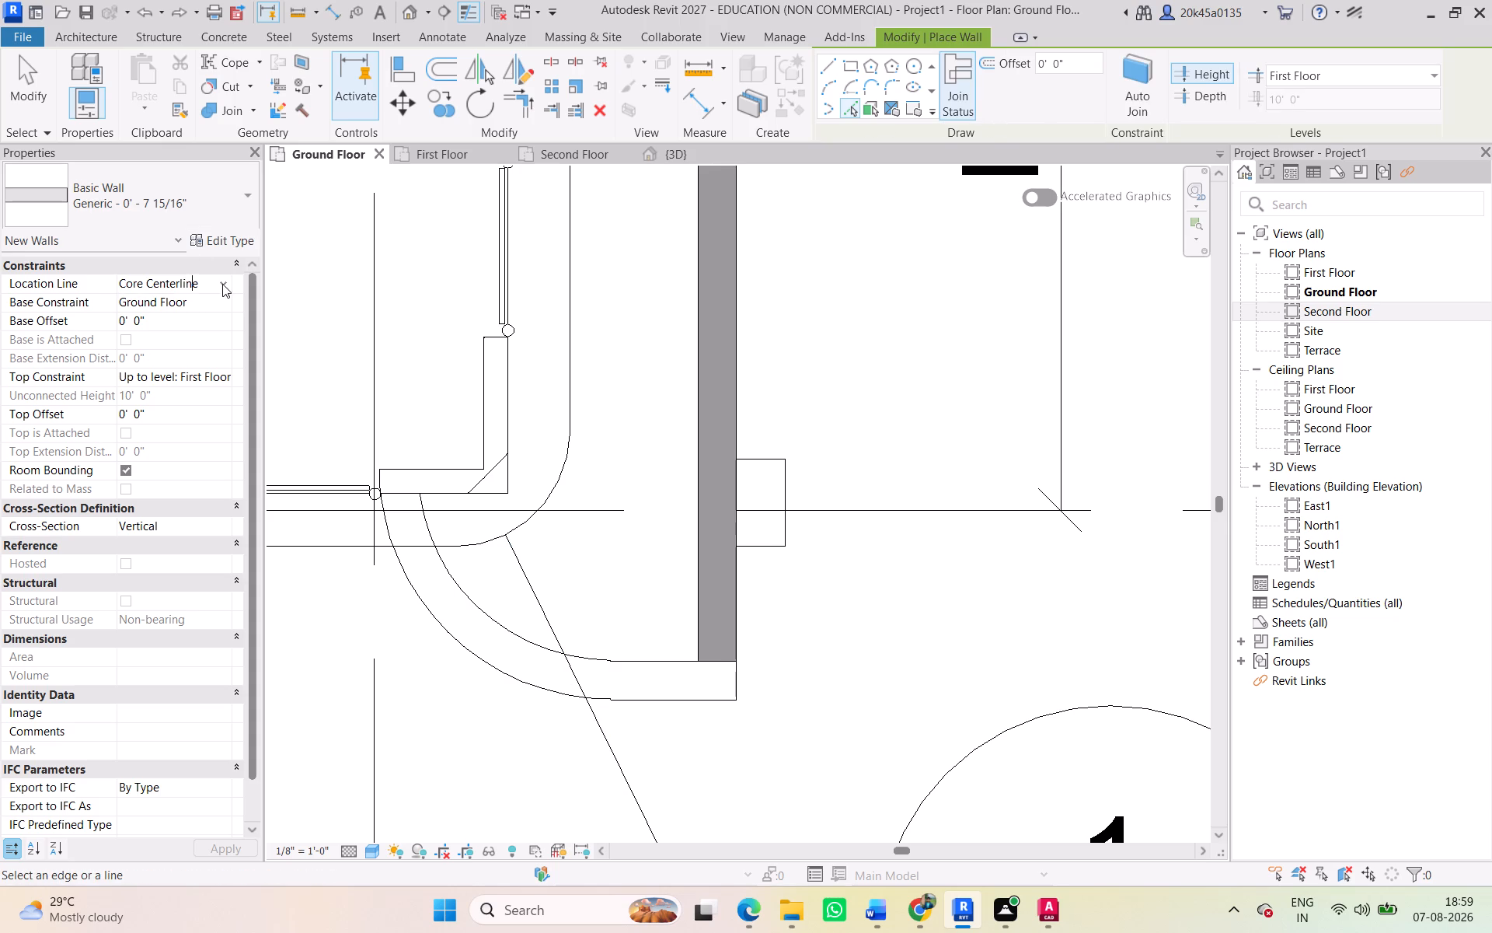
left_click(222, 284)
left_click(190, 349)
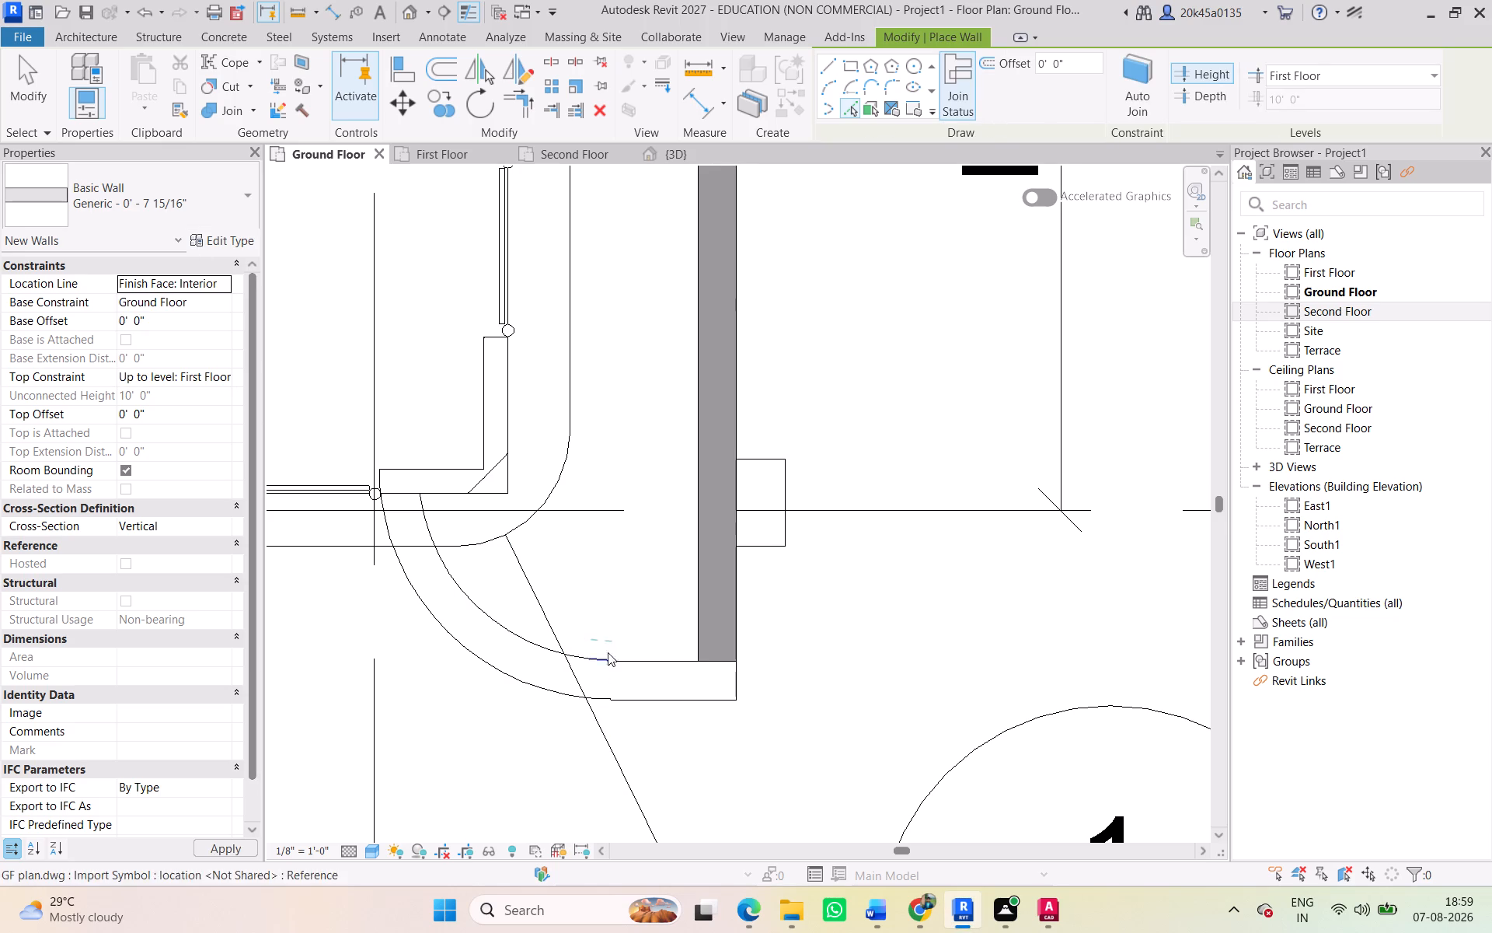
left_click(682, 694)
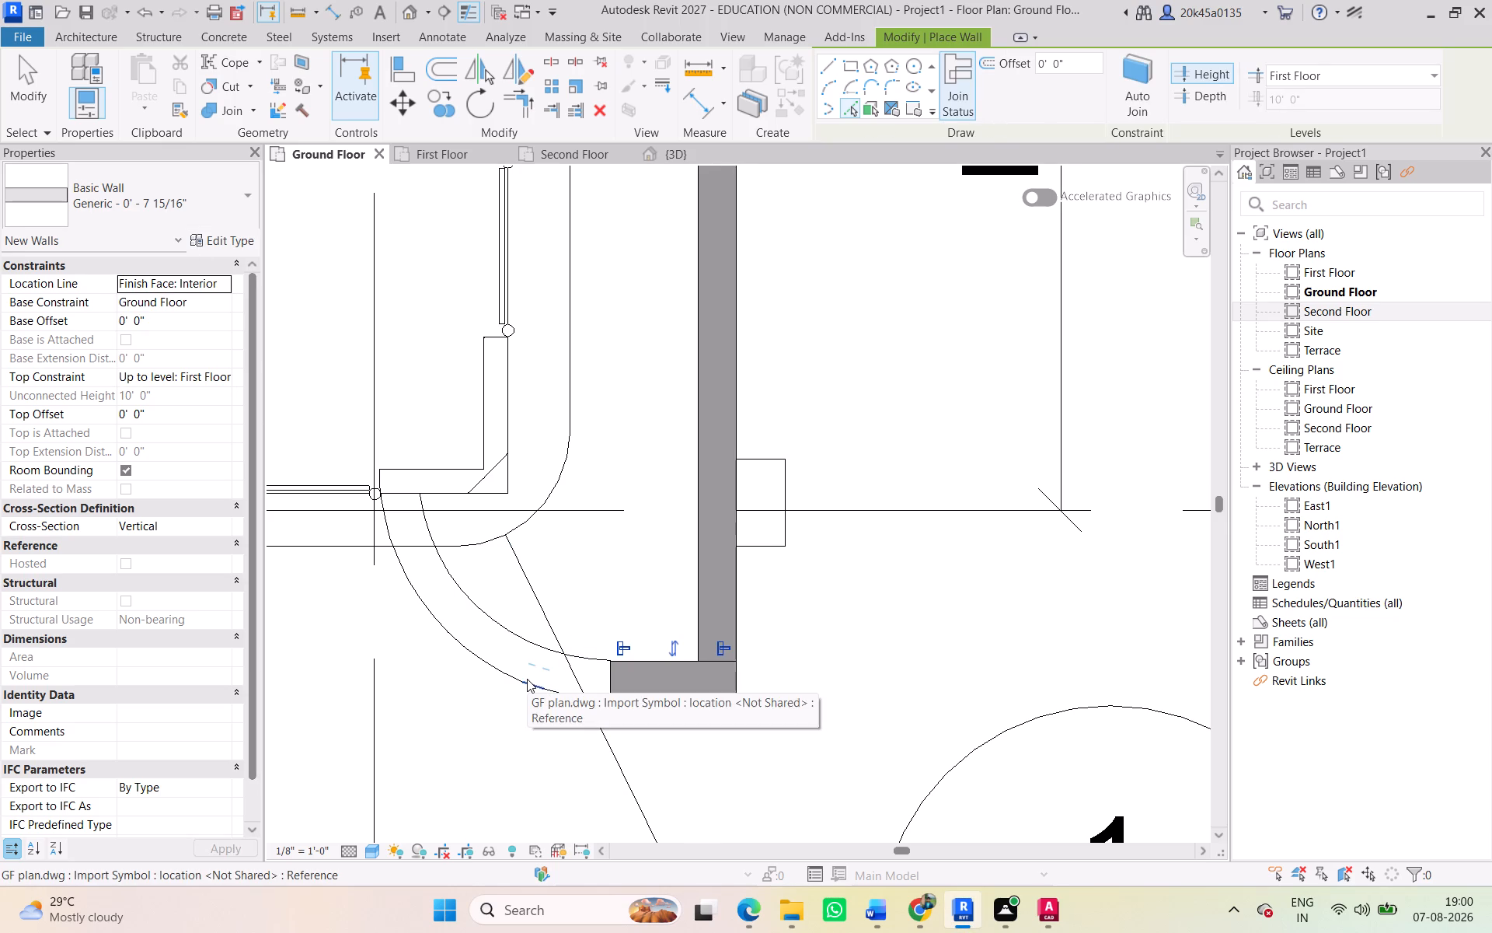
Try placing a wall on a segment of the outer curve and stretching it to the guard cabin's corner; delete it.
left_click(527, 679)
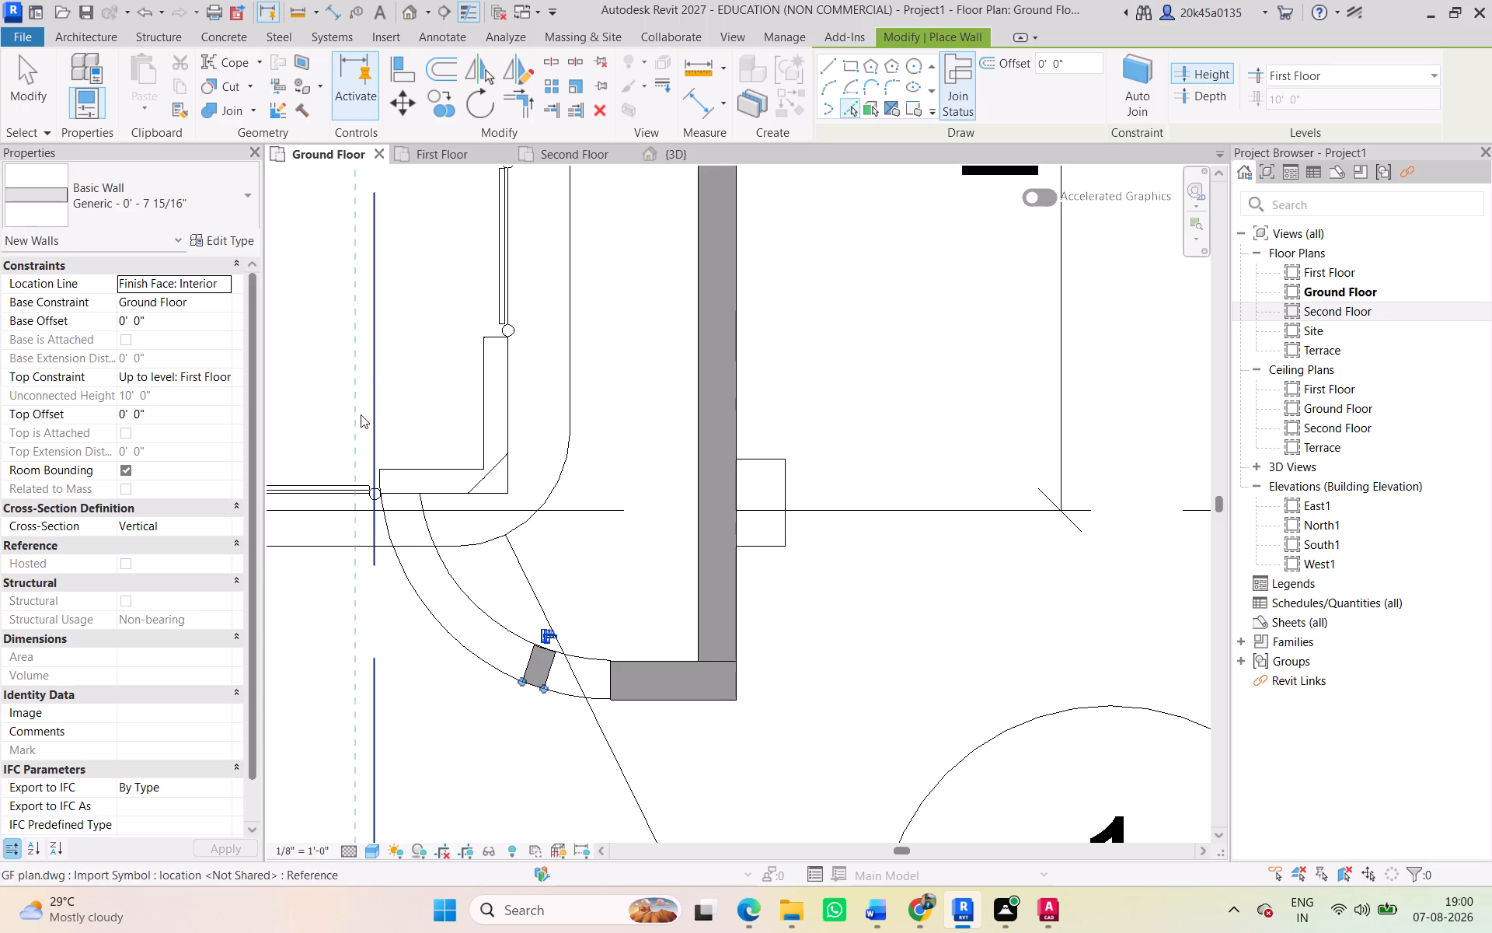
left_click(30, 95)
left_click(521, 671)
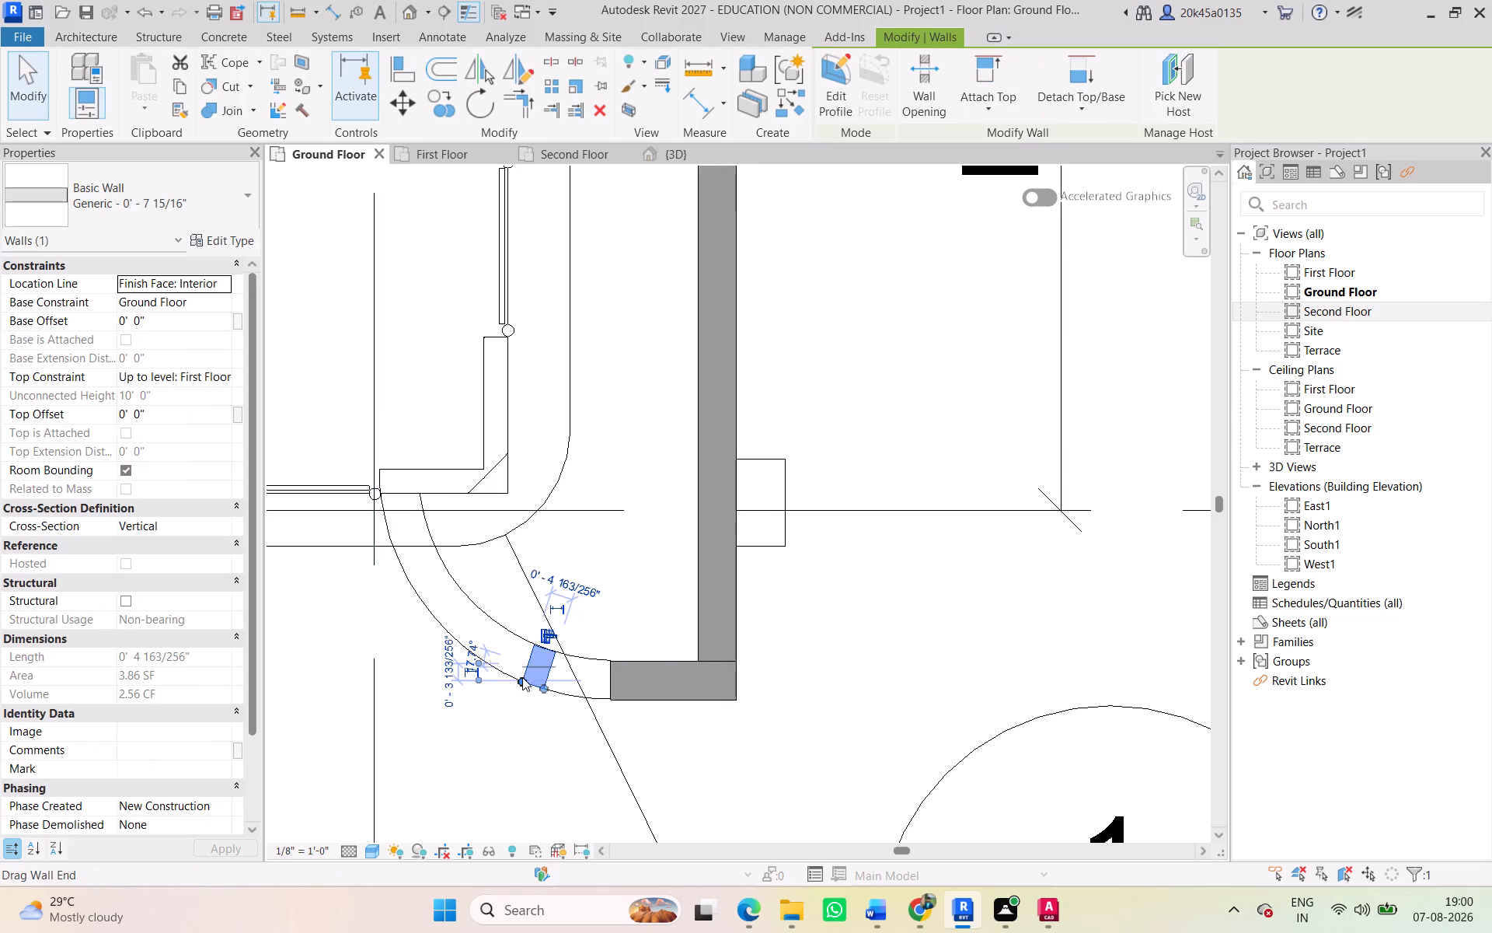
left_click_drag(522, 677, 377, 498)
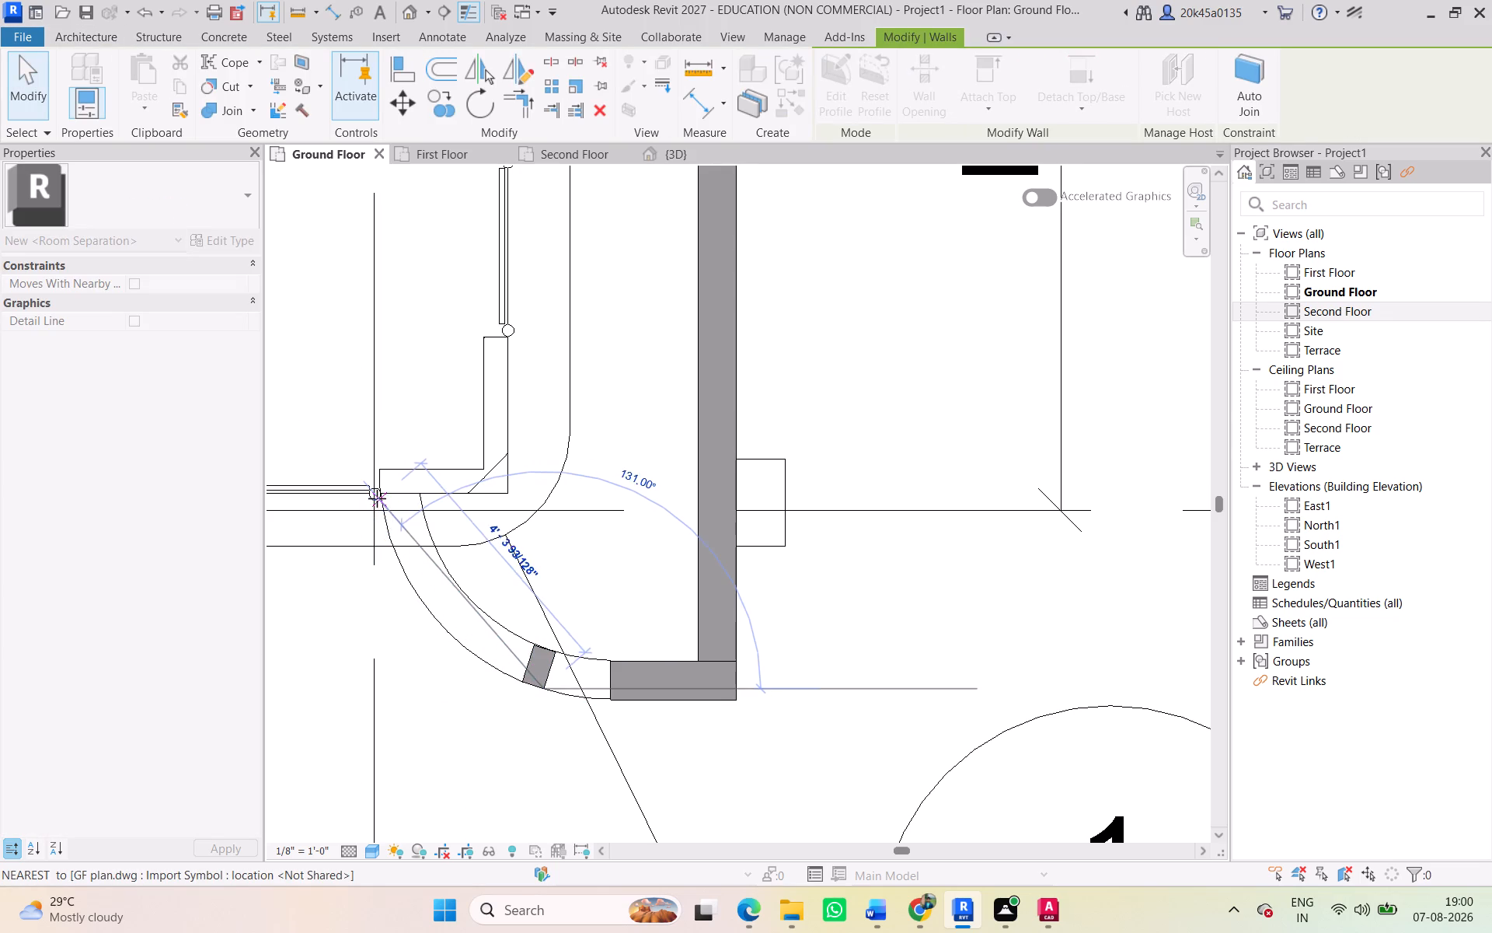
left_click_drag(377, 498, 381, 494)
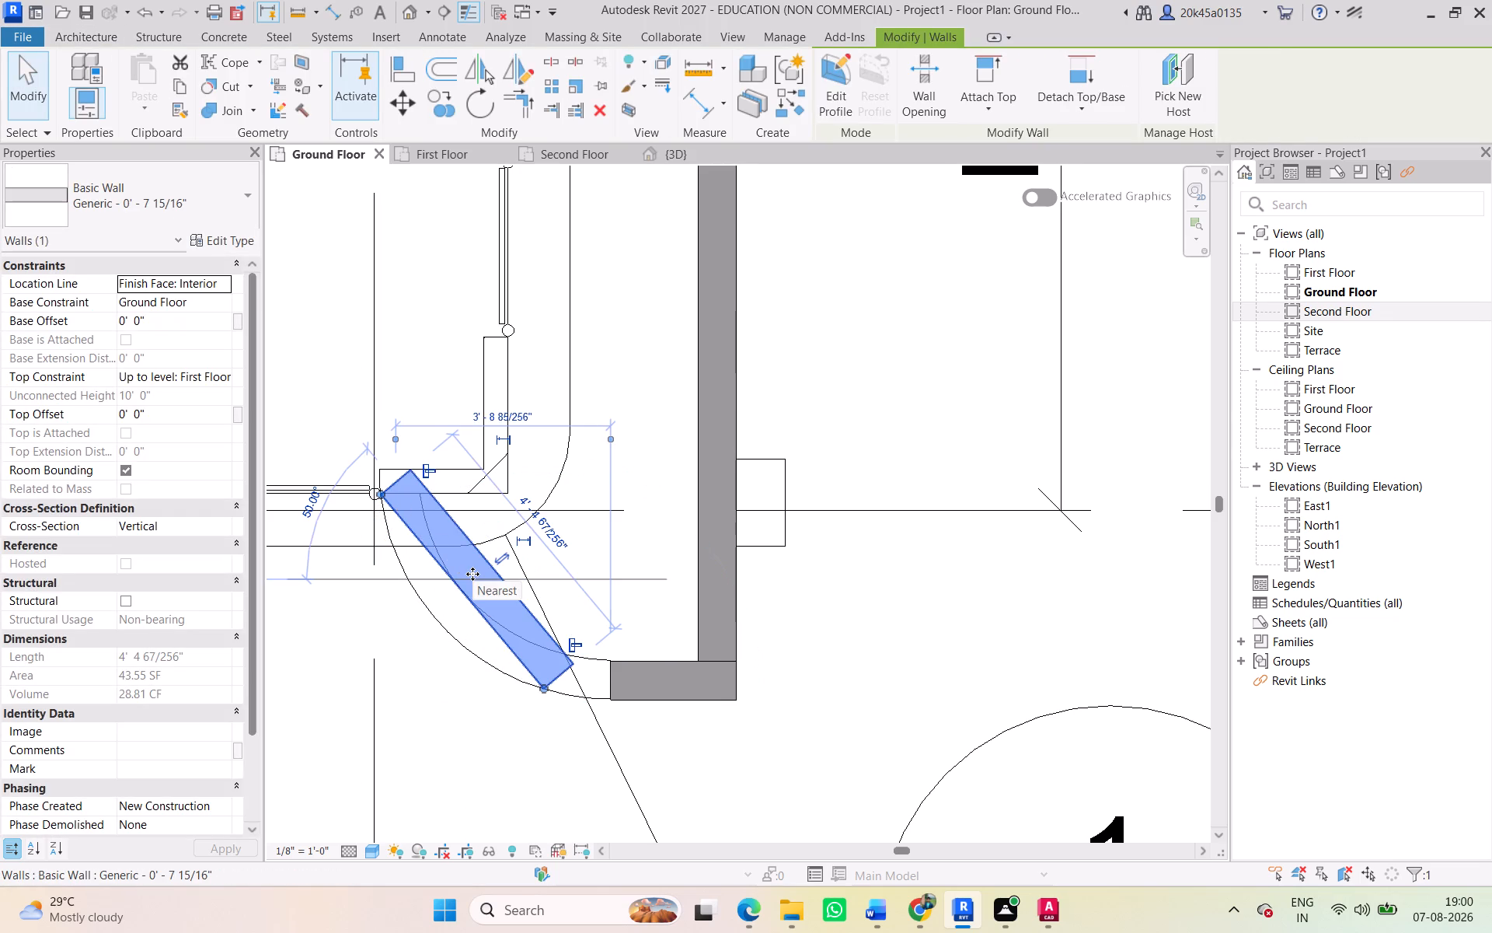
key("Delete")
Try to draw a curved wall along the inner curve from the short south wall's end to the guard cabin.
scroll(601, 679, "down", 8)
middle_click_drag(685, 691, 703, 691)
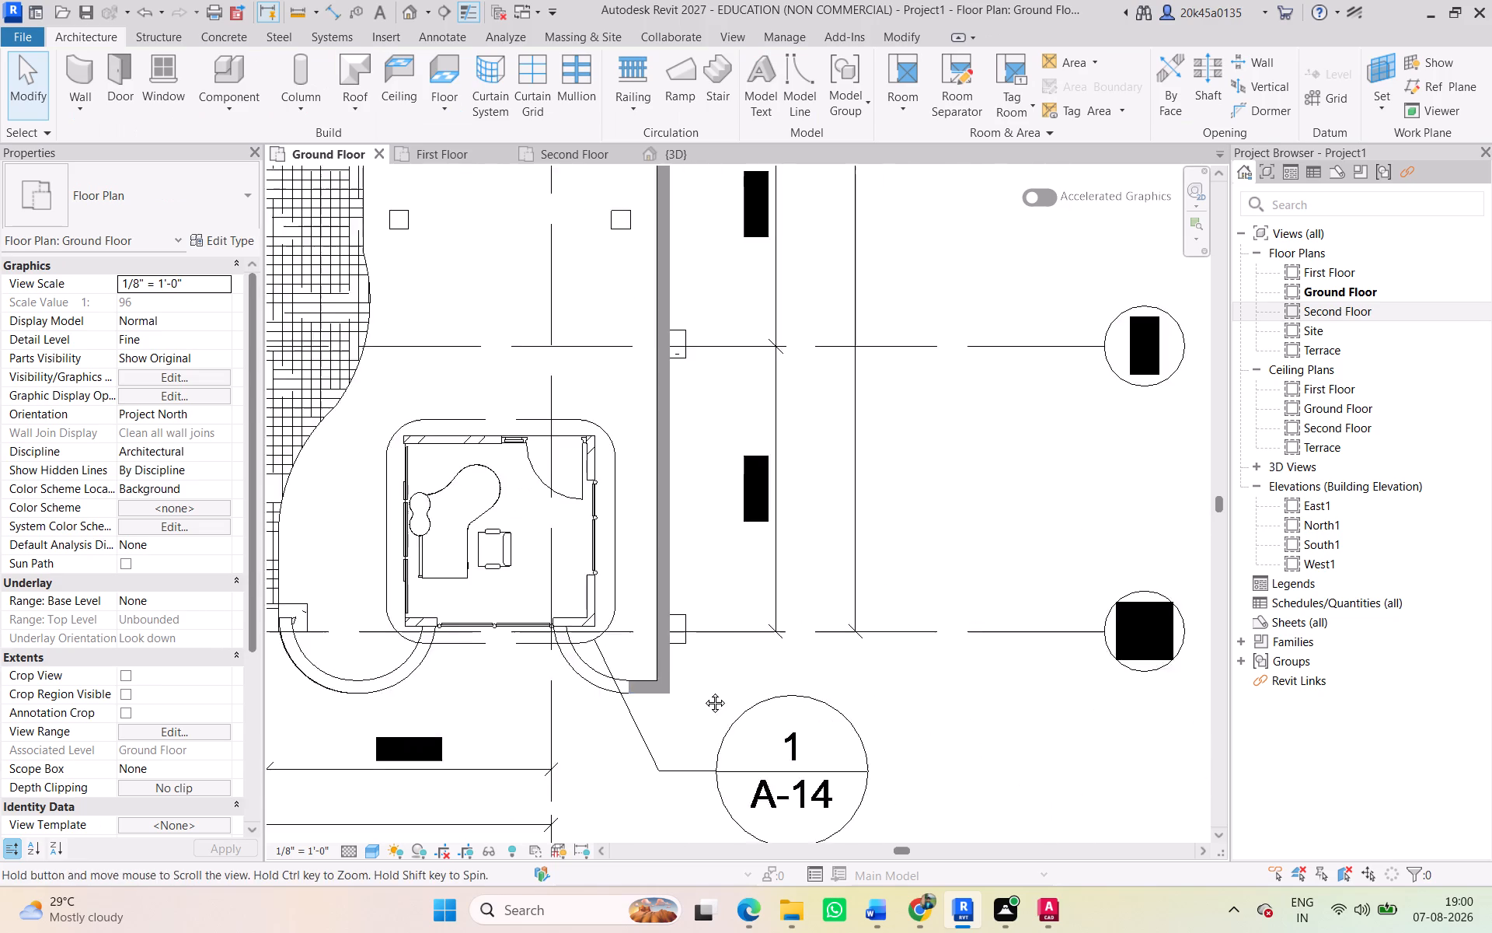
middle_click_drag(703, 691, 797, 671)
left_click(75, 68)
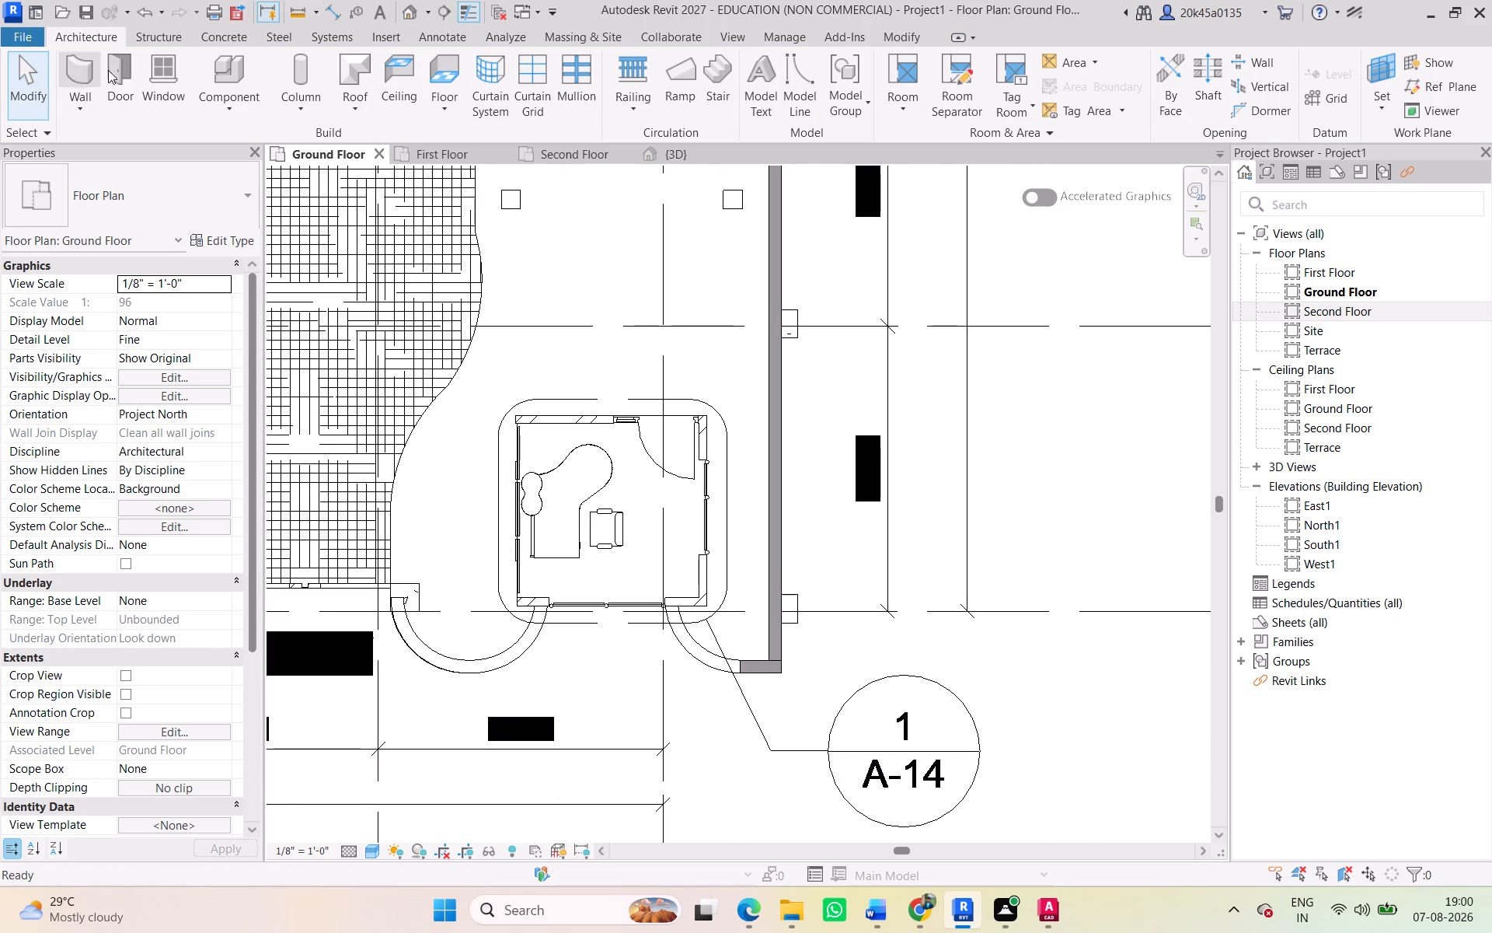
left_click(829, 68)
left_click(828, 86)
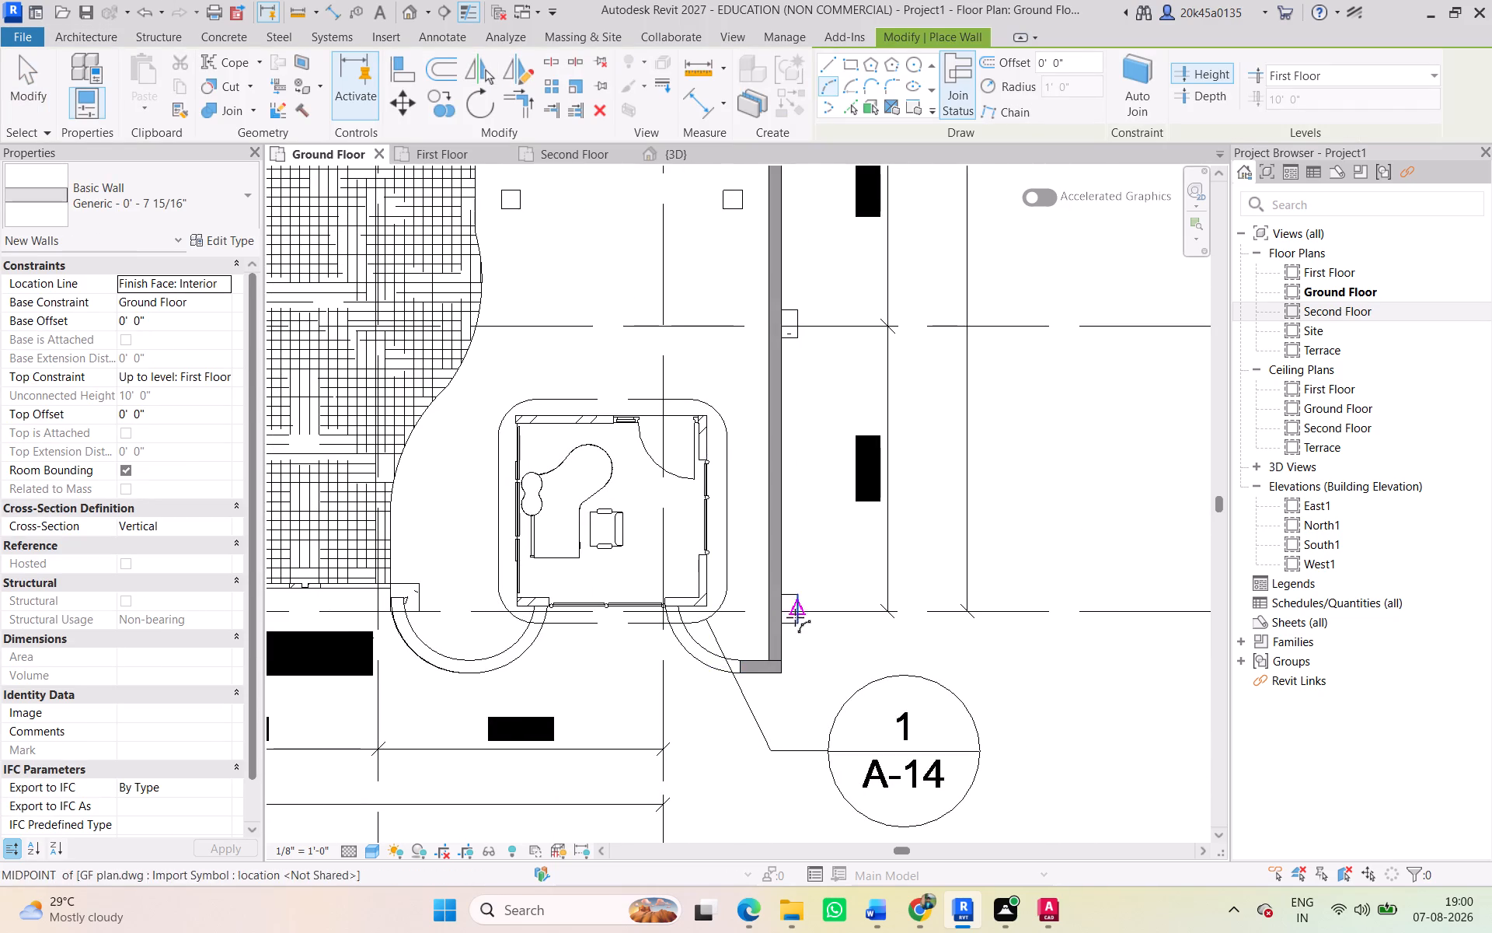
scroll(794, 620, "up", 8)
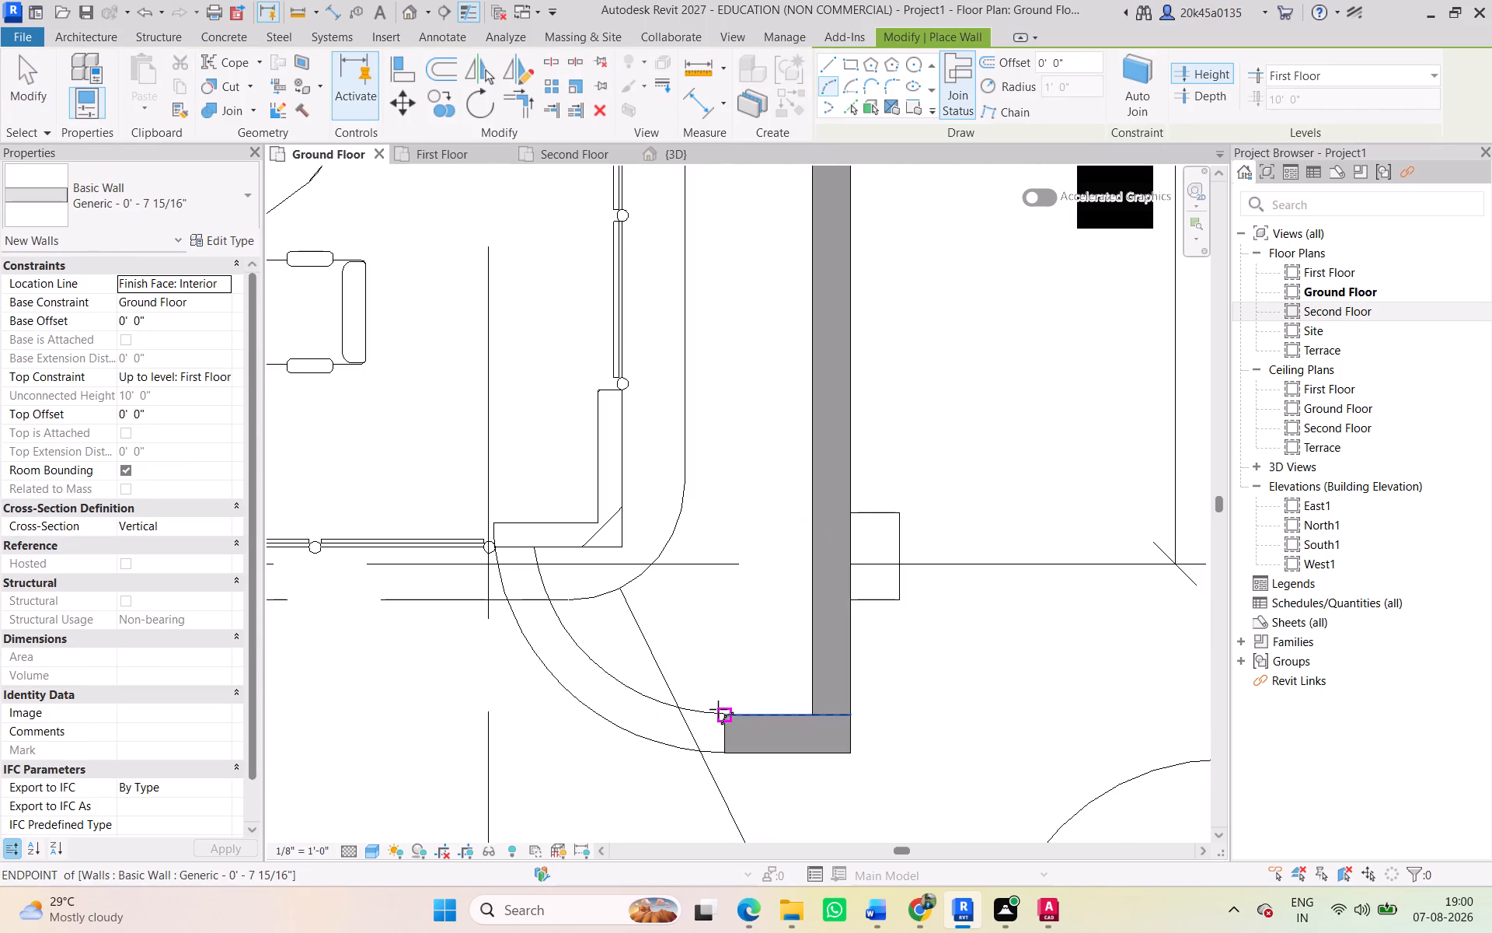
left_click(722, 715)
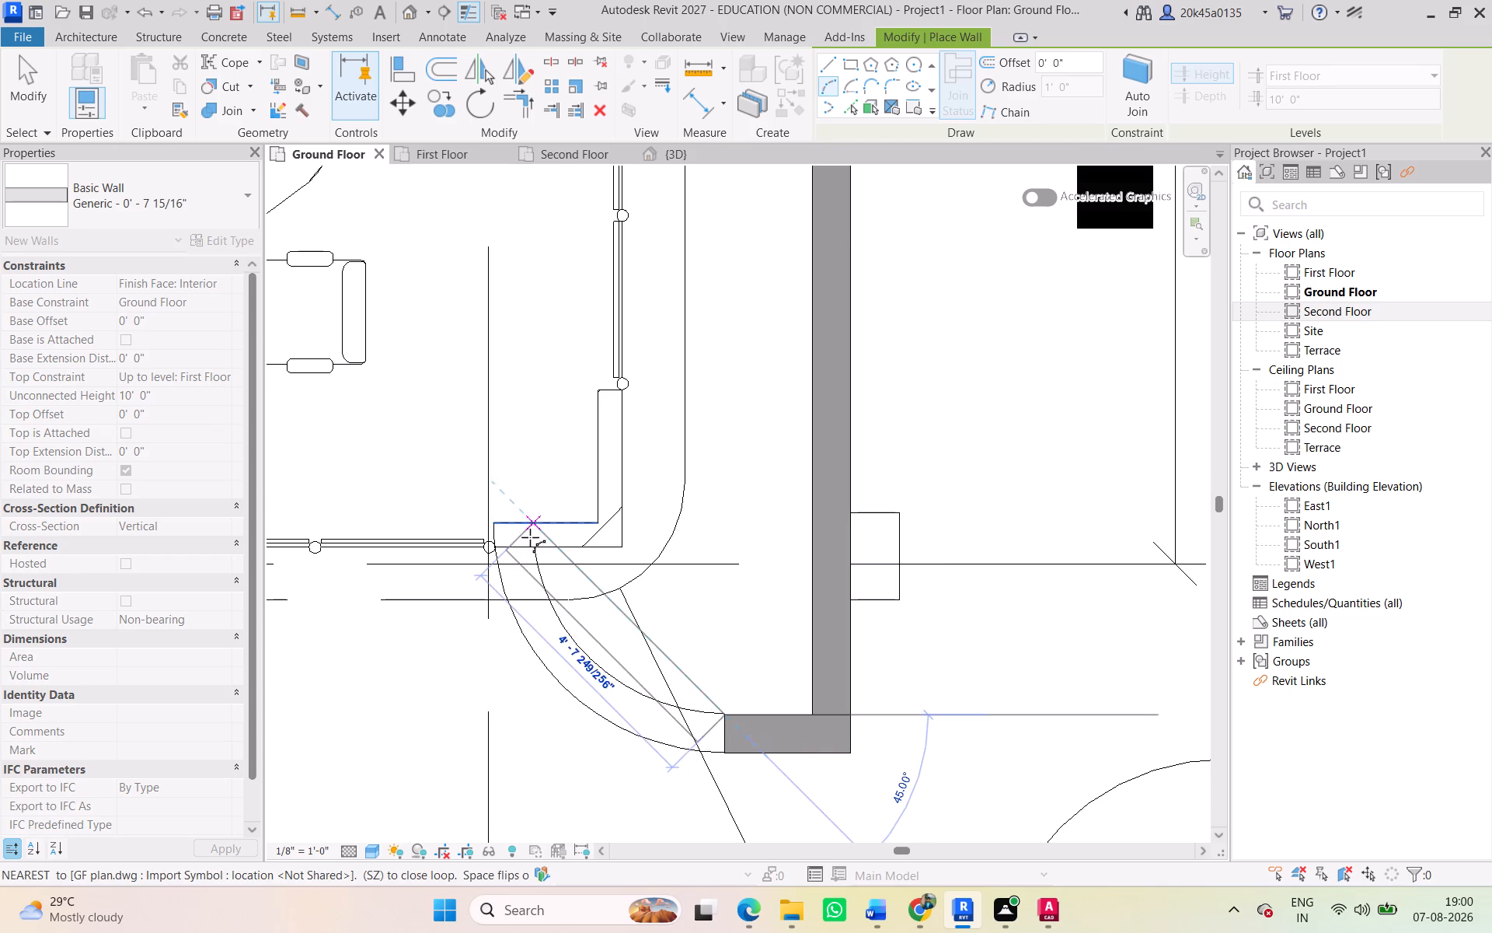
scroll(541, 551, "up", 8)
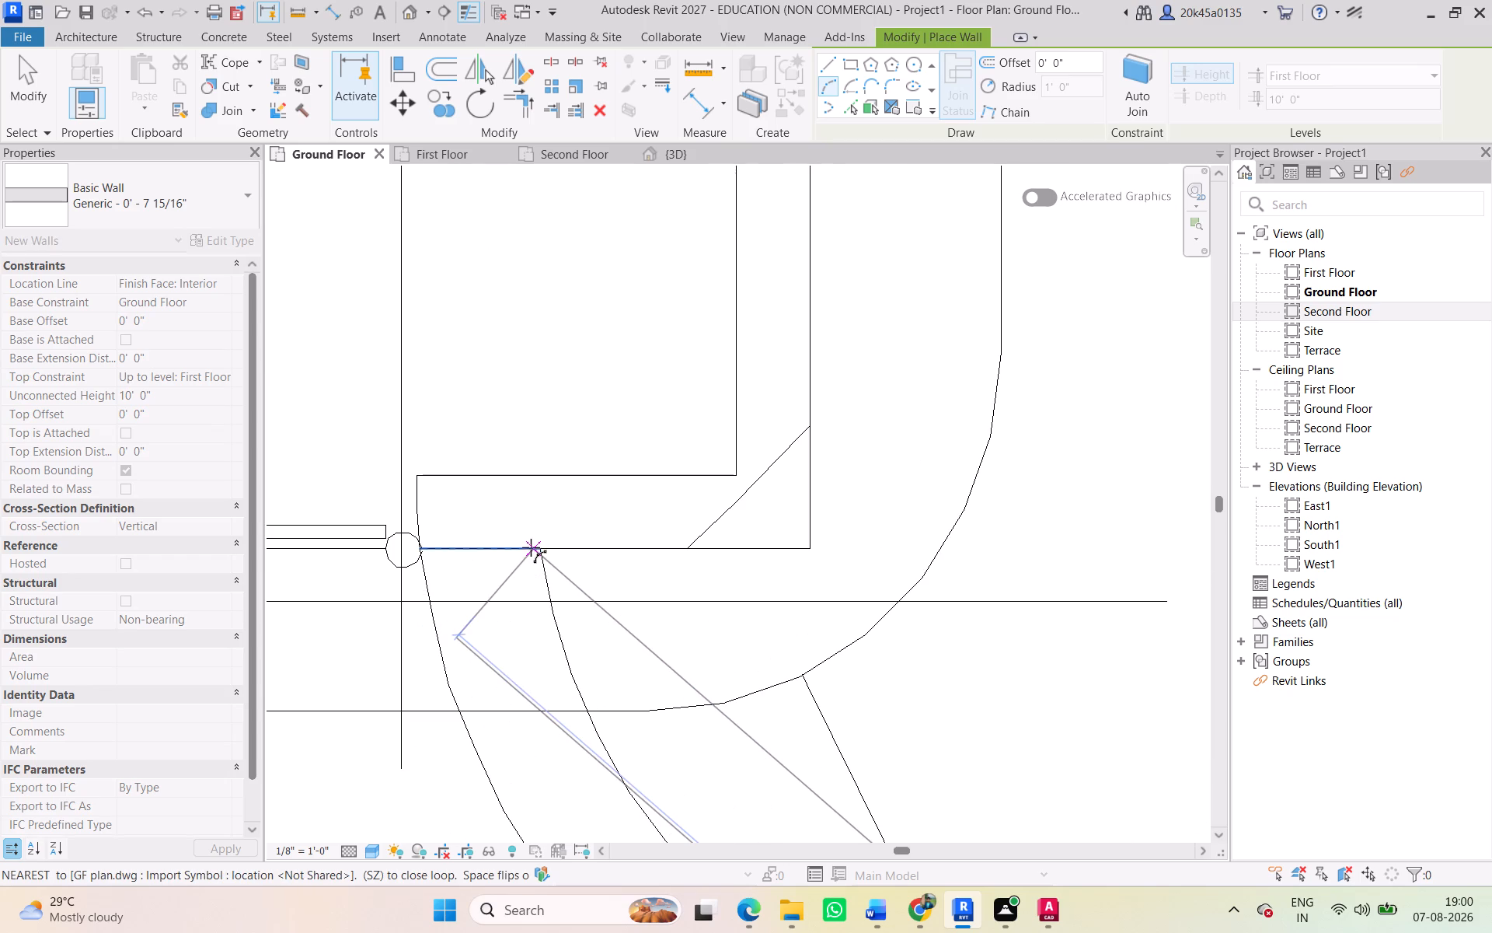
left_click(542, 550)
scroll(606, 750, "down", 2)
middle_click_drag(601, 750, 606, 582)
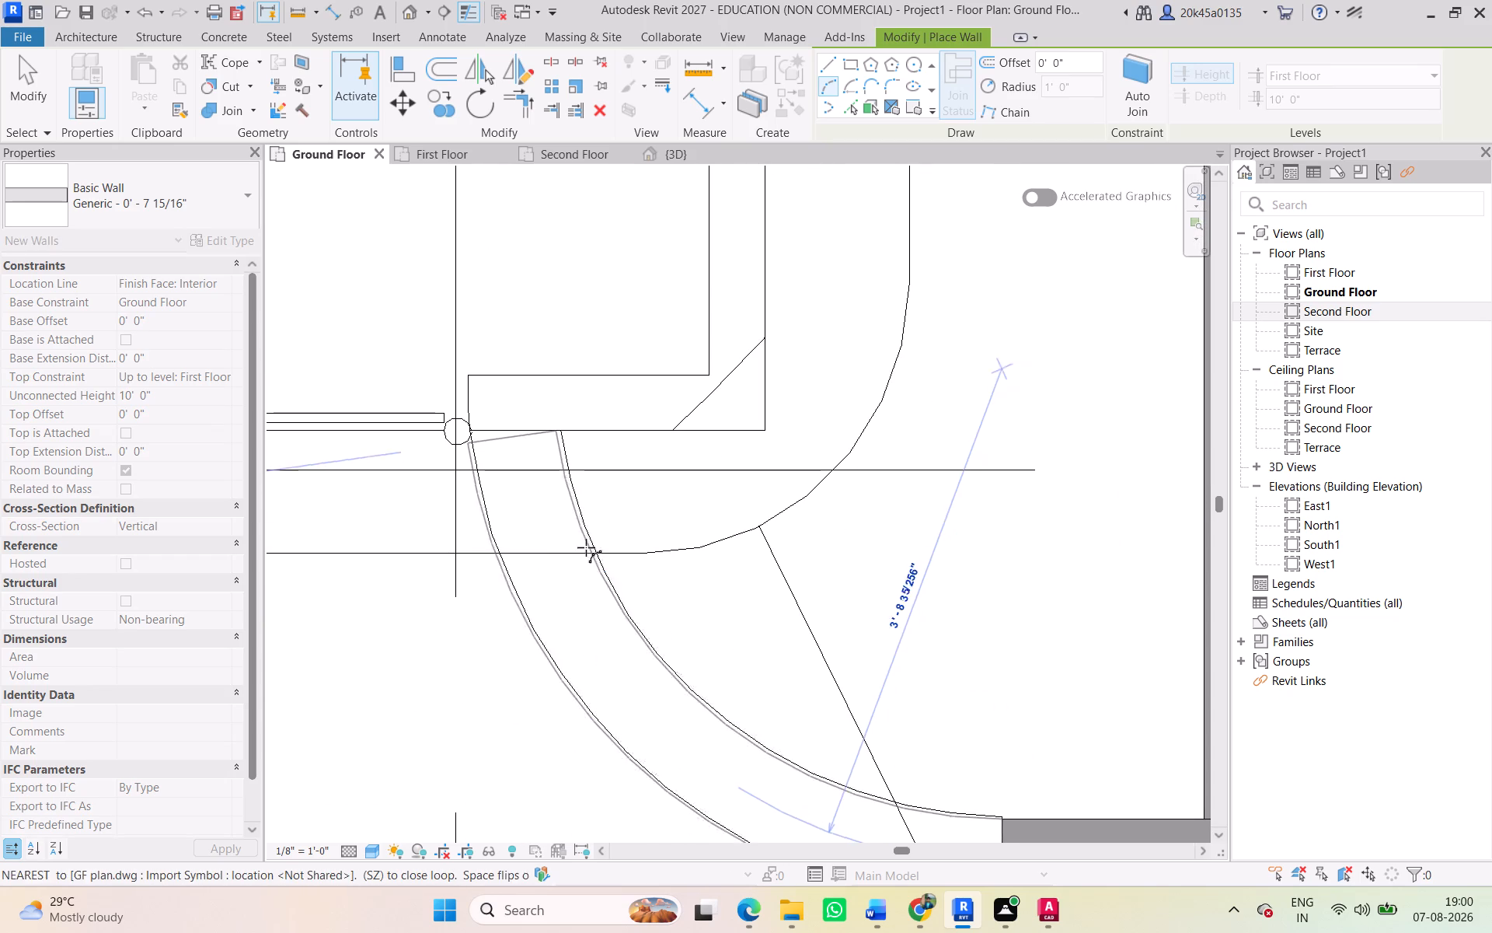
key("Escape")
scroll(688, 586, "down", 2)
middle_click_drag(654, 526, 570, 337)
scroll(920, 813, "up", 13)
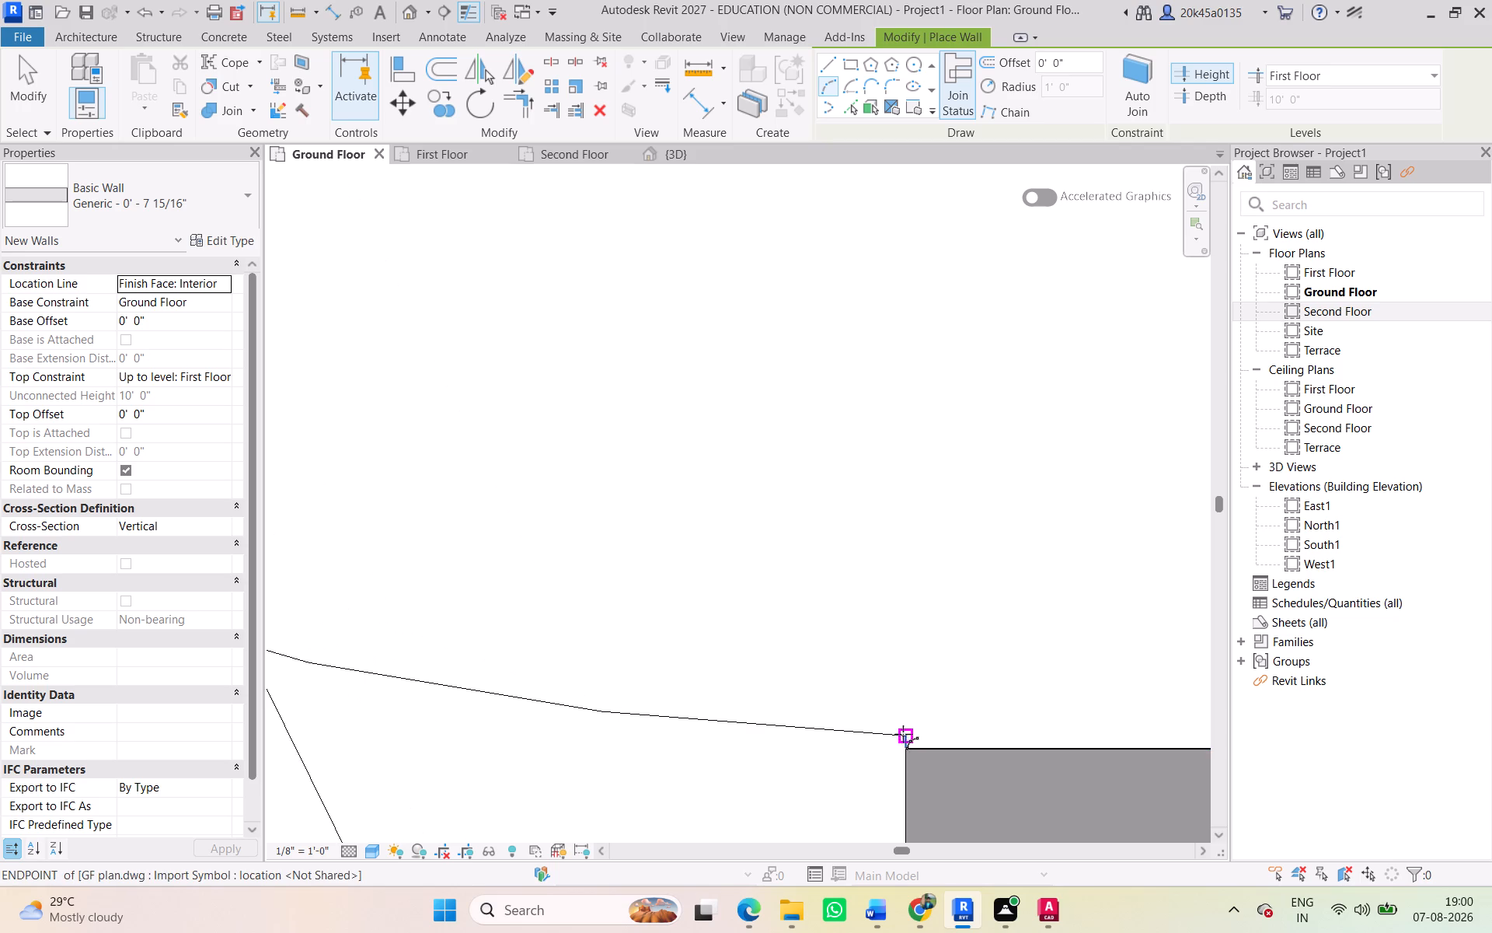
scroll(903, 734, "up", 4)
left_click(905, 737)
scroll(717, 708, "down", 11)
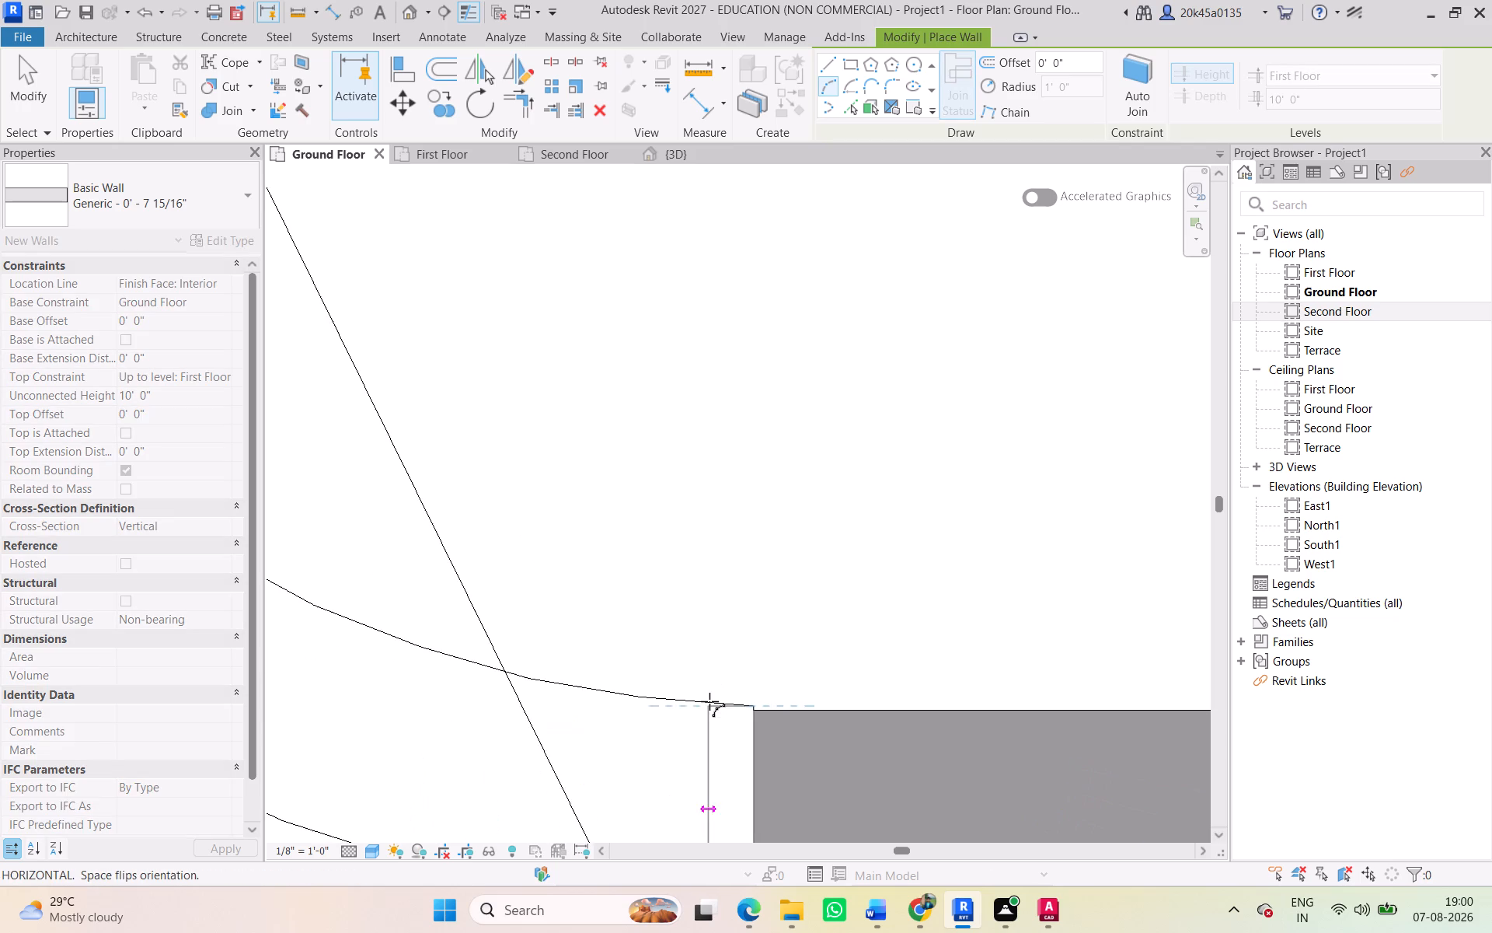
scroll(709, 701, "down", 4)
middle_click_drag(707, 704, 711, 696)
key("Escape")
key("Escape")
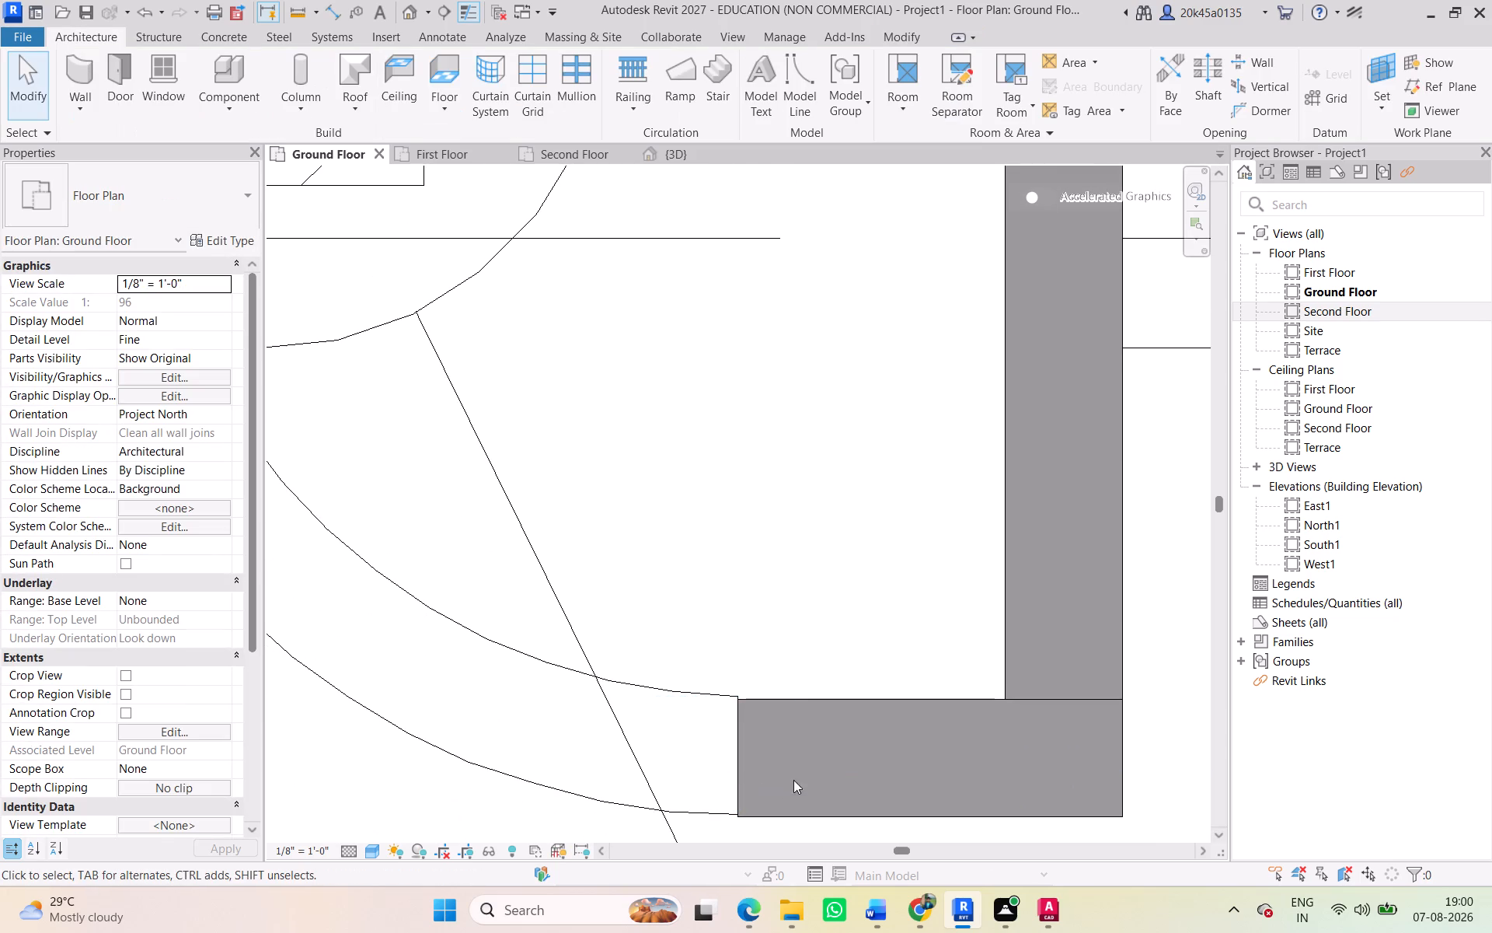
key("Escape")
Nudge the short south wall north and back south so it rejoins the east boundary wall.
left_click(794, 702)
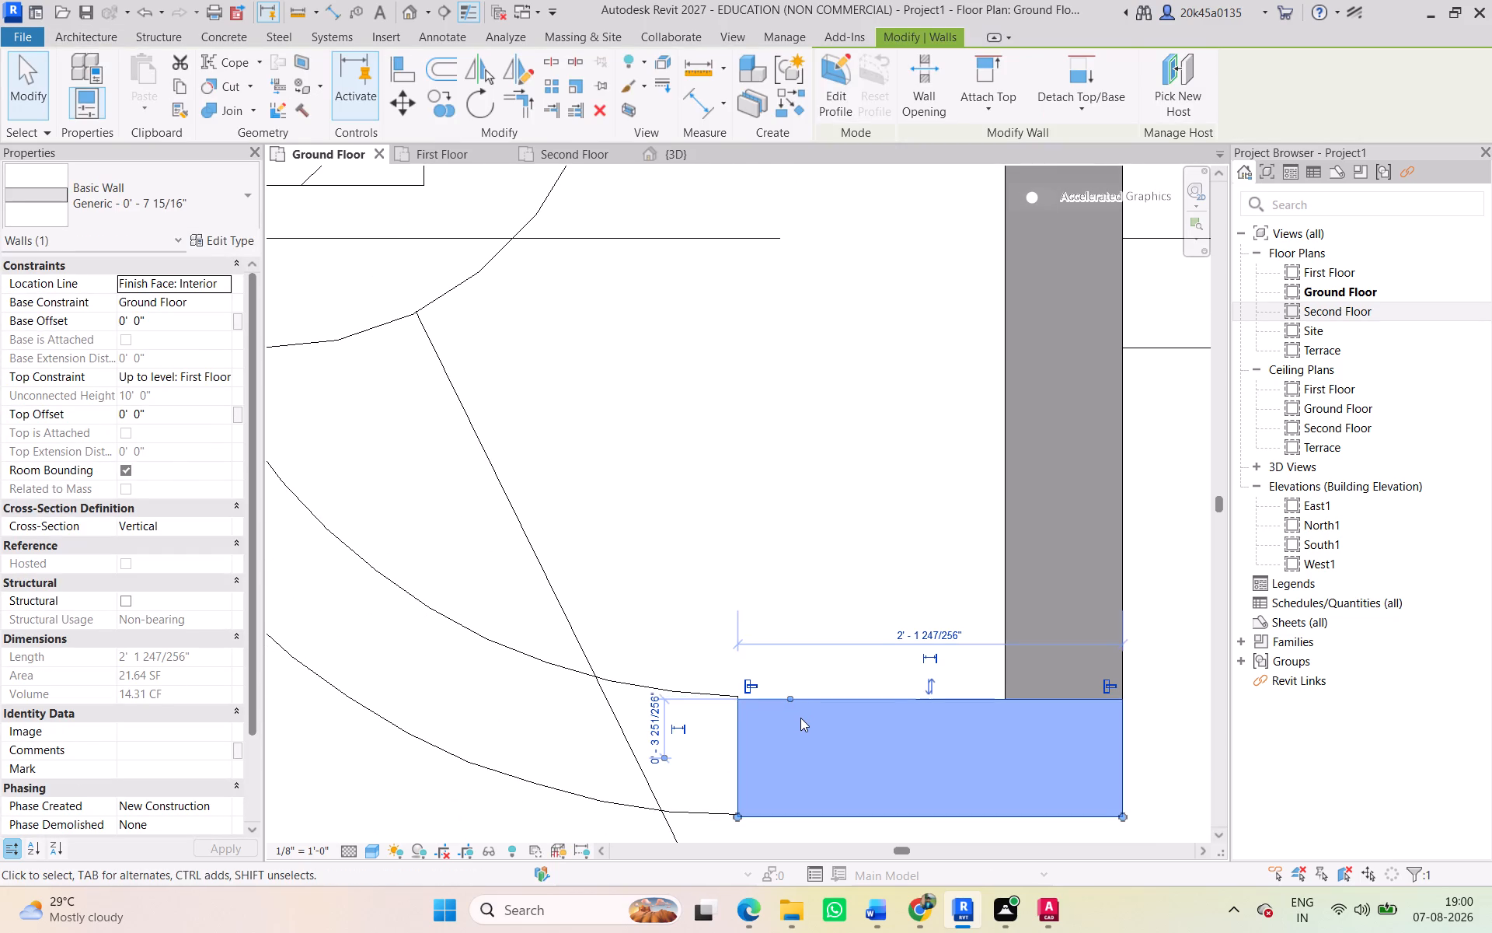
key("Up")
key("Down")
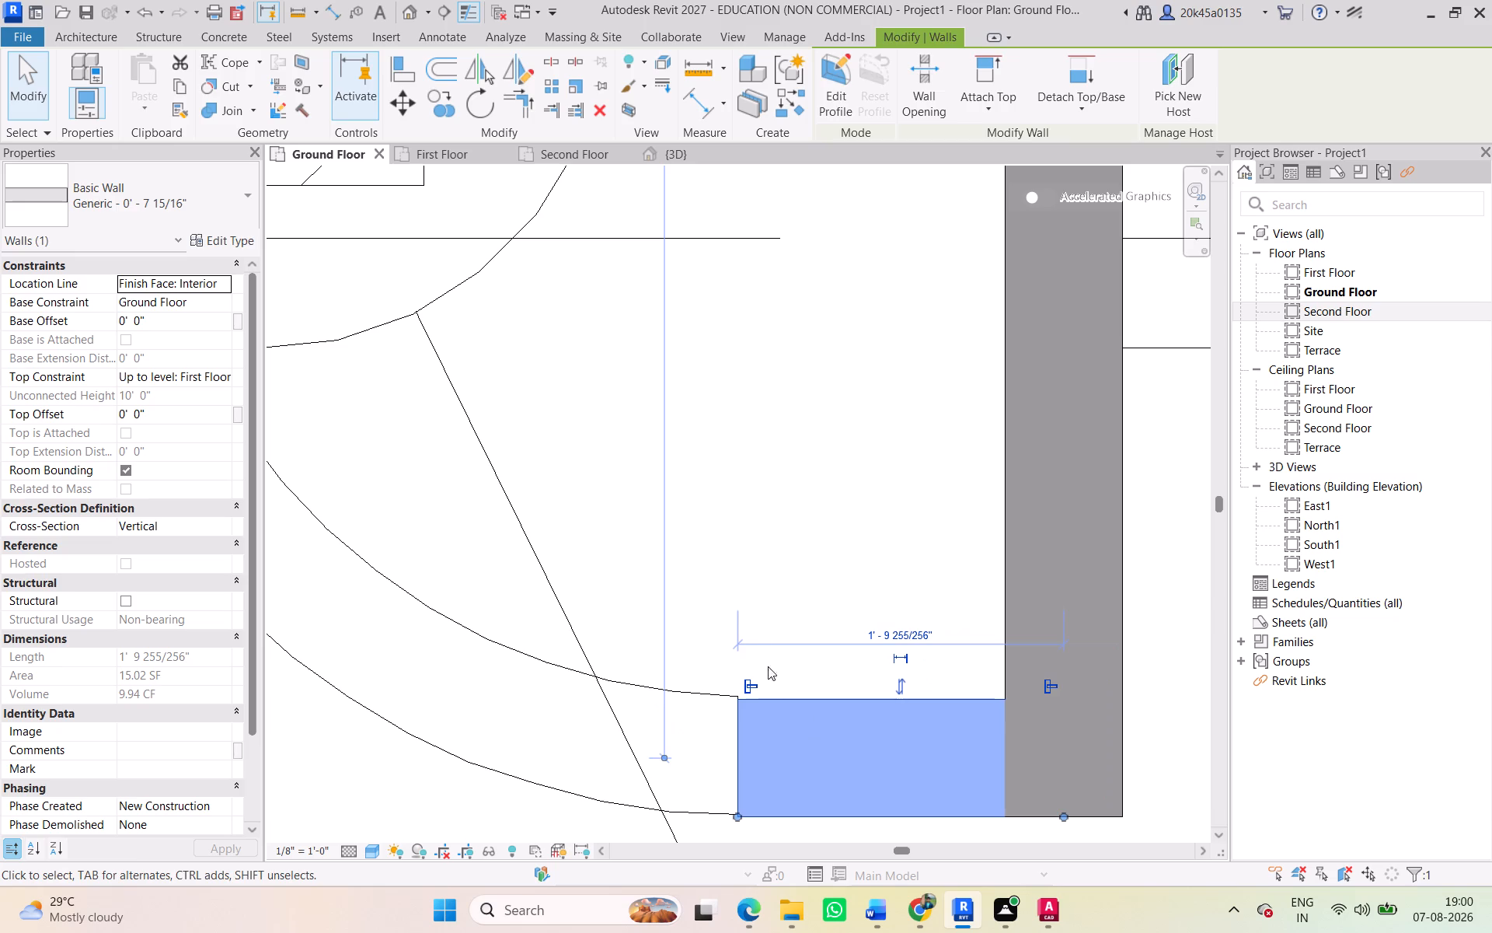
left_click(754, 570)
Temporarily hide the short south wall to examine the DWG lines beneath it, and reset the temporary hide.
scroll(744, 754, "up", 4)
left_click(764, 662)
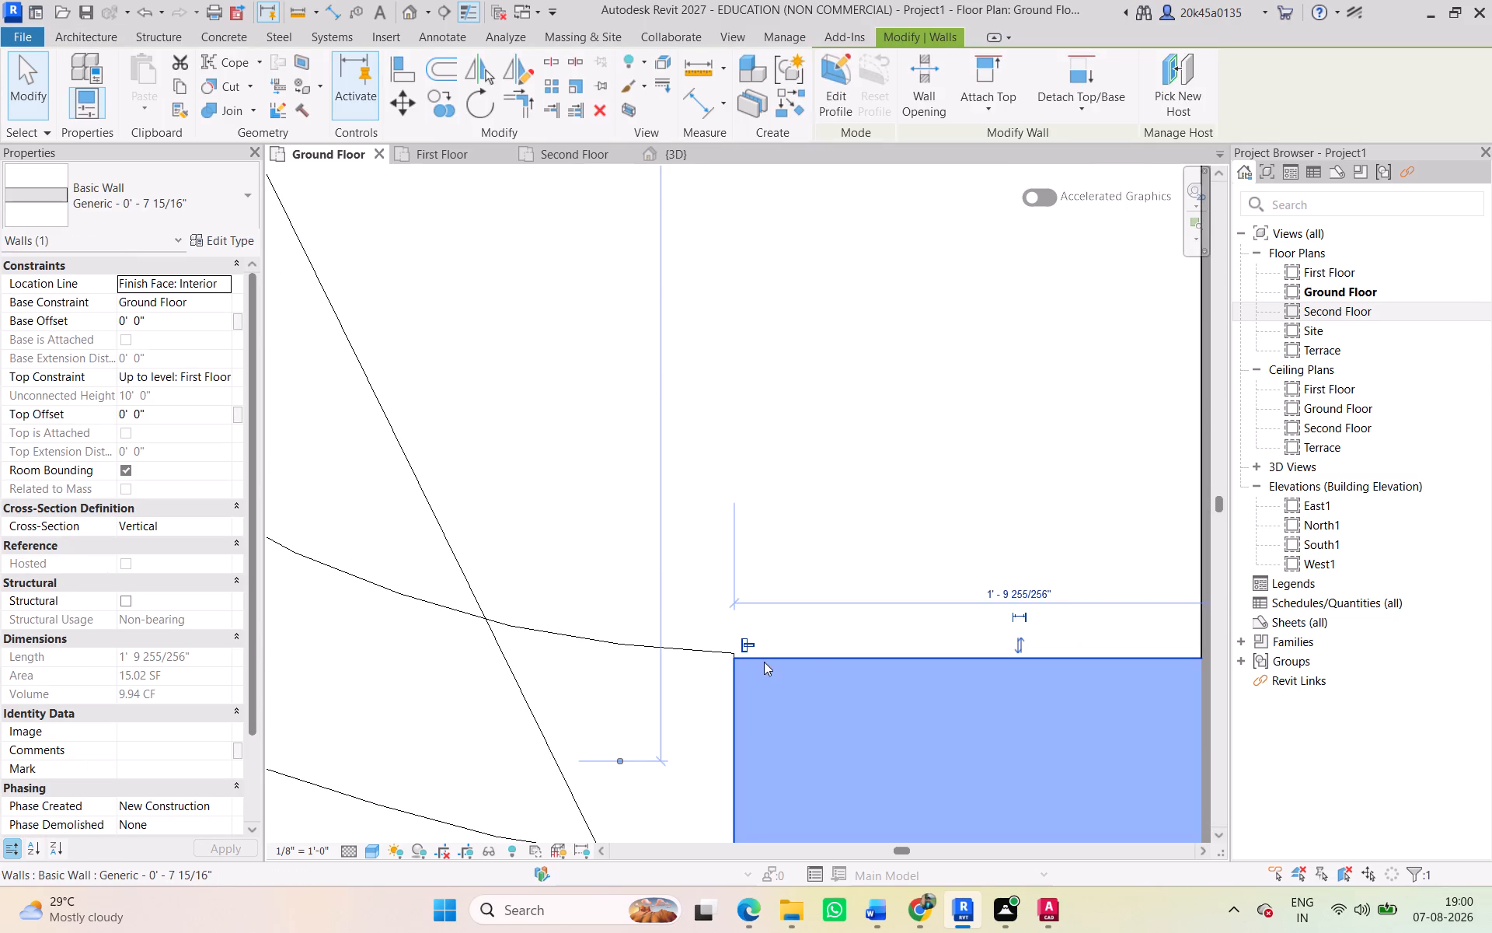
type("hh")
scroll(813, 578, "down", 3)
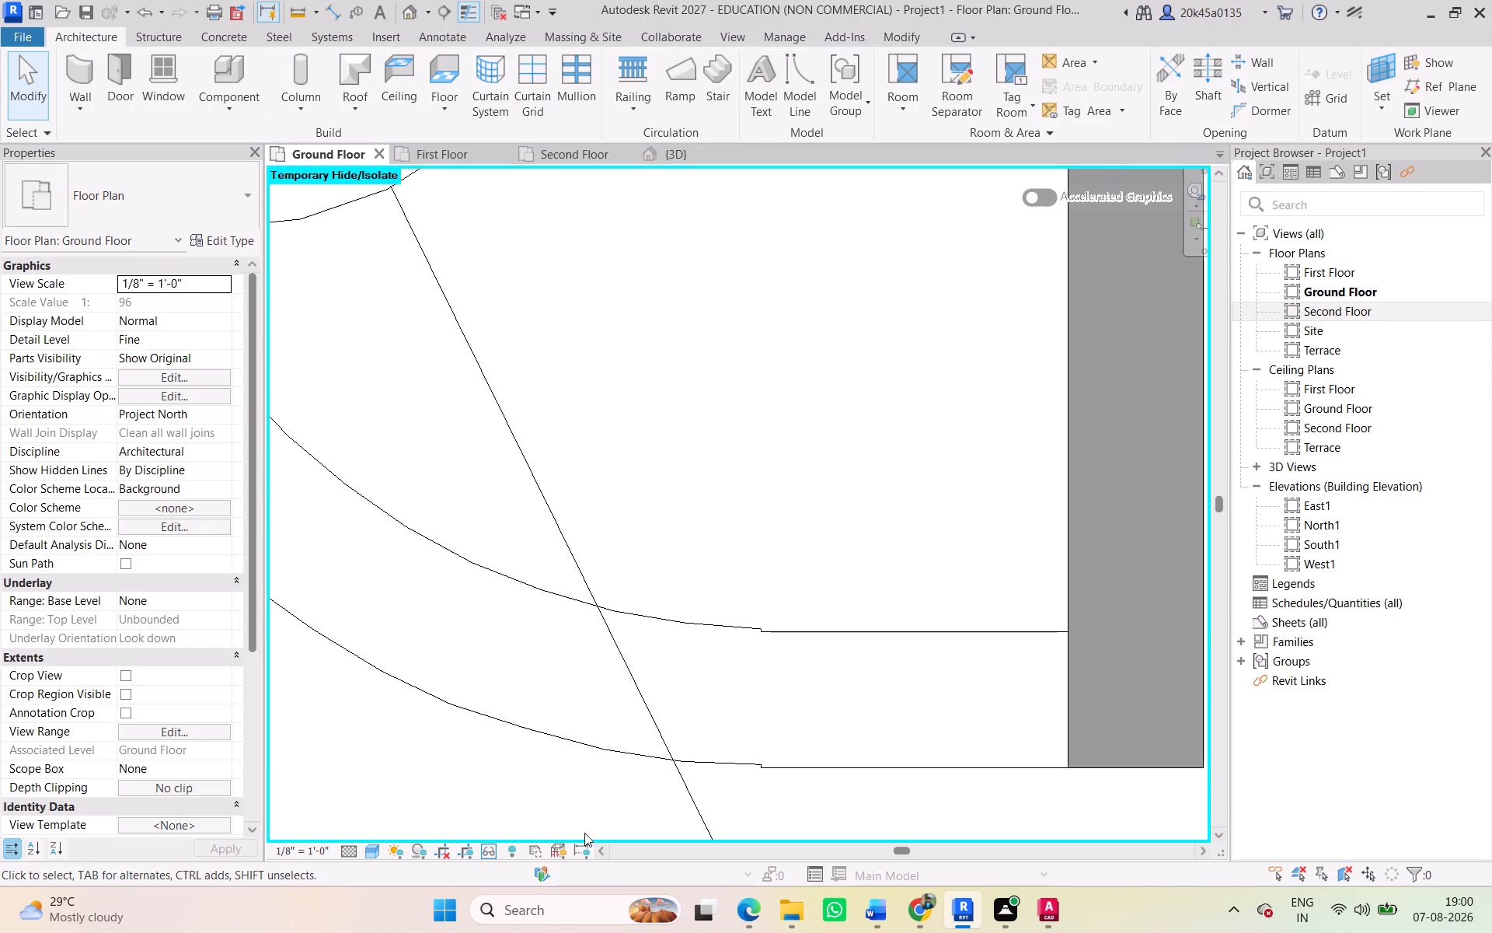
left_click(489, 842)
left_click(494, 850)
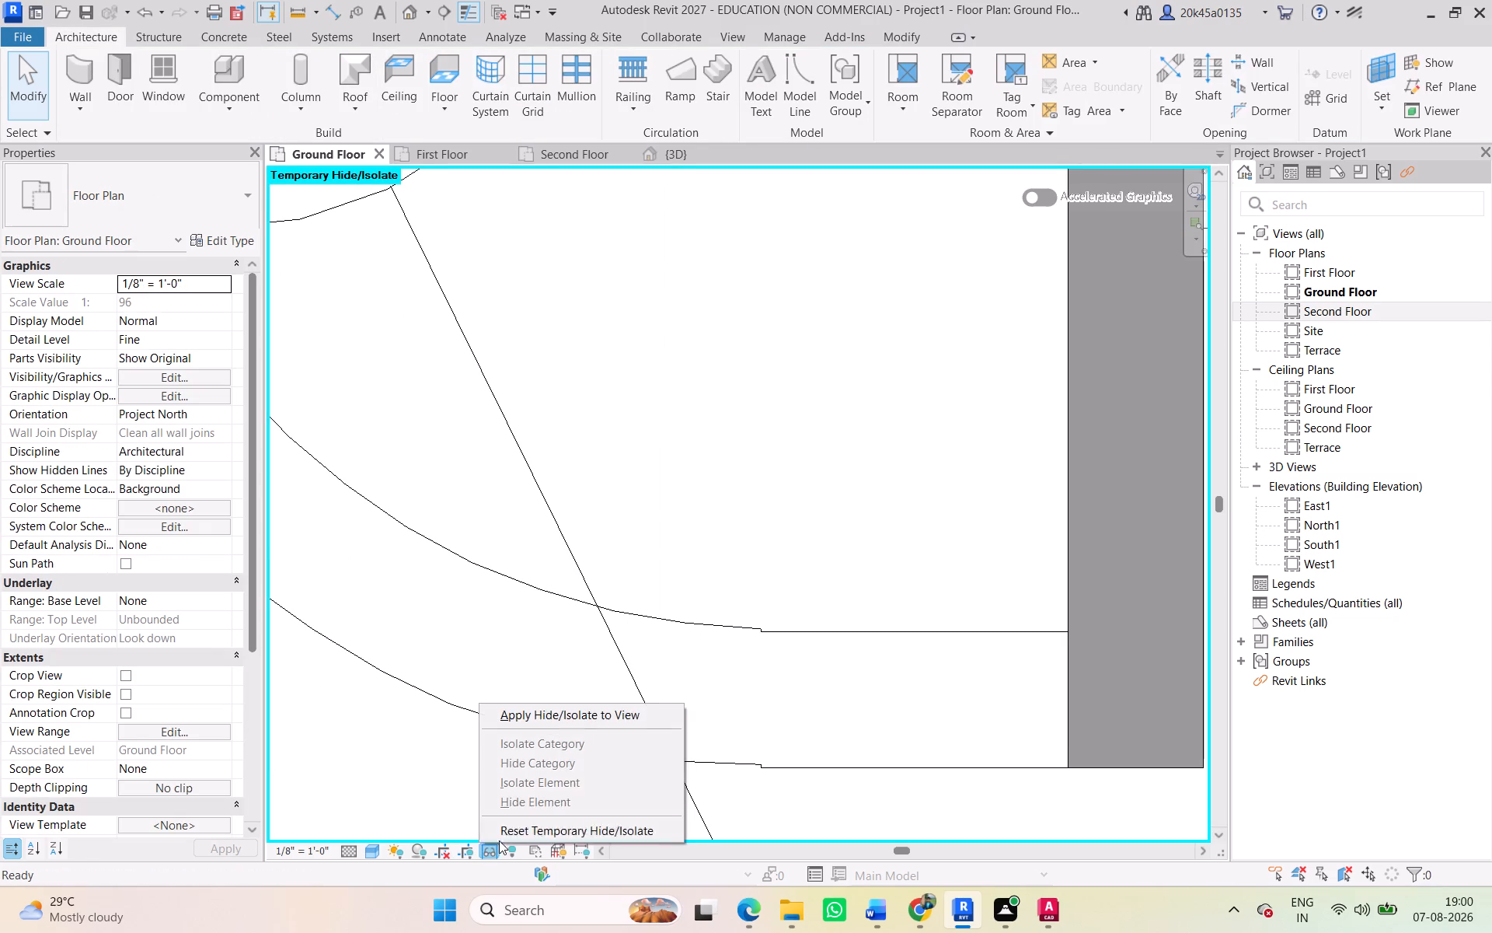
left_click(508, 831)
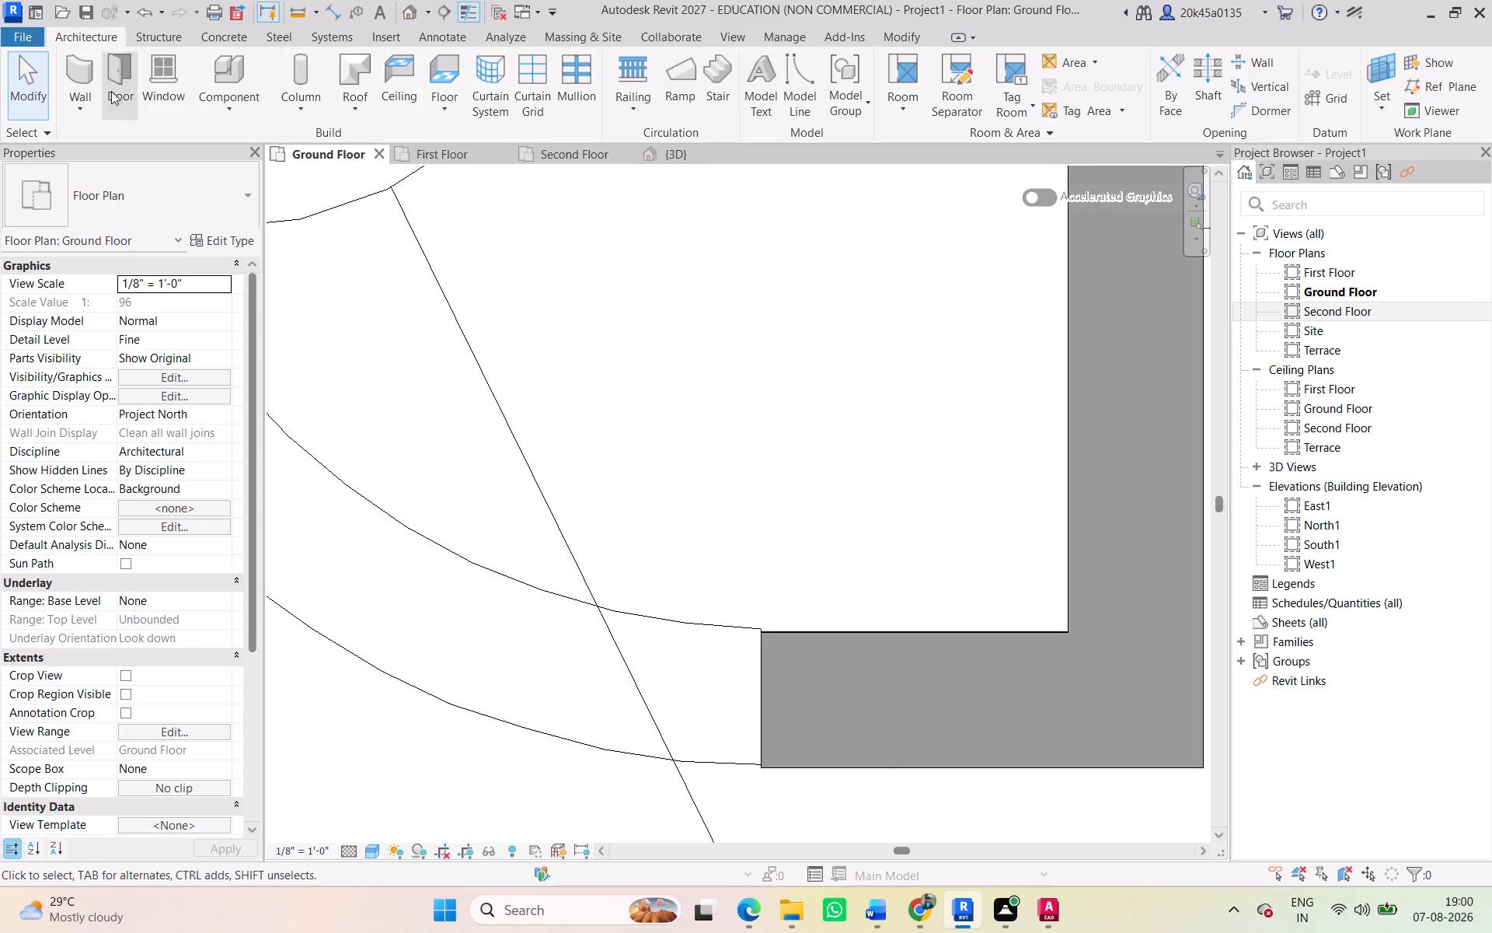
Draw a curved wall along the inner curve from the short south wall's end to the guard cabin, inner radius about 3'-4 1/2".
left_click(92, 88)
left_click(822, 89)
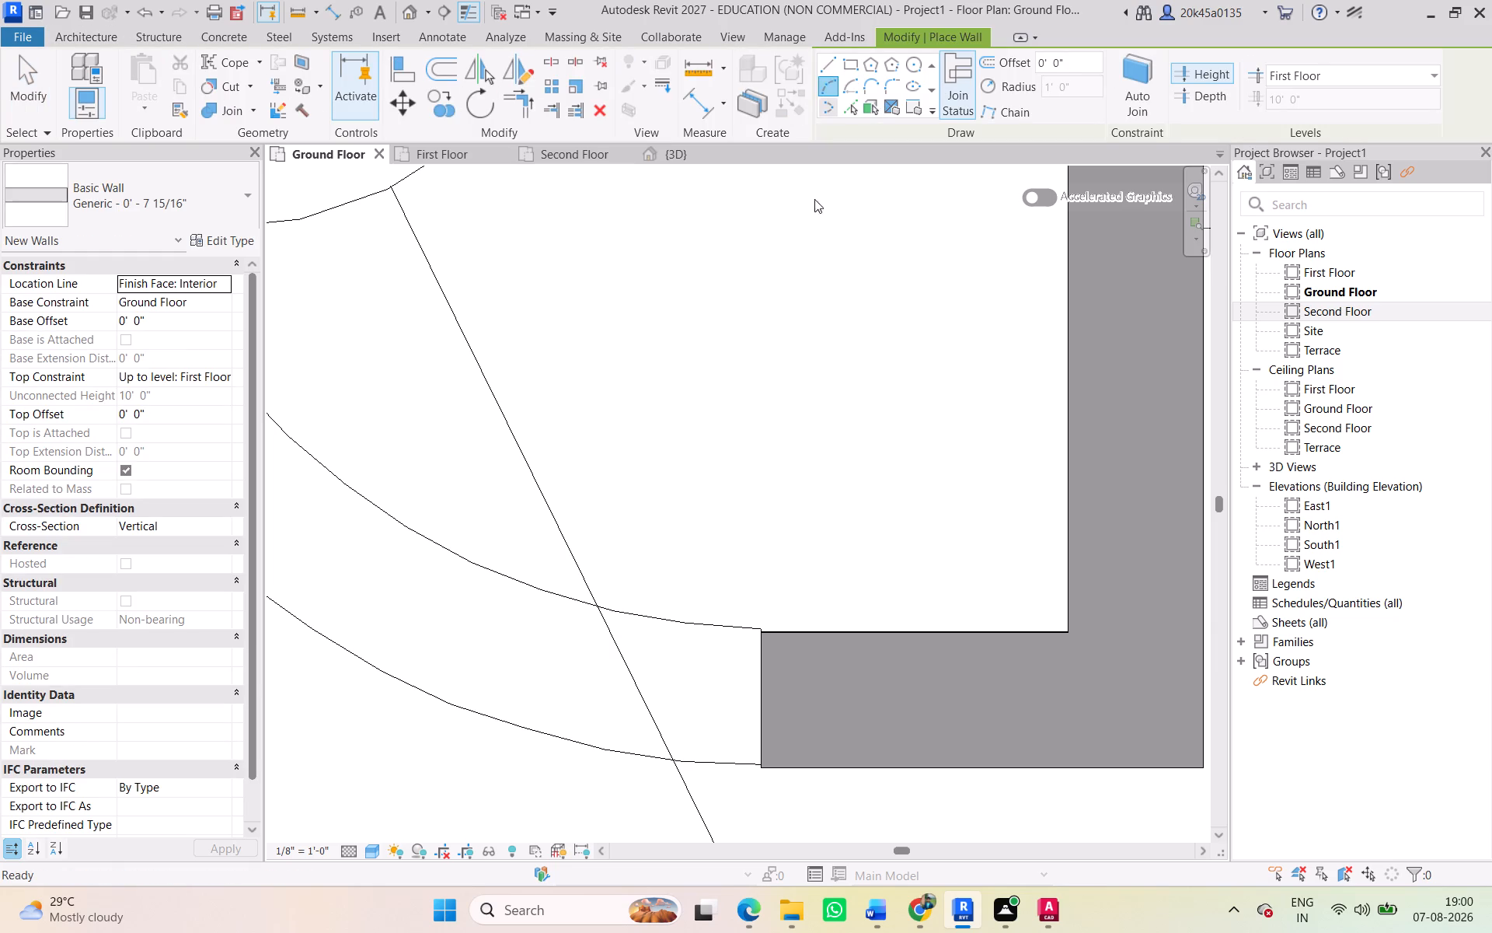
left_click(761, 635)
scroll(553, 568, "down", 4)
middle_click_drag(553, 568, 776, 666)
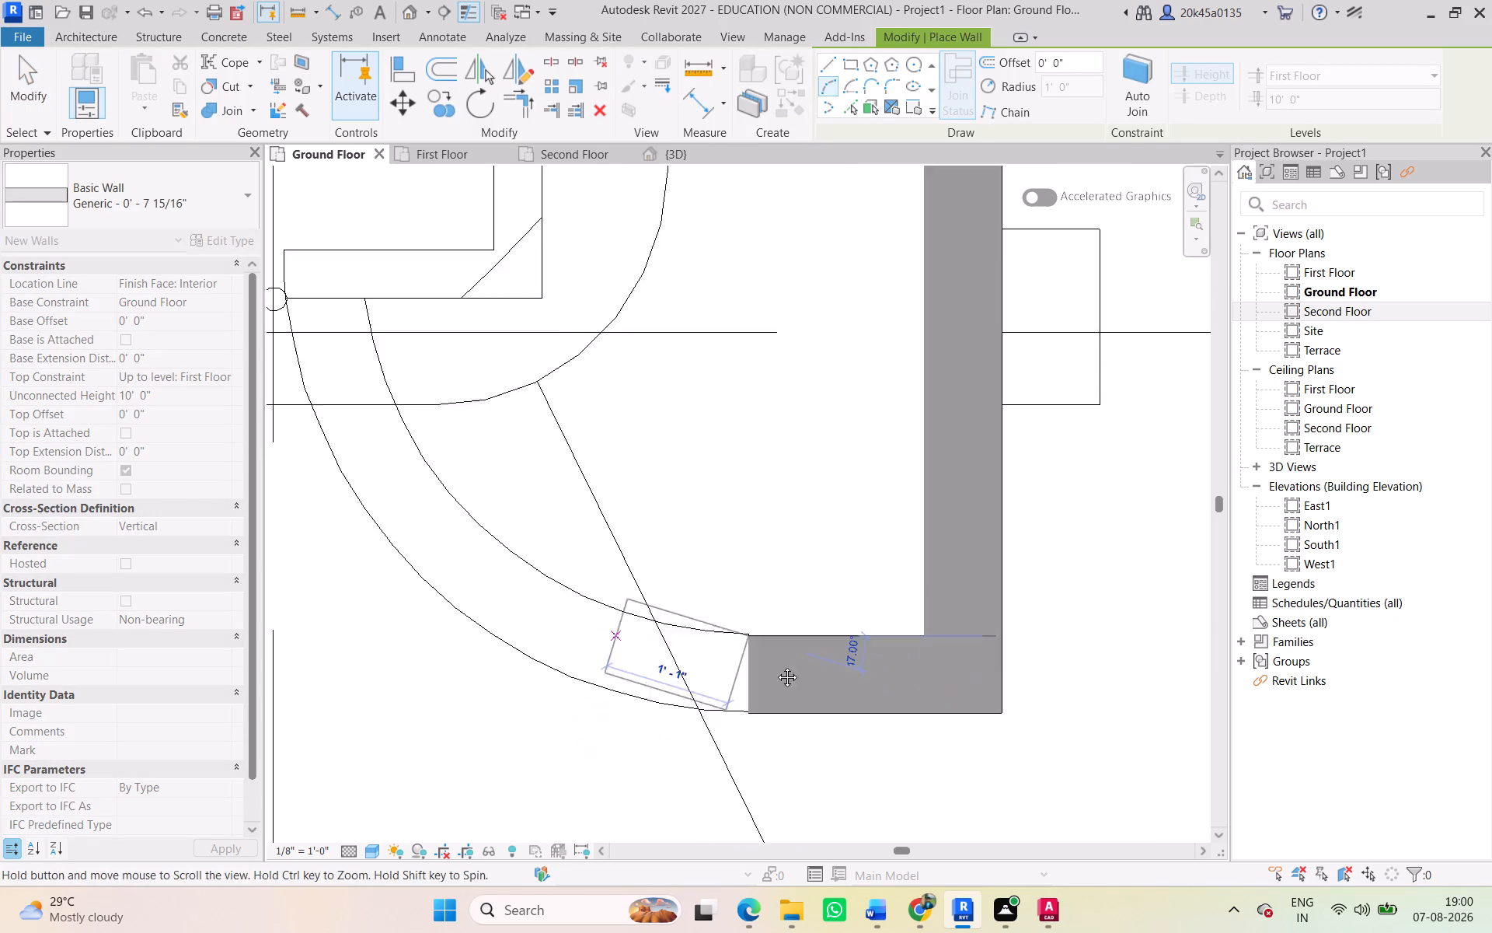
middle_click_drag(776, 666, 957, 771)
scroll(903, 706, "up", 1)
scroll(626, 453, "up", 4)
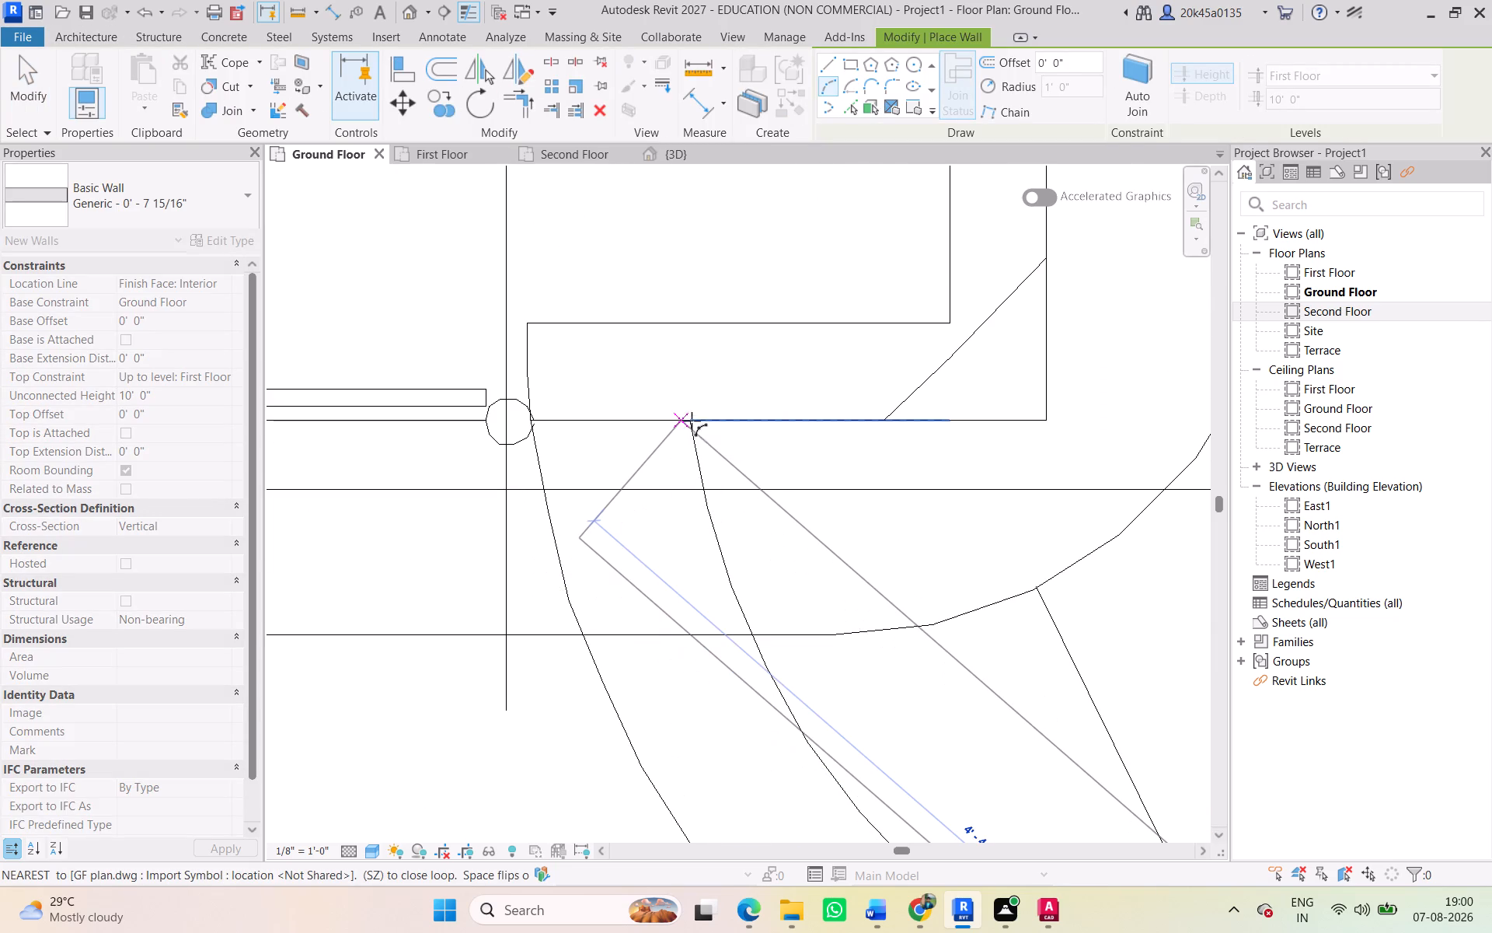
scroll(696, 418, "up", 10)
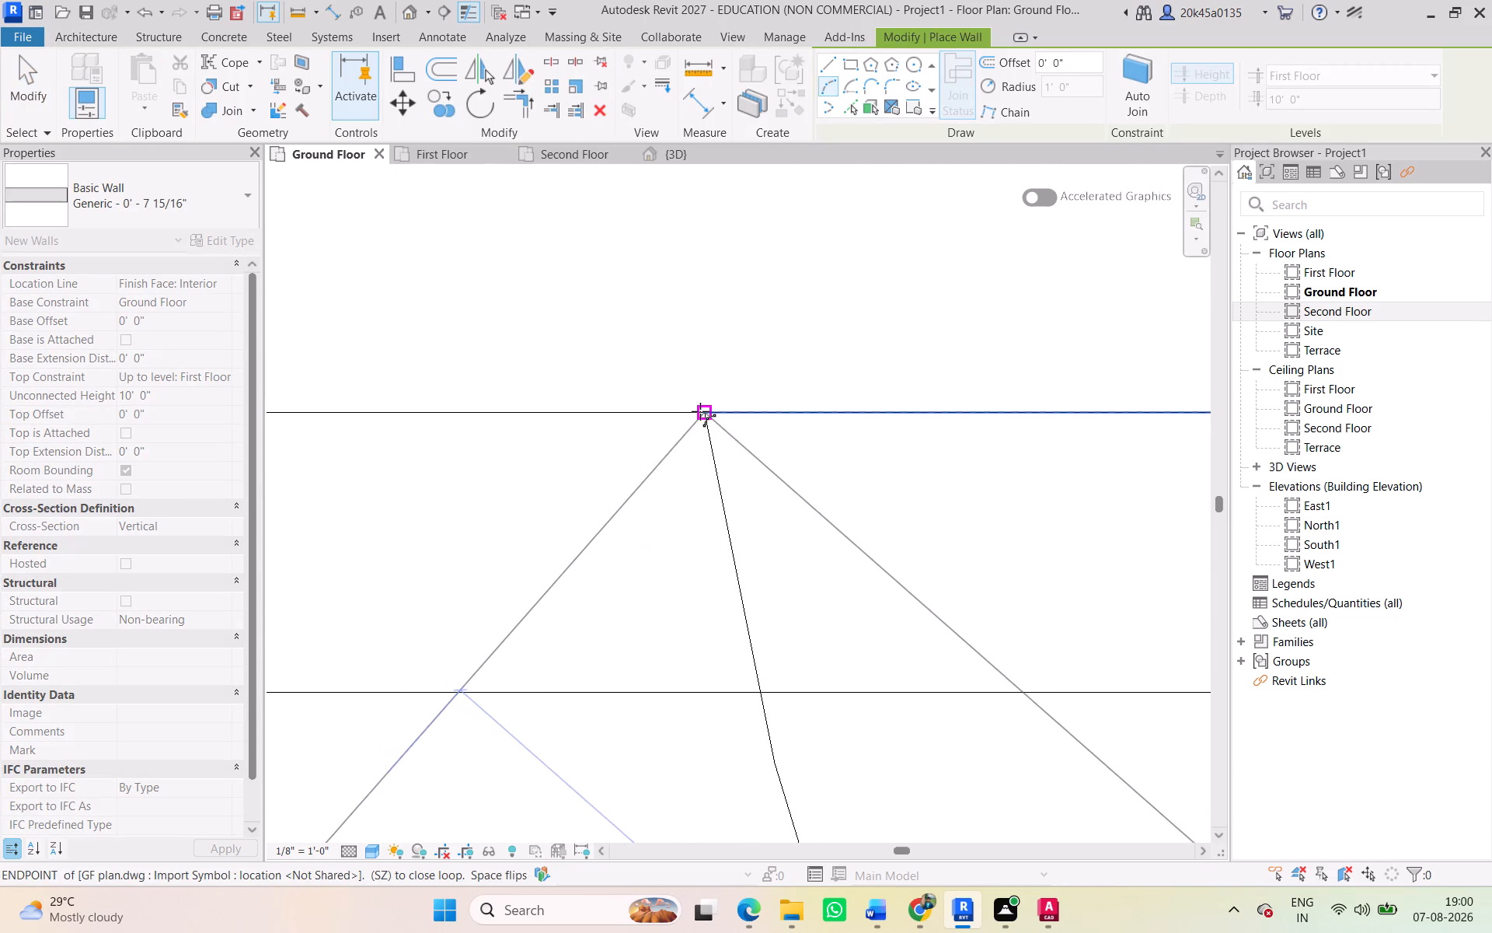
left_click(702, 411)
scroll(744, 619, "down", 14)
middle_click_drag(730, 632, 599, 417)
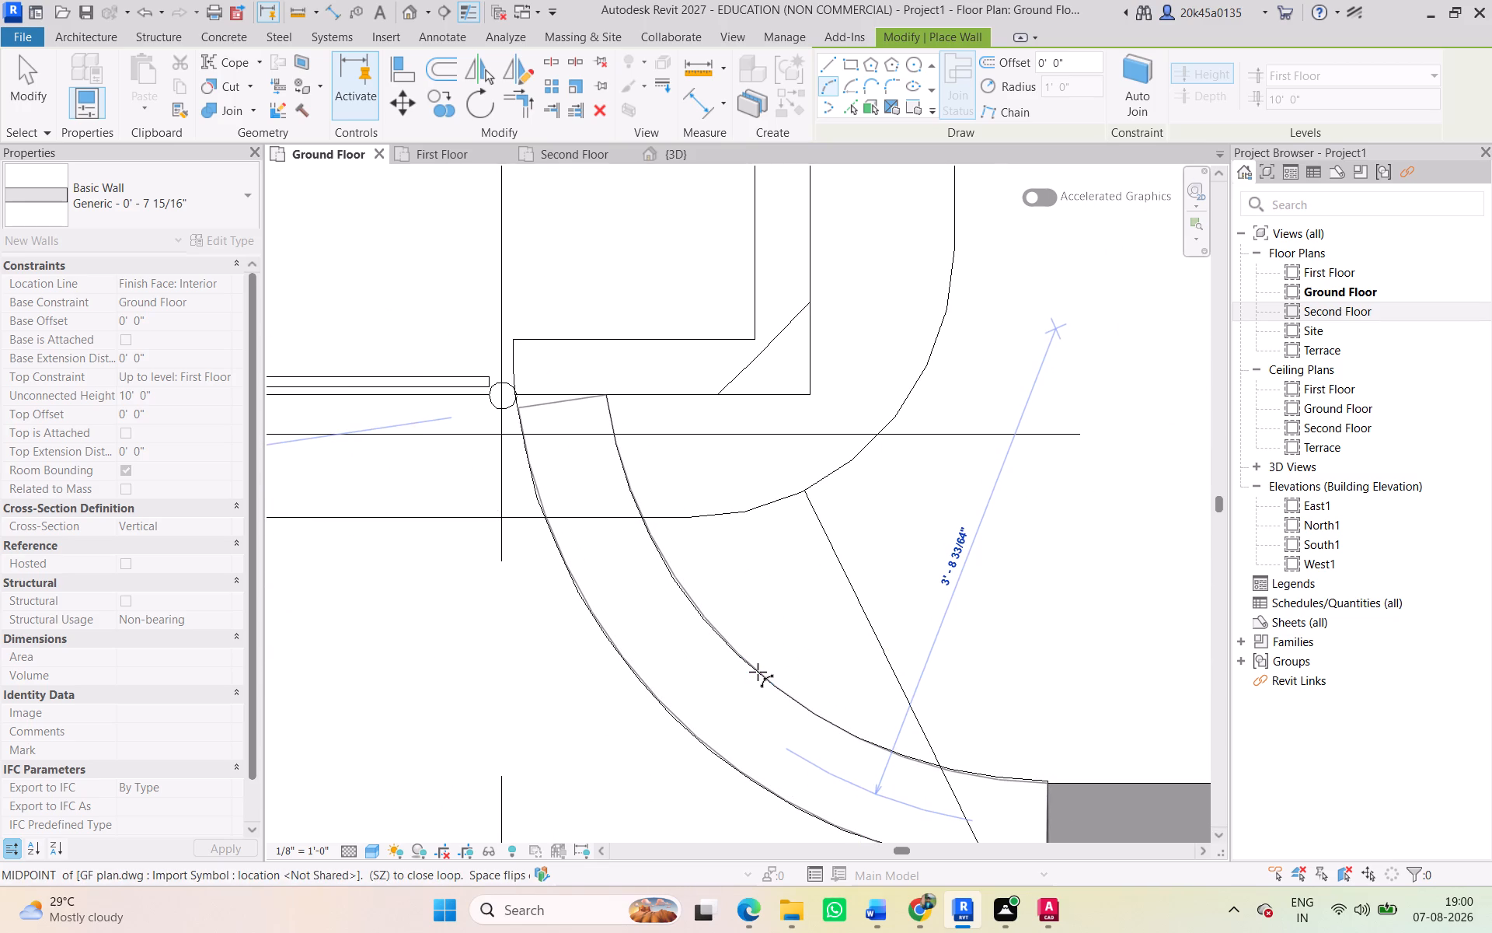
left_click(758, 672)
scroll(675, 589, "down", 3)
middle_click_drag(680, 592, 743, 680)
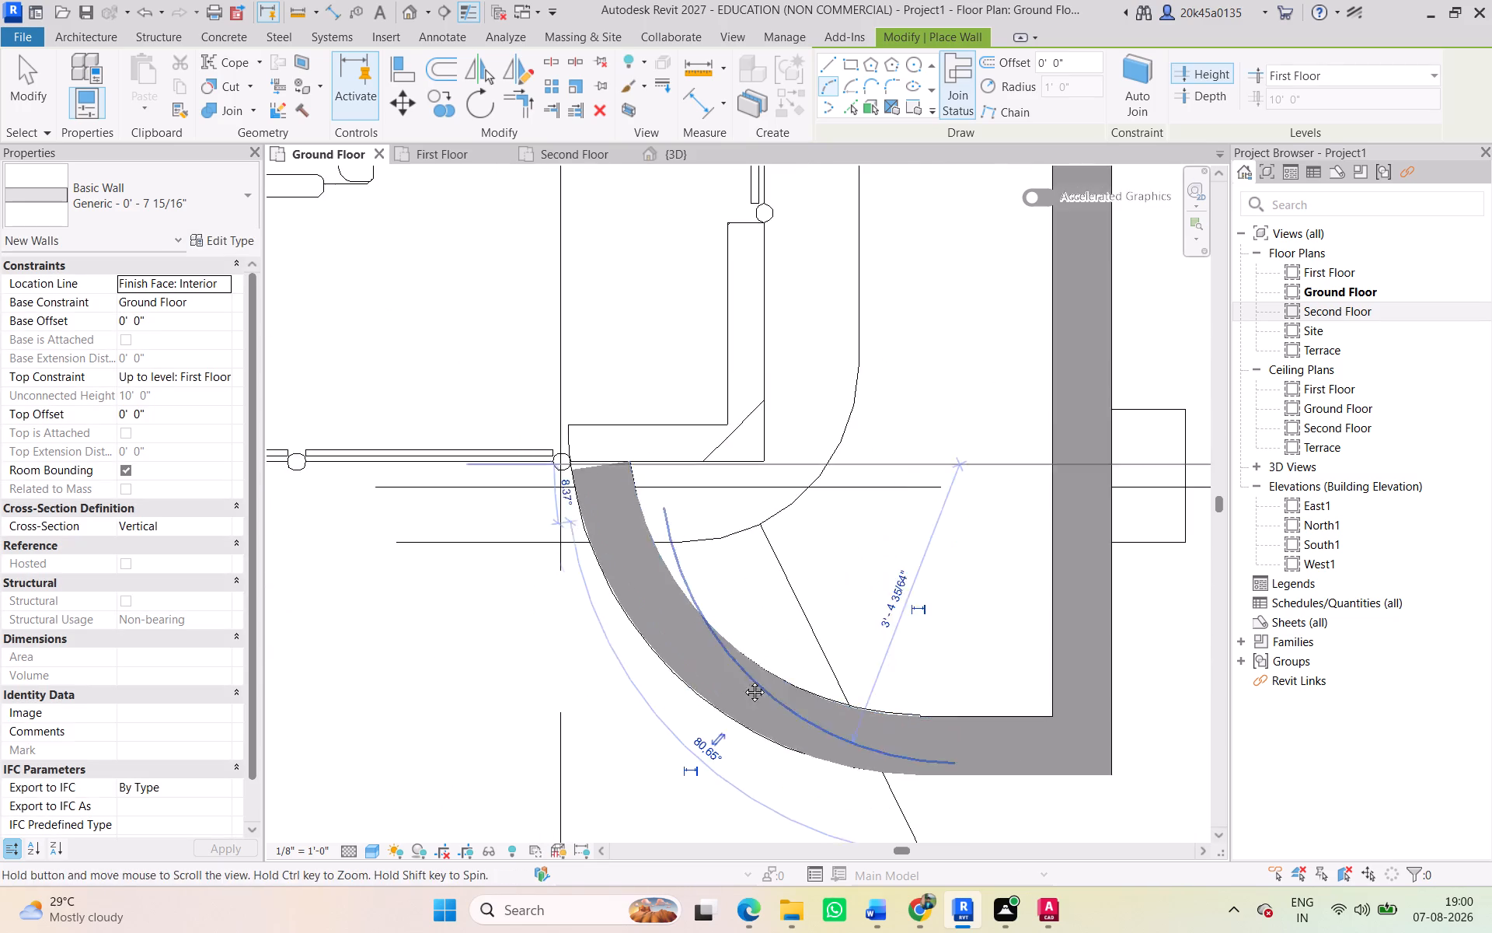
middle_click_drag(743, 680, 743, 684)
Draw a curved wall from the guard cabin's southwest corner to the gate's east pillar, tracing the inner curve with inner radius about 3'-6".
scroll(647, 507, "up", 3)
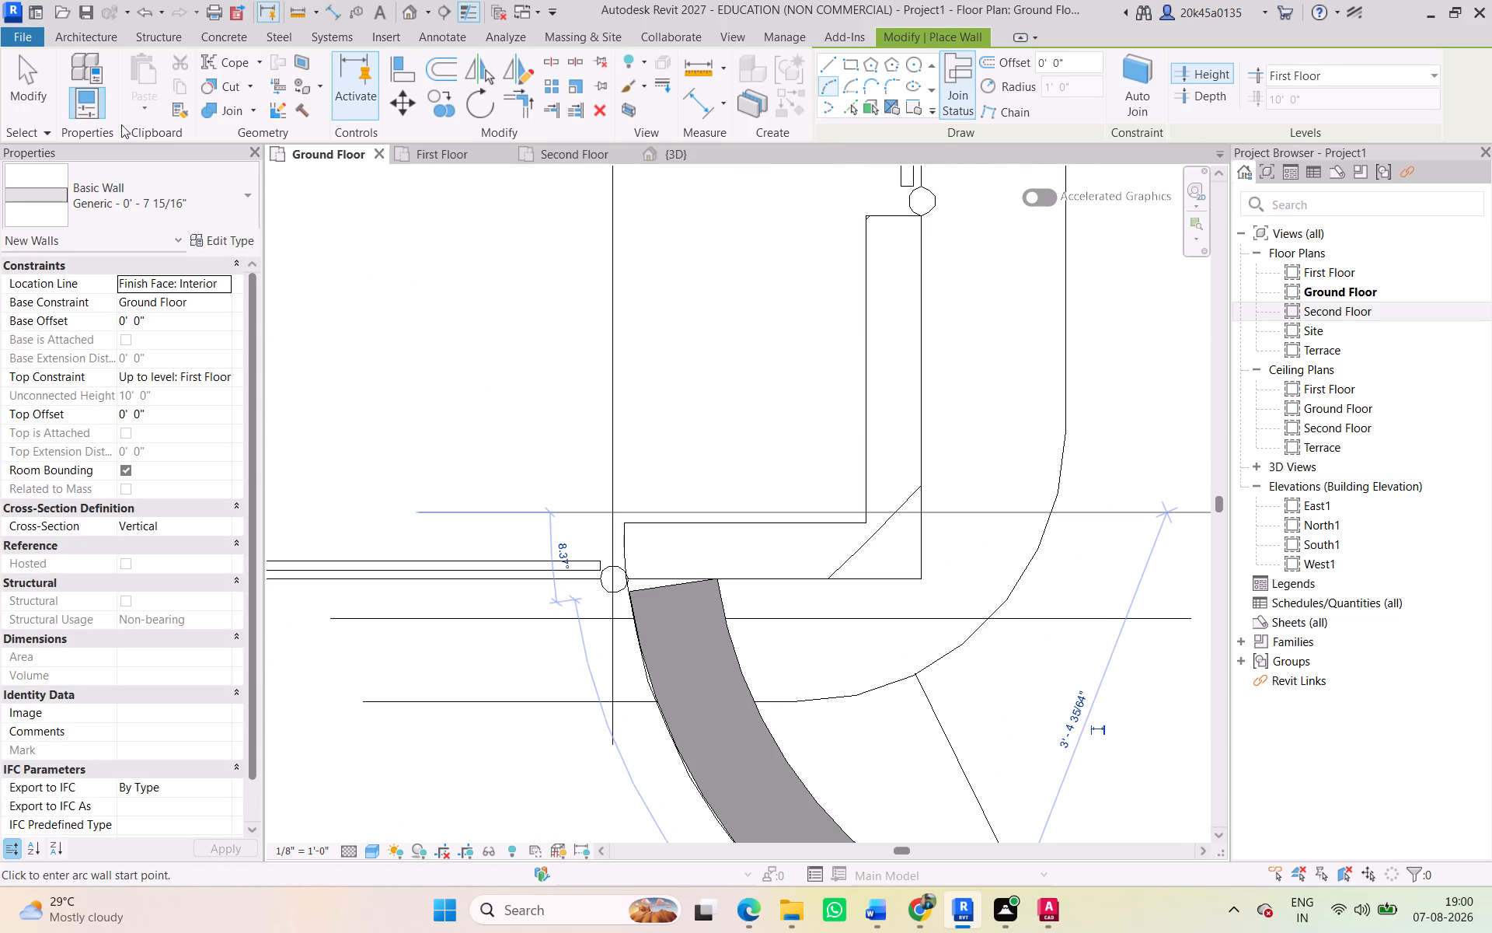
scroll(478, 499, "down", 3)
middle_click_drag(508, 502, 1242, 472)
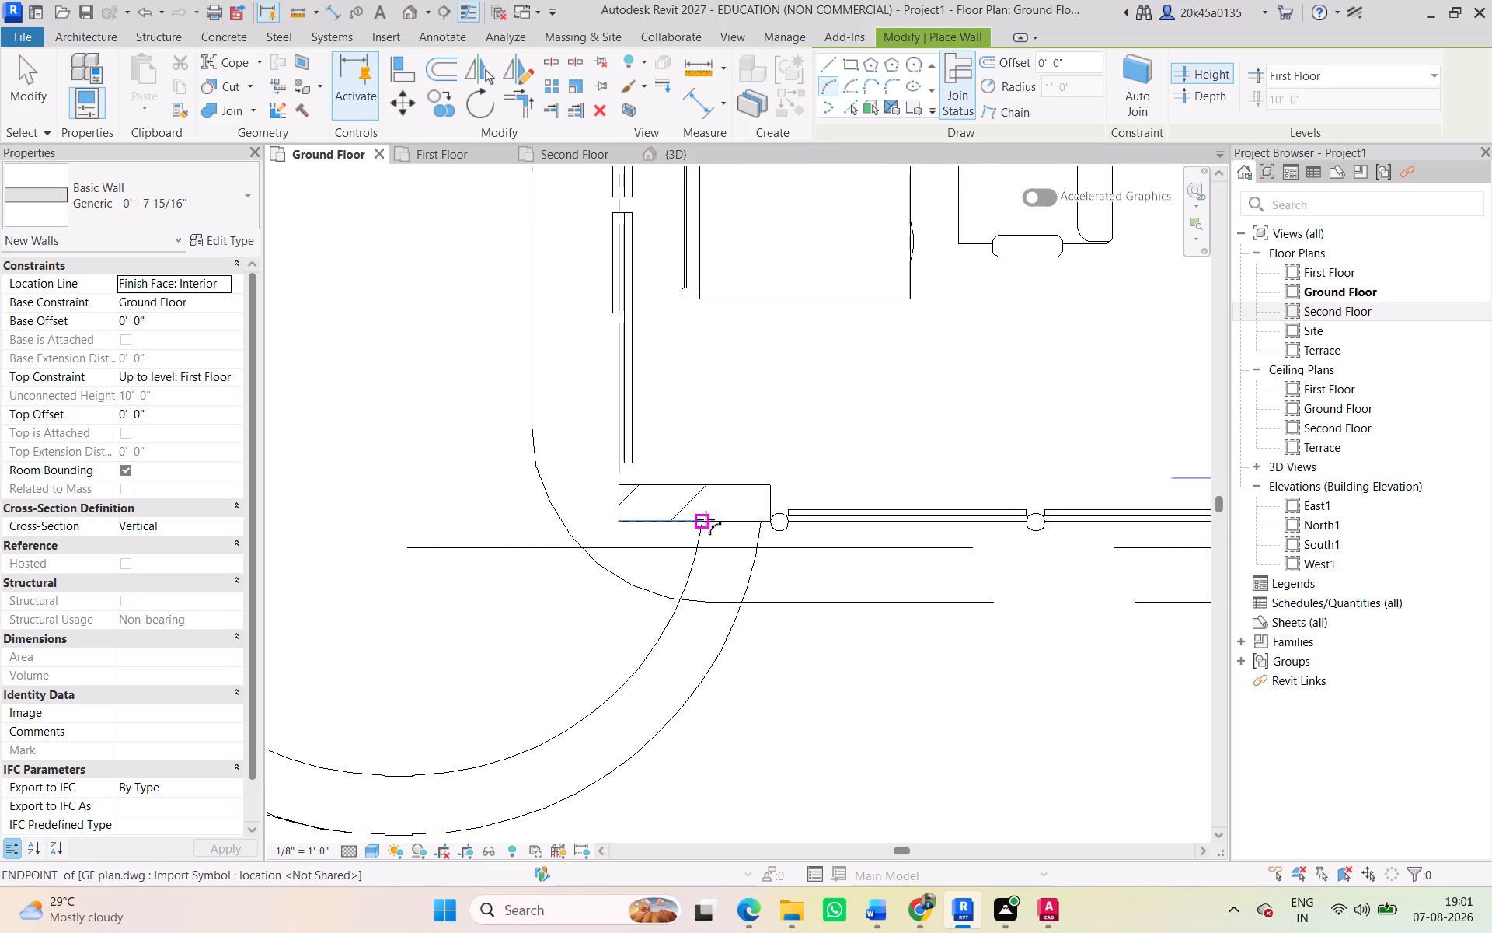
left_click(706, 519)
scroll(532, 692, "down", 2)
middle_click_drag(549, 694, 1072, 557)
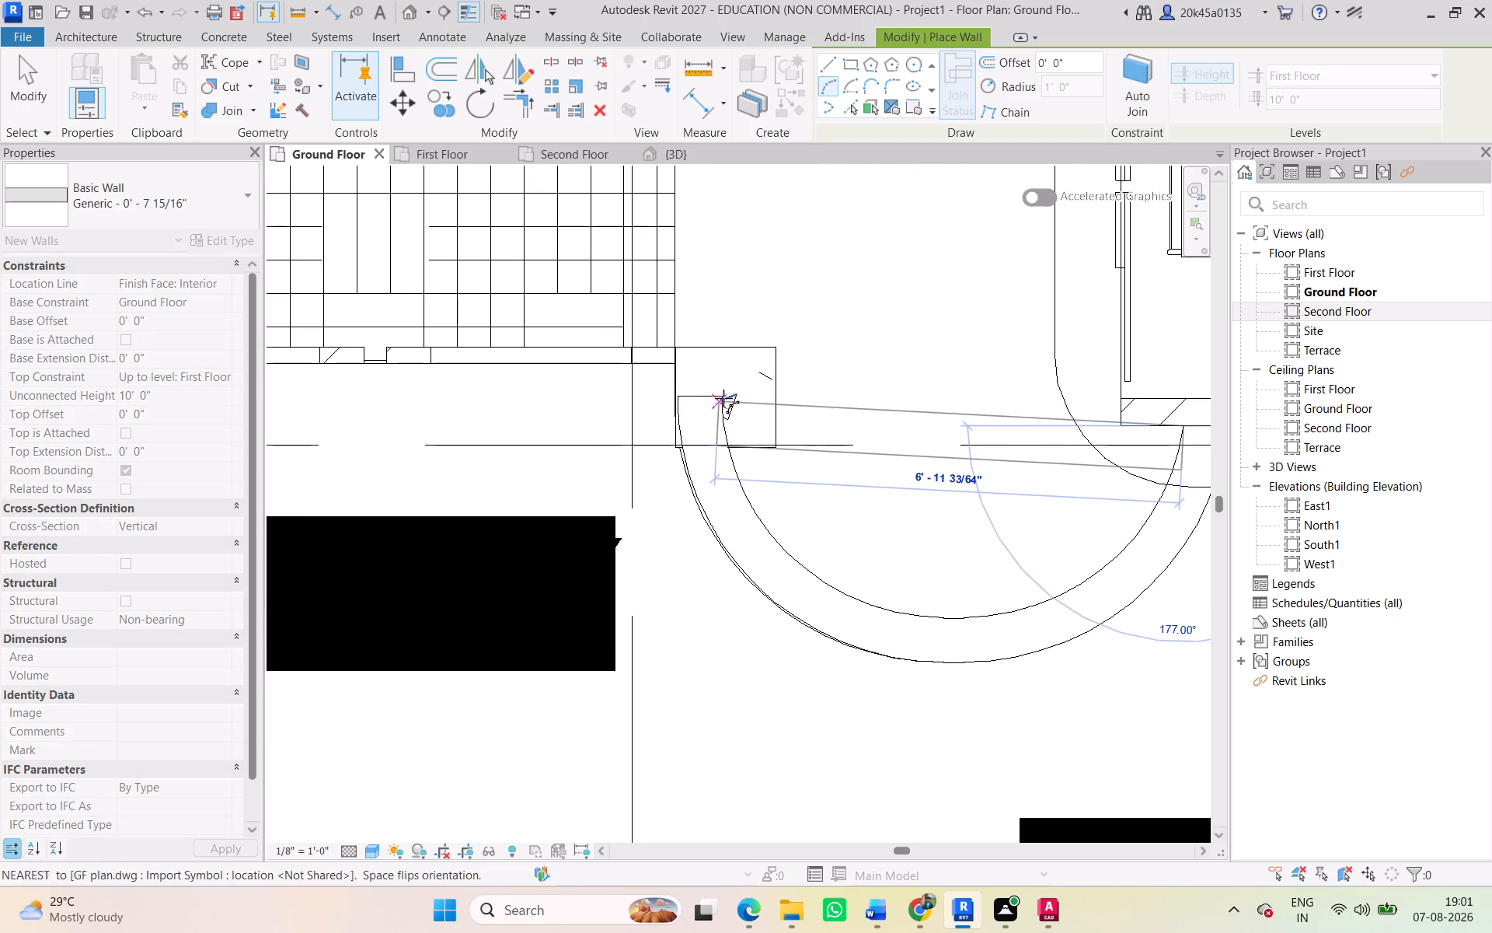
scroll(737, 418, "up", 9)
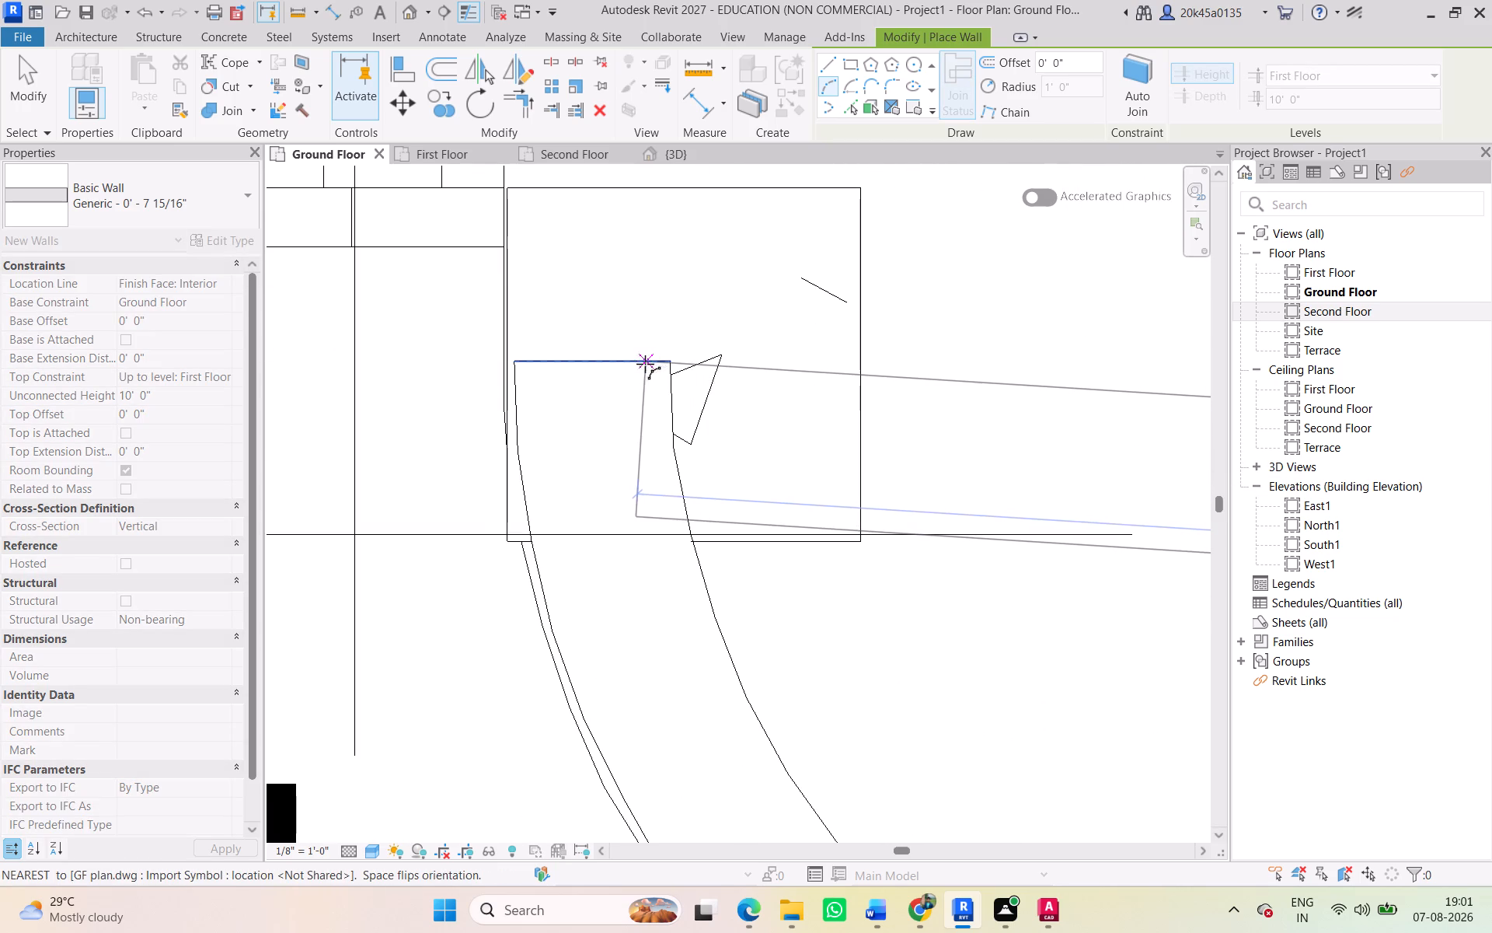
left_click(668, 366)
scroll(1034, 673, "down", 10)
middle_click_drag(1015, 693, 990, 681)
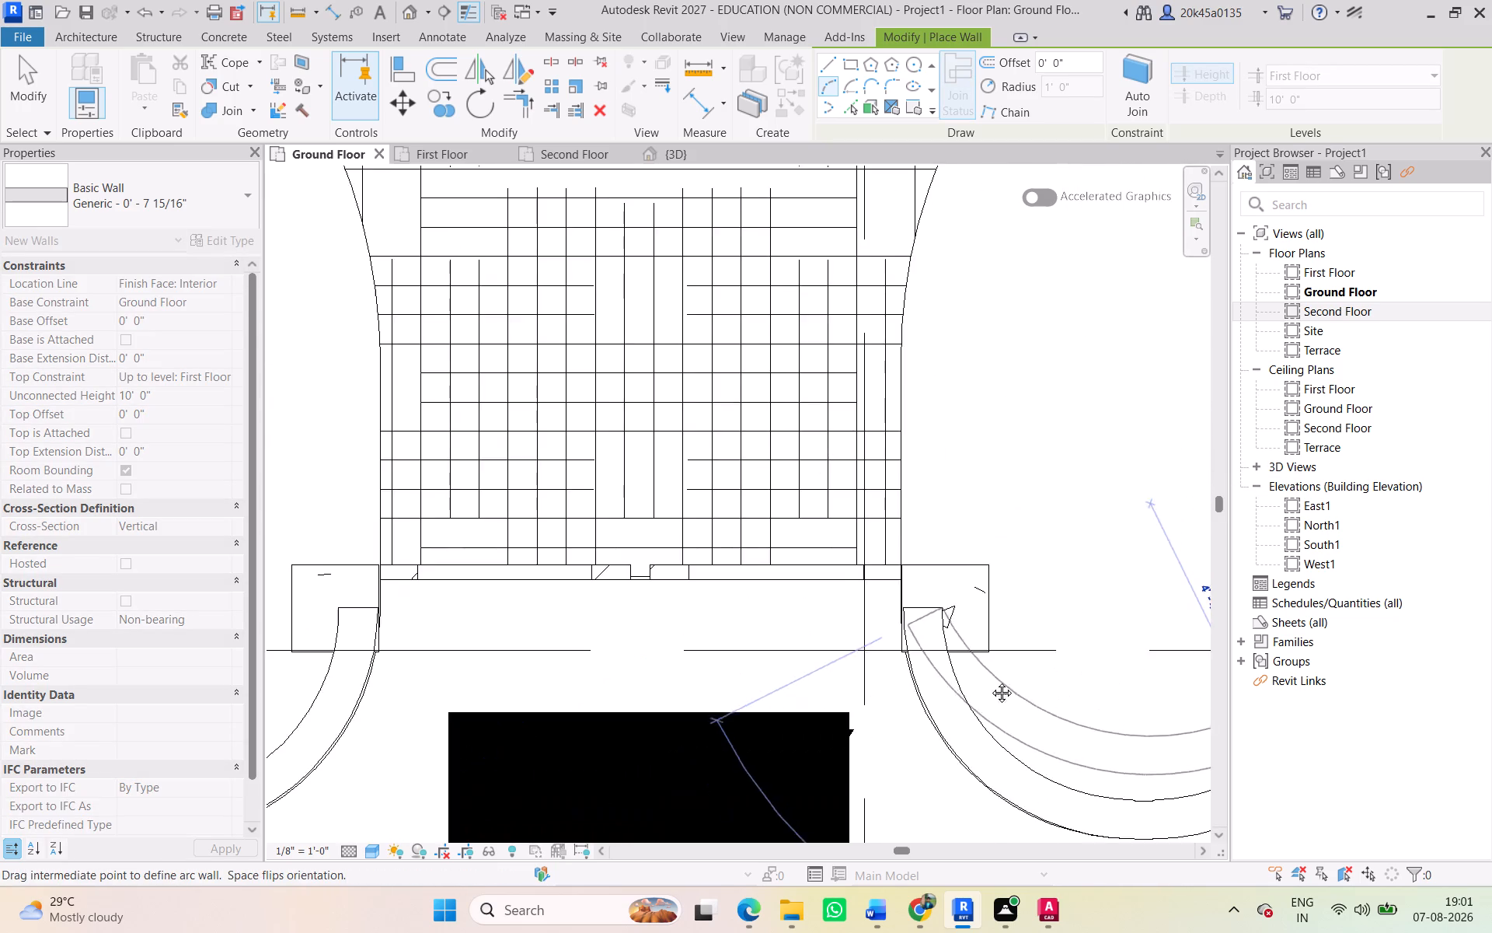
middle_click_drag(990, 681, 577, 606)
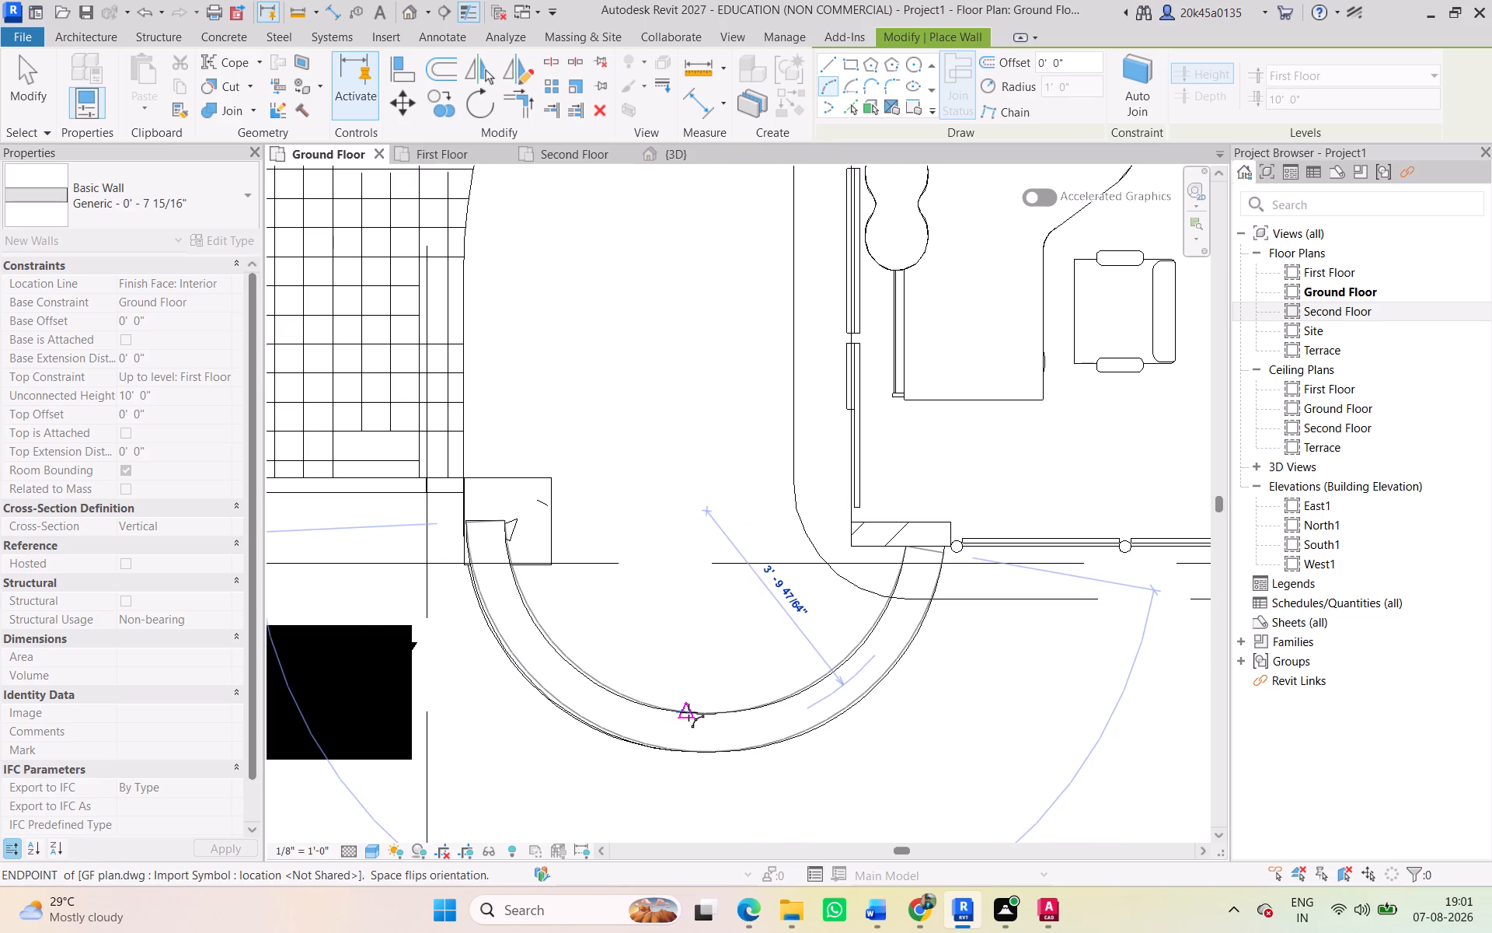
scroll(688, 712, "up", 4)
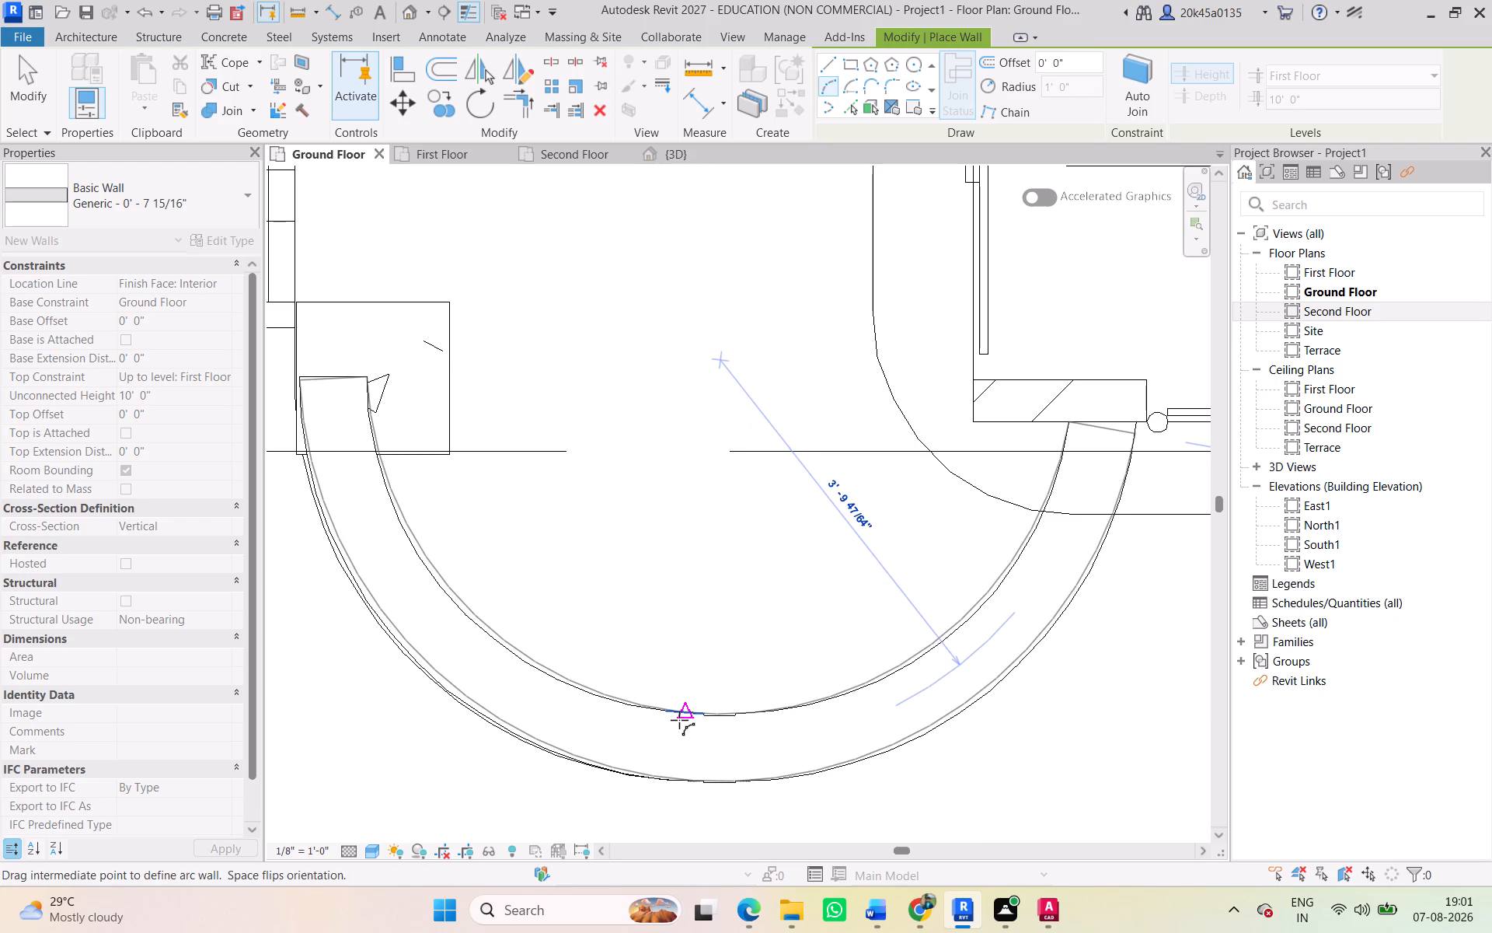
left_click(679, 720)
scroll(659, 761, "down", 4)
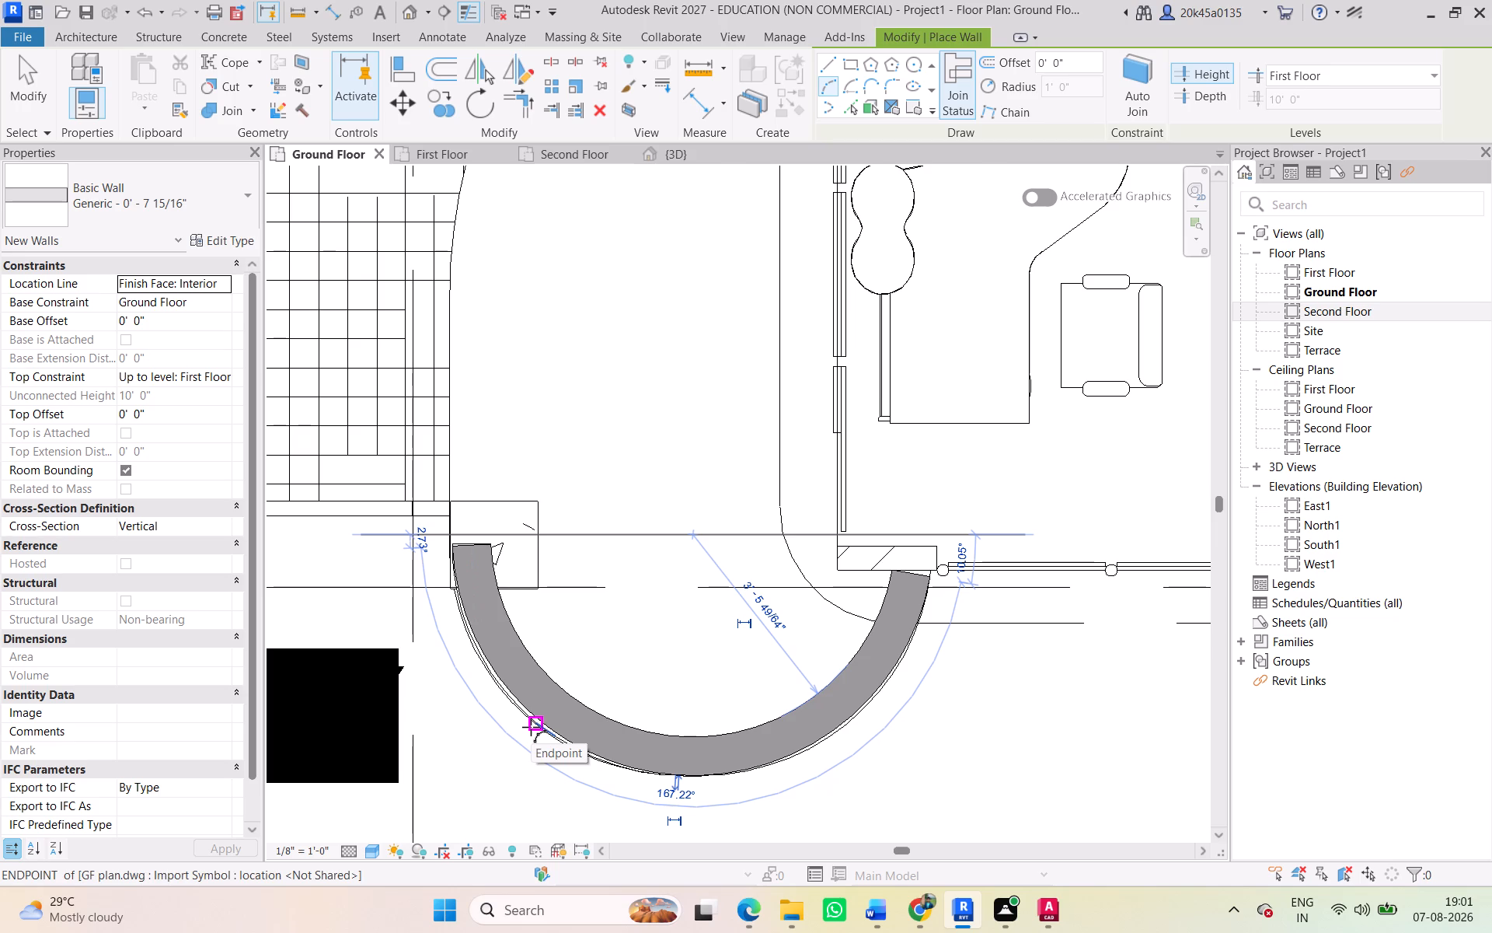
key("Escape")
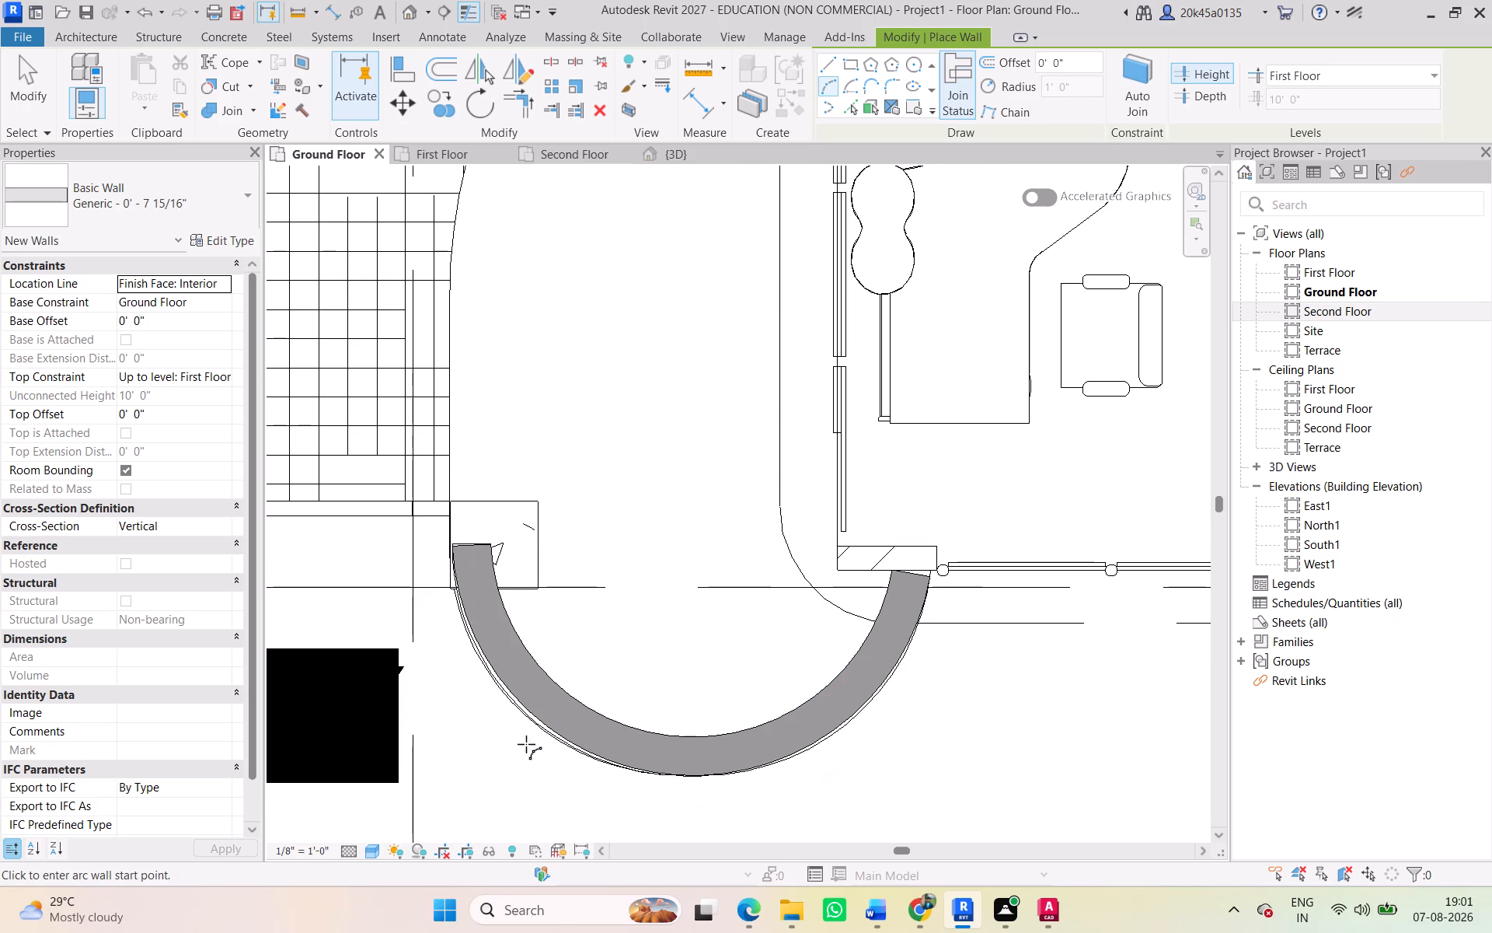
key("Escape")
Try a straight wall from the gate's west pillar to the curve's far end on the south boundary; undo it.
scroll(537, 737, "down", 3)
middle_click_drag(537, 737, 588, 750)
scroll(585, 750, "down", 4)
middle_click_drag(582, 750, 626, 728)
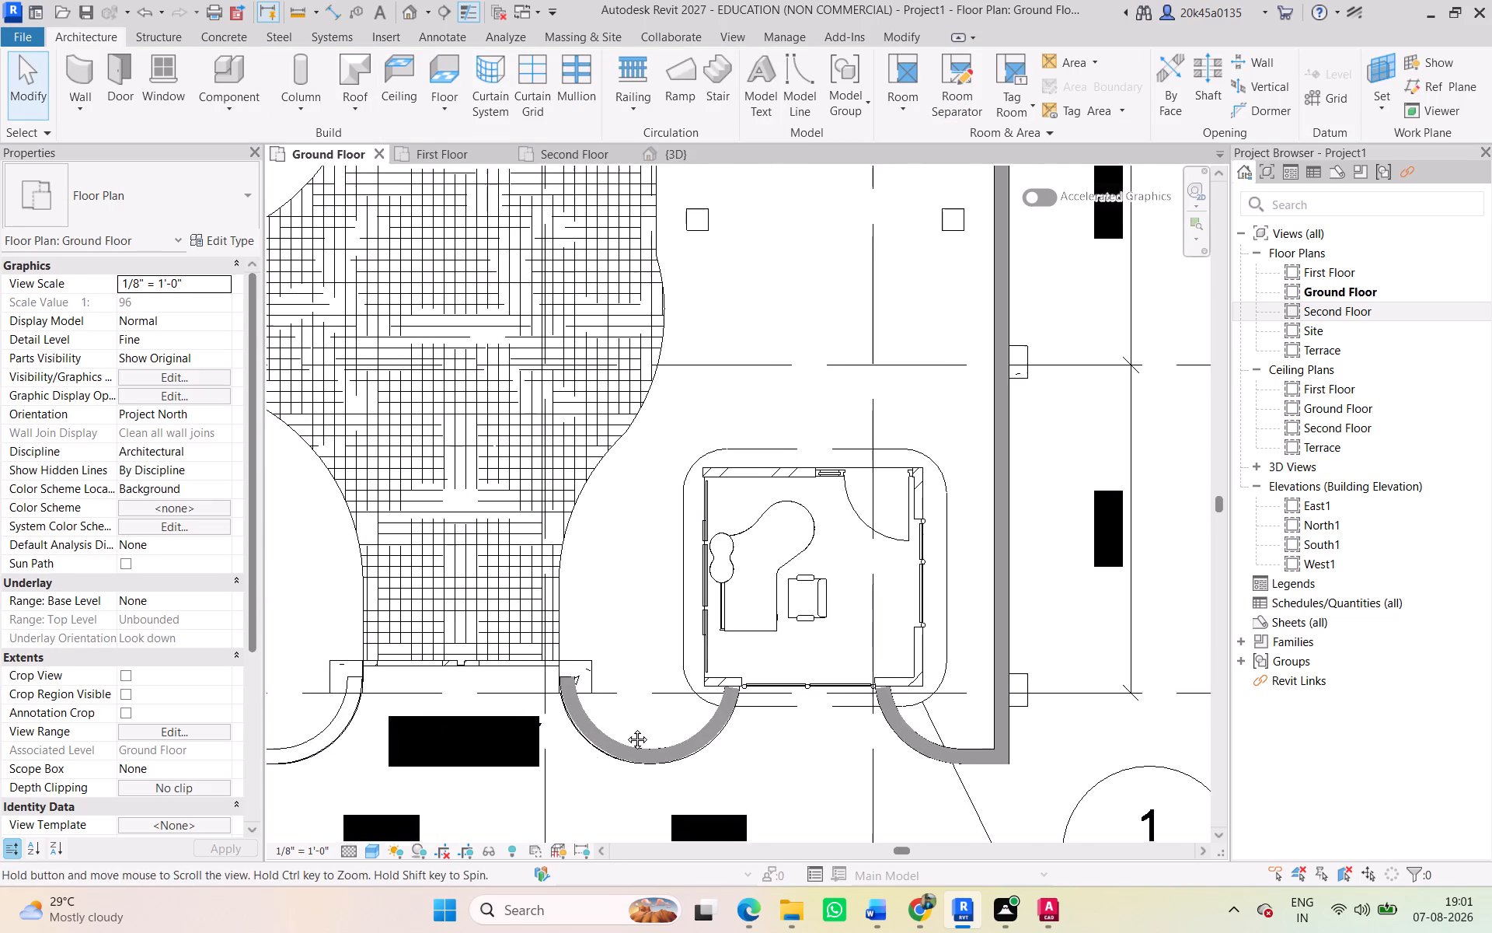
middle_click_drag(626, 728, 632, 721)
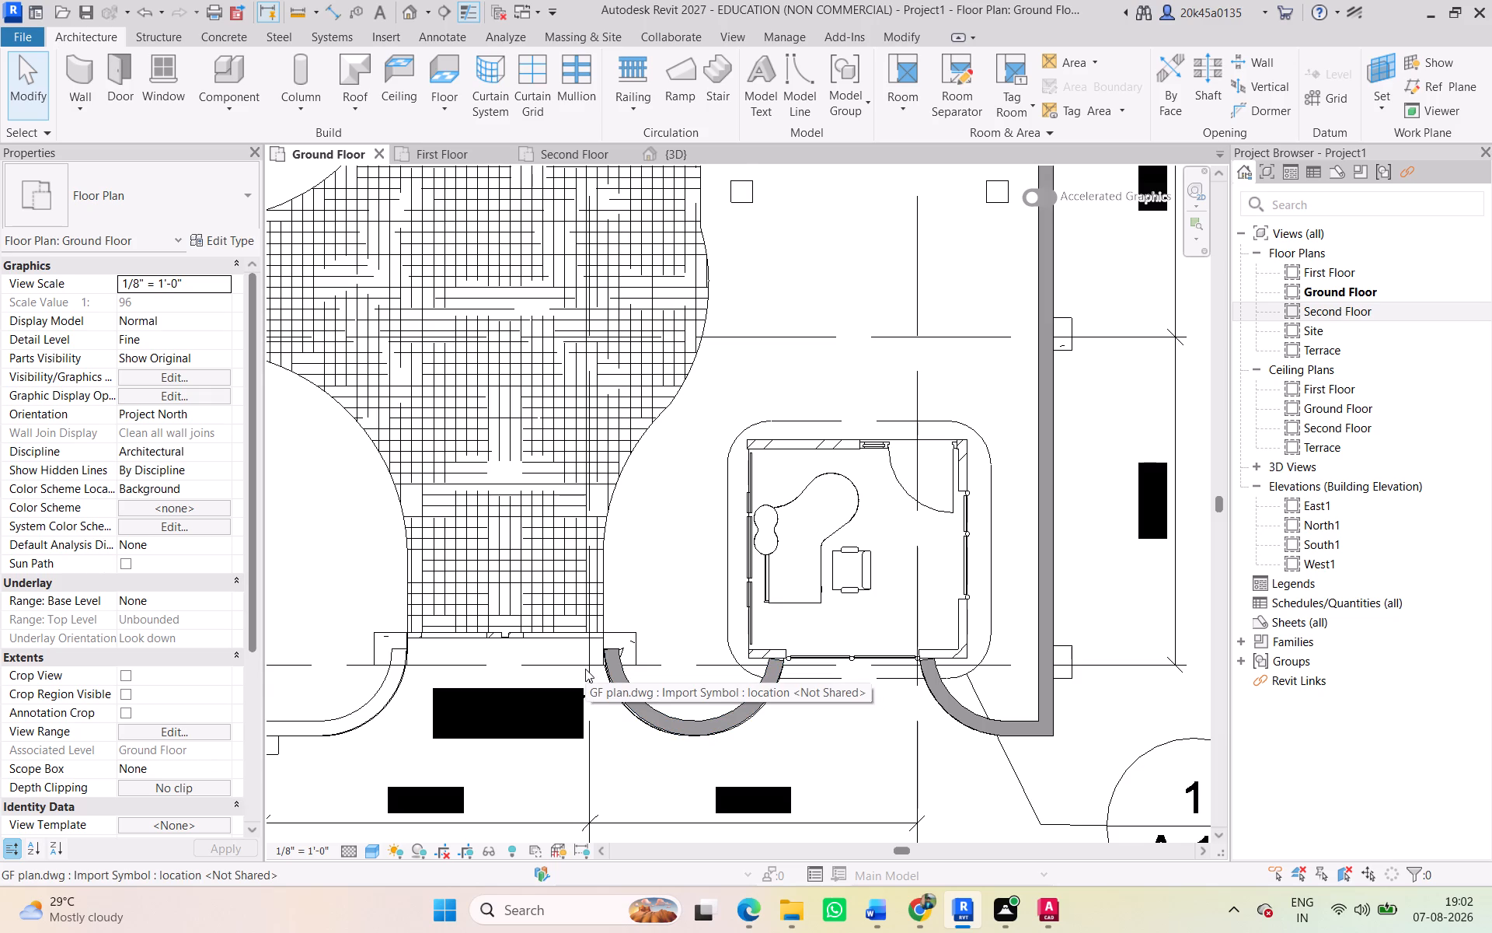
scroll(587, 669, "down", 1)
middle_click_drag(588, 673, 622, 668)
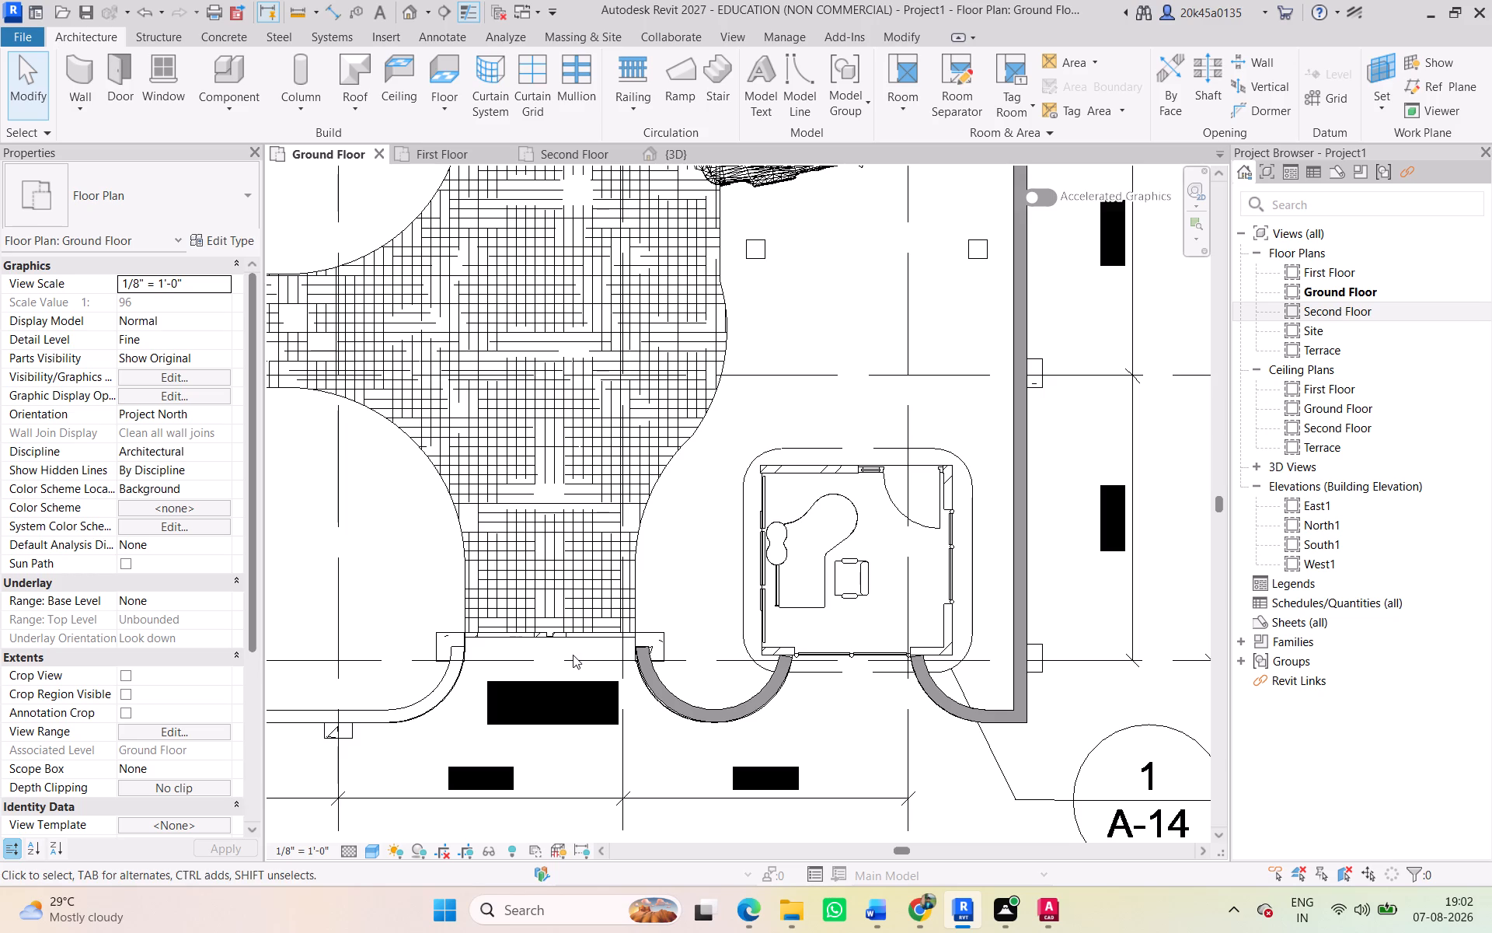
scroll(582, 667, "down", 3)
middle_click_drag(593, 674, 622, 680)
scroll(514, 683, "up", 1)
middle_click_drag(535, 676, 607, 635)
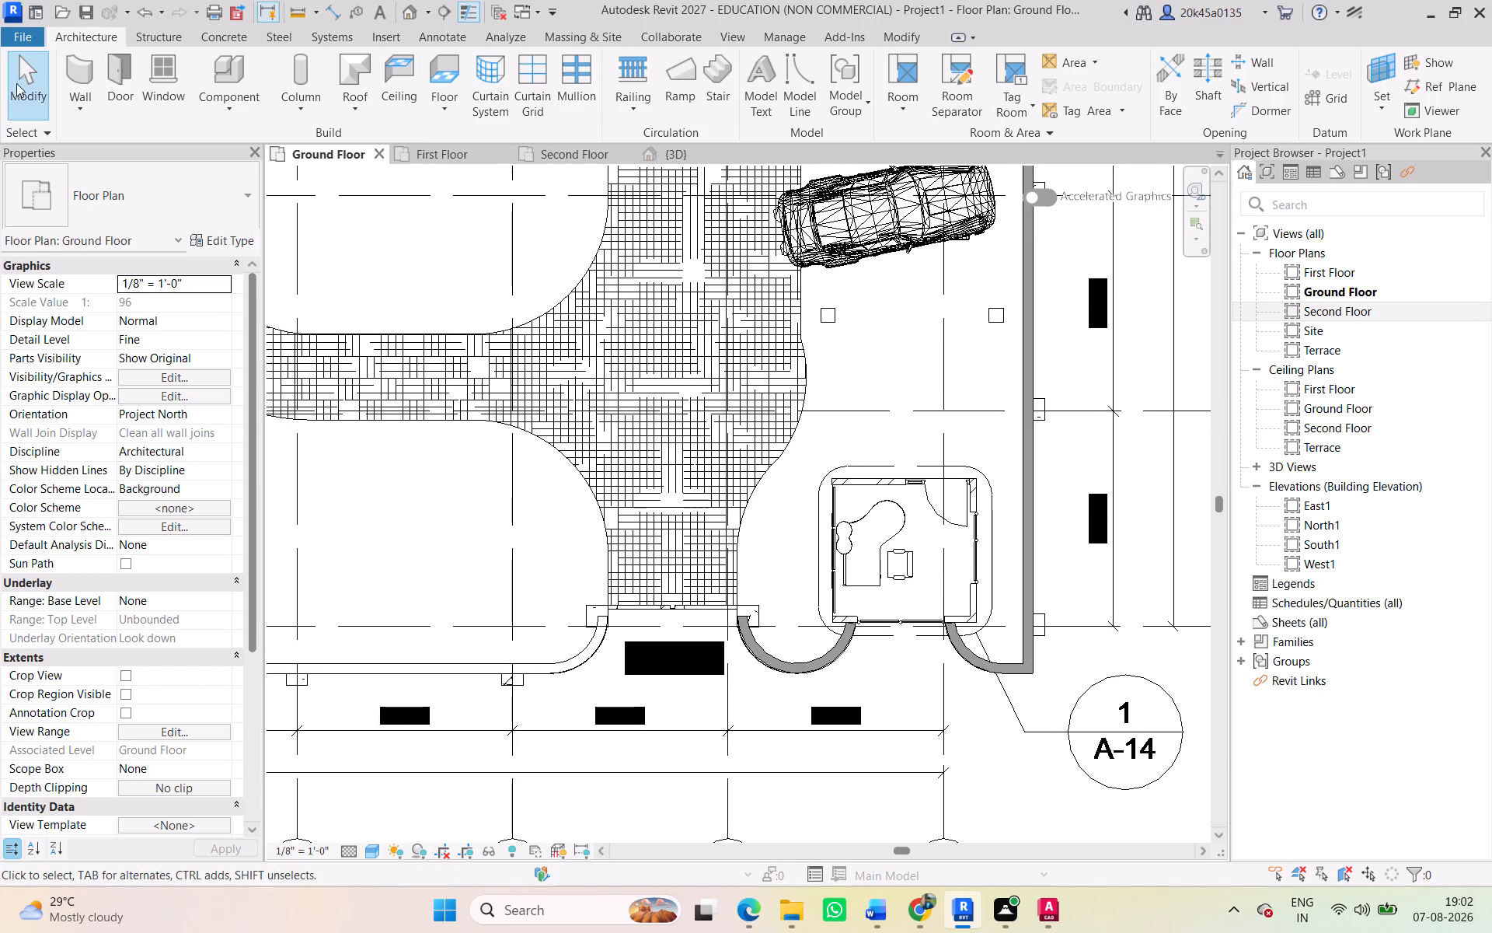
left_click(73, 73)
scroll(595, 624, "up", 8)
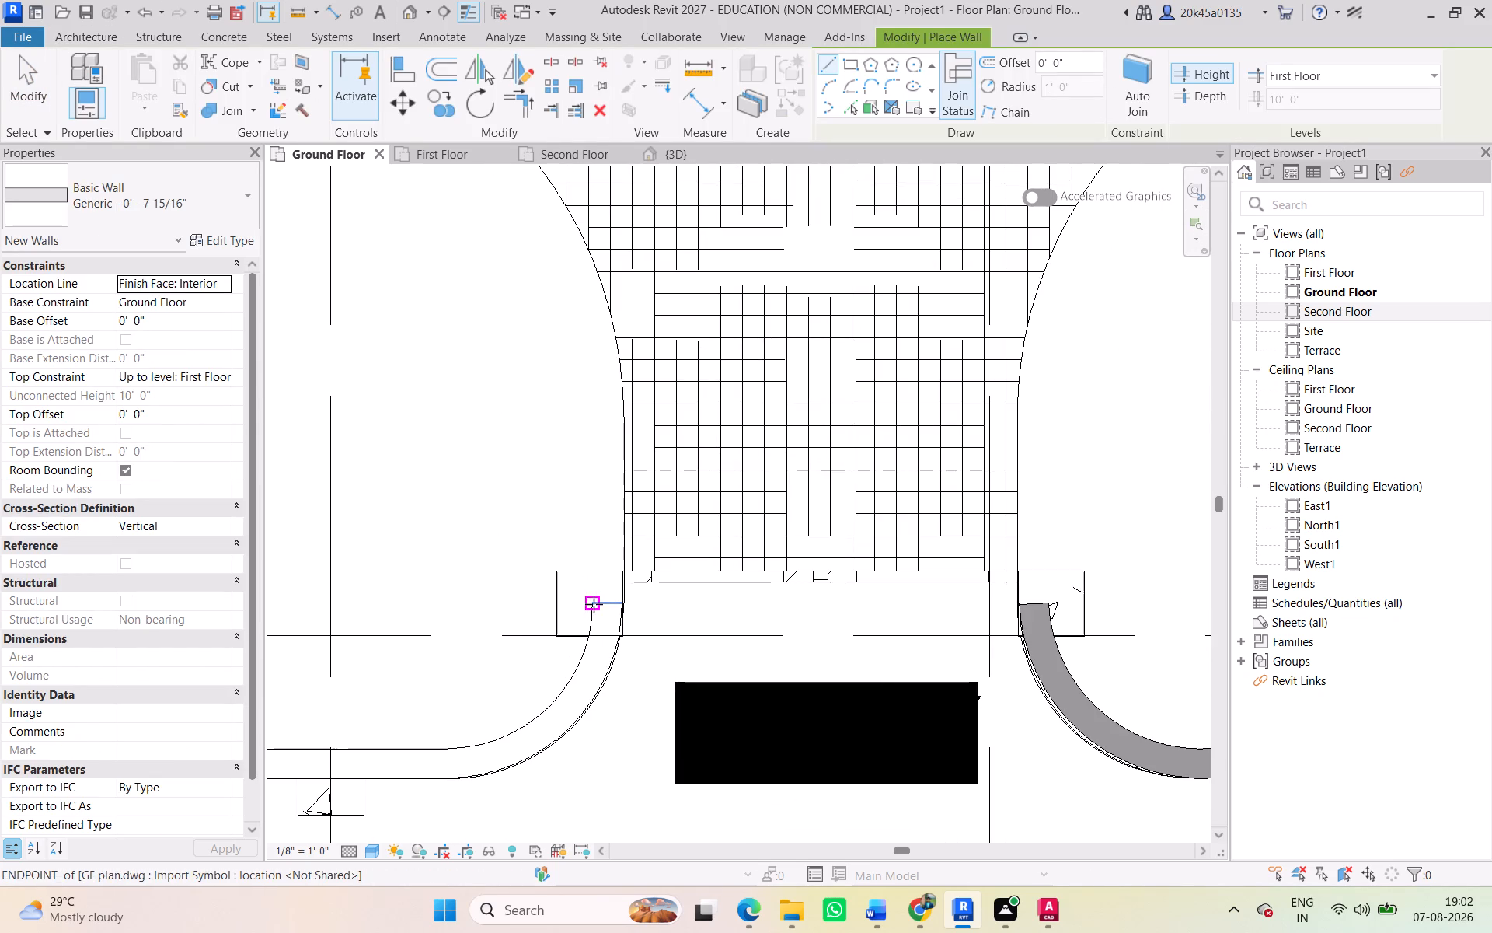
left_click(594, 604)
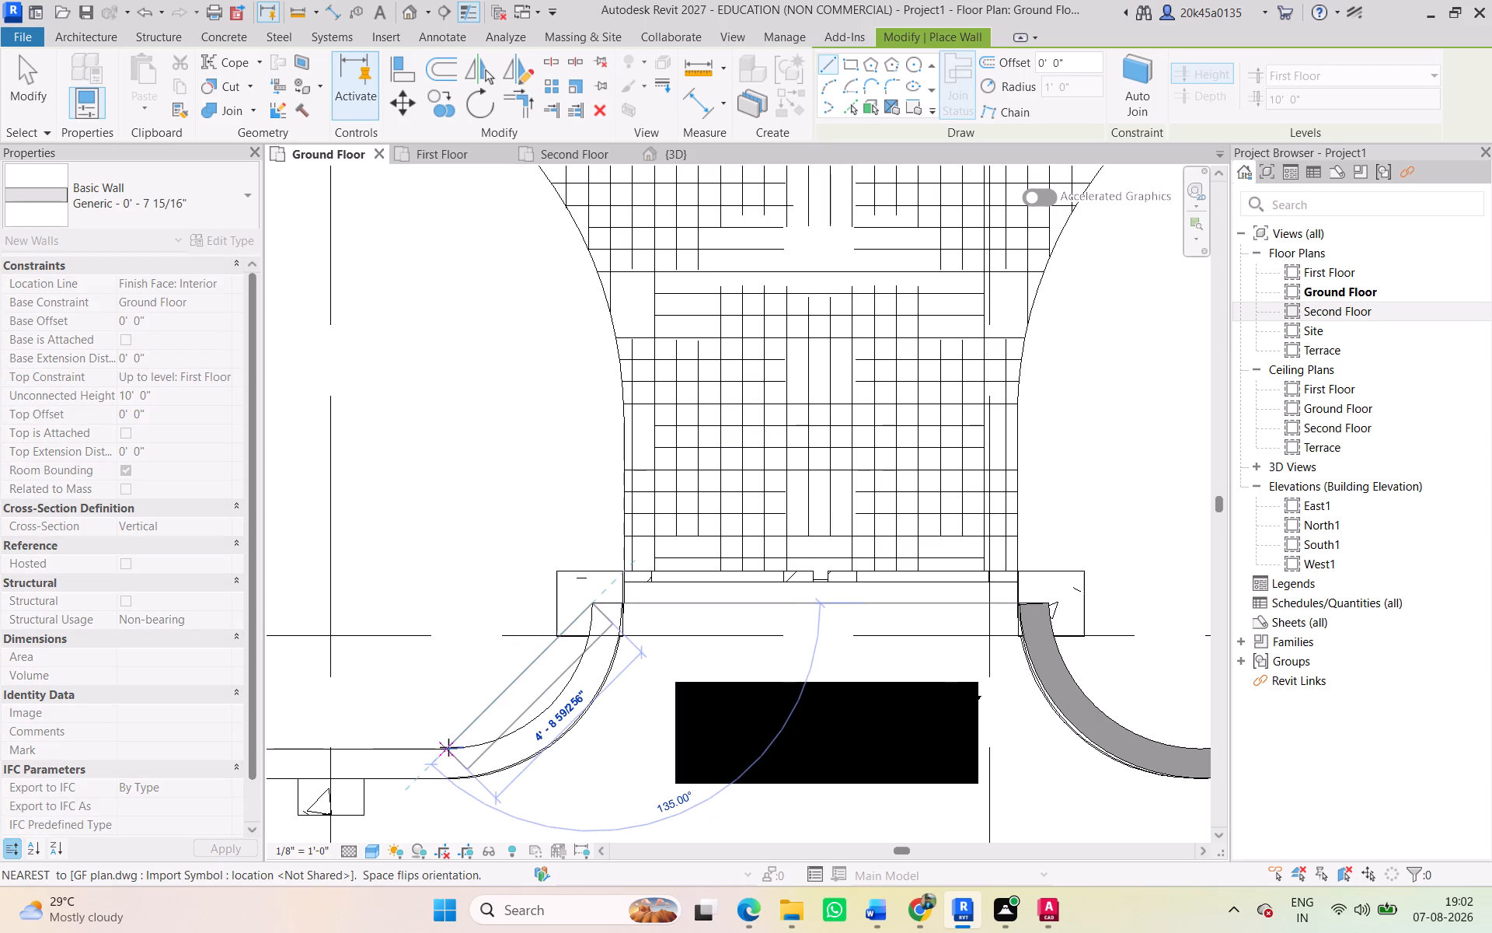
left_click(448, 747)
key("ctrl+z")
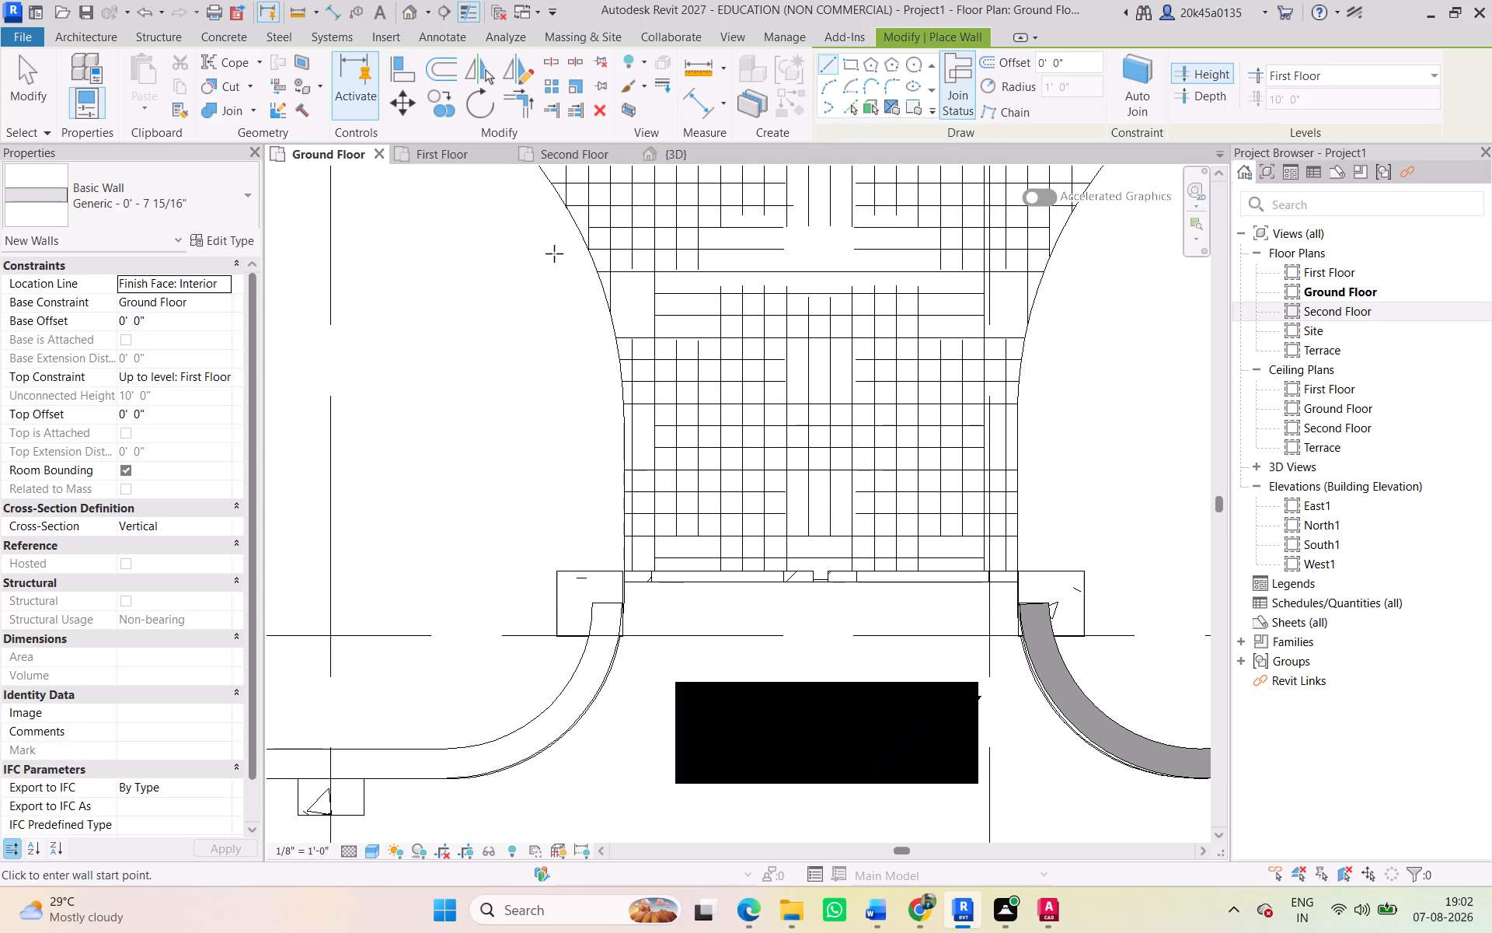
Draw a quarter-circle curved wall from the gate's west pillar to the straight south boundary line, inner radius about 3'-4".
left_click(820, 92)
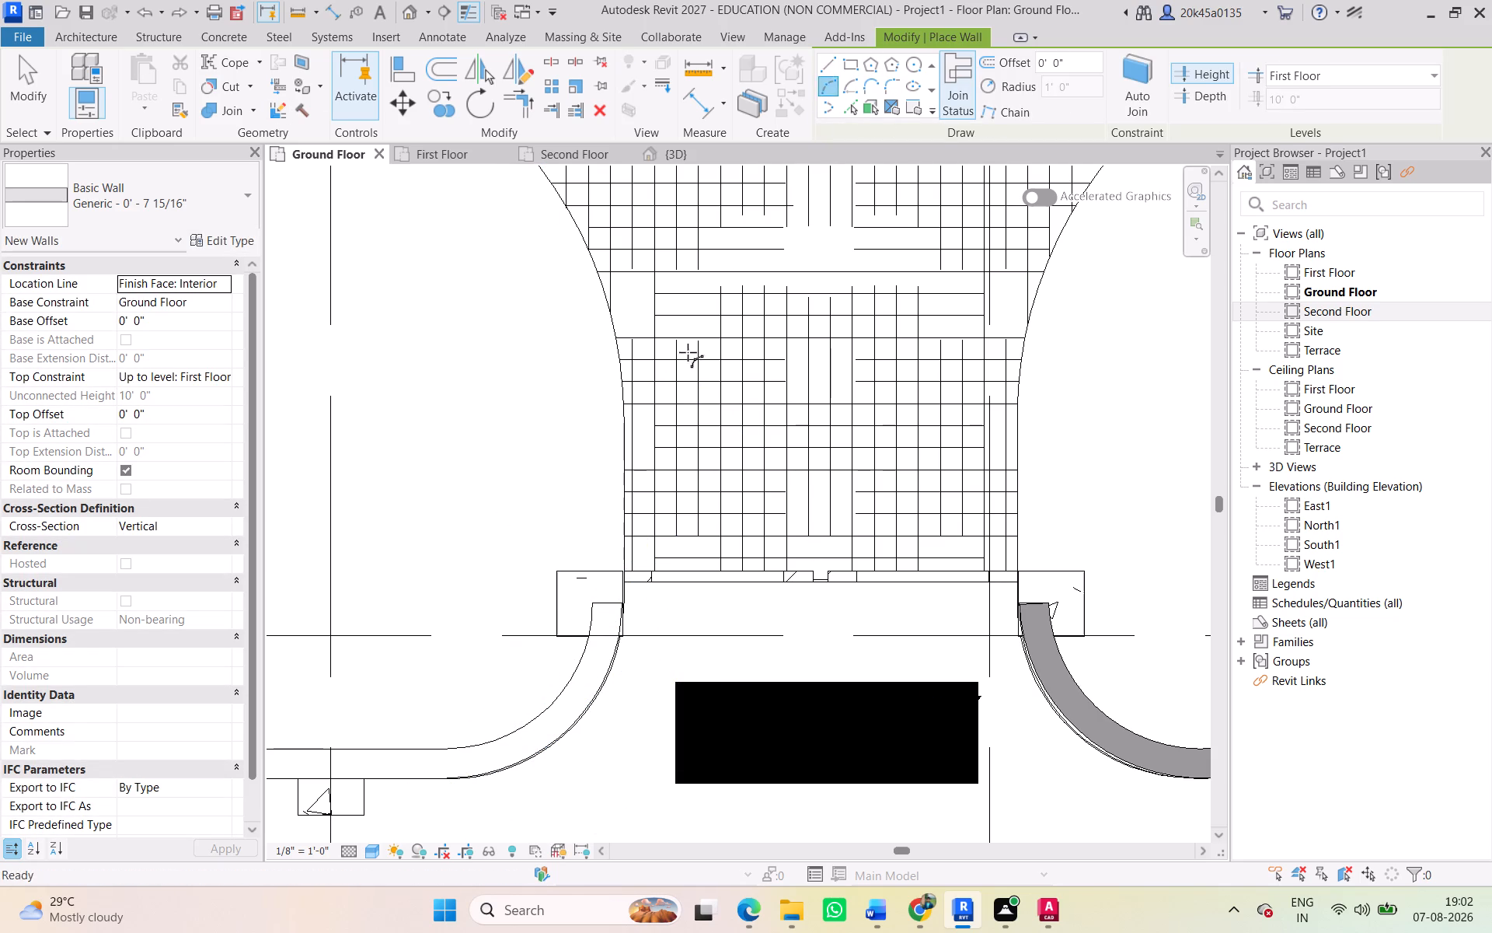
left_click(596, 607)
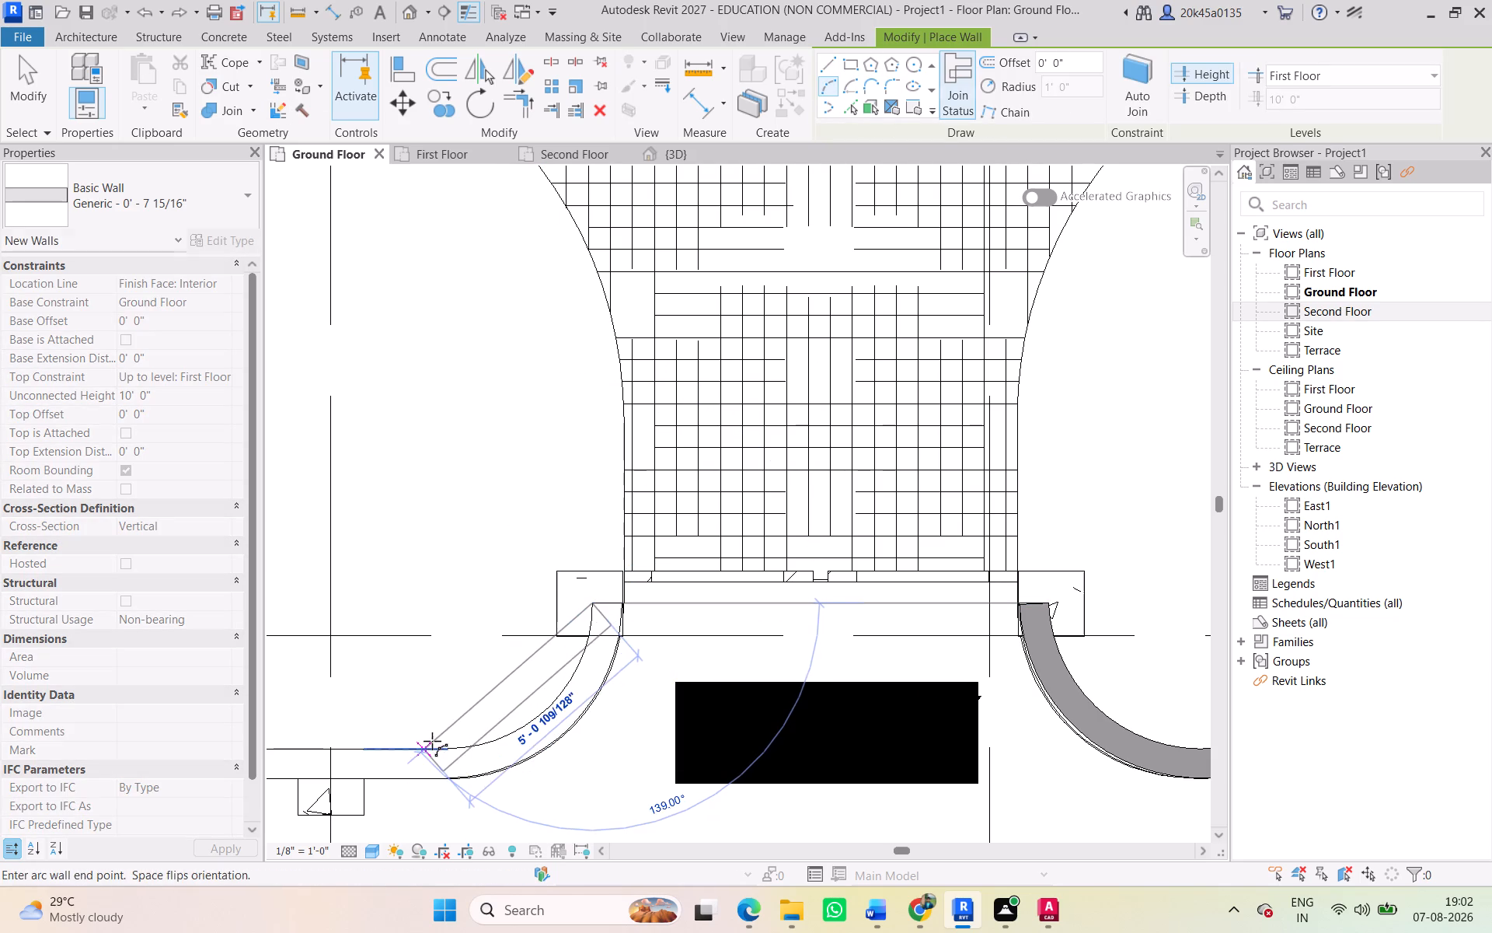
left_click(445, 750)
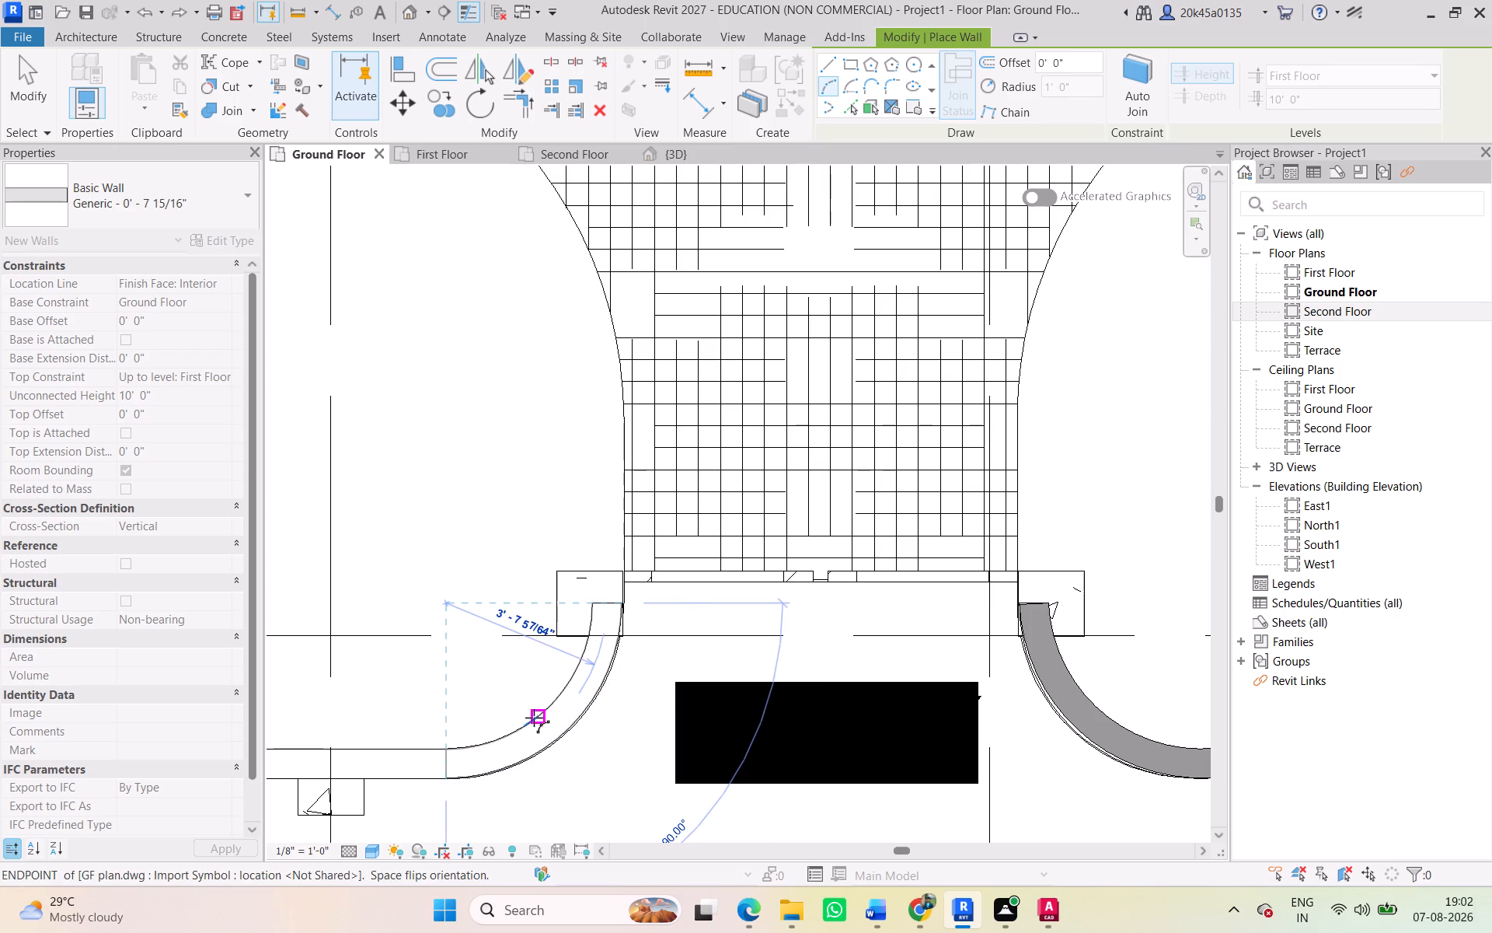
left_click(537, 715)
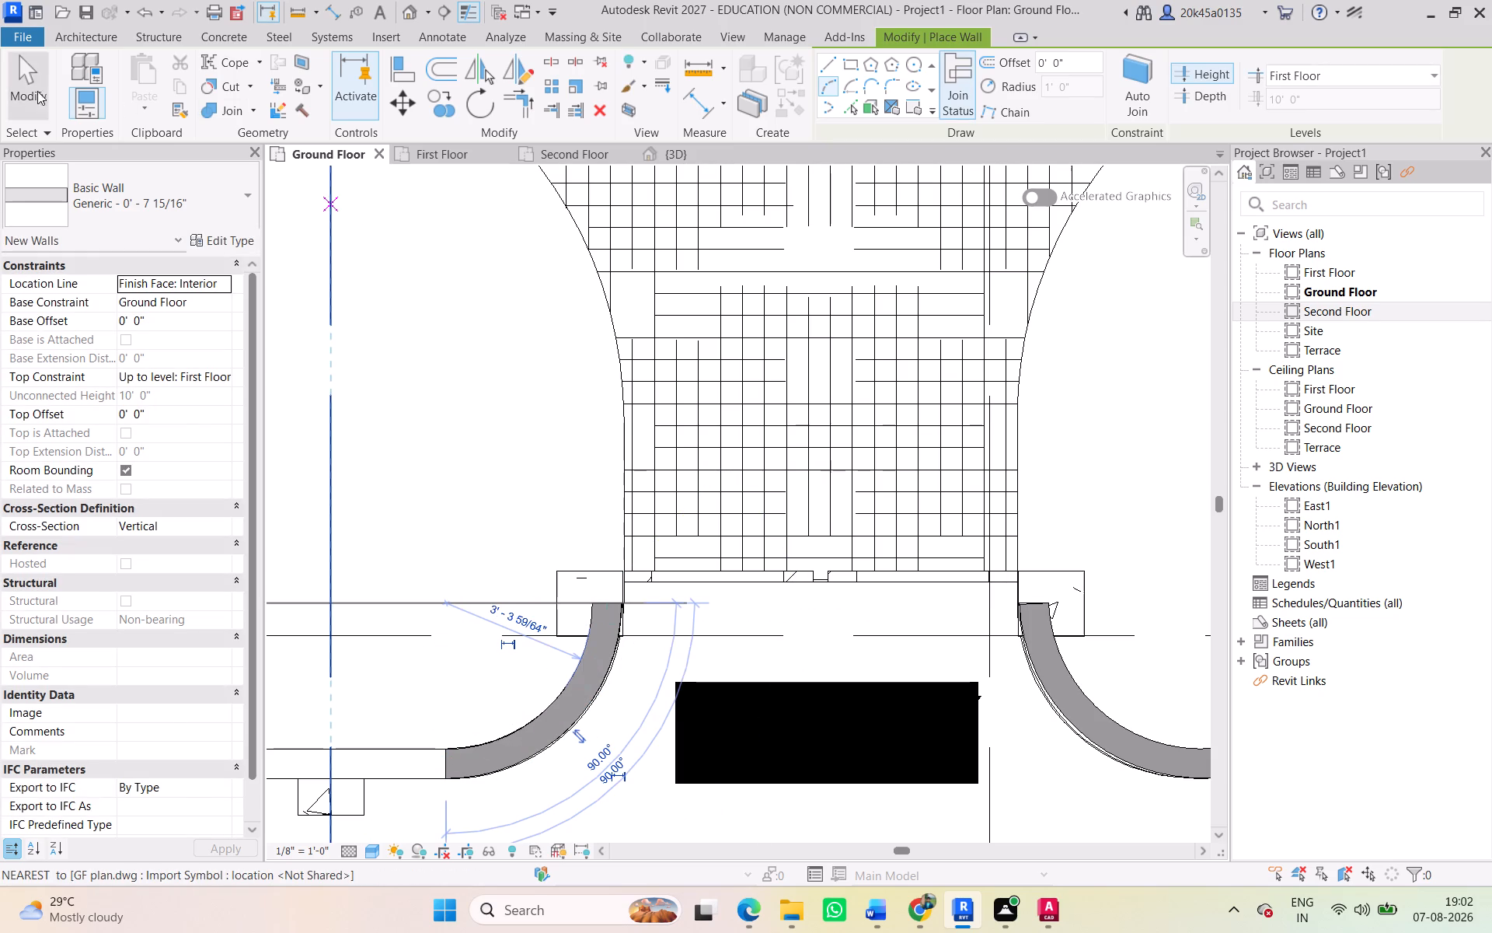
left_click(26, 87)
Place a wall about 1'-10" long on the south boundary's DWG line segment adjoining the curved wall west of the gate, using Pick Lines.
left_click(78, 71)
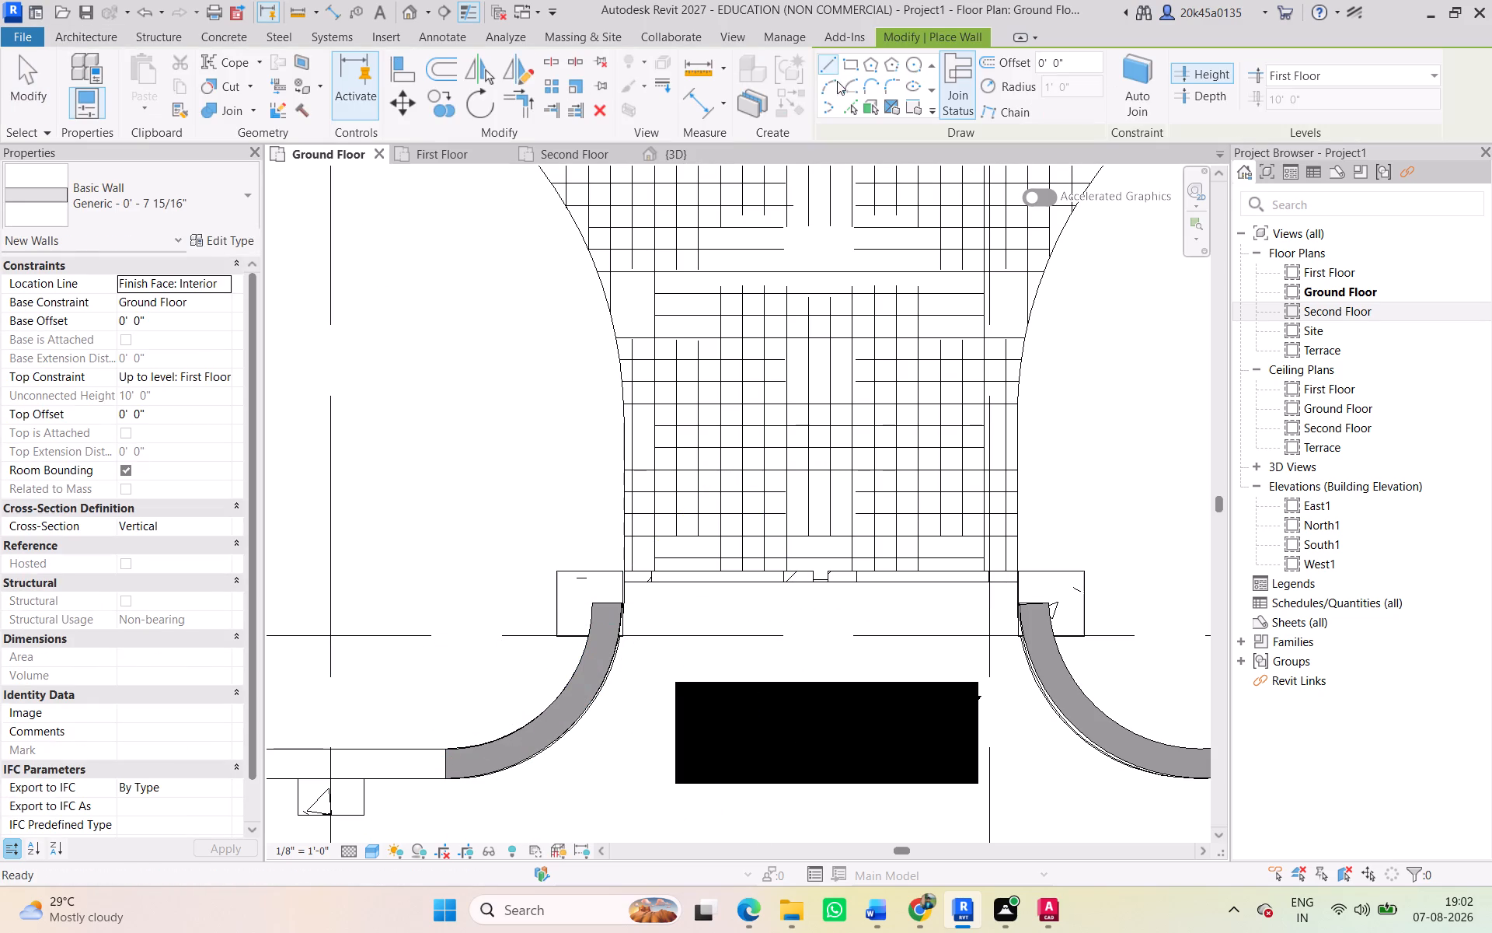
left_click(844, 103)
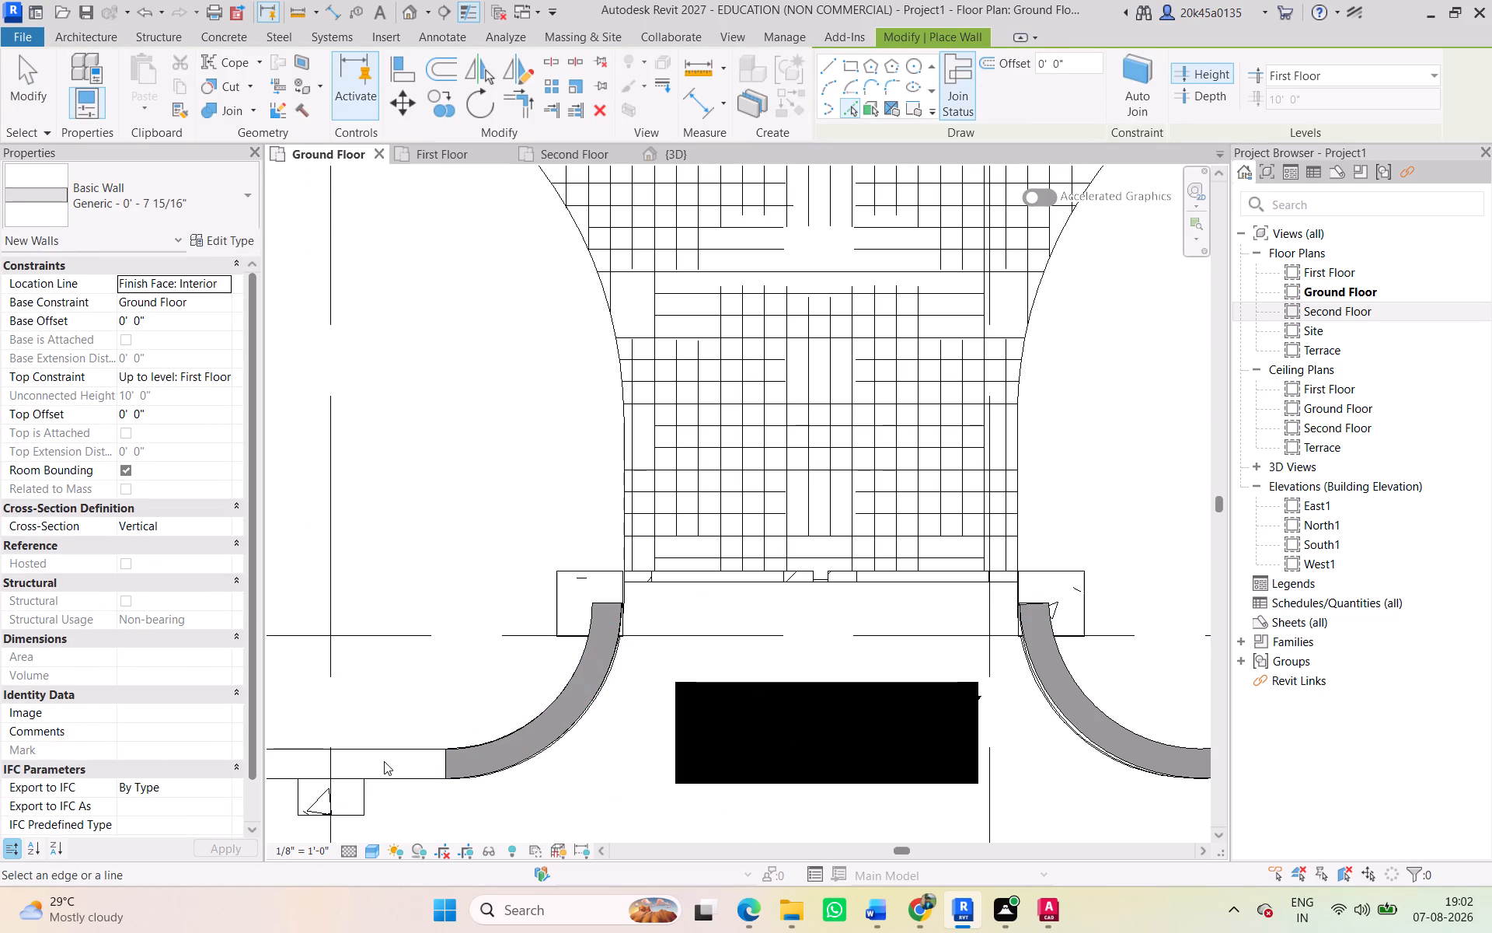
left_click(384, 753)
Place a wall along the west boundary by picking its DWG line.
scroll(514, 741, "down", 10)
middle_click_drag(526, 758, 1110, 744)
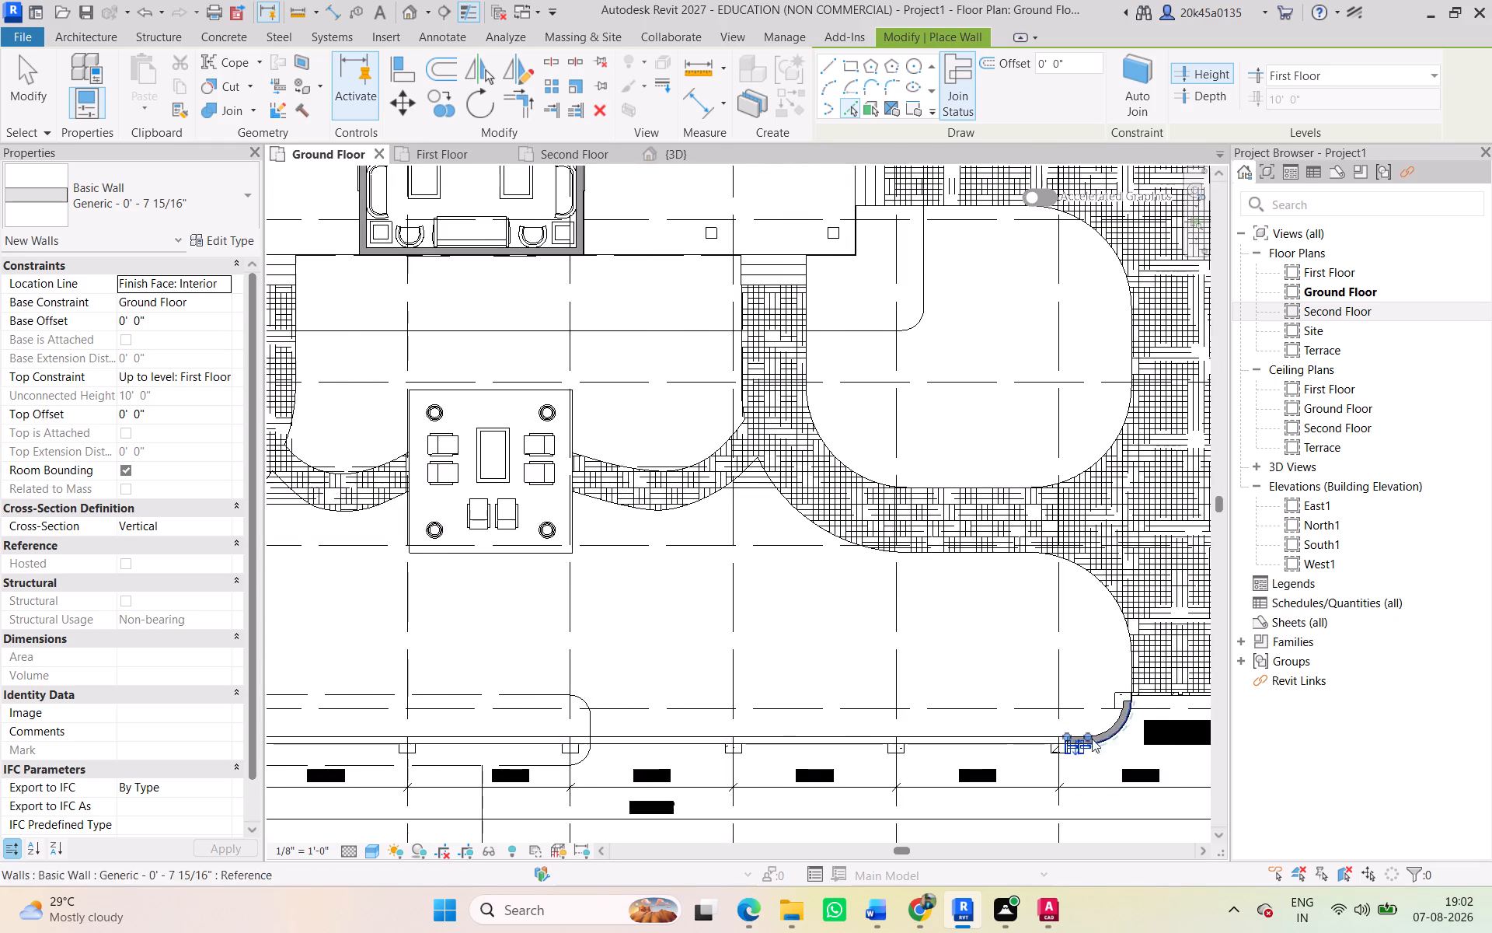
scroll(652, 697, "down", 3)
middle_click_drag(651, 697, 1097, 742)
scroll(584, 691, "up", 4)
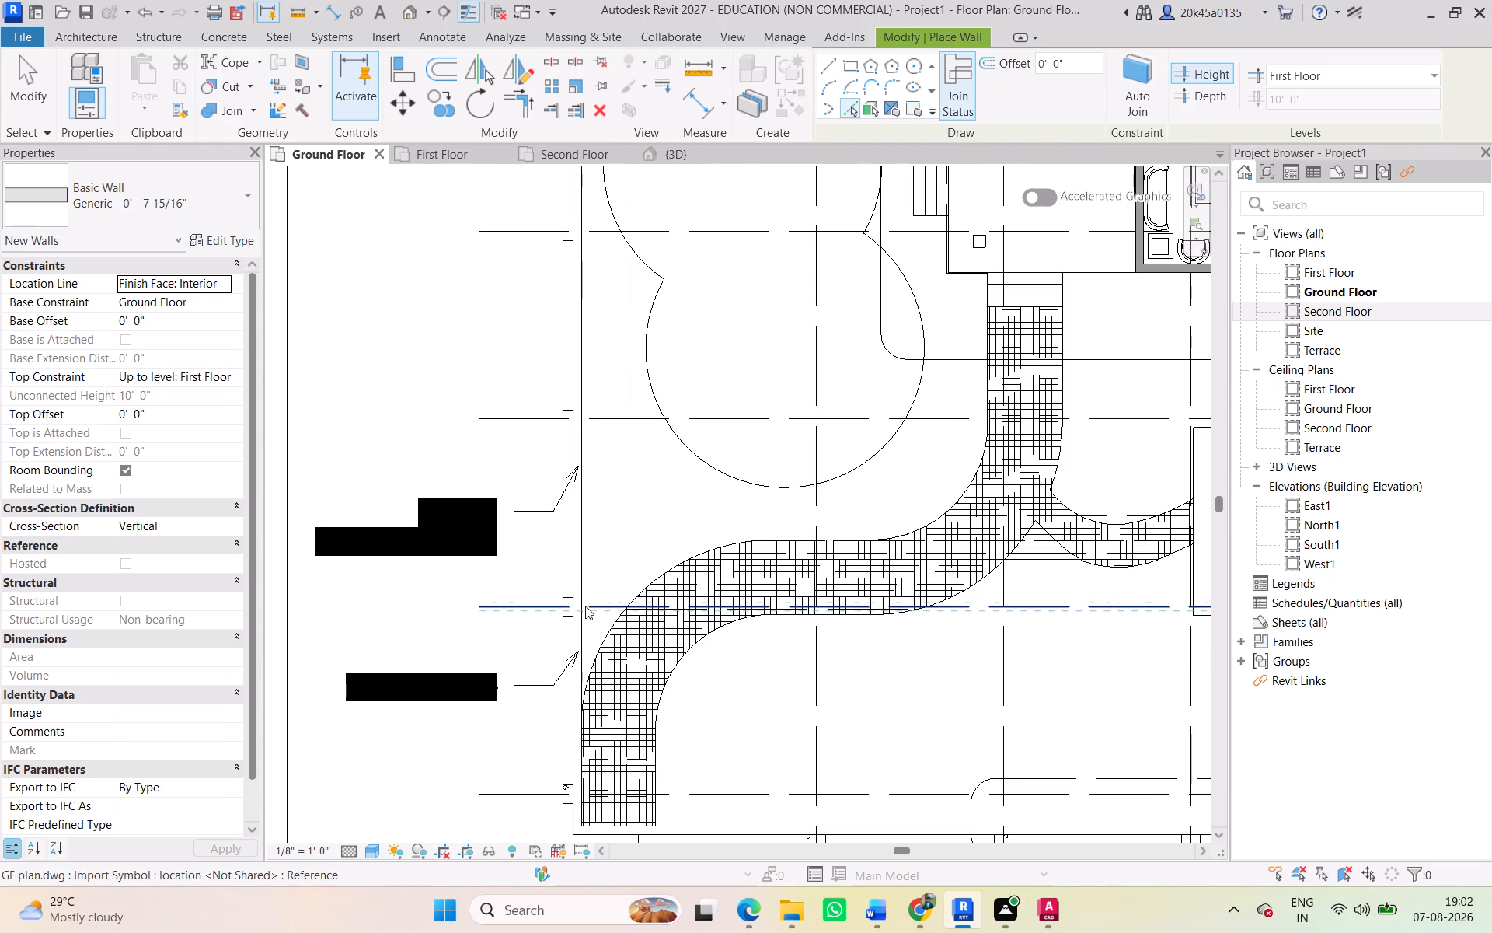
left_click(575, 578)
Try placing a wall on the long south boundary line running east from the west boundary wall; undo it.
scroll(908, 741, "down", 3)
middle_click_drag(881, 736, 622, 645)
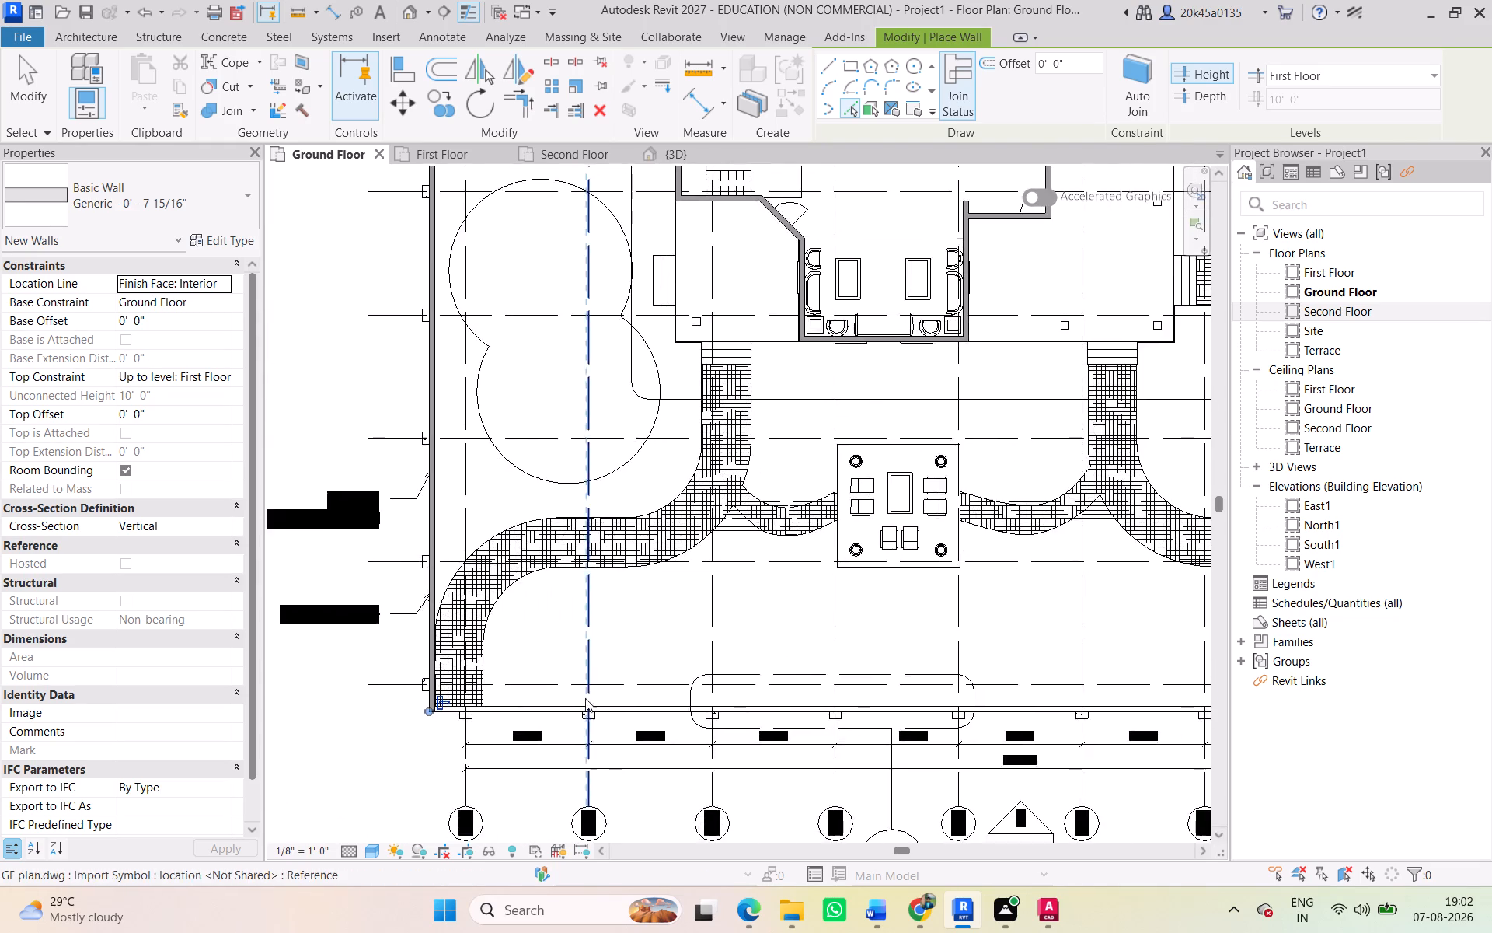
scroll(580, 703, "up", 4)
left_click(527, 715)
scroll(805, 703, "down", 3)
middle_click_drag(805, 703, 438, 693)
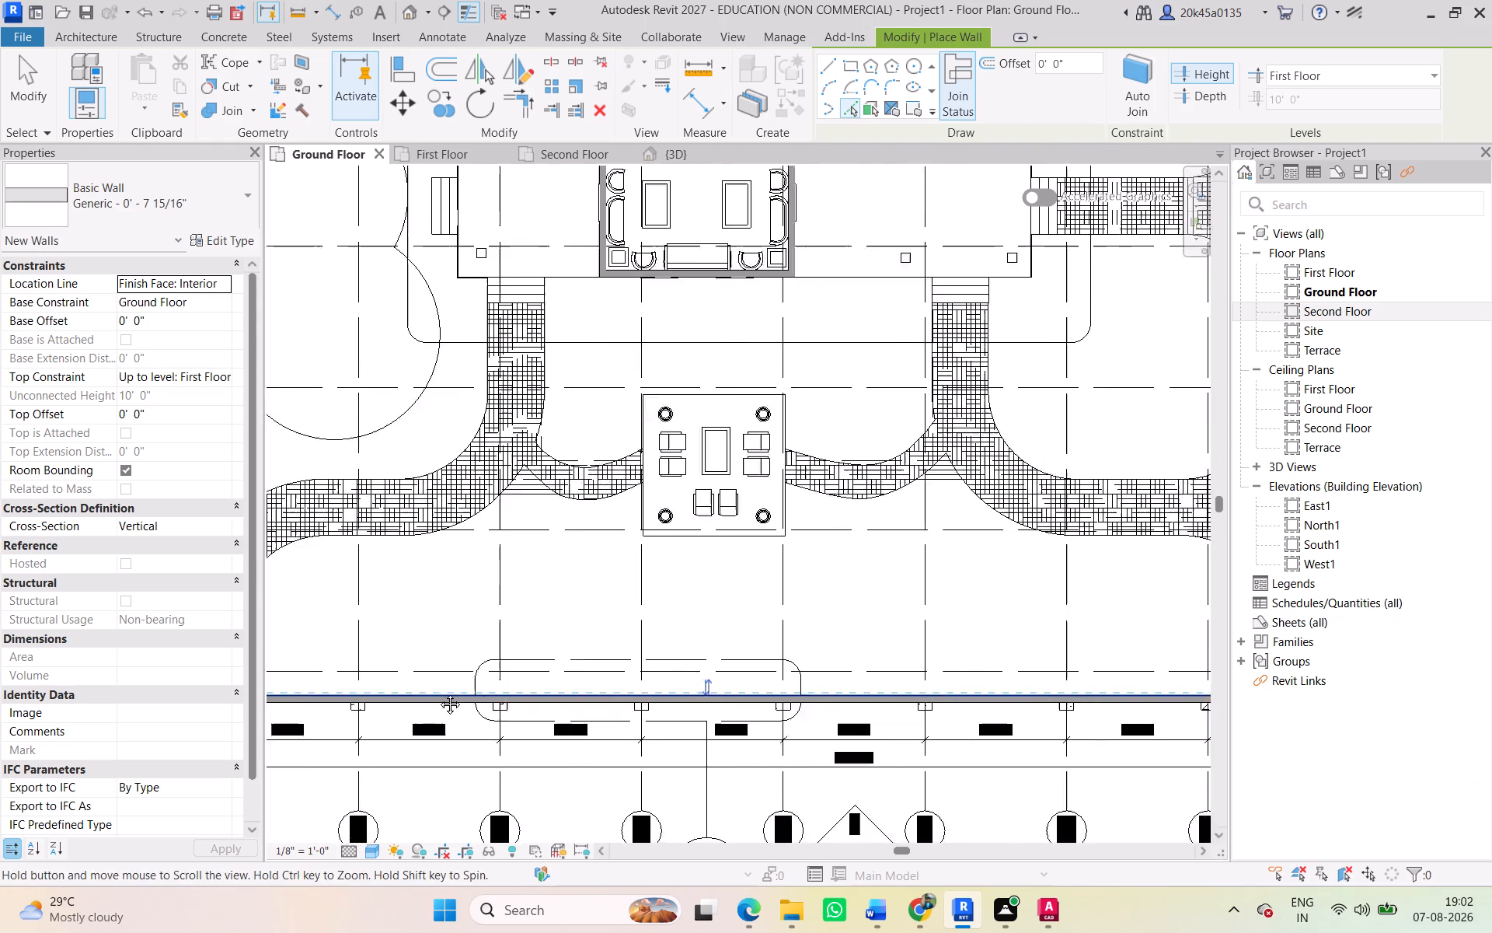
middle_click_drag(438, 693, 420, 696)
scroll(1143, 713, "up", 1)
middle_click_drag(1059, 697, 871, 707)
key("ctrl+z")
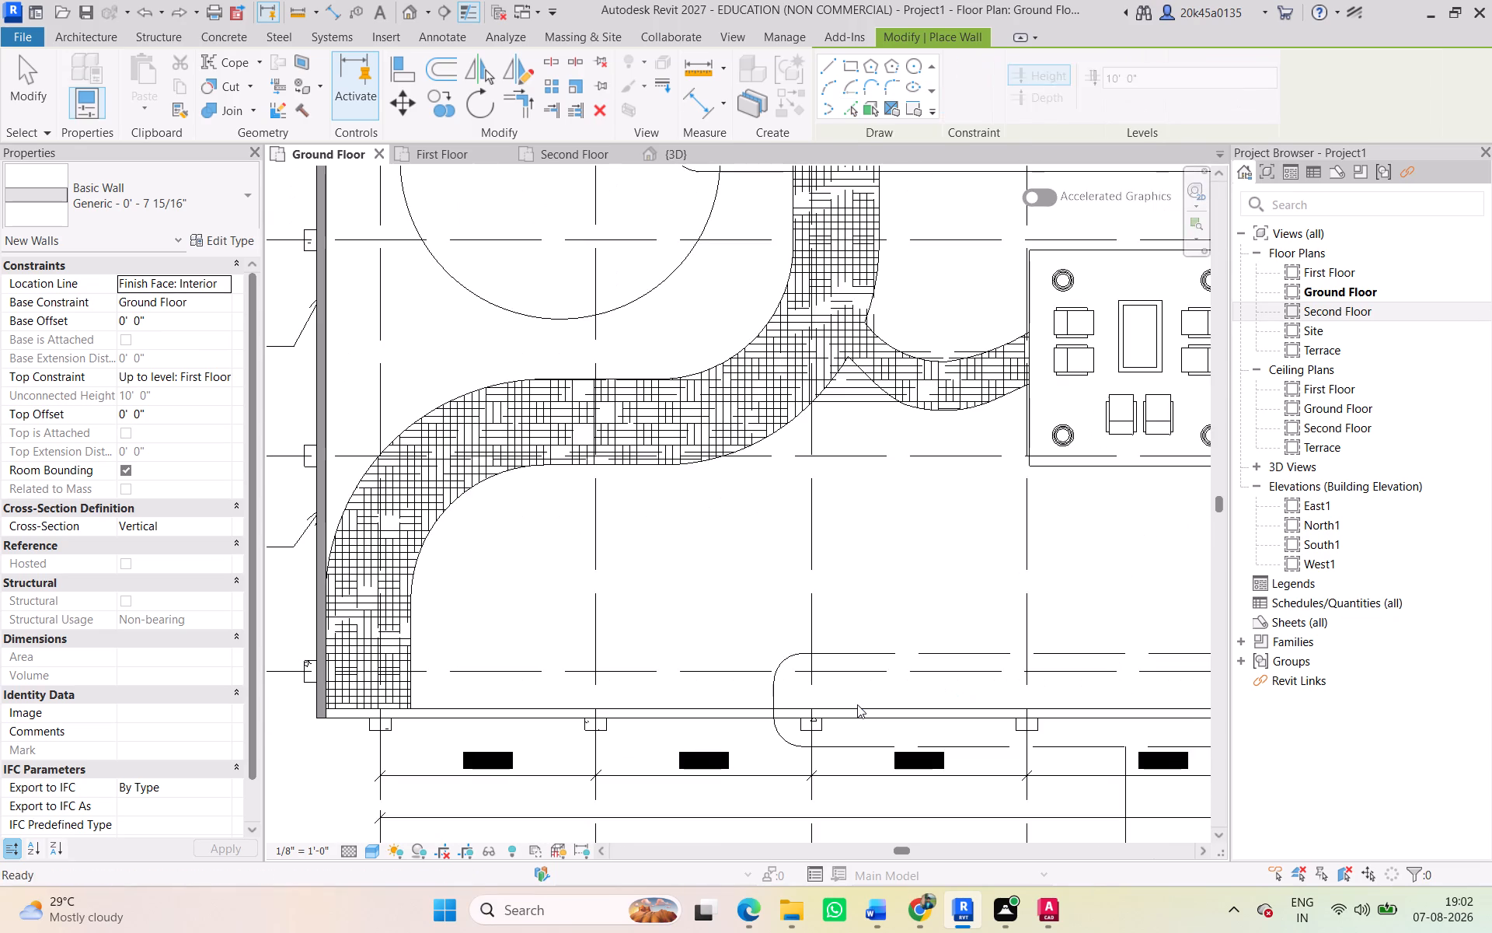
Delete the short straight wall on the south boundary adjoining the curved wall west of the gate.
scroll(855, 704, "down", 2)
middle_click_drag(783, 717, 335, 720)
key("Escape")
middle_click_drag(849, 722, 424, 734)
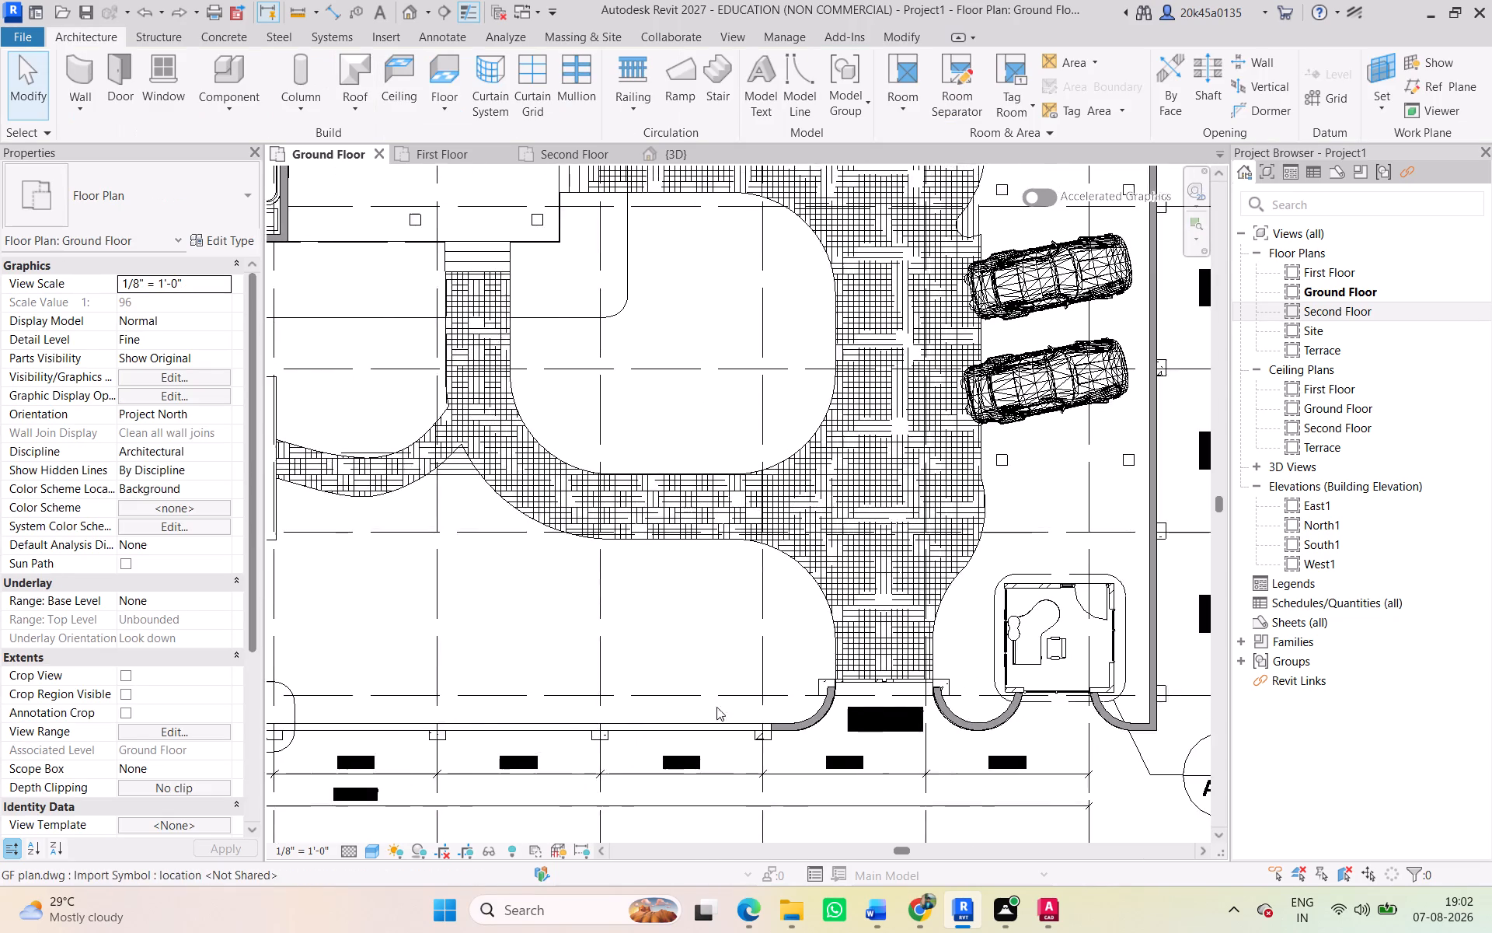
scroll(752, 707, "up", 4)
left_click(797, 738)
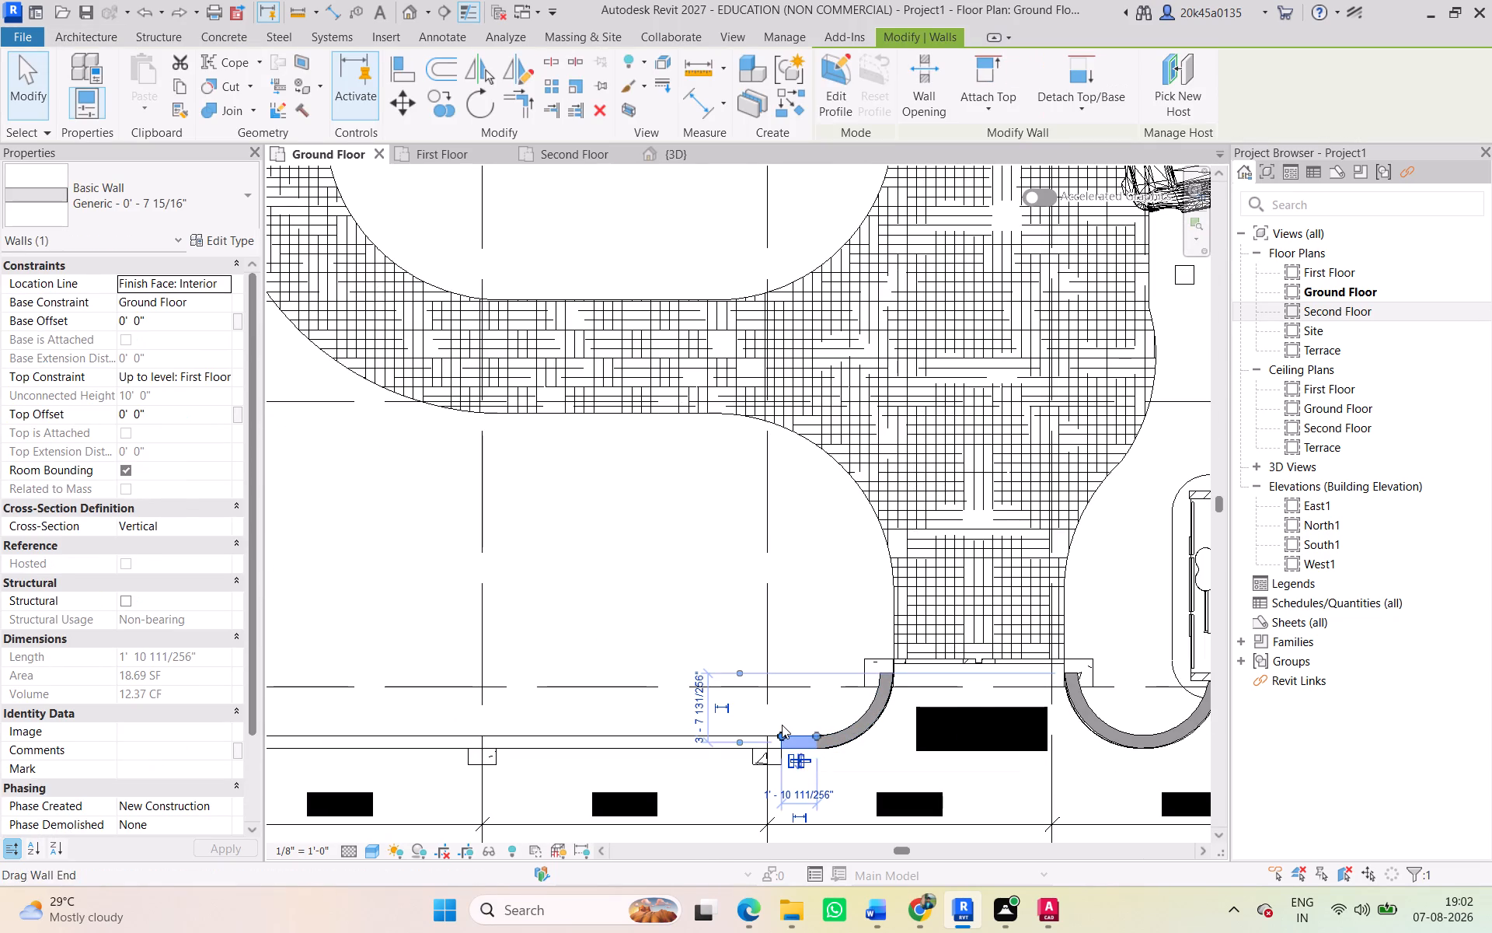
key("Delete")
Place a 7 15/16" wall on the long south boundary's DWG line up to the curved gate wall, using Pick Lines.
left_click(71, 87)
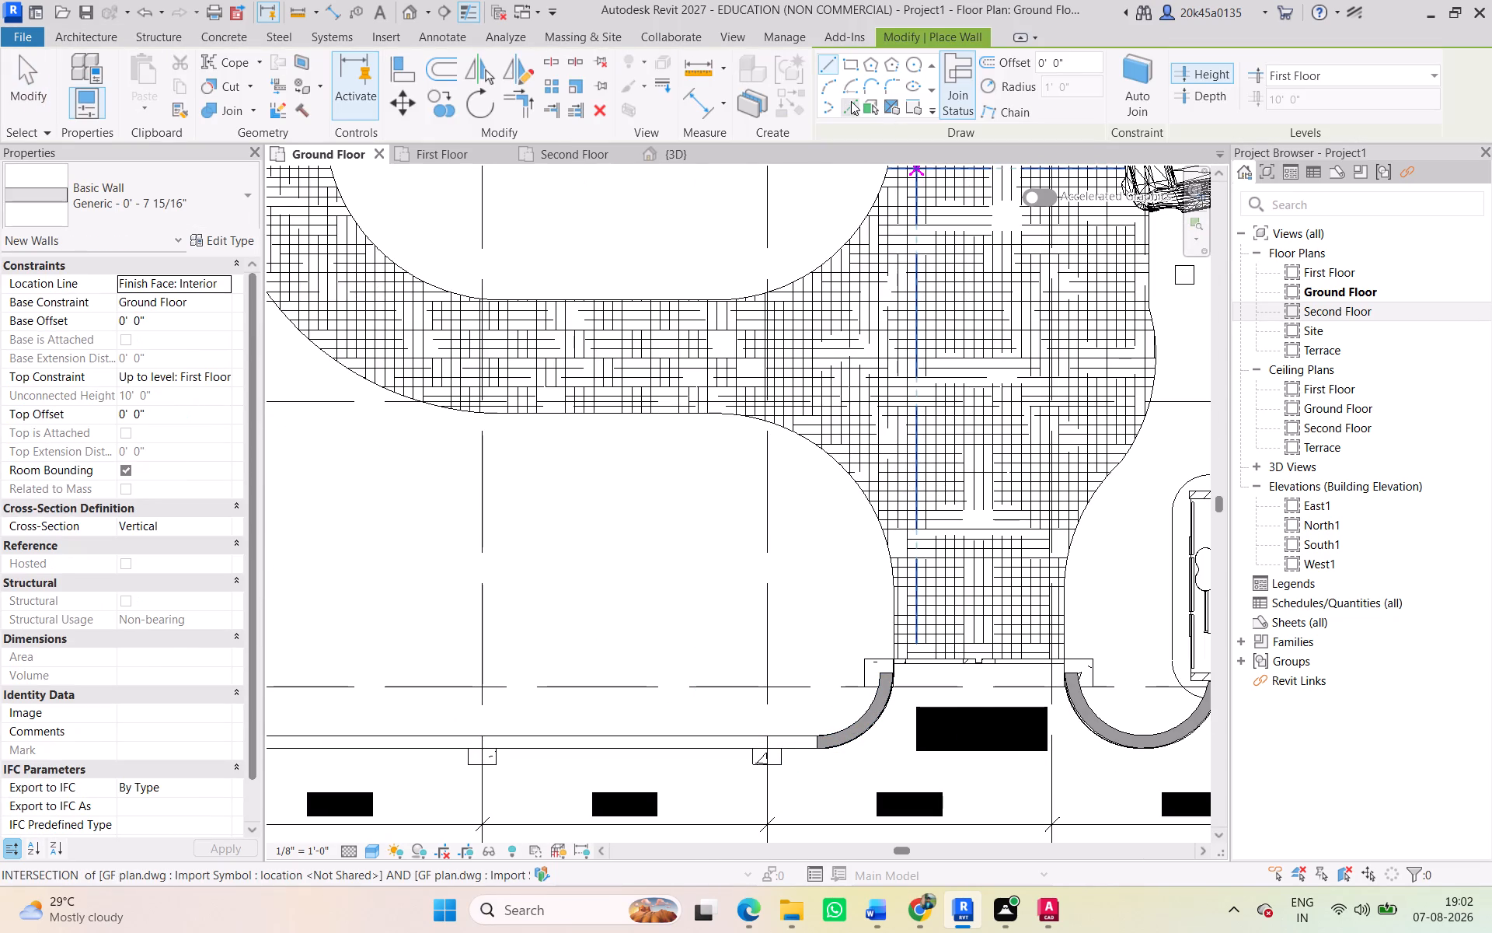
left_click(851, 101)
left_click(416, 744)
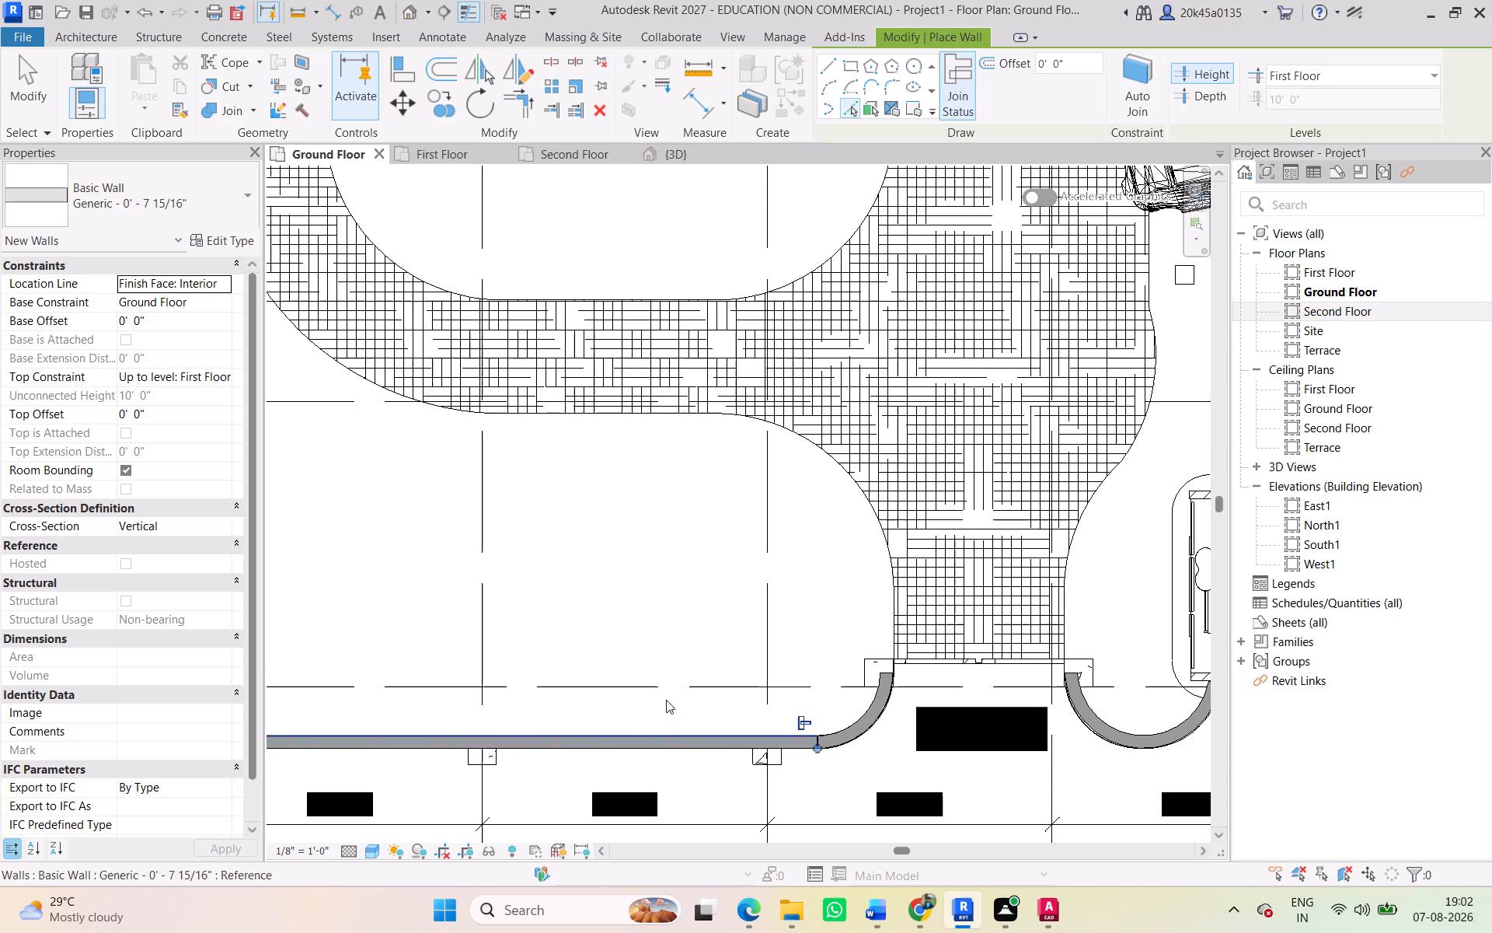
Examine the curved walls on both sides of the south gate and beside the guard room.
scroll(824, 667, "down", 6)
middle_click_drag(841, 667, 429, 777)
middle_click_drag(692, 629, 714, 642)
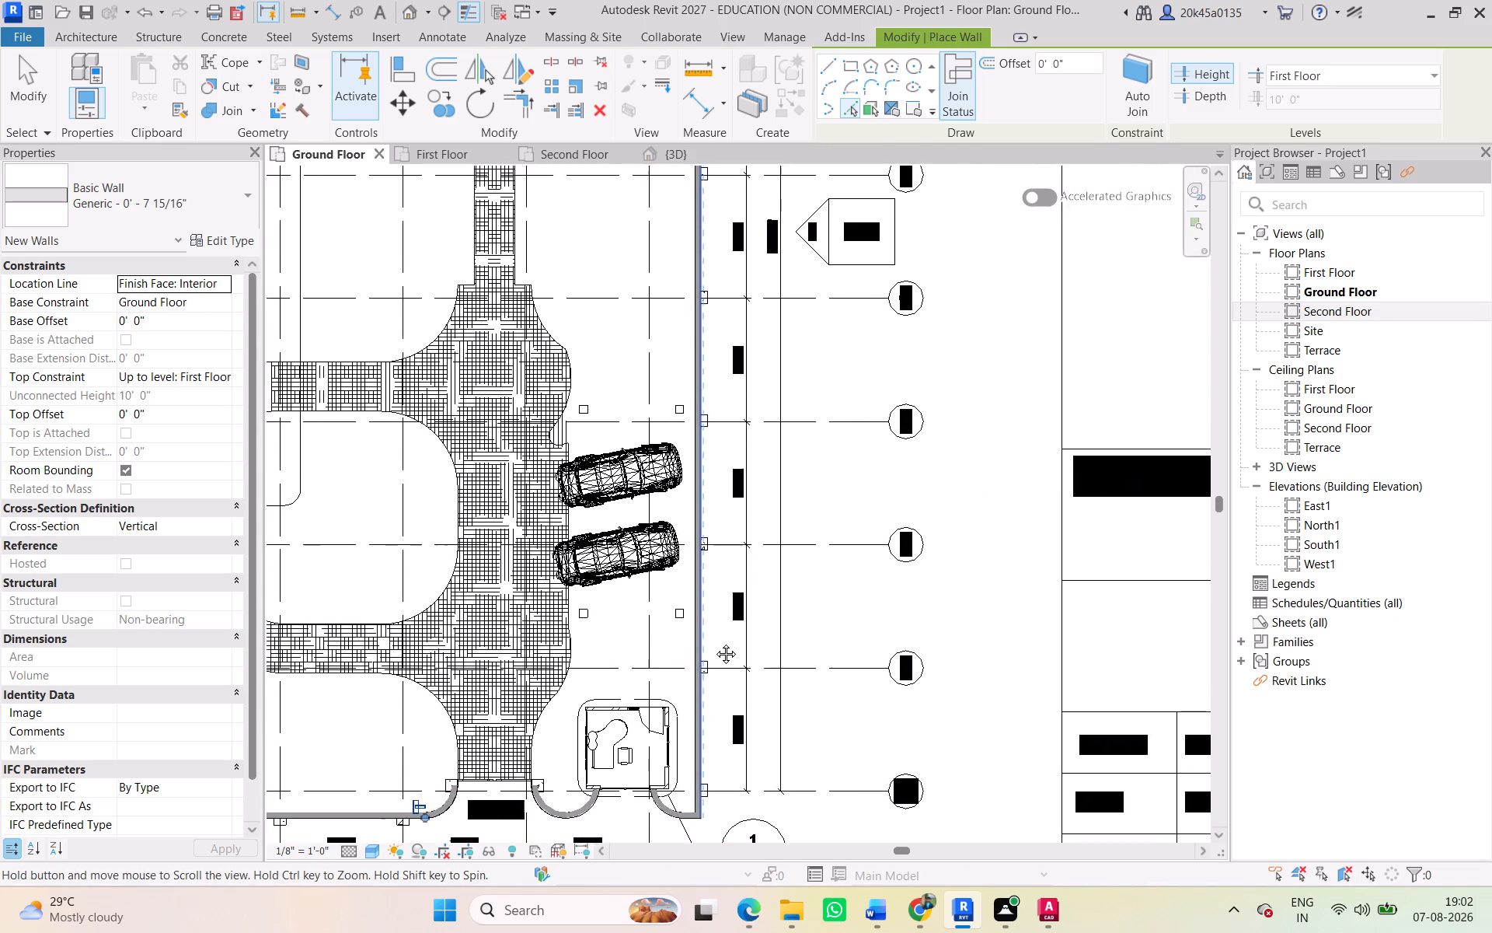
middle_click_drag(714, 642, 929, 562)
scroll(701, 707, "up", 8)
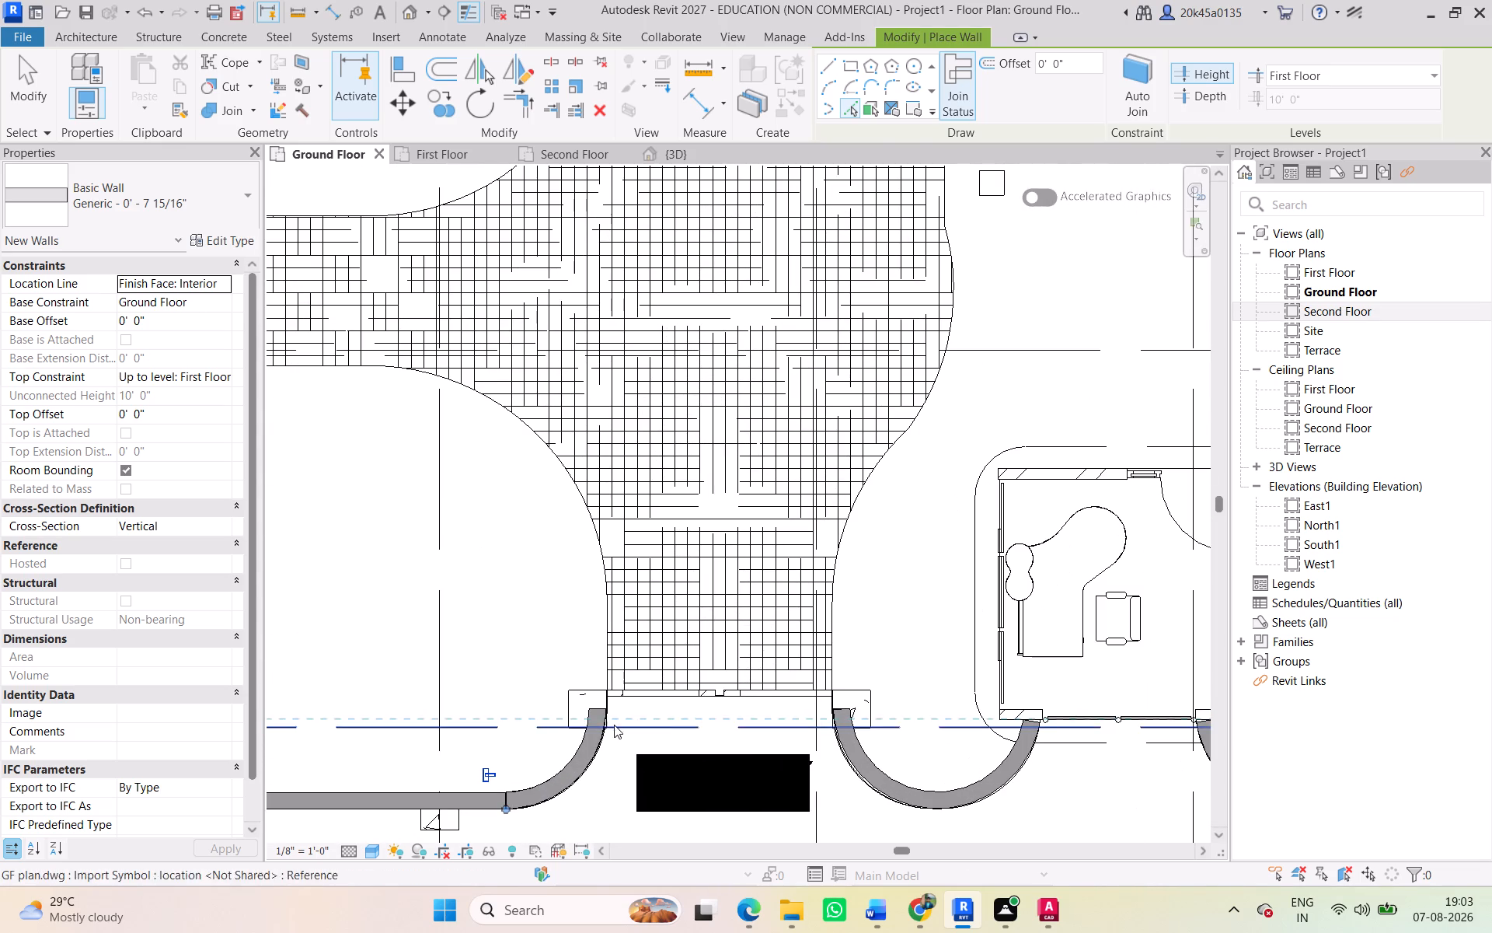
scroll(977, 699, "down", 1)
middle_click_drag(977, 699, 790, 720)
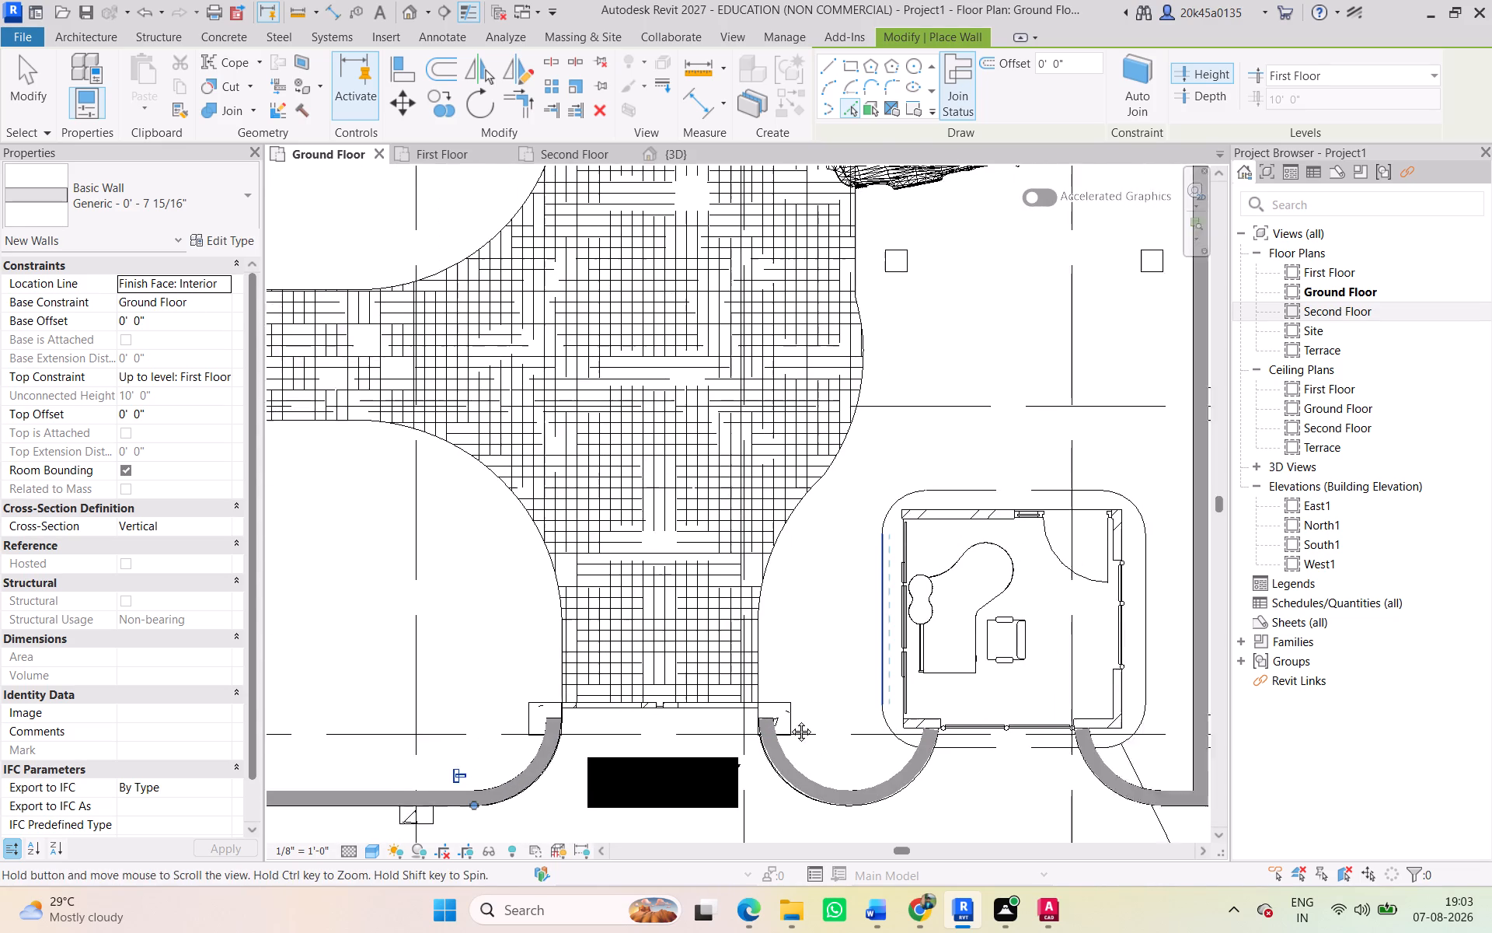
middle_click_drag(790, 720, 758, 724)
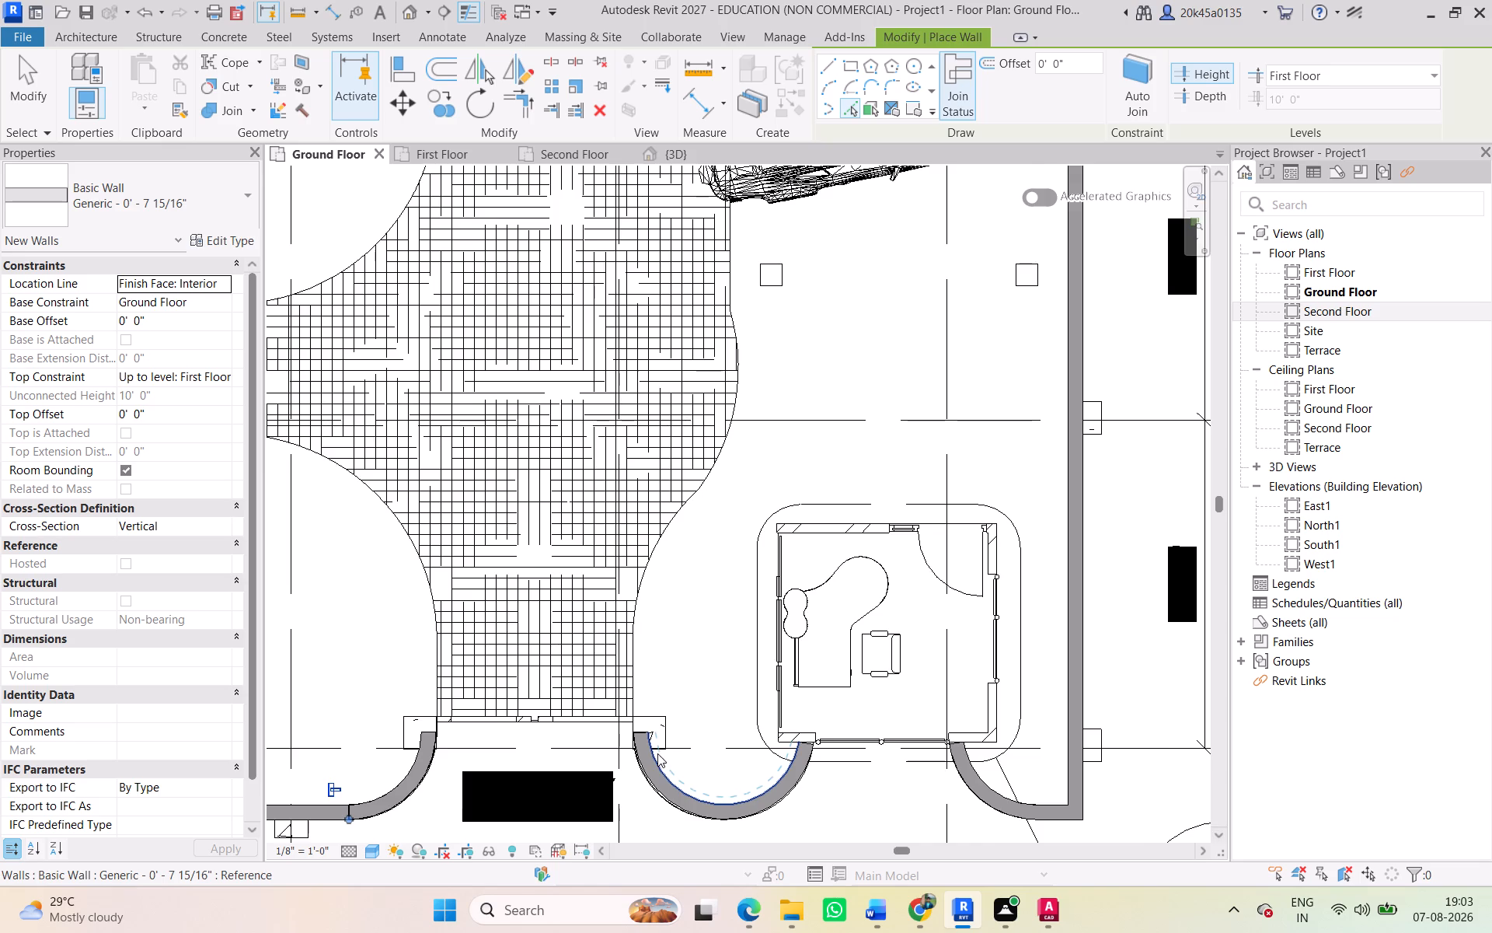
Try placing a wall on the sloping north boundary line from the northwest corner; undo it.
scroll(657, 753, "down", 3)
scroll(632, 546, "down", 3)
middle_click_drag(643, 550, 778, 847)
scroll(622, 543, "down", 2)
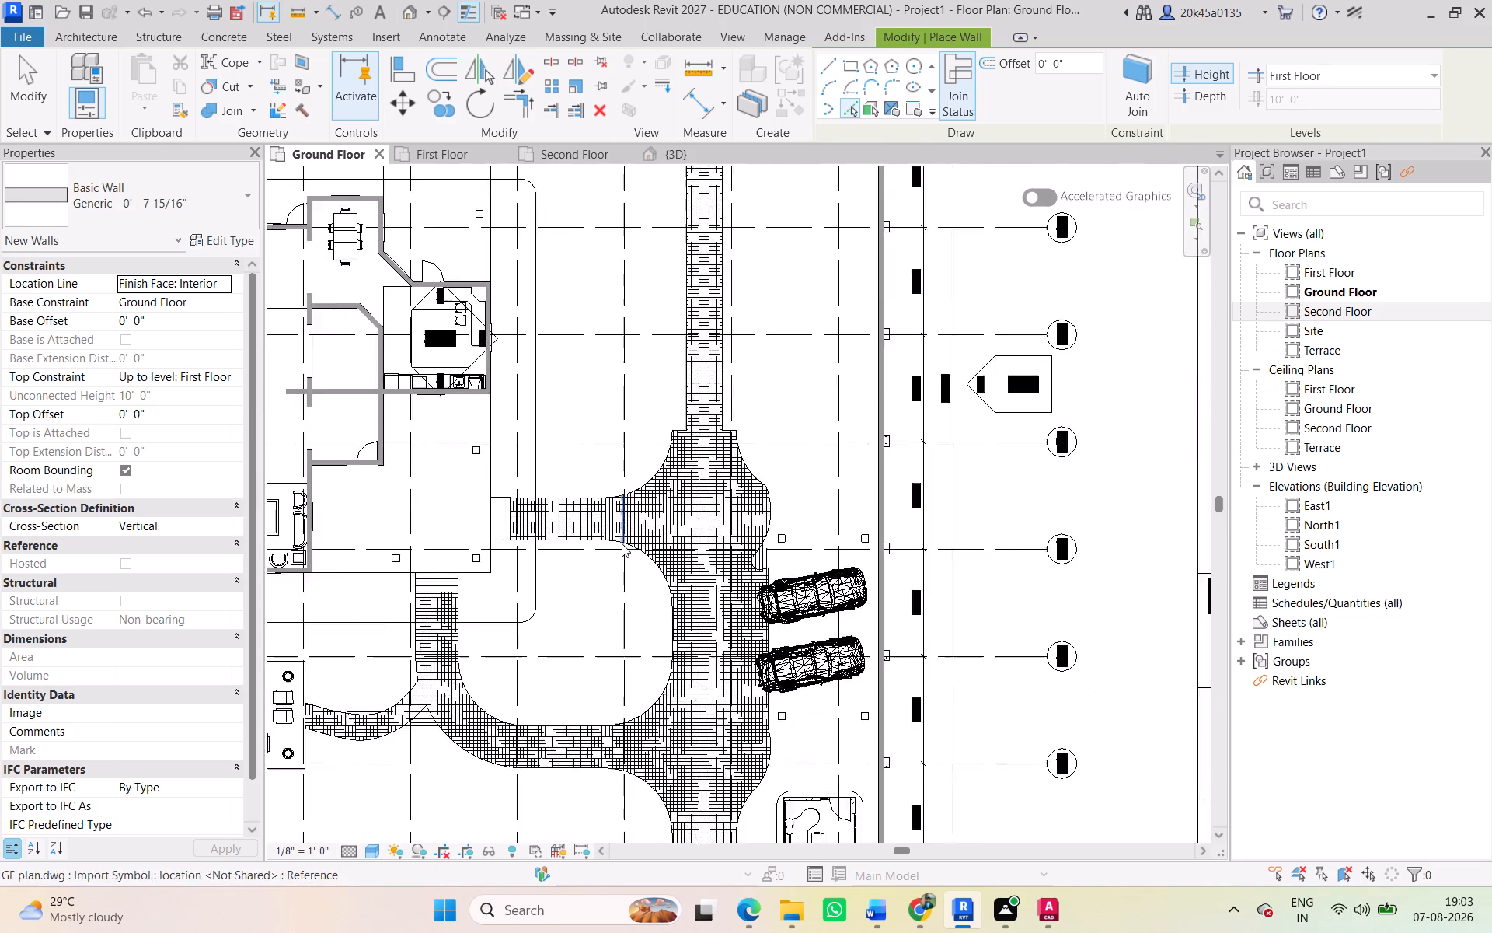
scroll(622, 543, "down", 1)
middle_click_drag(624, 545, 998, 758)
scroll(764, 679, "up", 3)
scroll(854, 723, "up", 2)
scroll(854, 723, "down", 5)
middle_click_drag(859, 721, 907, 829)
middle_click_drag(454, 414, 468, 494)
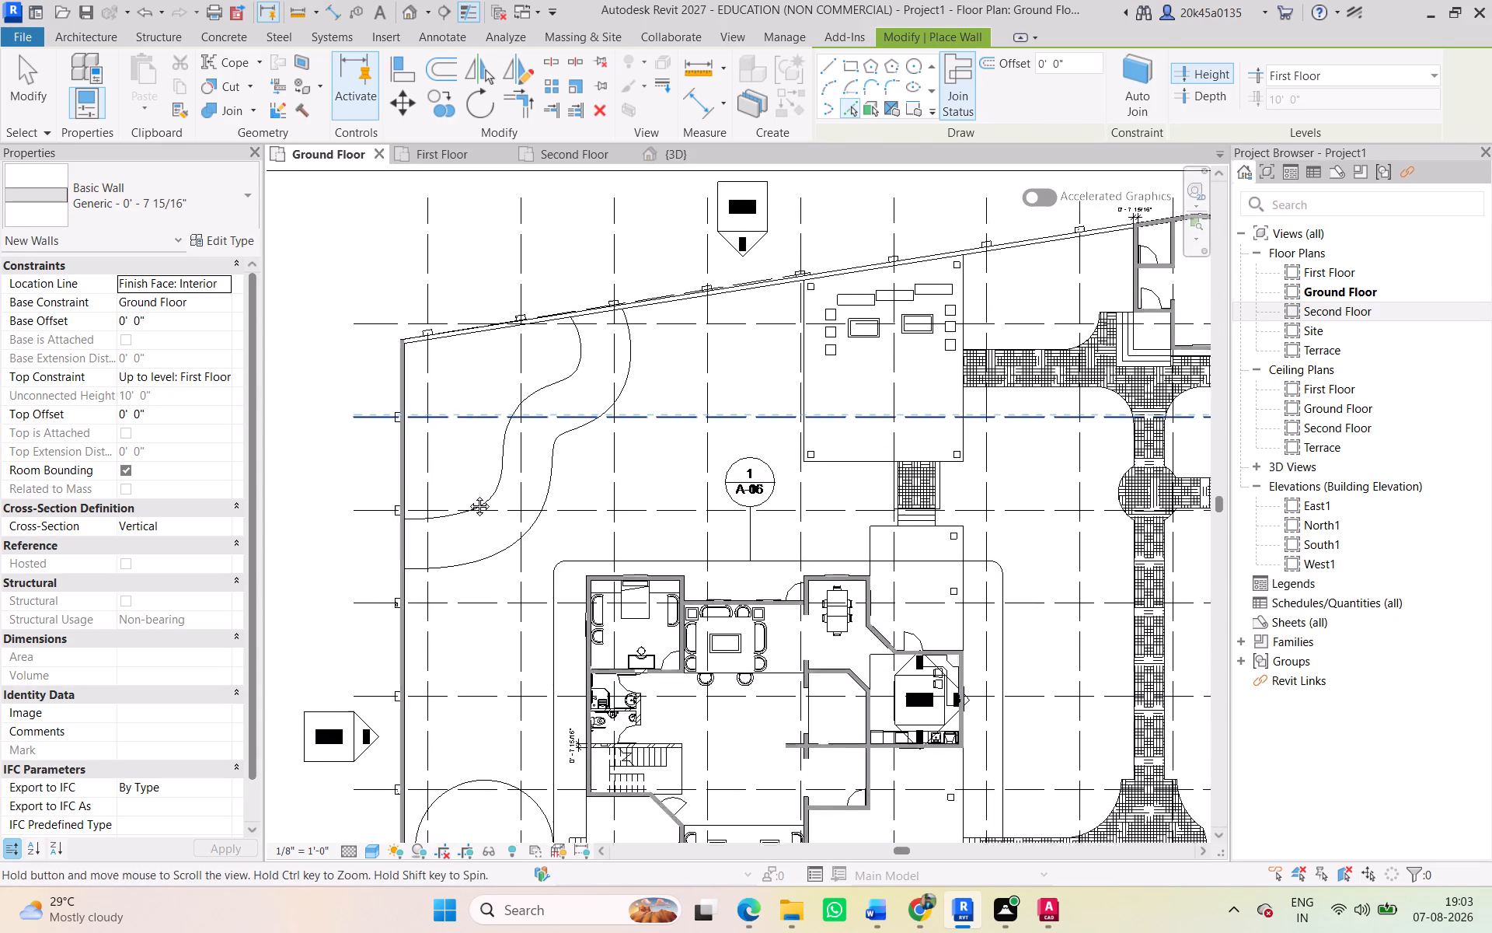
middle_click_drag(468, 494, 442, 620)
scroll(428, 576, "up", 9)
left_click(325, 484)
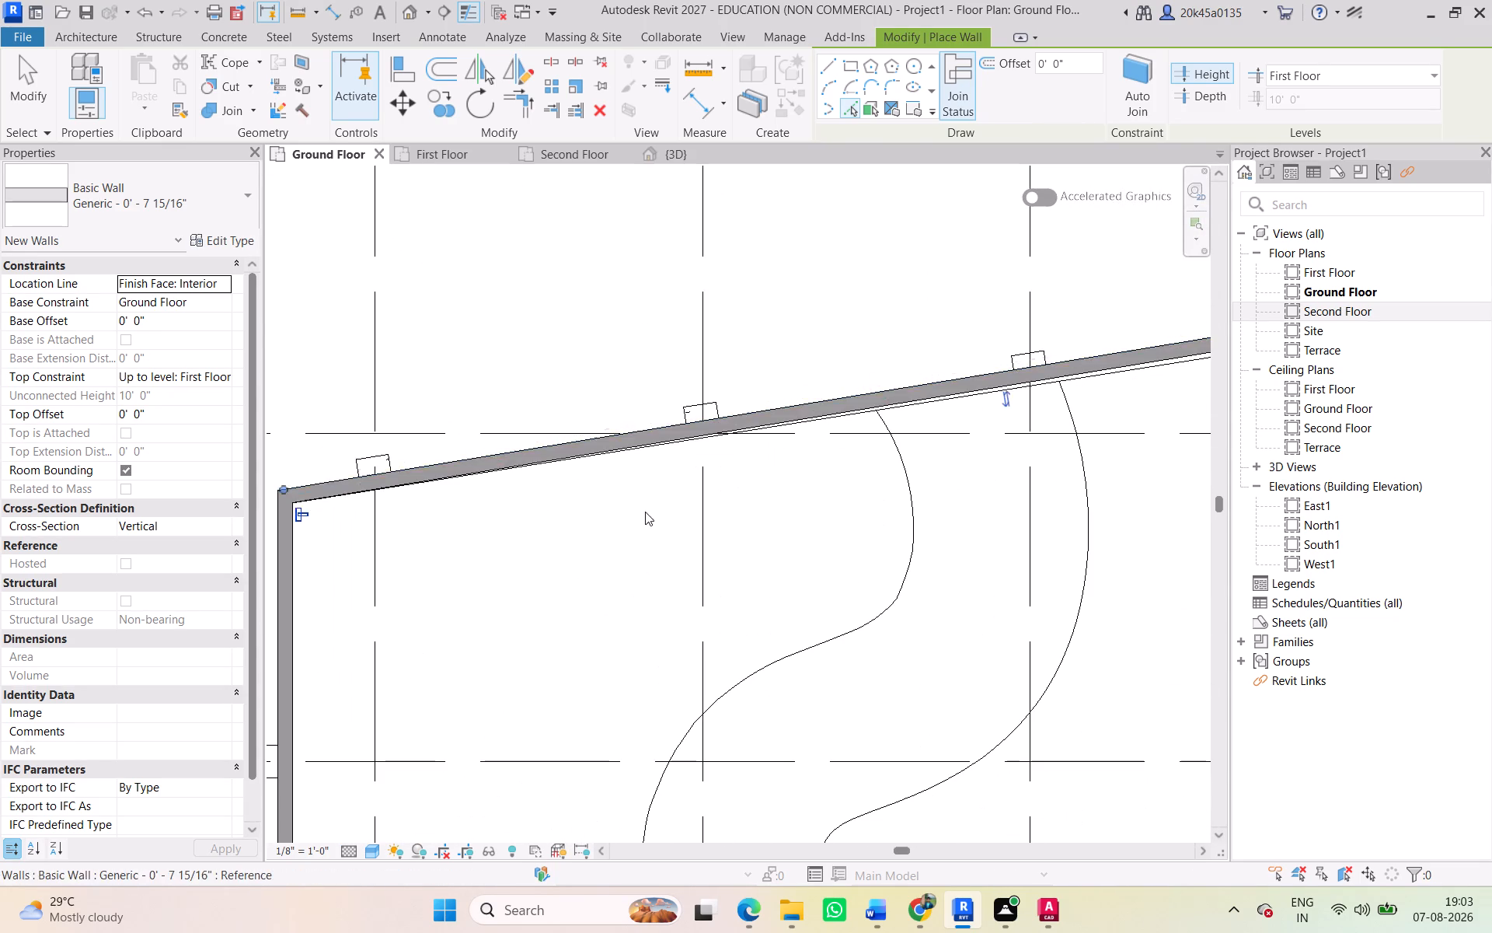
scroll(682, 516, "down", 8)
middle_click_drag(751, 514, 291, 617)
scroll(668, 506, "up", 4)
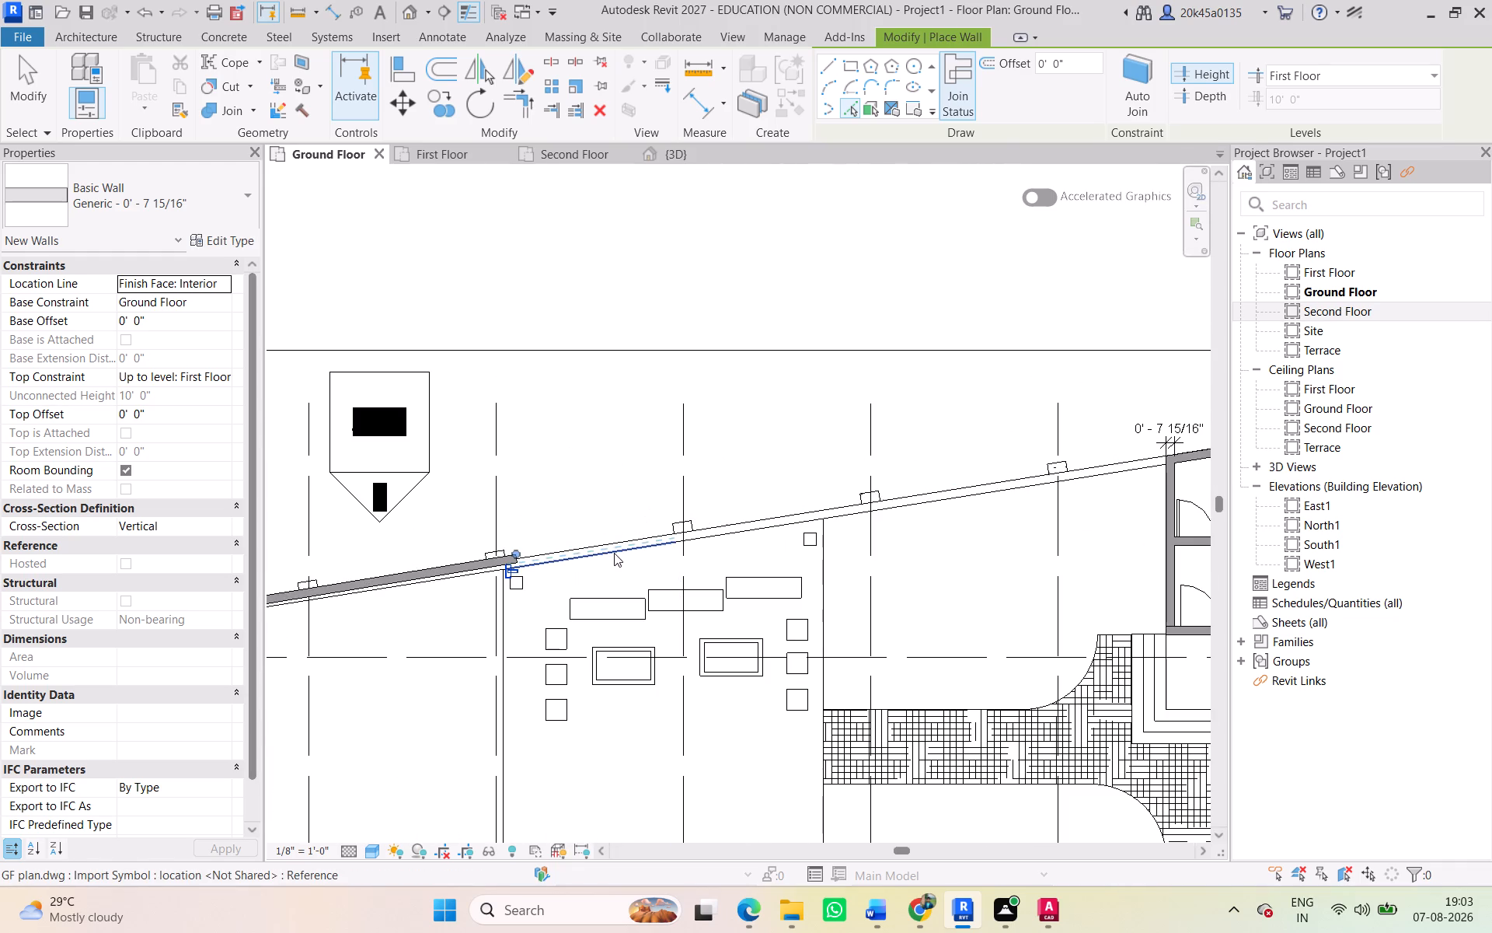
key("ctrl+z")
Inspect the west boundary wall from the northwest corner down to the curved paved path.
middle_click_drag(442, 599, 942, 636)
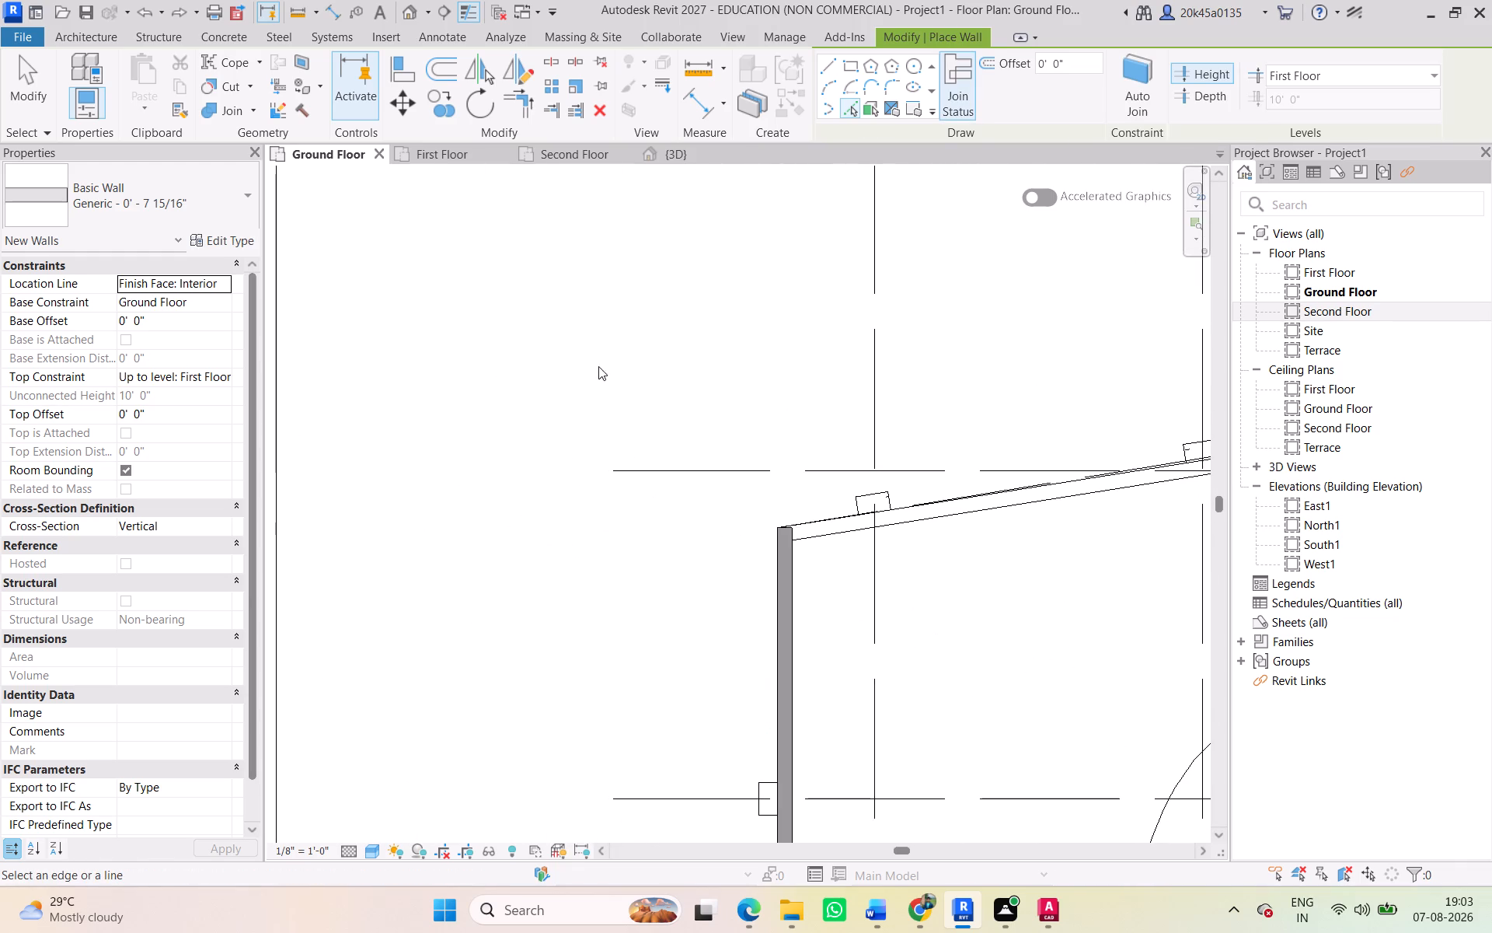
scroll(695, 602, "down", 4)
middle_click_drag(721, 588, 671, 177)
scroll(731, 669, "down", 3)
middle_click_drag(730, 571, 671, 196)
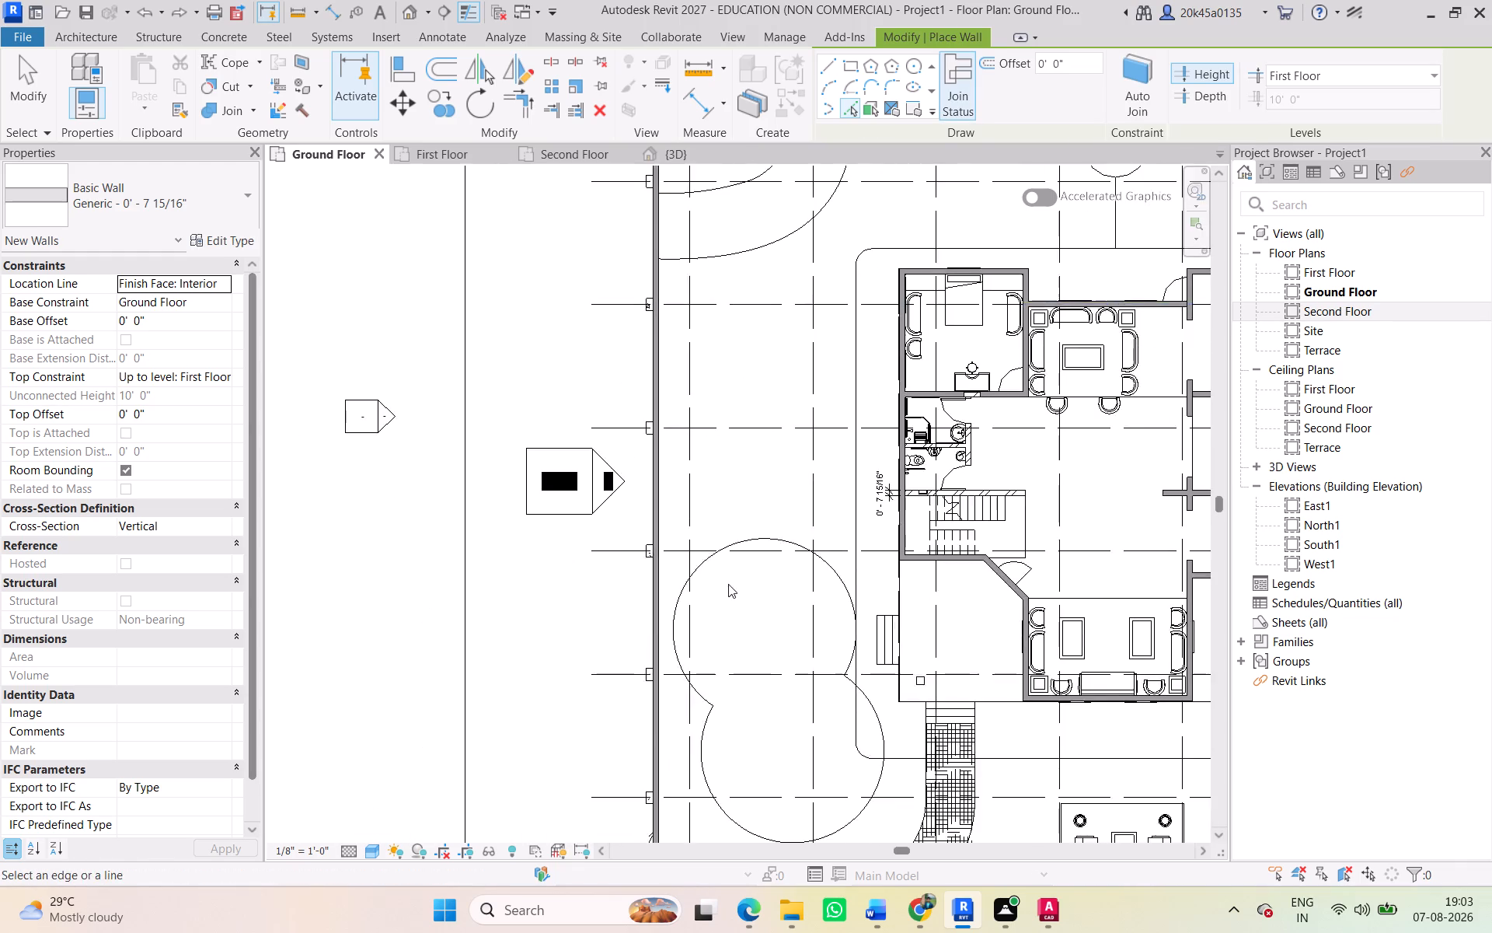
scroll(728, 588, "down", 4)
middle_click_drag(736, 538, 664, 160)
scroll(588, 463, "up", 10)
scroll(531, 342, "up", 3)
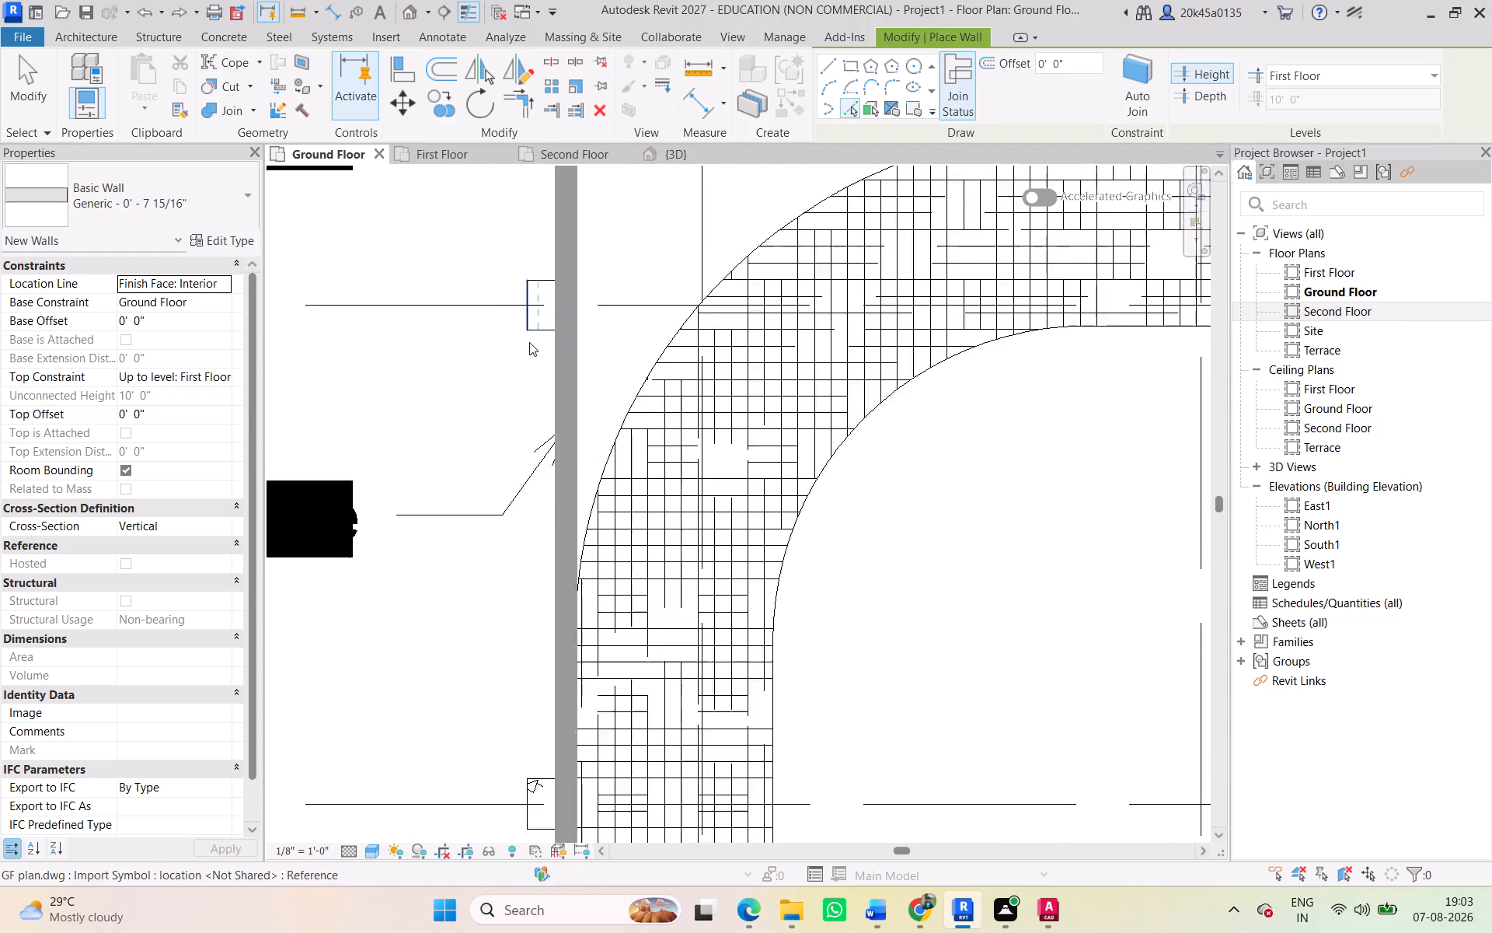
scroll(529, 342, "up", 6)
Place a wall about 119' long along the sloping north boundary by picking its DWG line.
scroll(545, 342, "down", 20)
middle_click_drag(622, 299, 622, 610)
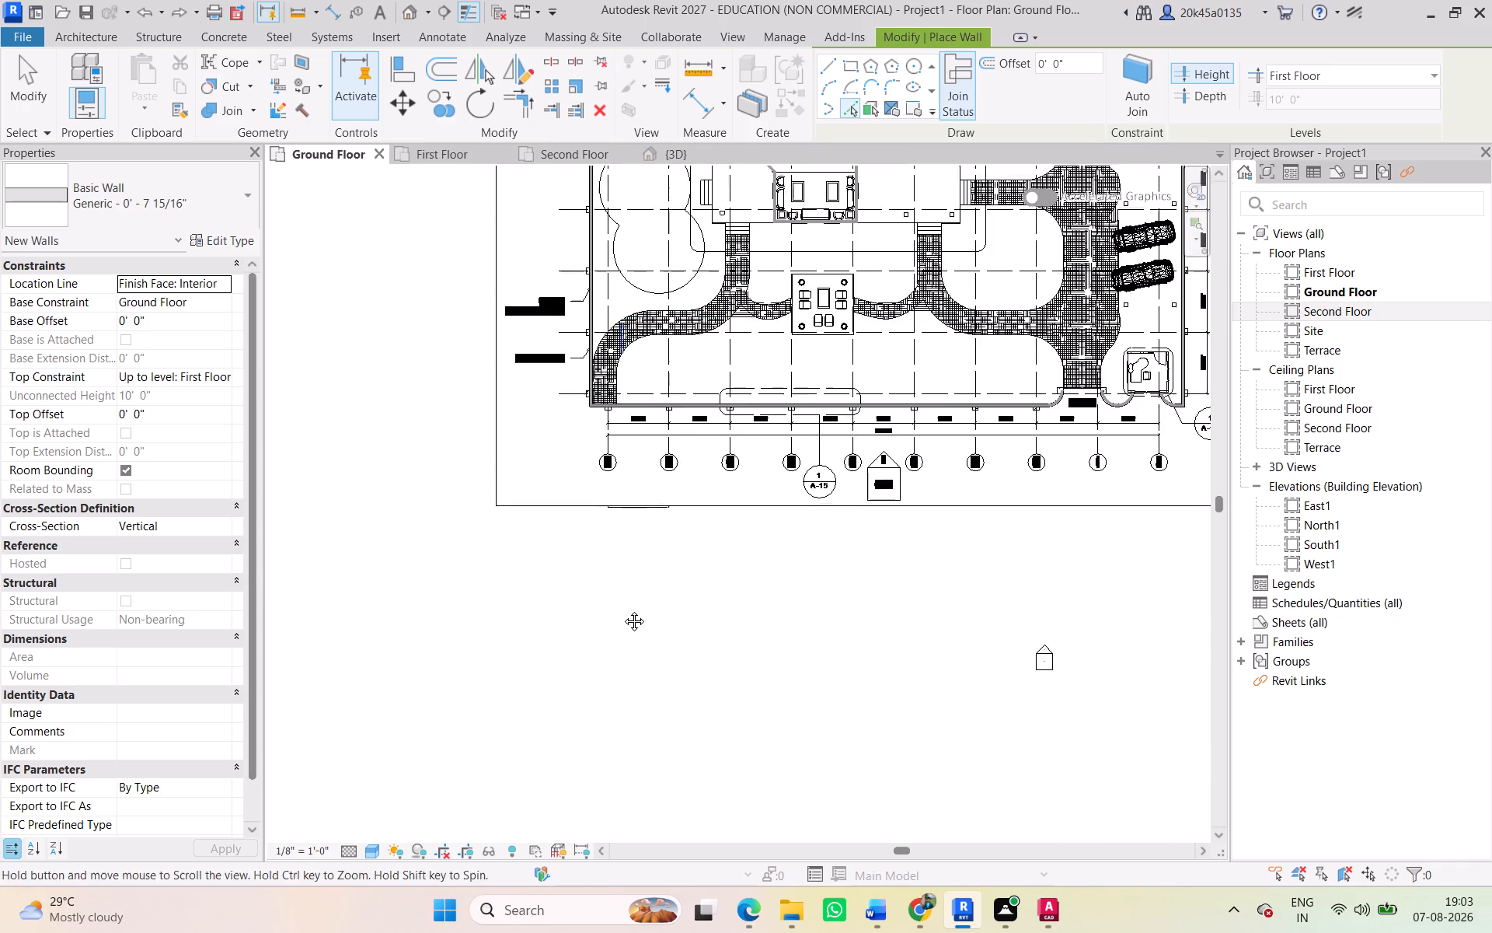
middle_click_drag(622, 610, 619, 932)
scroll(619, 475, "up", 5)
middle_click_drag(641, 499, 707, 732)
scroll(622, 673, "up", 10)
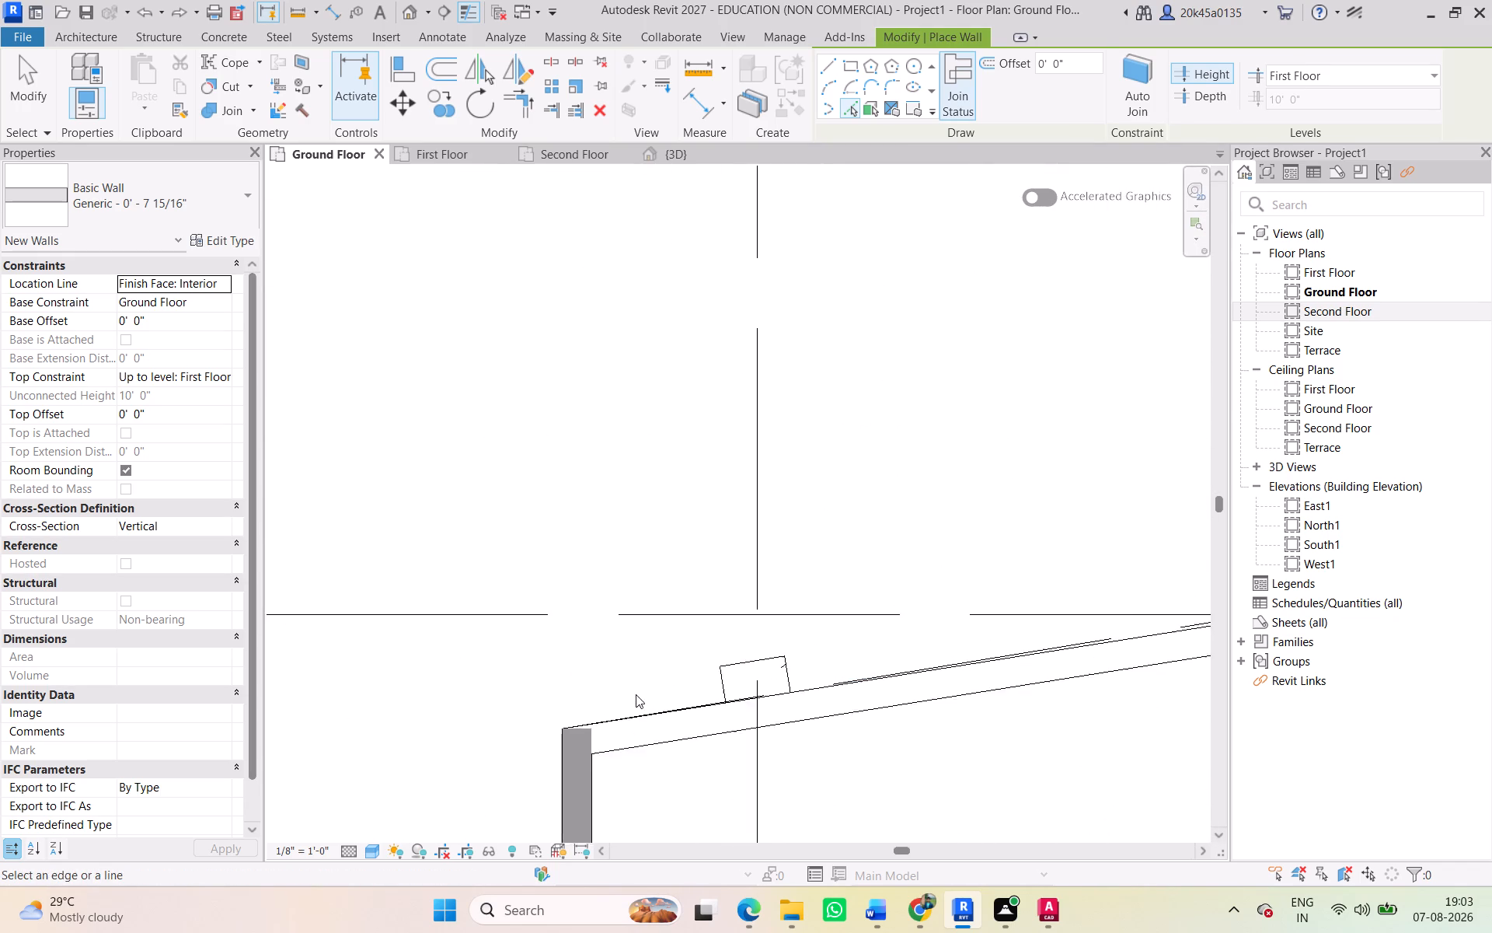
scroll(636, 694, "up", 5)
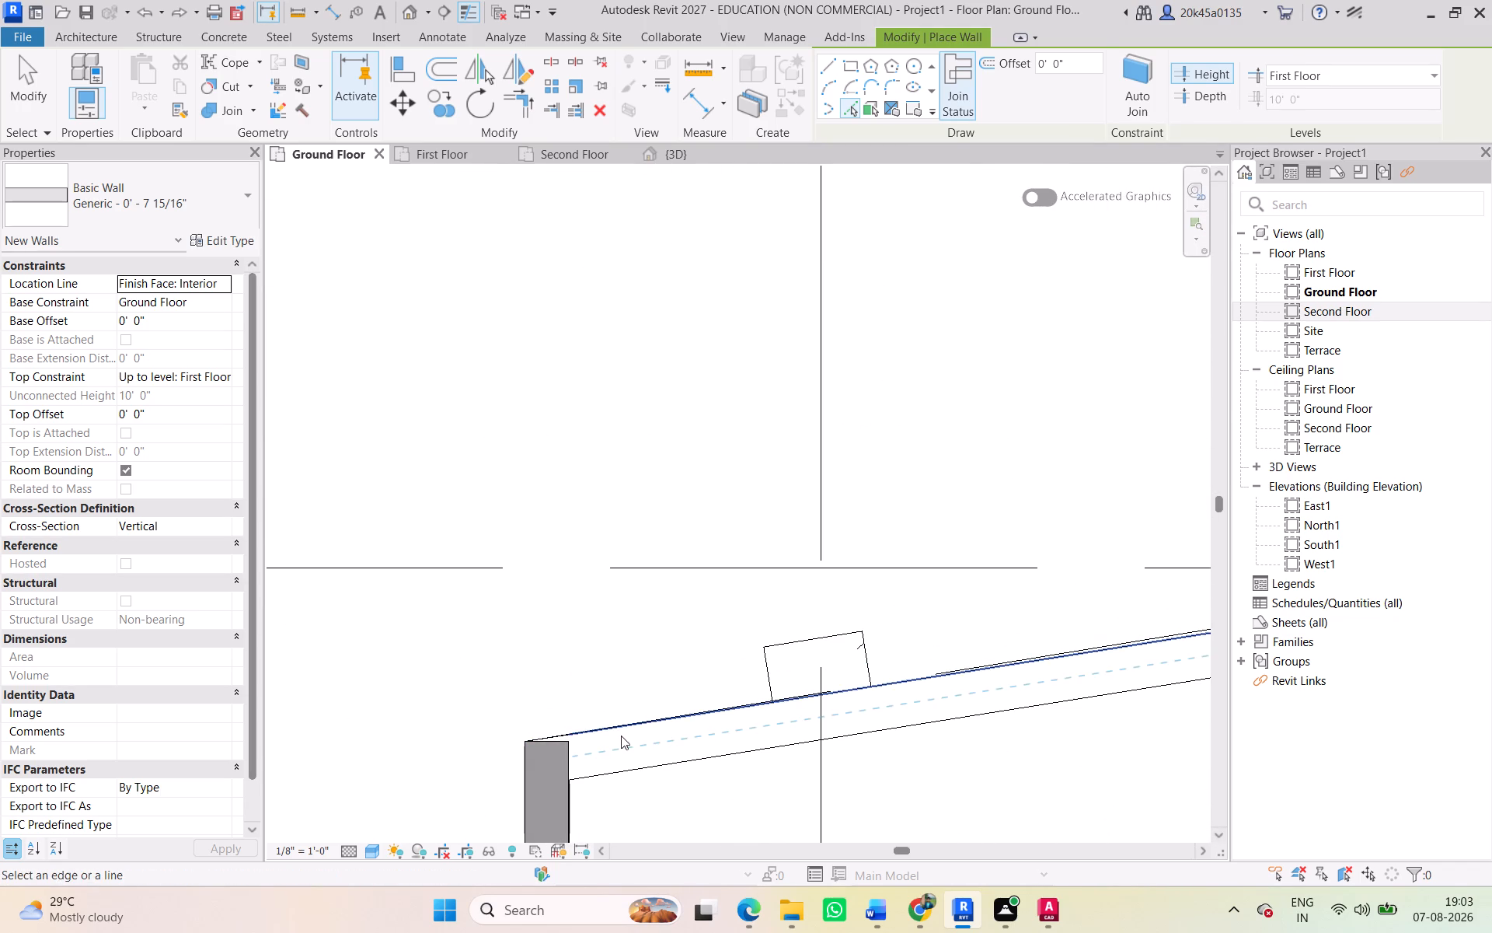
left_click(621, 736)
Extend the west end of the sloping north wall to the west boundary wall so they join at the northwest corner.
scroll(621, 736, "down", 11)
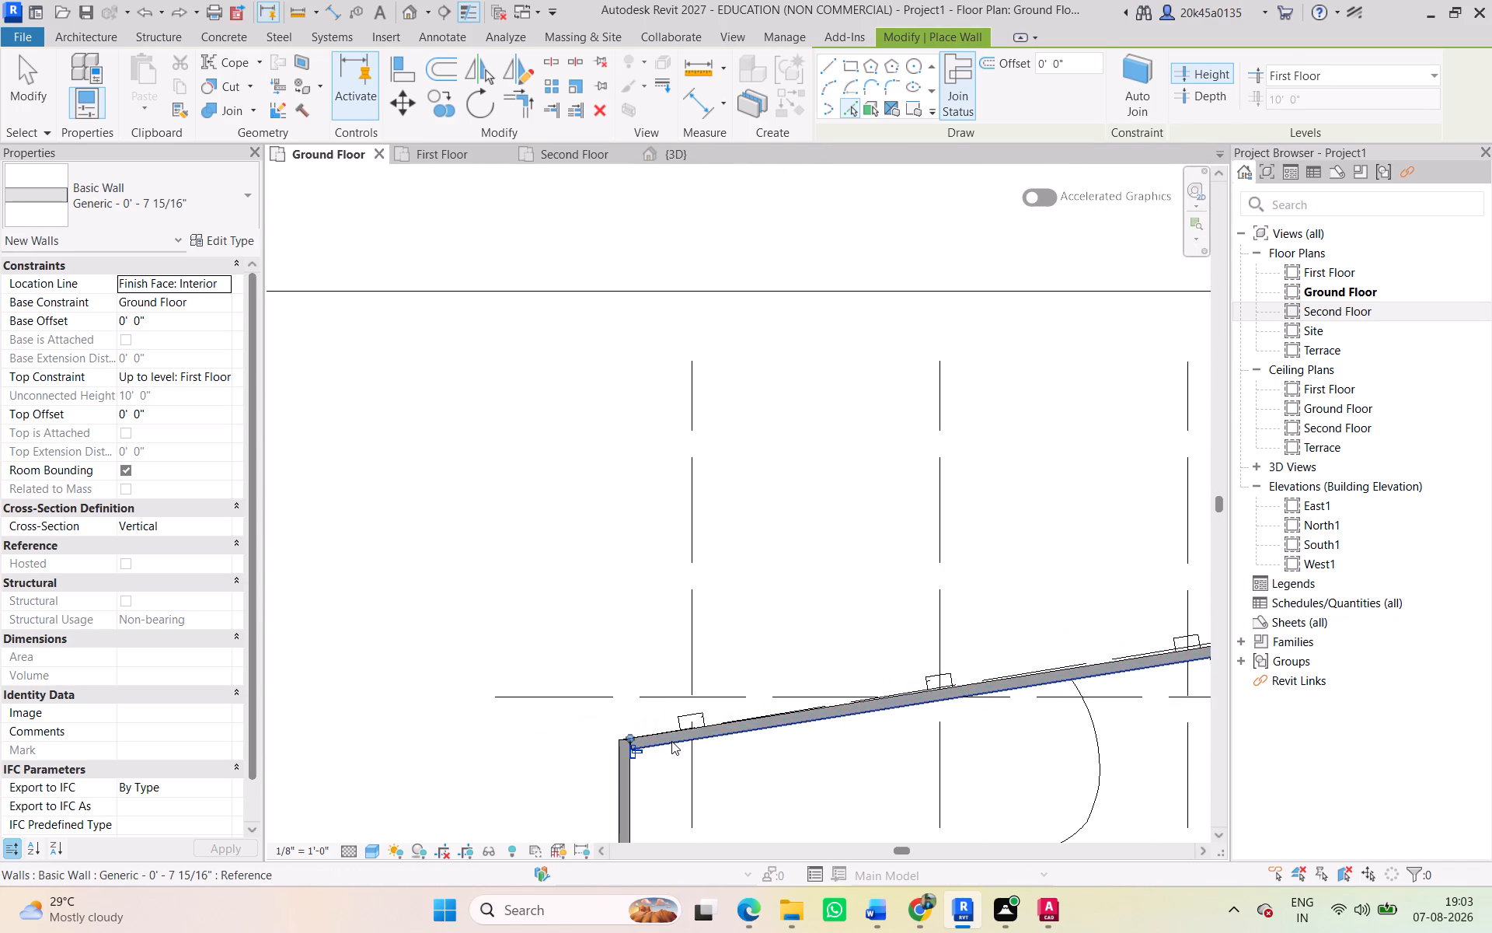
scroll(671, 741, "down", 6)
middle_click_drag(674, 741, 577, 752)
scroll(577, 752, "up", 5)
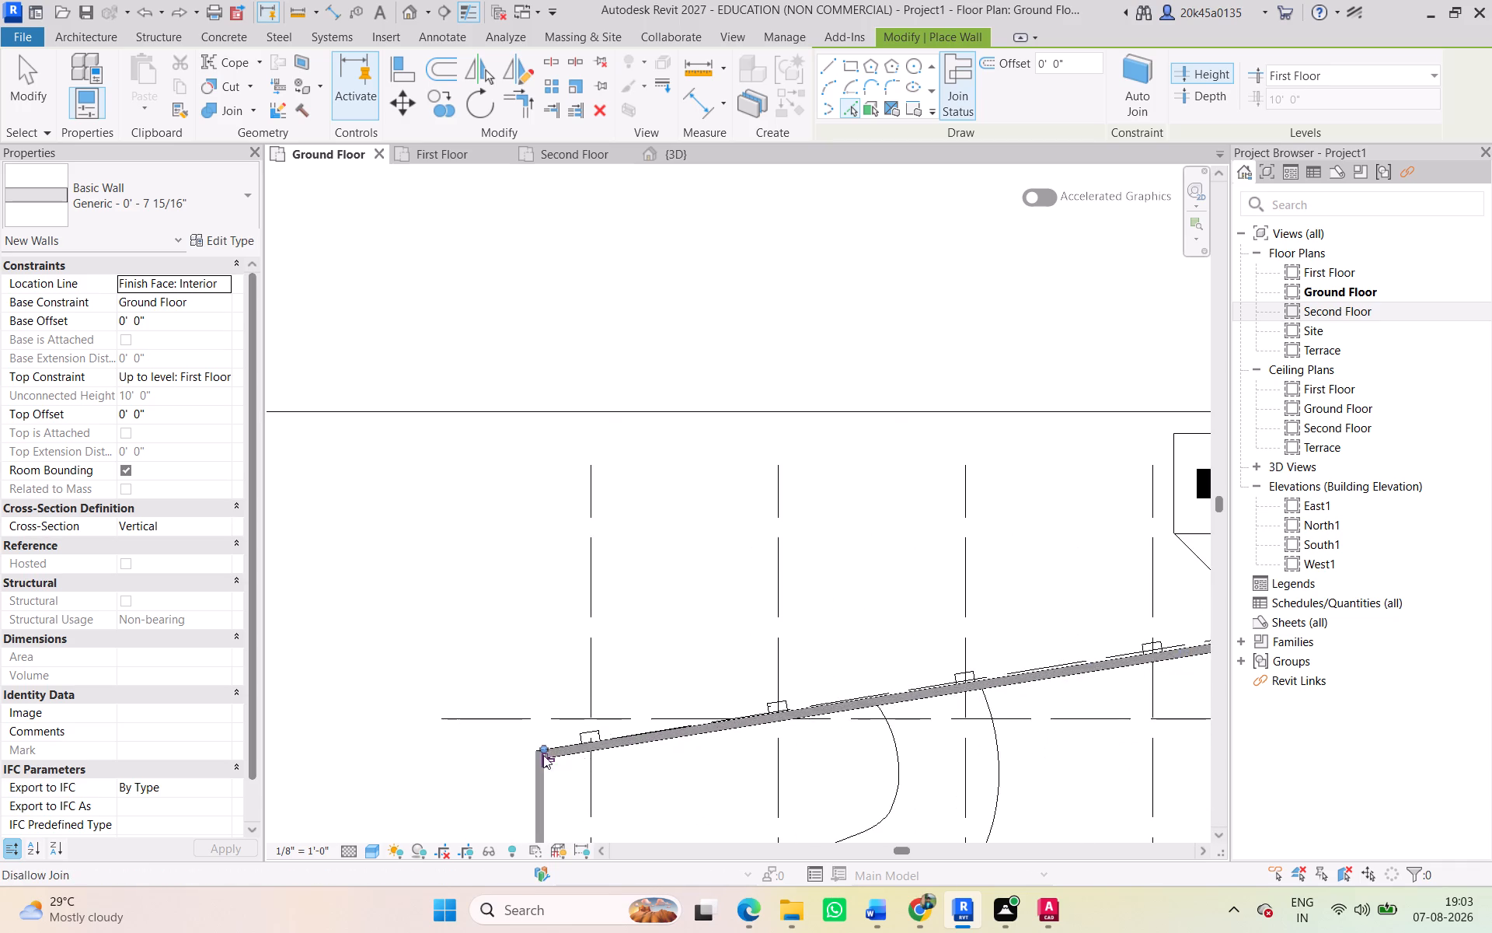
scroll(543, 755, "up", 11)
left_click(28, 91)
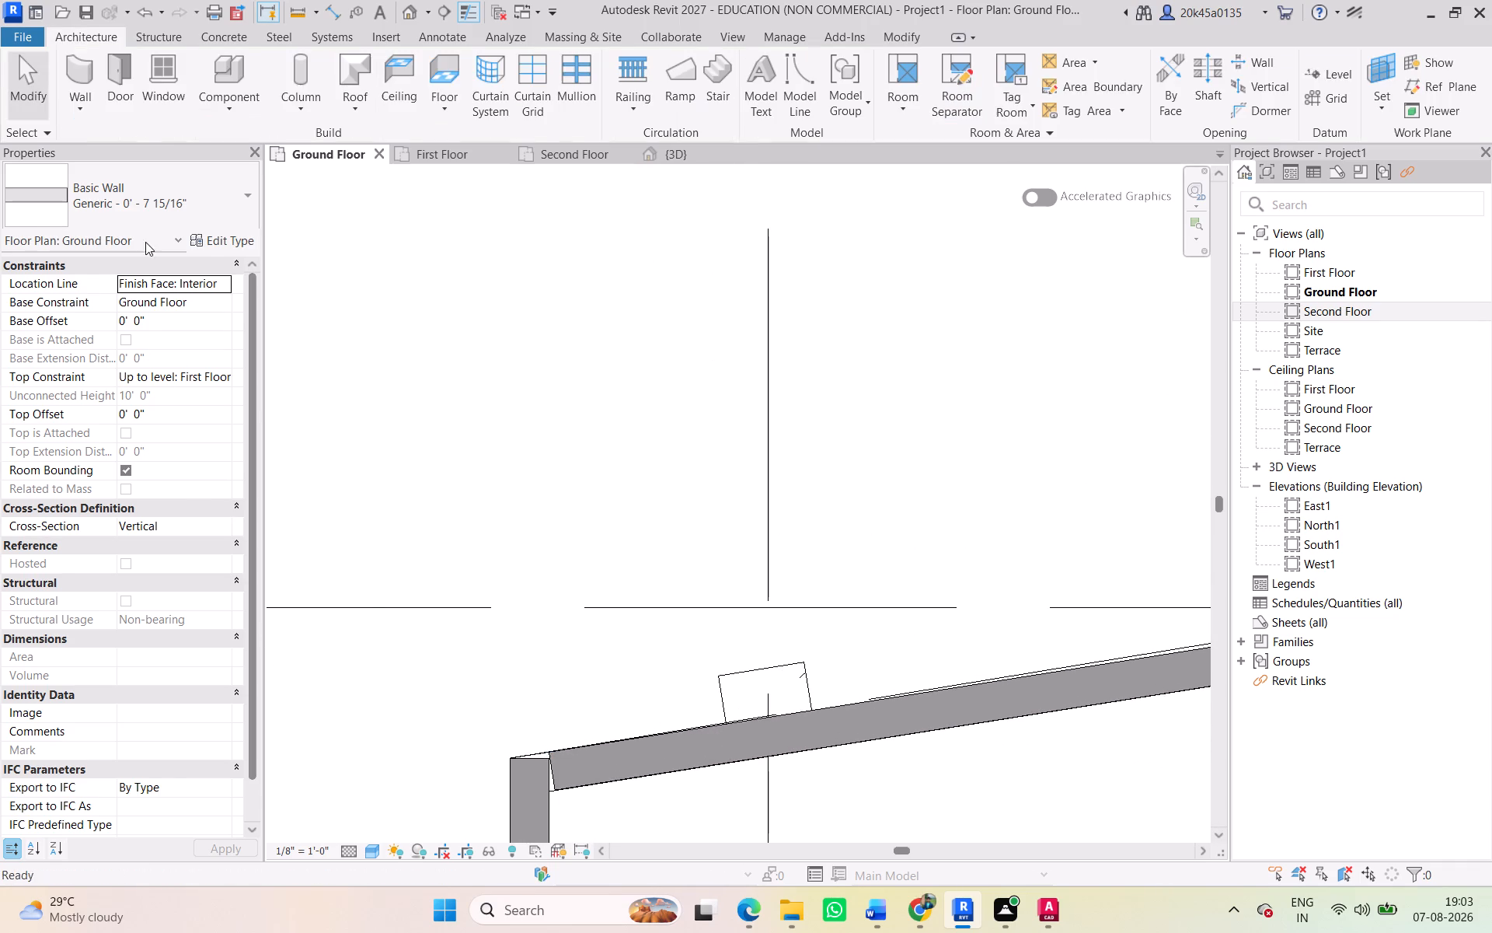
scroll(514, 725, "up", 5)
left_click(591, 805)
middle_click_drag(633, 726, 621, 432)
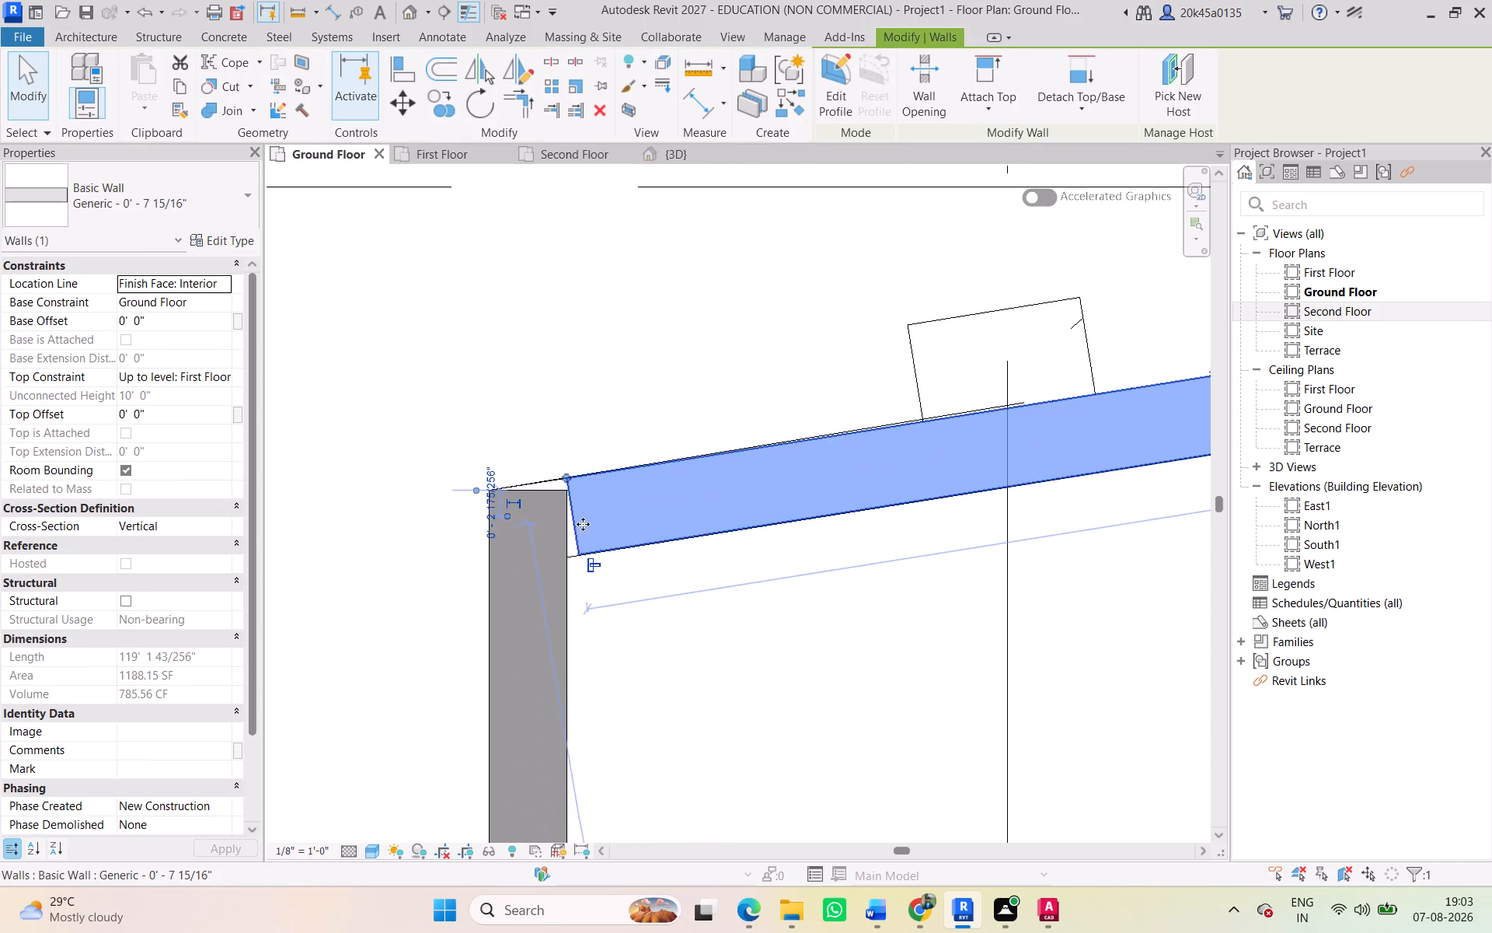
left_click_drag(566, 478, 500, 498)
scroll(657, 505, "down", 5)
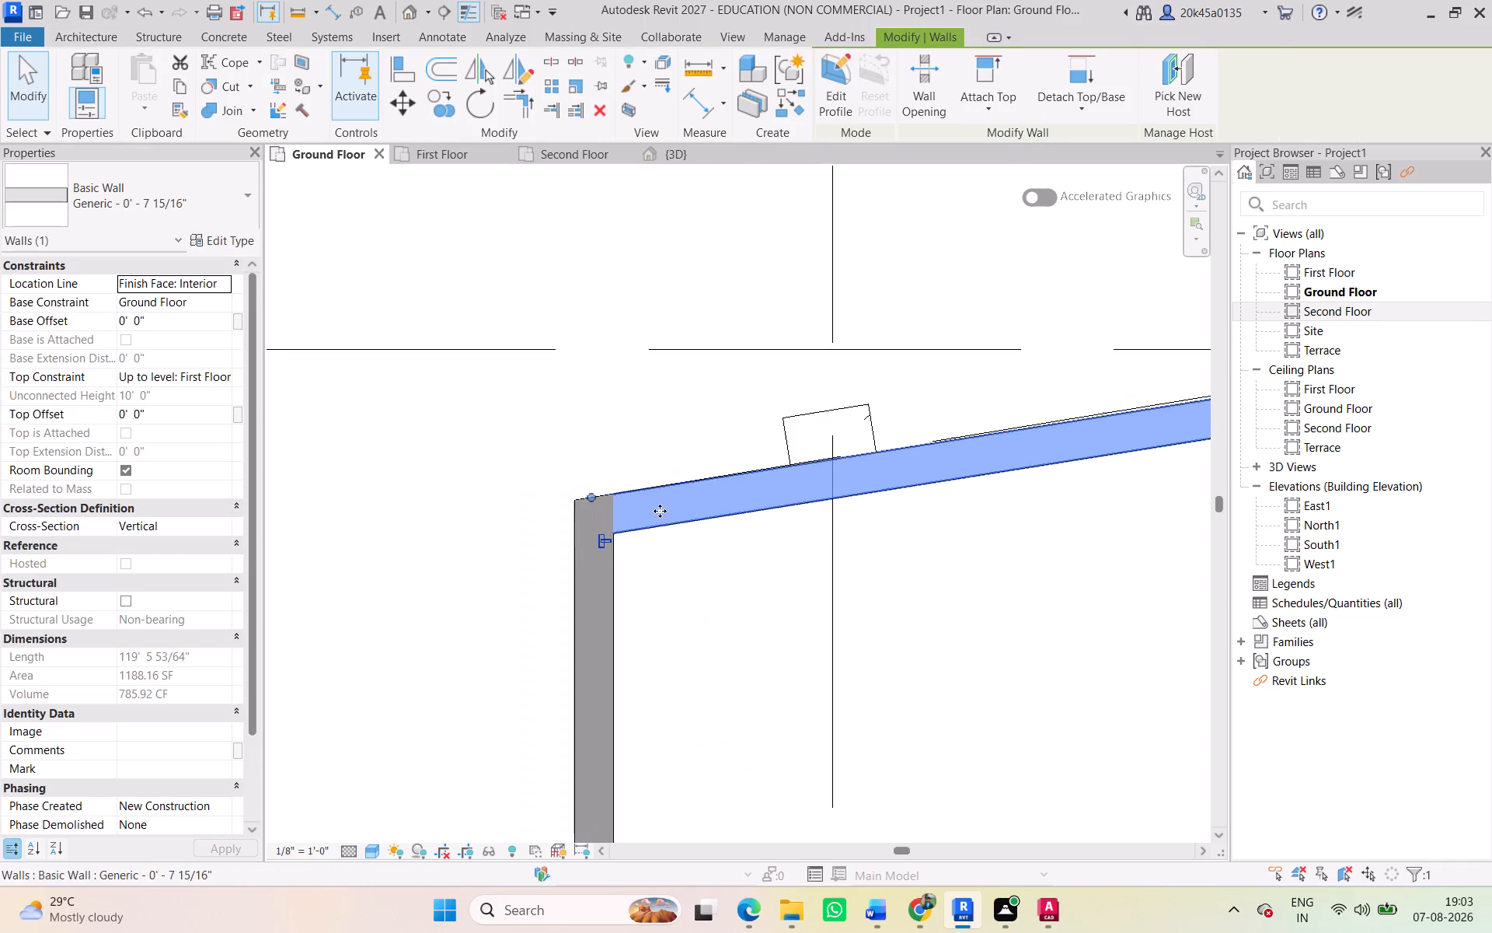
middle_click_drag(660, 511, 449, 596)
left_click(456, 473)
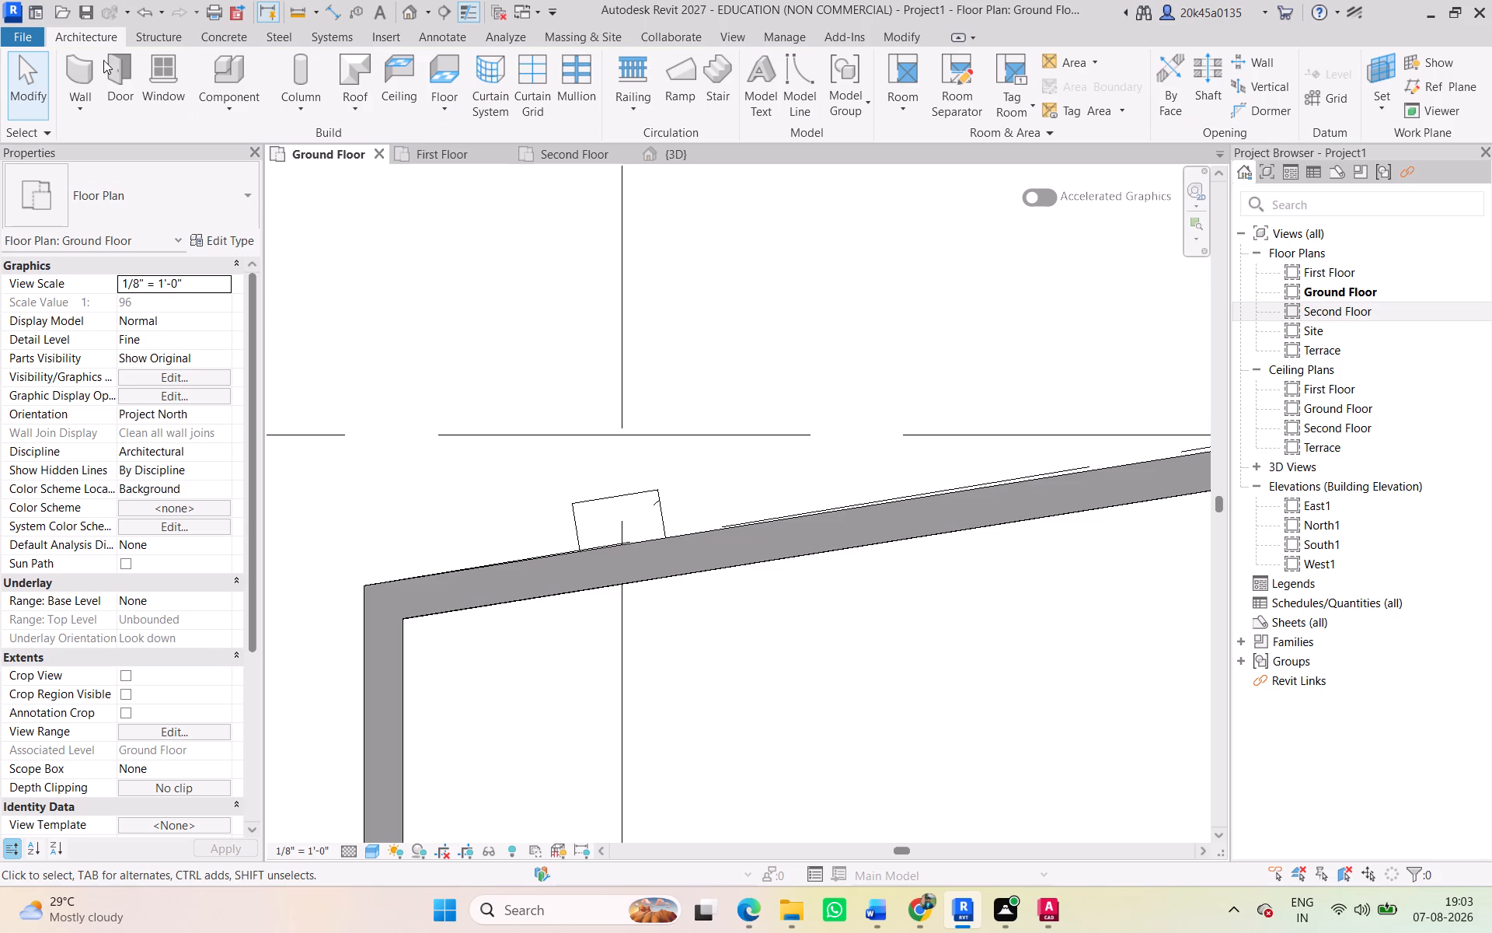
Review the north boundary wall as far as the curved outbuilding corner, and the main house walls.
left_click(88, 79)
left_click(858, 109)
scroll(911, 449, "down", 5)
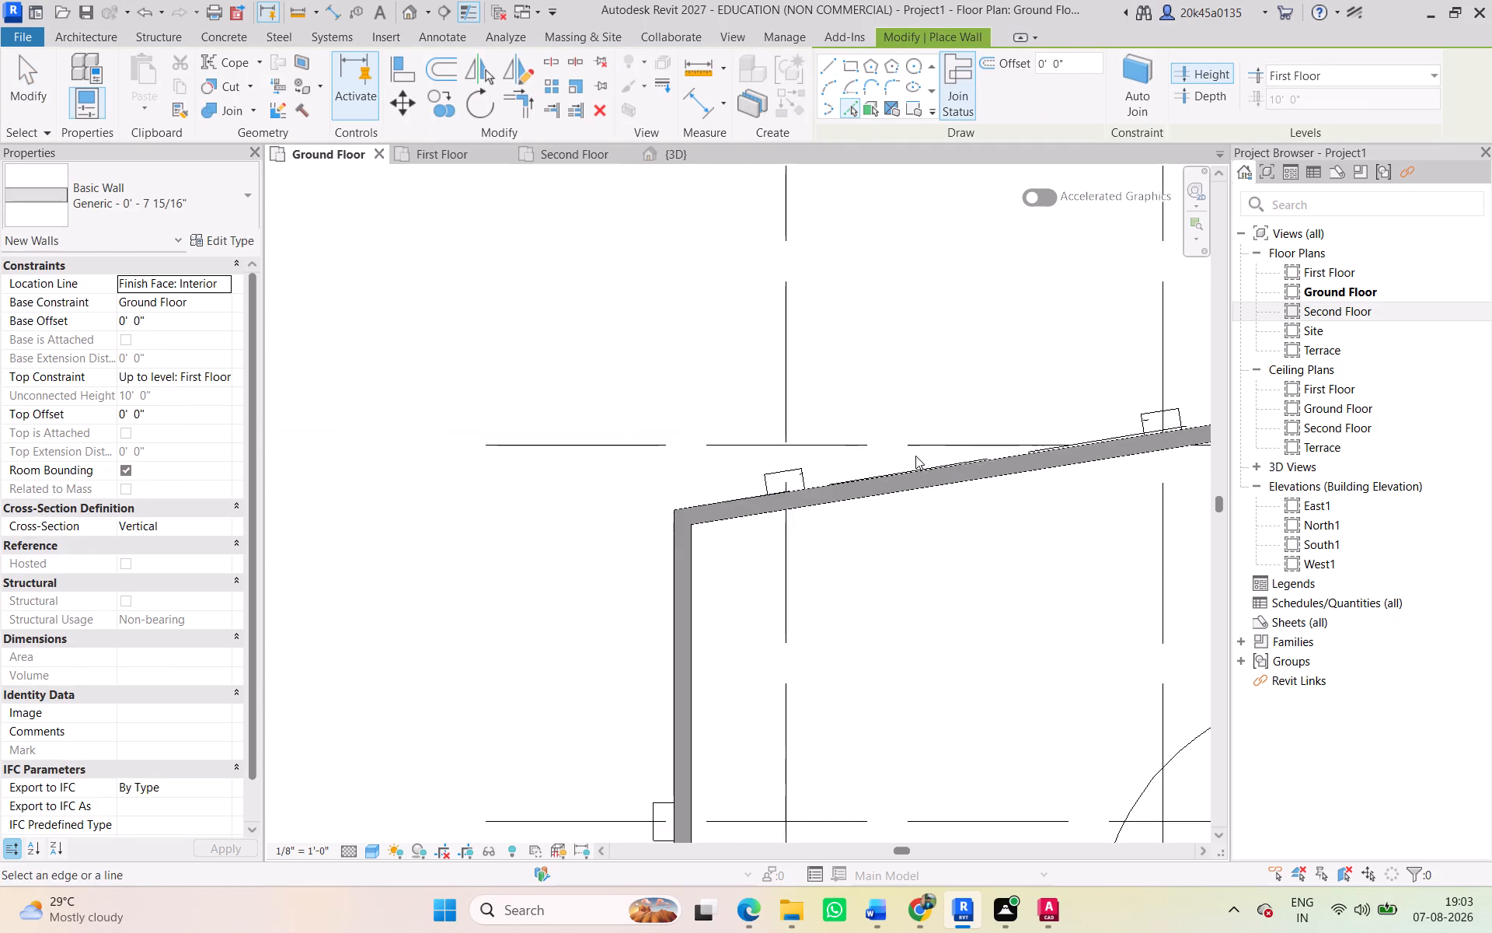
scroll(915, 456, "down", 5)
middle_click_drag(926, 455, 256, 573)
middle_click_drag(877, 491, 177, 598)
middle_click_drag(628, 547, 28, 629)
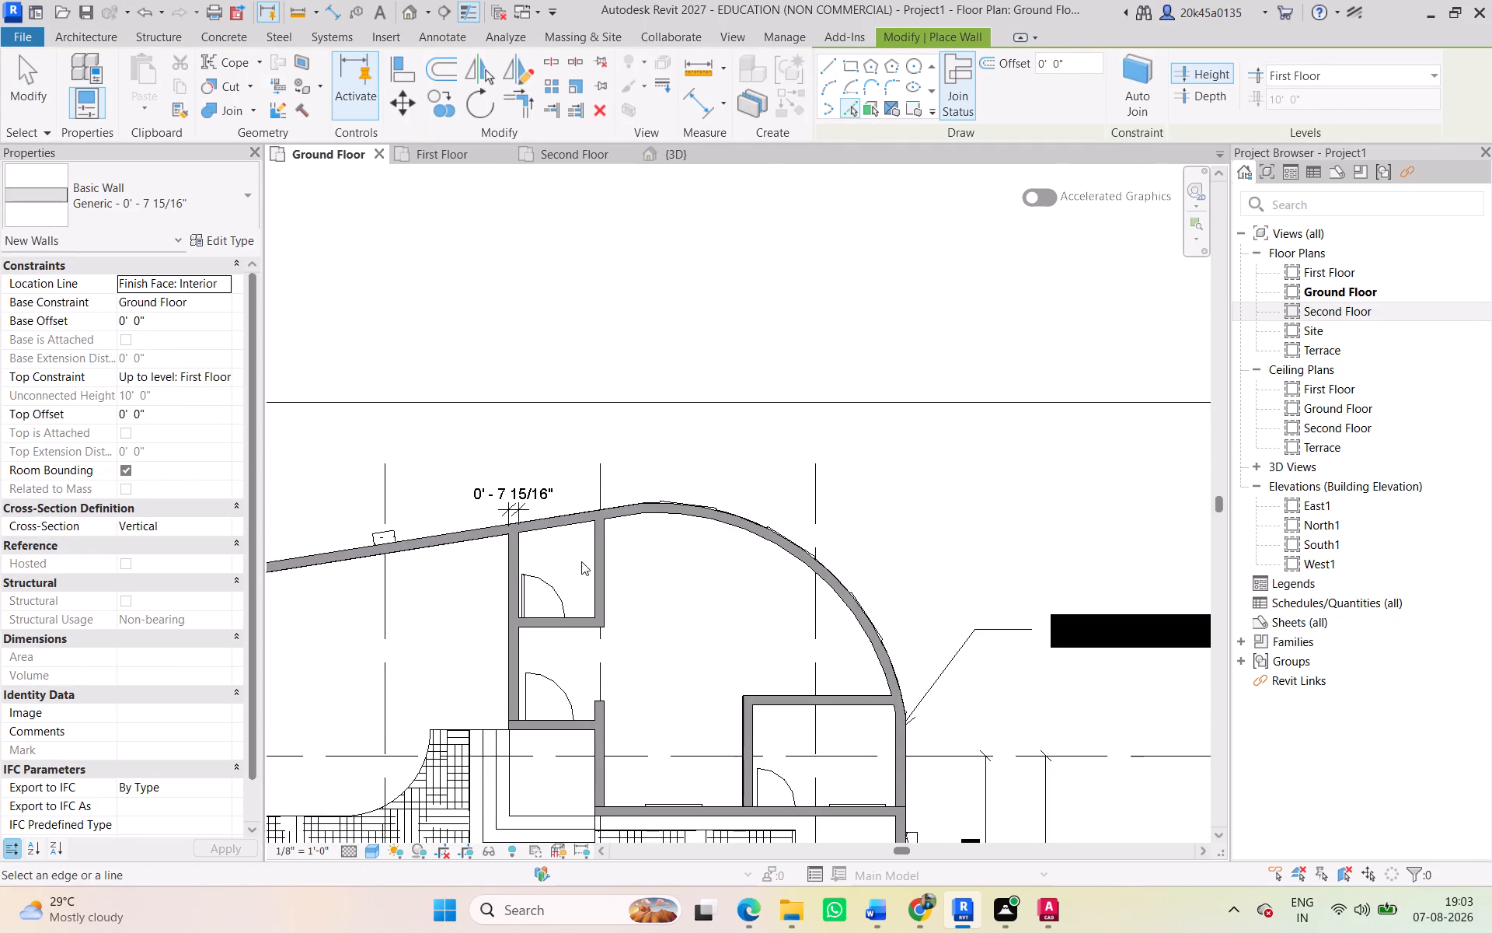
middle_click_drag(585, 565, 1074, 327)
scroll(605, 528, "down", 4)
middle_click_drag(600, 536, 928, 344)
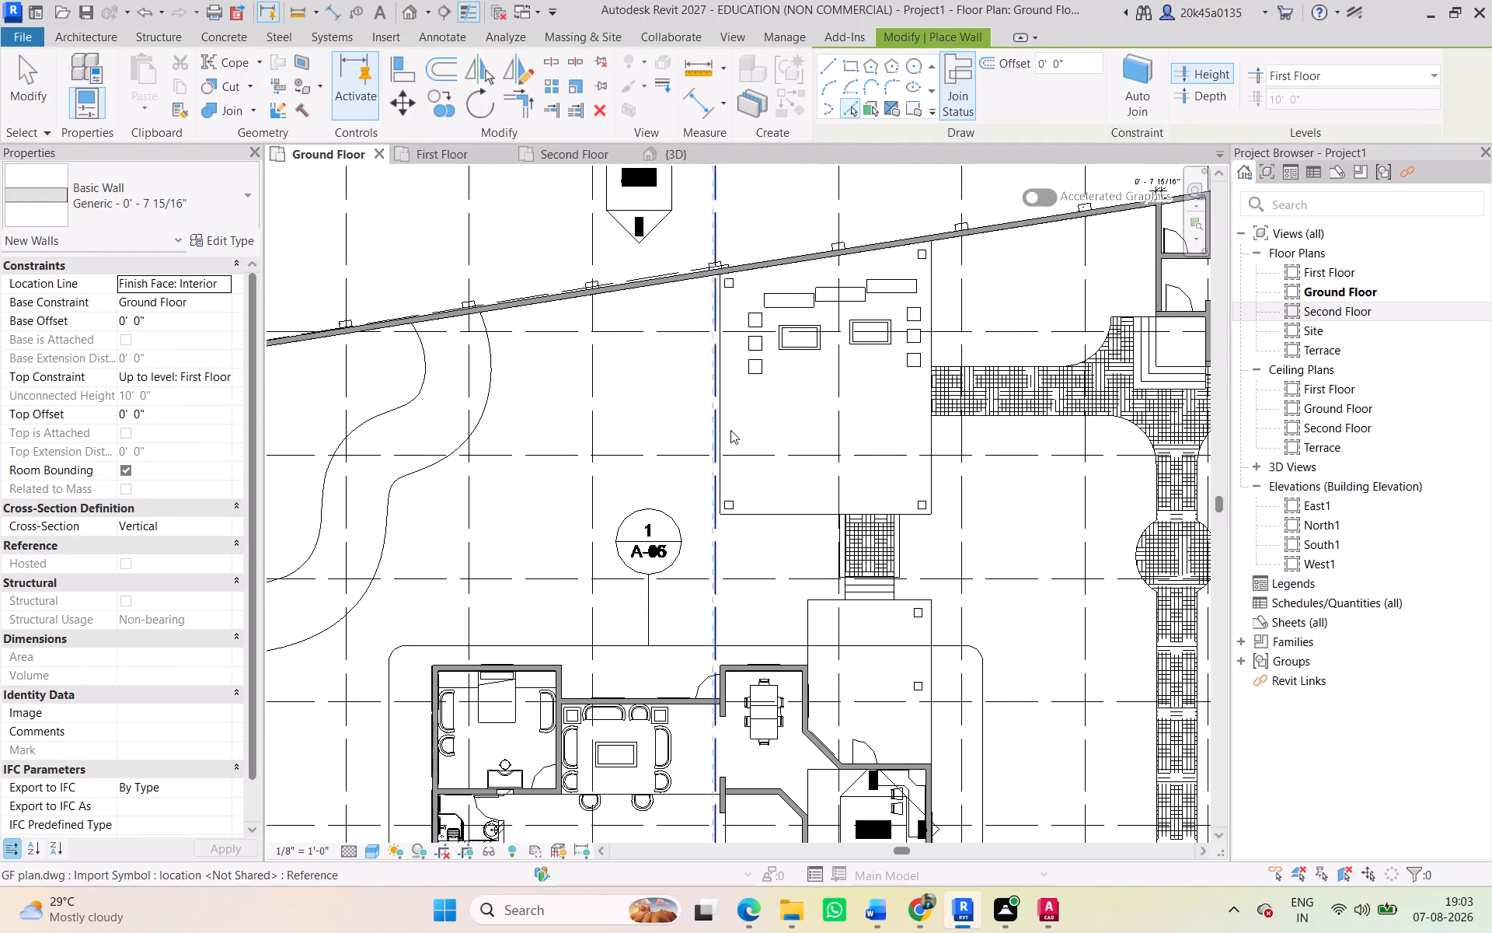
scroll(727, 441, "down", 3)
middle_click_drag(727, 441, 767, 285)
scroll(598, 541, "up", 4)
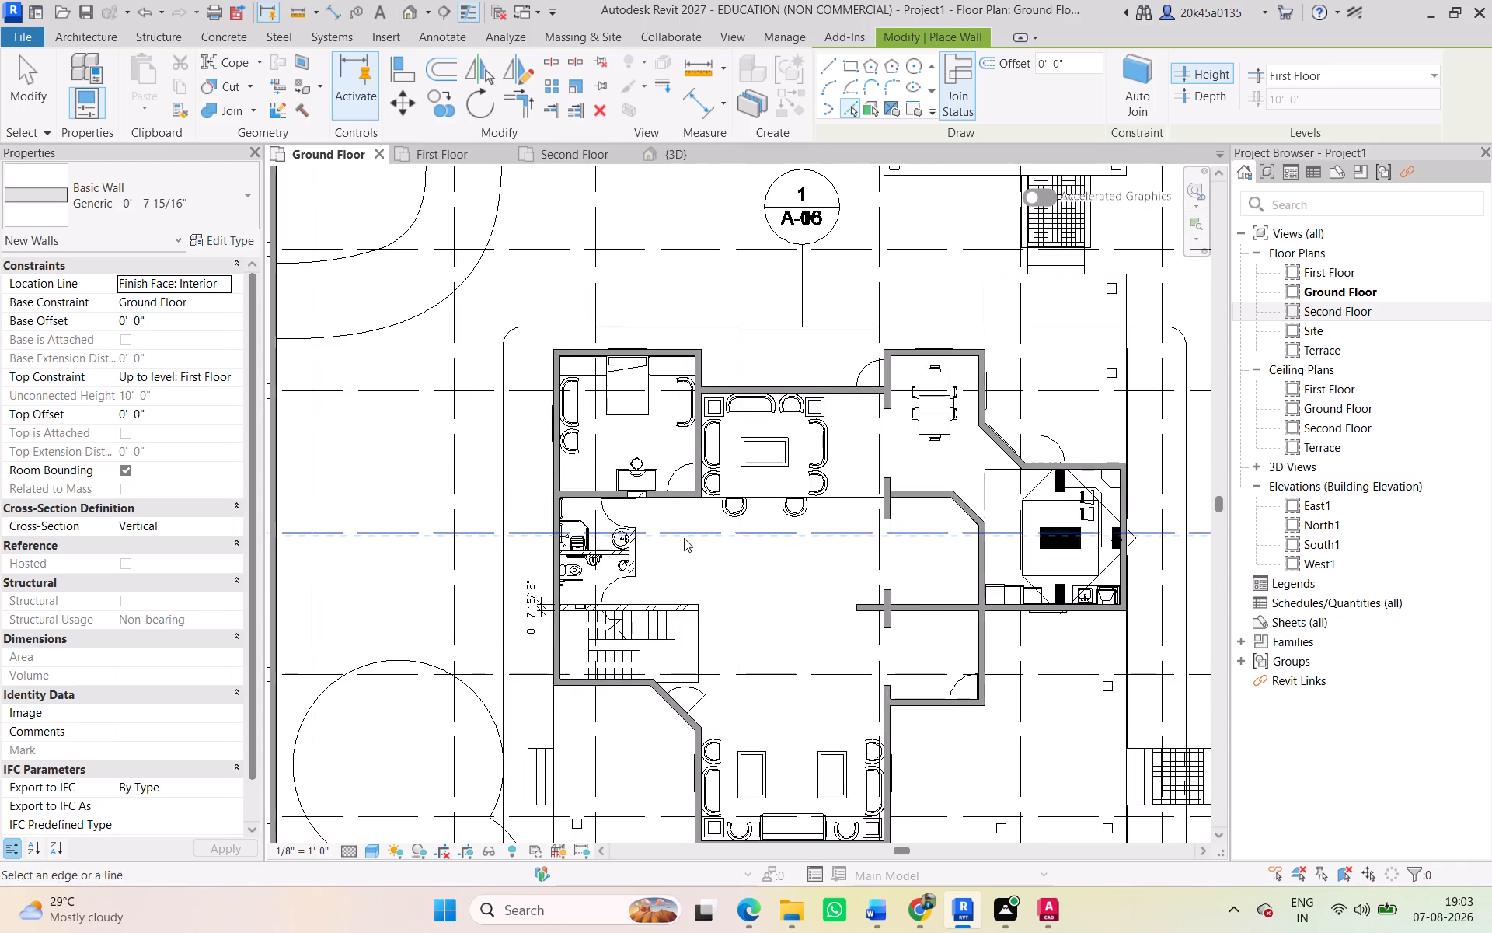
scroll(684, 538, "up", 4)
scroll(684, 538, "down", 4)
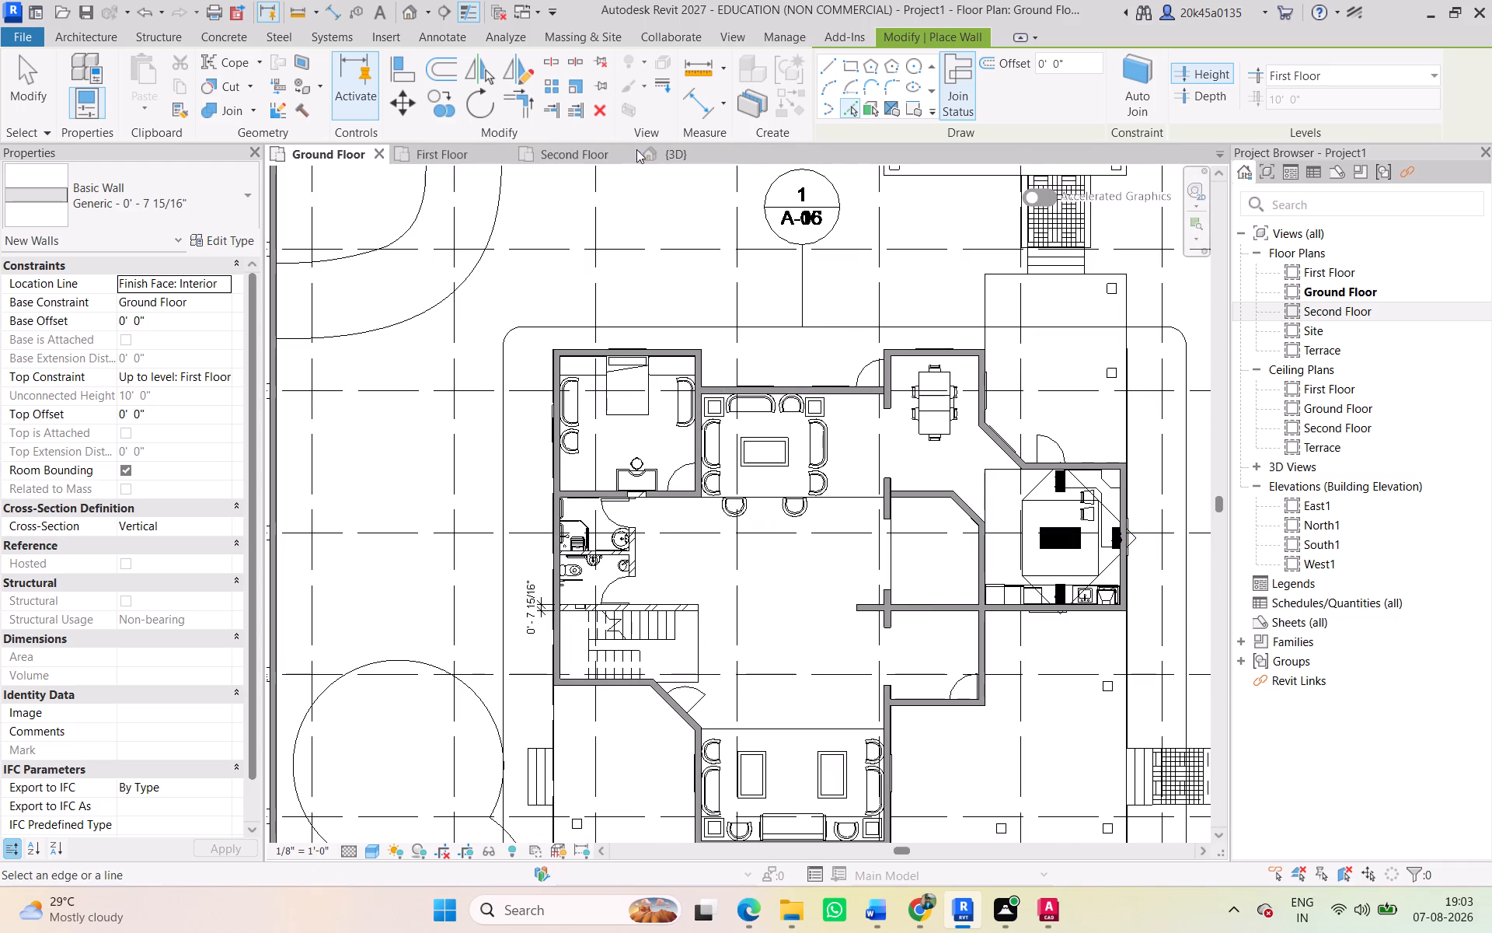
Open the 3D view and orbit to a low front angle to examine the modelled house and boundary walls.
left_click(670, 157)
key("Escape")
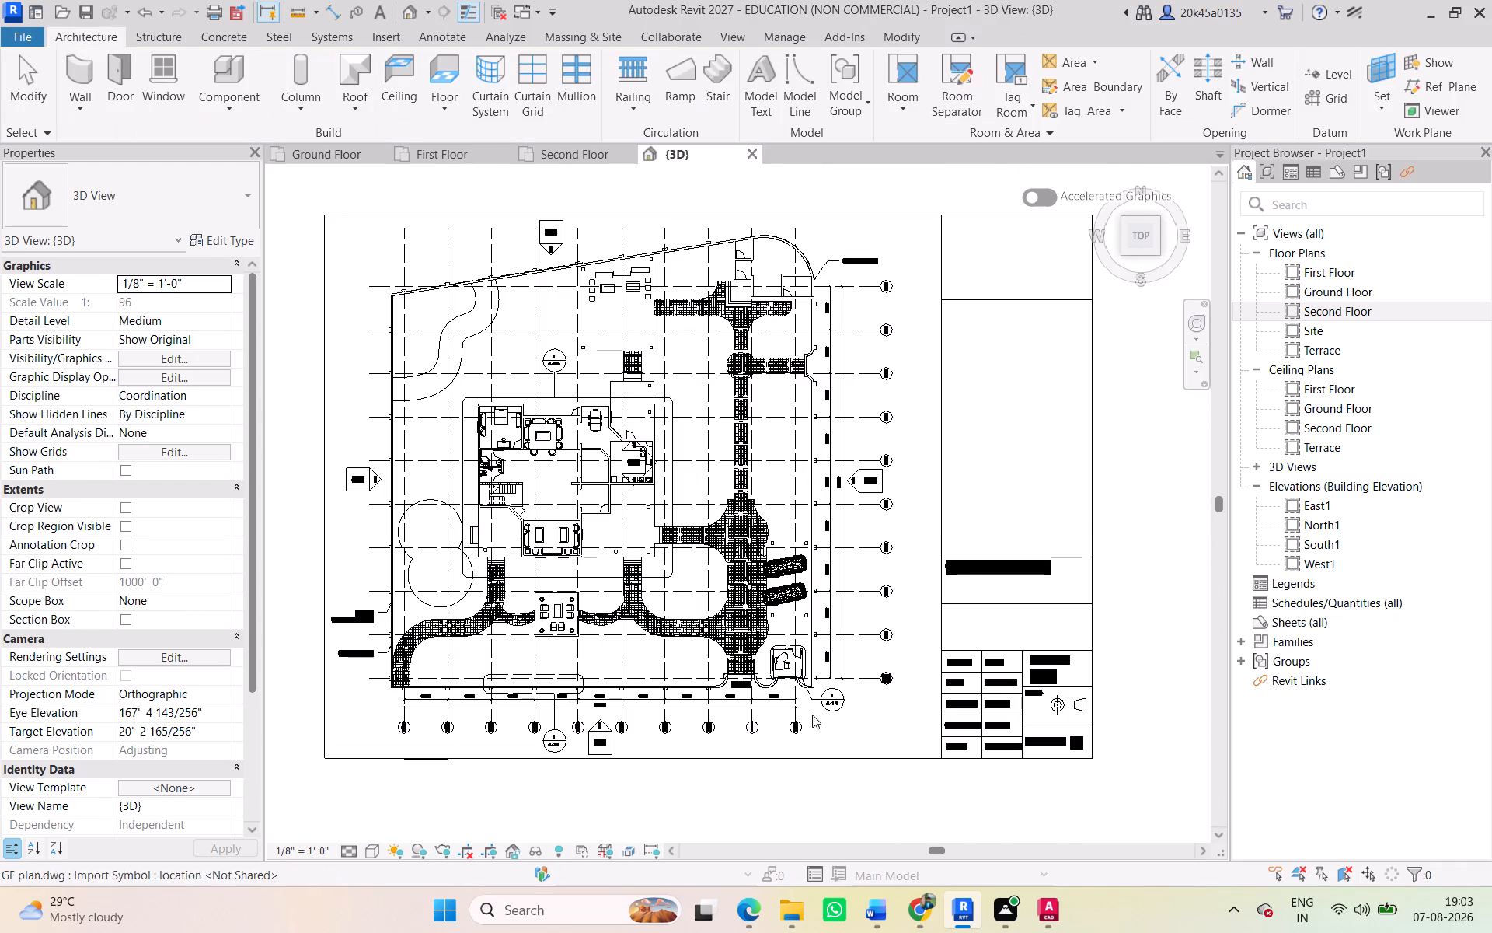
key("Escape")
middle_click_drag(806, 803, 816, 687, "ctrl")
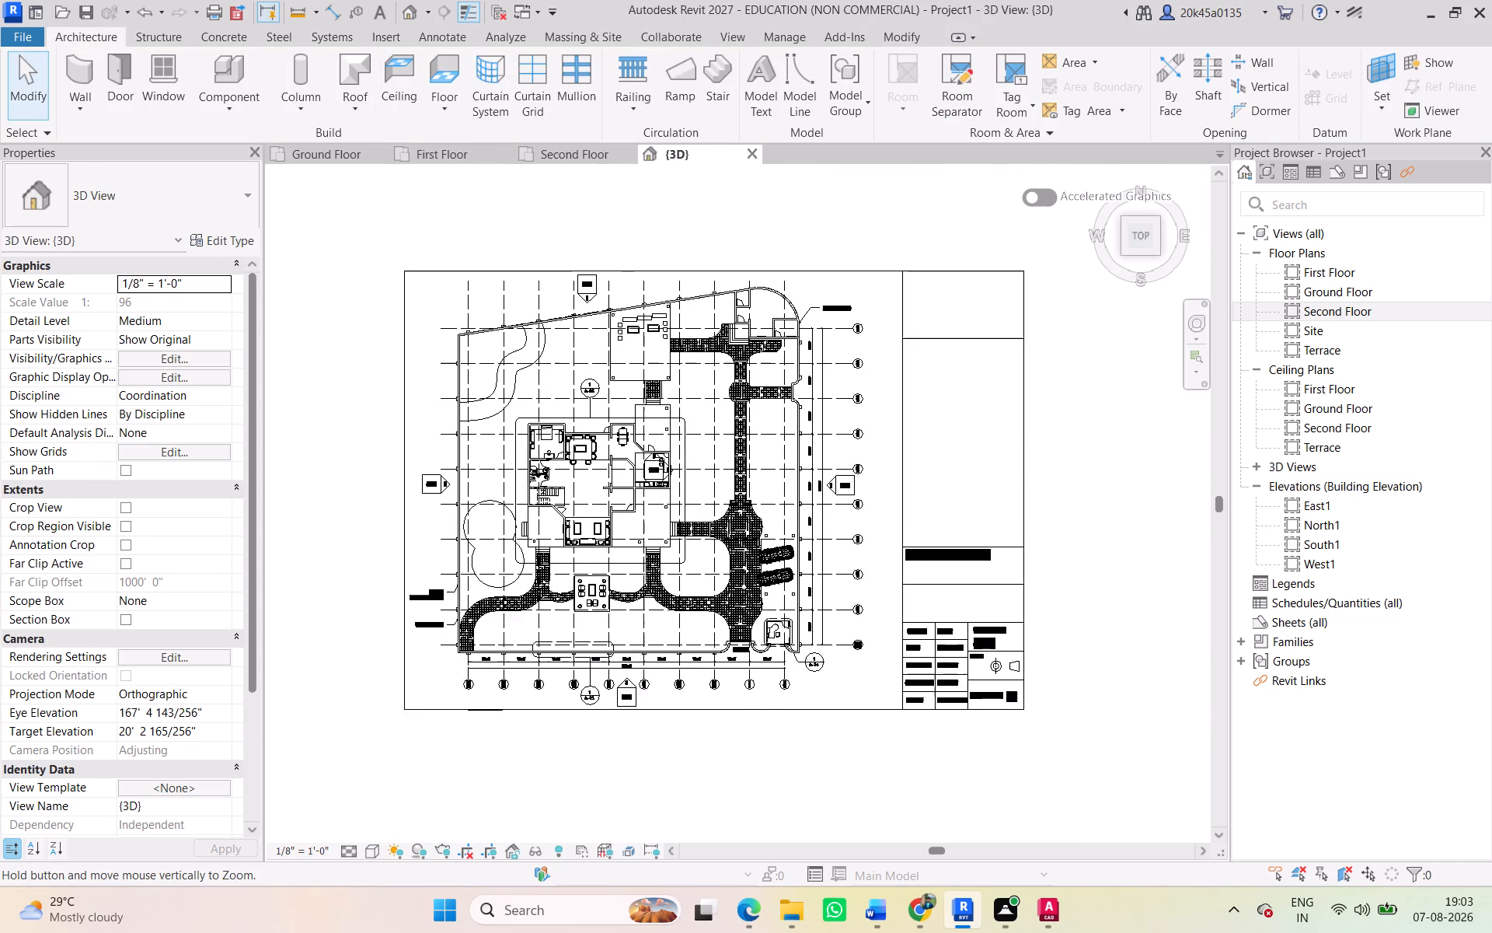
middle_click_drag(816, 687, 823, 645, "ctrl")
middle_click_drag(839, 698, 859, 399, "shift")
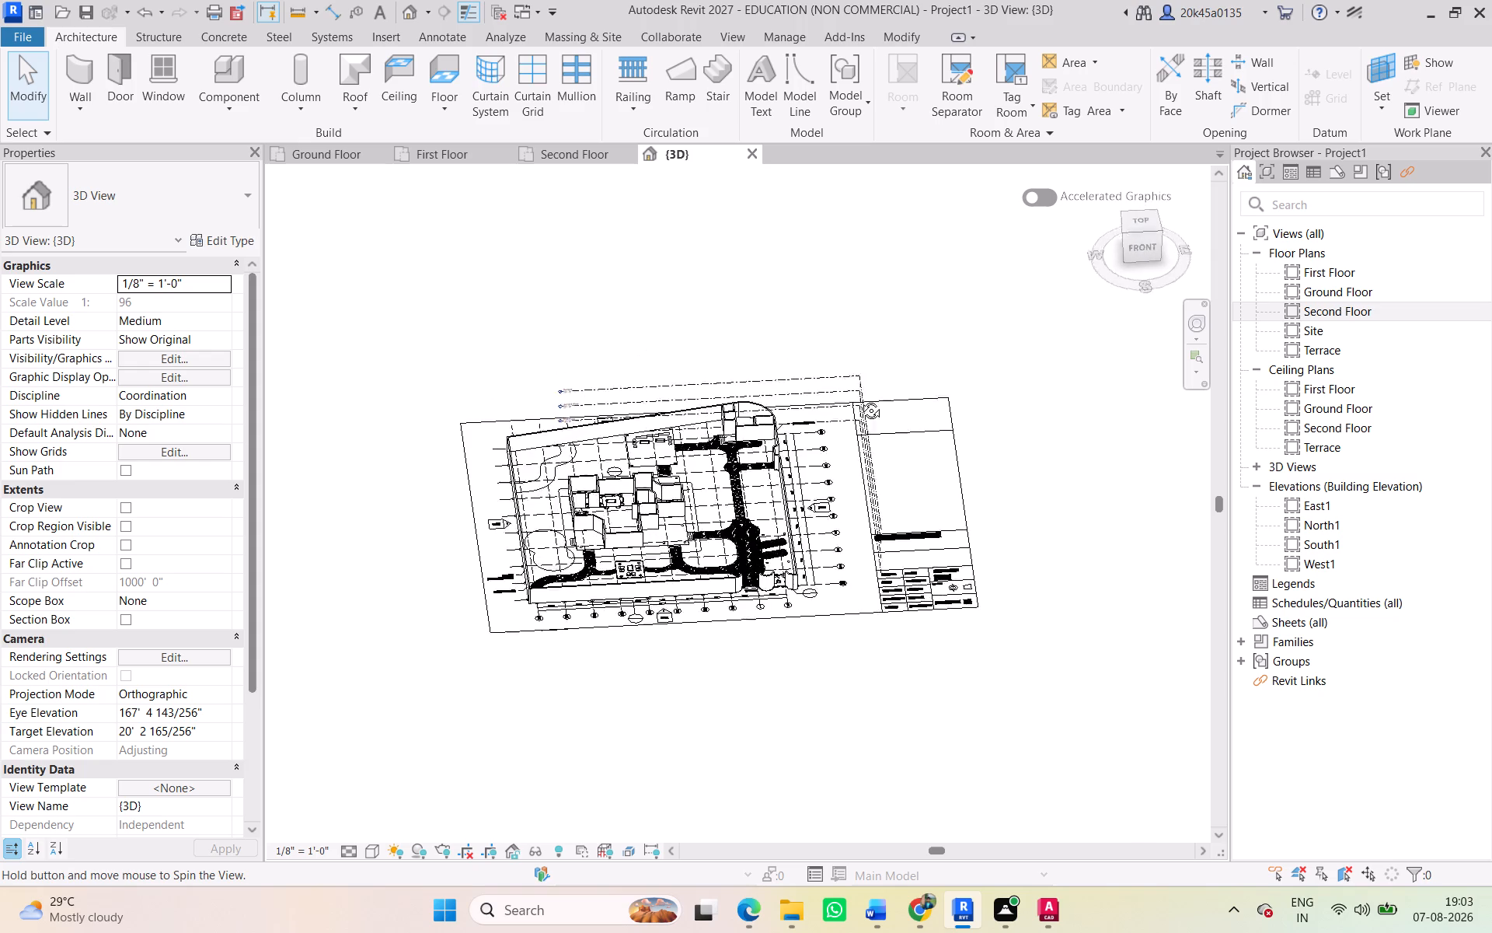
middle_click_drag(859, 399, 865, 297, "shift")
scroll(618, 525, "up", 9)
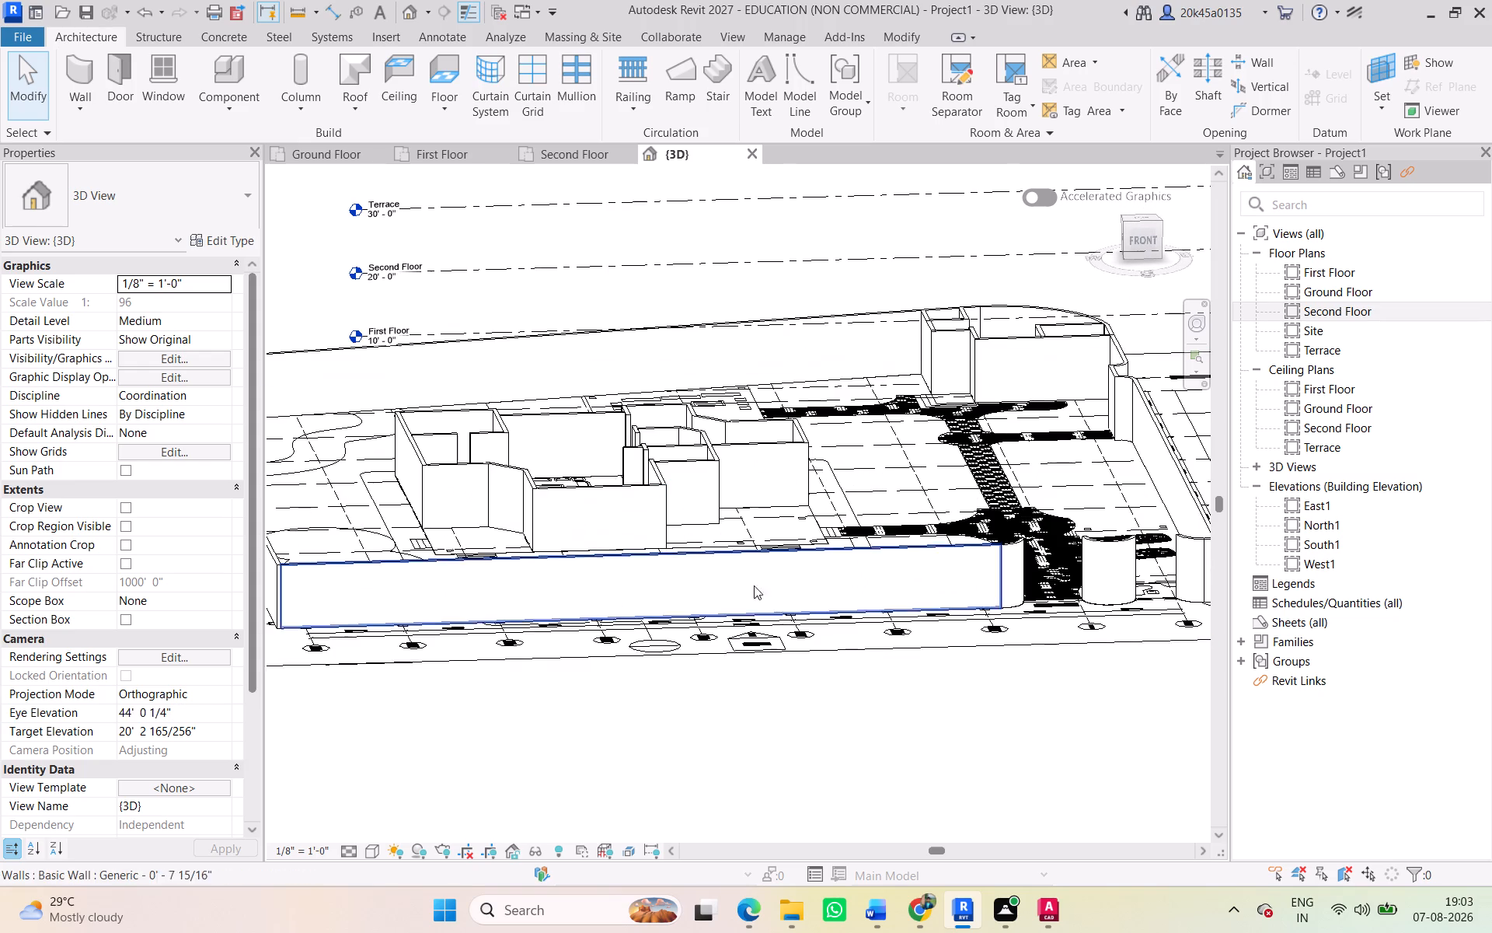
Configure the 3D view with a filled-surface visual style and Fine detail level.
left_click(375, 857)
left_click(377, 837)
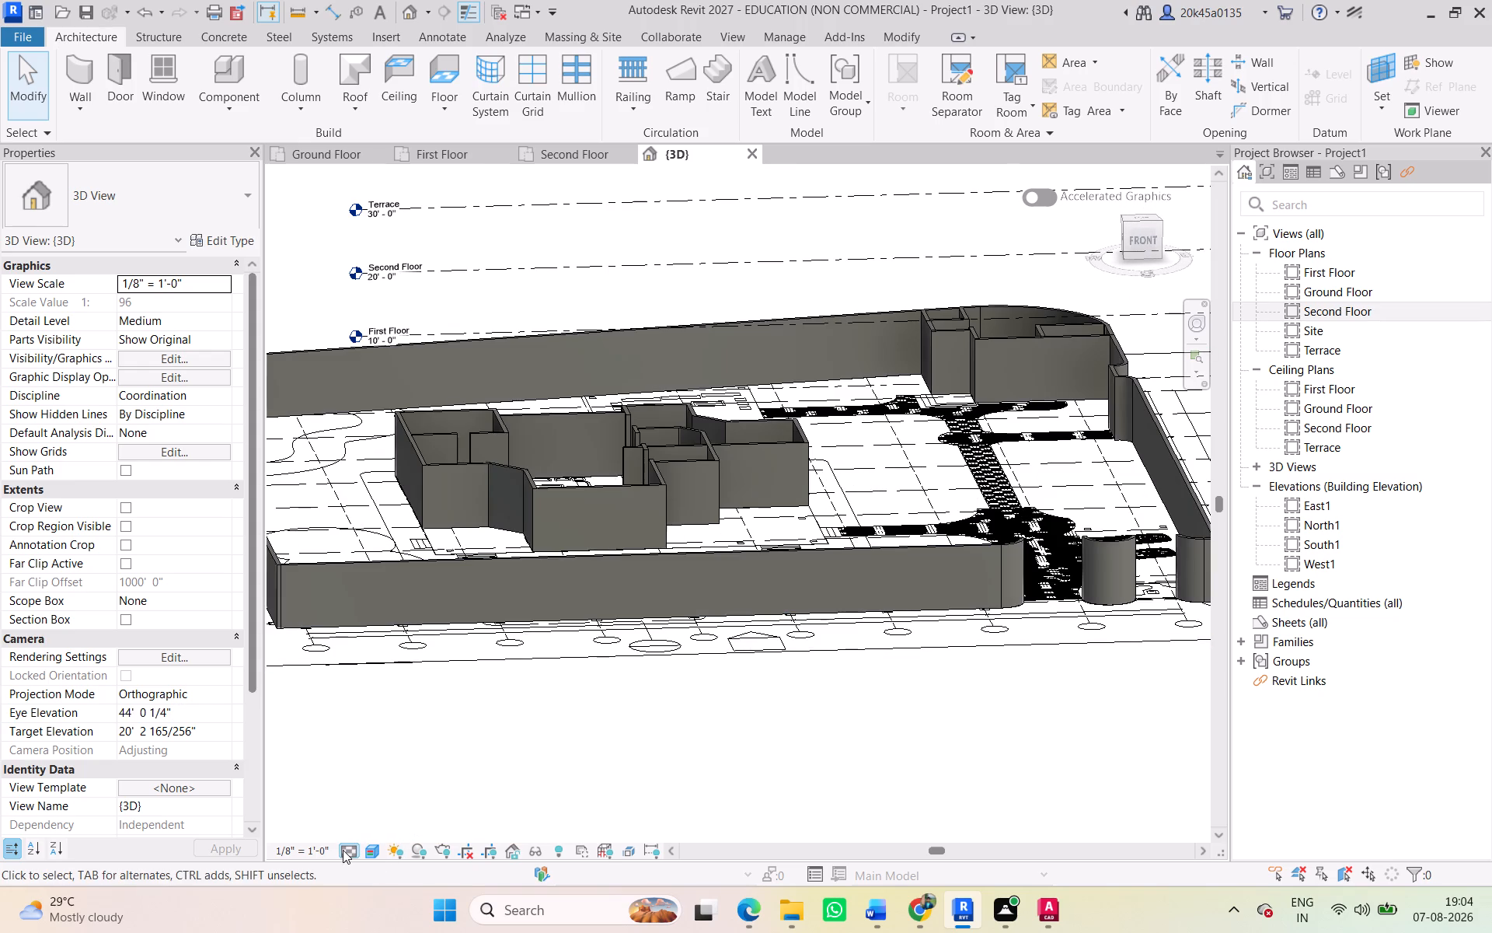
left_click(343, 850)
left_click(355, 829)
Orbit the 3D view to a raised front-right corner angle to examine the house and boundary walls.
left_click(743, 734)
scroll(775, 711, "down", 3)
middle_click_drag(770, 724, 671, 760, "shift")
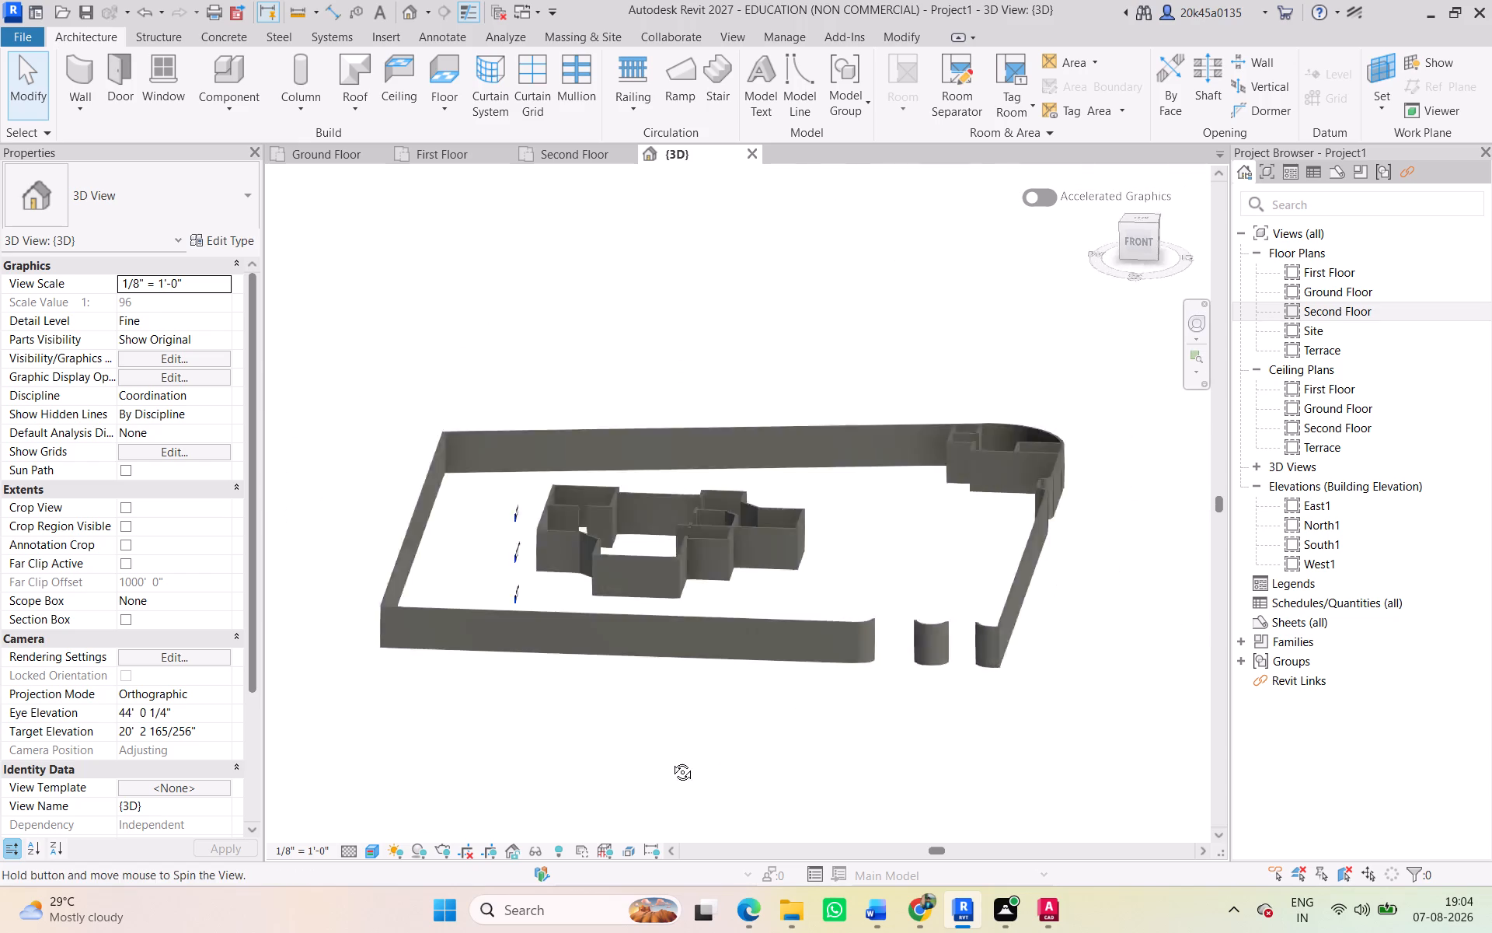
middle_click_drag(671, 760, 608, 767, "shift")
scroll(694, 515, "up", 4)
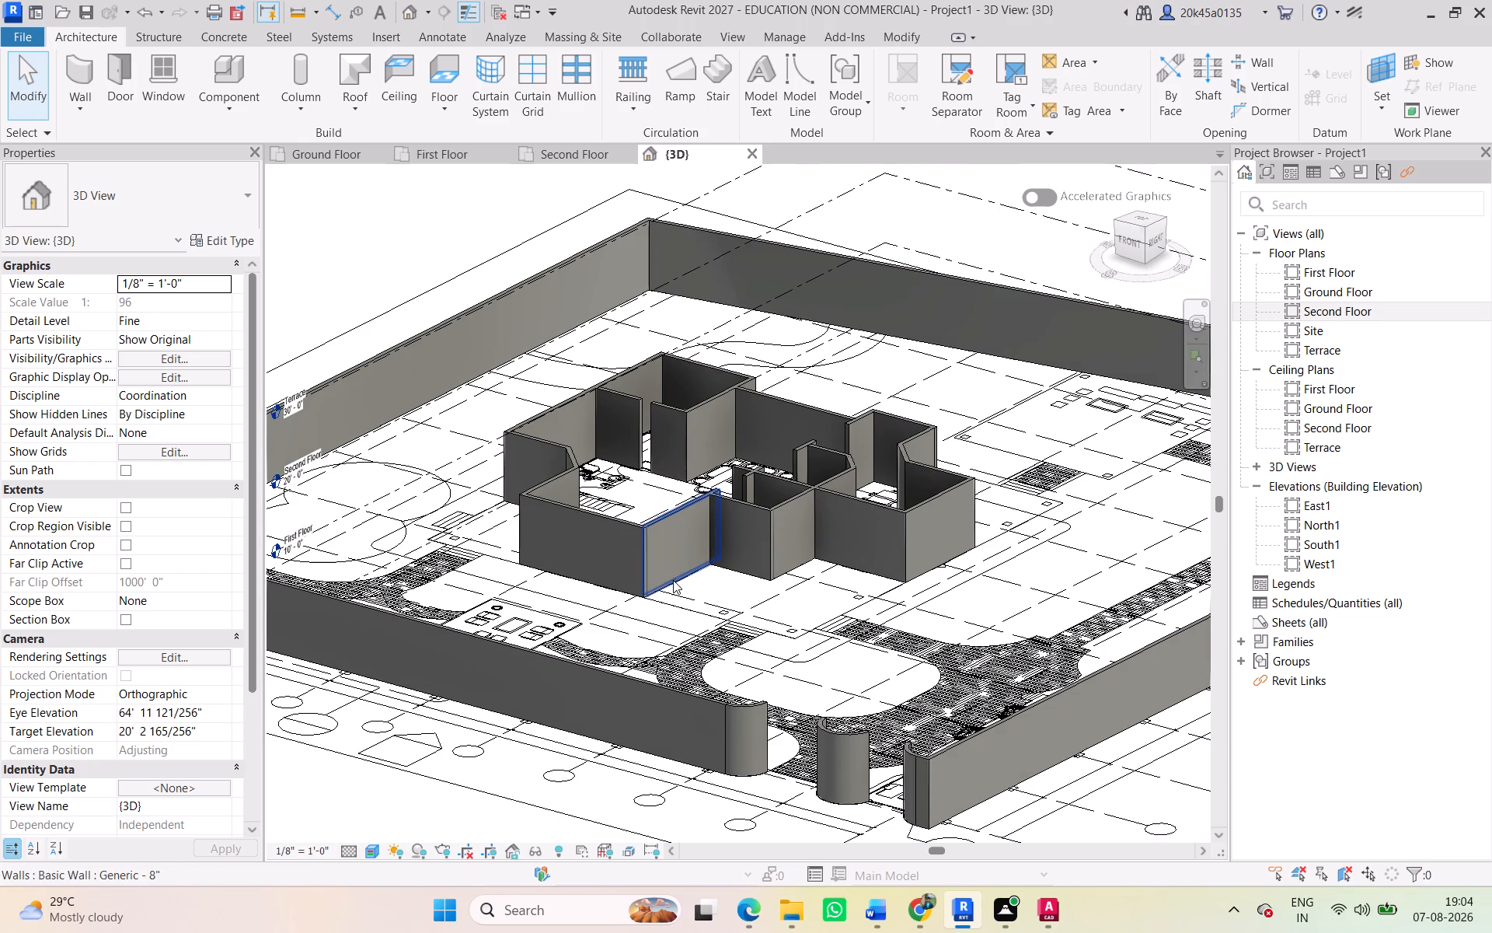
scroll(673, 582, "down", 3)
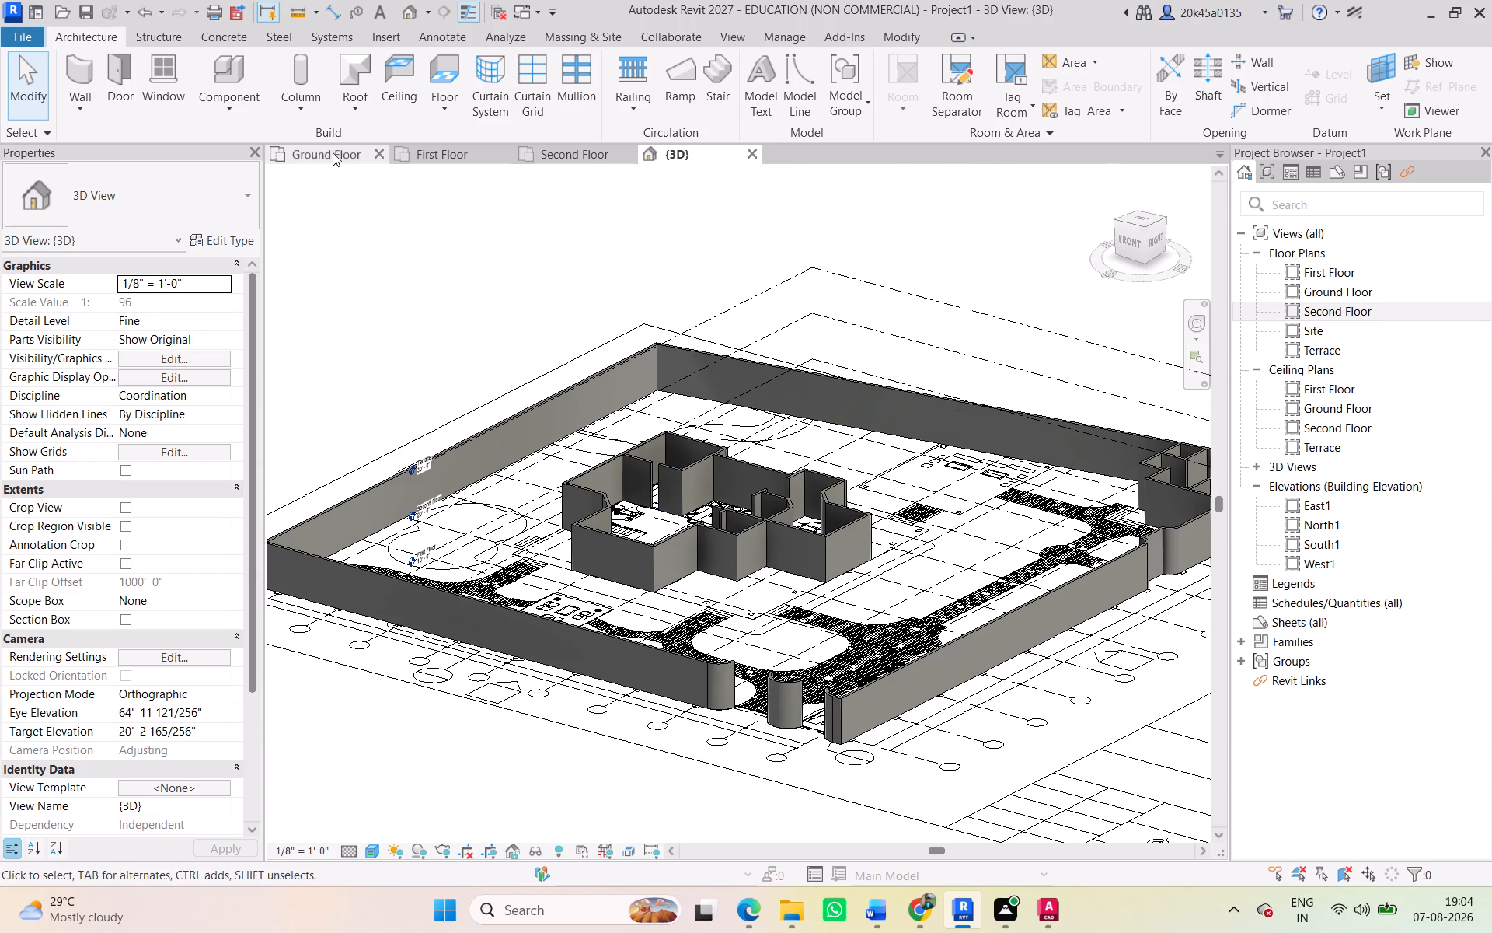
On the Ground Floor plan, delete the bedroom's southeast wall segment and extend the remaining south wall to the bedroom's east wall.
left_click(333, 152)
scroll(651, 491, "up", 10)
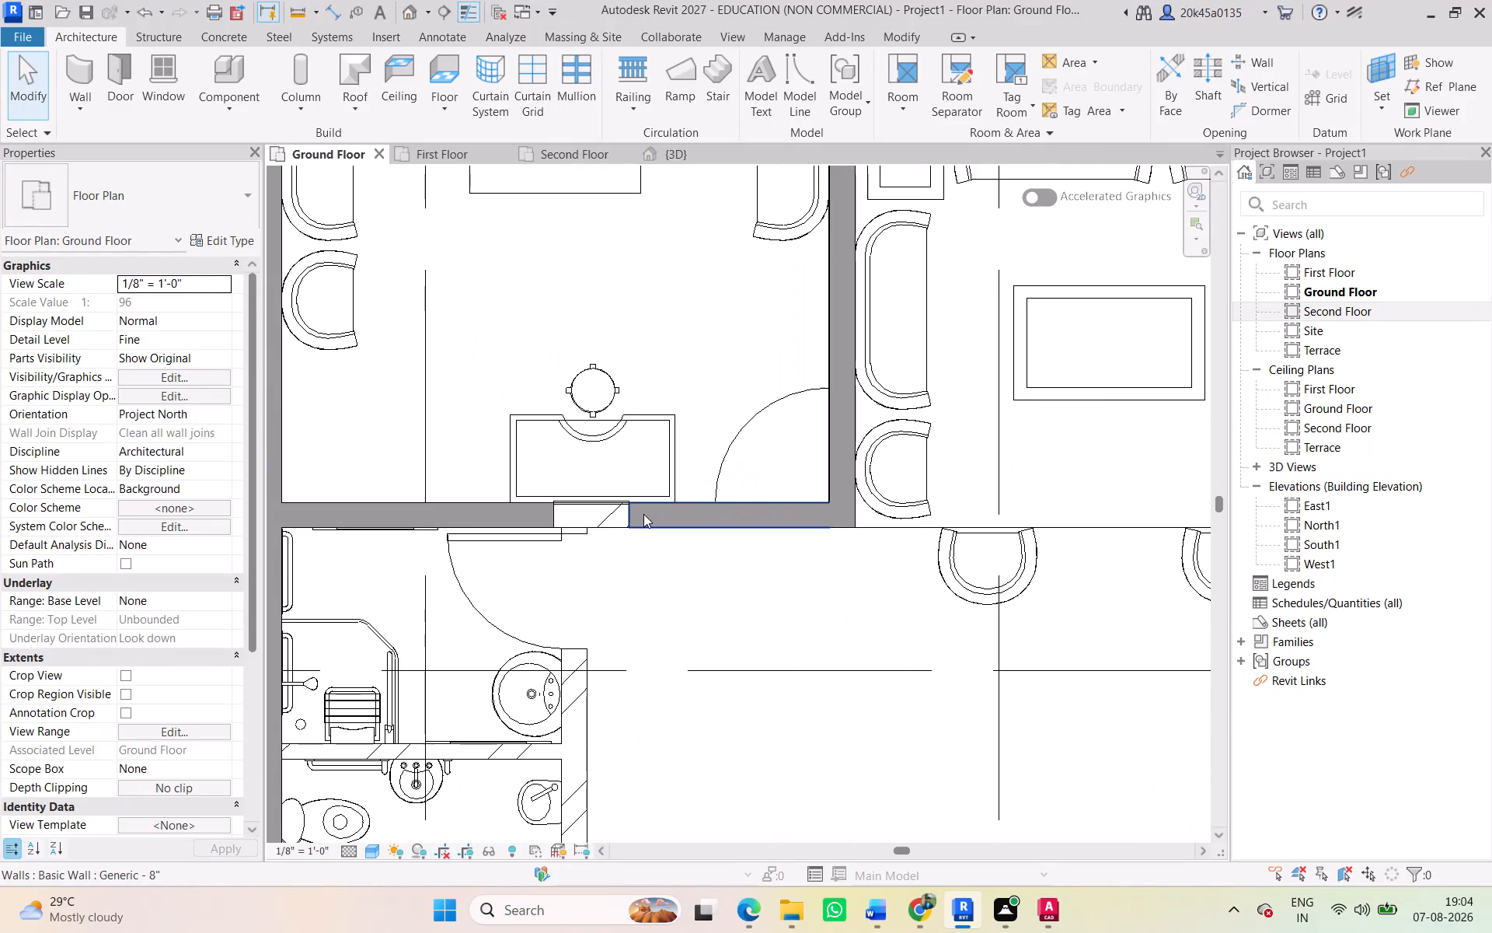
left_click(643, 514)
key("Delete")
left_click(487, 522)
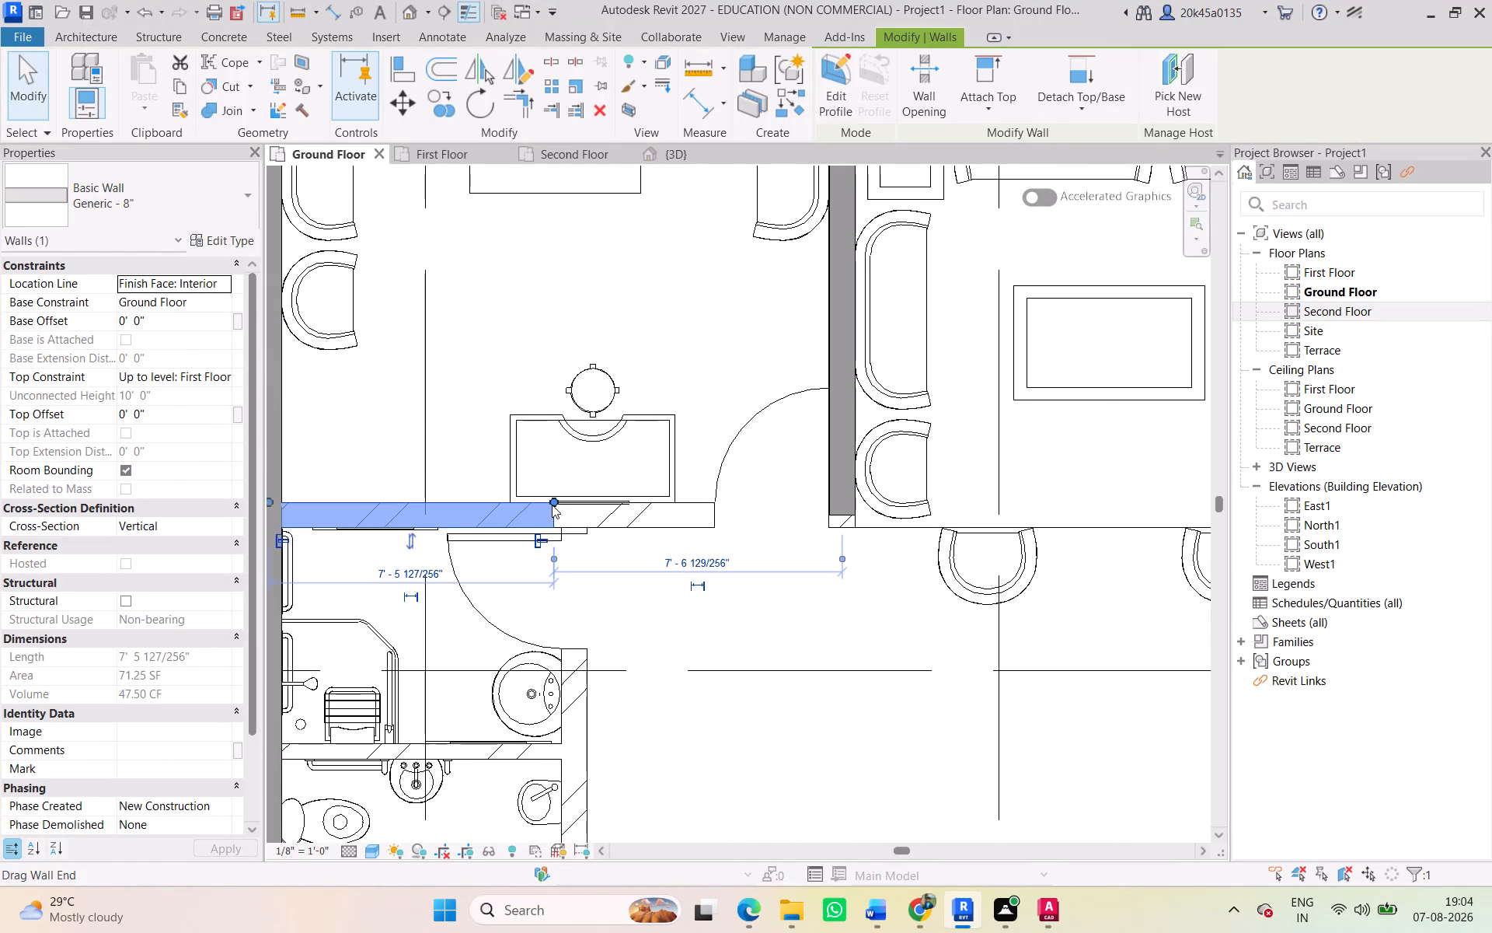
left_click_drag(552, 502, 853, 512)
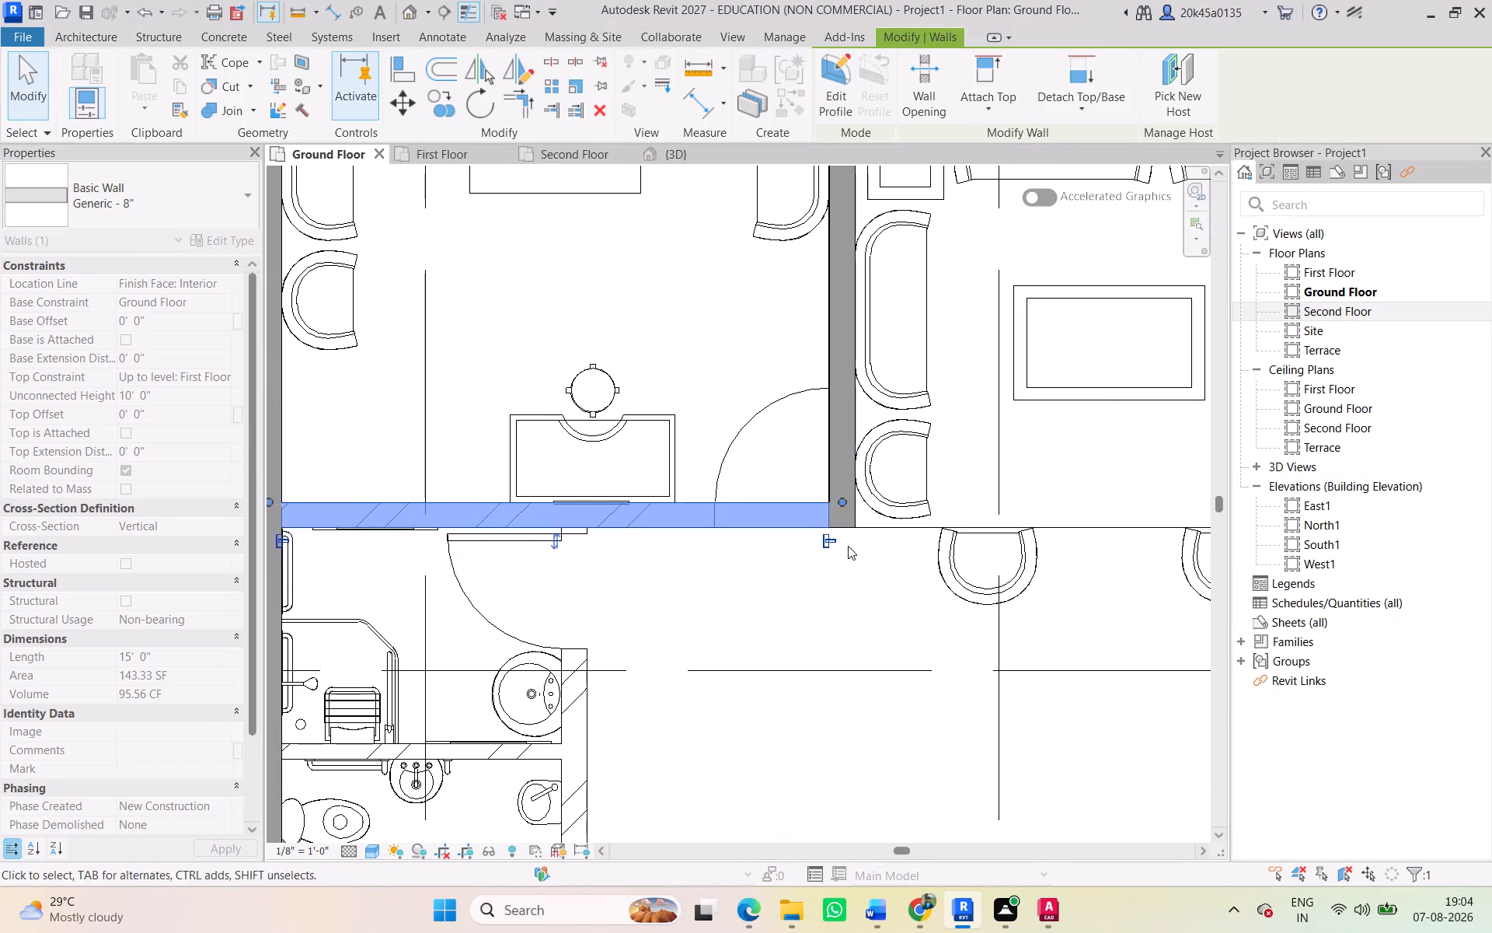
scroll(845, 550, "down", 9)
middle_click_drag(828, 553, 699, 497)
middle_click_drag(972, 454, 891, 383)
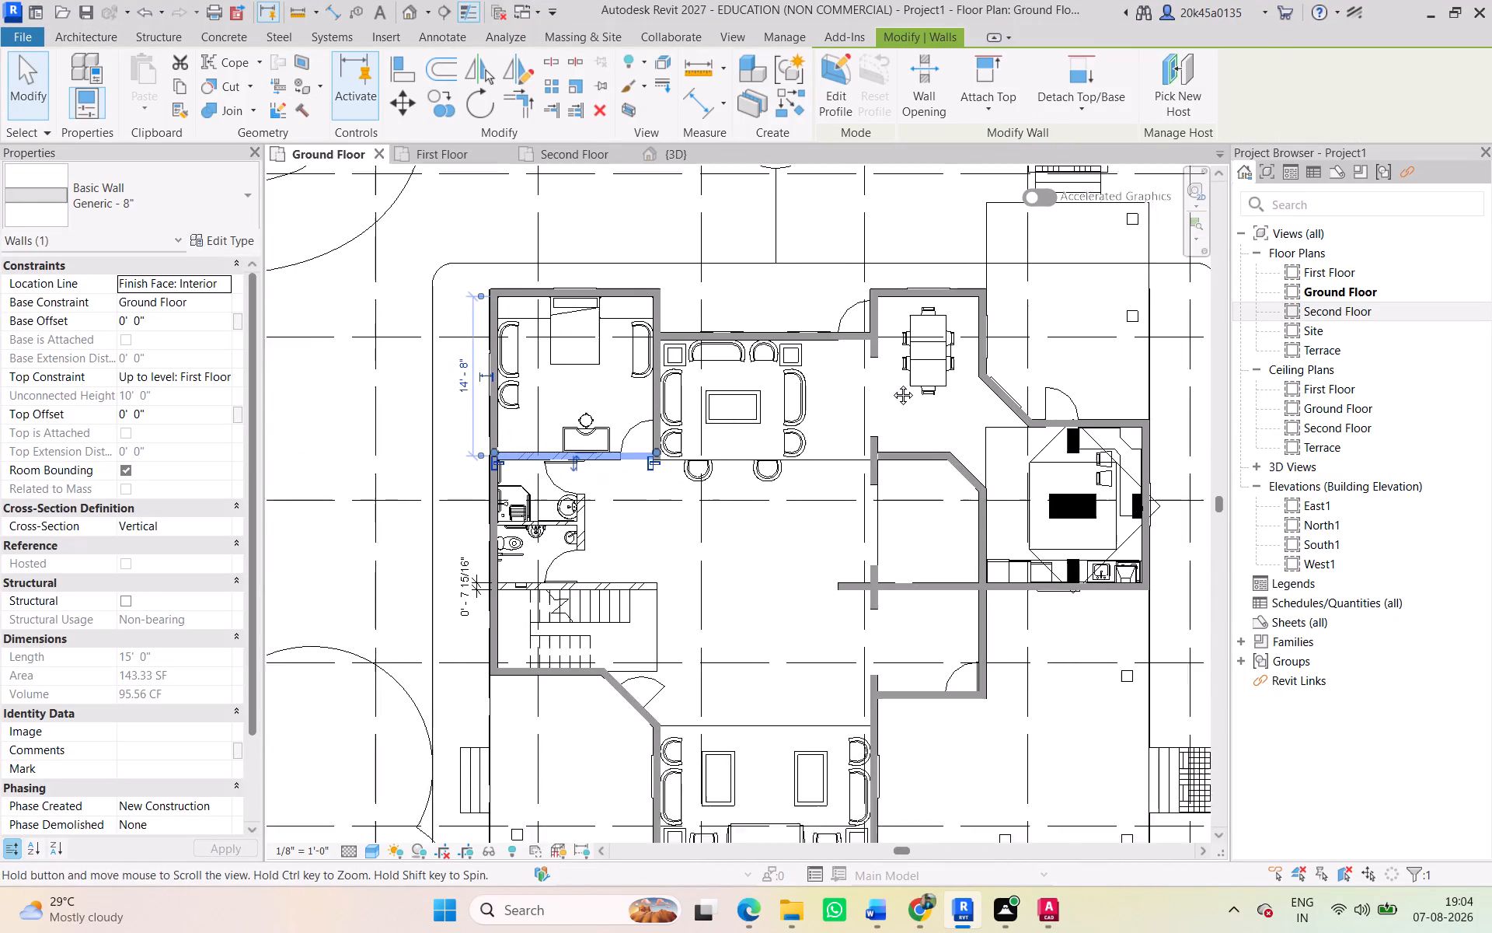
middle_click_drag(891, 383, 883, 366)
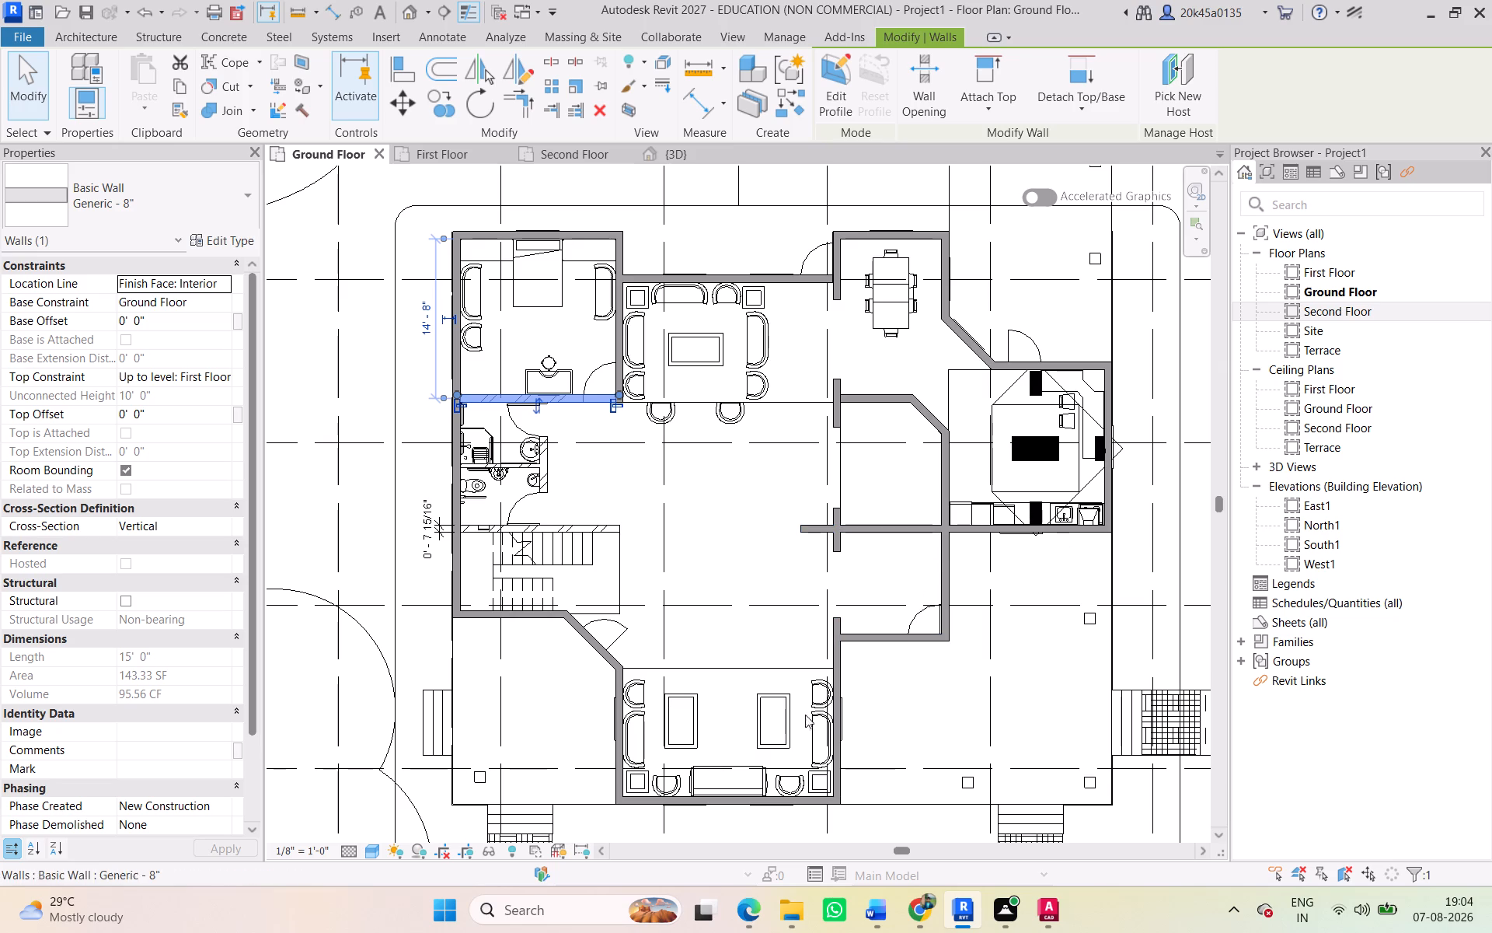
left_click(370, 515)
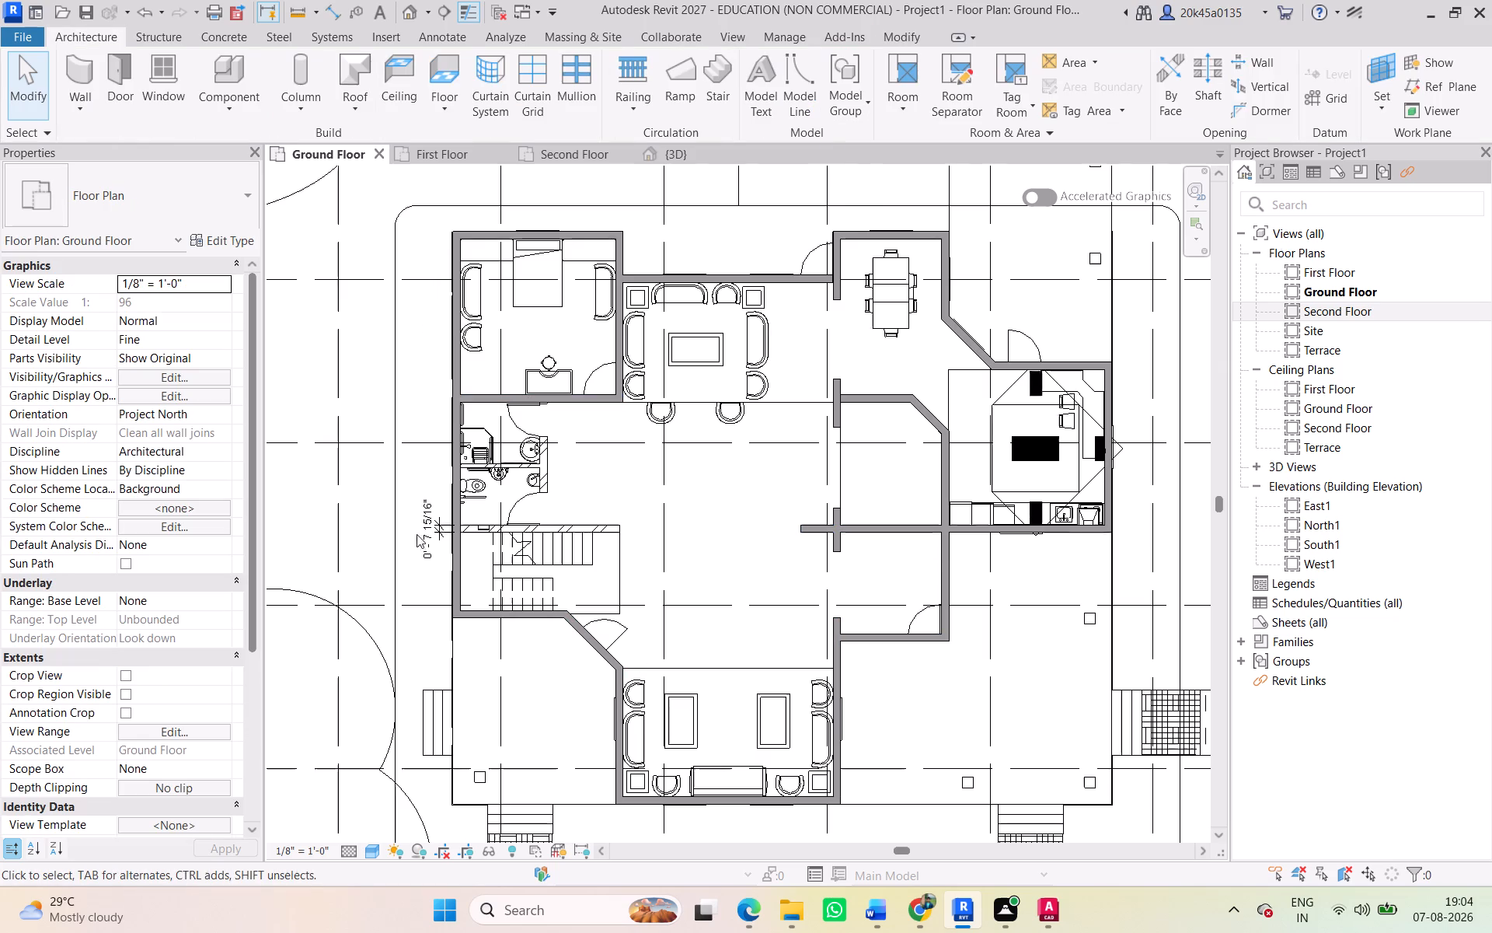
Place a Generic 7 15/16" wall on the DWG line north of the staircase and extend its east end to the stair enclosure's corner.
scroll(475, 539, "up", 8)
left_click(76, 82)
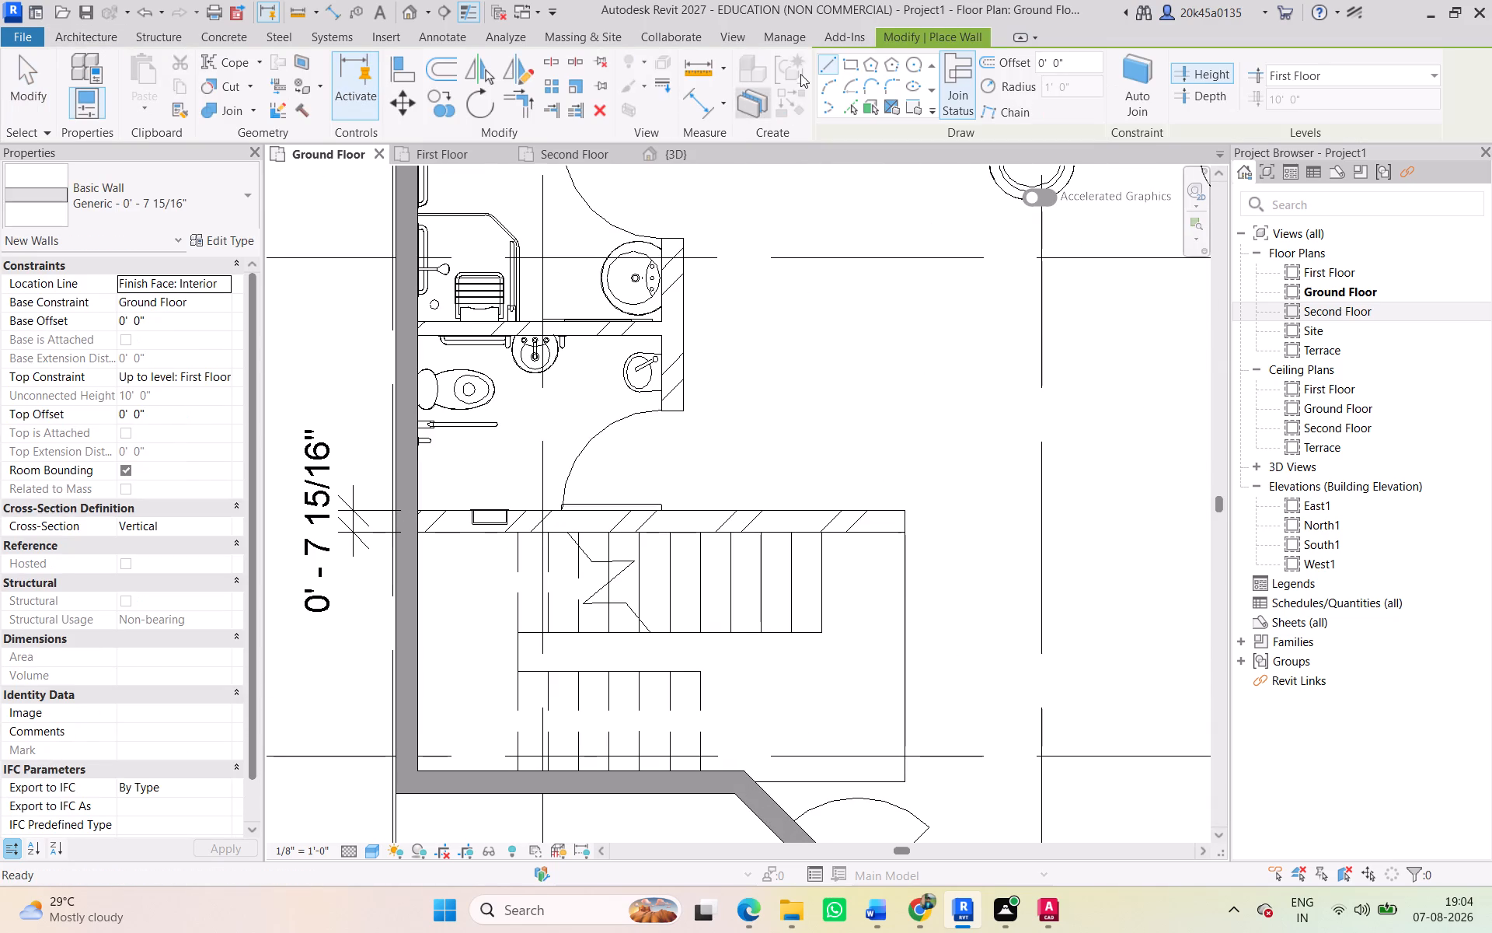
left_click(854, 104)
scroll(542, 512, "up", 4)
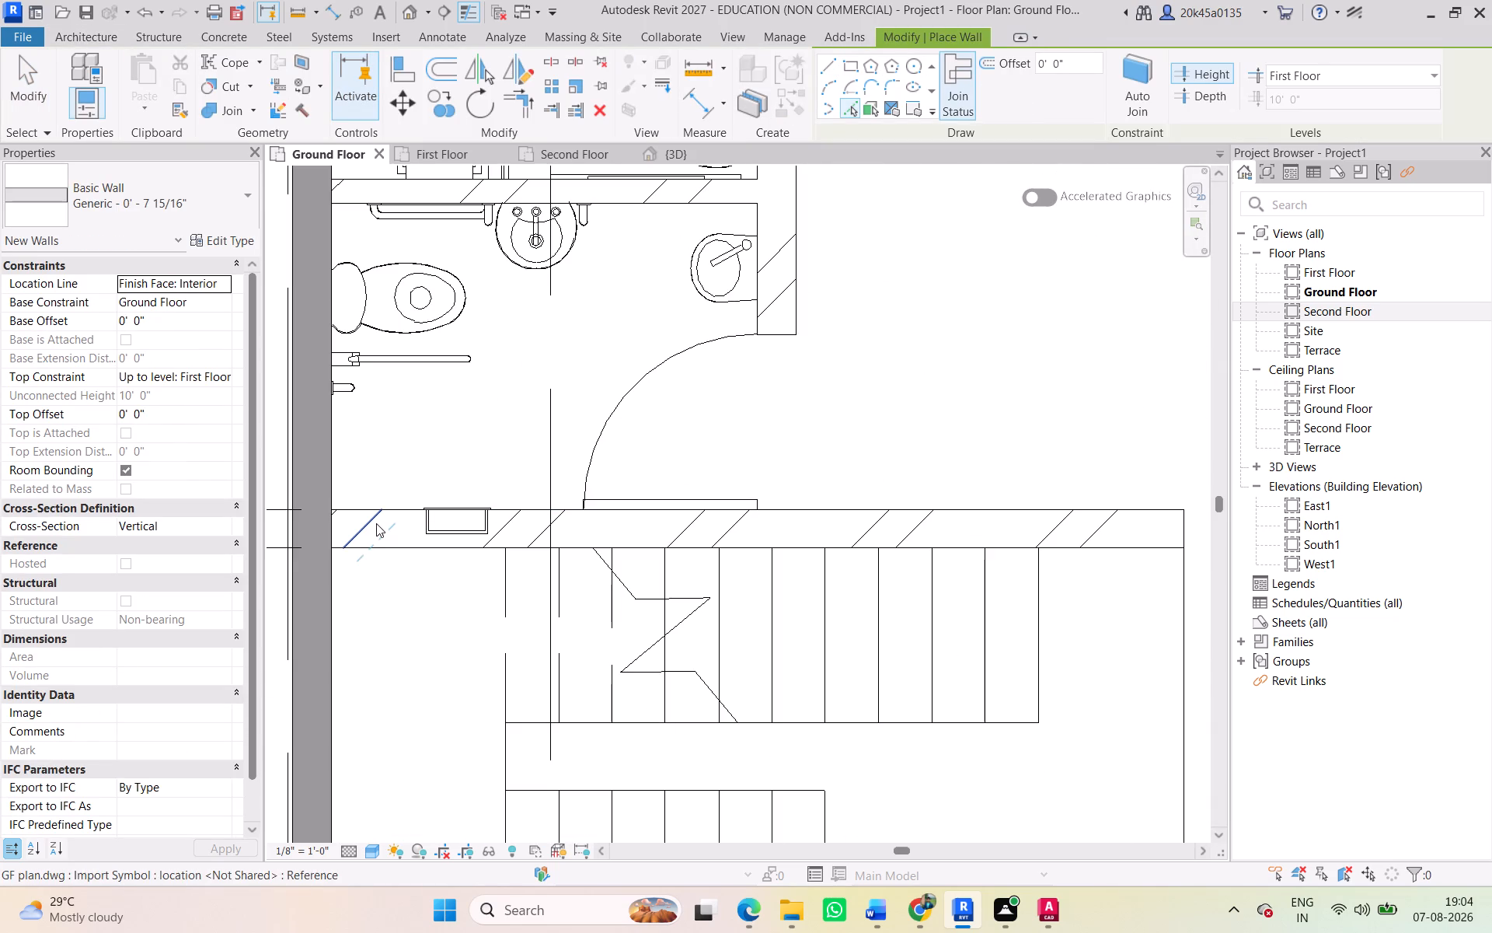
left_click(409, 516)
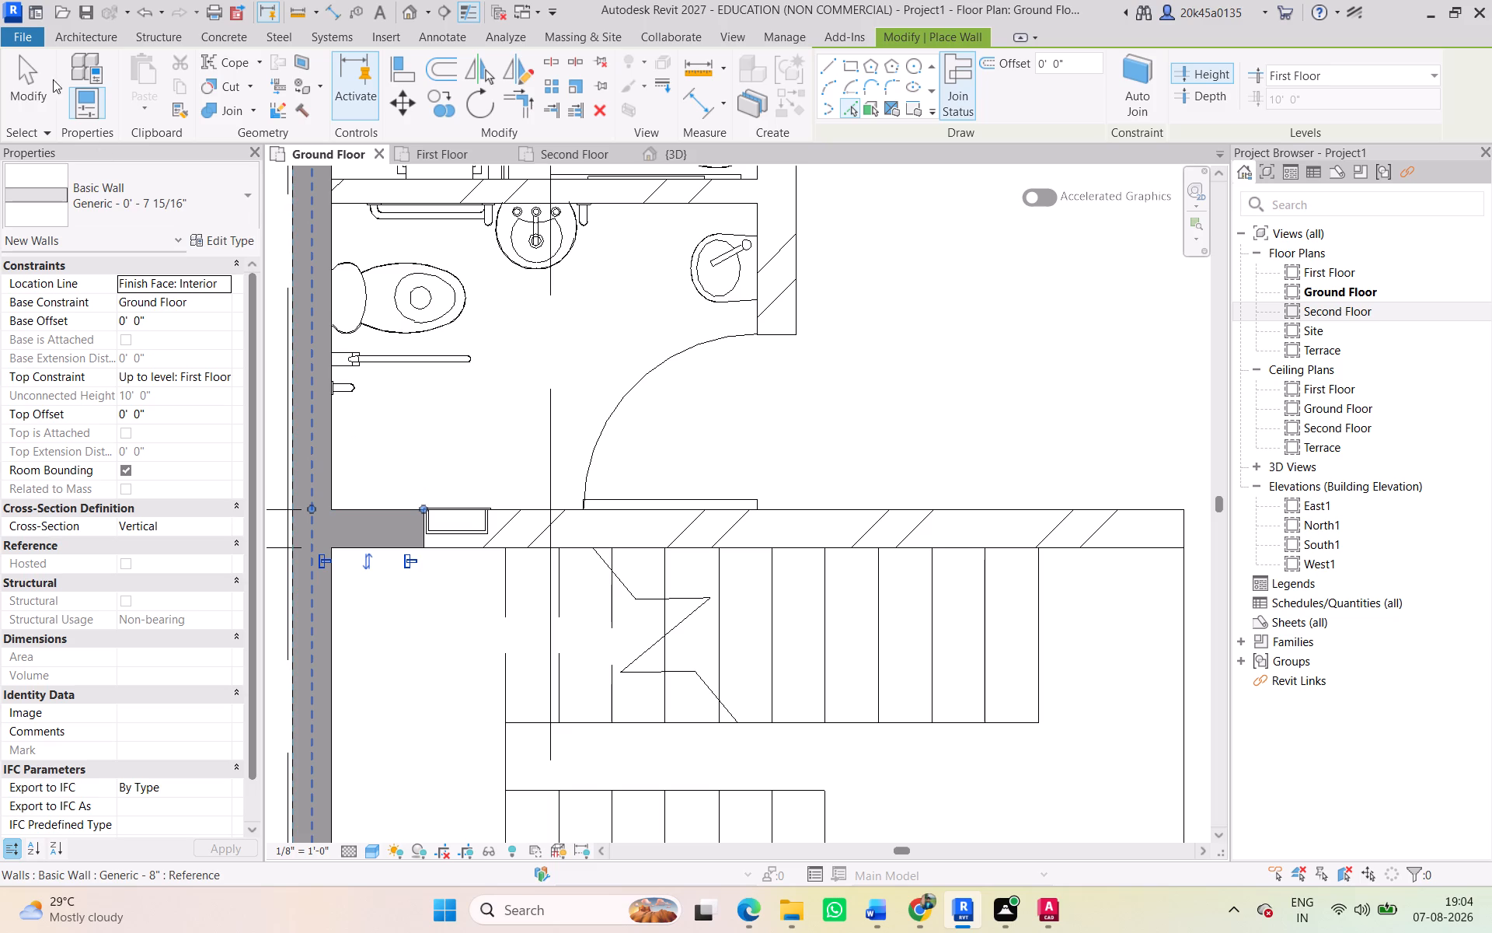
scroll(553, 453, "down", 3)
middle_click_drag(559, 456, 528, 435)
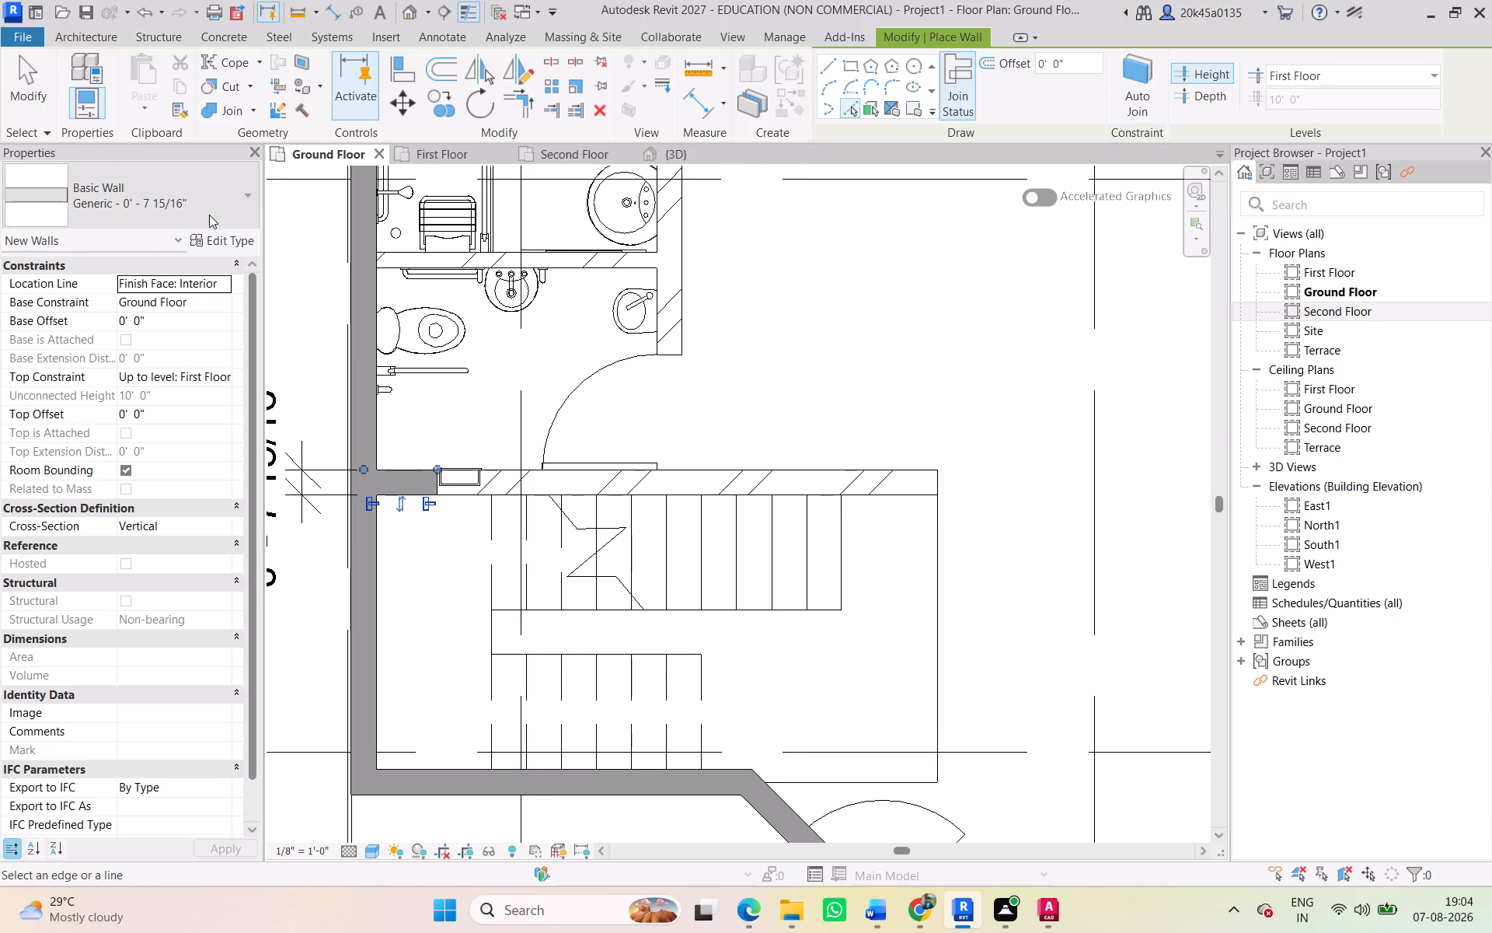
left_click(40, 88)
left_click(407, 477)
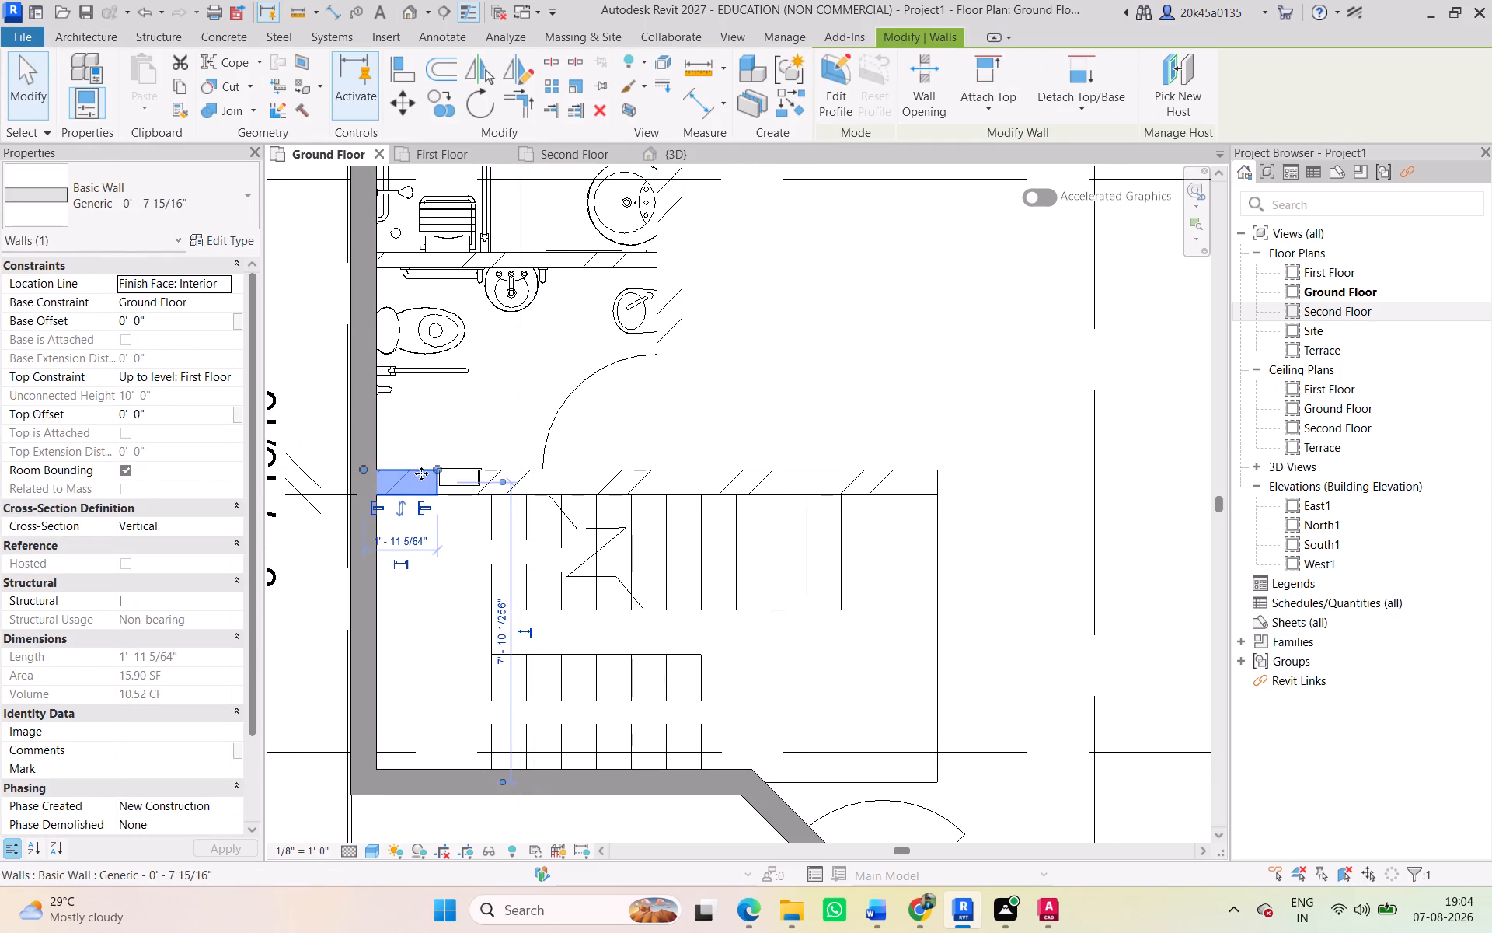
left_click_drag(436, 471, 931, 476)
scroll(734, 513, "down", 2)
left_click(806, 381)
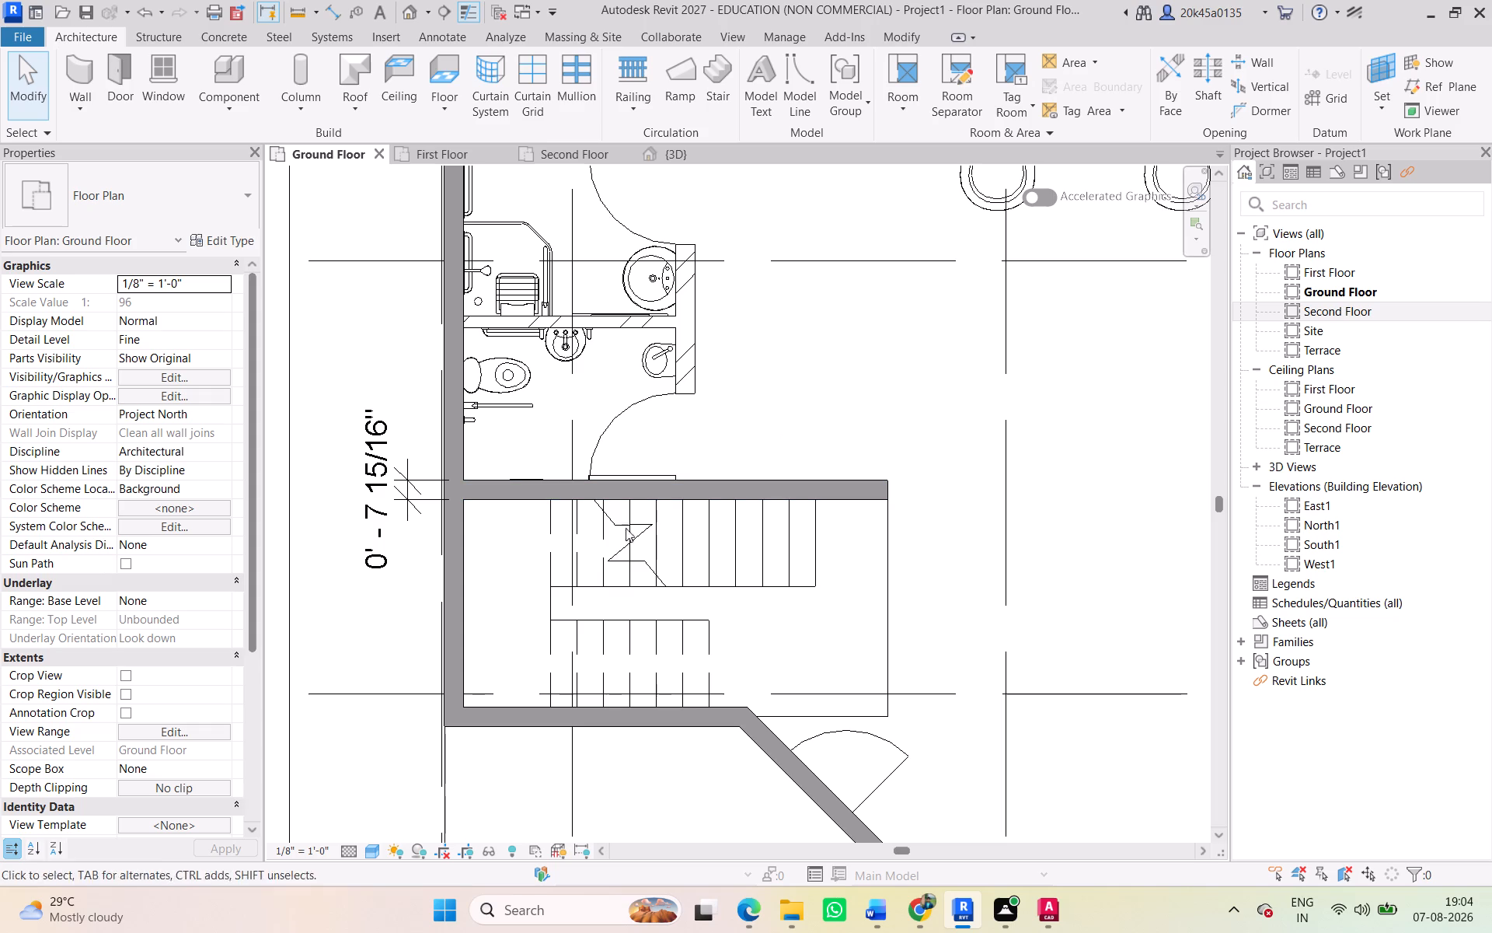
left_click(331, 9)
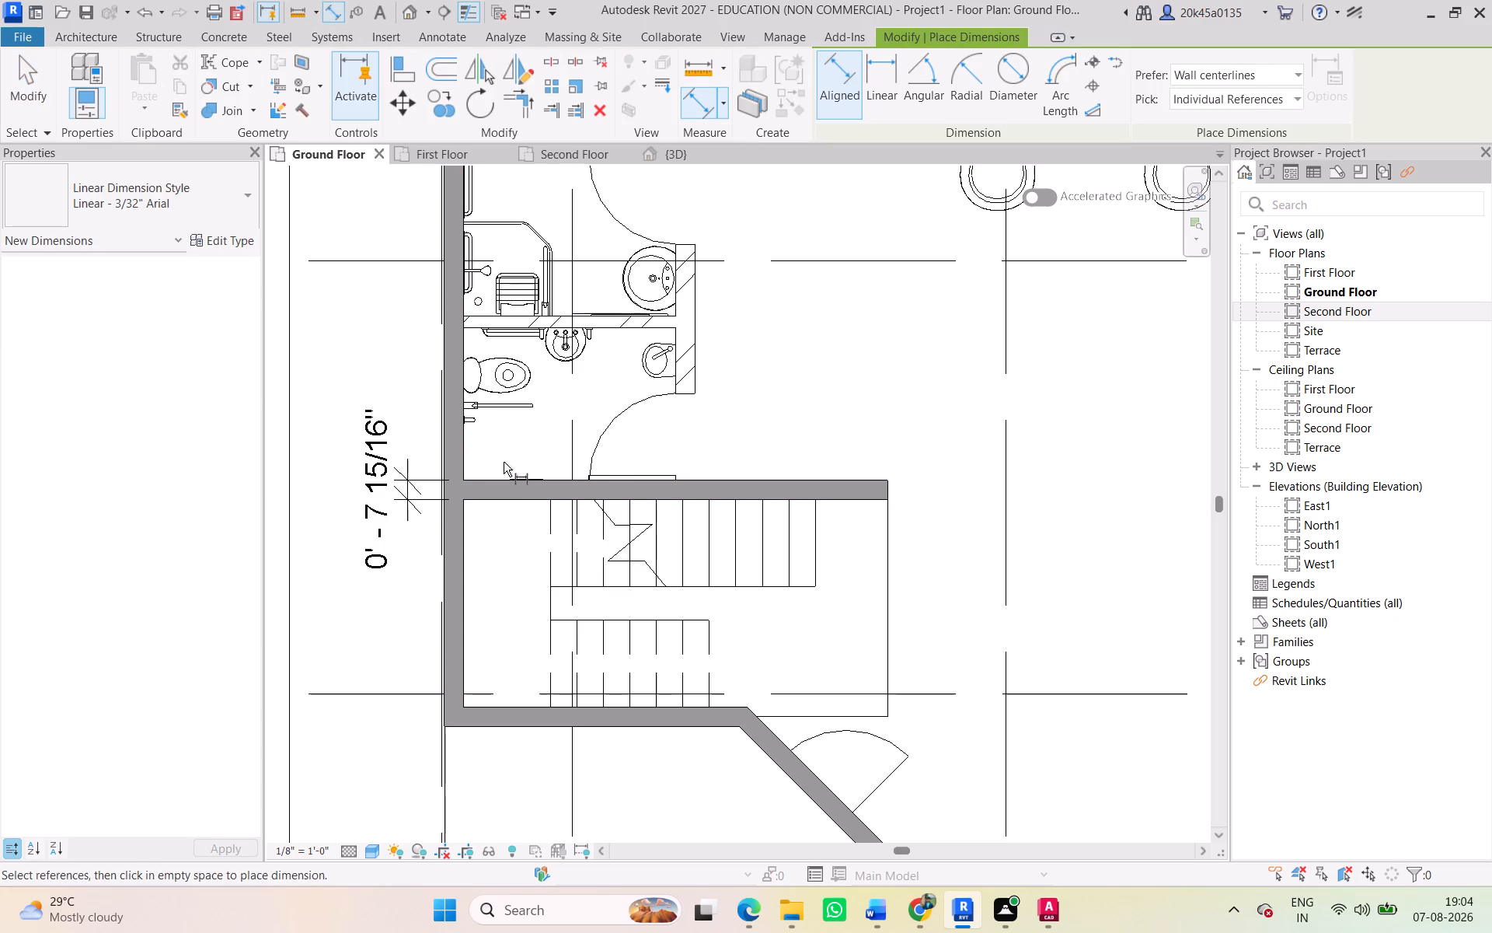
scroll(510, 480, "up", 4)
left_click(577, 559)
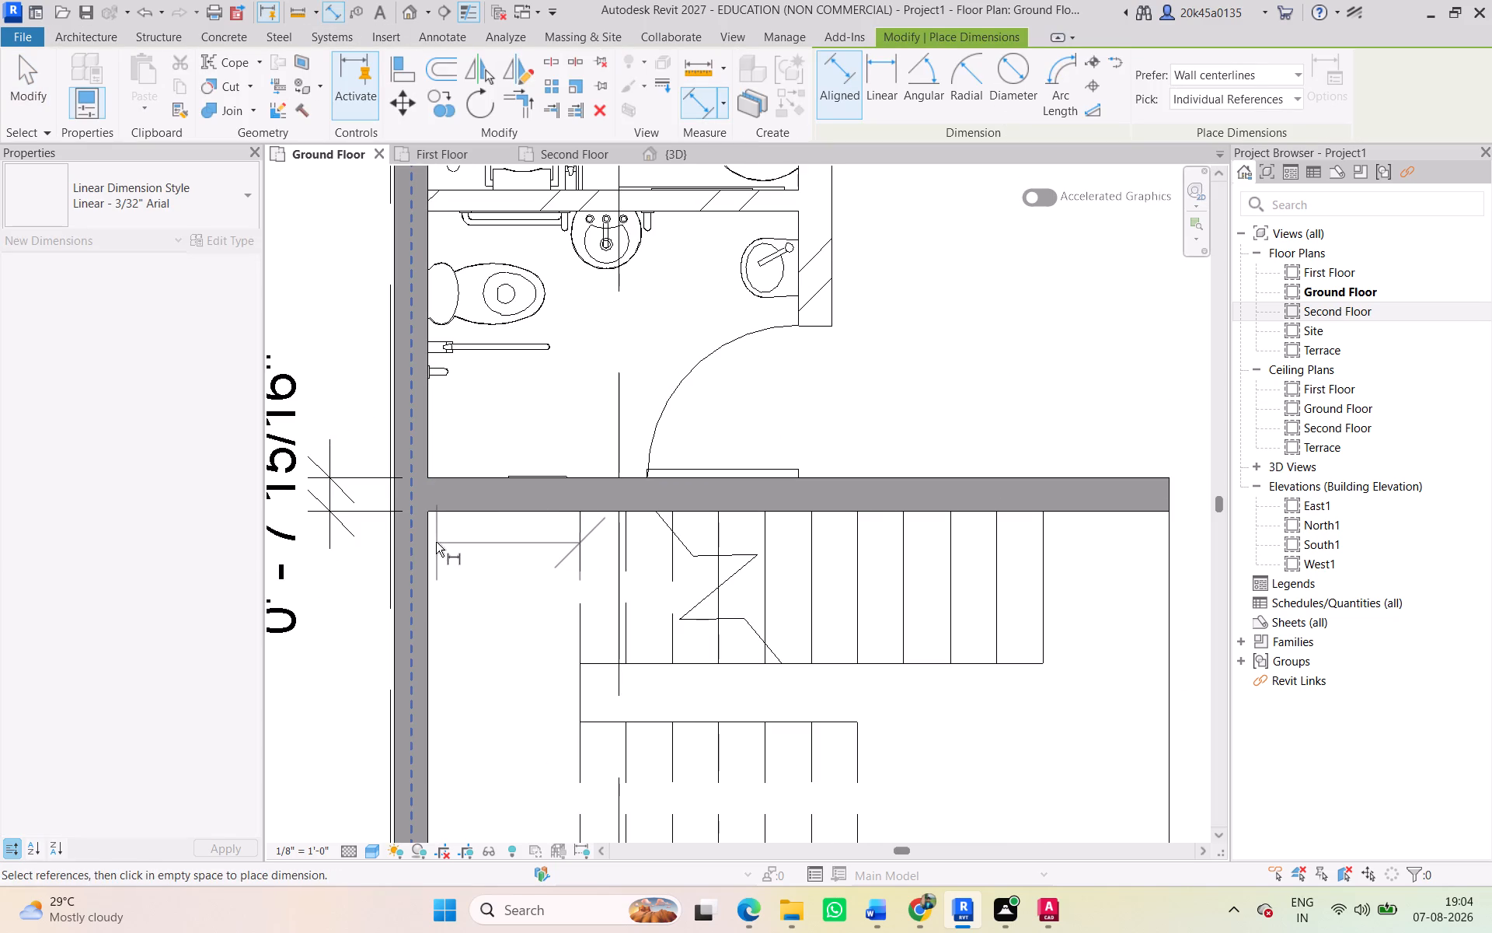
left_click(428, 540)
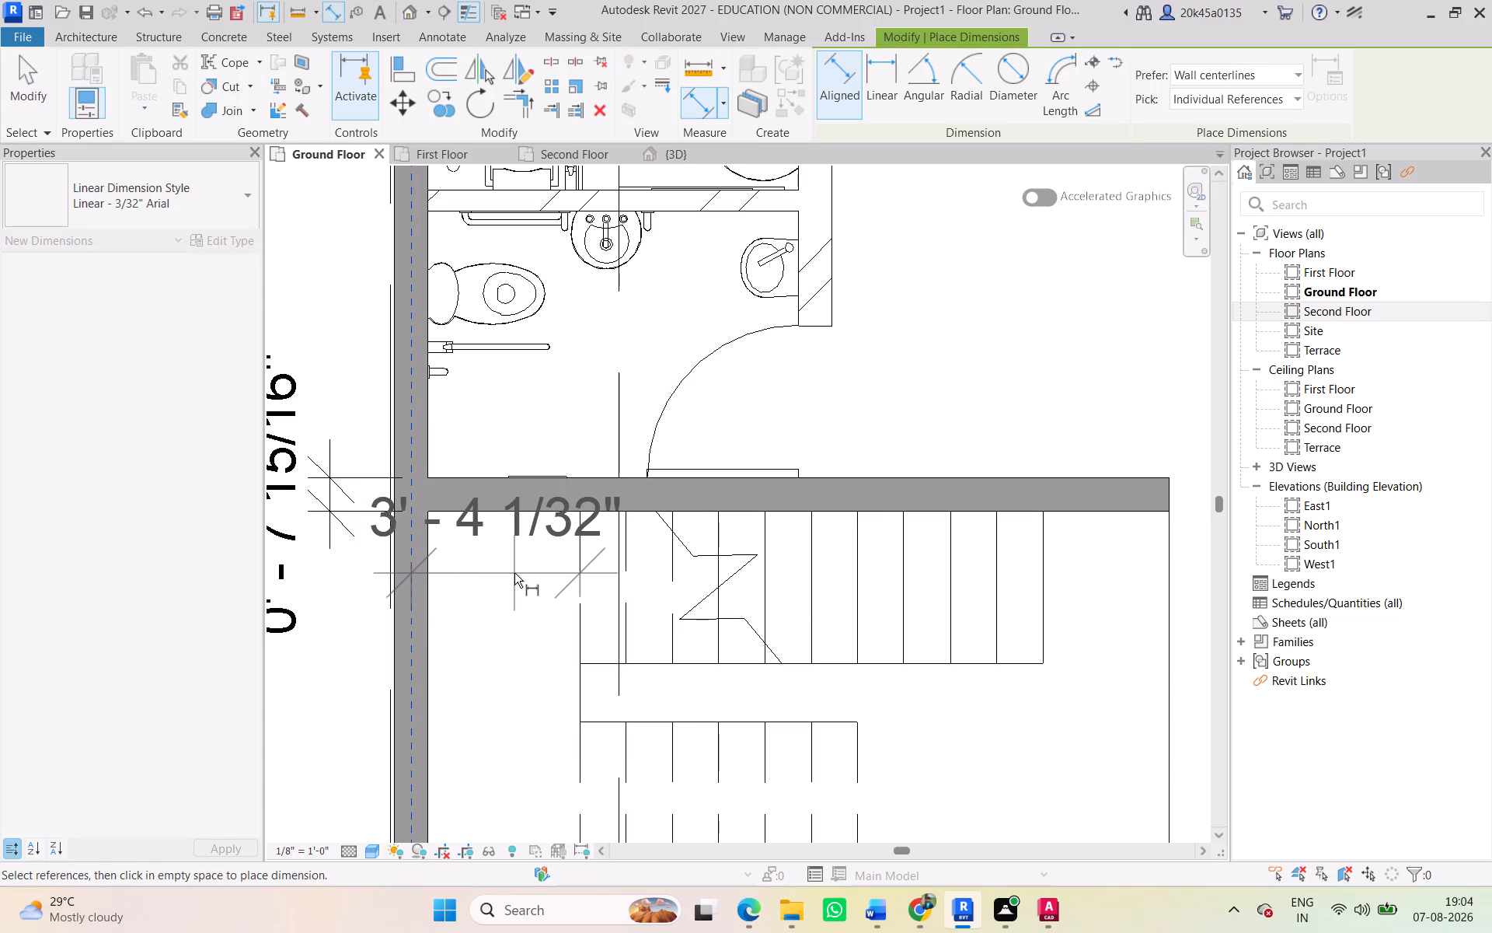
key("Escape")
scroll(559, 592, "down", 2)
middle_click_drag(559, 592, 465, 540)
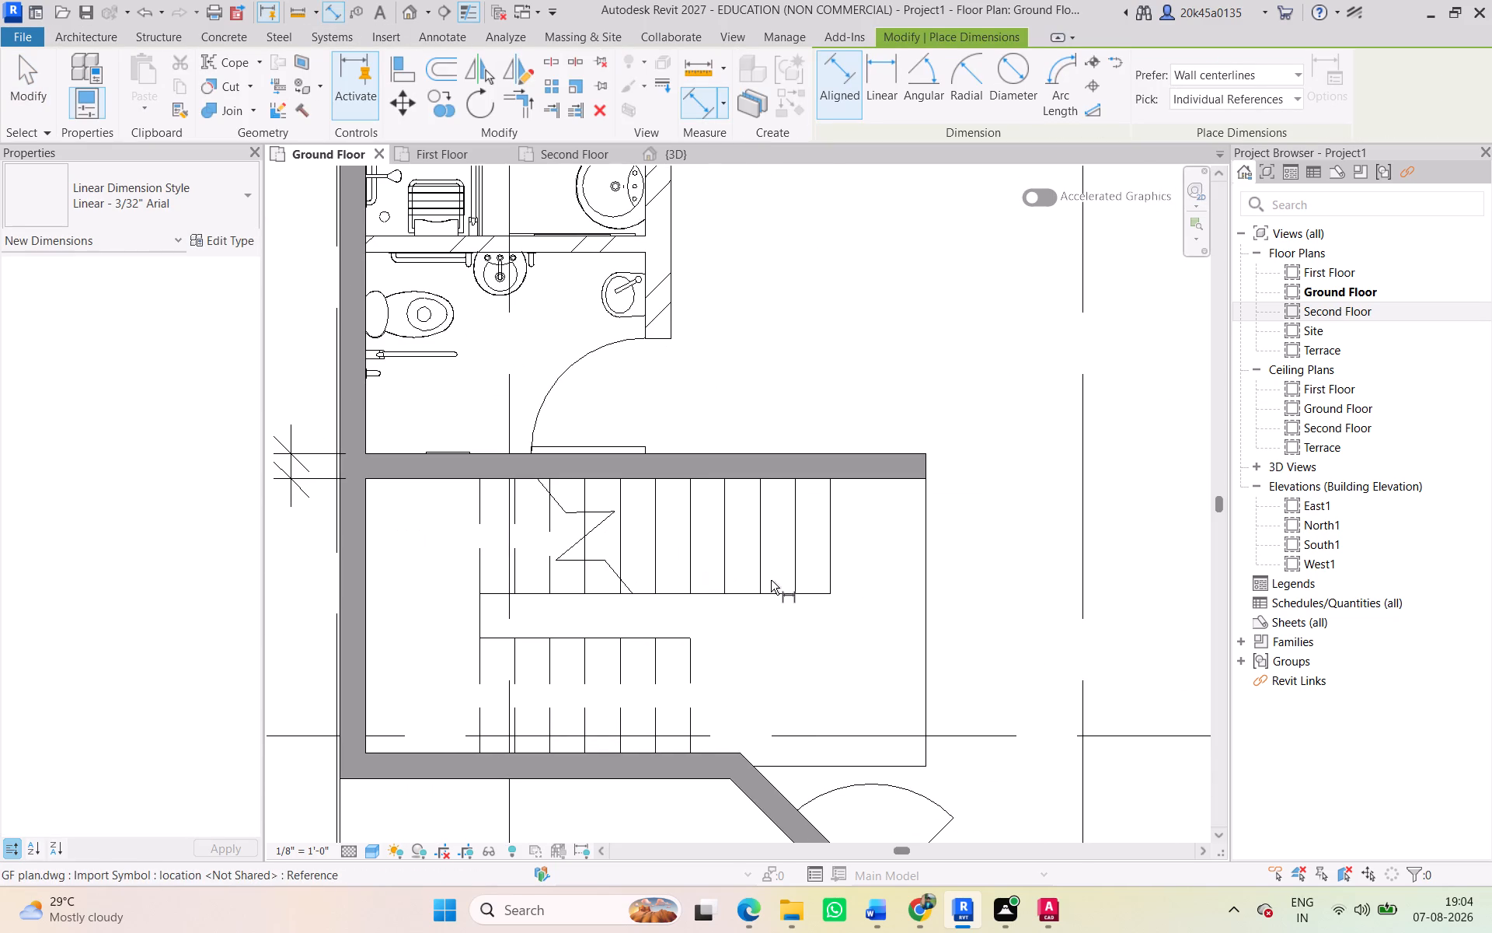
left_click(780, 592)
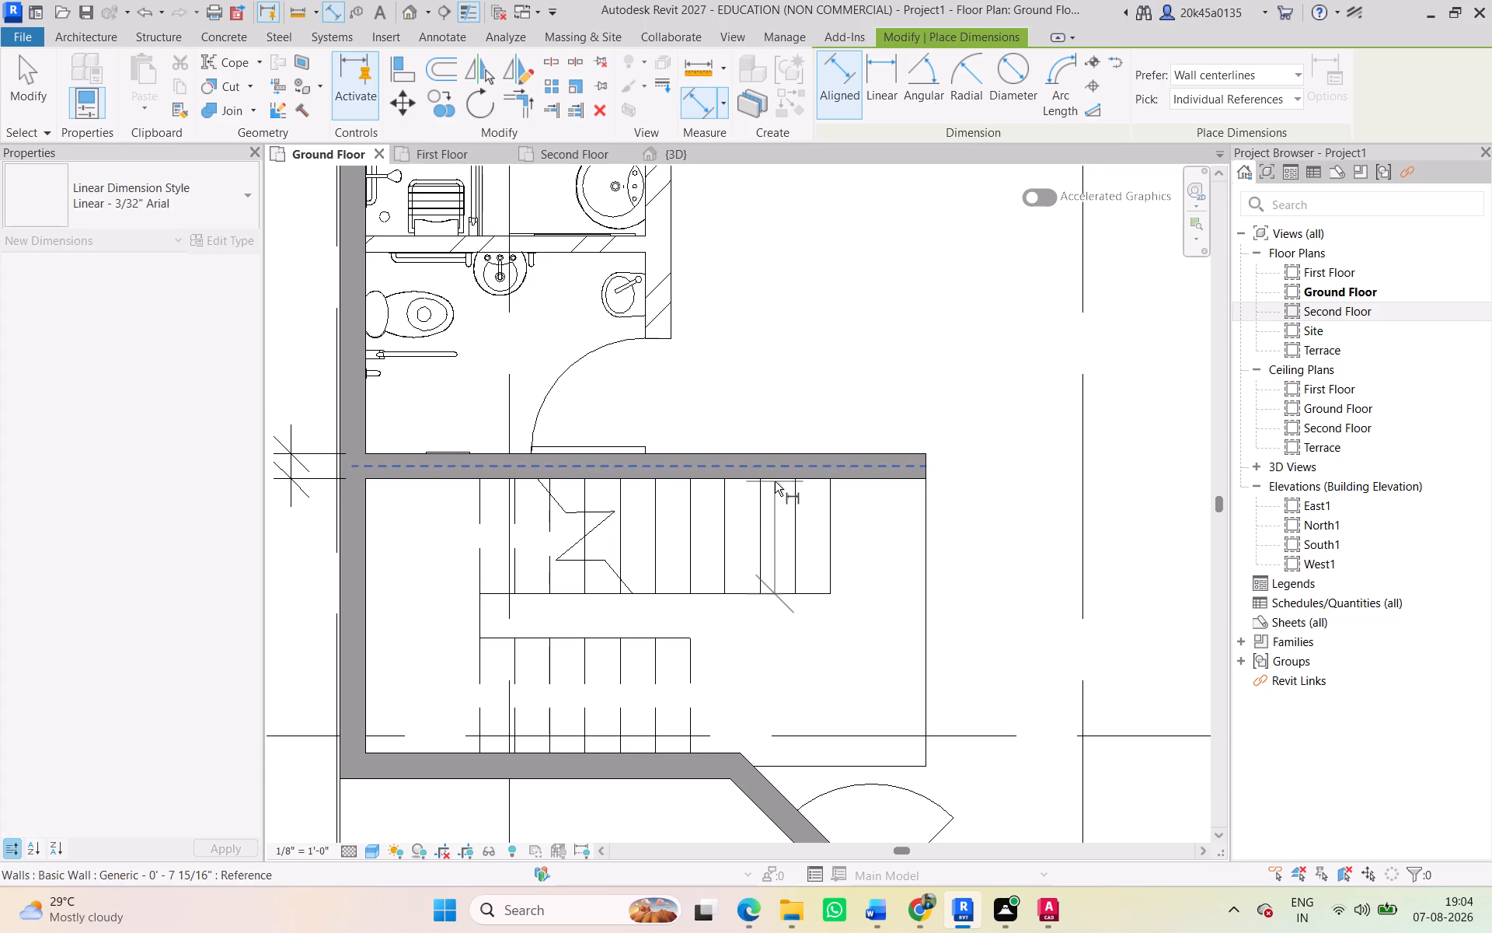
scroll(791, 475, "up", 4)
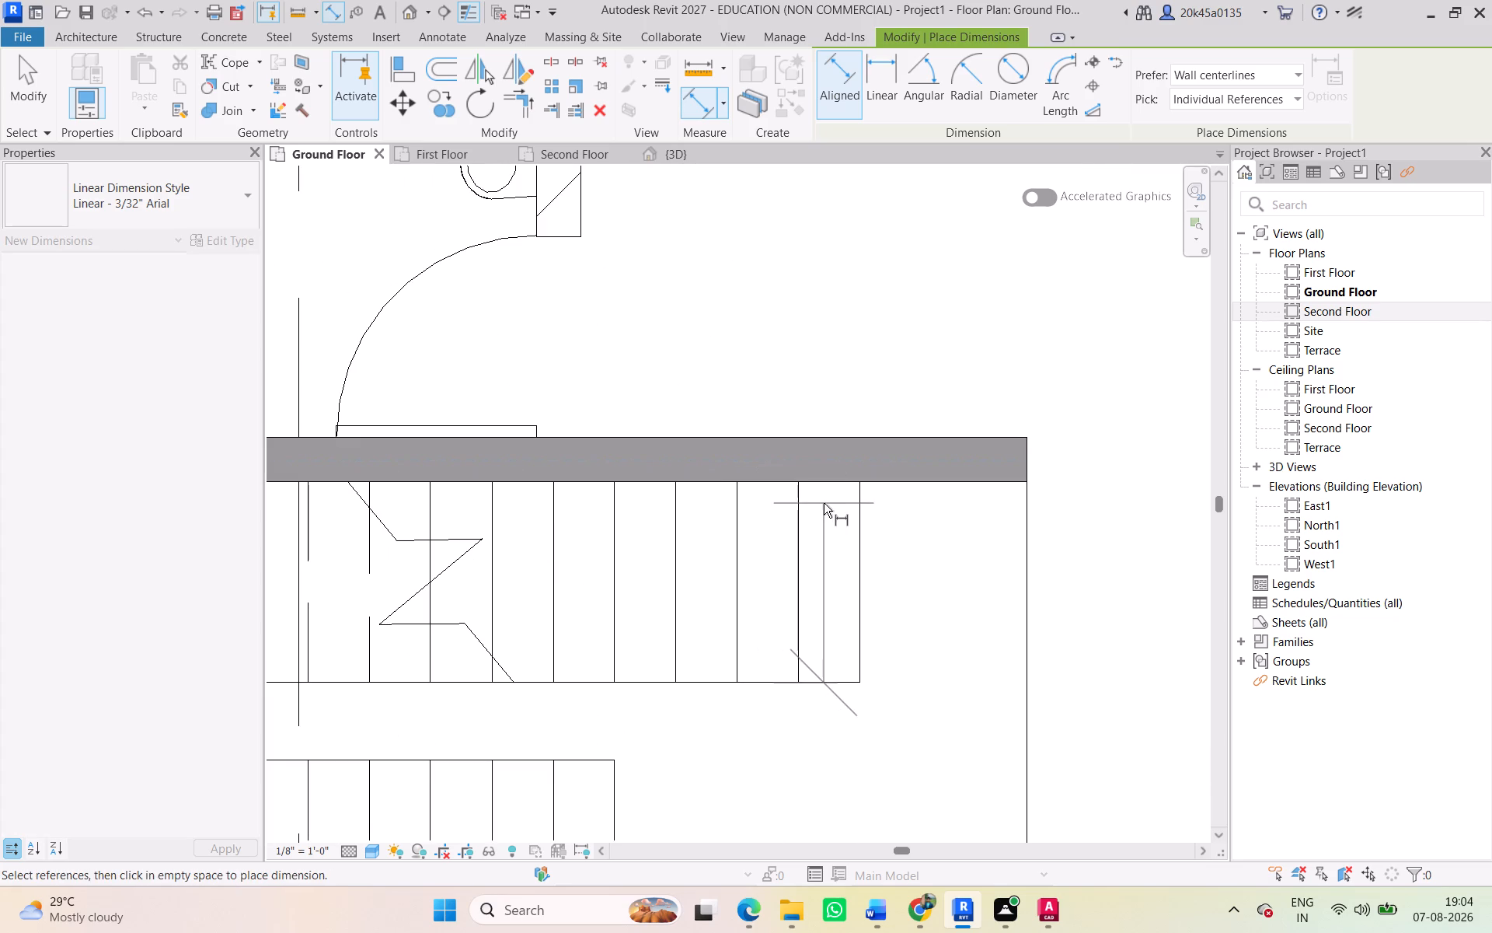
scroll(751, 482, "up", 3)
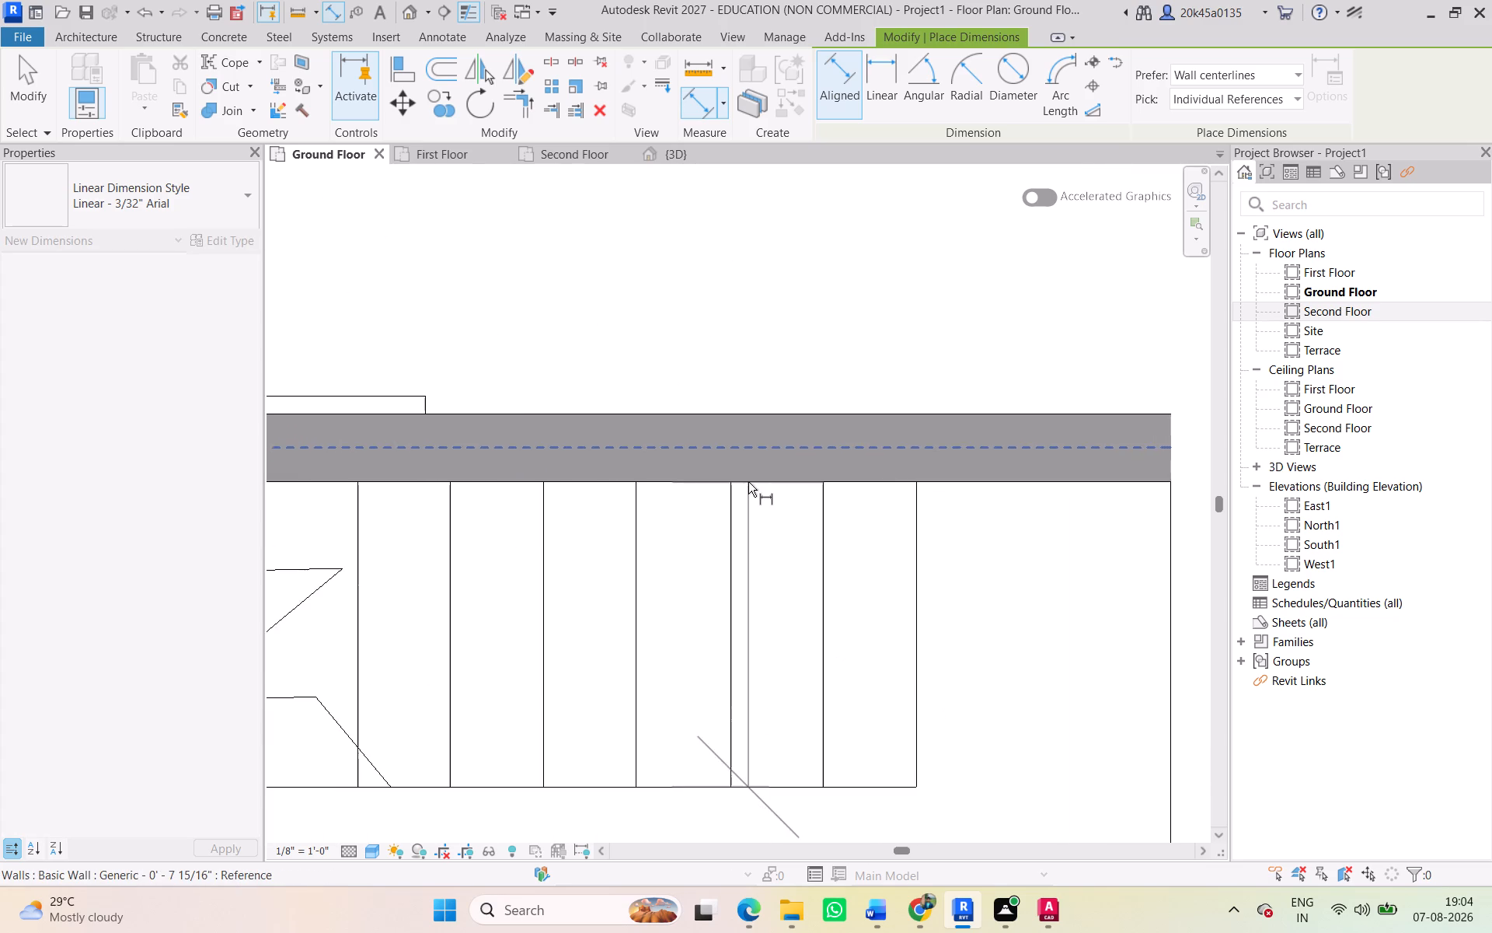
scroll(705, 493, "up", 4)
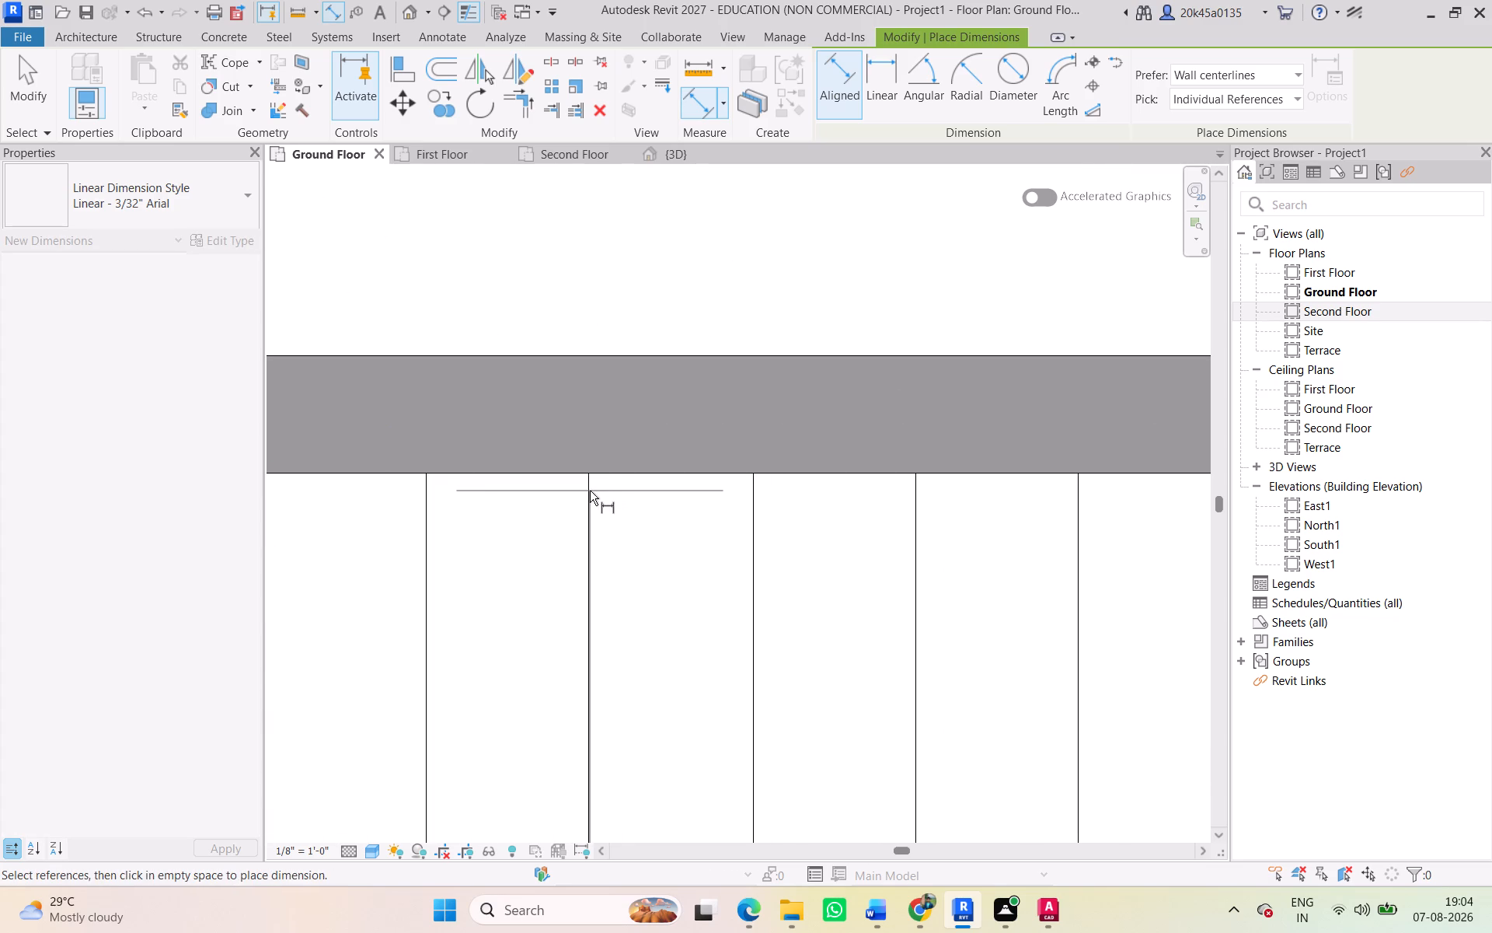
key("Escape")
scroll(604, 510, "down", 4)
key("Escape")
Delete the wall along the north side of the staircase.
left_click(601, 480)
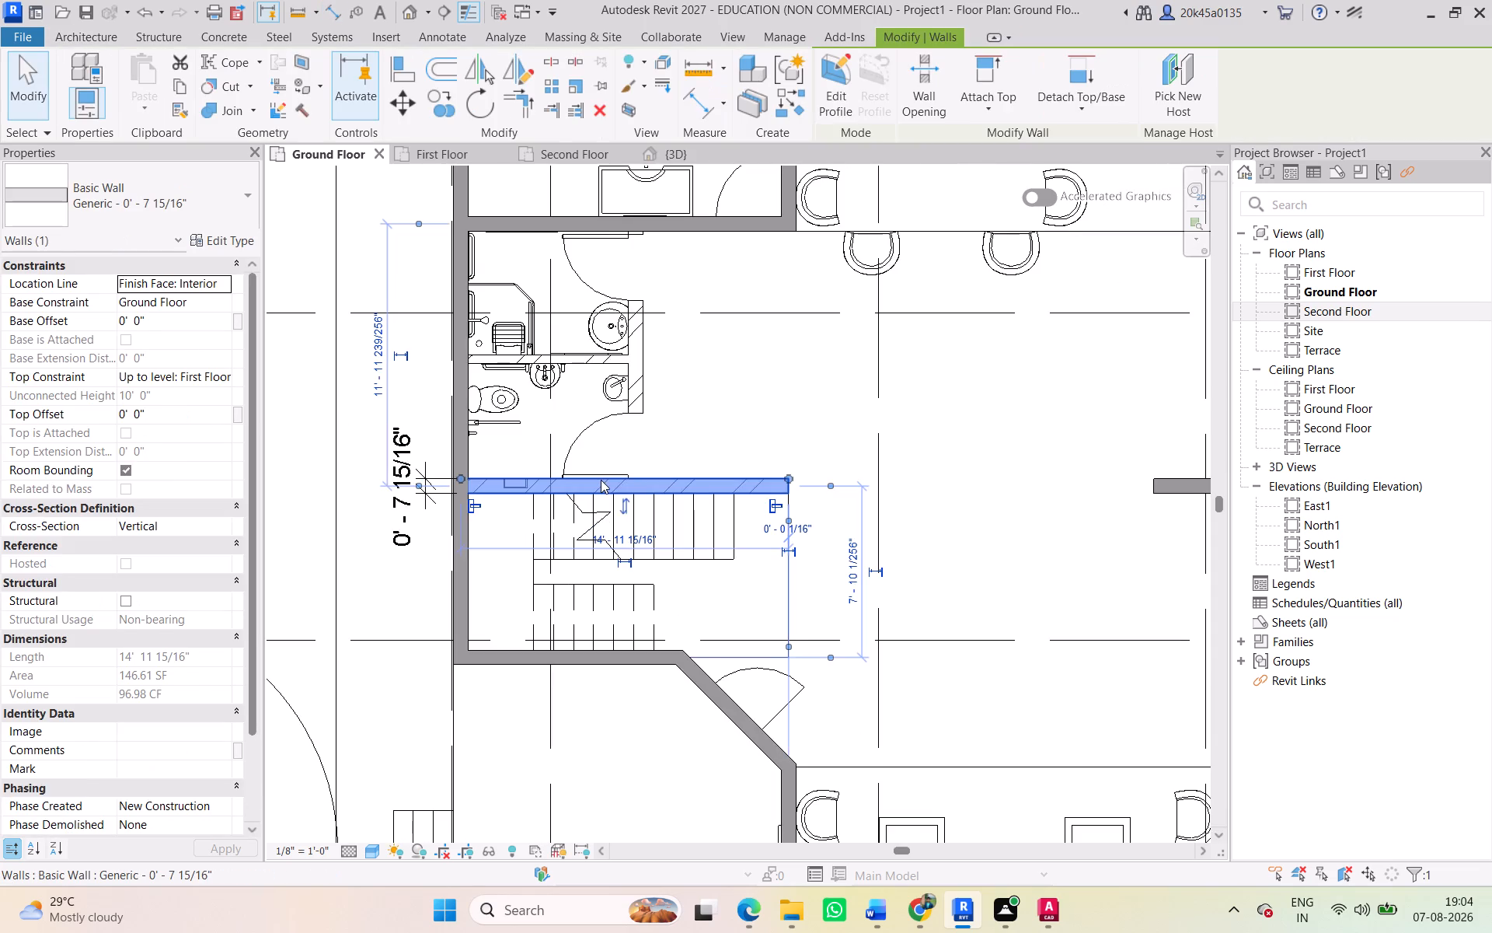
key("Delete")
Place a Generic 7 15/16" wall on the DWG line between toilet and staircase, extending its east end to the stair enclosure's corner.
left_click(71, 82)
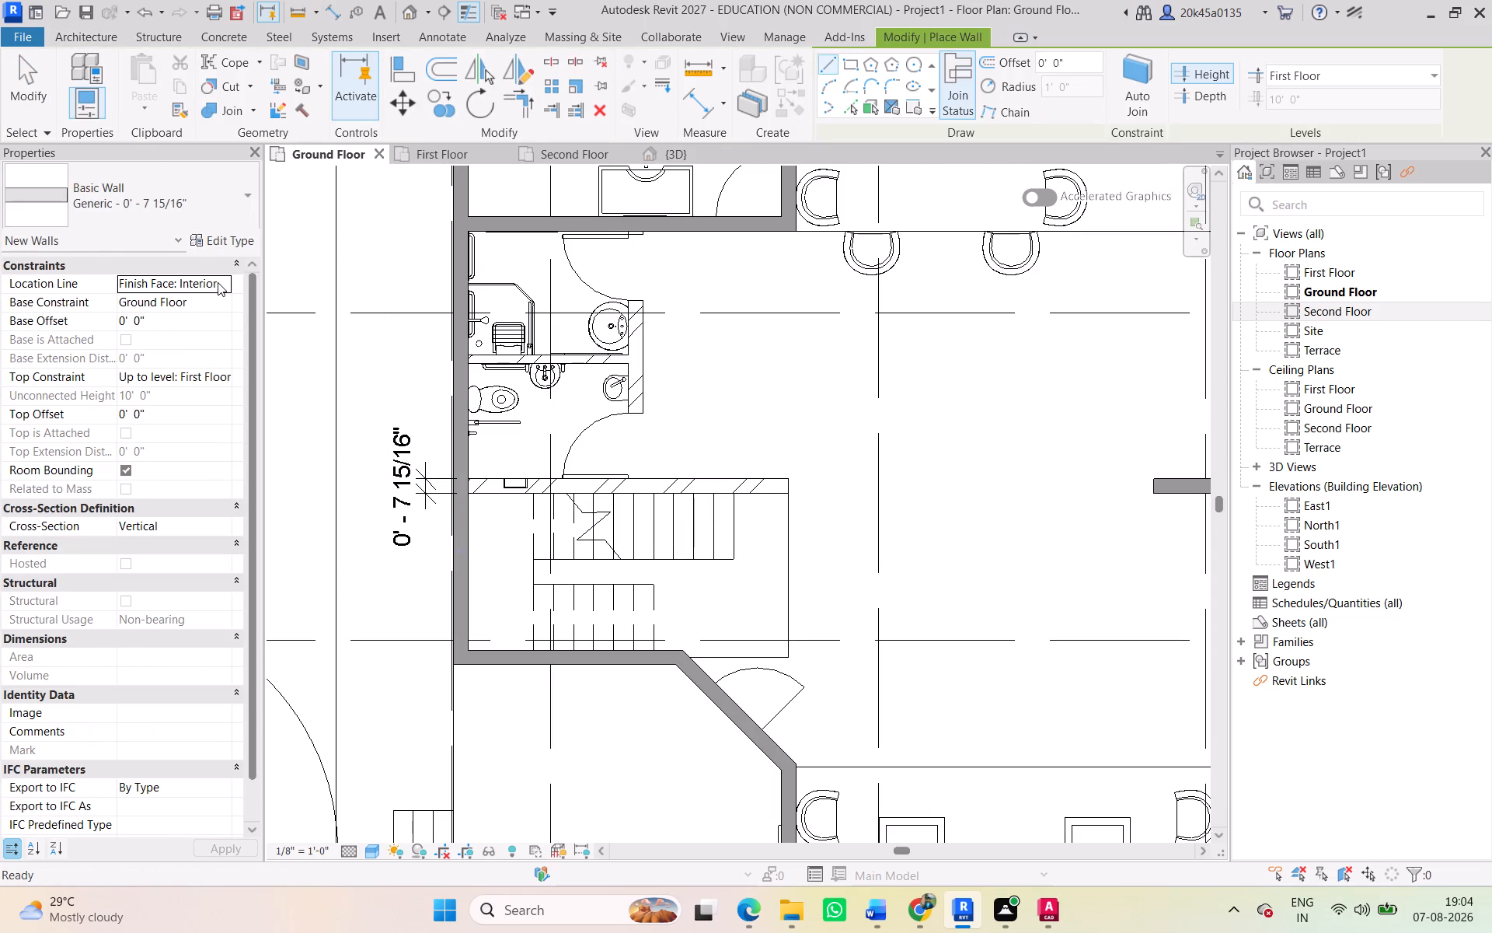
left_click(852, 100)
scroll(638, 544, "up", 4)
scroll(410, 425, "up", 4)
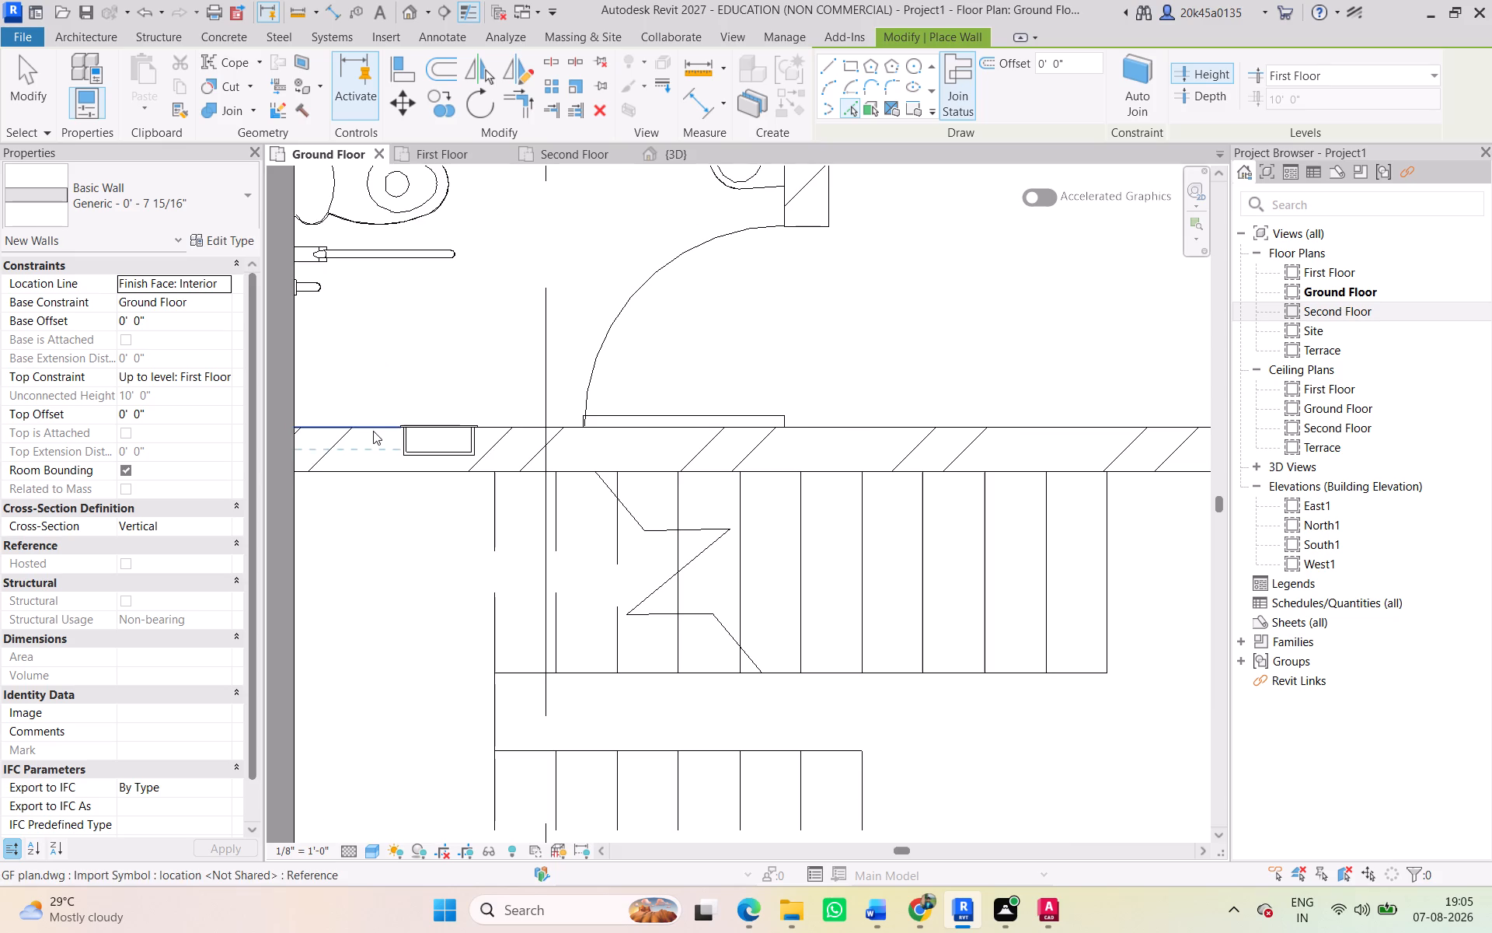
left_click(373, 431)
left_click(44, 67)
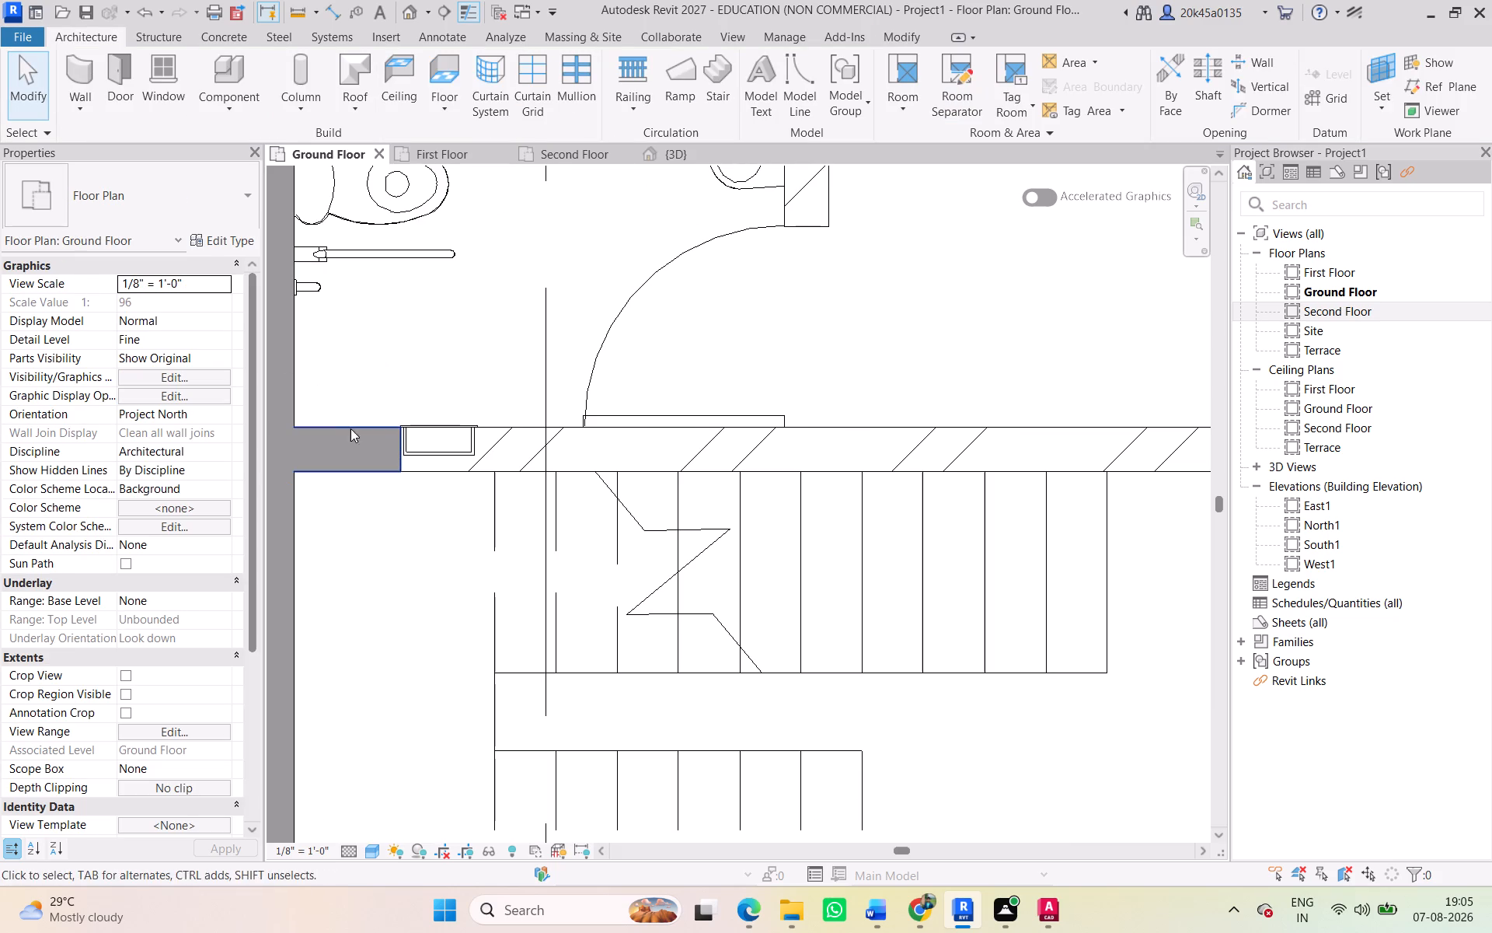
left_click(356, 439)
left_click(381, 433)
left_click_drag(396, 424, 779, 425)
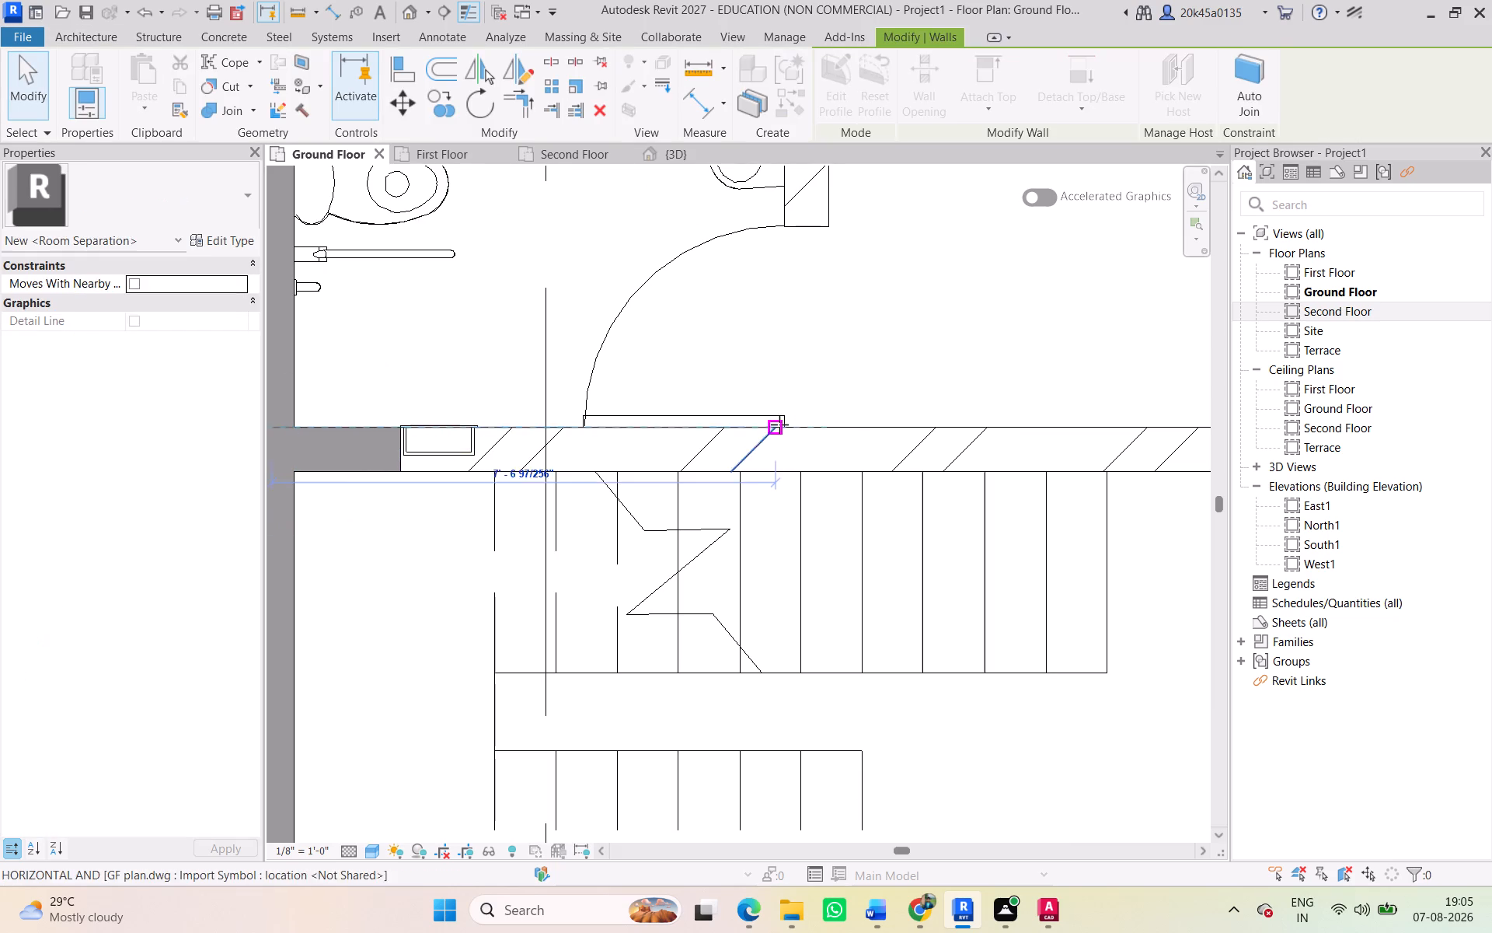
left_click_drag(779, 425, 612, 442)
middle_click_drag(784, 425, 127, 441)
left_click(530, 309)
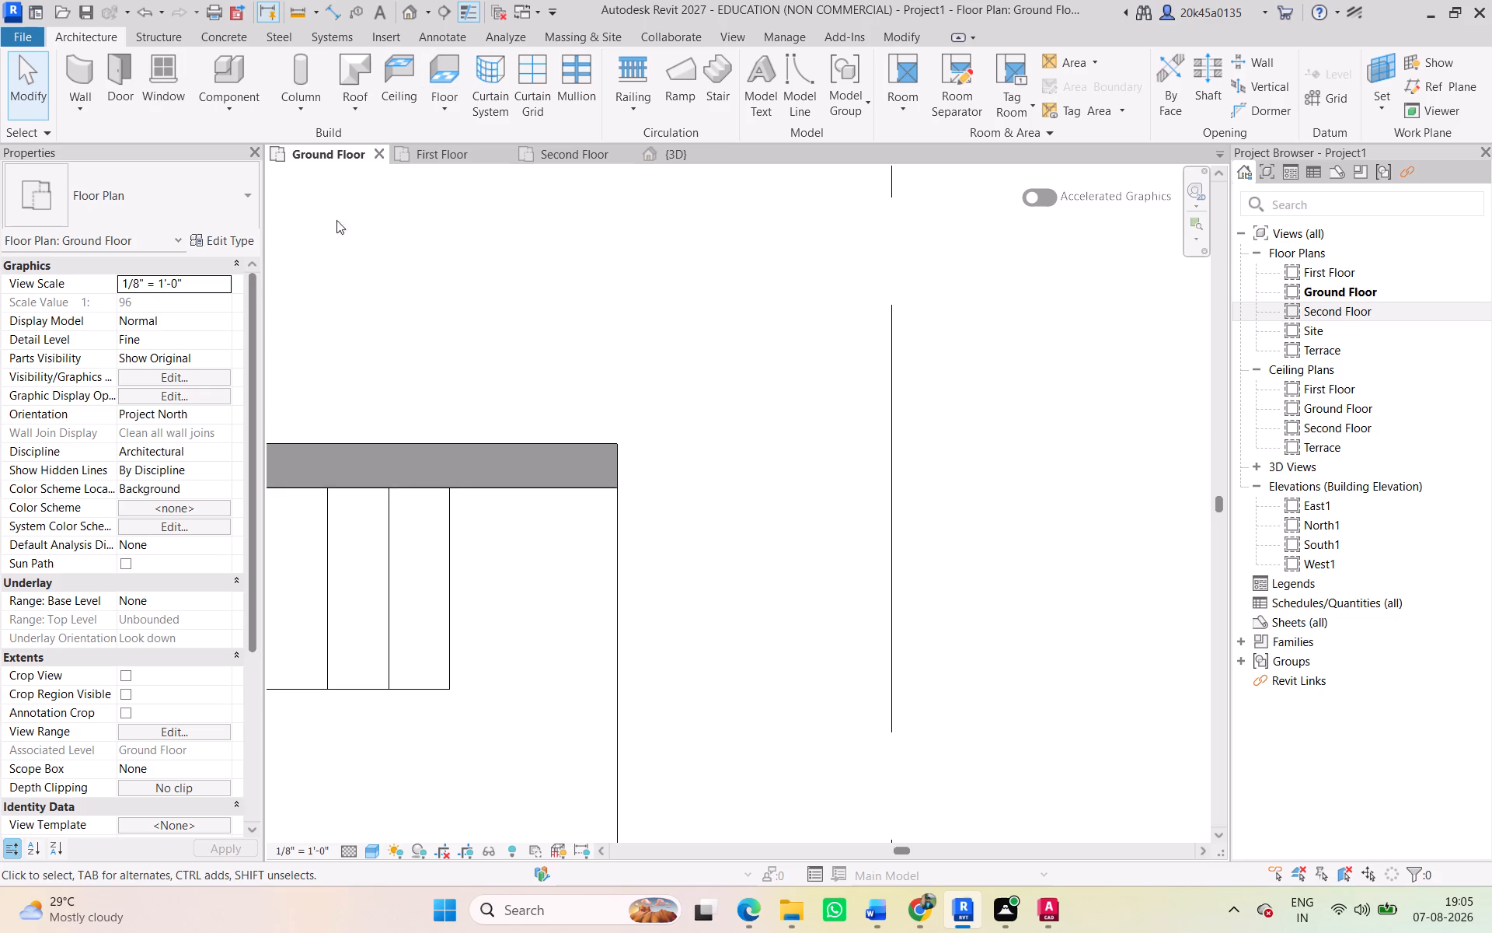
Add an aligned dimension from the centerline of the wall north of the staircase to the upper flight's south edge.
left_click(329, 15)
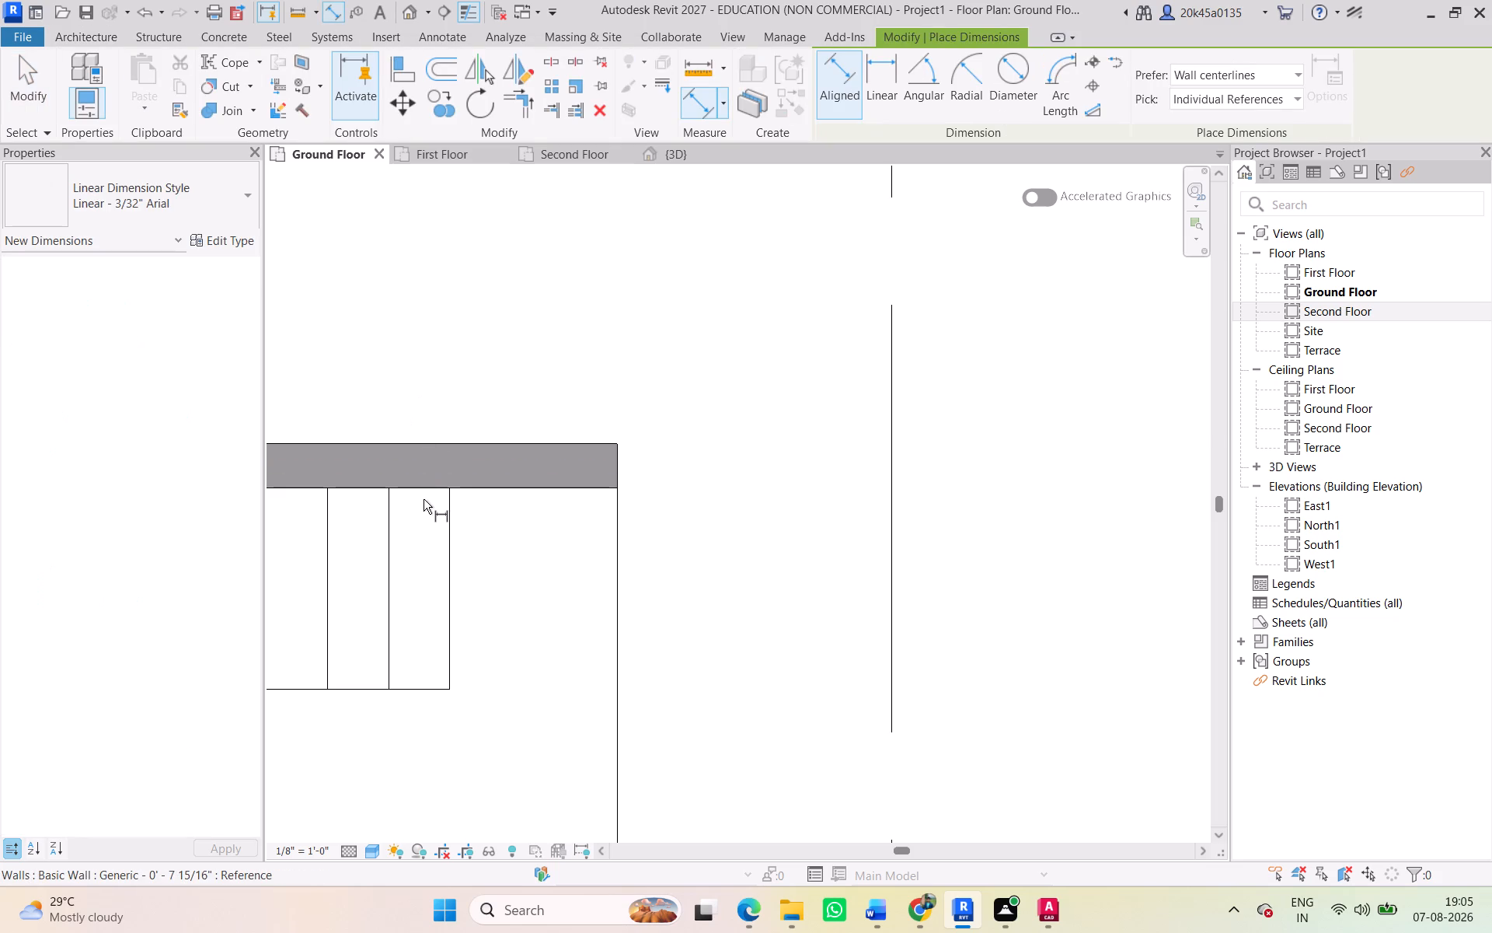
scroll(436, 477, "up", 10)
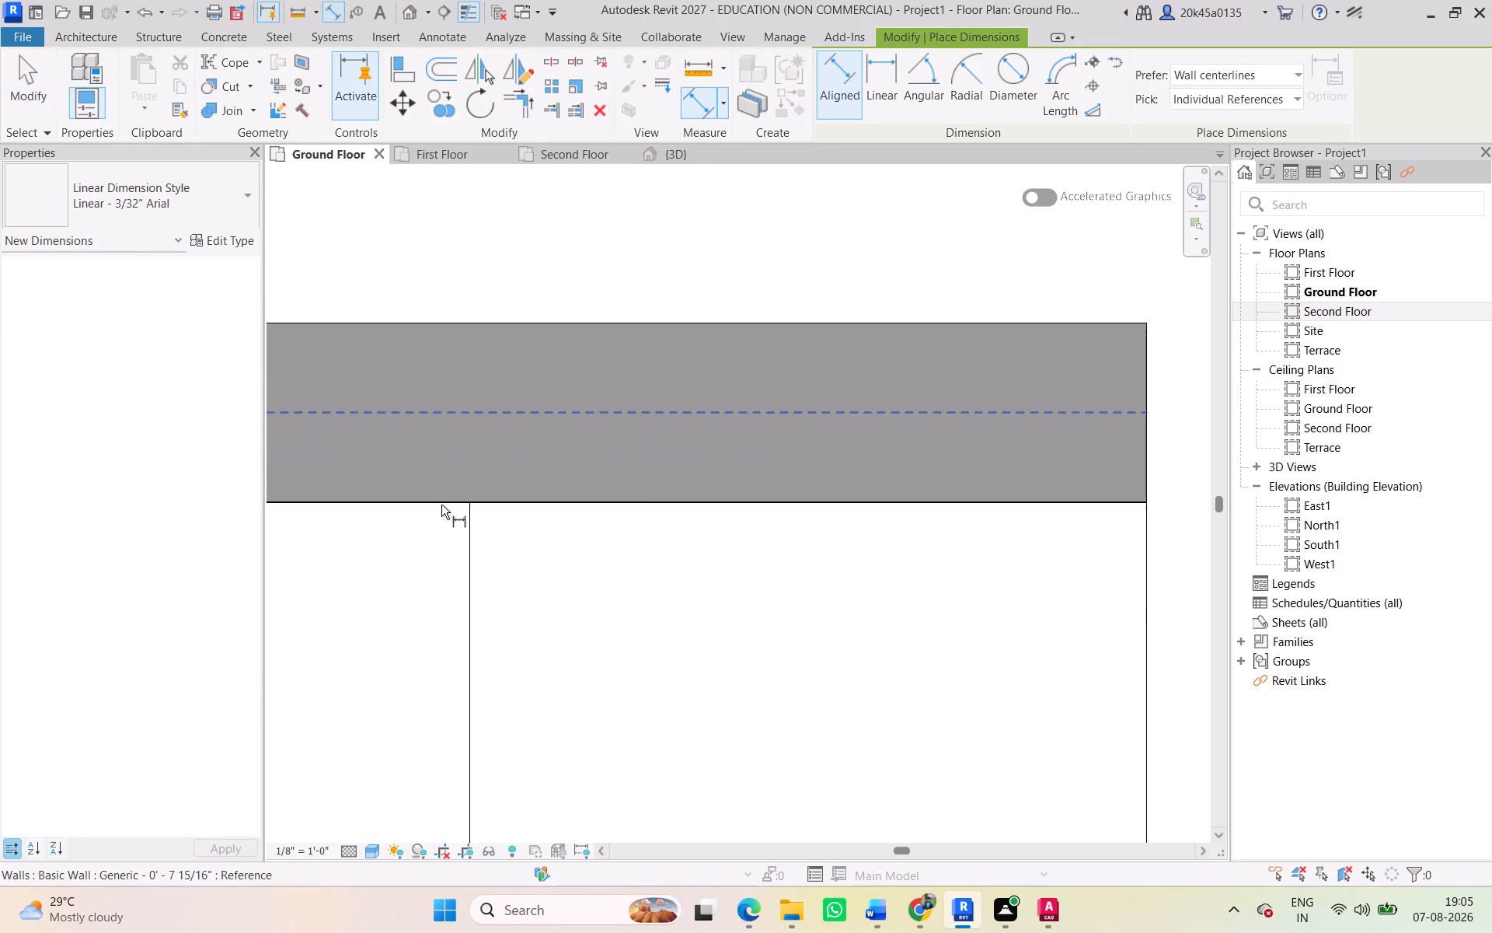
left_click(441, 505)
scroll(439, 625, "down", 3)
middle_click_drag(438, 627, 730, 491)
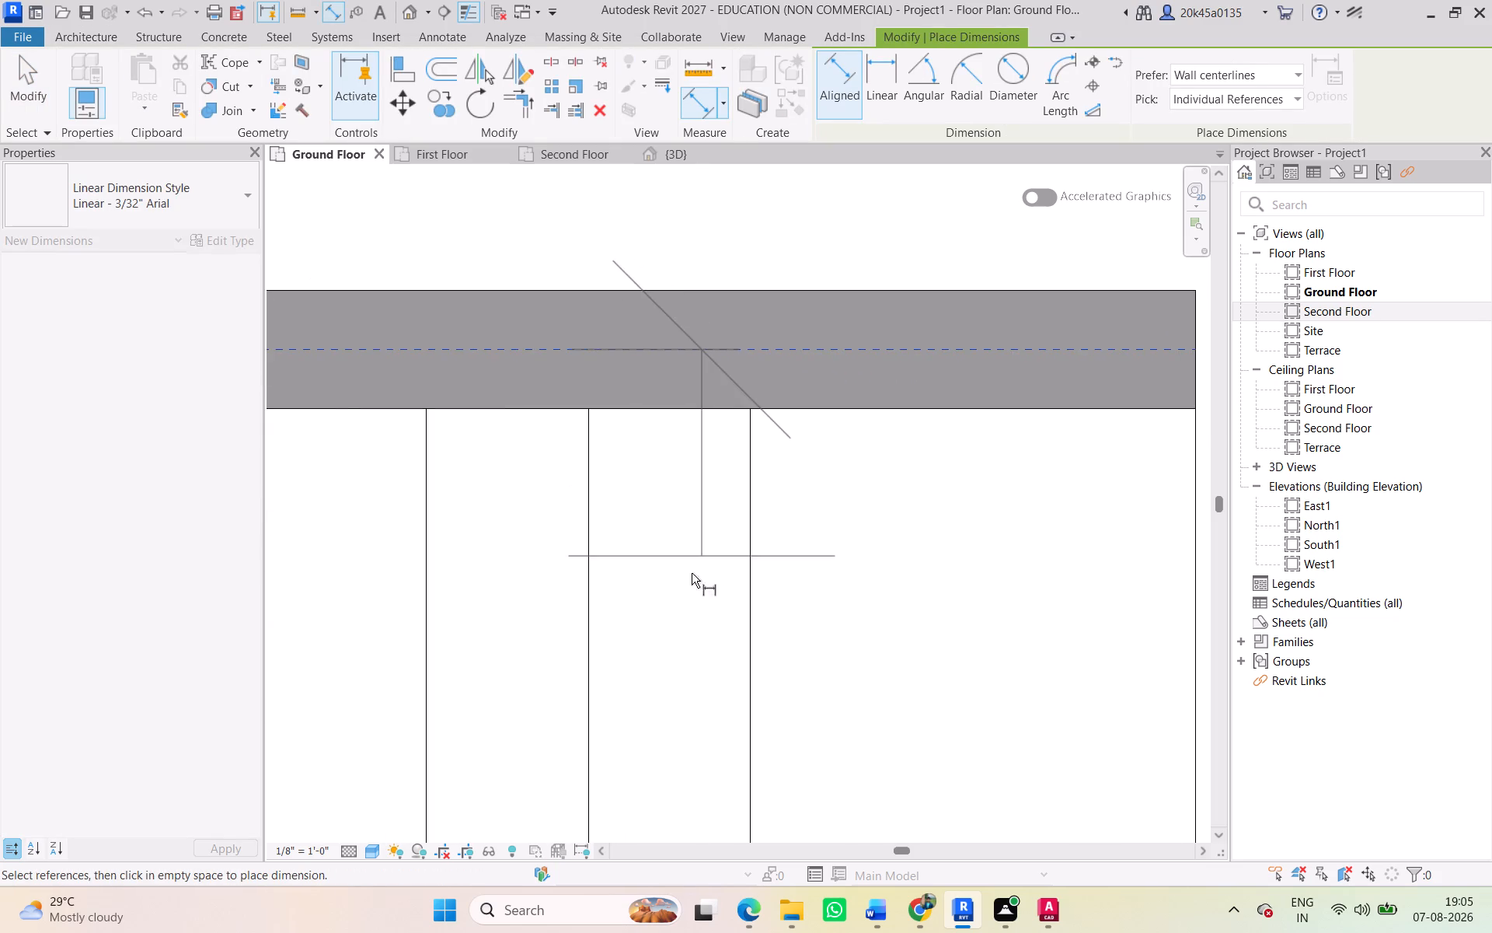
scroll(687, 599, "down", 3)
middle_click_drag(682, 605, 689, 463)
left_click(674, 690)
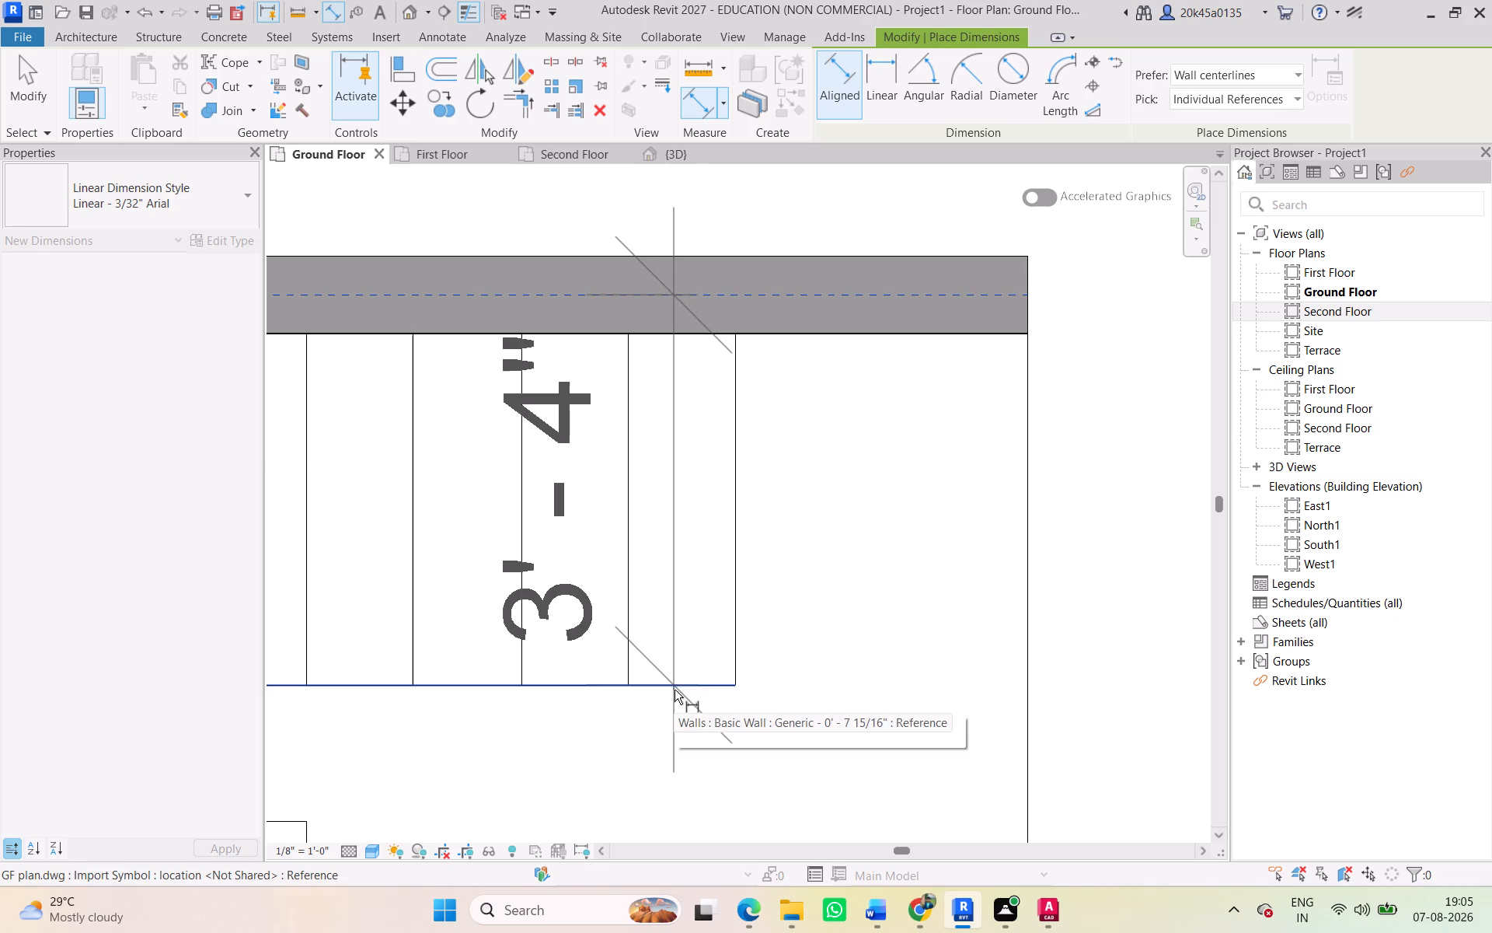
left_click(792, 673)
key("Escape")
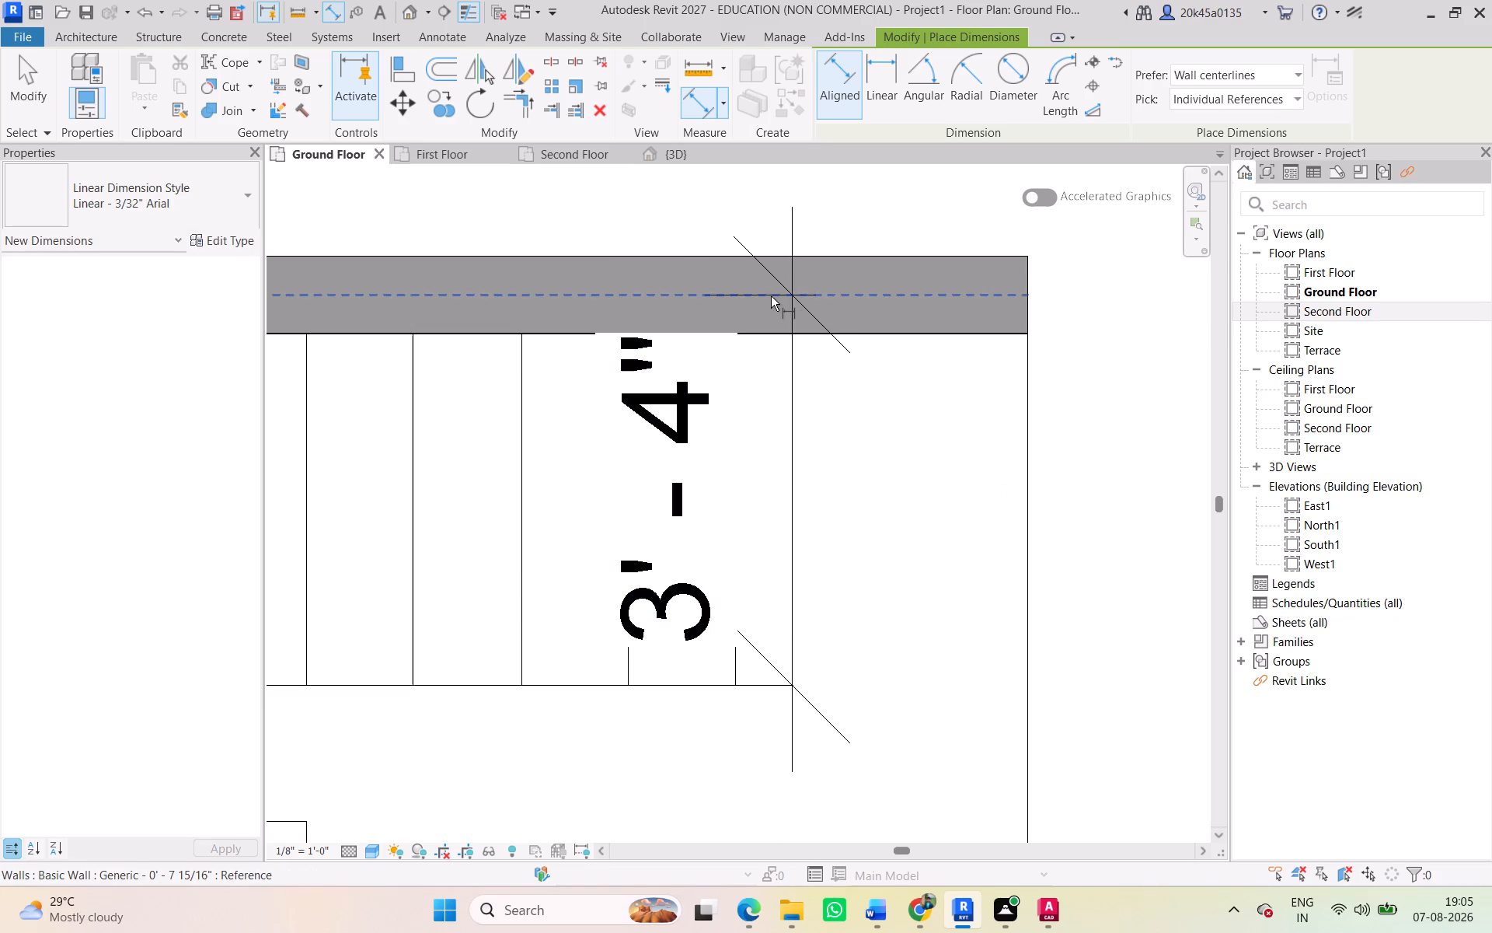
left_click(771, 296)
key("Escape")
key("Escape")
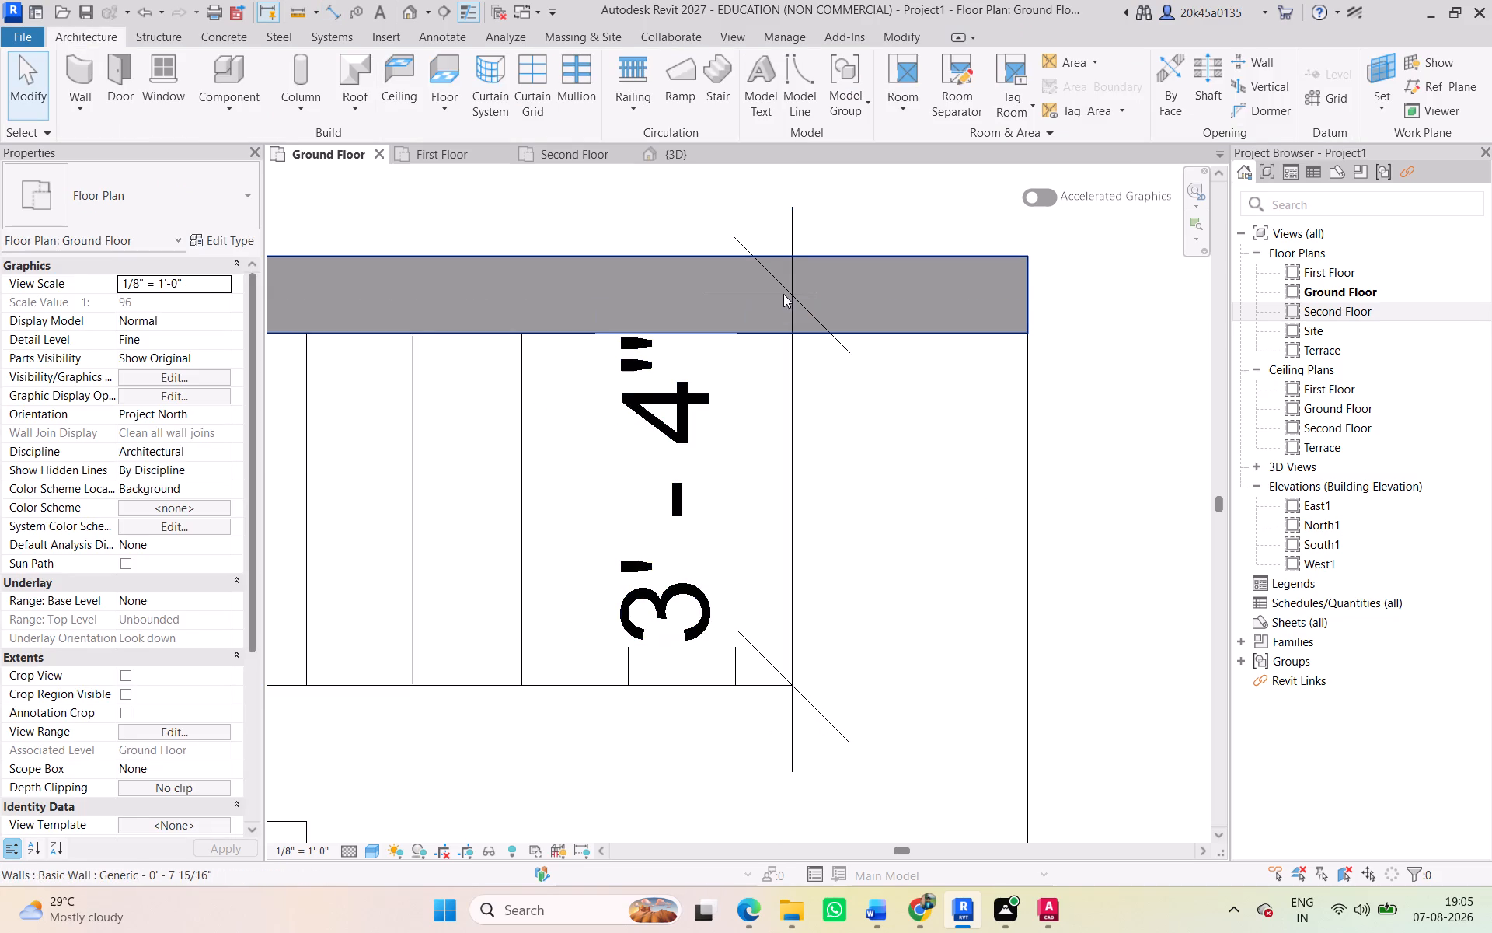
Move the stair dimension's upper witness line from the wall centerline to the south face of the wall north of the staircase.
left_click(780, 293)
key("Escape")
left_click(786, 365)
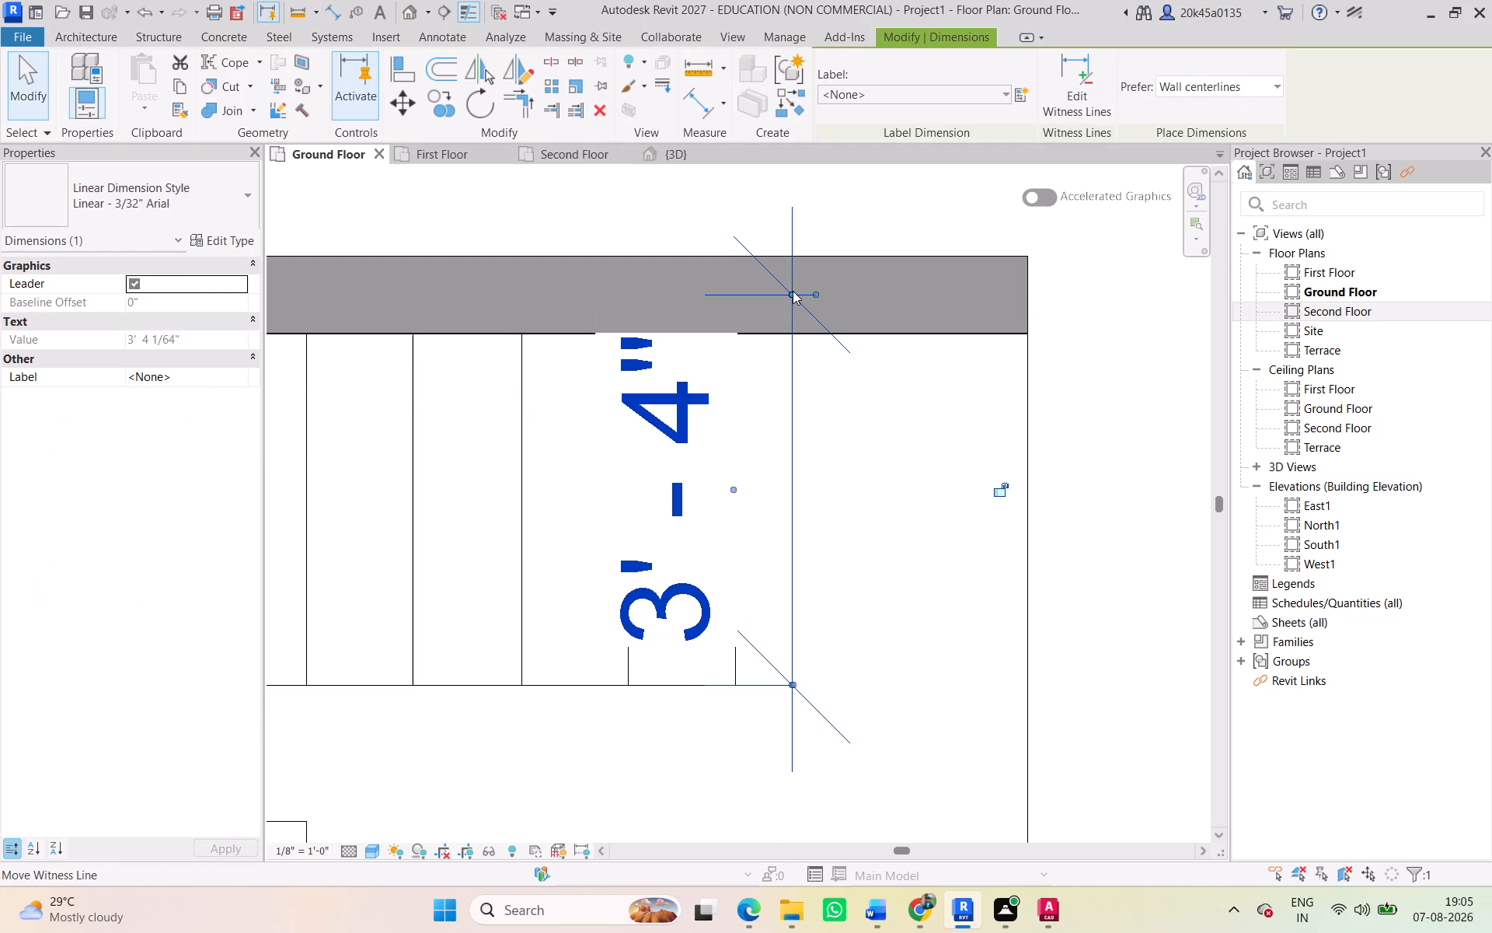
left_click_drag(793, 291, 791, 336)
scroll(802, 351, "up", 3)
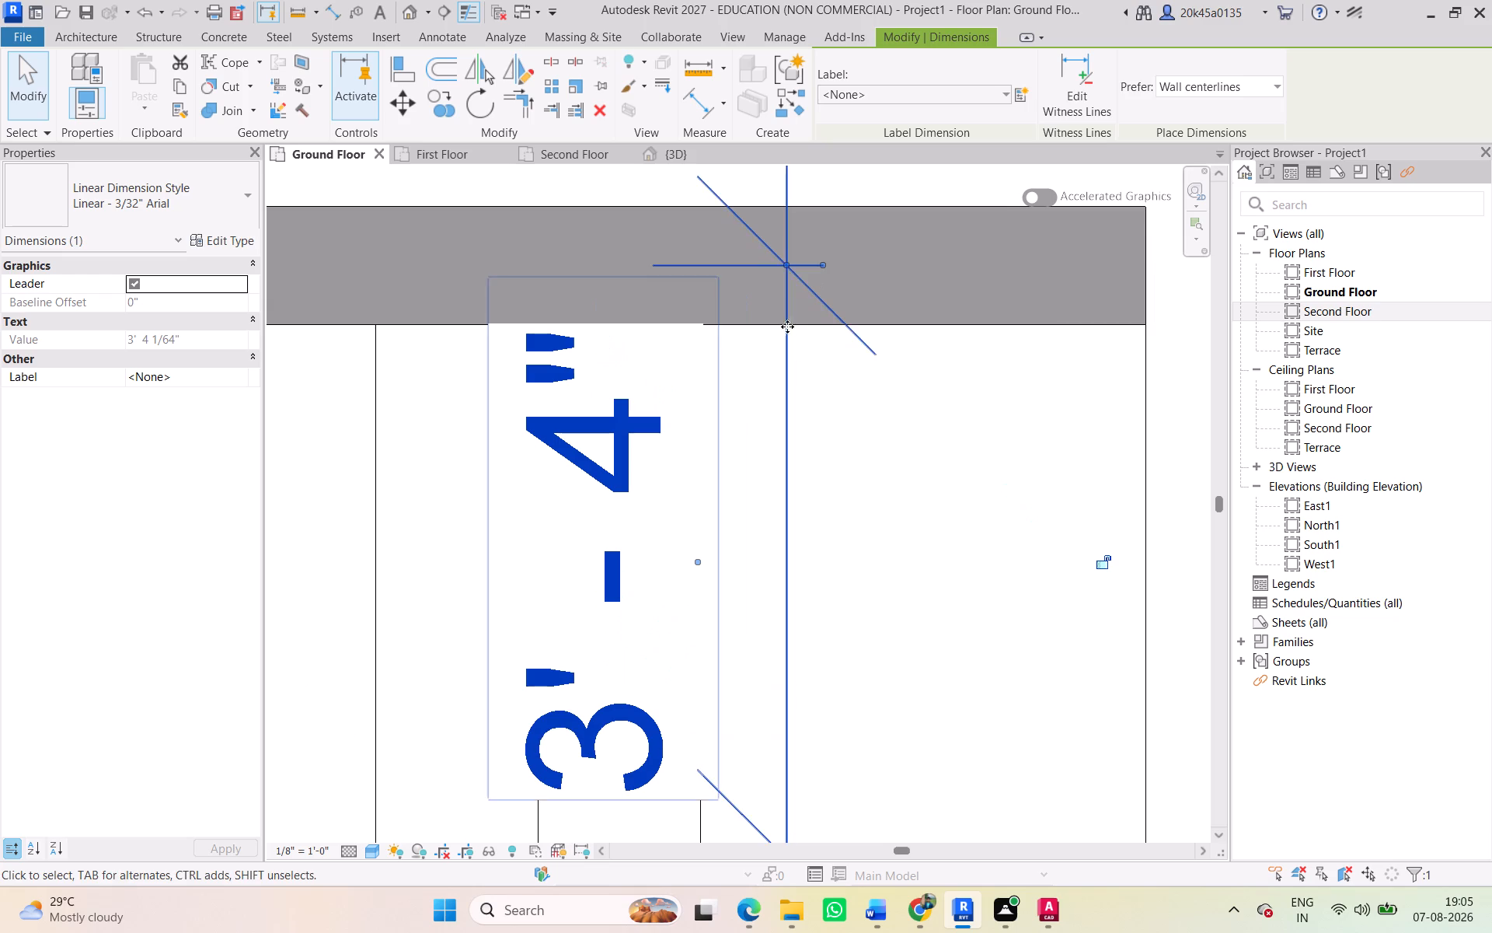
left_click_drag(785, 264, 783, 296)
double_click(785, 260)
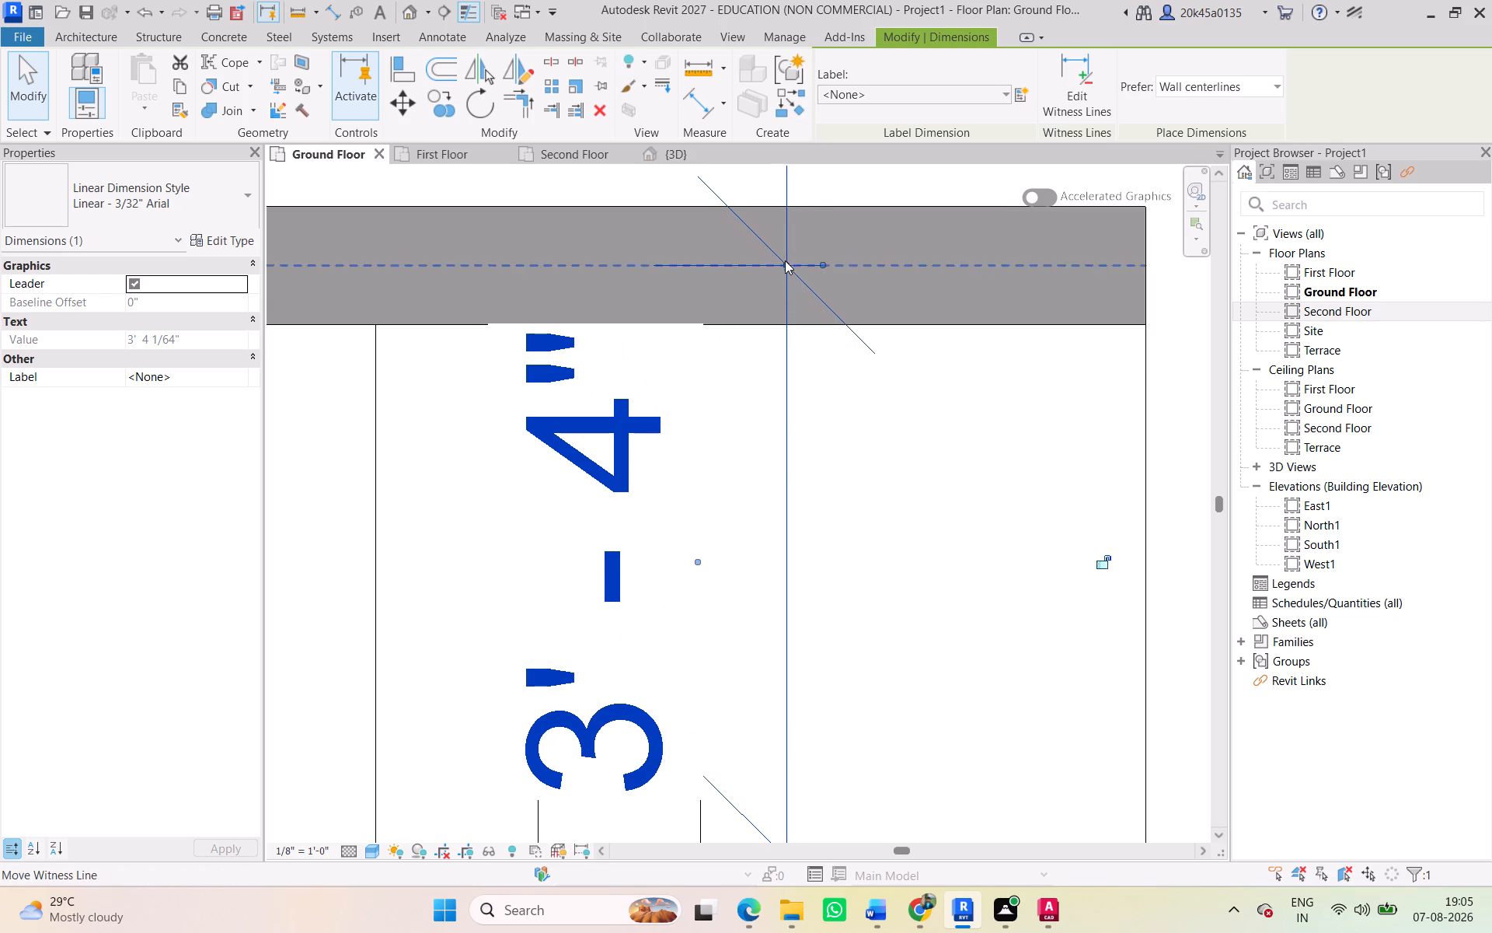
left_click(786, 350)
left_click(786, 350)
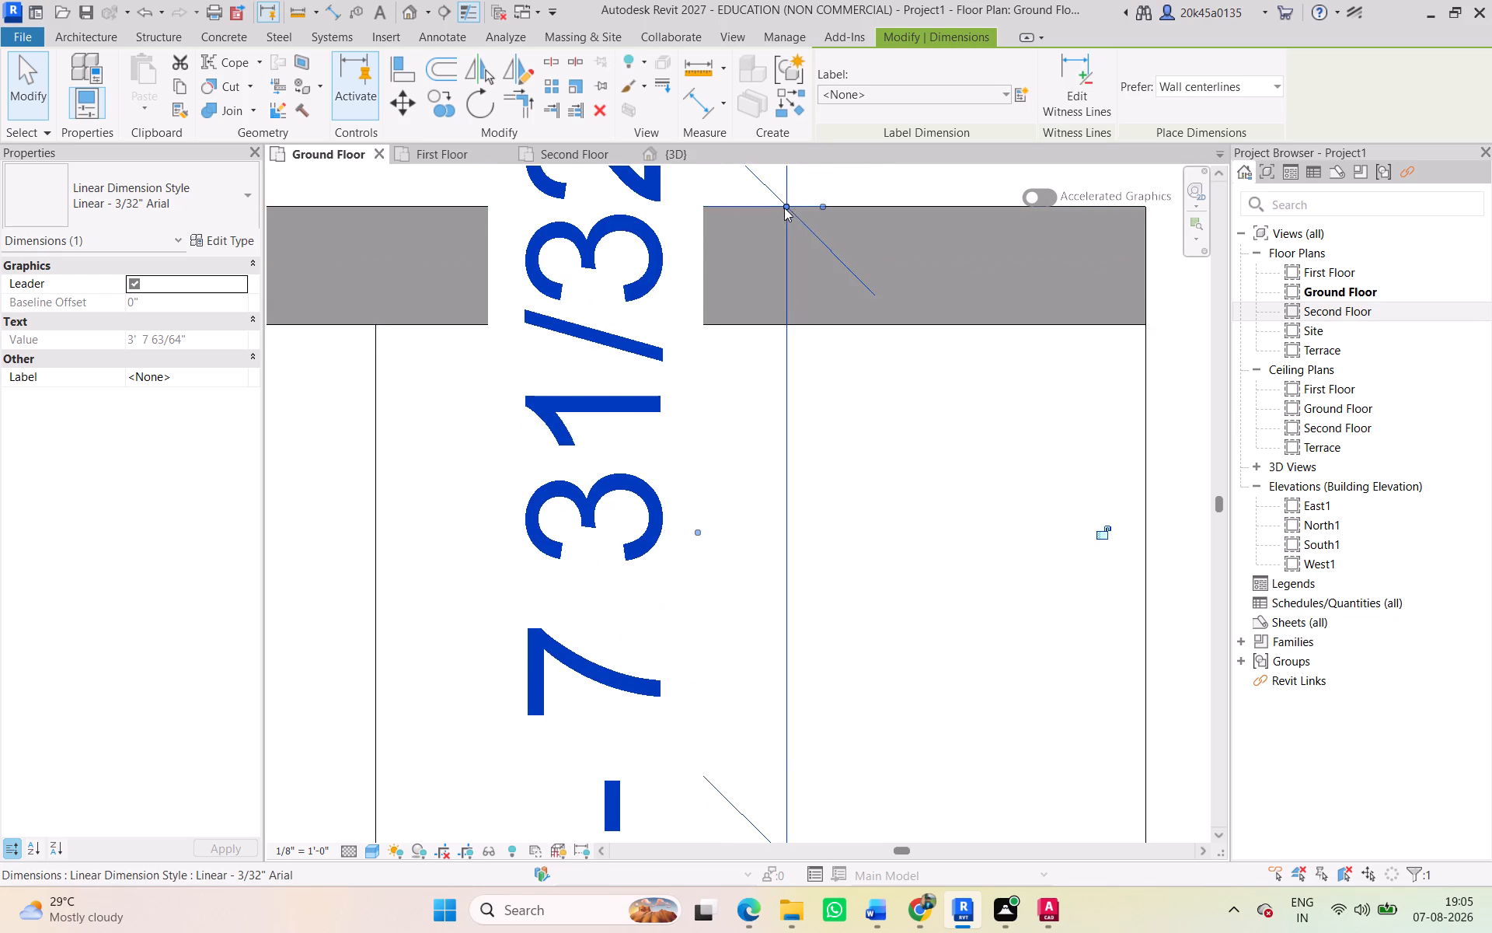
double_click(784, 208)
left_click(845, 446)
Delete the aligned dimension across the staircase's upper flight.
scroll(865, 447, "down", 5)
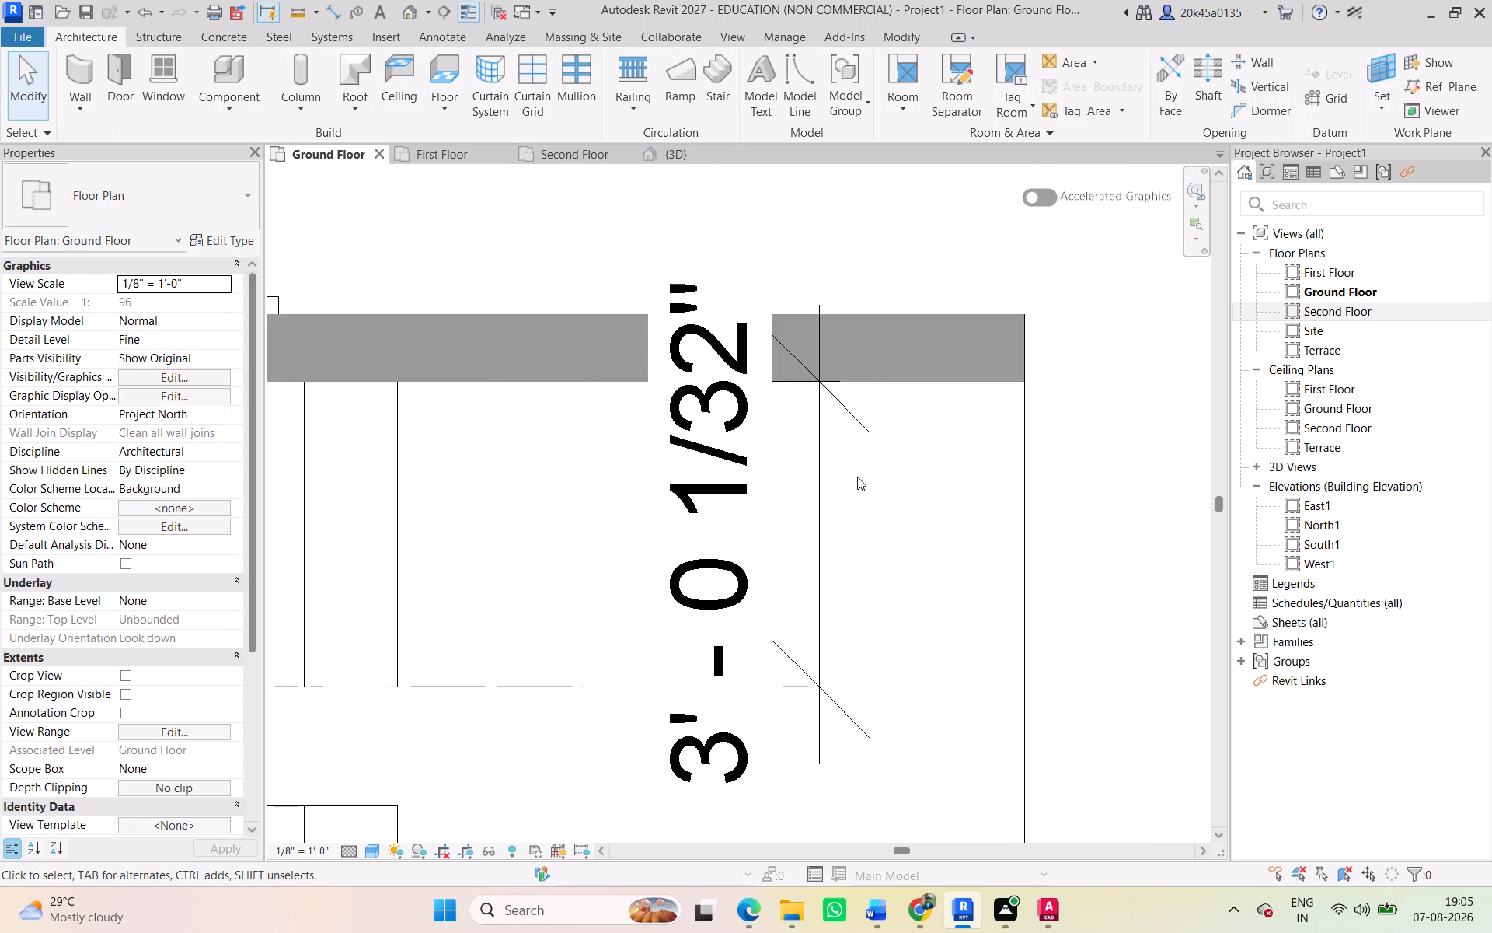
scroll(856, 497, "down", 1)
middle_click_drag(856, 497, 846, 533)
scroll(846, 533, "down", 1)
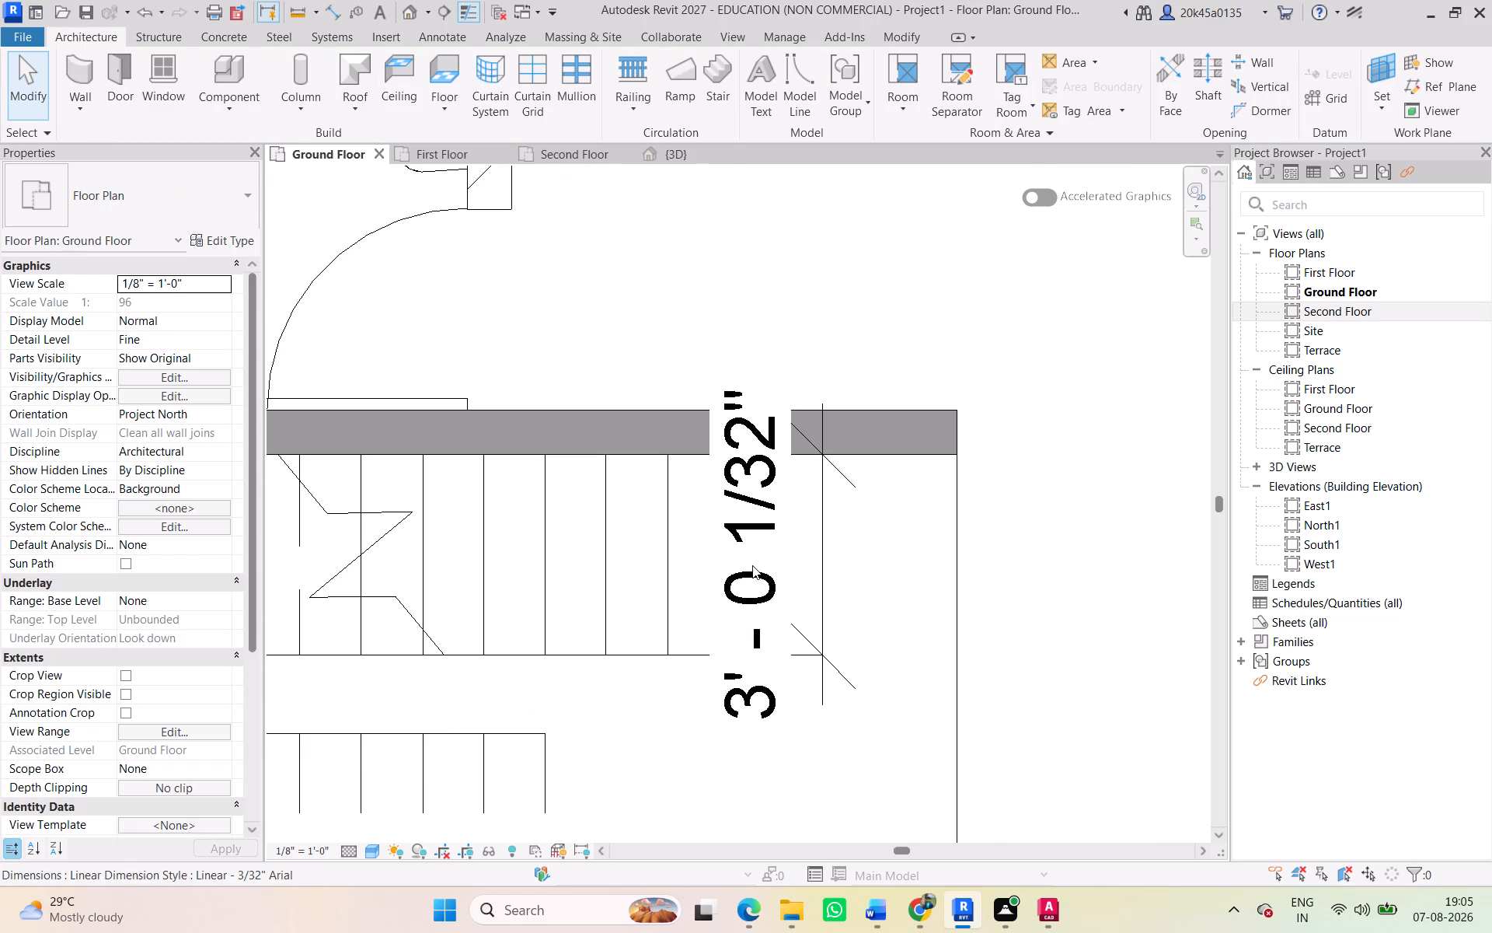
left_click(752, 565)
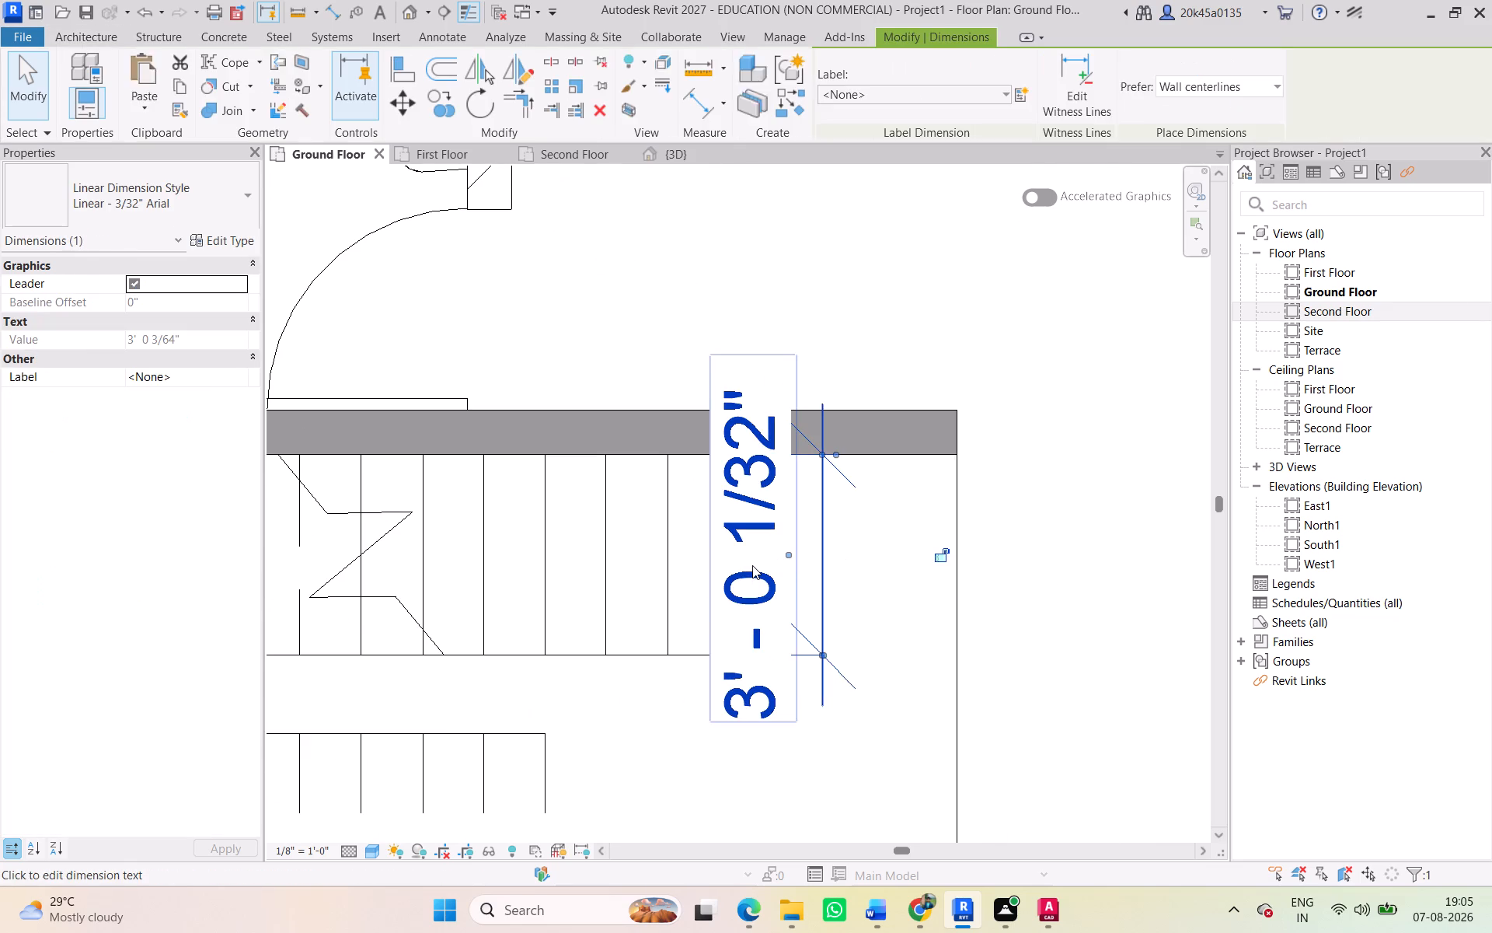
left_click(875, 576)
left_click_drag(876, 577, 716, 592)
key("Escape")
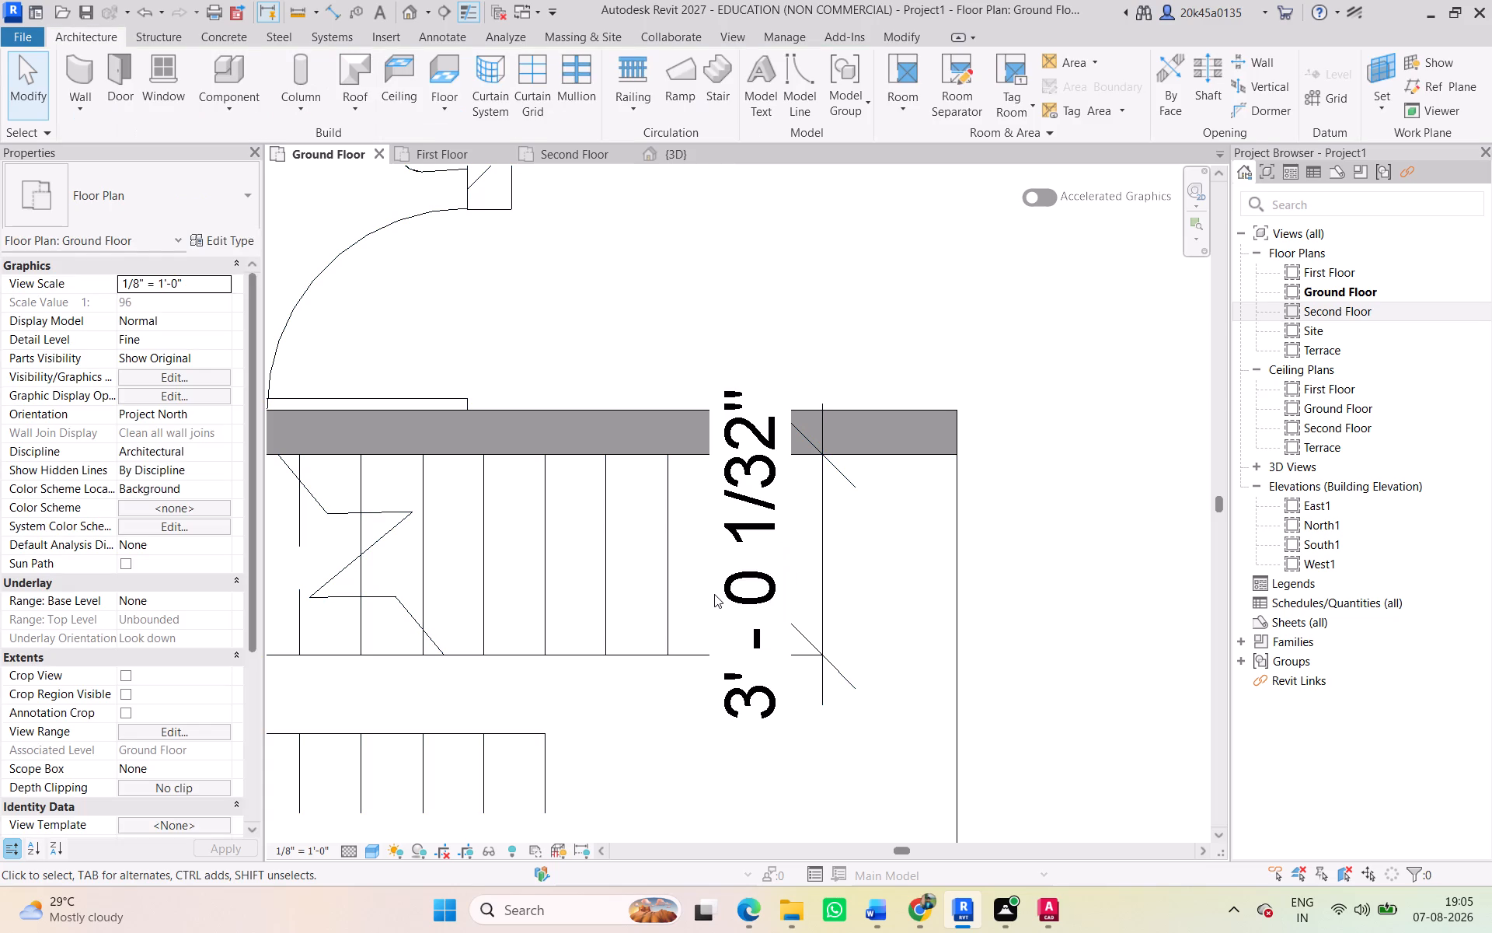
left_click(734, 642)
key("Delete")
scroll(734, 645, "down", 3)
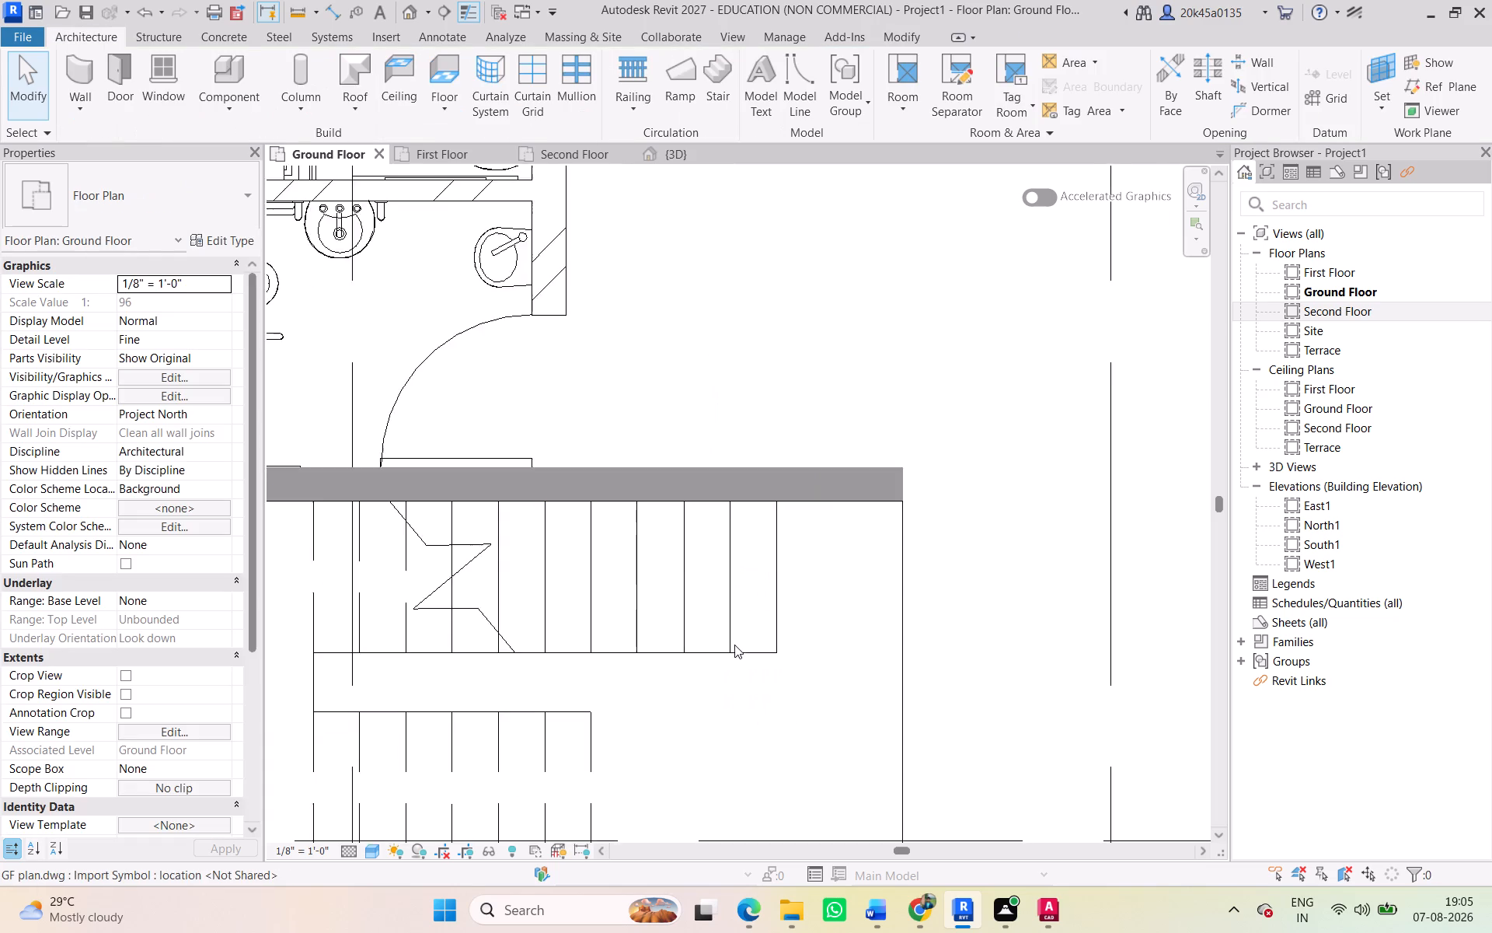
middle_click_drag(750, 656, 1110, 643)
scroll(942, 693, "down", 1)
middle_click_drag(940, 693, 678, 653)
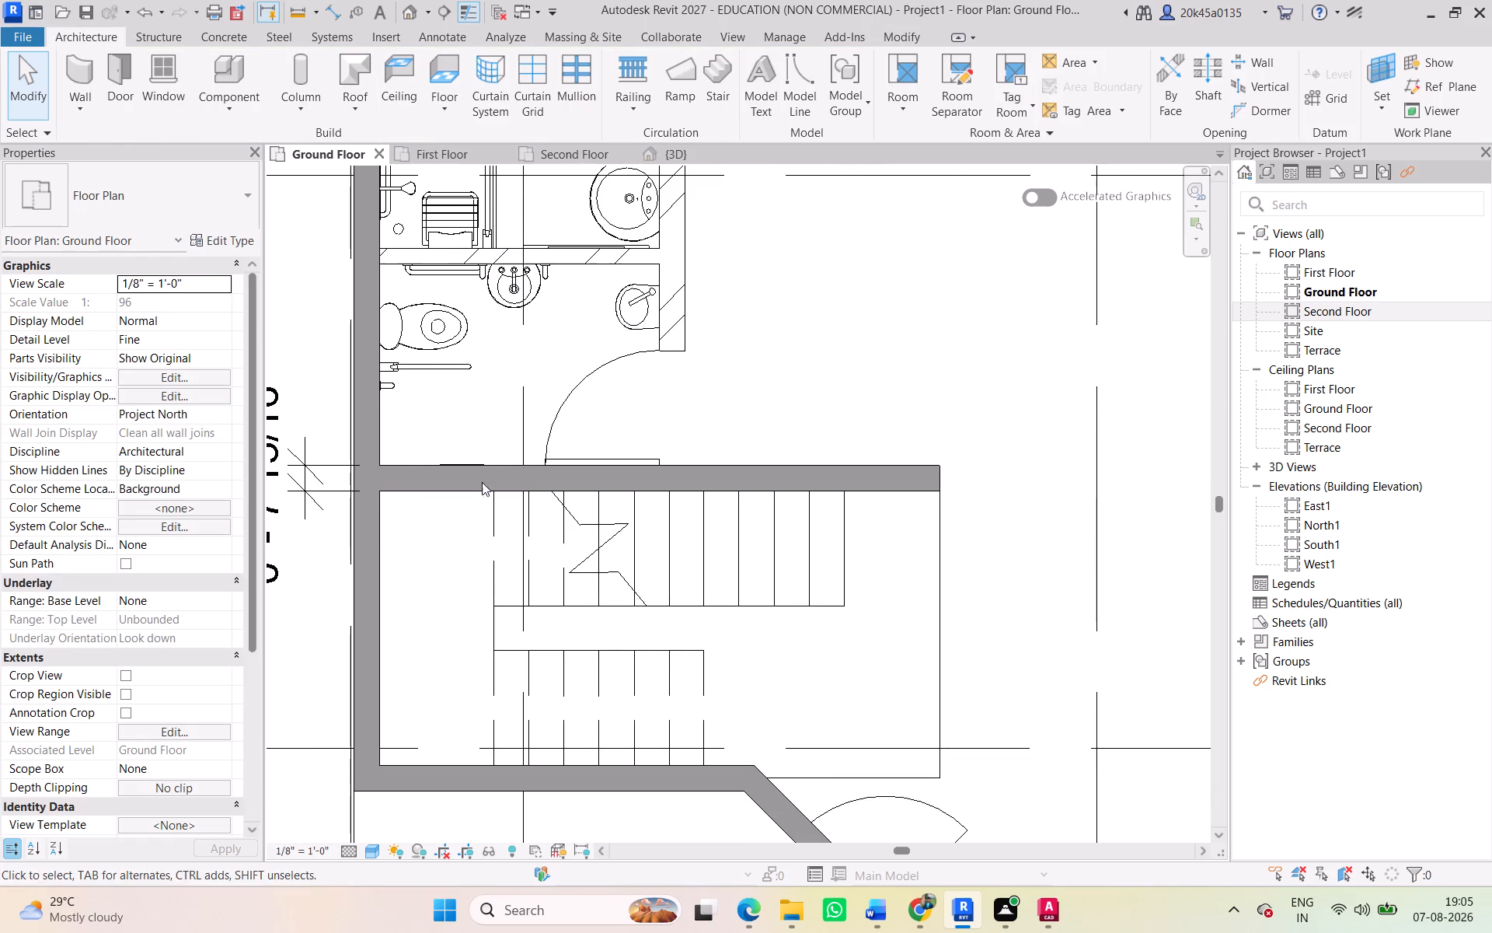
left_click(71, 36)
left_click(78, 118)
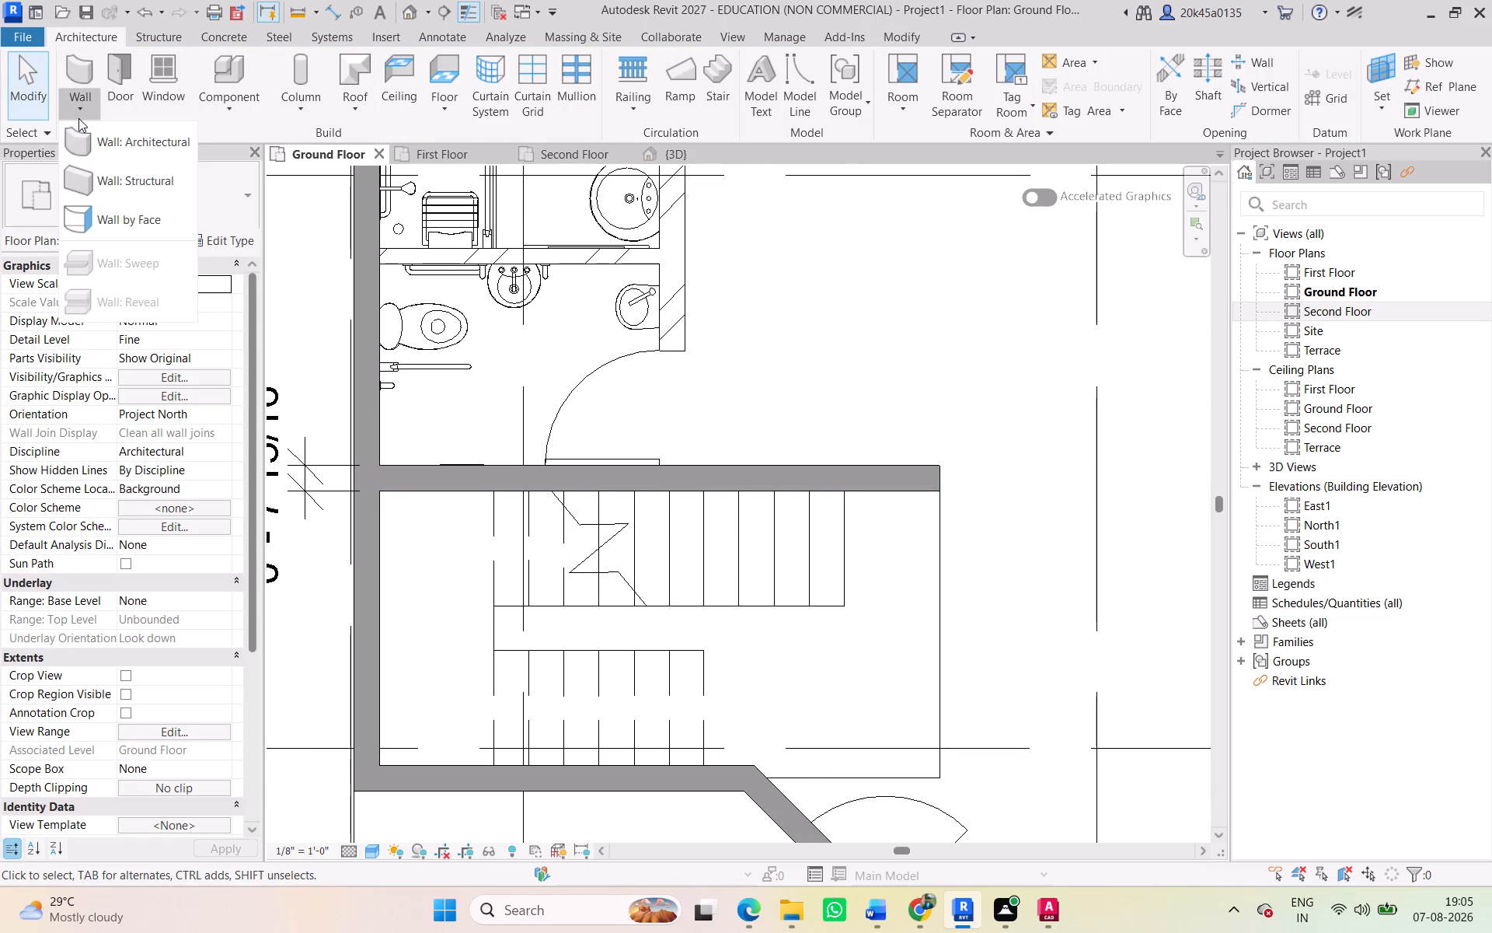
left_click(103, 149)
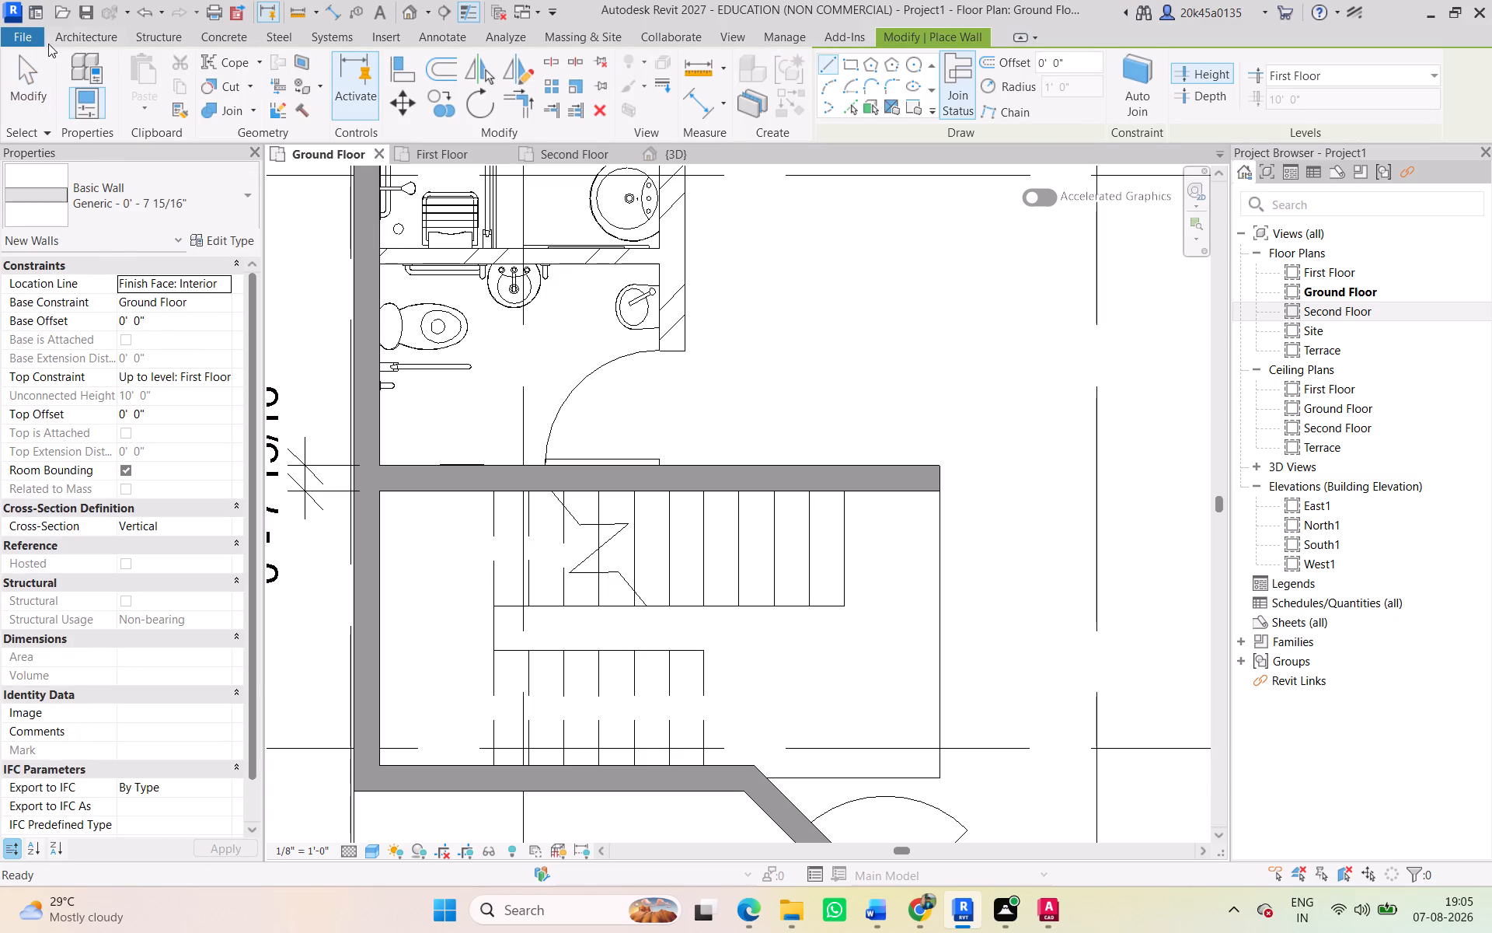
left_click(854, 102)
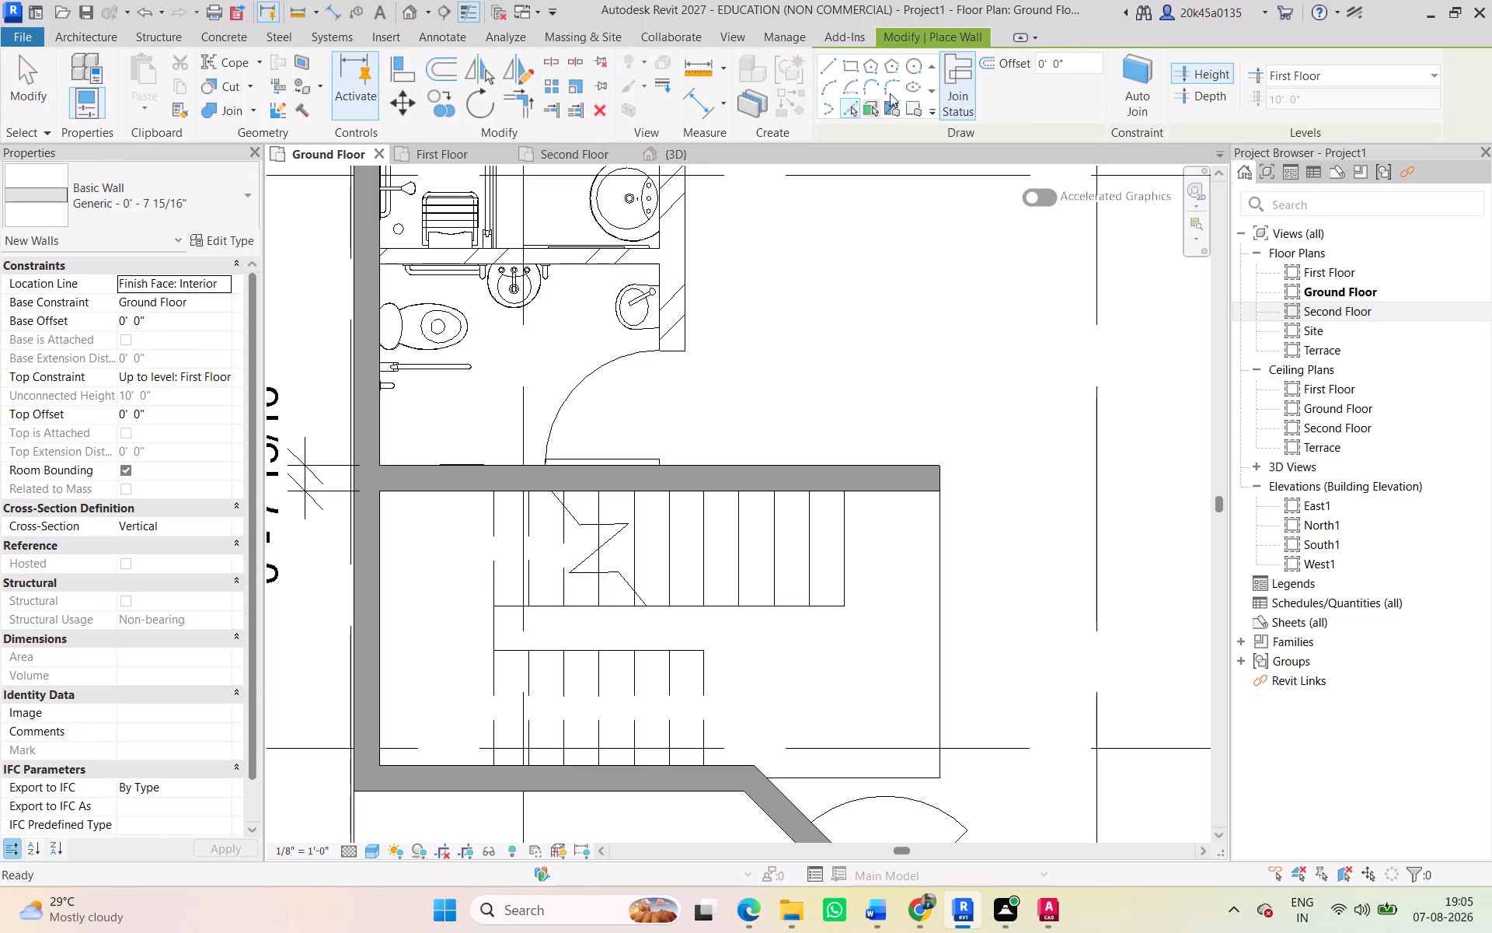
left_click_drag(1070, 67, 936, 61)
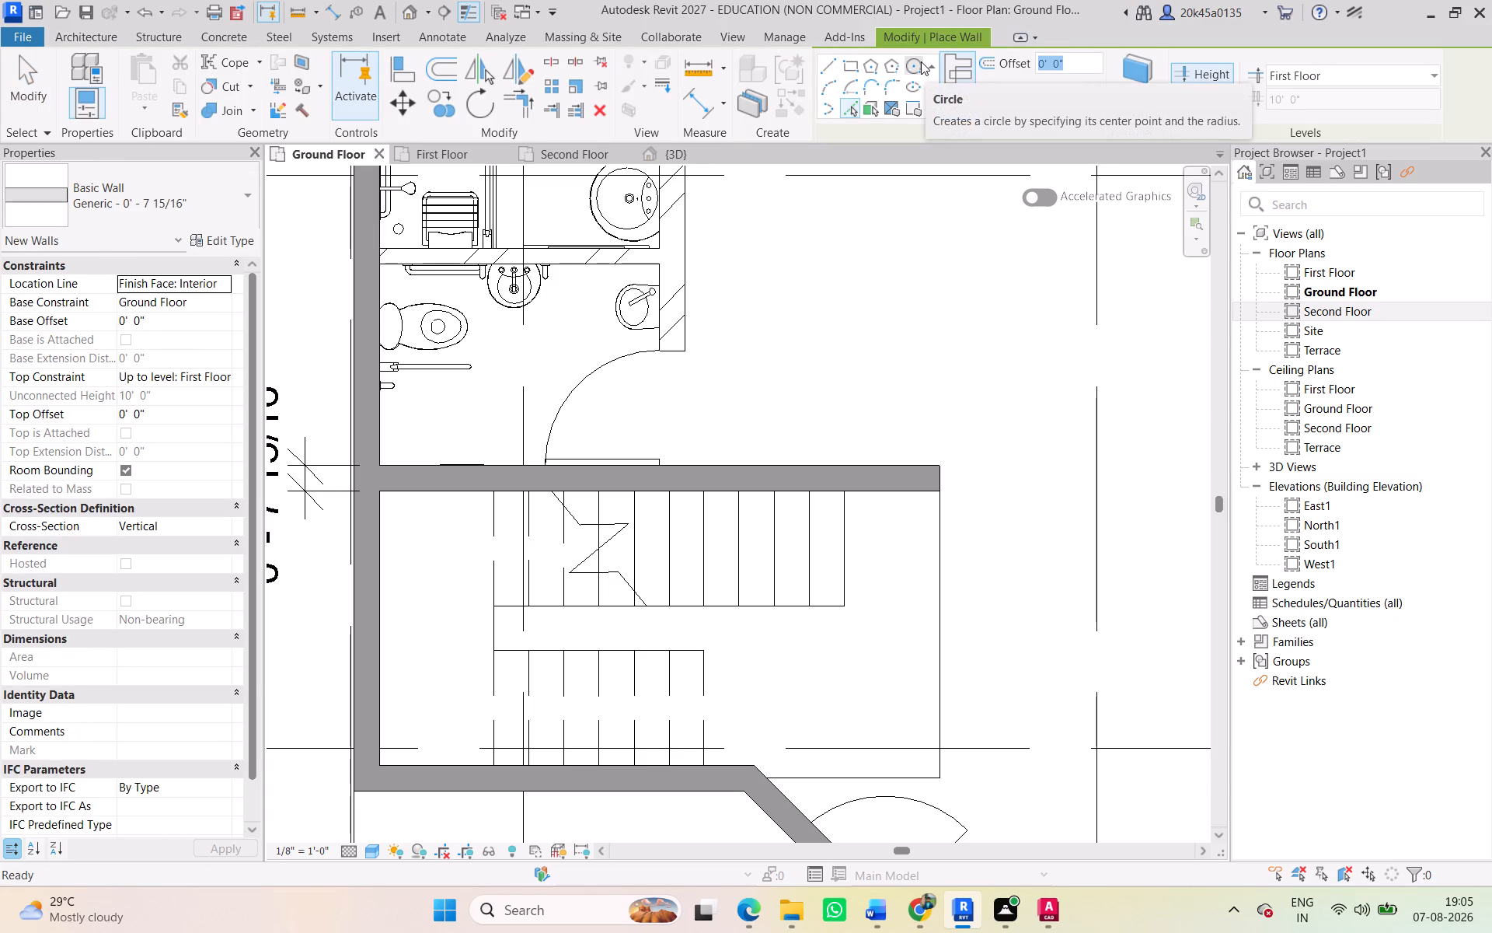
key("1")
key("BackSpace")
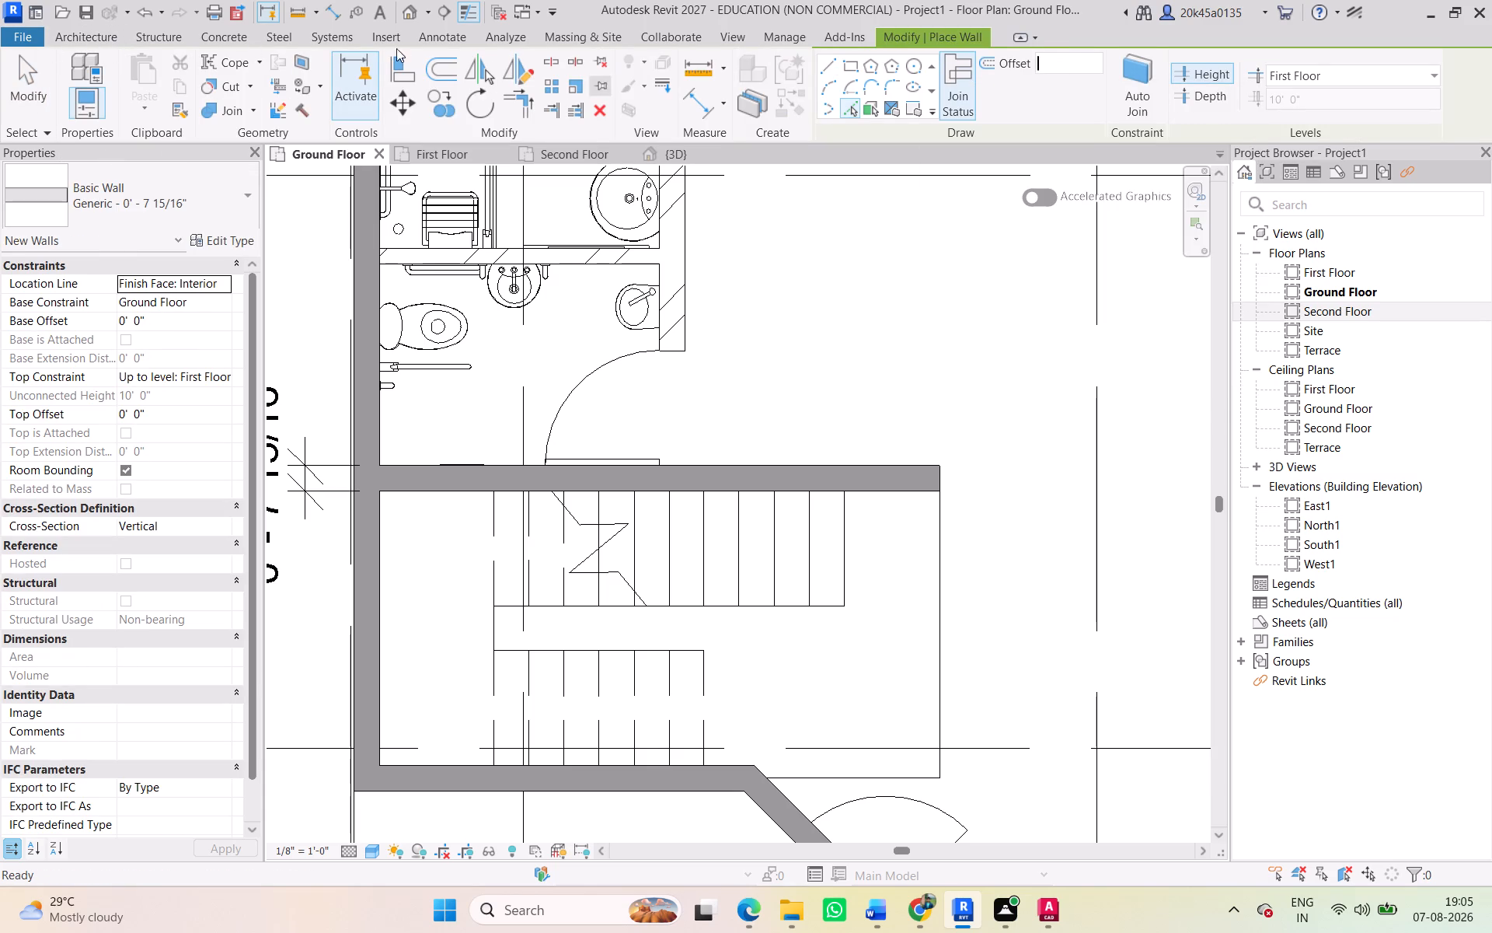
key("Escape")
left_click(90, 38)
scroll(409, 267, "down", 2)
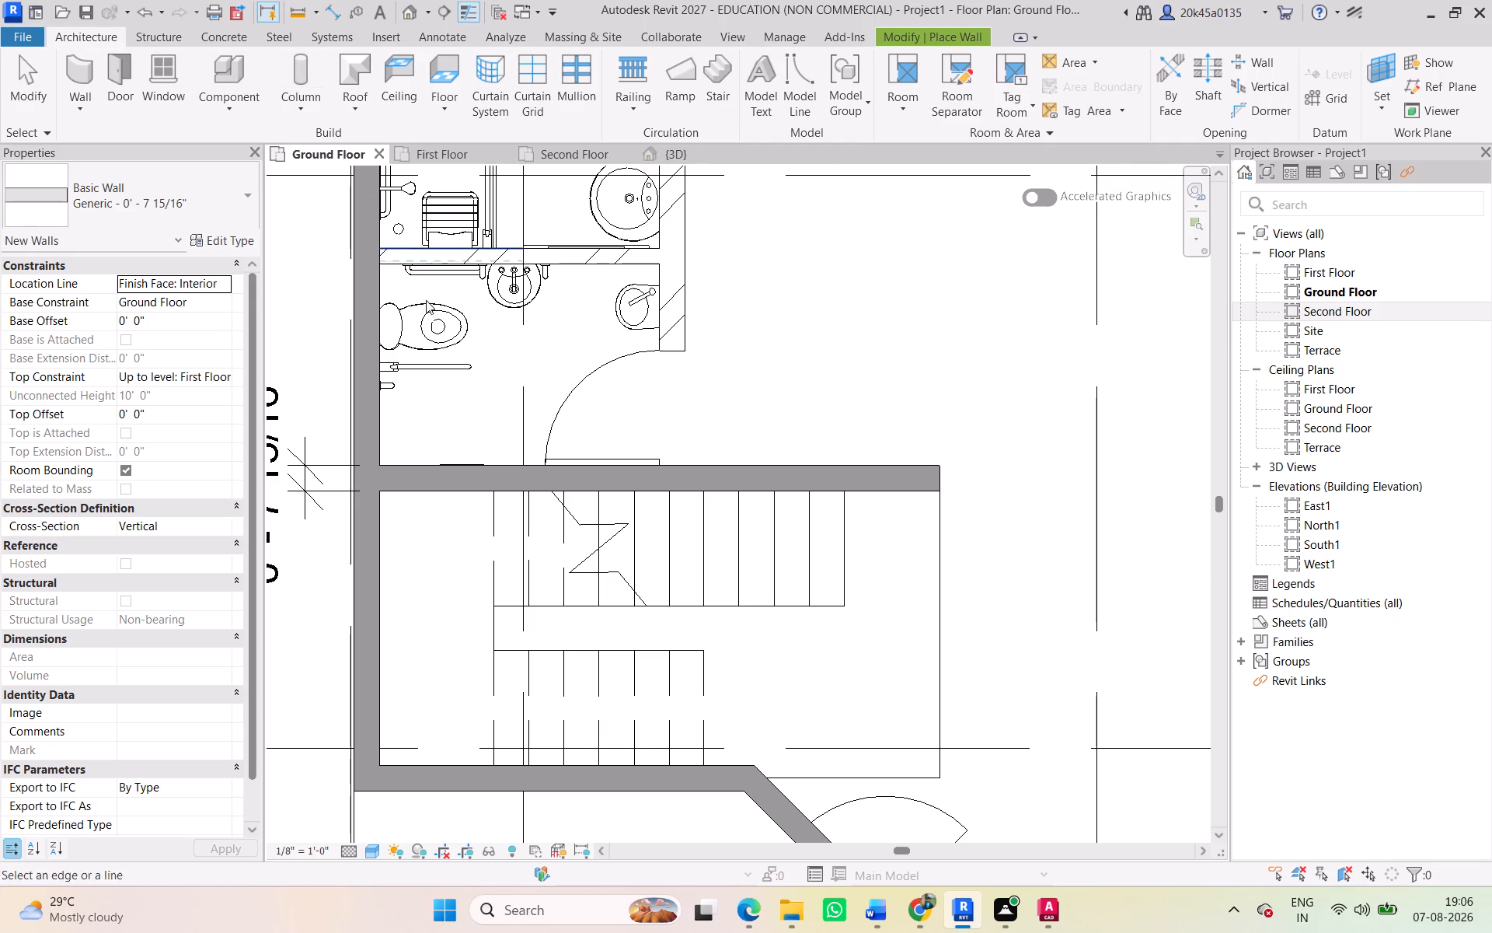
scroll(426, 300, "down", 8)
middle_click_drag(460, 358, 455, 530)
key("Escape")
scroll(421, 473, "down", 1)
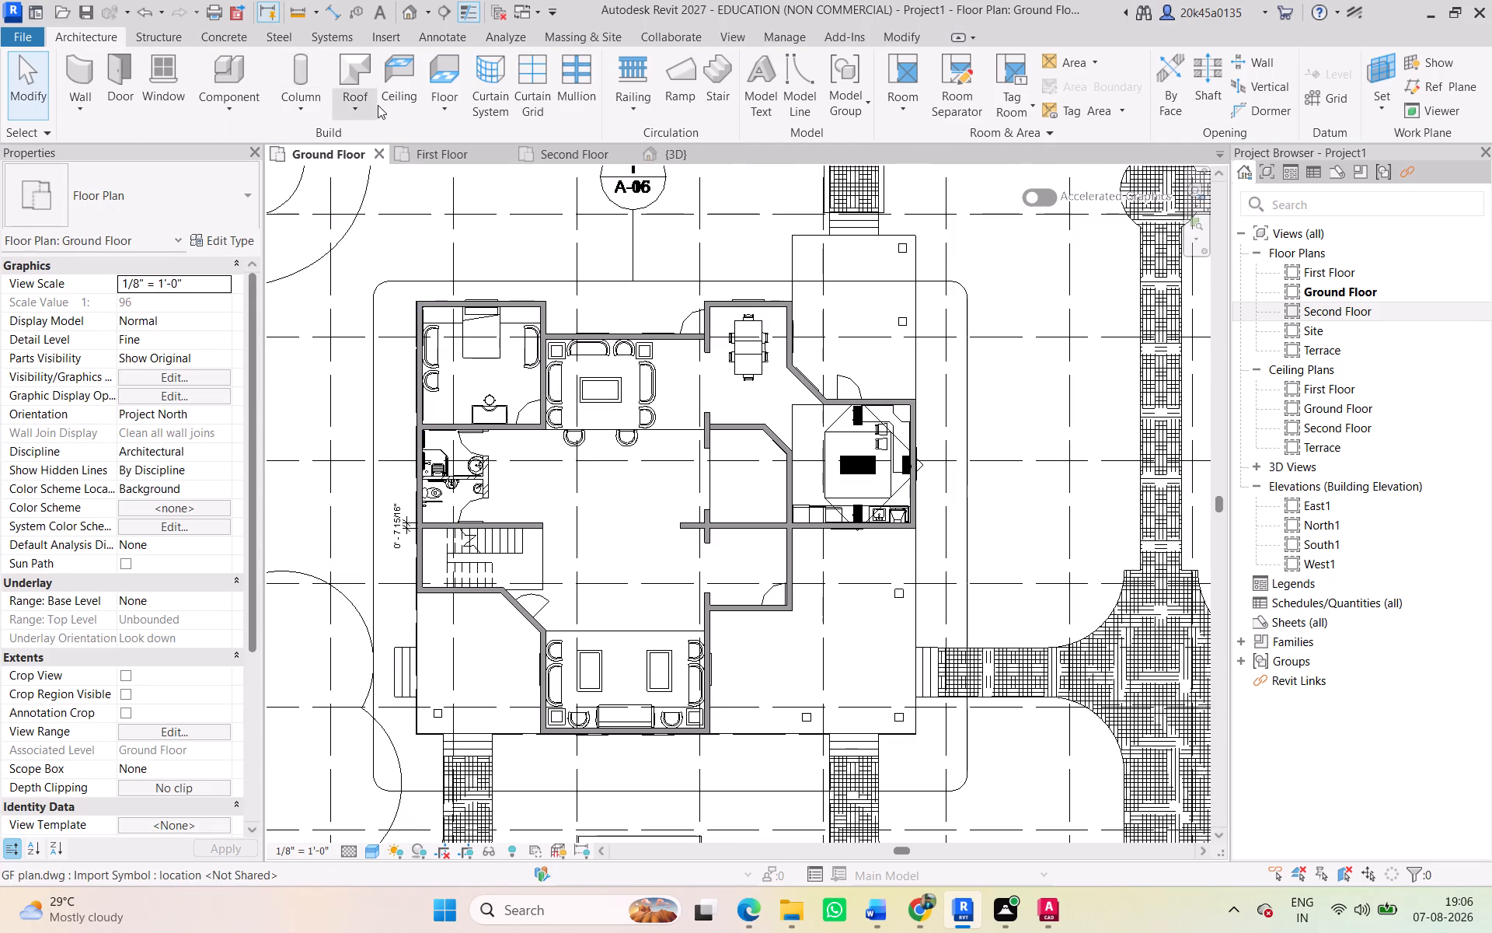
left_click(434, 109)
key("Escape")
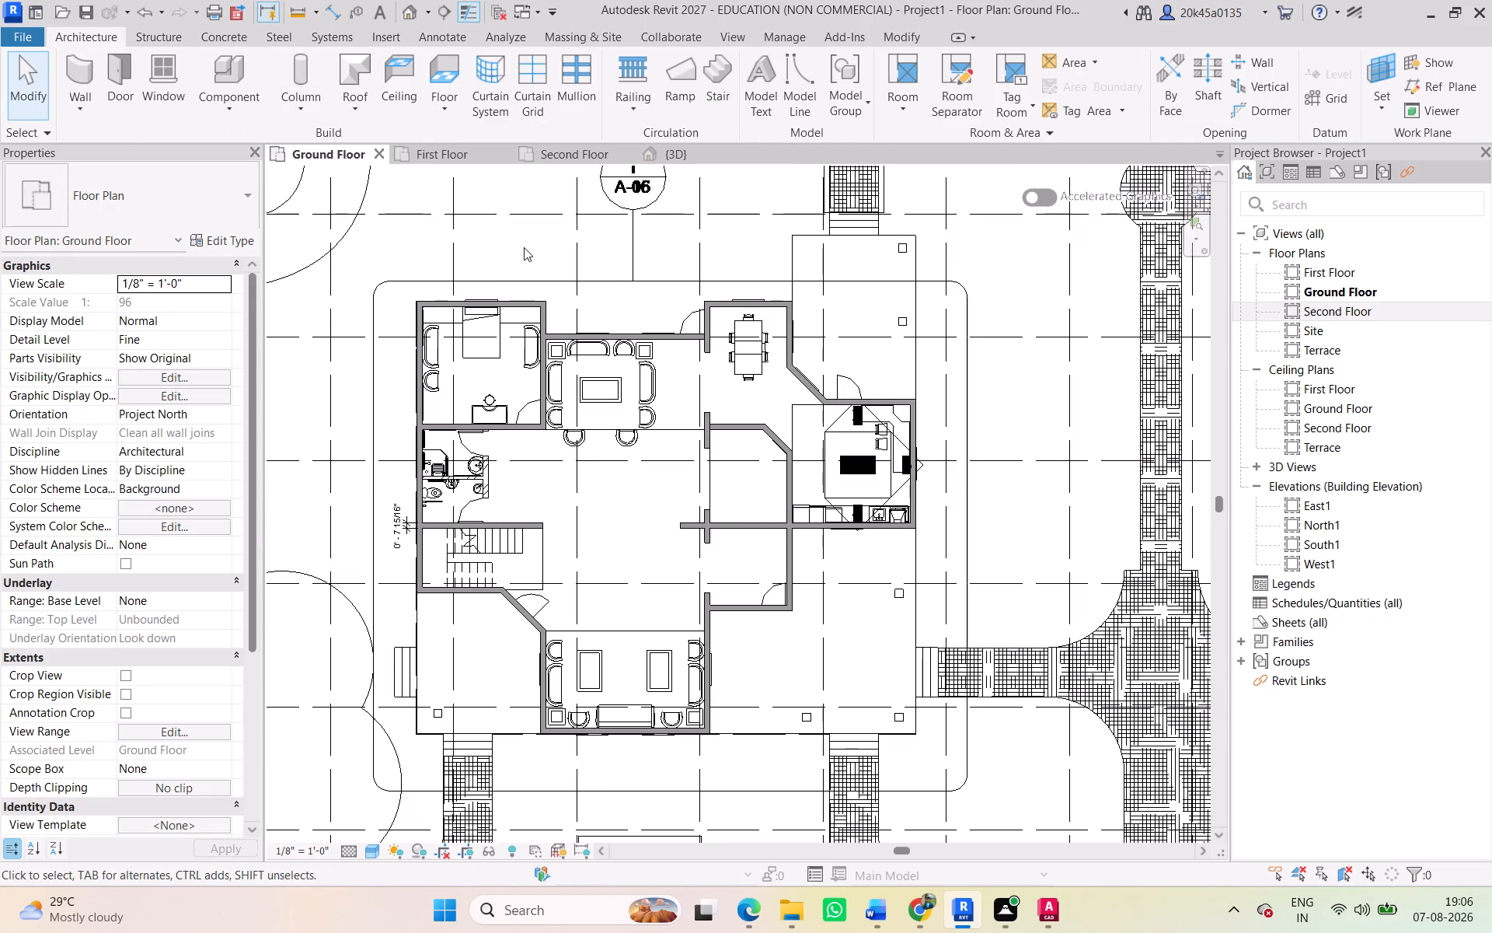
Switch to the PROJECT_1 farm house drawing in Edge.
key("alt+Tab")
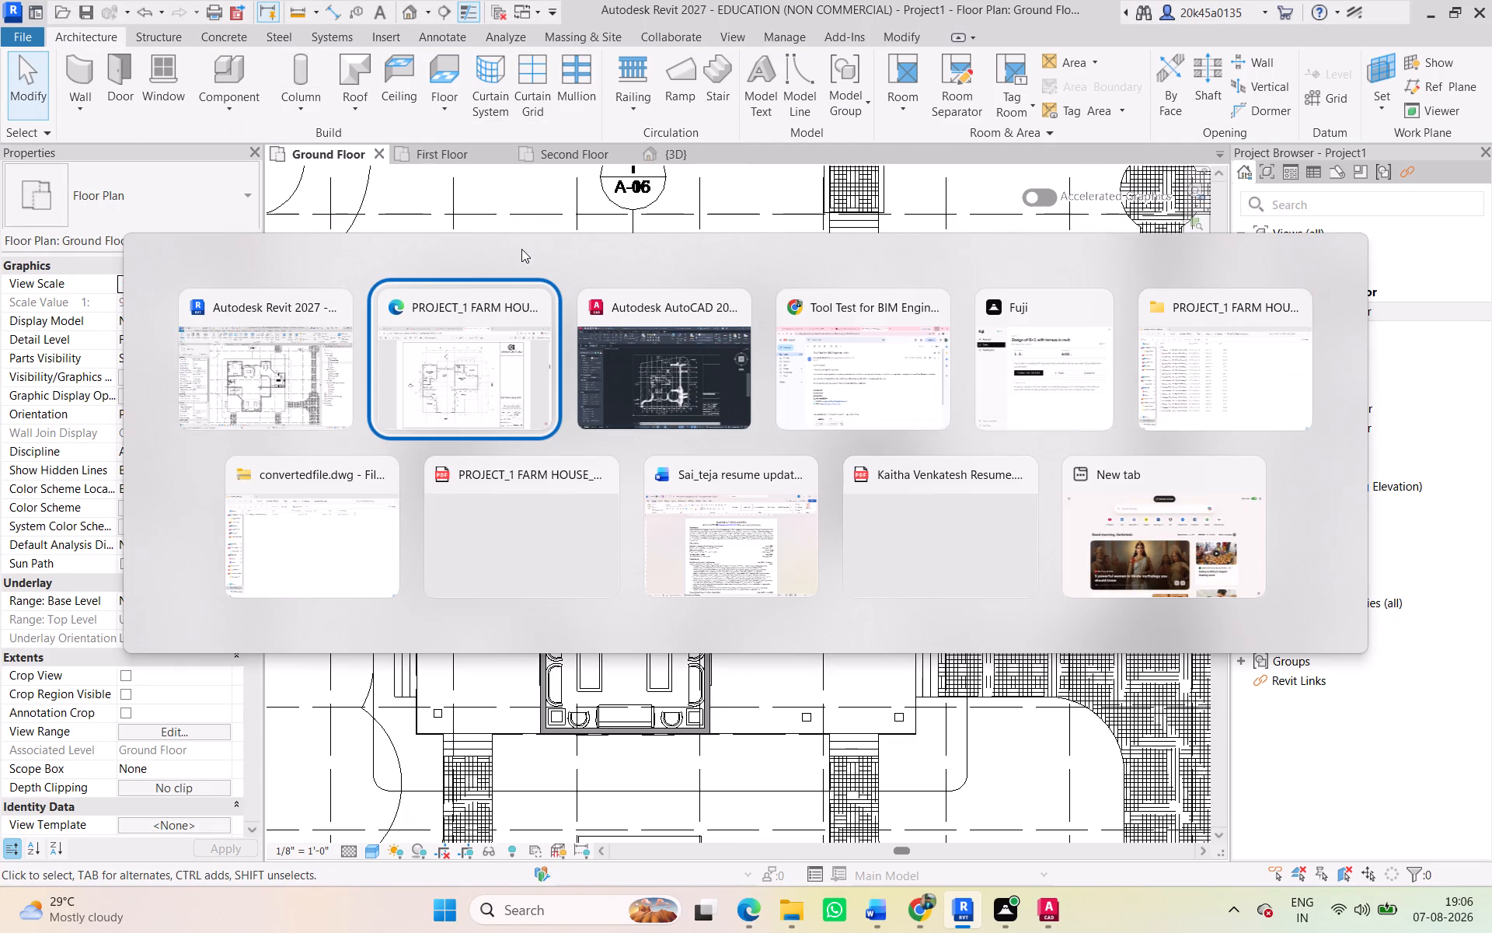
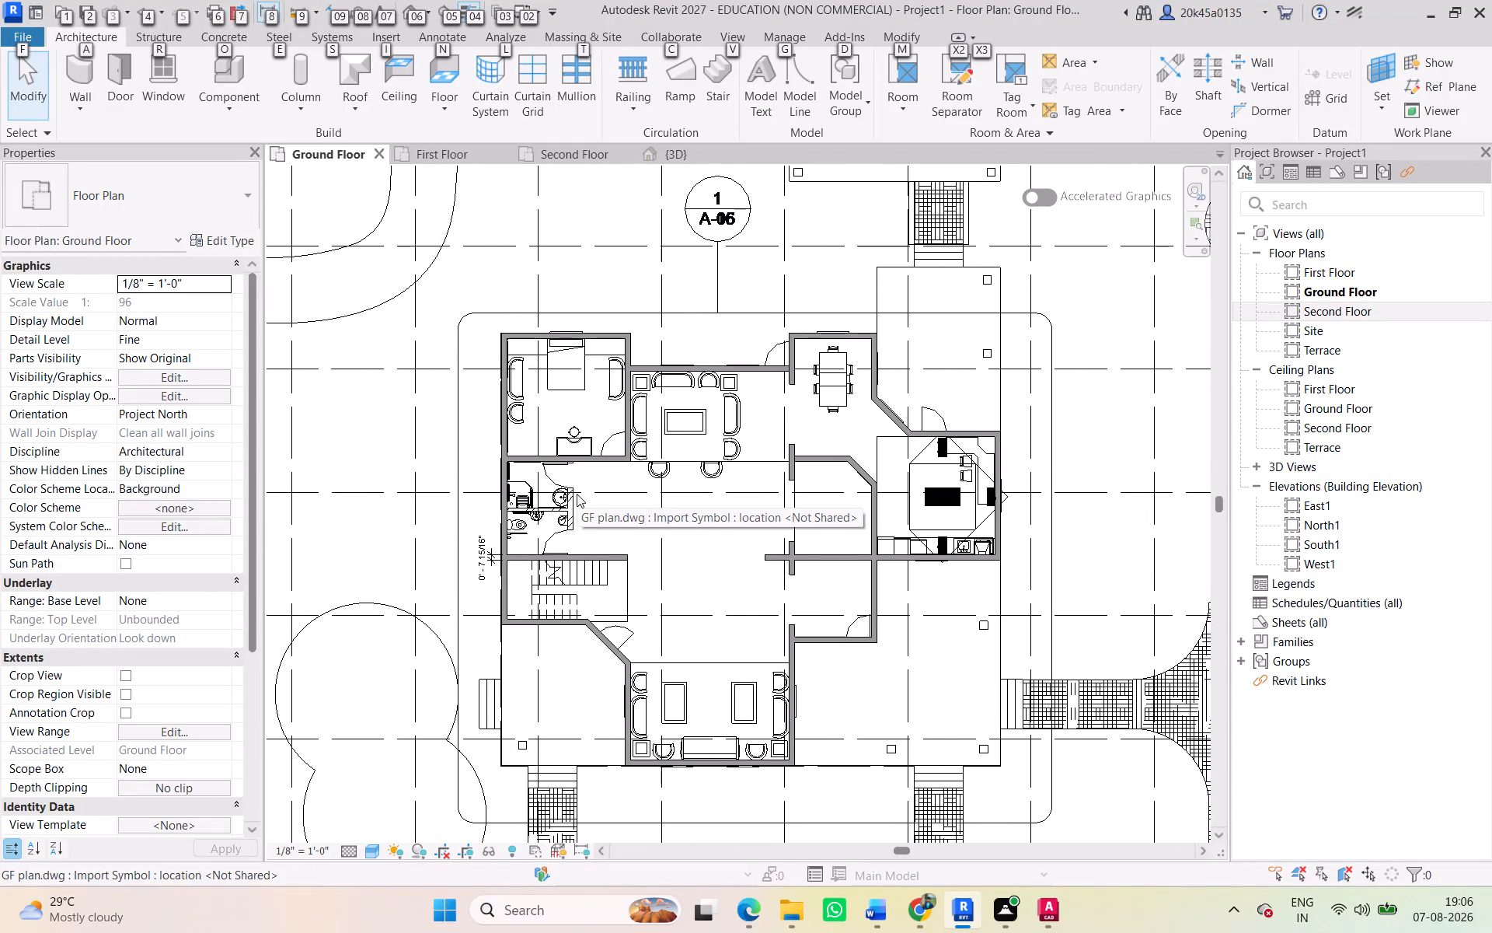
Switch to AutoCAD and close Drawing2 without saving its changes.
key("Escape")
key("alt+Tab")
key("alt+Tab")
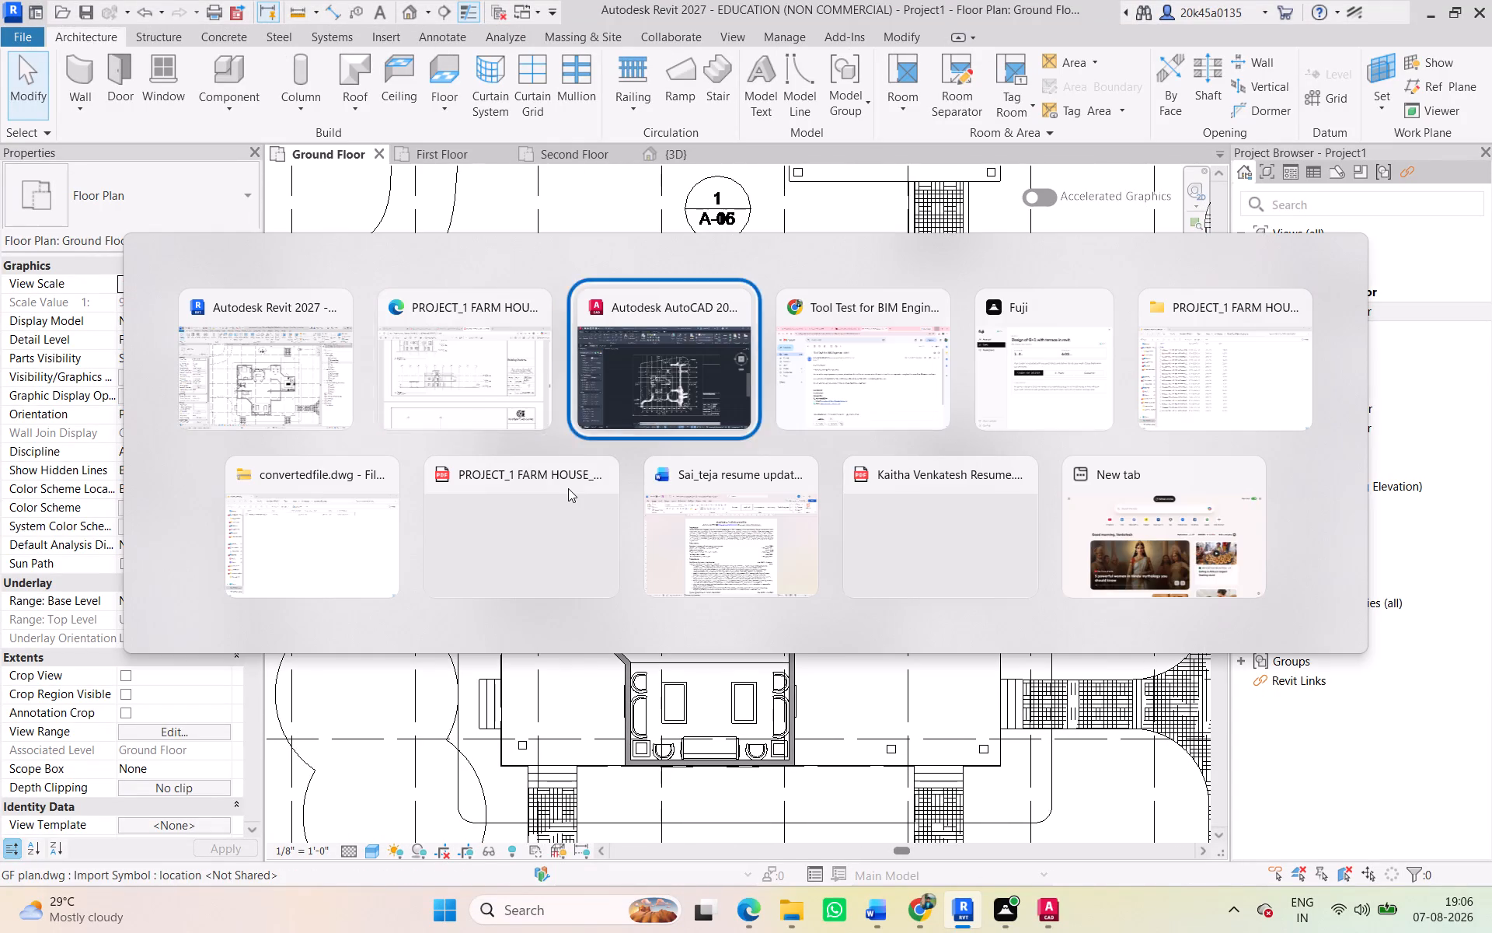
left_click(208, 158)
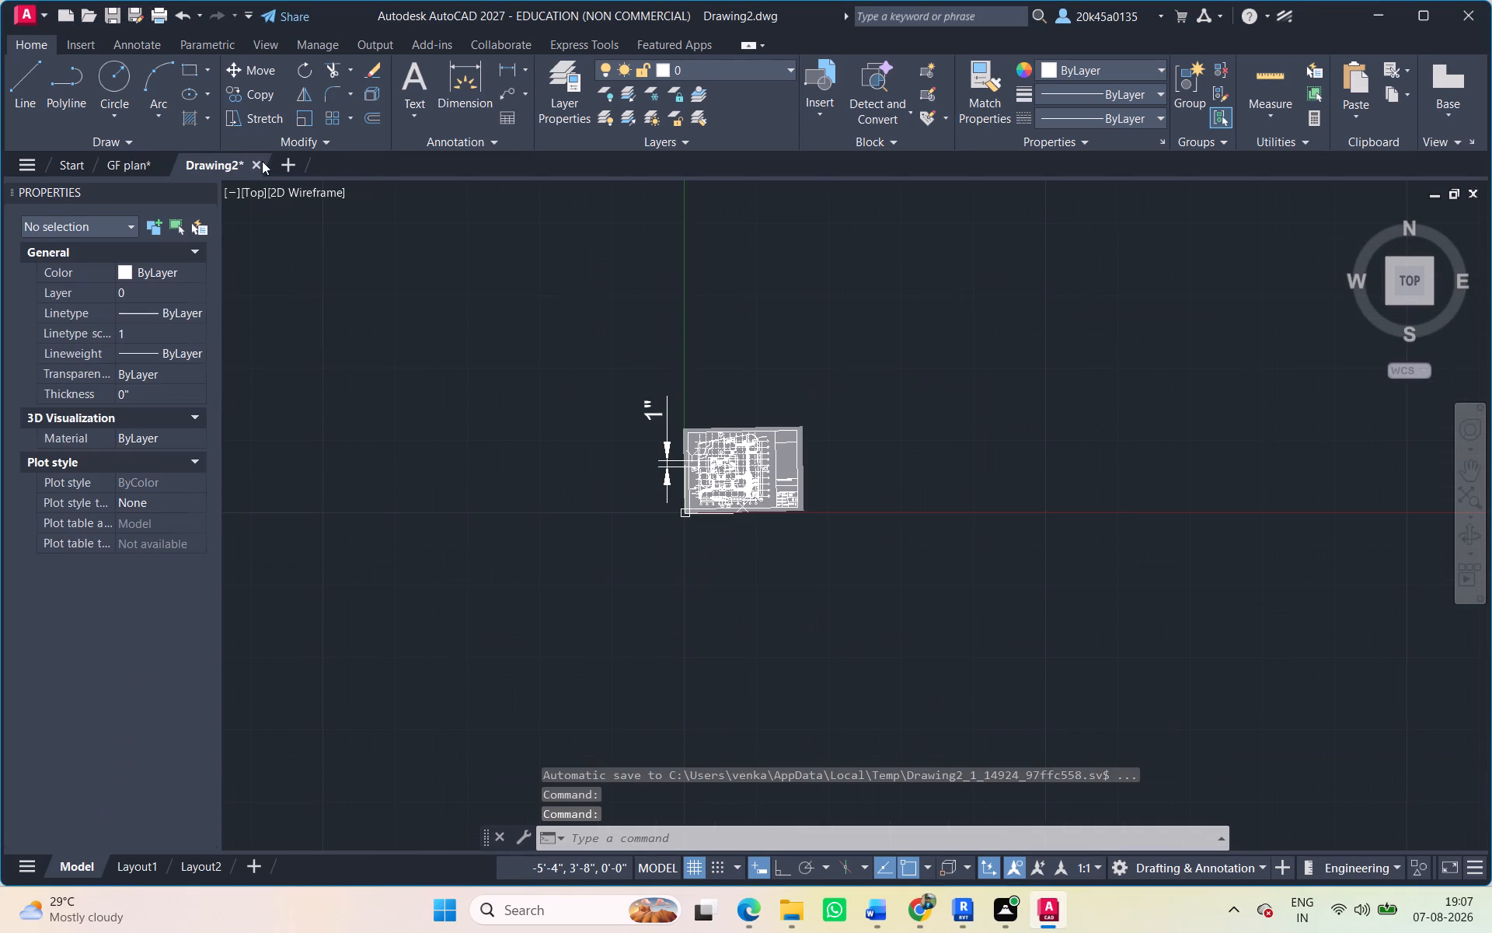
left_click(253, 163)
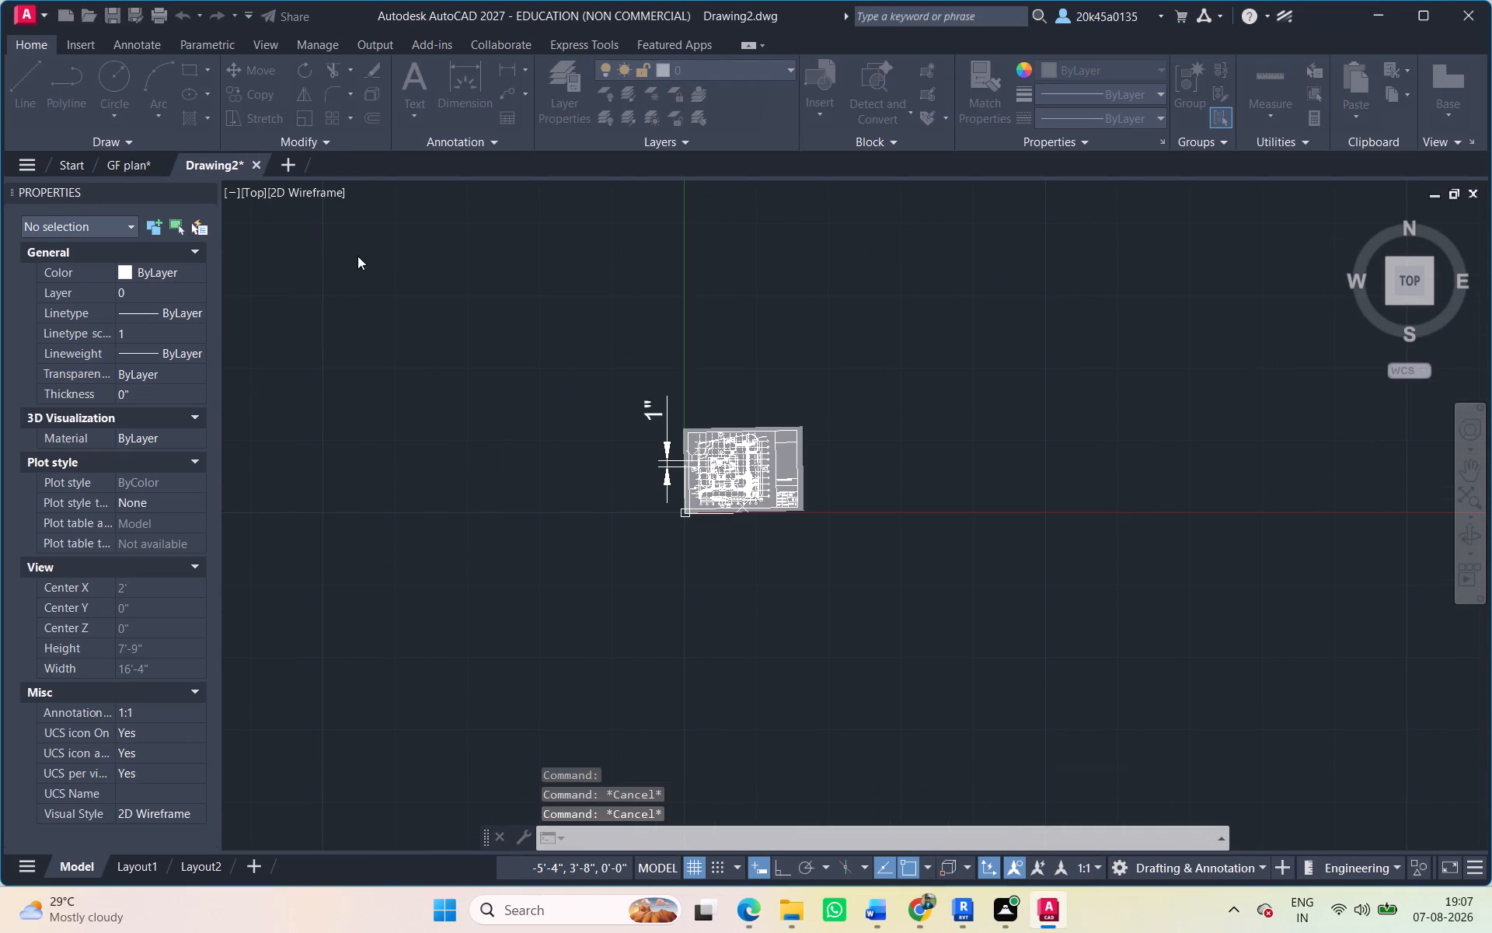
left_click(751, 501)
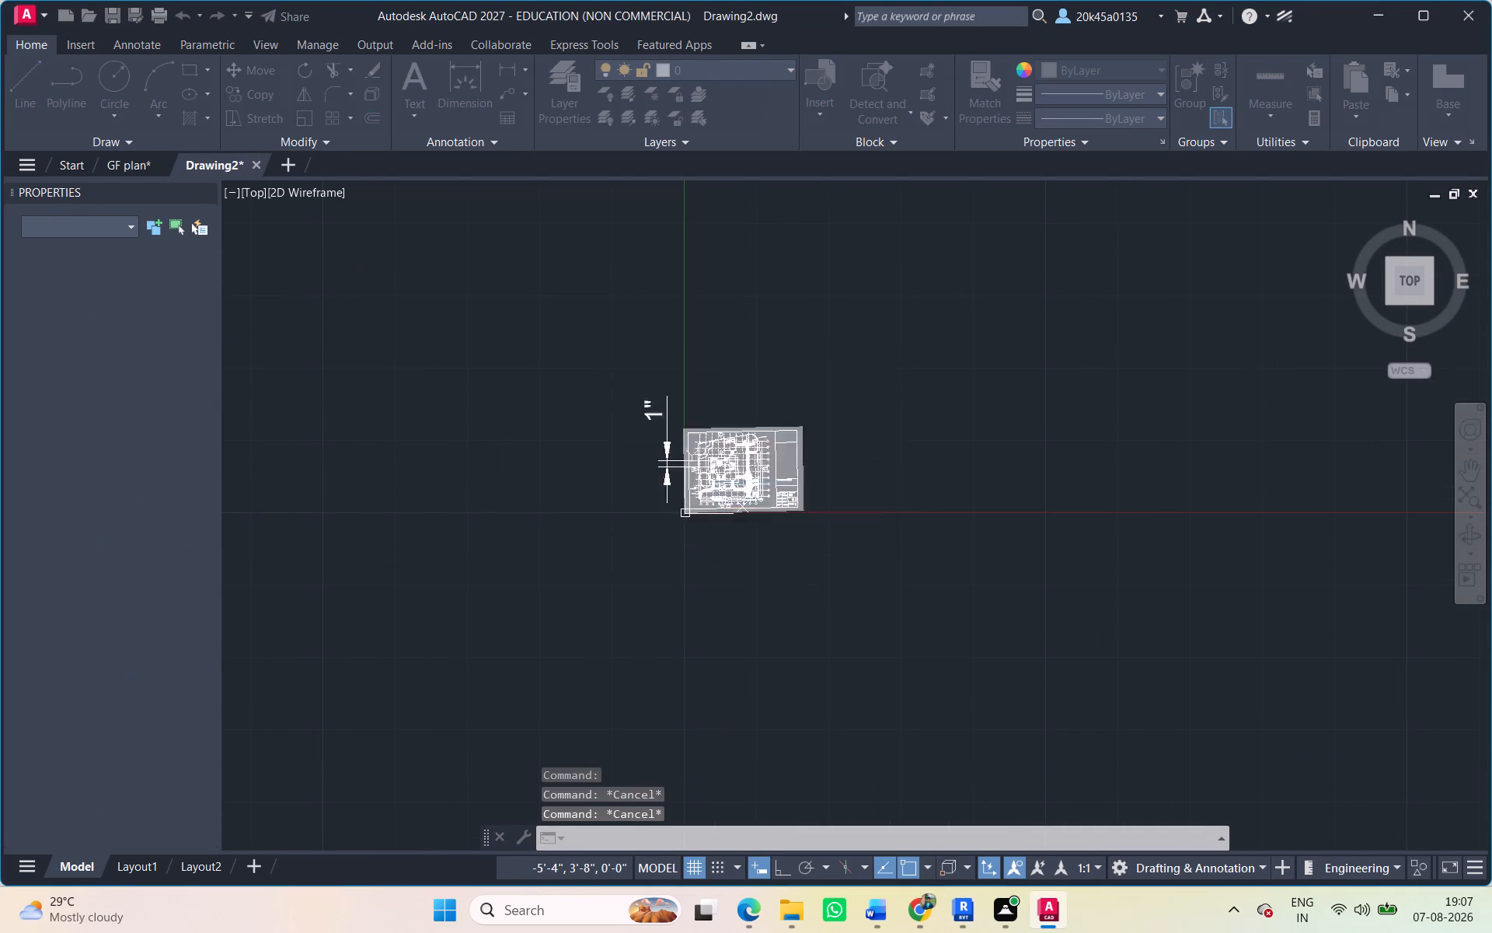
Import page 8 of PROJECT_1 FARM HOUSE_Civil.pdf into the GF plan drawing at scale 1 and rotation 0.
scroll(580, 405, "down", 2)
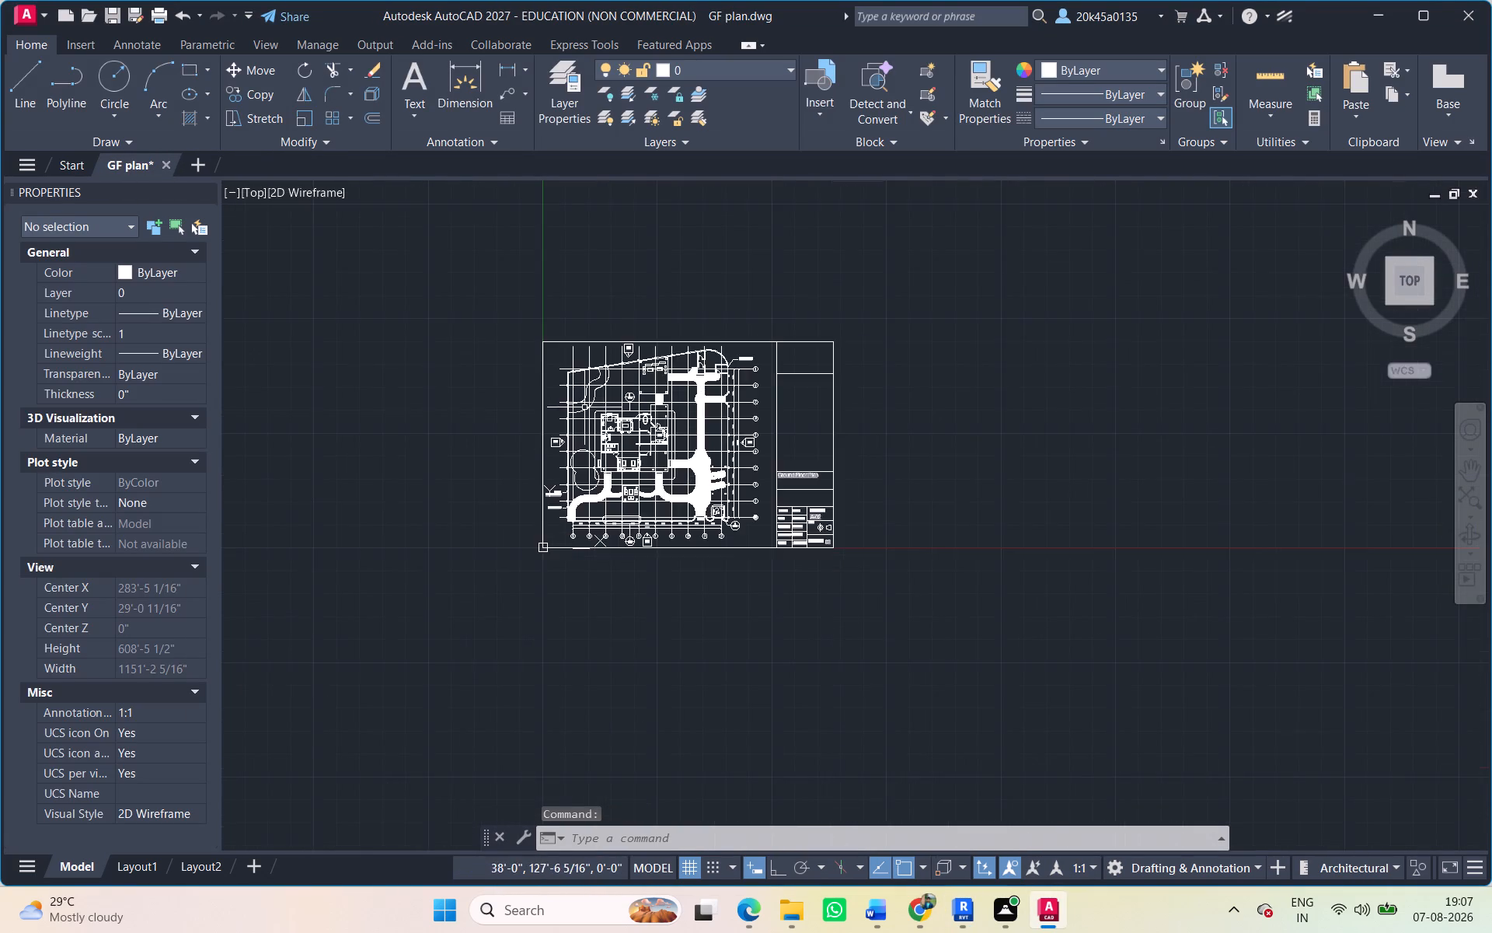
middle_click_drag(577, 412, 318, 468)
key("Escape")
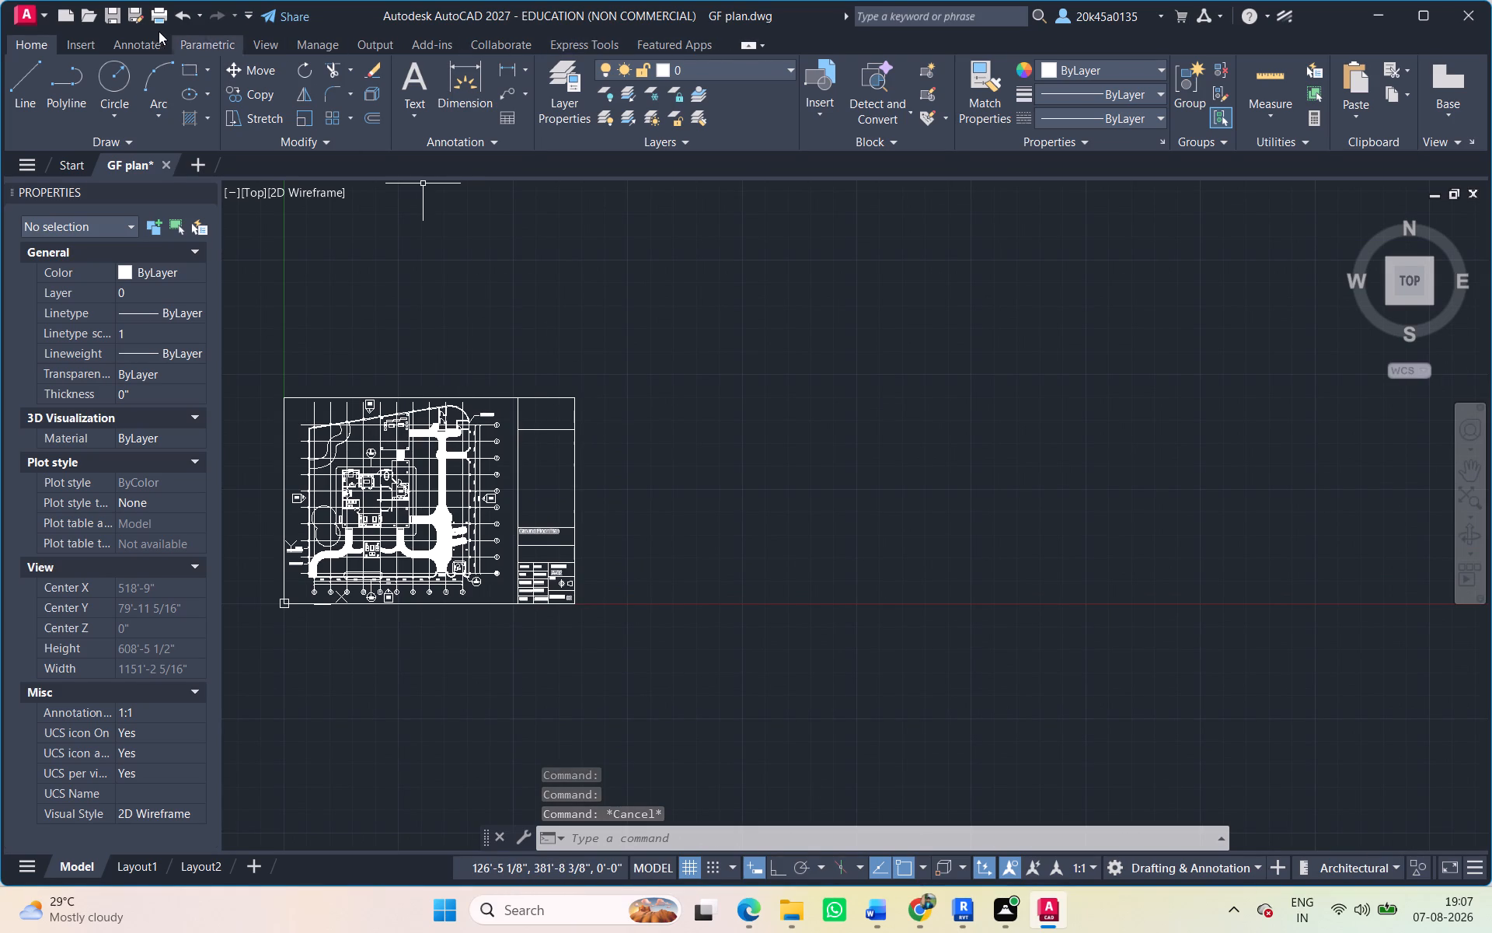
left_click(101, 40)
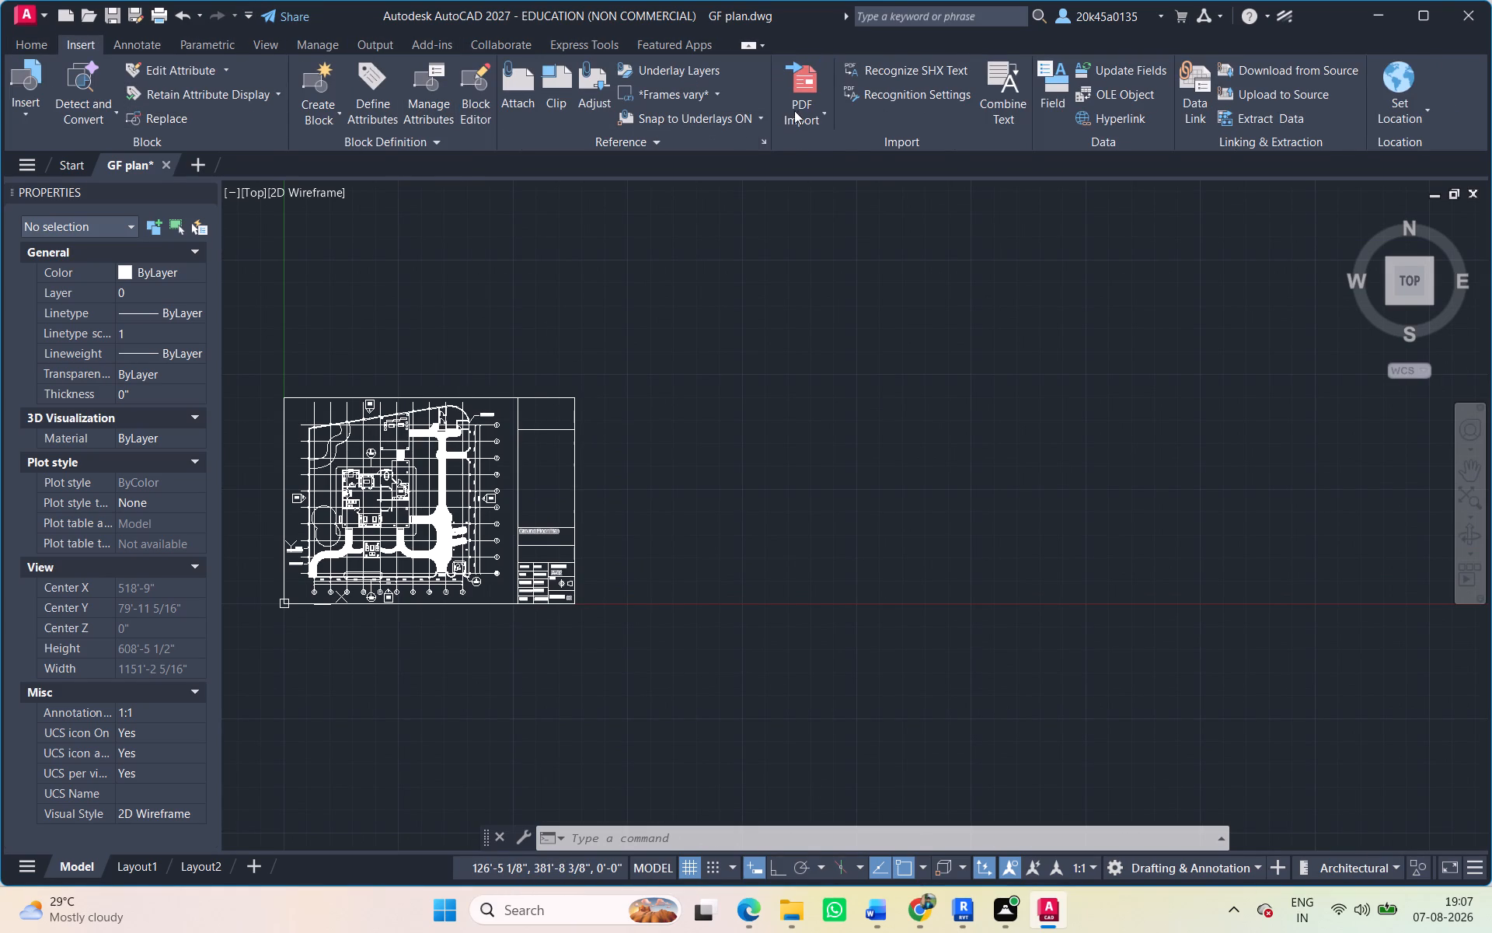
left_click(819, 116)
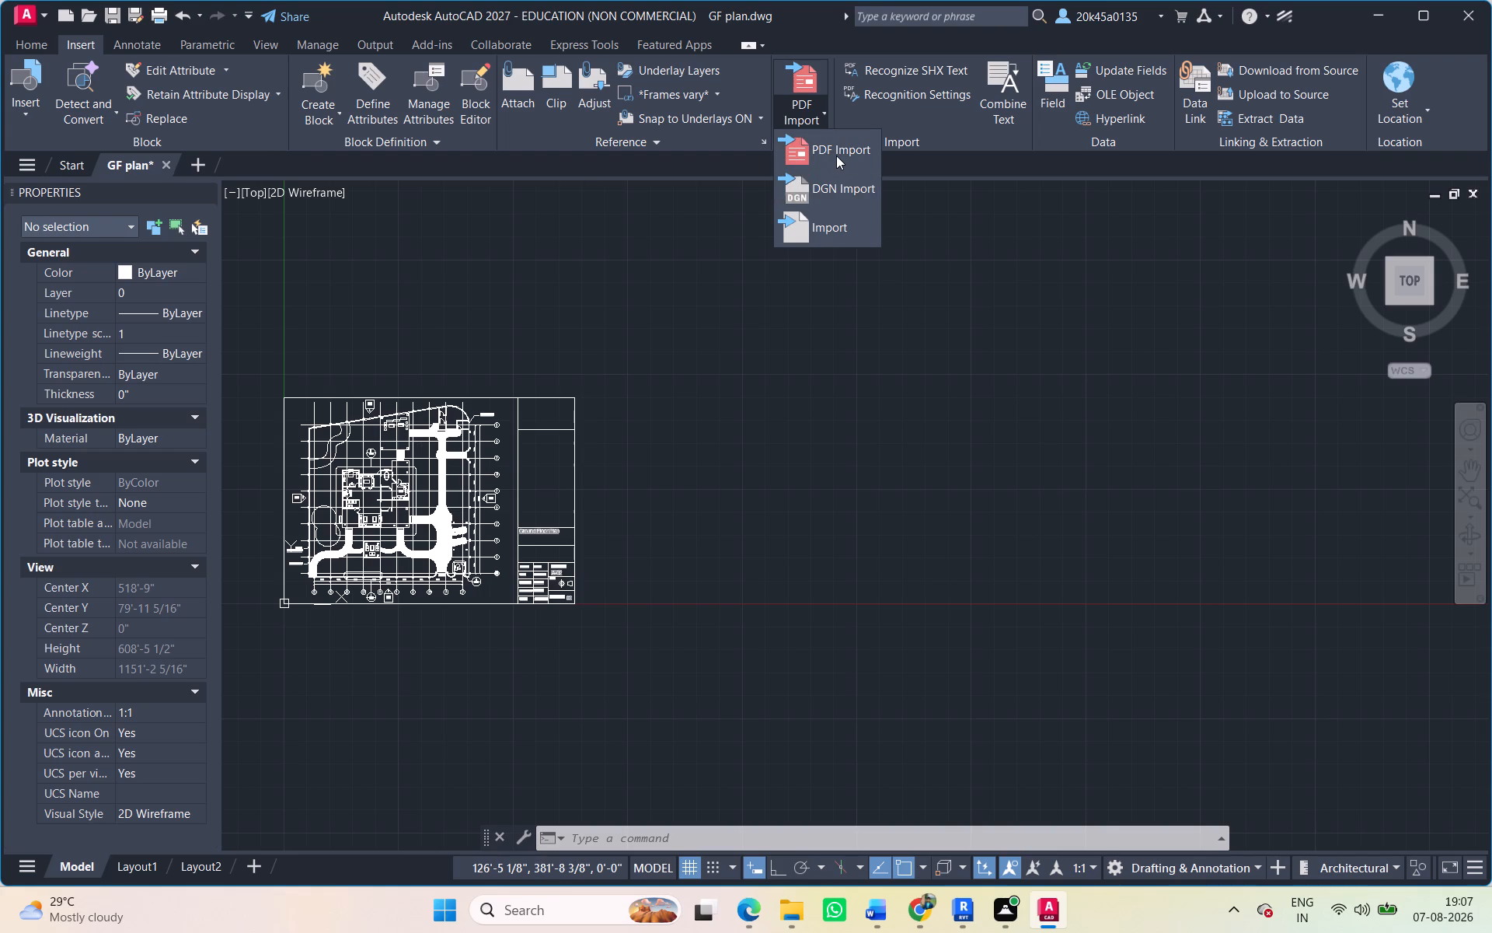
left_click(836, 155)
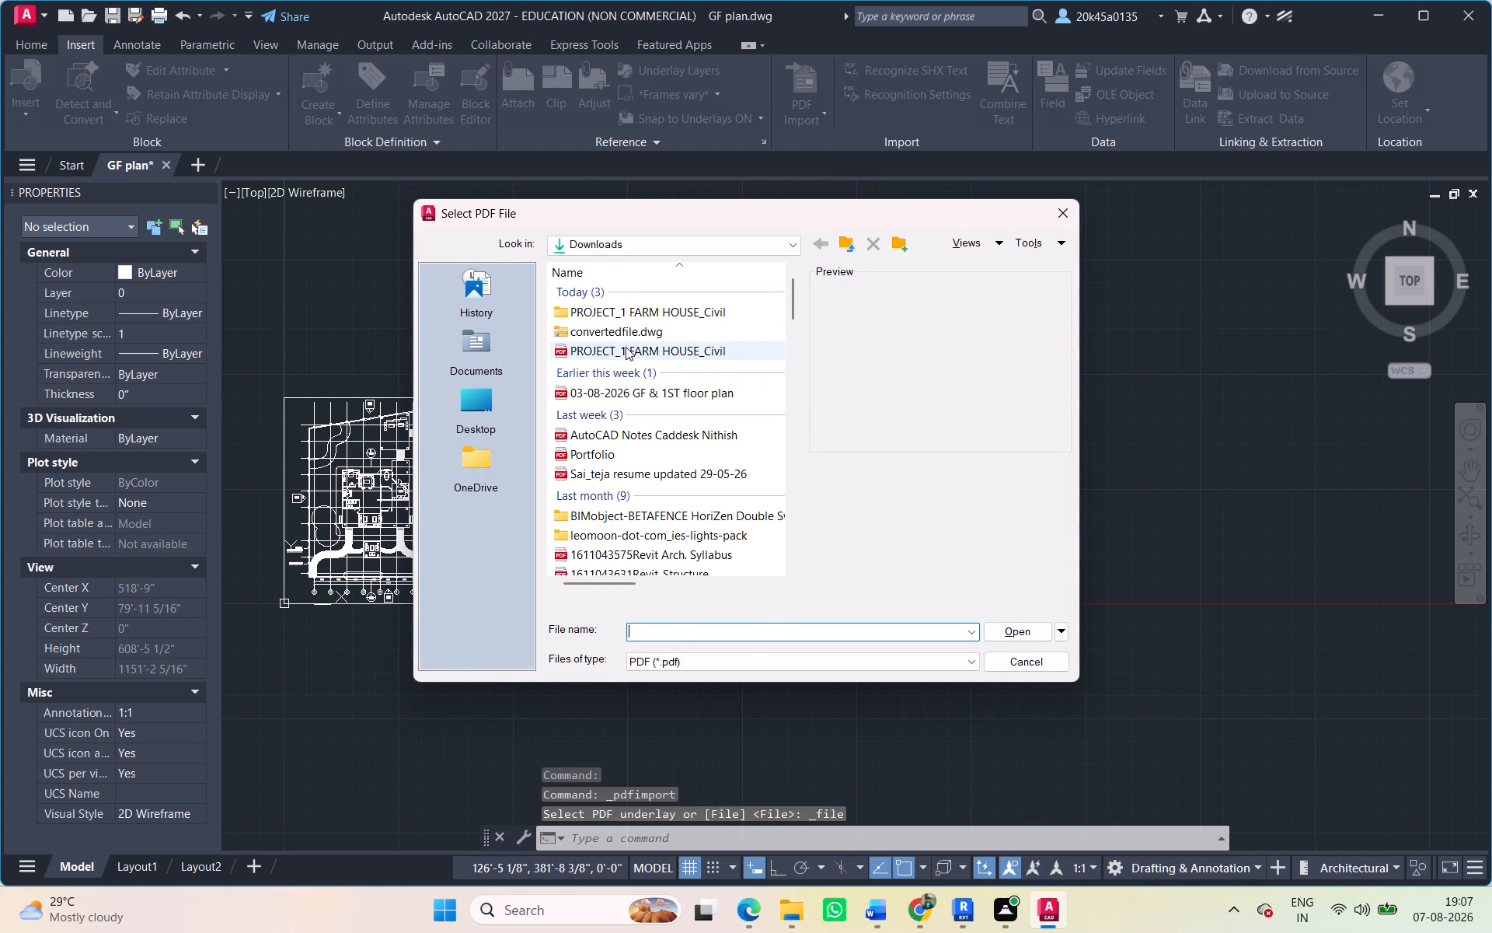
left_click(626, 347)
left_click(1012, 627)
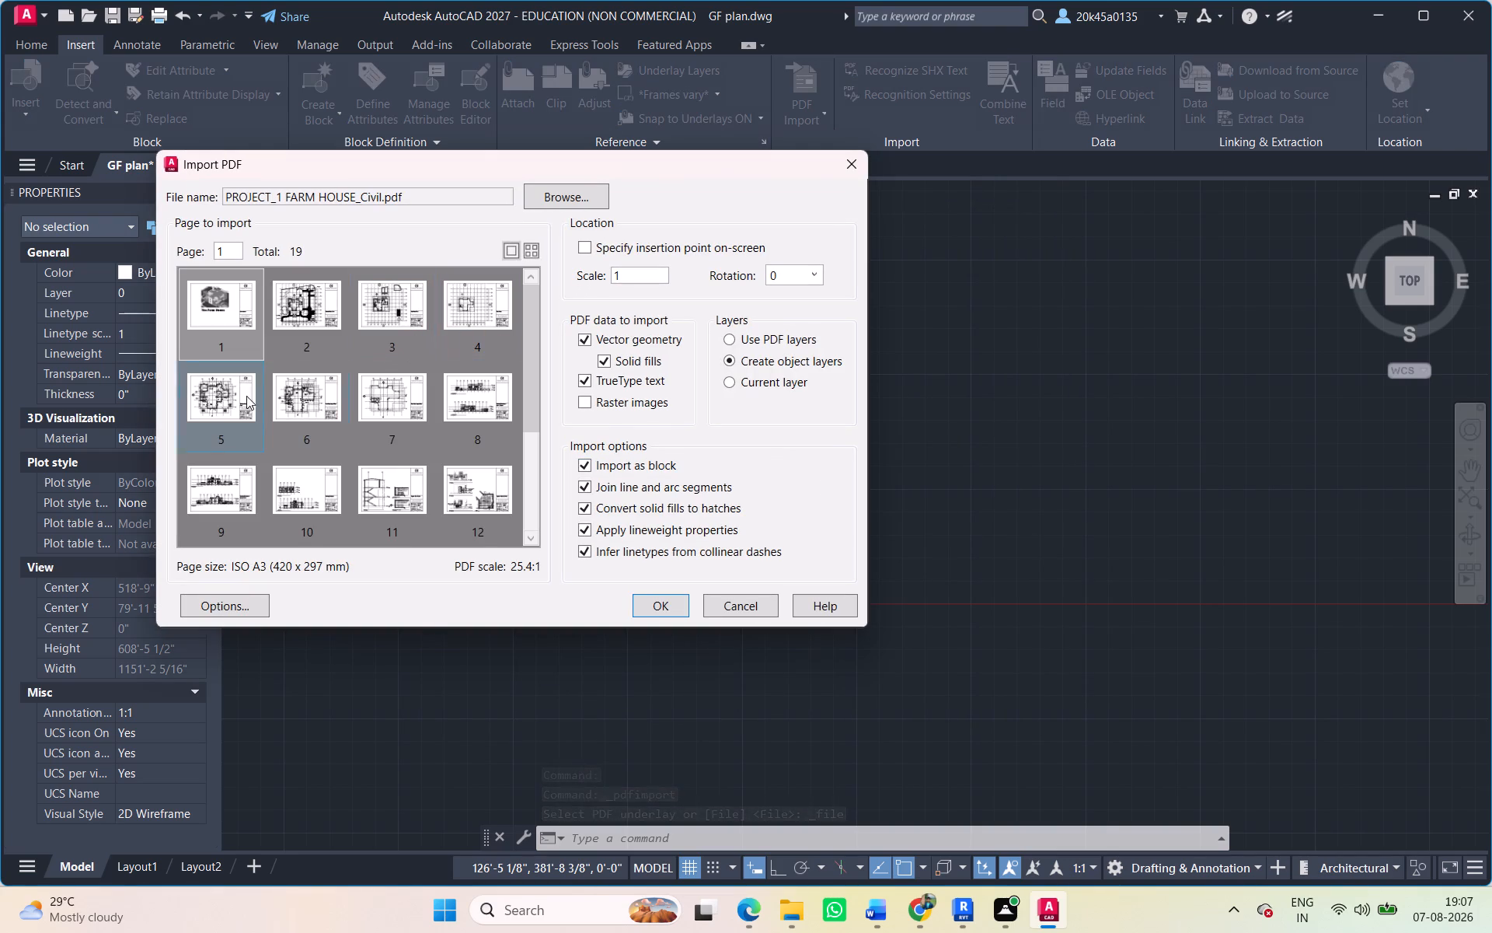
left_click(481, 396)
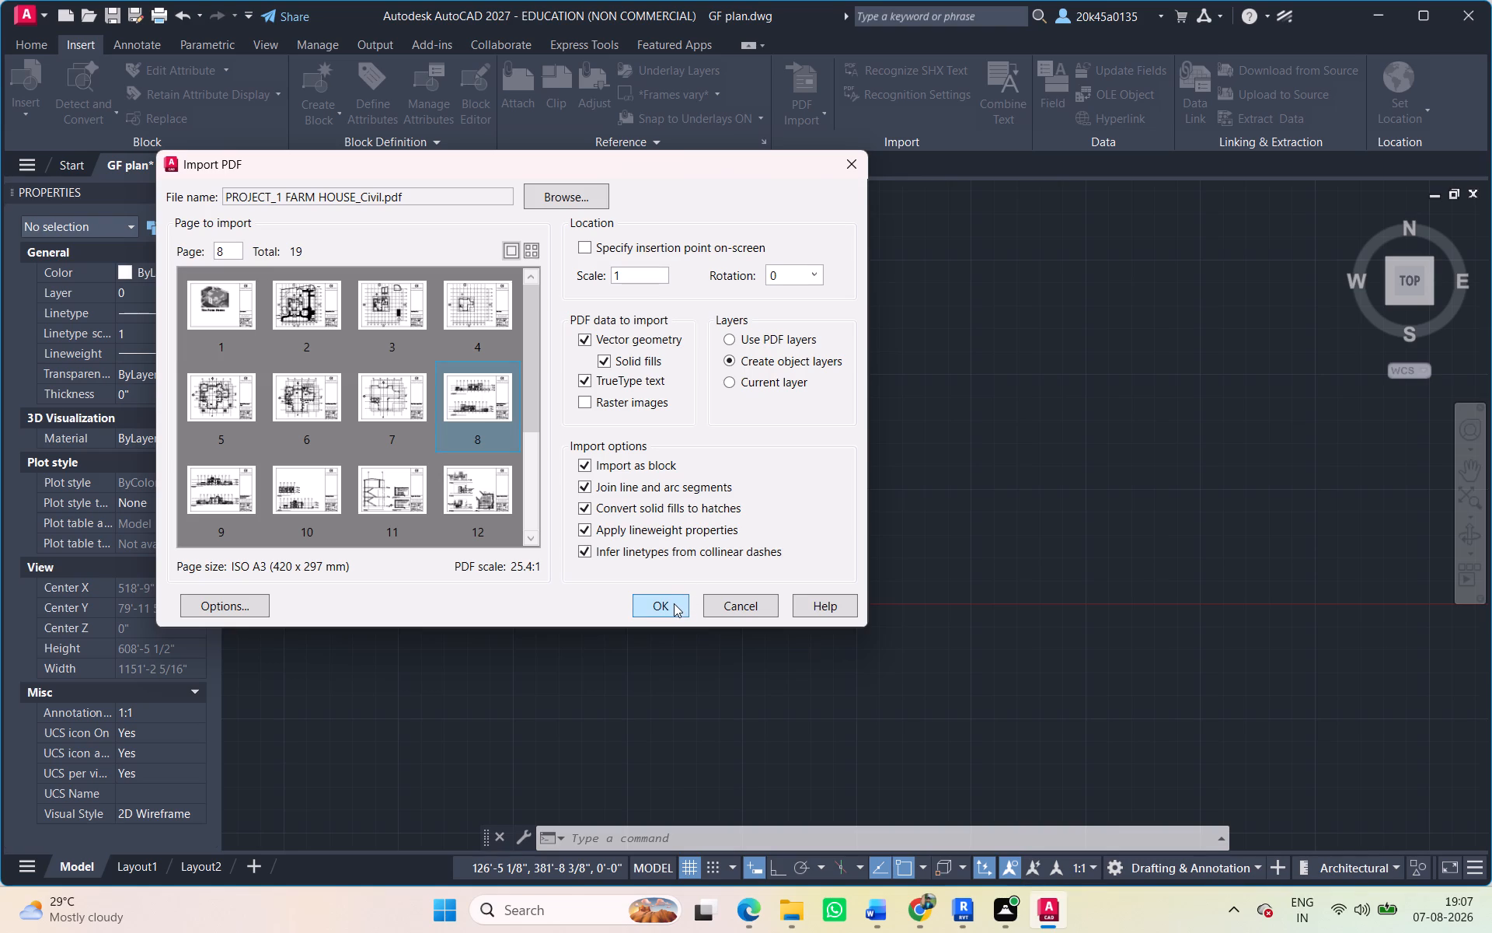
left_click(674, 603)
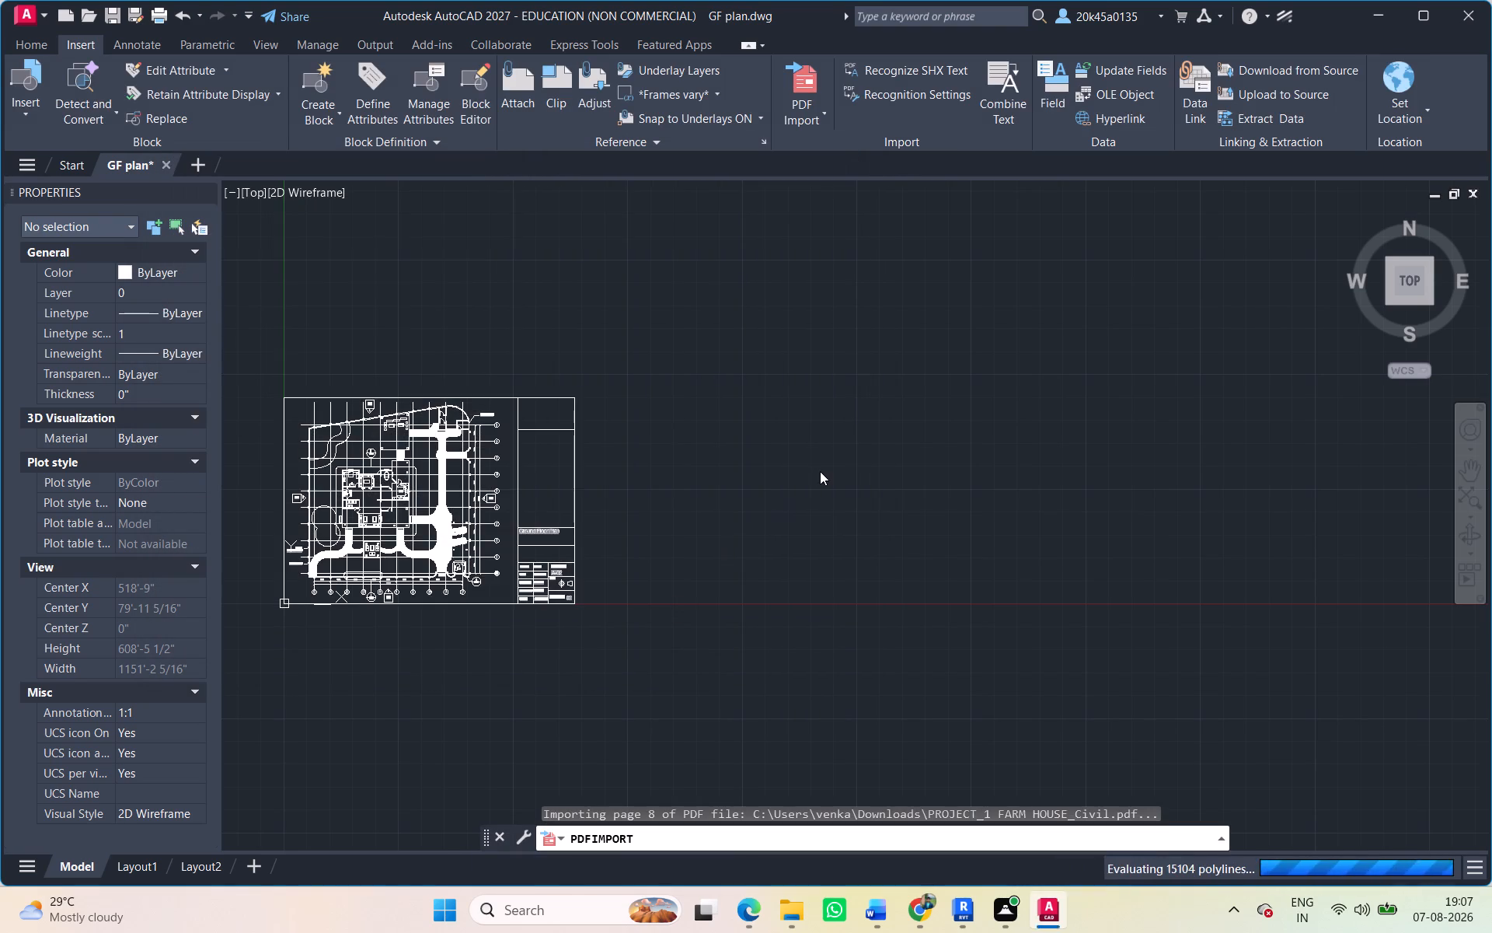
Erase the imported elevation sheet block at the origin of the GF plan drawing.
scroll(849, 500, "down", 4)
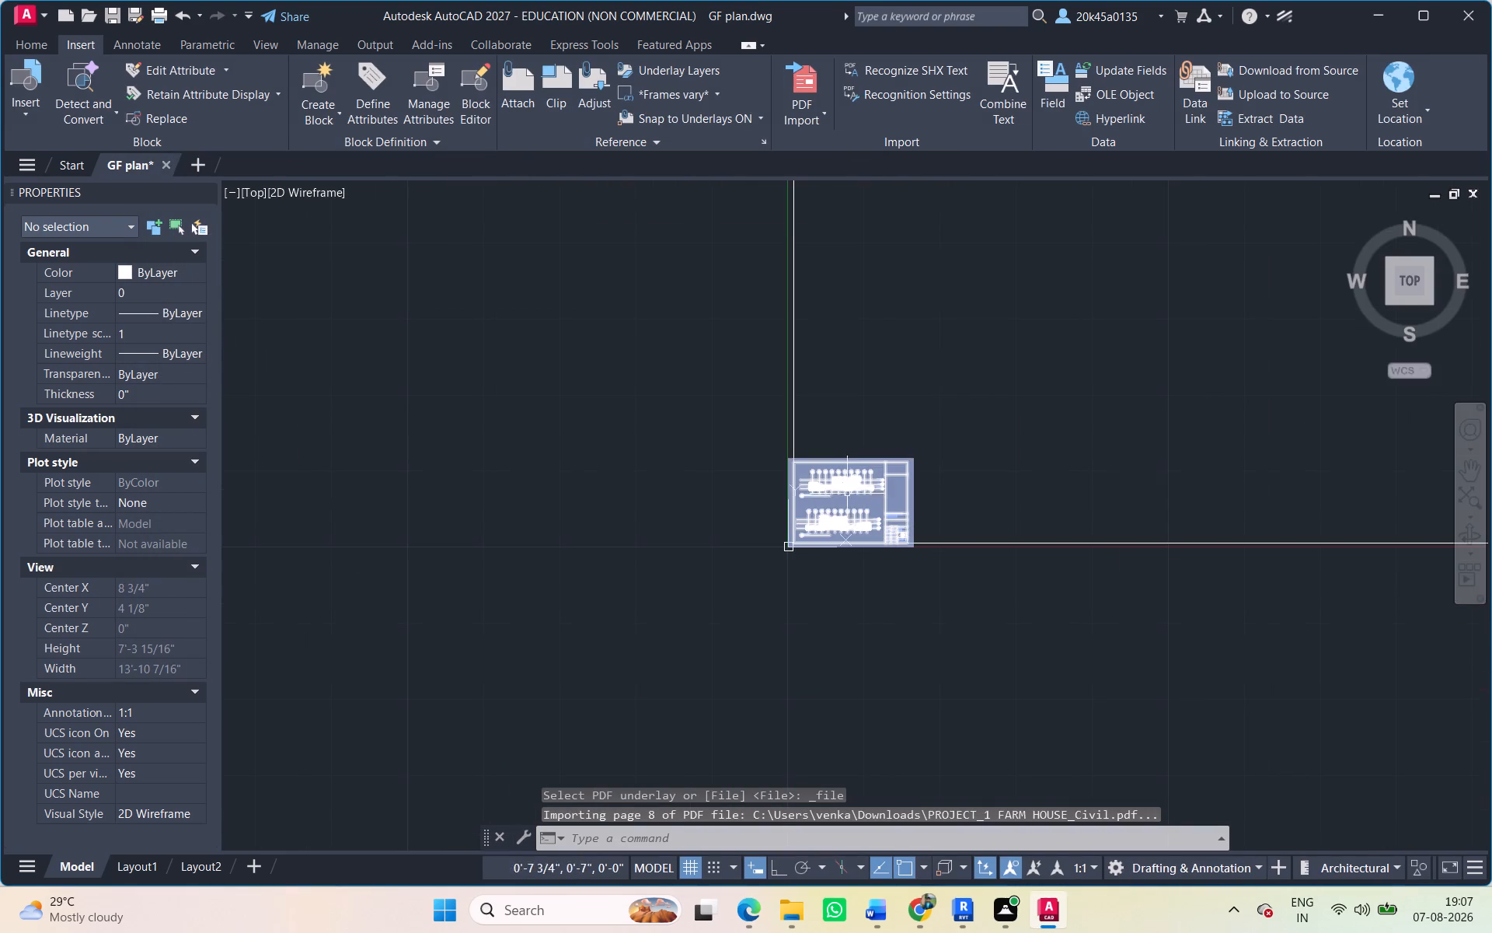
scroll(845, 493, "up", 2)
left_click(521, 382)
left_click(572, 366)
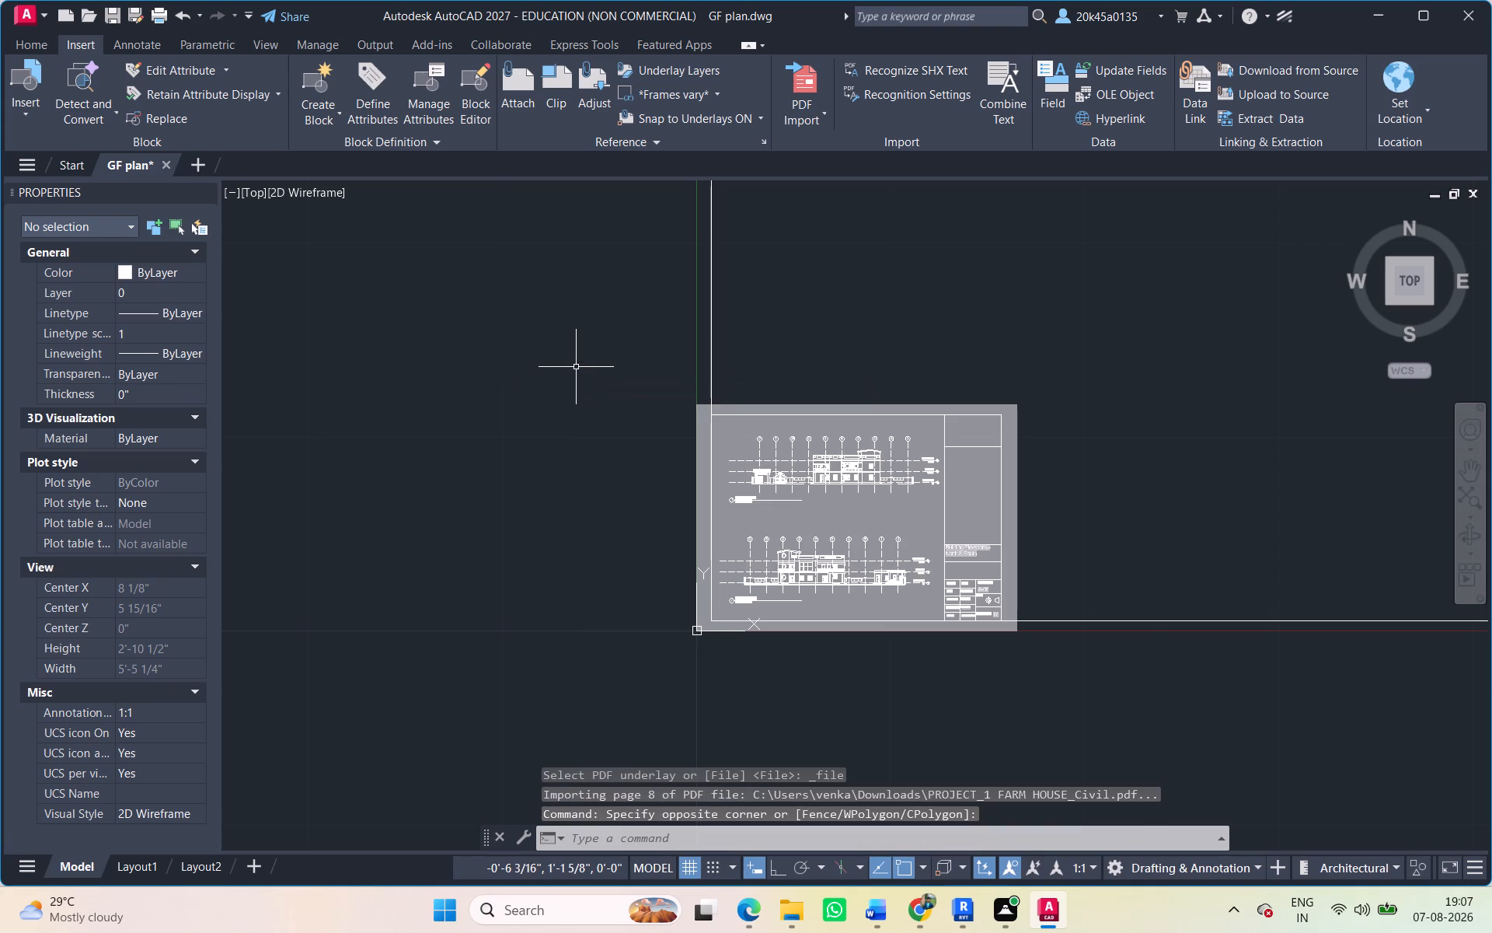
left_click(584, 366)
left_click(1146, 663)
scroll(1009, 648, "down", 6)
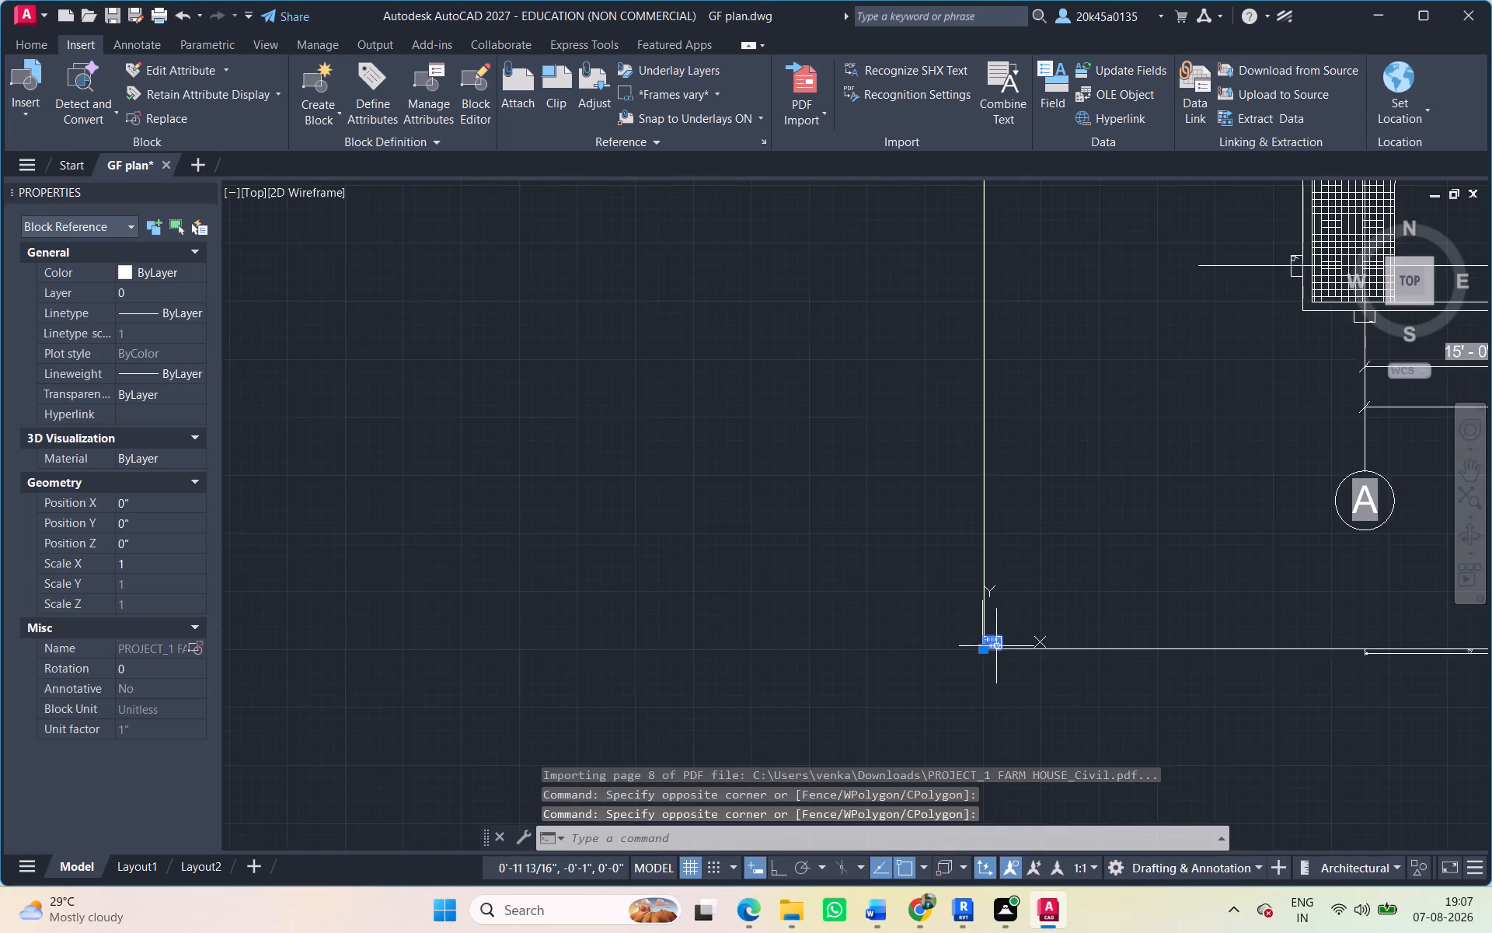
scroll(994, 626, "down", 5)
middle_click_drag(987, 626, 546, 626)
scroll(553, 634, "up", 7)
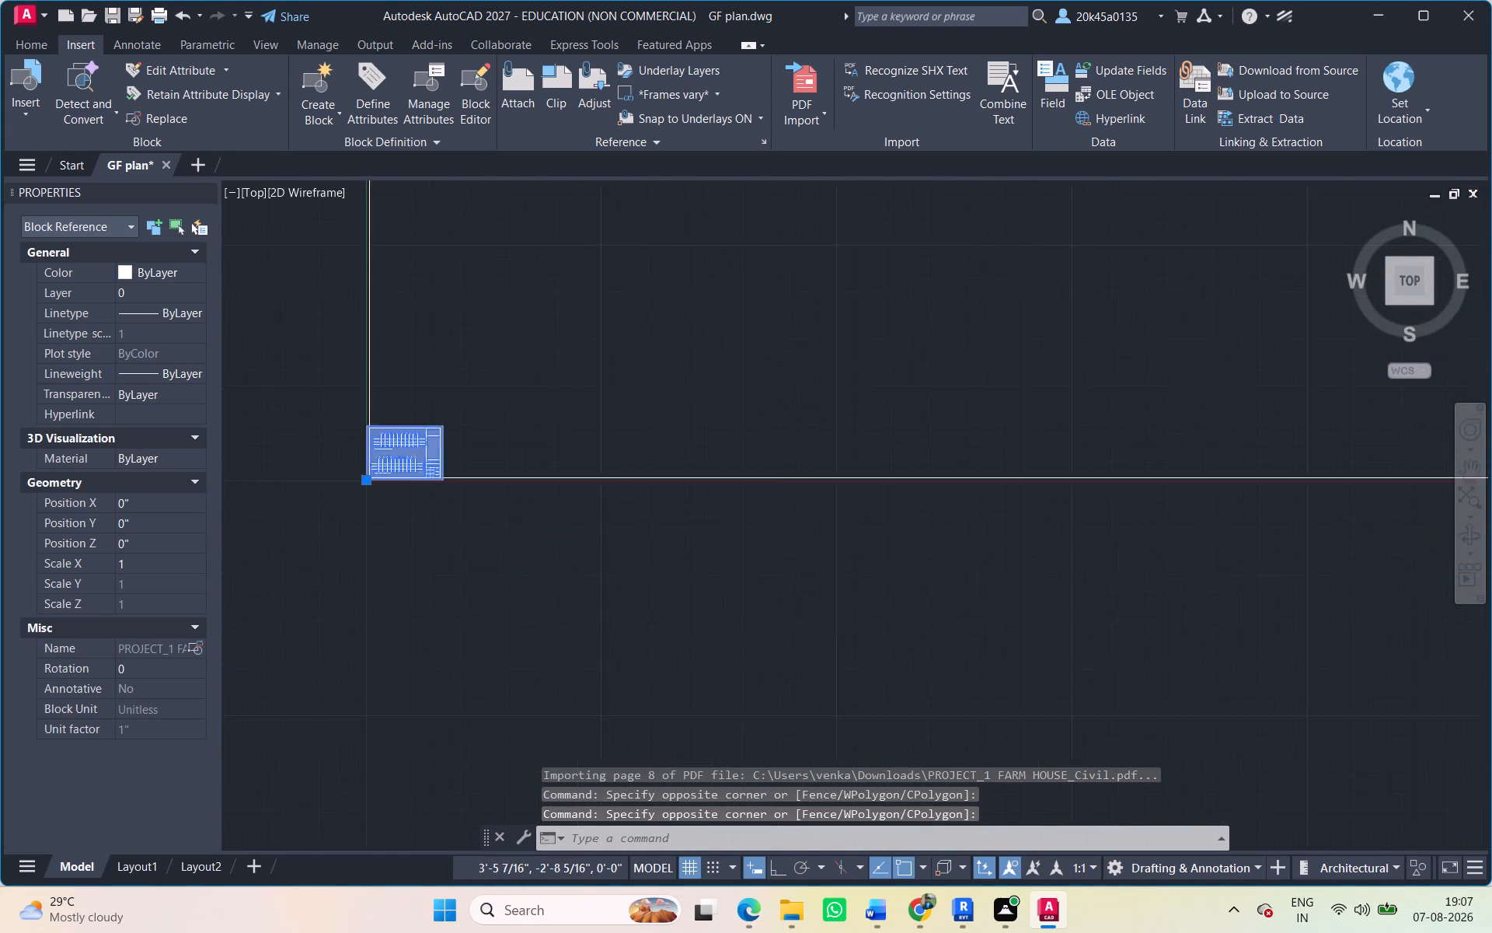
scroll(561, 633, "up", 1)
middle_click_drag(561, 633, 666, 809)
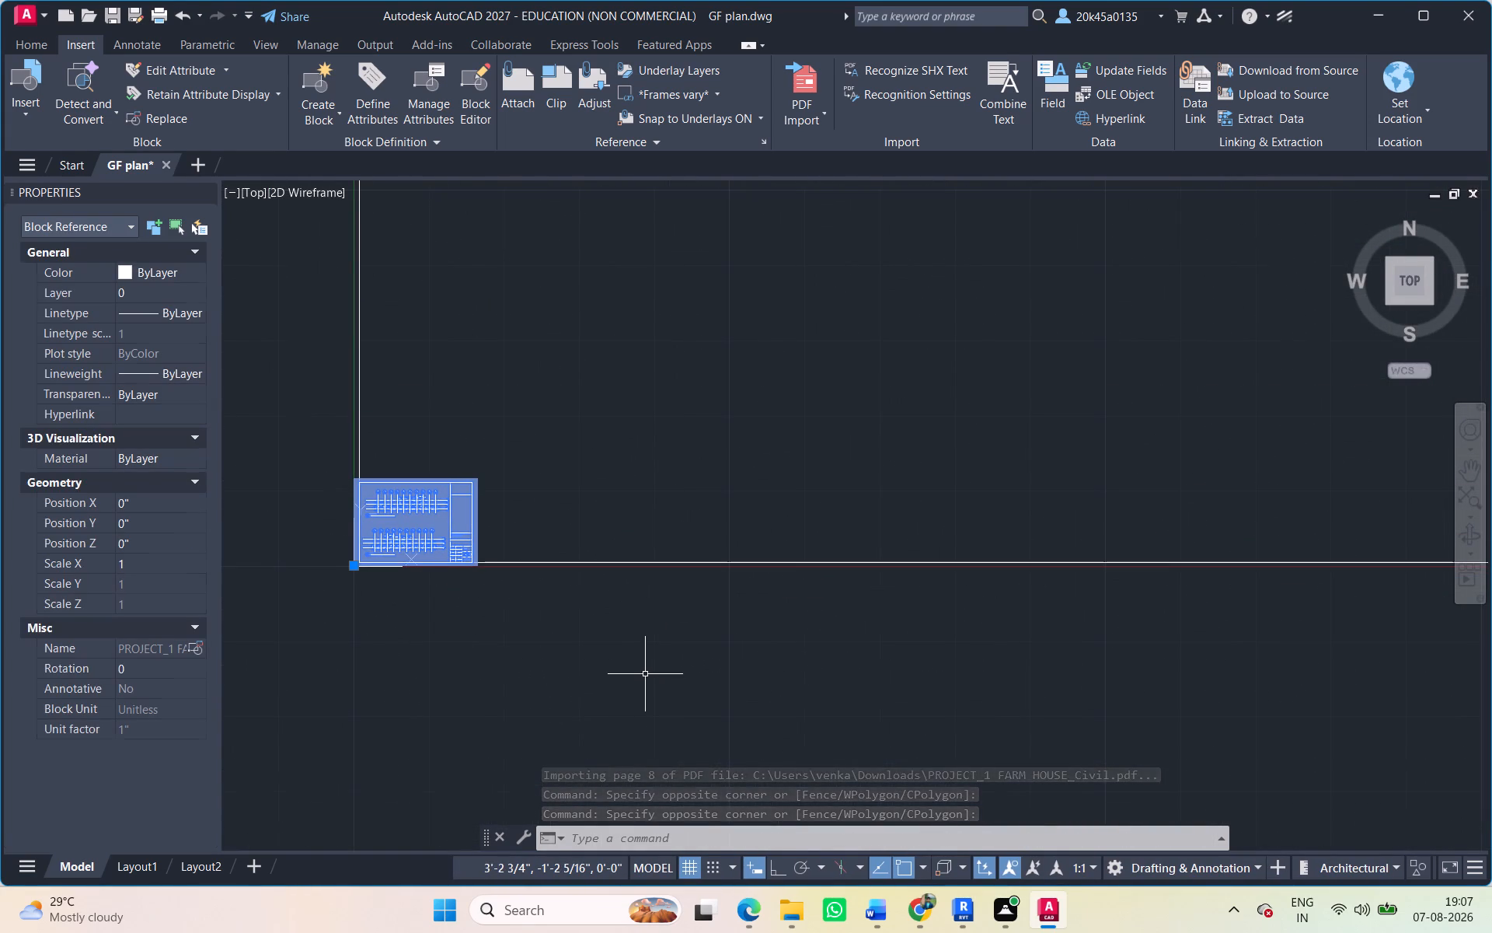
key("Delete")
Start a new blank drawing alongside GF plan.
left_click(138, 162)
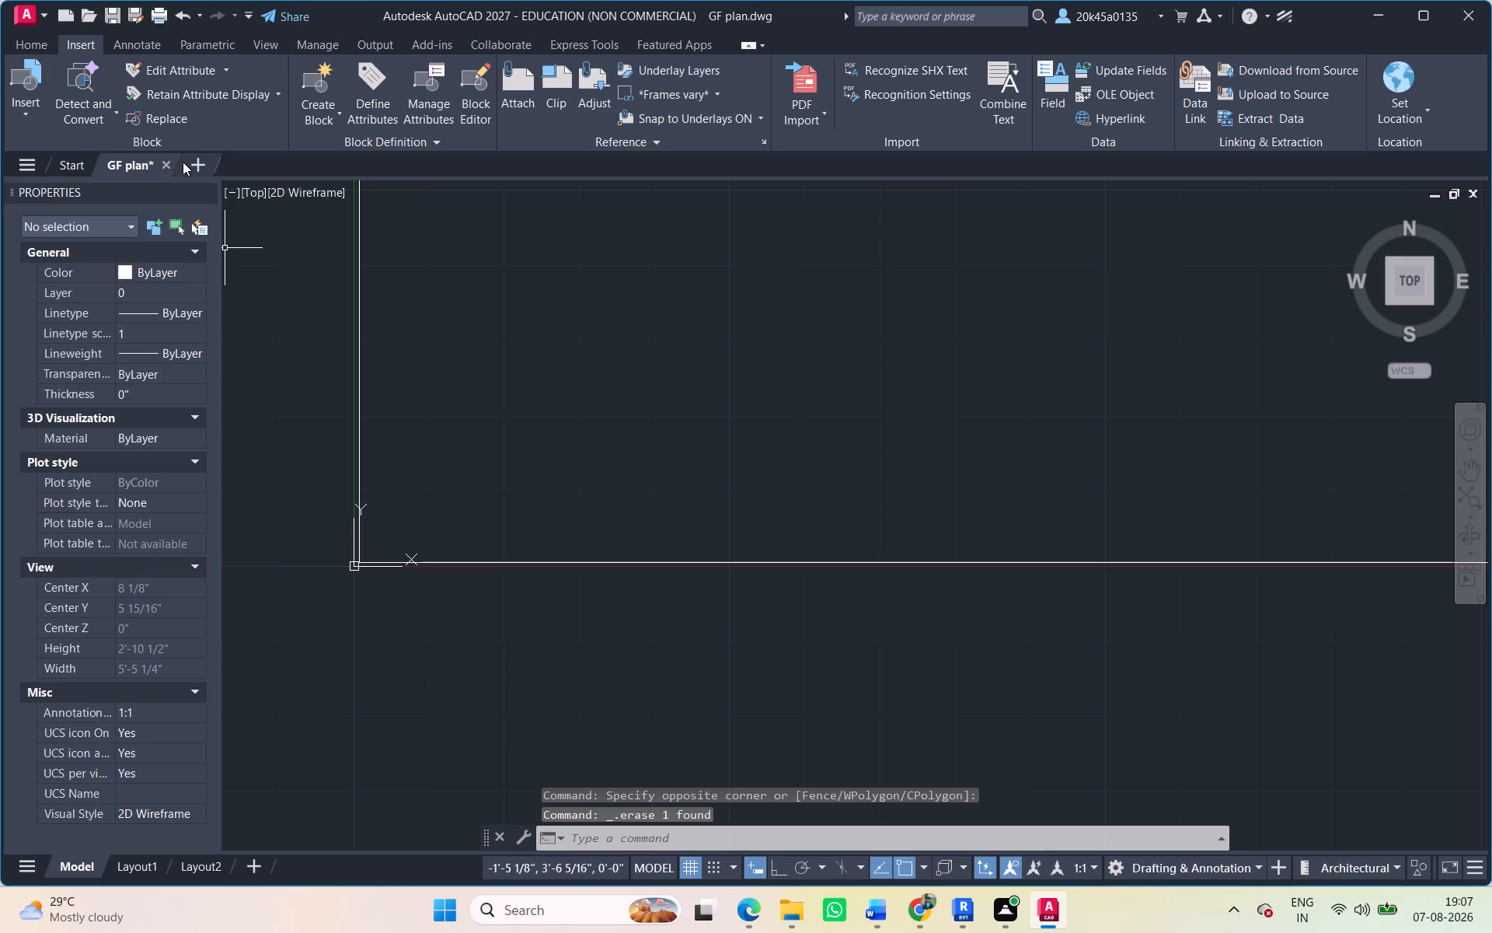
left_click(183, 162)
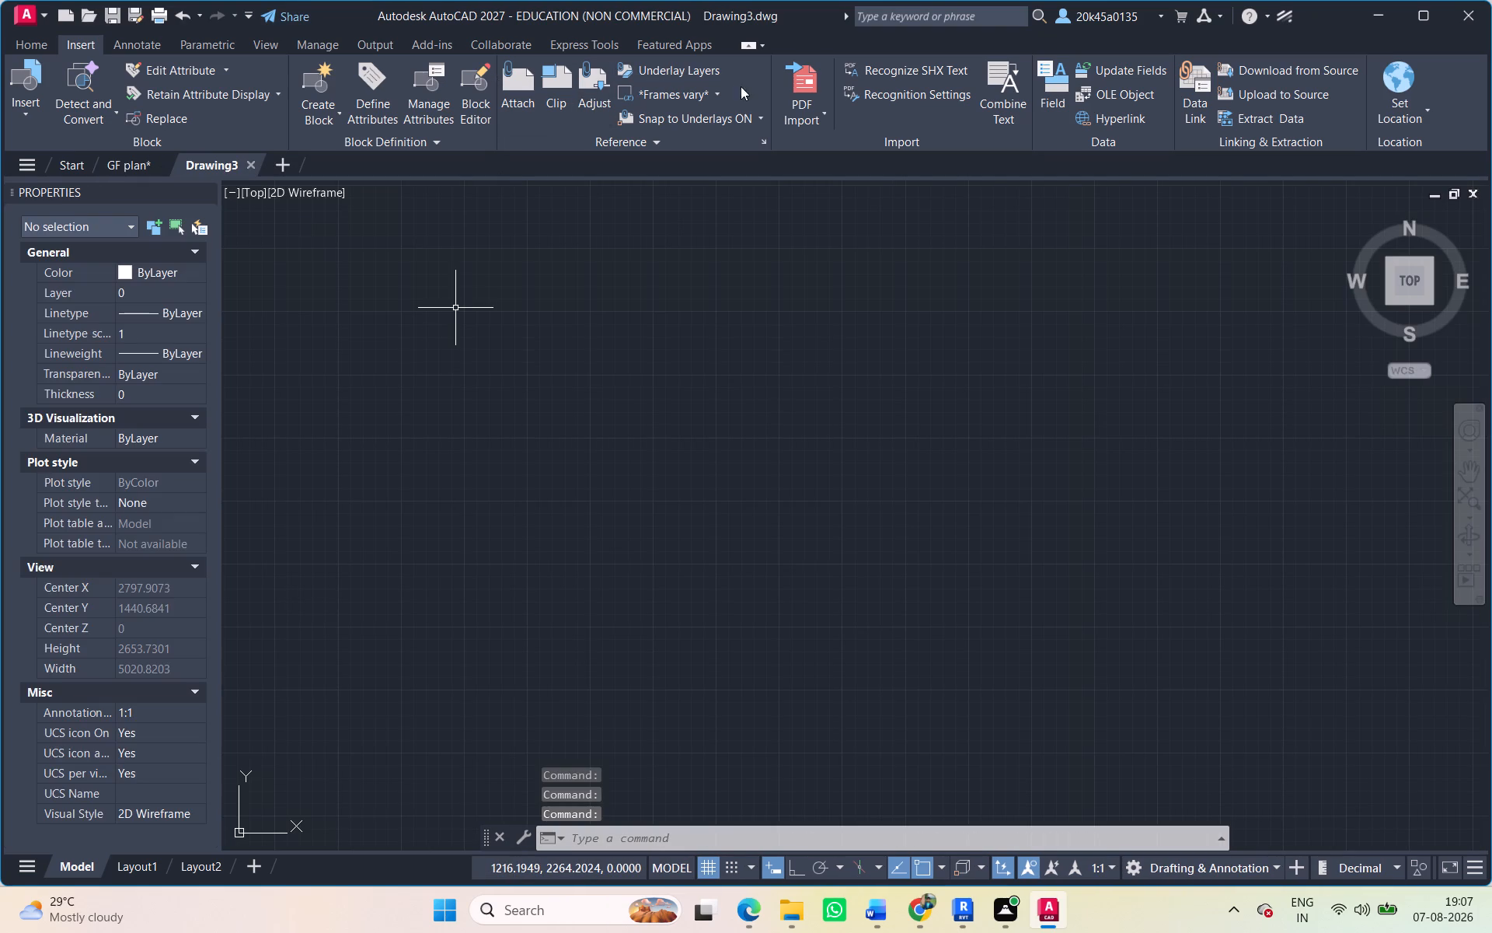
Import page 8 of PROJECT_1 FARM HOUSE_Civil.pdf into the new drawing at scale 1 and rotation 0.
left_click(814, 110)
left_click(832, 154)
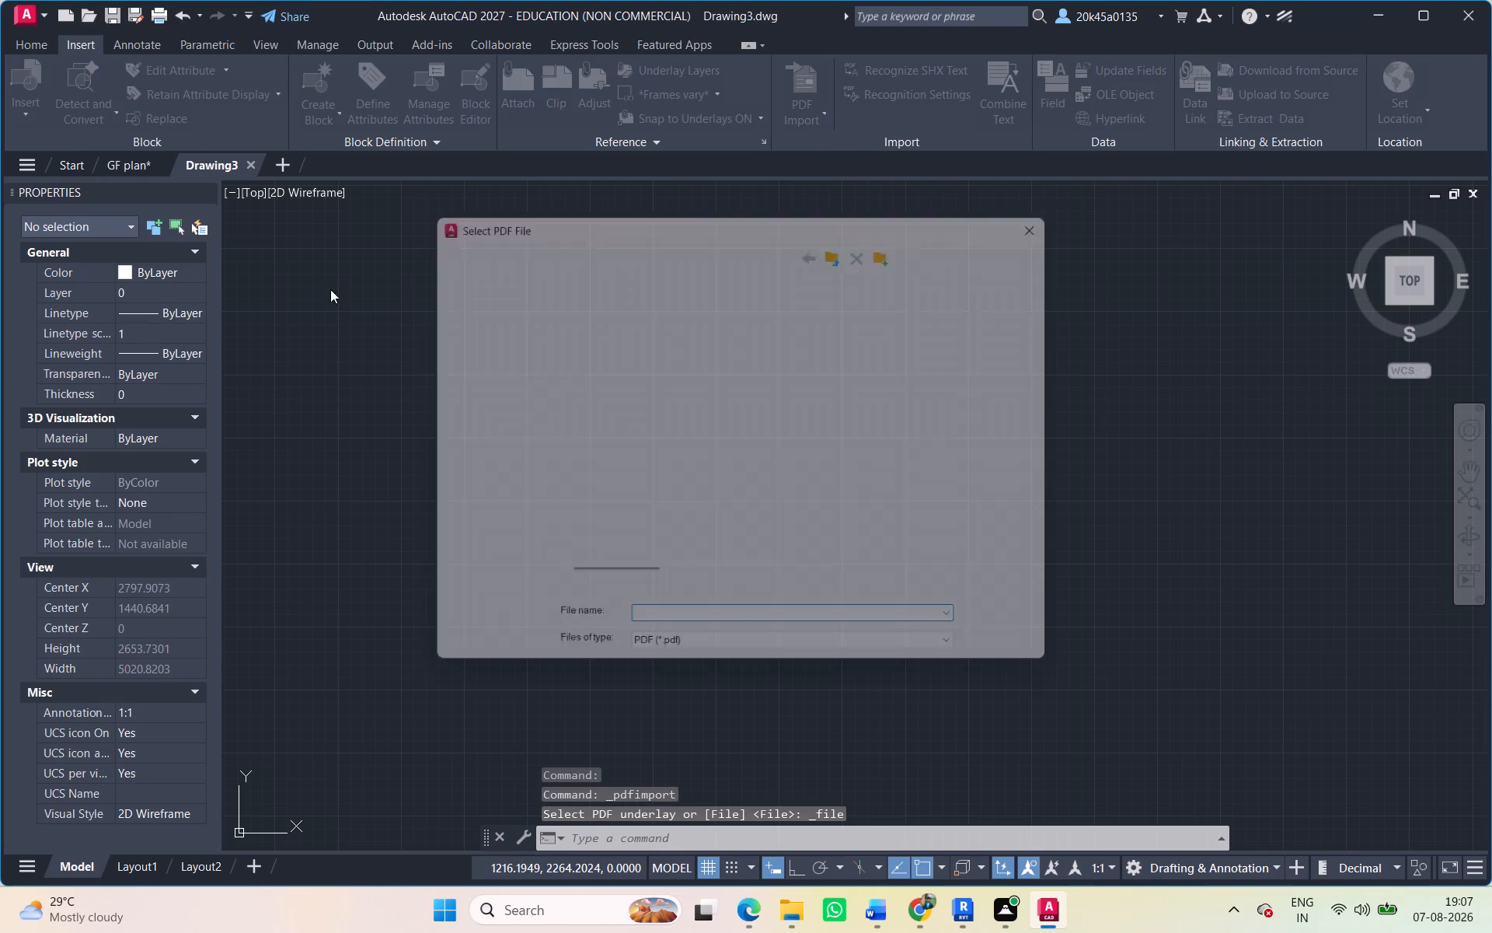
left_click(624, 351)
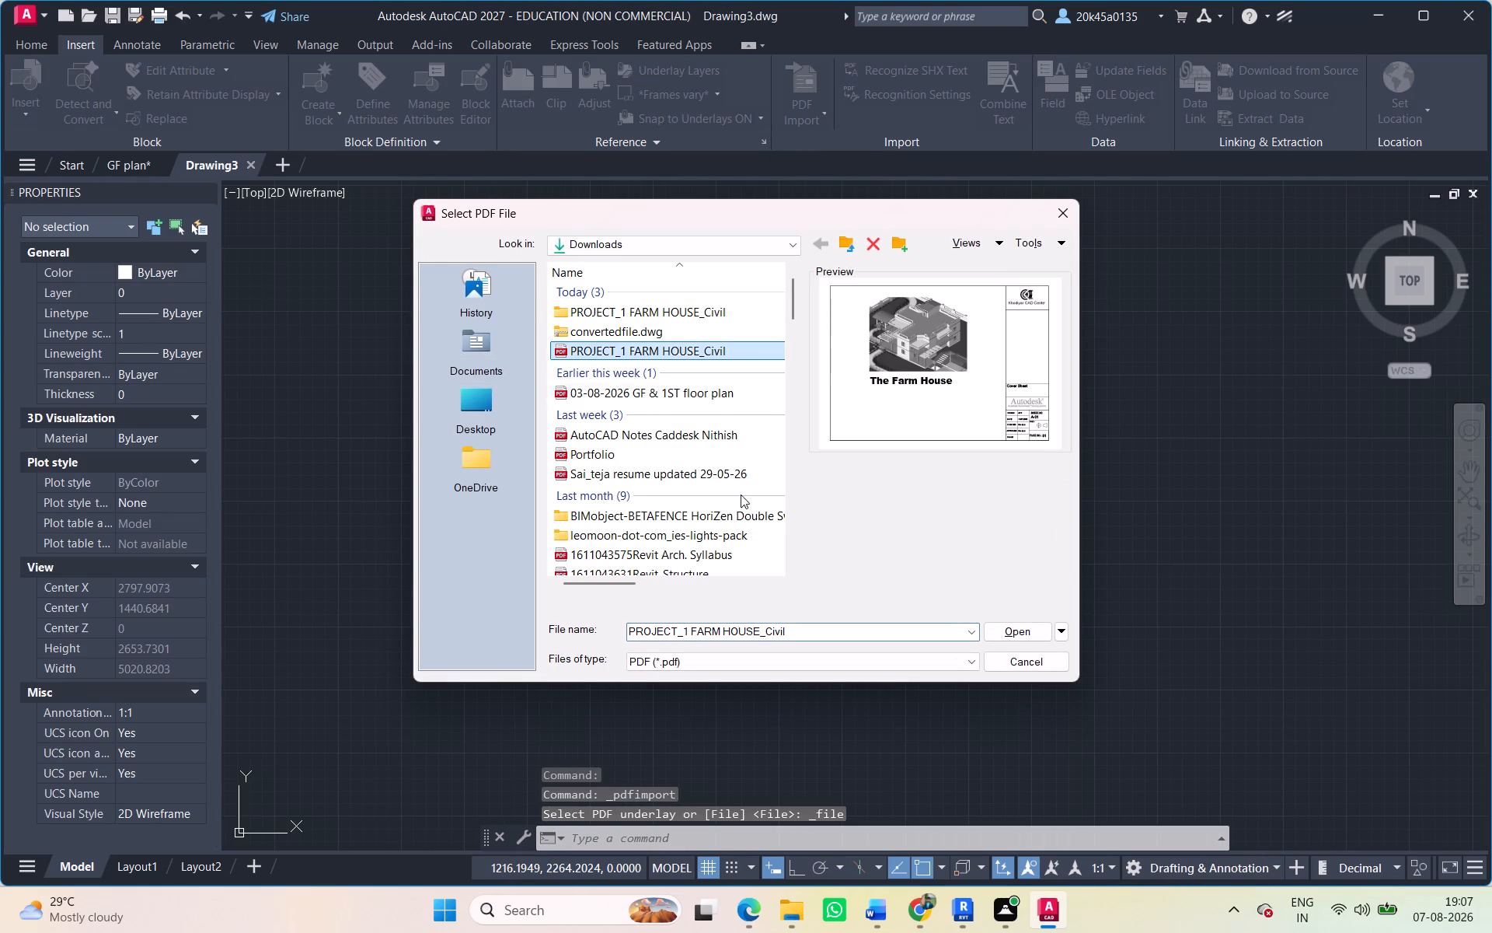
left_click(1002, 630)
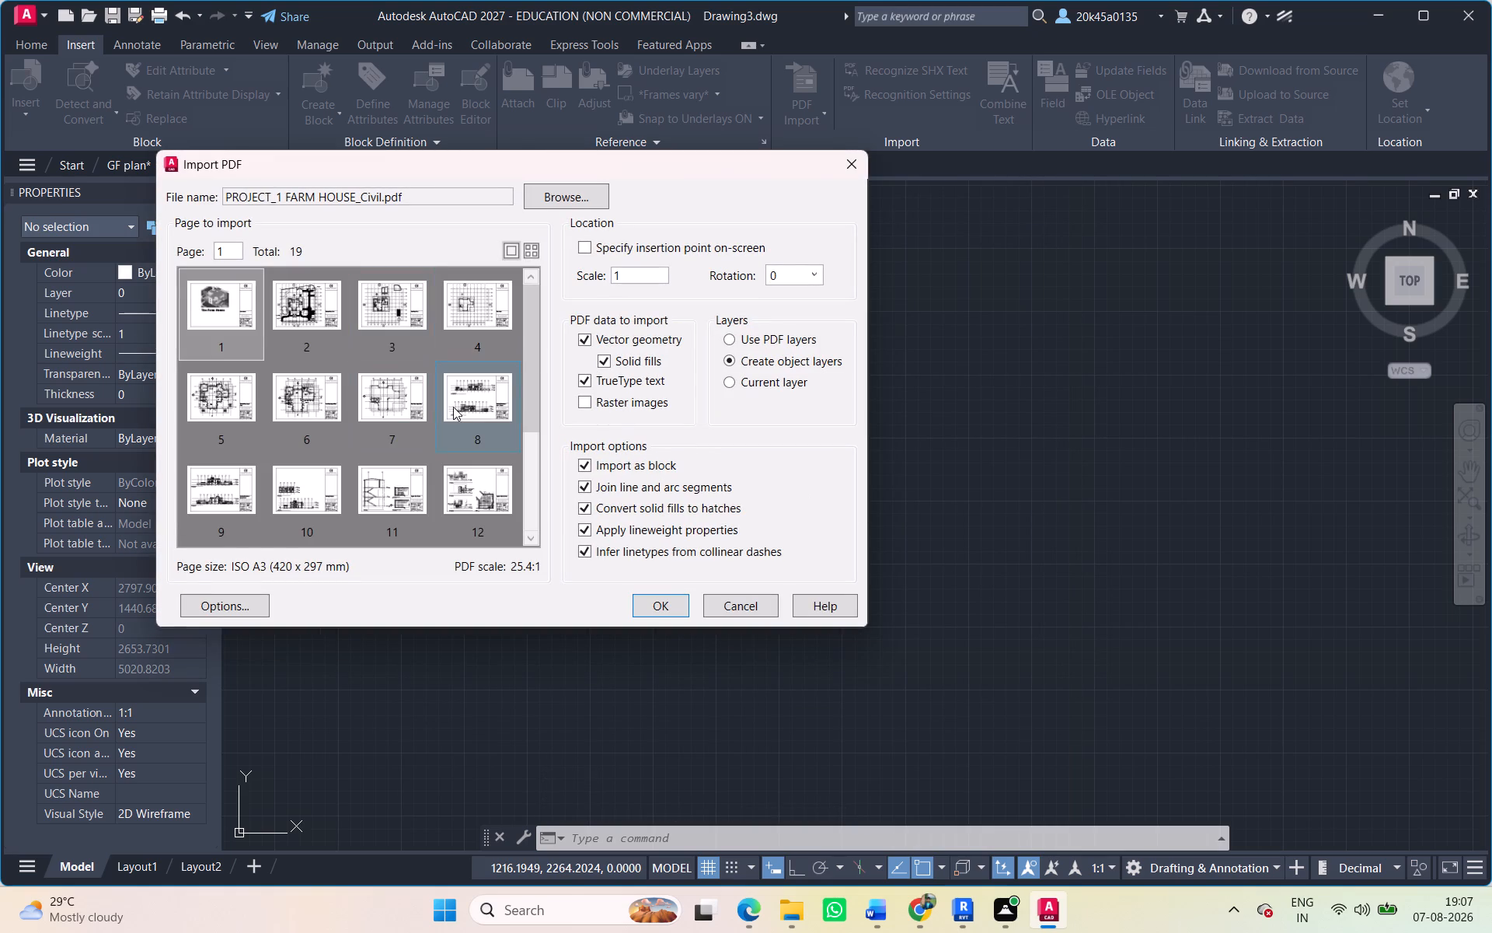
left_click(472, 407)
left_click(671, 603)
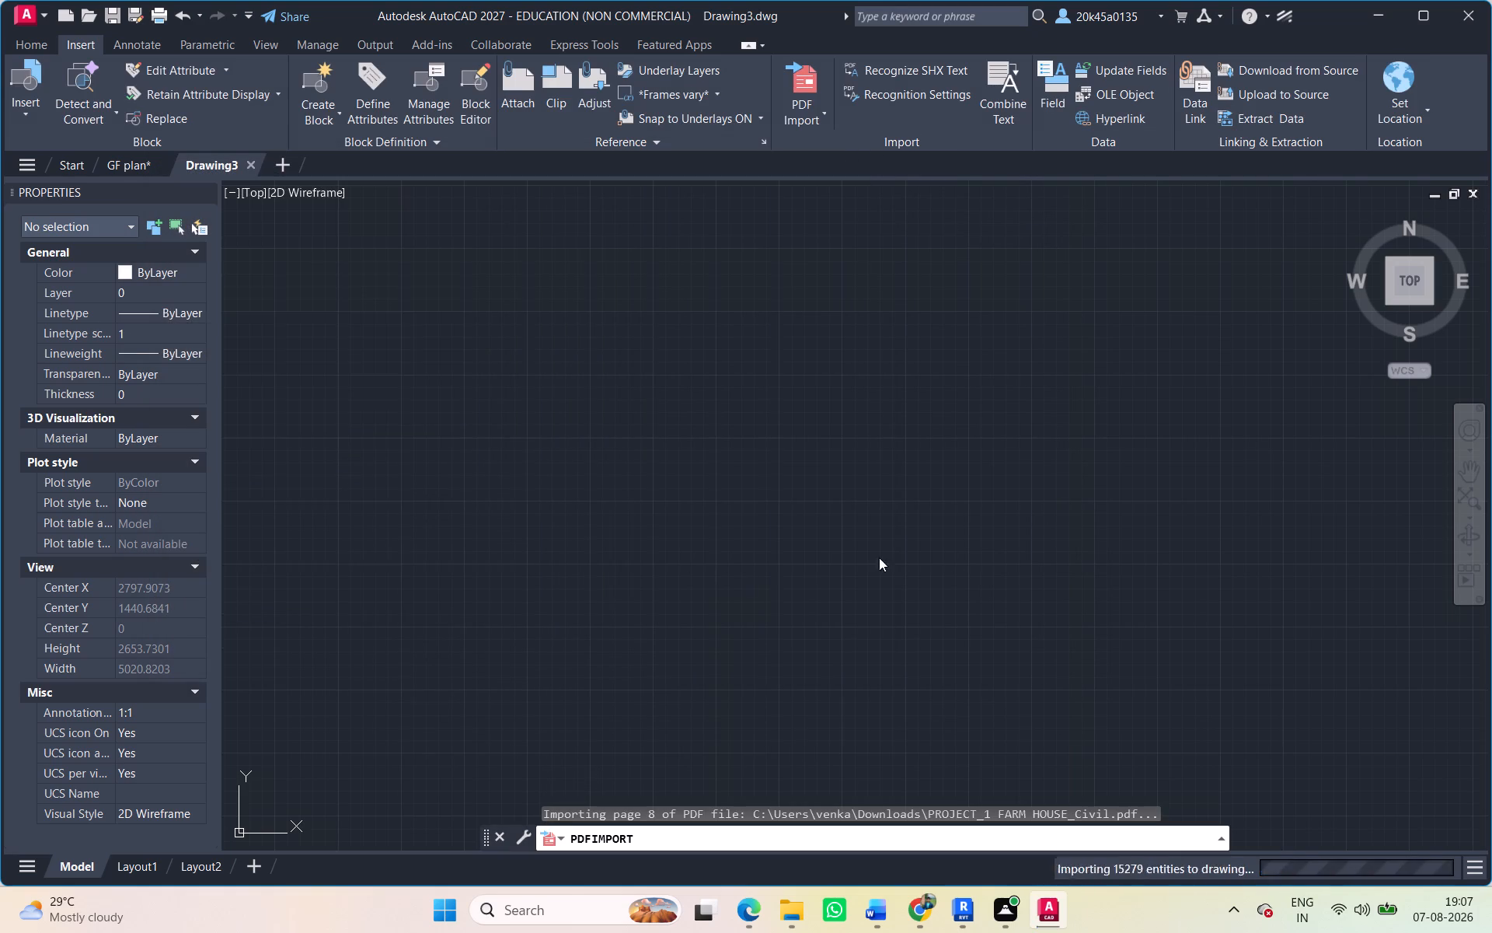
scroll(800, 526, "down", 3)
middle_click(797, 526)
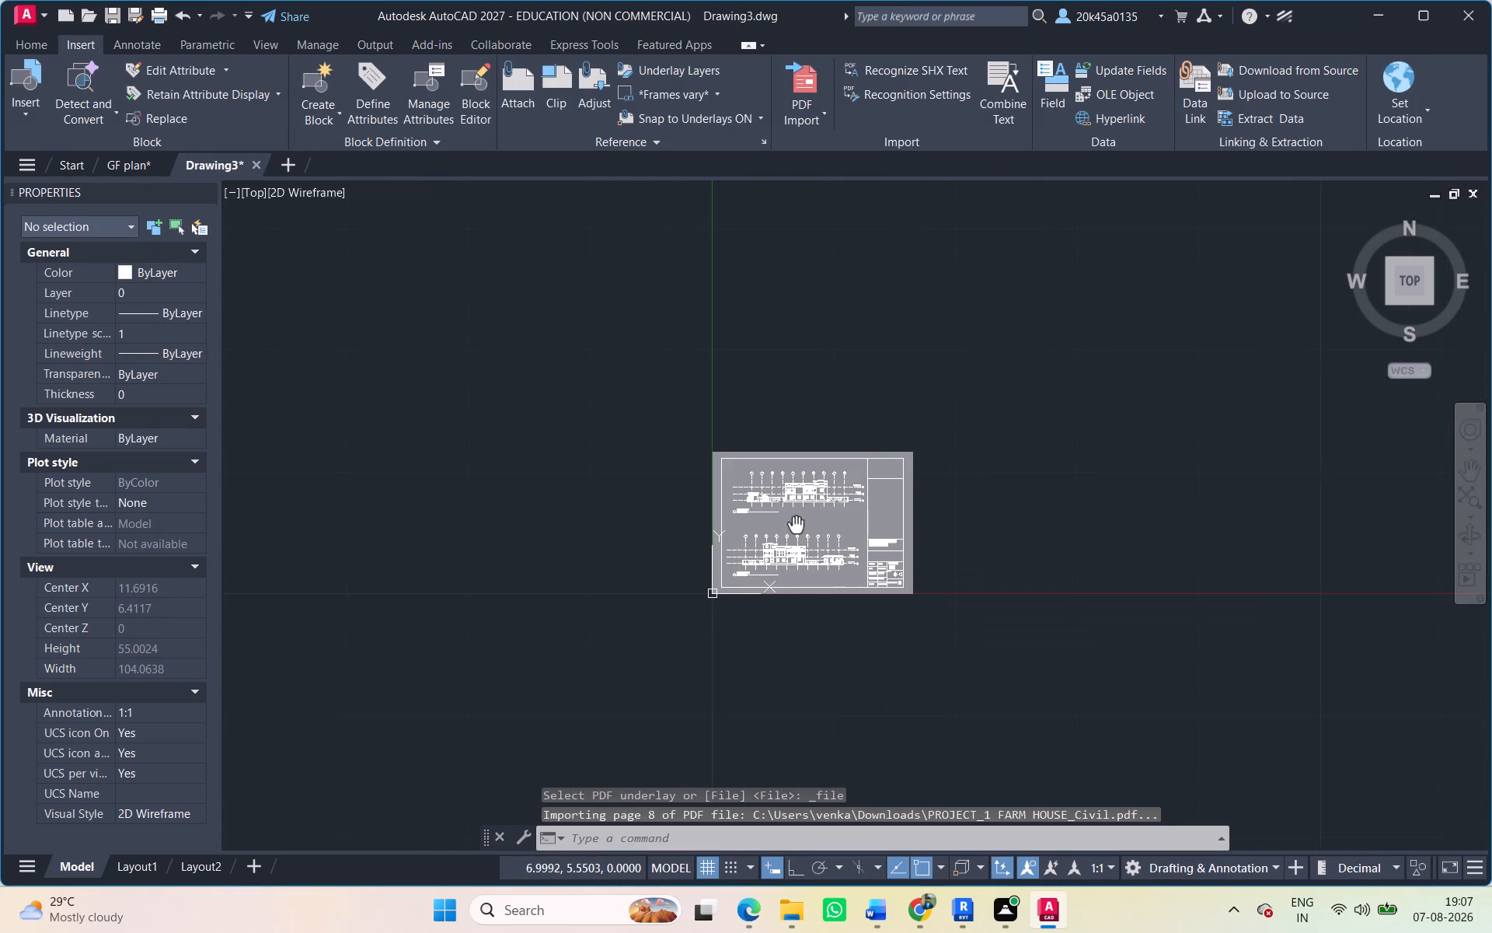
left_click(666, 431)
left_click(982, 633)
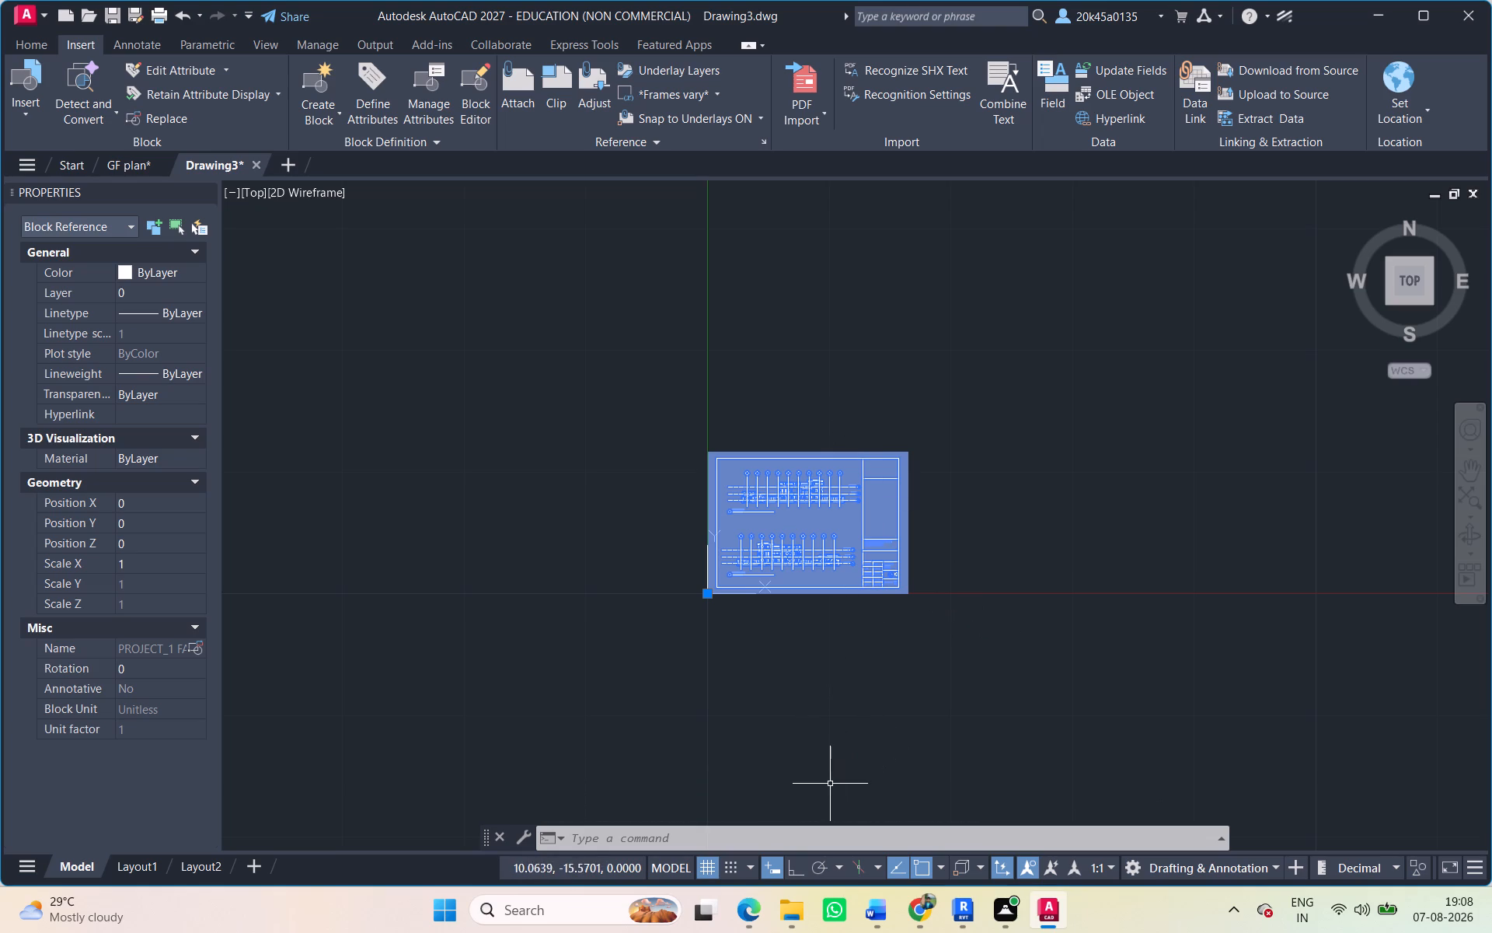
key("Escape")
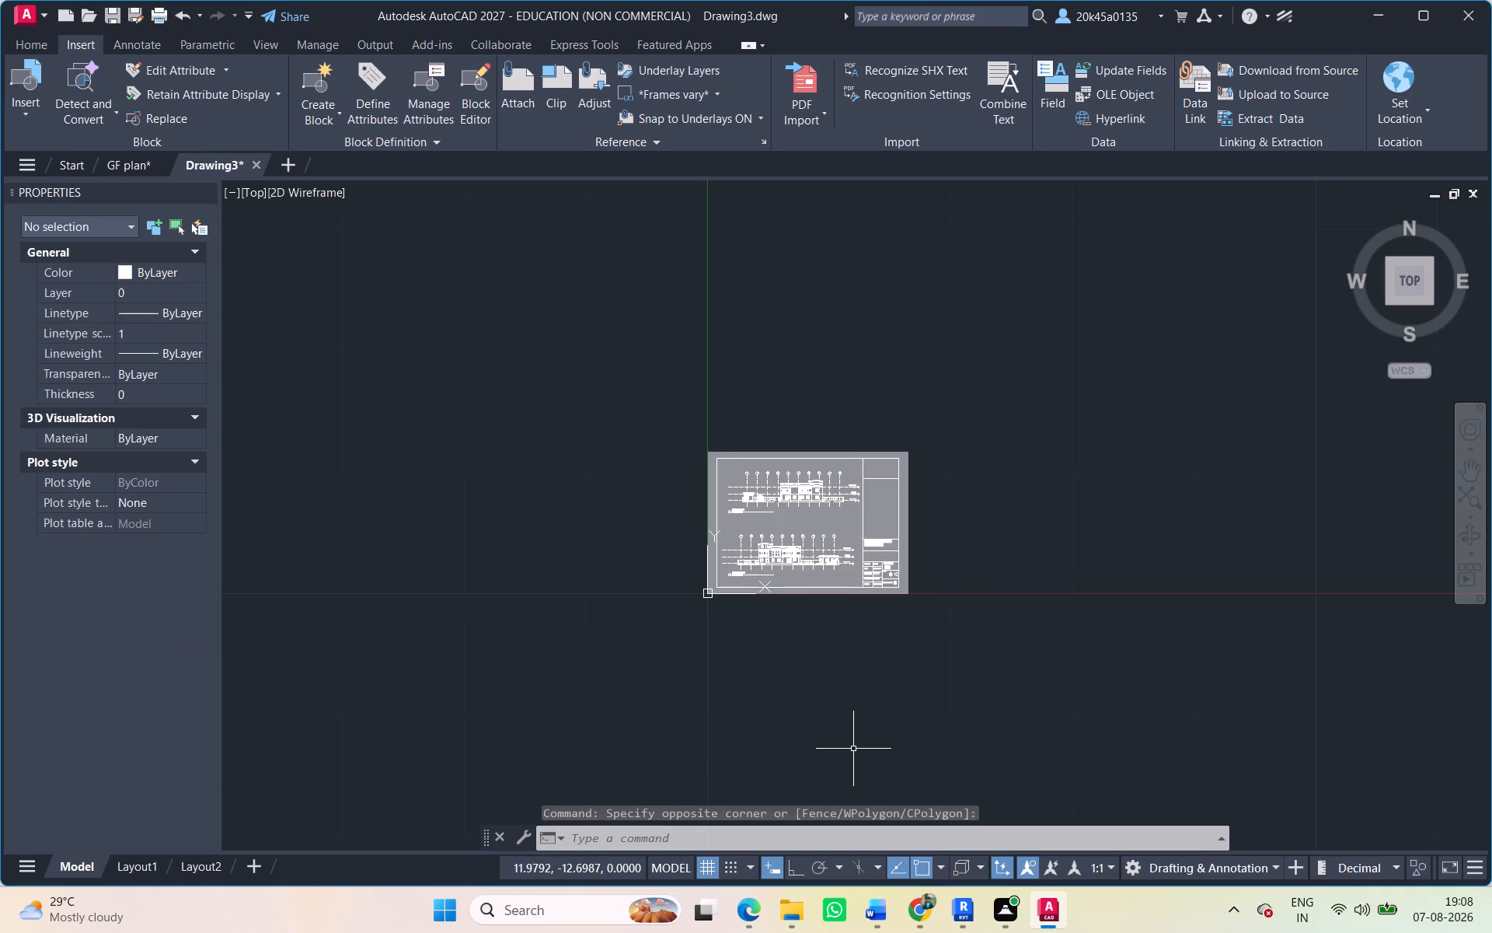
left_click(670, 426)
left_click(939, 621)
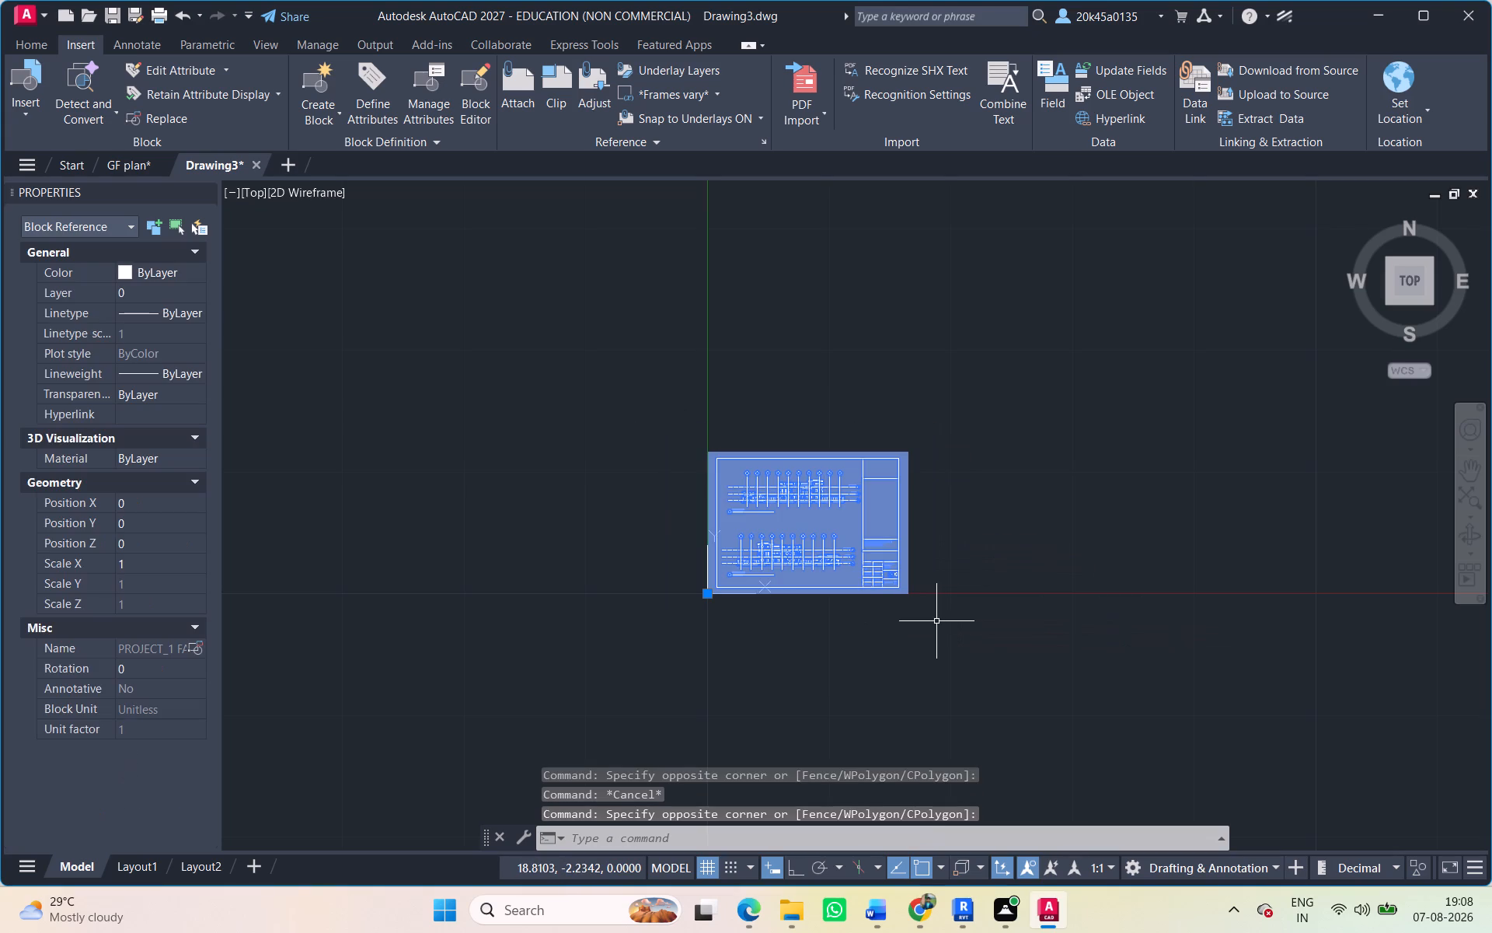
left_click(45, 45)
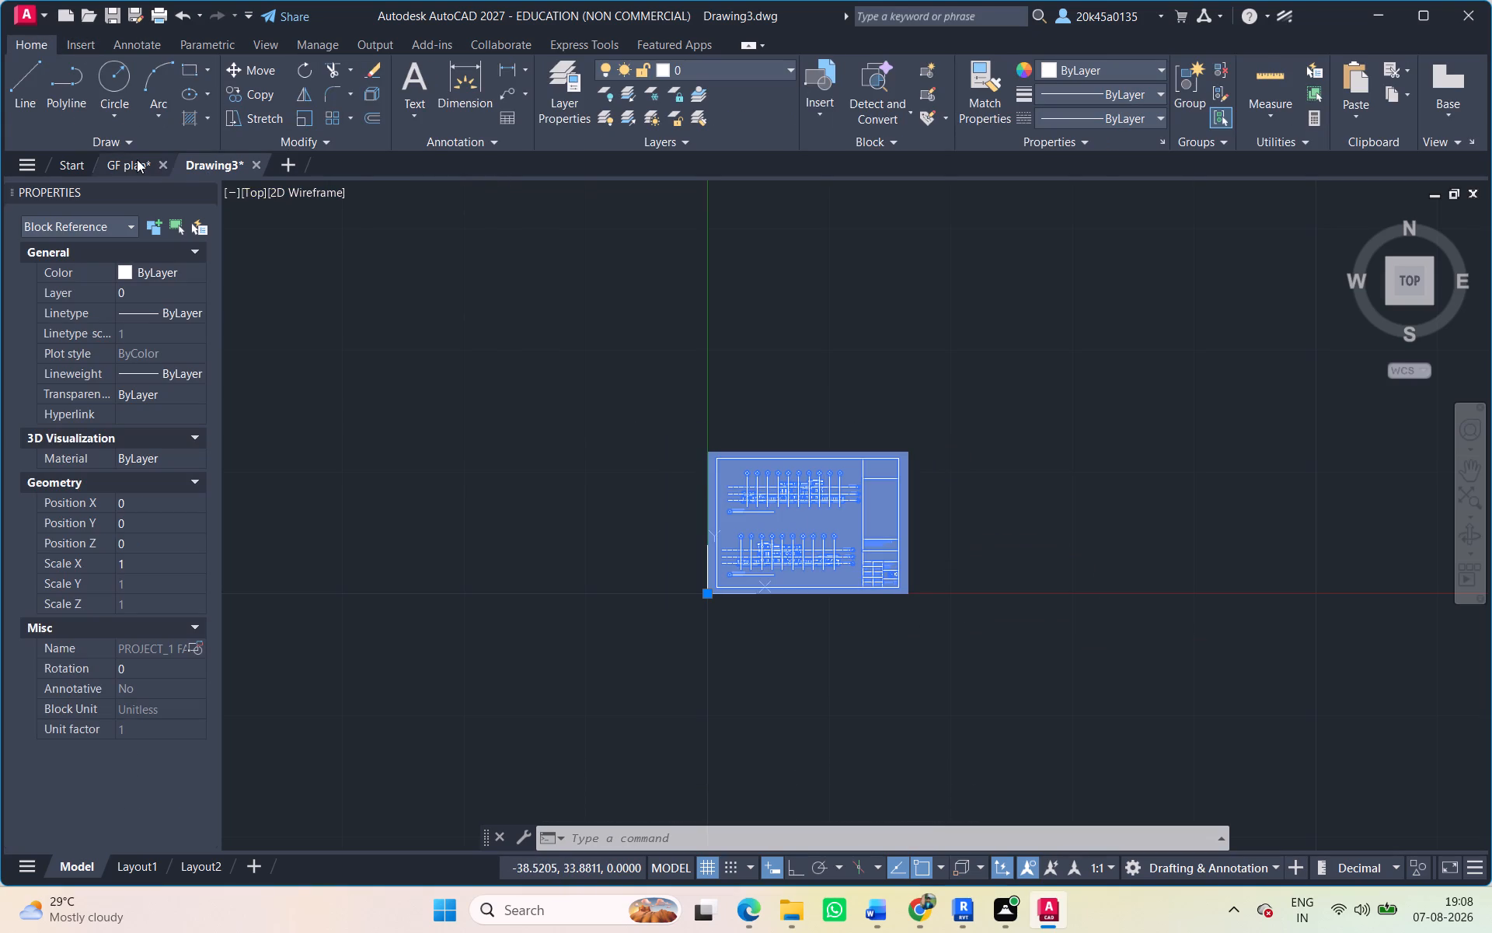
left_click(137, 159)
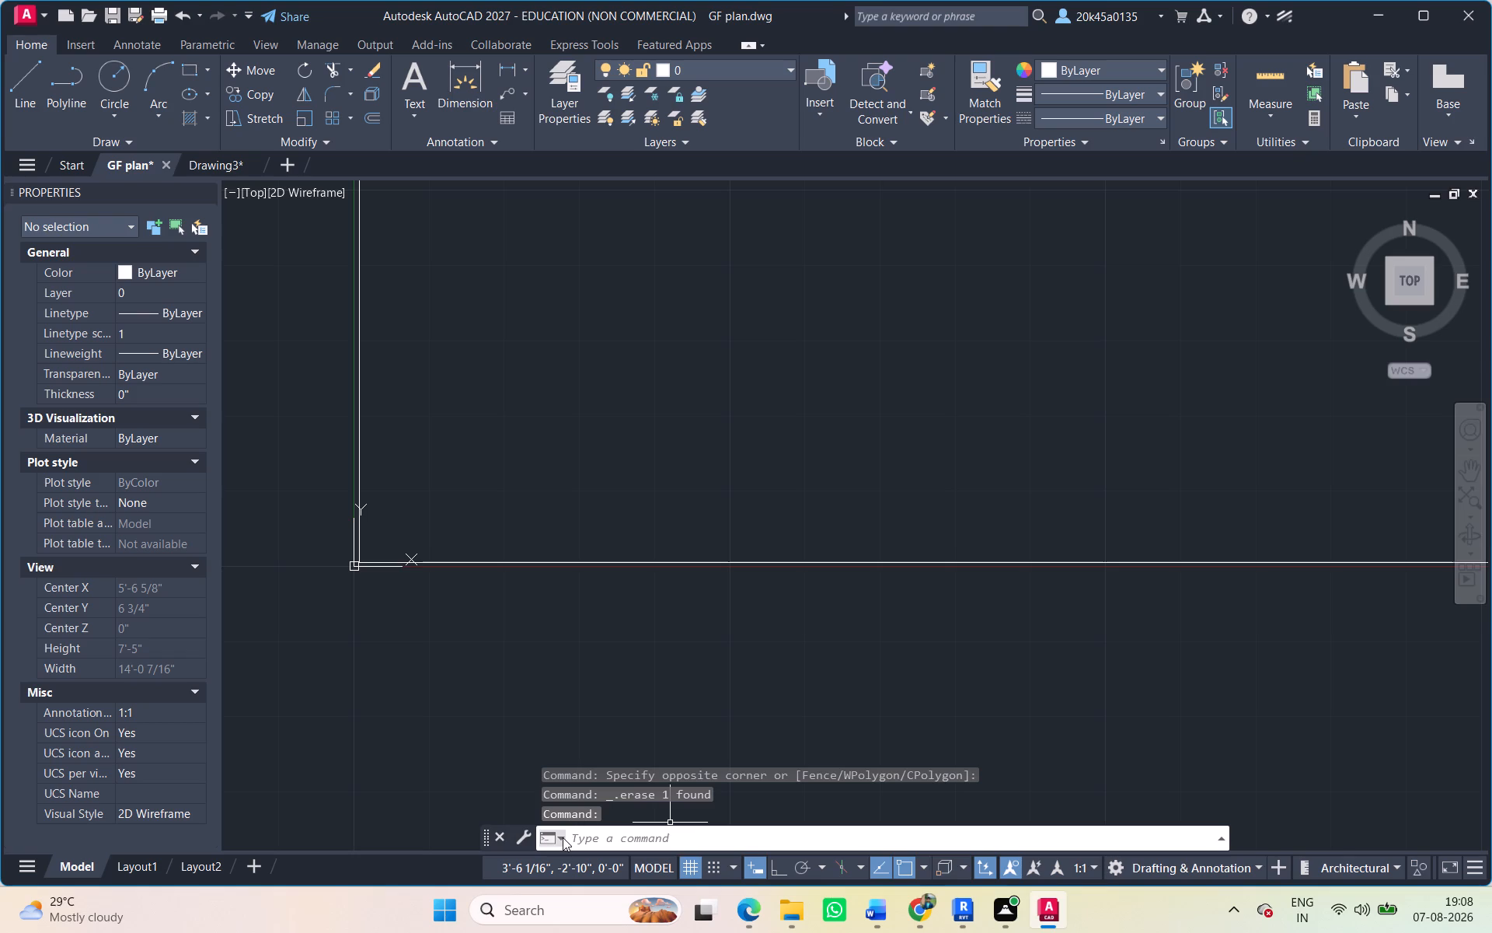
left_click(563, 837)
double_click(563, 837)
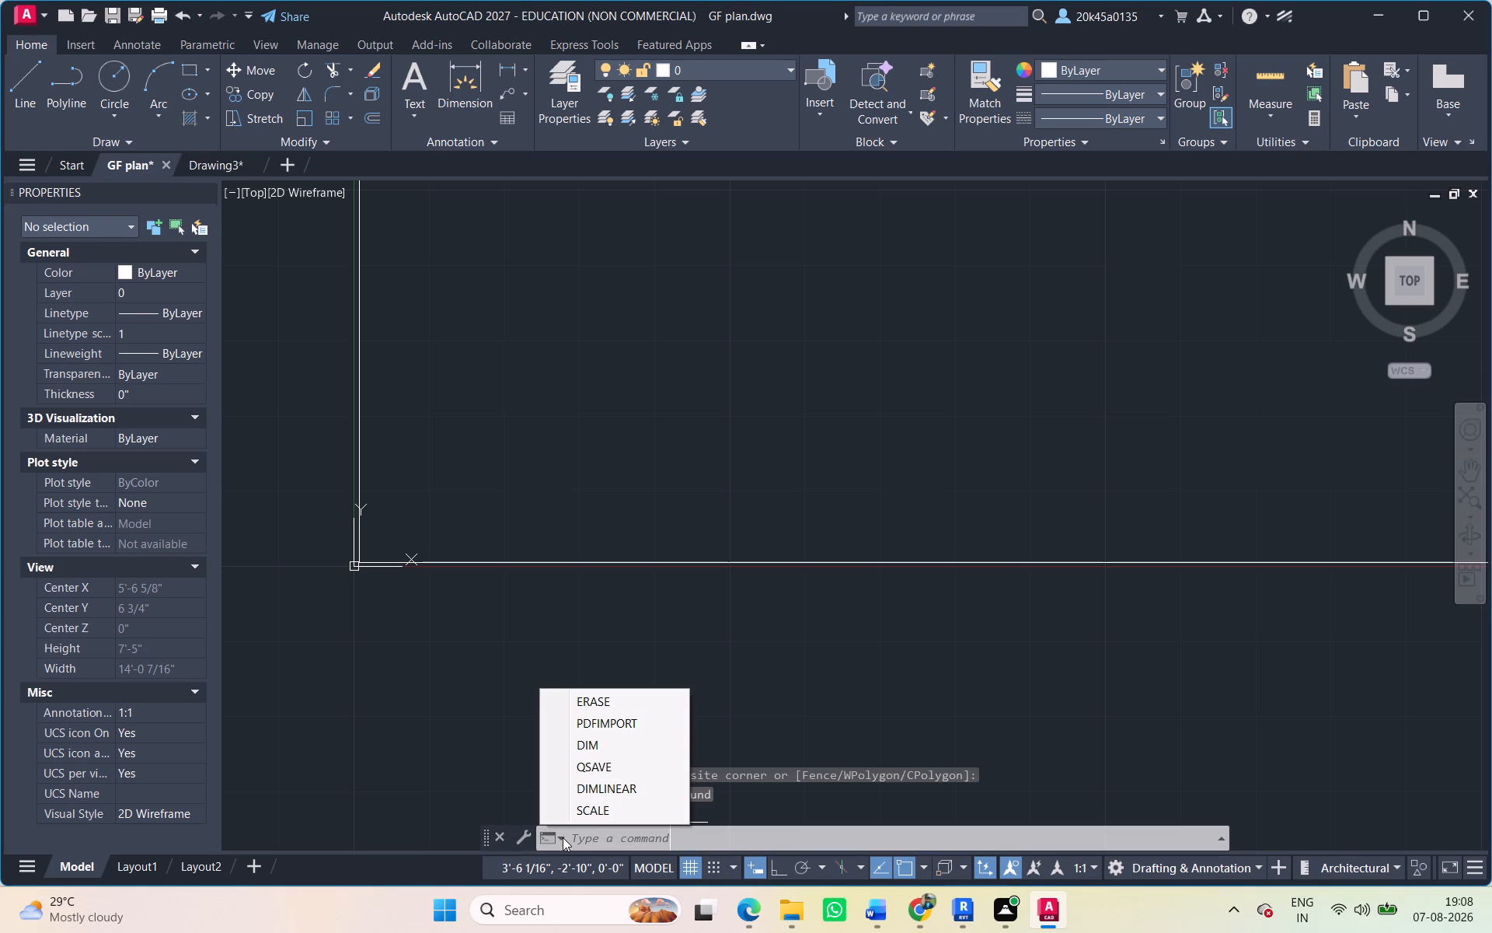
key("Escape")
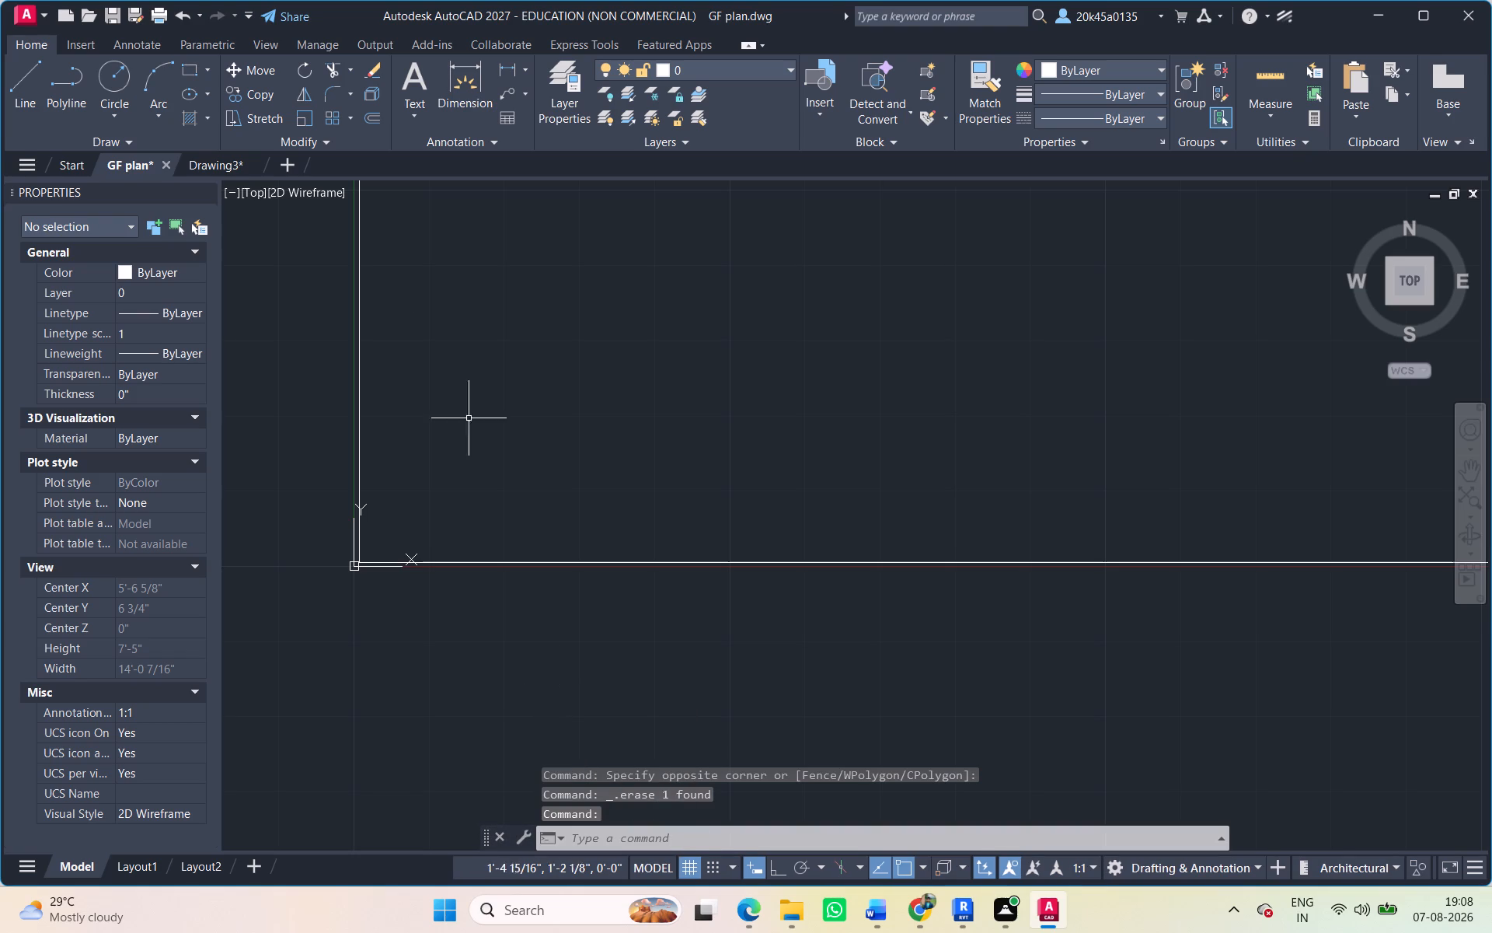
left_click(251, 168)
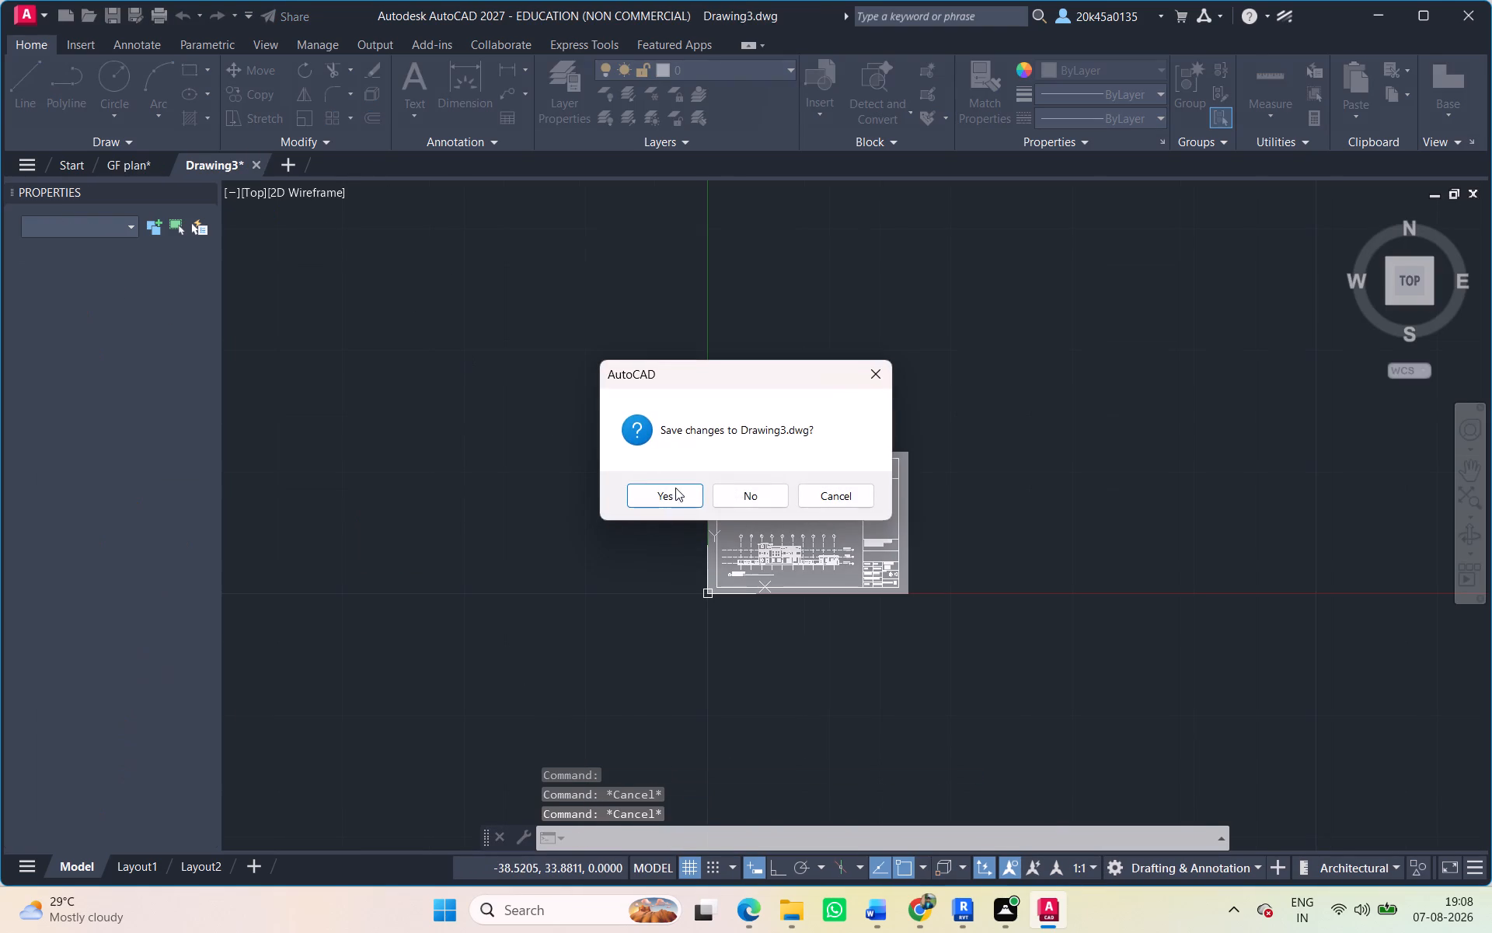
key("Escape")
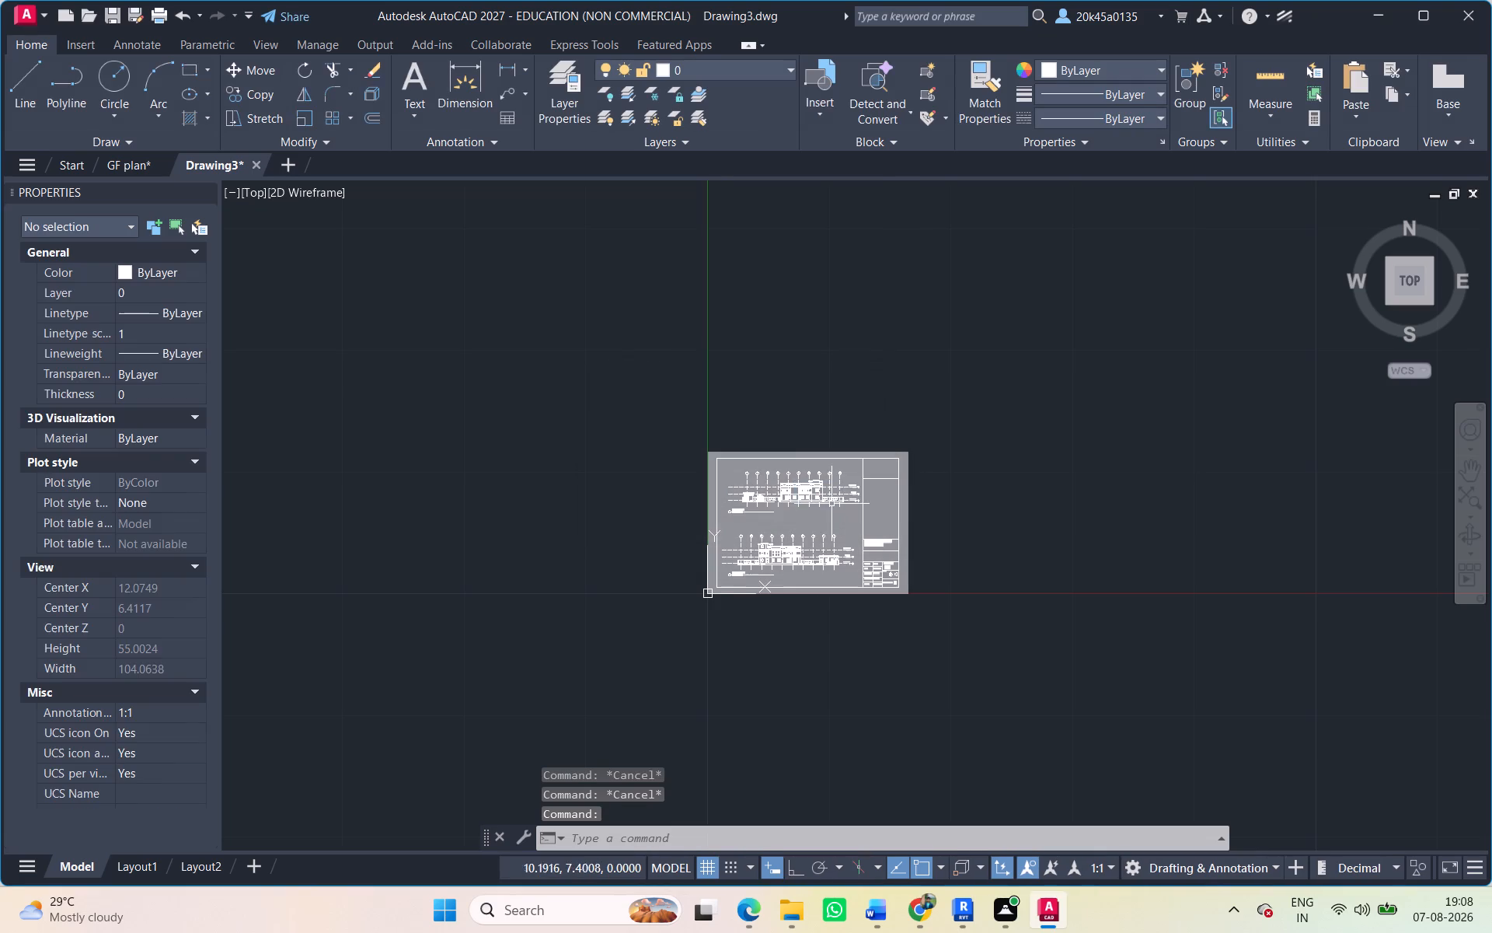
Explode the imported elevation sheet block in Drawing3 into individual objects.
scroll(795, 492, "up", 3)
middle_click_drag(783, 499, 767, 506)
scroll(761, 501, "down", 1)
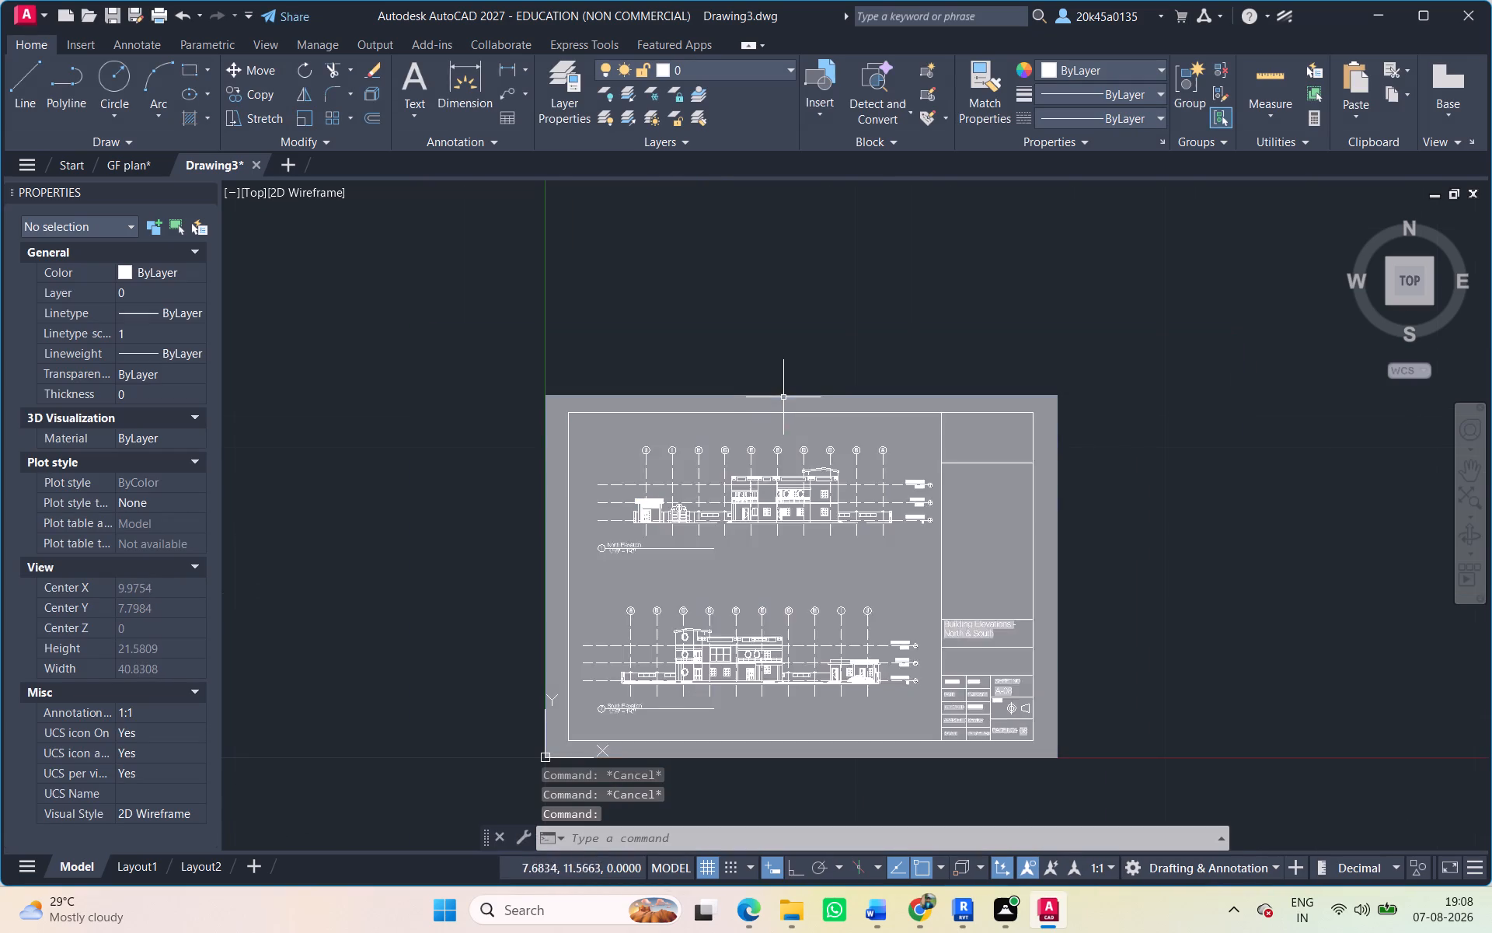
left_click(783, 394)
key("Escape")
left_click(505, 347)
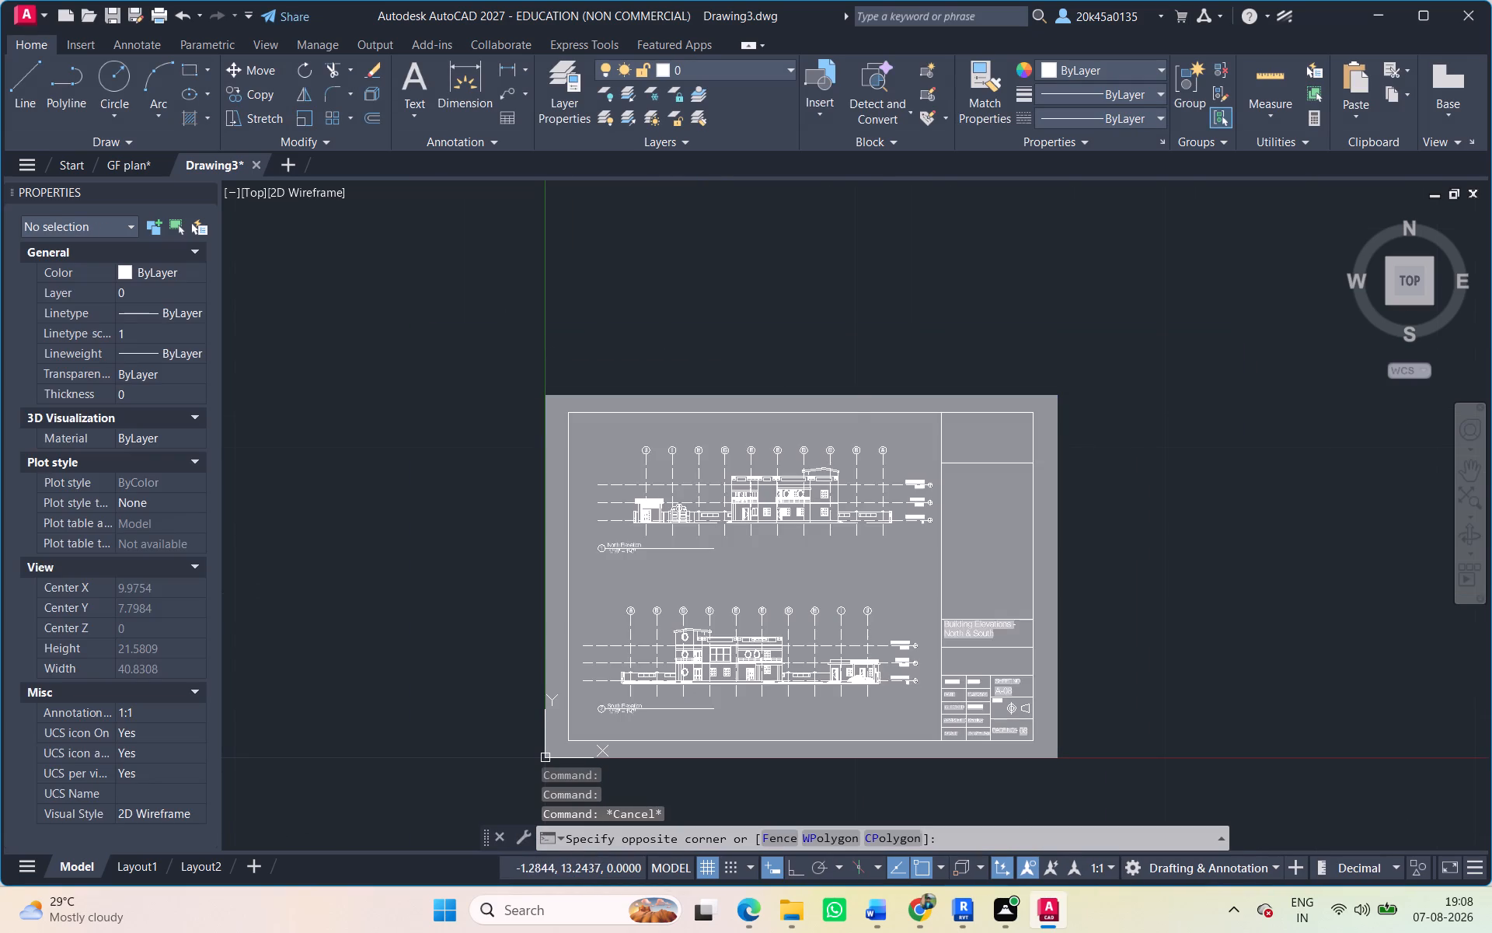
middle_click_drag(1170, 750, 1099, 621)
left_click(1090, 666)
type("ex")
left_click(1162, 722)
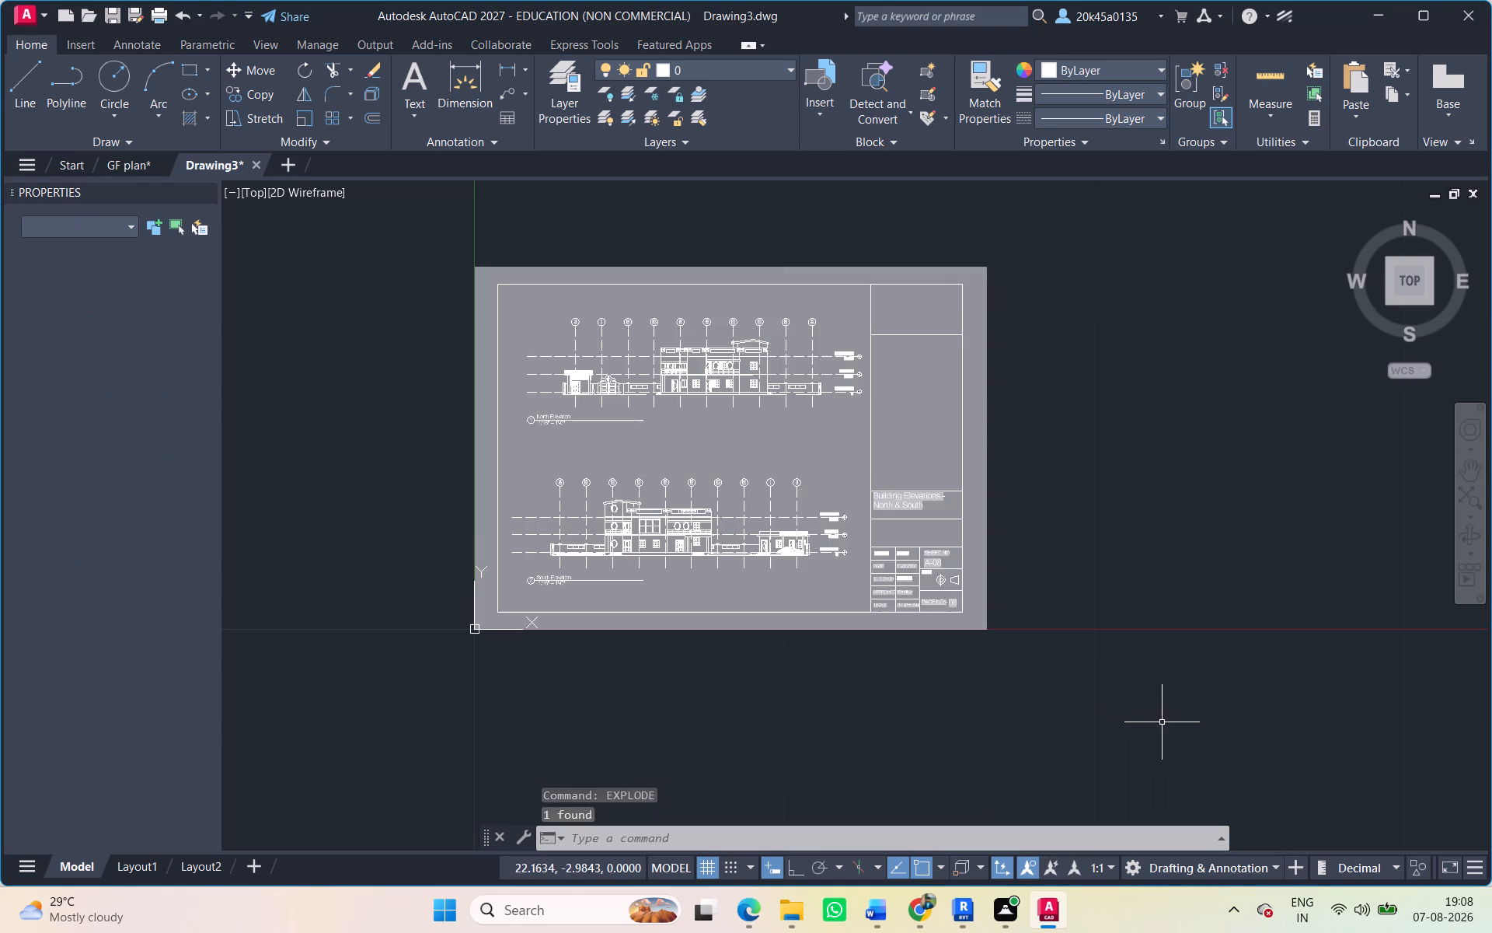
Erase the solid background hatch covering the exploded elevation sheet.
left_click(487, 269)
key("Delete")
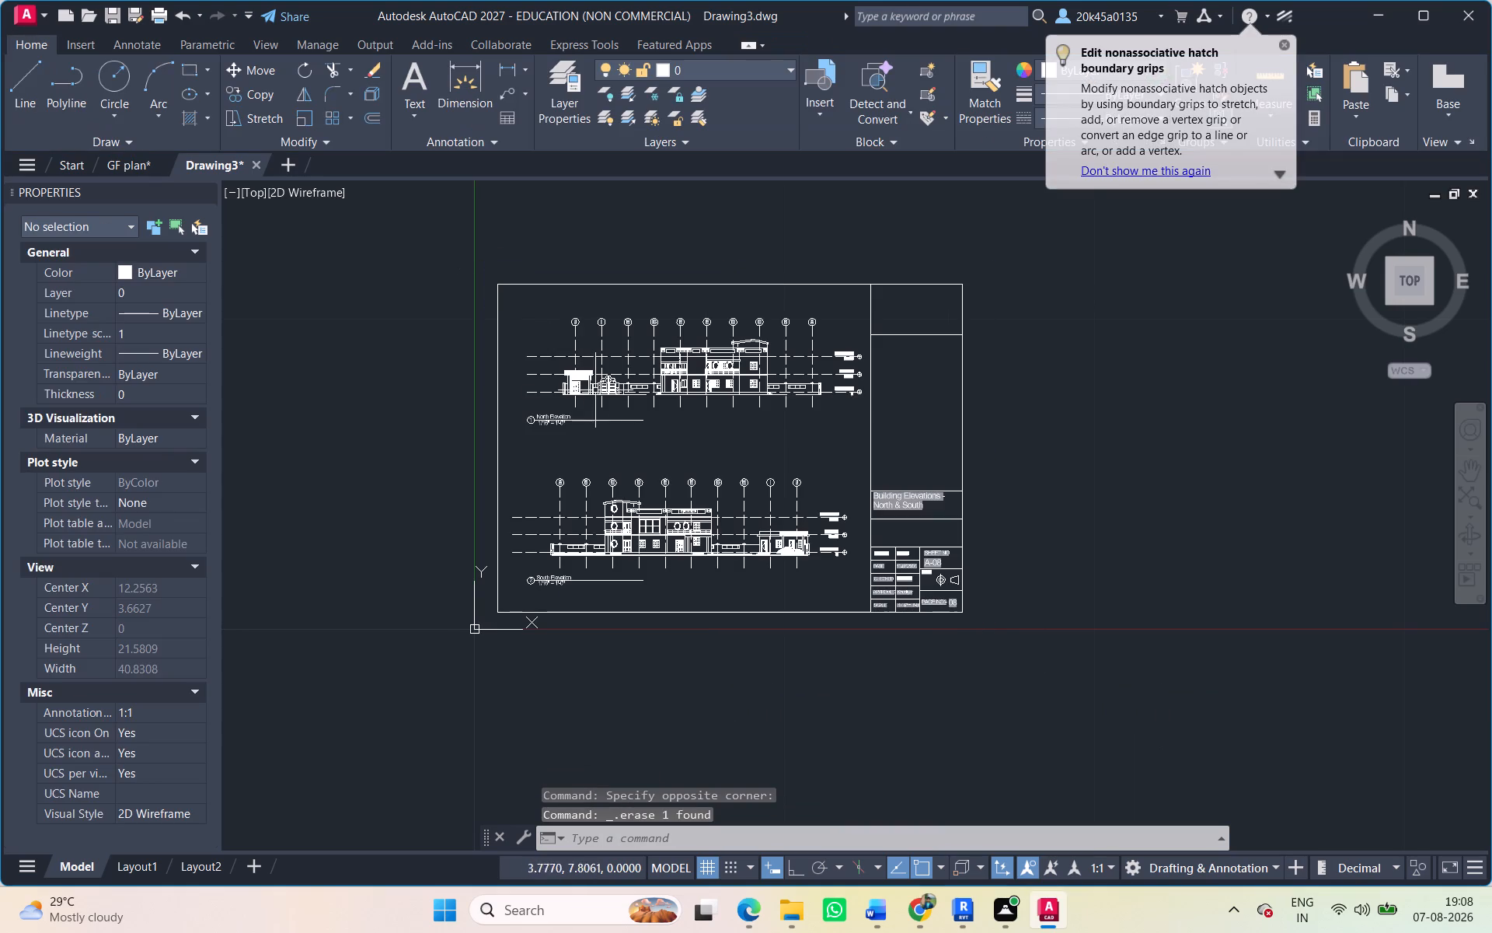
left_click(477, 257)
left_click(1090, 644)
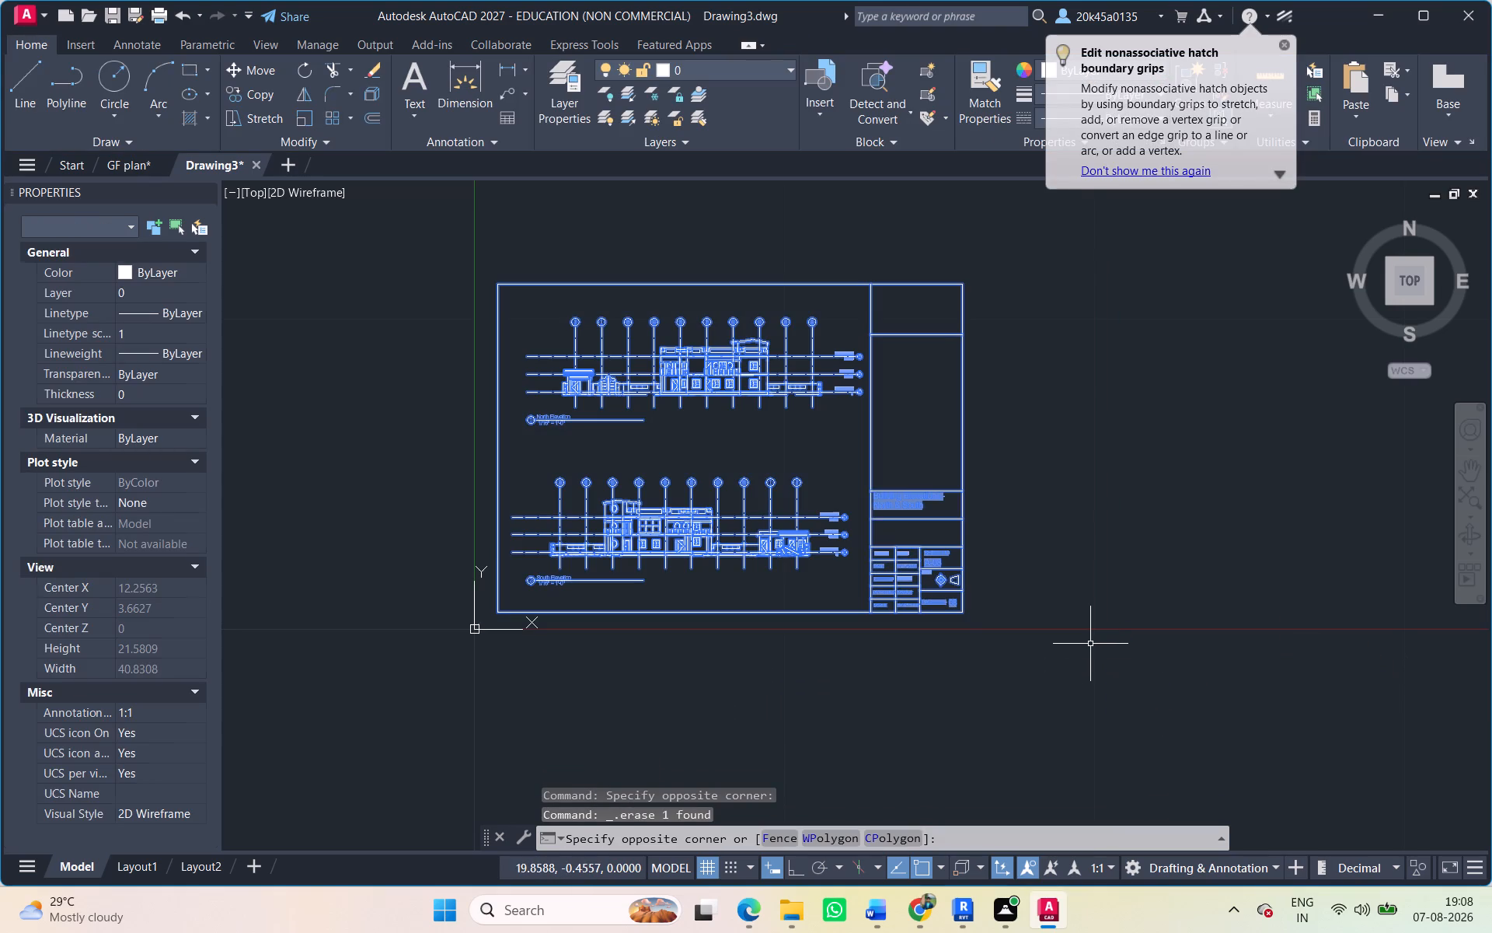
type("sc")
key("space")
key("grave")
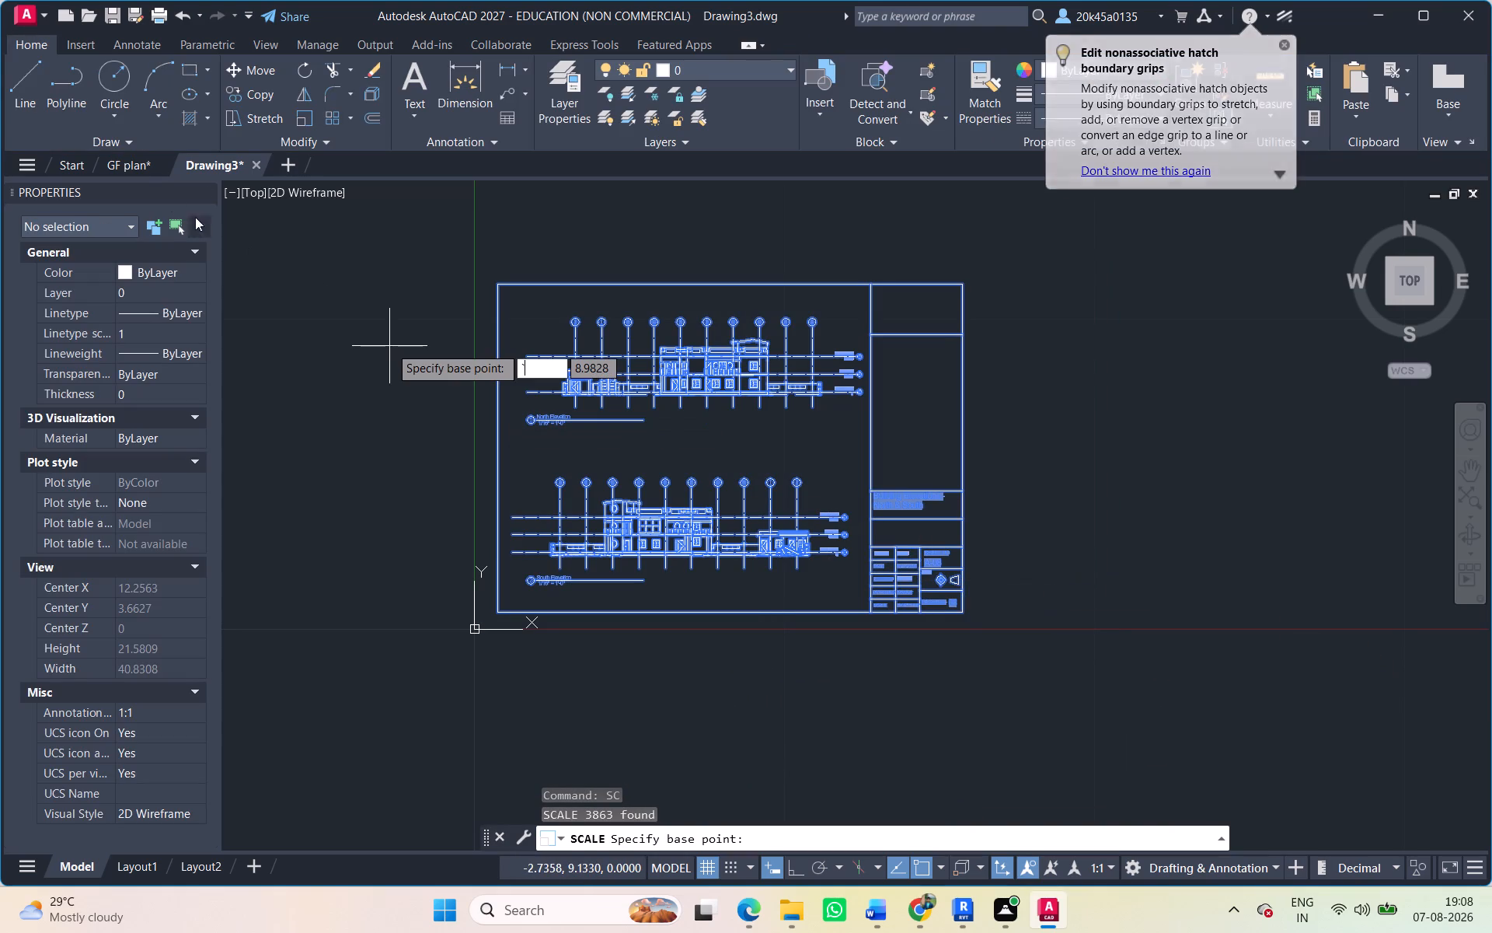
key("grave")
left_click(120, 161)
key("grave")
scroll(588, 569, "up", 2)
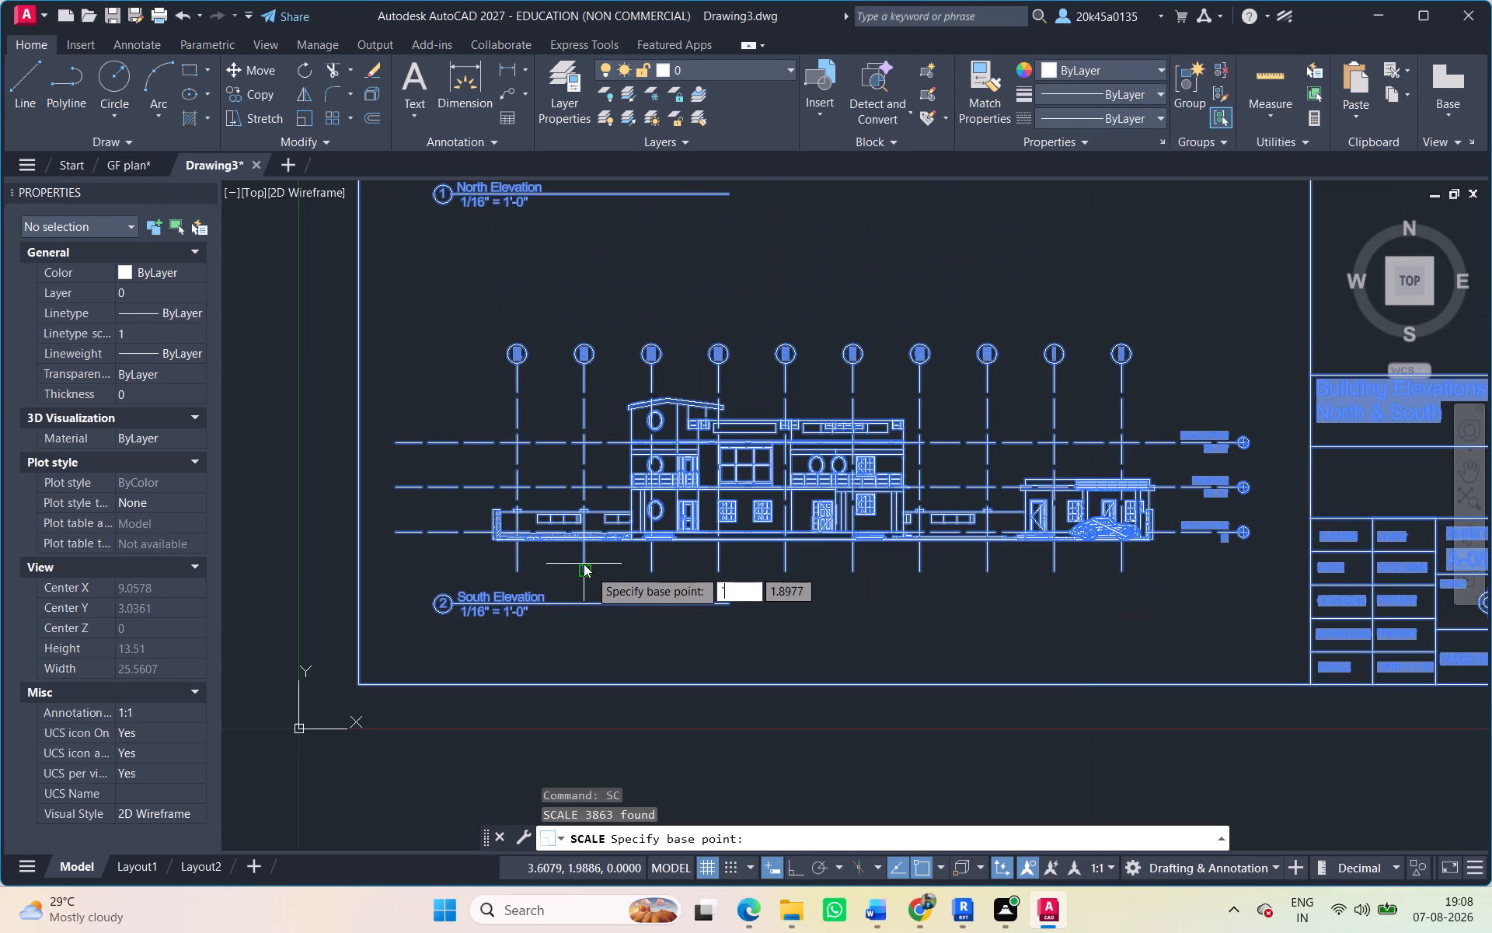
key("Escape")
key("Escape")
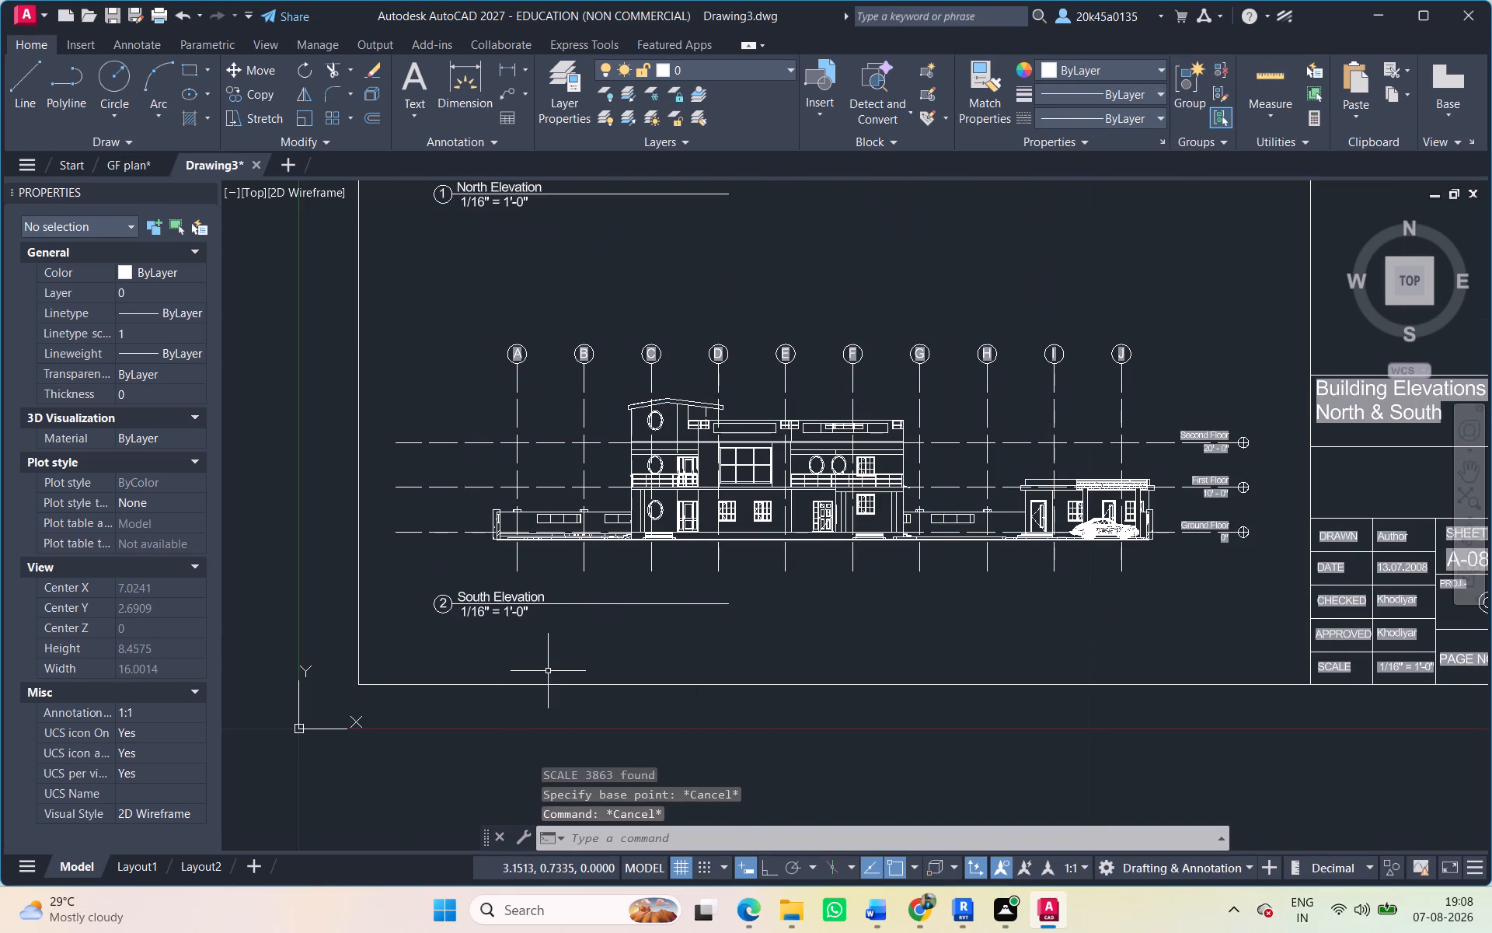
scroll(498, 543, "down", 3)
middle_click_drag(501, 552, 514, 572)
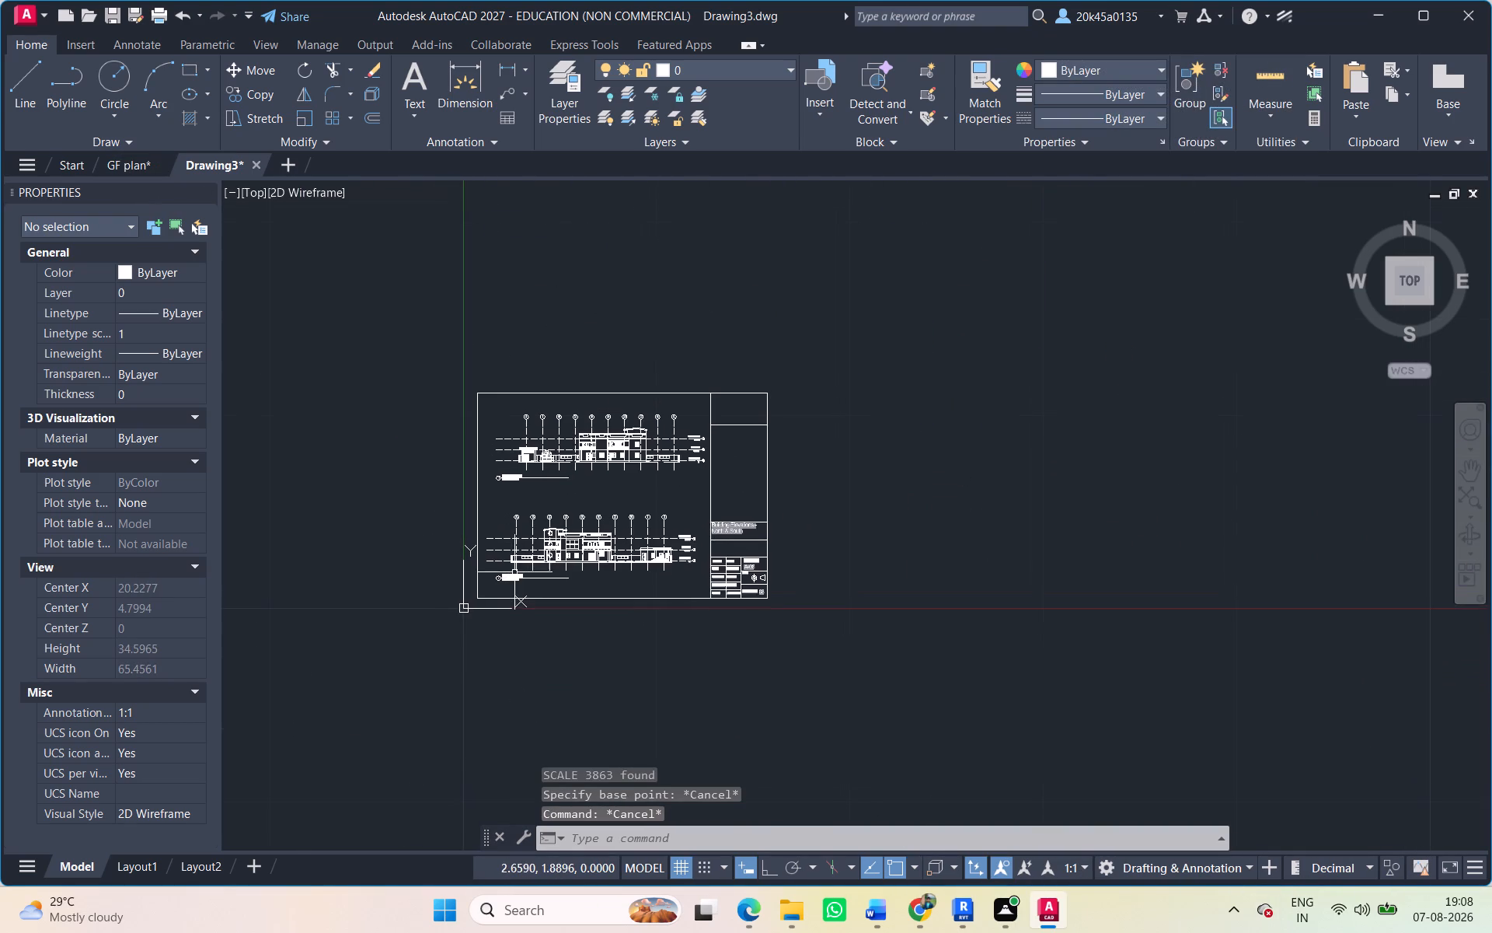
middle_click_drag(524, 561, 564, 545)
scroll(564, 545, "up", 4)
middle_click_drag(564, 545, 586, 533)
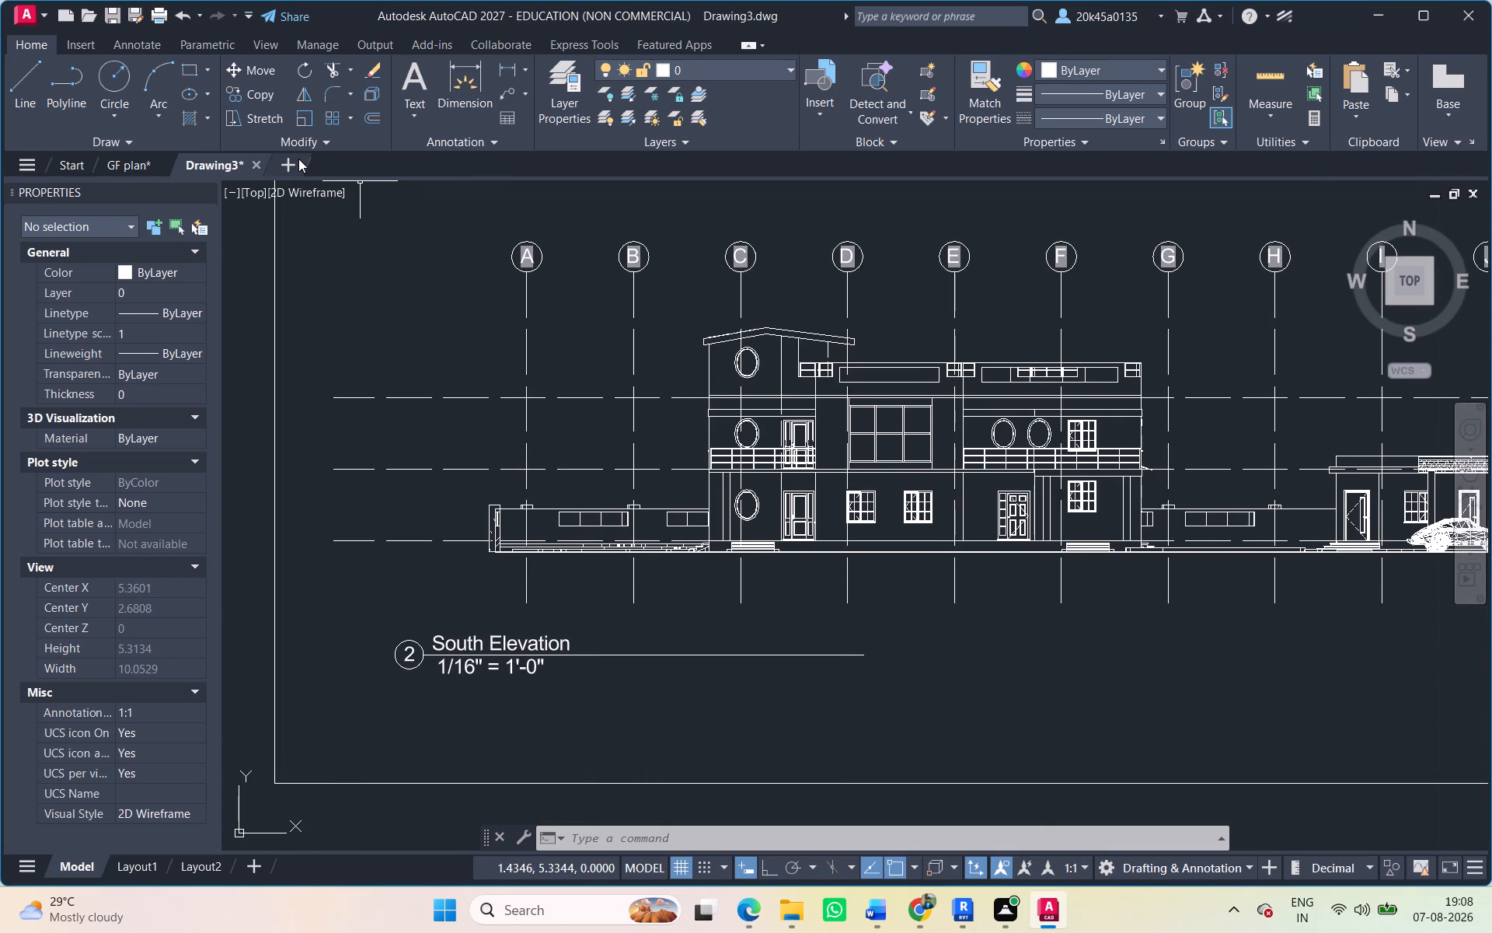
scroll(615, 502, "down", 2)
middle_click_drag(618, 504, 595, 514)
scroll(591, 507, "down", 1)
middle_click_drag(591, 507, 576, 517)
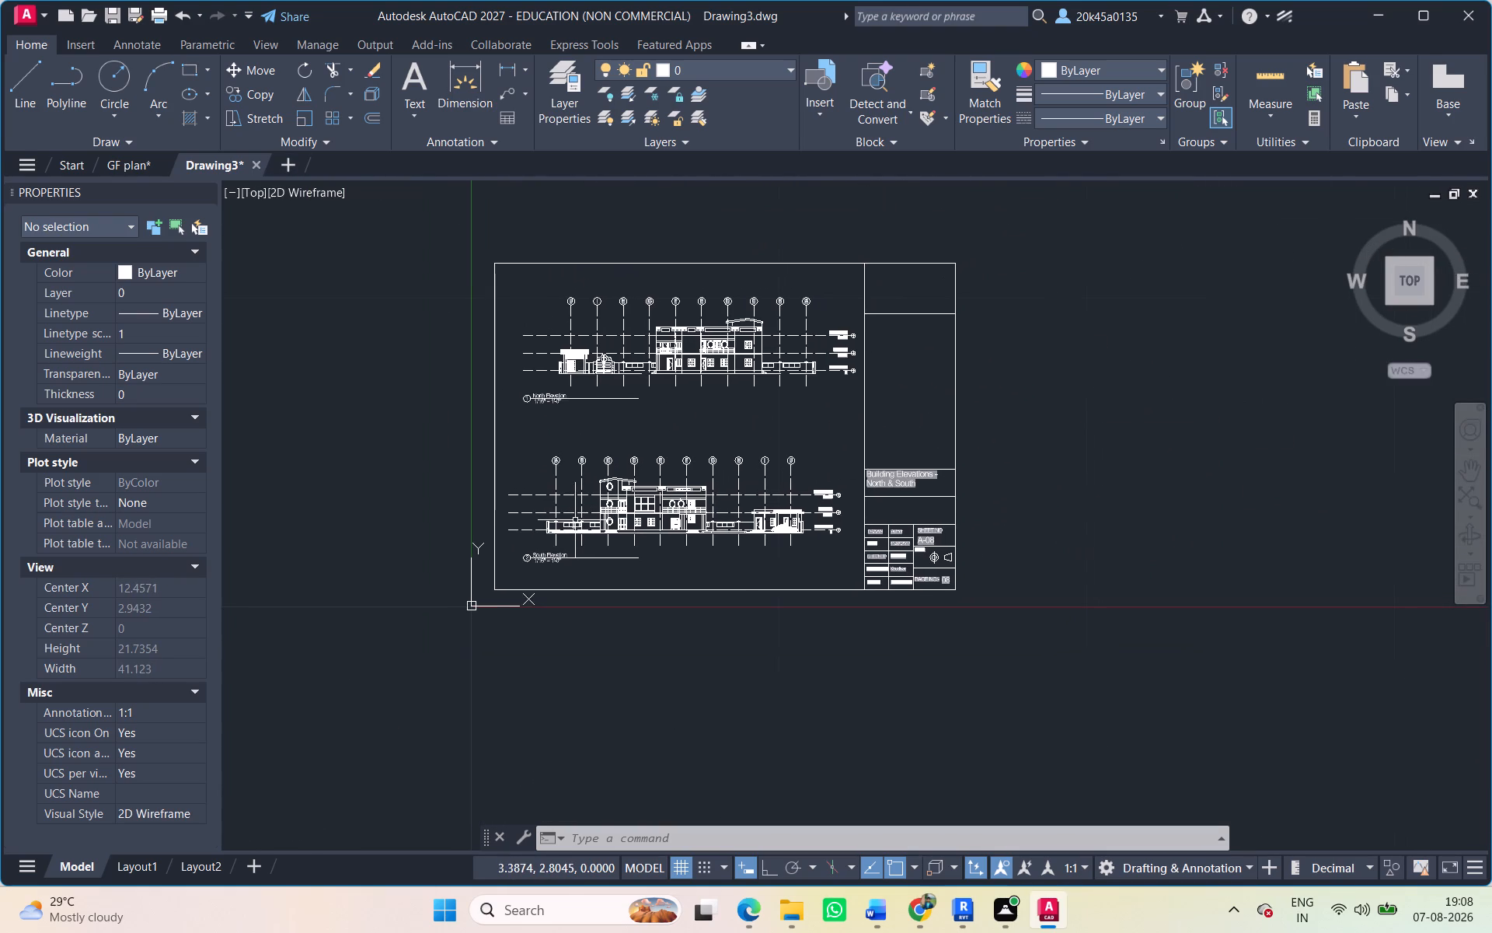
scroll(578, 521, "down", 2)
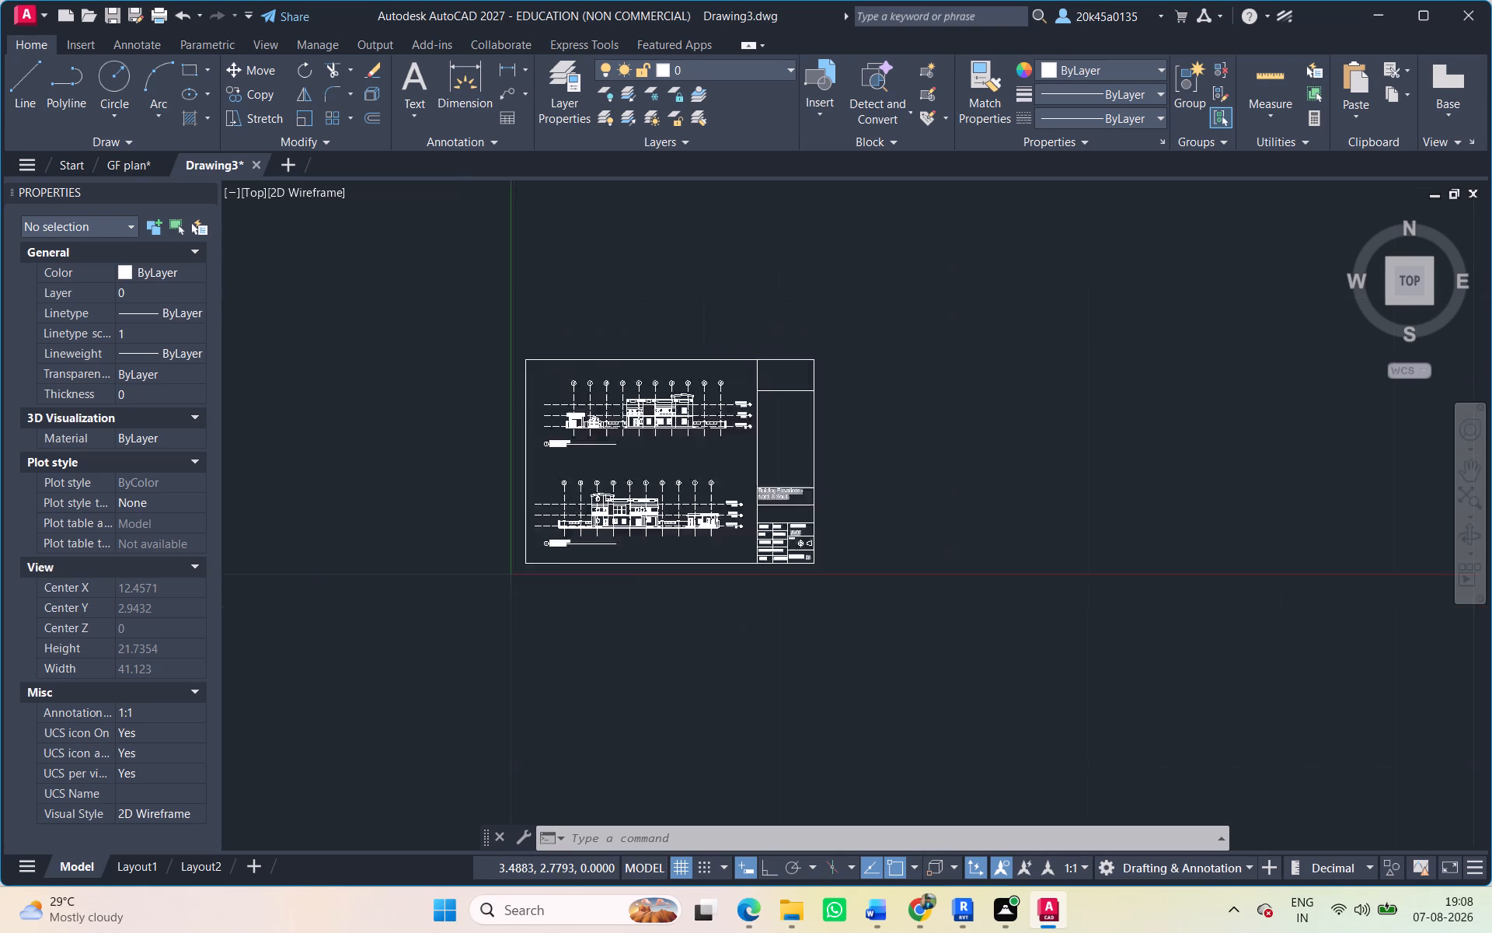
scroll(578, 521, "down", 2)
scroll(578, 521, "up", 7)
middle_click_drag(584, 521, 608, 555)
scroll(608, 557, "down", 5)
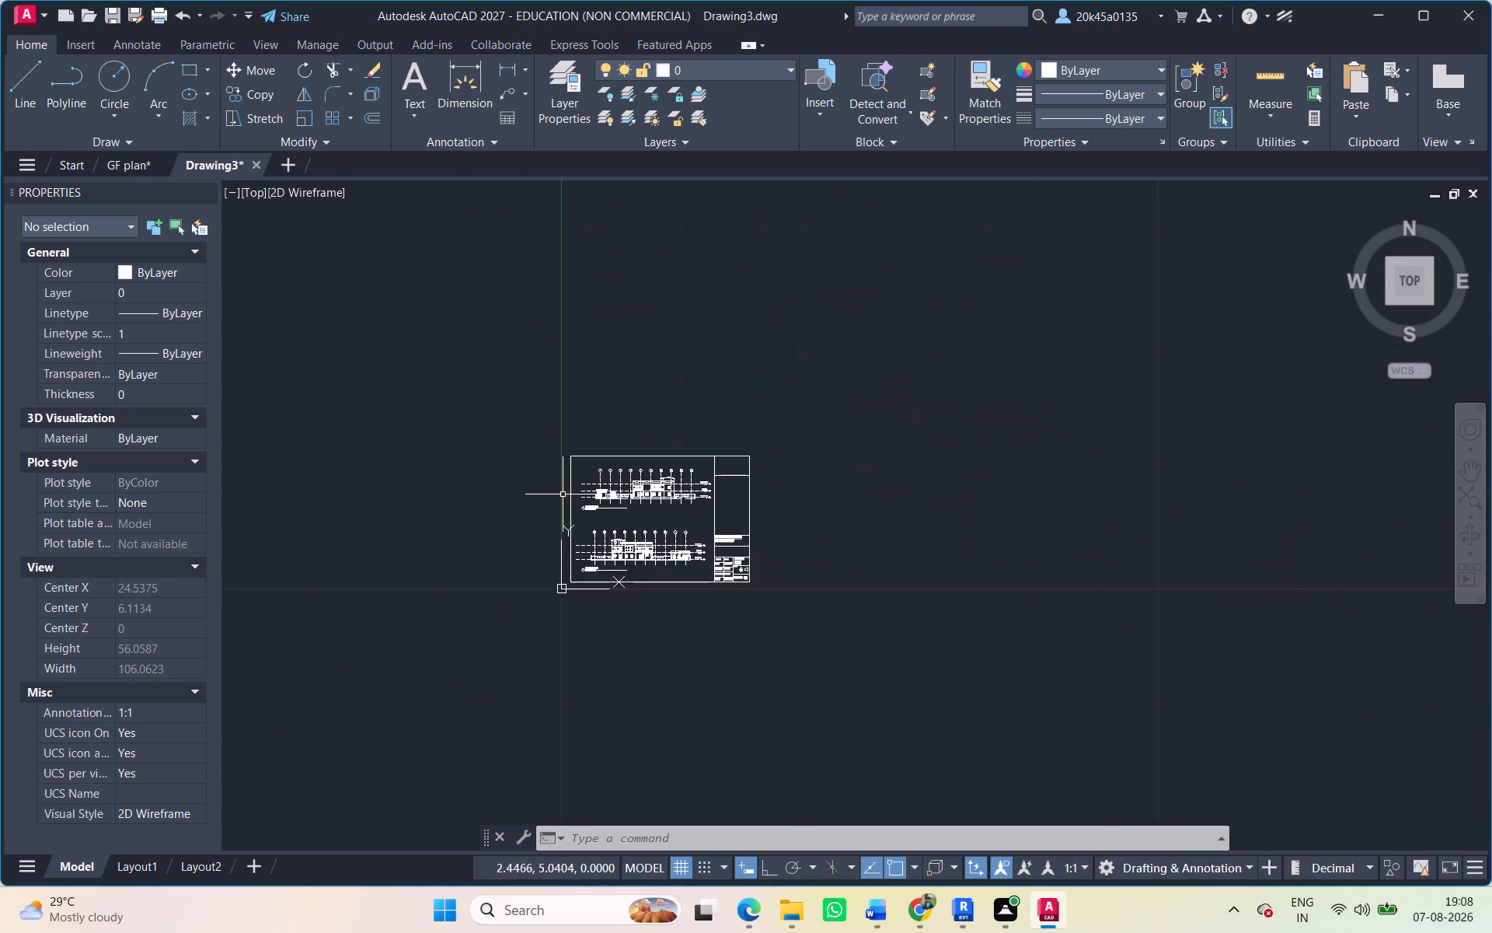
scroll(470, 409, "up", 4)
Check the dimensioned spacing between grid lines A, B and C in the GF plan drawing.
left_click(127, 166)
scroll(821, 564, "down", 4)
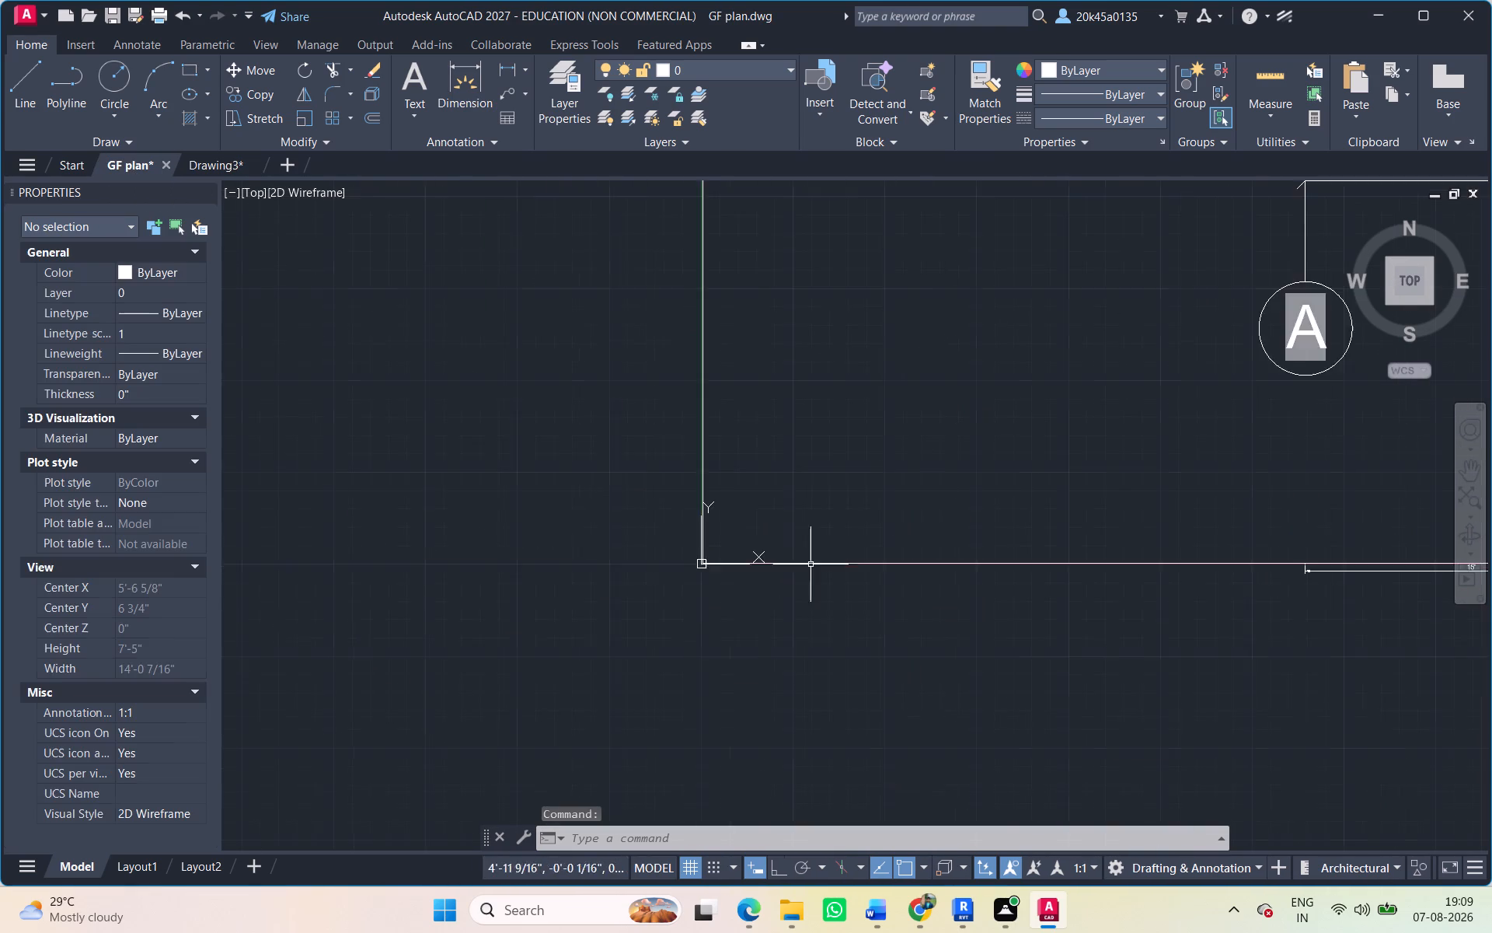
scroll(807, 563, "down", 4)
middle_click_drag(777, 548, 567, 611)
scroll(763, 557, "up", 3)
middle_click_drag(767, 558, 767, 595)
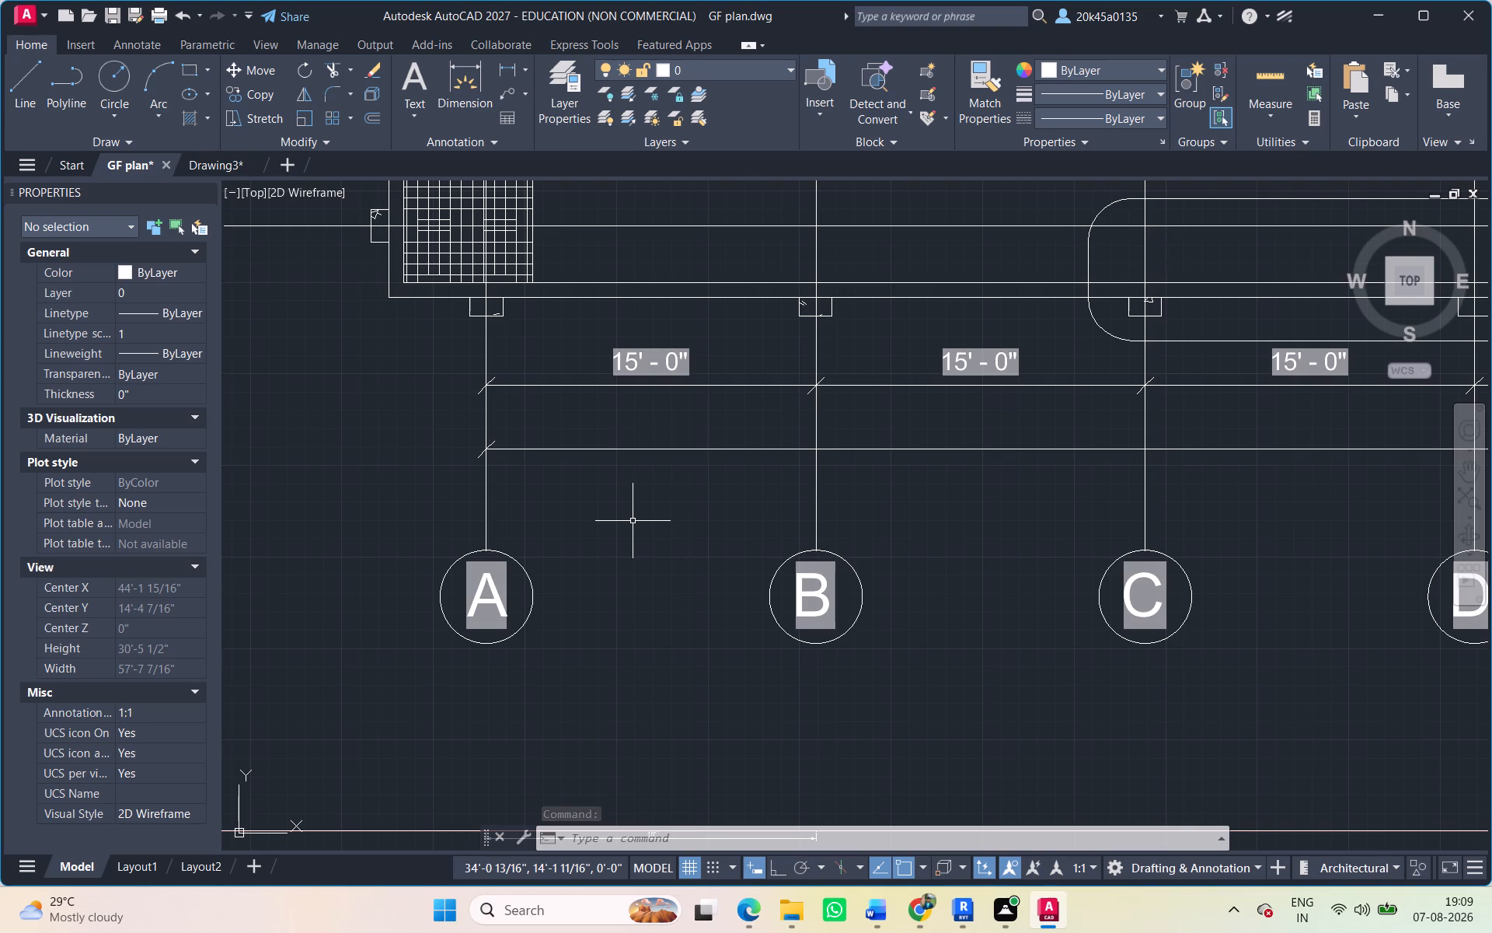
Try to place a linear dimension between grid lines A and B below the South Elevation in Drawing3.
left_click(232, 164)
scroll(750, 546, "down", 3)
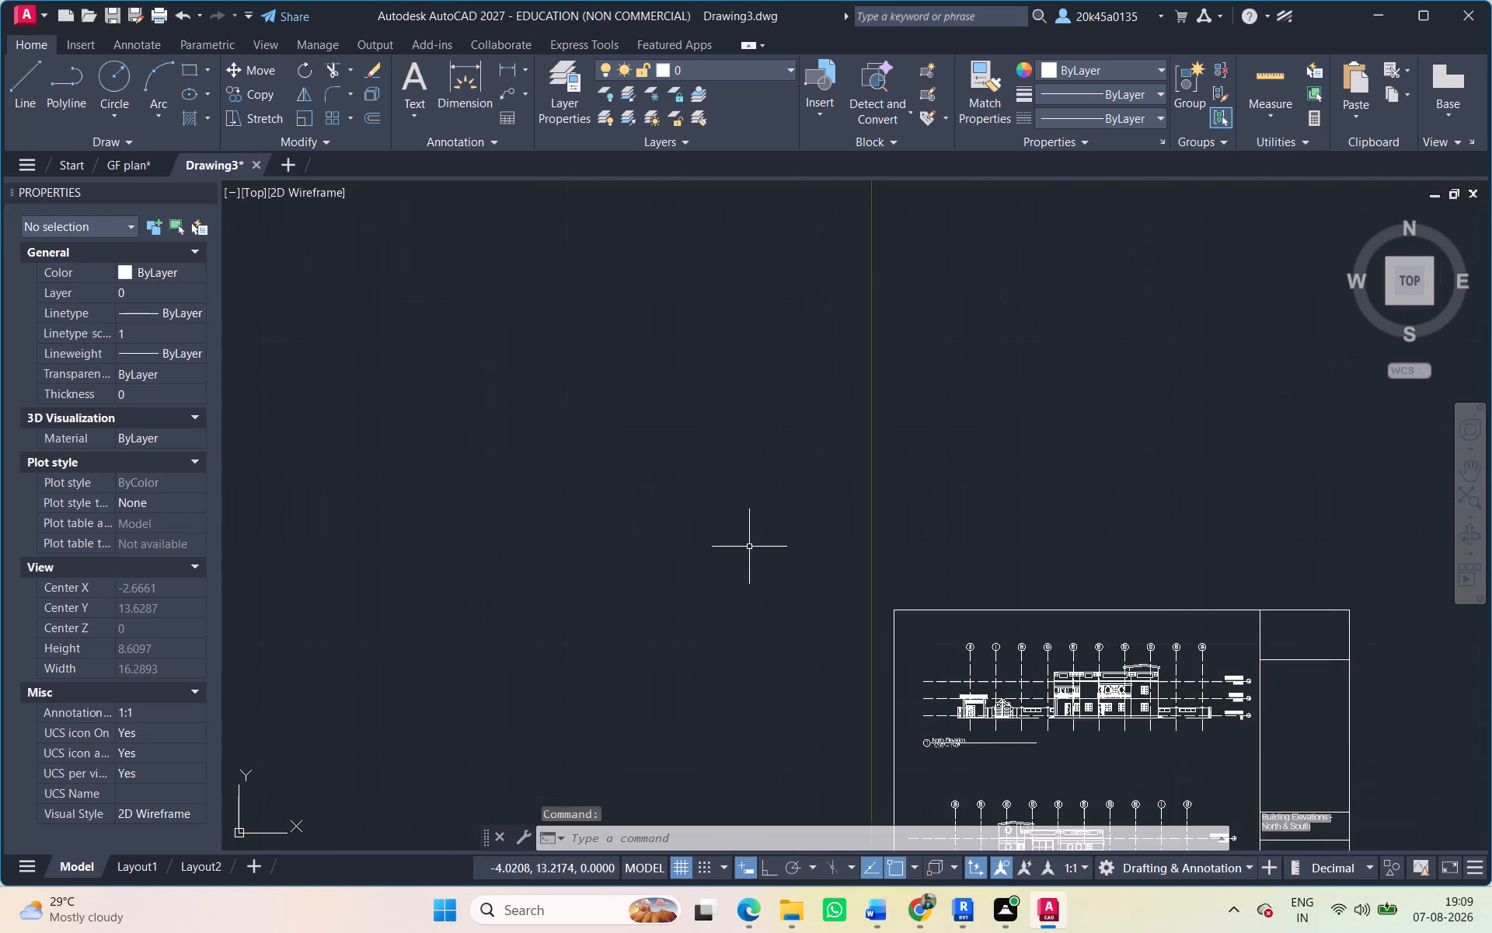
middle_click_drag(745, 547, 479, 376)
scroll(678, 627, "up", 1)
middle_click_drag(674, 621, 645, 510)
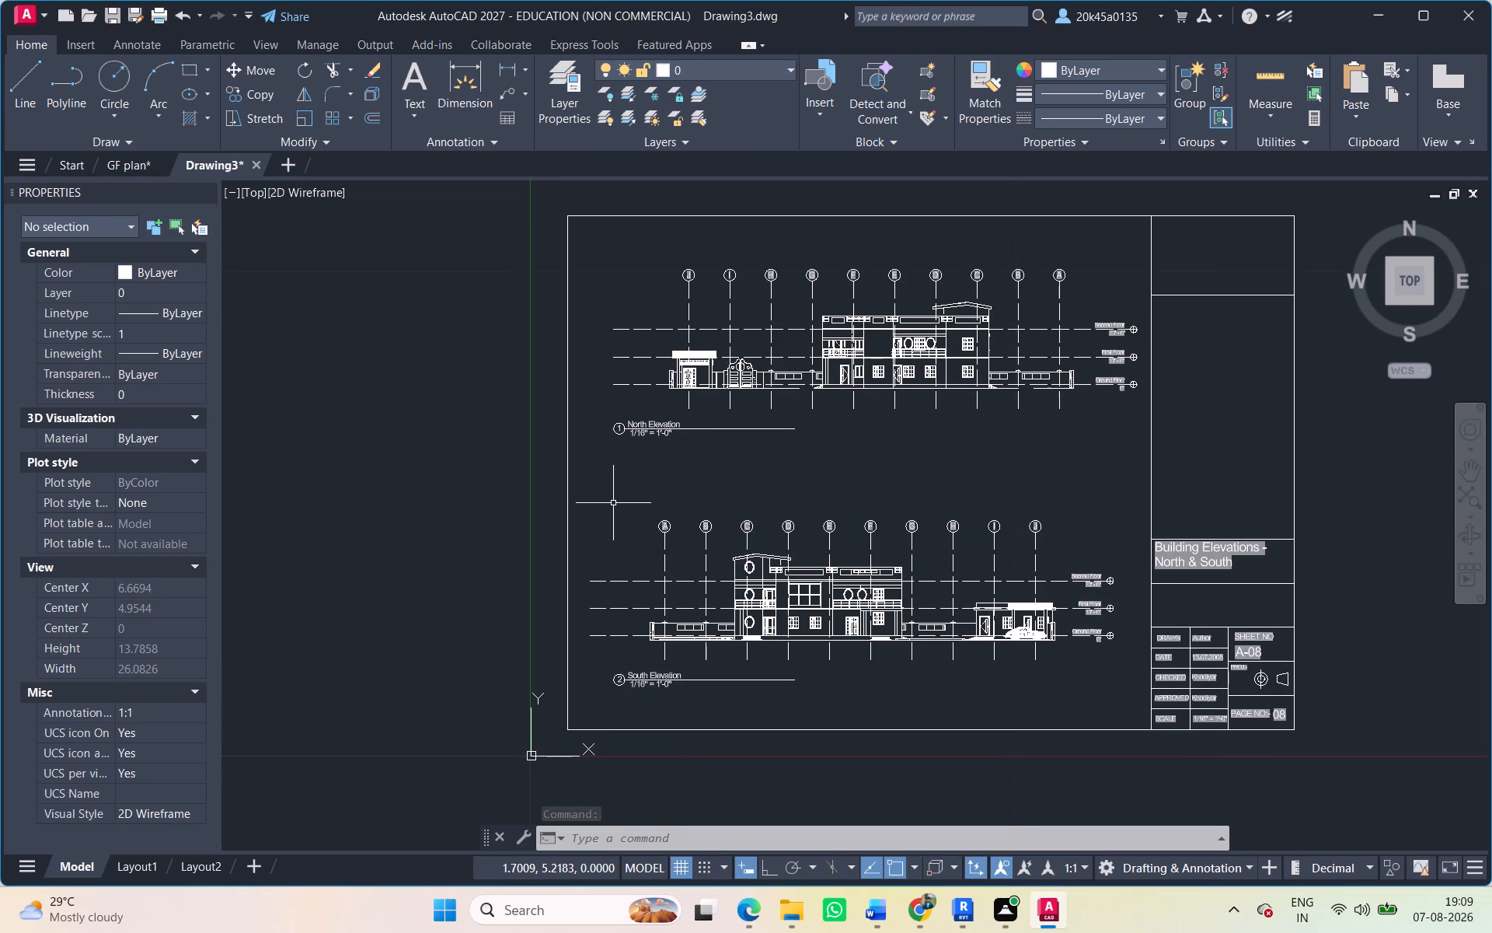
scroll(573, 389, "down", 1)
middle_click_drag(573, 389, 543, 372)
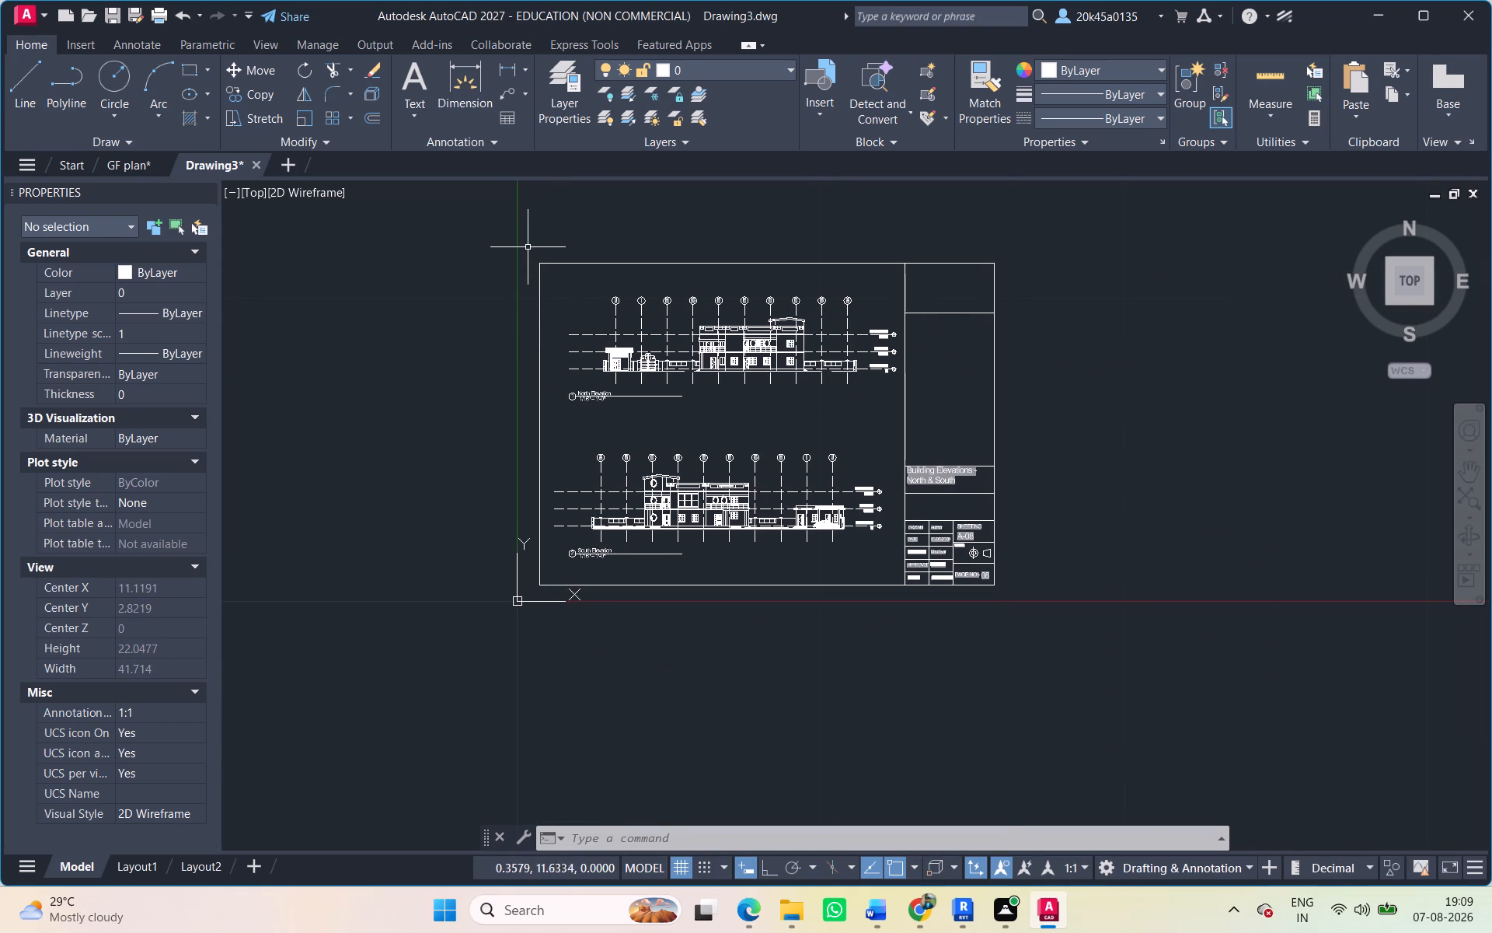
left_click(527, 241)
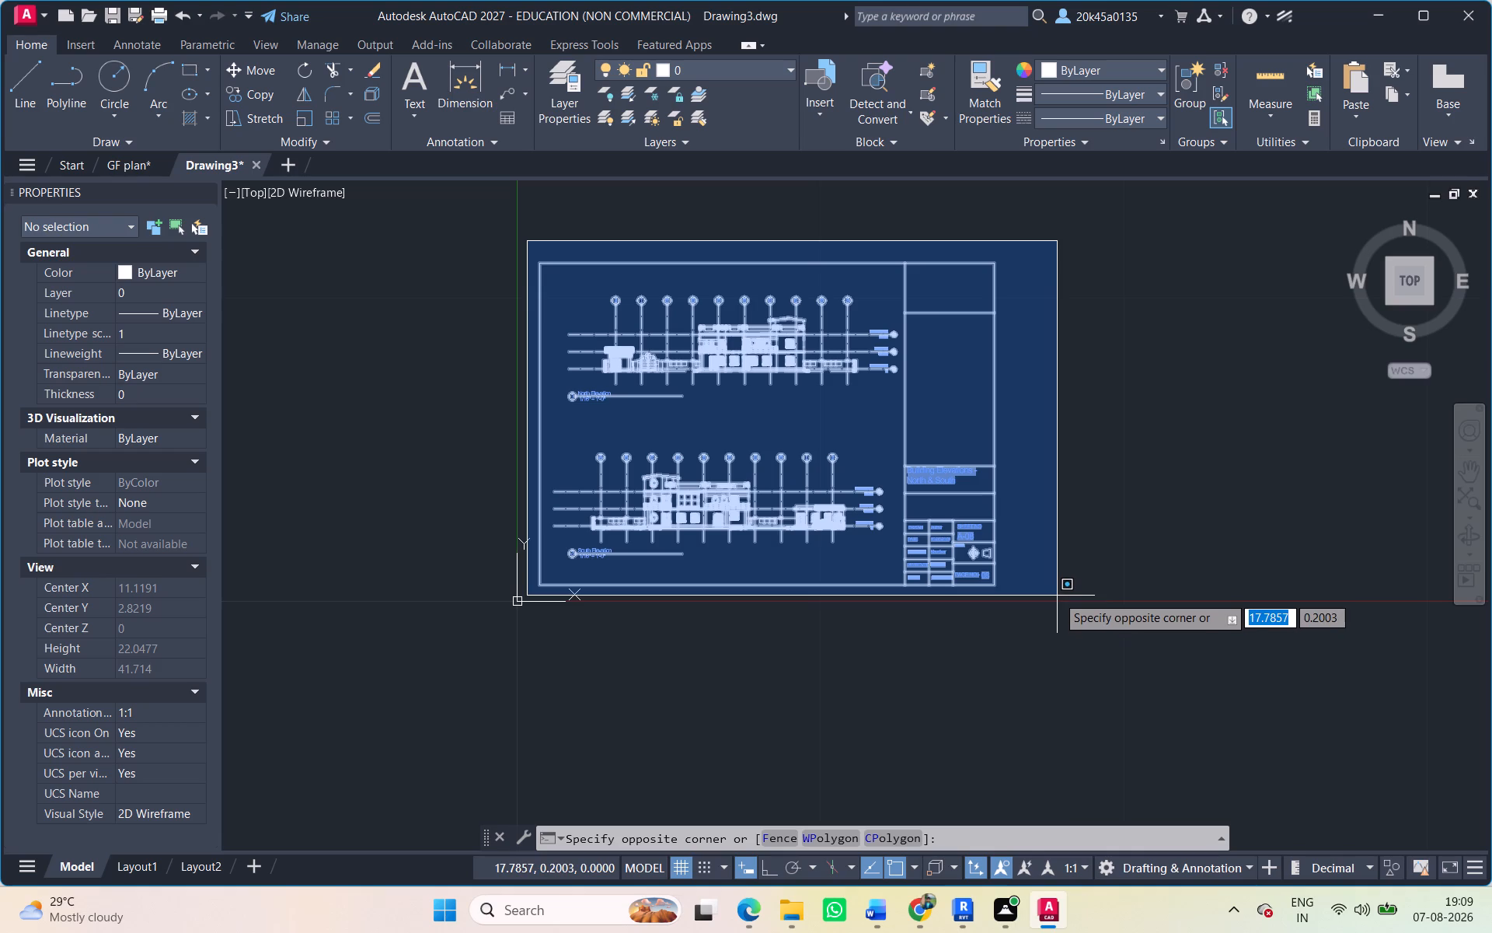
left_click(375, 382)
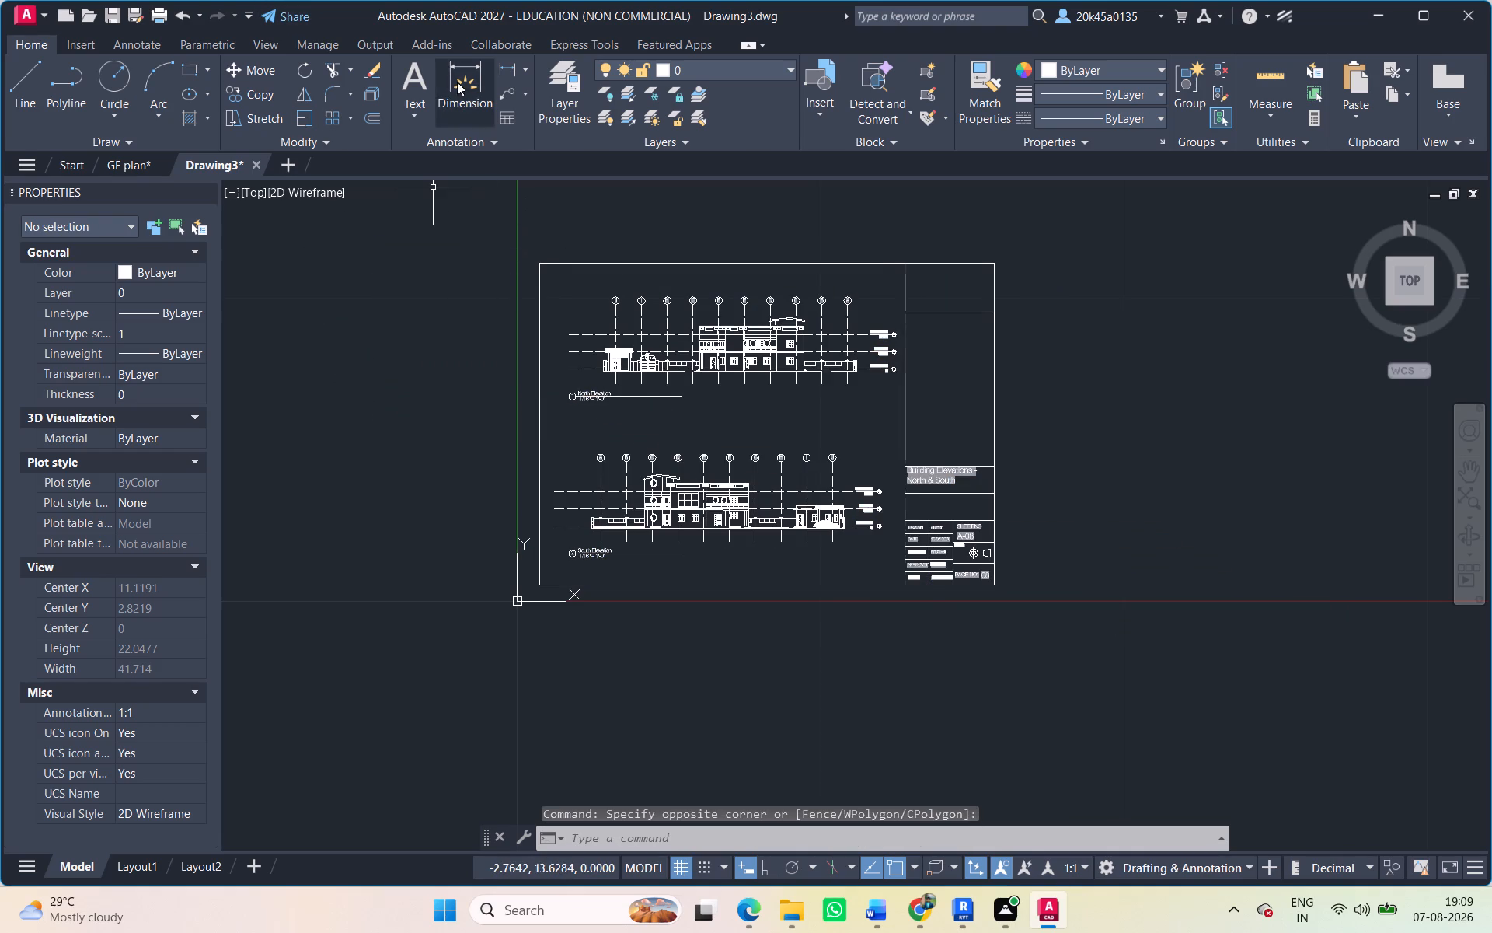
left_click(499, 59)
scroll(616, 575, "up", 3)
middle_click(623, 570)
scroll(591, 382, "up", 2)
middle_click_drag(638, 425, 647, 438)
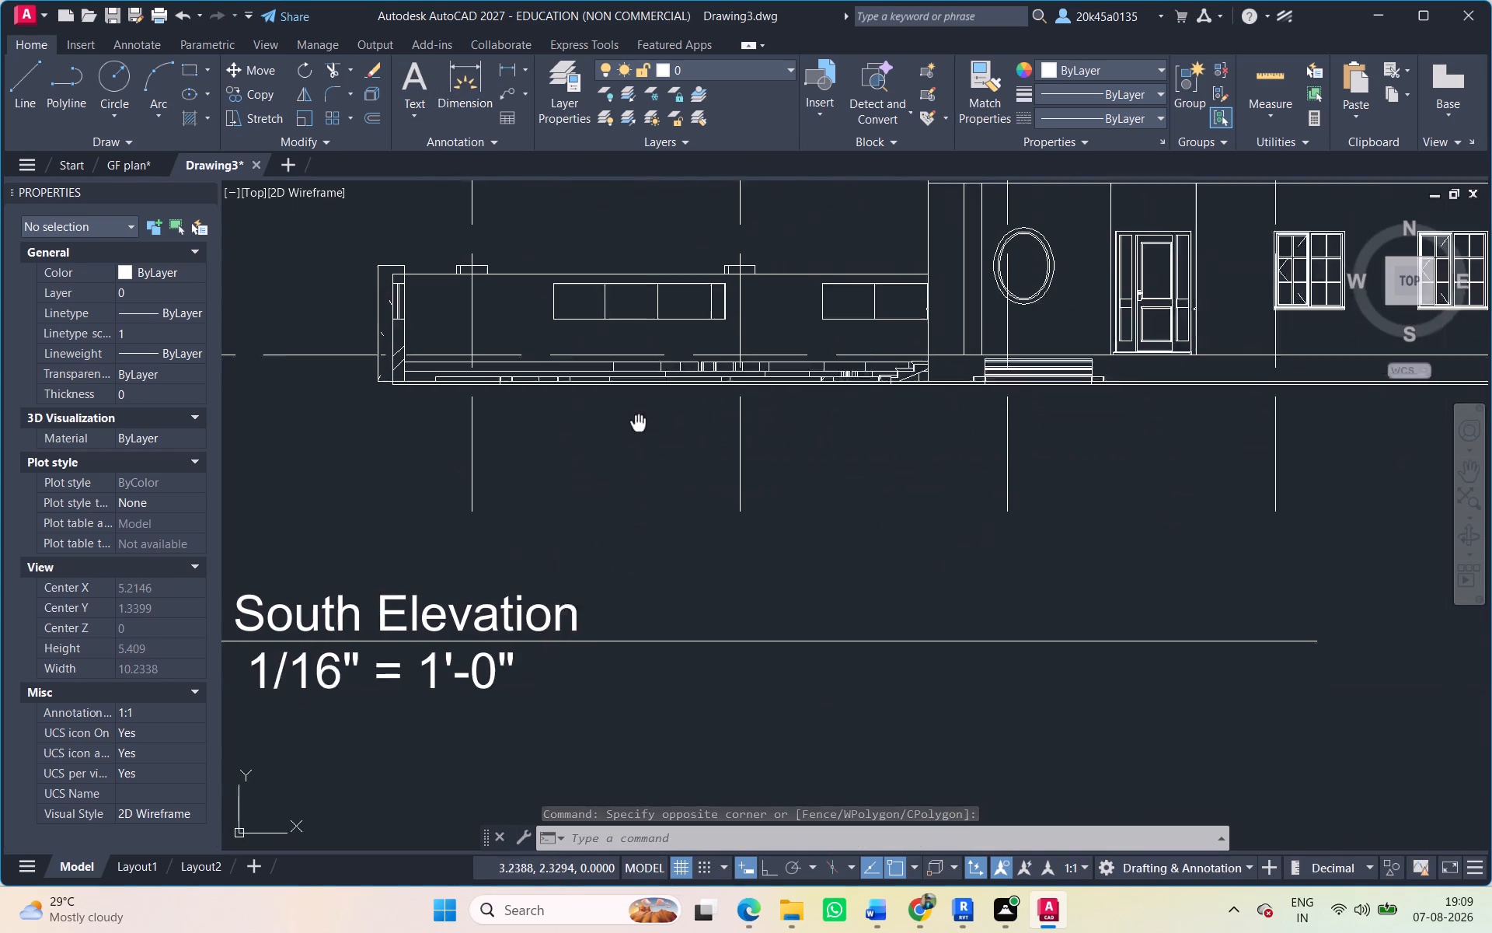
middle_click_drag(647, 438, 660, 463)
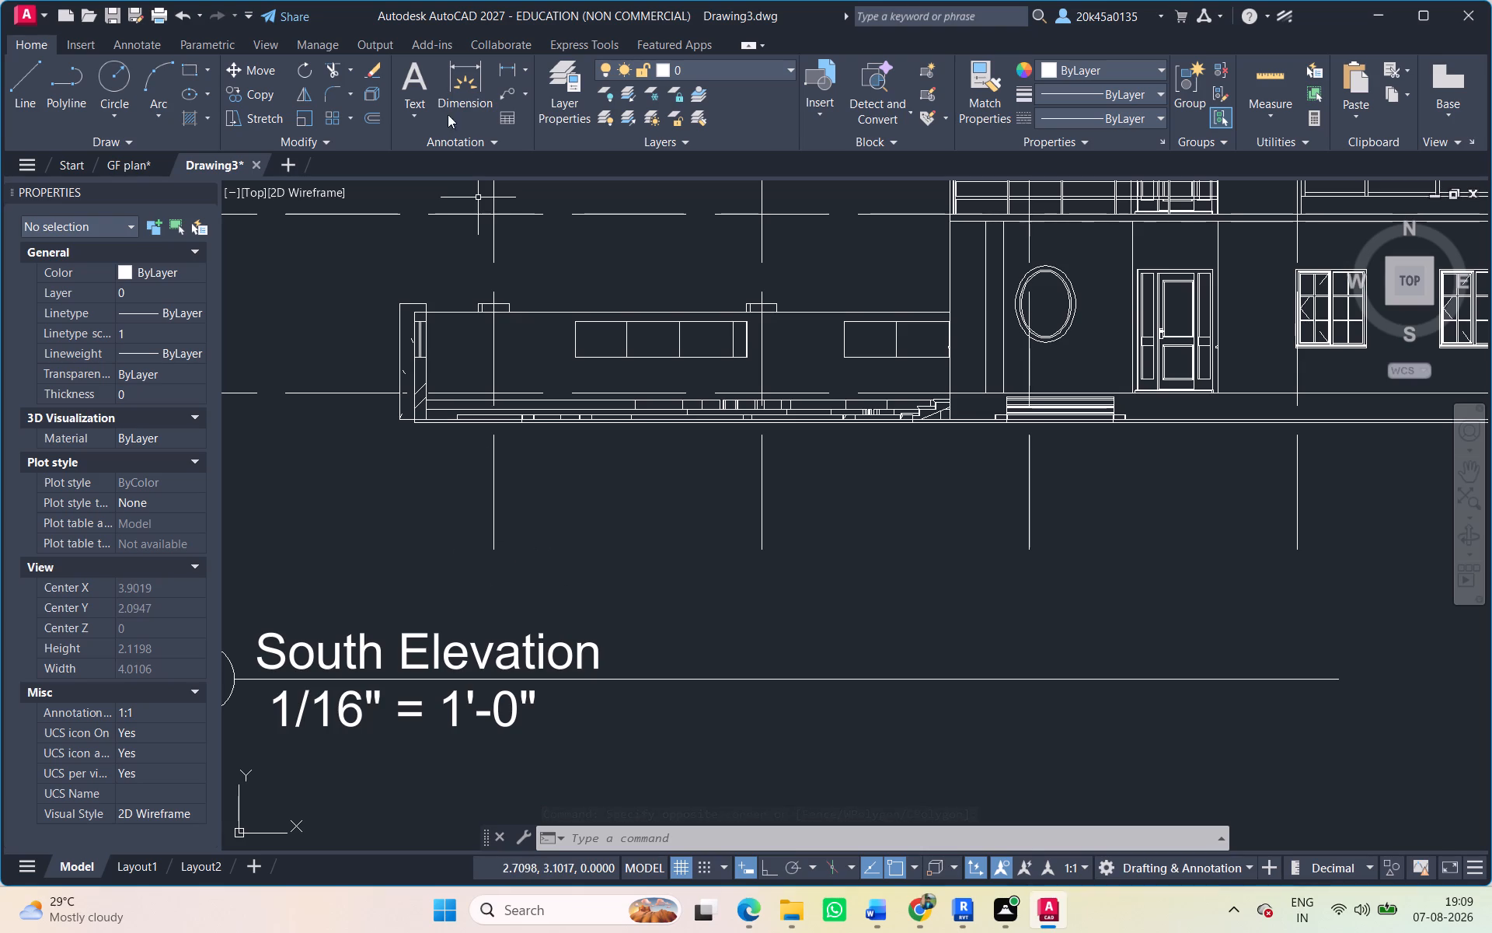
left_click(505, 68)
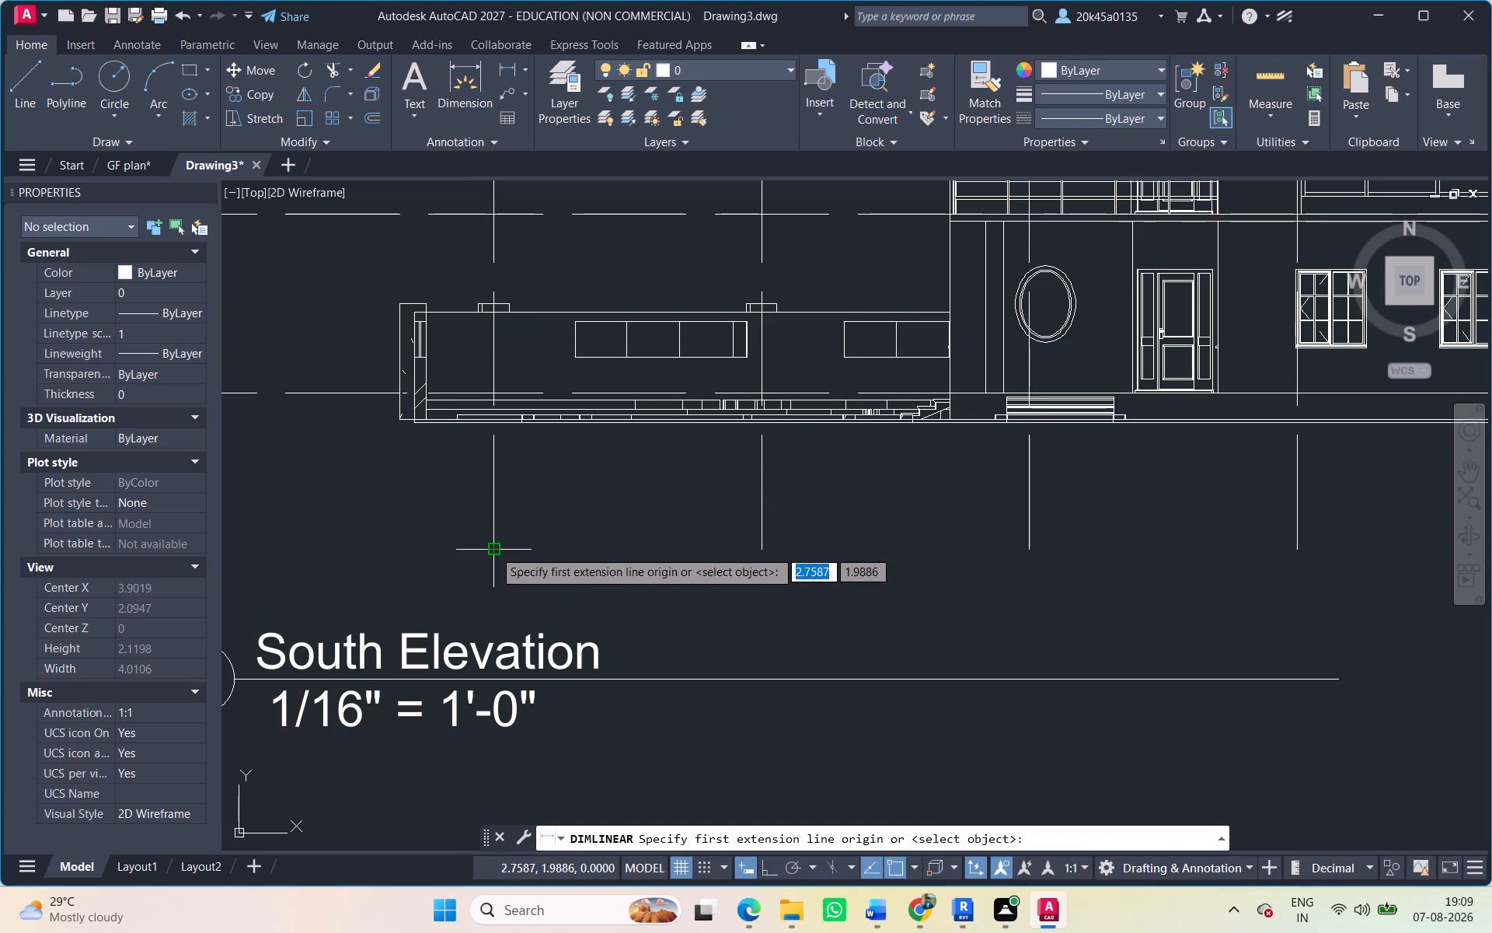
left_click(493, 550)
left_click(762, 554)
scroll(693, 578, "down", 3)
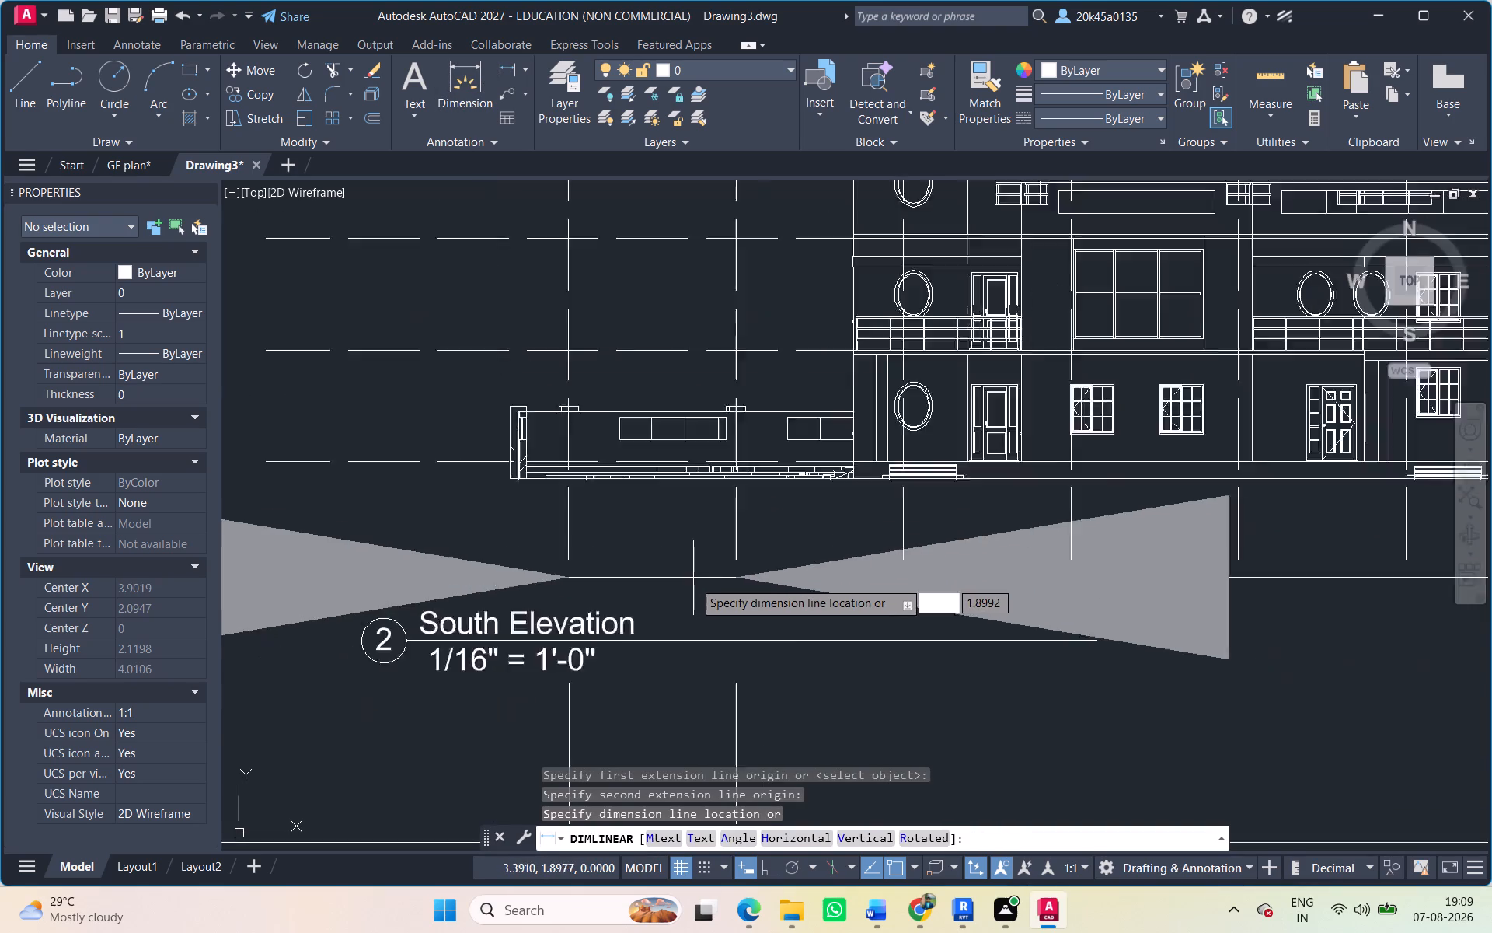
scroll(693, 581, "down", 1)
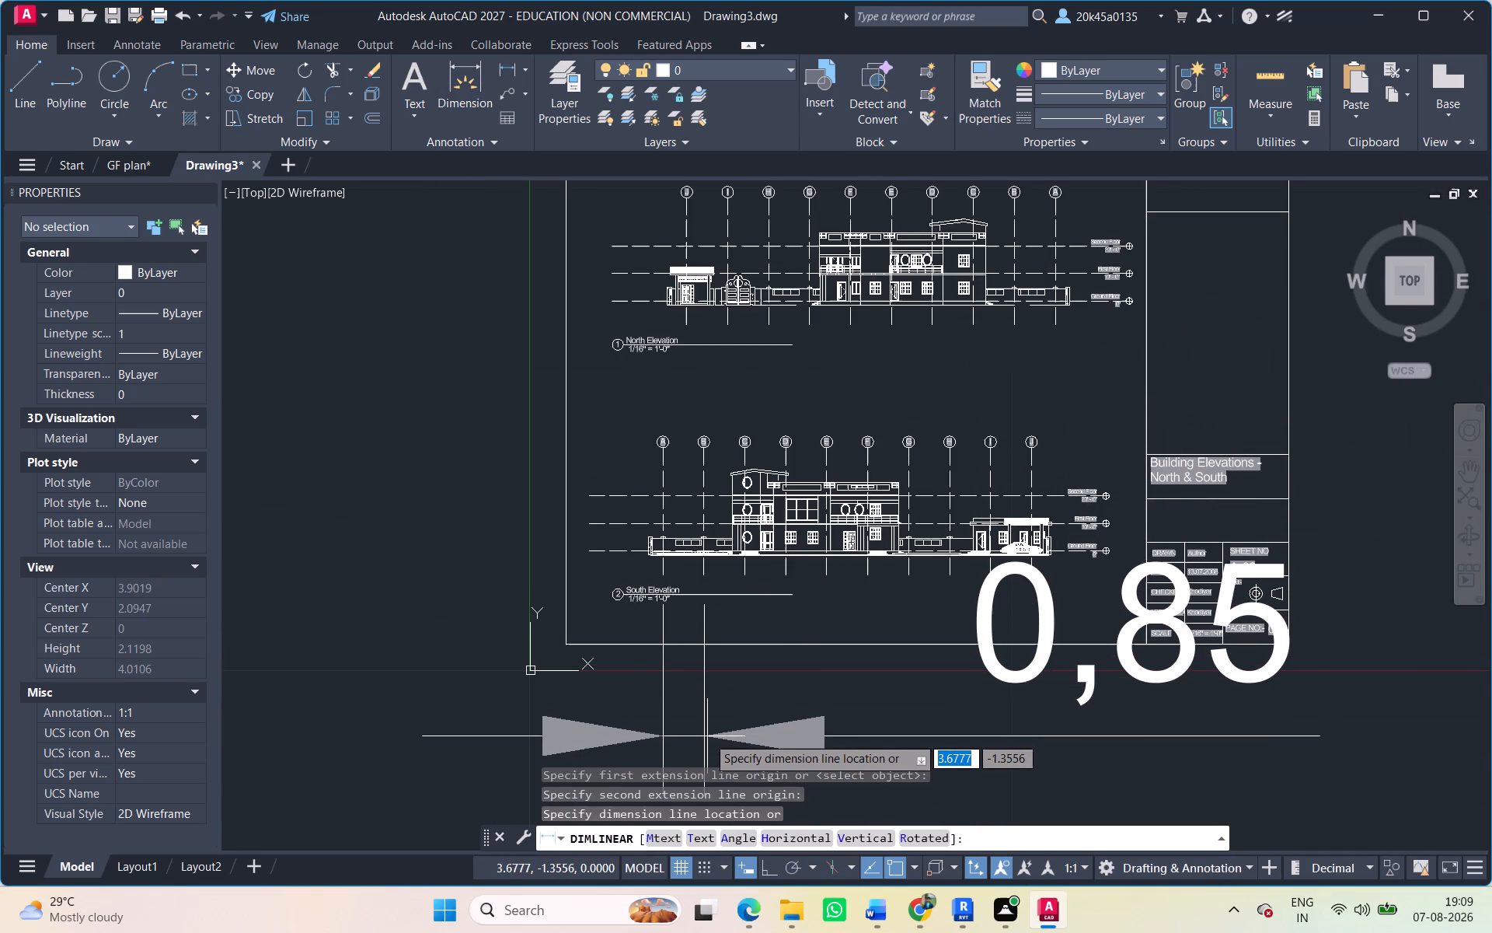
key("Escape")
Set the drawing units to Architectural length type with an insertion scale of Inches.
type("un")
key("Return")
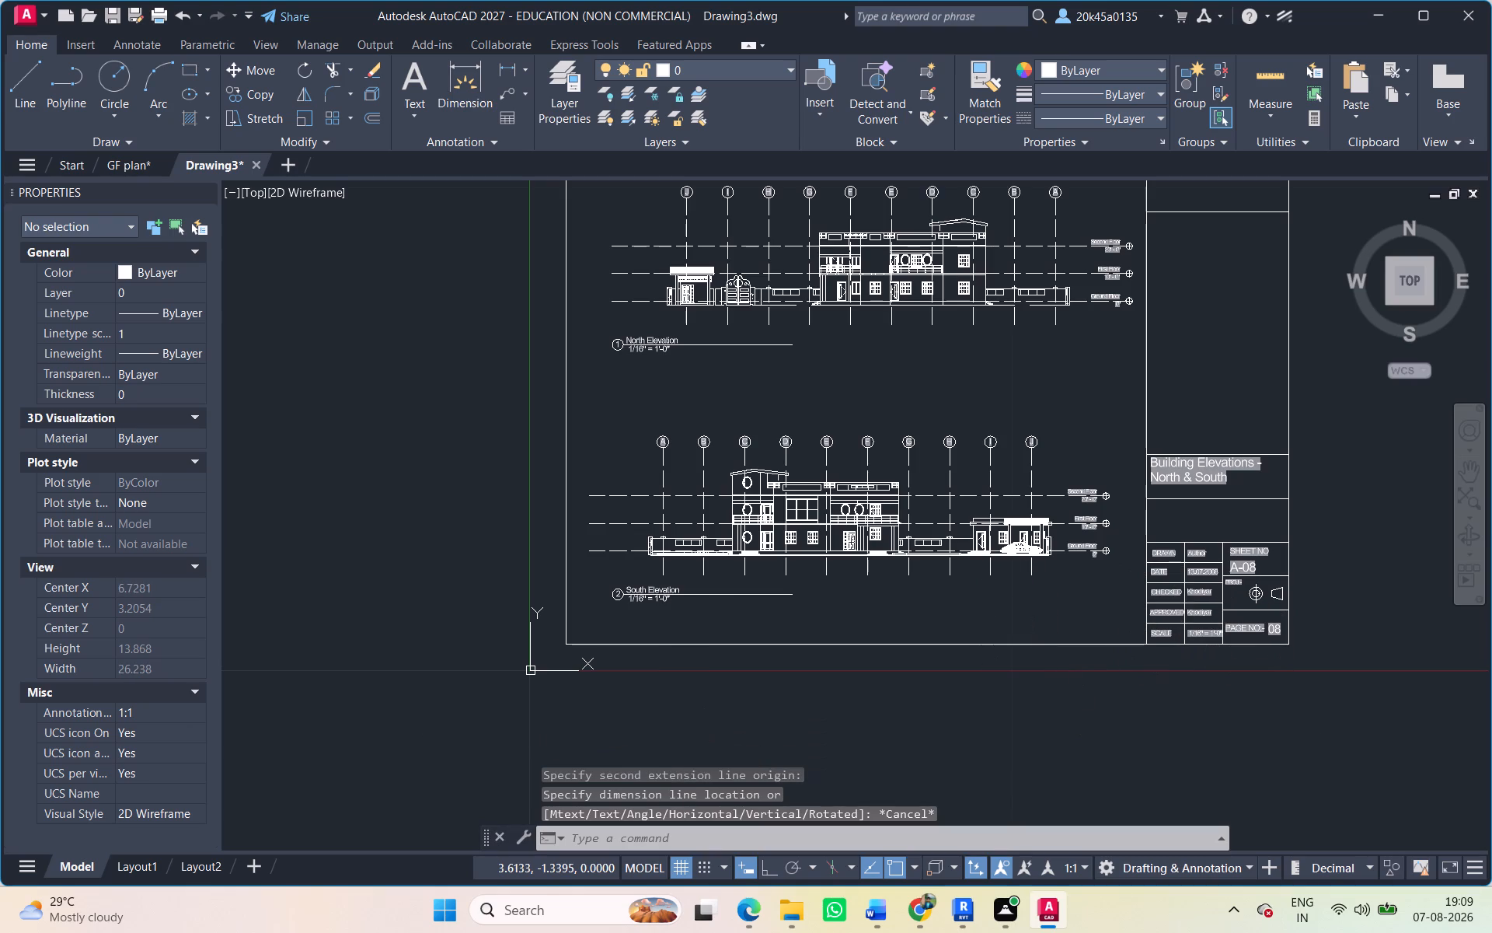
left_click(661, 312)
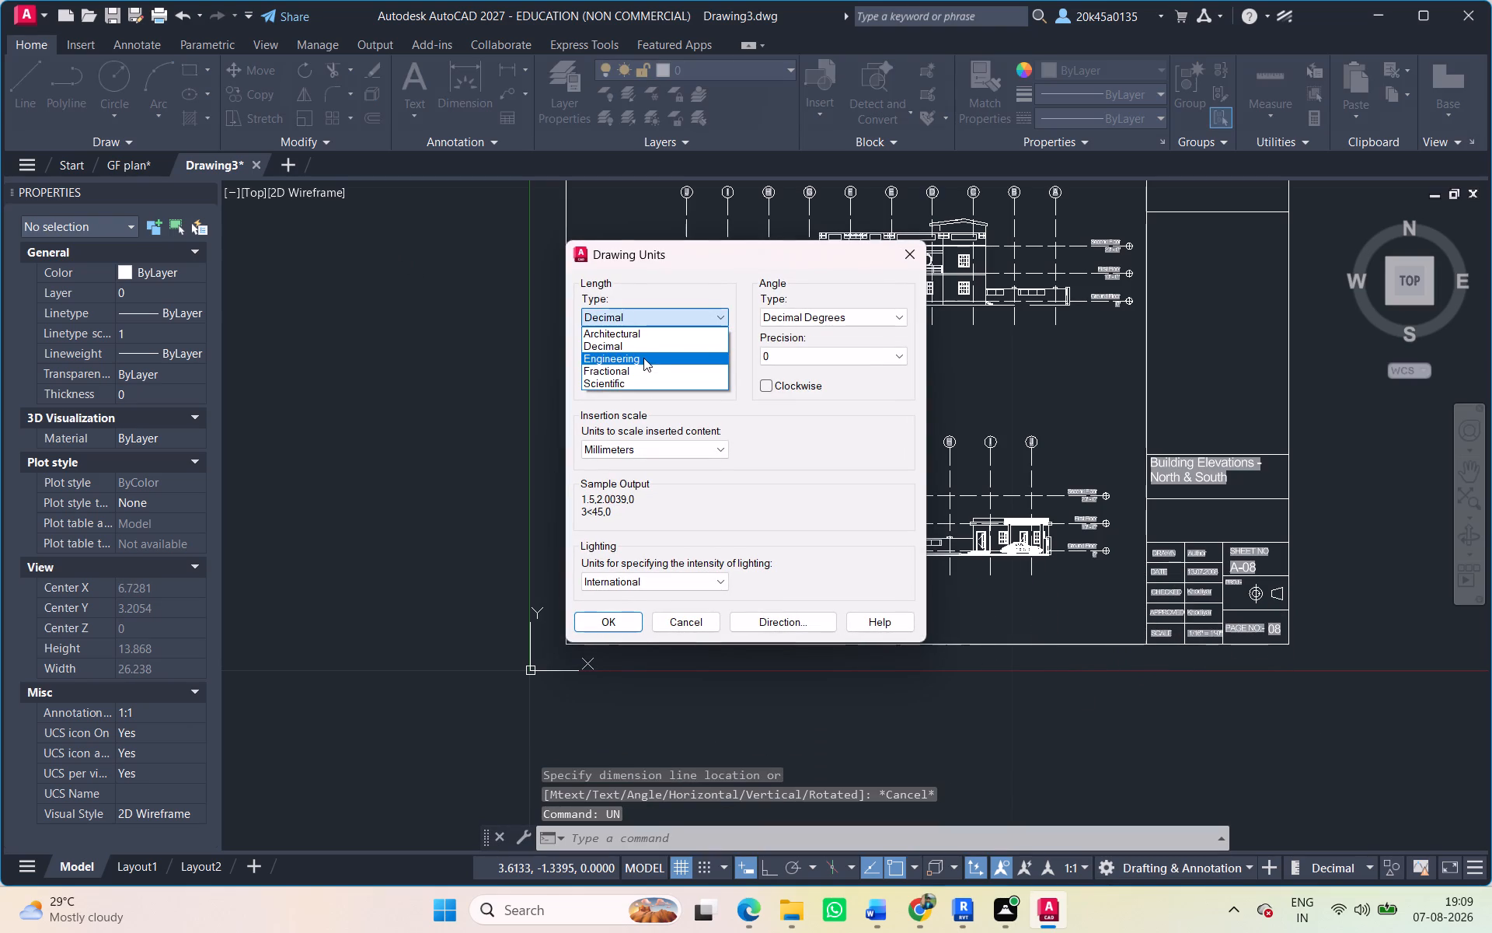
left_click(635, 334)
left_click(642, 442)
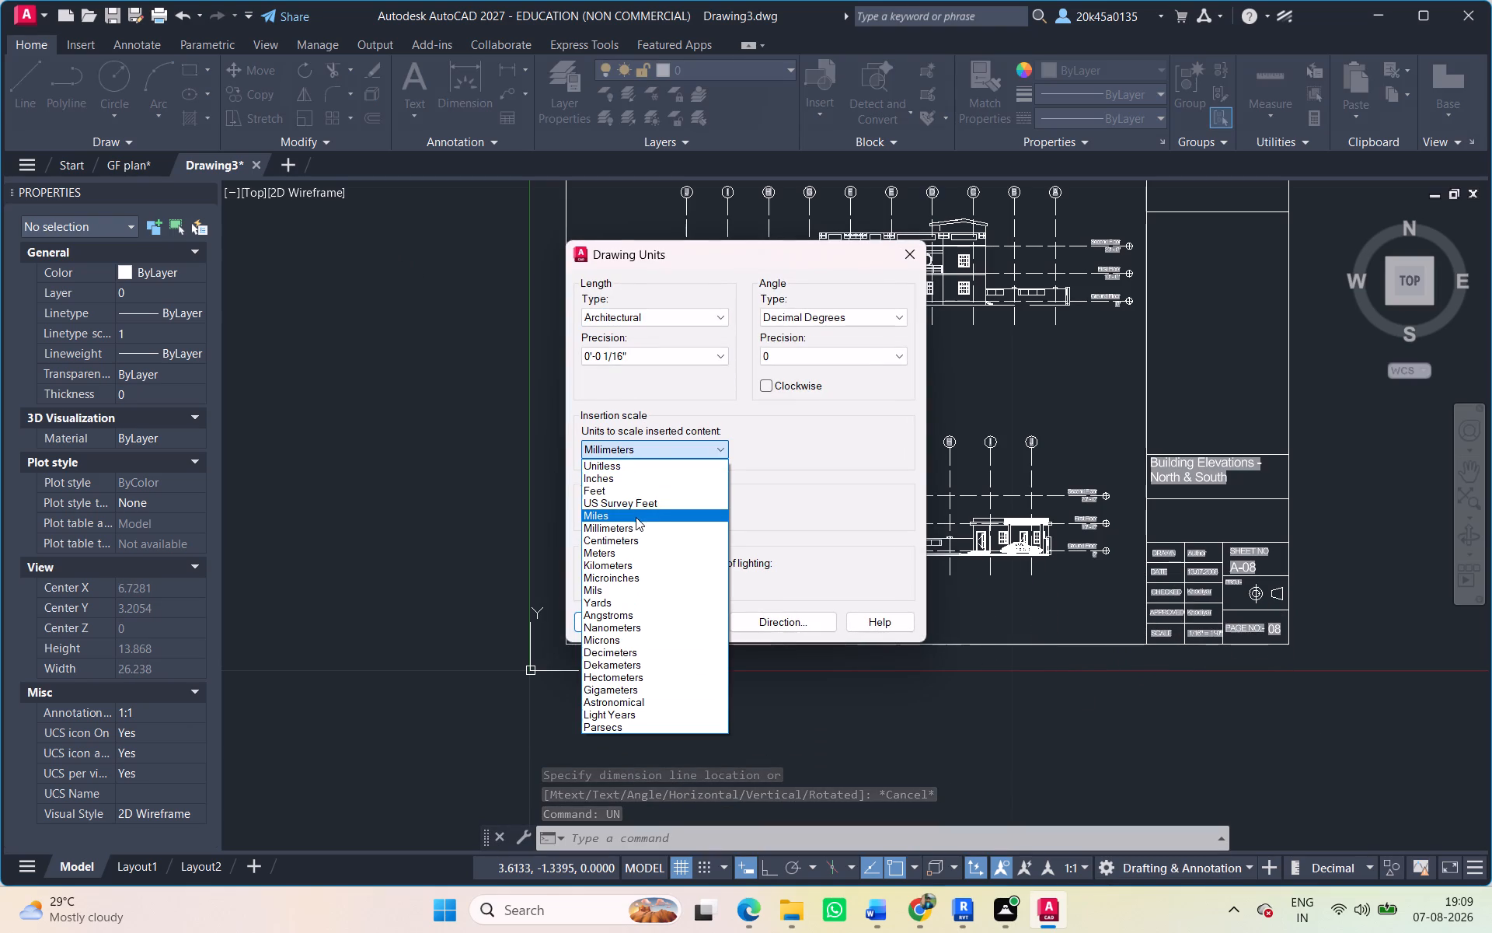
left_click(629, 472)
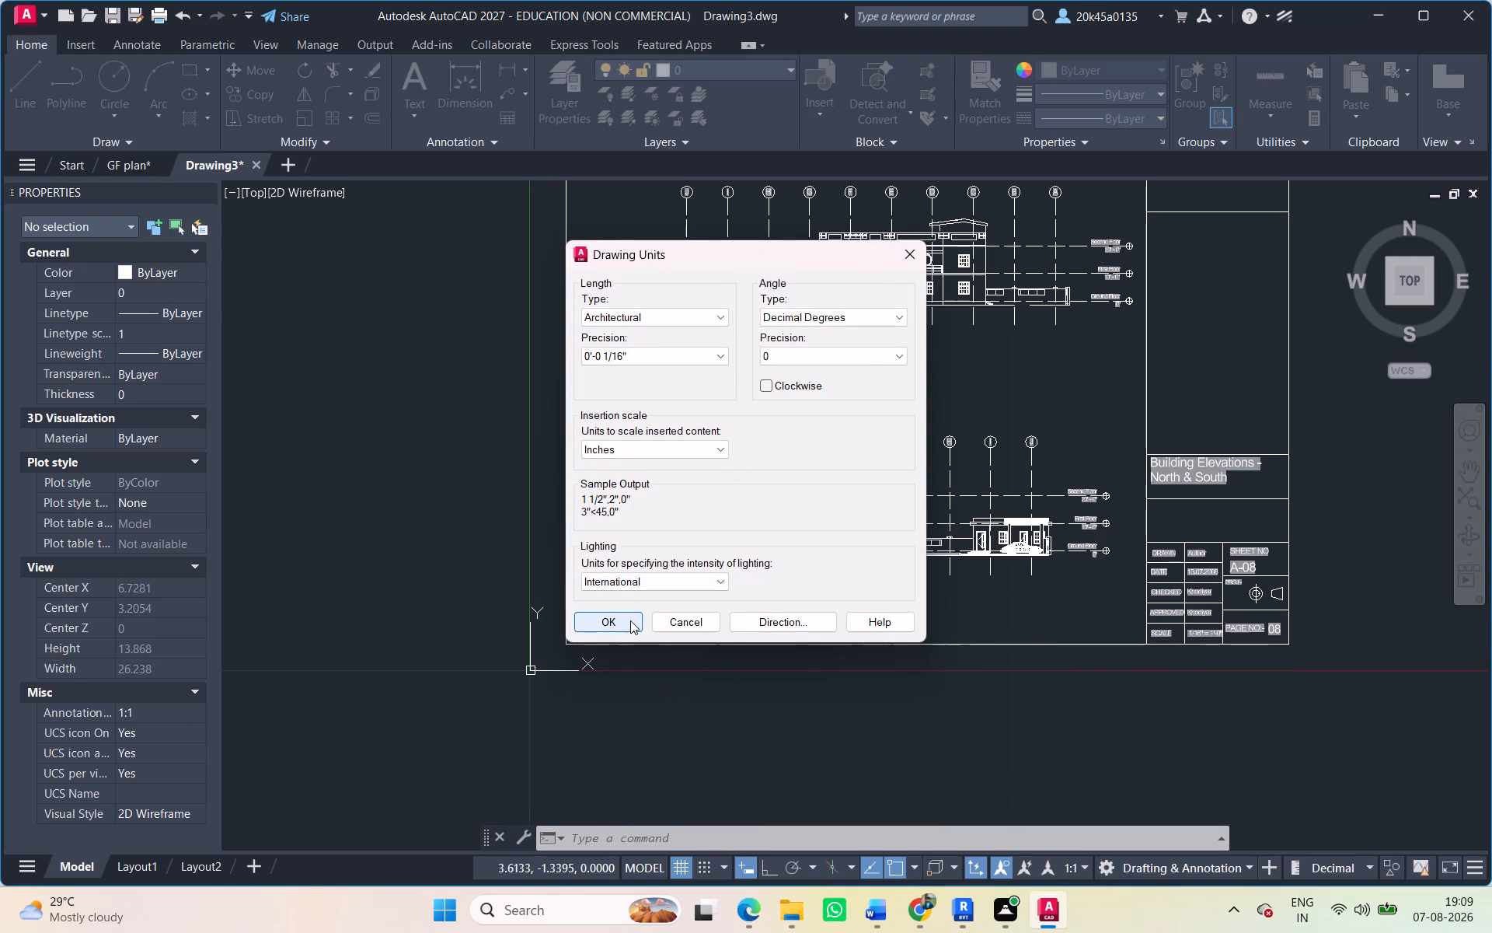
left_click(630, 620)
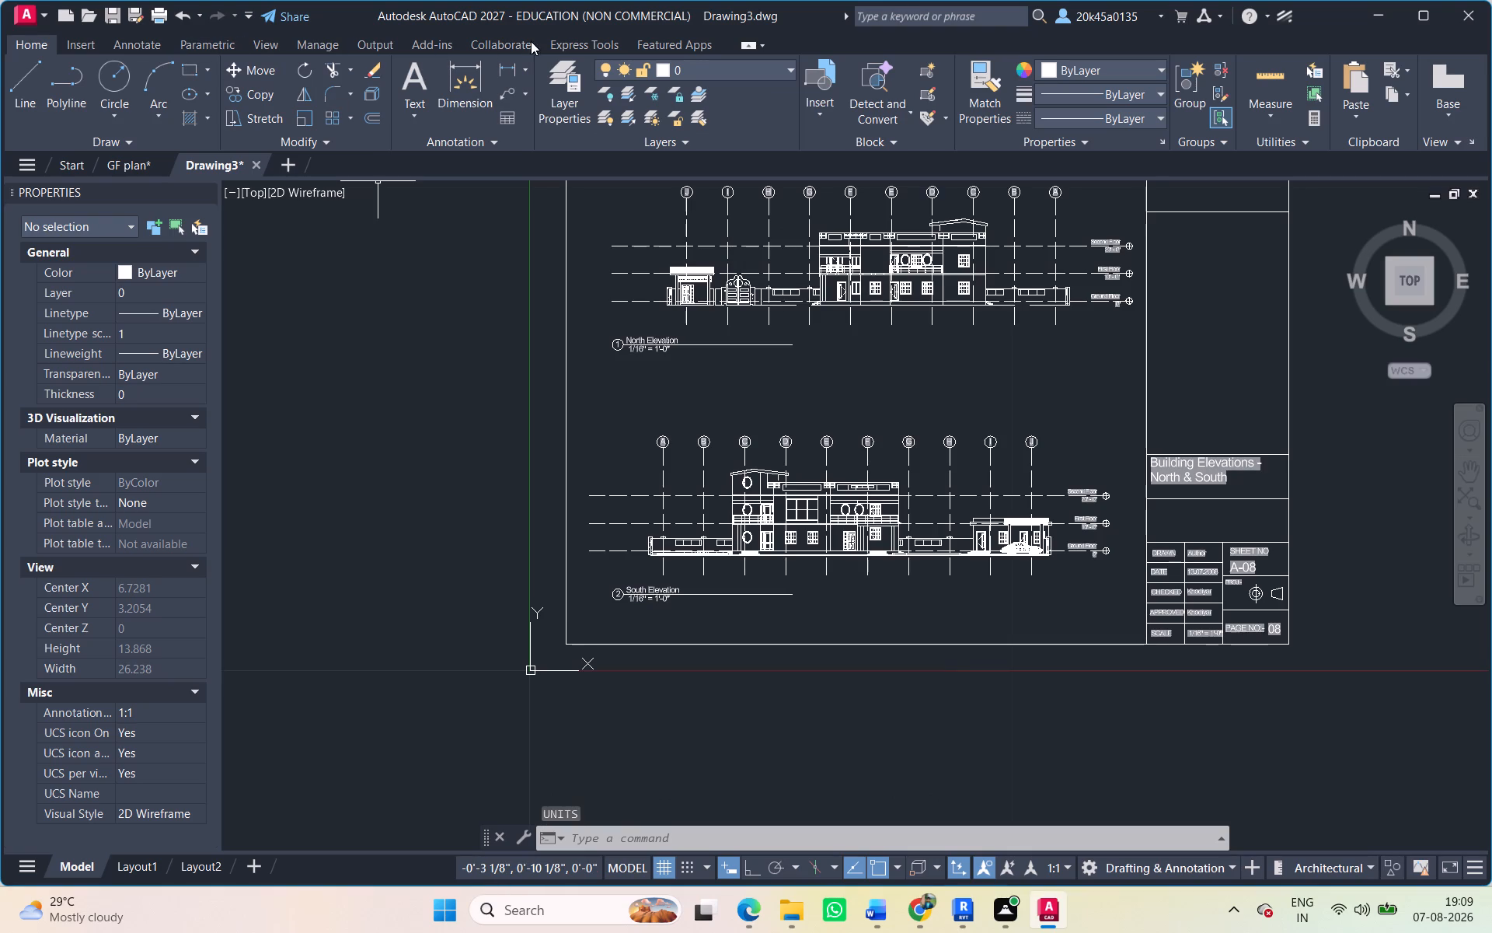
Modify the ISO-25 dimension style to Engineering units with precision 0'-0.00000000" and set it current.
left_click(111, 44)
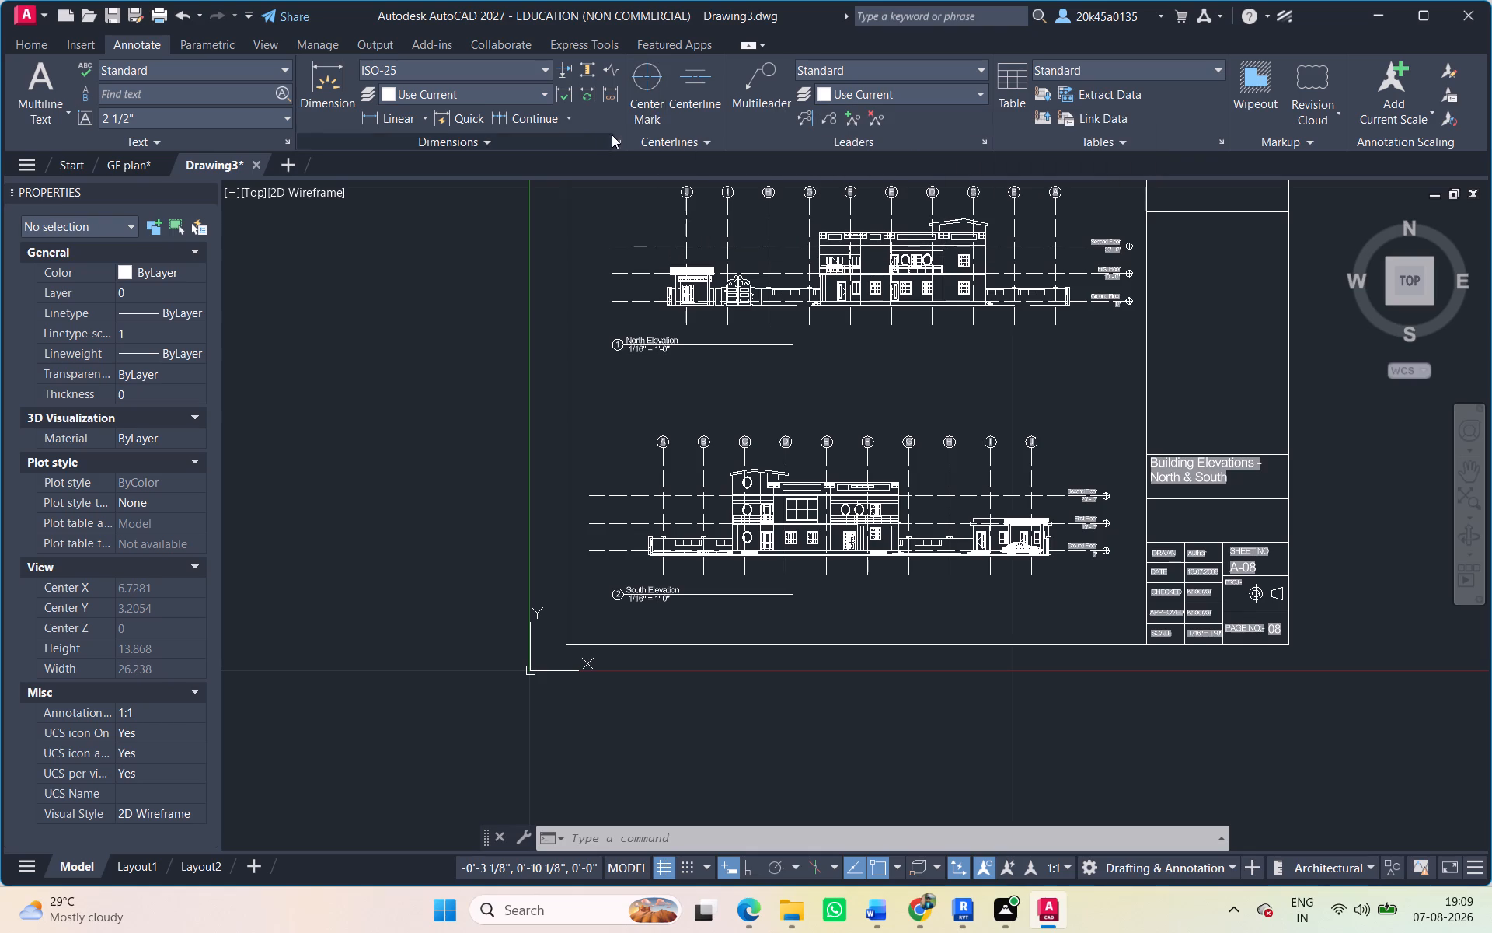
left_click(545, 72)
left_click(483, 284)
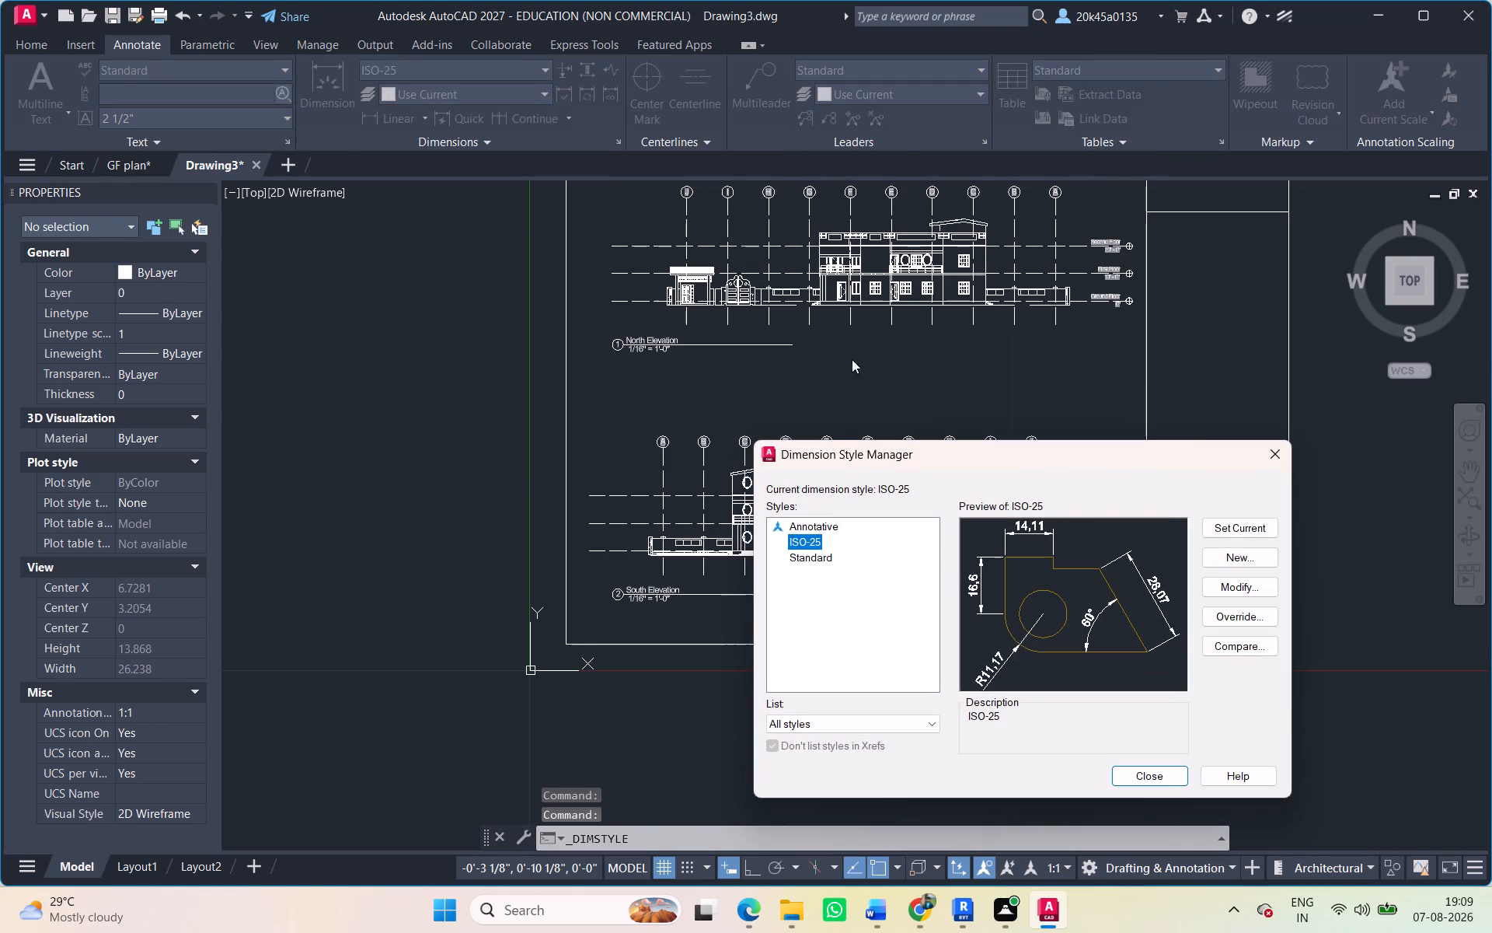
left_click(1234, 585)
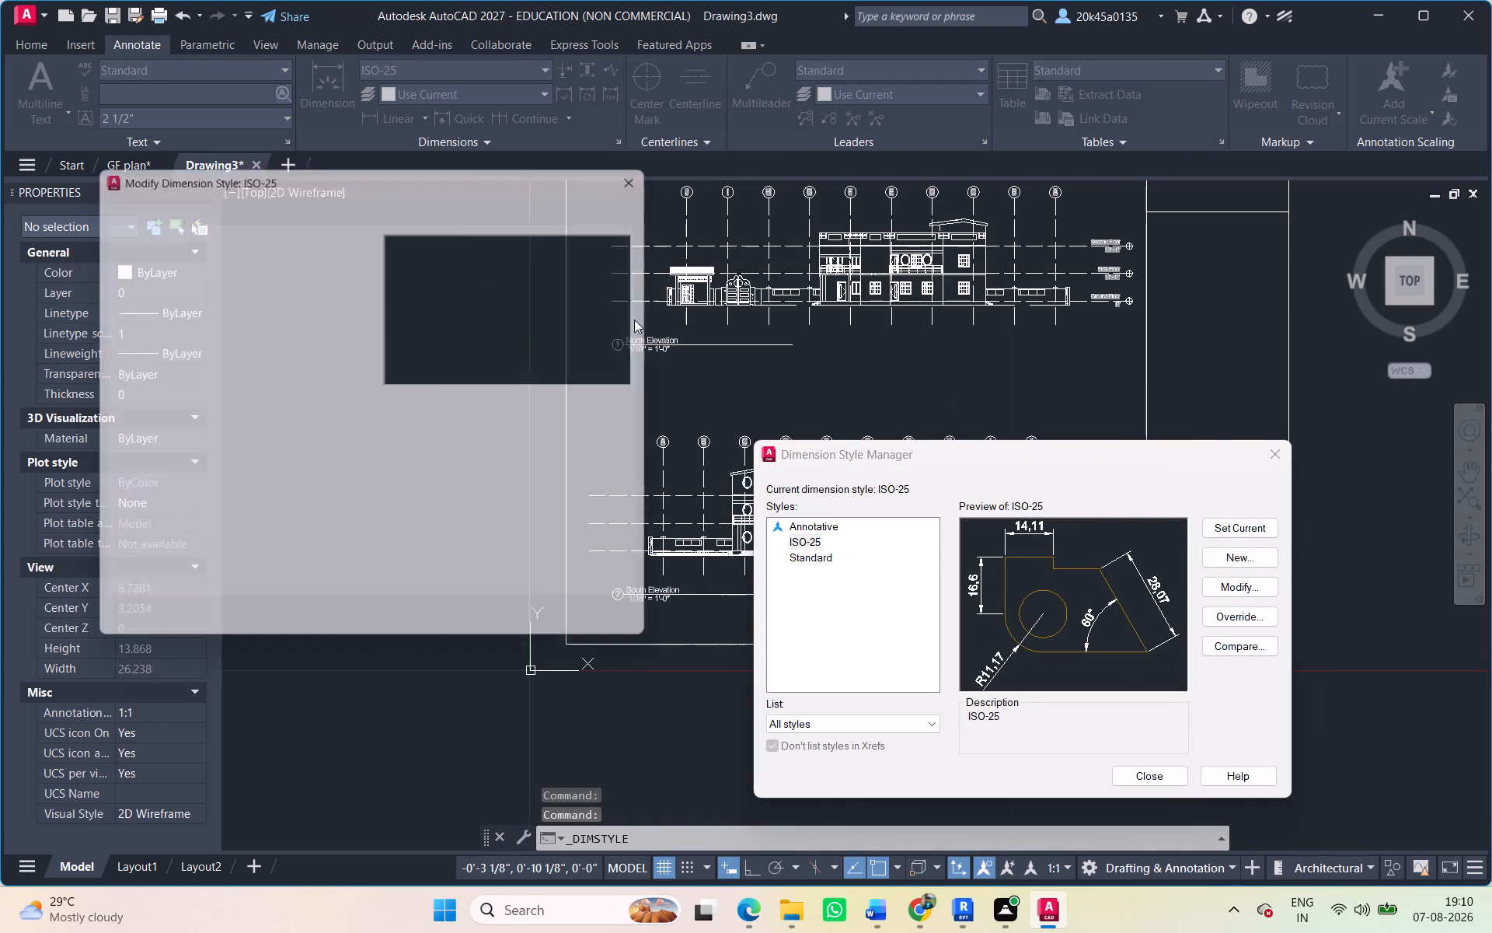
left_click(319, 247)
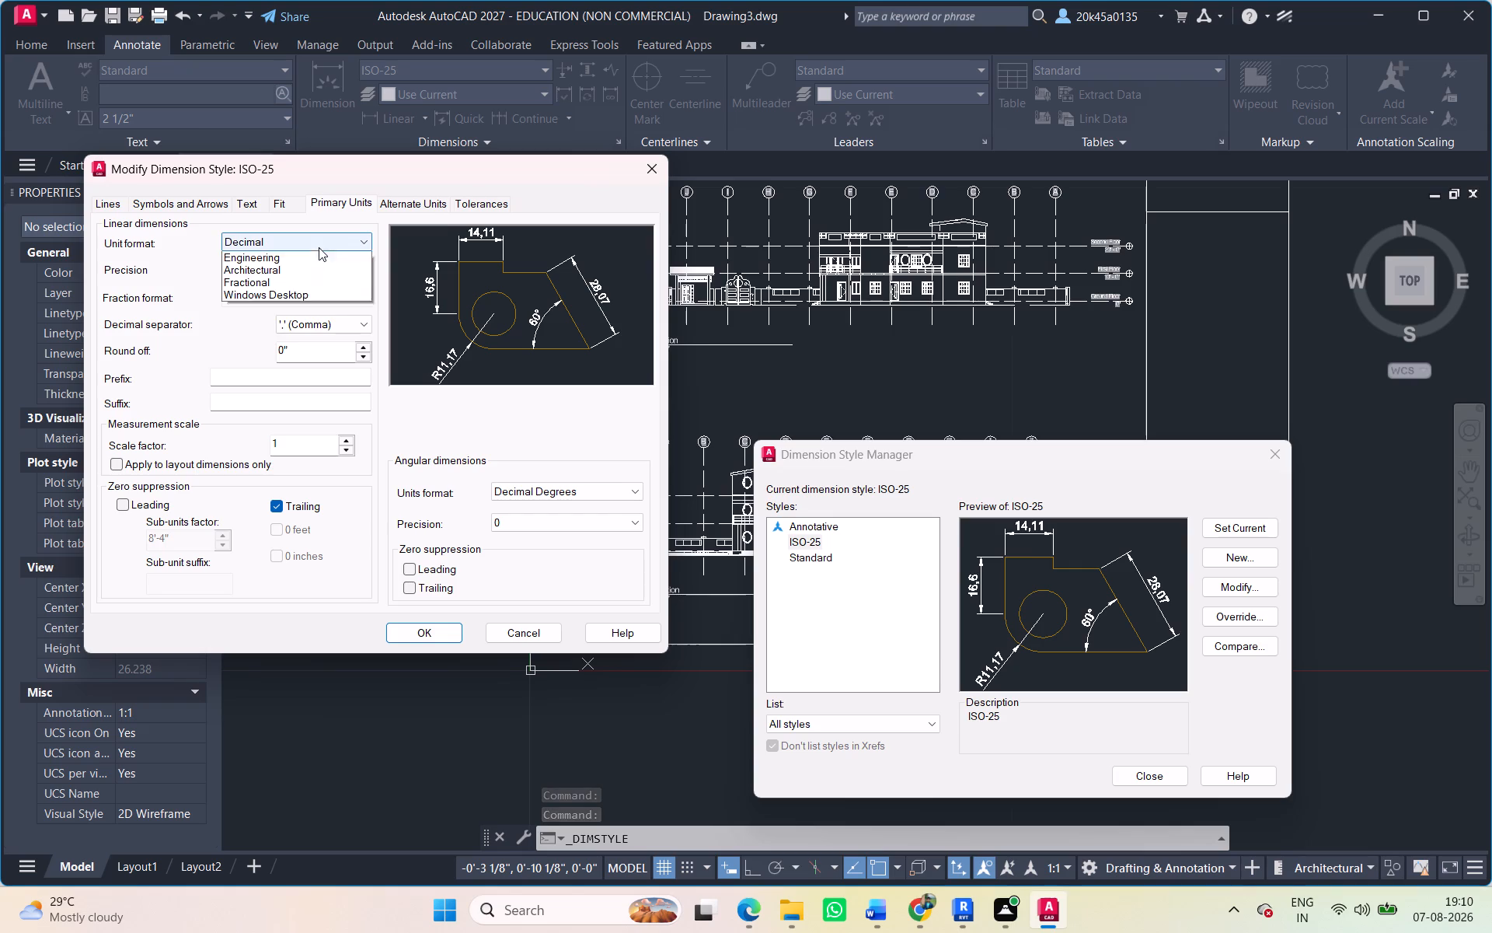
left_click(295, 277)
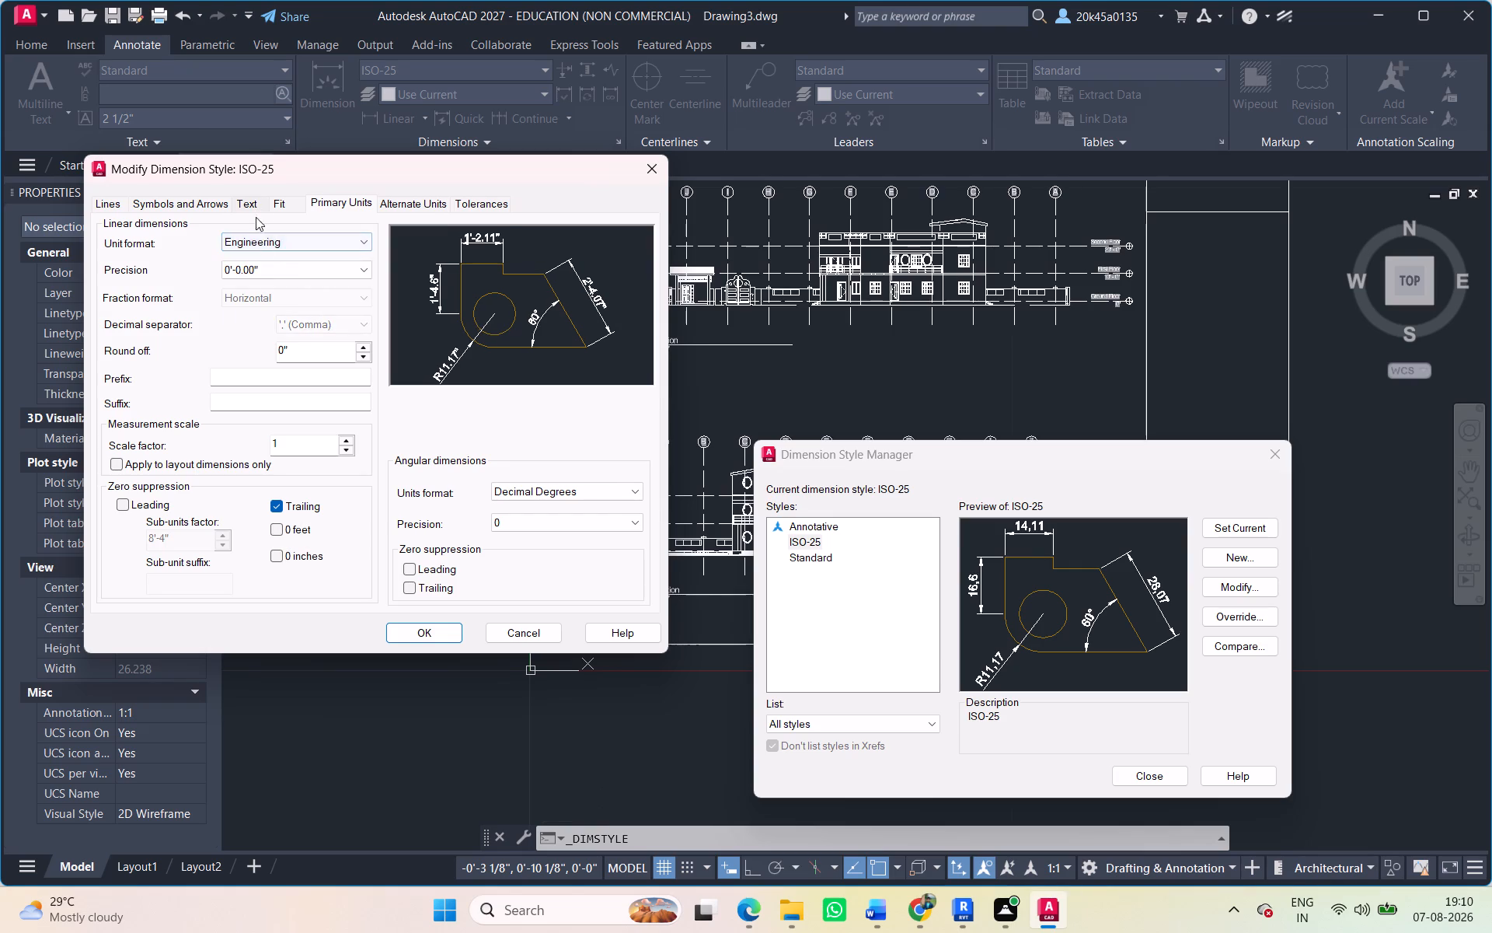
left_click(310, 277)
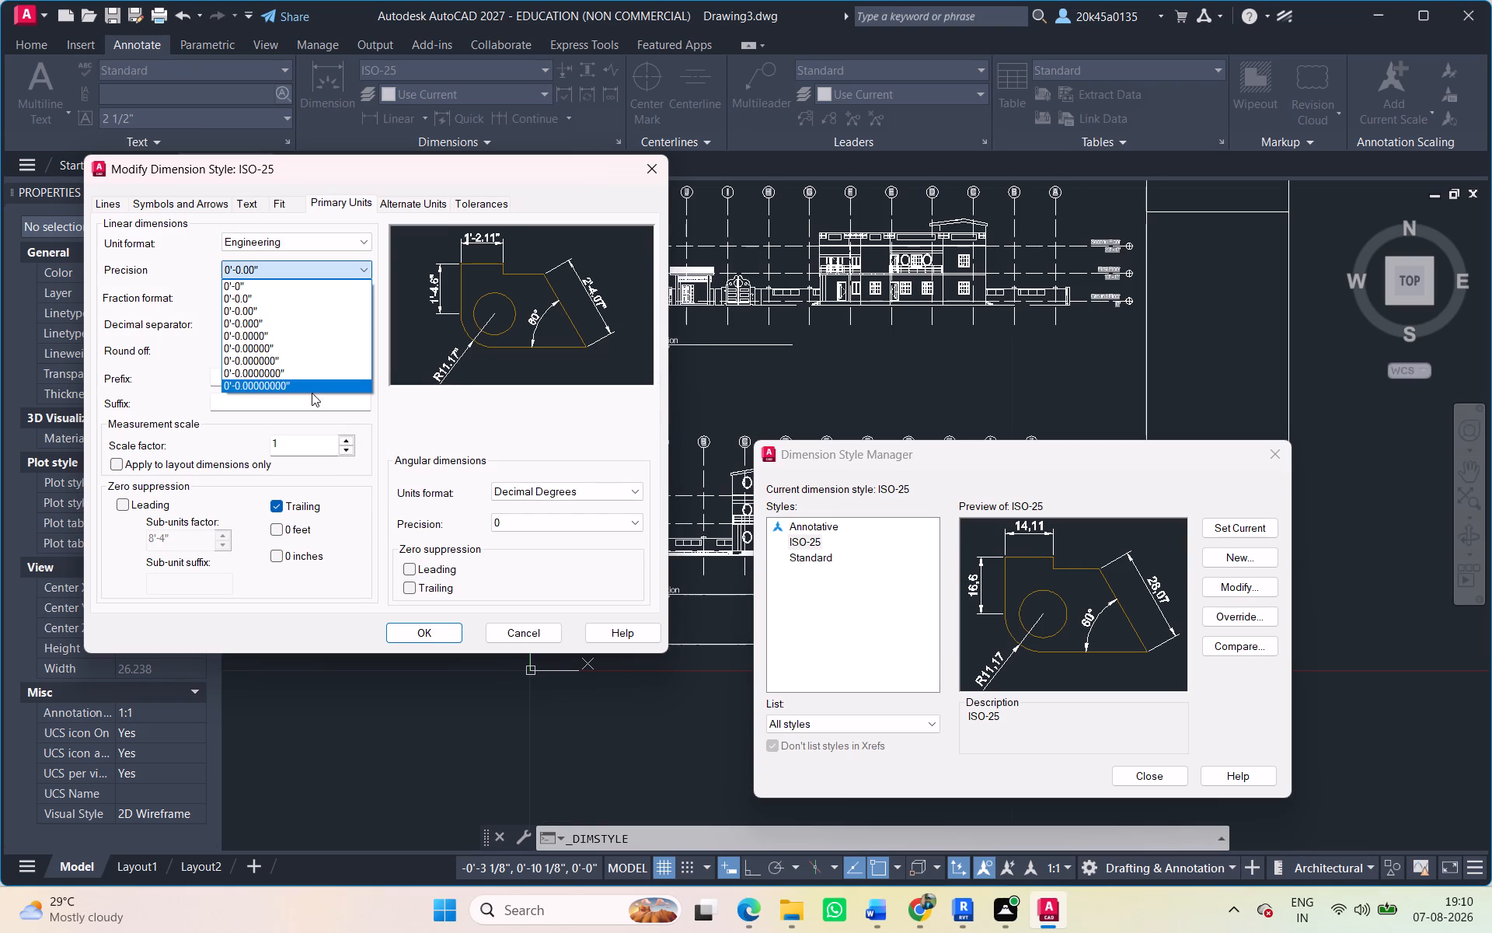
left_click(308, 384)
left_click(251, 207)
left_click(195, 201)
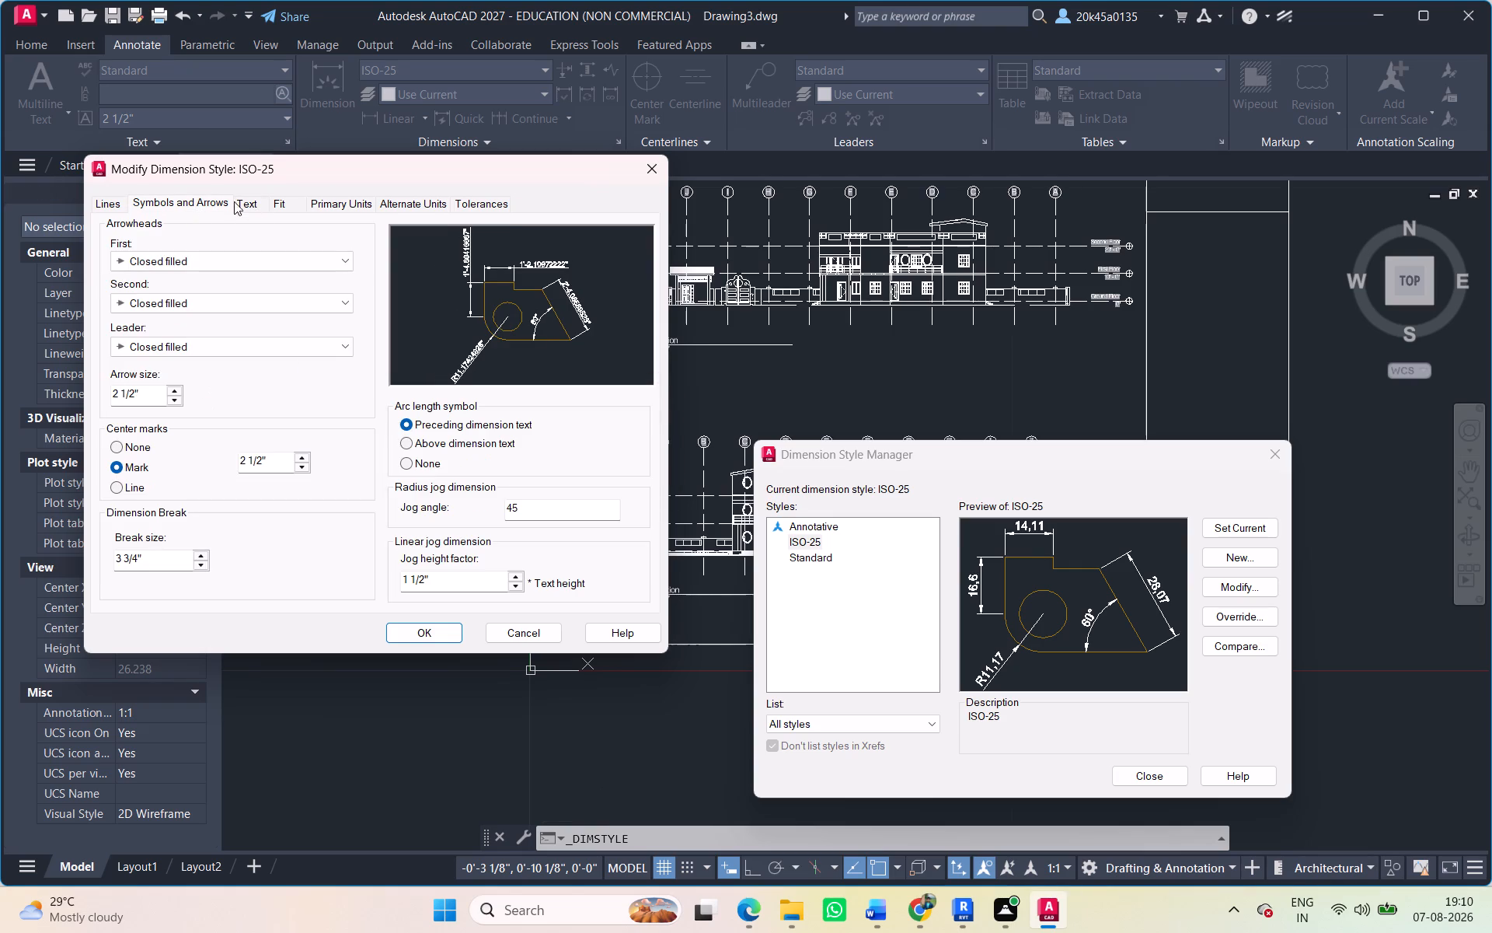
left_click(432, 632)
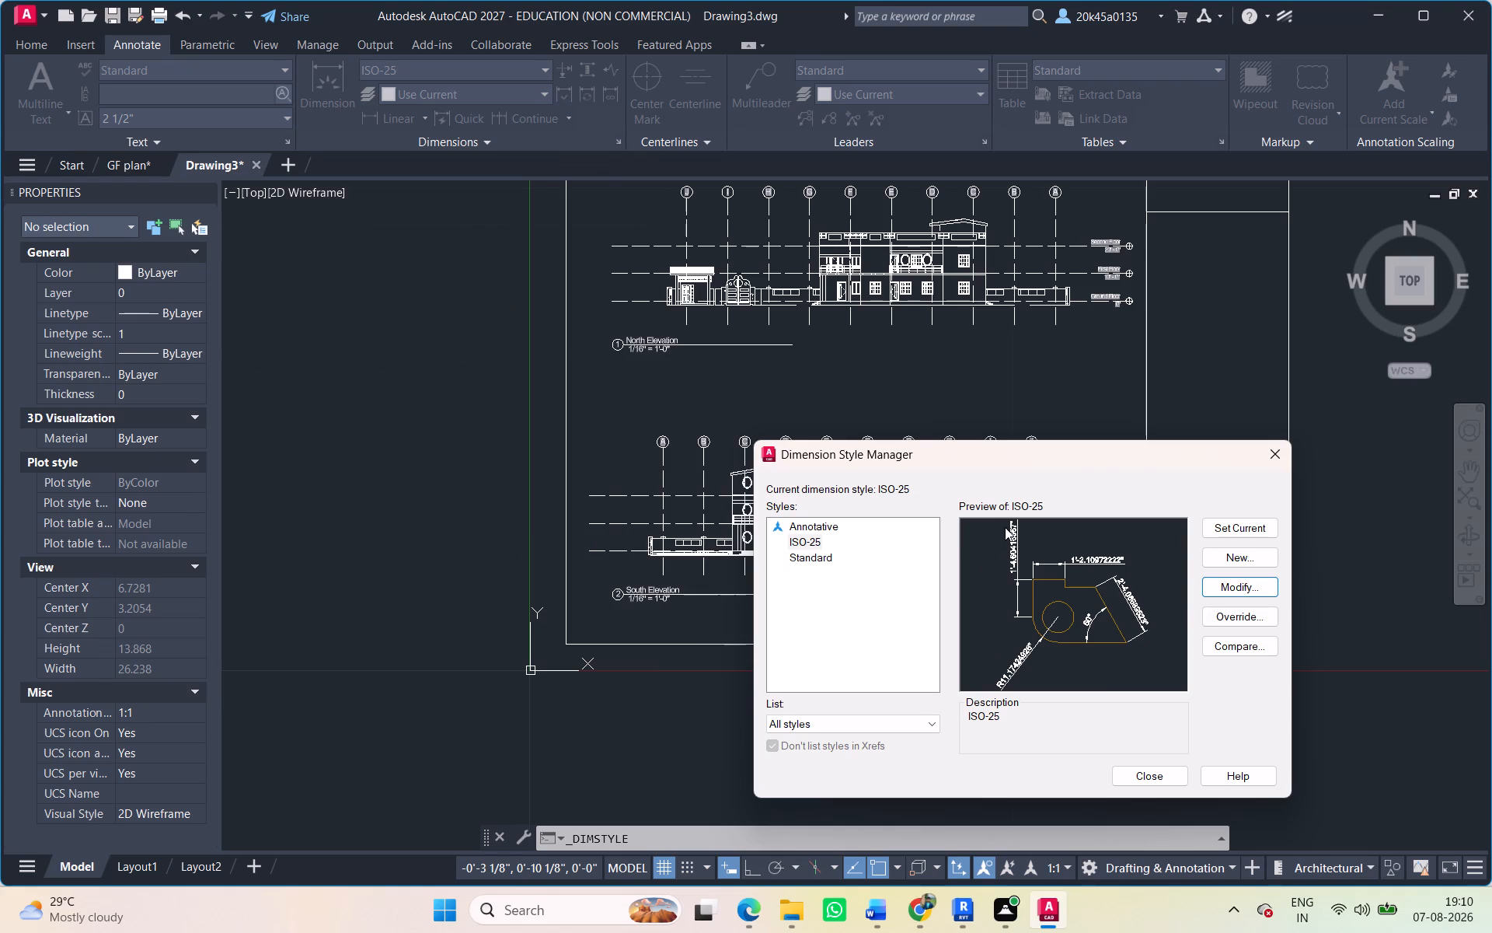
left_click(1231, 524)
left_click(1163, 773)
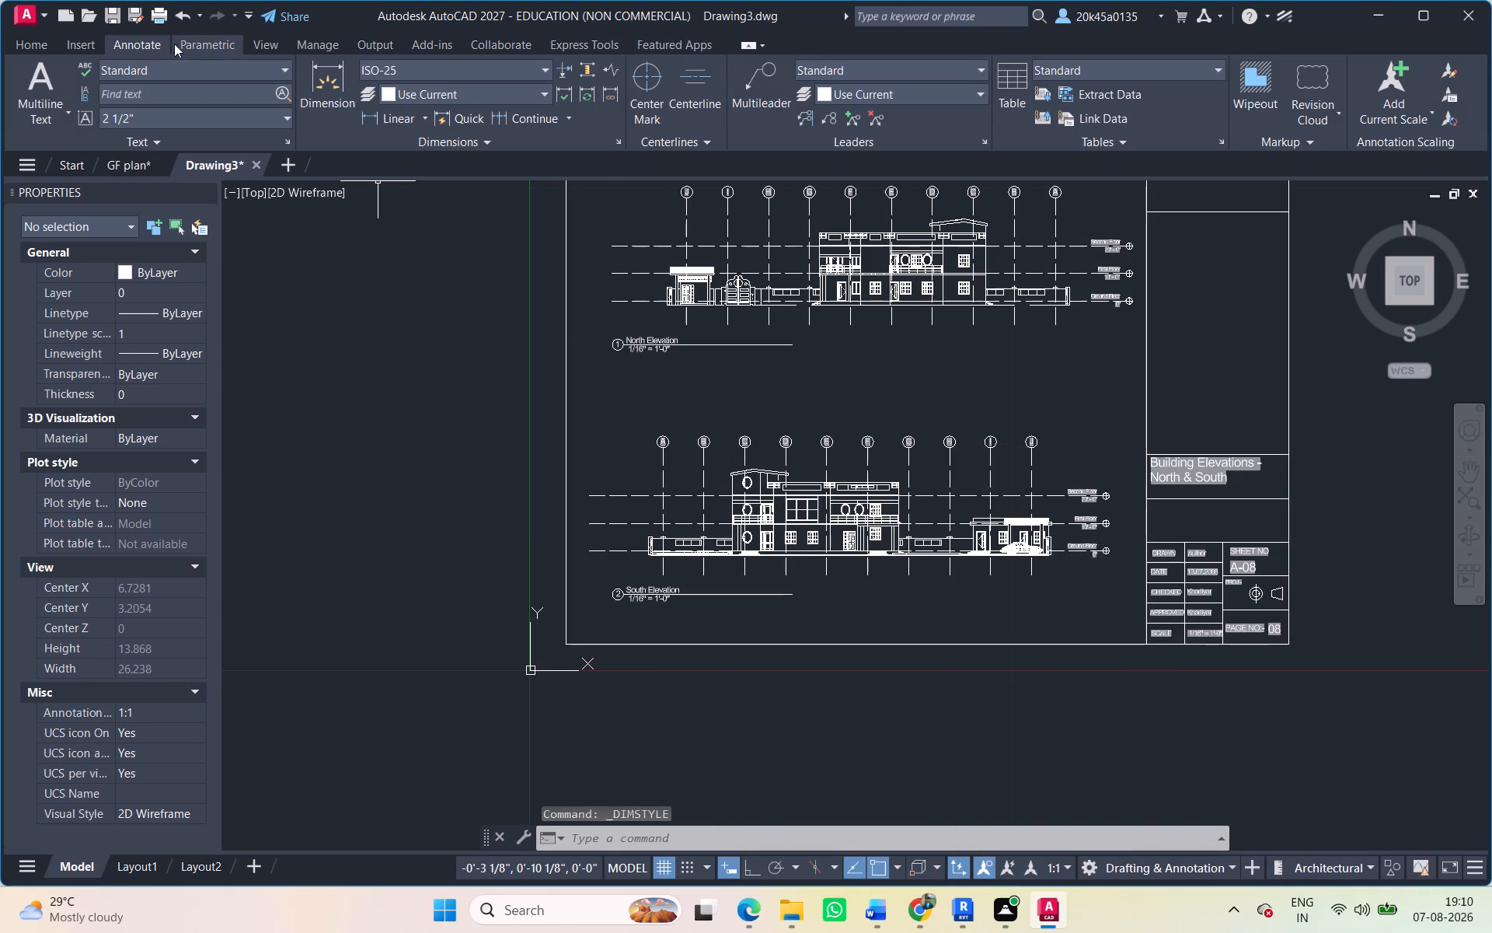
Place a linear dimension between the lower ends of grid lines A and B below the South Elevation.
left_click(46, 40)
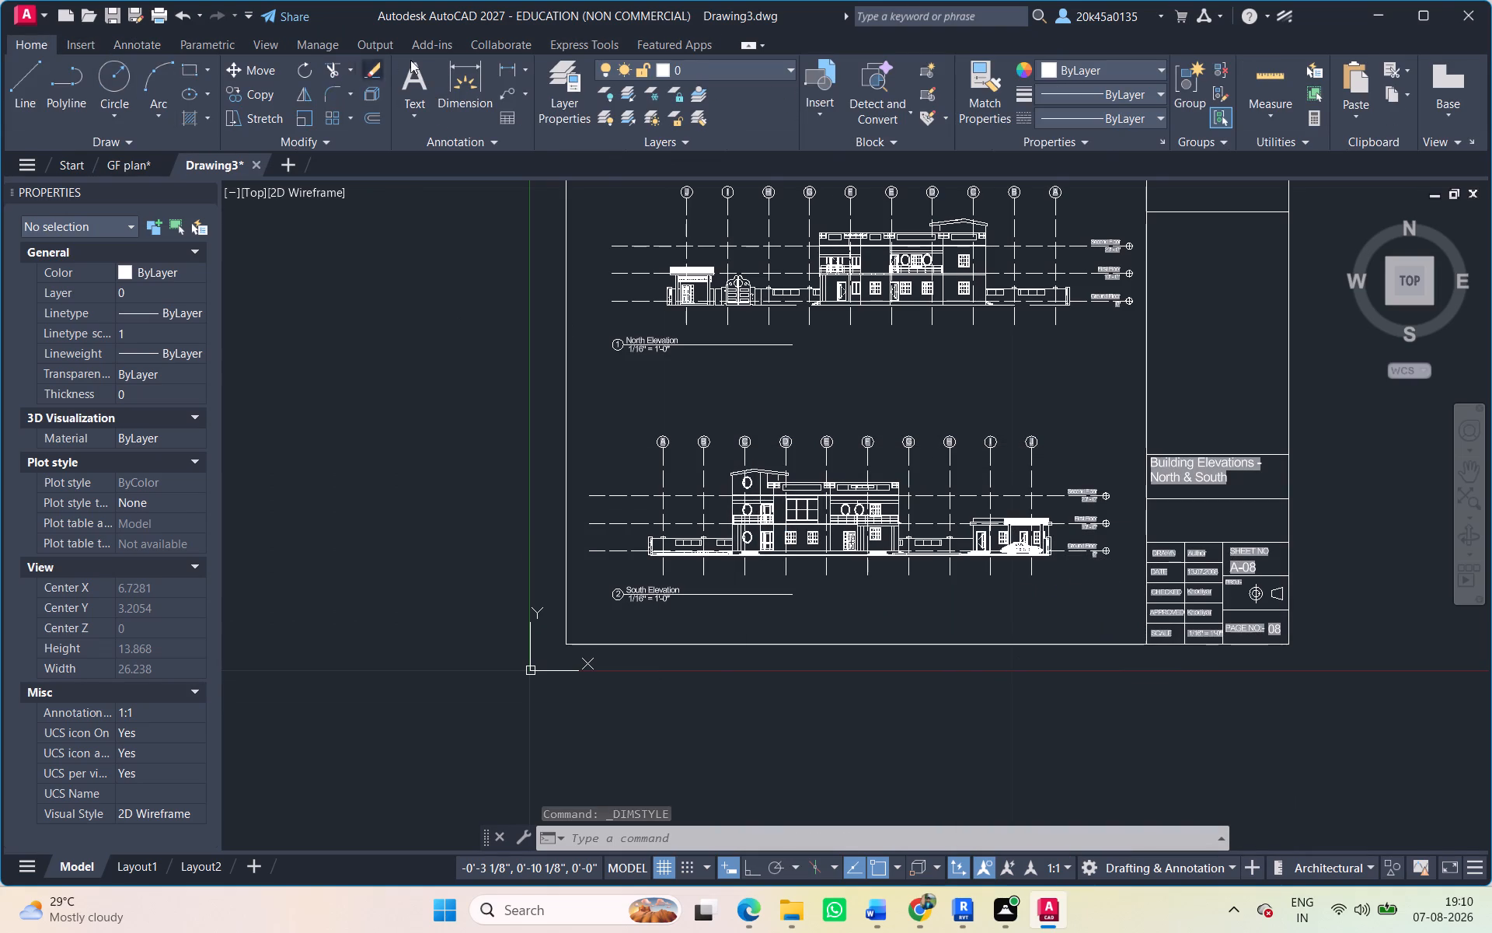
left_click(512, 66)
scroll(682, 554, "up", 4)
middle_click_drag(682, 554, 682, 536)
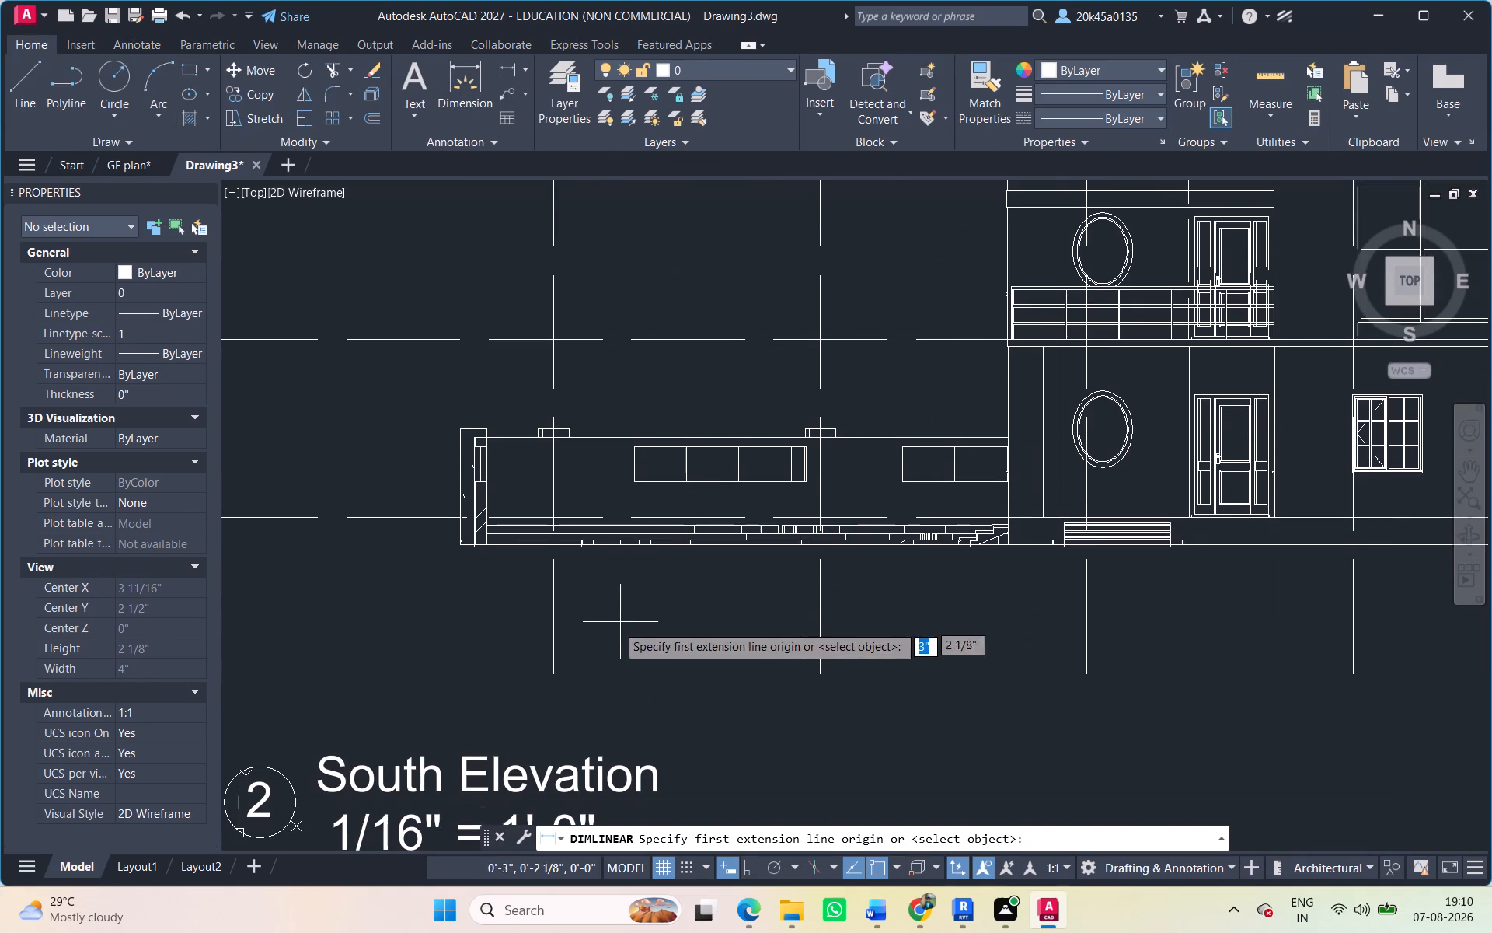
left_click(554, 675)
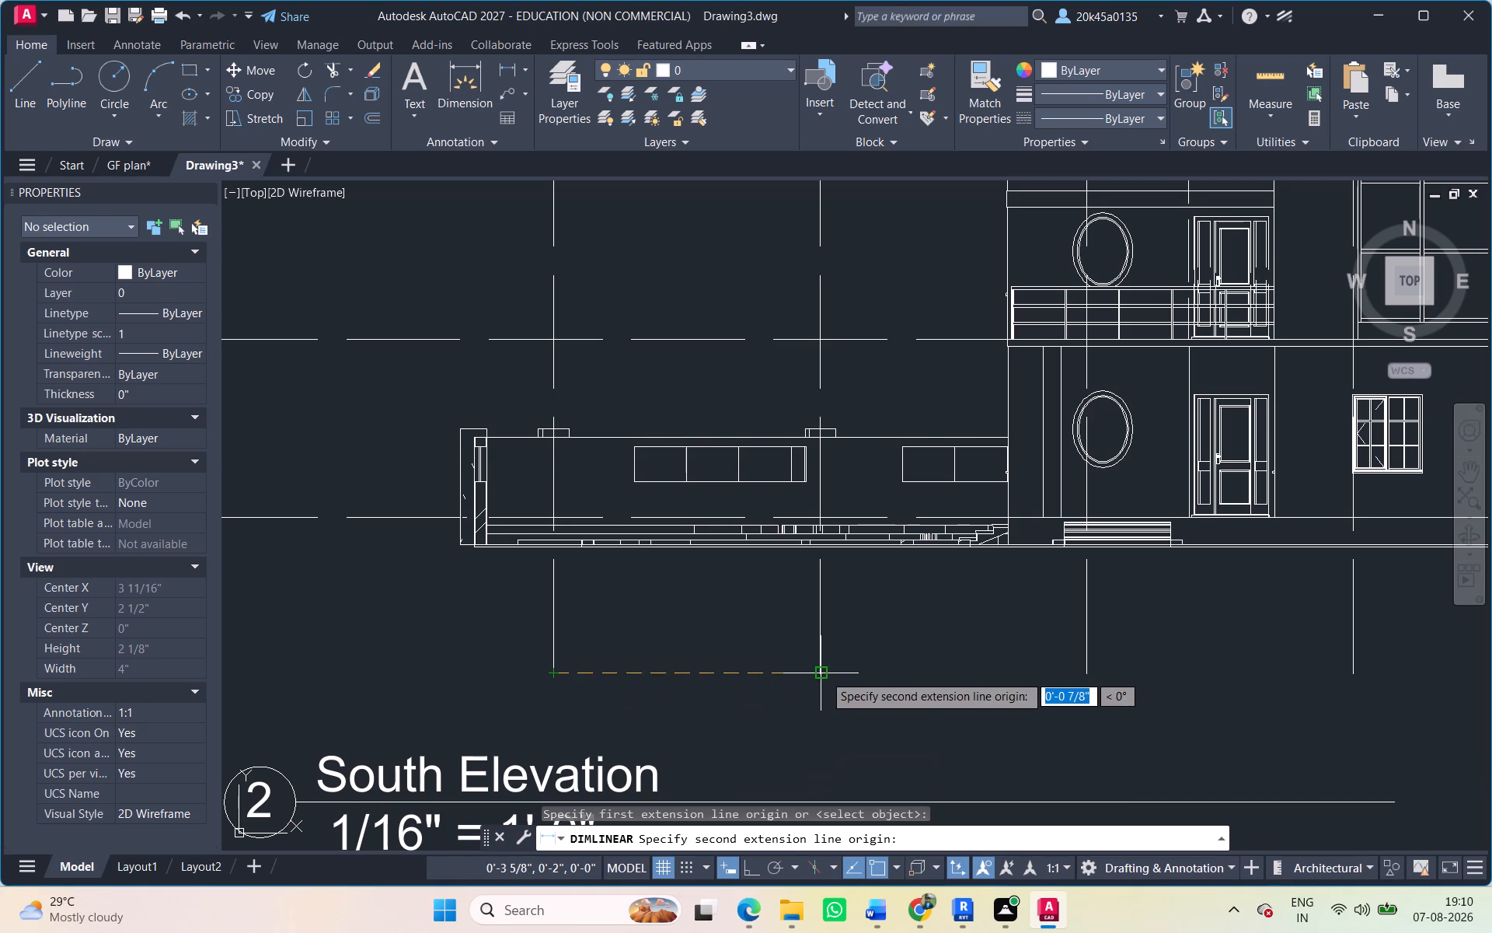
left_click(824, 674)
scroll(740, 676, "down", 4)
left_click(740, 676)
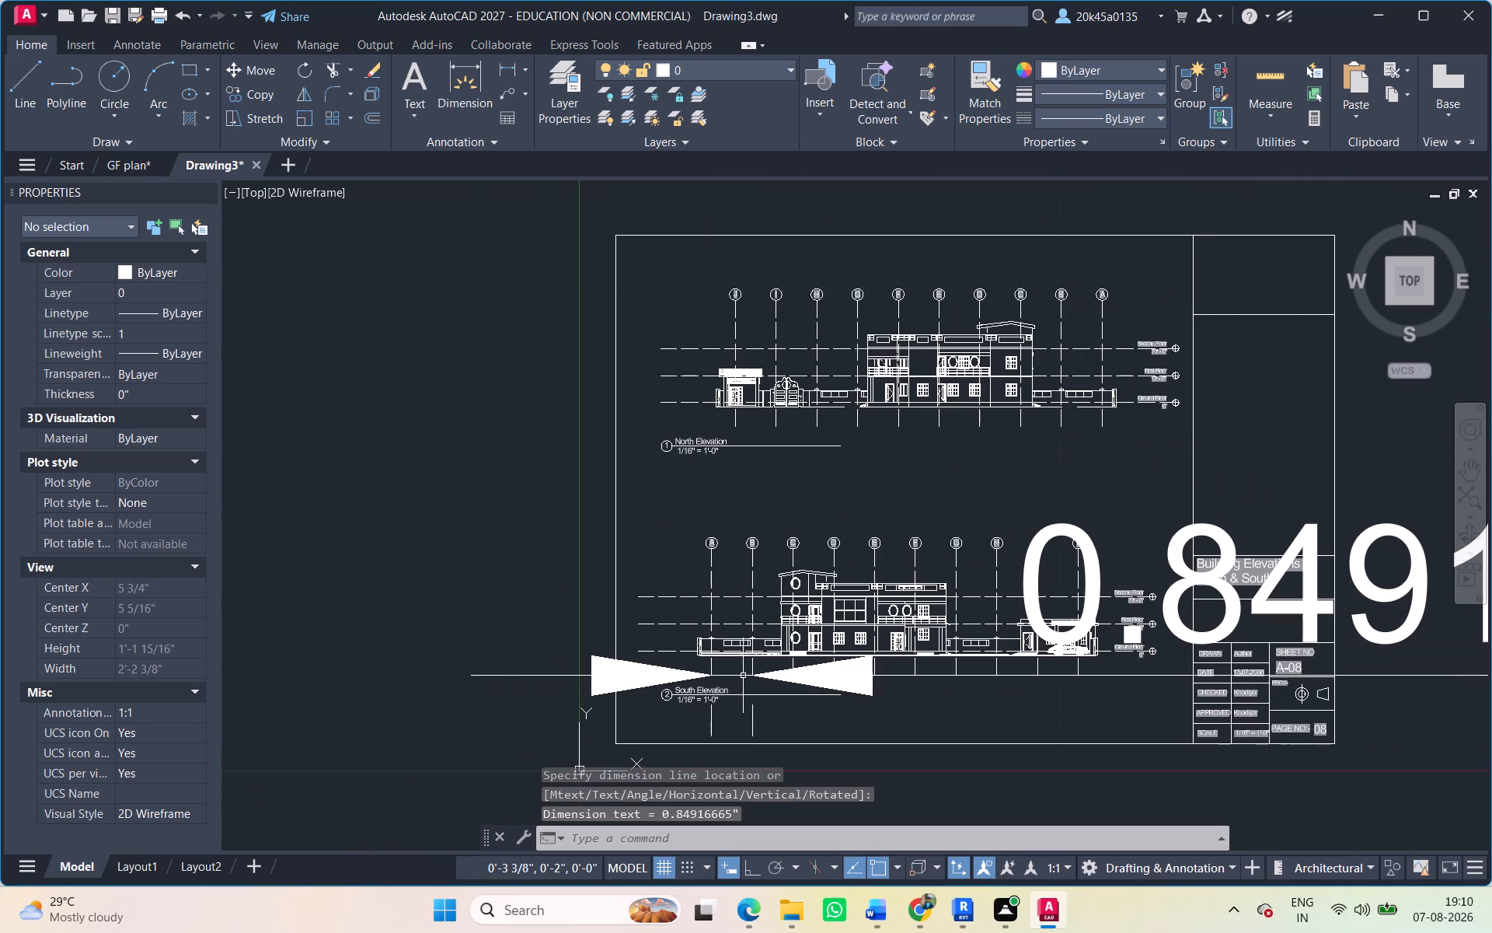
scroll(1027, 637, "down", 2)
key("Escape")
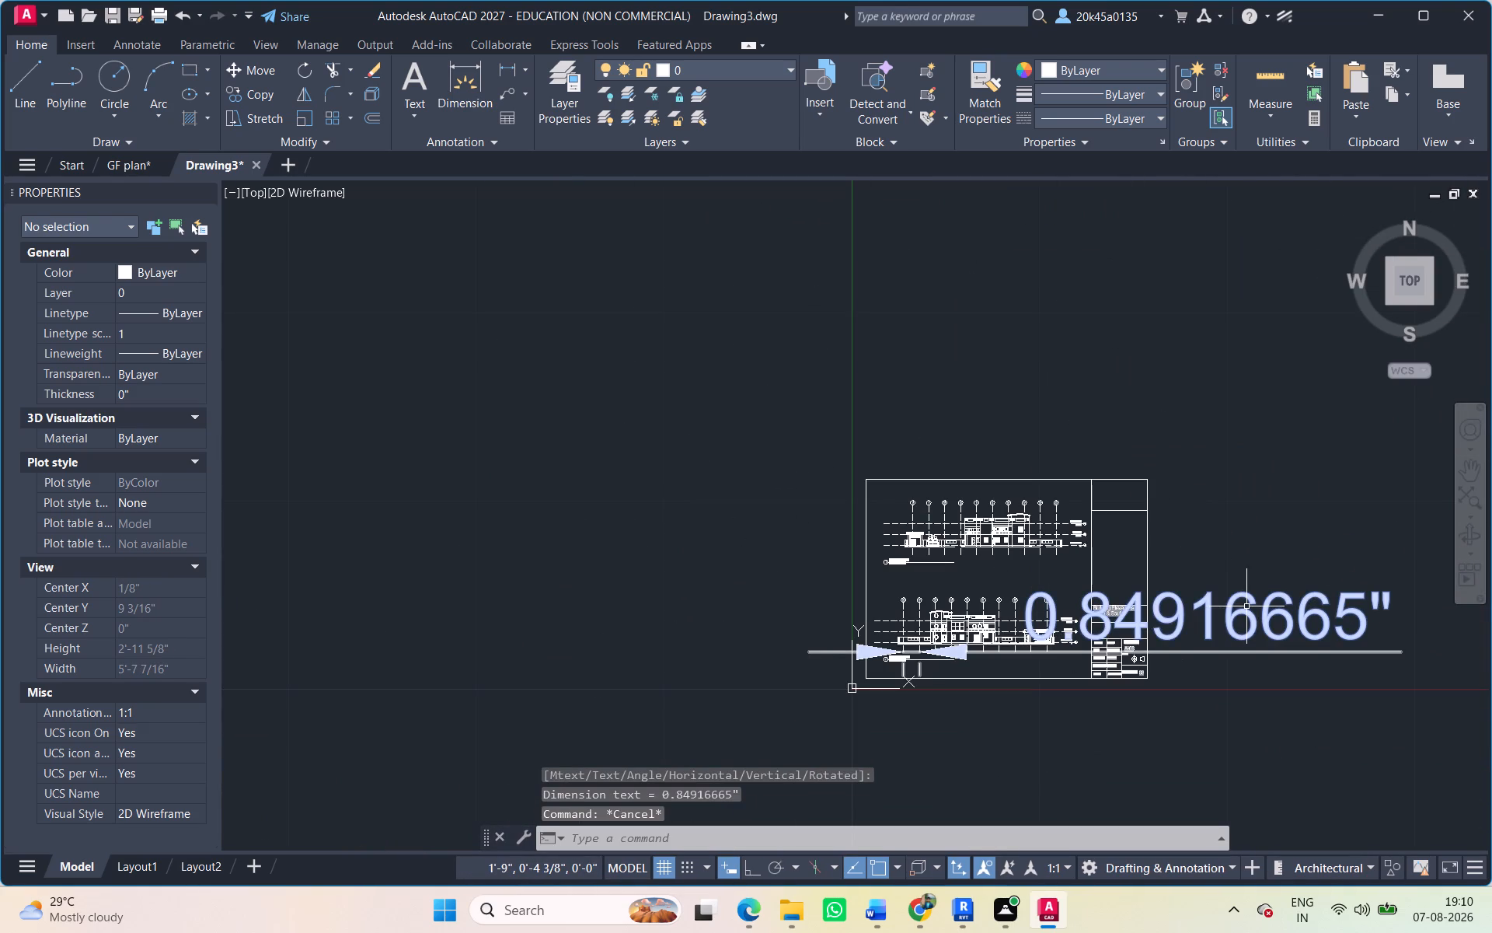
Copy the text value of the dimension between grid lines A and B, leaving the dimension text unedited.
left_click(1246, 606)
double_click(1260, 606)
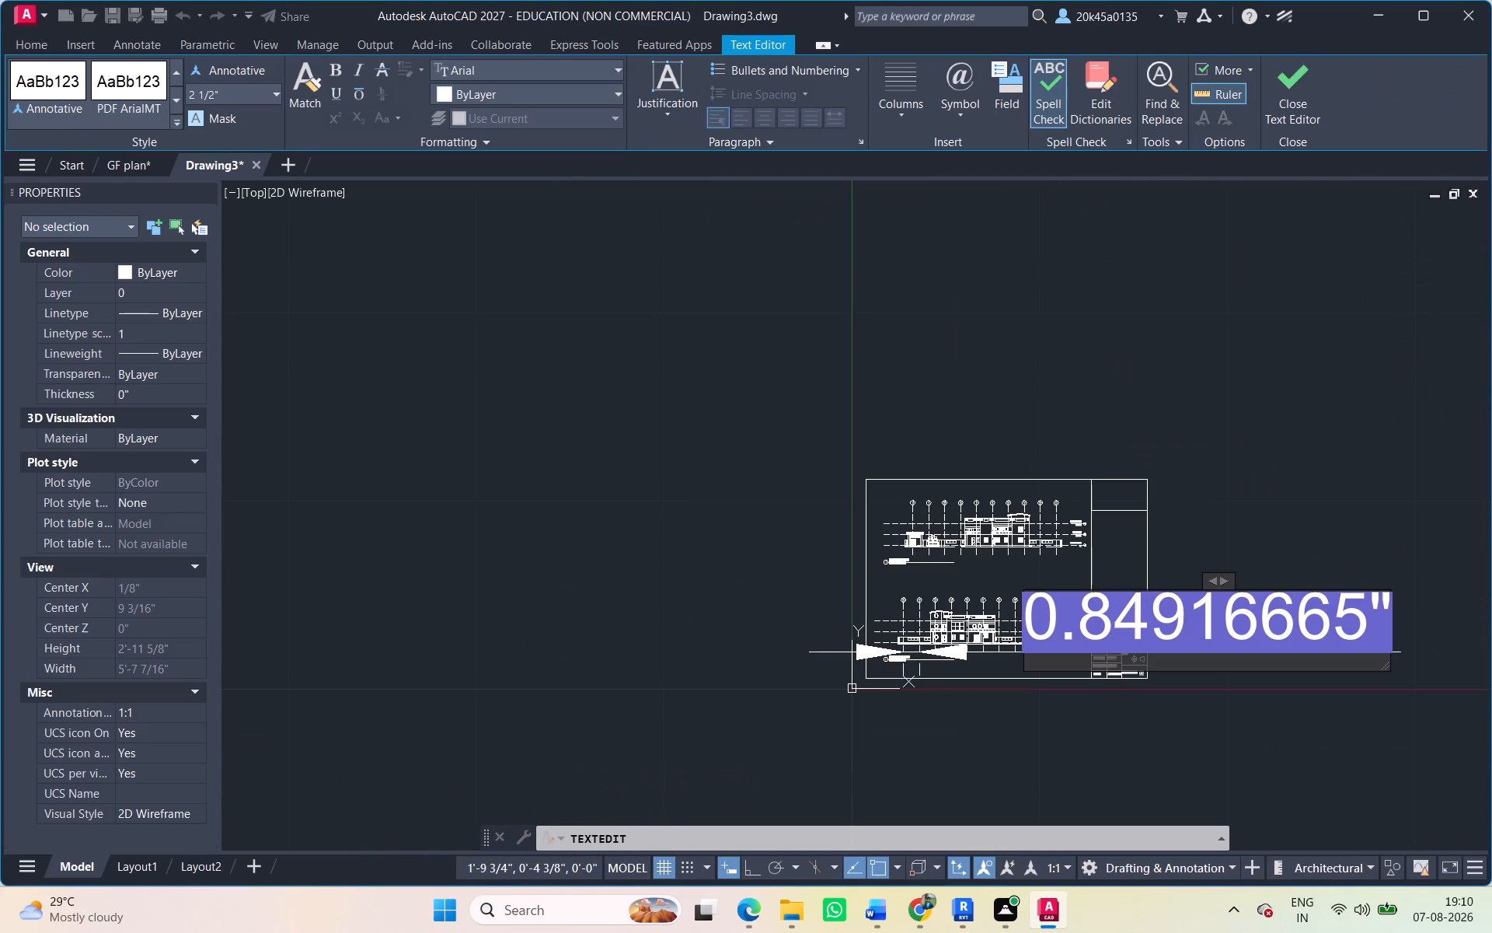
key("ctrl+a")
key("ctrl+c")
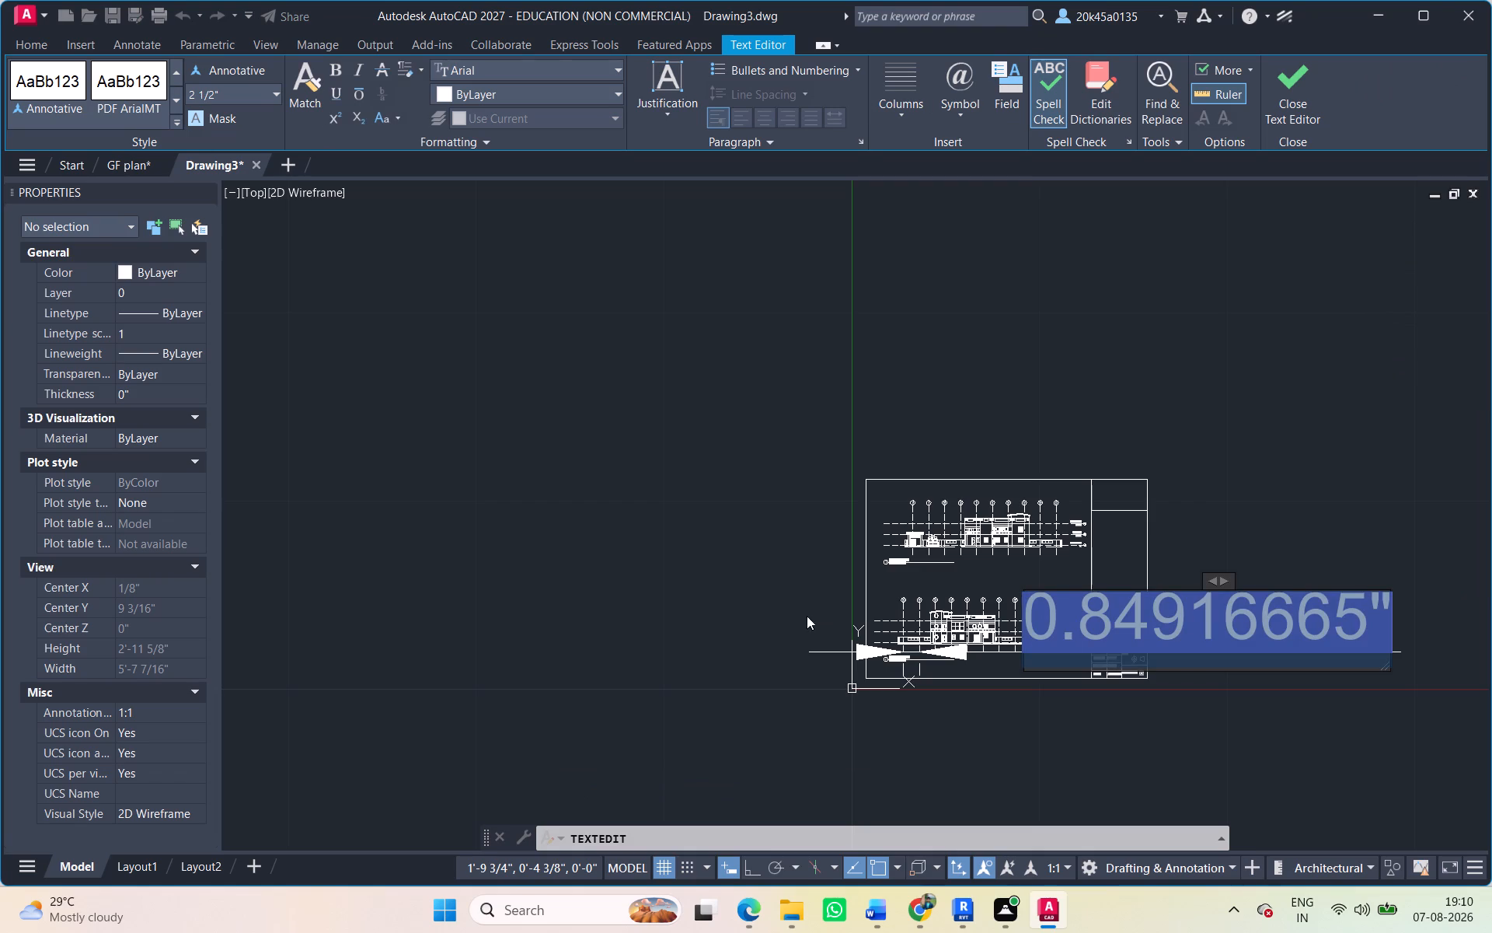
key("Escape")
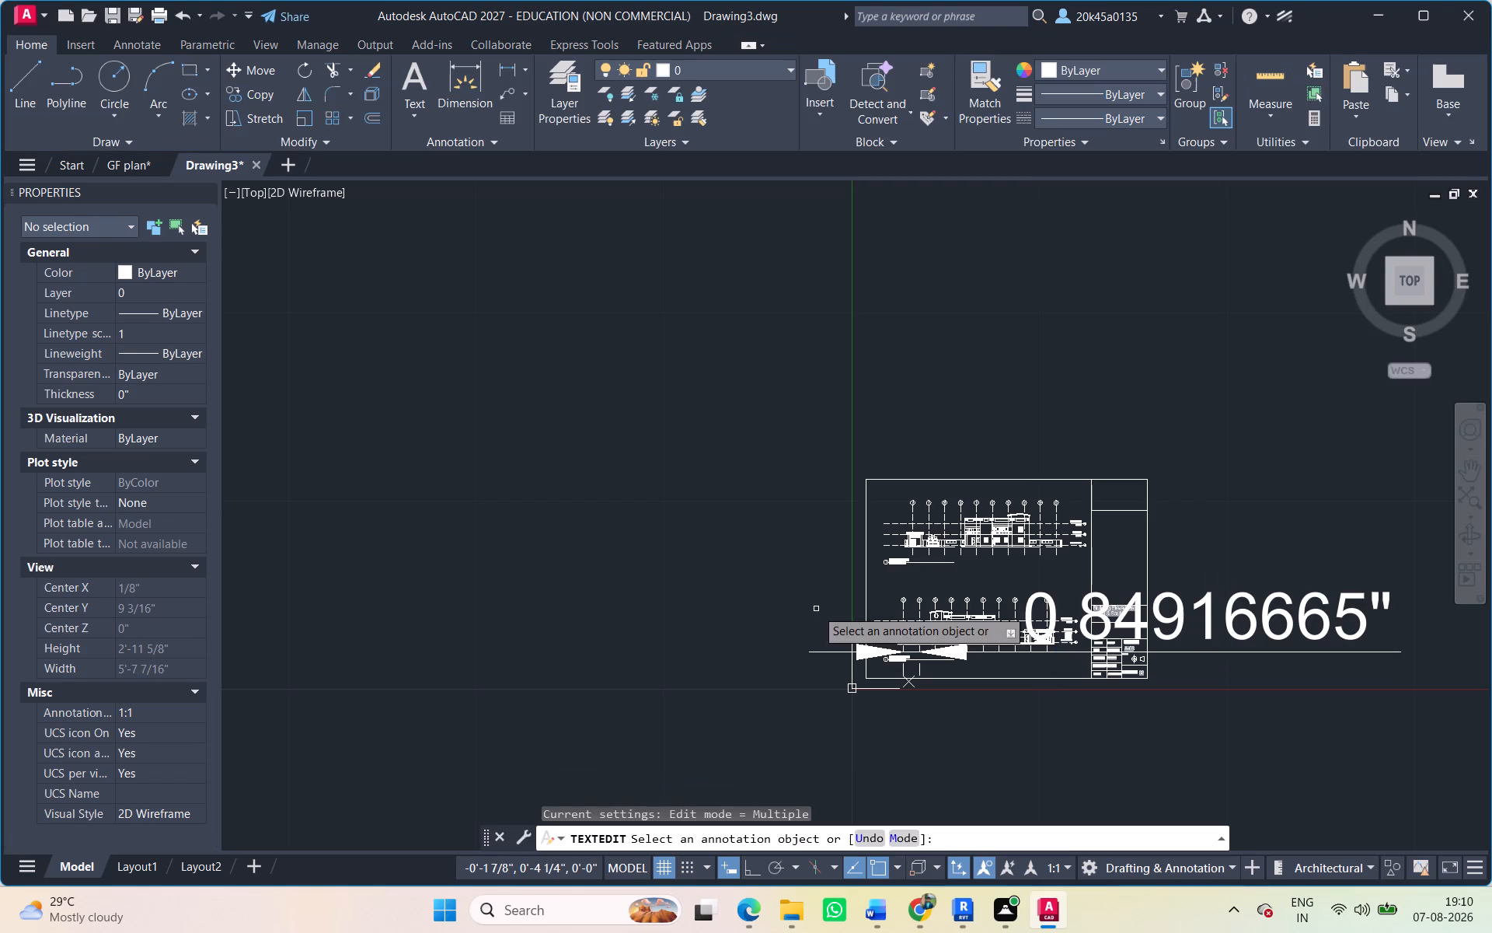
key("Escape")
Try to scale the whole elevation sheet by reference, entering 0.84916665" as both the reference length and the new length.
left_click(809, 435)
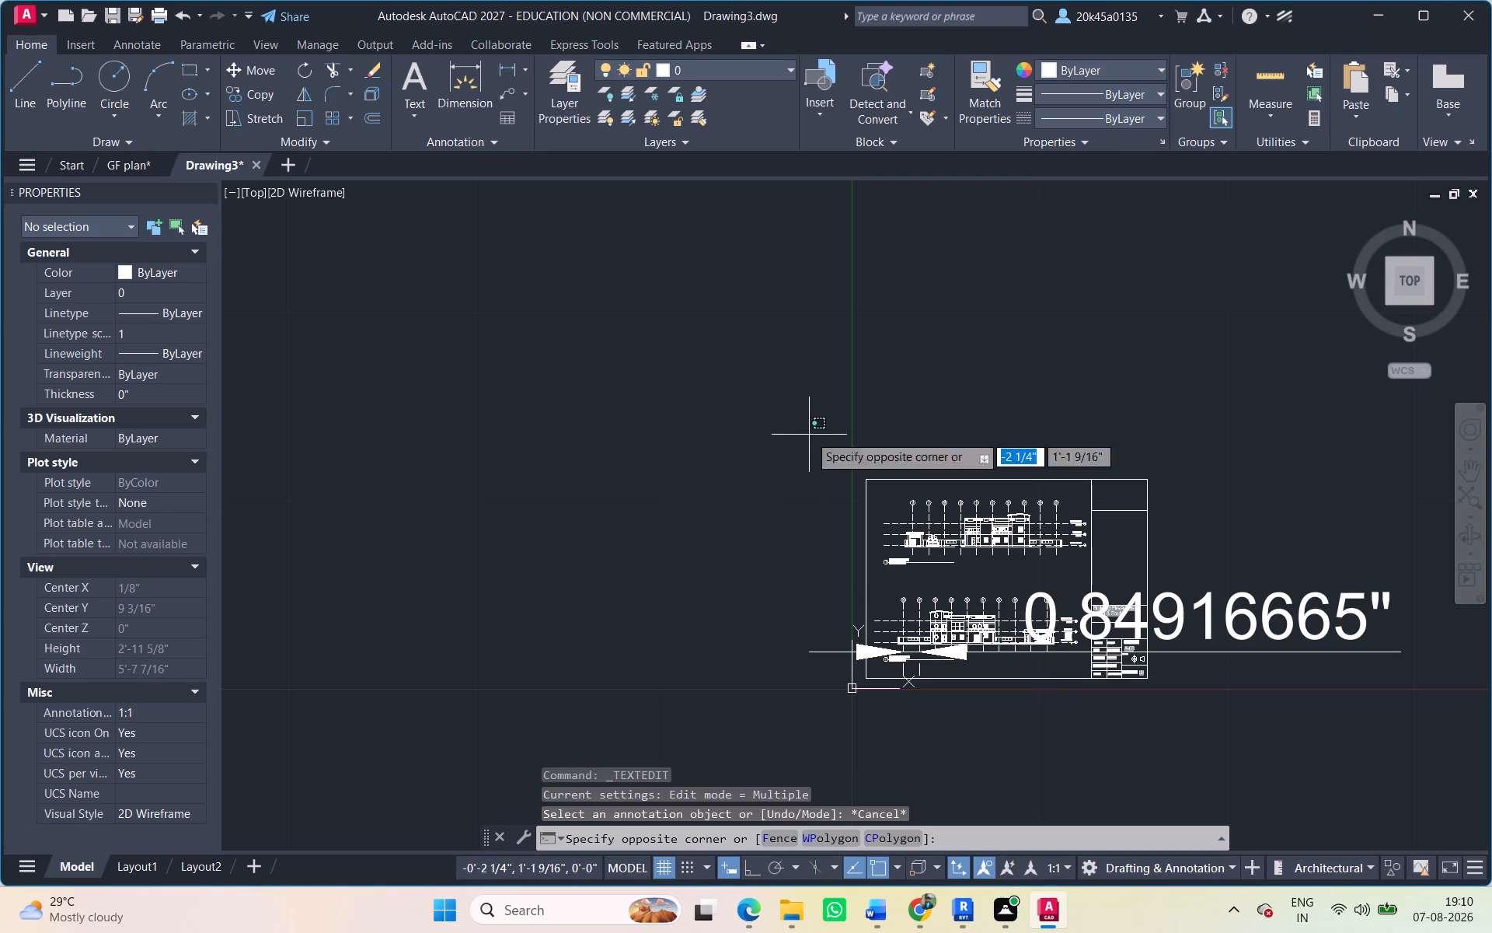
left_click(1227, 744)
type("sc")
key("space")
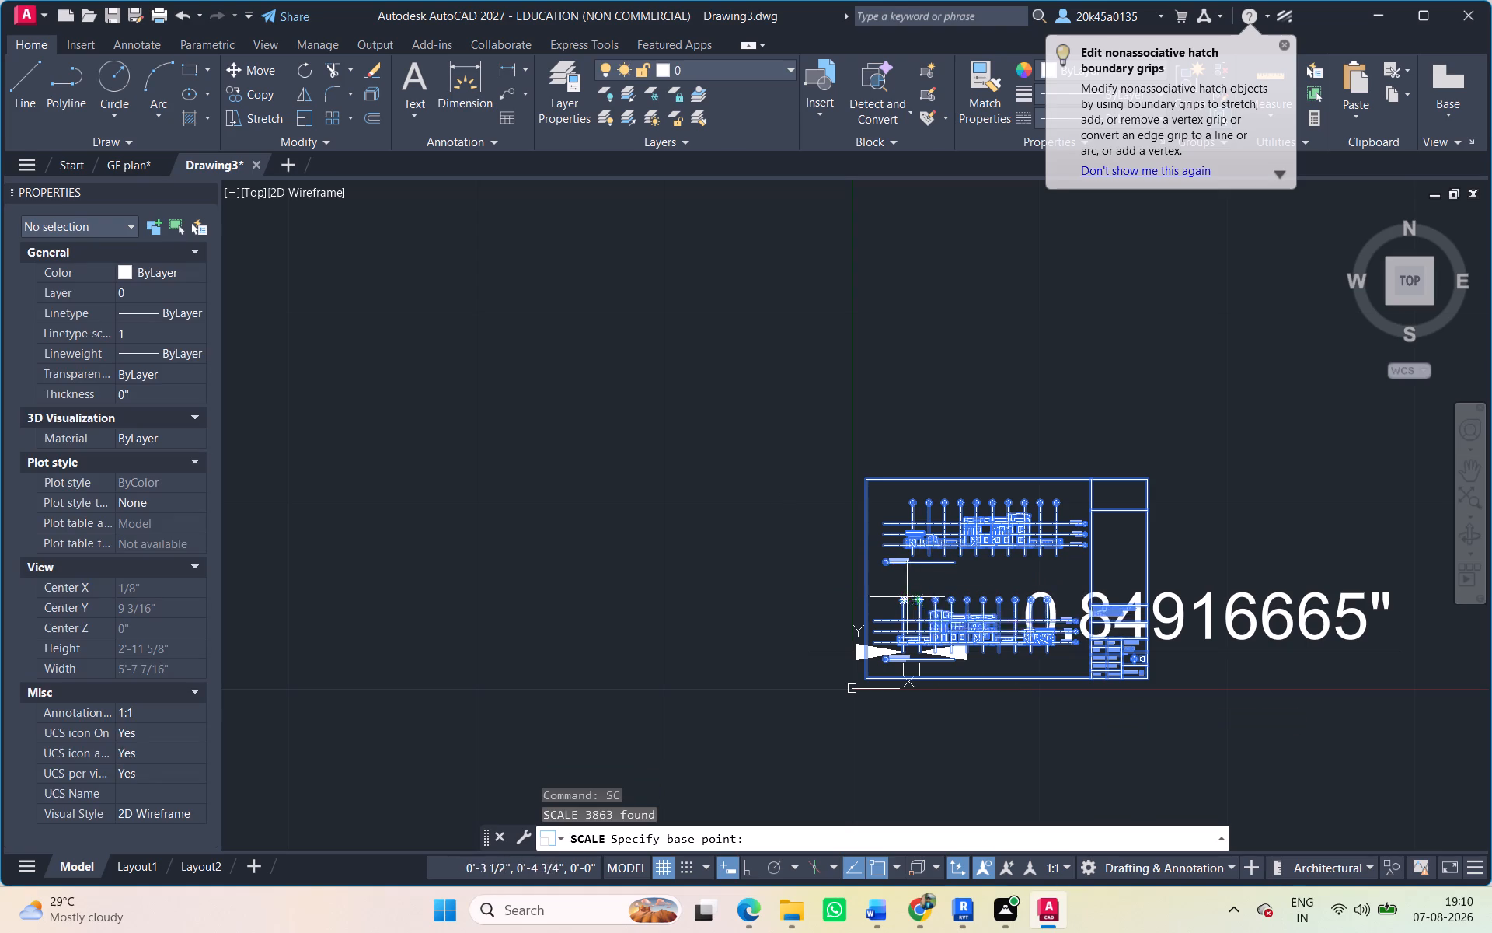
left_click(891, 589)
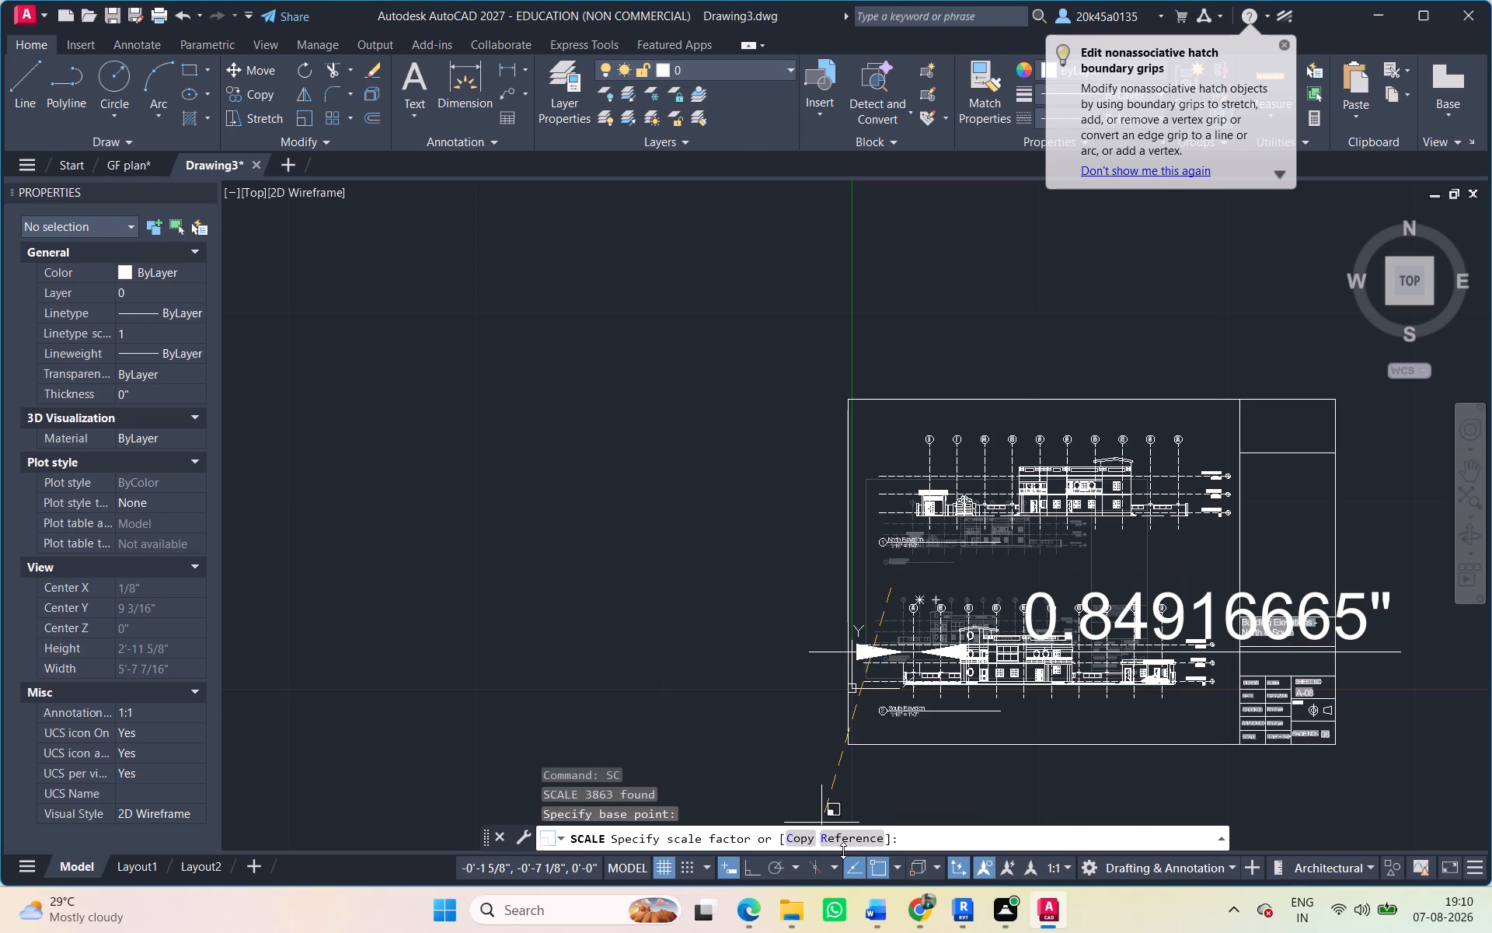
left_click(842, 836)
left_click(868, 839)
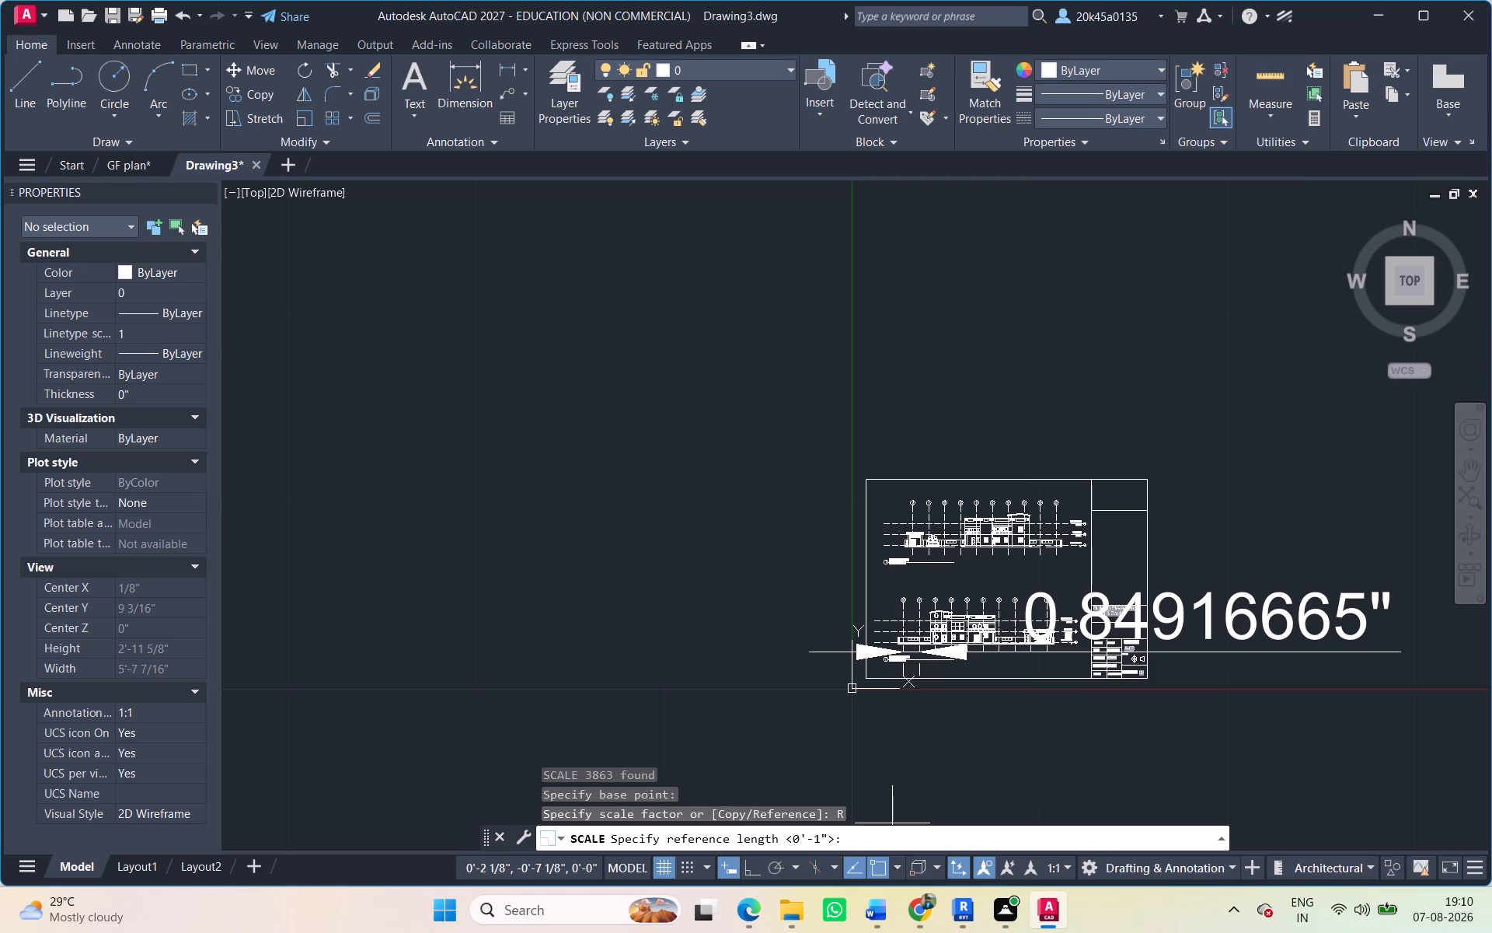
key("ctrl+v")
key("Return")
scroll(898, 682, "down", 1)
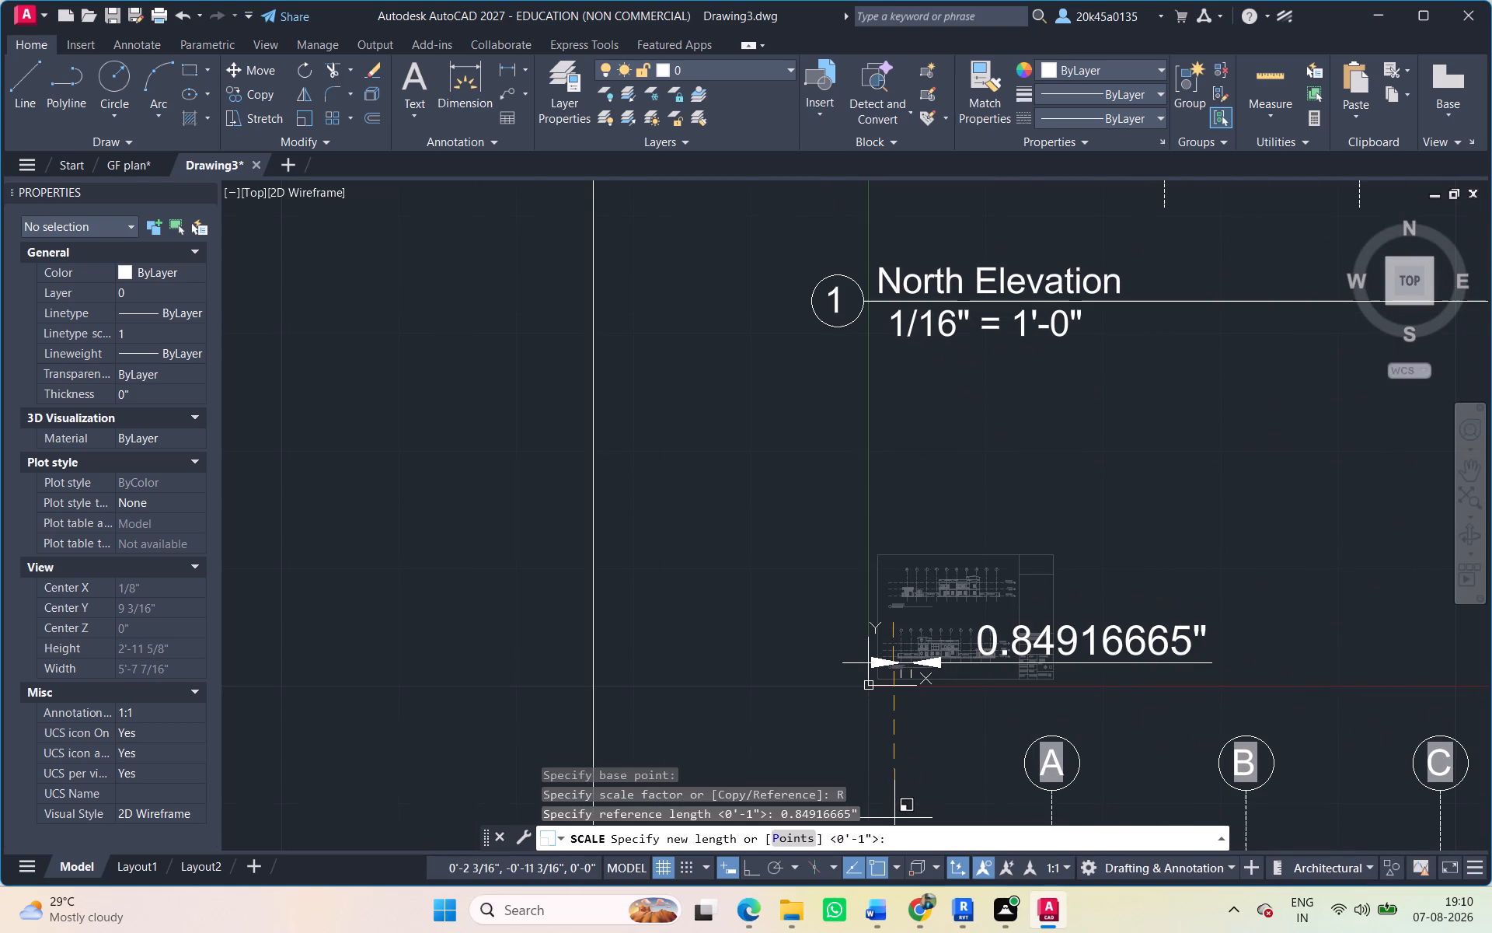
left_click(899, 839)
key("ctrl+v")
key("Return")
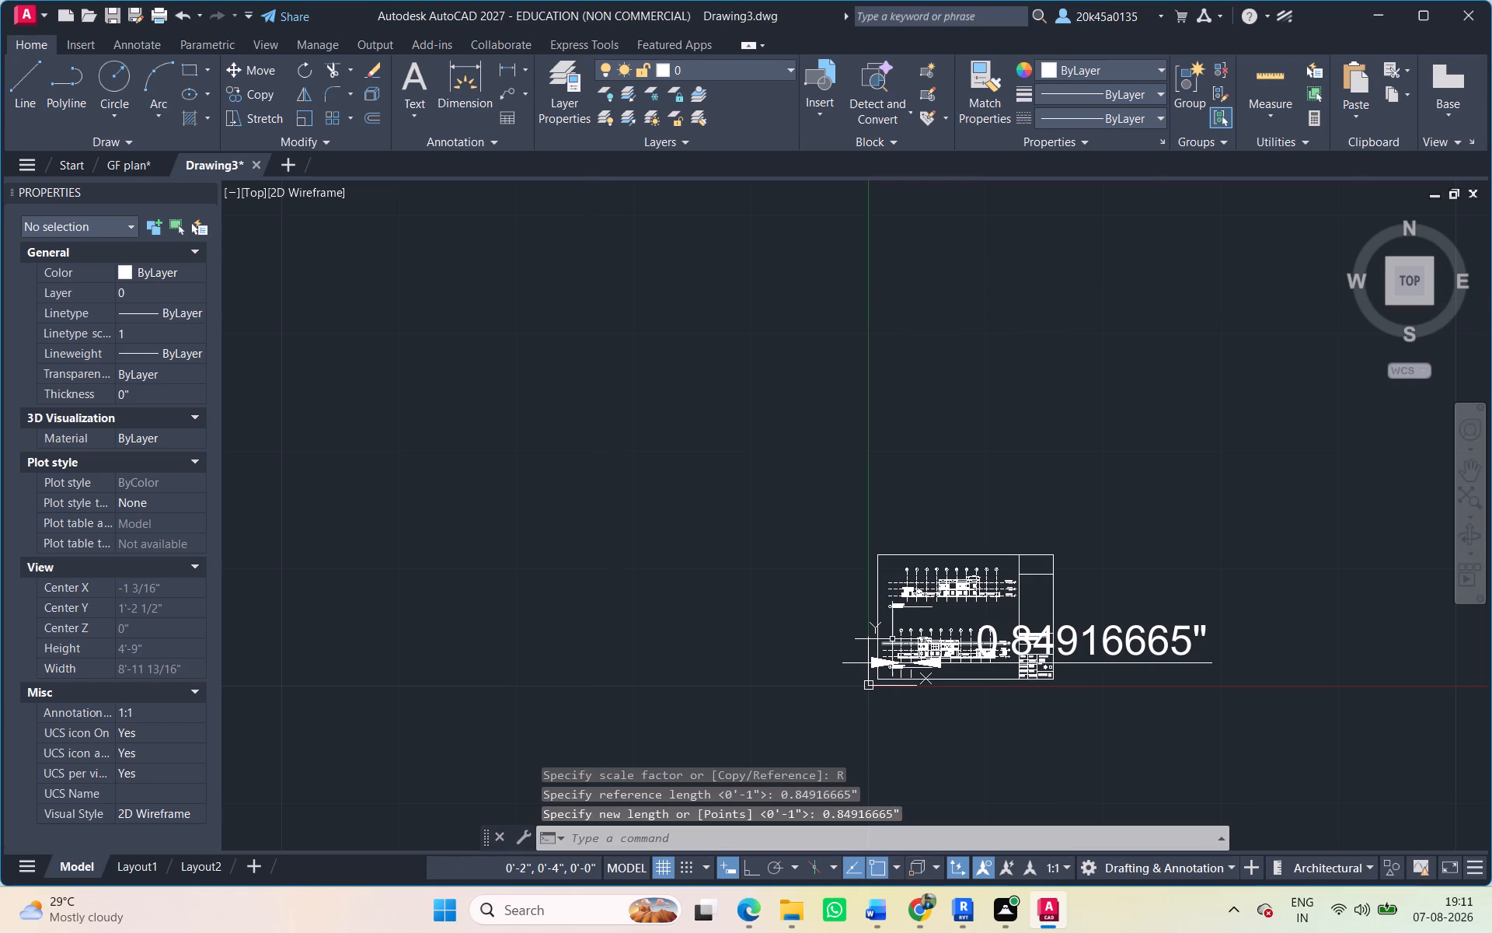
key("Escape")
Examine the elevation sheet and the dimension between grid lines A and B of the South Elevation.
scroll(926, 654, "up", 2)
middle_click_drag(926, 655, 786, 558)
scroll(769, 566, "up", 2)
scroll(764, 566, "down", 1)
middle_click_drag(762, 571, 730, 634)
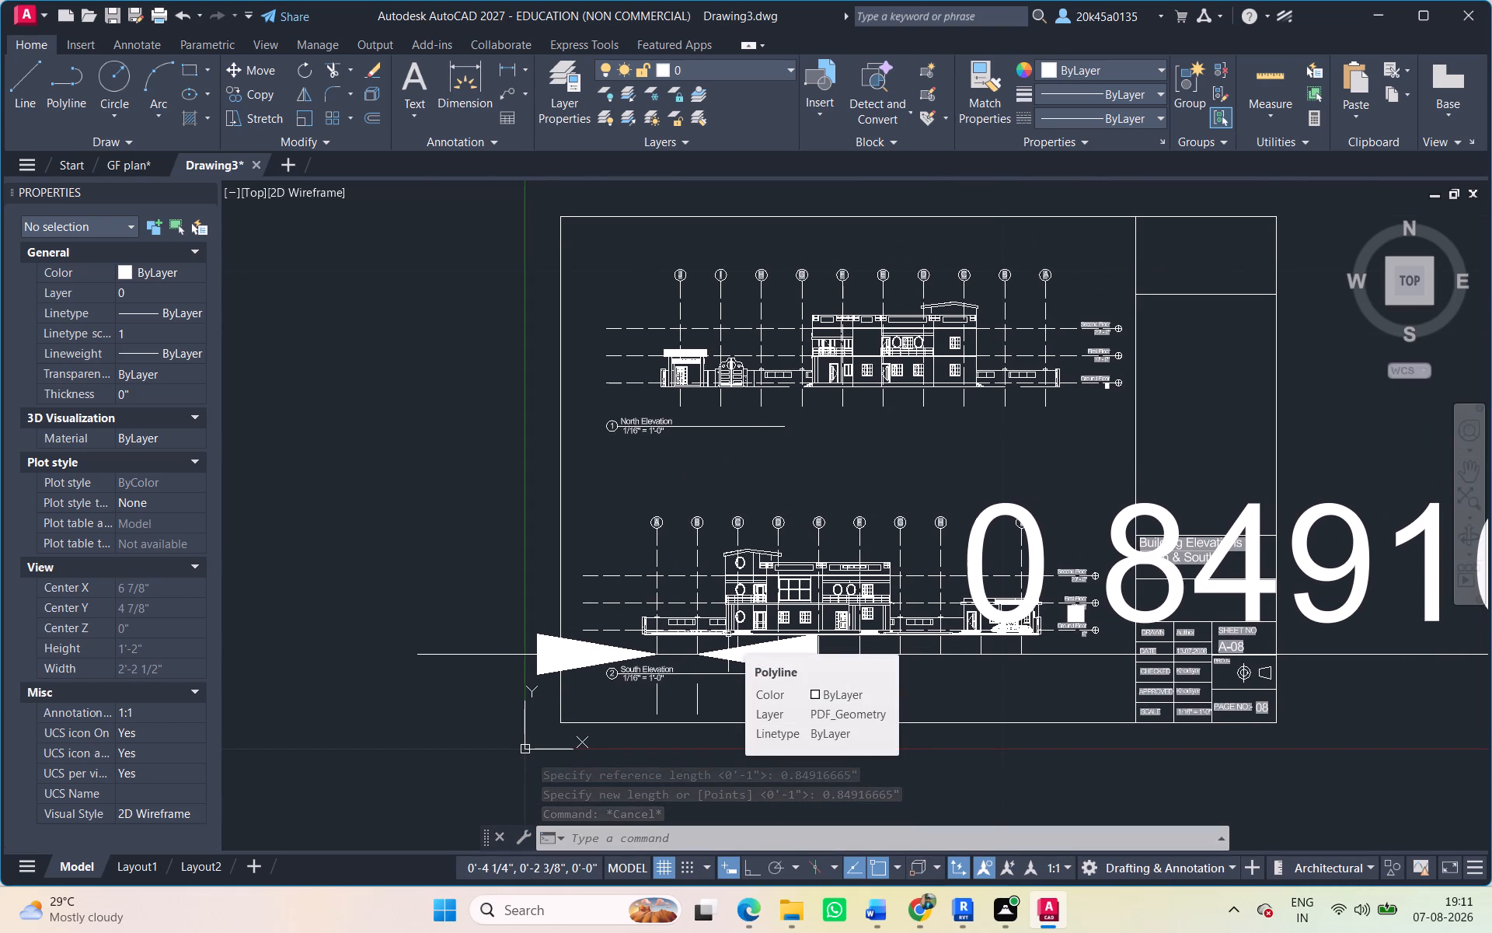
scroll(657, 682, "up", 2)
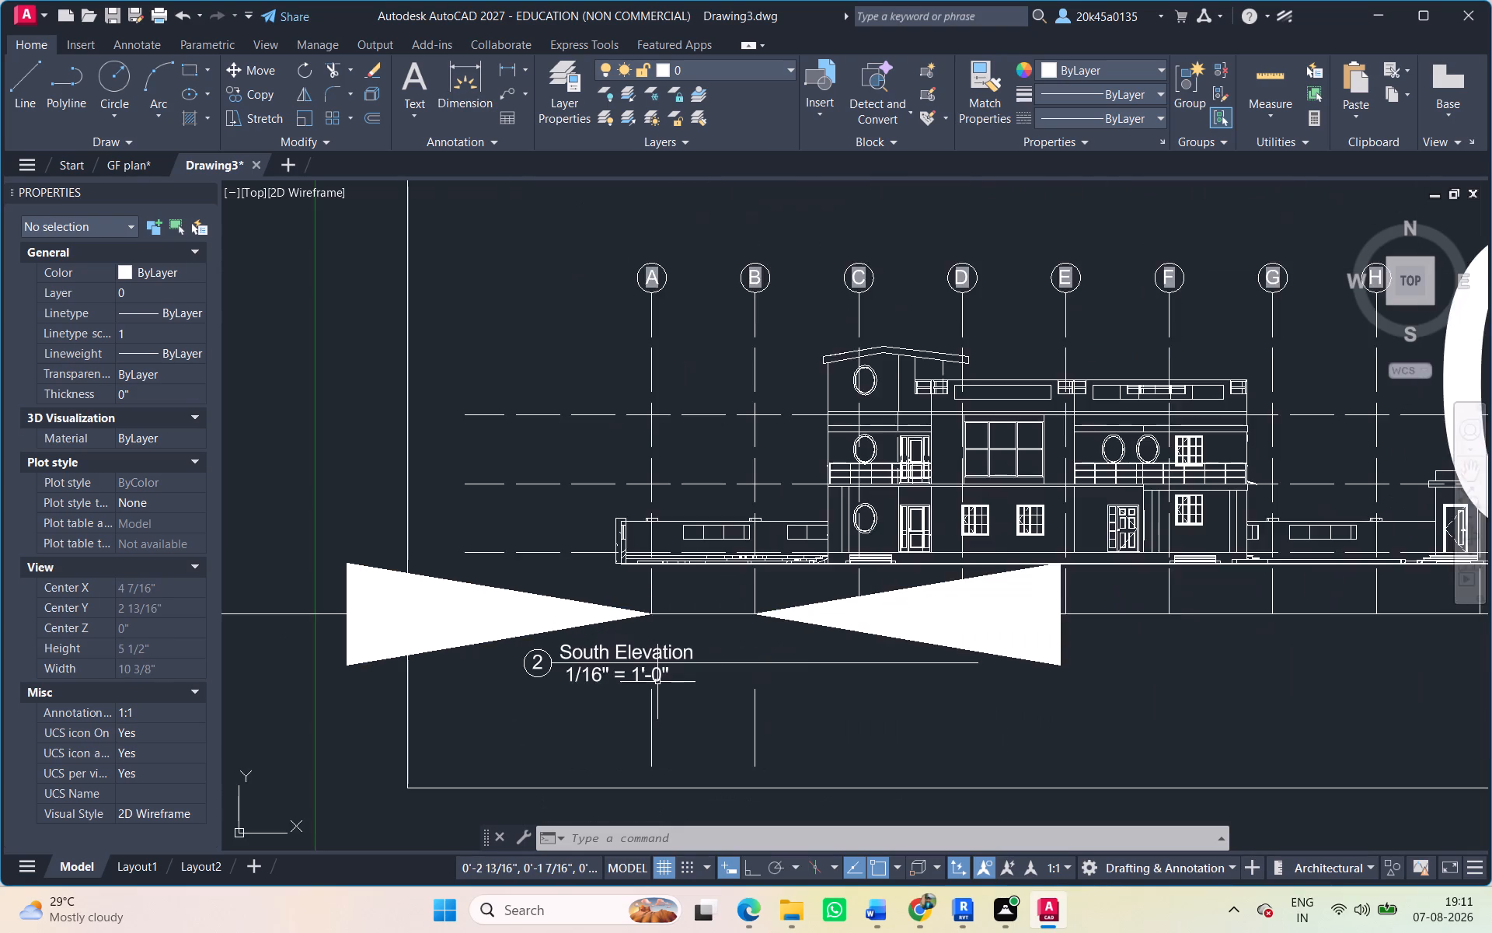
scroll(657, 682, "down", 3)
scroll(657, 682, "up", 2)
scroll(657, 682, "down", 2)
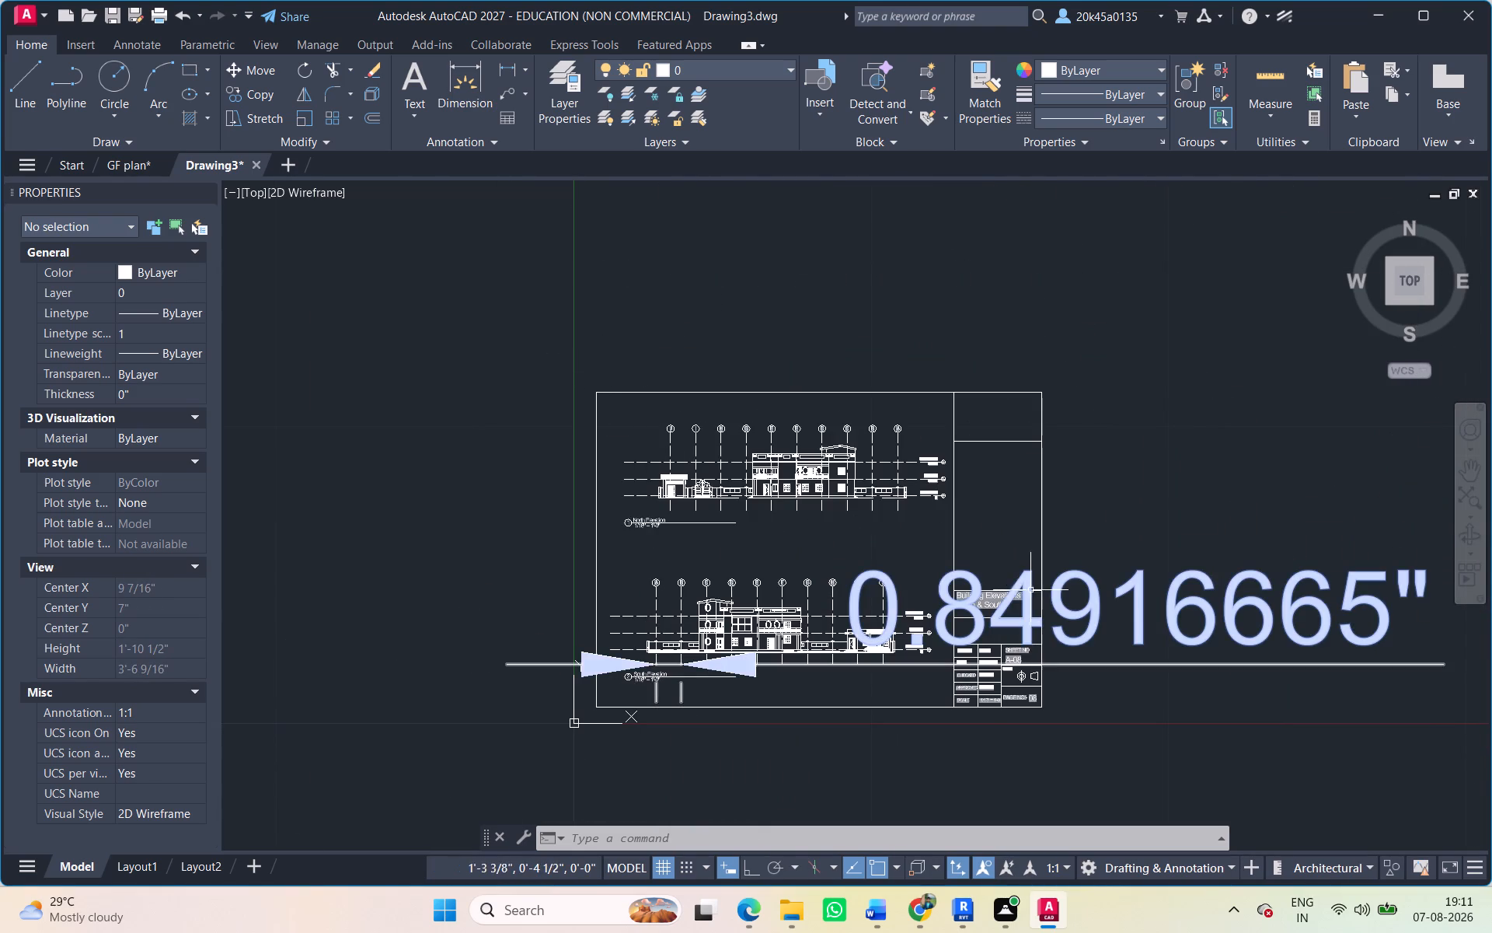
Copy the text value of the South Elevation's grid A–B dimension again without editing it.
left_click(999, 594)
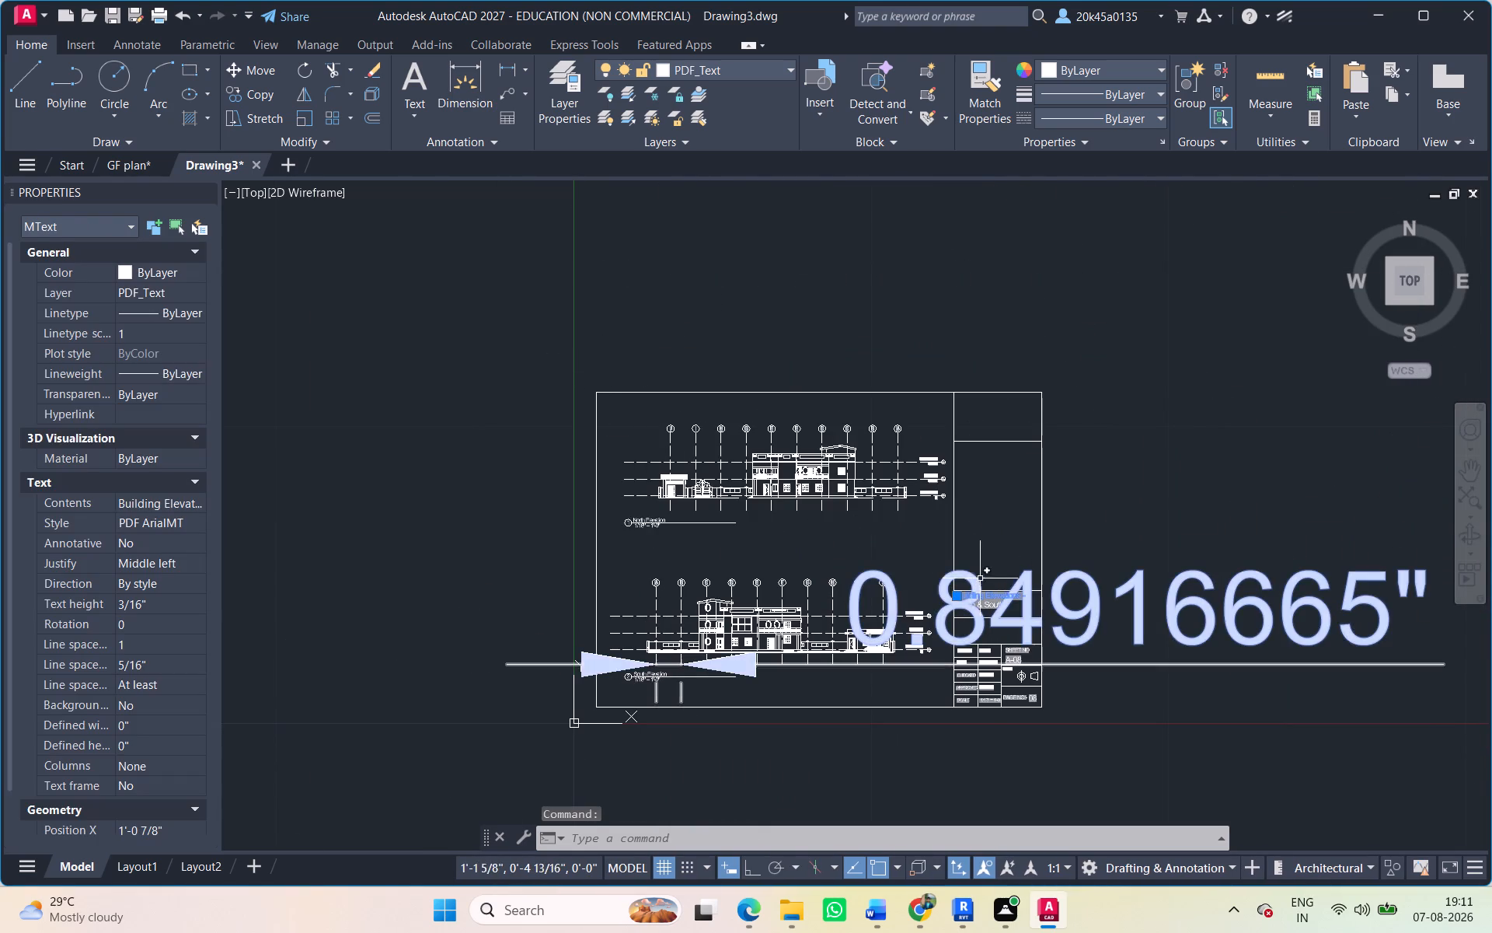
key("Escape")
double_click(967, 575)
left_click(967, 575)
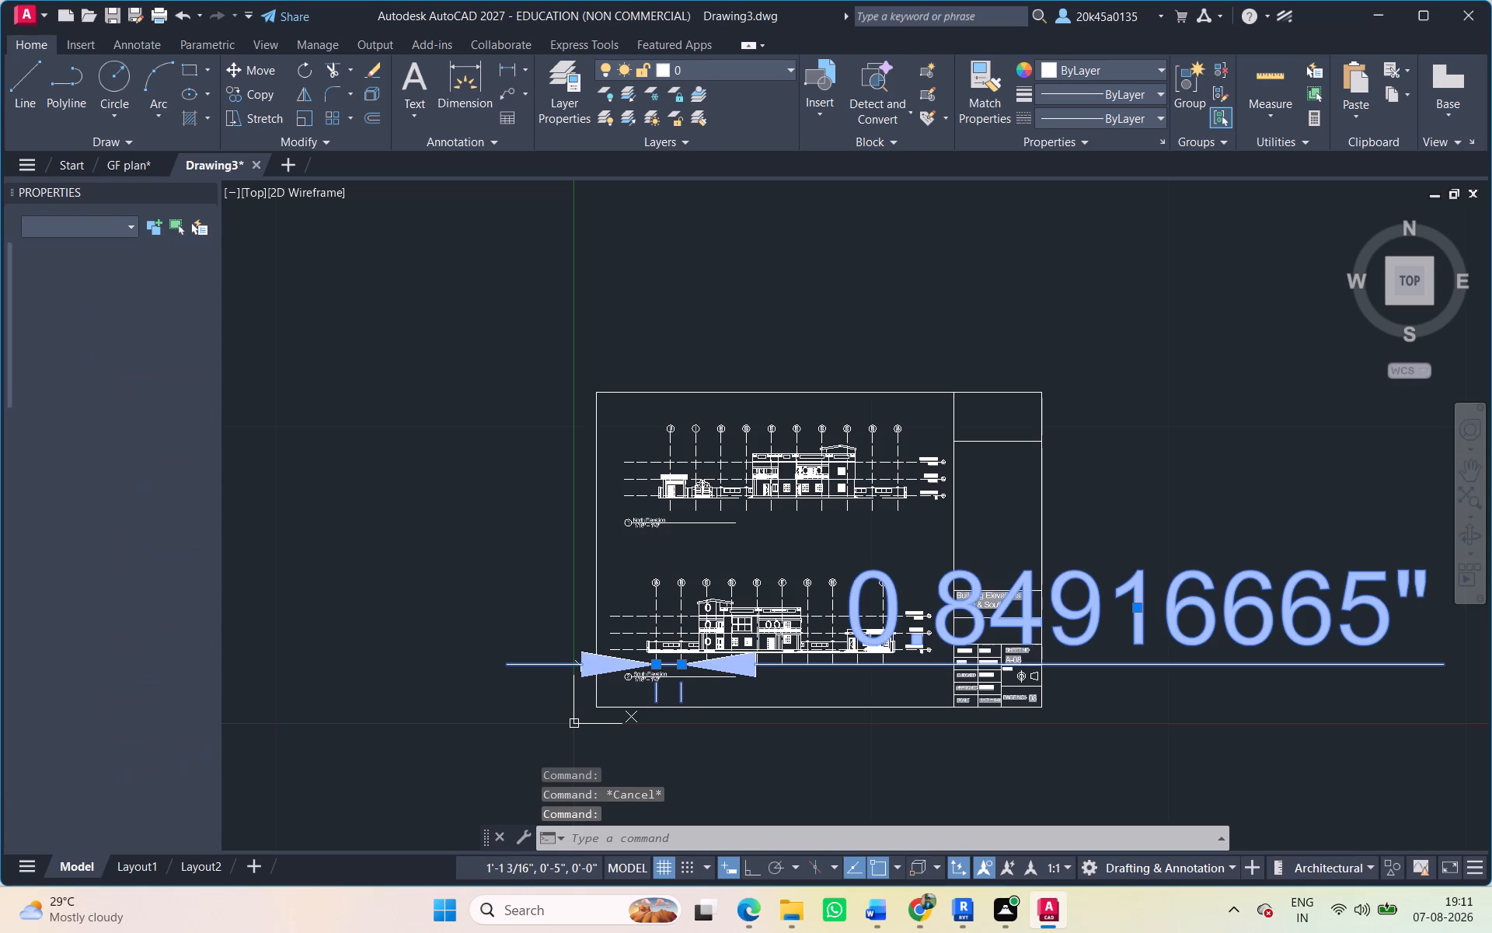
key("ctrl+a")
key("ctrl+c")
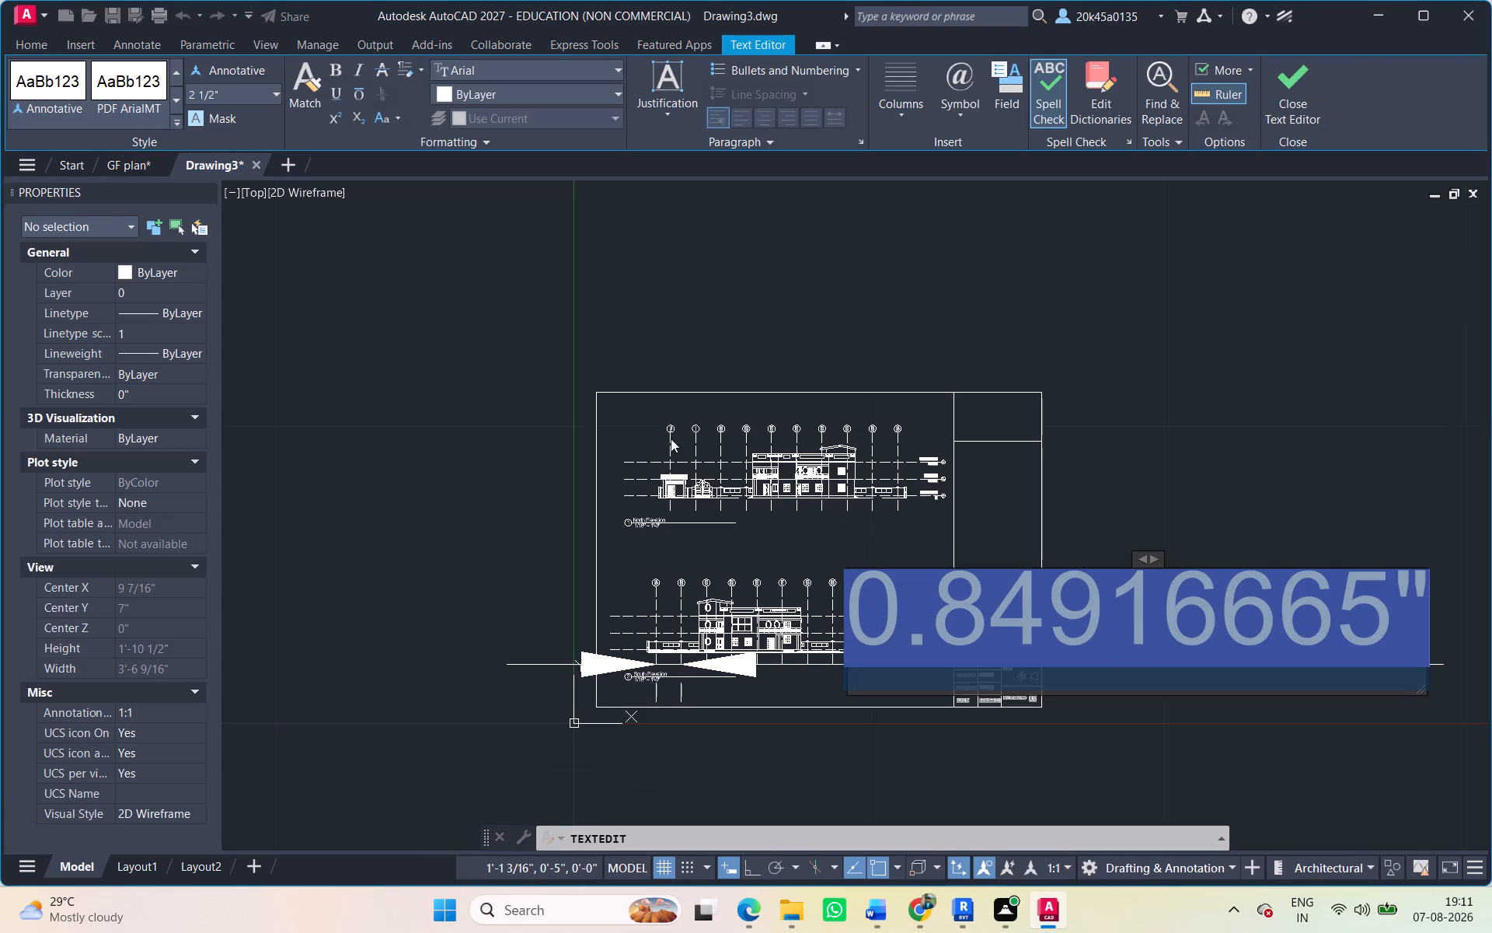
key("Escape")
key("Escape")
Scale the whole elevation sheet by reference, with 0.84916665" as the reference length and 15'0" as the new length.
left_click(523, 351)
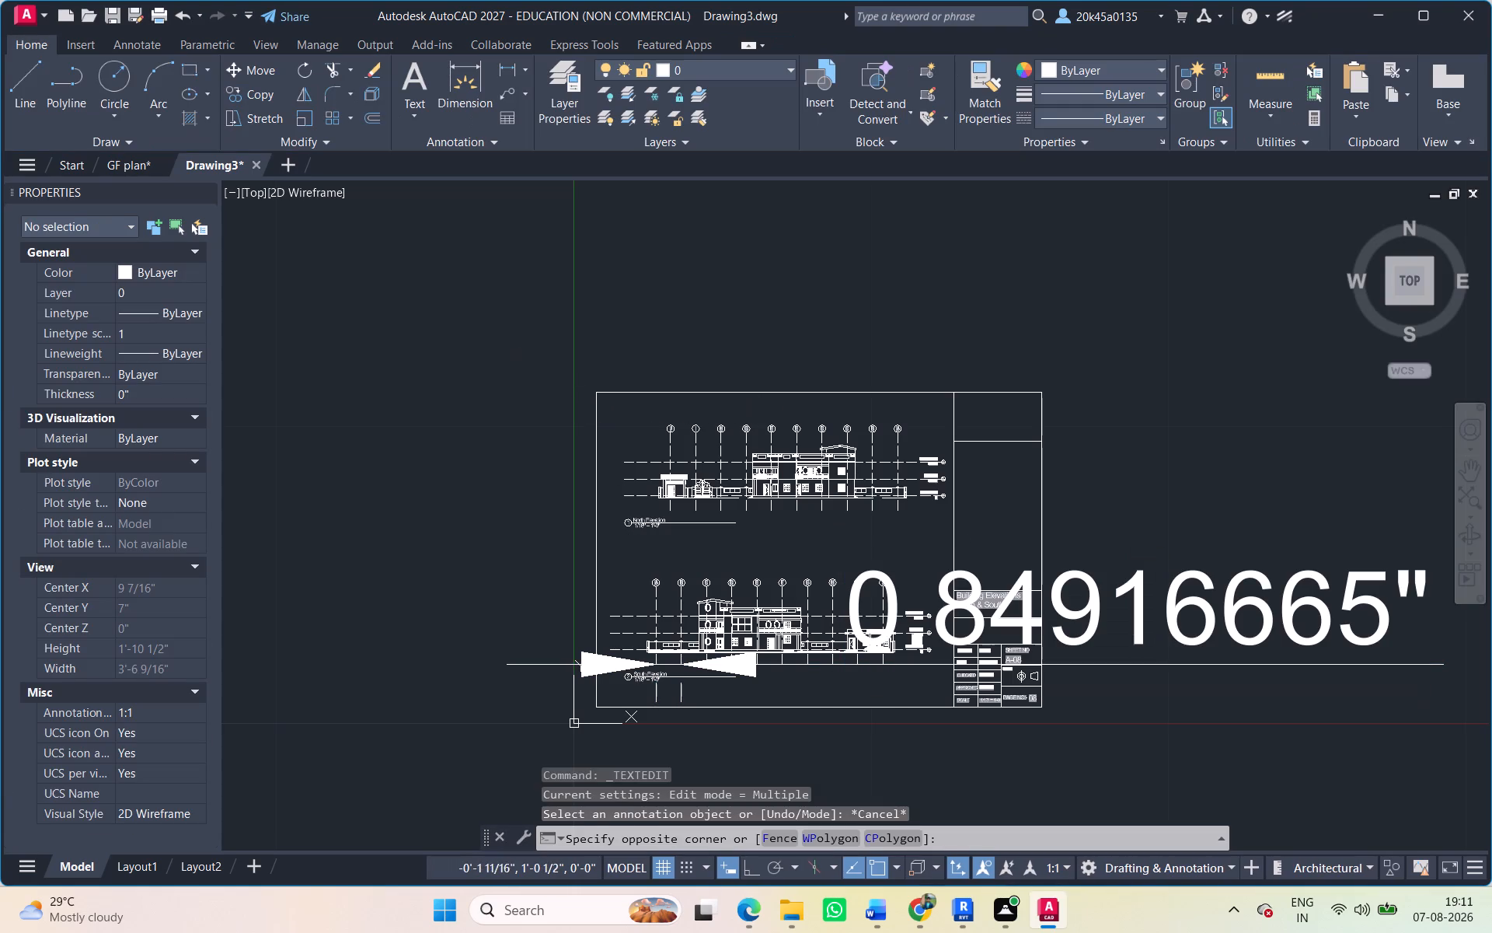
left_click(1143, 769)
type("sc")
key("space")
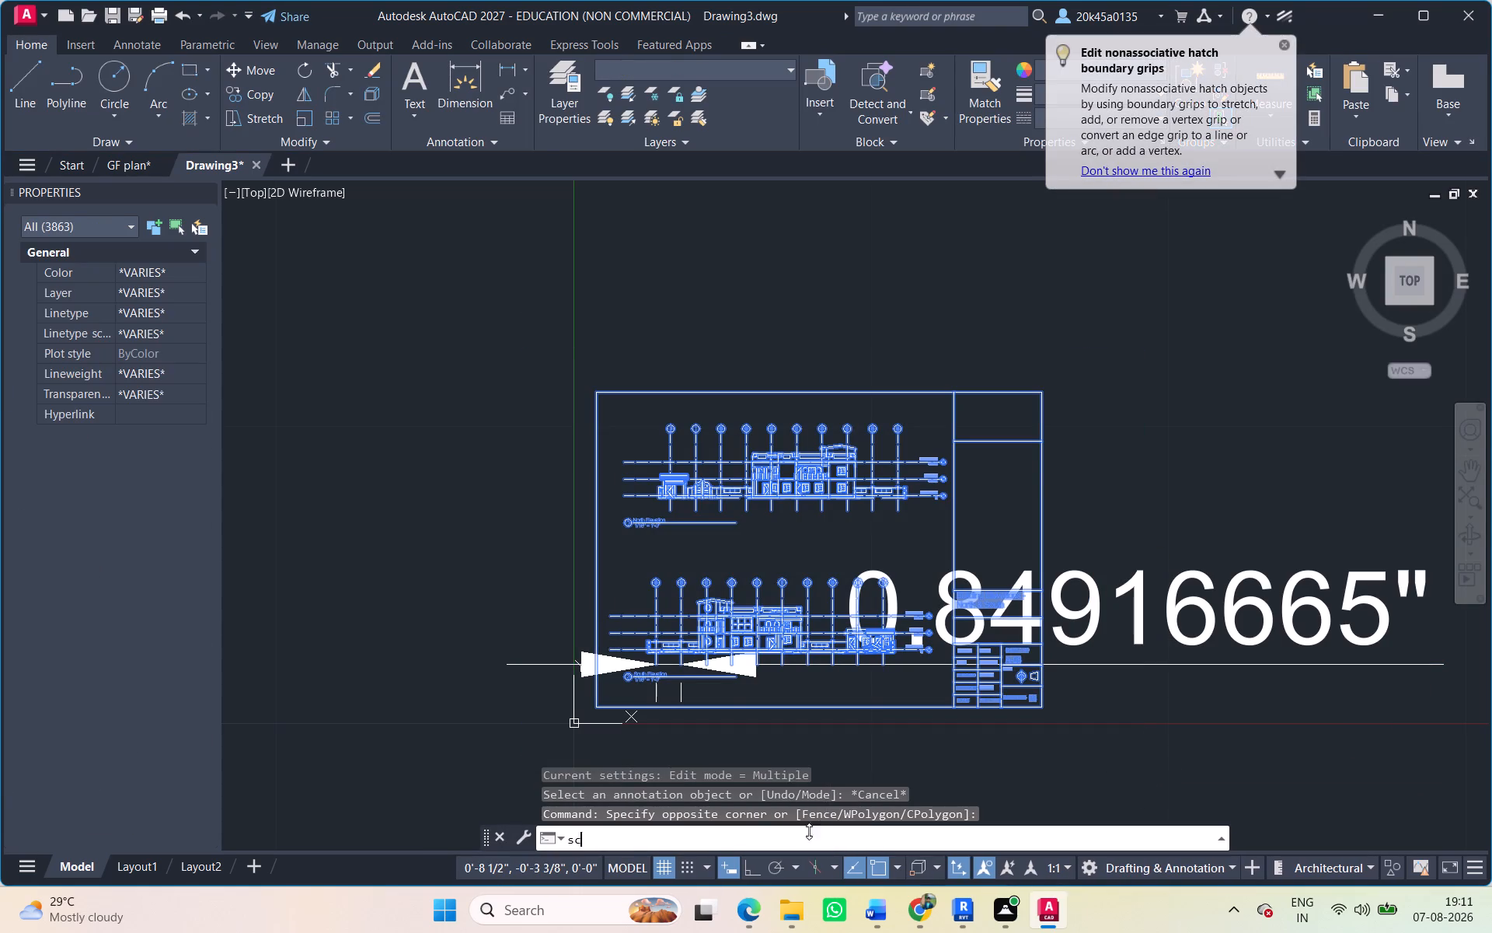
left_click(657, 563)
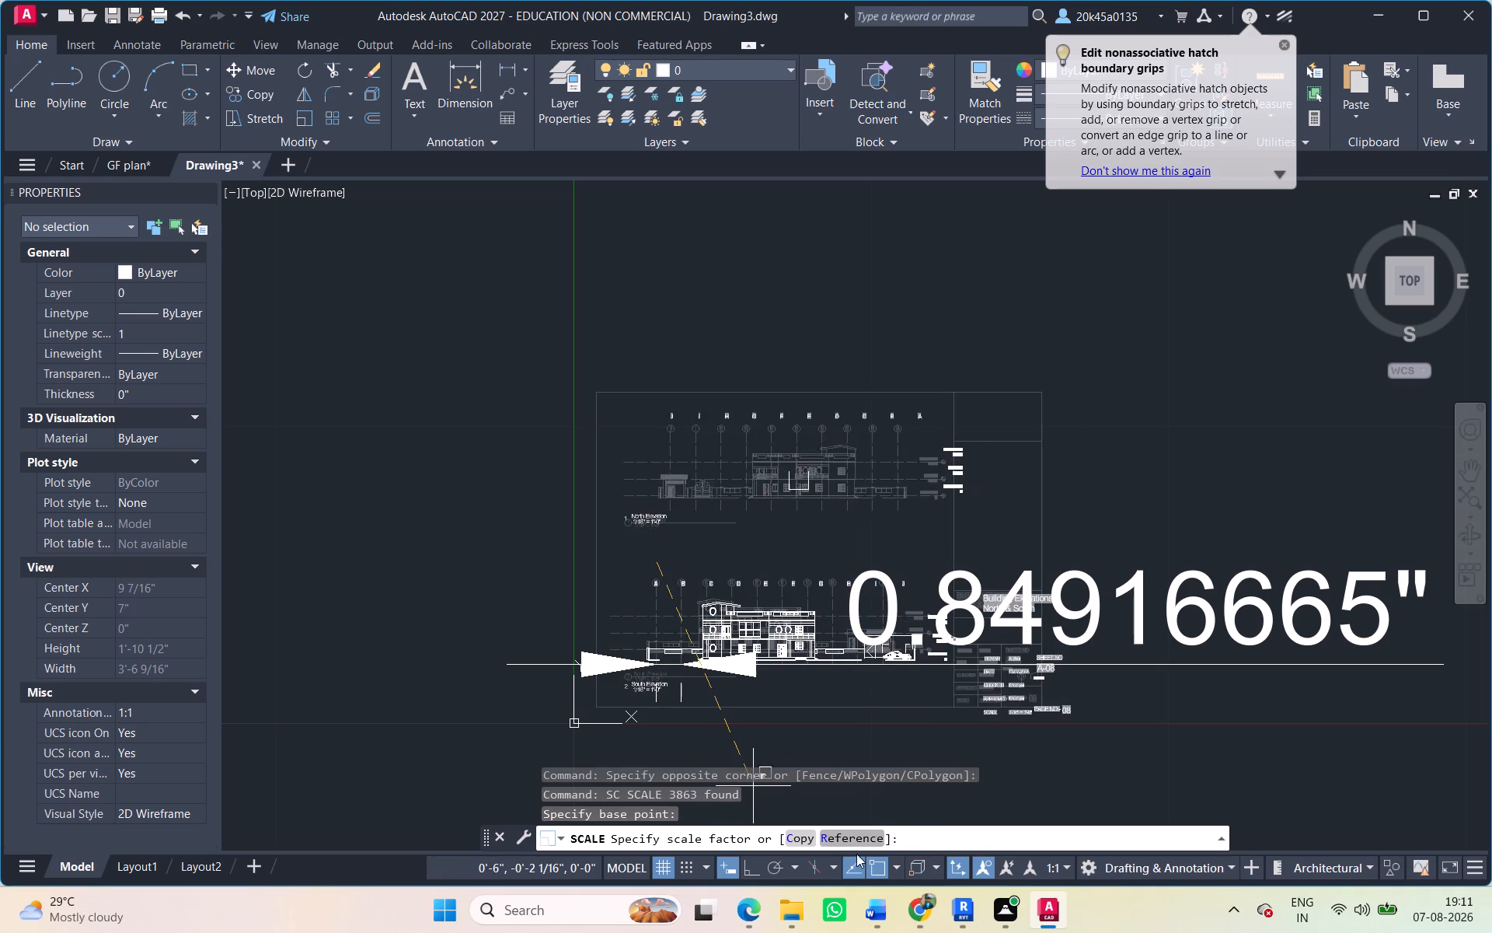
left_click(859, 833)
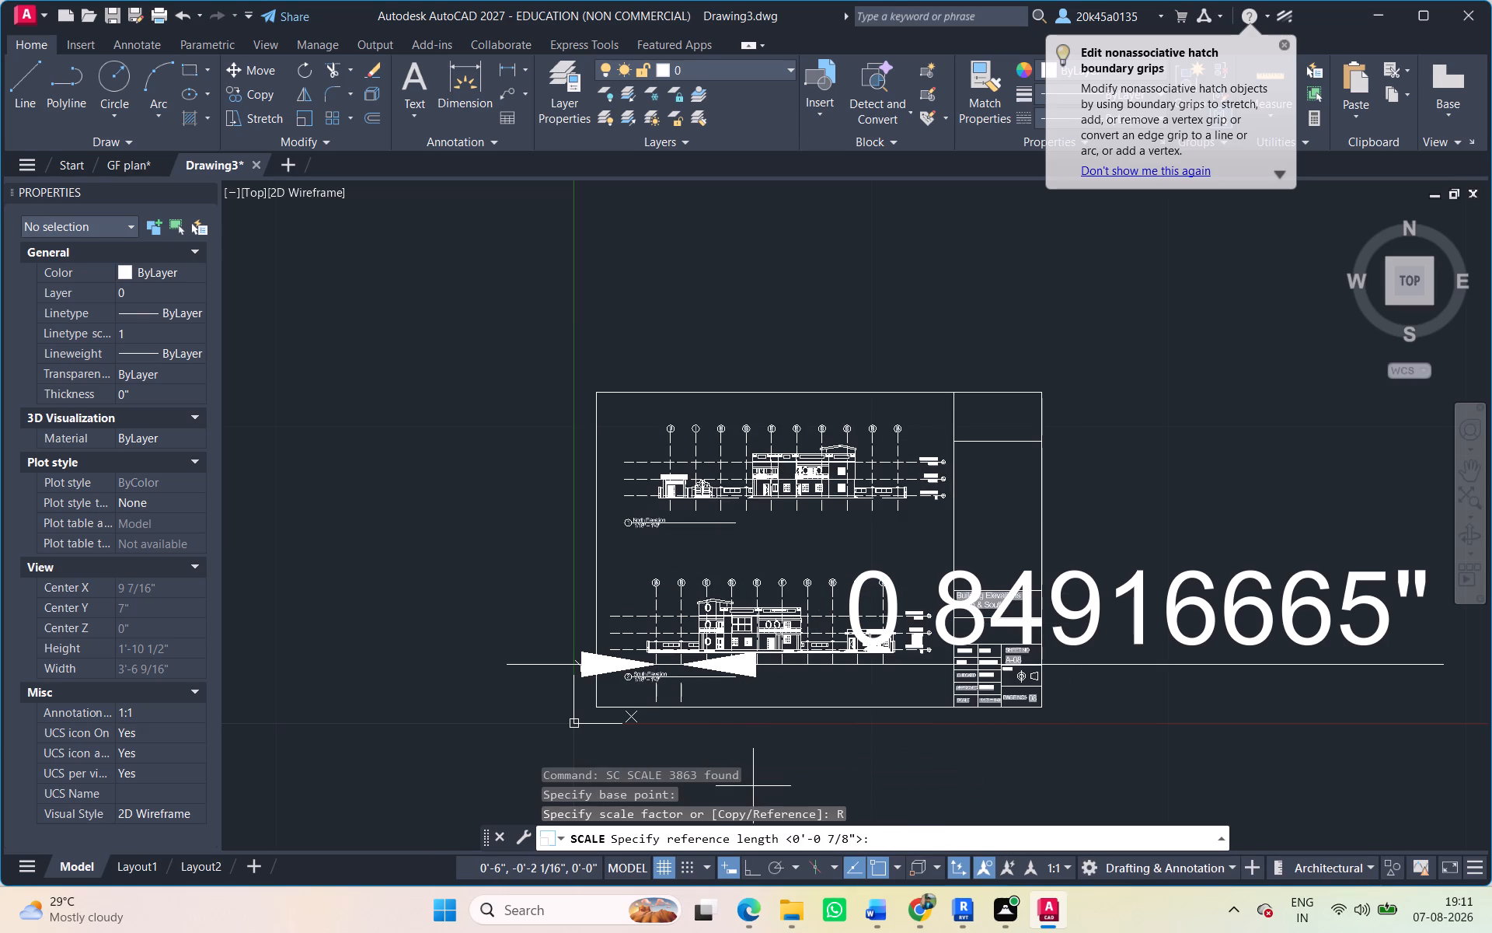
key("ctrl+v")
key("Return")
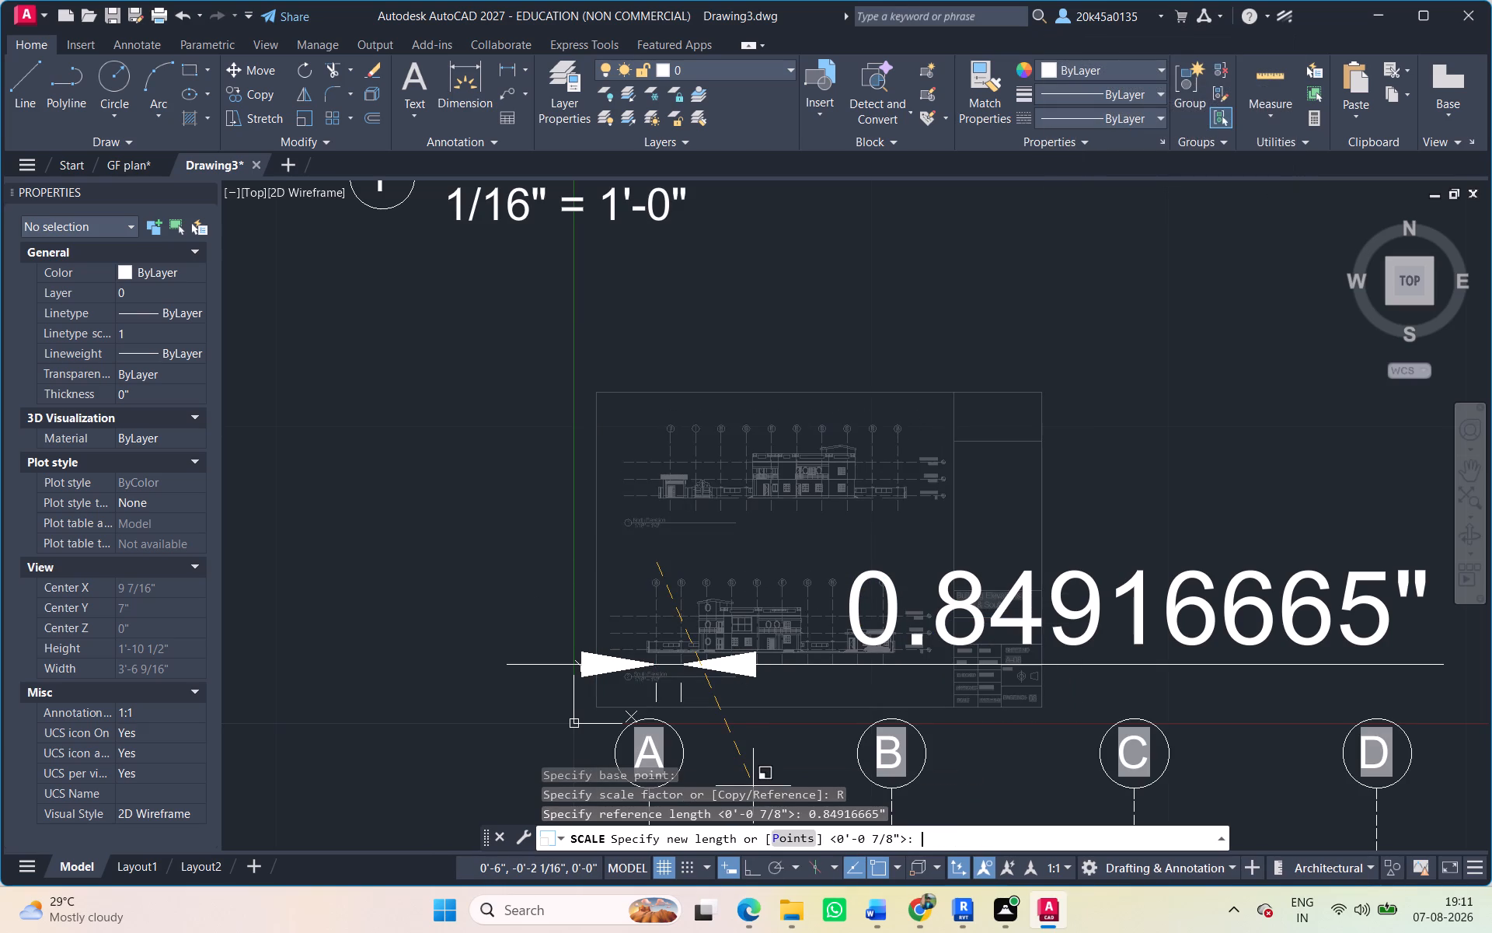
key("1")
key("5")
type("'0\"")
key("Return")
Move the whole scaled sheet by the lower-left corner of its border to a spot above and to the right of the origin.
scroll(885, 690, "down", 9)
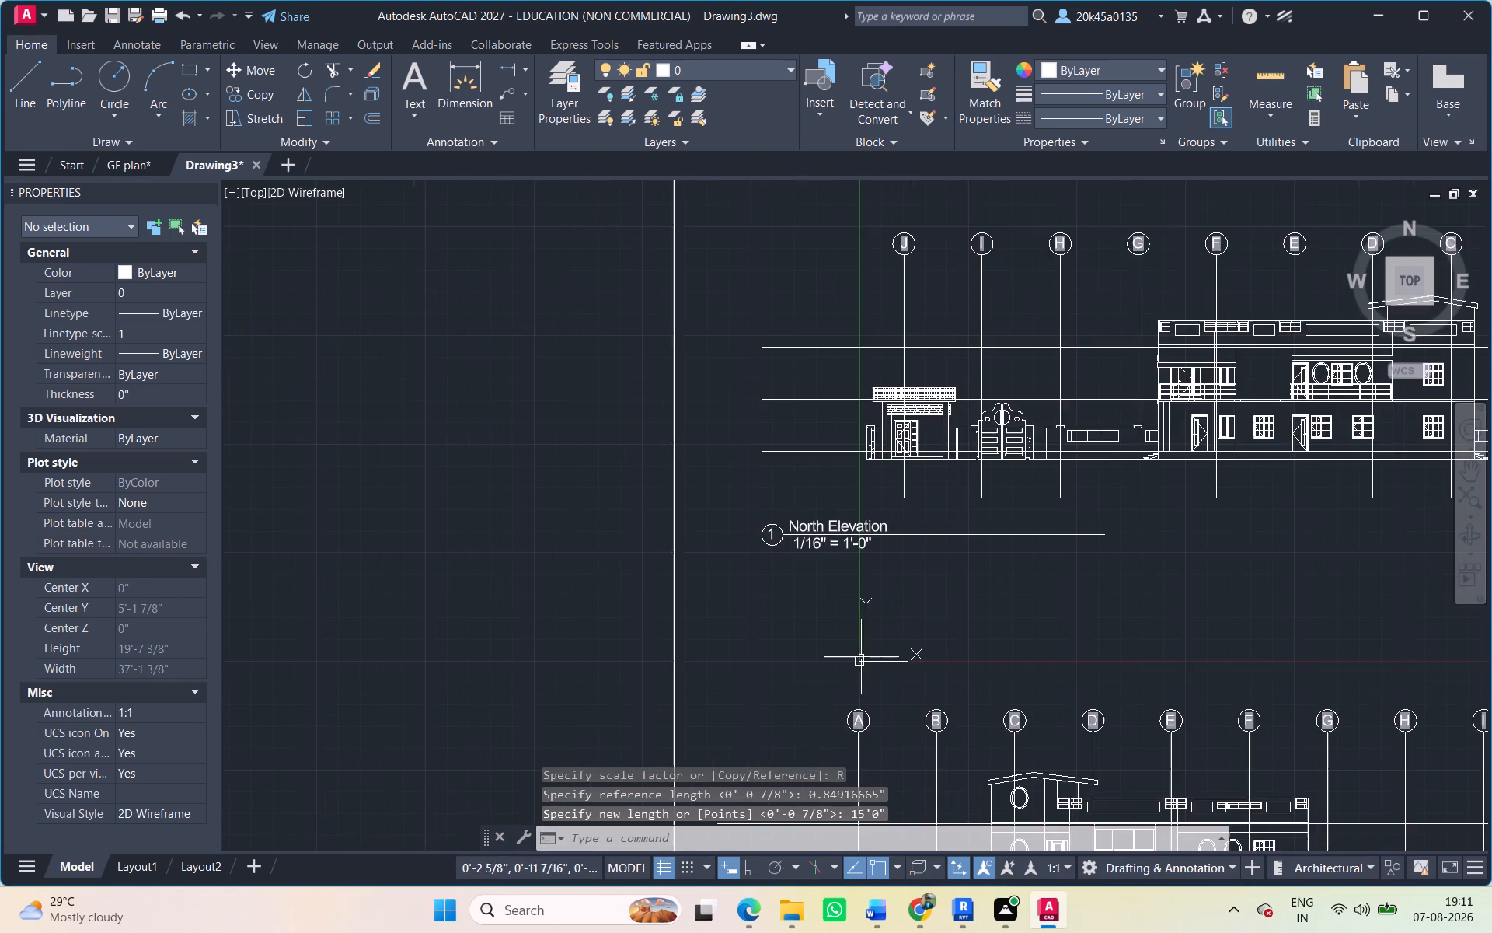
scroll(859, 655, "down", 2)
middle_click_drag(858, 652, 767, 494)
left_click(660, 267)
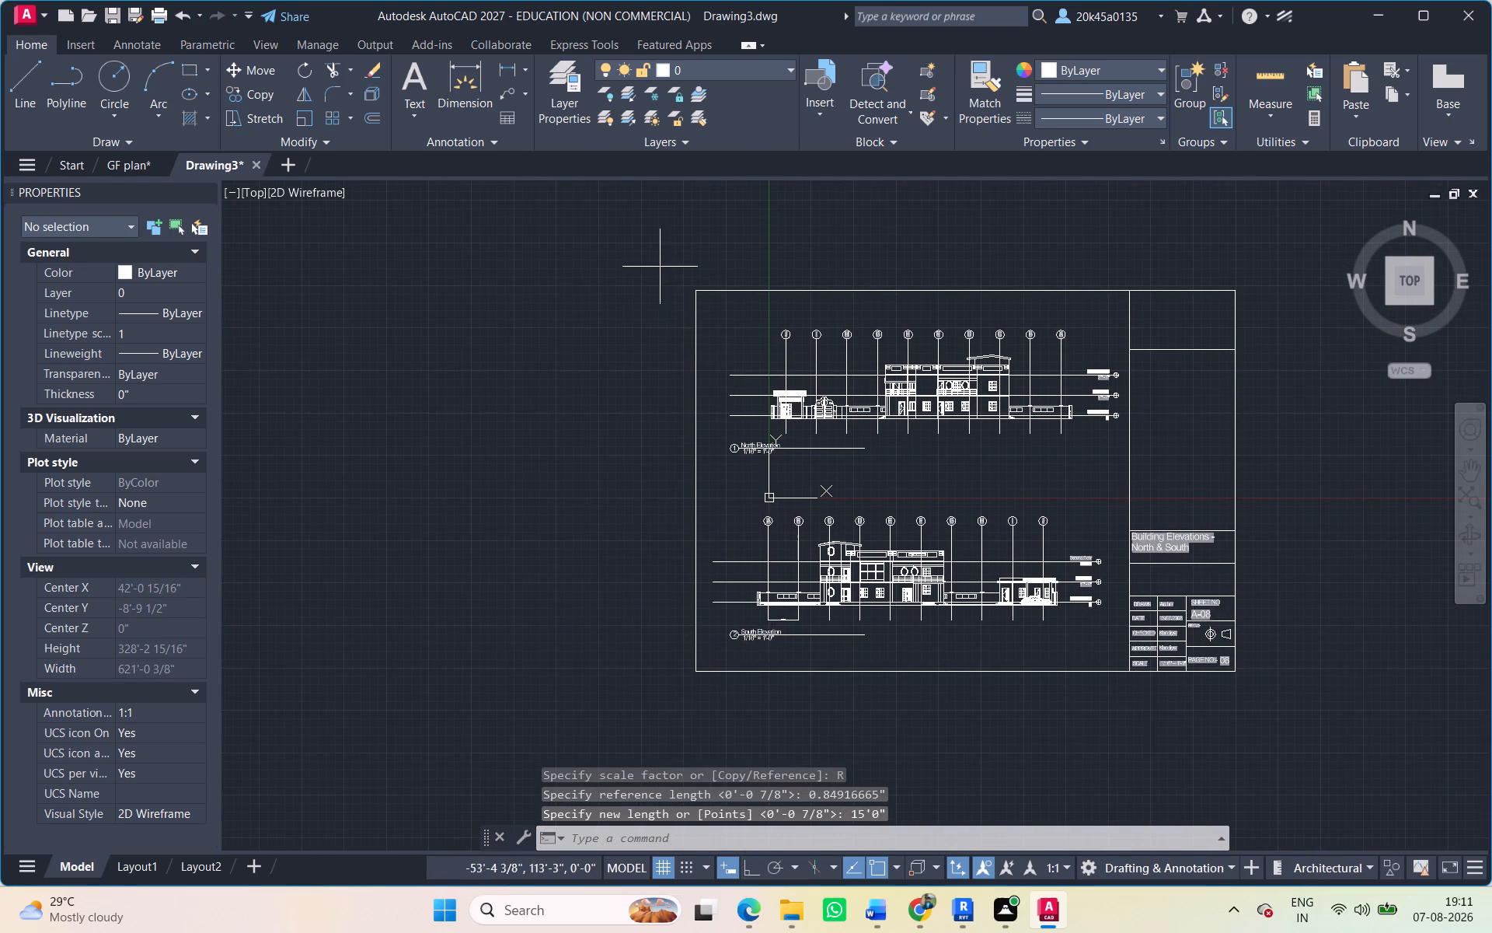
left_click(1338, 775)
type("m")
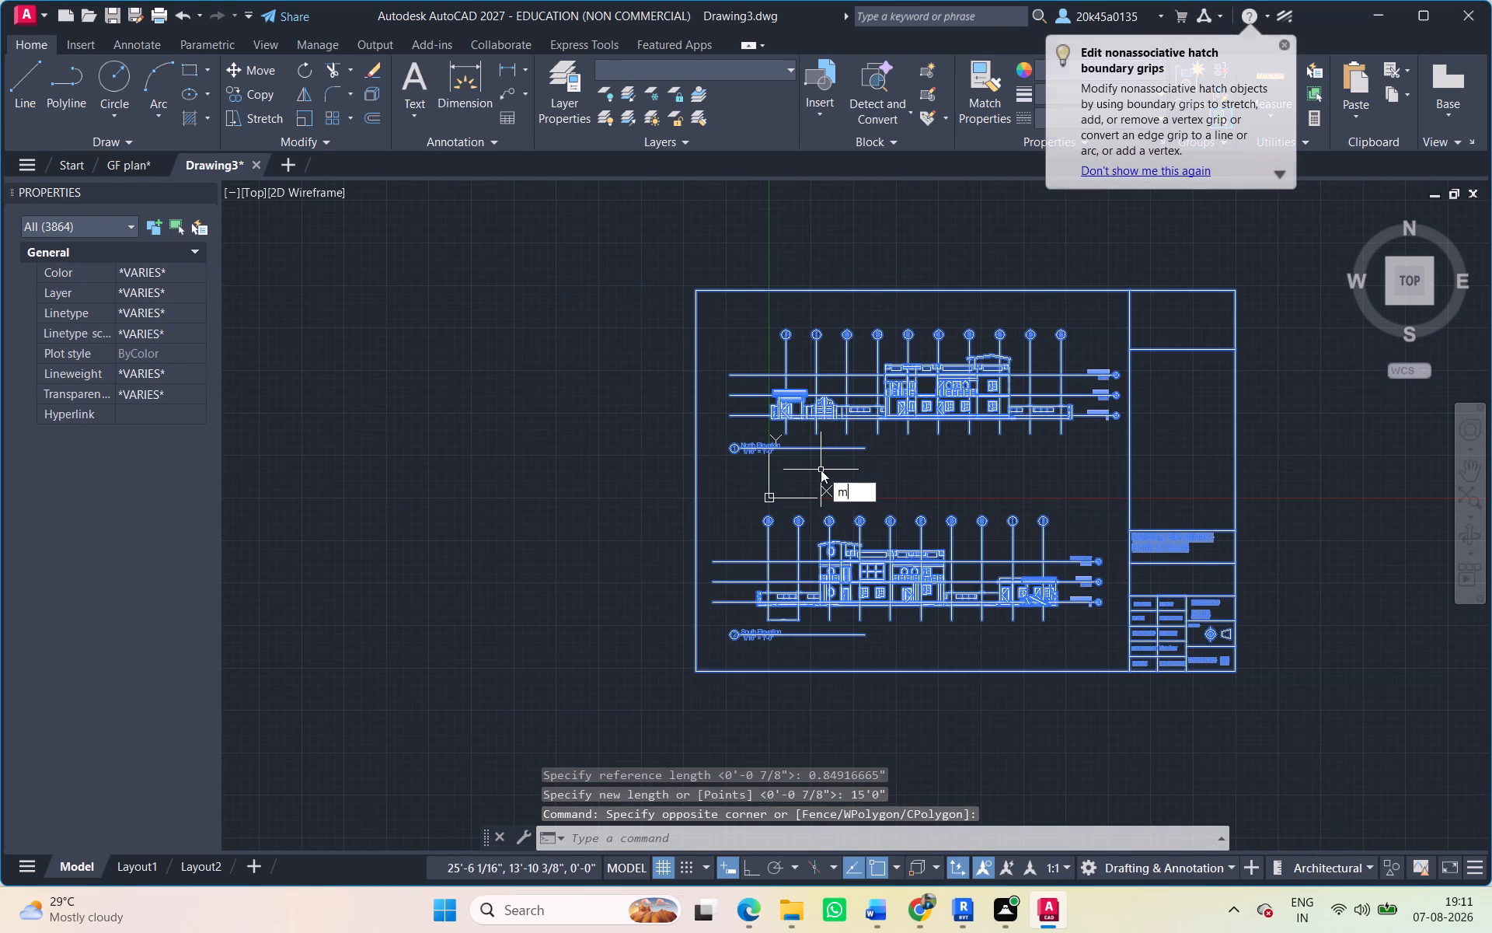
key("space")
left_click(695, 673)
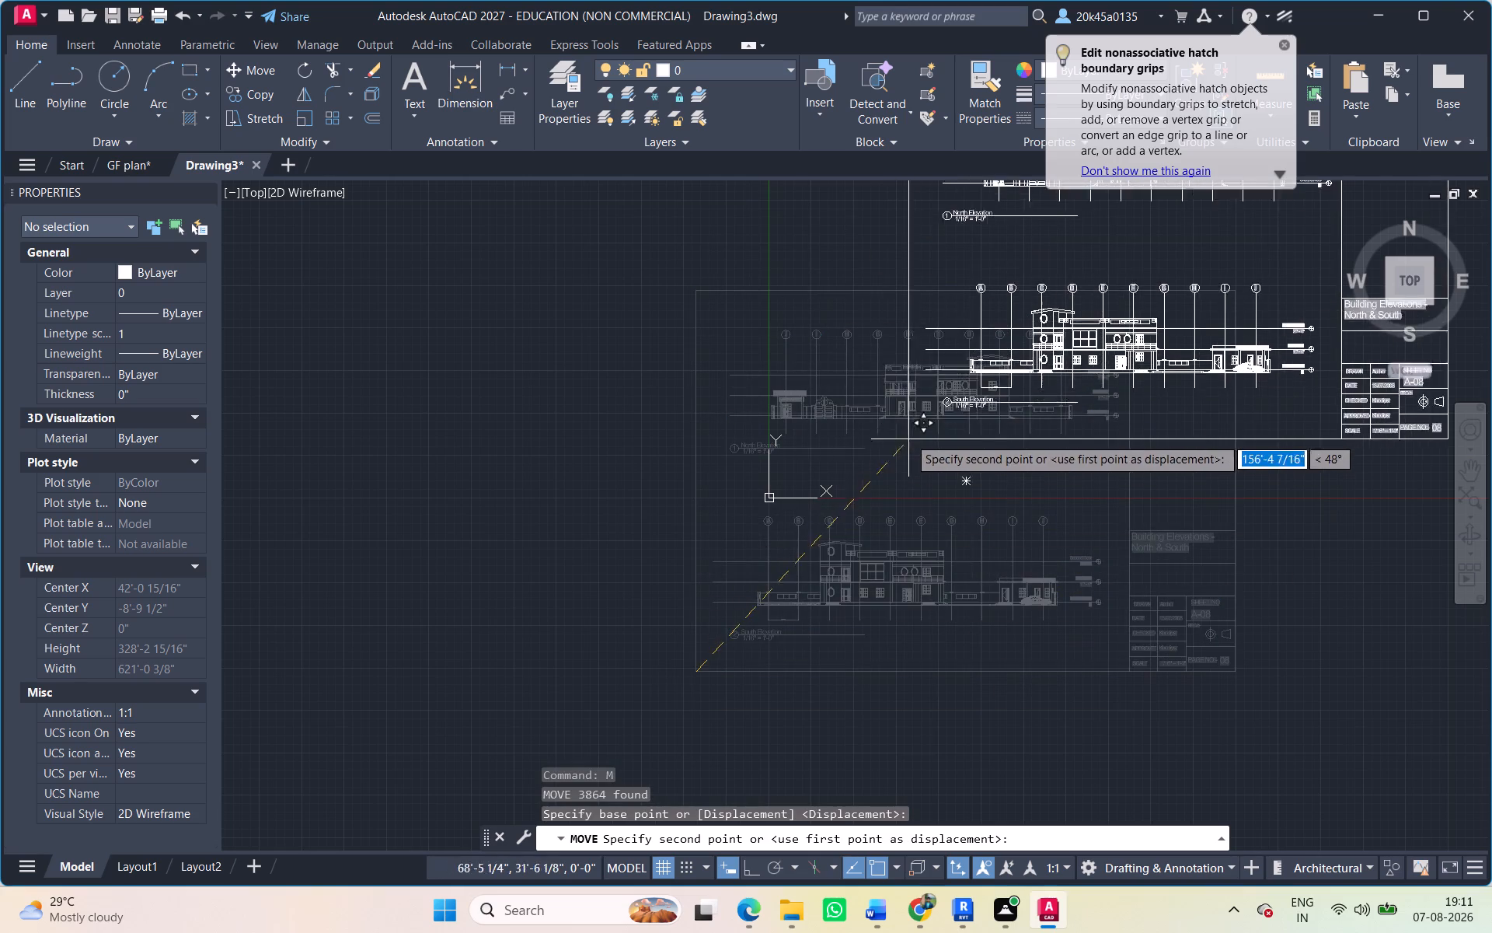
left_click(884, 411)
Add a linear dimension between the lower ends of grid lines C and D of the South Elevation.
scroll(895, 460, "down", 2)
middle_click_drag(895, 462, 805, 522)
scroll(851, 485, "up", 4)
middle_click_drag(851, 485, 828, 564)
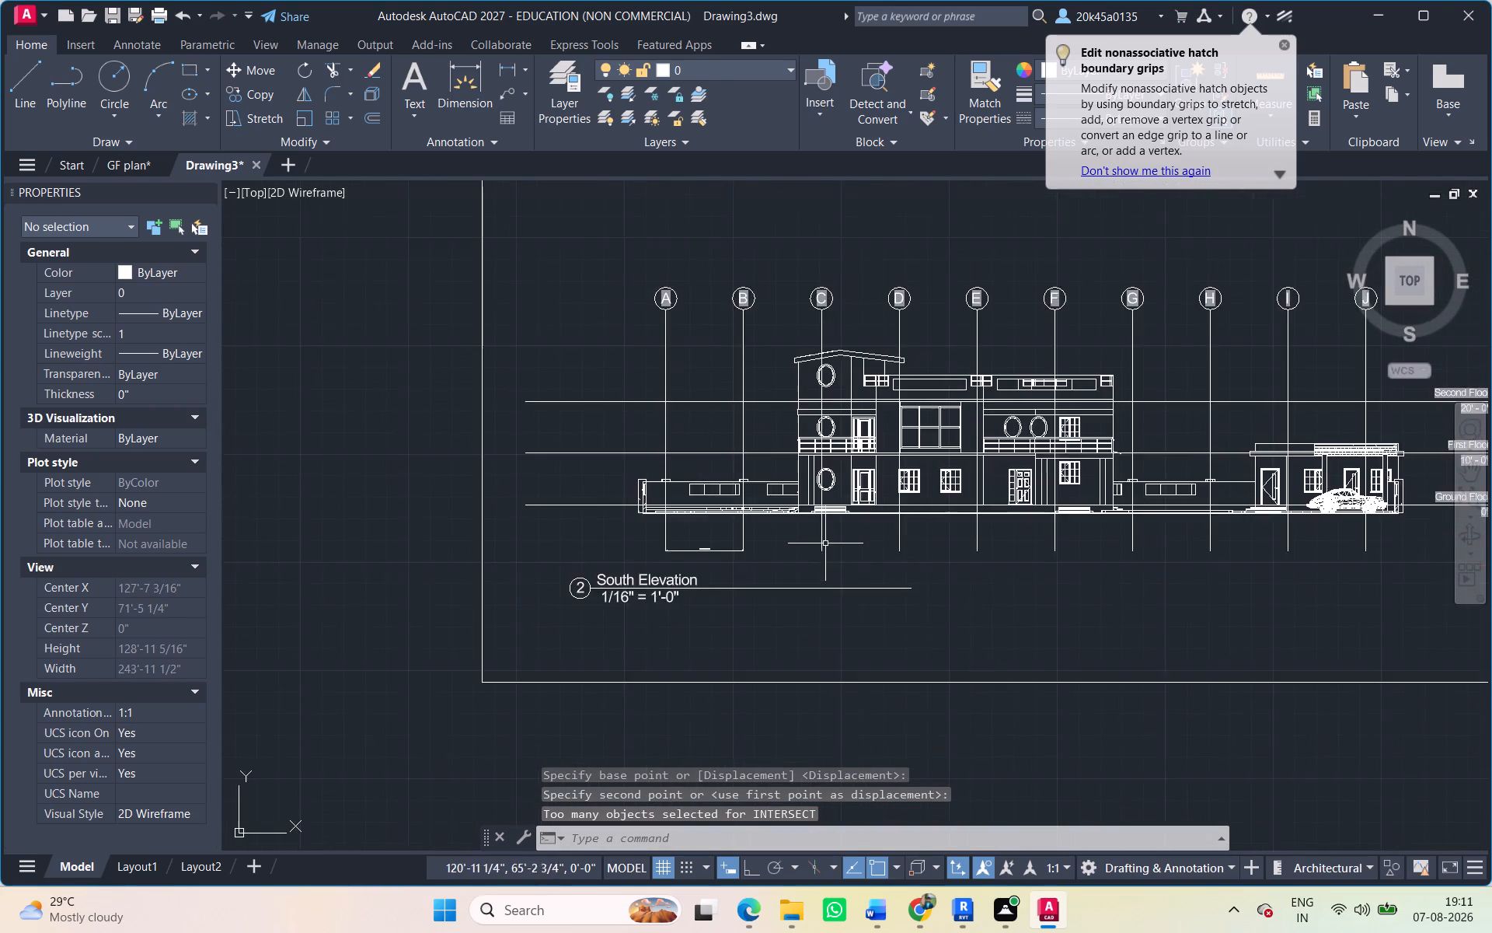
scroll(826, 540, "up", 1)
middle_click_drag(826, 540, 605, 650)
key("Escape")
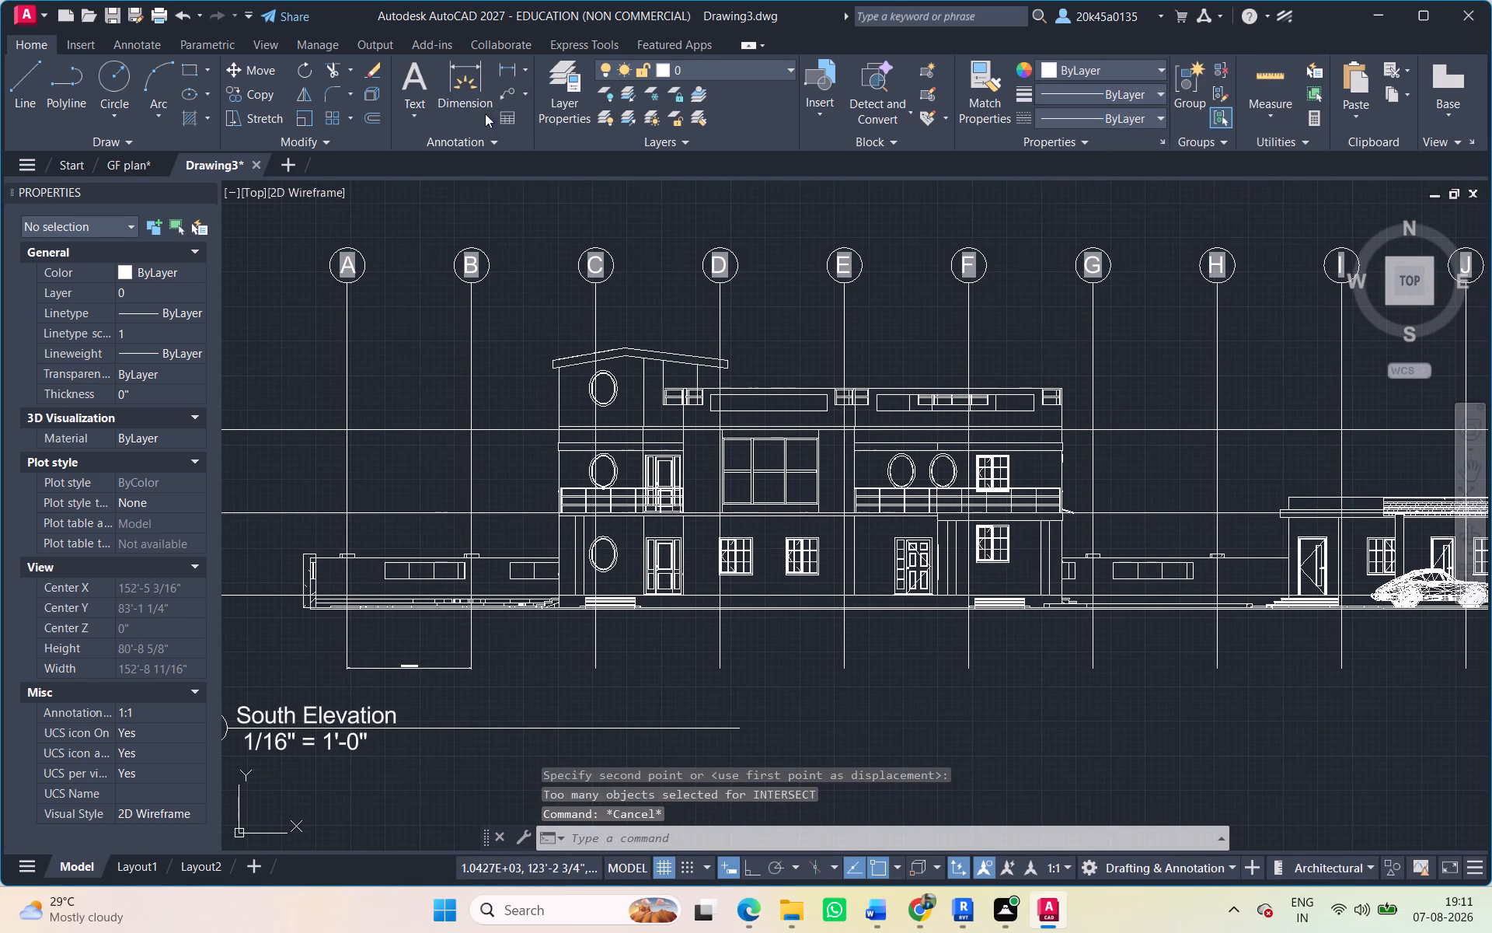
left_click(497, 68)
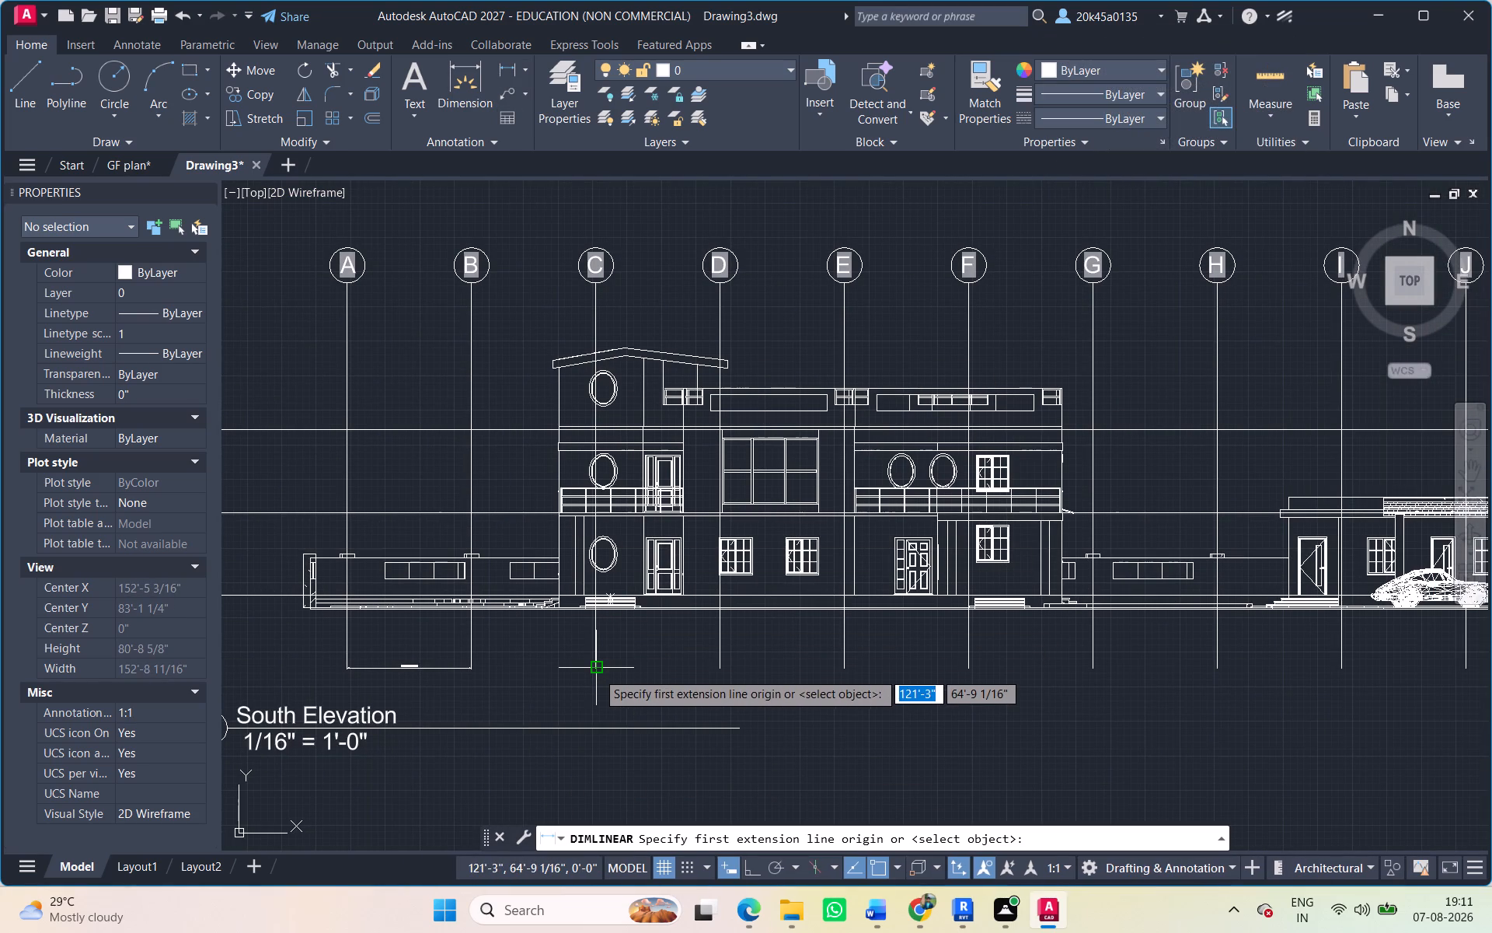
left_click(596, 674)
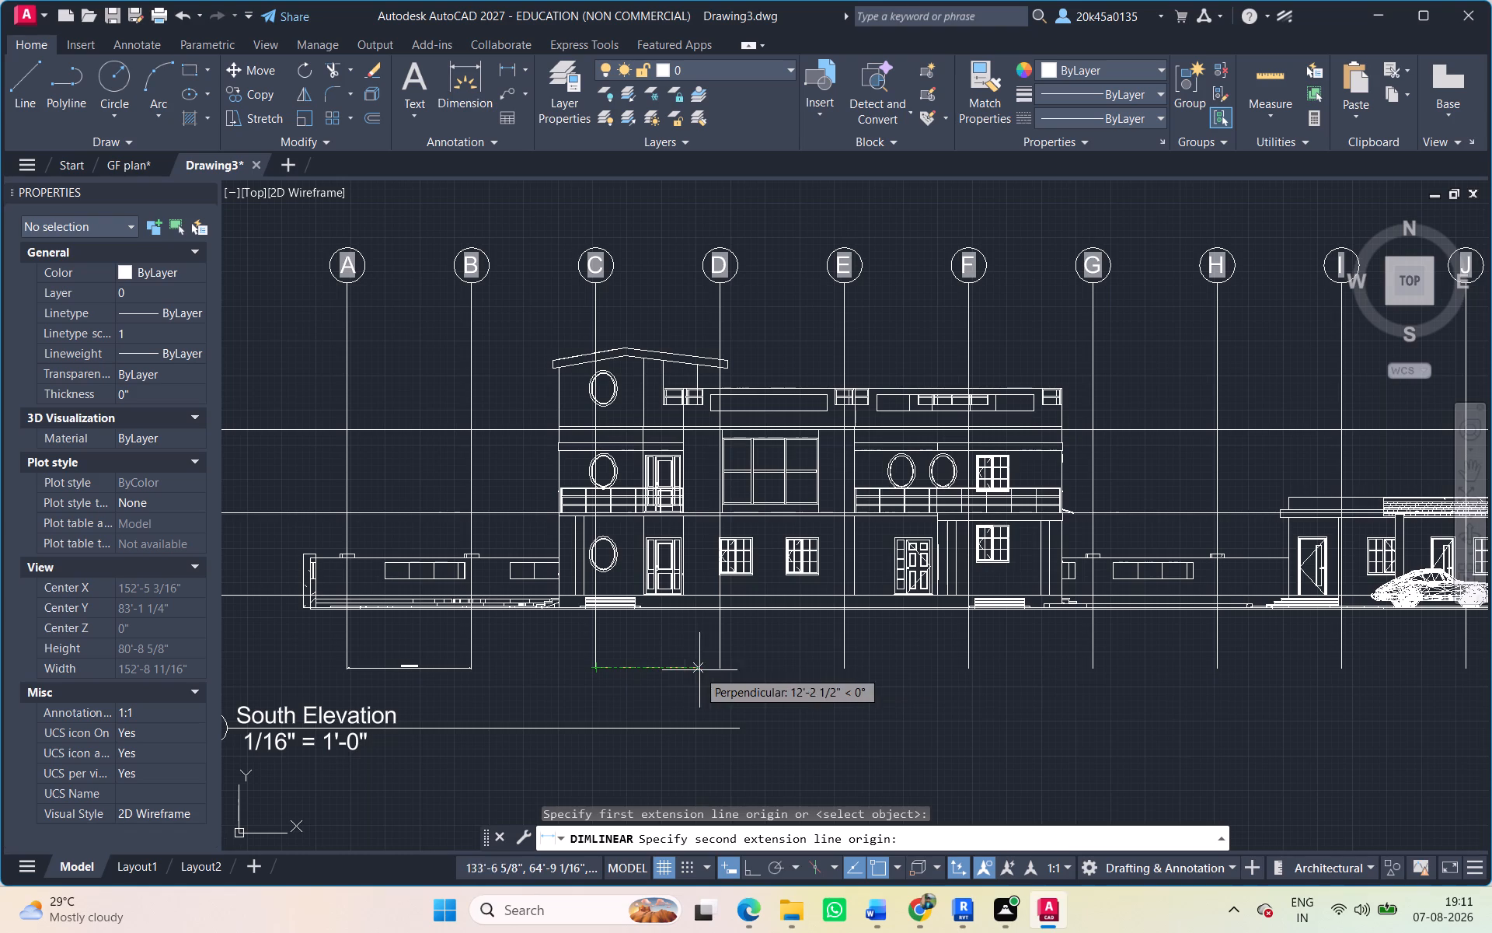
left_click(720, 667)
scroll(657, 666, "up", 7)
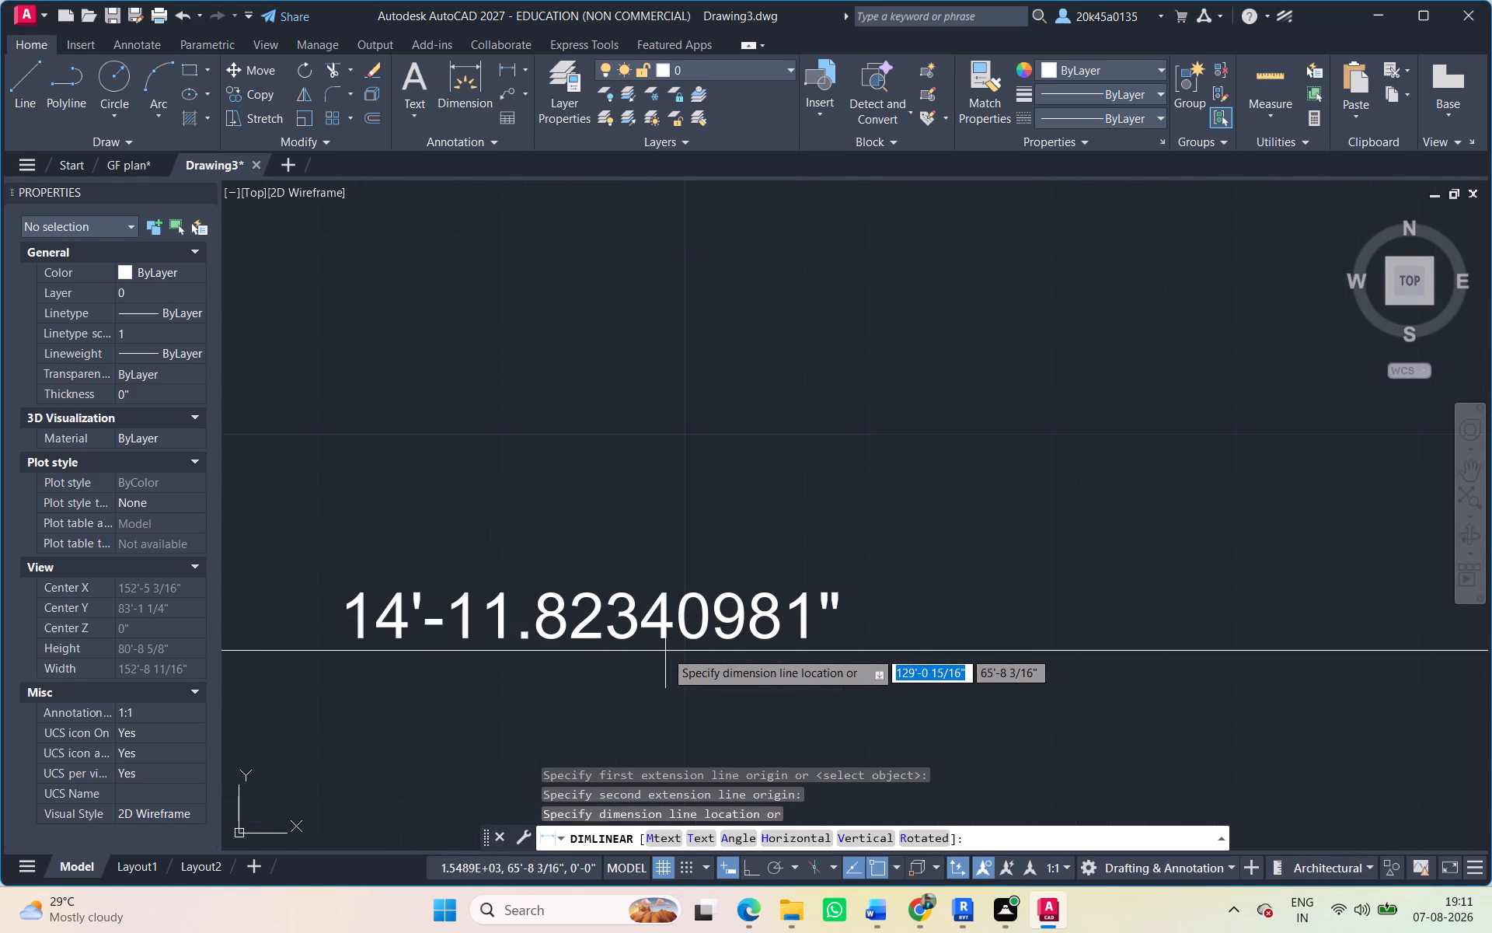
scroll(665, 651, "down", 1)
scroll(665, 651, "up", 1)
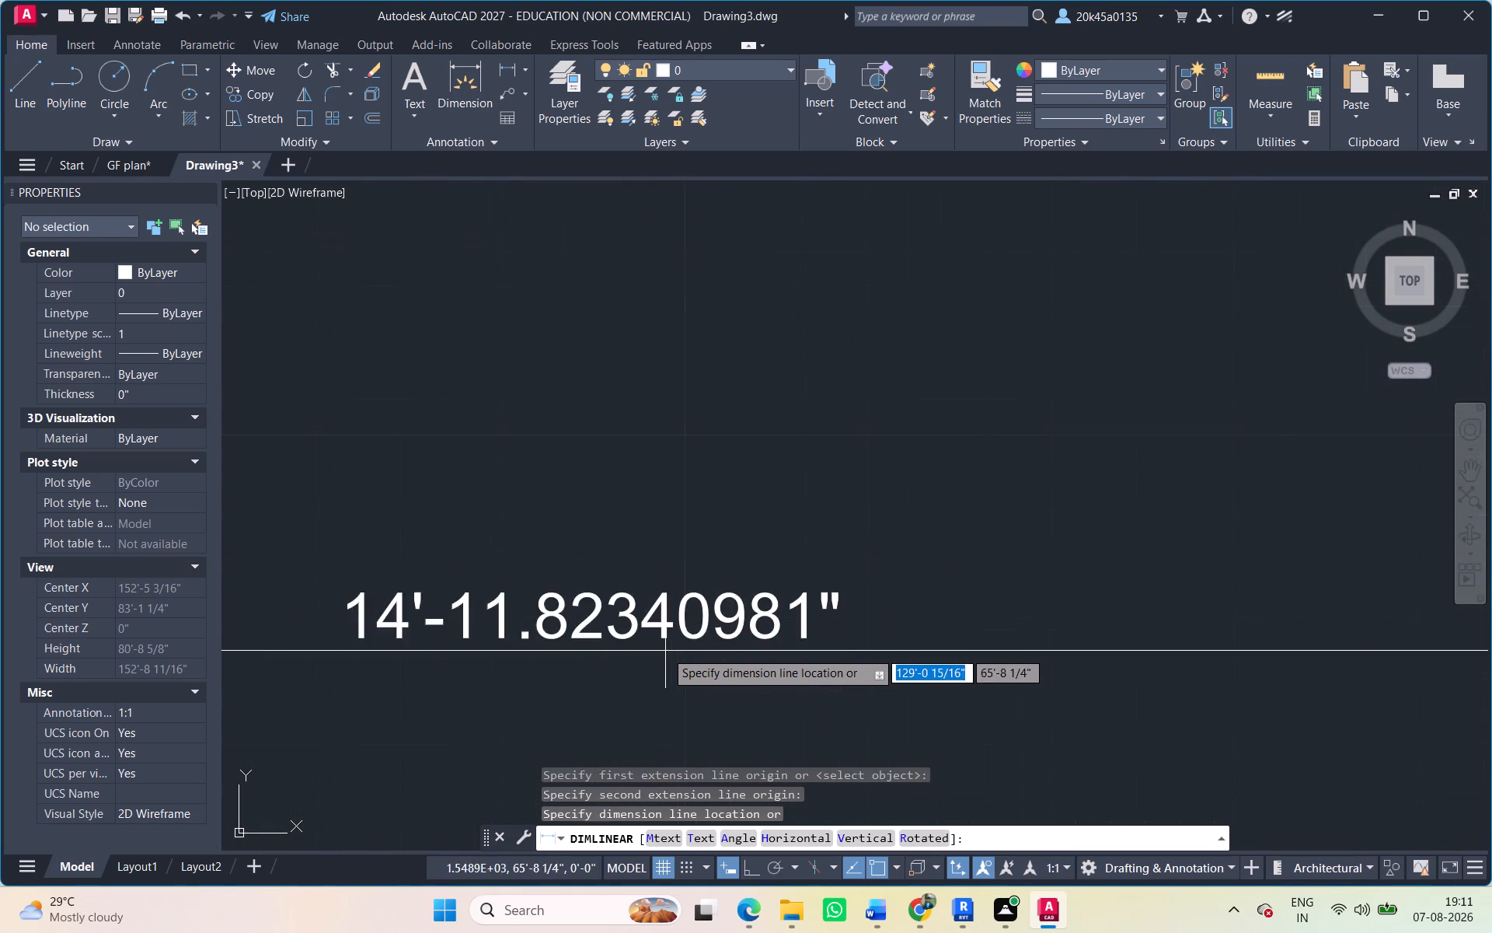
scroll(665, 651, "up", 1)
middle_click_drag(665, 651, 678, 650)
left_click(663, 658)
Examine the dimension between grid lines C and D of the South Elevation.
scroll(707, 637, "down", 3)
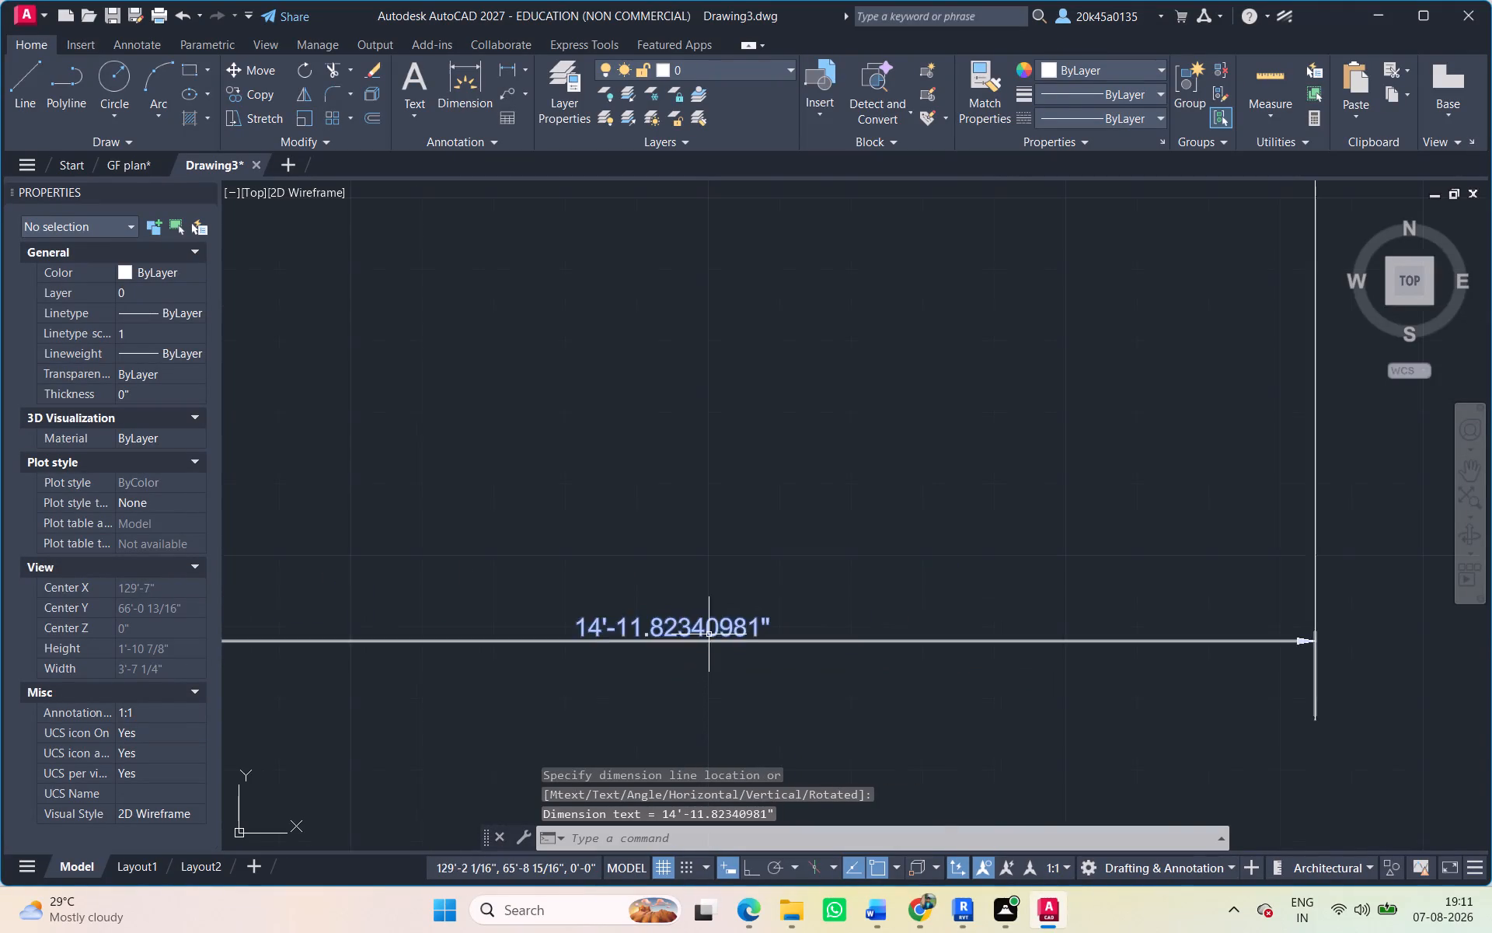
middle_click_drag(709, 634, 836, 576)
scroll(836, 570, "up", 3)
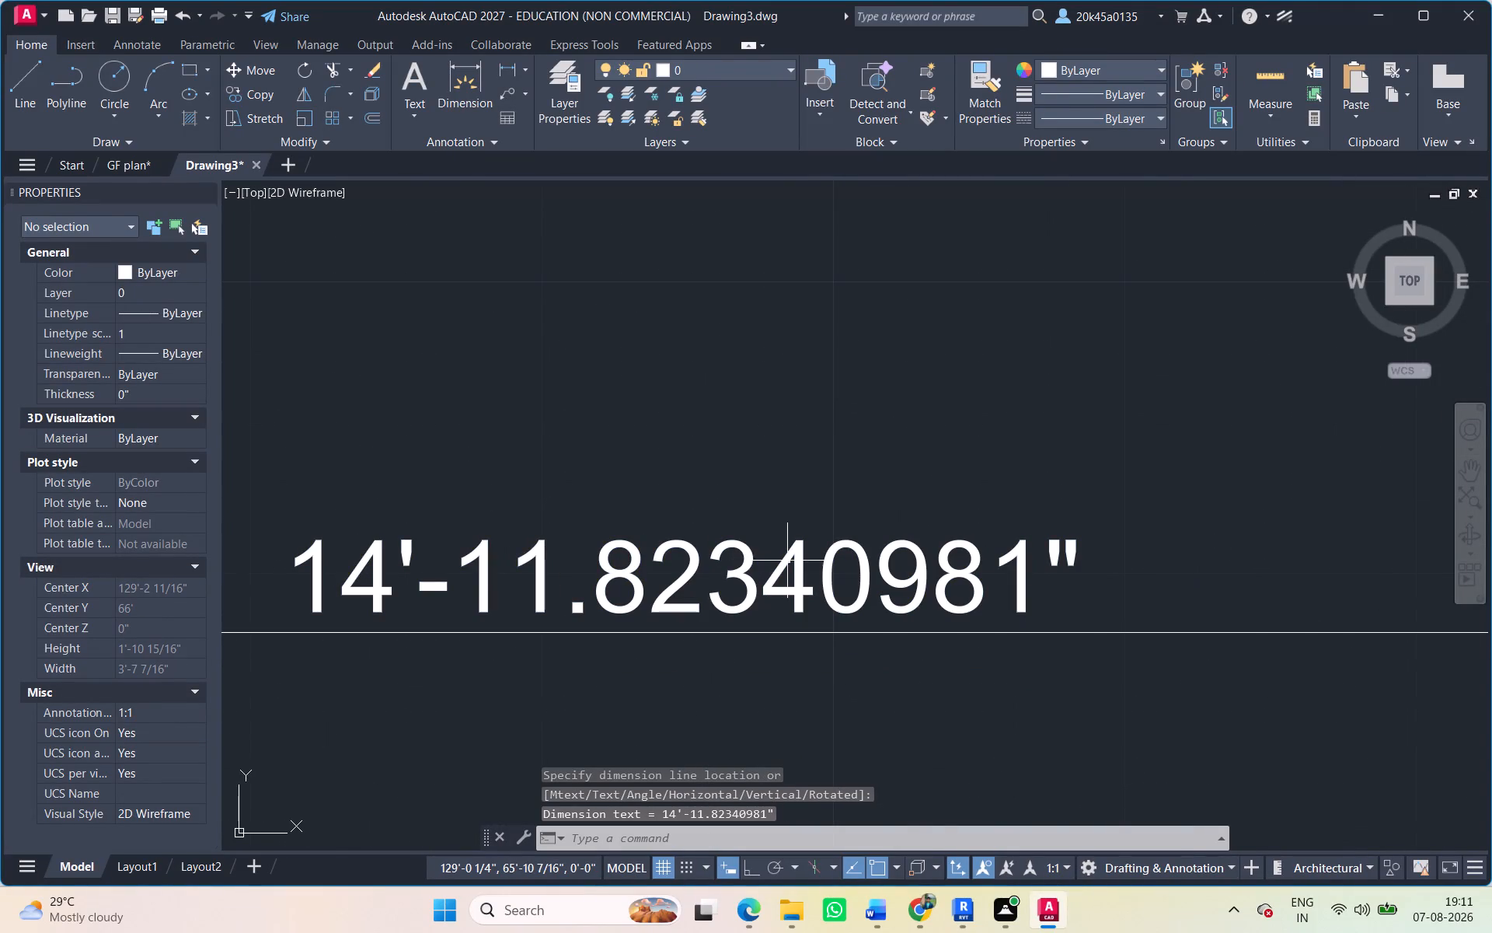
left_click(789, 561)
scroll(838, 565, "down", 4)
middle_click(838, 565)
scroll(839, 566, "down", 3)
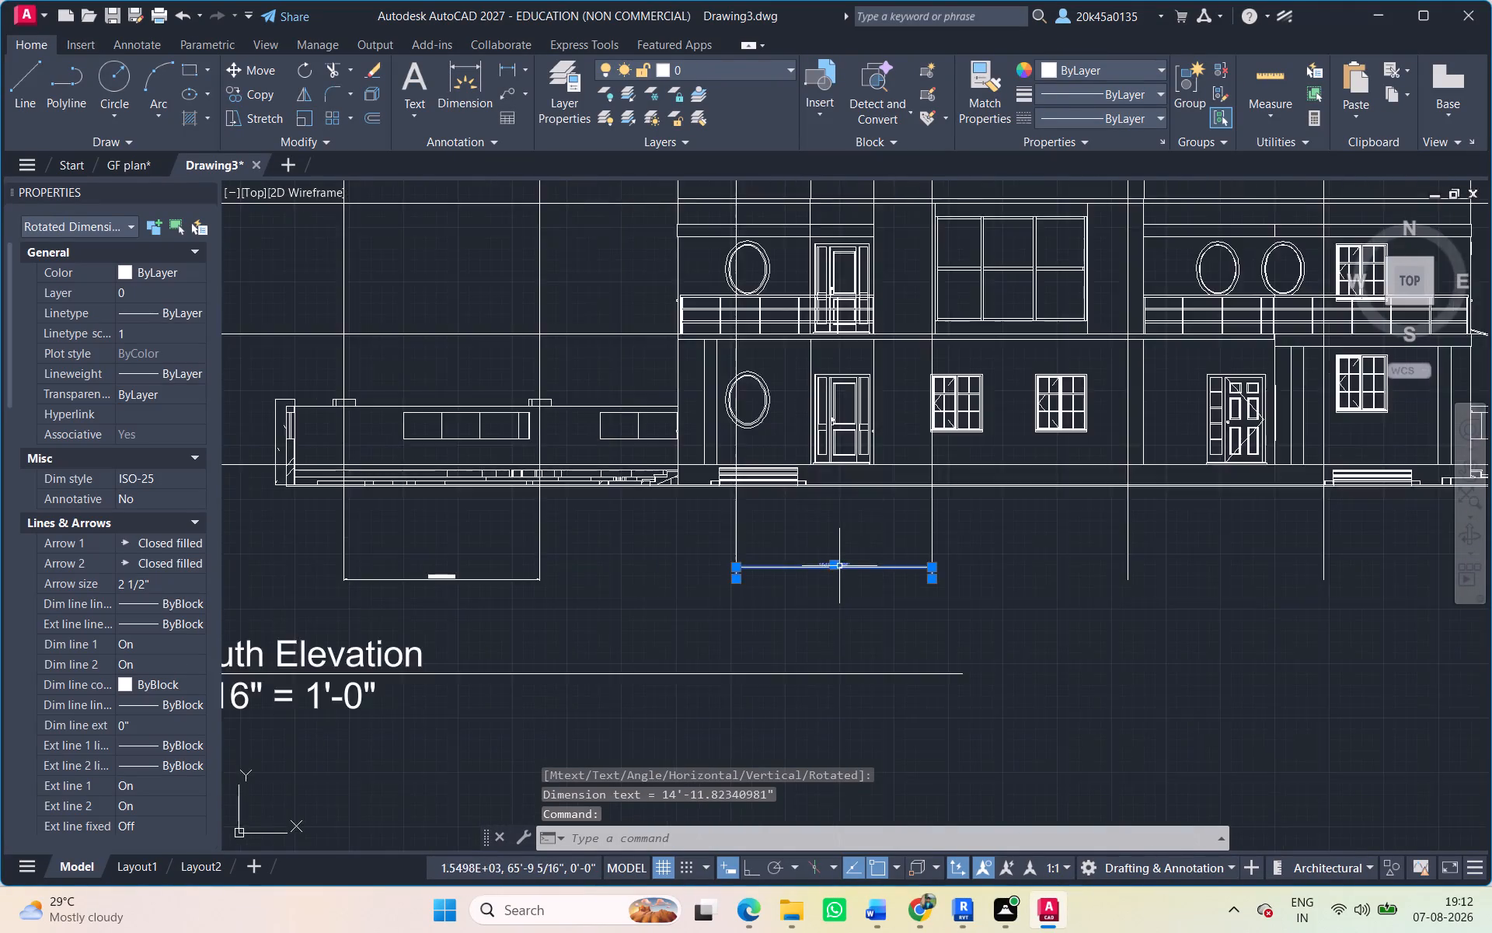
scroll(839, 566, "up", 3)
key("Escape")
scroll(791, 566, "up", 4)
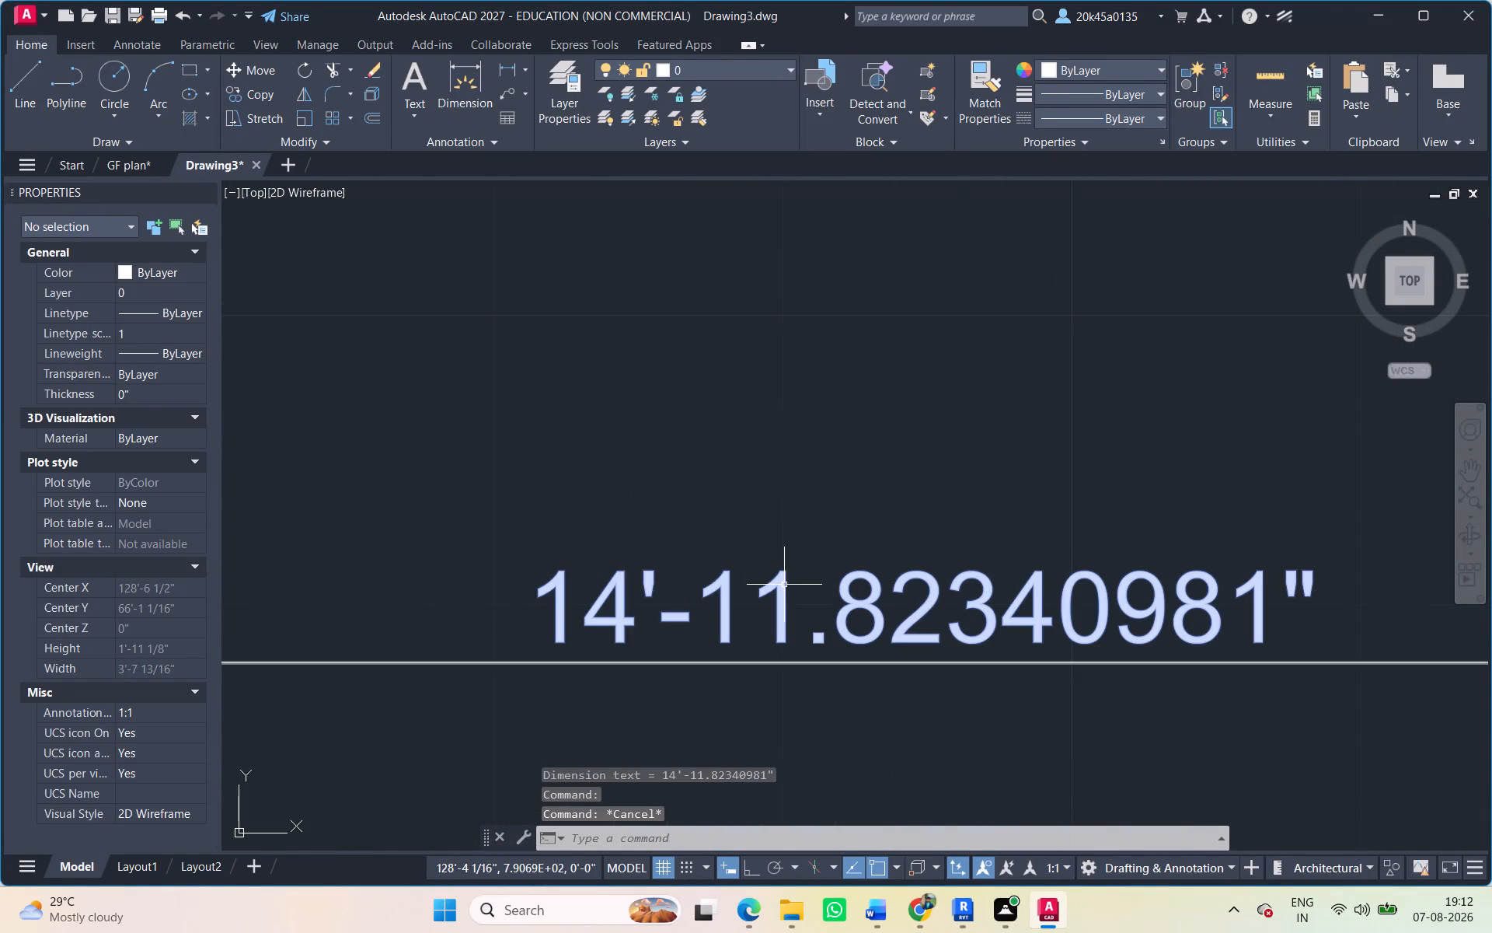
Copy the text value of the dimension between grid lines C and D, leaving the dimension text unedited.
left_click(783, 589)
double_click(783, 589)
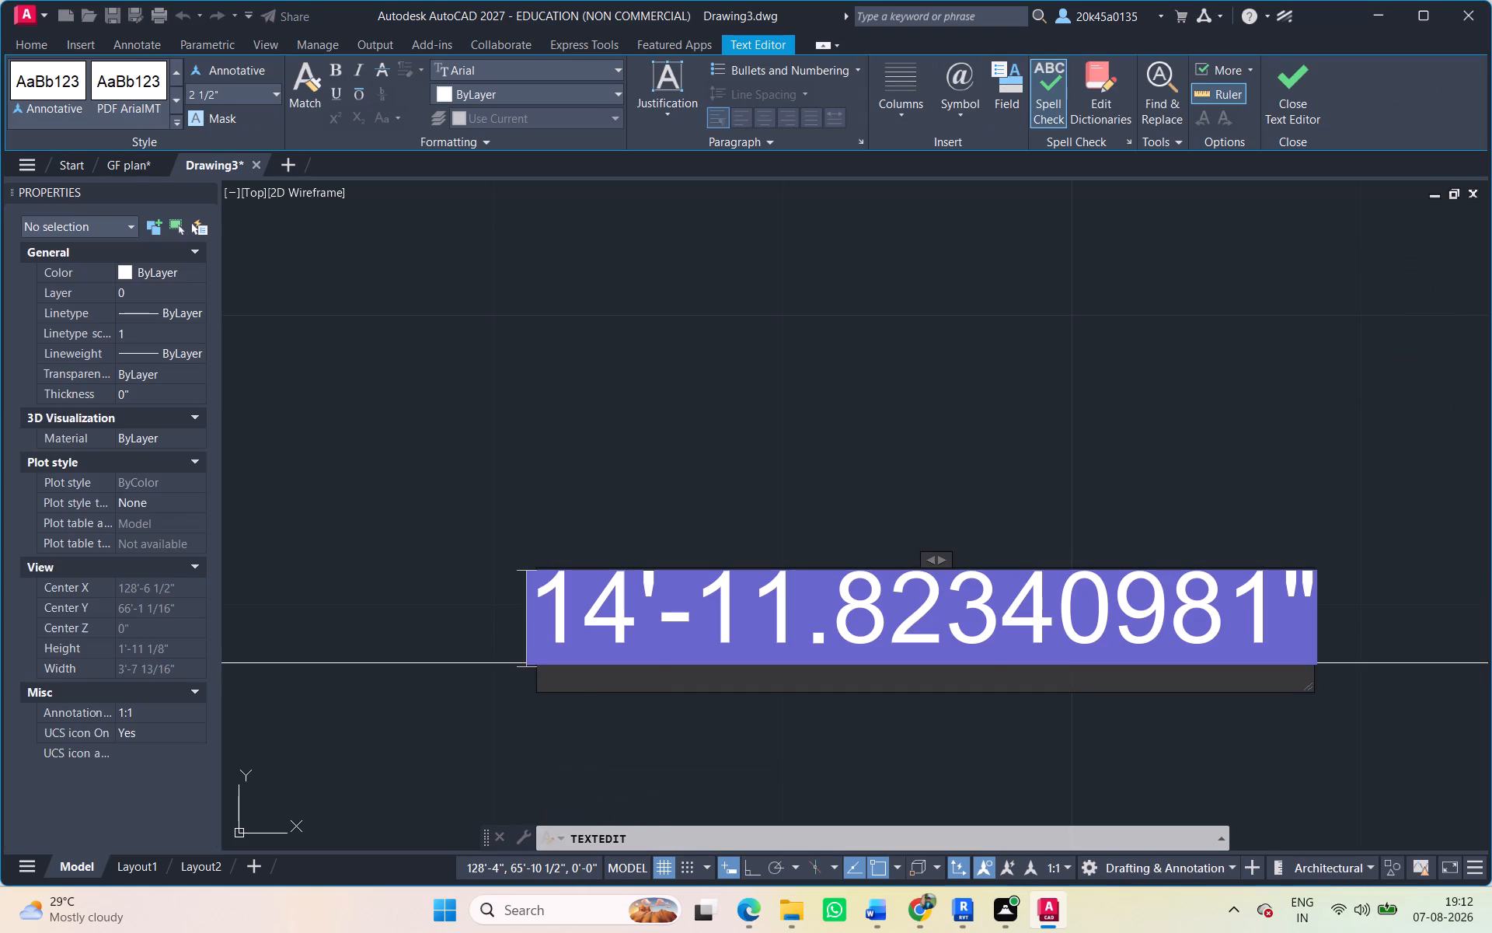
key("ctrl+a")
key("ctrl+c")
scroll(993, 594, "down", 10)
middle_click_drag(817, 595, 705, 633)
scroll(546, 483, "down", 1)
middle_click_drag(546, 494, 531, 606)
key("Escape")
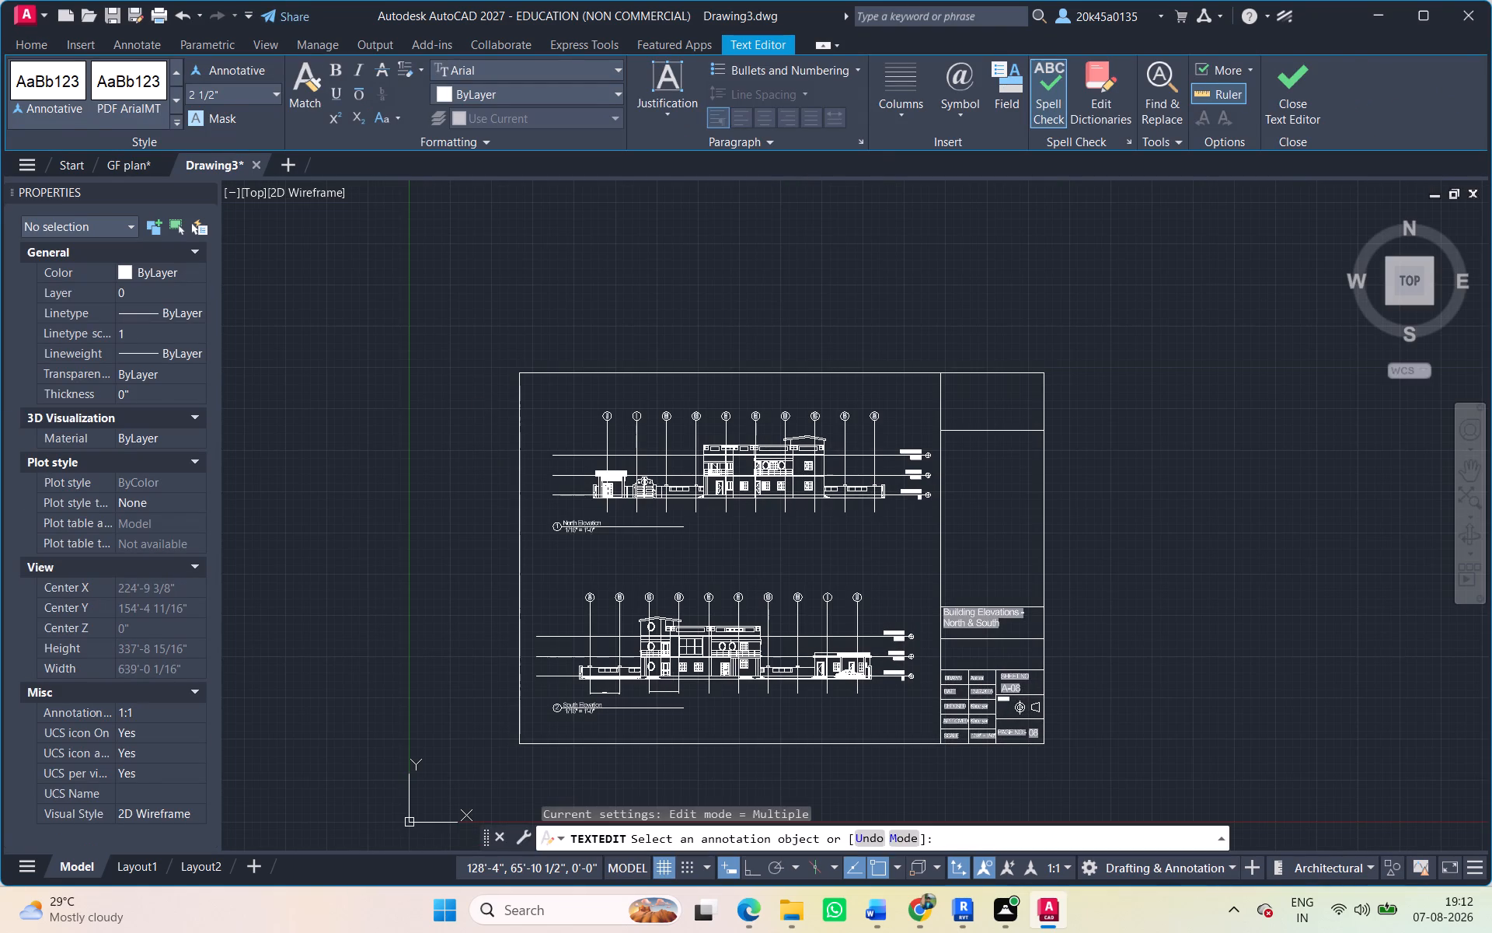
key("Escape")
Scale the whole sheet by reference, with 14'-11.82340981" as the reference length and 15'0" as the new length.
left_click(458, 353)
left_click(1077, 757)
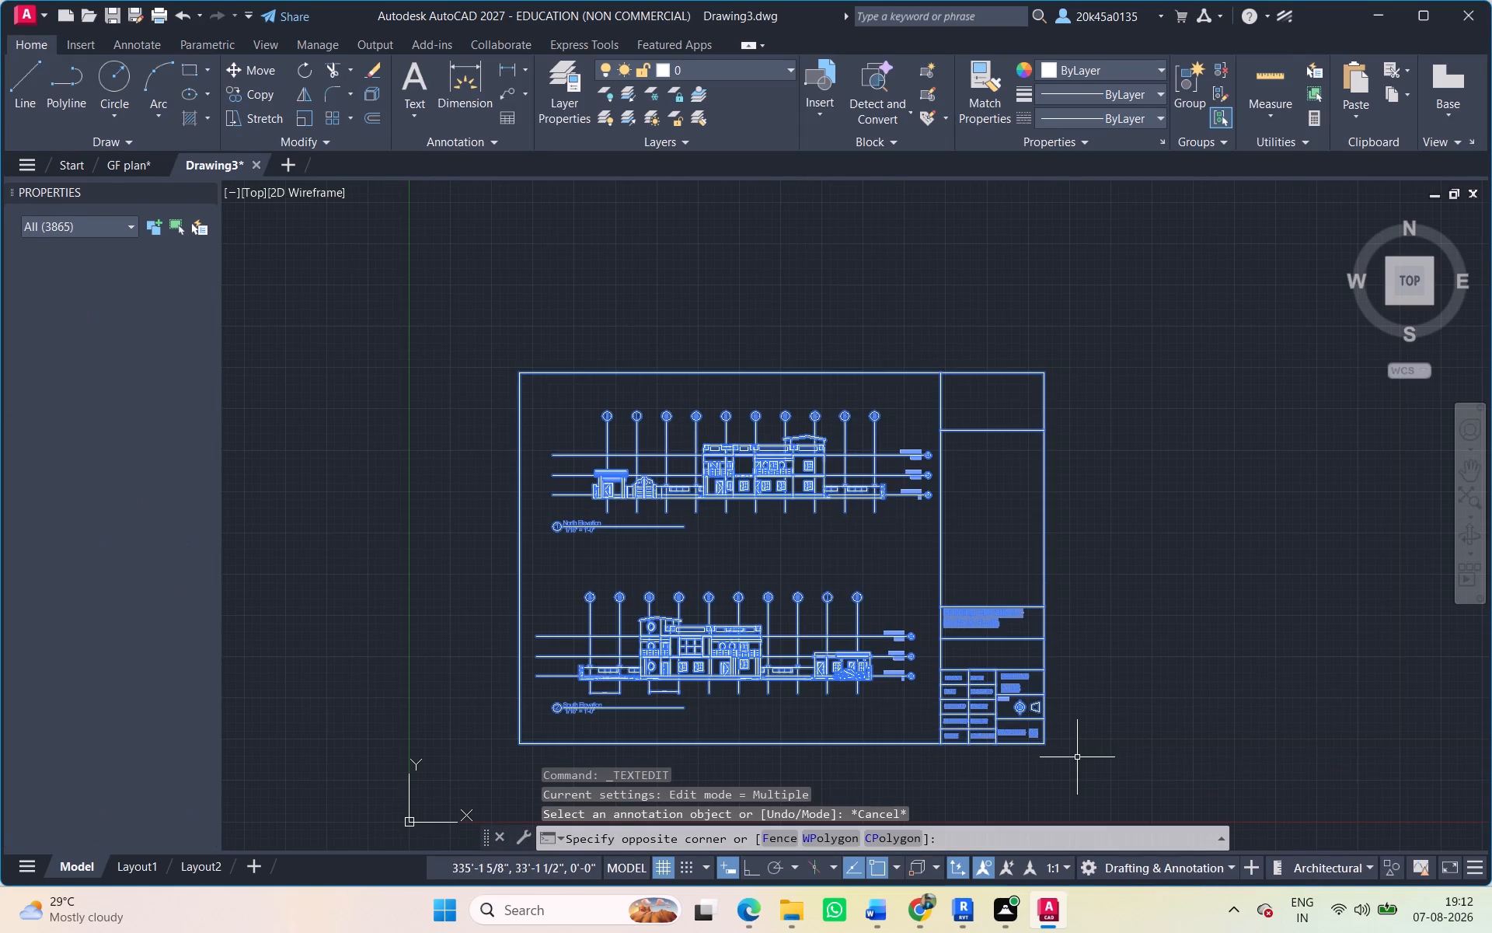
middle_click_drag(963, 696, 871, 582)
type("sc")
key("space")
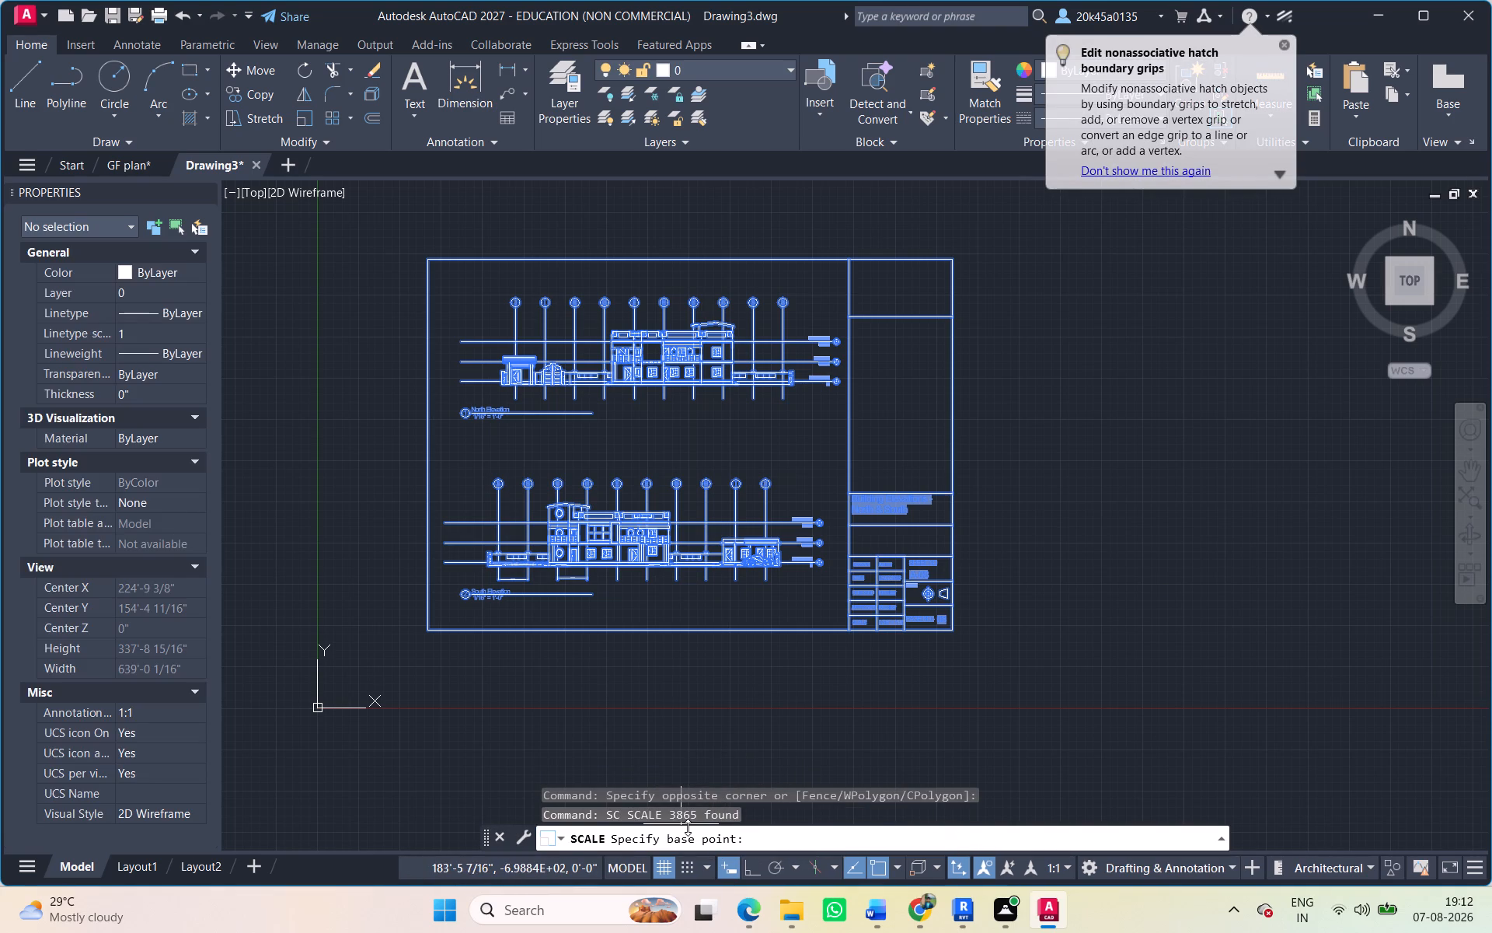
left_click(485, 494)
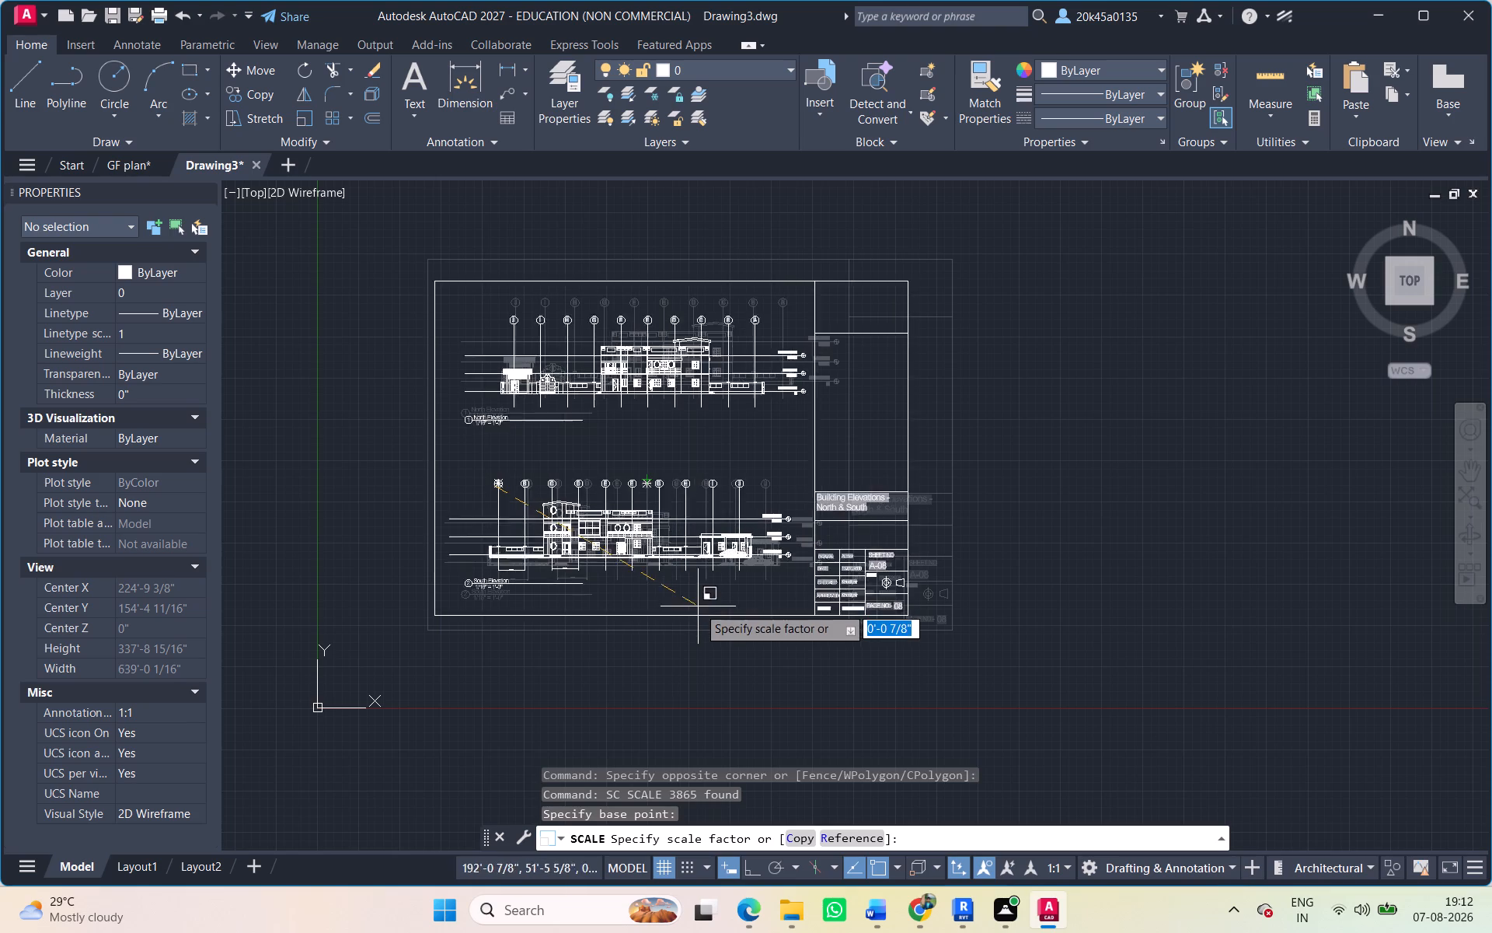
left_click(869, 841)
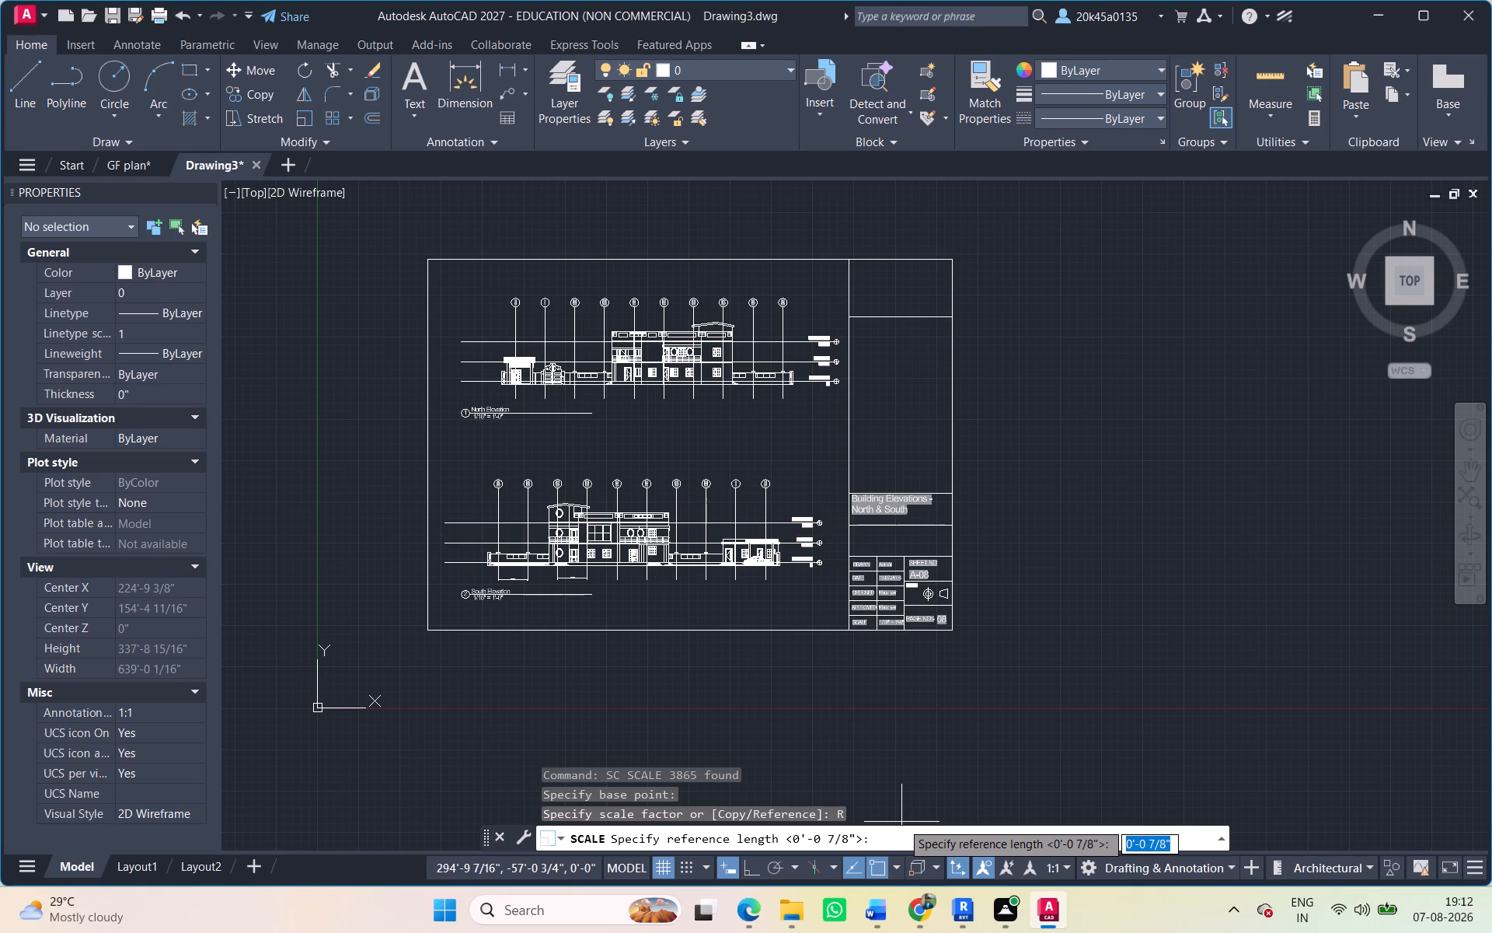
left_click(906, 837)
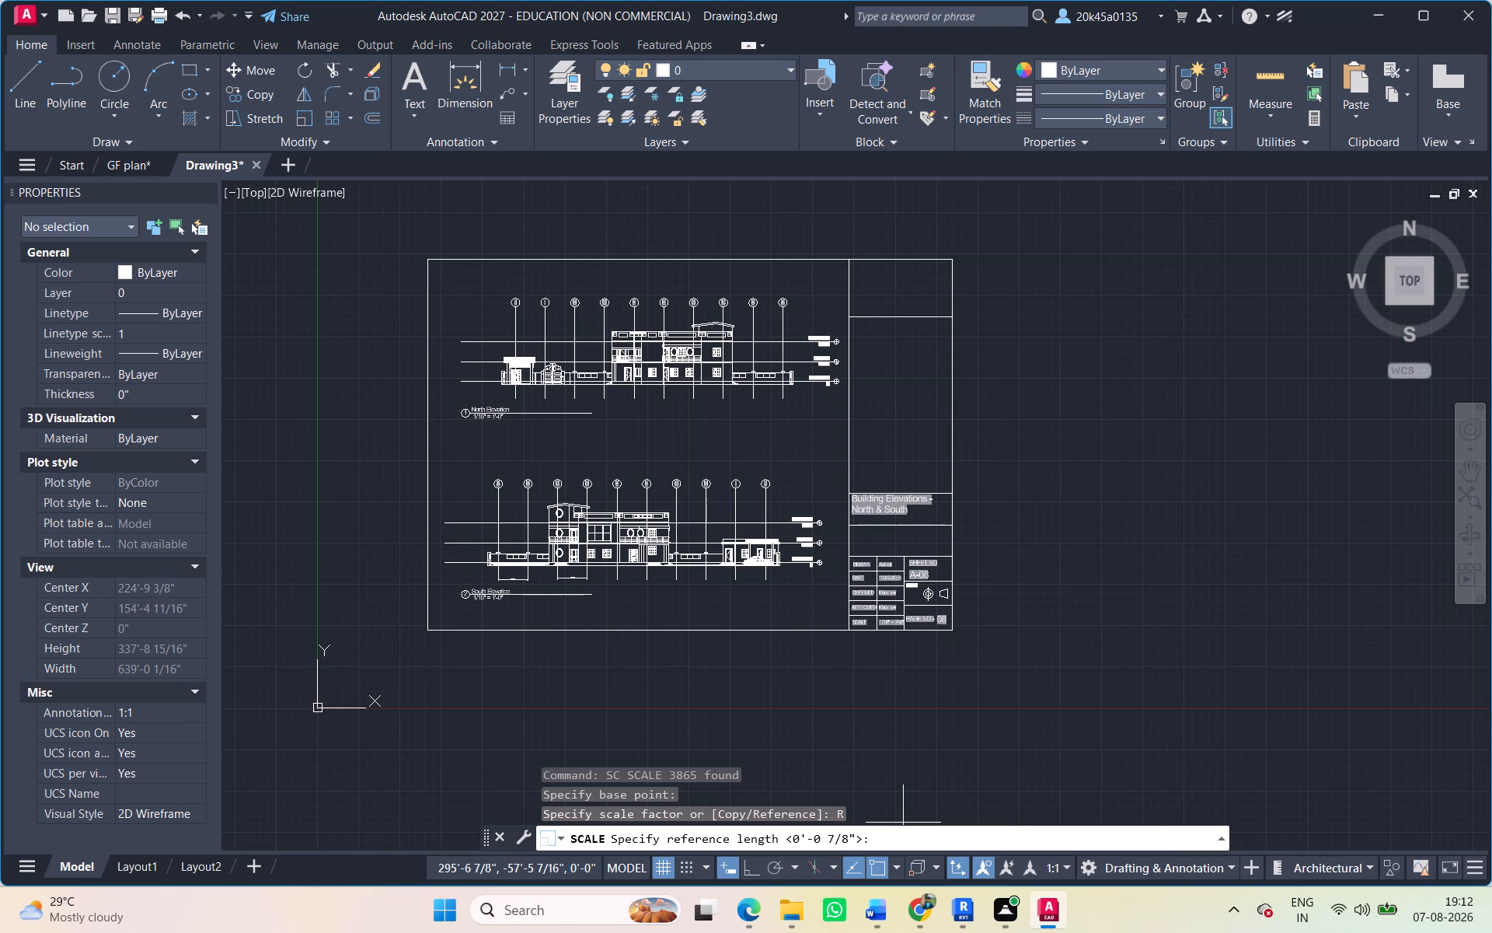
key("ctrl+v")
key("Return")
type("15")
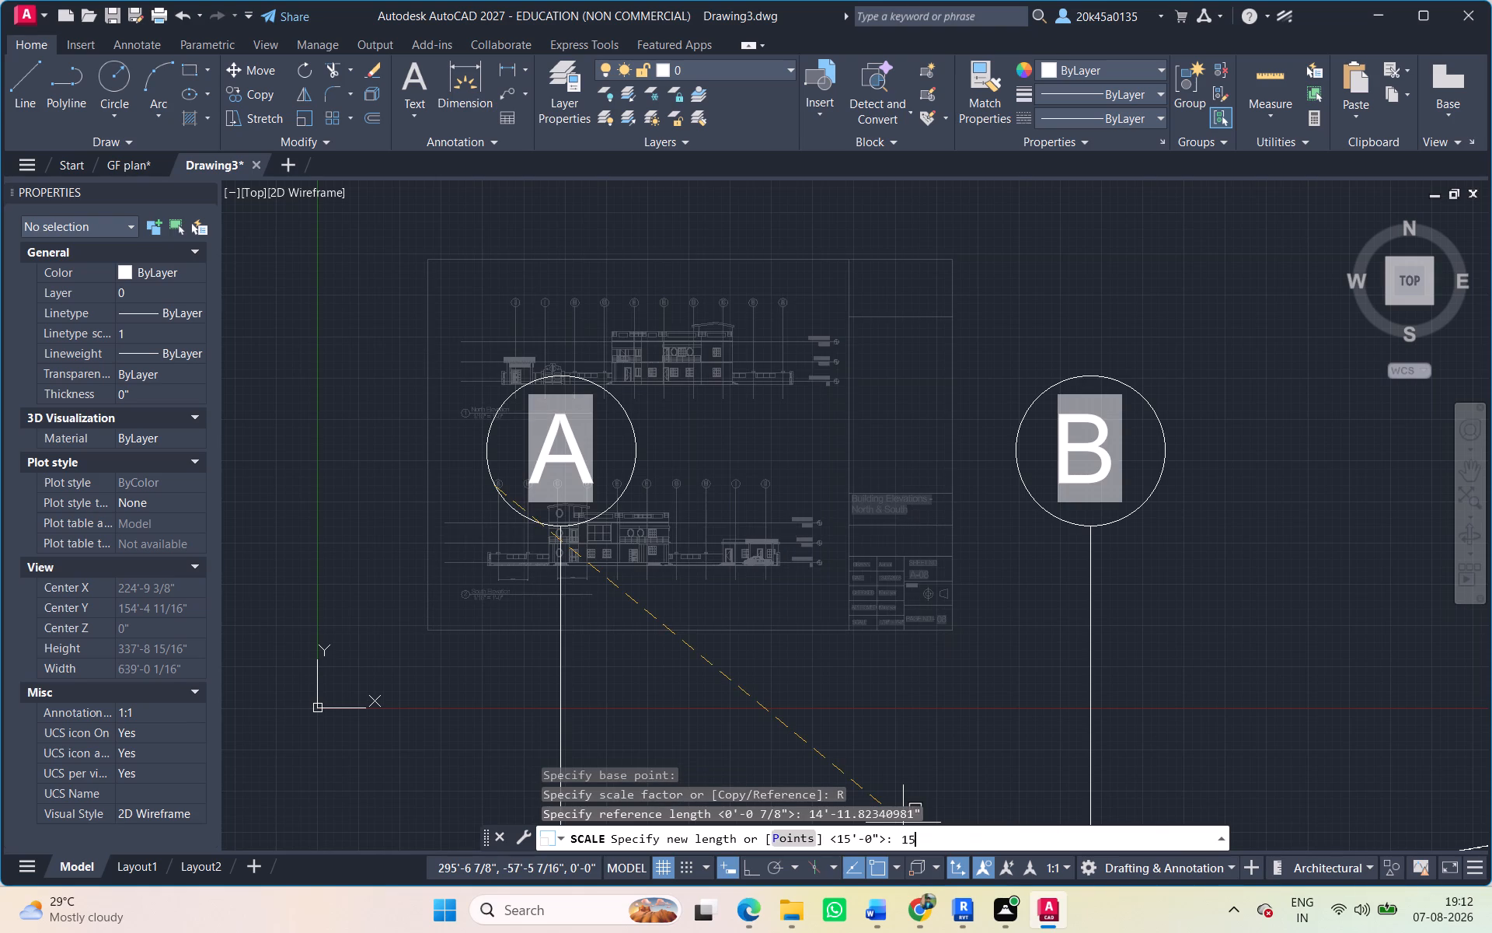
key("apostrophe")
type("0\"")
key("Return")
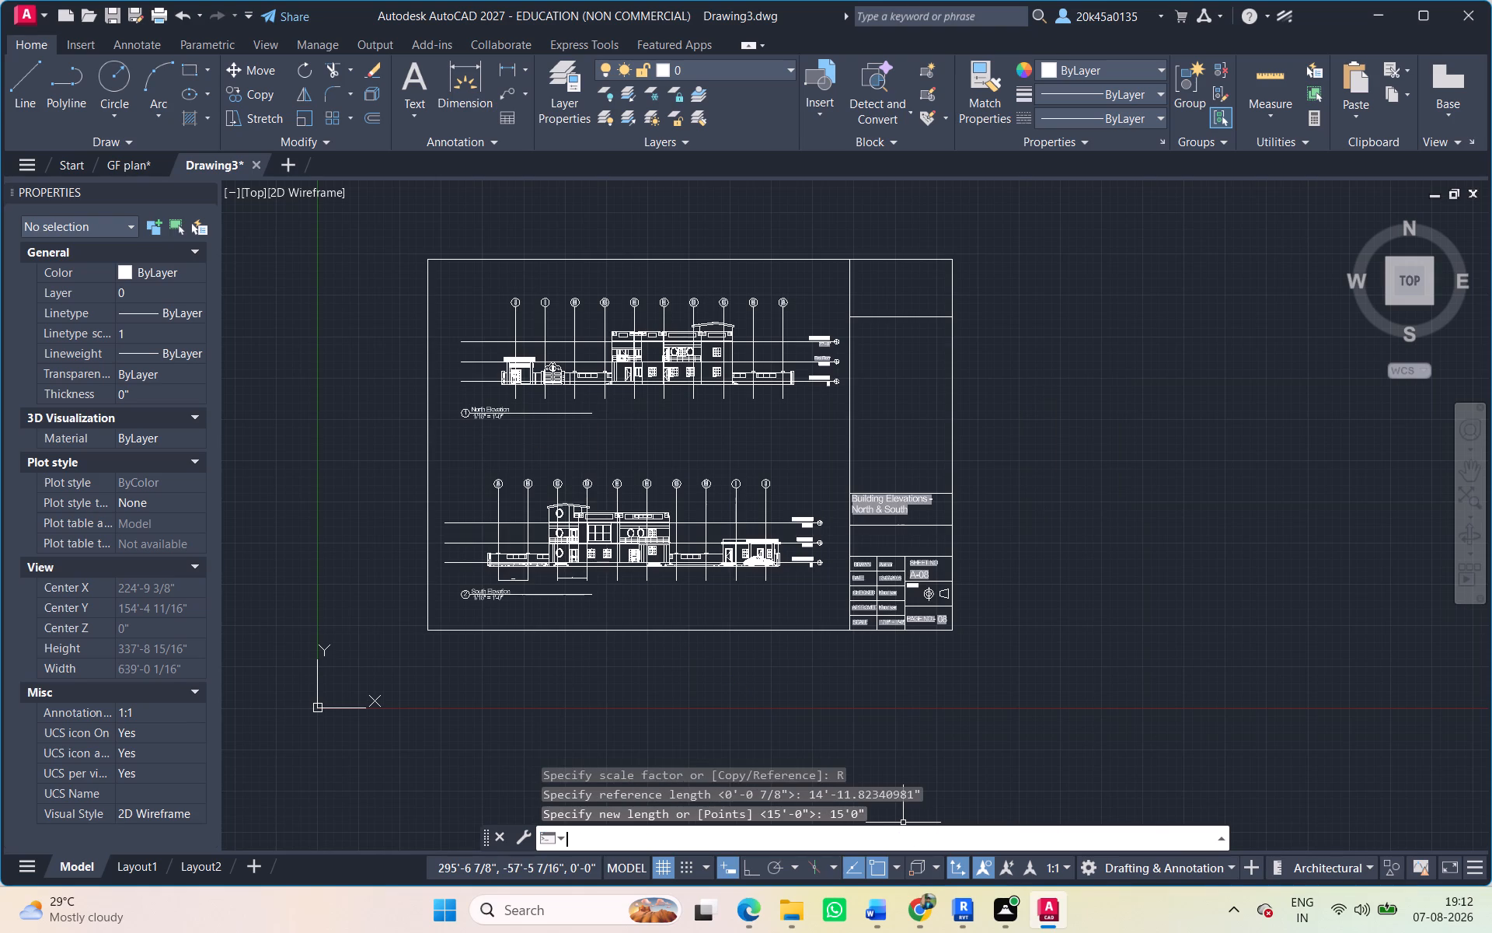
Measure the spacing between the lower ends of grid lines D and E of the South Elevation with a linear dimension.
scroll(588, 568, "up", 3)
middle_click_drag(588, 568, 528, 603)
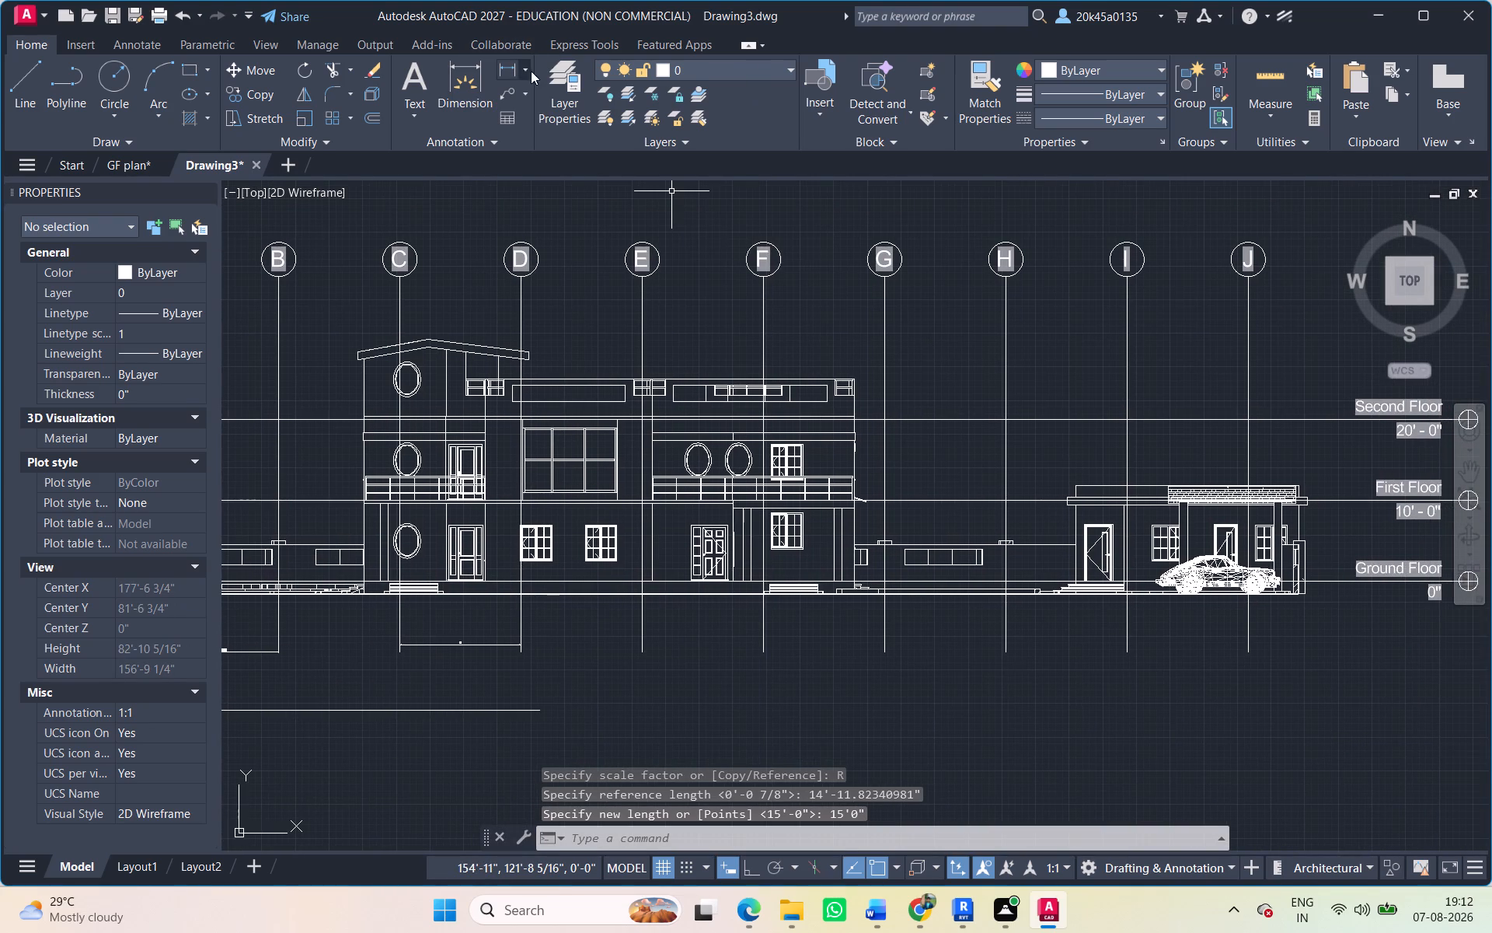
left_click(511, 63)
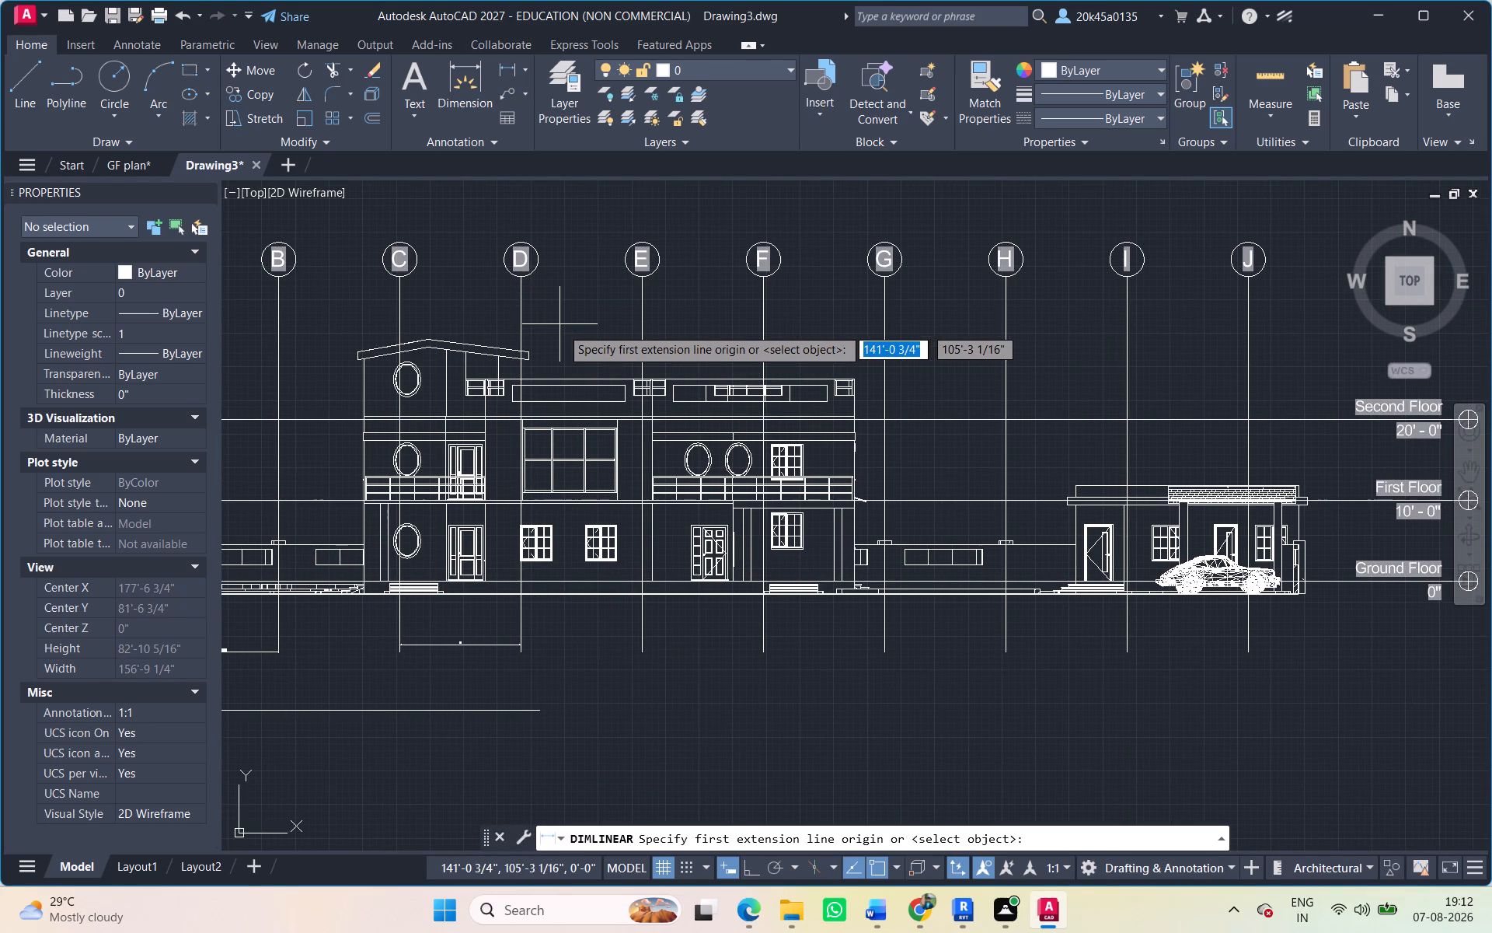
scroll(506, 568, "up", 1)
scroll(525, 683, "up", 2)
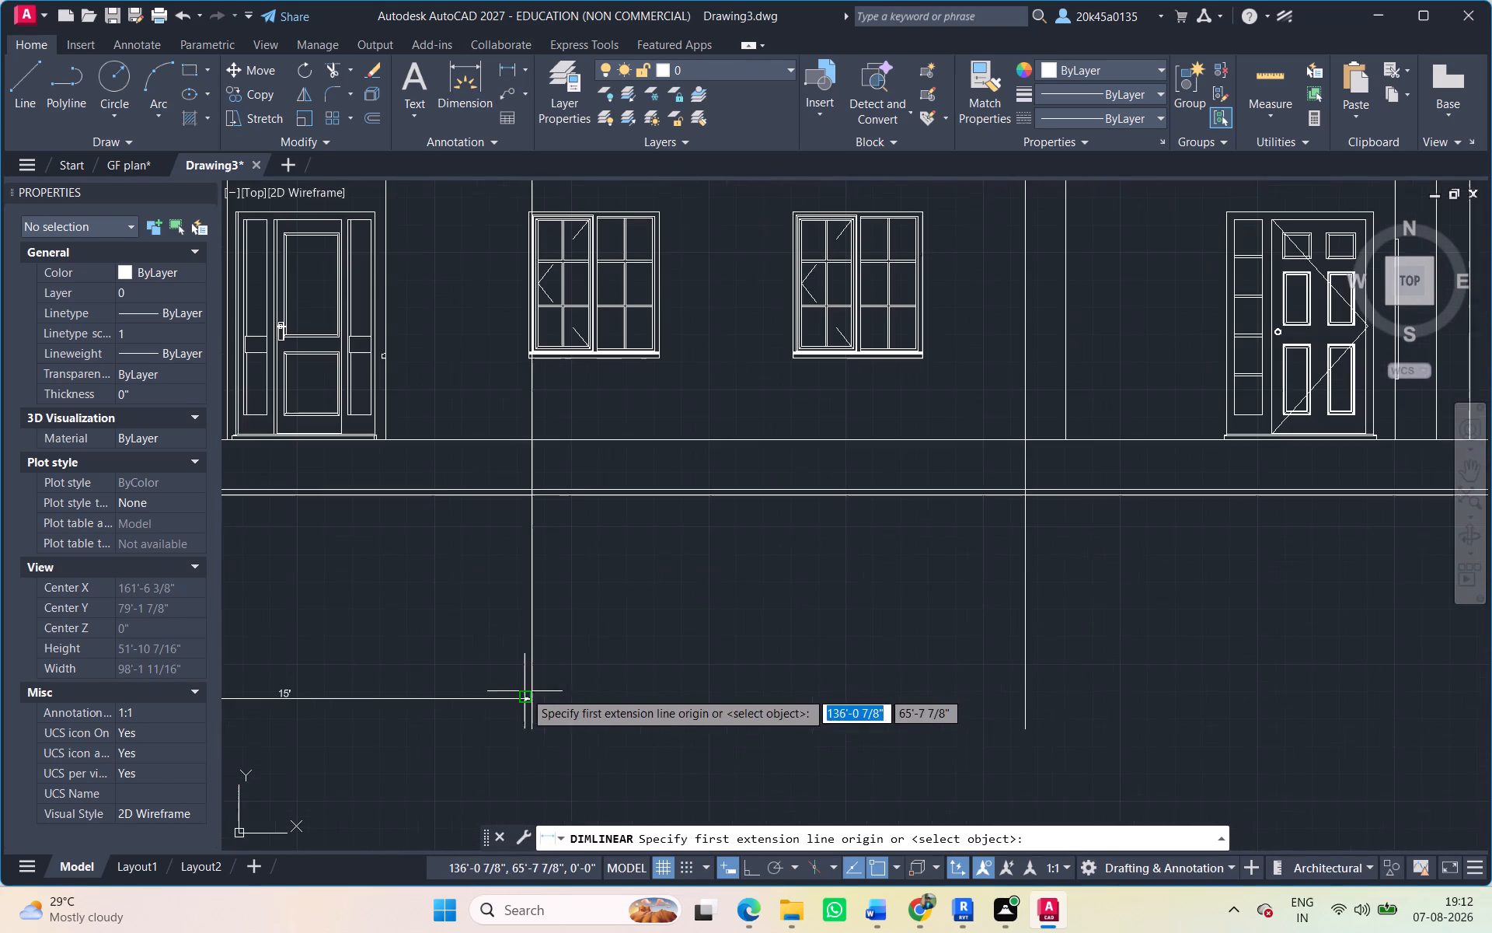
left_click(529, 729)
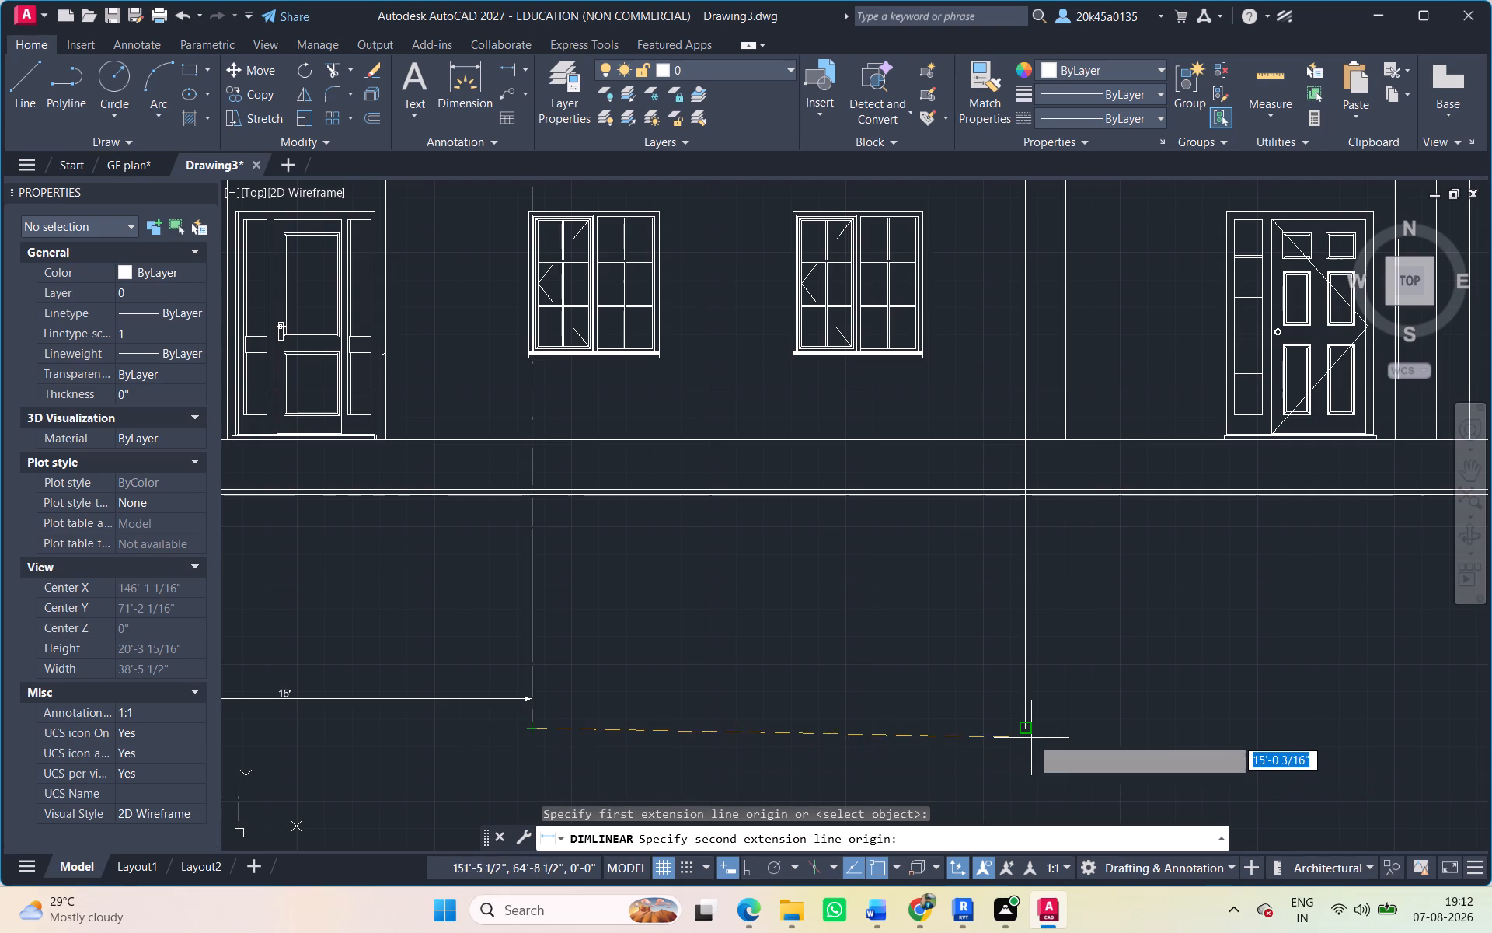
left_click(1027, 731)
scroll(780, 684, "up", 3)
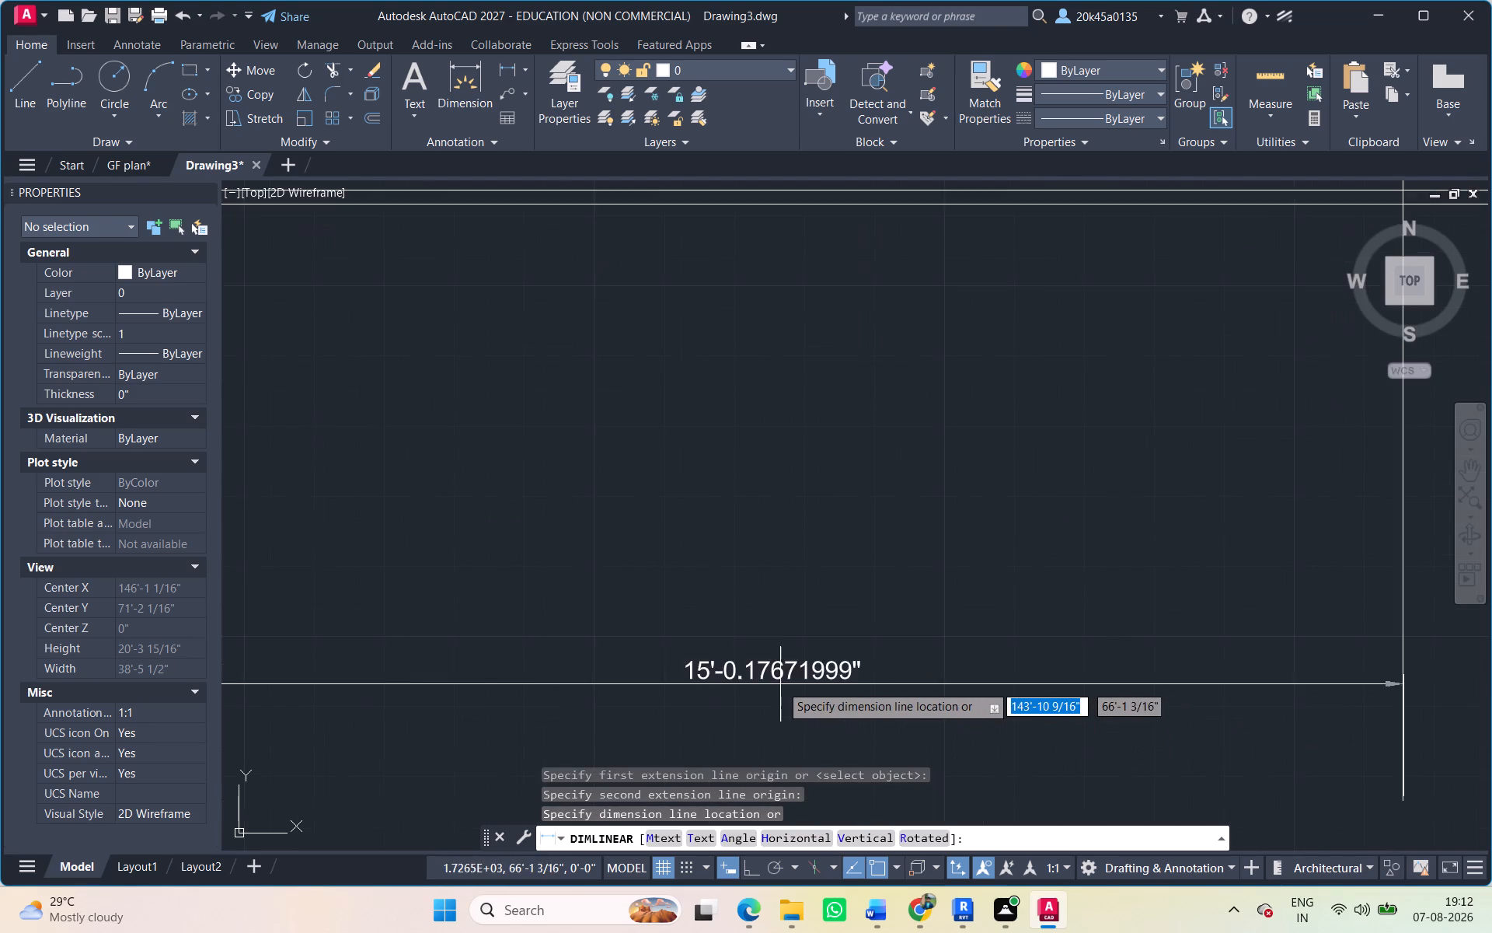
scroll(780, 684, "down", 4)
key("Escape")
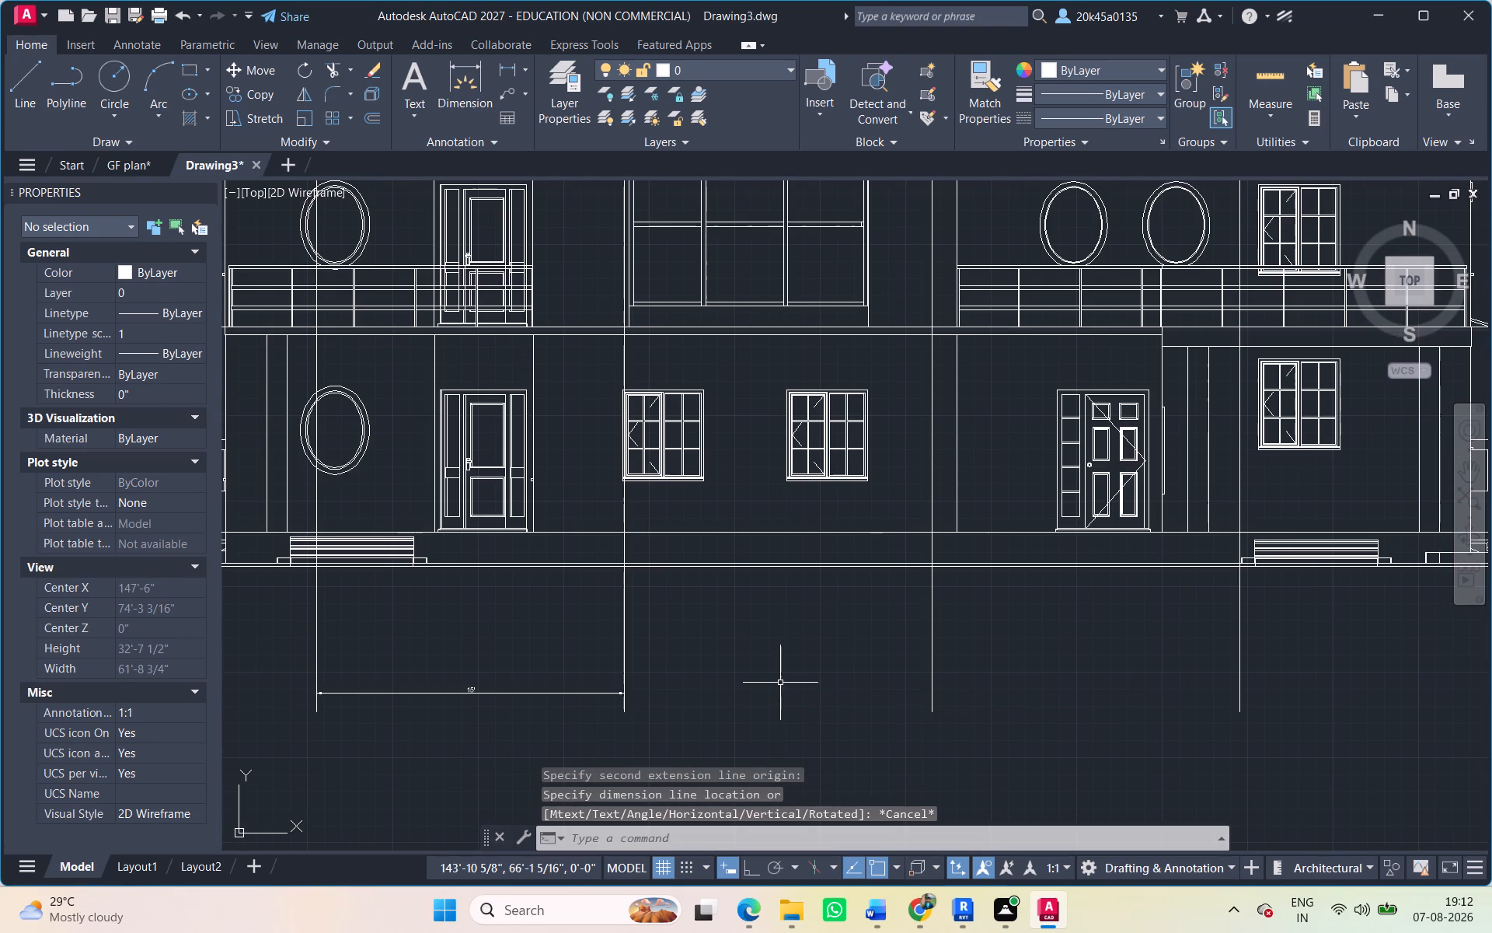
With Ortho on, measure the vertical gap between the First Floor level line and the slab underside between grids C and D of the South Elevation.
middle_click_drag(755, 622, 832, 723)
scroll(668, 441, "up", 2)
middle_click_drag(680, 456, 640, 618)
scroll(640, 618, "up", 1)
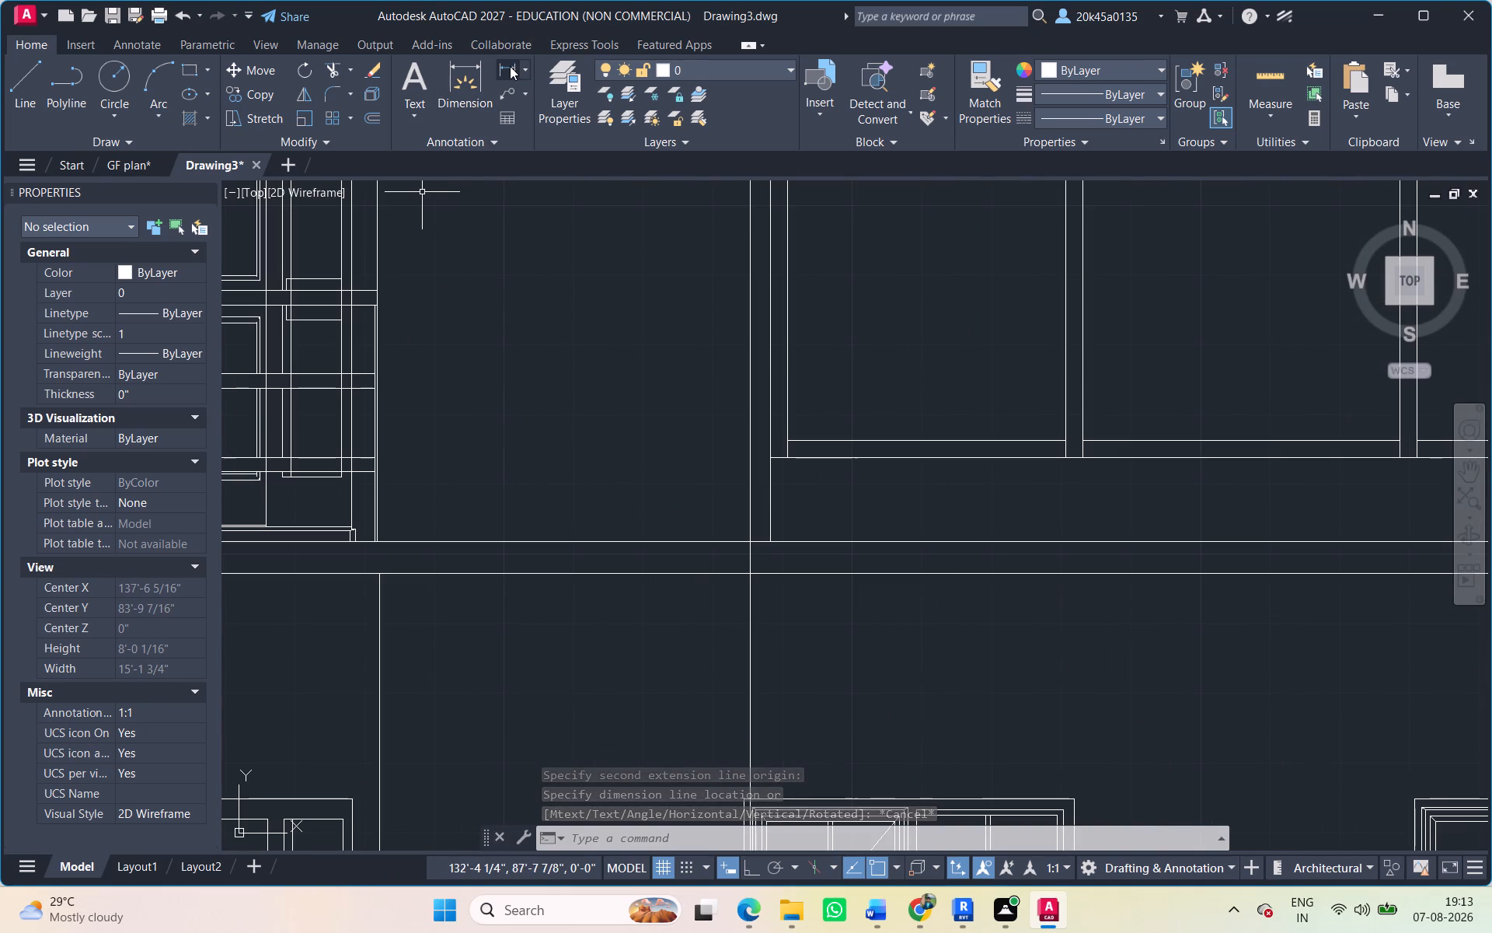
left_click(510, 66)
left_click(378, 578)
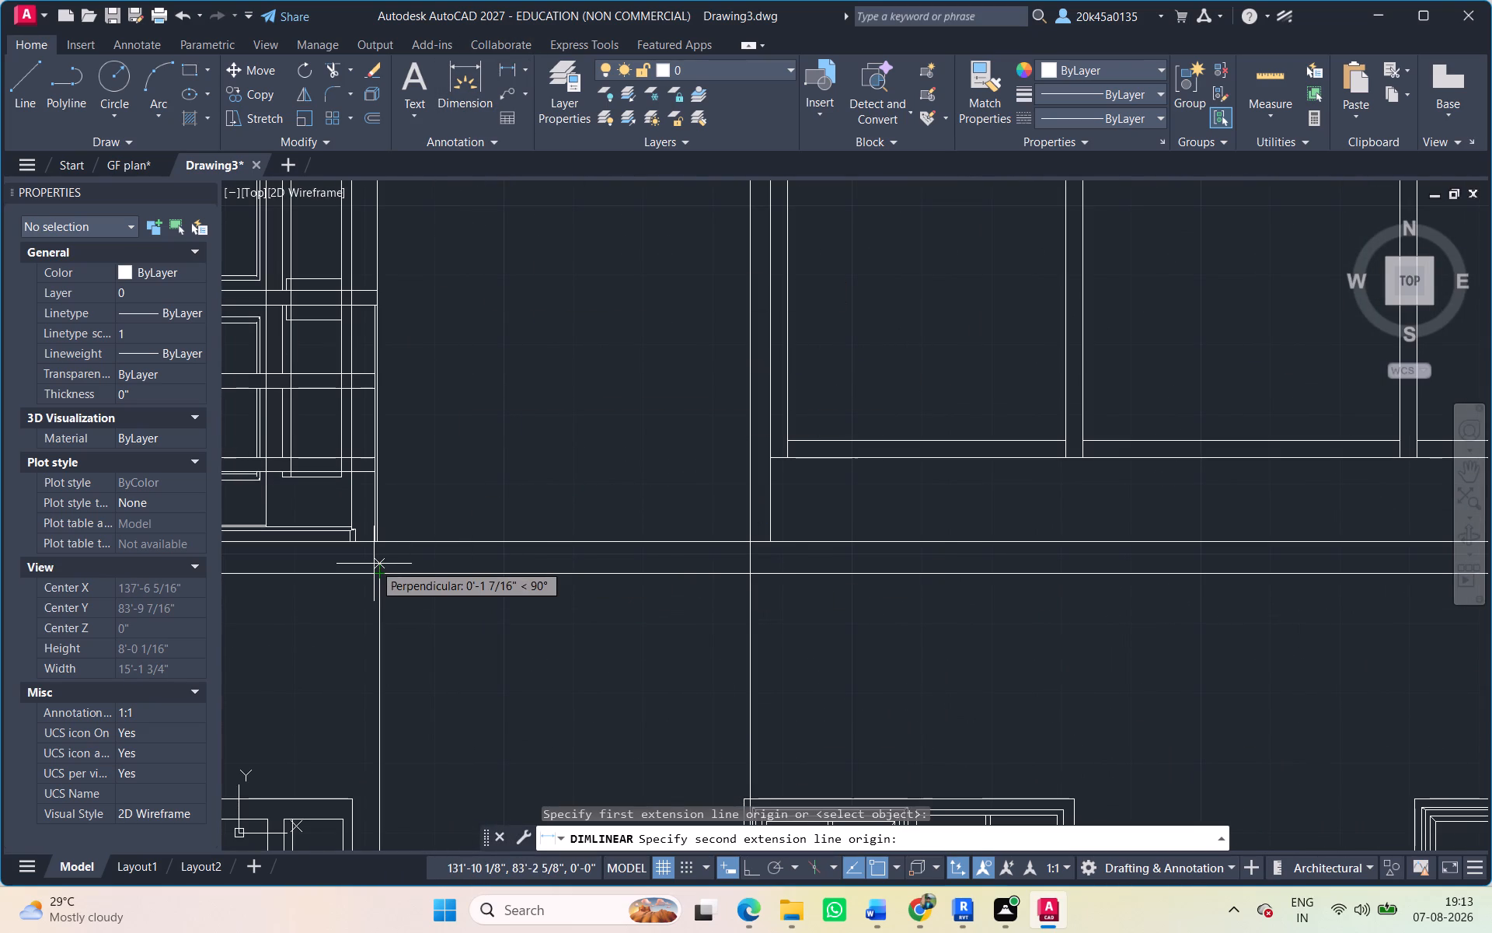
scroll(373, 556, "up", 7)
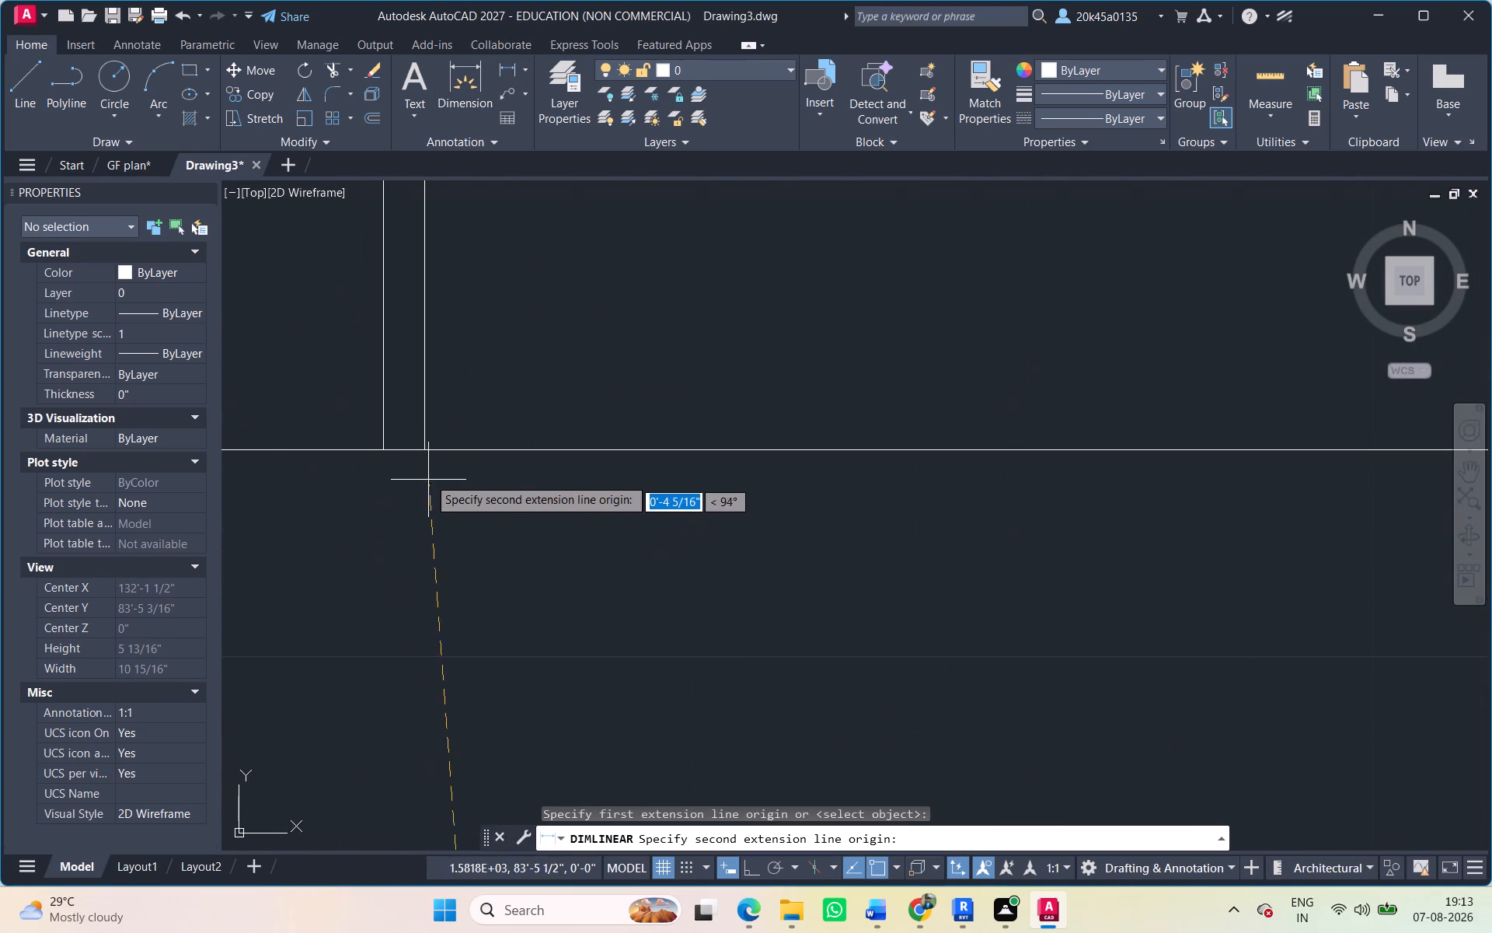
scroll(484, 508, "down", 2)
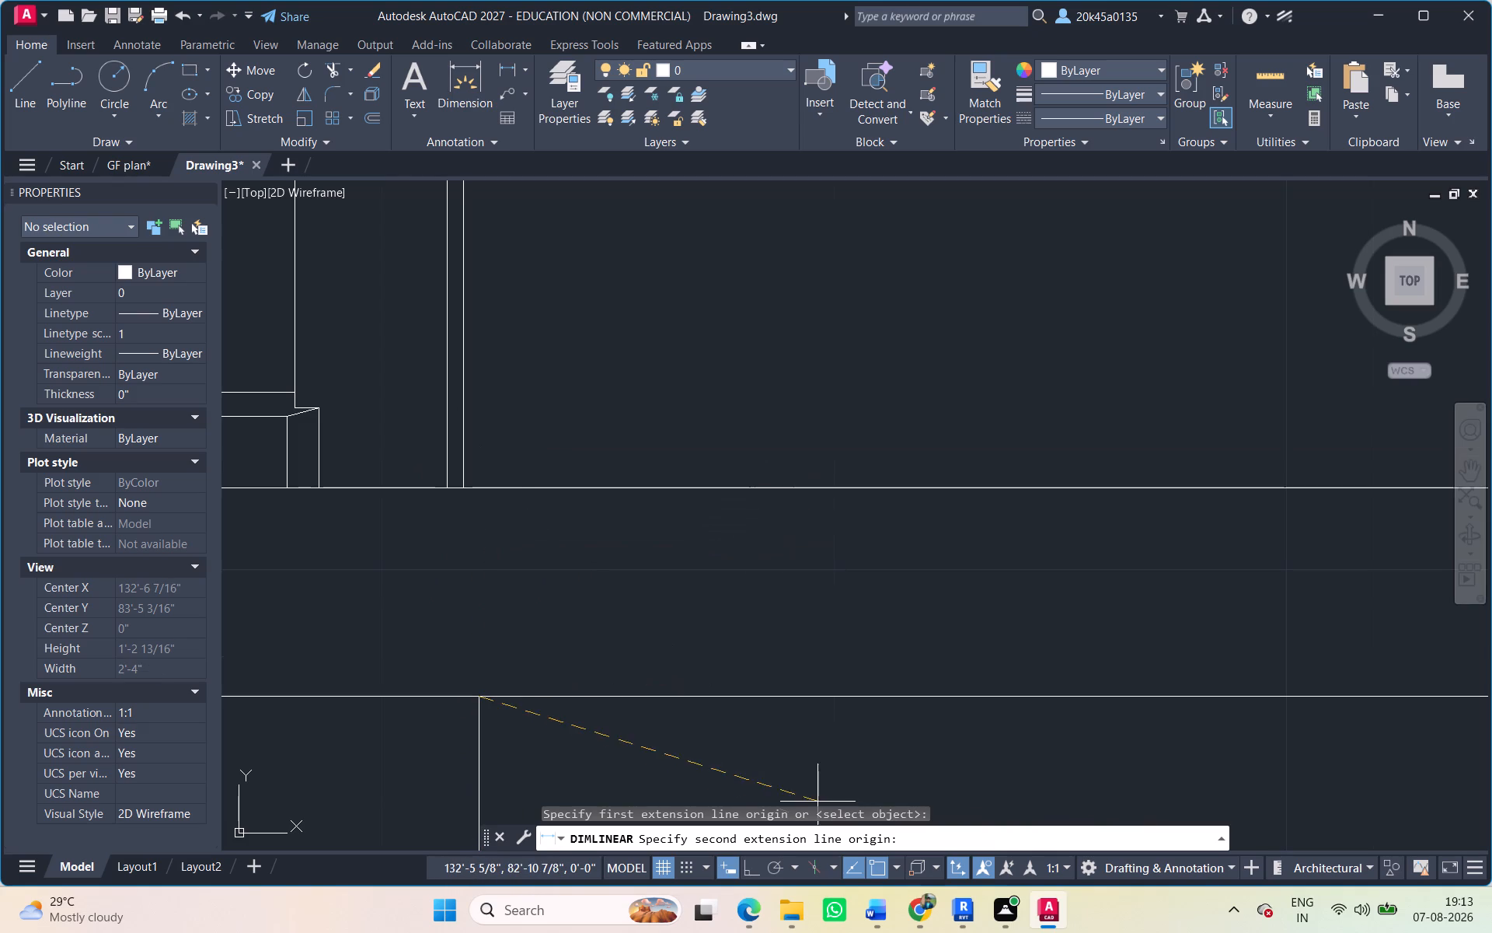
left_click(747, 871)
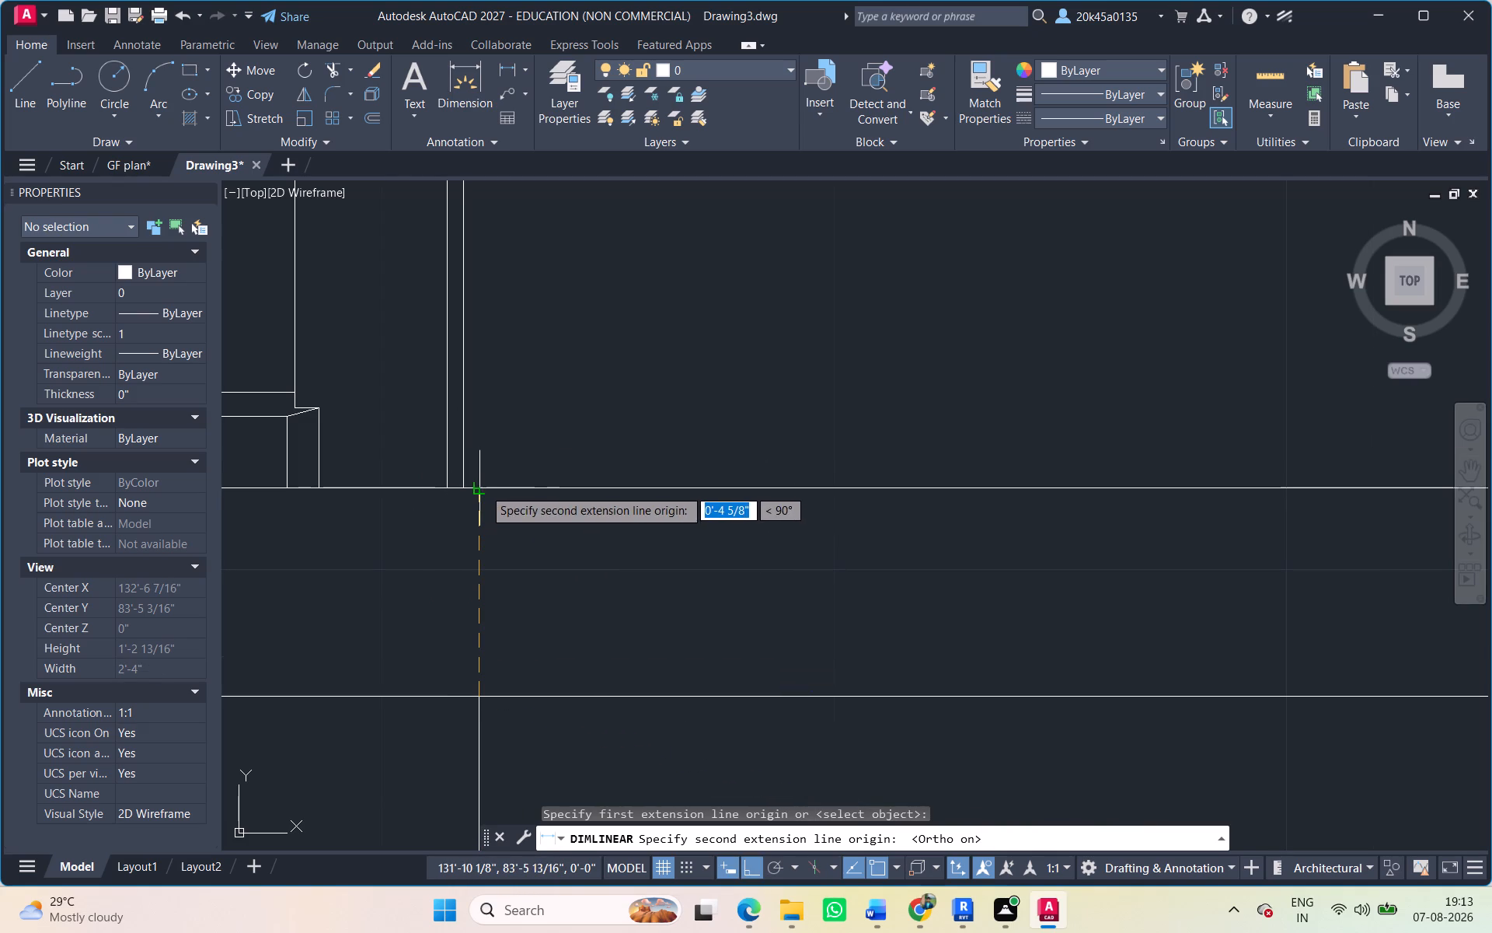
left_click(477, 490)
scroll(522, 554, "down", 3)
scroll(519, 554, "up", 1)
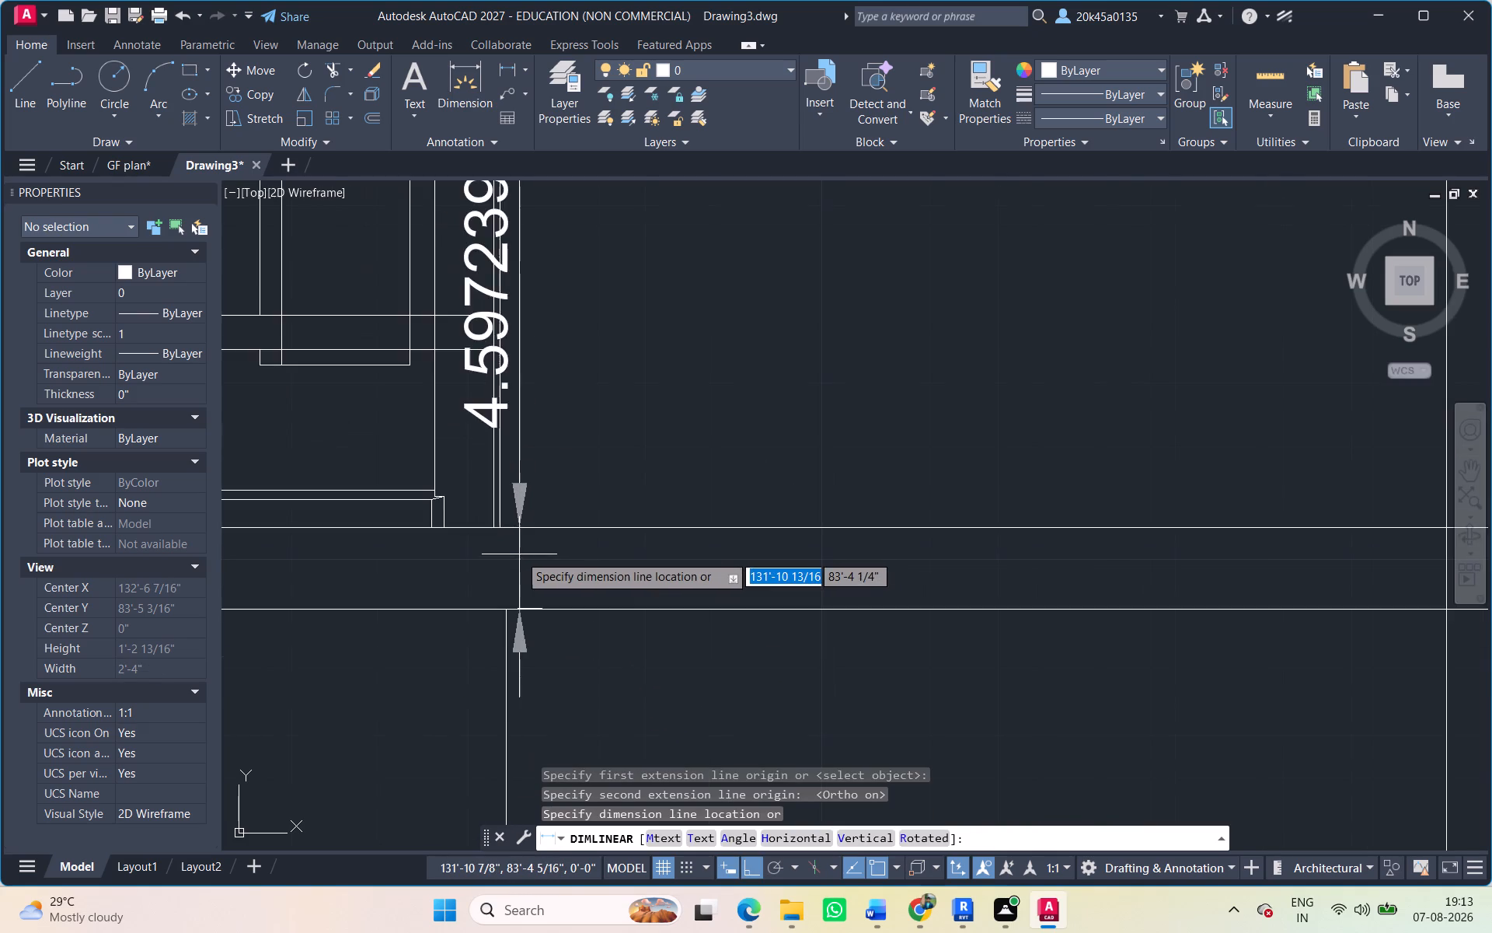
middle_click_drag(519, 556, 505, 699)
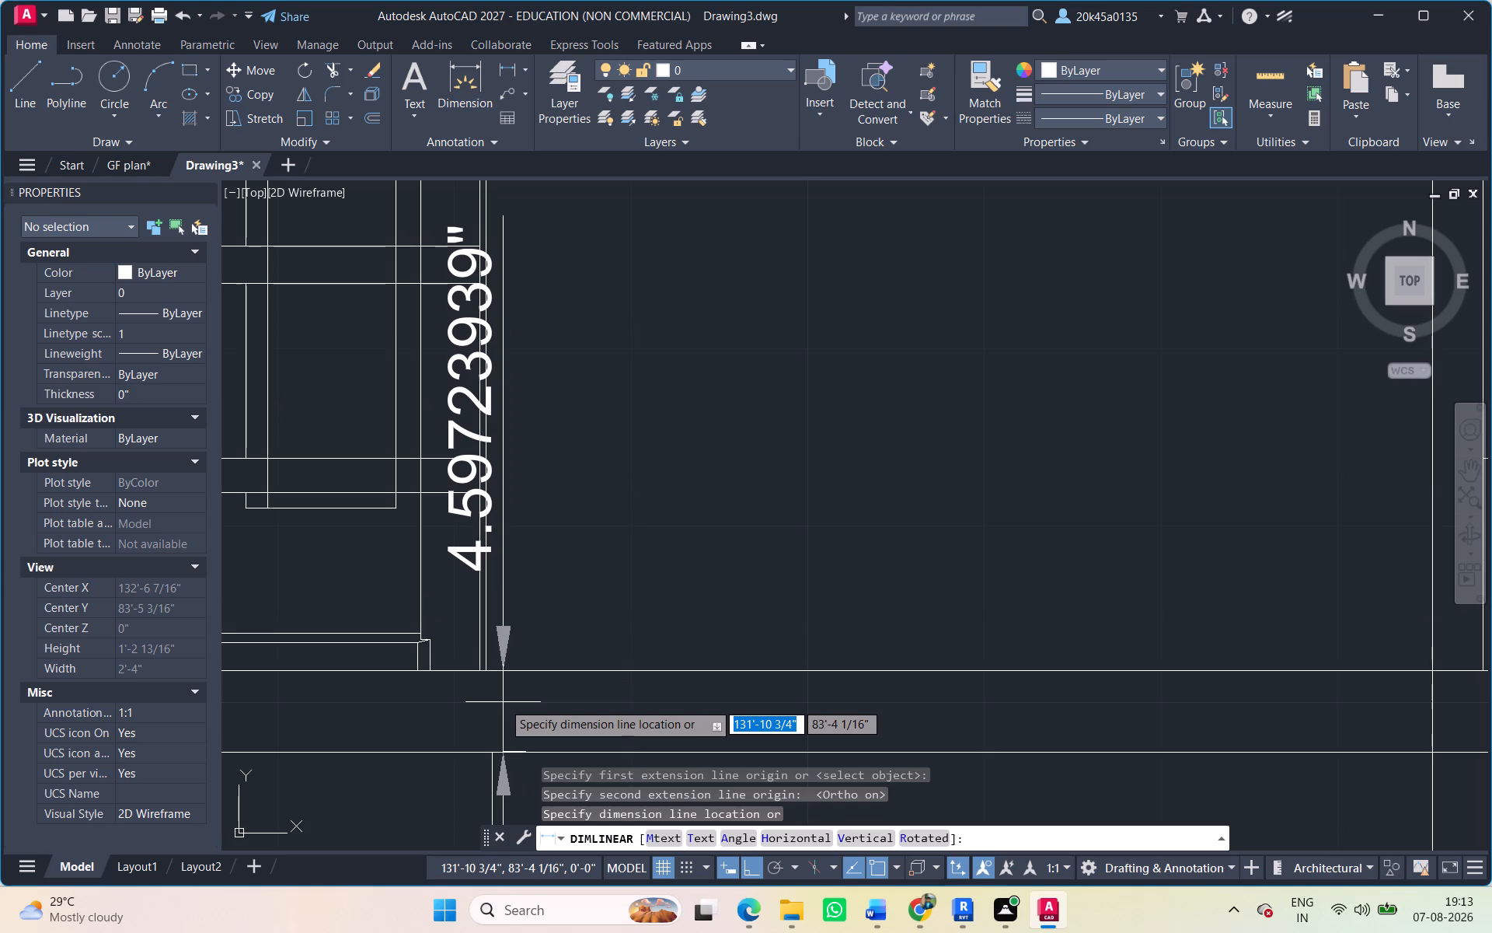
scroll(502, 700, "down", 4)
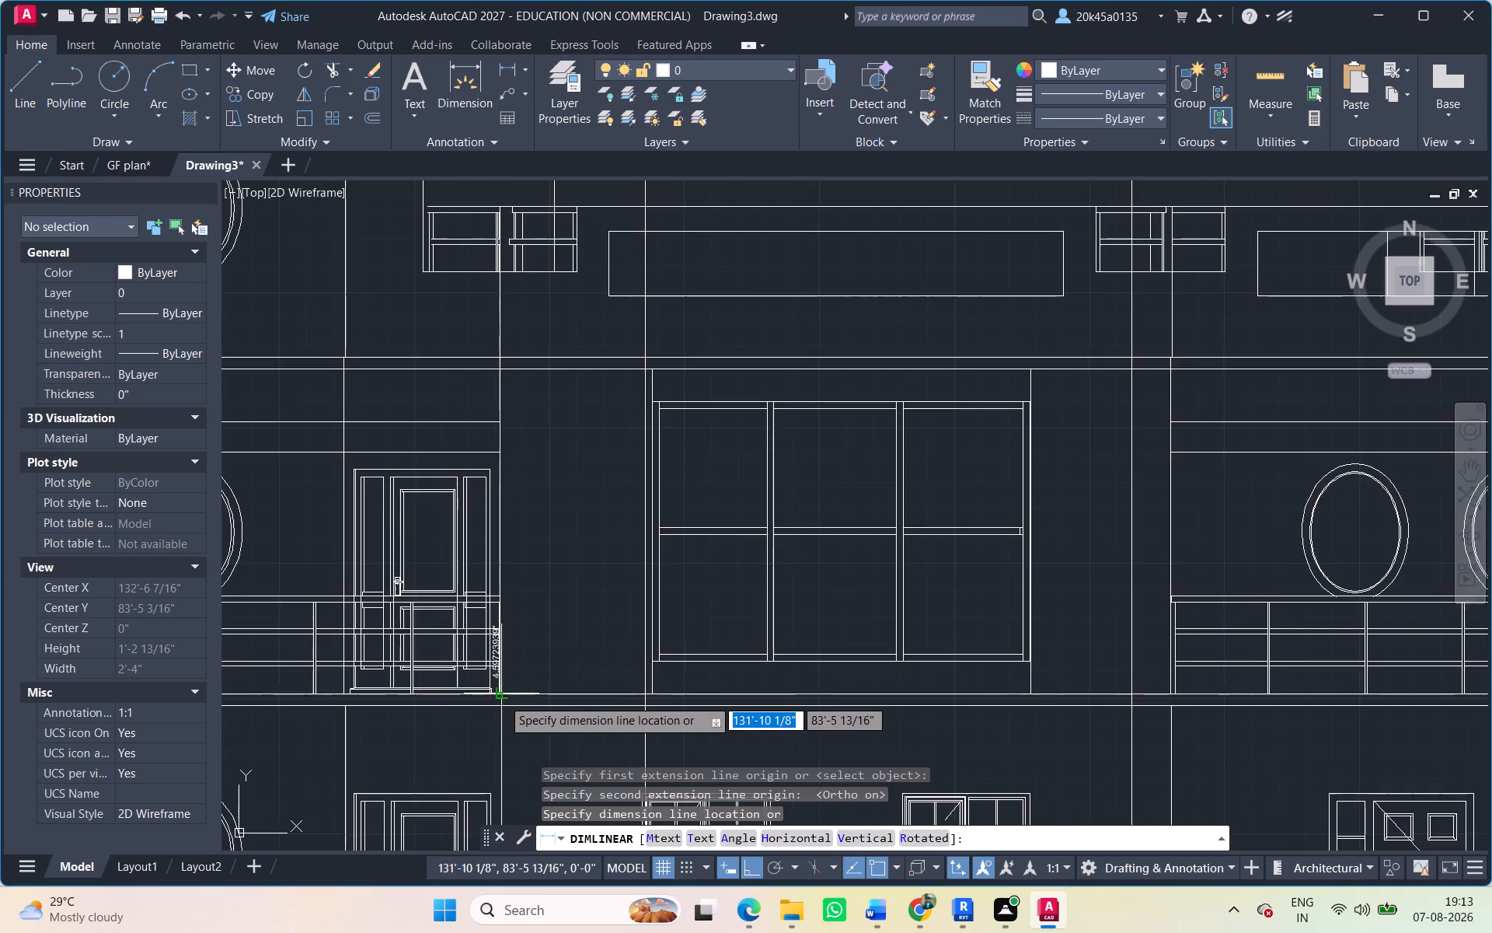
scroll(506, 698, "down", 2)
middle_click(506, 698)
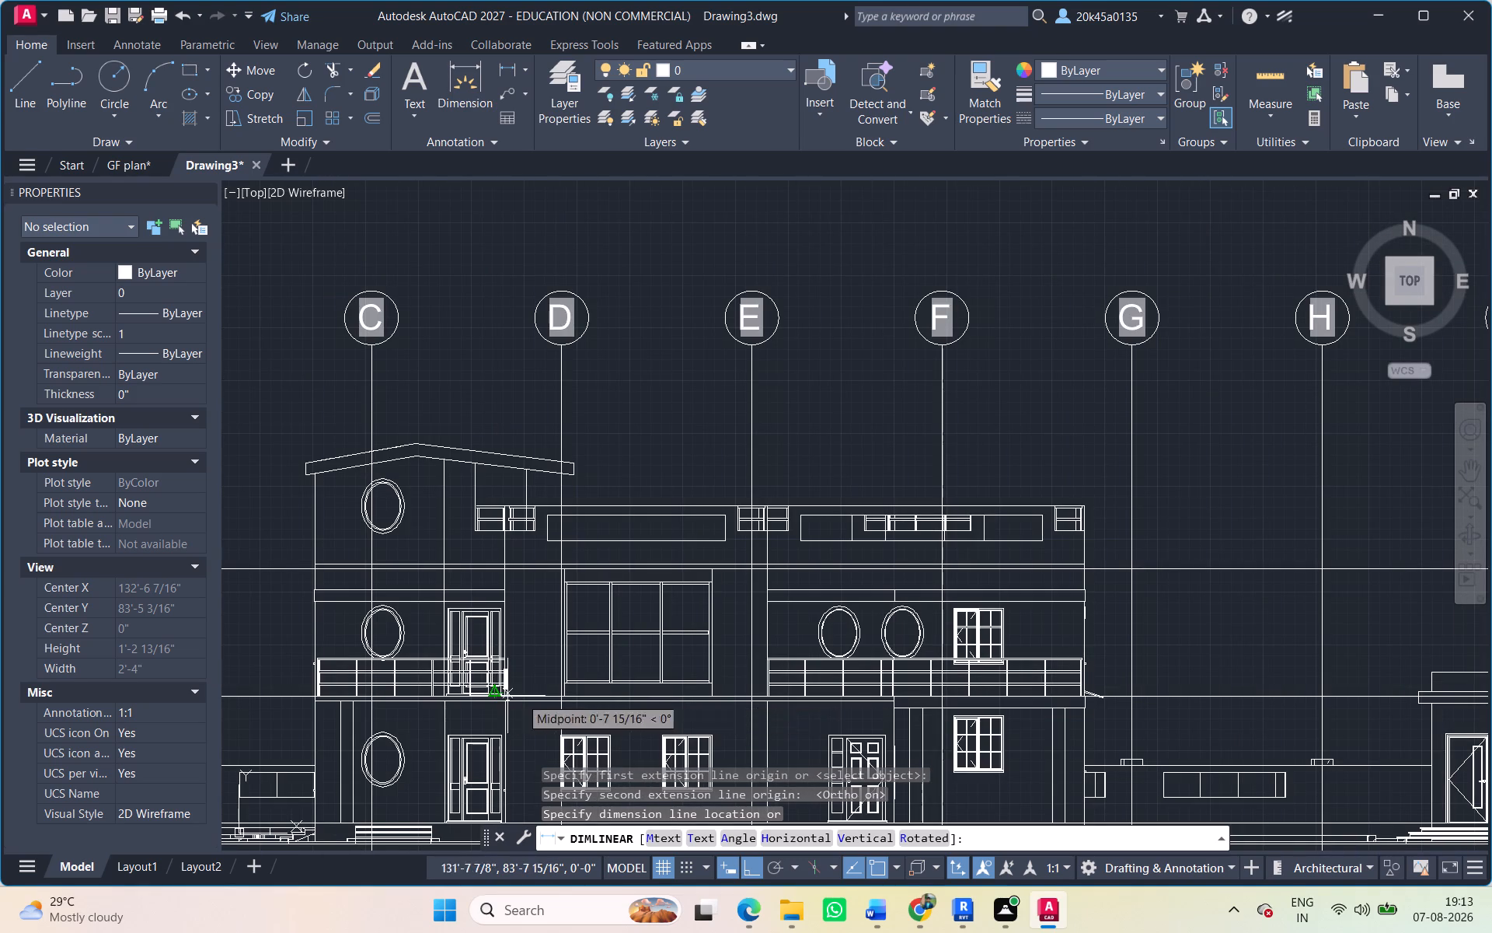
key("Escape")
Examine the slab edges and floor level lines across the upper storeys of the South Elevation.
scroll(1072, 701, "up", 2)
middle_click_drag(1072, 701, 1077, 704)
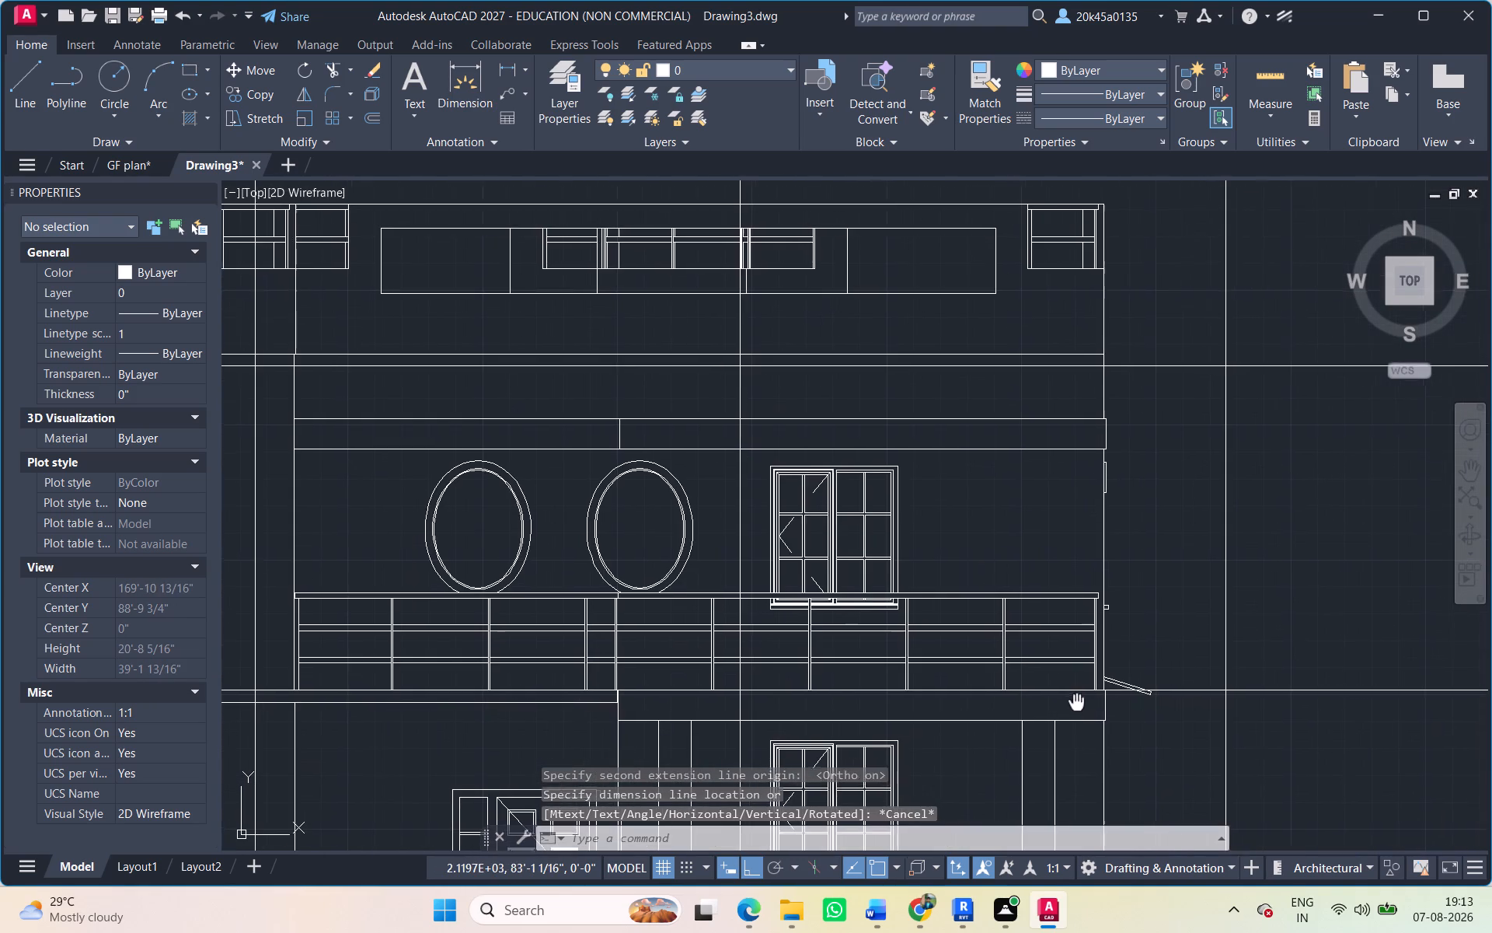
middle_click_drag(1077, 704, 1115, 711)
scroll(619, 705, "up", 1)
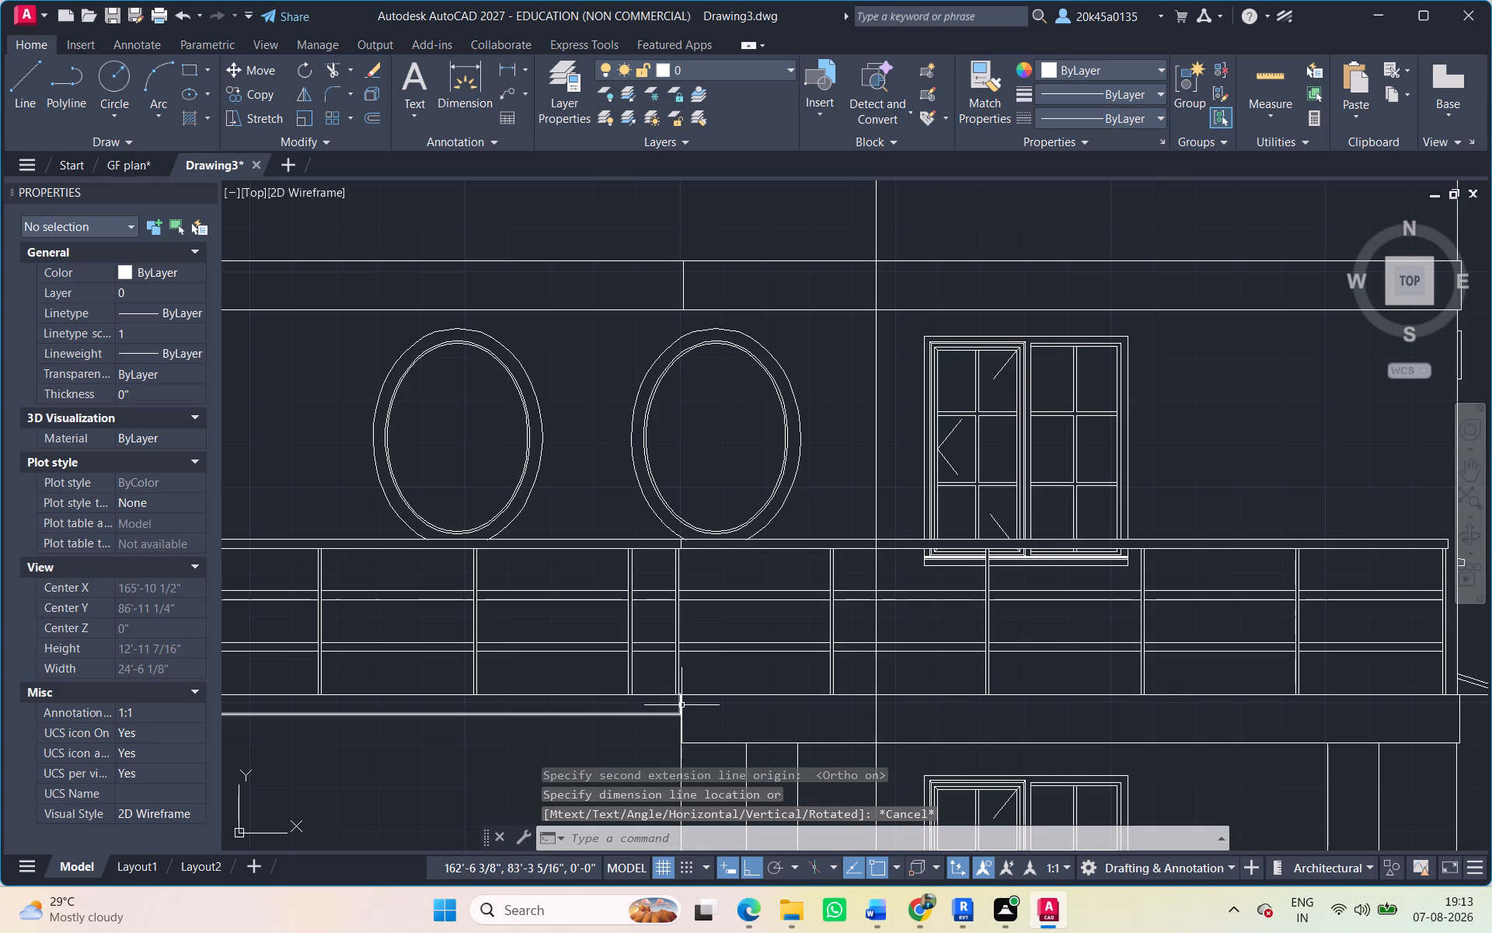
scroll(663, 708, "down", 3)
middle_click_drag(663, 710, 651, 739)
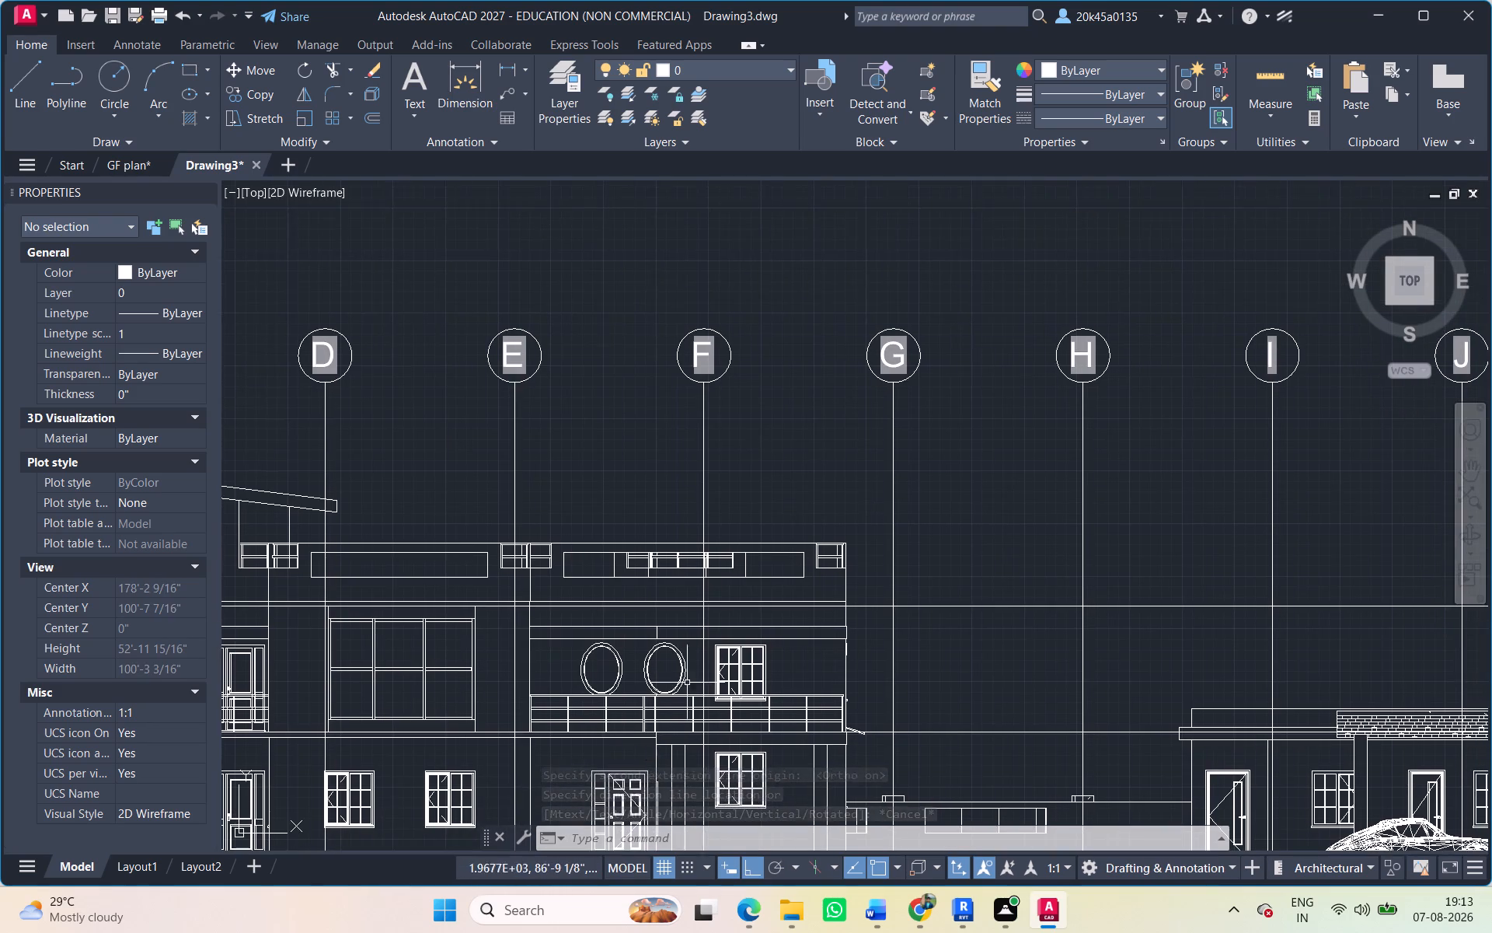
scroll(840, 599, "up", 3)
scroll(834, 612, "down", 2)
middle_click_drag(859, 617, 1491, 582)
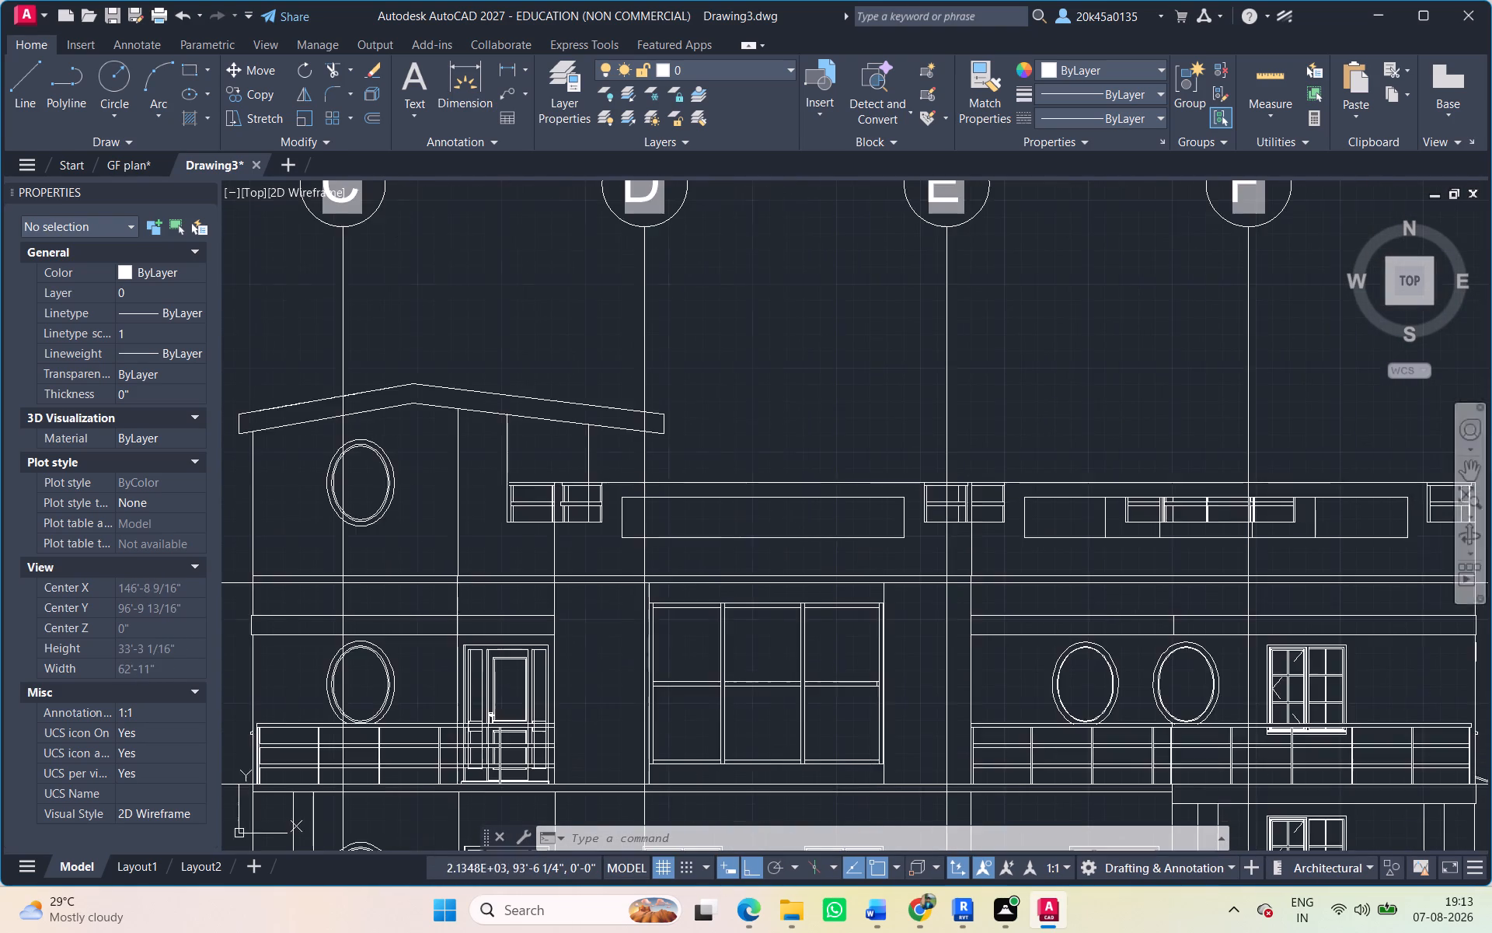
scroll(601, 635, "down", 1)
middle_click_drag(643, 648, 1015, 649)
scroll(715, 578, "up", 5)
scroll(937, 640, "down", 2)
Measure the vertical gap between the Second Floor level line and the horizontal line above it at the outer wall between grids B and C.
middle_click_drag(850, 605, 657, 434)
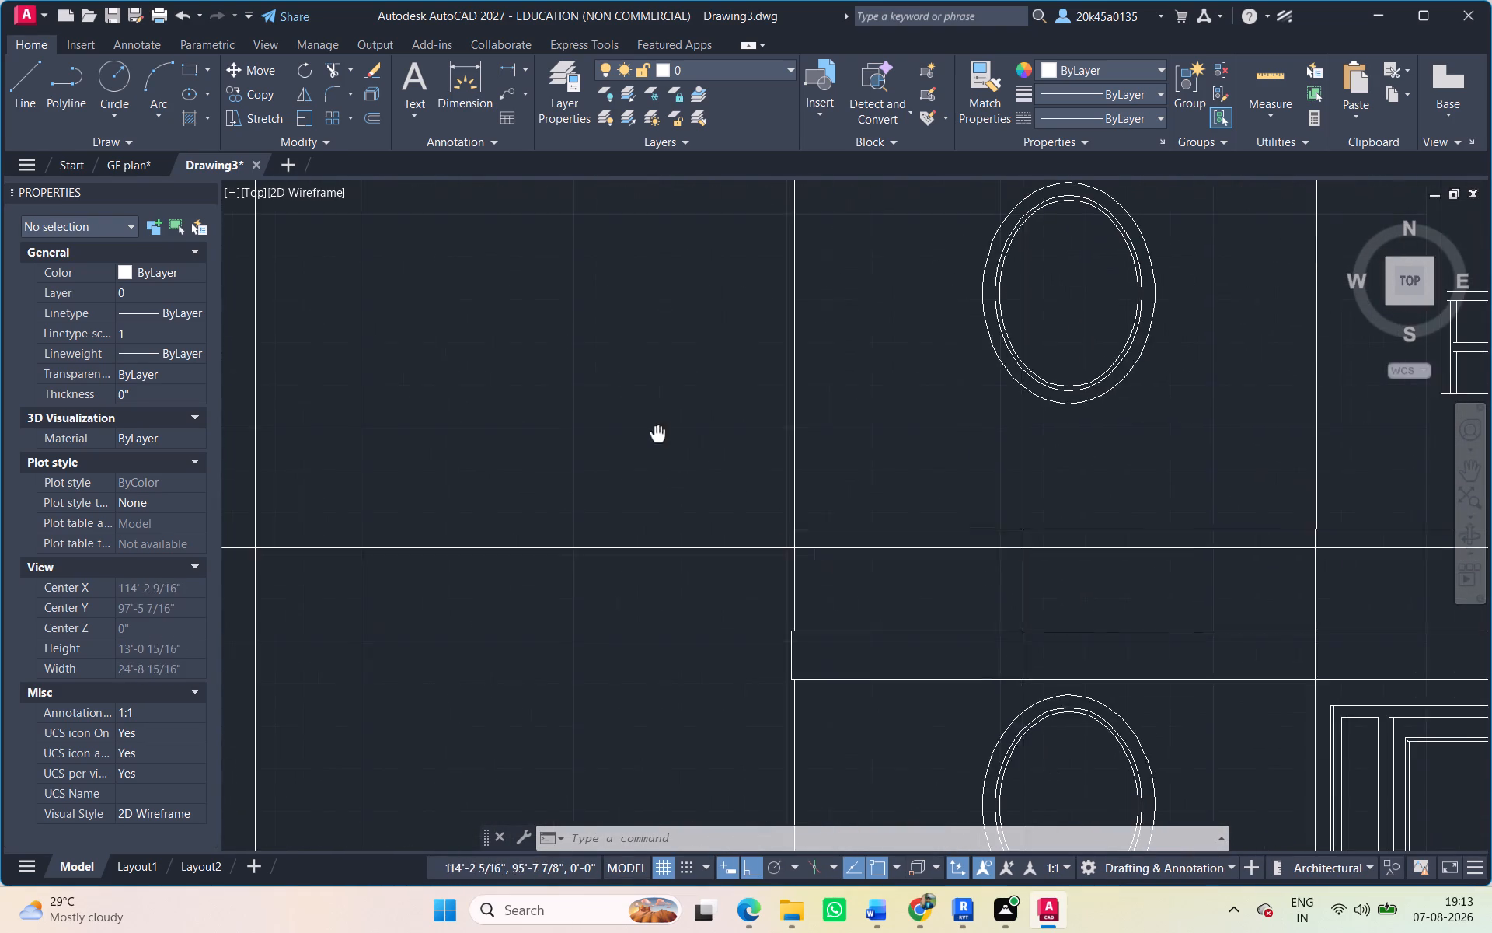
middle_click_drag(657, 434, 655, 434)
scroll(814, 494, "up", 4)
middle_click_drag(821, 501, 722, 383)
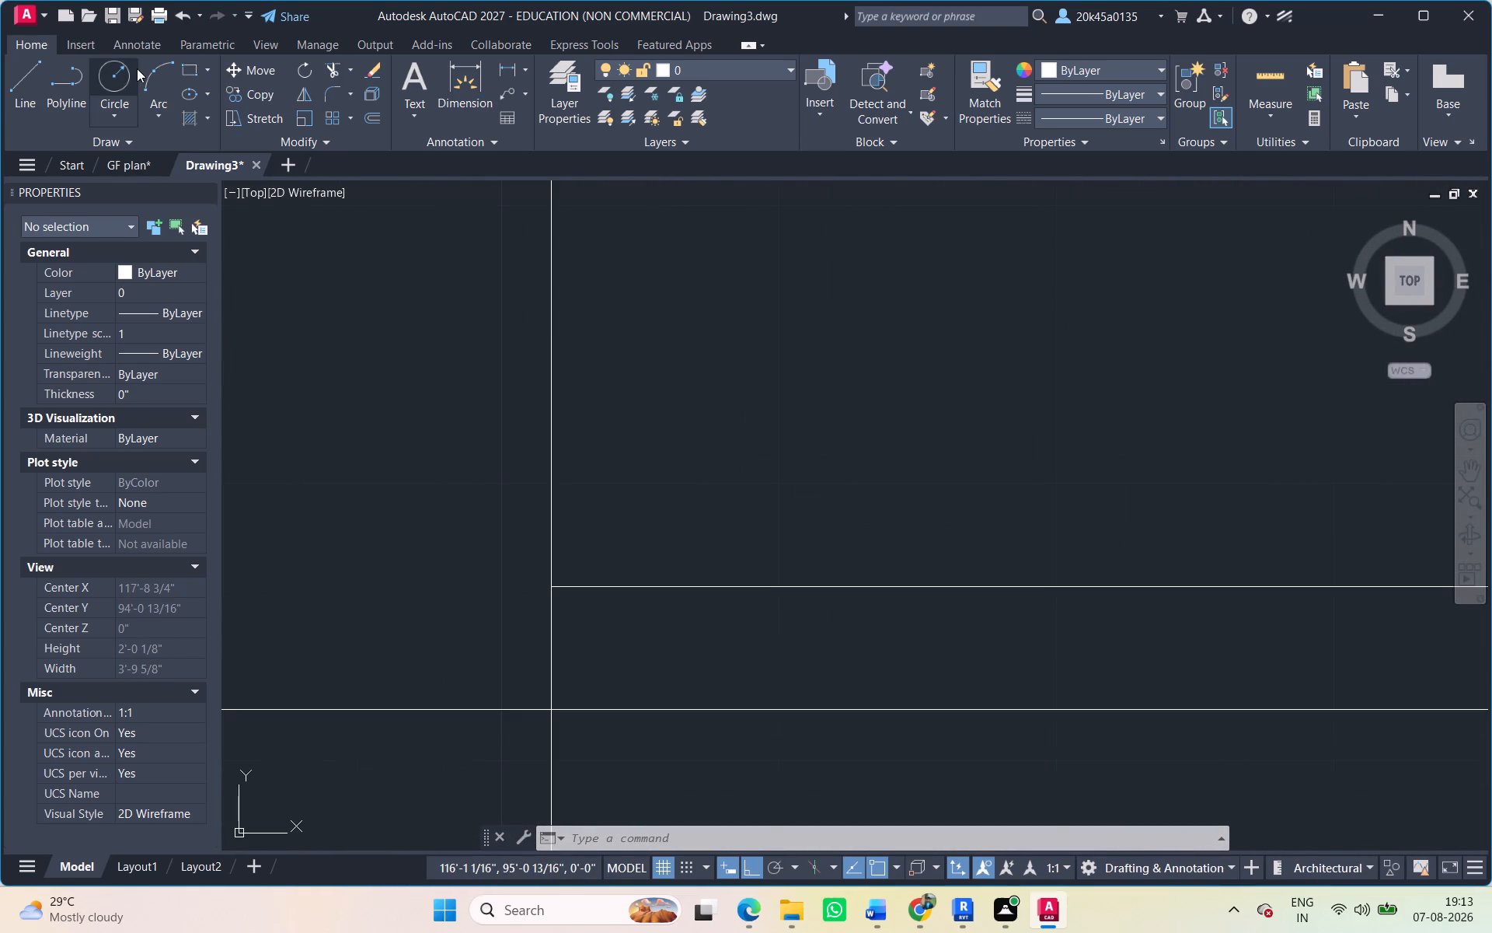
left_click(504, 71)
left_click(549, 582)
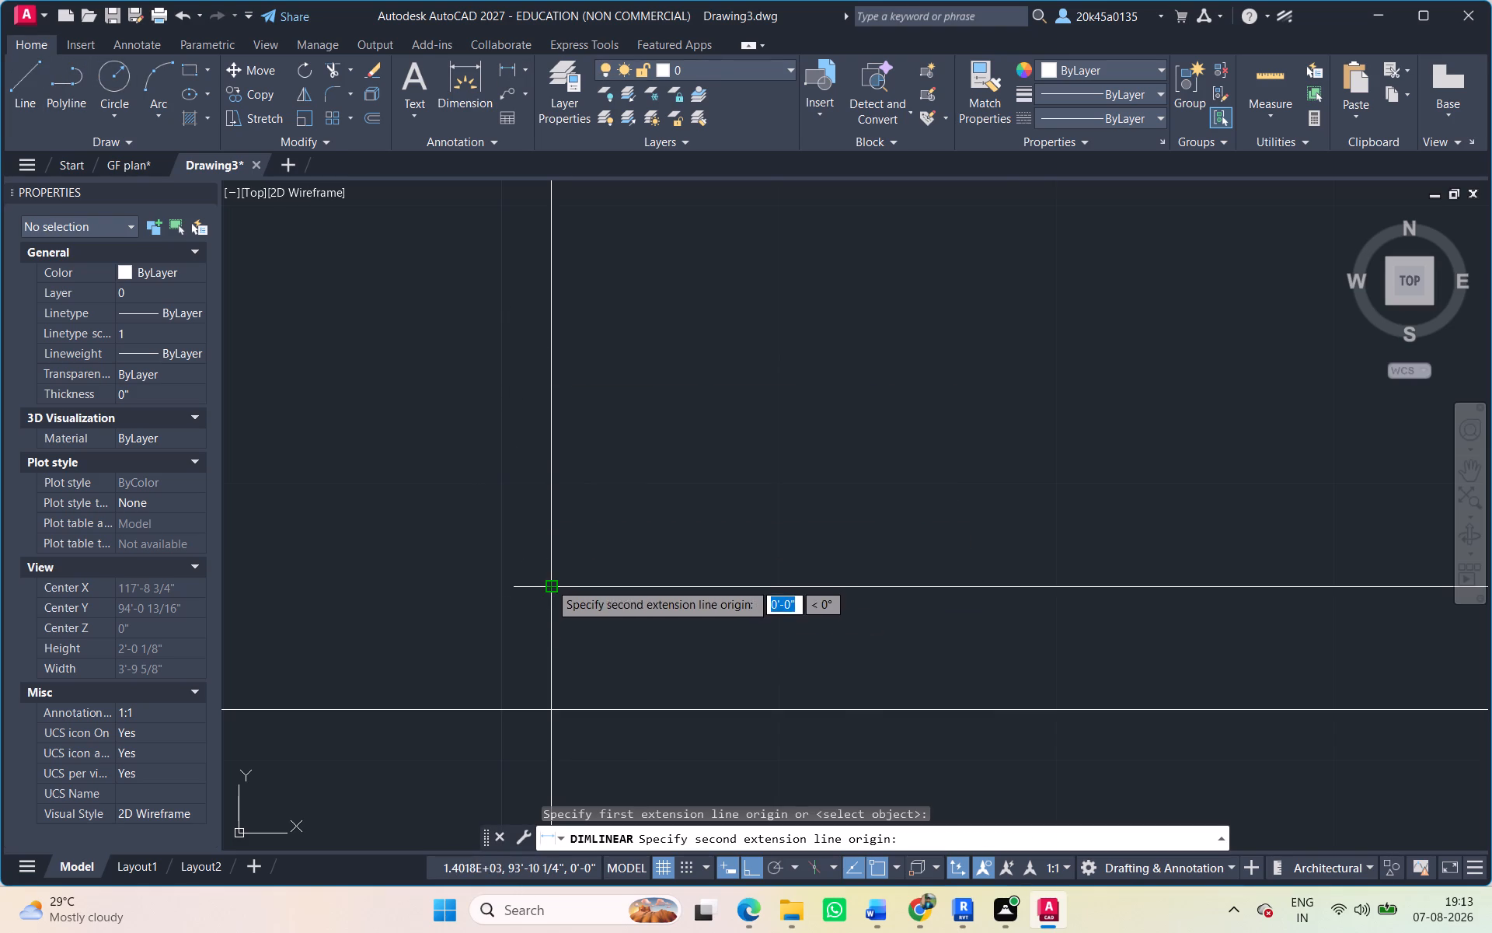
left_click(550, 707)
scroll(540, 668, "down", 3)
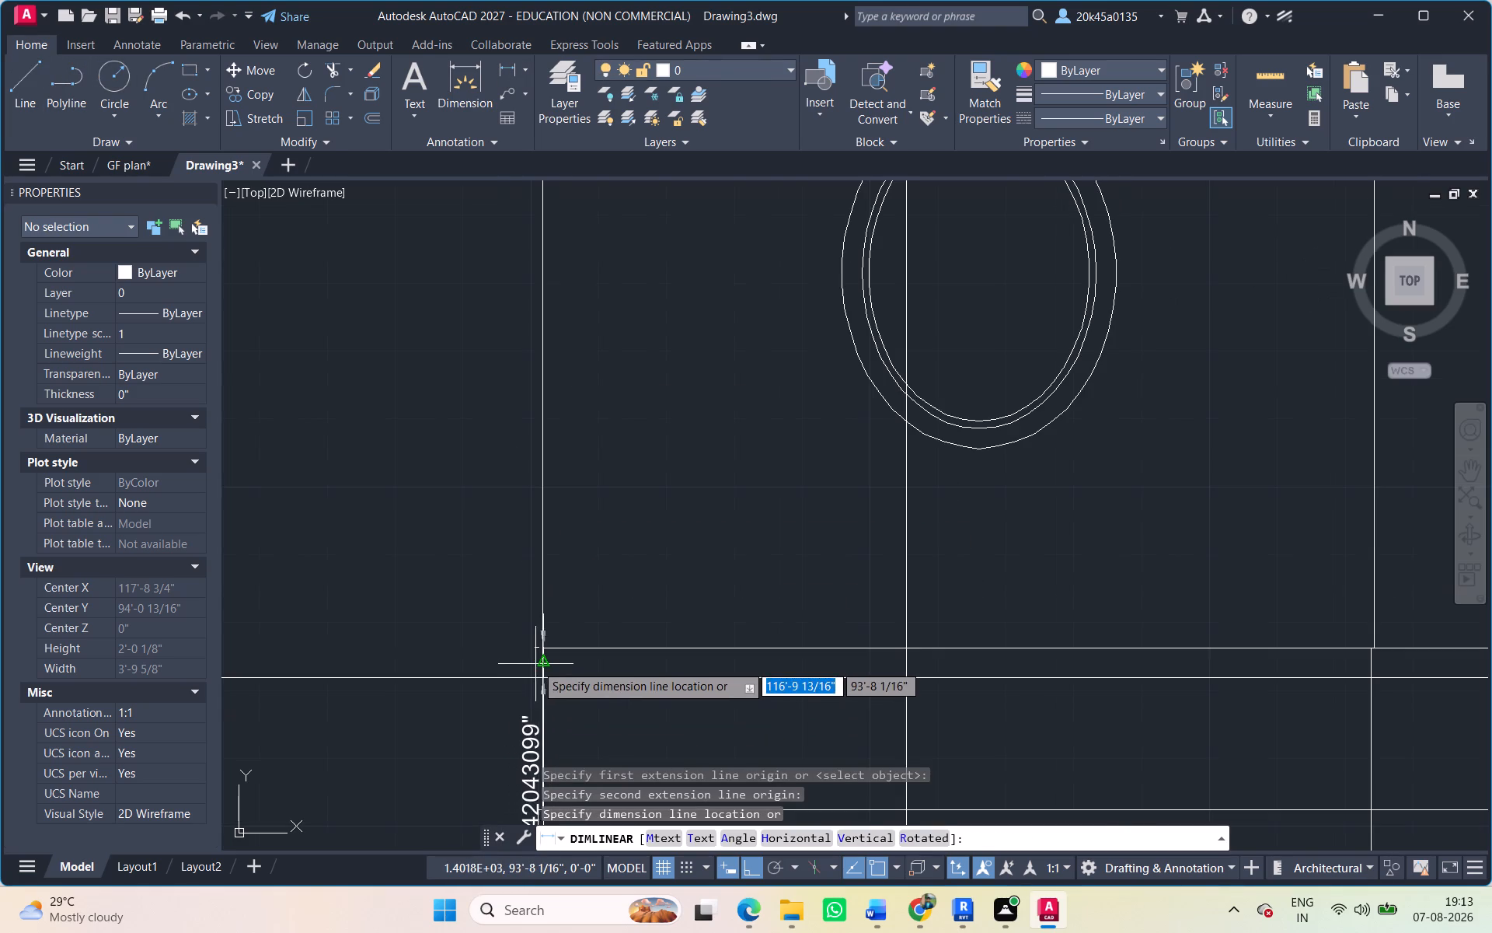
middle_click_drag(542, 619, 565, 463)
scroll(569, 522, "up", 2)
middle_click_drag(571, 524, 632, 332)
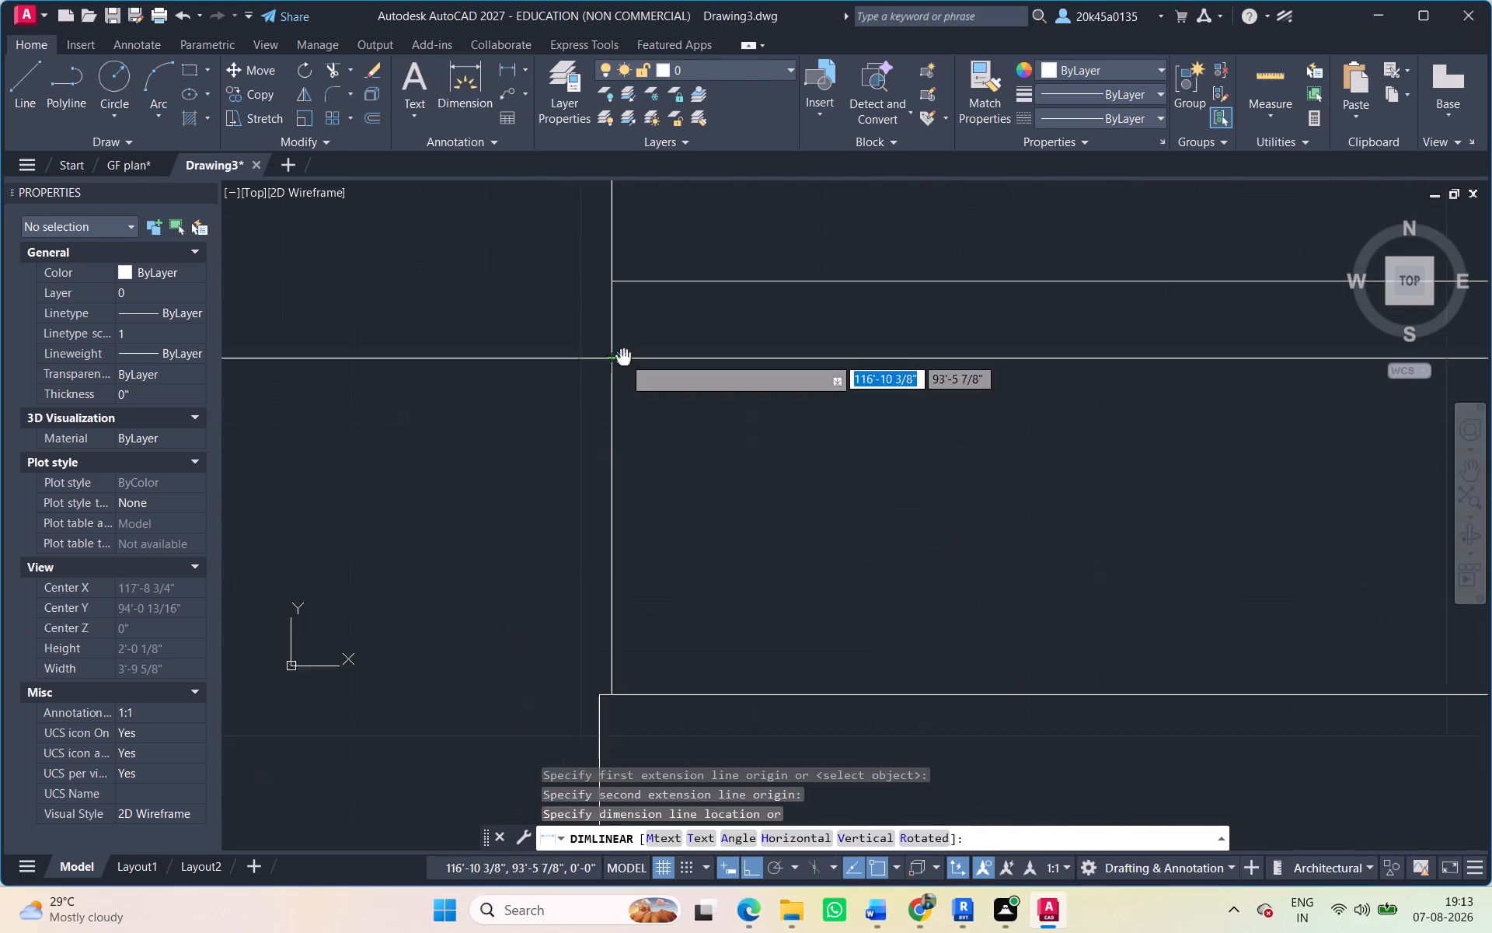
middle_click_drag(632, 332, 645, 301)
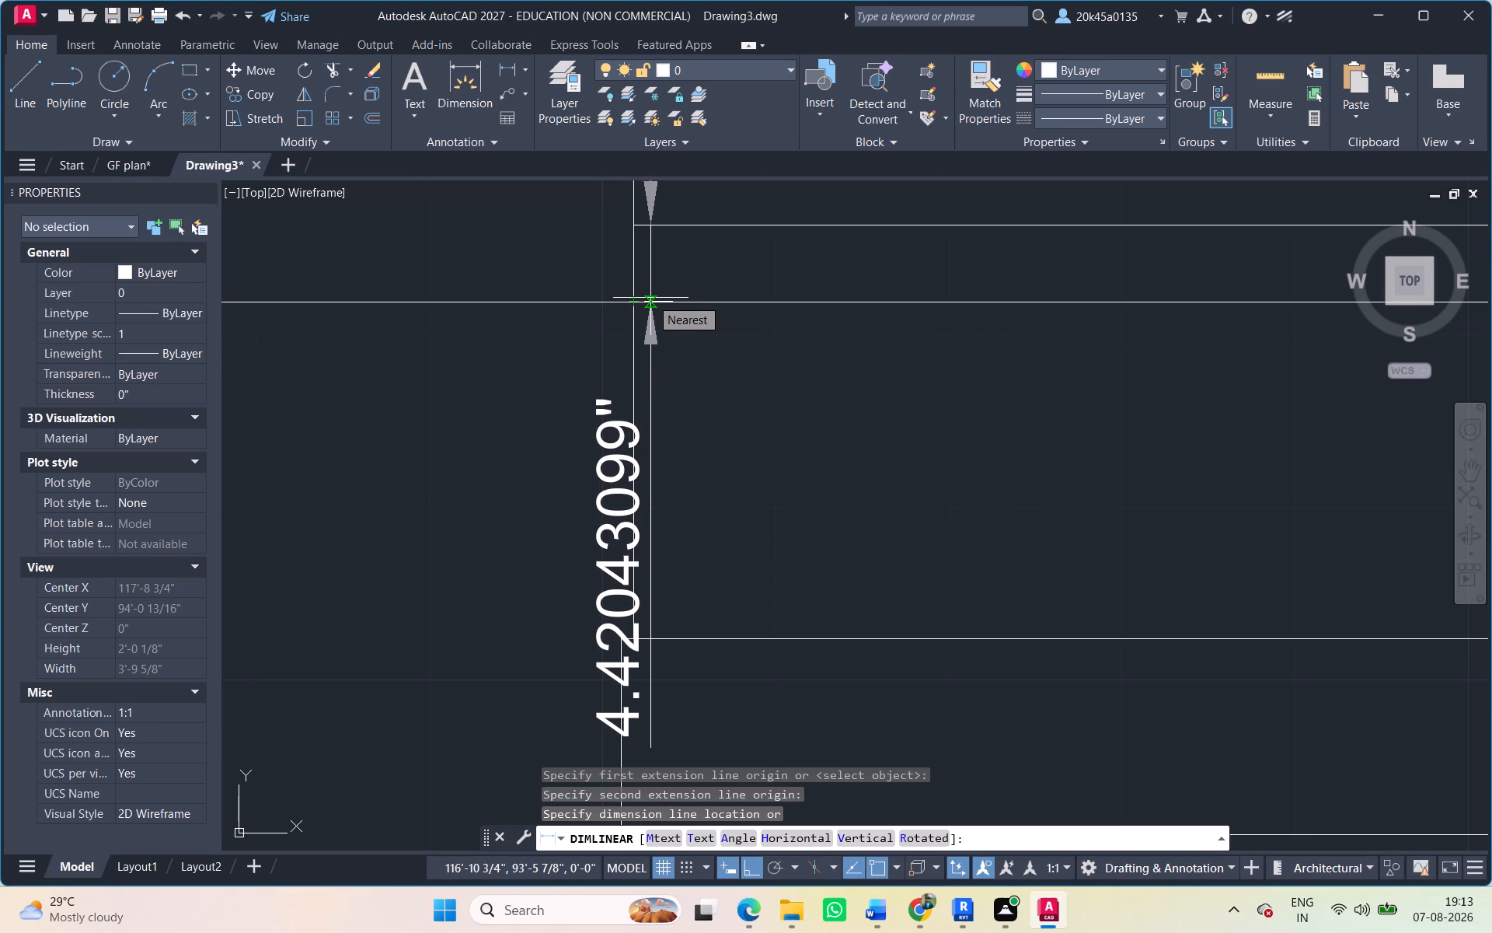
key("Escape")
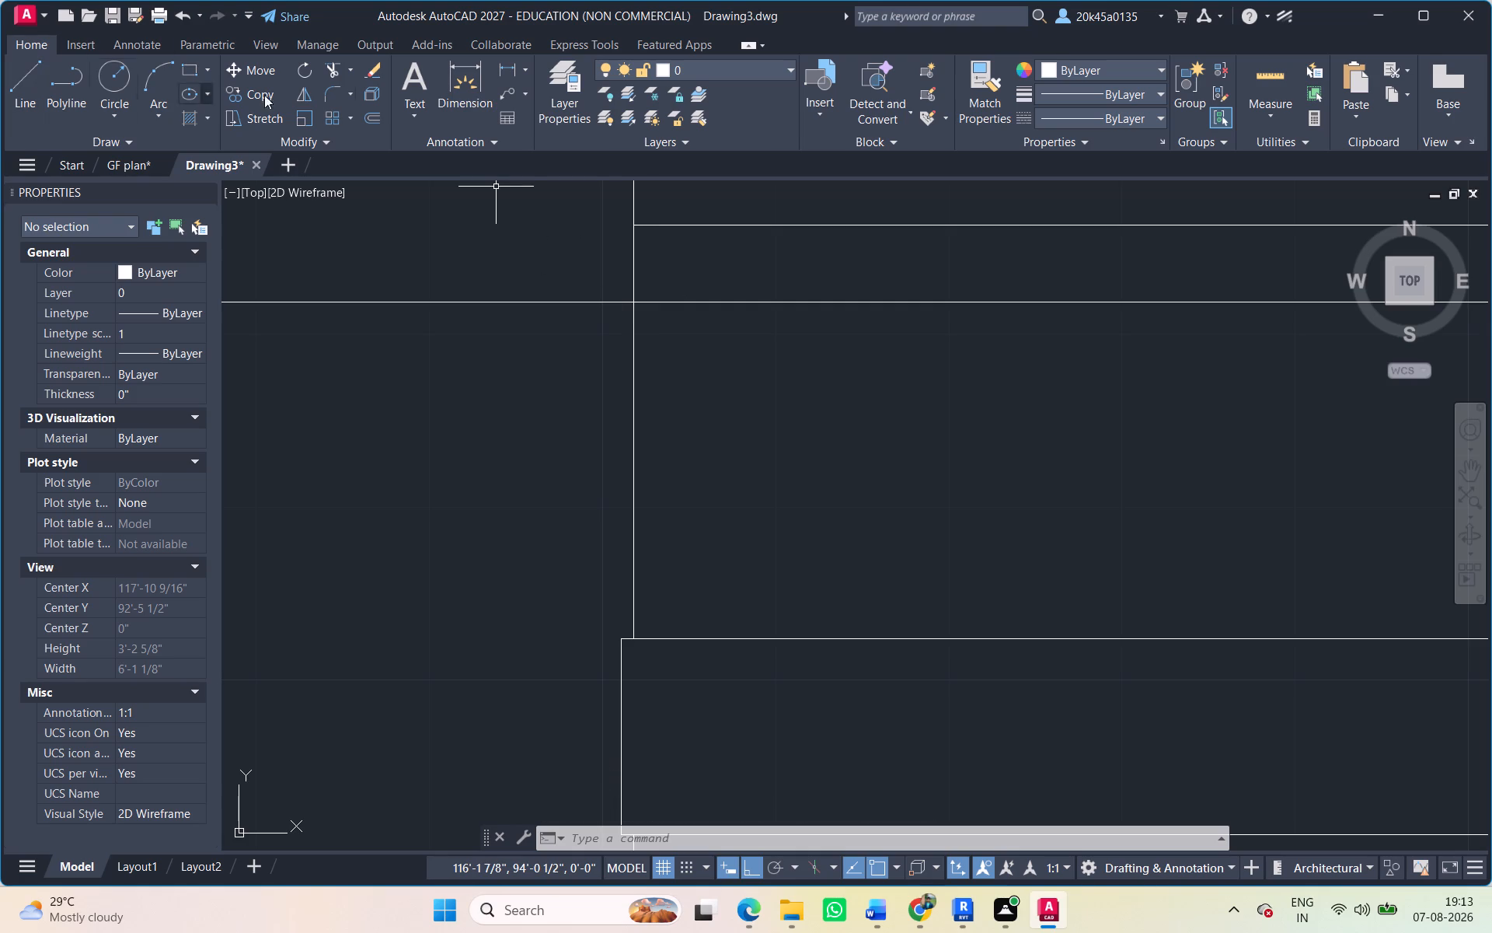
Remeasure the gap at the Second Floor level line on the outer wall and consult the Ground Floor plan in Revit.
left_click(506, 59)
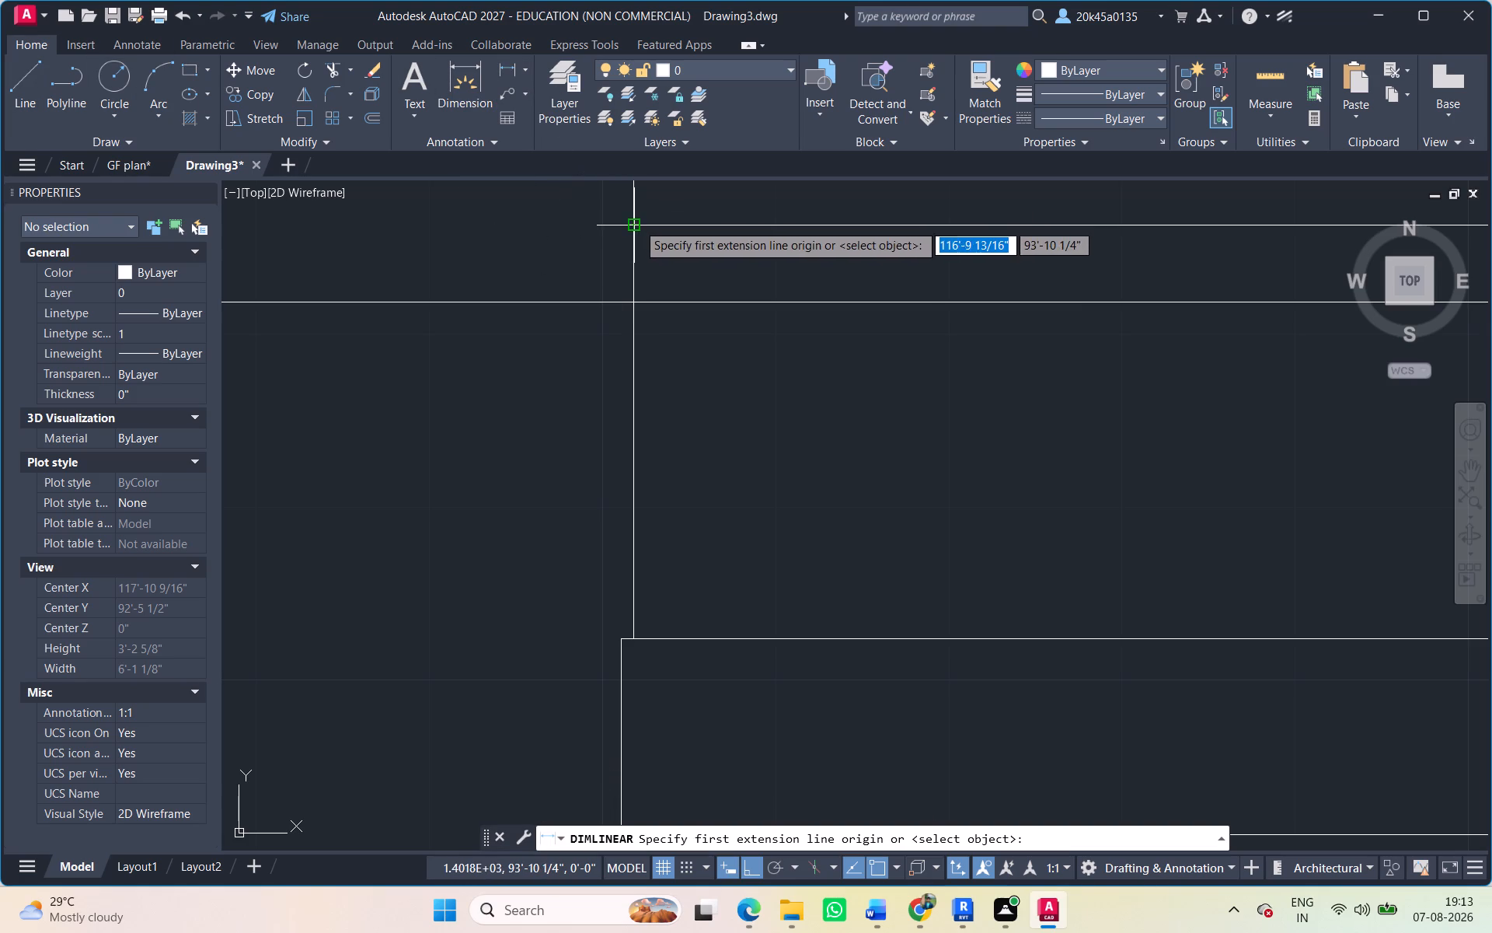
left_click(637, 223)
left_click(633, 303)
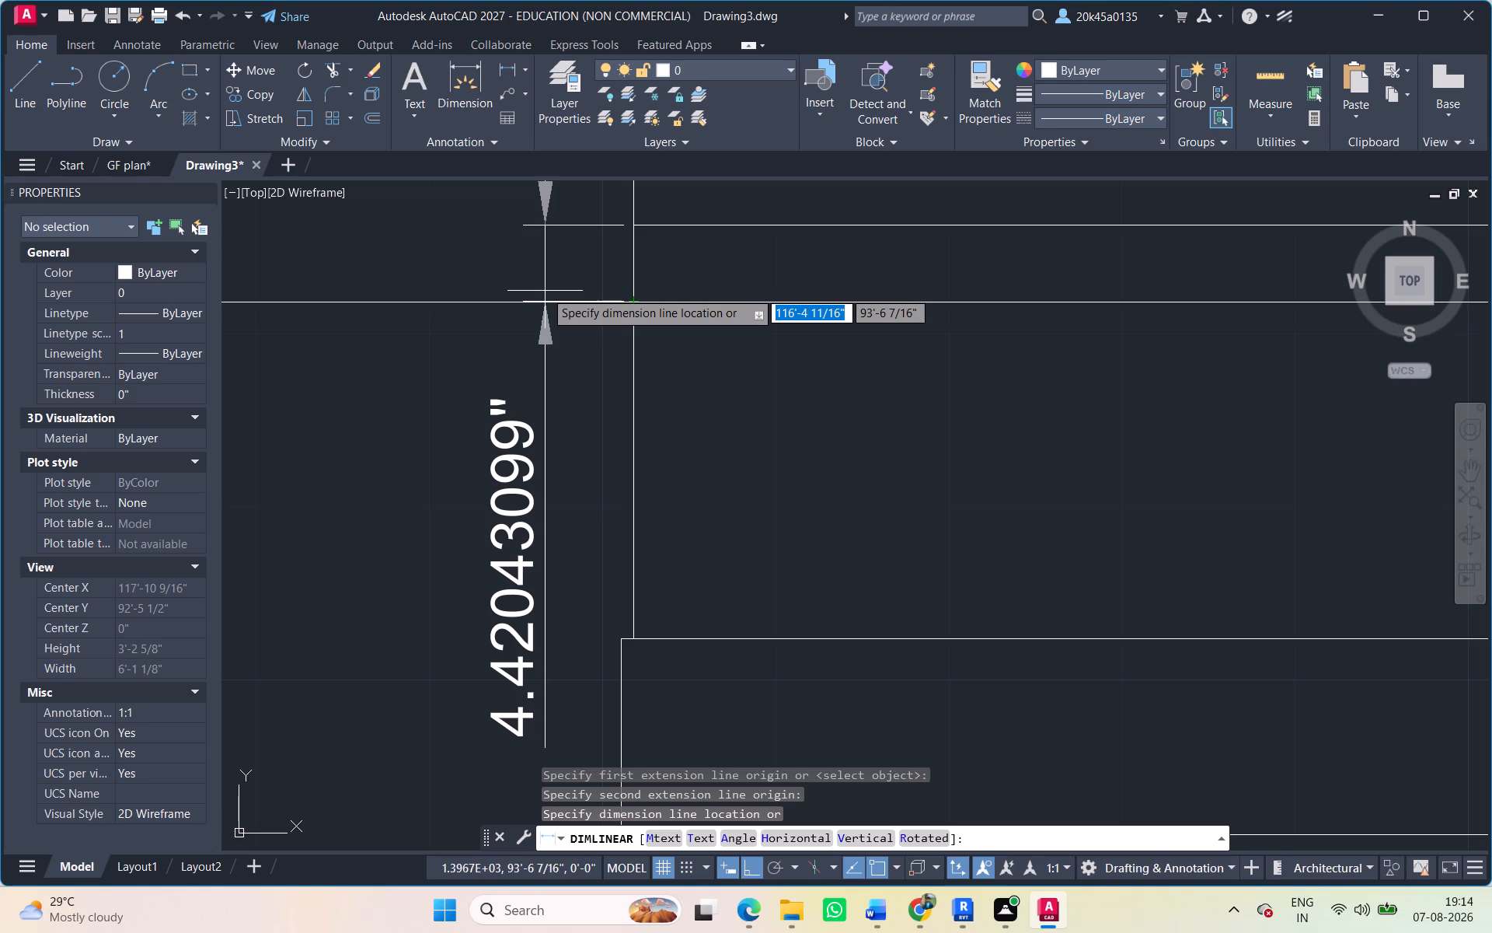
key("alt+Tab")
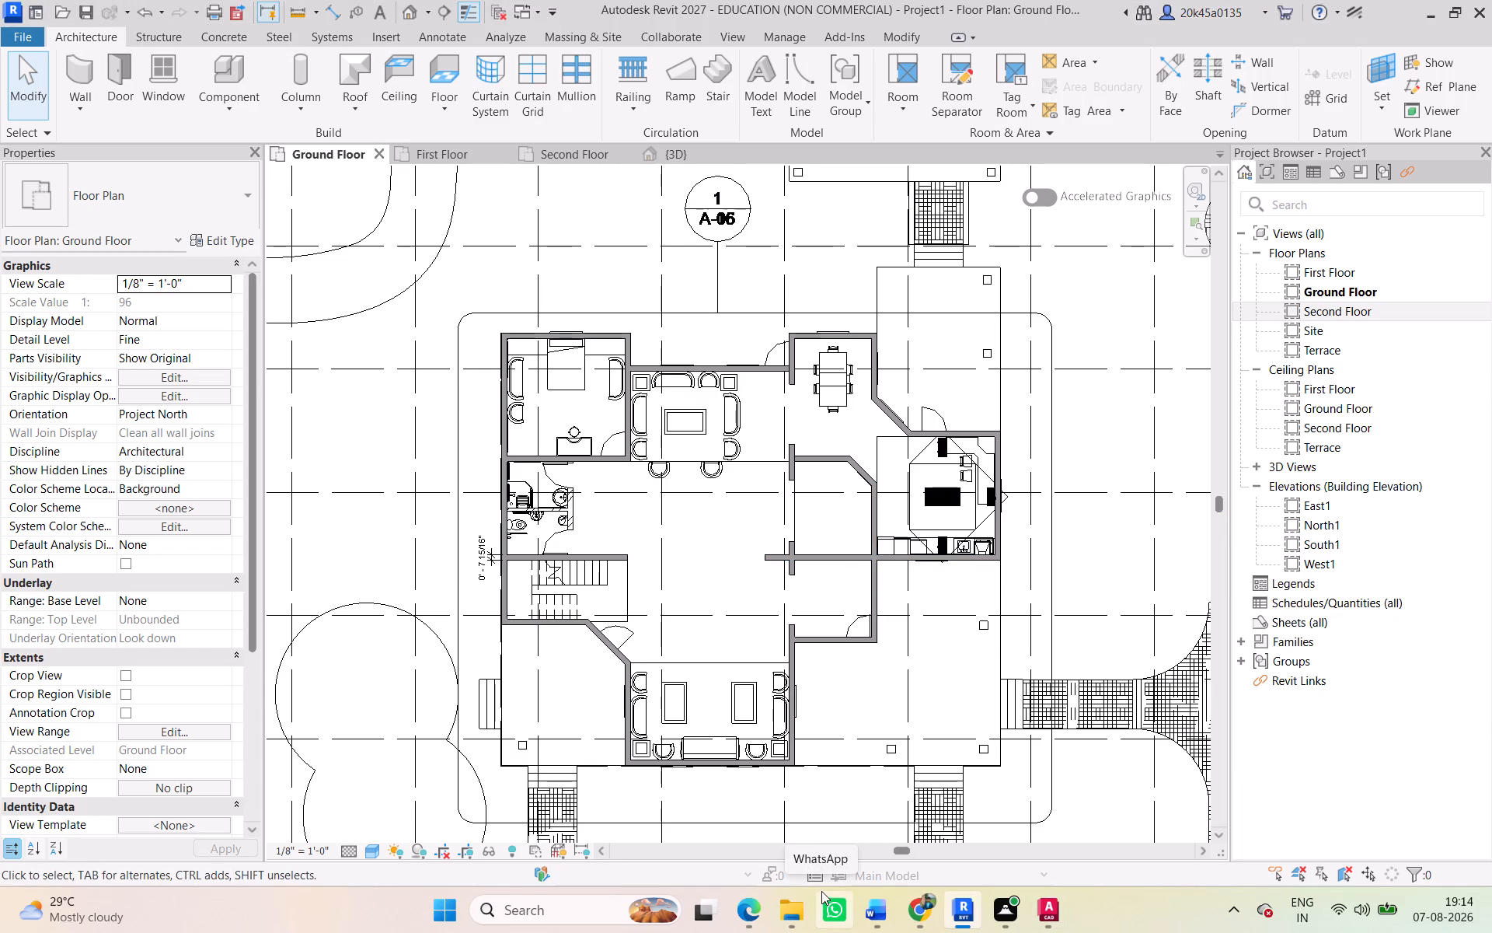
key("alt+Tab")
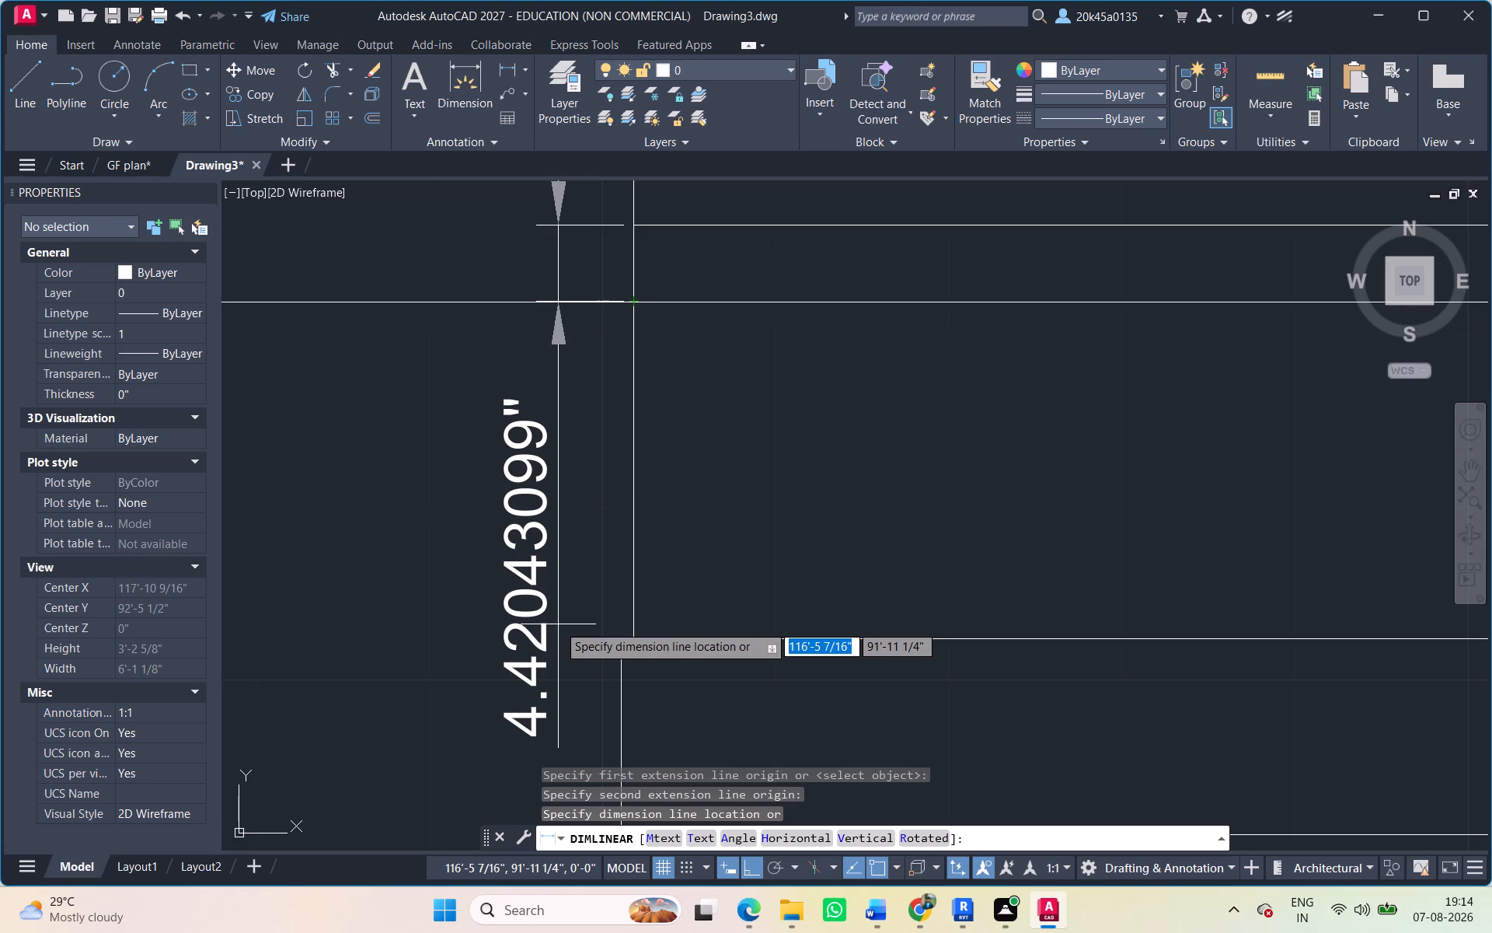
key("Escape")
Check the whole scaled South Elevation and switch to the Revit project.
scroll(500, 613, "down", 6)
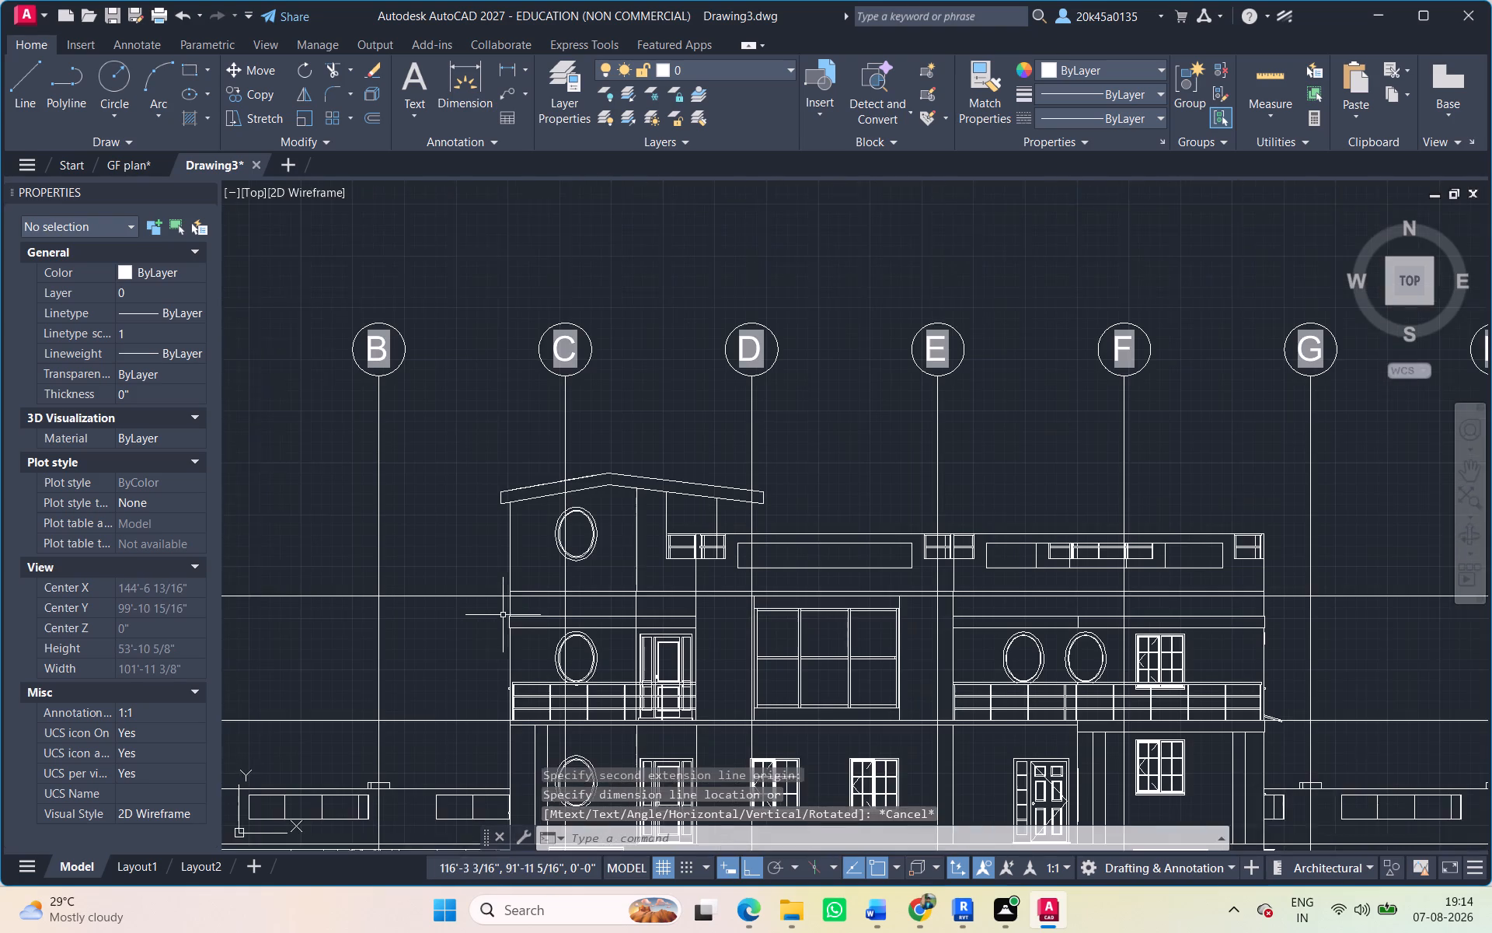
middle_click_drag(503, 615, 483, 611)
scroll(536, 588, "down", 1)
middle_click_drag(536, 588, 504, 498)
scroll(508, 499, "down", 1)
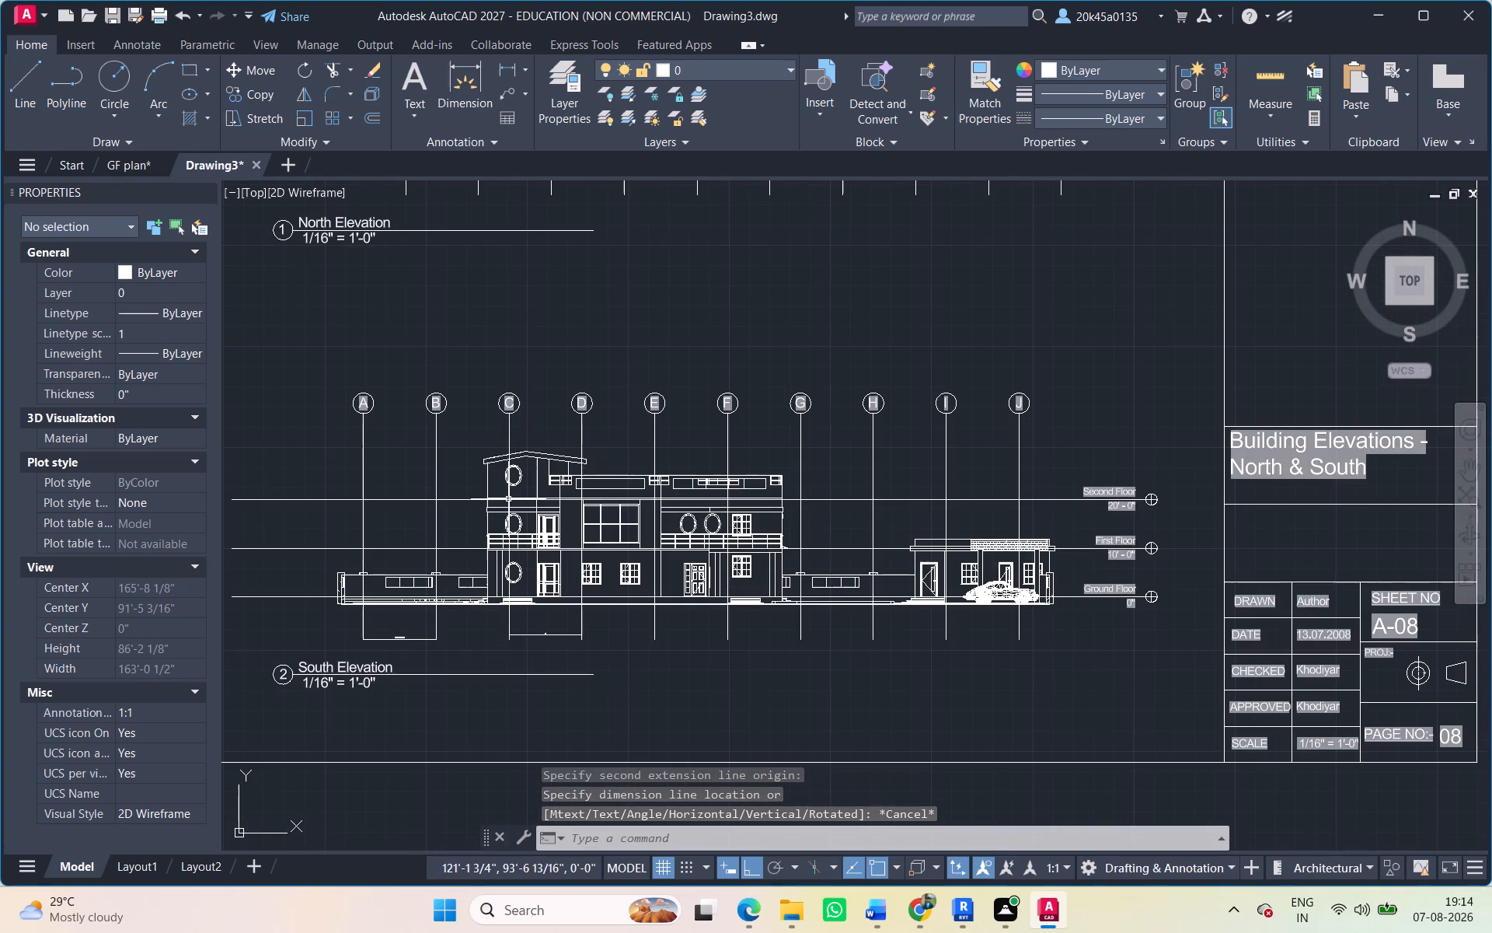
key("alt+Tab")
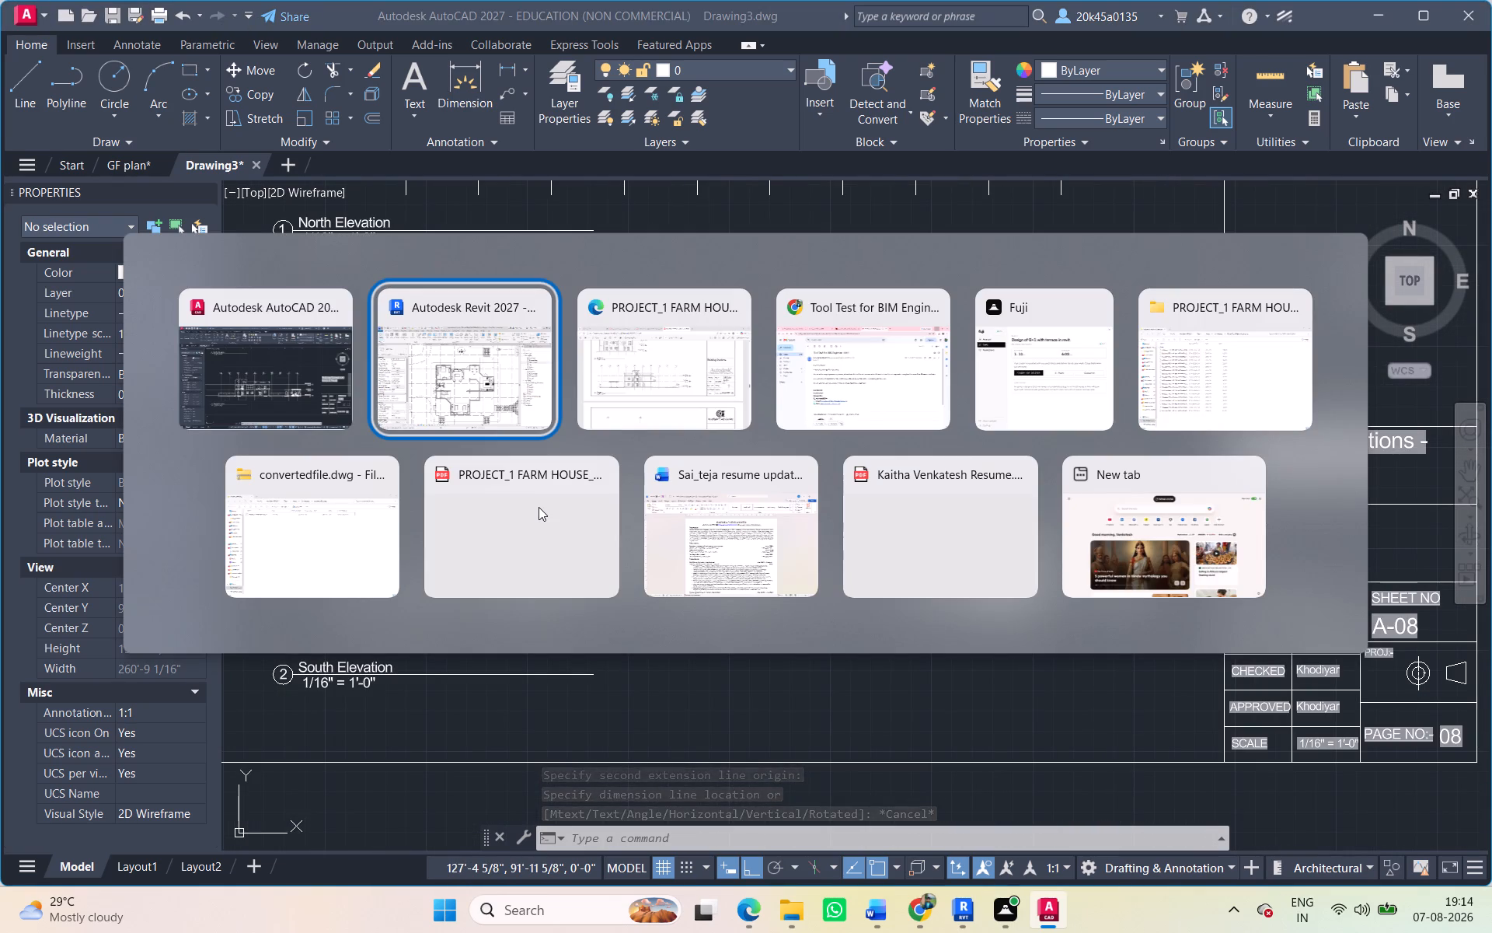
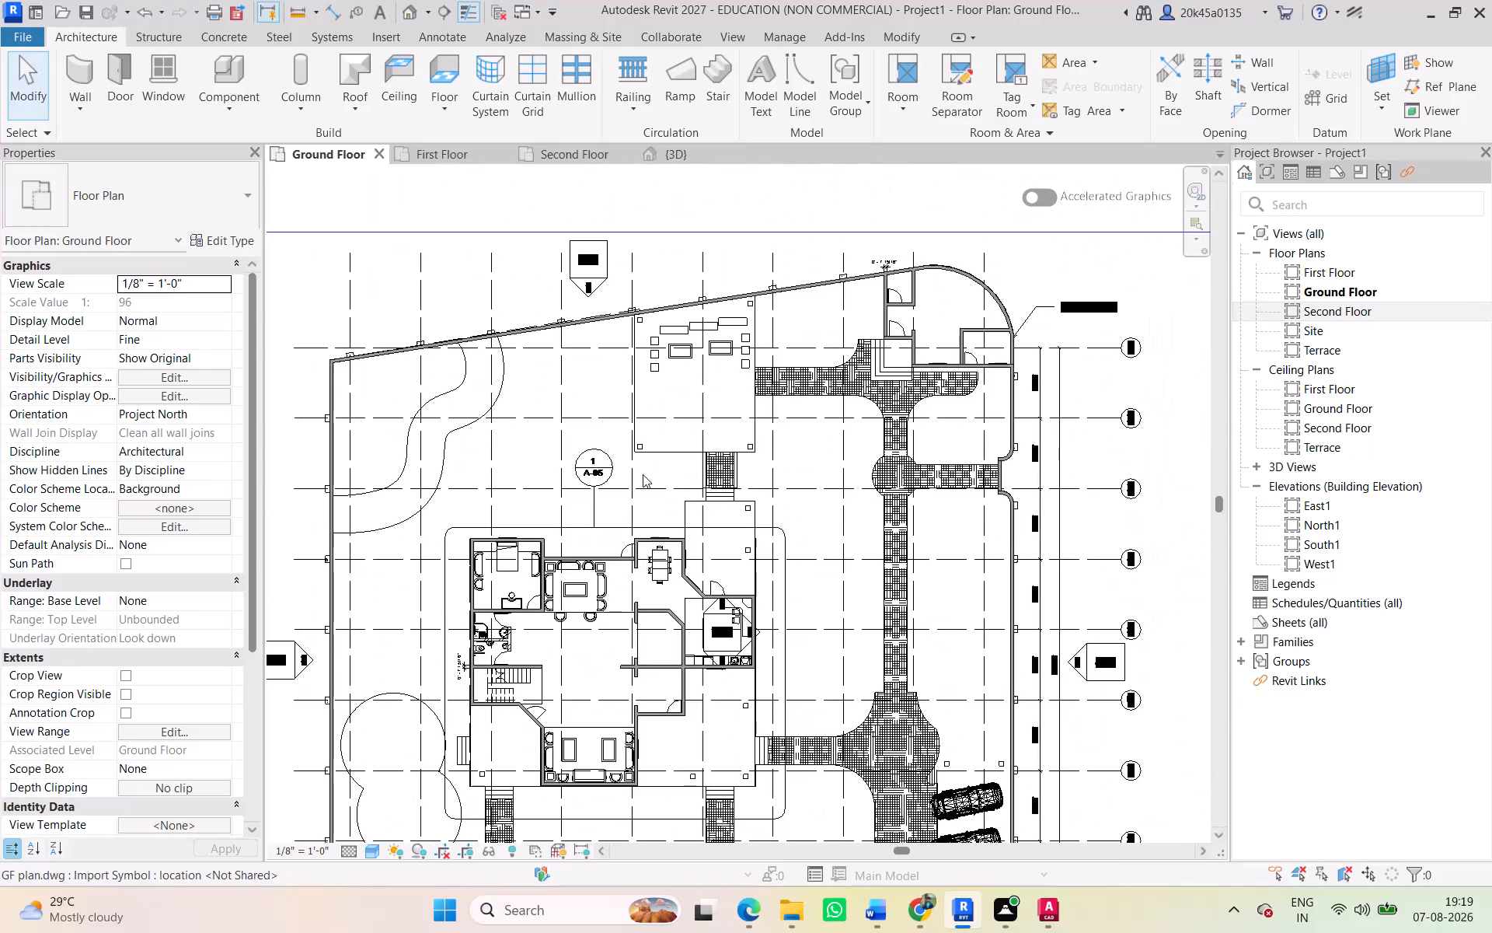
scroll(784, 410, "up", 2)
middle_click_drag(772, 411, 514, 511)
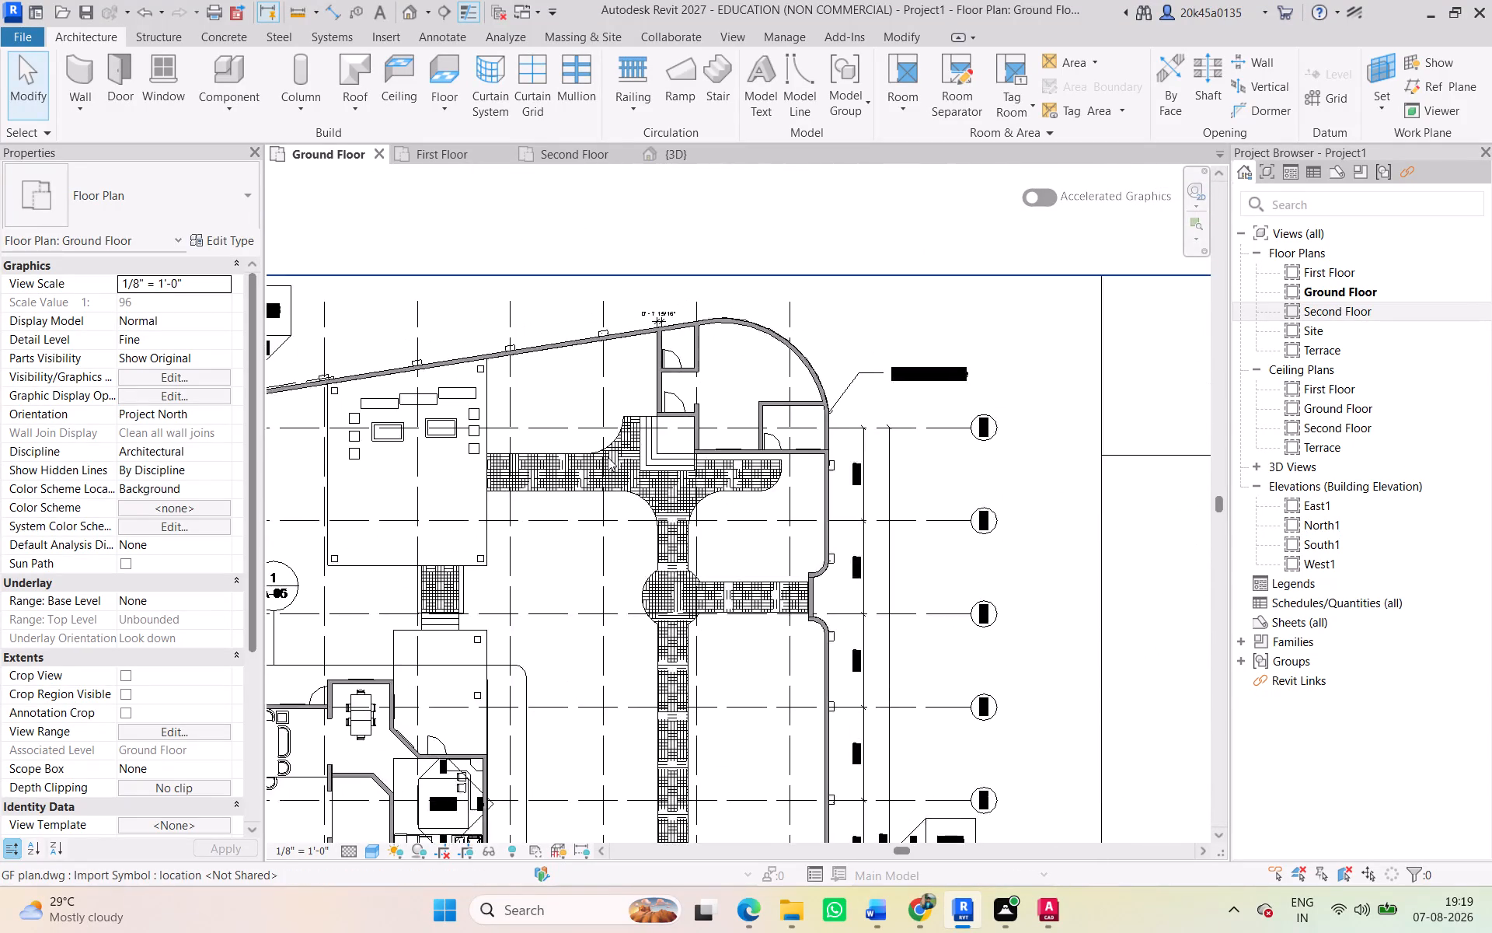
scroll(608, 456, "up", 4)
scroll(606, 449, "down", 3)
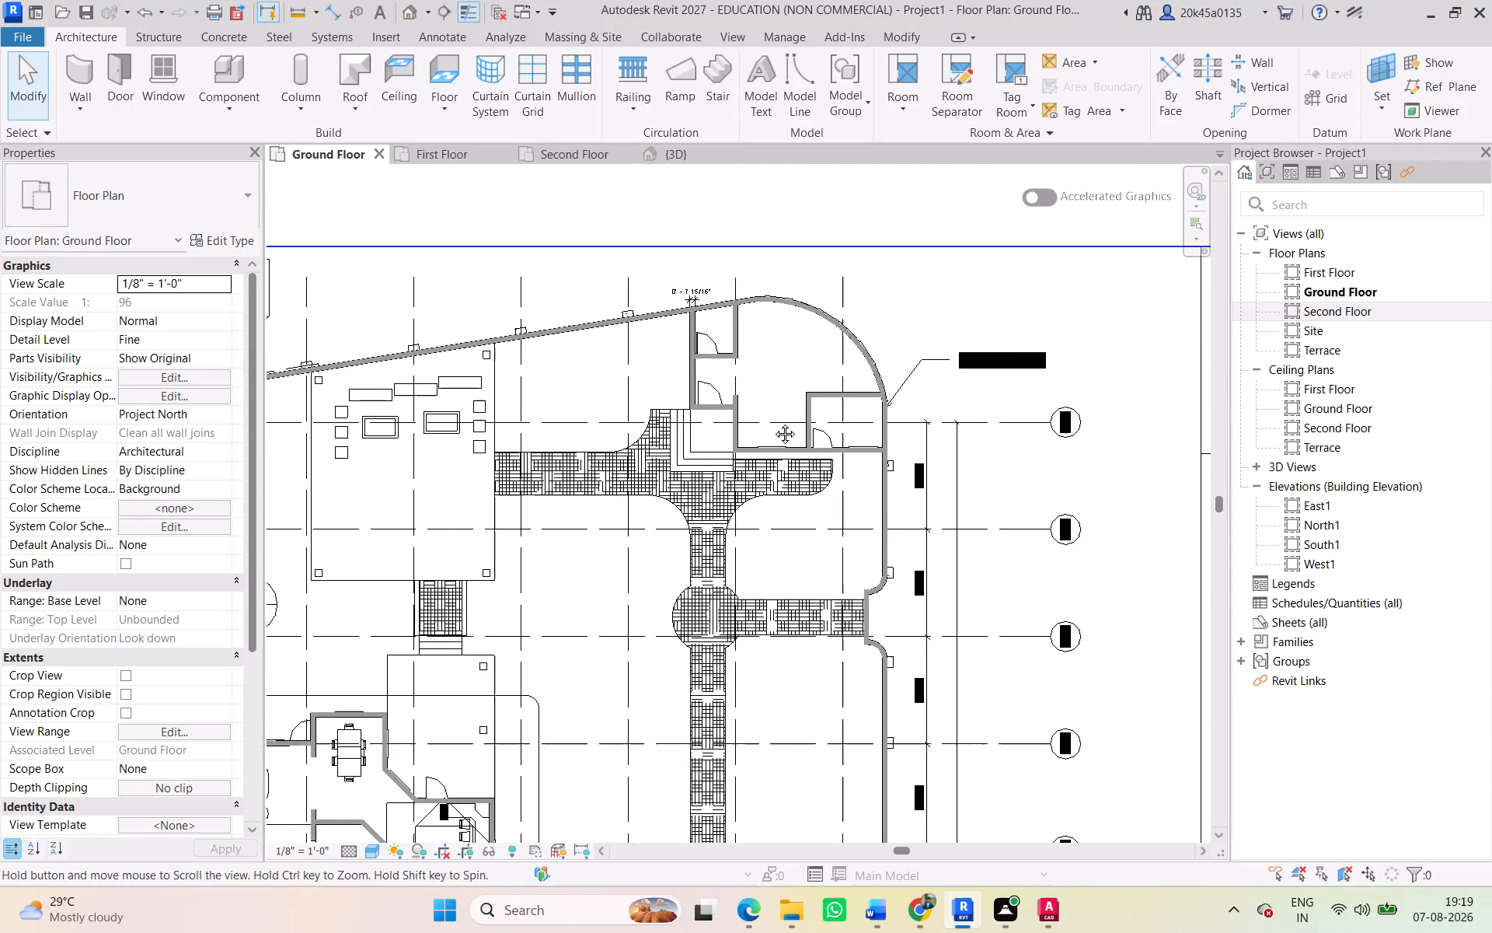
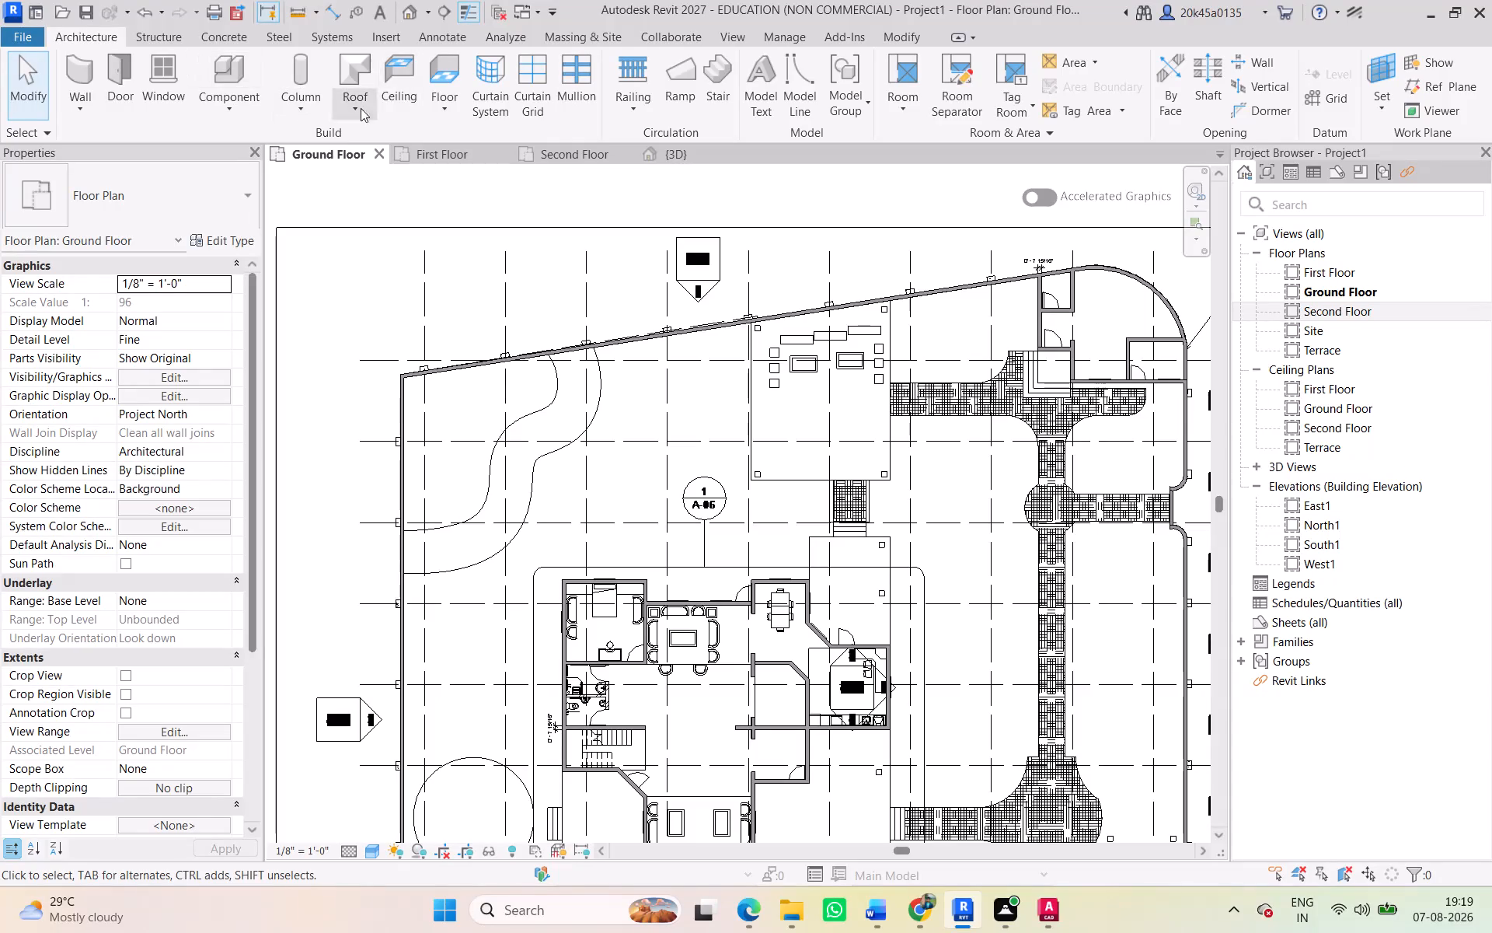
Start an architectural floor in the Ground Floor plan.
left_click(445, 125)
left_click(444, 114)
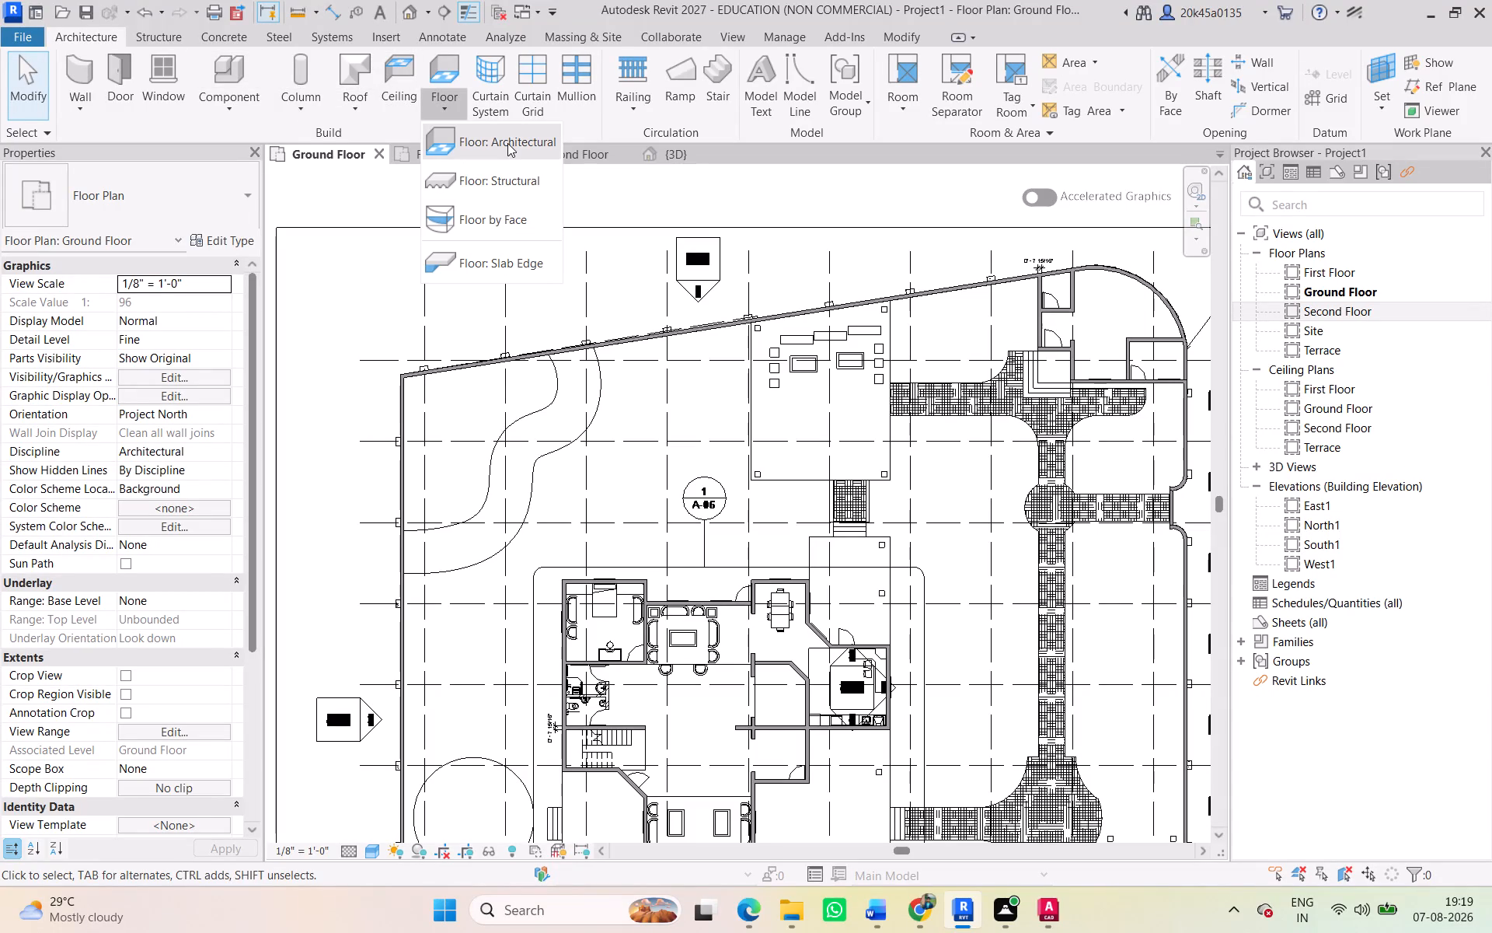
left_click(504, 147)
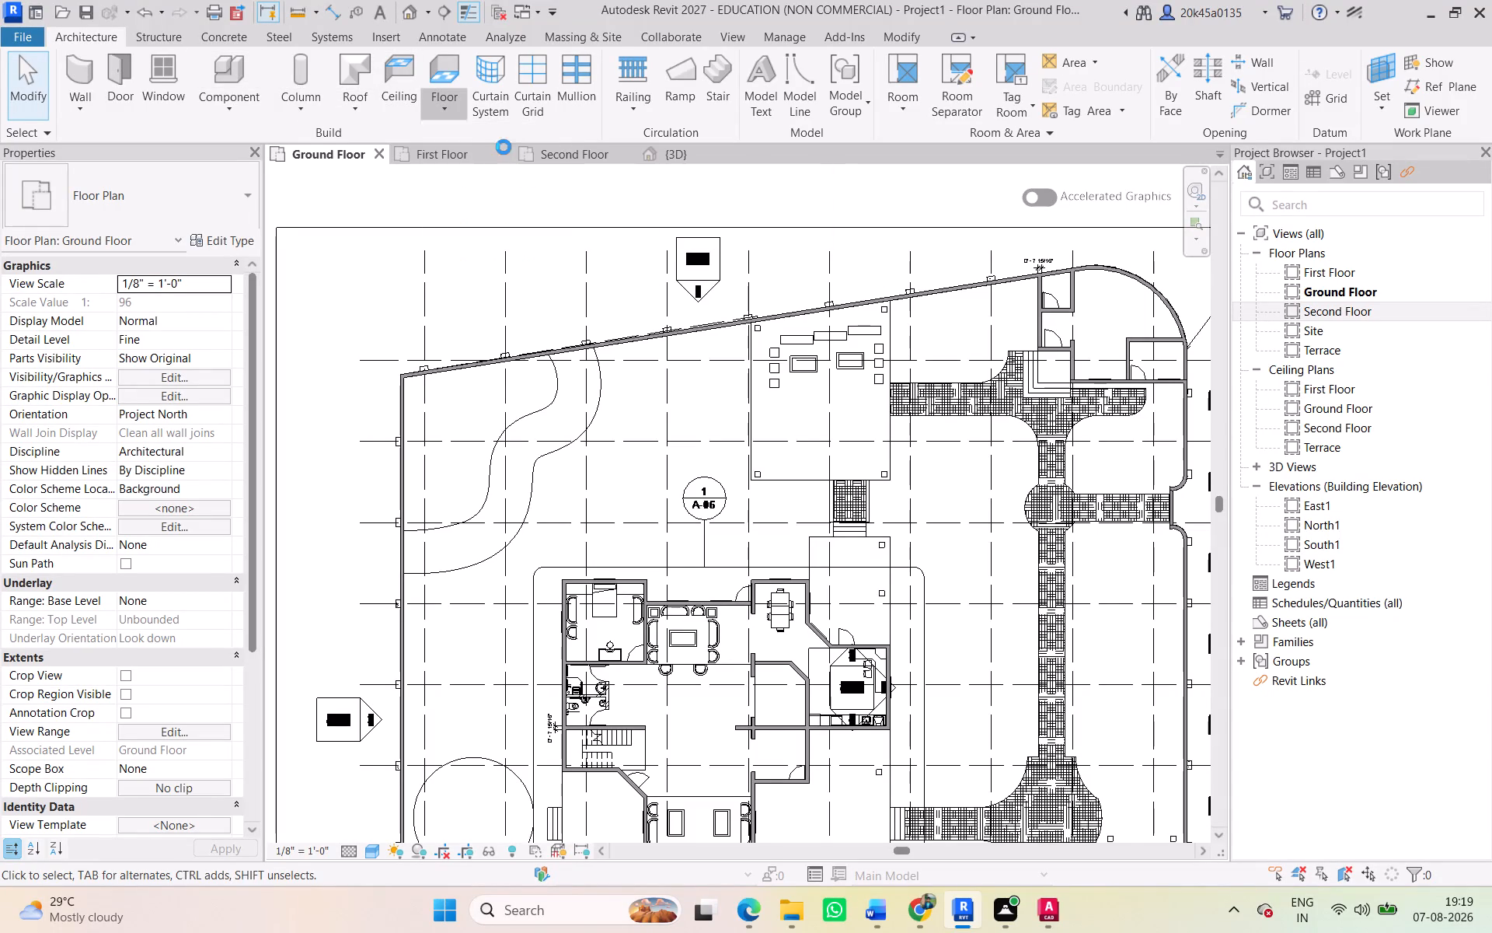
Choose to save the project and name the file Revit Tool Test in the Desktop folder.
left_click(644, 400)
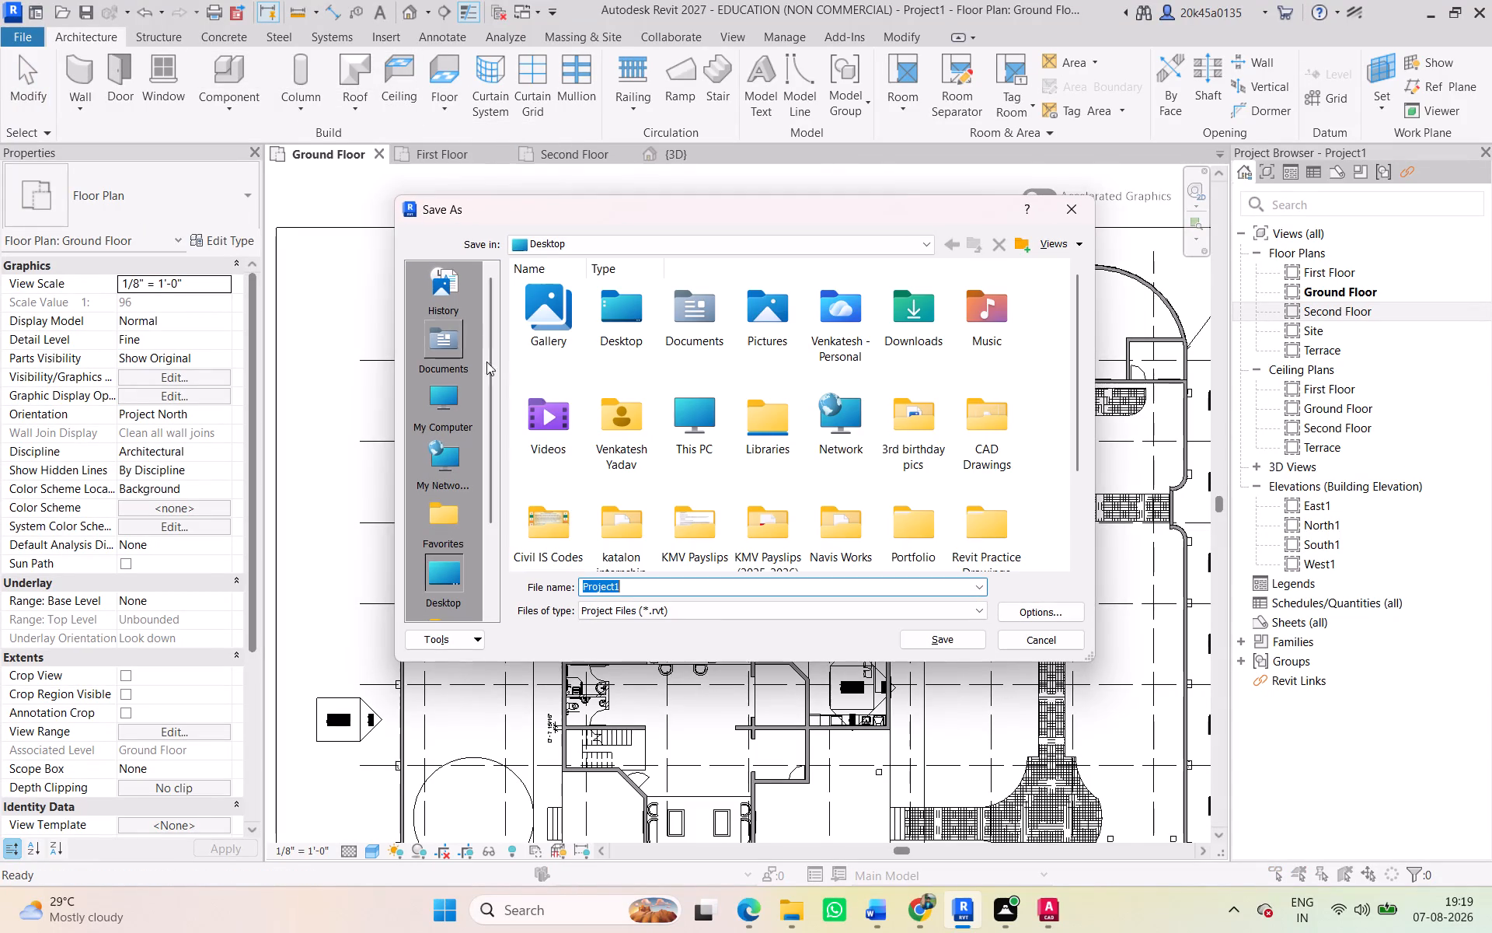
left_click(436, 575)
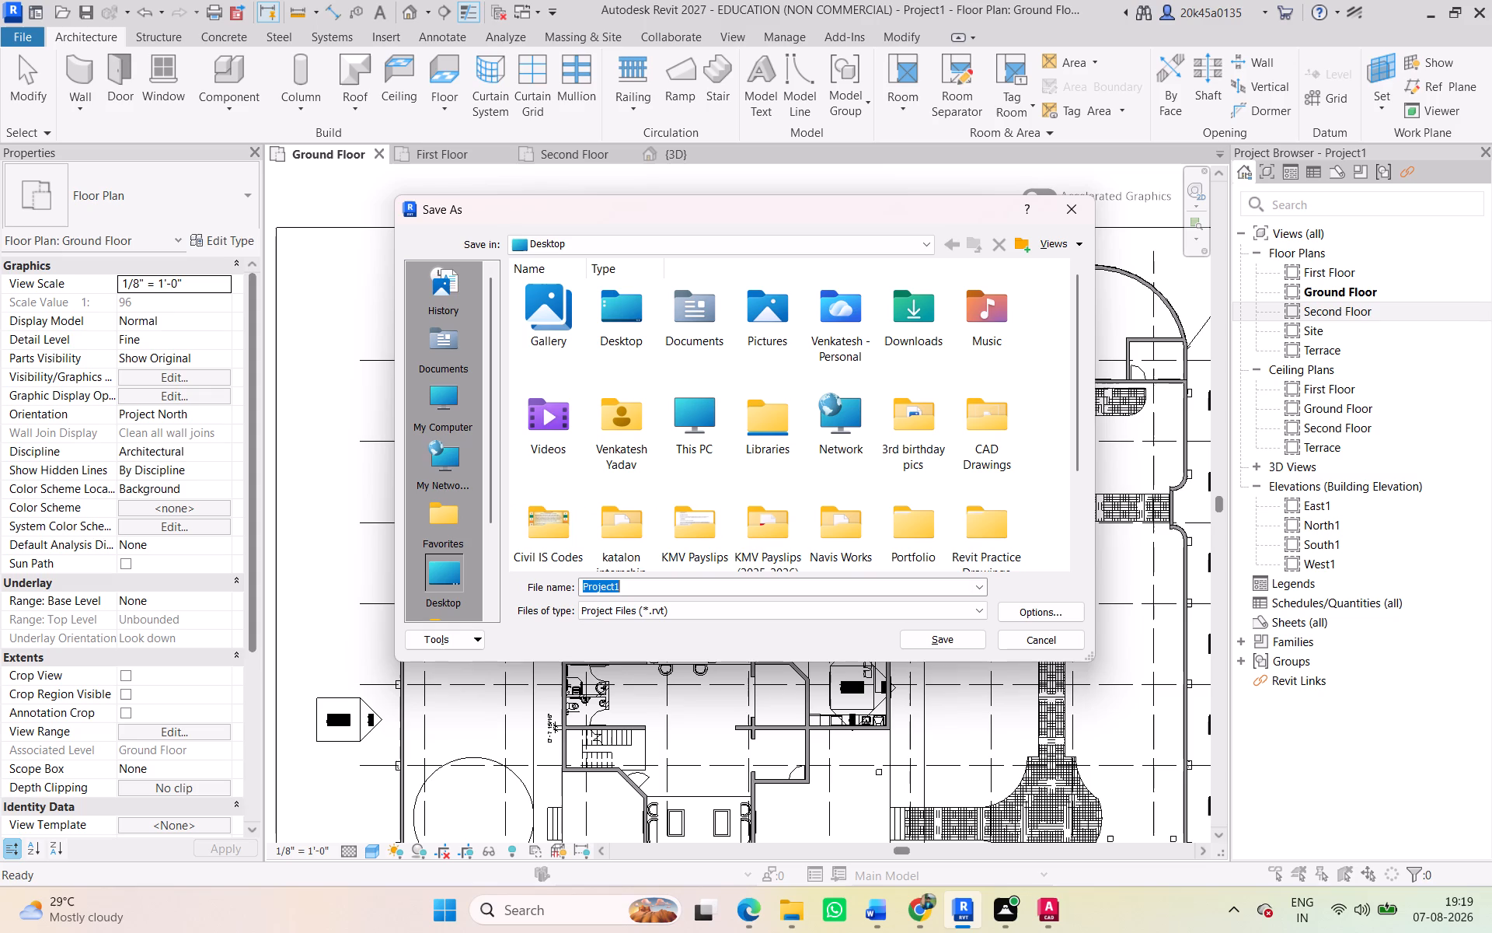
left_click(635, 585)
type("too te")
key("BackSpace")
key("BackSpace")
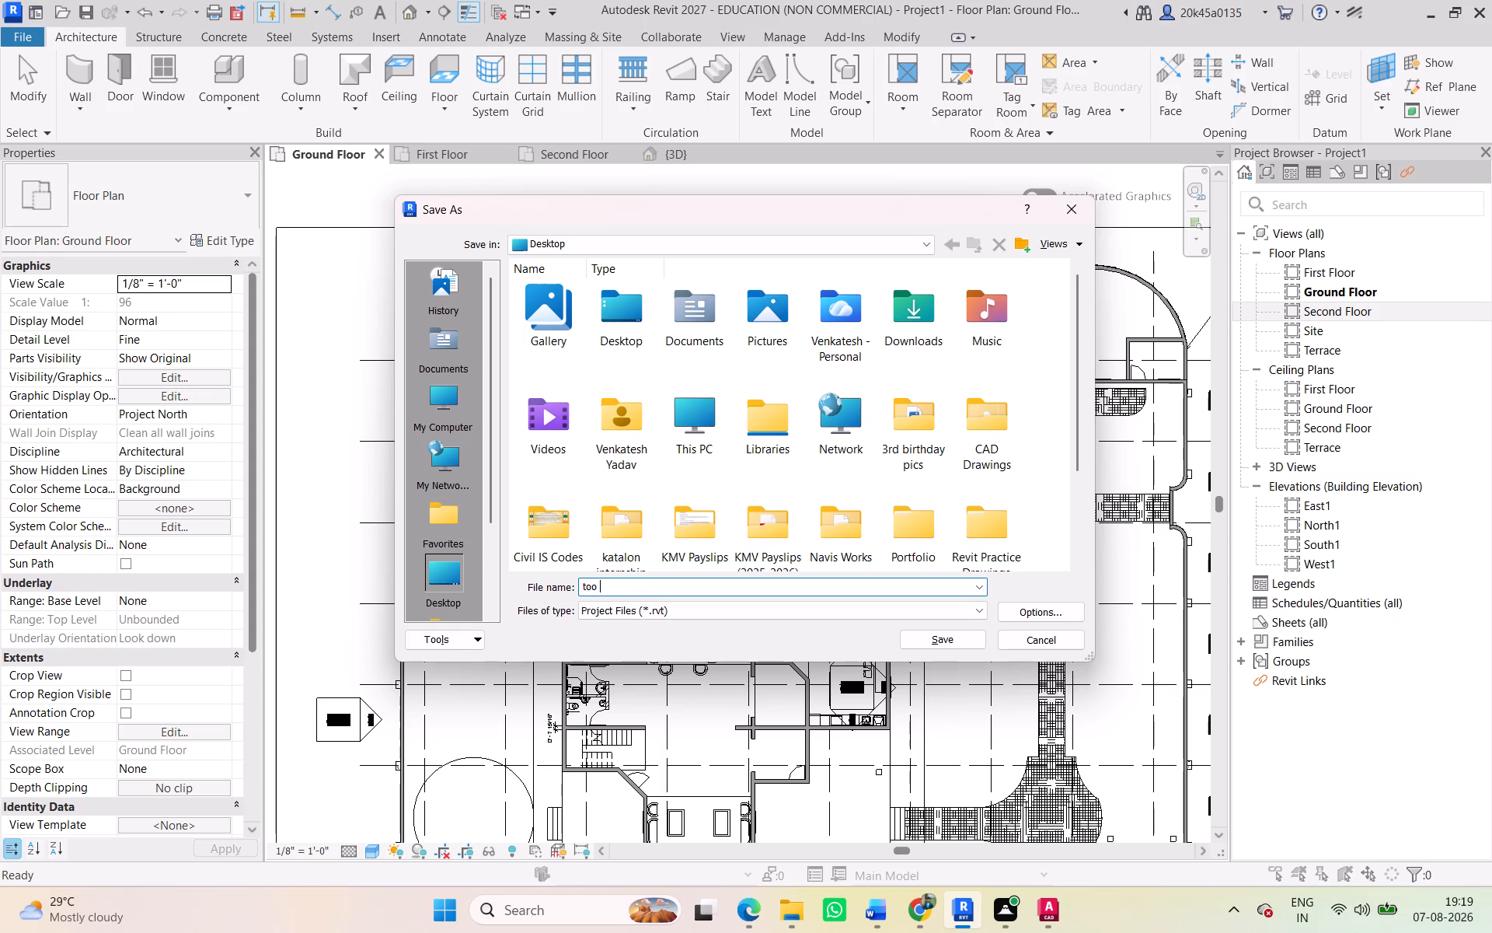
key("BackSpace")
key("BackSpace")
key("BackSpace")
key("BackSpace")
key("BackSpace")
key("shift+t")
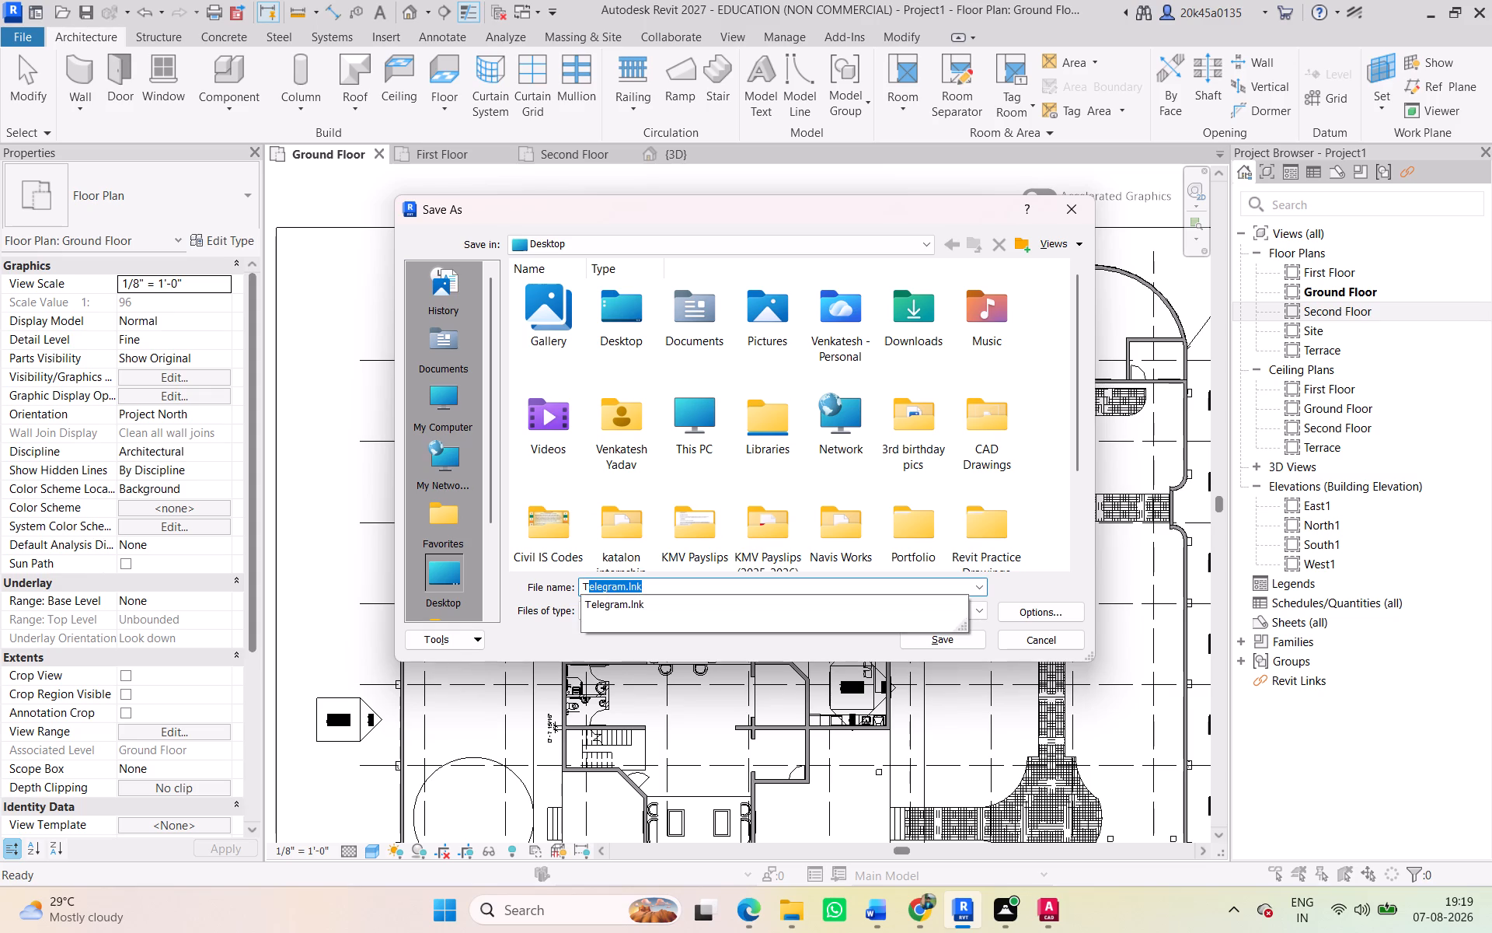
key("p")
key("BackSpace")
type("ool Tes")
key("t")
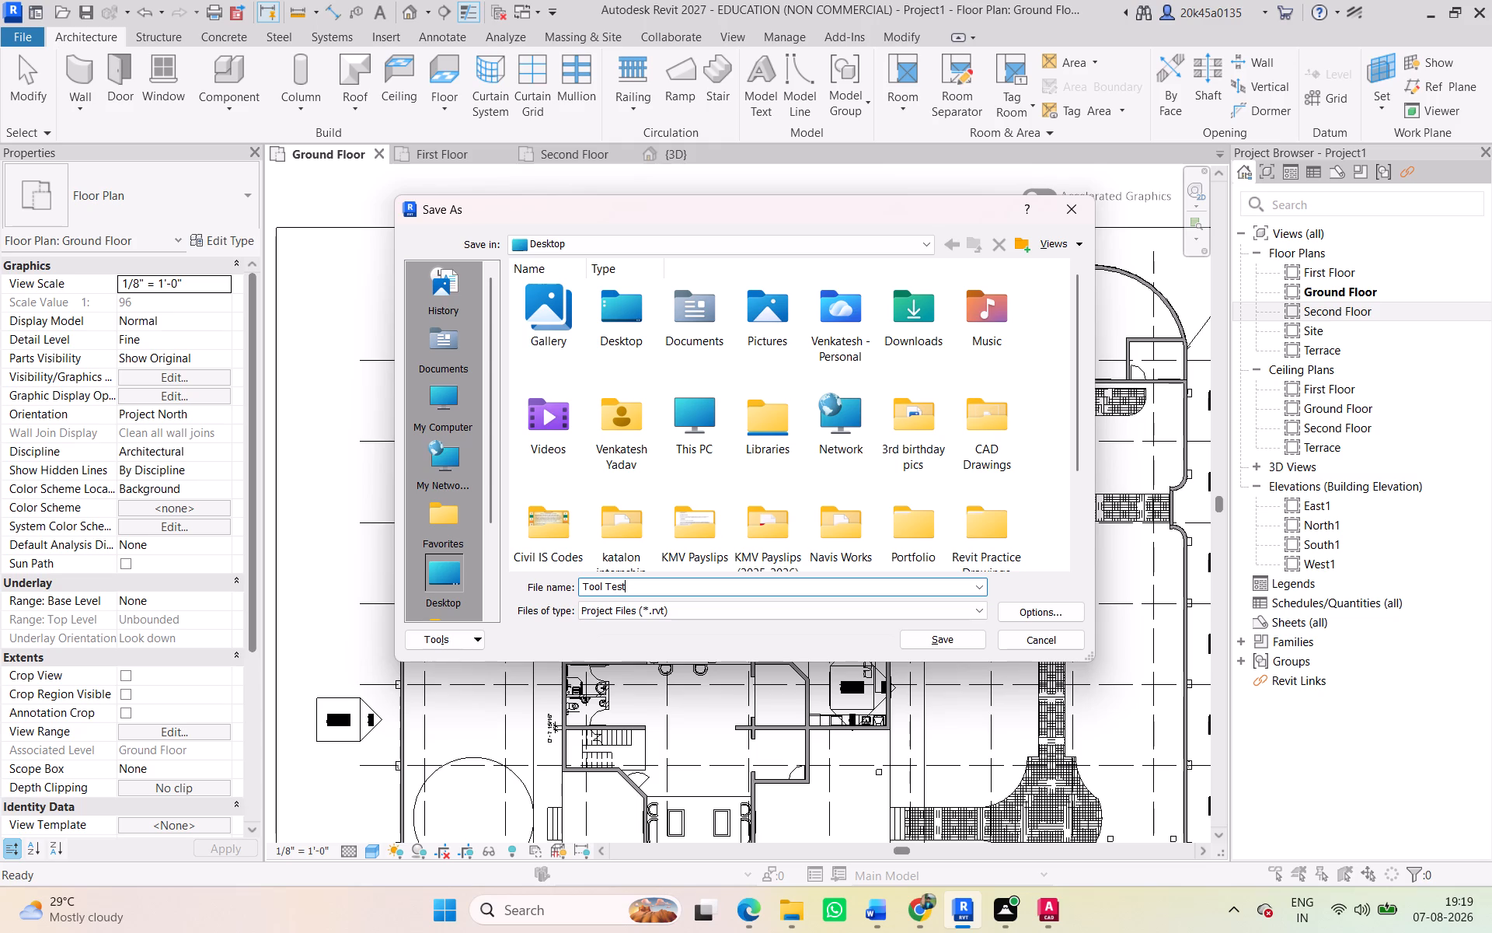
key("space")
key("Left")
key("Left")
key("Left")
key("Left")
key("Left")
key("Left")
key("Left")
key("Left")
key("Left")
key("Left")
key("Left")
key("Left")
key("Left")
key("Left")
key("Left")
type("Revit")
key("space")
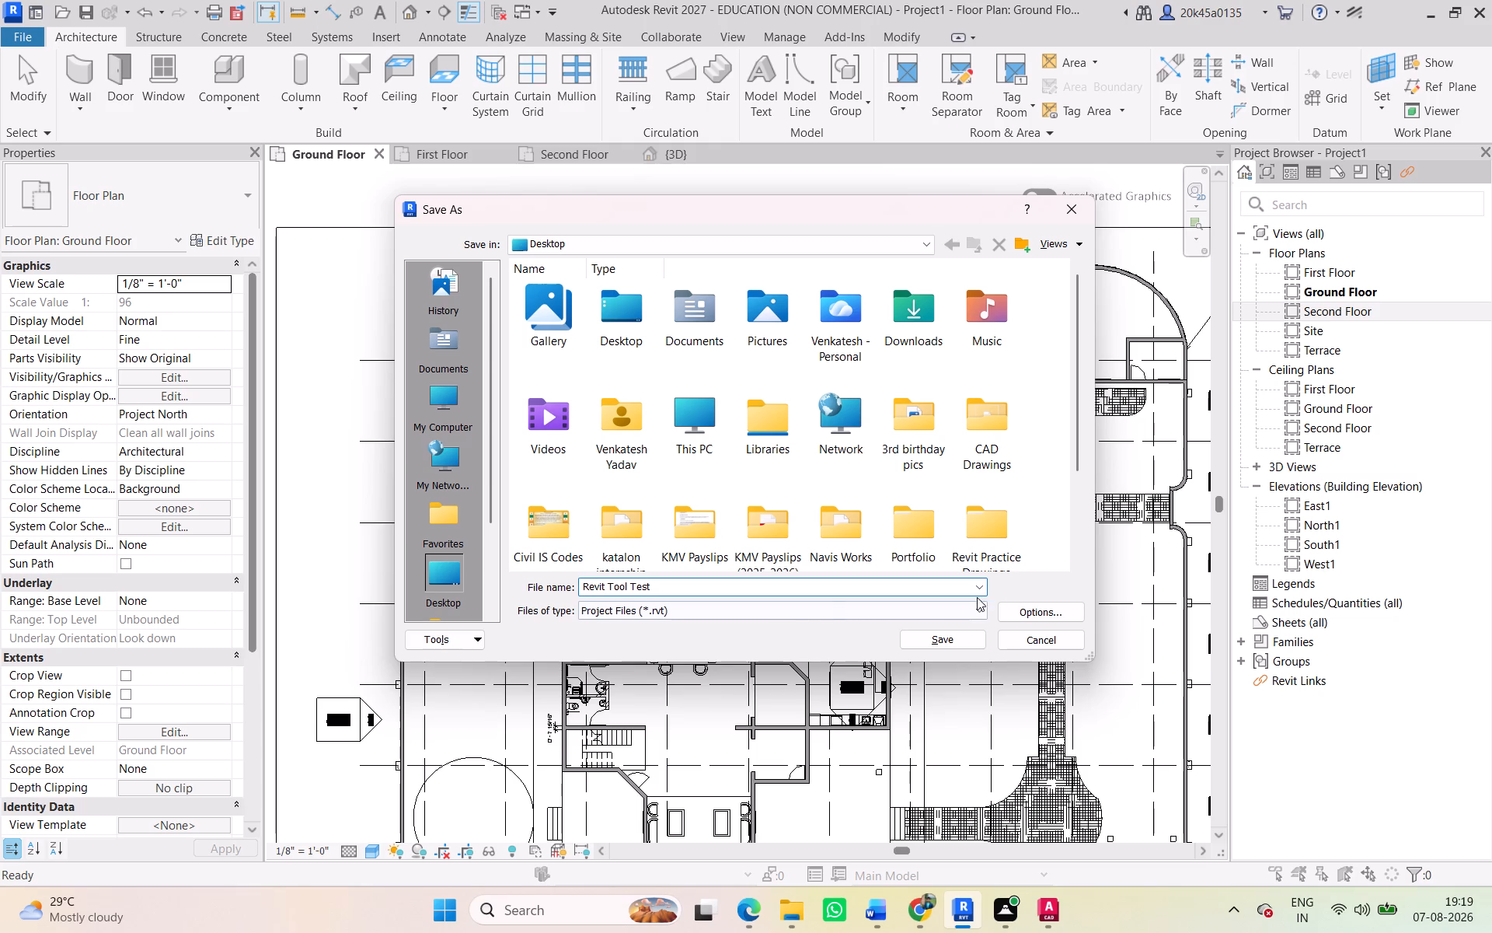
Set the maximum backups to 1 and save the project file.
left_click(1030, 609)
key("1")
key("Return")
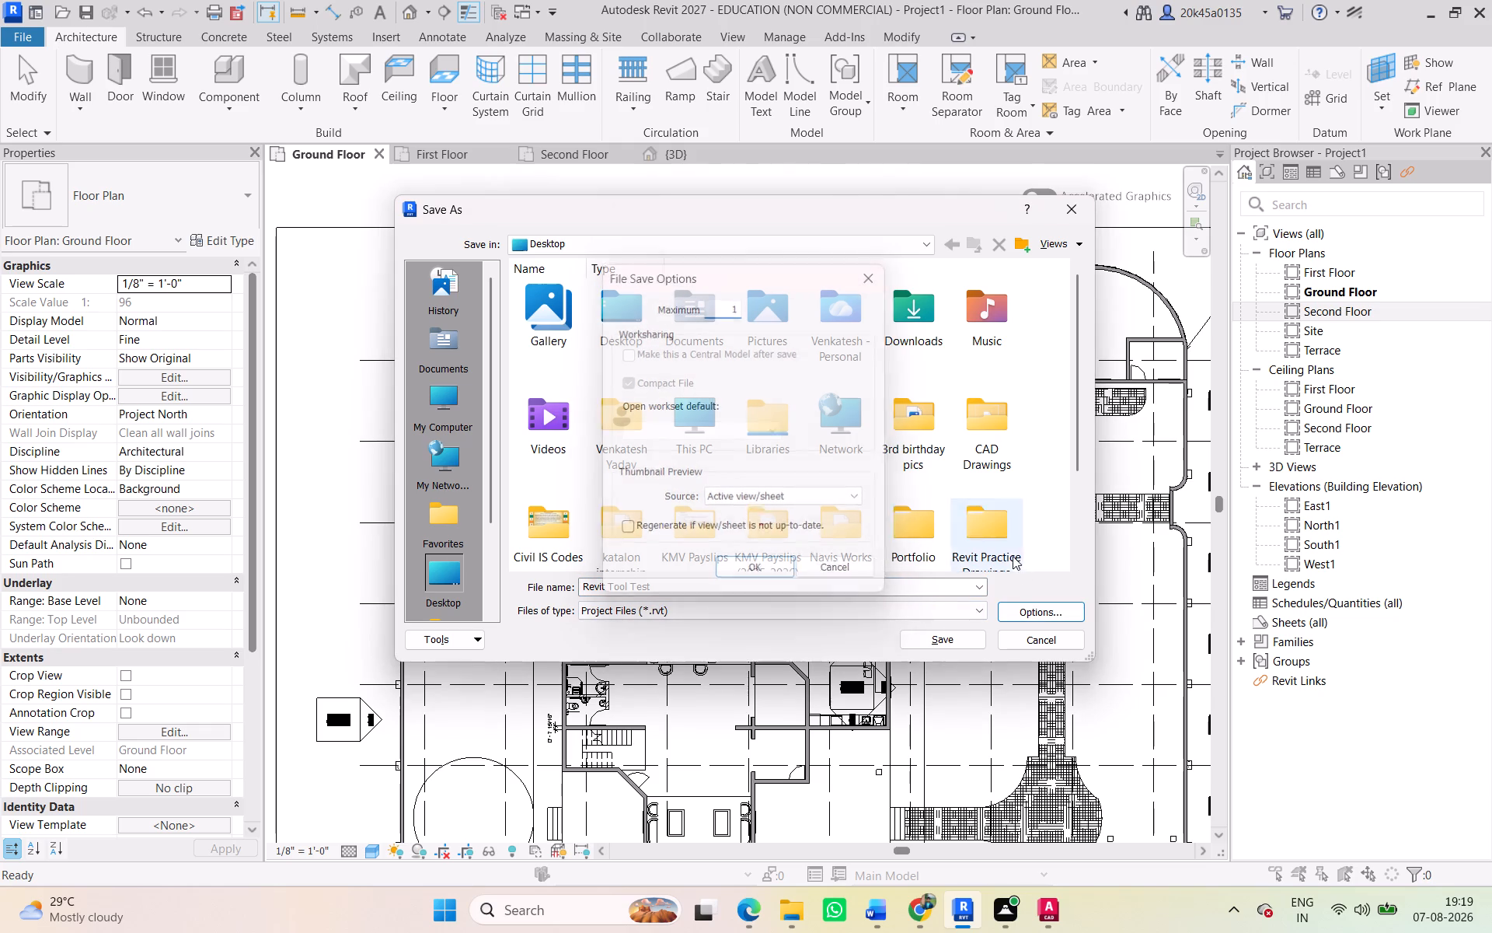
left_click(936, 648)
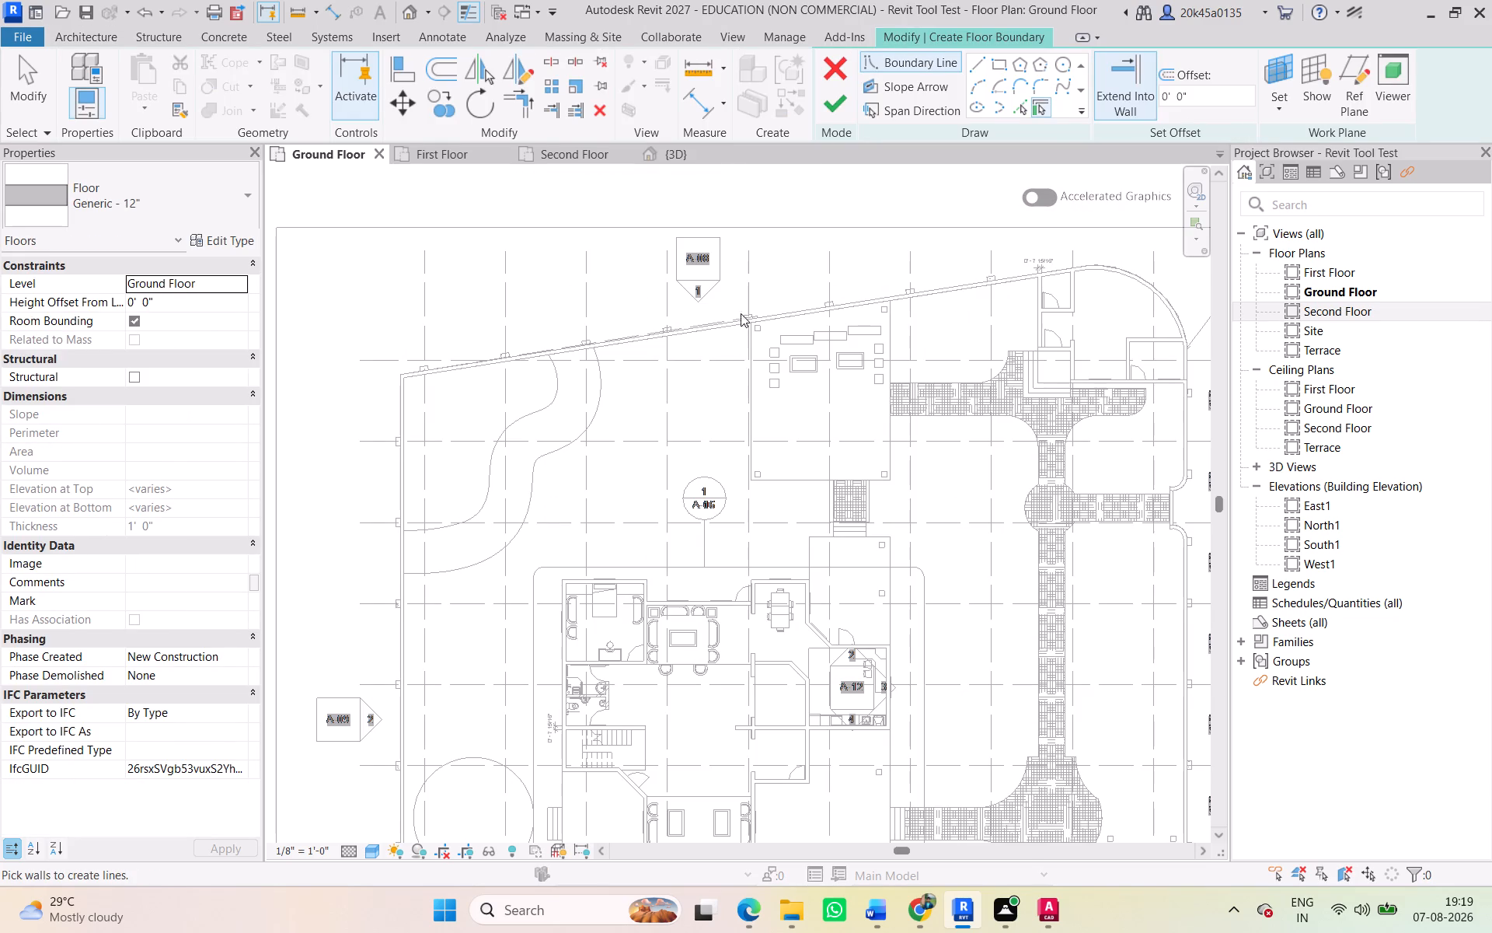
Duplicate the Generic - 12" floor type as Generic - 6".
left_click(195, 253)
left_click(1194, 273)
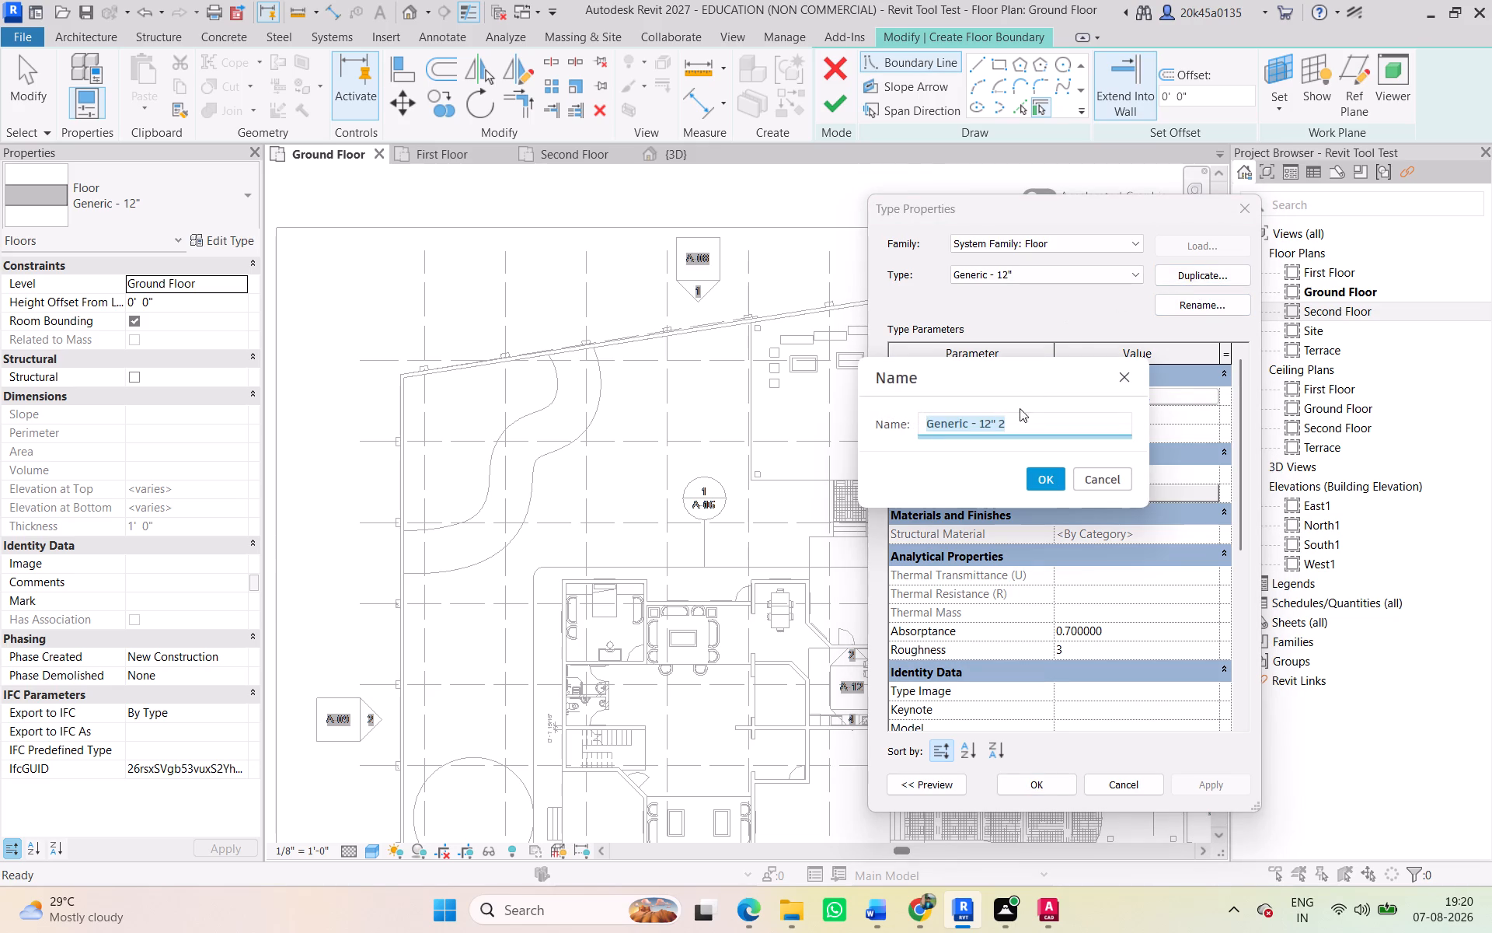
left_click(1020, 412)
left_click(1019, 416)
key("BackSpace")
key("BackSpace")
key("BackSpace")
key("BackSpace")
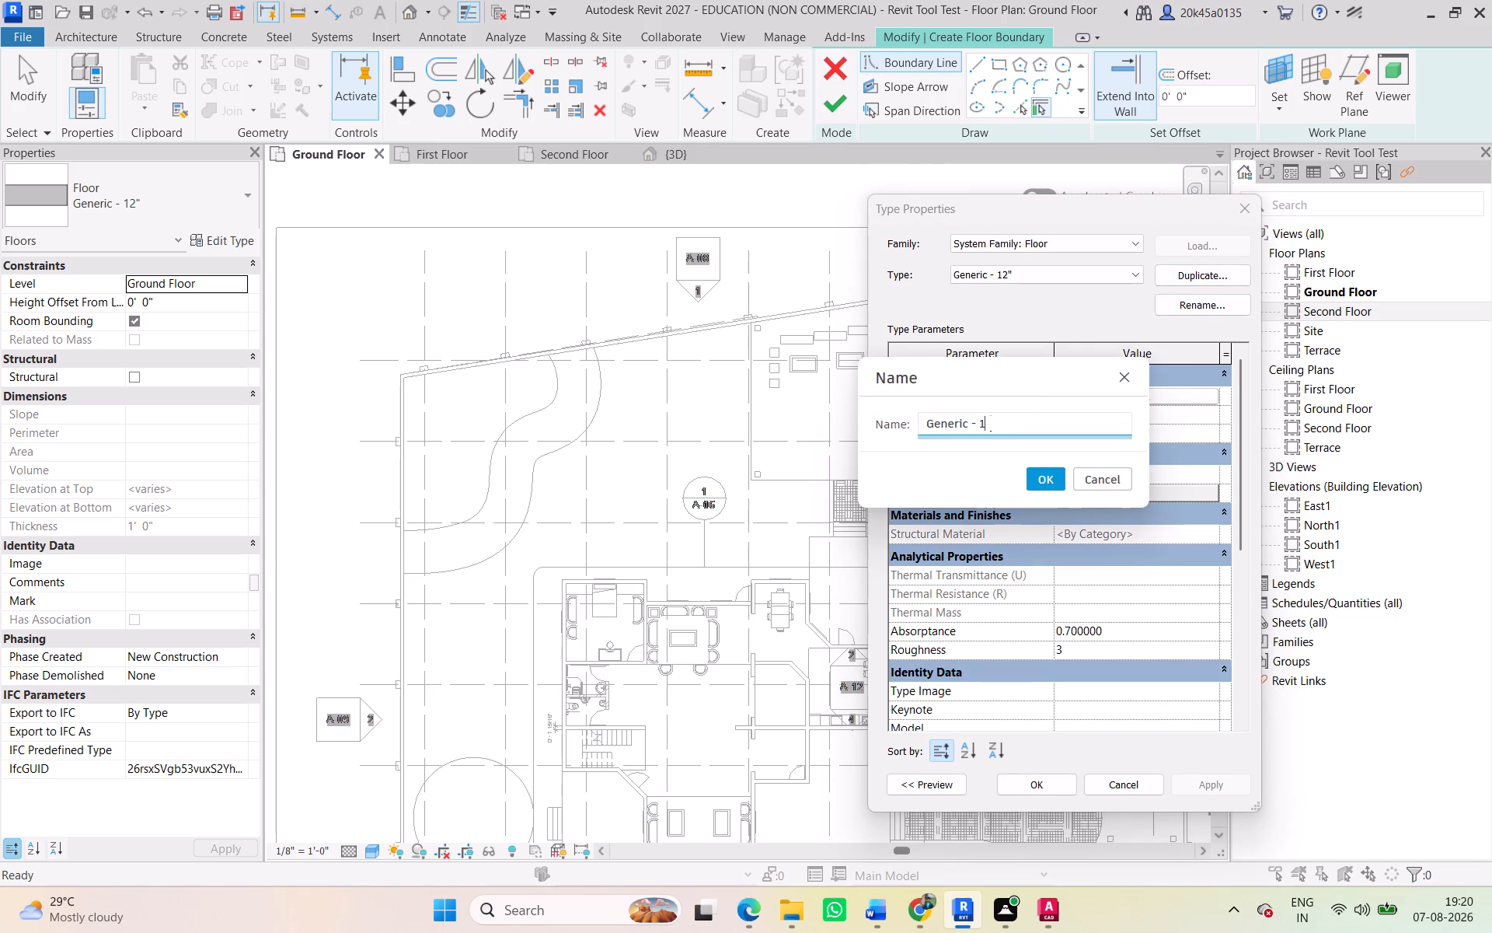
key("BackSpace")
type("6\"")
key("Return")
key("backslash")
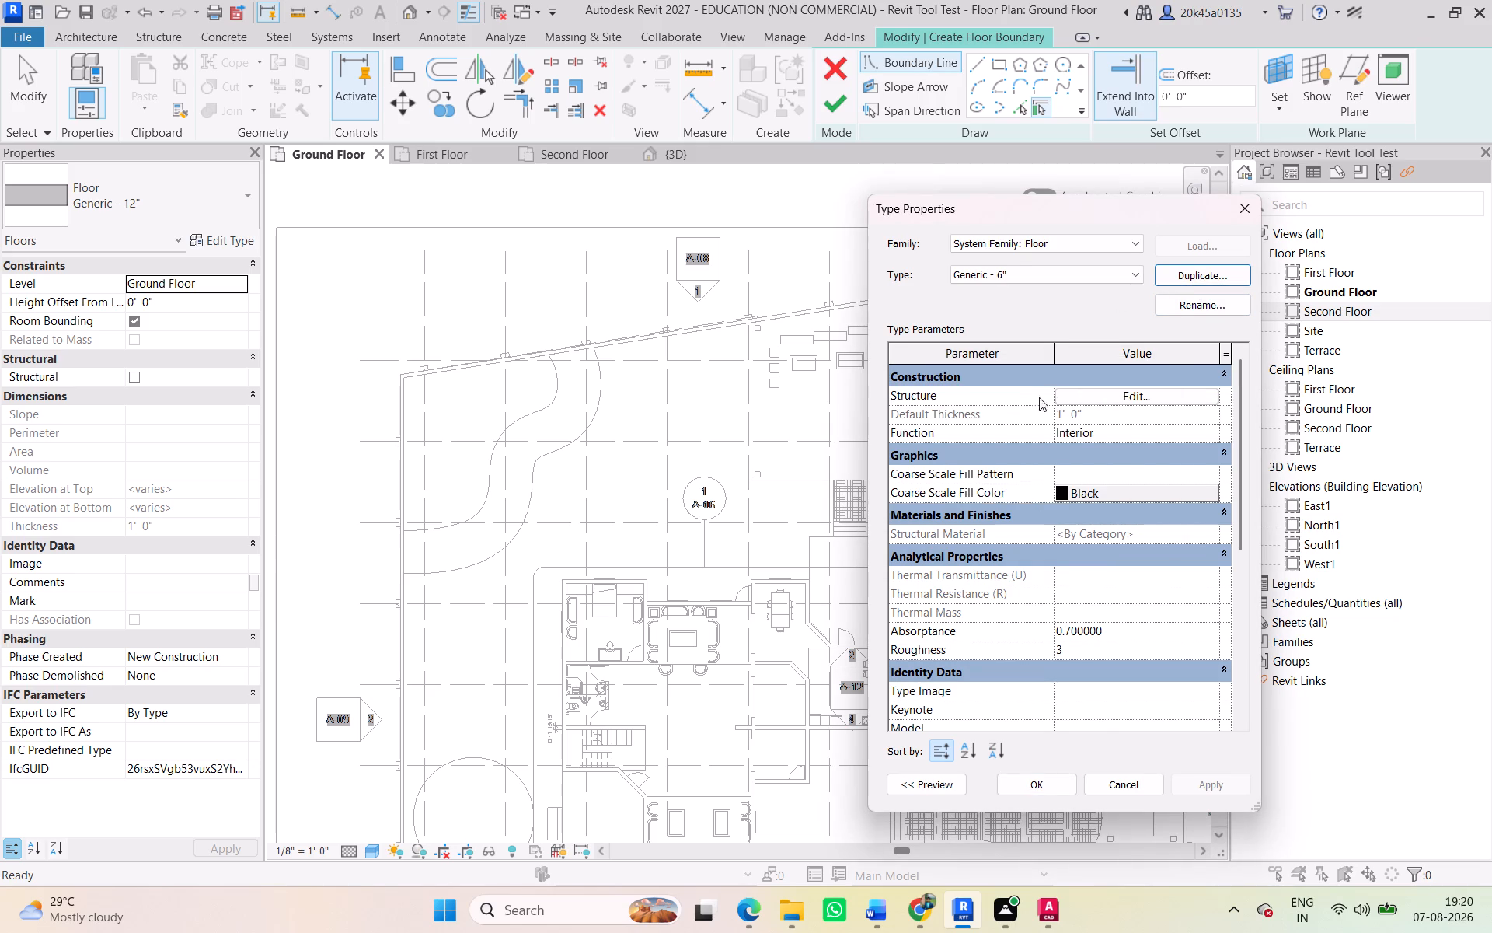
Set the structure layer's thickness to 6" in the new floor type's assembly.
left_click(1133, 401)
left_click(1111, 405)
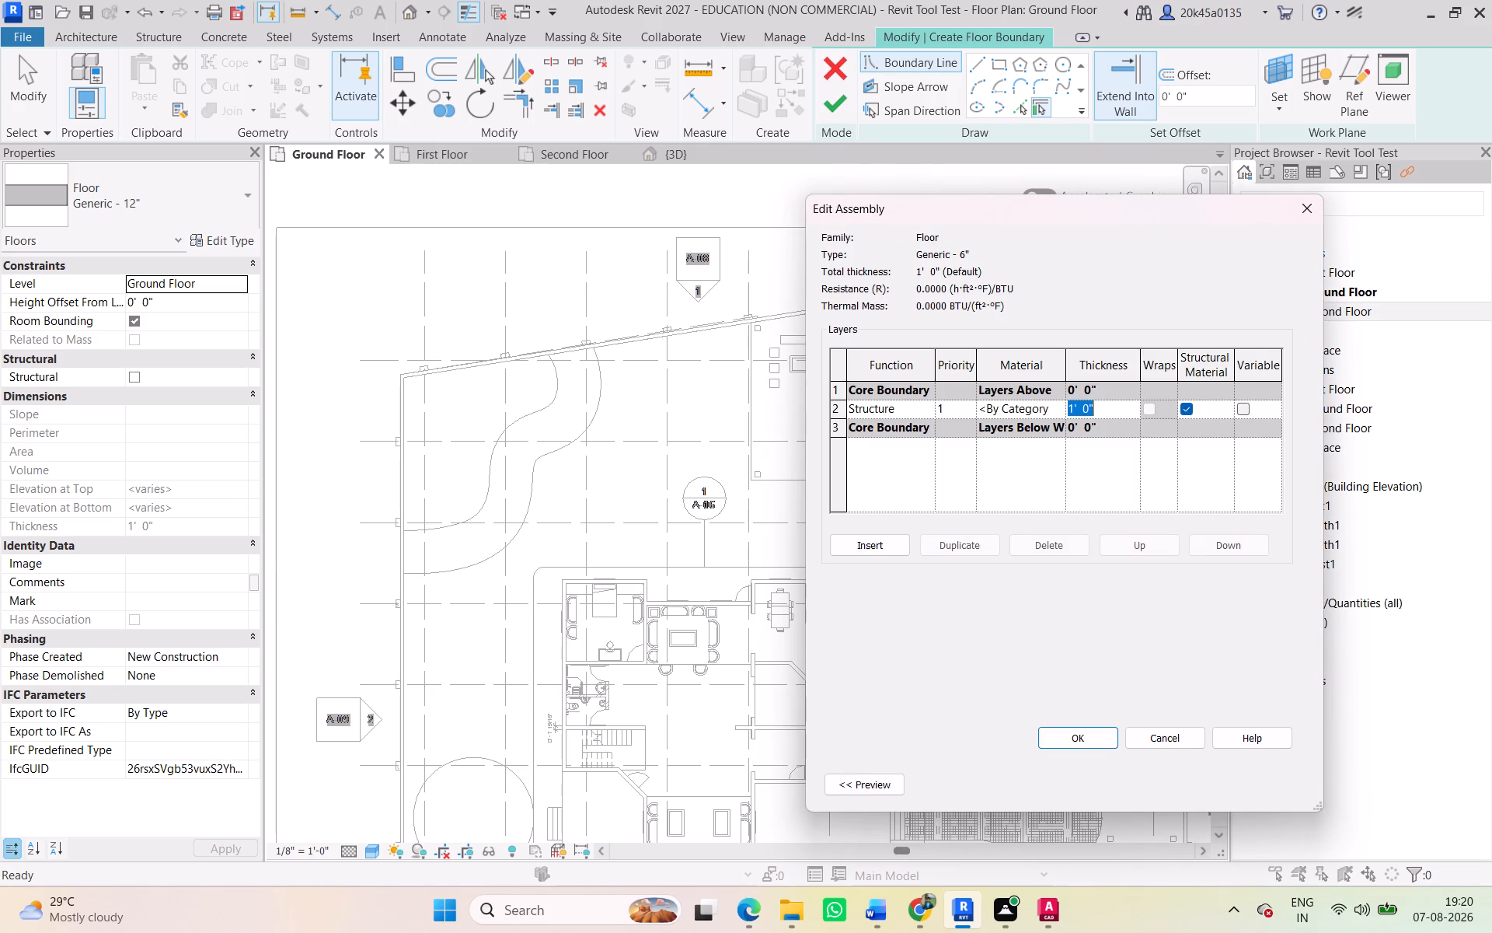
type("6\"")
key("Return")
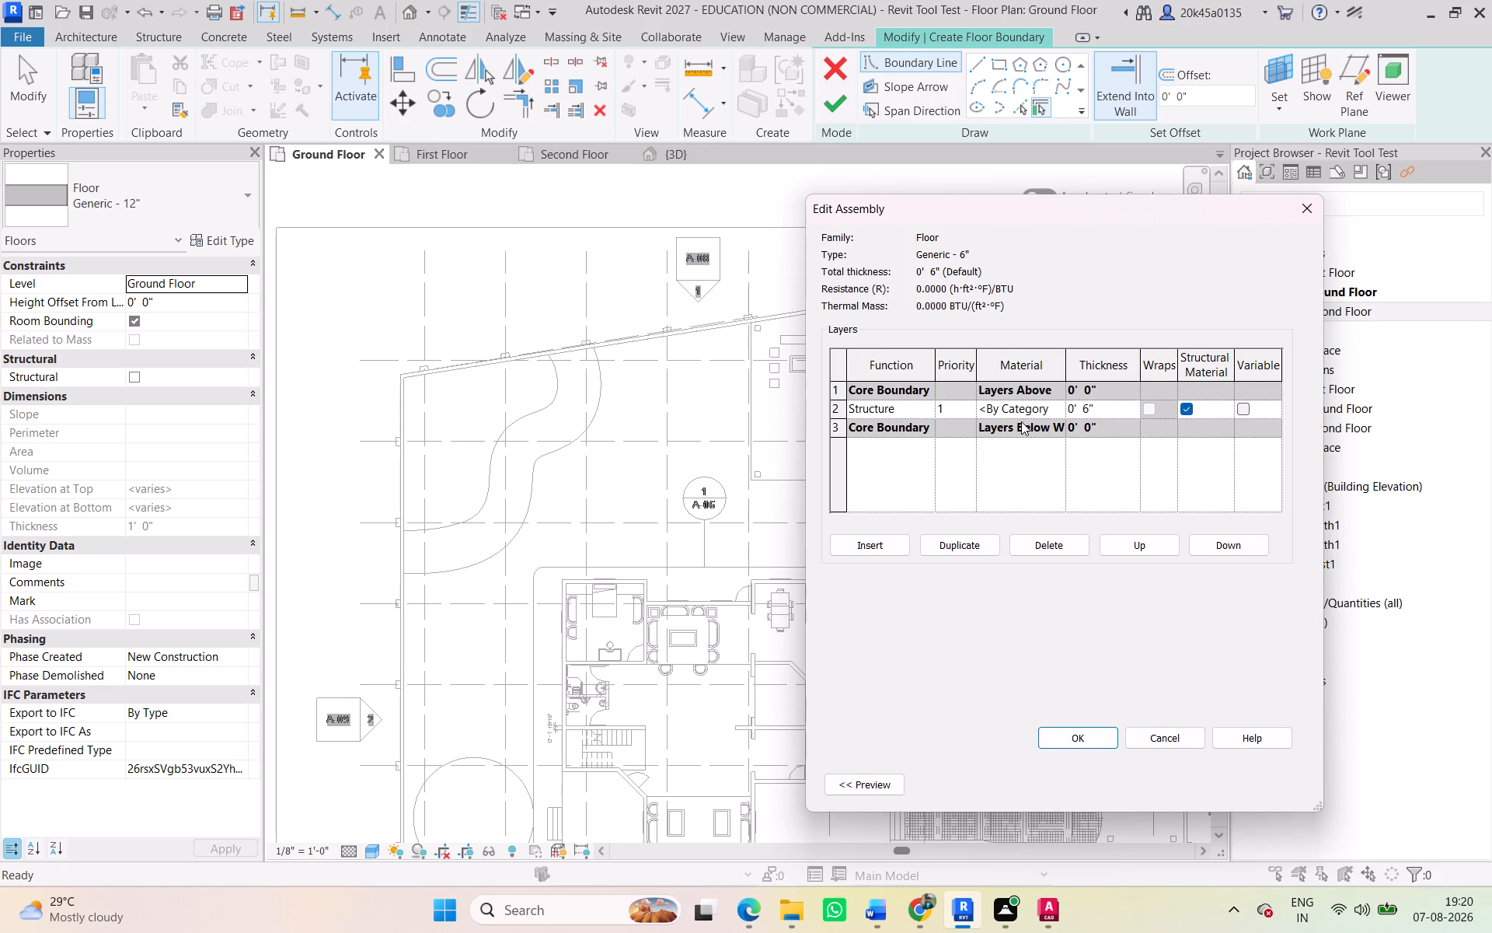
Assign Concrete, Cast-in-Place gray to the structure layer and accept the floor type's properties.
left_click(1021, 421)
left_click(1044, 417)
left_click(1055, 407)
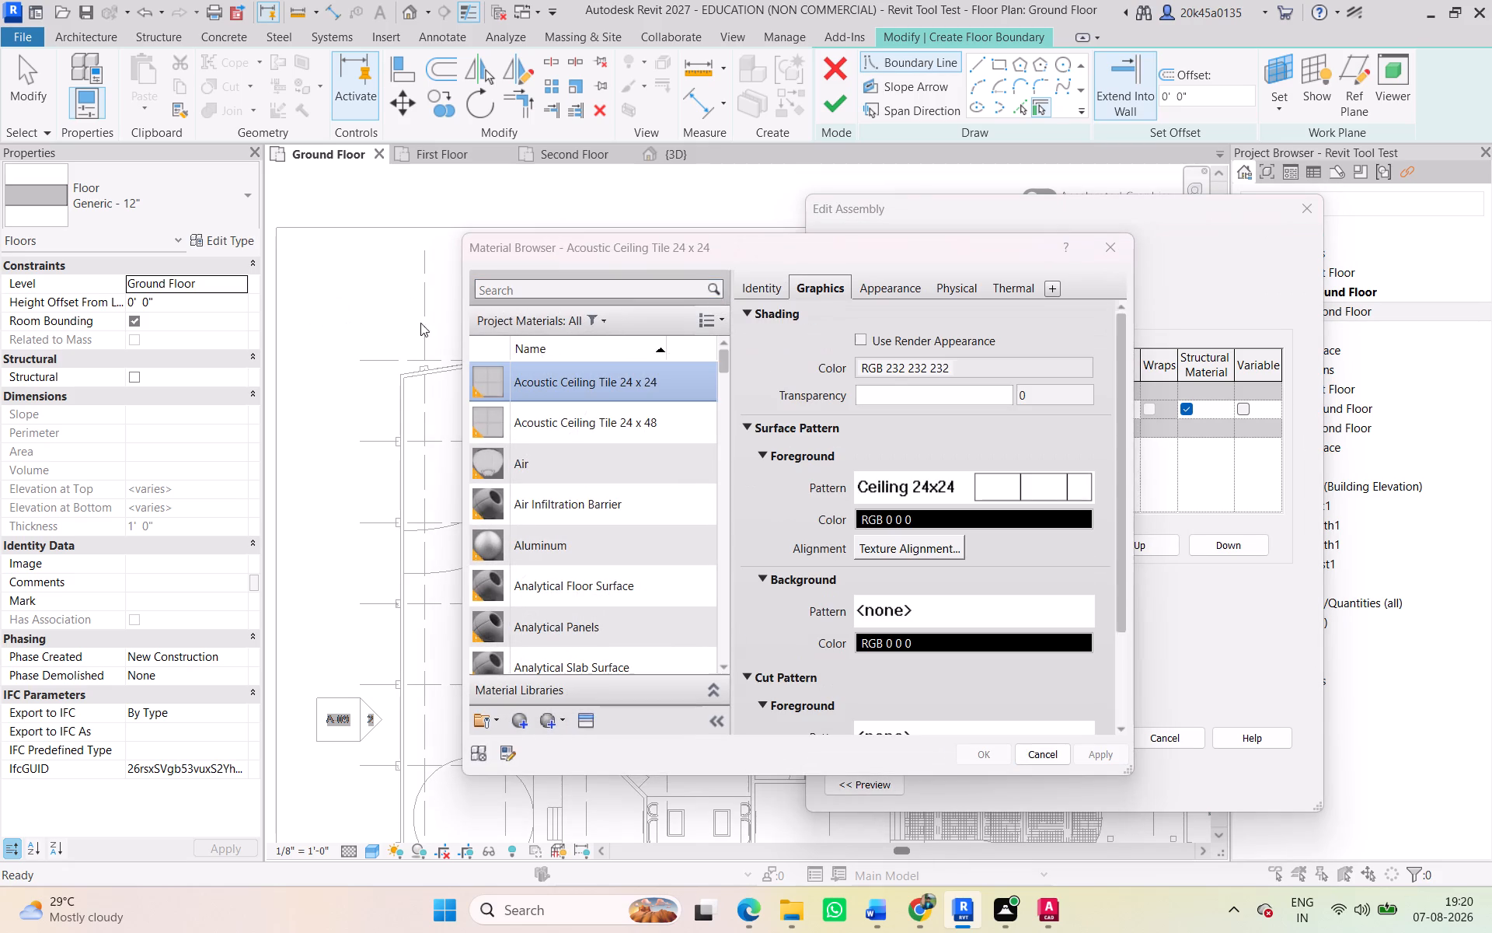
left_click(561, 293)
key("c")
key("o")
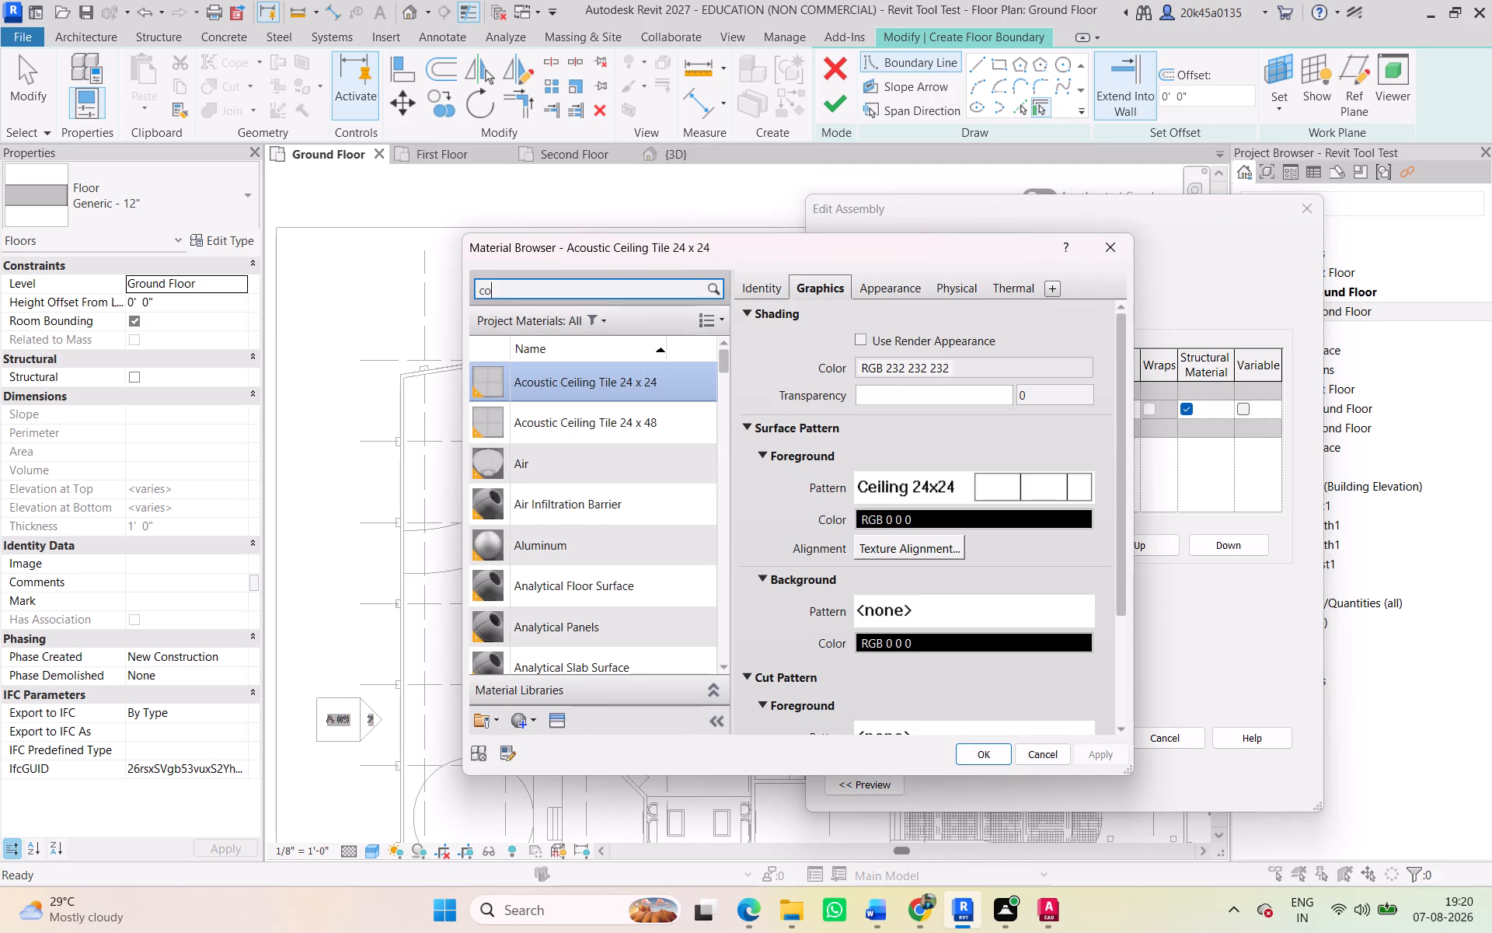
type("nc")
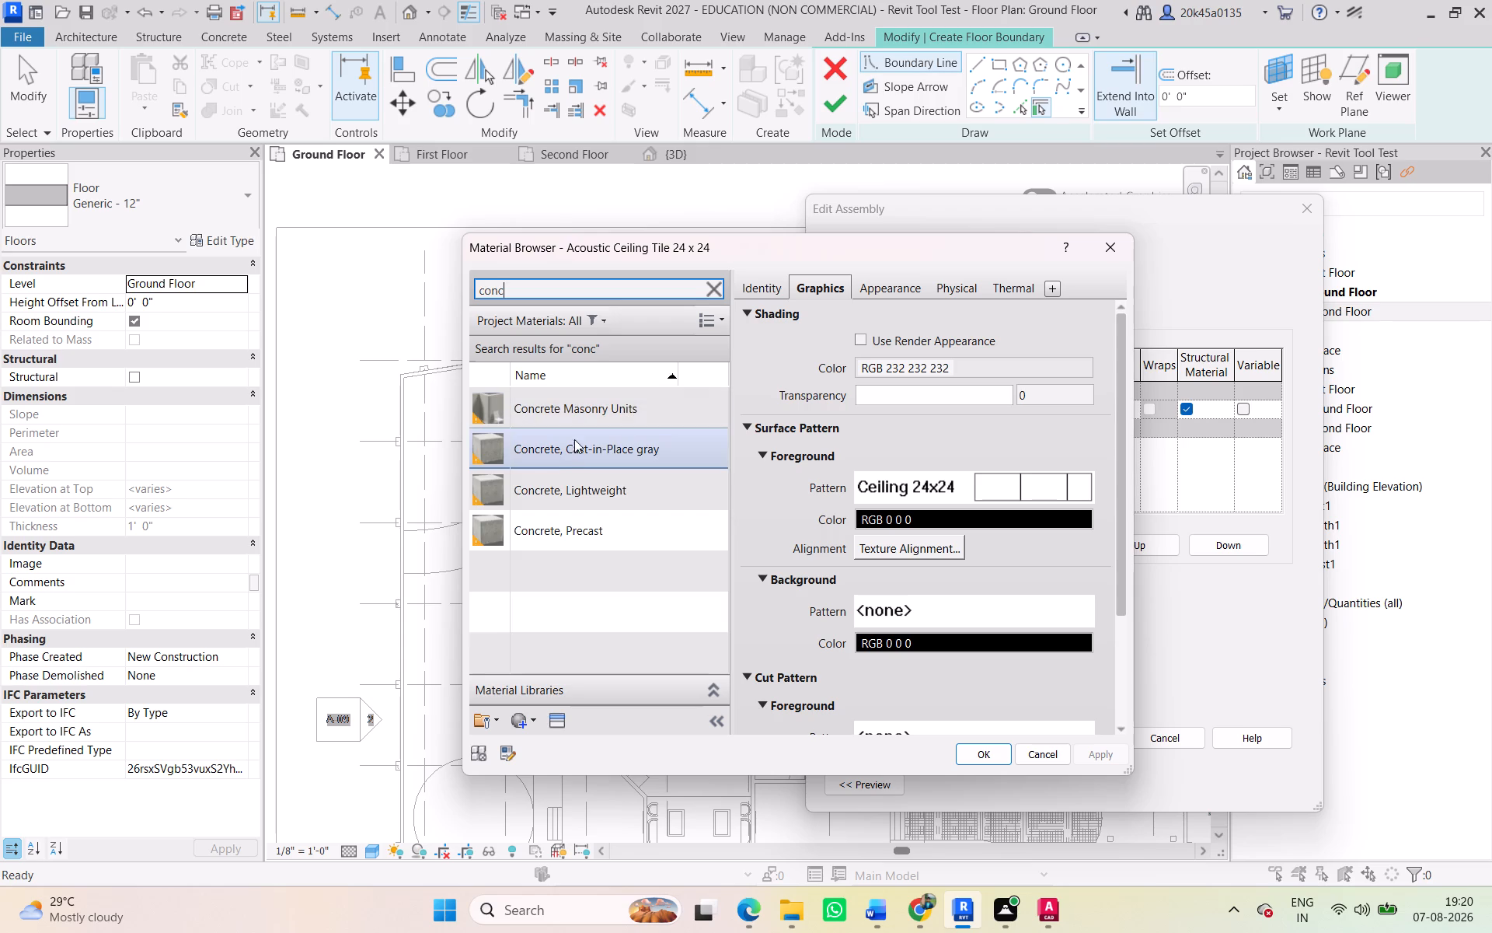
left_click(571, 438)
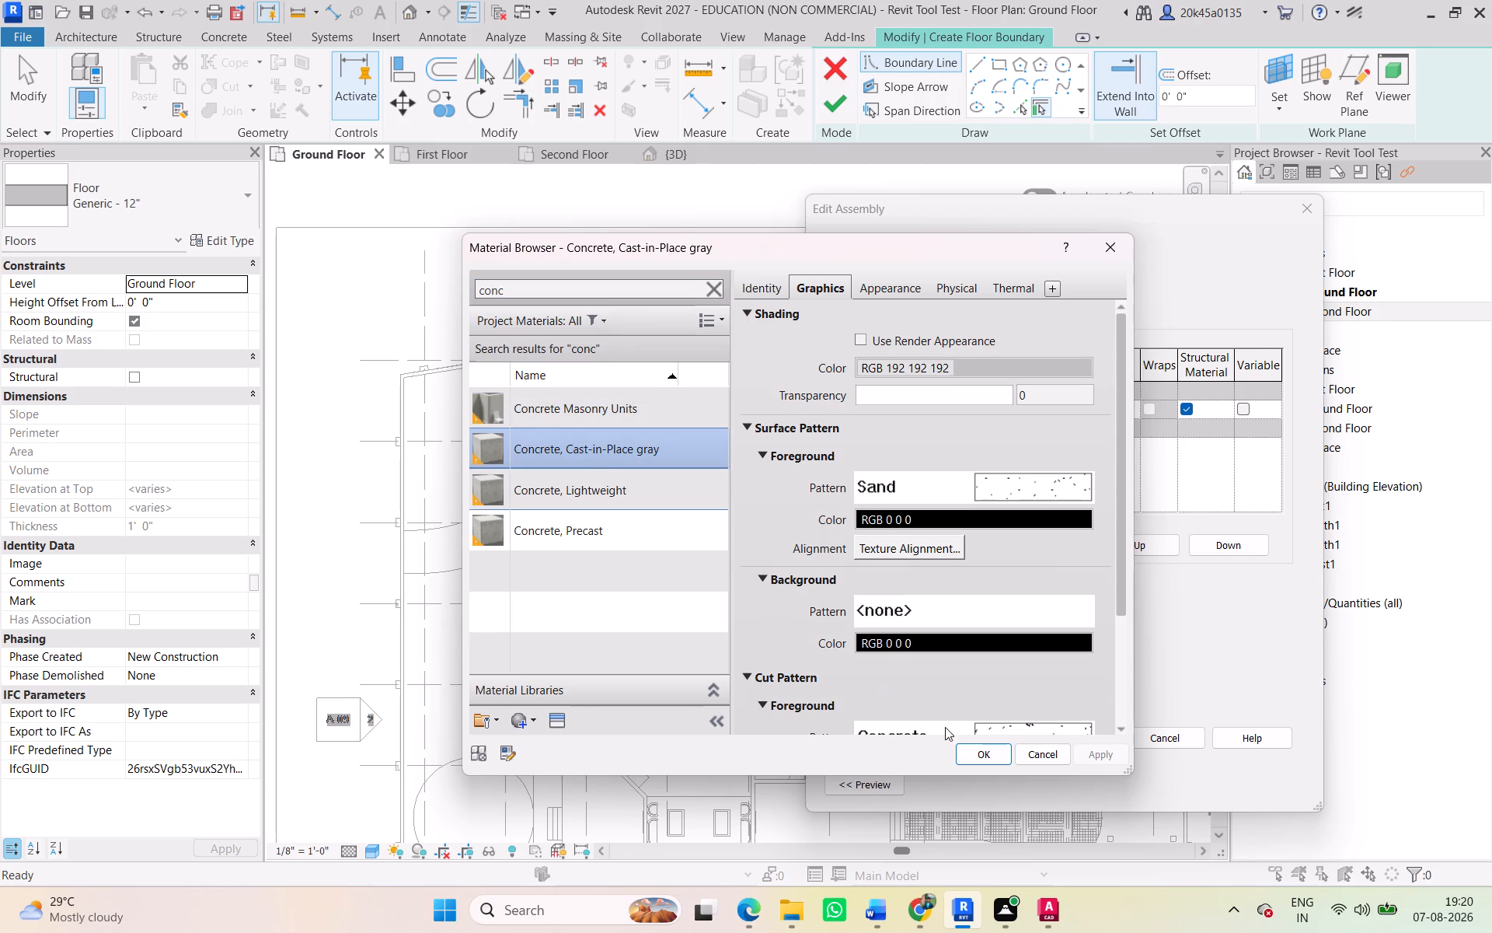
left_click(966, 756)
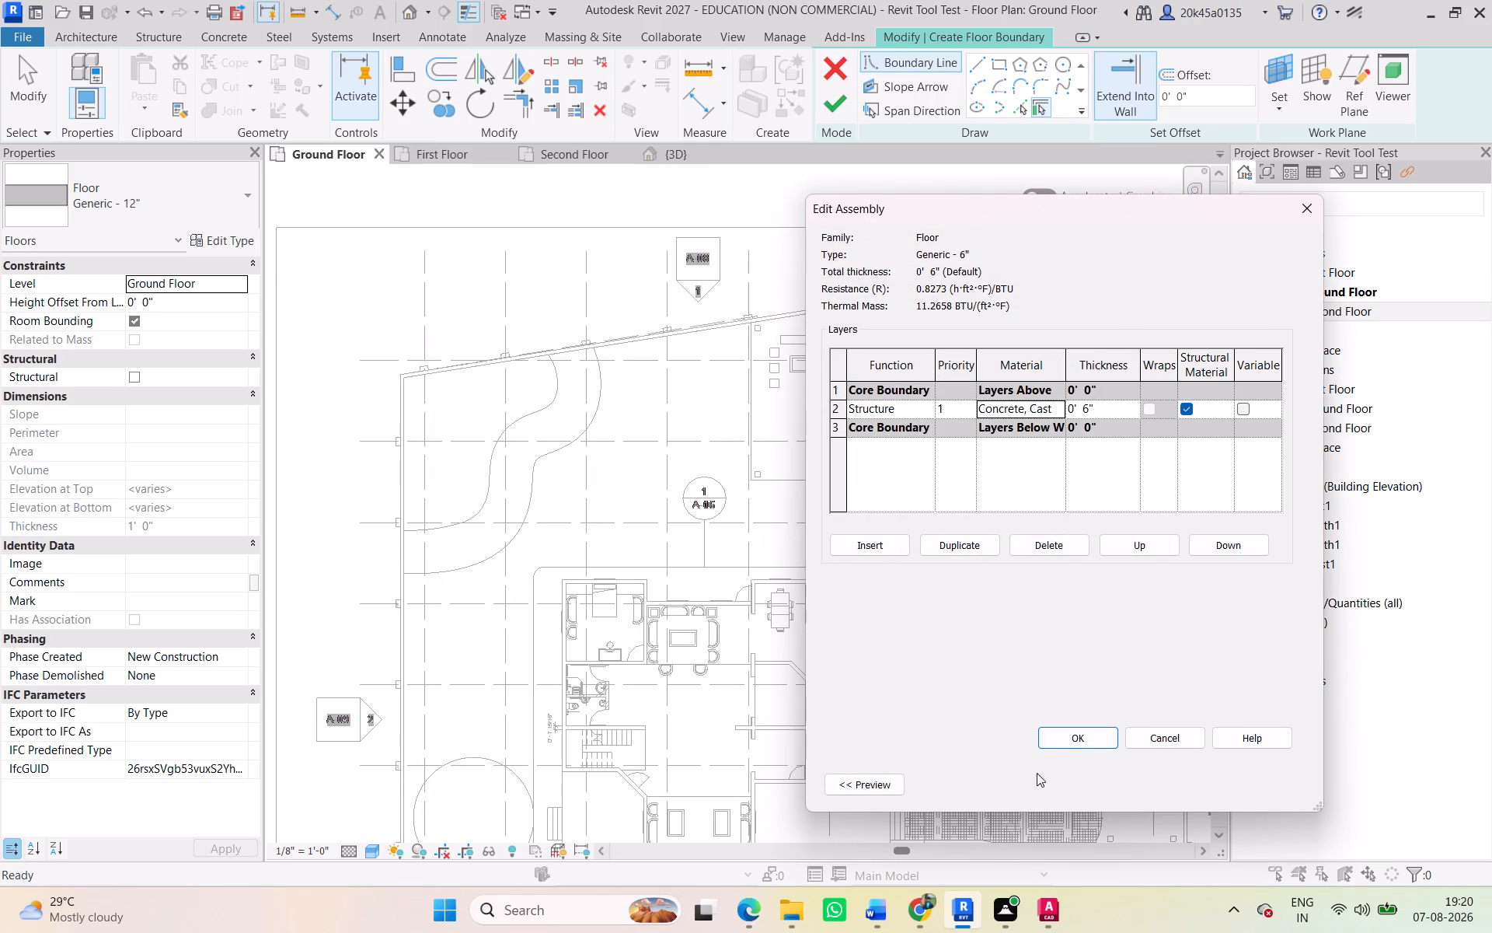
left_click(1068, 746)
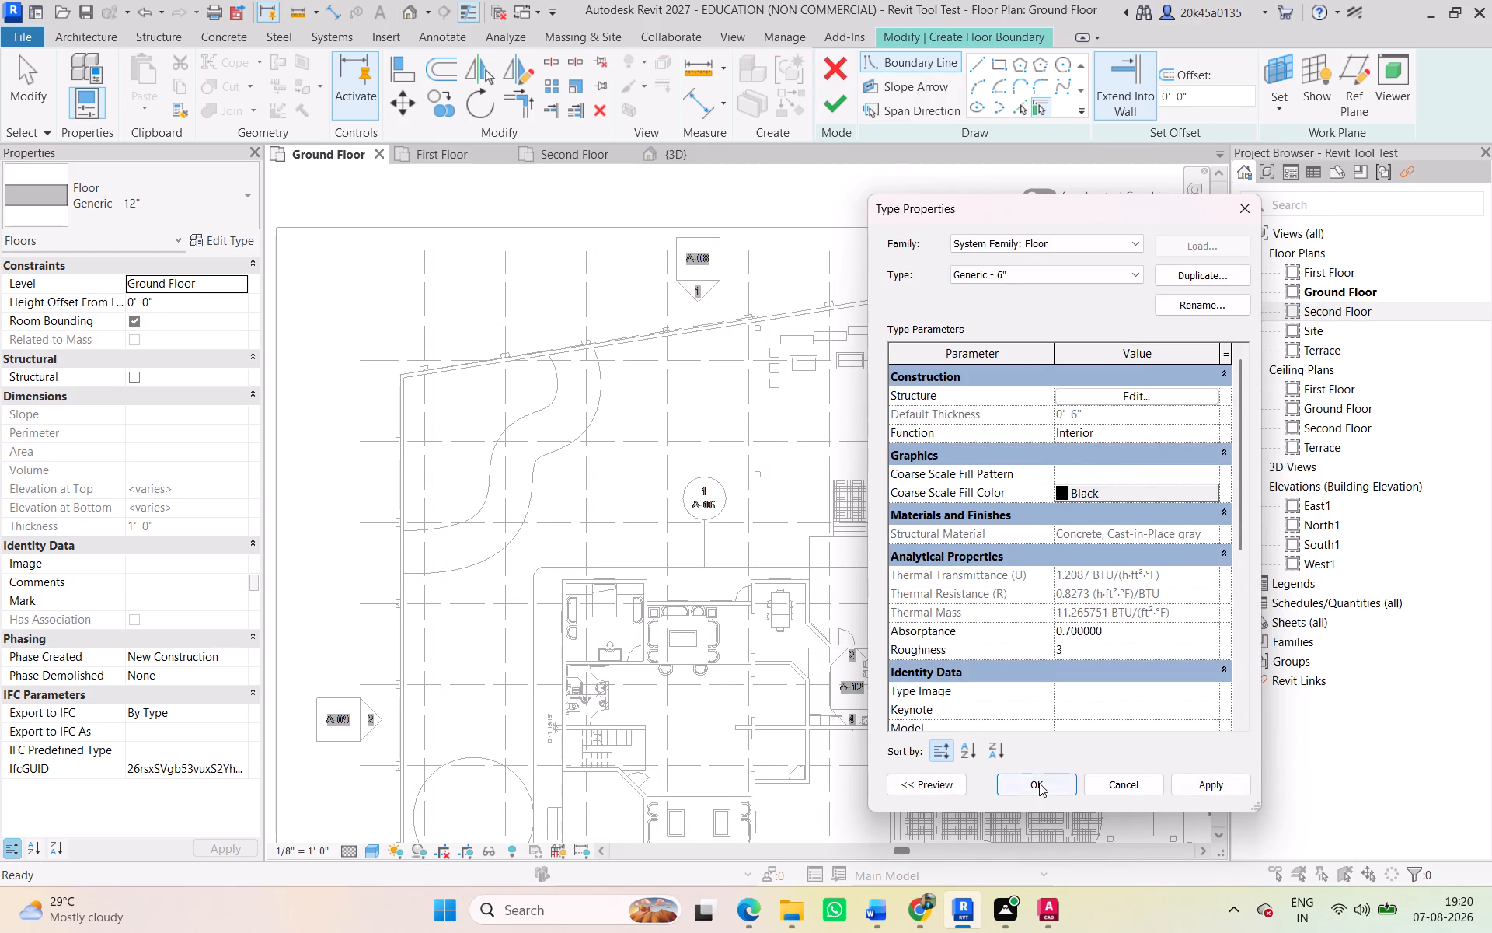
left_click(1039, 783)
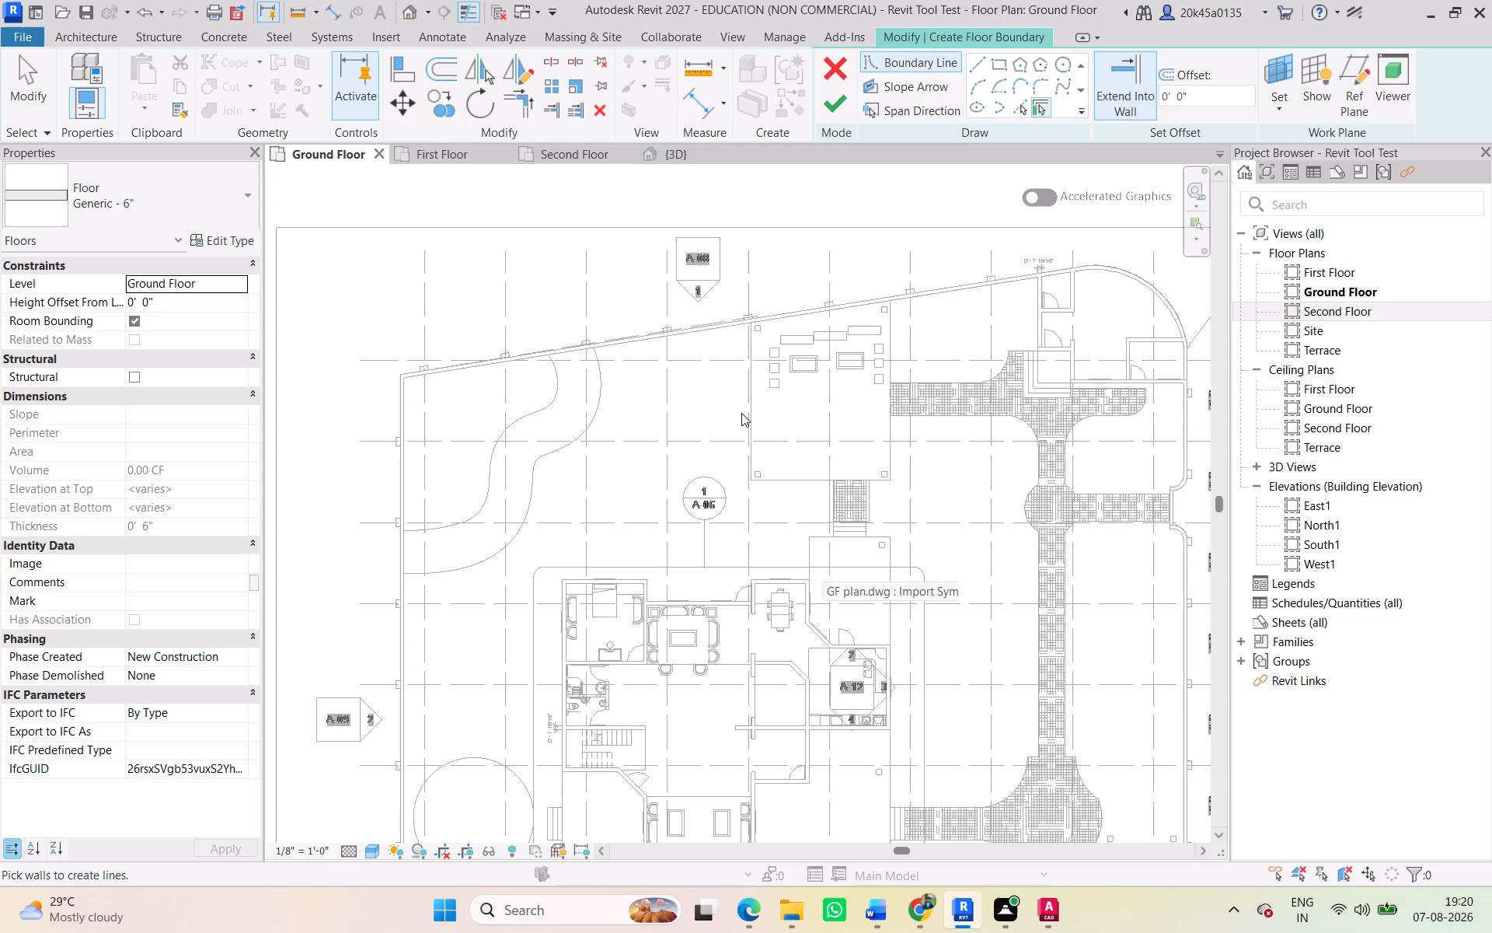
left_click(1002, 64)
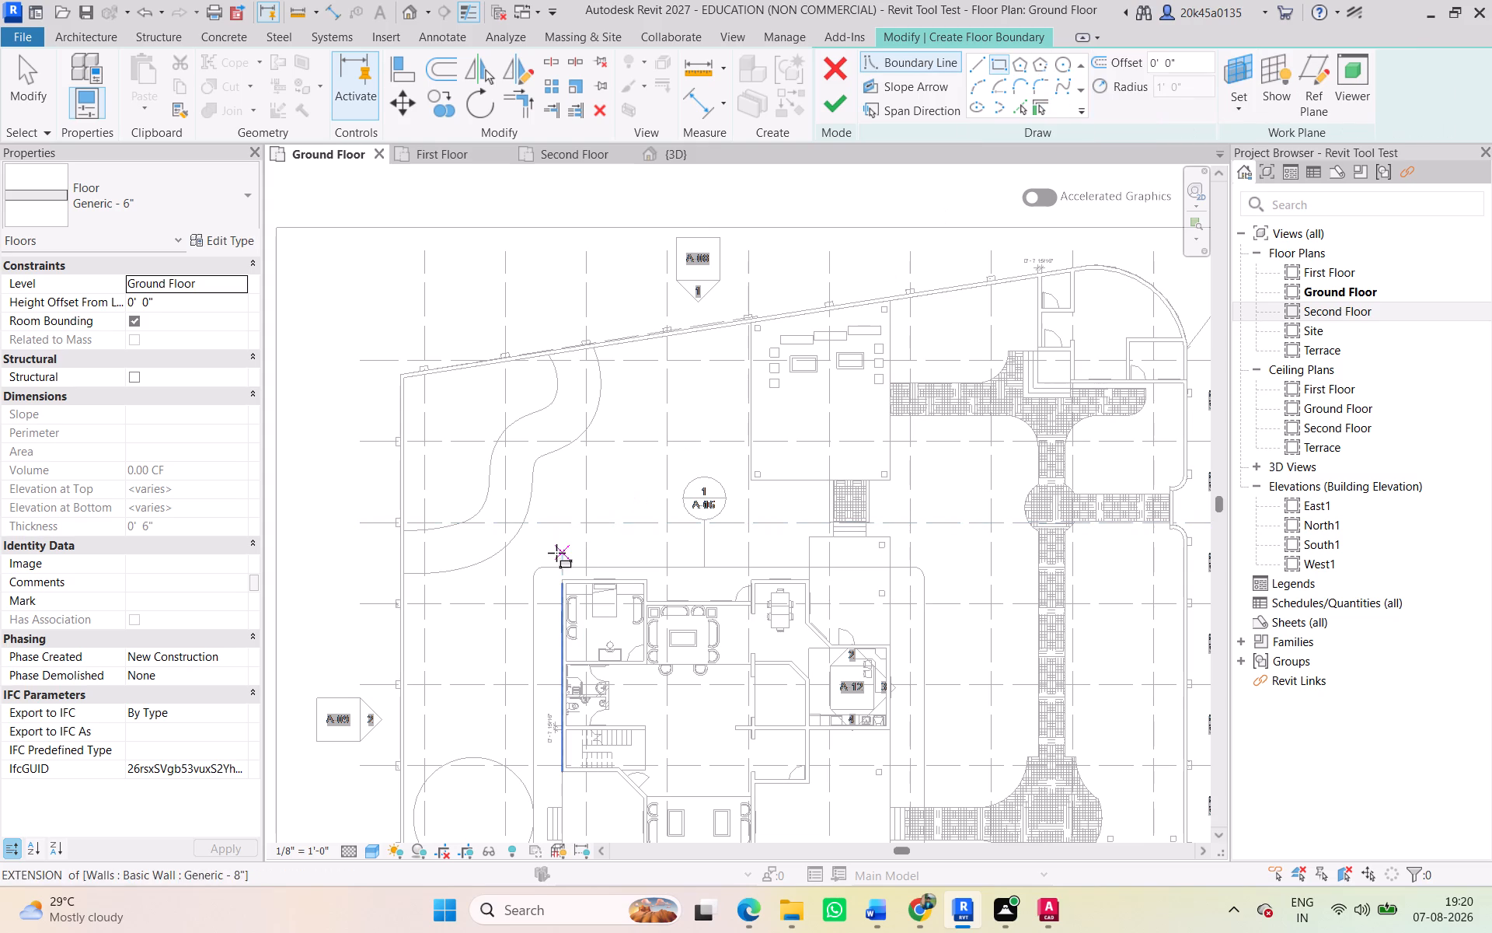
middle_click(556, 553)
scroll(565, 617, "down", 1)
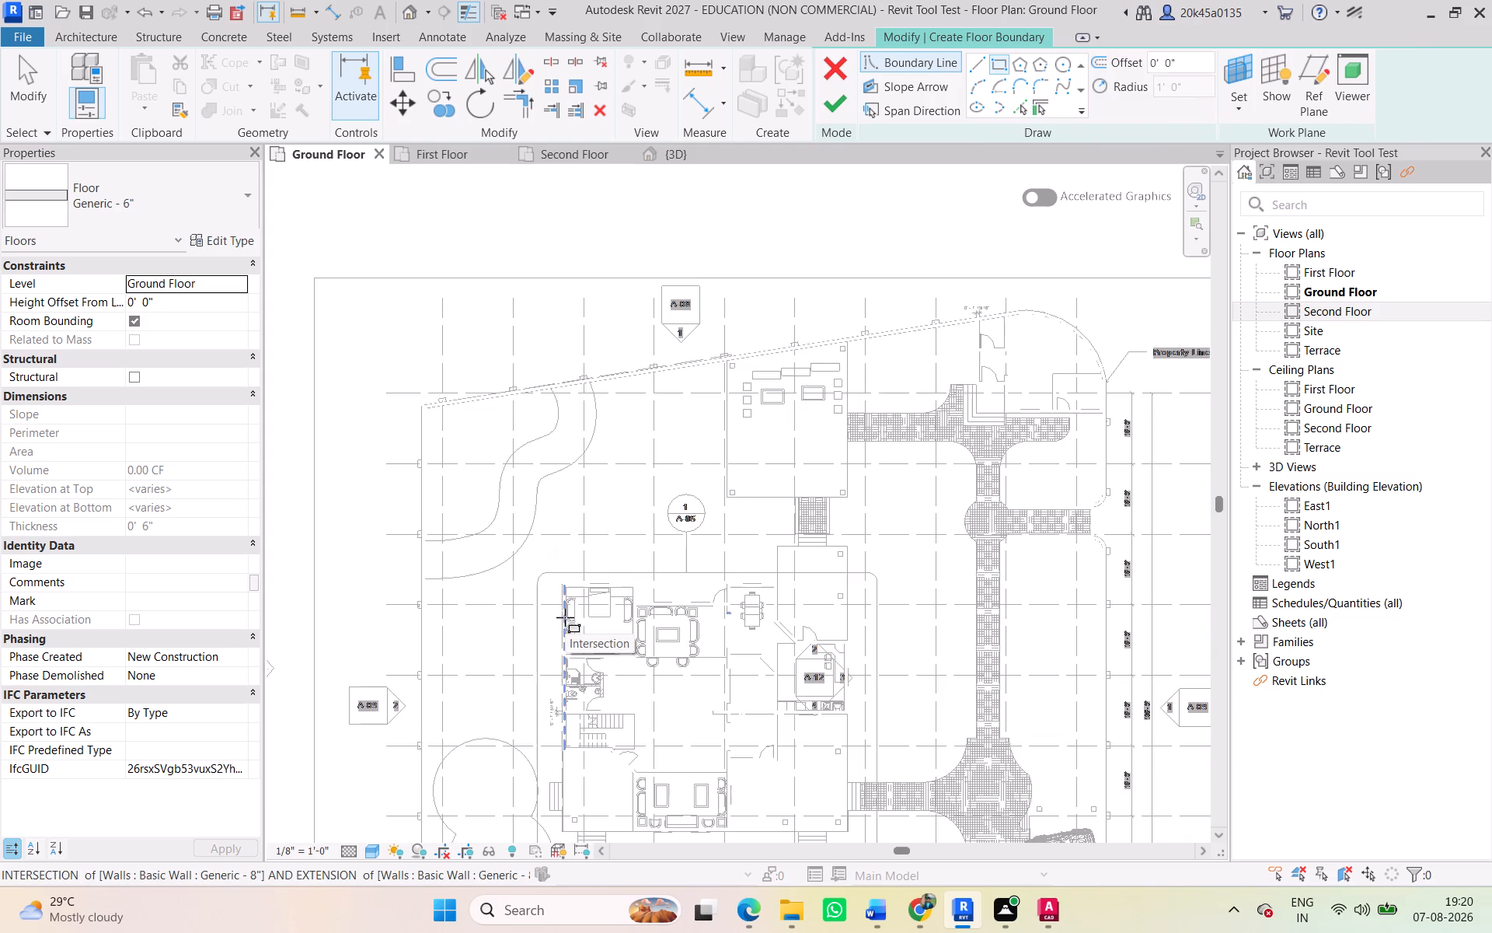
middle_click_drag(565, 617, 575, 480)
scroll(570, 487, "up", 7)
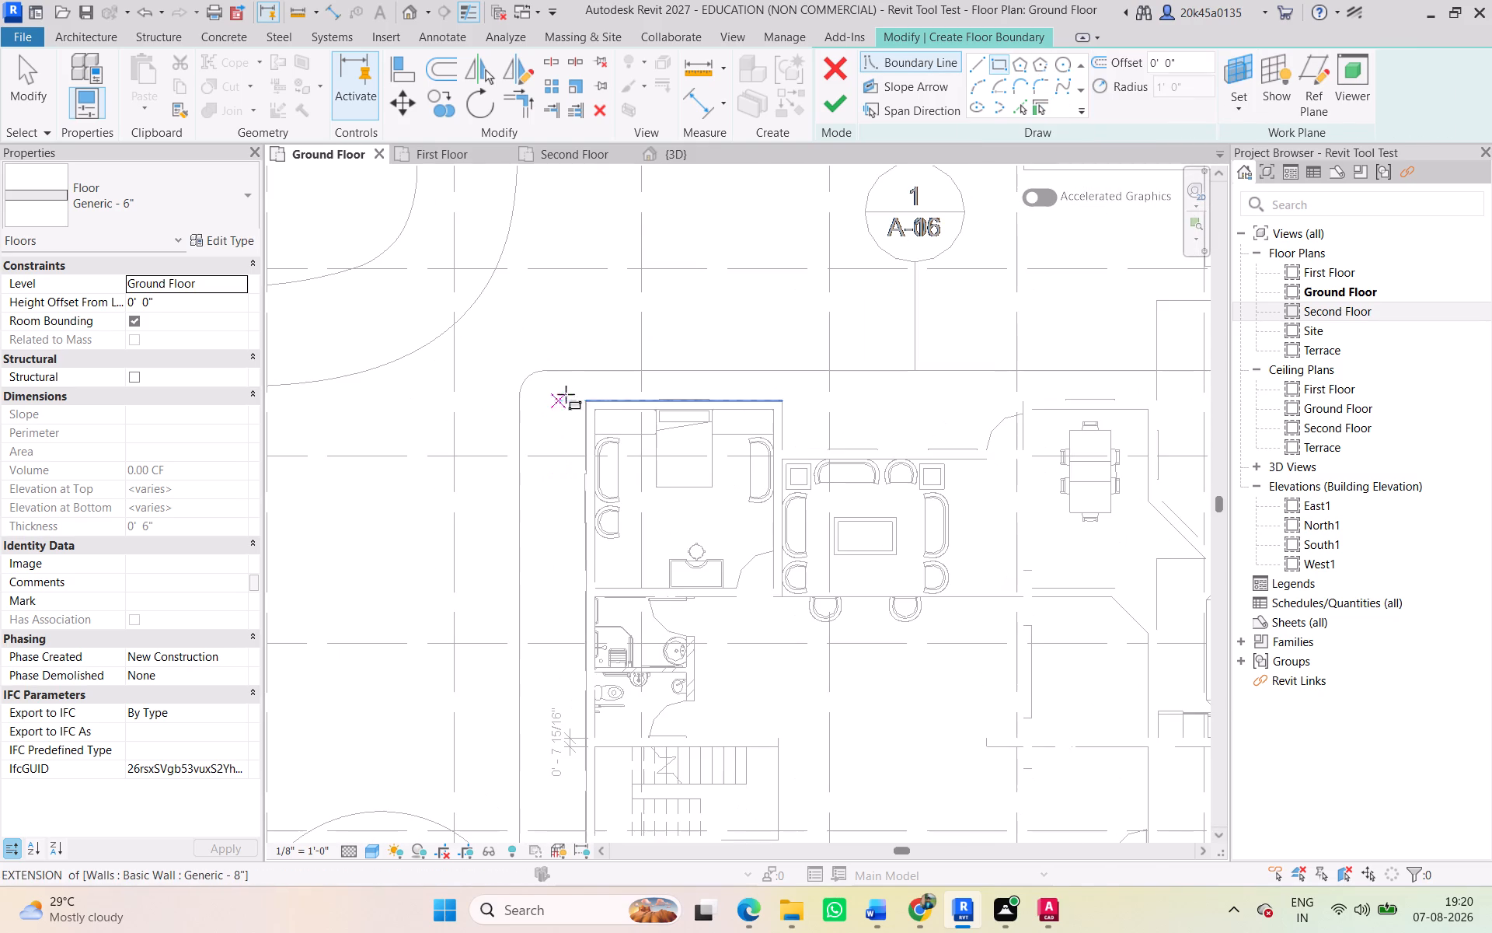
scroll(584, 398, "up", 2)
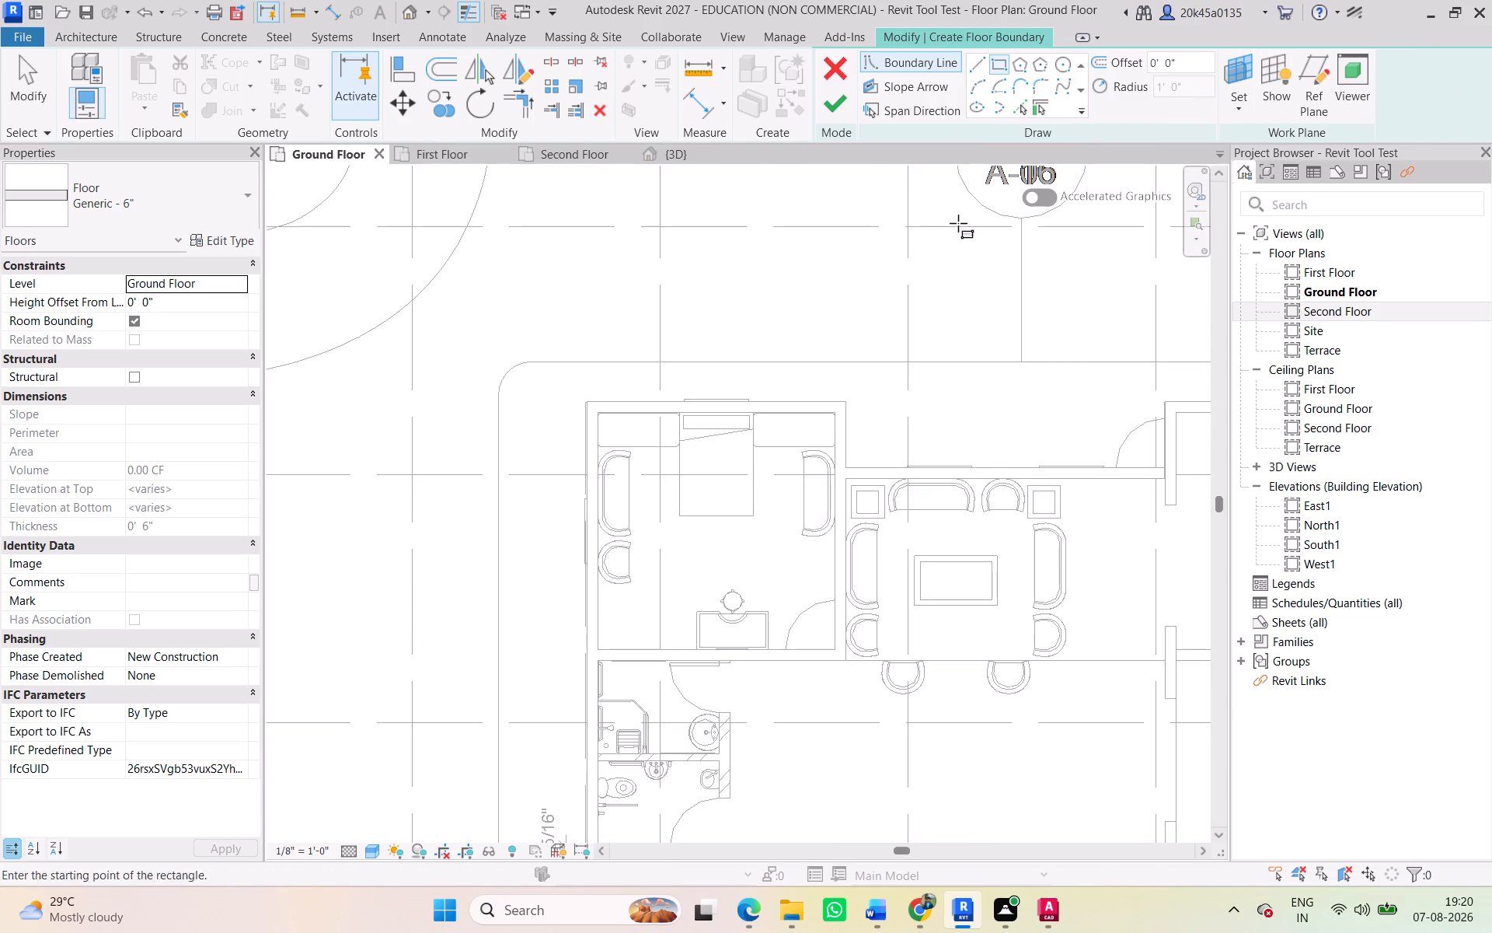
Pick floor boundary lines along the bedroom's north and east outer walls and the living room's north wall.
left_click(1016, 108)
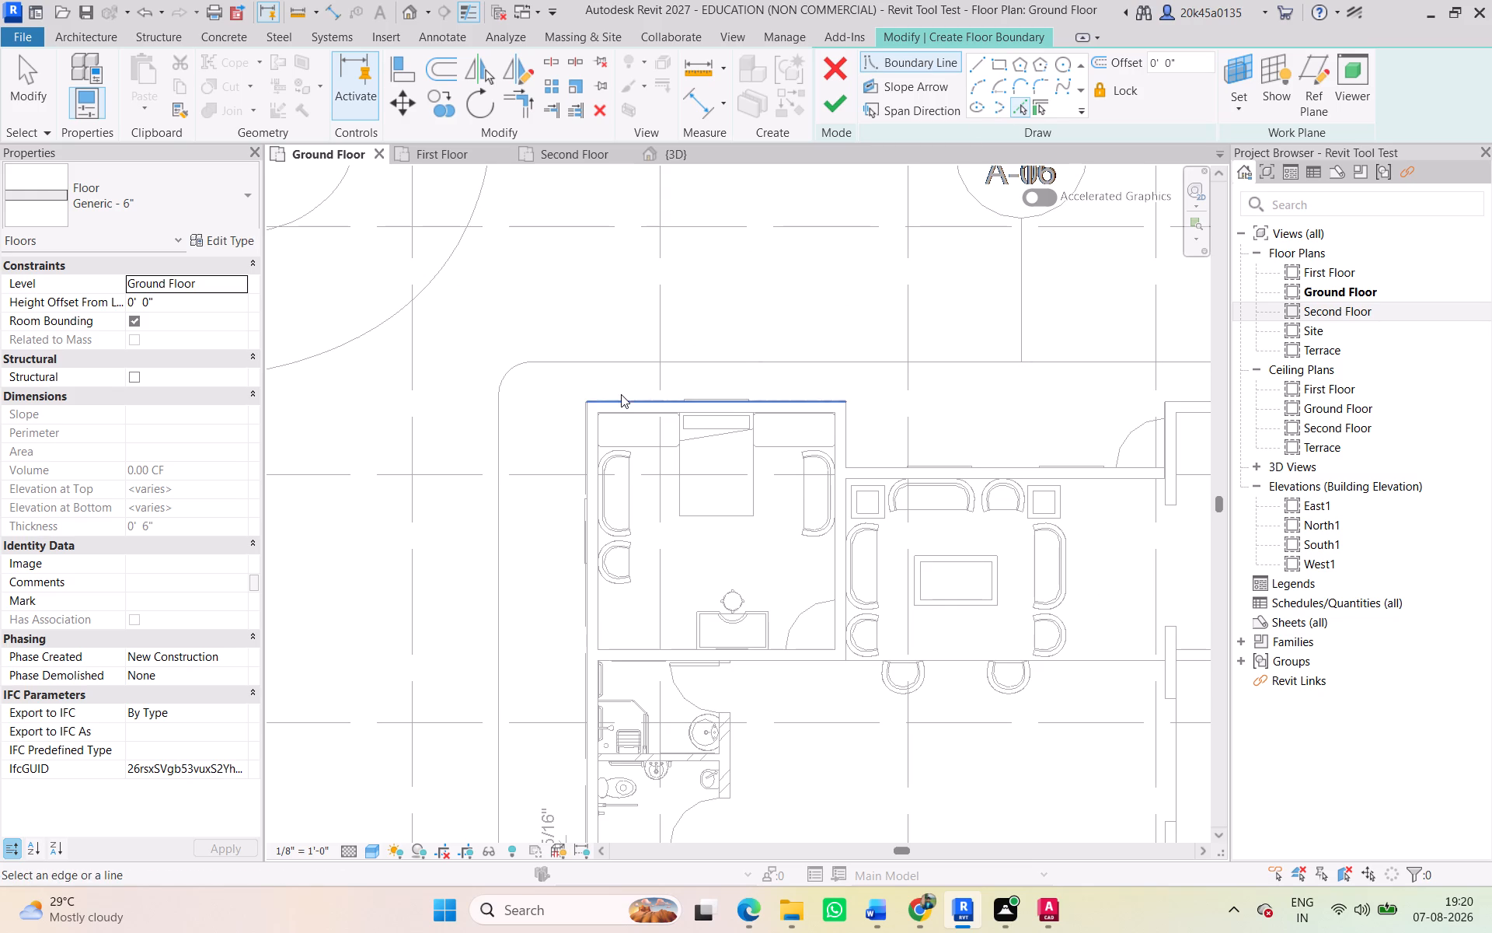
left_click(620, 399)
left_click(846, 435)
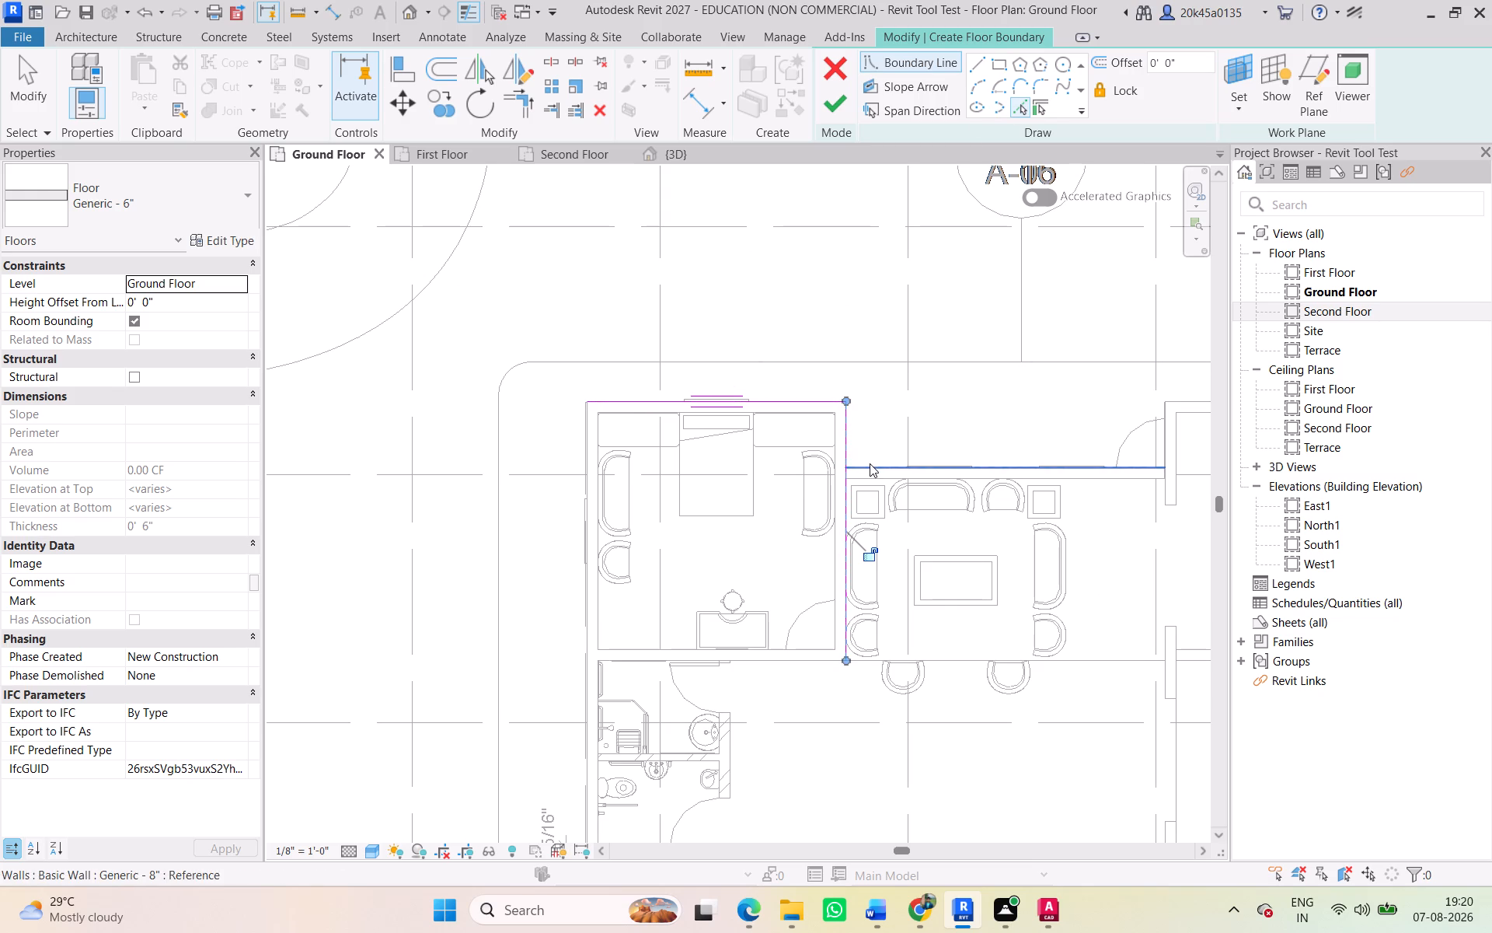
left_click(870, 463)
Pick floor boundary lines along the dining room's west and north outer walls and the short edge at its northeast corner.
scroll(1035, 406, "down", 1)
middle_click_drag(1030, 406, 690, 410)
scroll(831, 411, "up", 3)
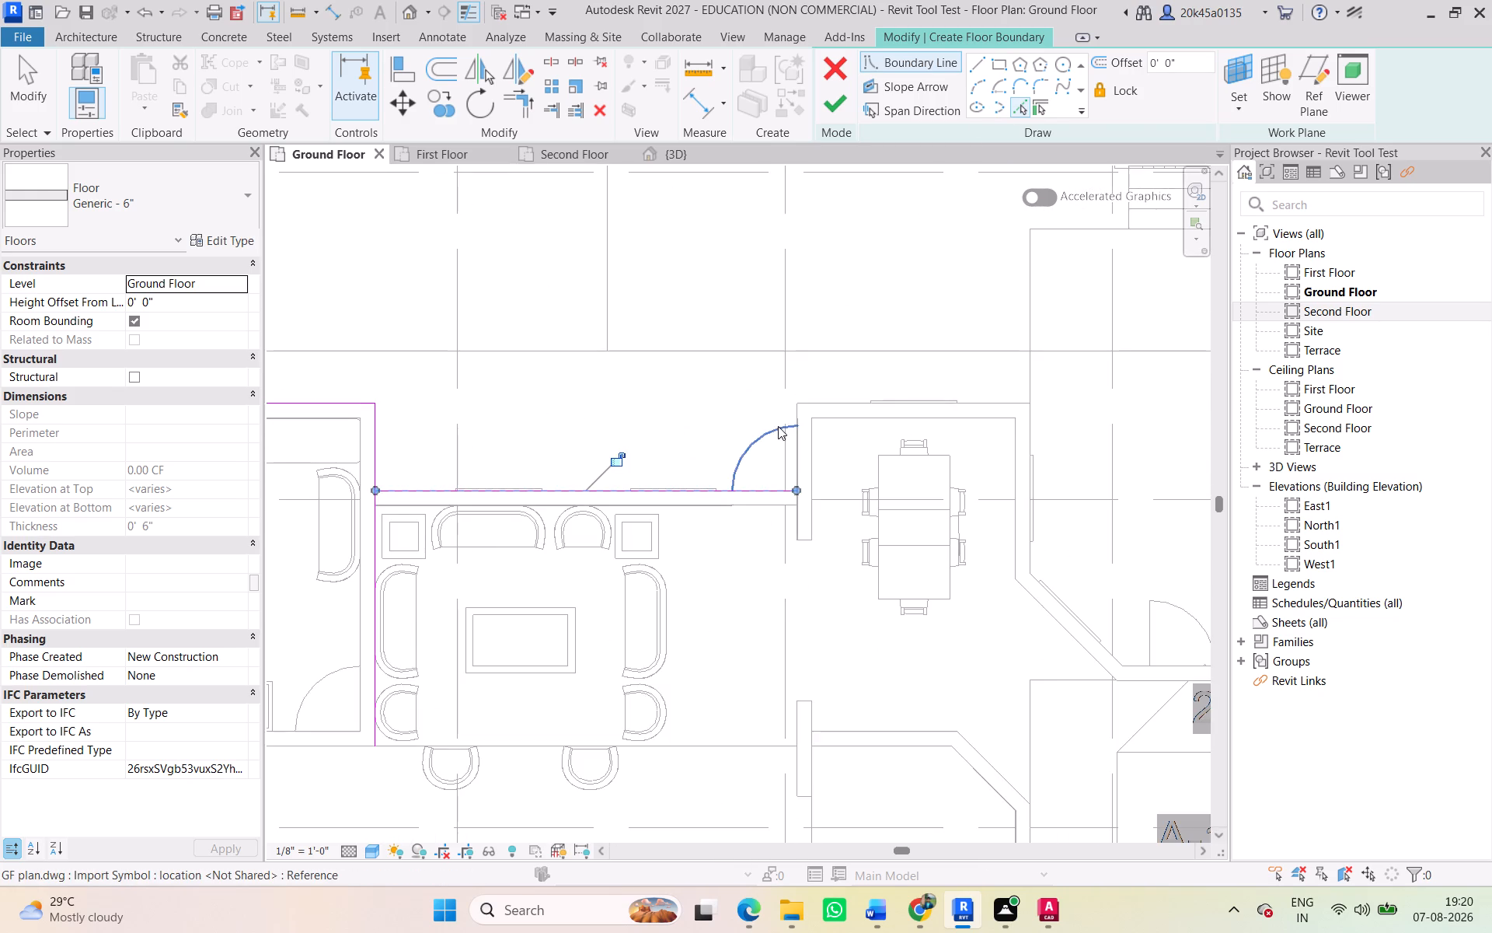
scroll(778, 426, "up", 4)
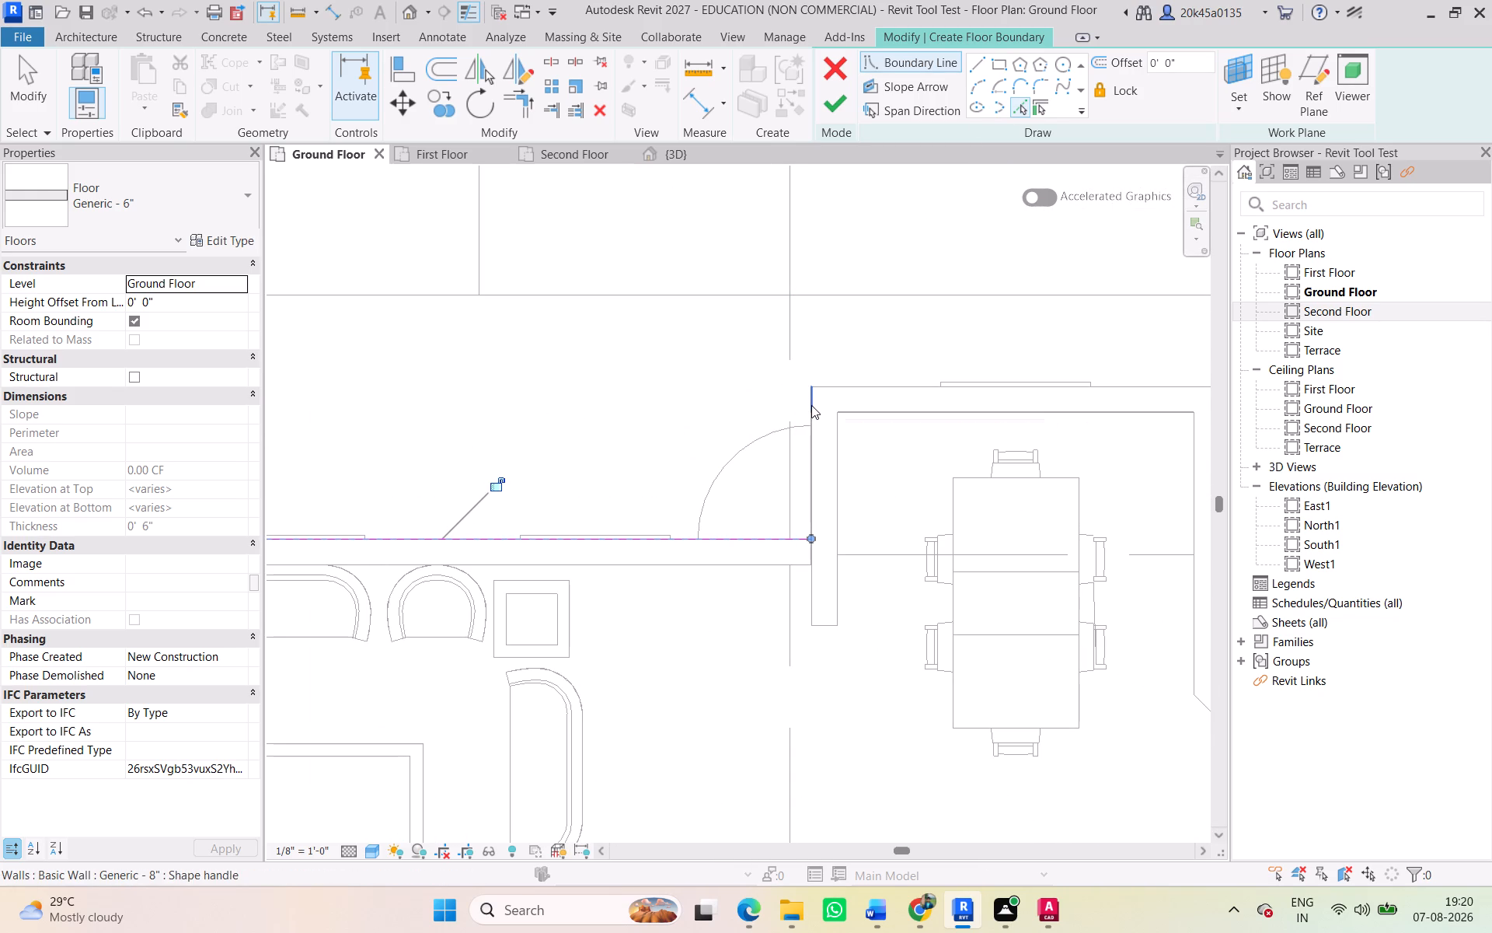
scroll(793, 428, "down", 3)
middle_click_drag(793, 433, 808, 480)
scroll(805, 454, "up", 4)
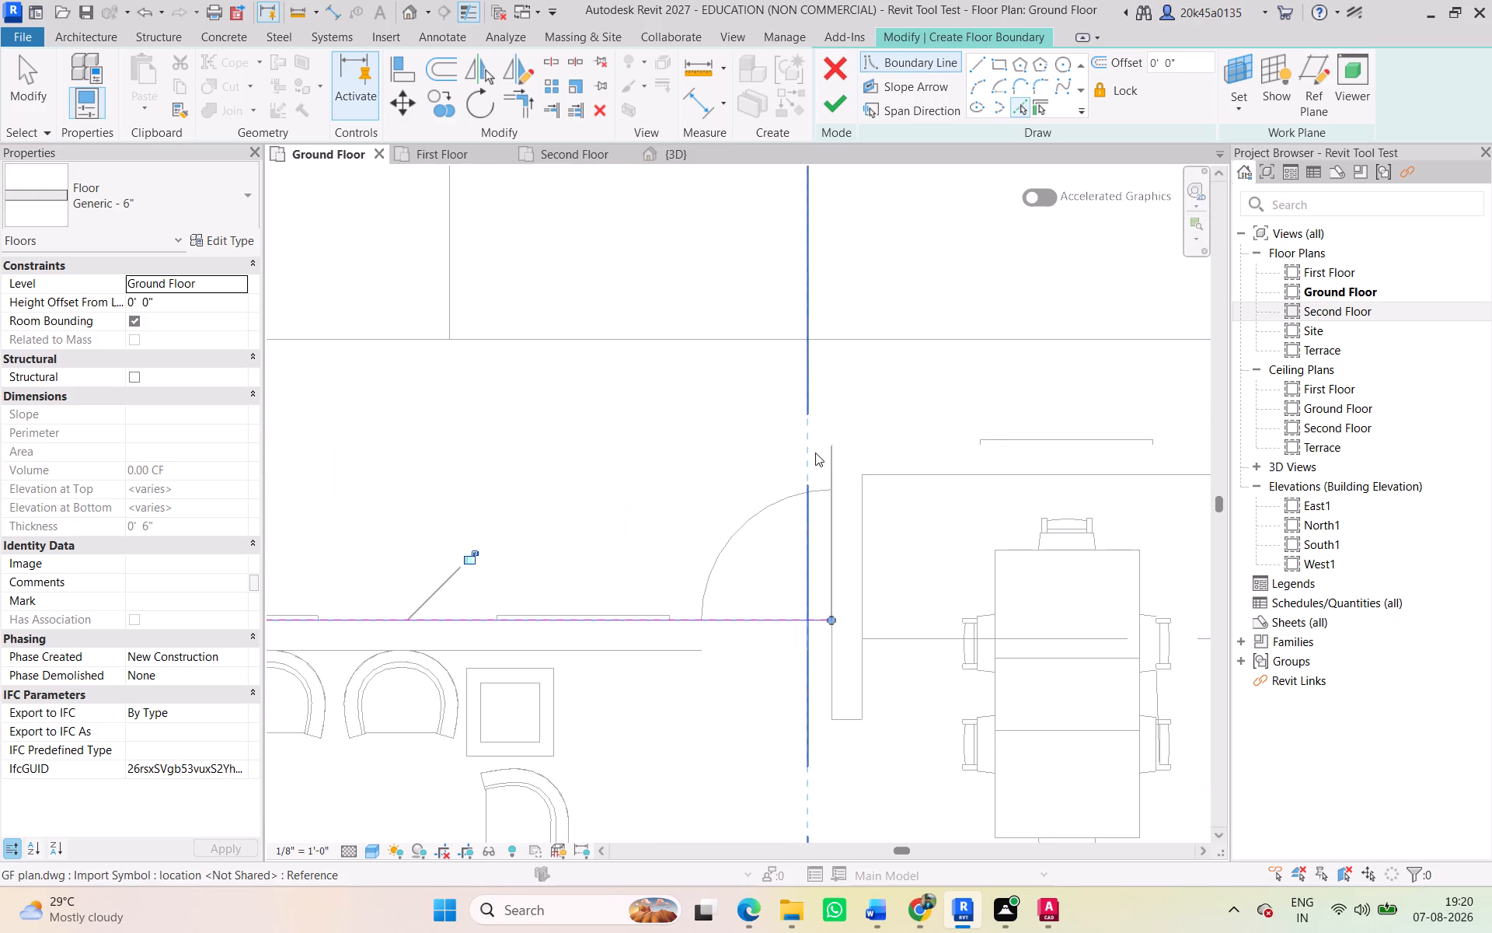
scroll(819, 457, "up", 14)
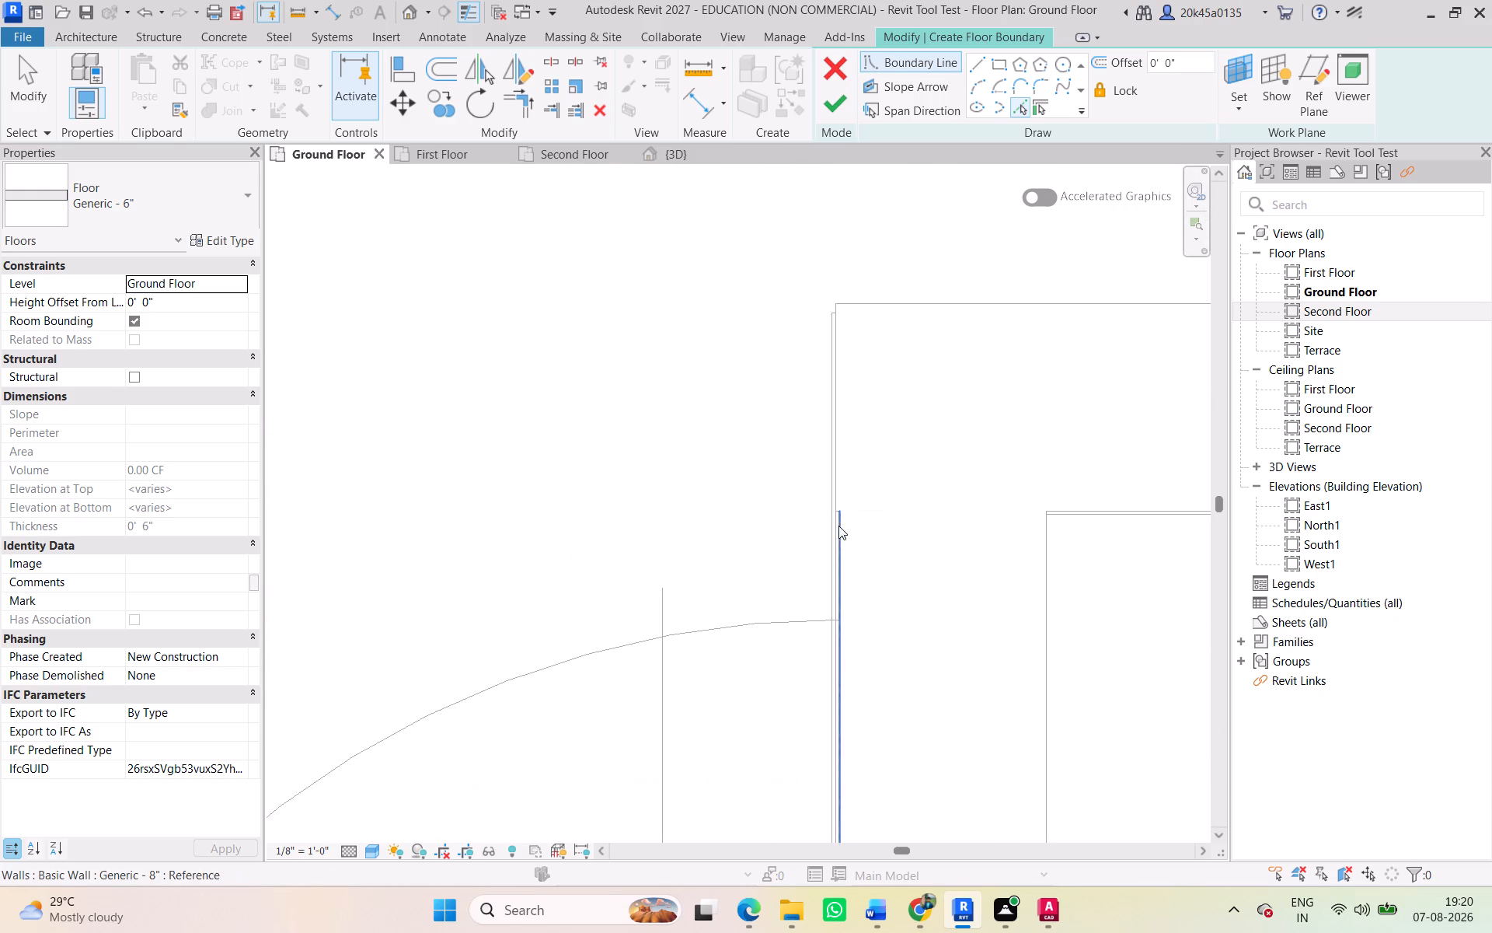
left_click(834, 512)
left_click(893, 300)
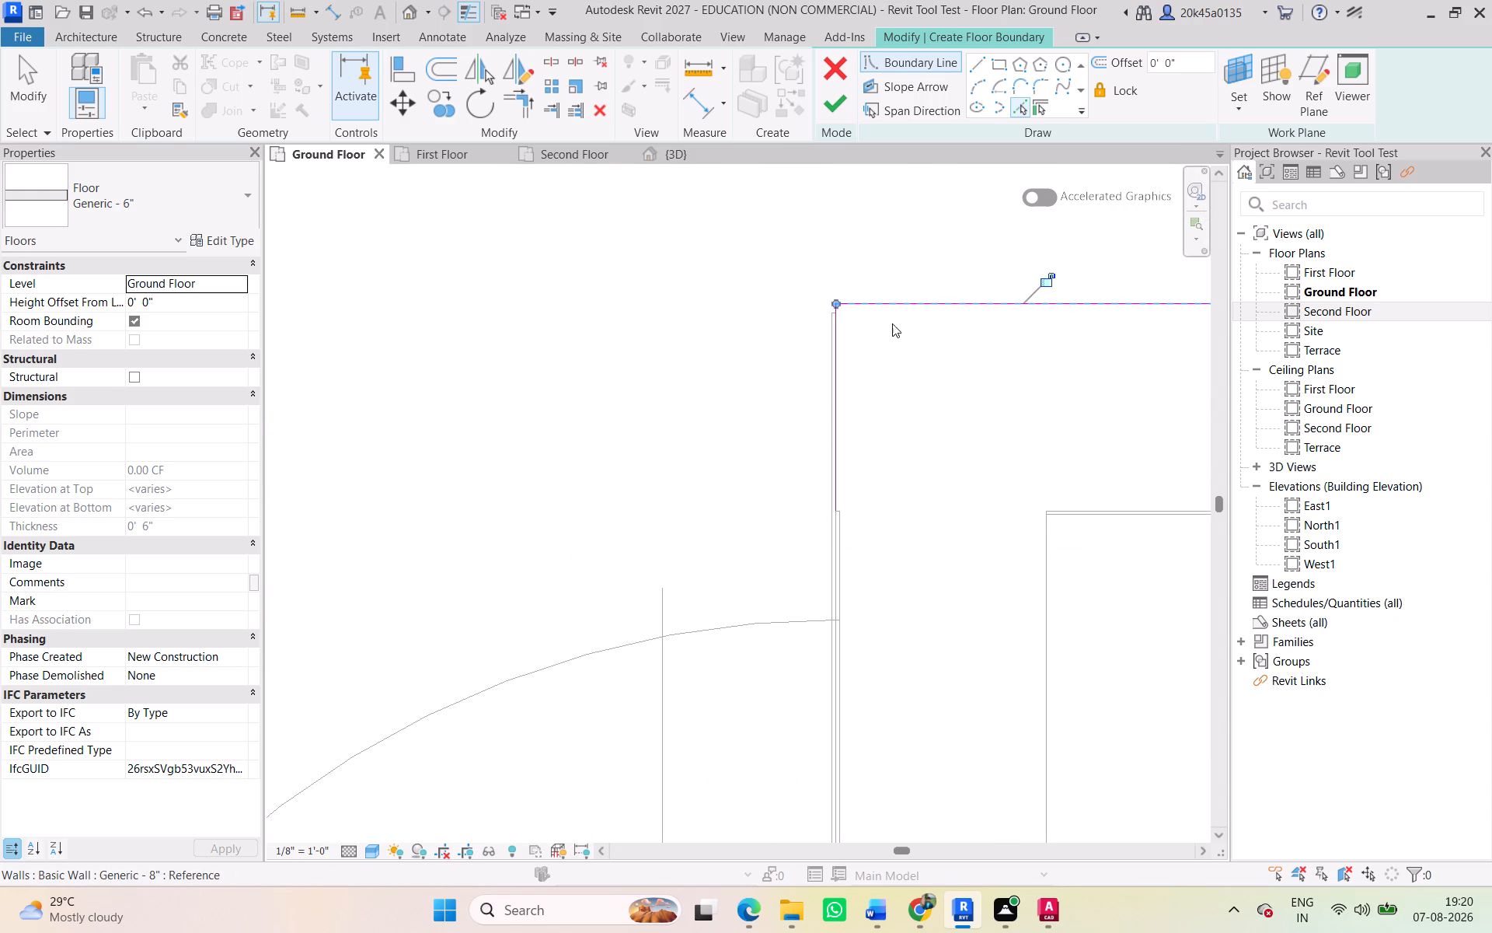
scroll(887, 372, "down", 4)
middle_click_drag(885, 376, 262, 348)
scroll(739, 362, "down", 5)
middle_click_drag(741, 371, 124, 376)
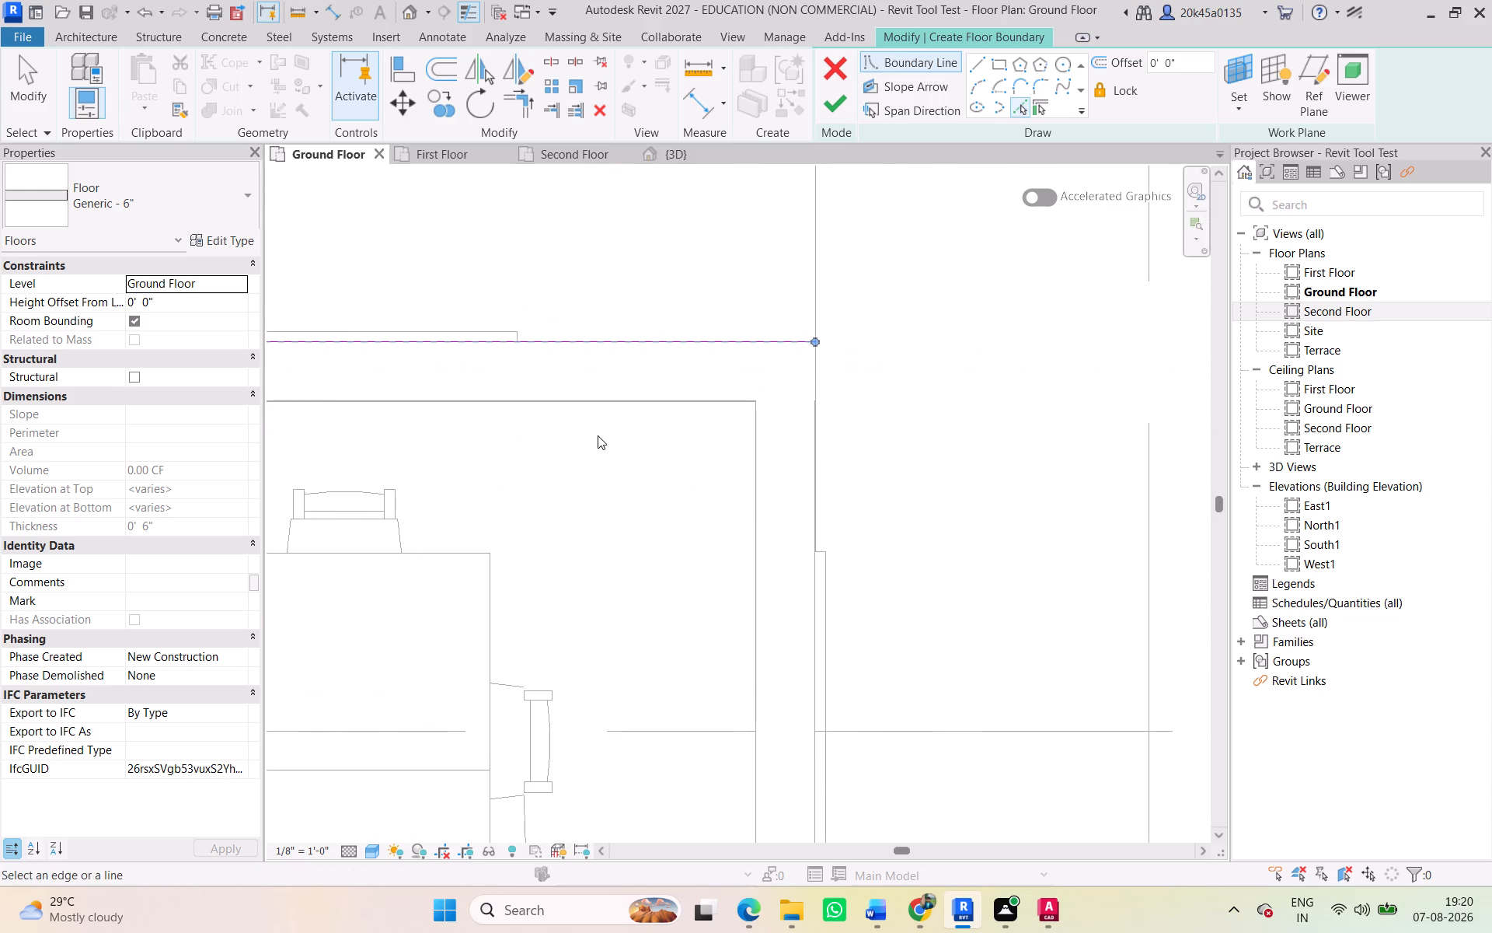
left_click(817, 385)
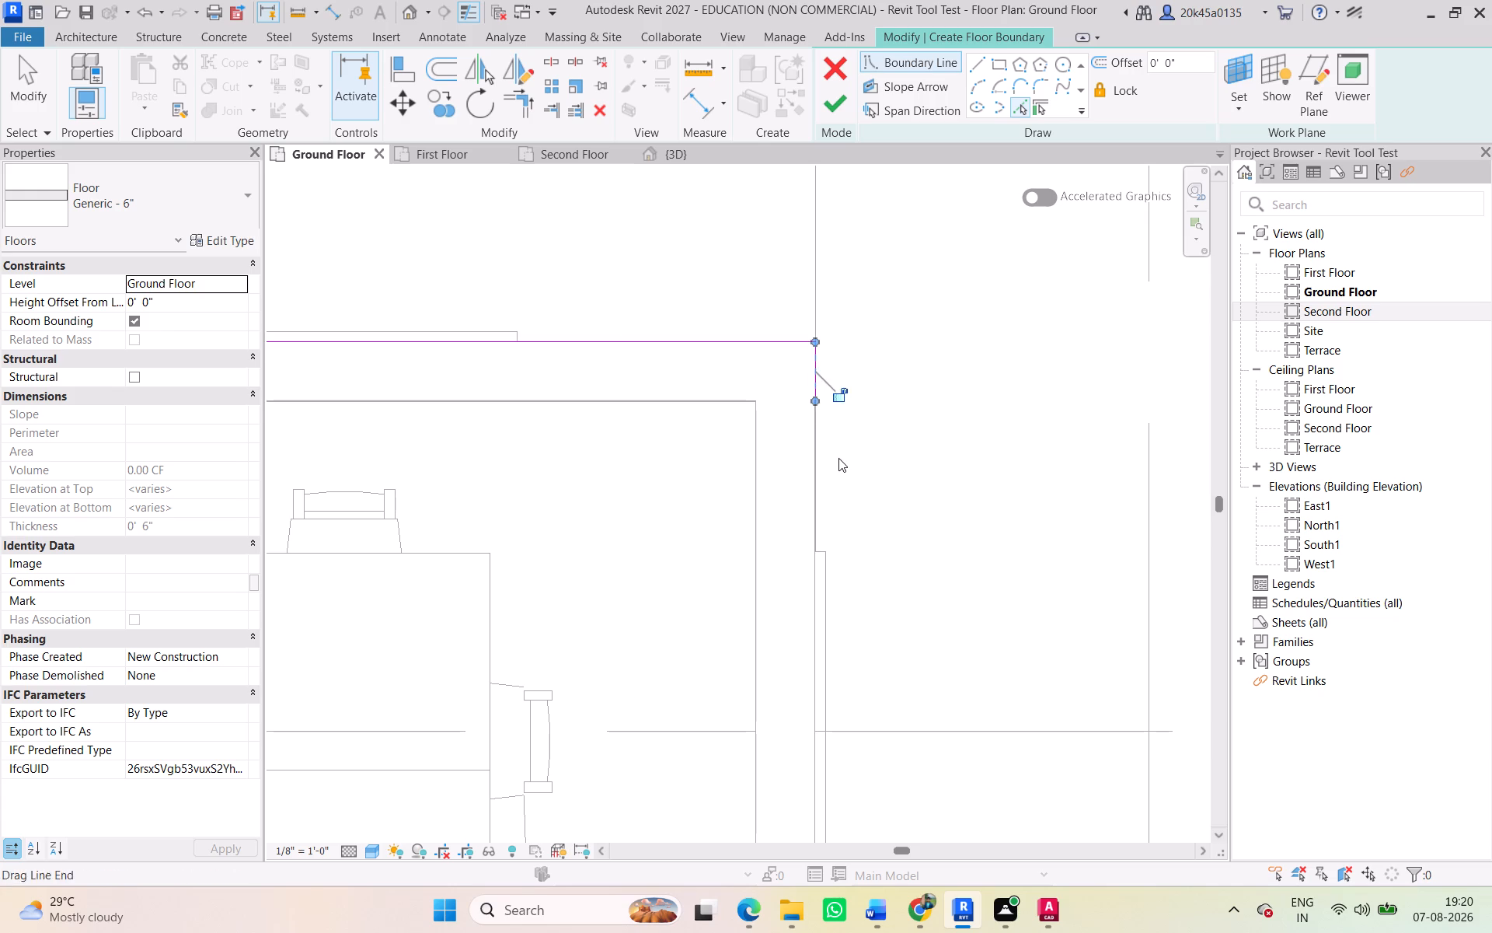
Pick floor boundary lines along the diagonal wall beyond the dining room and the kitchen's north and east outer walls.
scroll(838, 462, "down", 4)
middle_click_drag(828, 463, 860, 205)
scroll(873, 537, "up", 4)
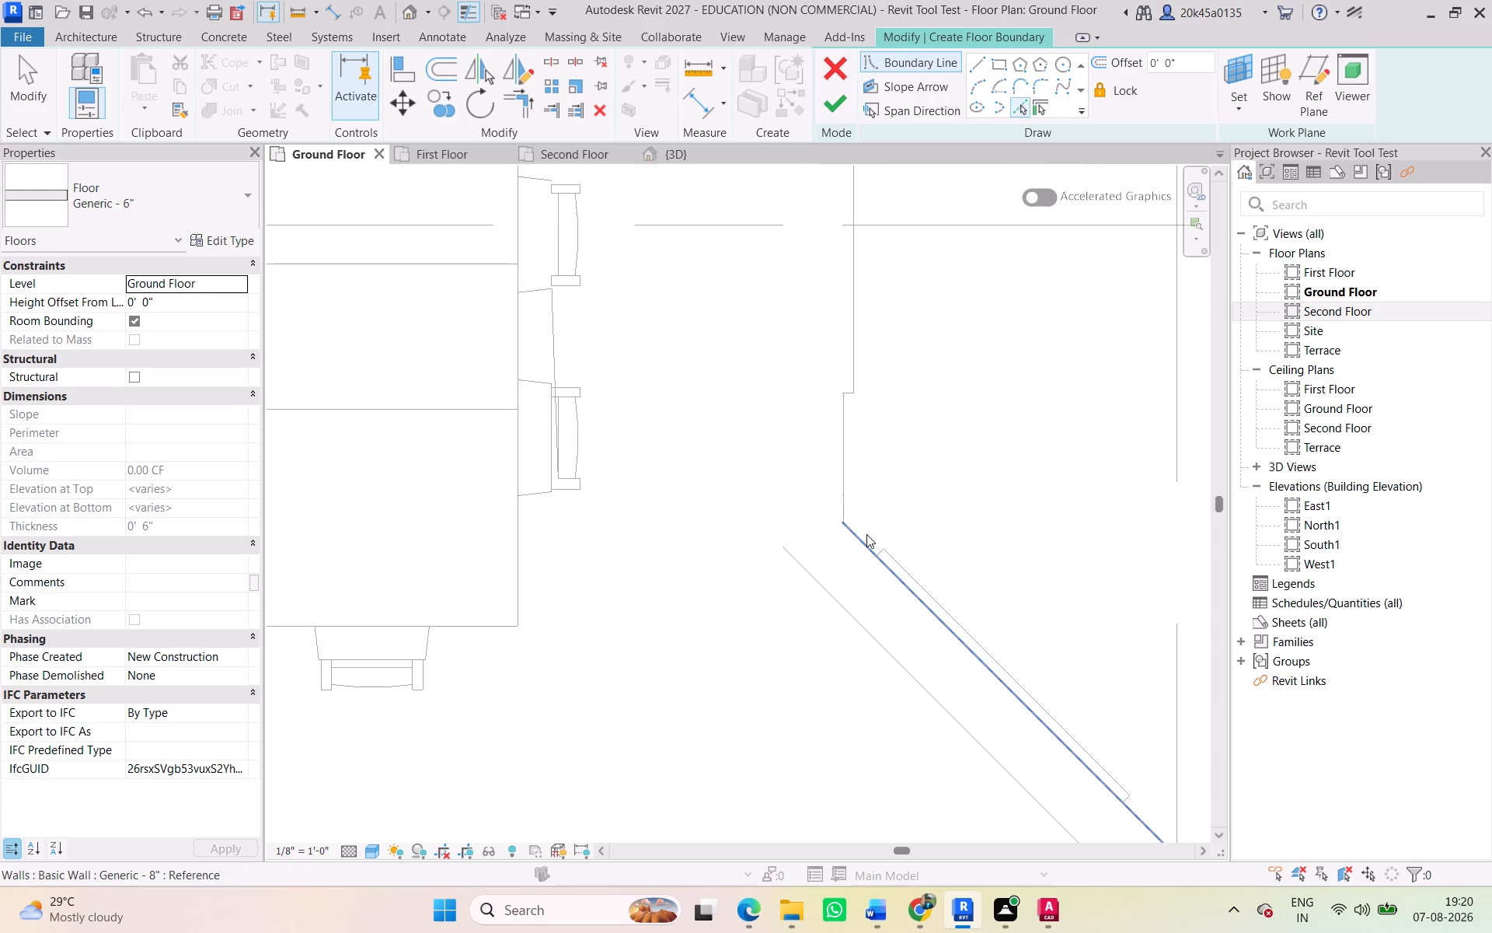
left_click(866, 534)
scroll(922, 515, "down", 4)
middle_click_drag(904, 498, 473, 298)
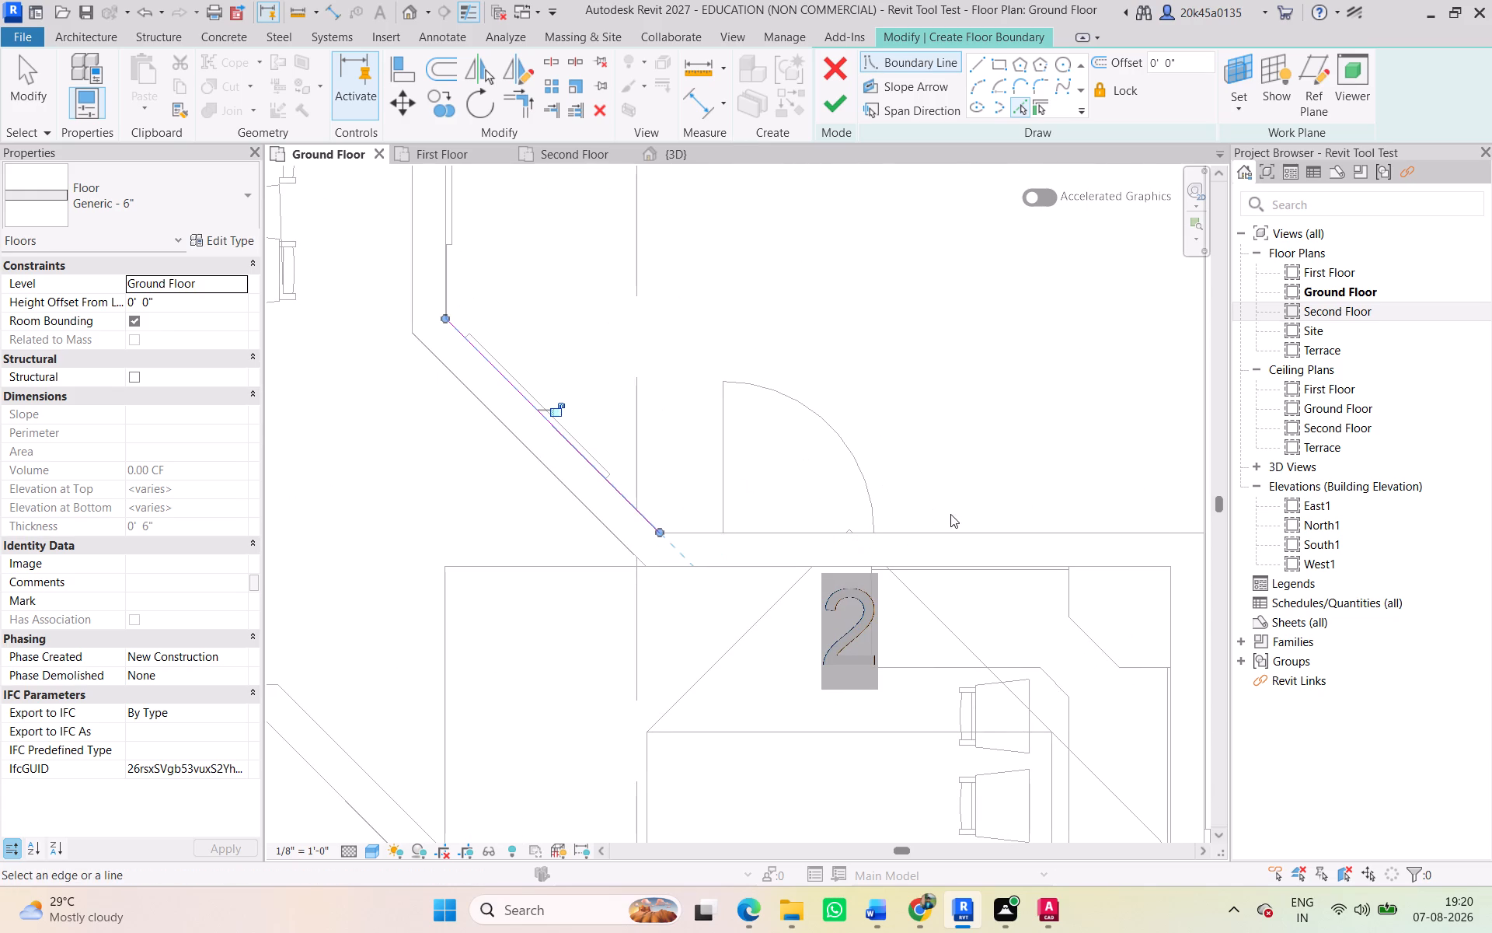
left_click(953, 533)
scroll(951, 449, "down", 3)
middle_click_drag(922, 425, 633, 336)
scroll(787, 409, "up", 2)
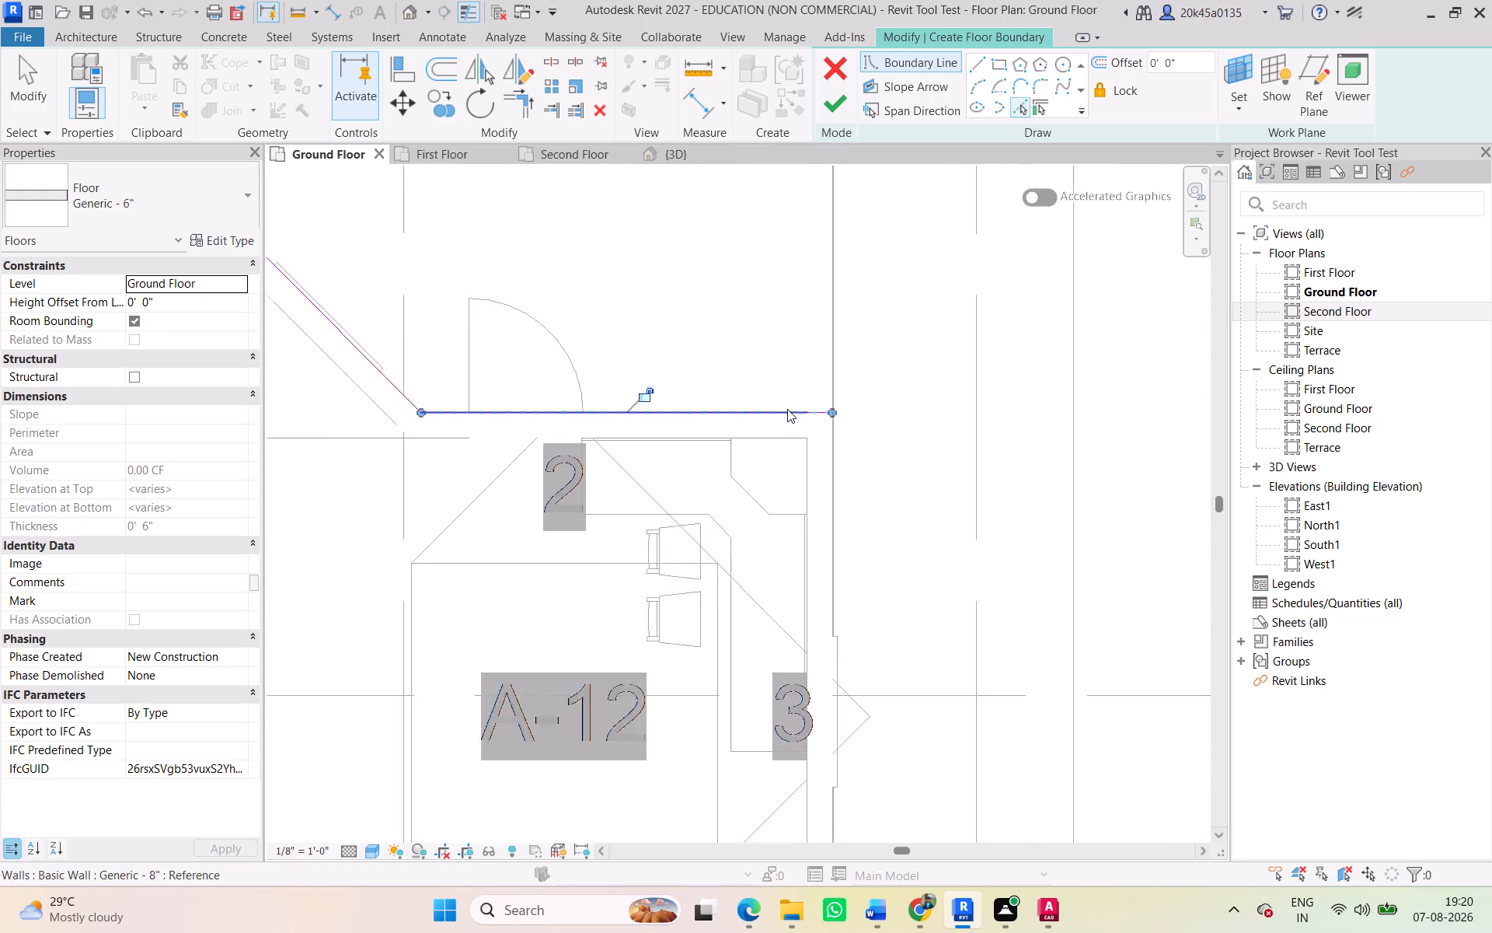
scroll(787, 409, "up", 1)
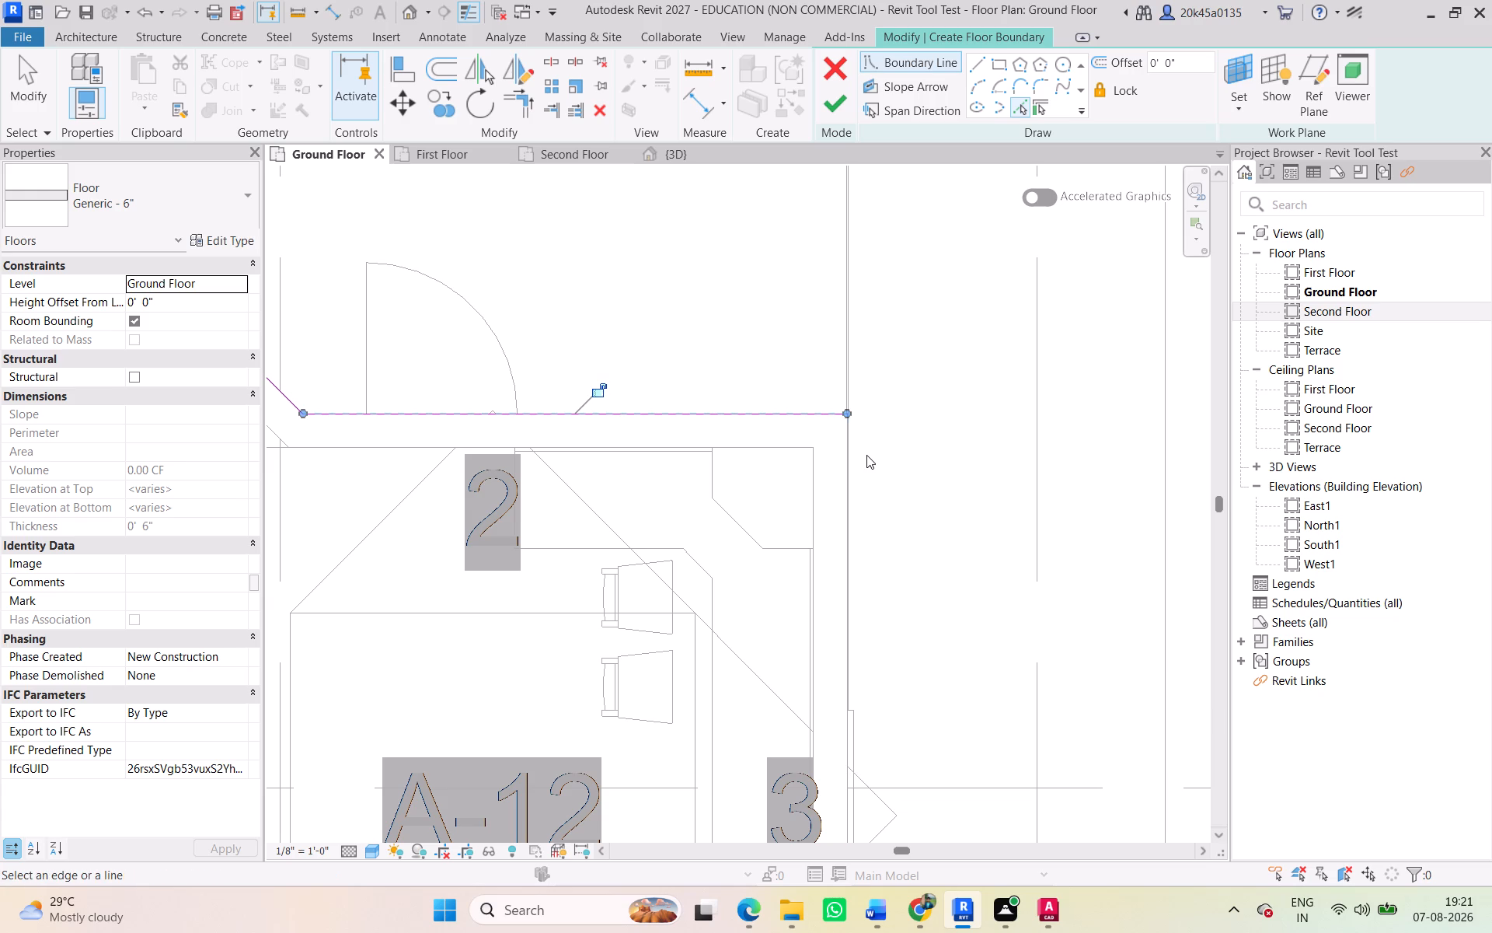
left_click(856, 454)
Pick floor boundary lines along the south edge of the house and its full west side.
scroll(860, 456, "down", 4)
middle_click_drag(856, 448, 862, 150)
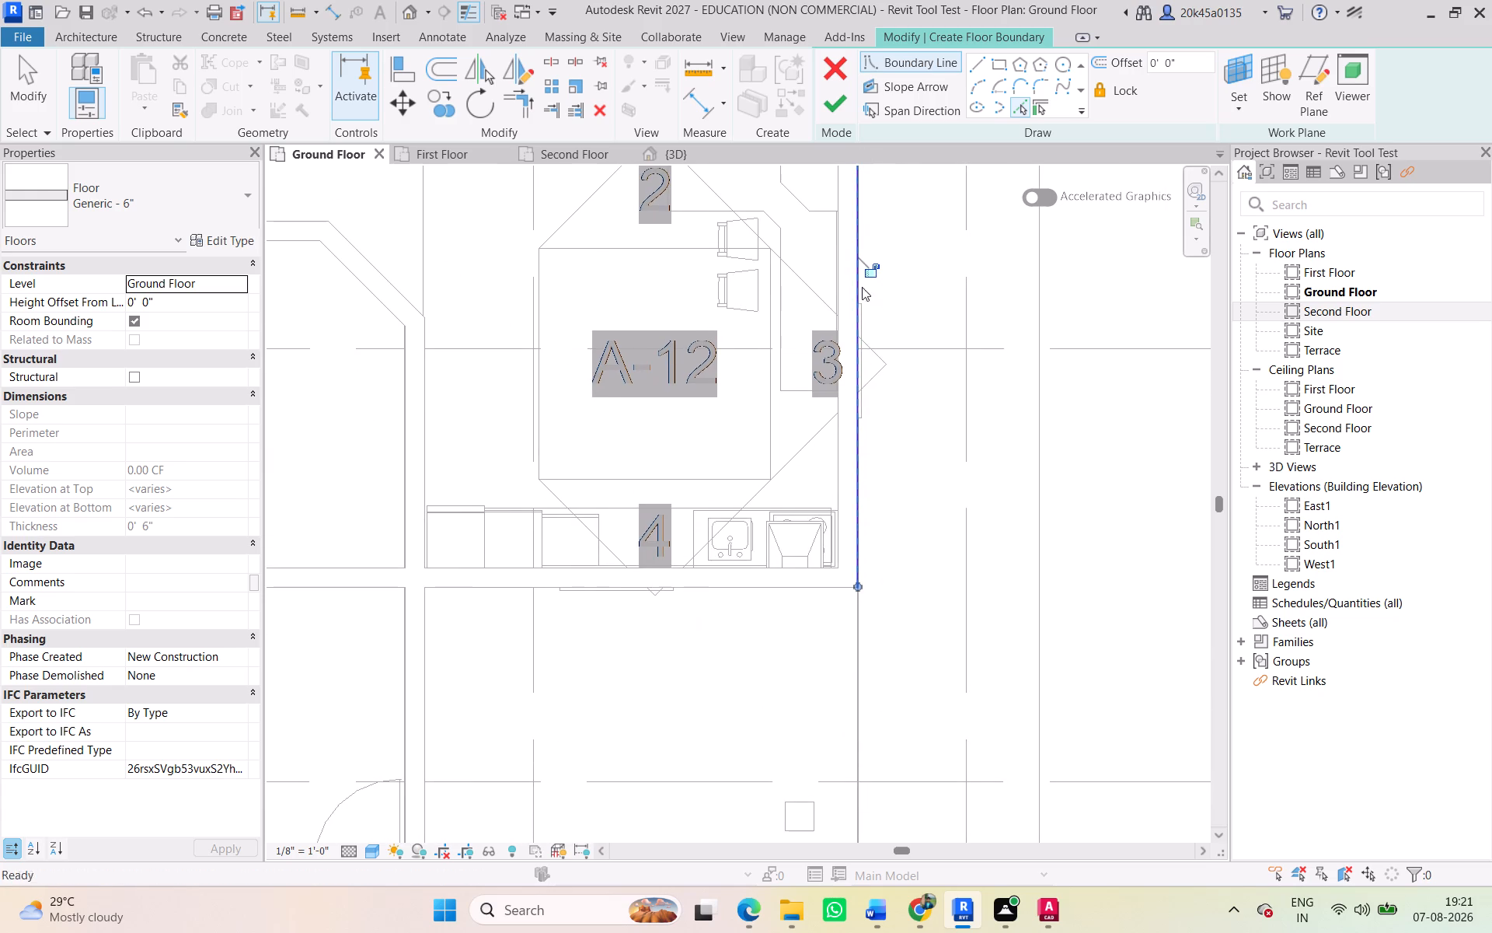
scroll(873, 646, "down", 4)
middle_click_drag(871, 629, 873, 602)
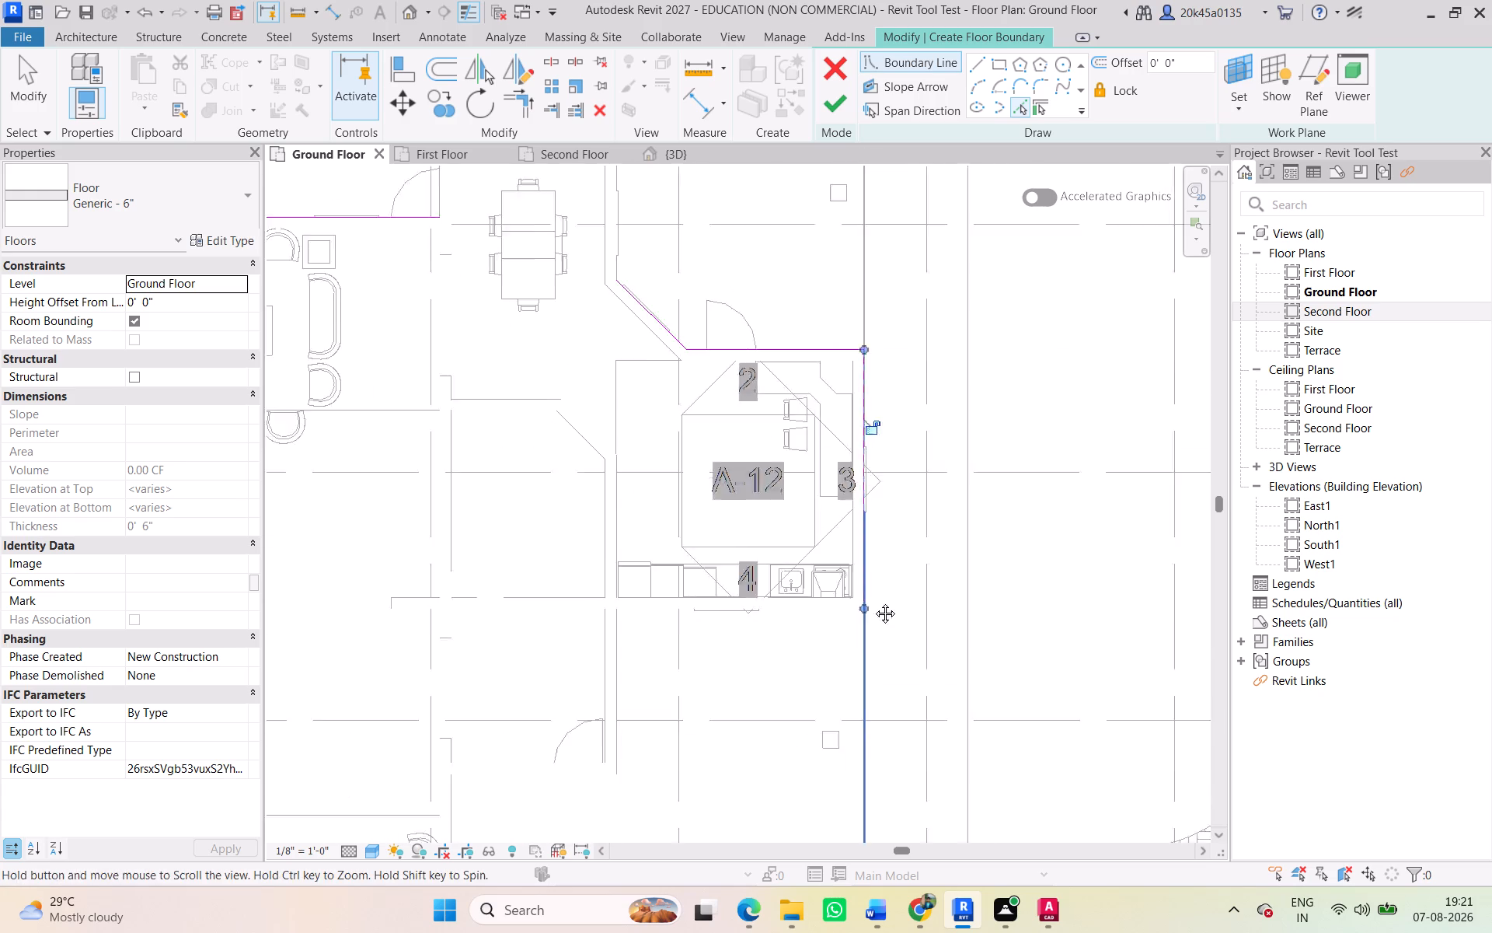
middle_click_drag(873, 602, 883, 167)
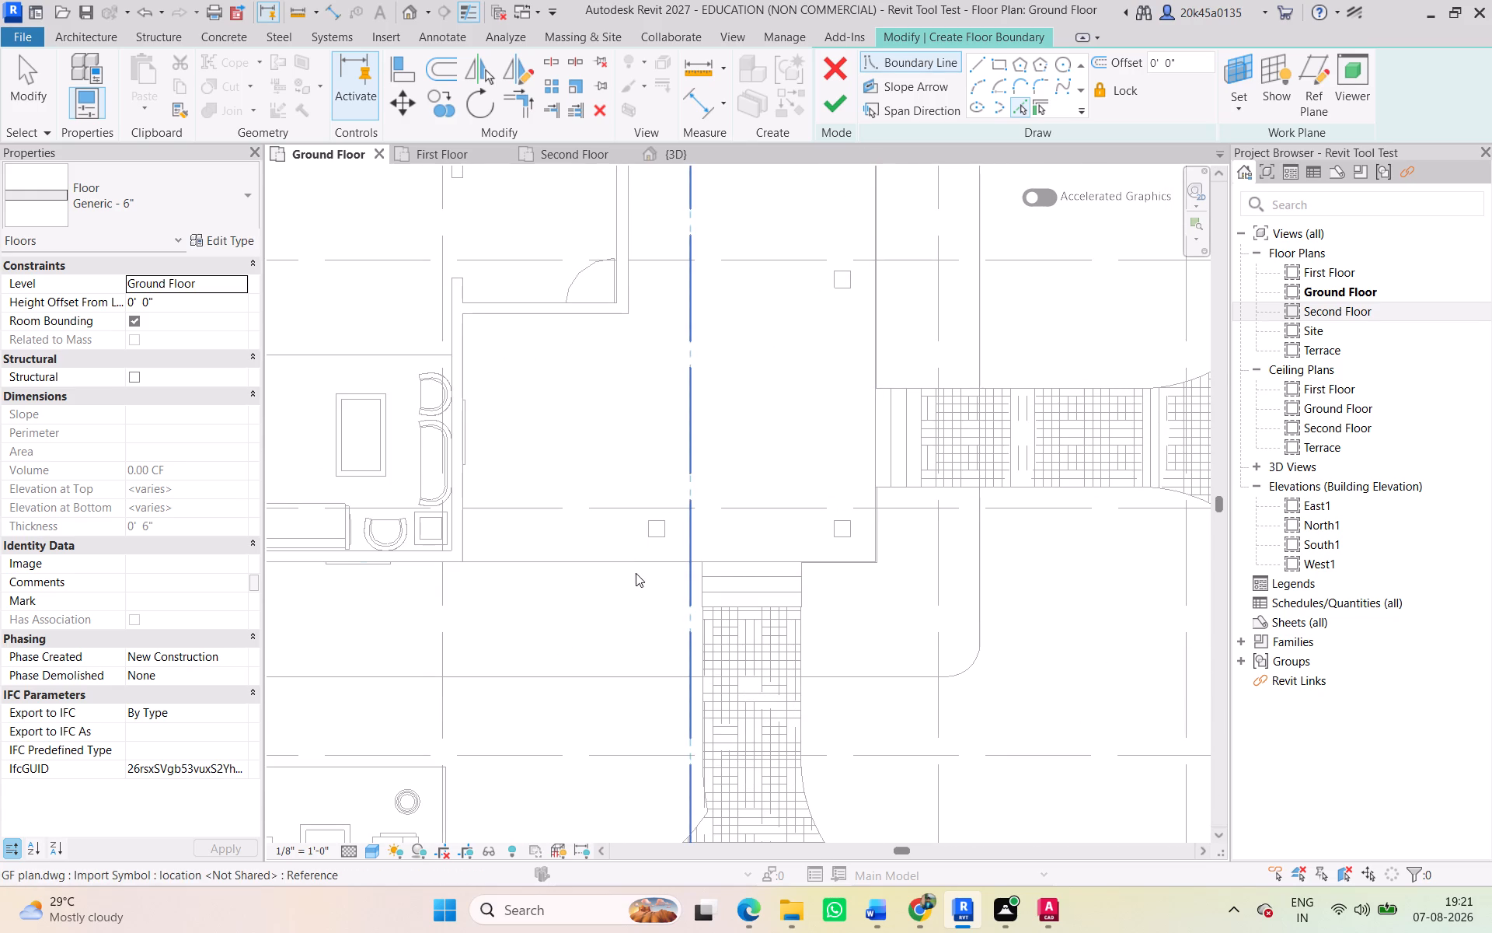
left_click(633, 571)
middle_click_drag(465, 547, 1089, 538)
scroll(650, 537, "down", 1)
middle_click_drag(669, 561, 741, 622)
scroll(585, 550, "up", 2)
left_click(587, 606)
scroll(530, 317, "down", 4)
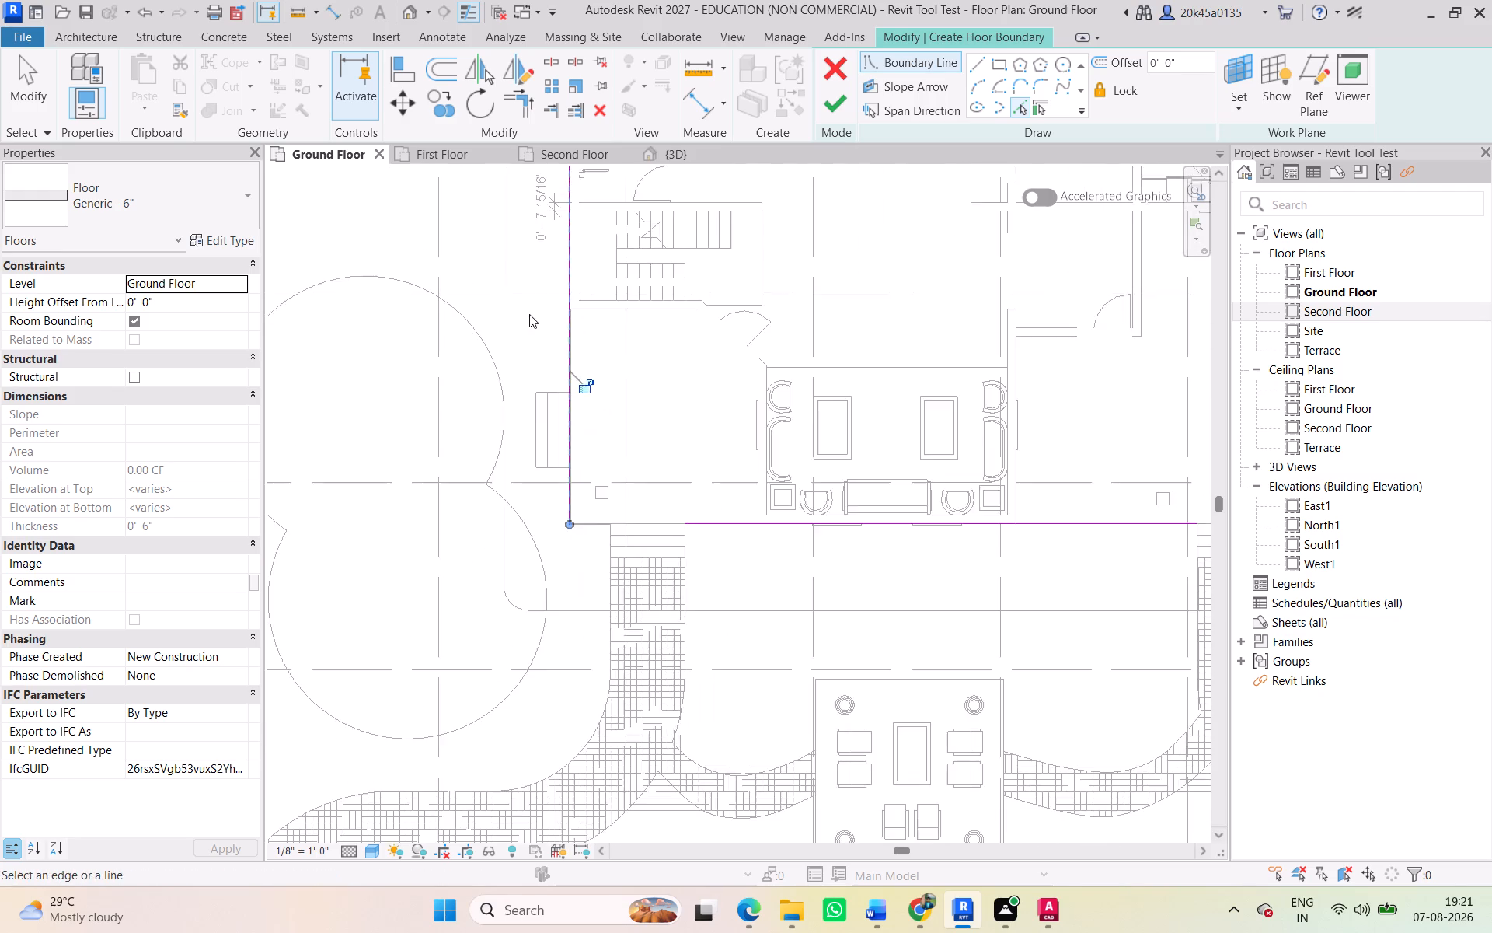
middle_click_drag(545, 358, 622, 620)
scroll(593, 382, "down", 2)
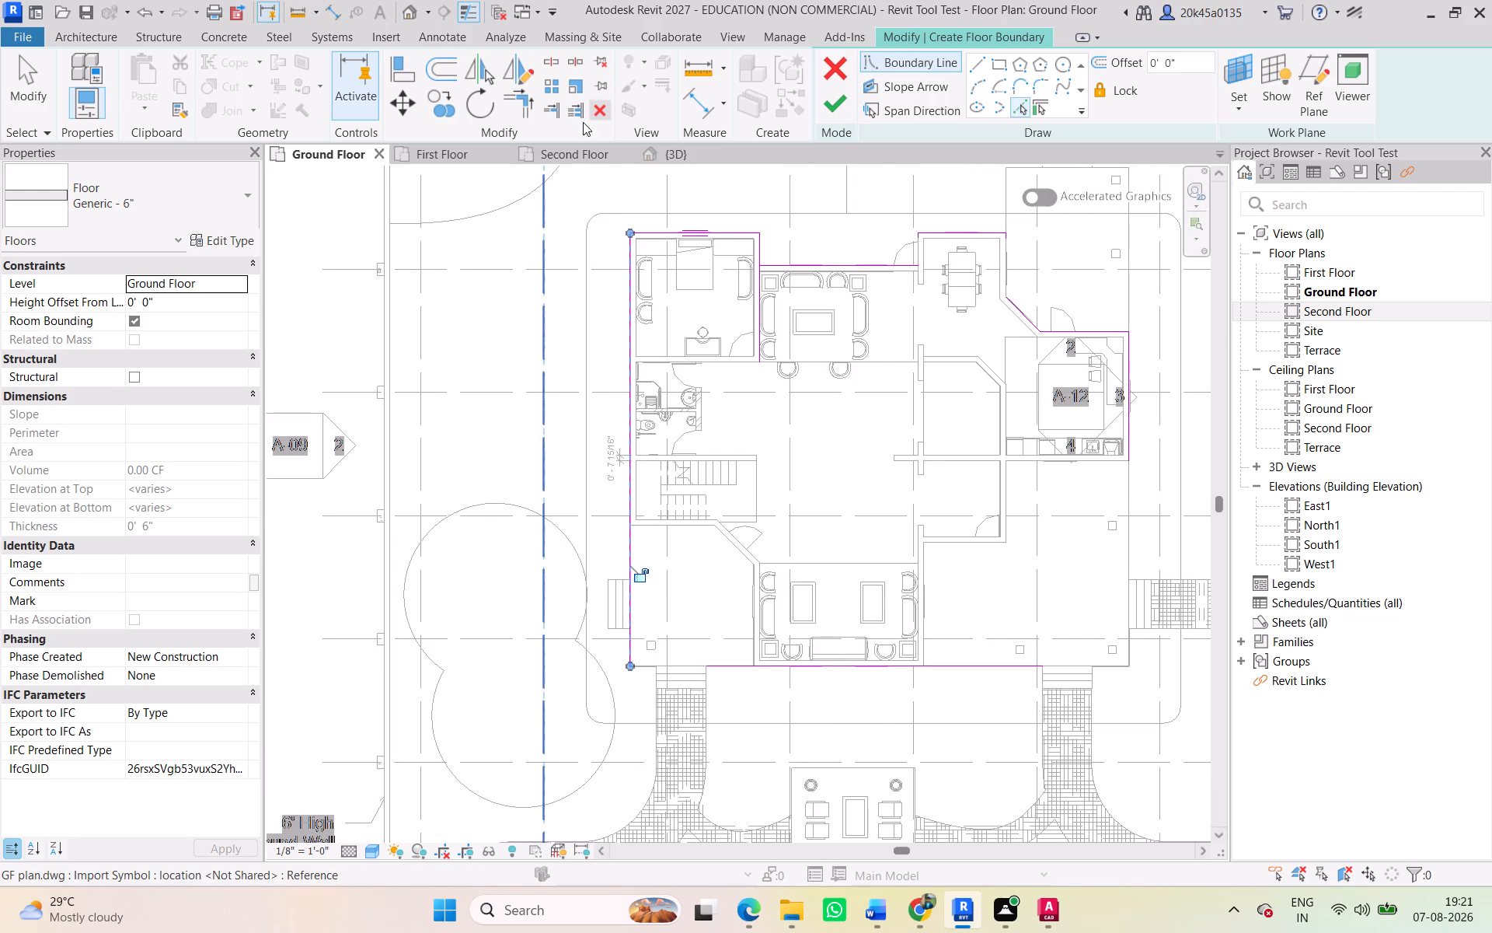
Trim the boundary lines into corners around the bedroom's north side and where its east wall meets the living room's north wall.
left_click(519, 93)
scroll(638, 317, "up", 3)
left_click(625, 265)
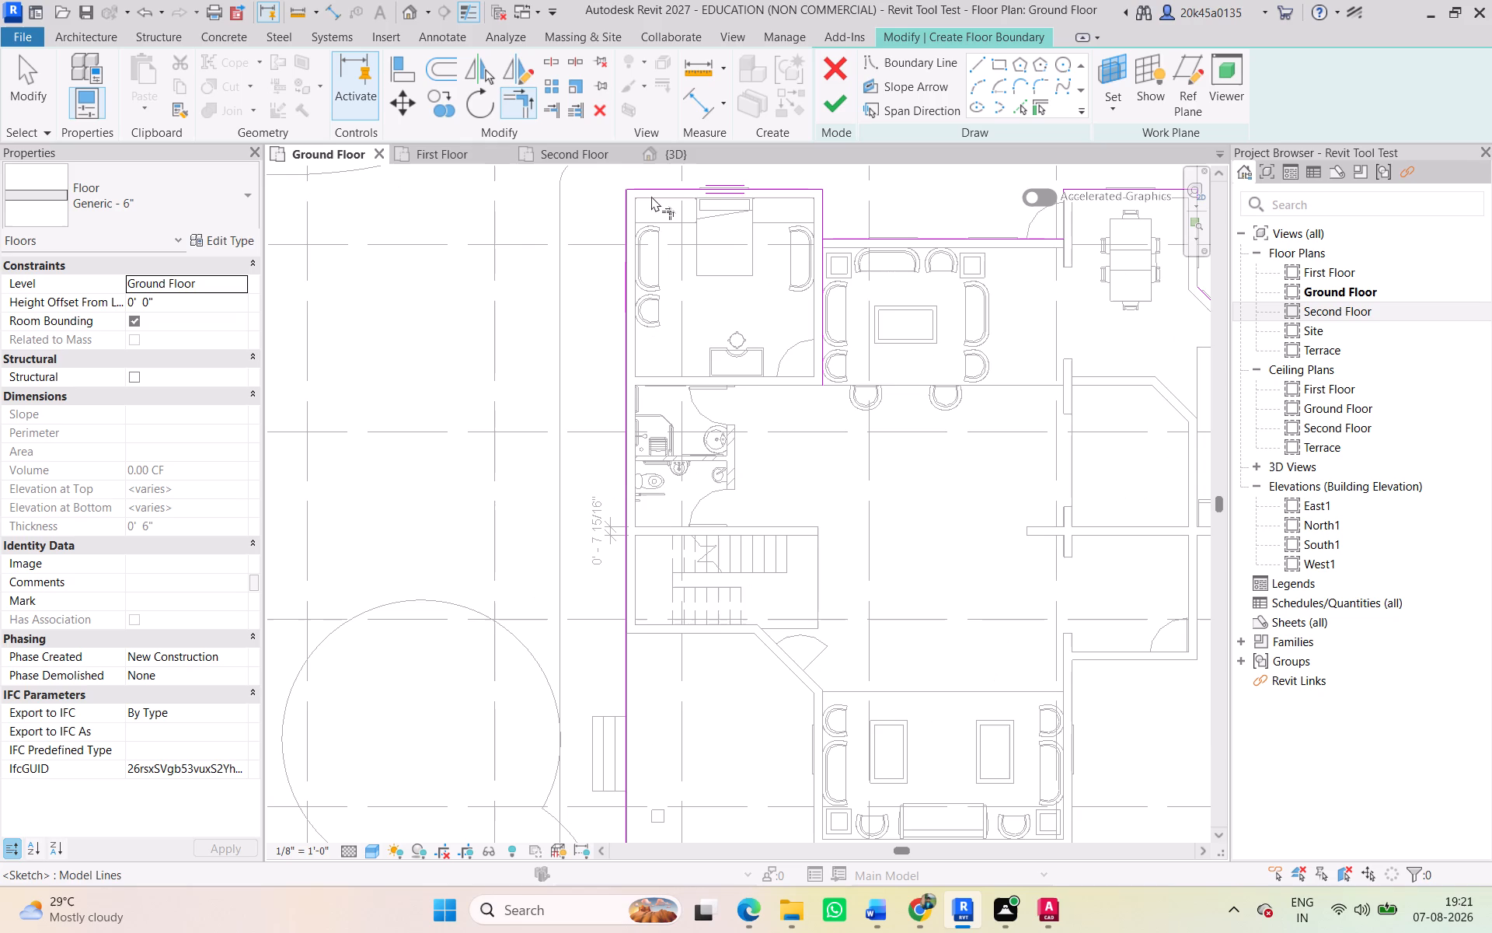
left_click(651, 196)
left_click(823, 215)
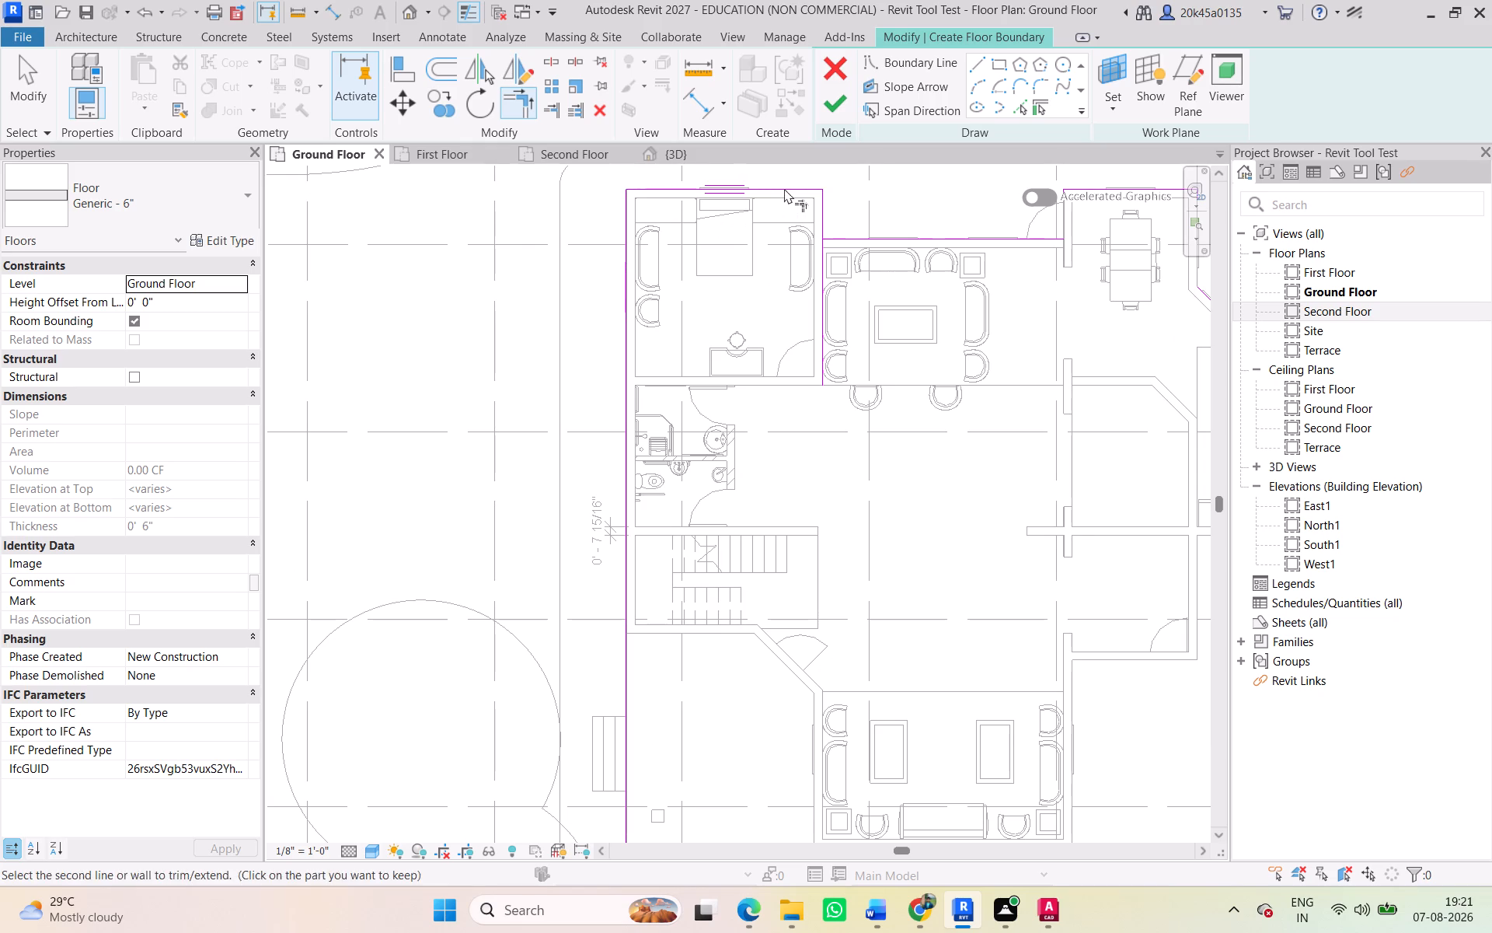
left_click(784, 188)
left_click(847, 236)
left_click(822, 218)
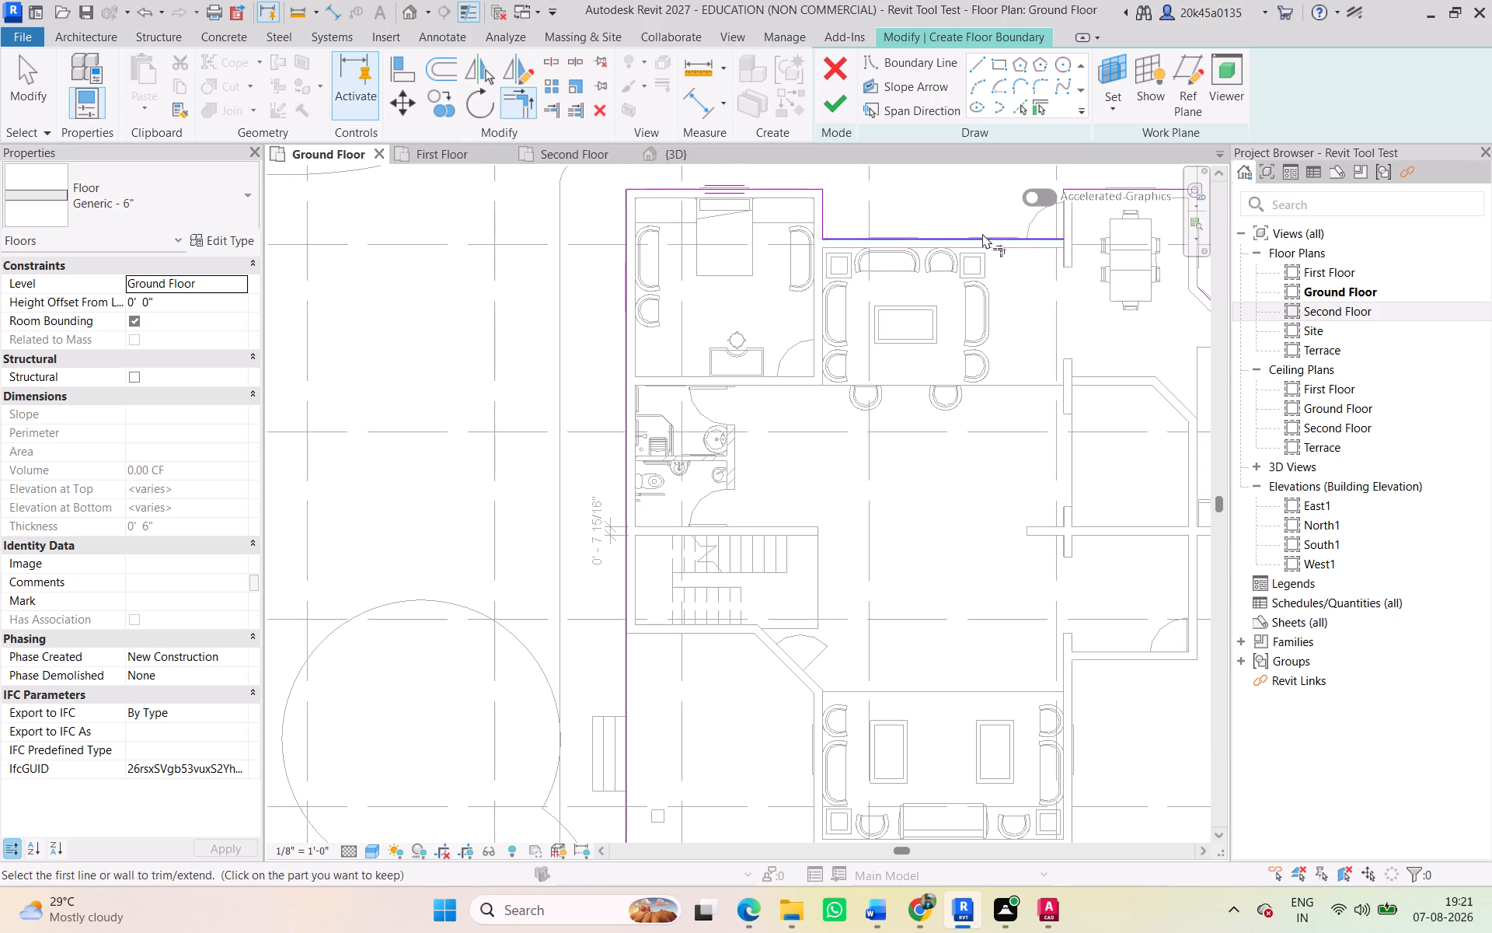
Trim the living room's north line to the dining room's west line, and that west line to the dining room's north line.
scroll(977, 236, "down", 1)
middle_click_drag(950, 251, 668, 309)
scroll(769, 274, "up", 8)
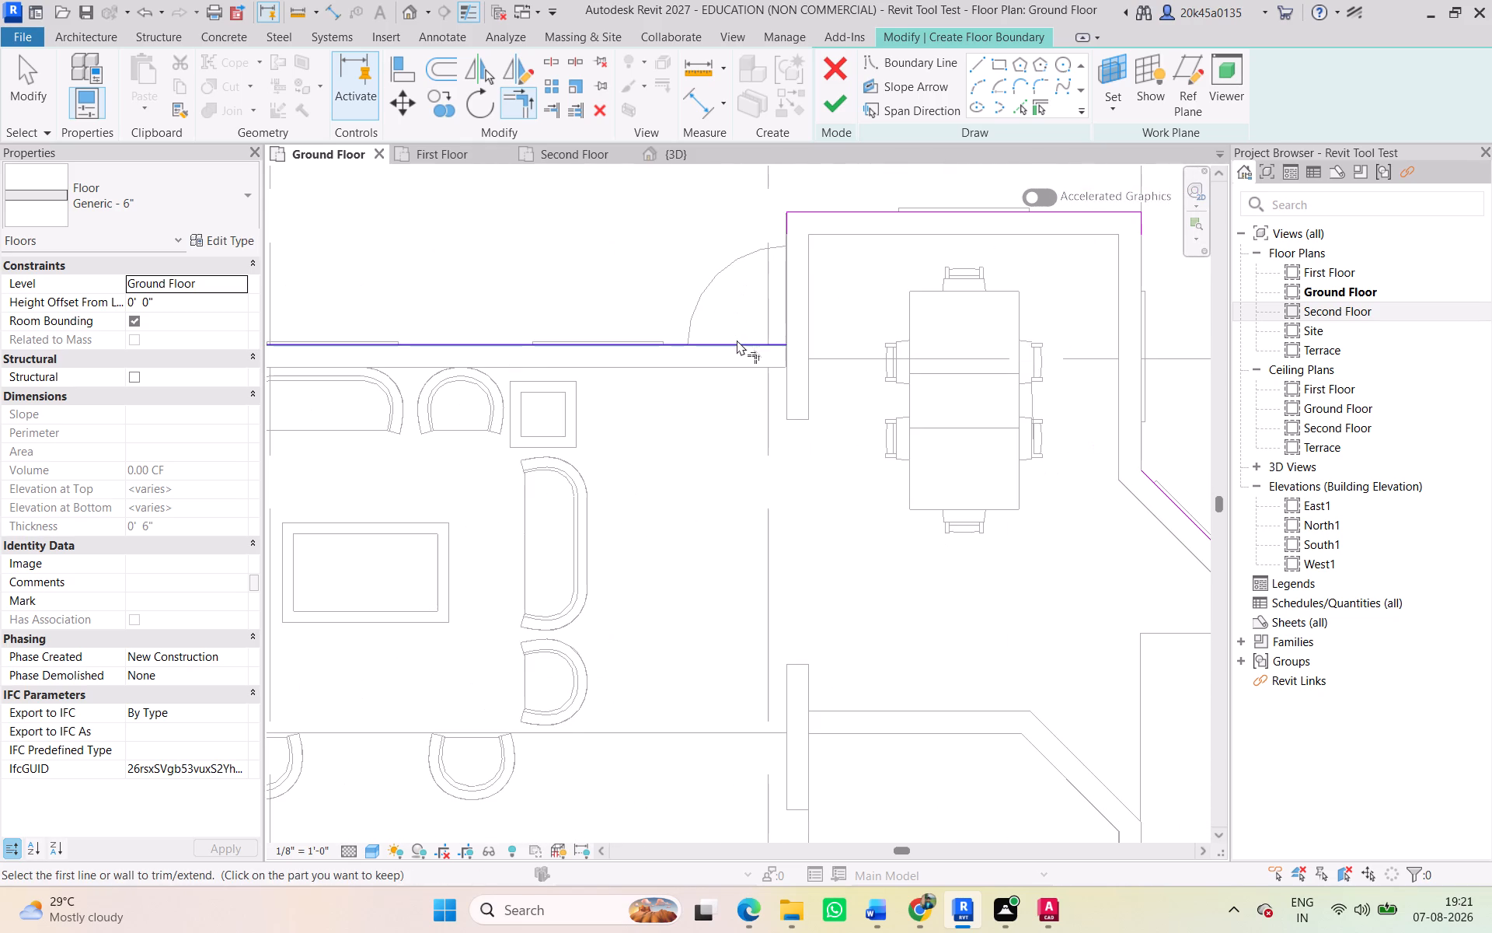
left_click(737, 340)
left_click(790, 222)
left_click(810, 213)
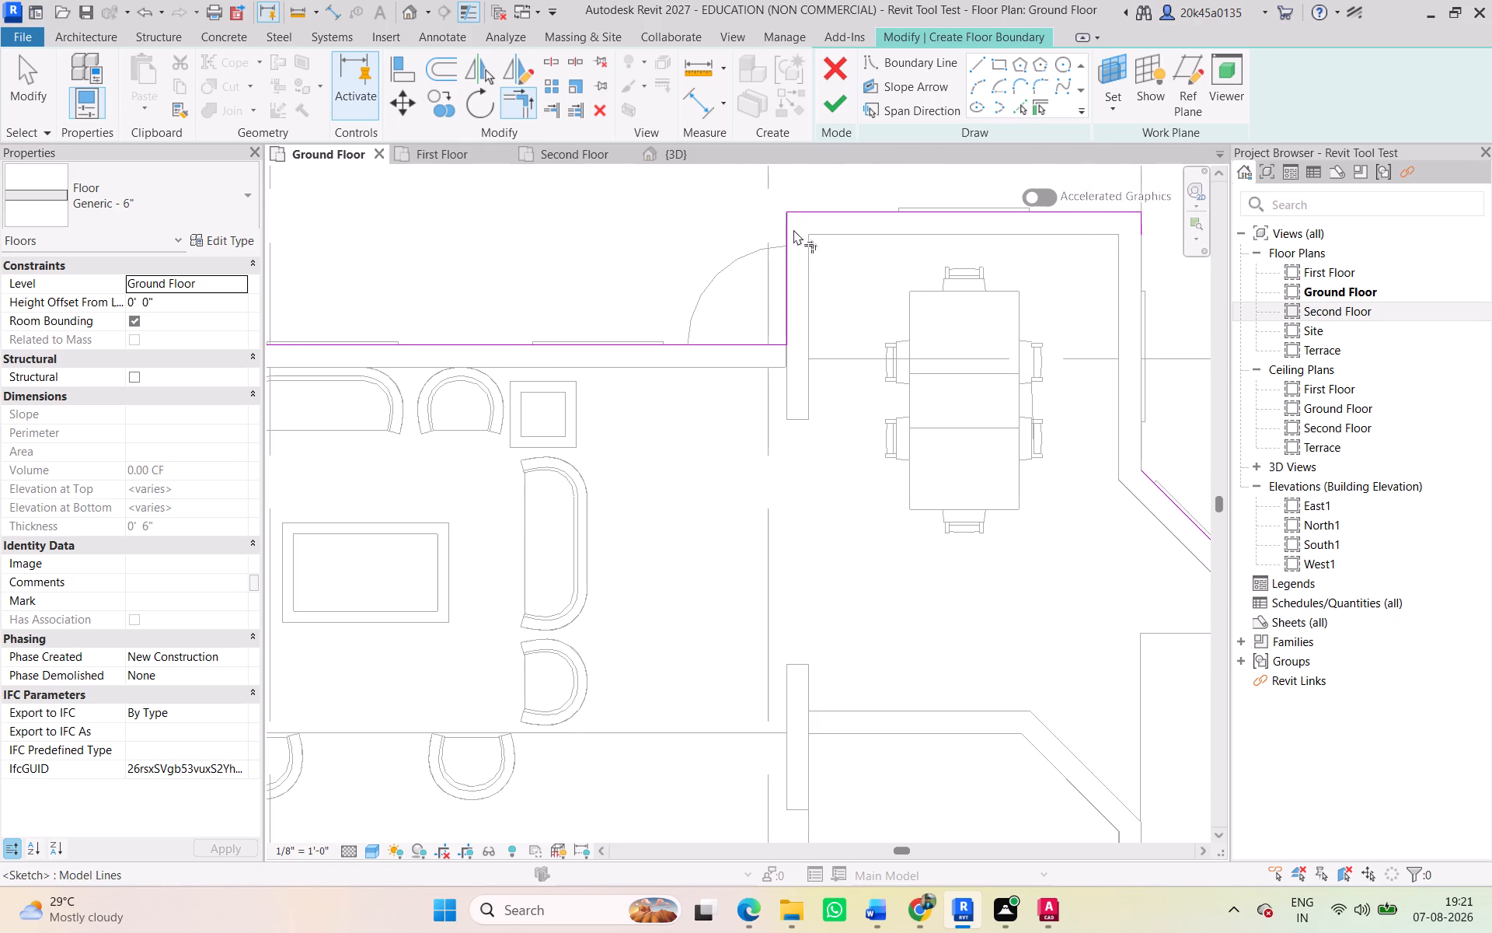
left_click(786, 236)
Pick the missing floor boundary line along the dining room's east outer wall.
scroll(909, 230, "down", 1)
middle_click_drag(894, 239, 594, 309)
left_click(786, 278)
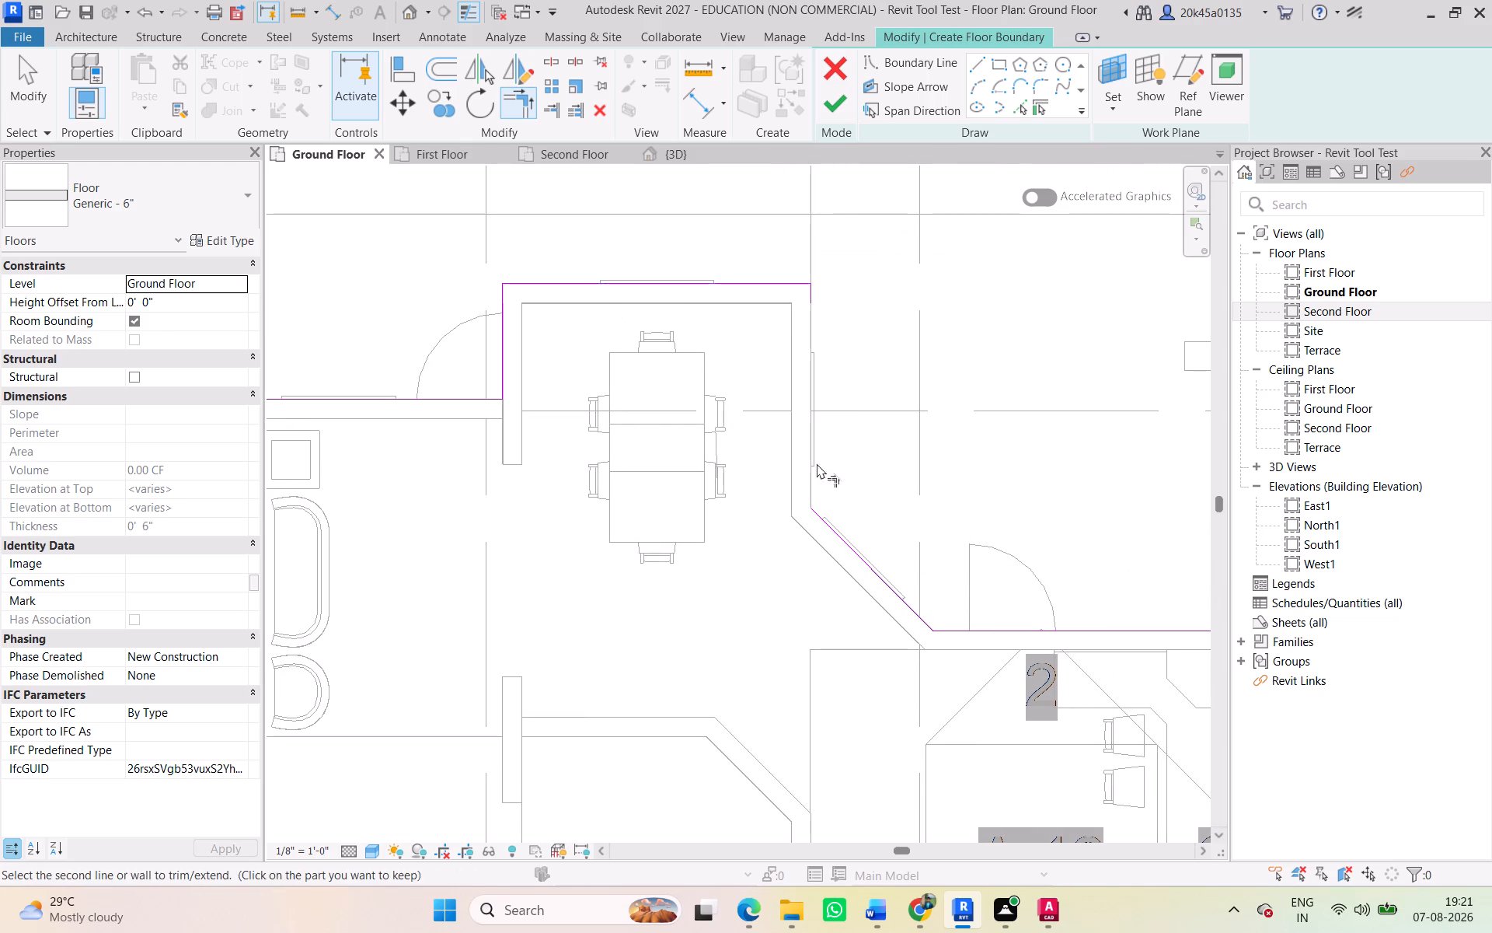
left_click(1025, 107)
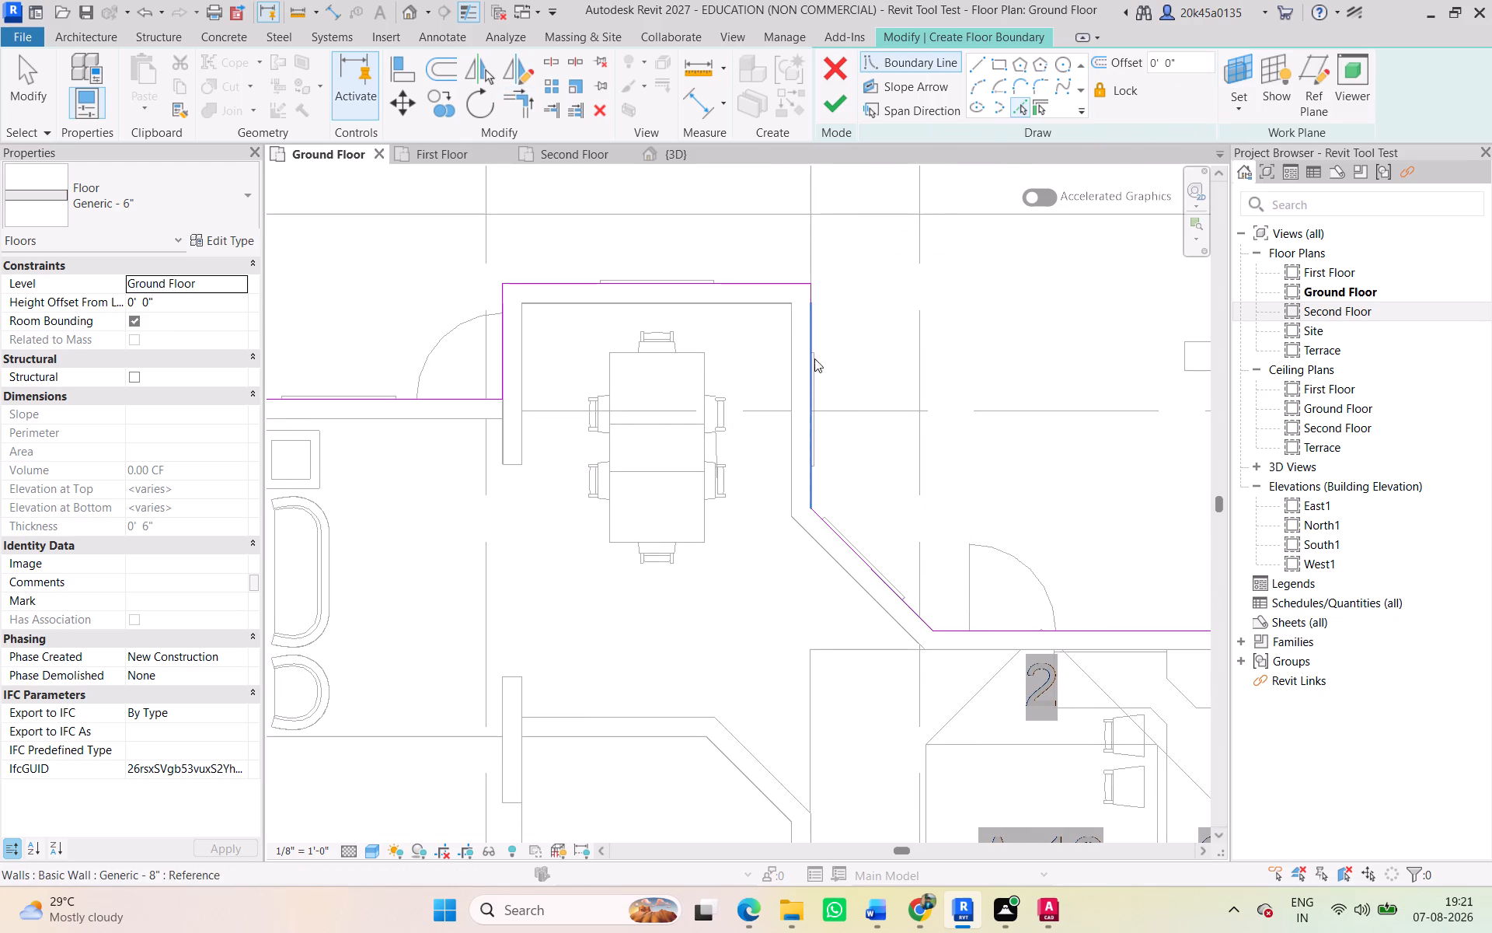
left_click(810, 330)
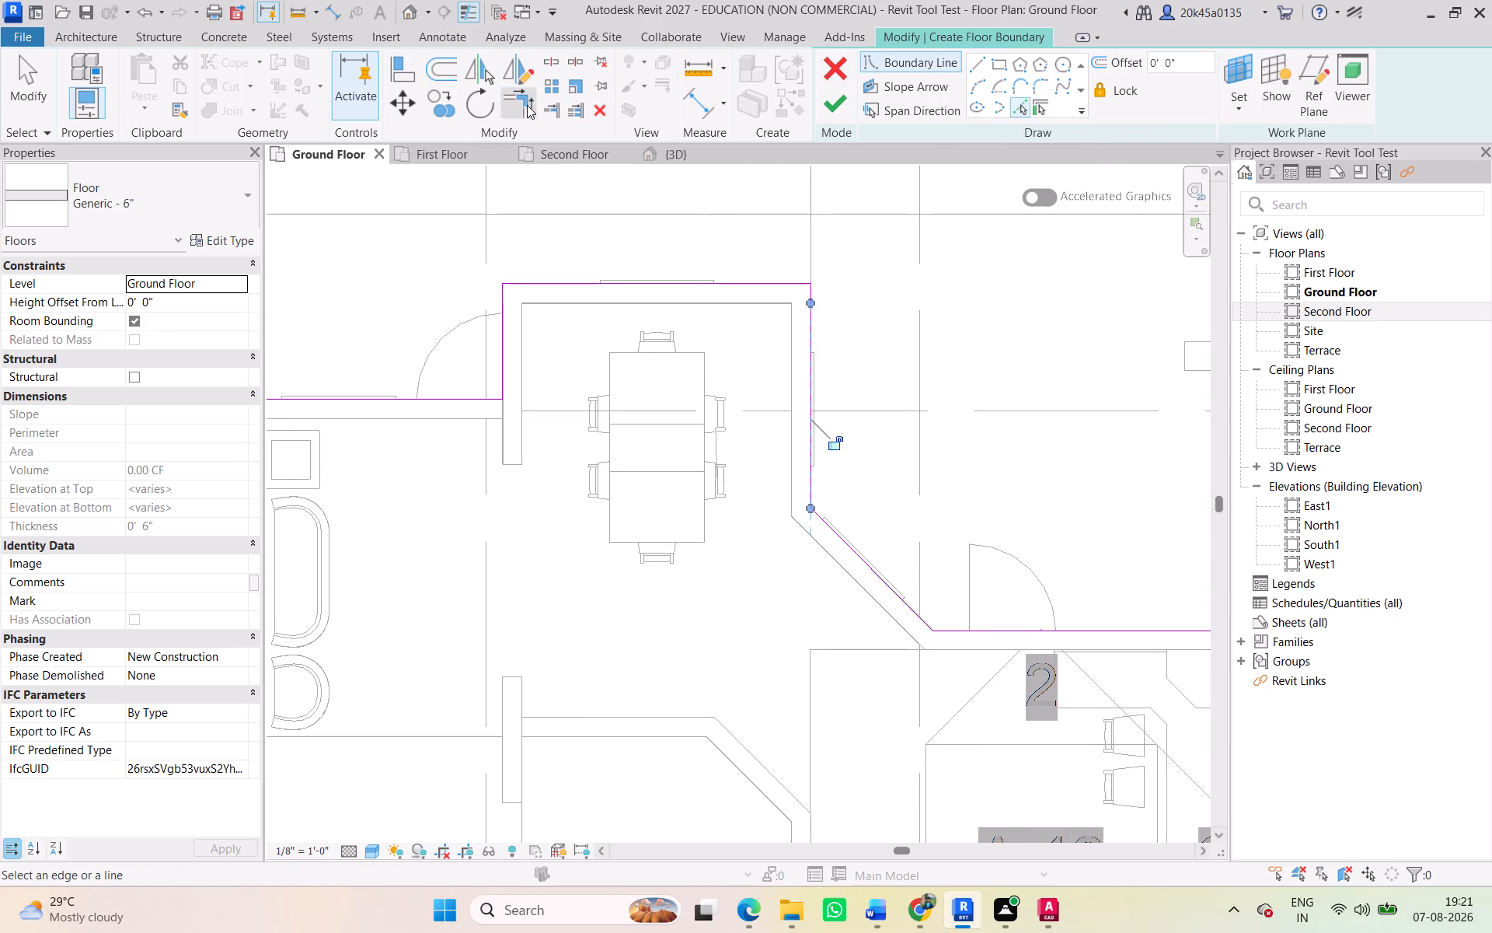
Trim the dining room's east boundary line into corners with its north line and the diagonal wall's line.
left_click(525, 103)
left_click(747, 280)
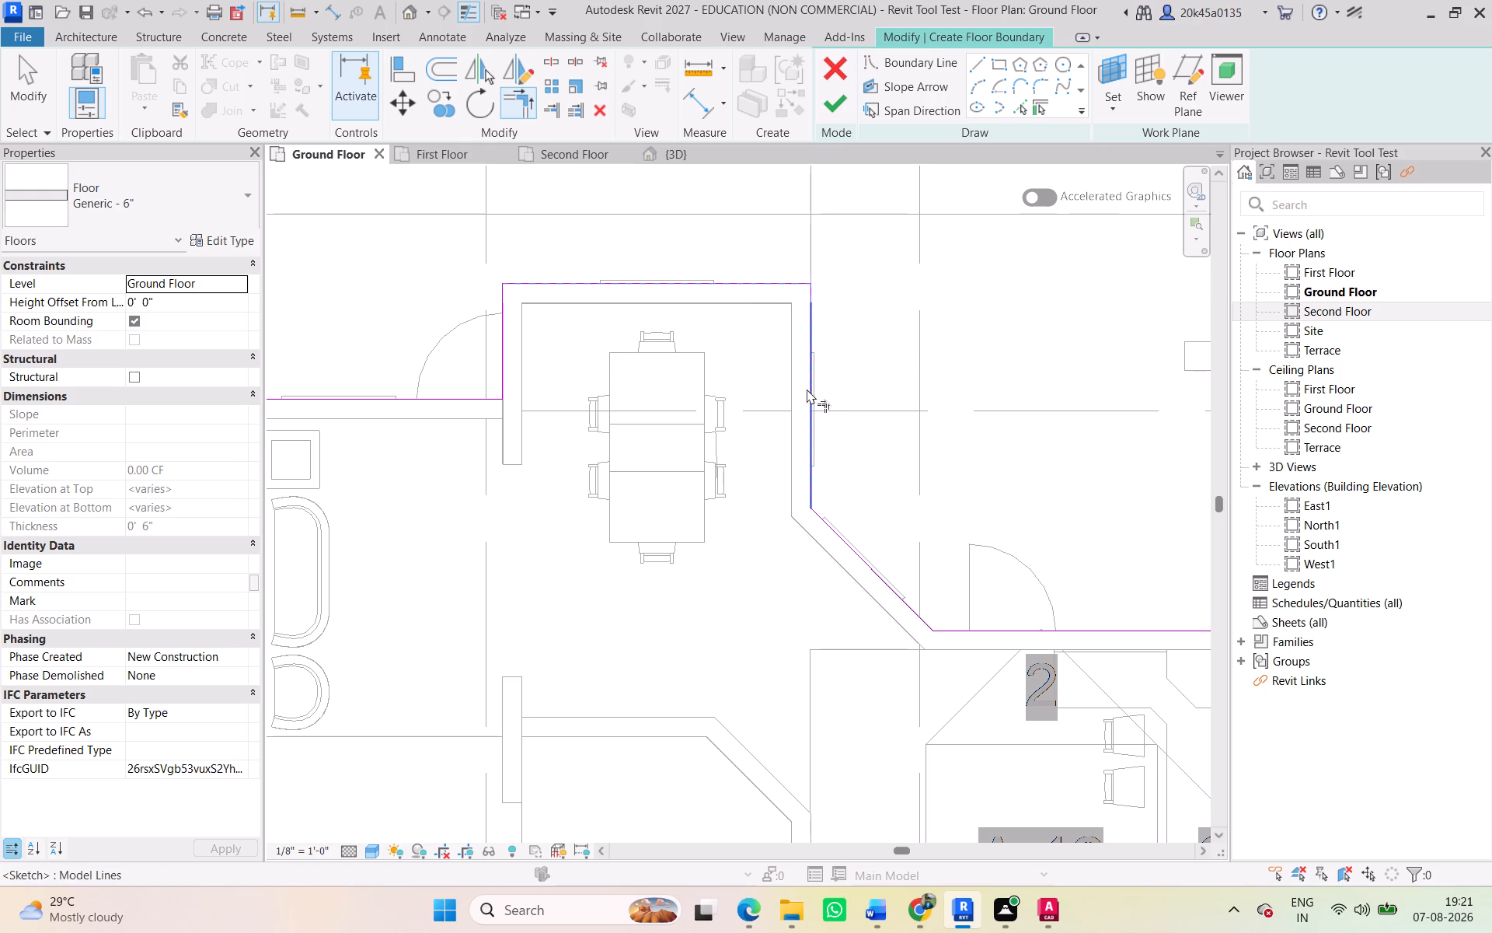
left_click(807, 389)
left_click(847, 536)
left_click(811, 488)
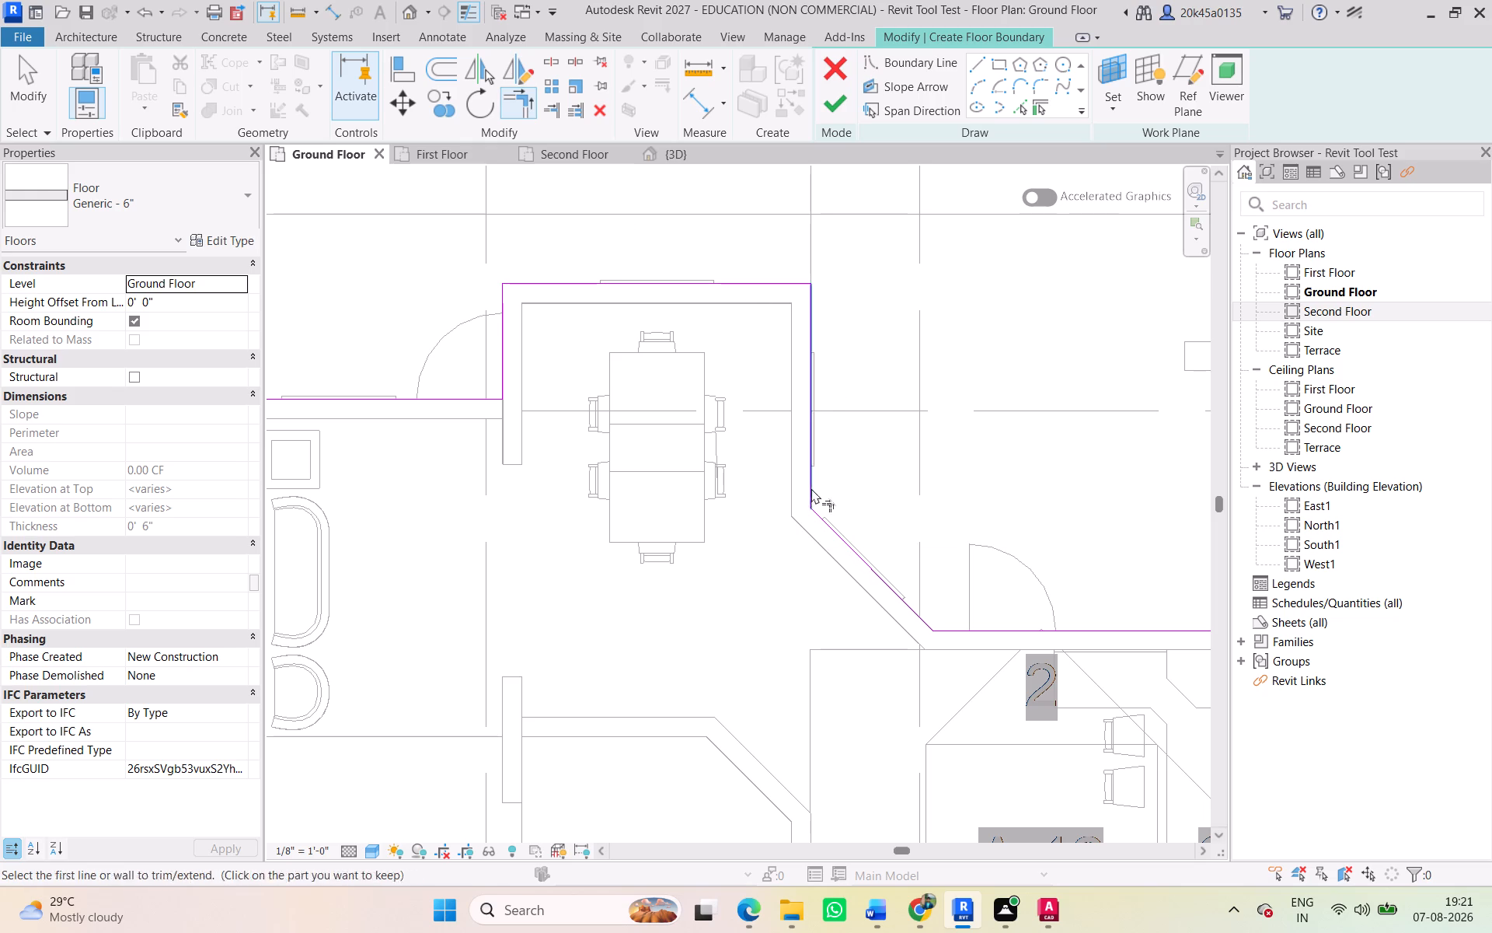
Trim the diagonal wall's boundary line into a corner with the kitchen's north boundary line.
scroll(863, 485, "down", 2)
middle_click_drag(863, 485, 481, 343)
scroll(535, 427, "up", 4)
left_click(525, 462)
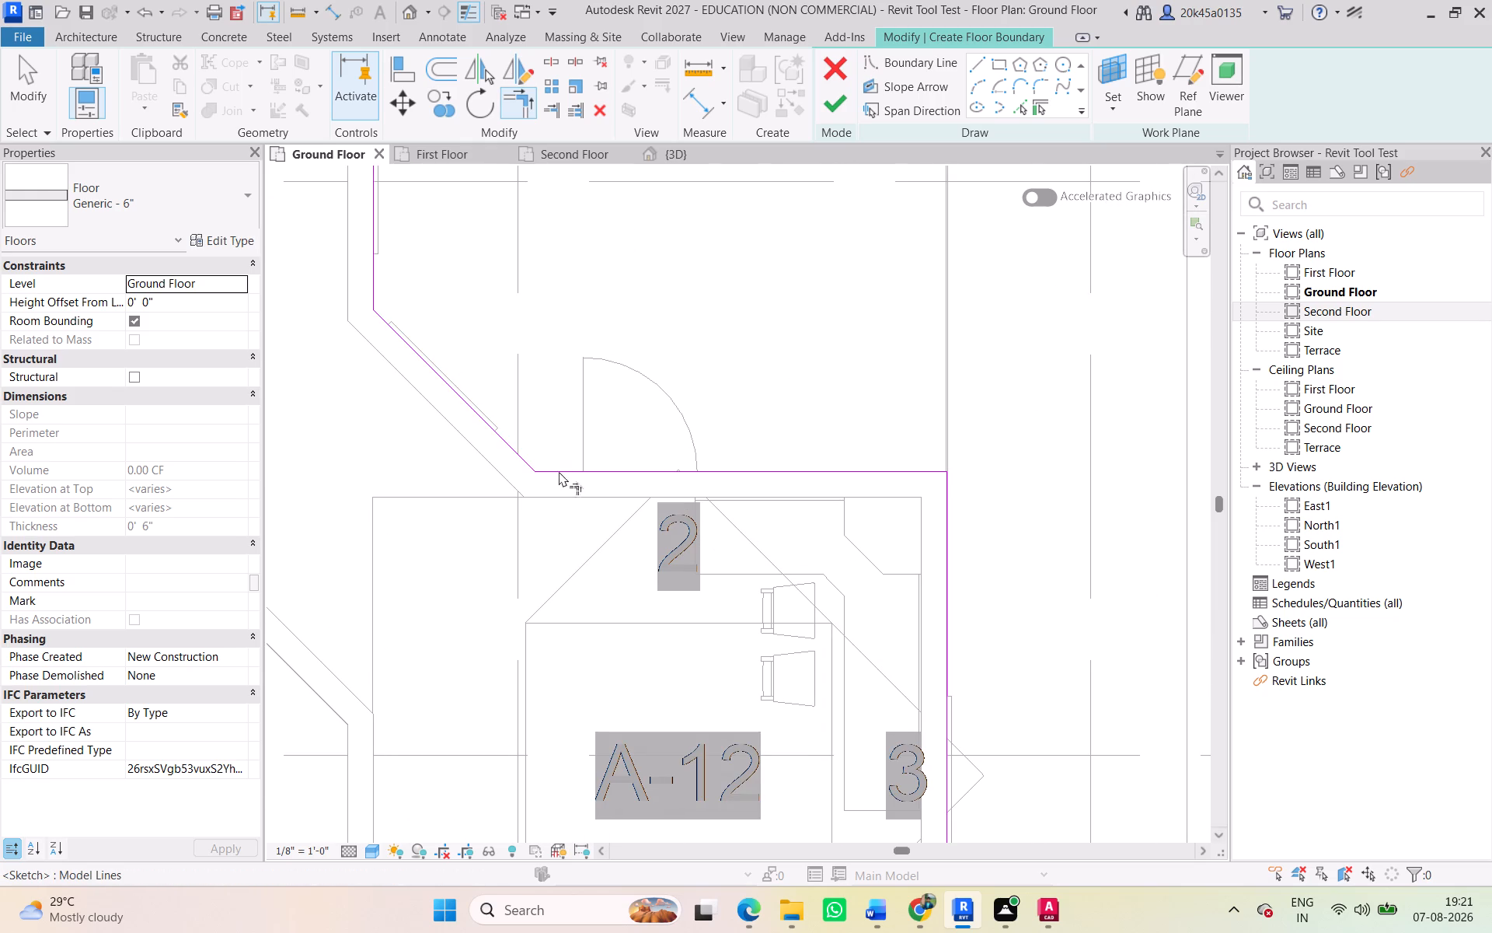
middle_click_drag(931, 418, 812, 180)
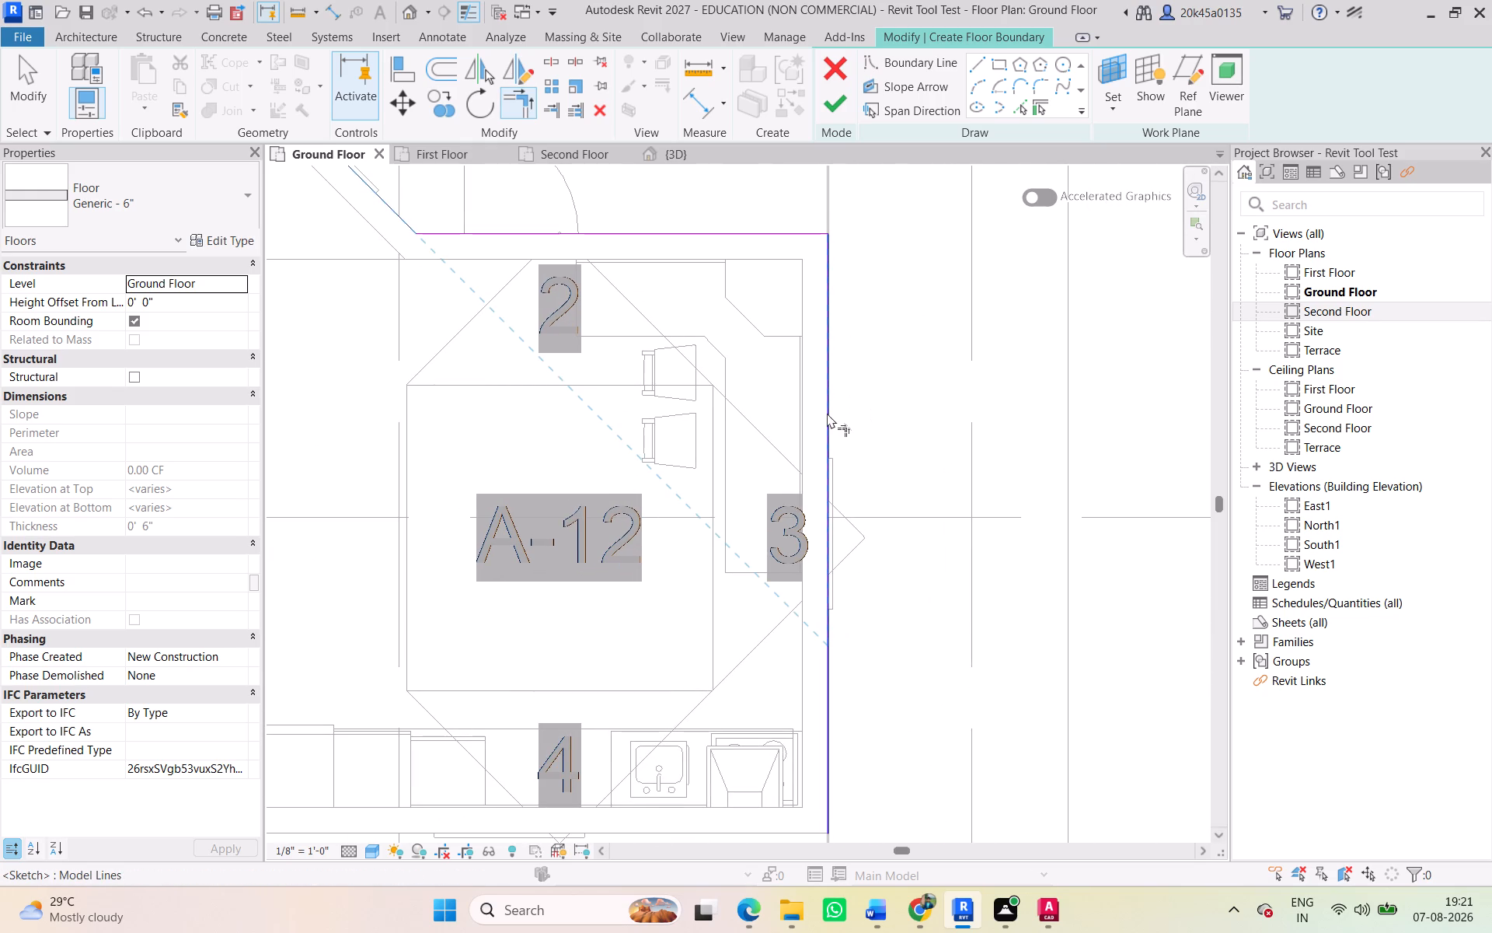
left_click(688, 197)
left_click(946, 251)
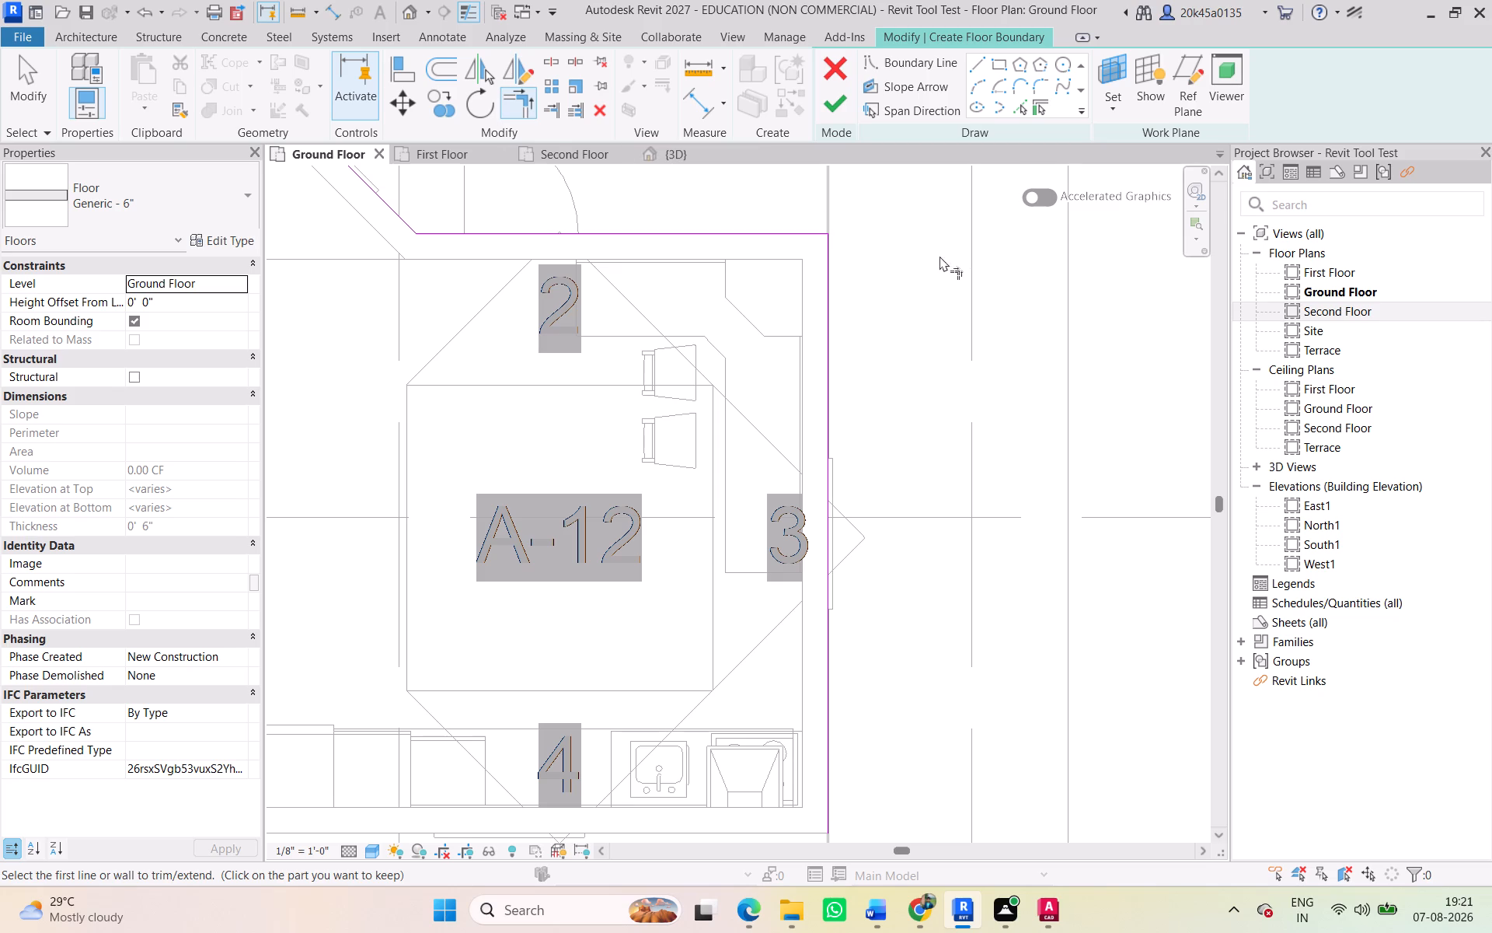
Extend the kitchen's east boundary line to a corner with the boundary along the south edge of the house.
scroll(888, 320, "down", 3)
middle_click_drag(884, 320, 863, 121)
left_click(826, 434)
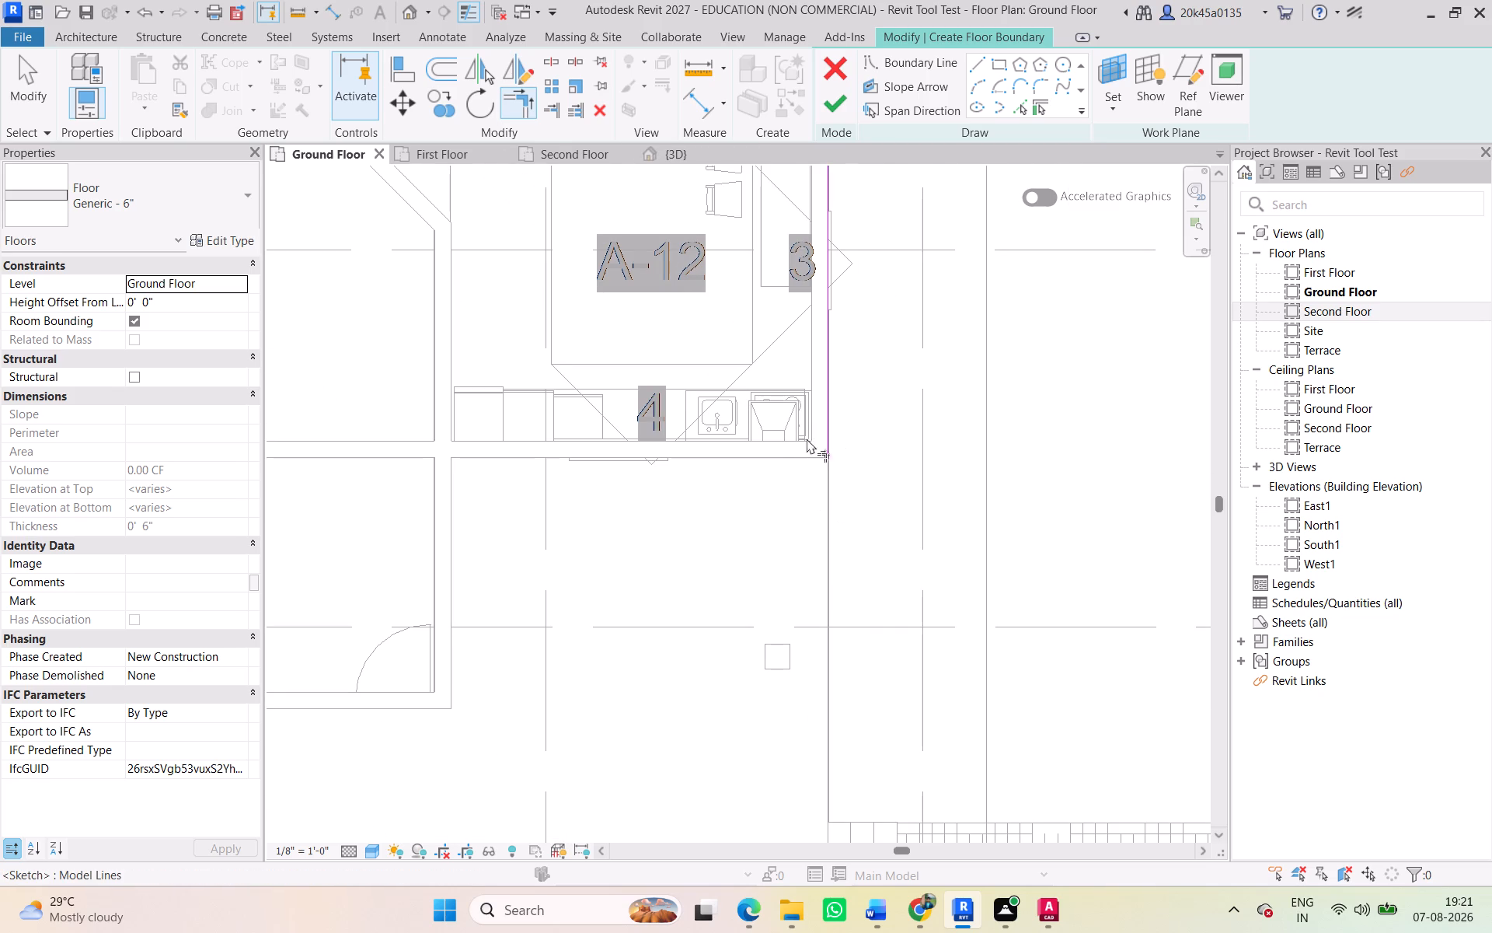
scroll(587, 479, "down", 3)
middle_click_drag(602, 483, 859, 454)
scroll(1018, 473, "down", 2)
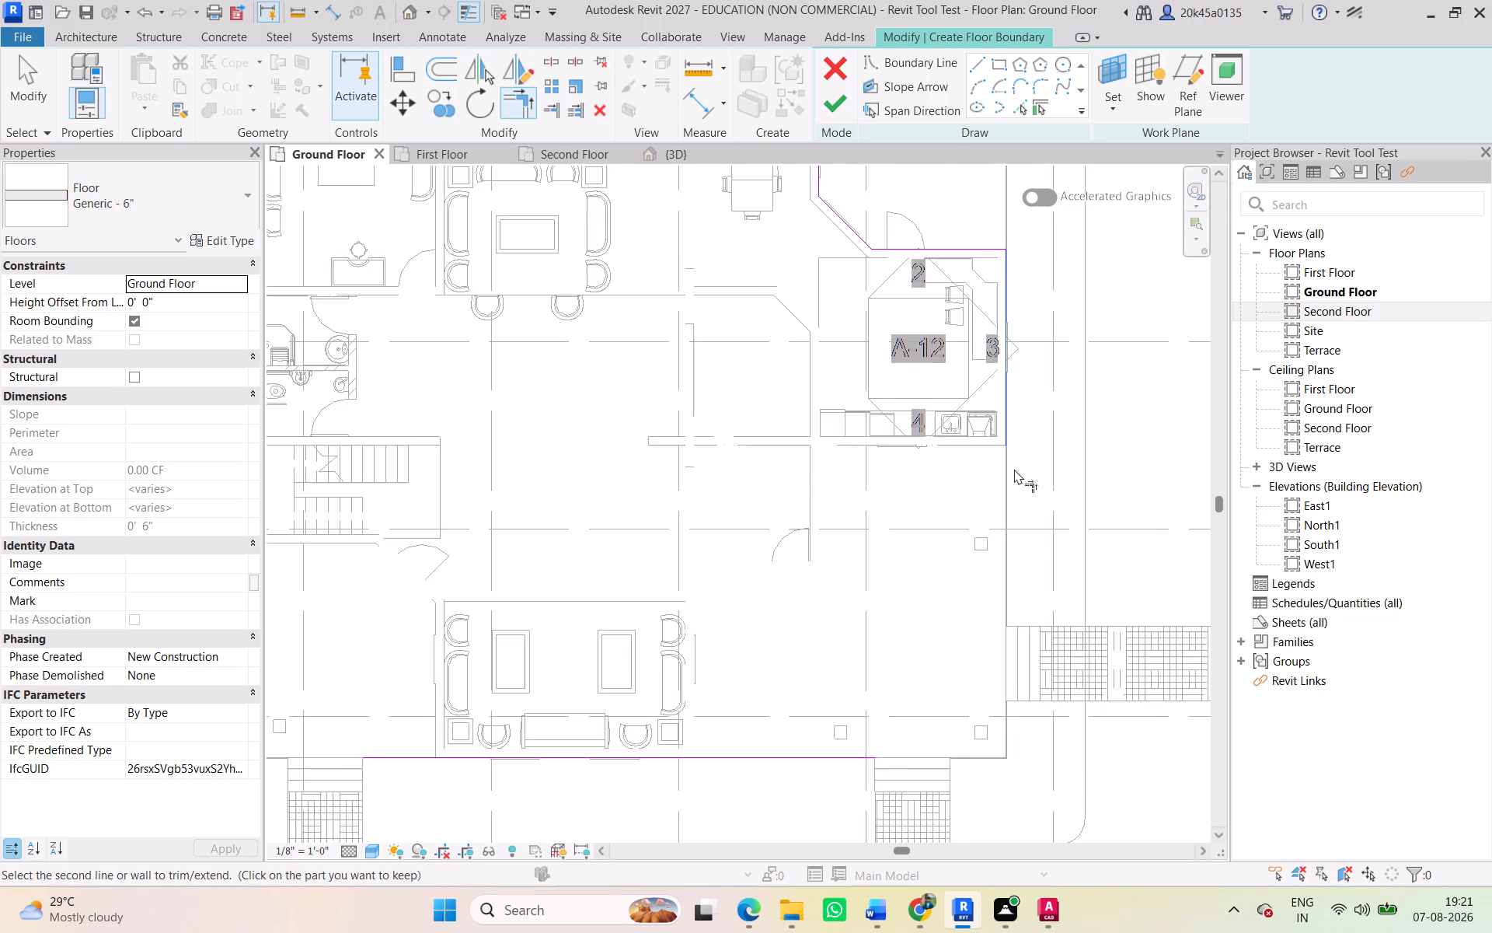
middle_click_drag(1014, 469, 918, 249)
left_click(707, 536)
Trim the floor boundary lines along the south and west edges of the house into a corner.
scroll(652, 493, "down", 2)
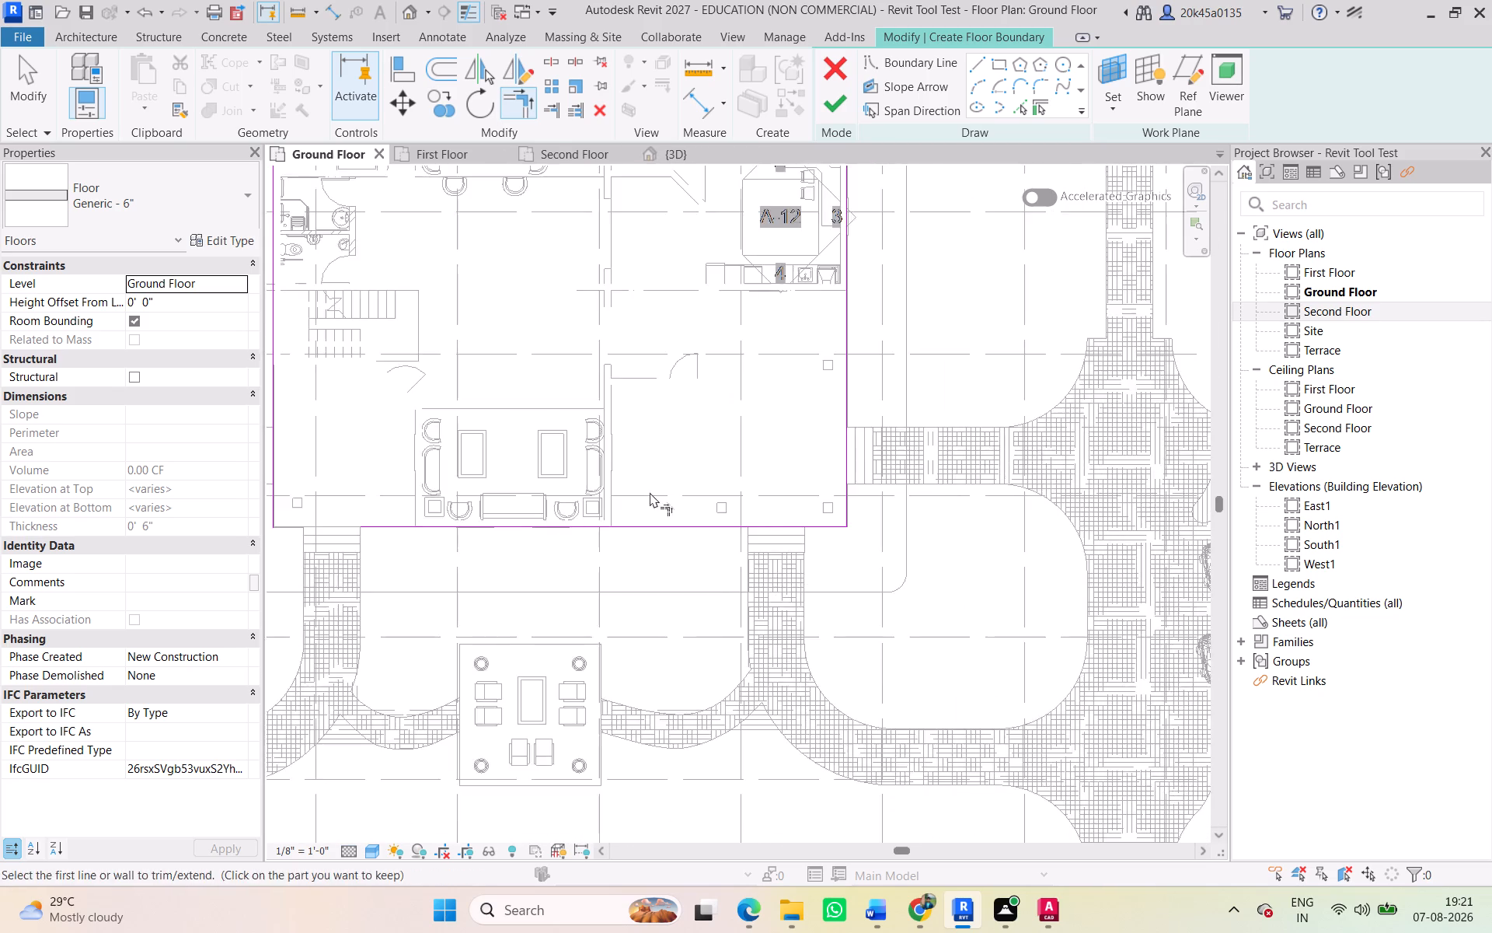
middle_click_drag(650, 492, 989, 452)
left_click(756, 493)
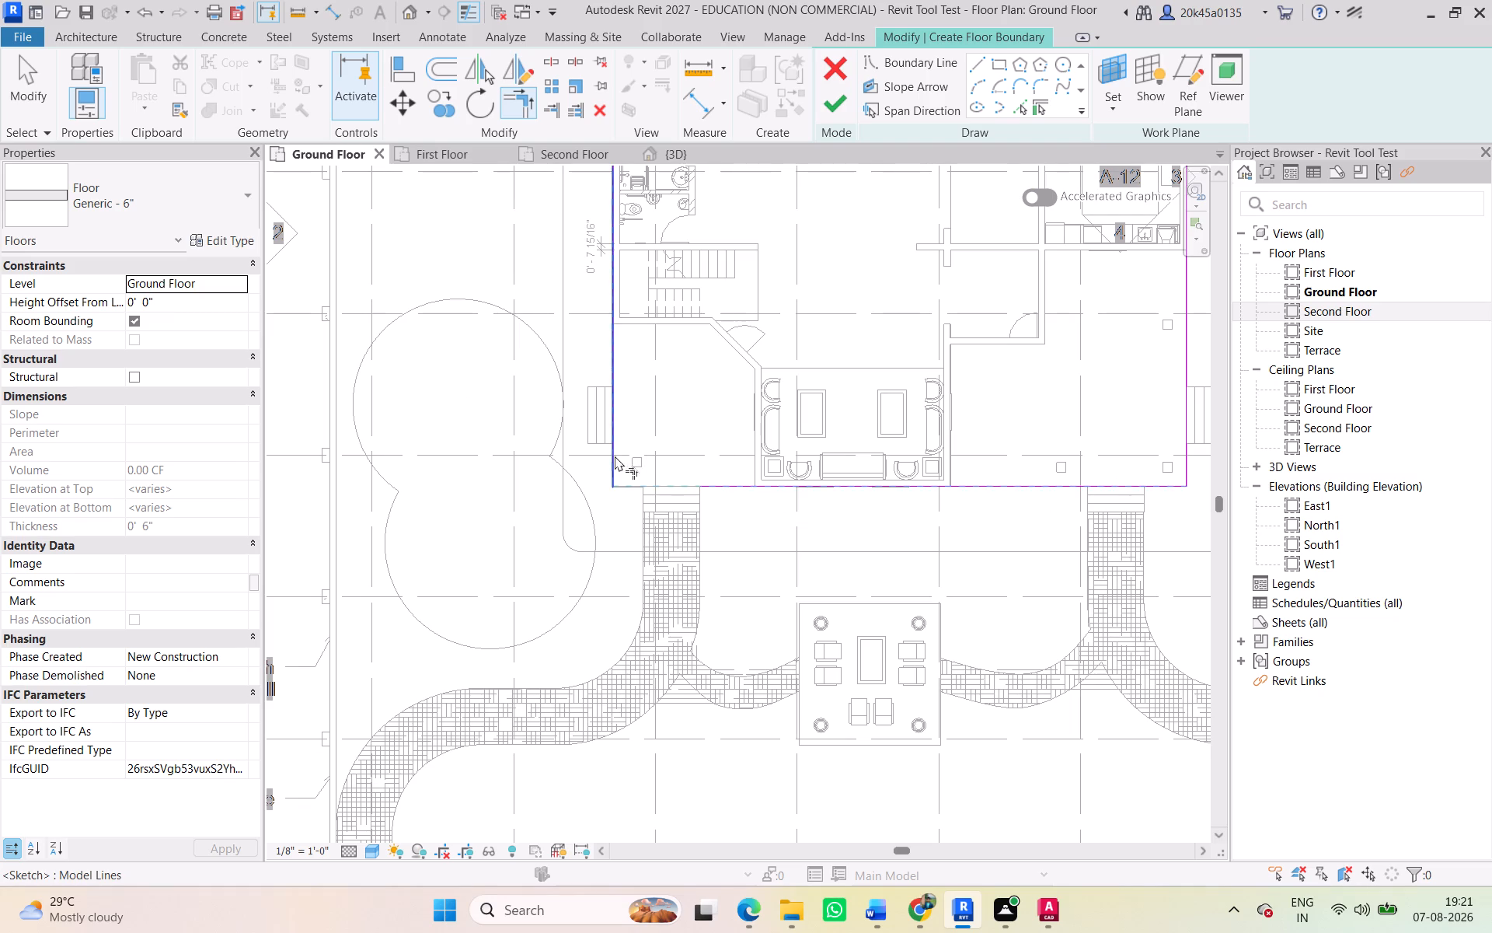
left_click(615, 456)
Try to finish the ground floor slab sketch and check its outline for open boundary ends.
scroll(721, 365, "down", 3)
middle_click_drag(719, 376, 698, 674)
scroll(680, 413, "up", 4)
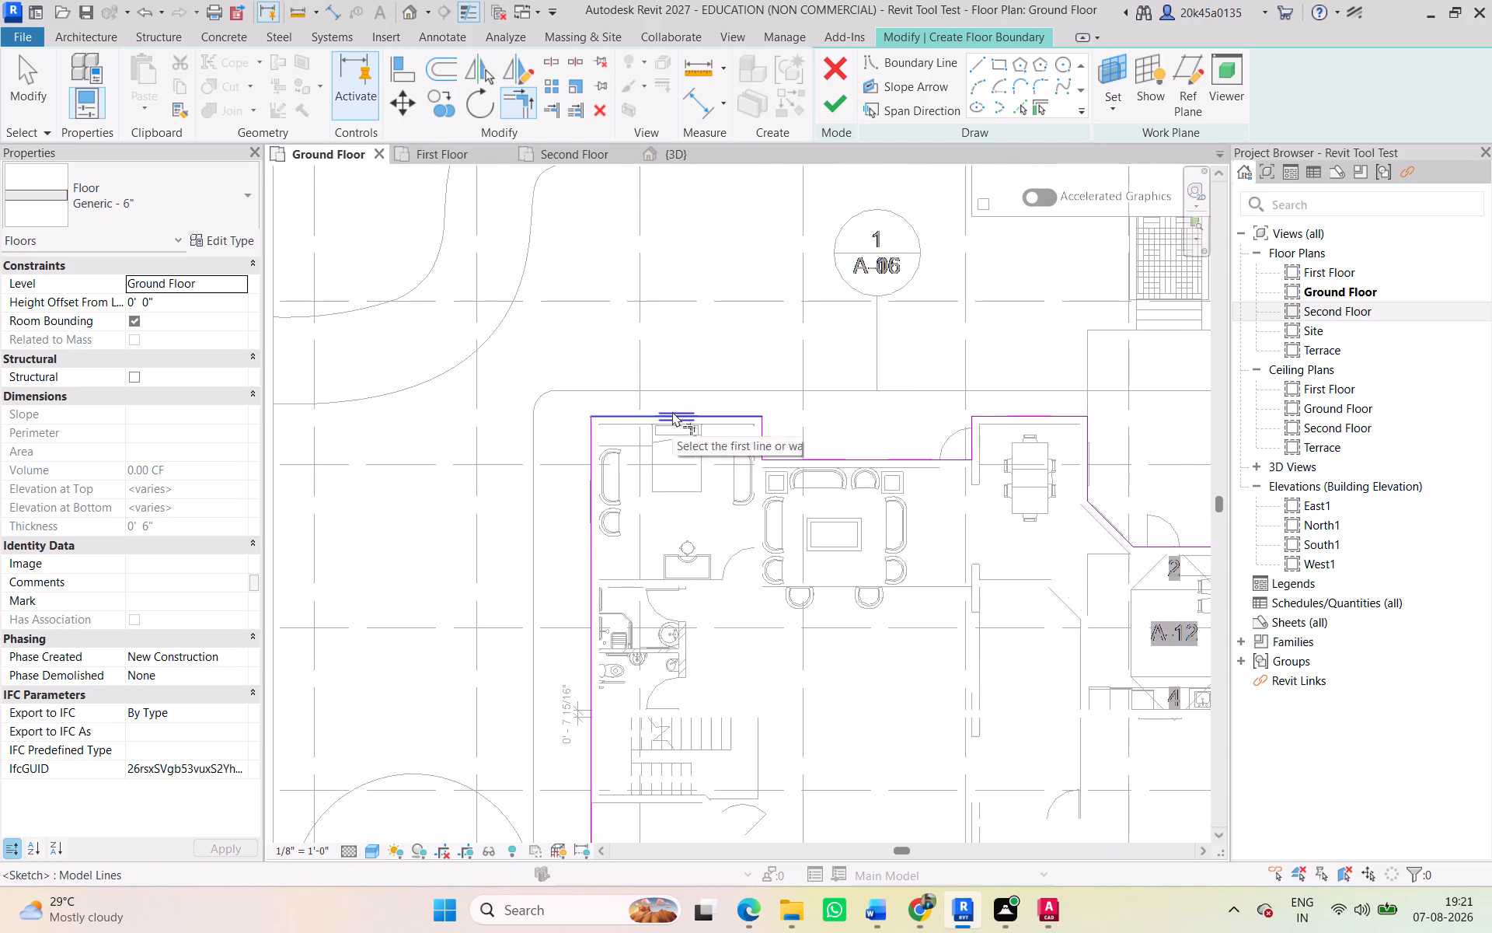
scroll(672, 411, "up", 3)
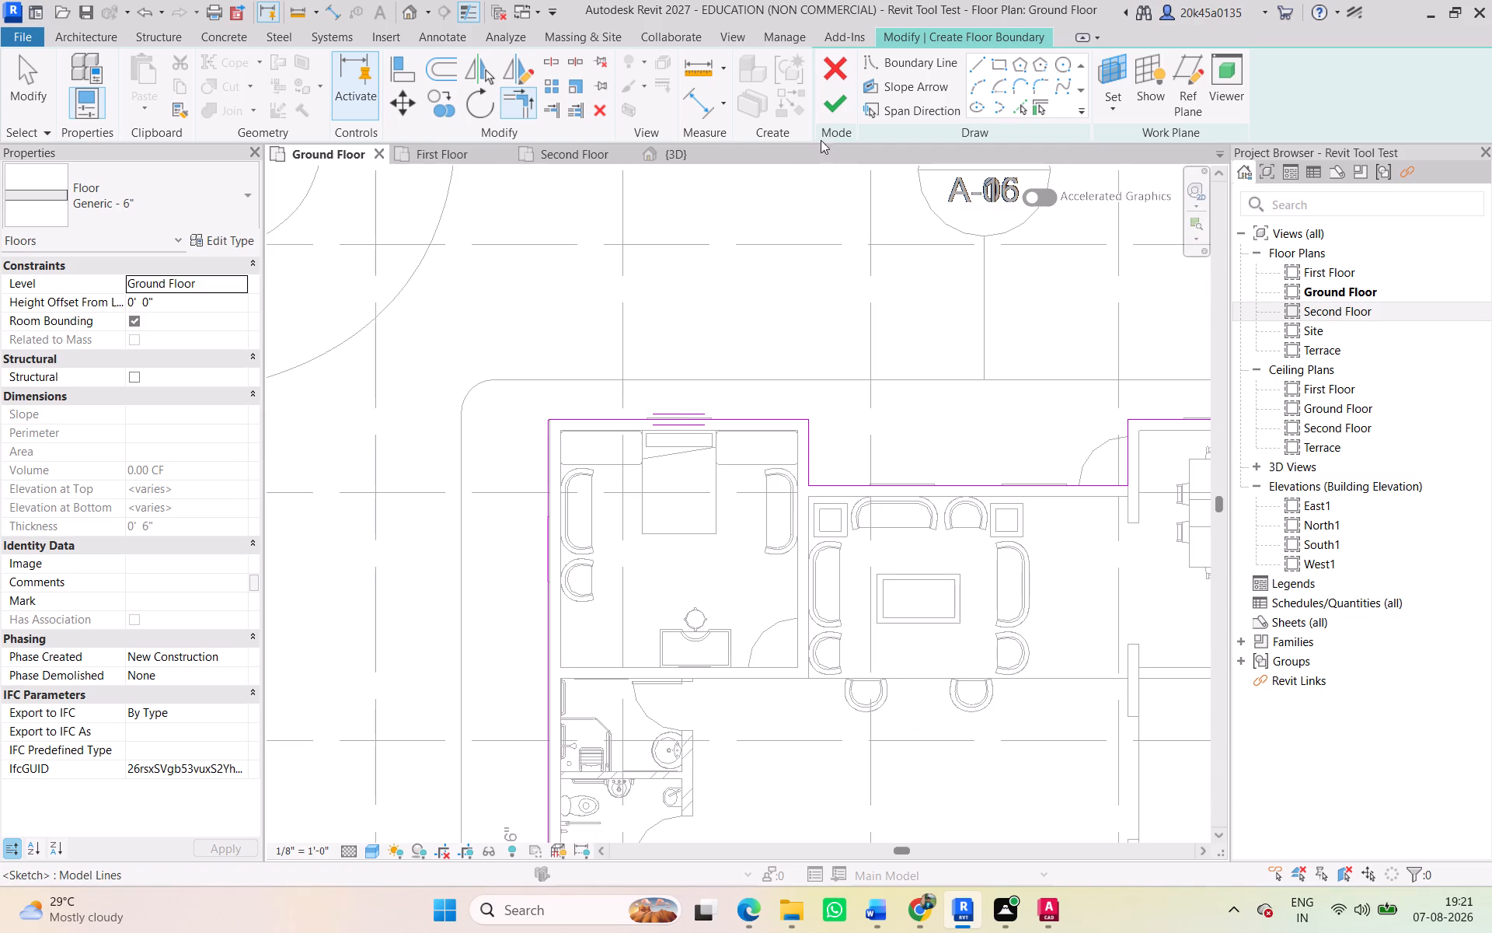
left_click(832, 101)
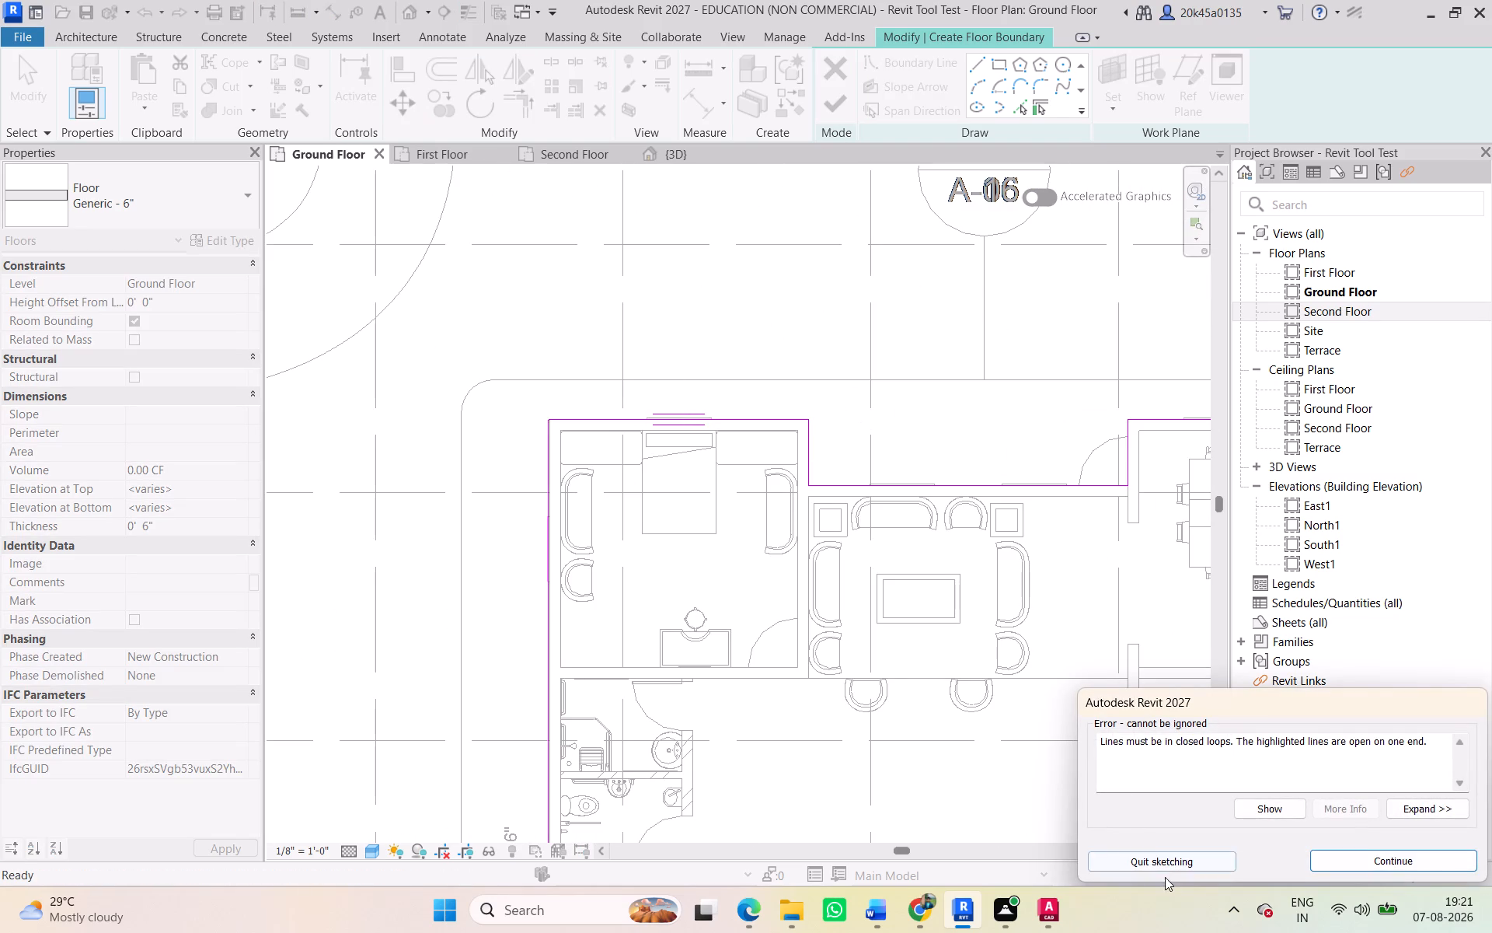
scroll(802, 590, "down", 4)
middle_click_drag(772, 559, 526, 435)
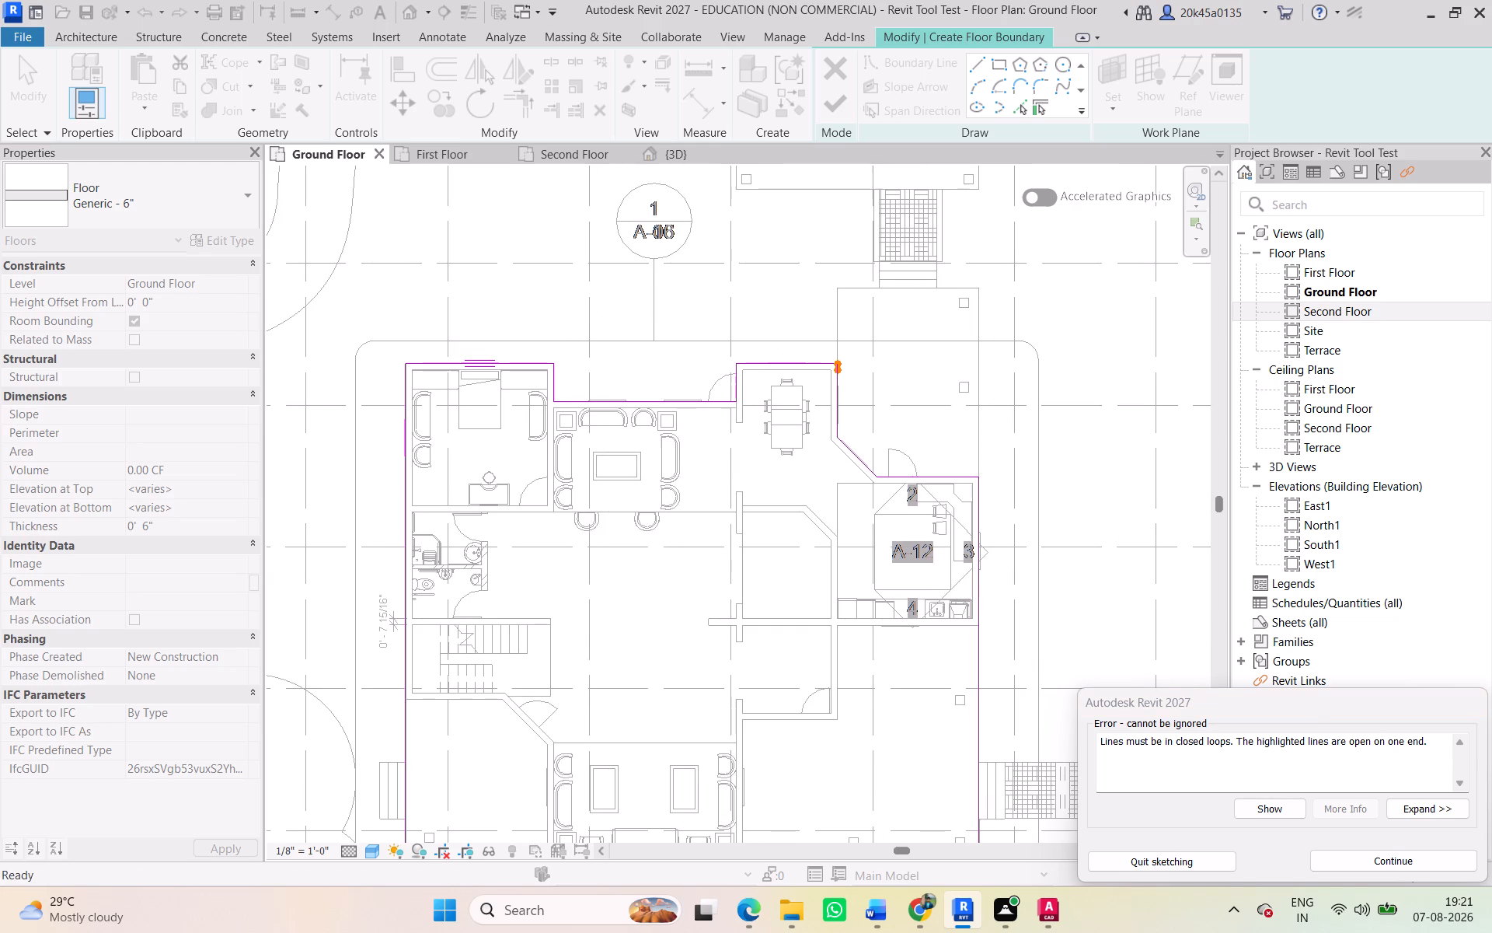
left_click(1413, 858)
Delete the short duplicate boundary line beside the east line at the dining room's northeast corner.
scroll(838, 307, "up", 15)
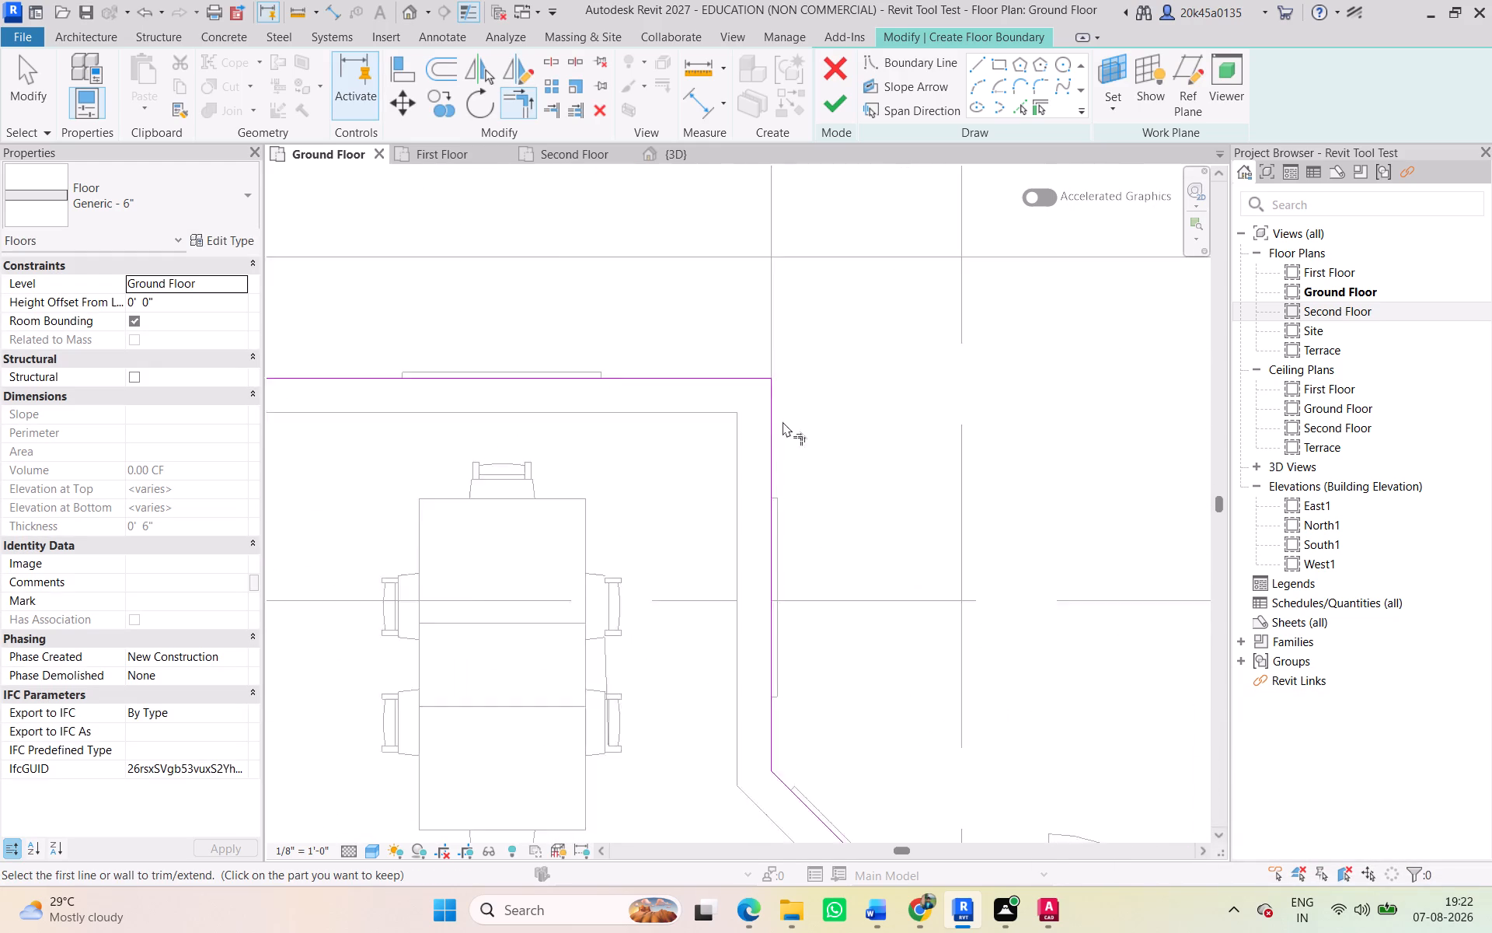
left_click(721, 352)
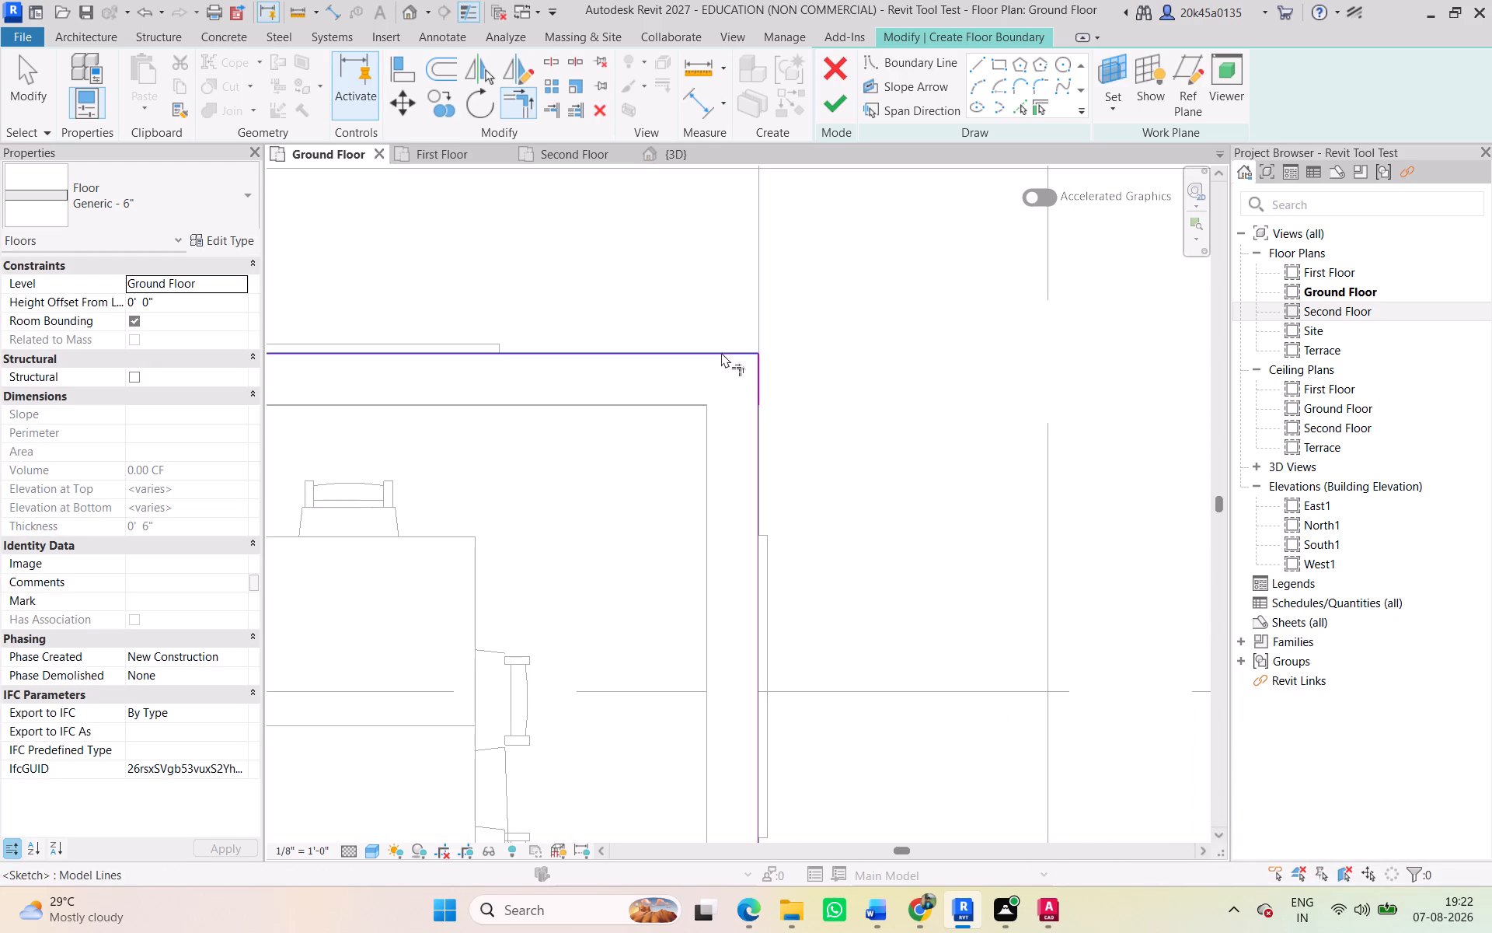
left_click(21, 76)
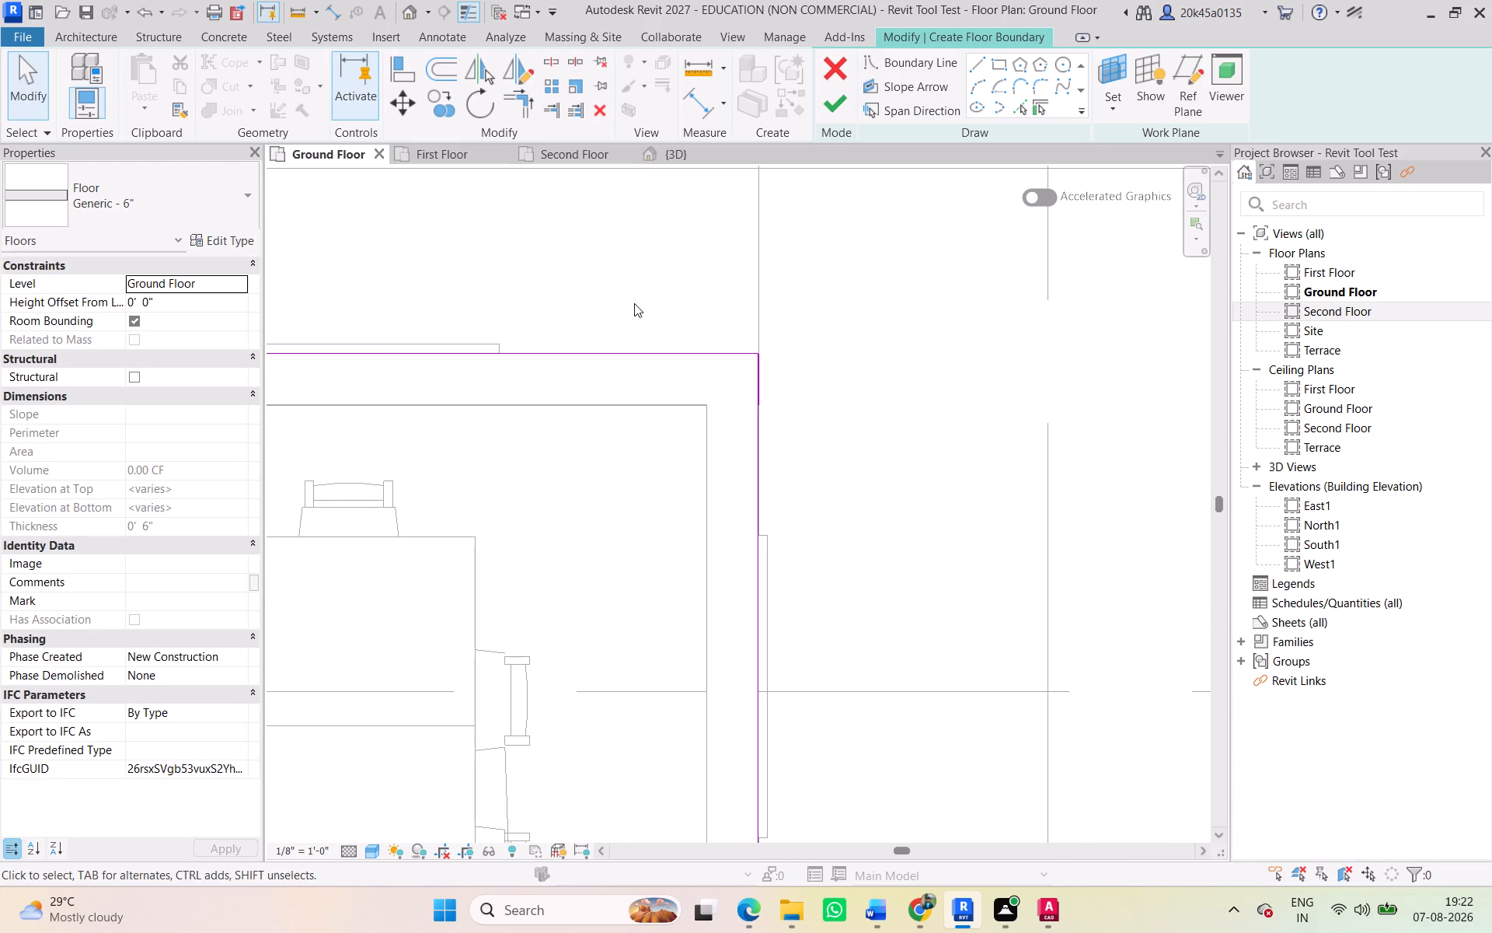
scroll(762, 369, "up", 10)
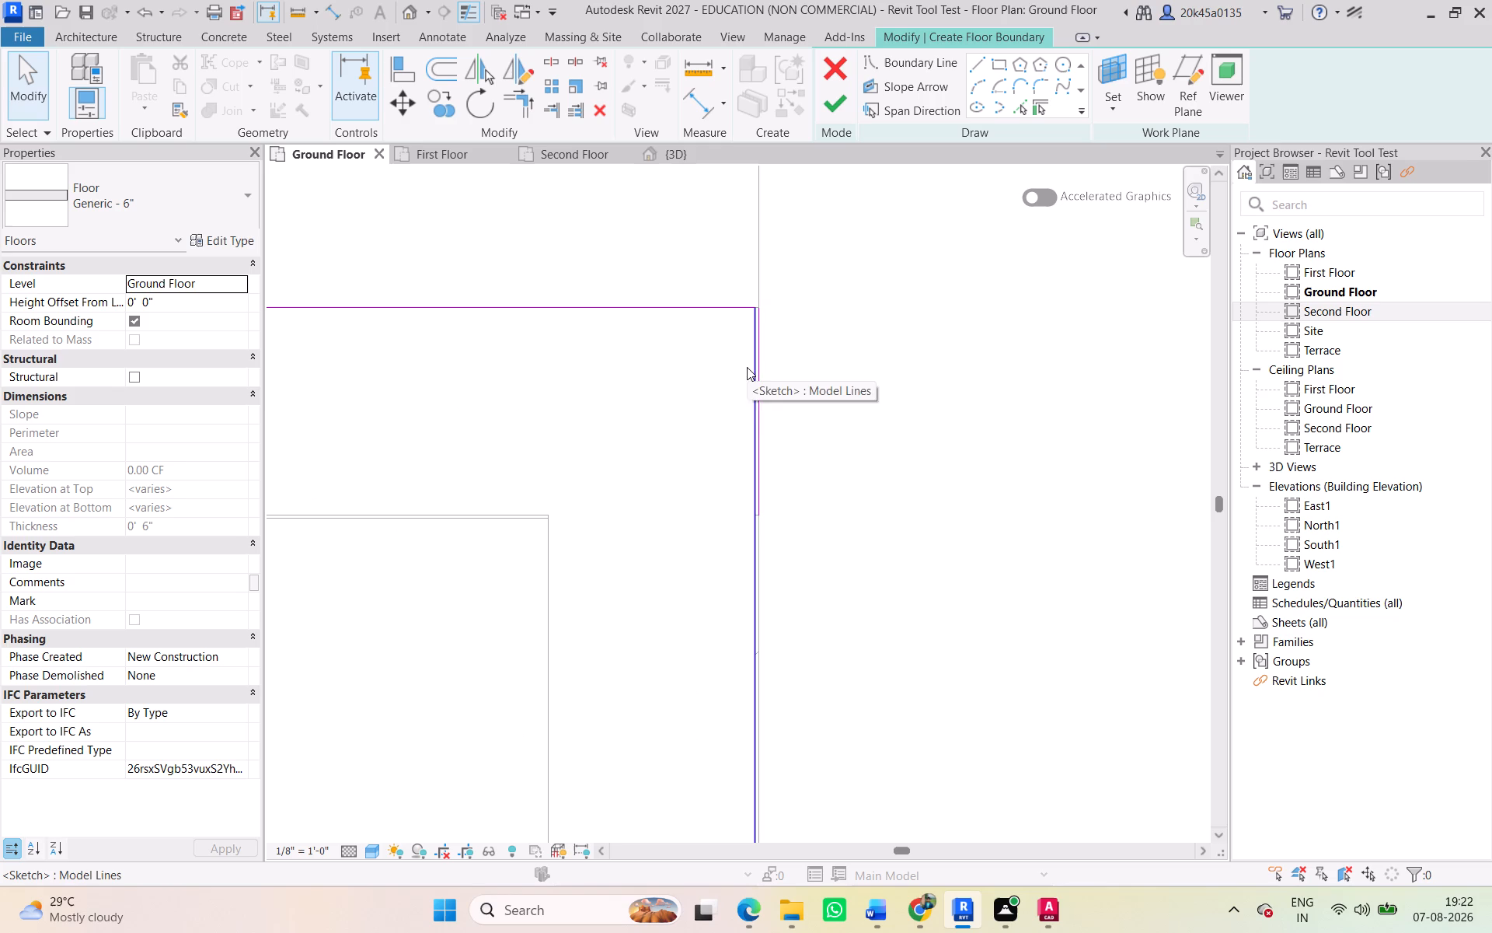
scroll(771, 343, "up", 6)
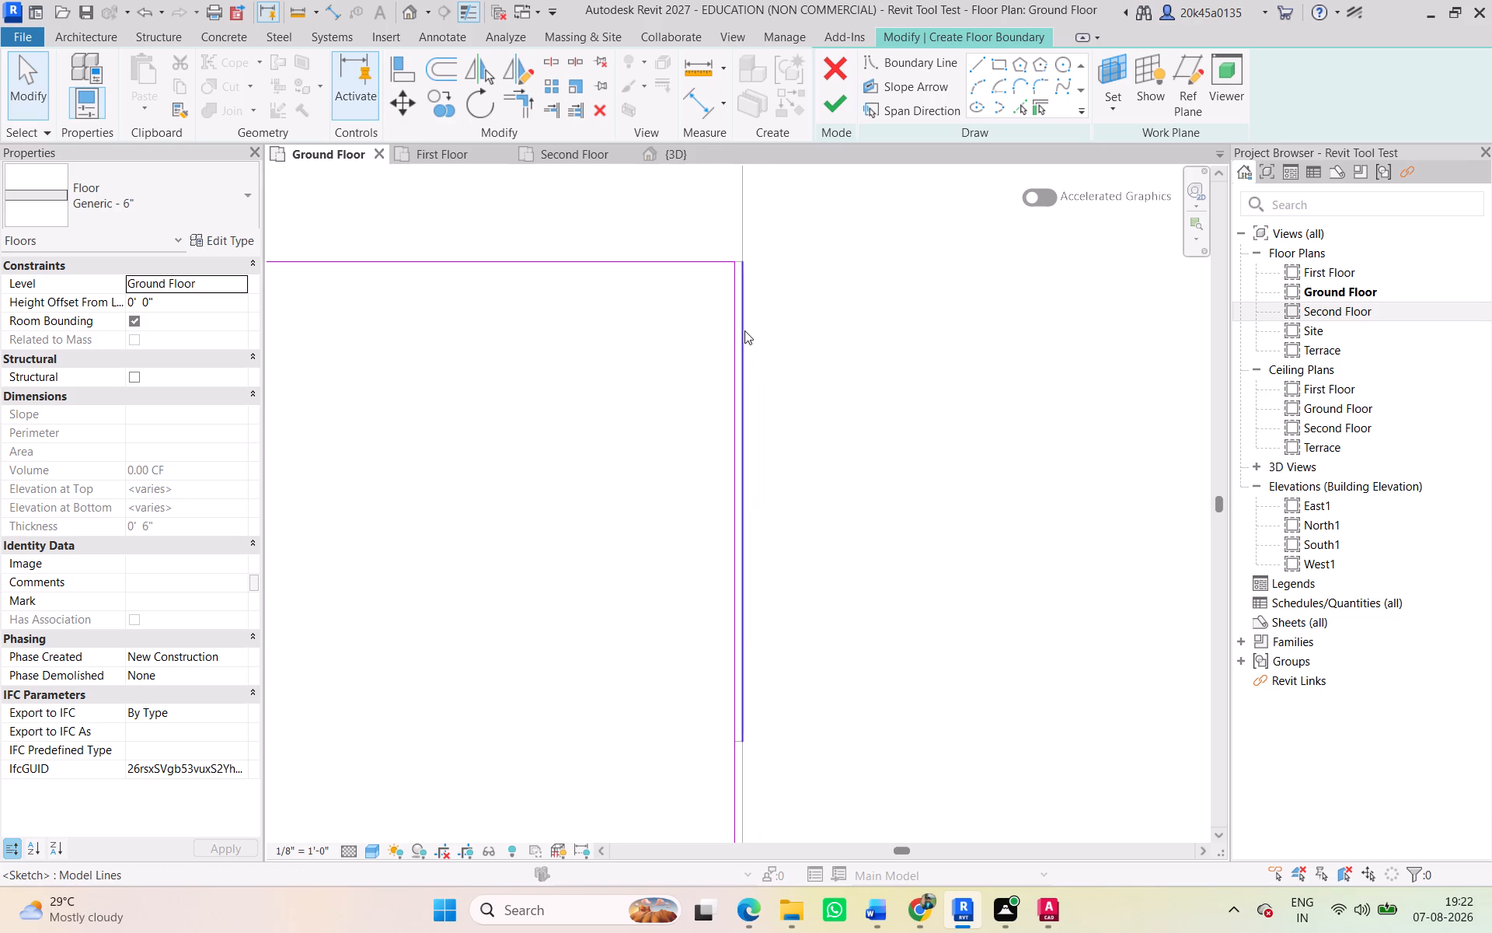
scroll(744, 332, "down", 6)
middle_click_drag(742, 333, 681, 107)
scroll(727, 369, "down", 8)
scroll(731, 393, "up", 11)
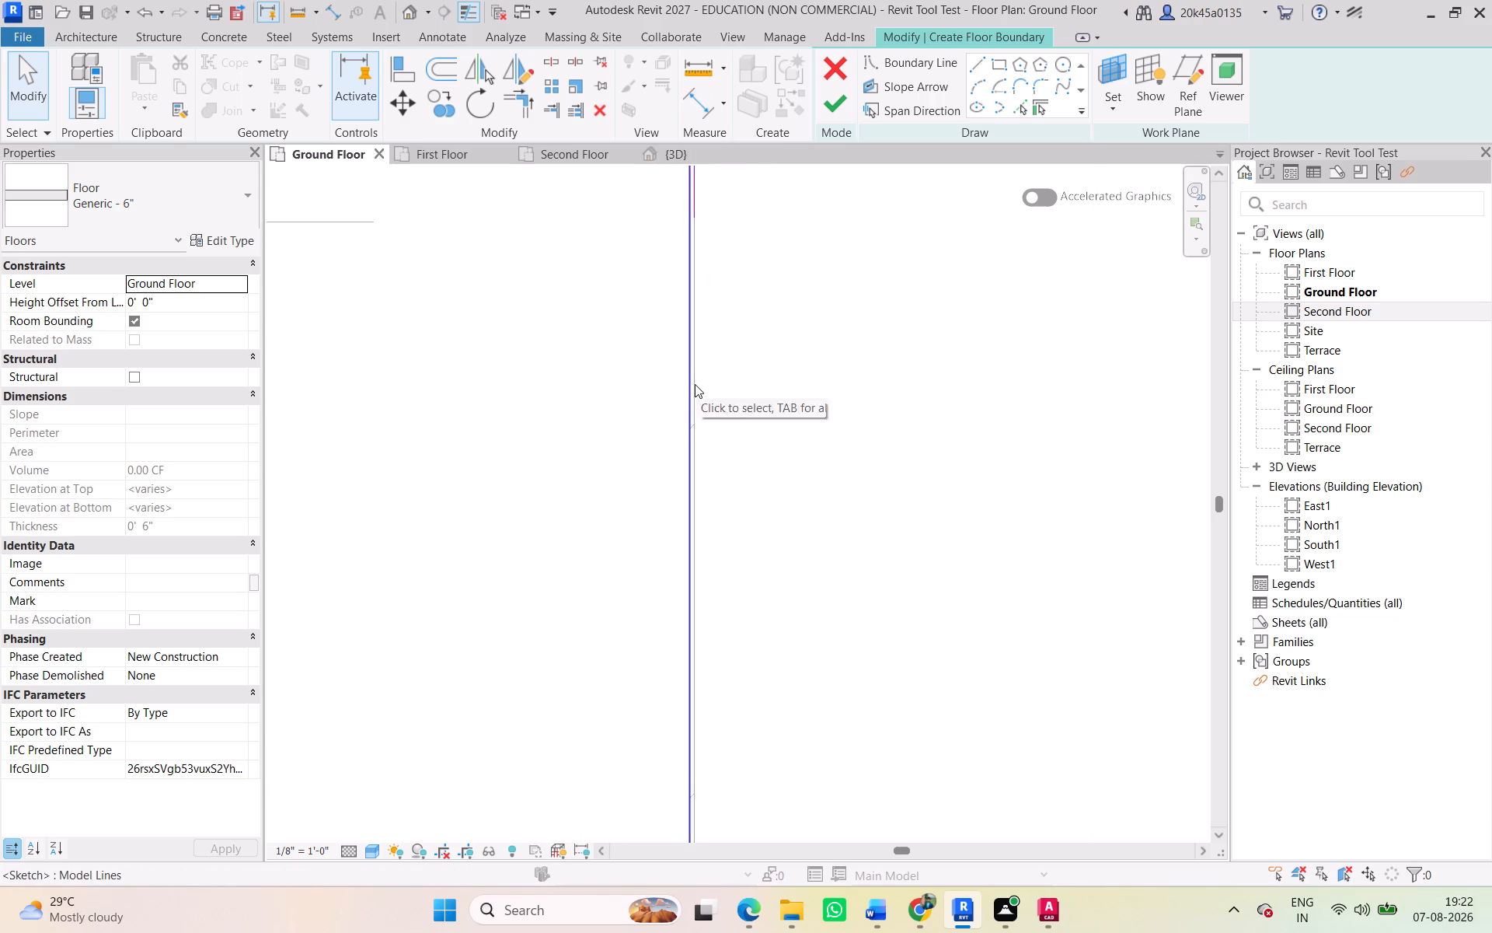
scroll(695, 384, "down", 5)
middle_click_drag(727, 427, 762, 573)
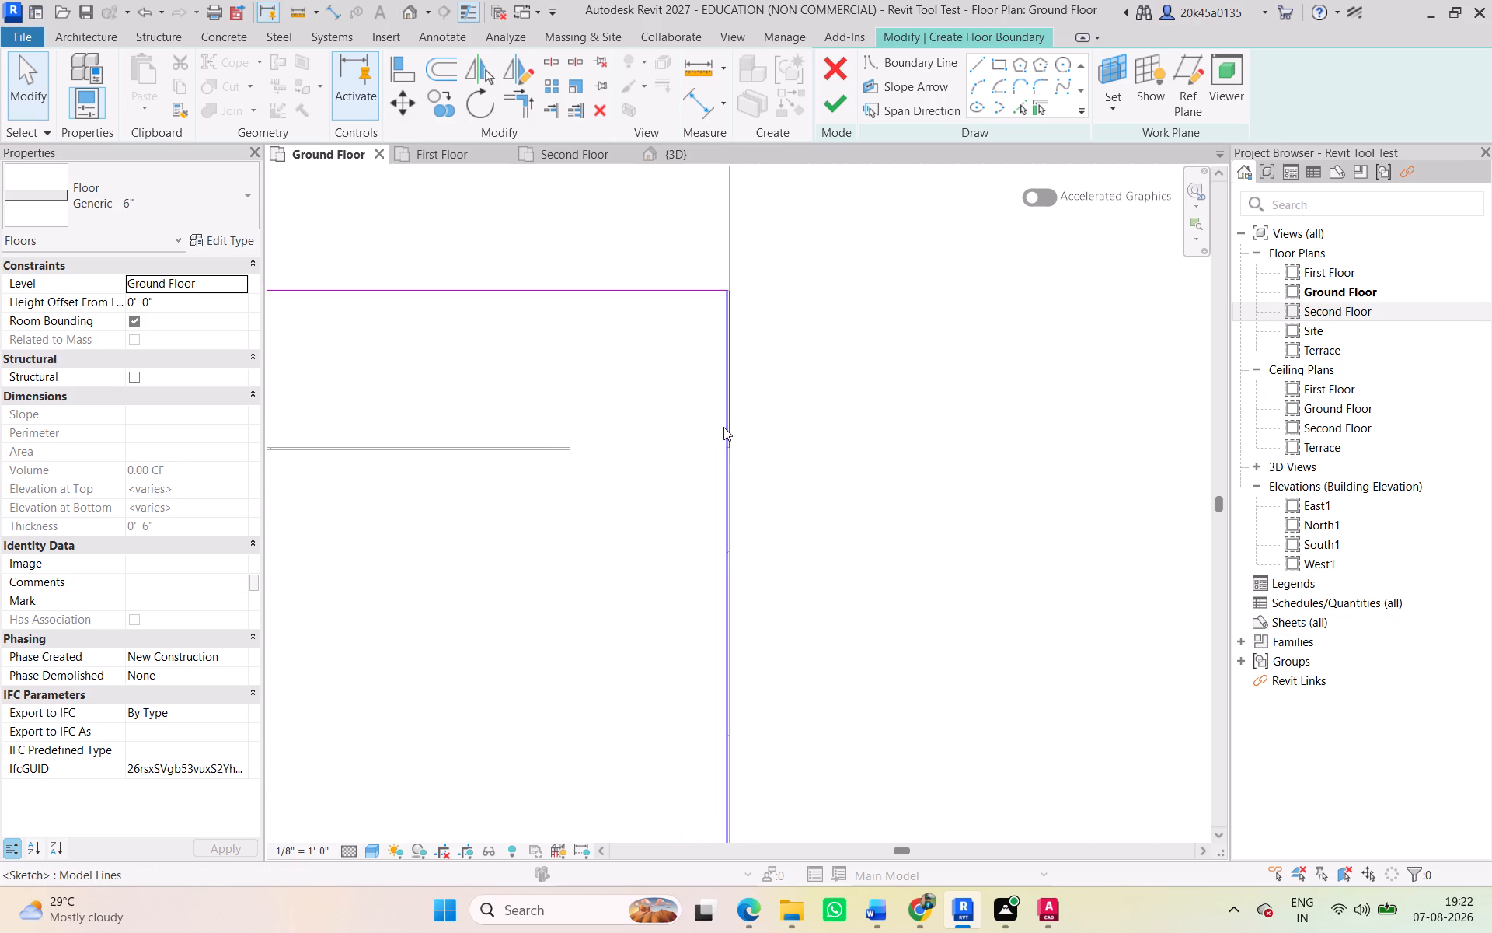
scroll(731, 423, "down", 5)
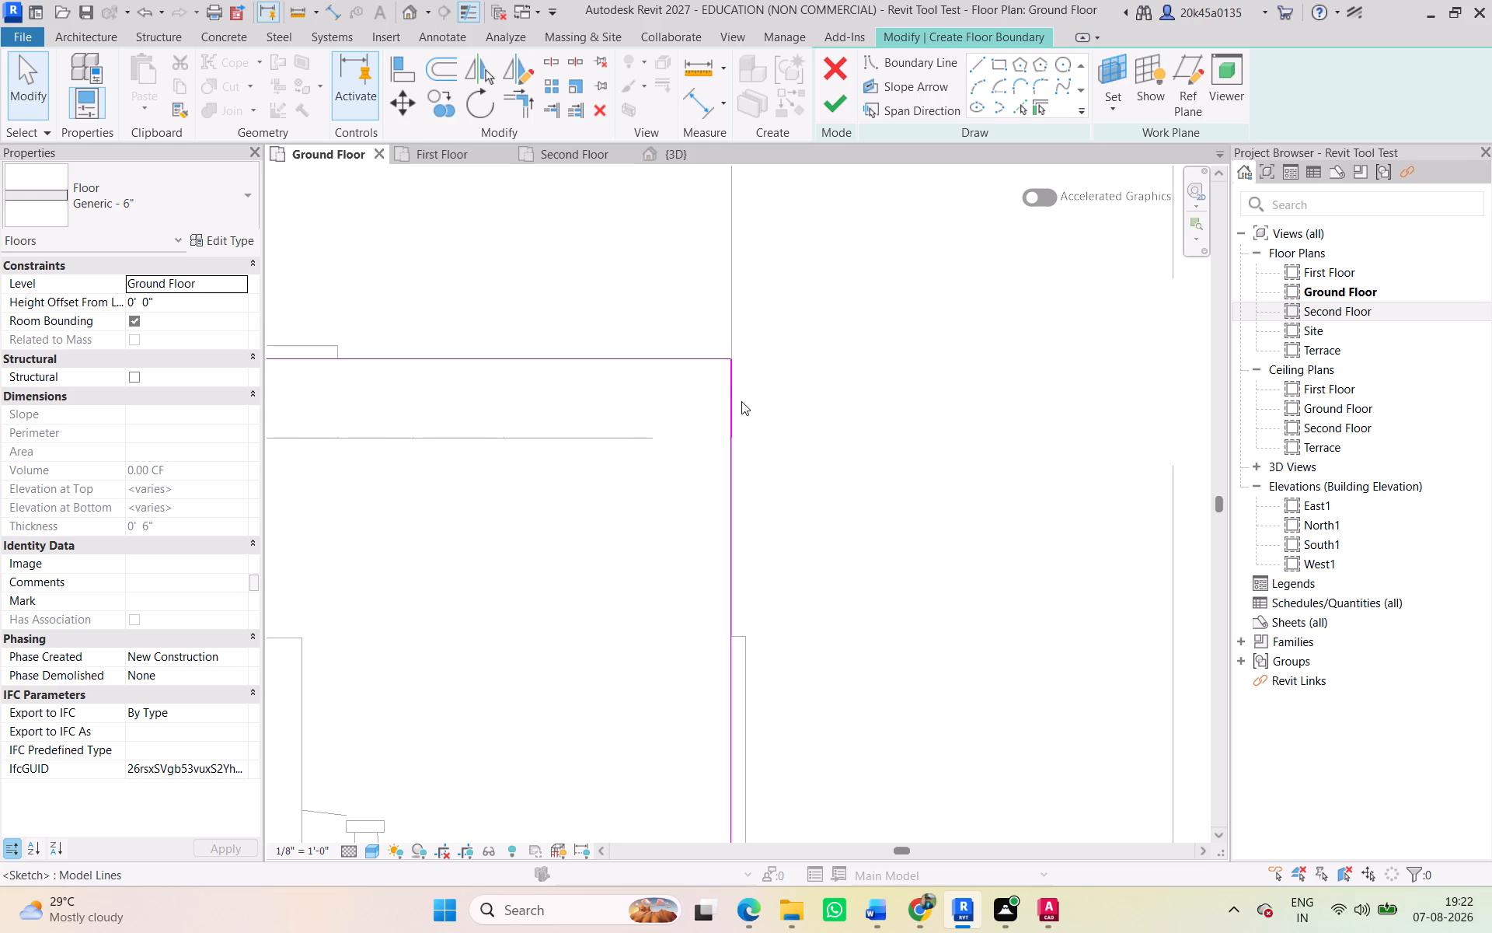
scroll(742, 395, "up", 12)
left_click(700, 382)
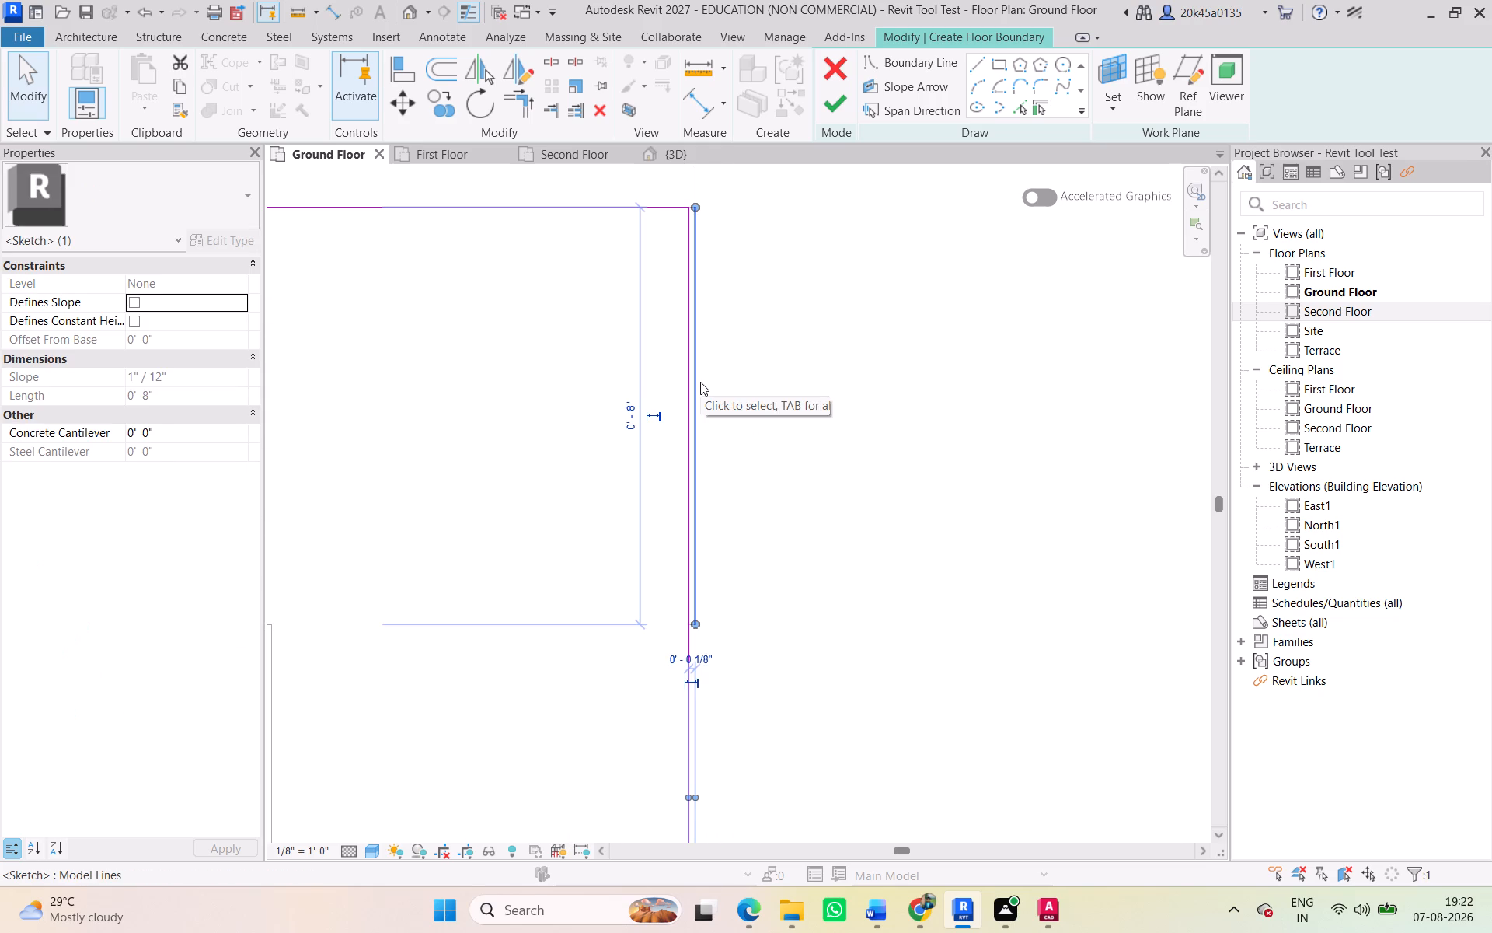
scroll(698, 379, "down", 4)
scroll(706, 375, "up", 7)
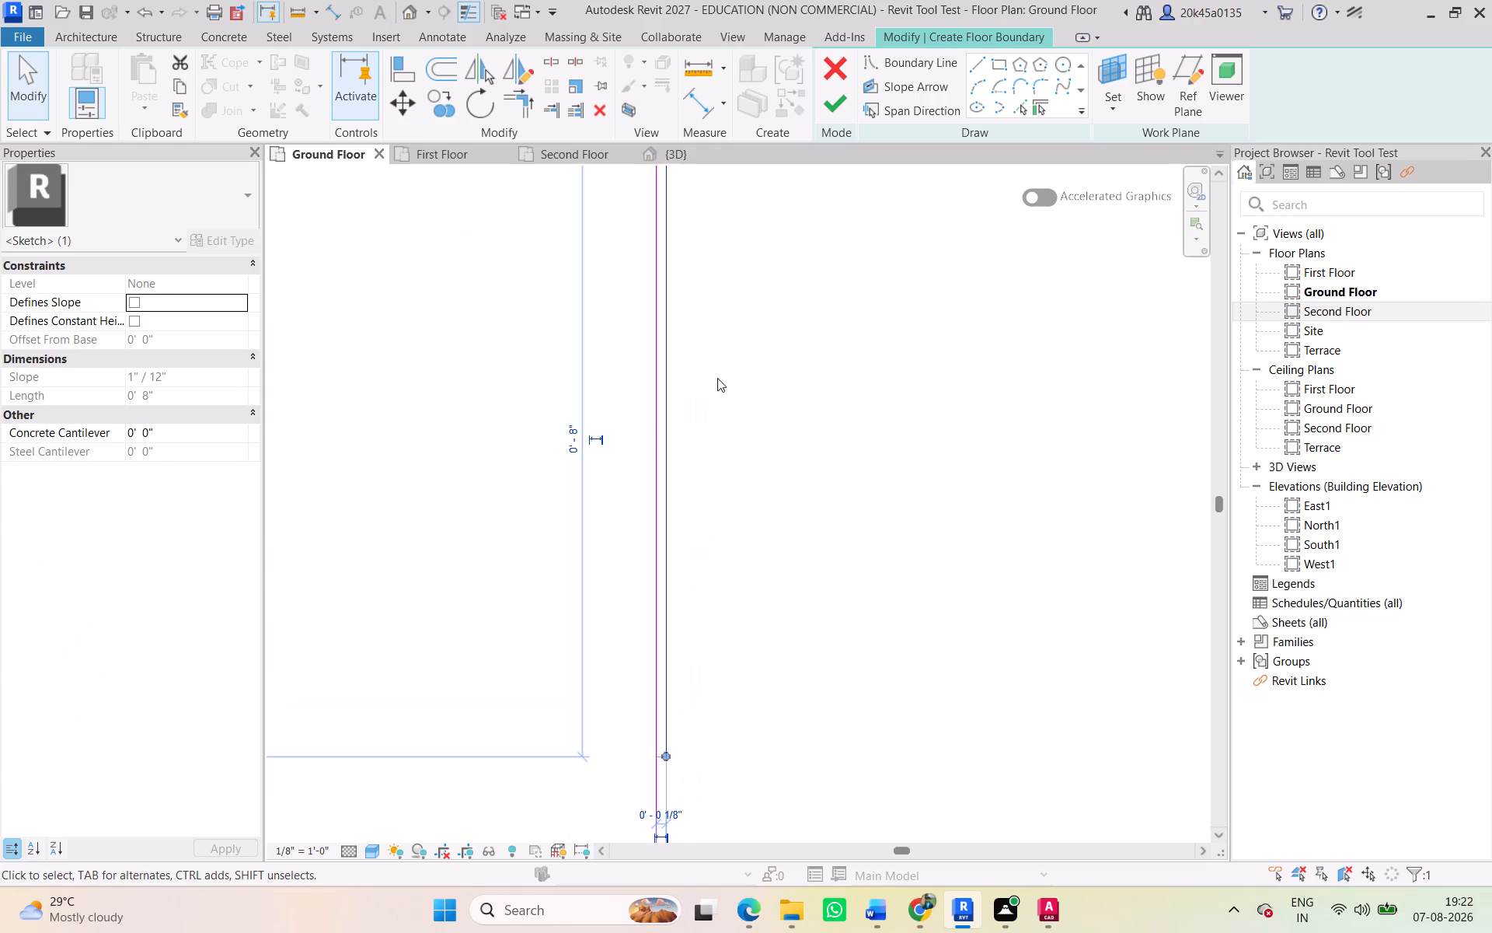
key("Delete")
Finish the boundary sketch to create the Generic - 6" floor on the Ground Floor level and deselect it.
scroll(717, 378, "down", 5)
middle_click_drag(709, 386, 706, 364)
scroll(712, 365, "down", 6)
middle_click_drag(710, 367, 706, 208)
scroll(790, 426, "down", 5)
middle_click_drag(780, 425, 730, 228)
scroll(729, 491, "down", 5)
middle_click_drag(727, 480, 719, 363)
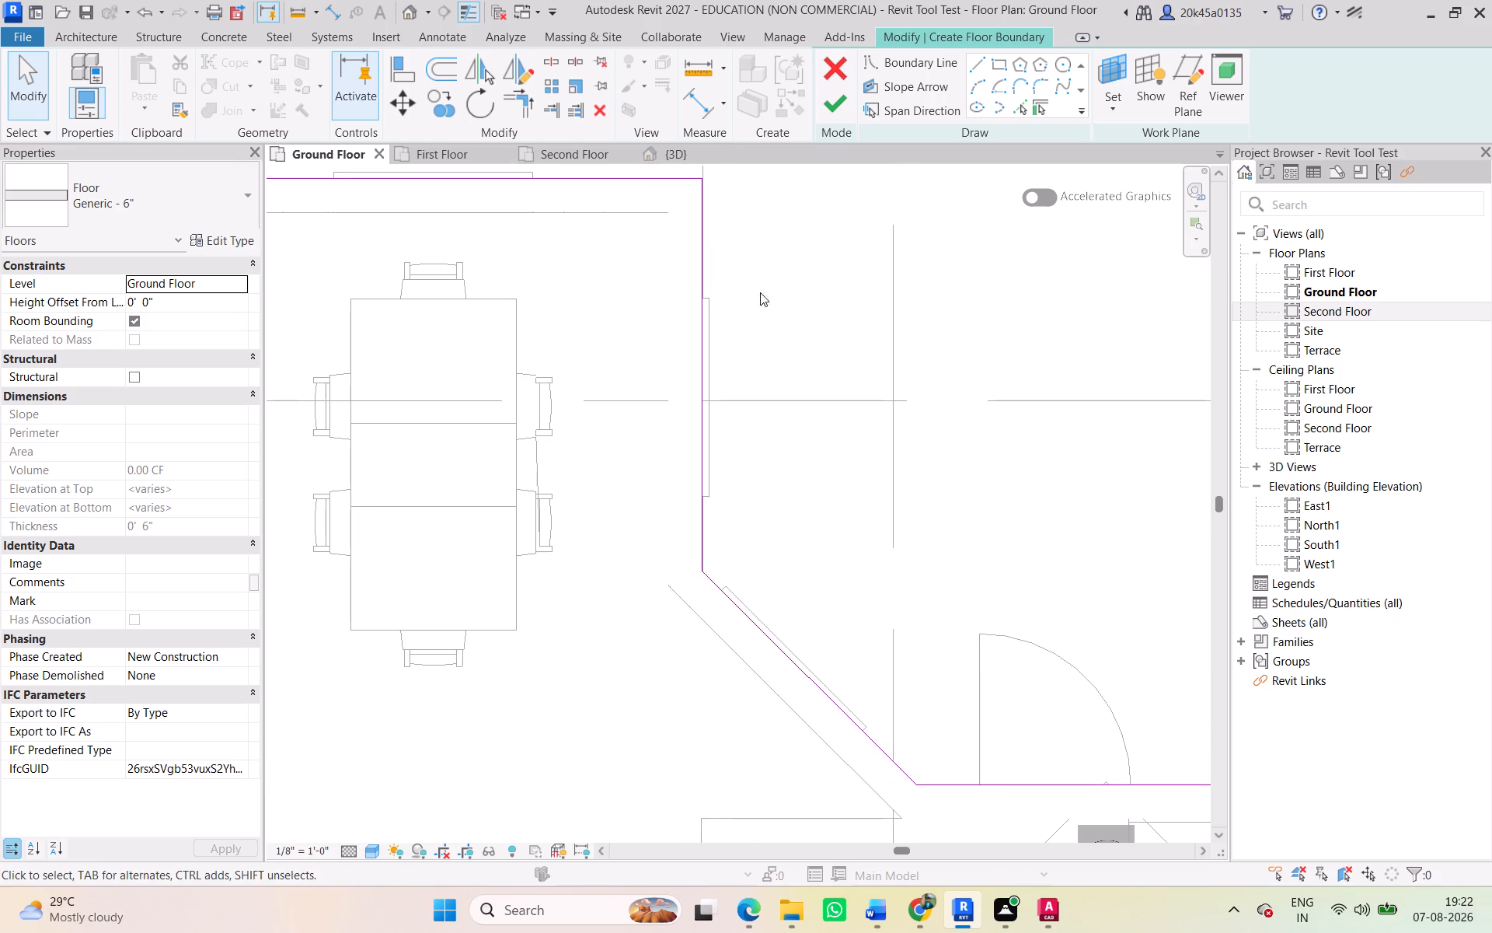
left_click(826, 103)
scroll(870, 509, "down", 5)
middle_click_drag(856, 507, 863, 386)
scroll(859, 425, "down", 8)
middle_click_drag(849, 428, 863, 437)
middle_click_drag(905, 385, 873, 441)
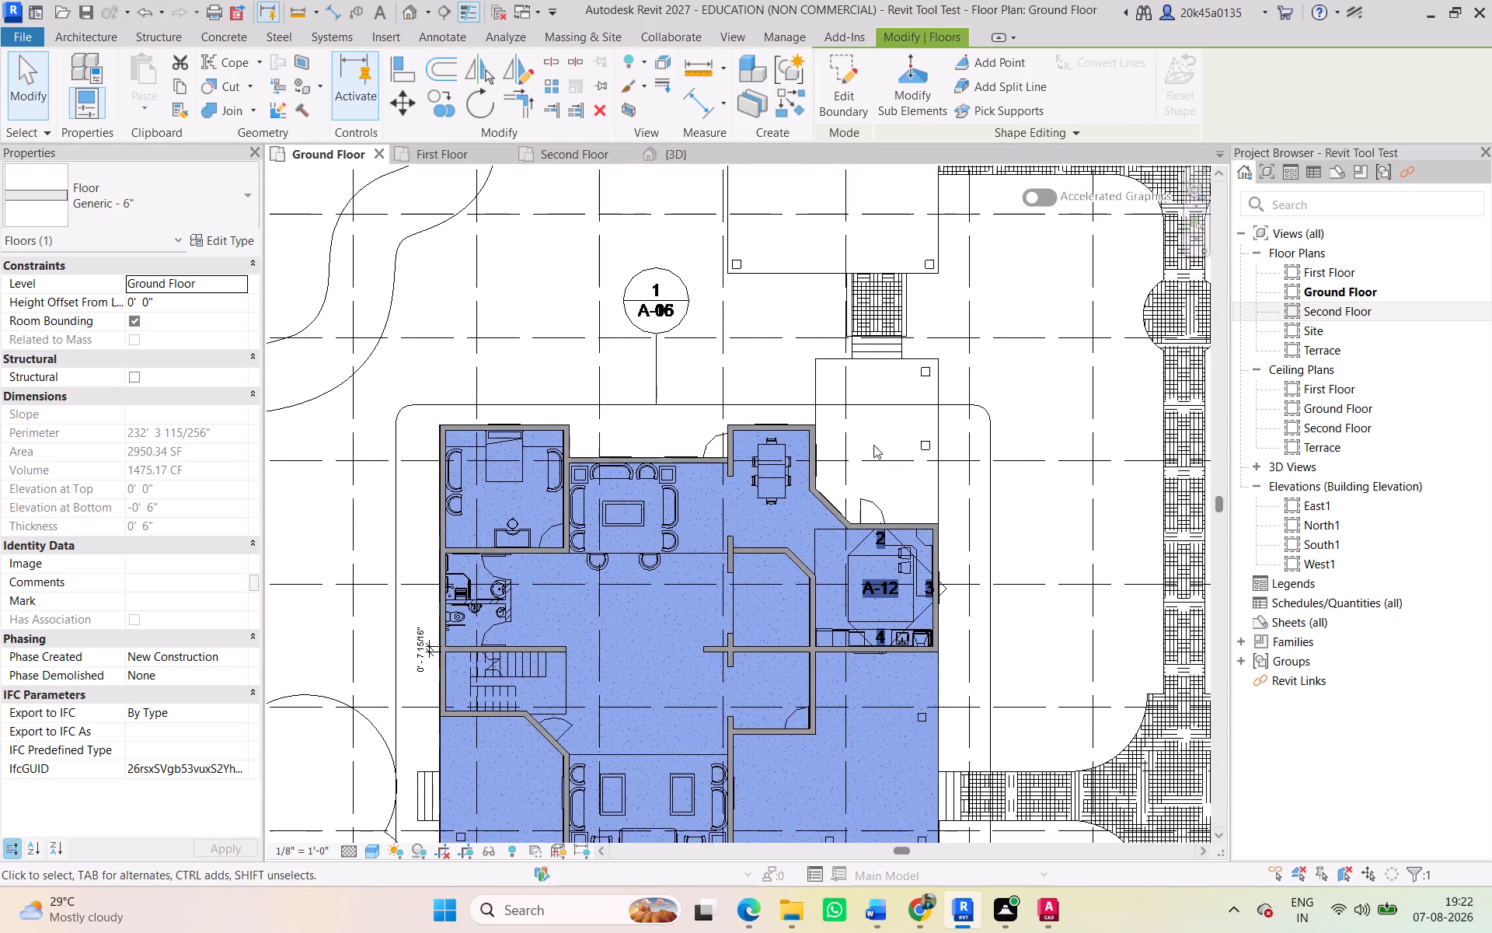
scroll(870, 454, "up", 5)
left_click(712, 309)
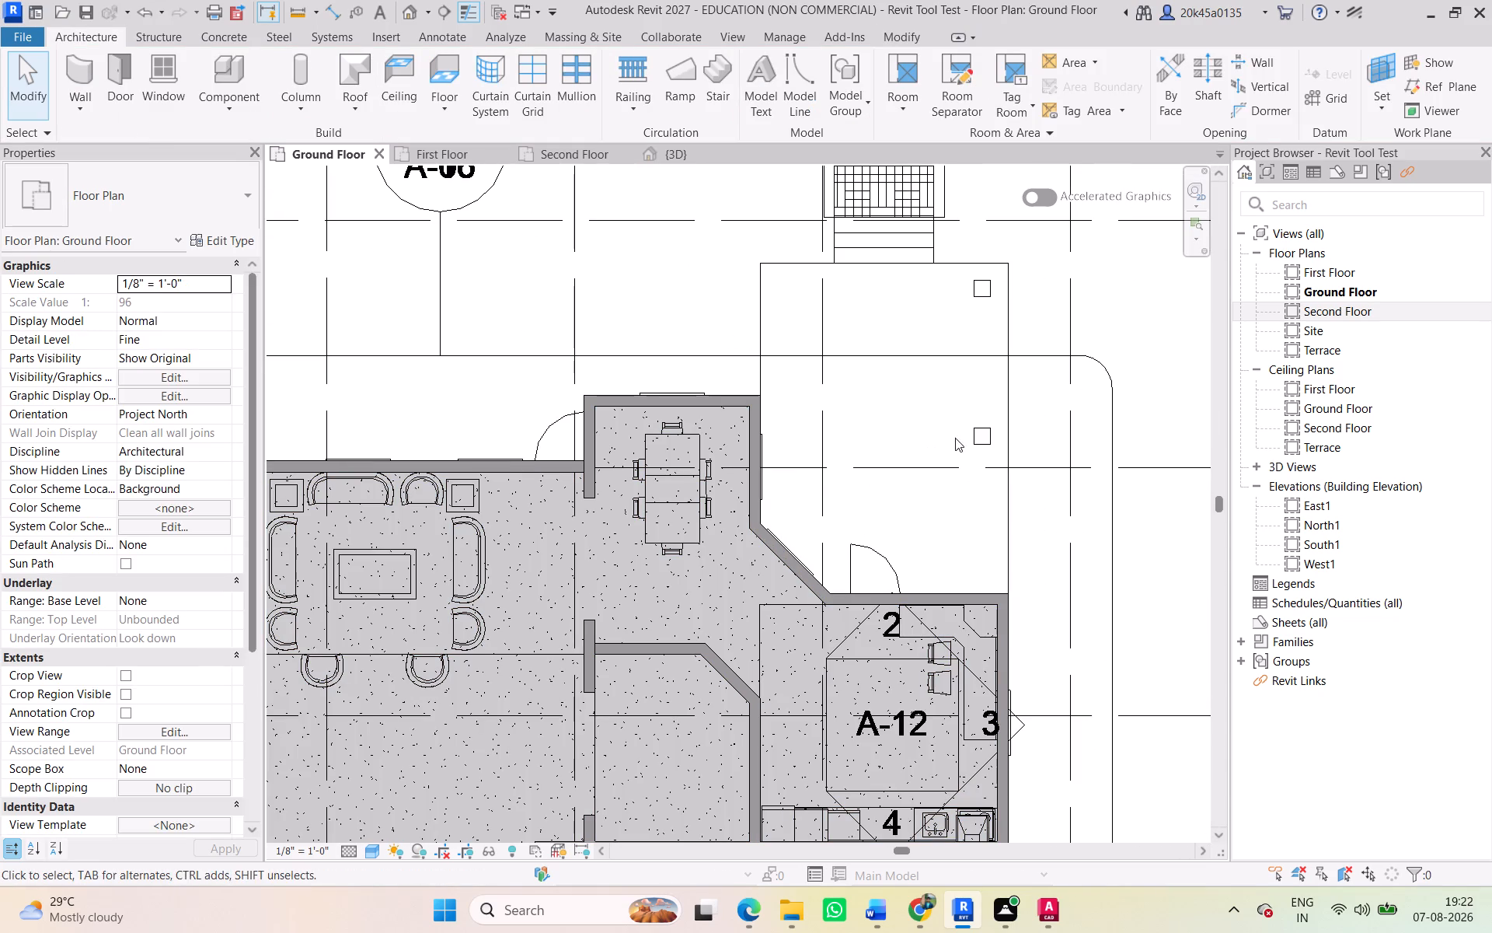
Examine the imported site plan around the ground floor slab.
scroll(990, 415, "down", 2)
middle_click_drag(980, 423, 918, 479)
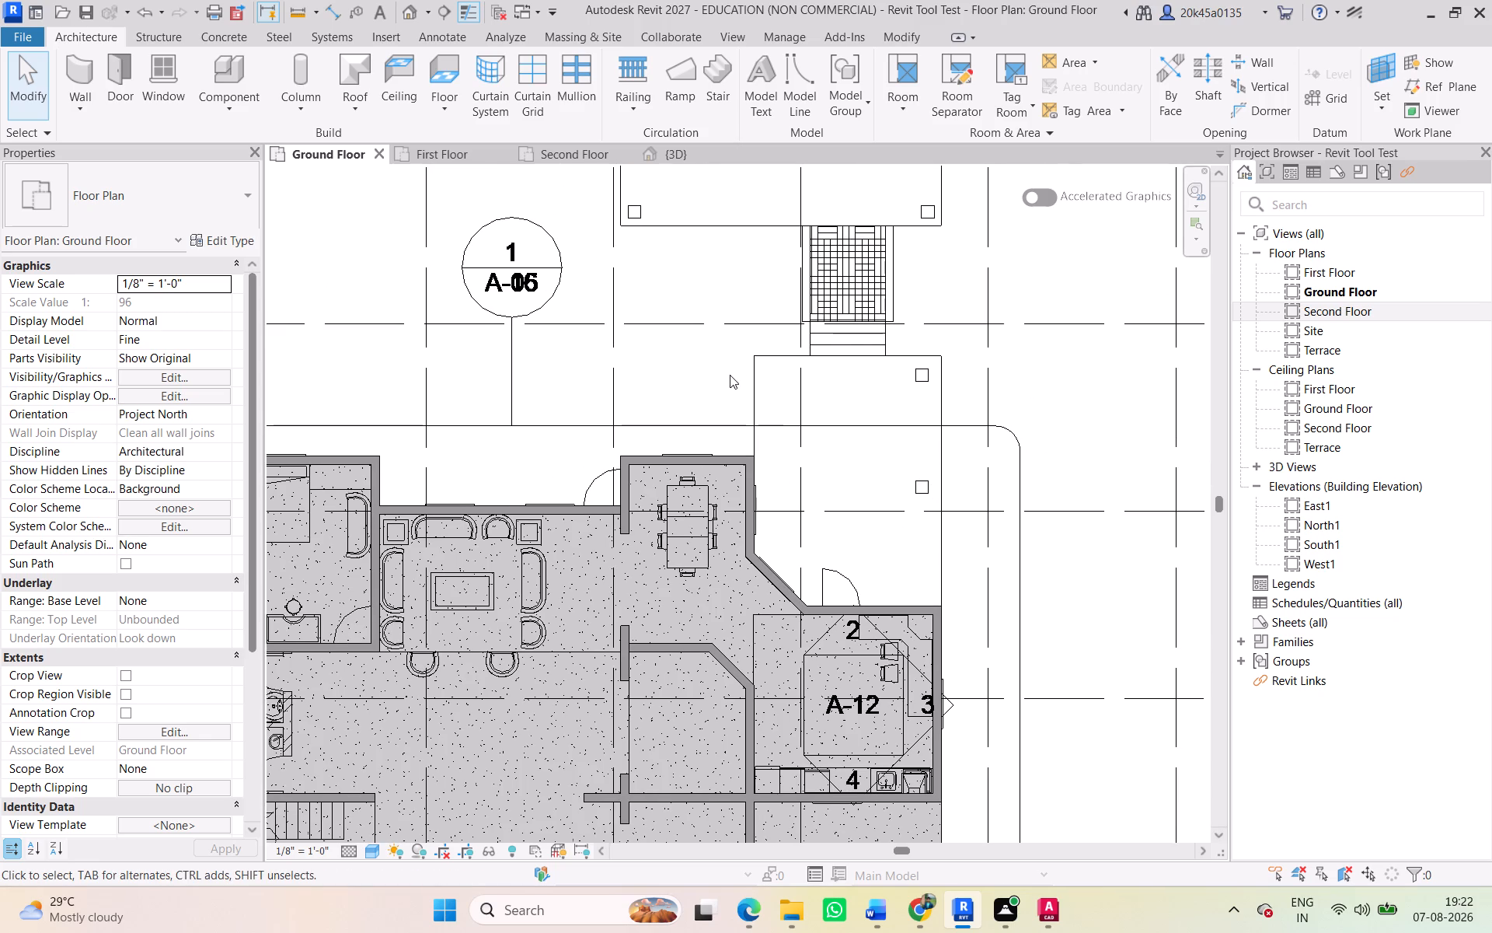
scroll(795, 397, "down", 5, "ctrl")
scroll(796, 397, "down", 10)
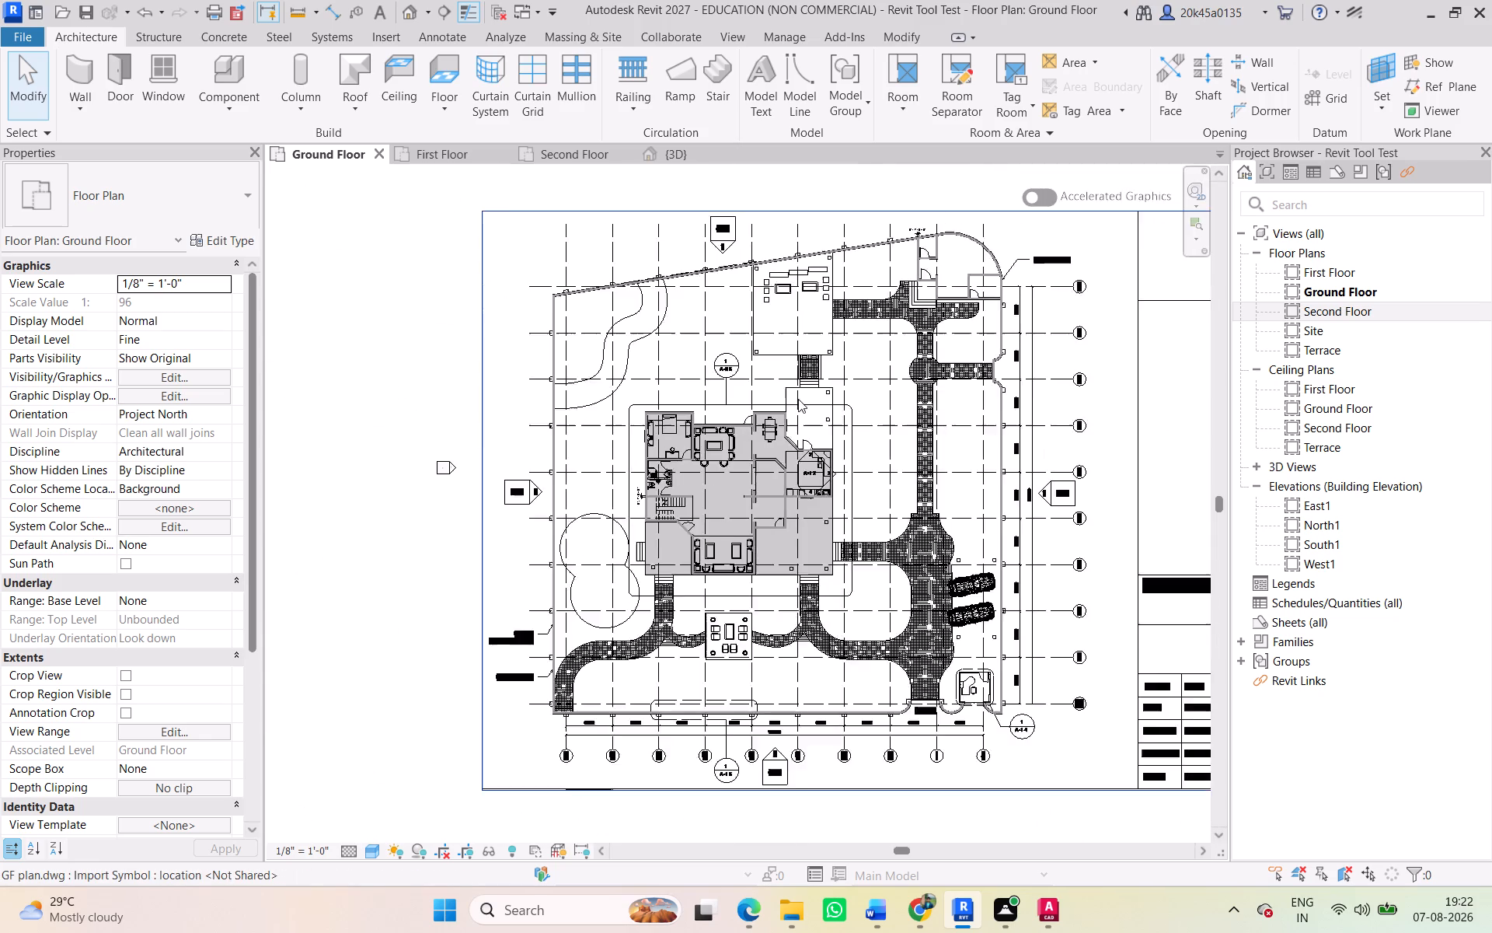
scroll(798, 399, "down", 3)
middle_click_drag(799, 400, 754, 207)
middle_click_drag(786, 356, 790, 546)
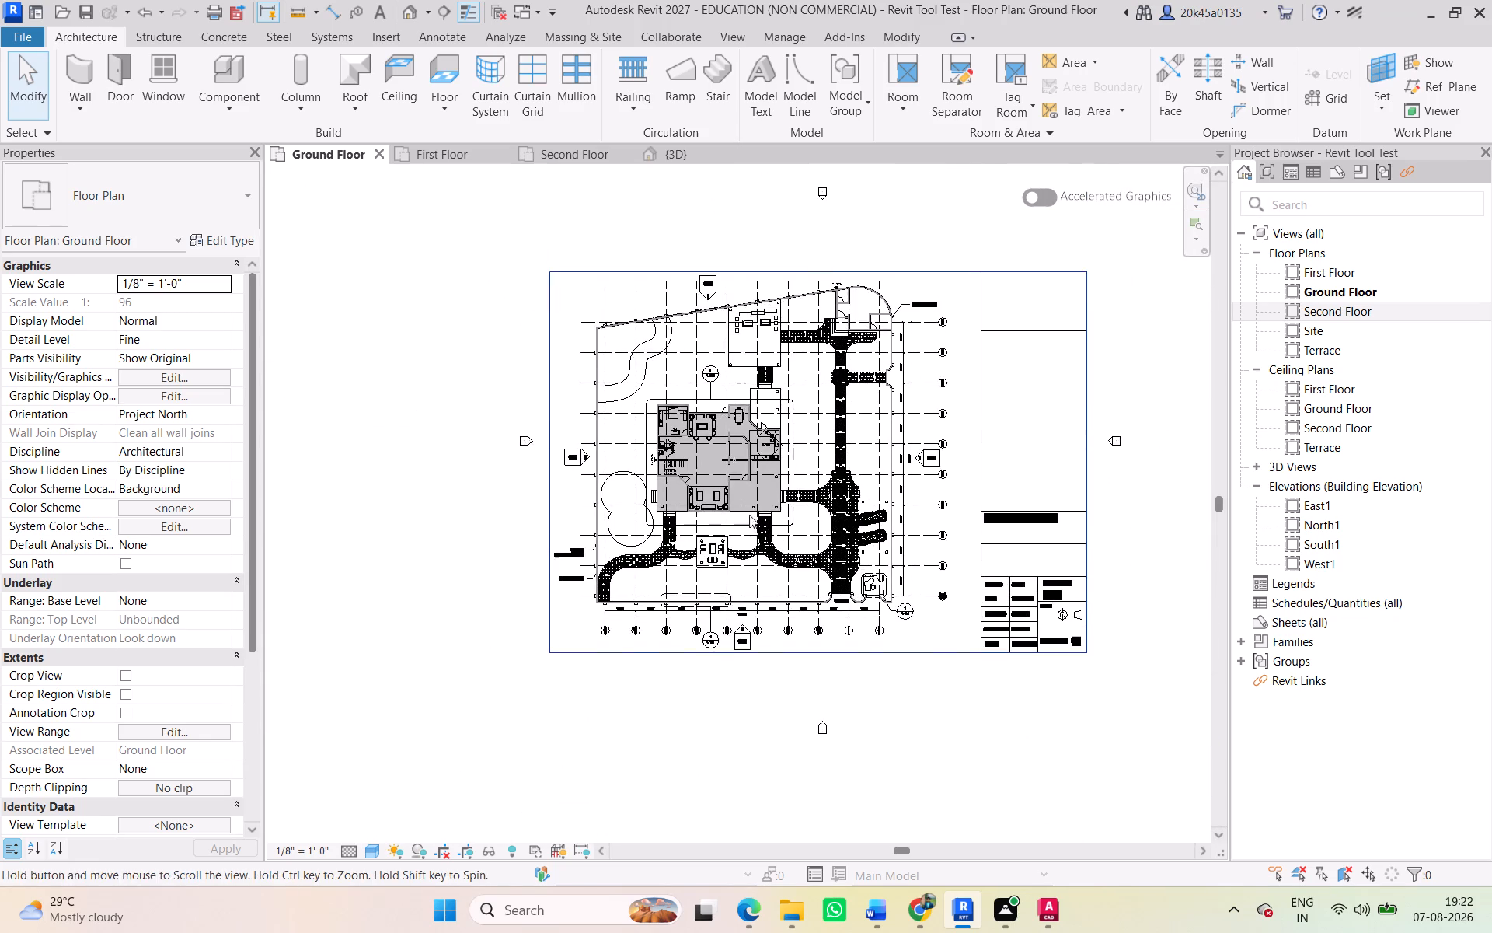
scroll(749, 484, "up", 5)
key("Escape")
Switch to the Edge window showing the PROJECT_1 farm house drawings.
key("alt+Tab")
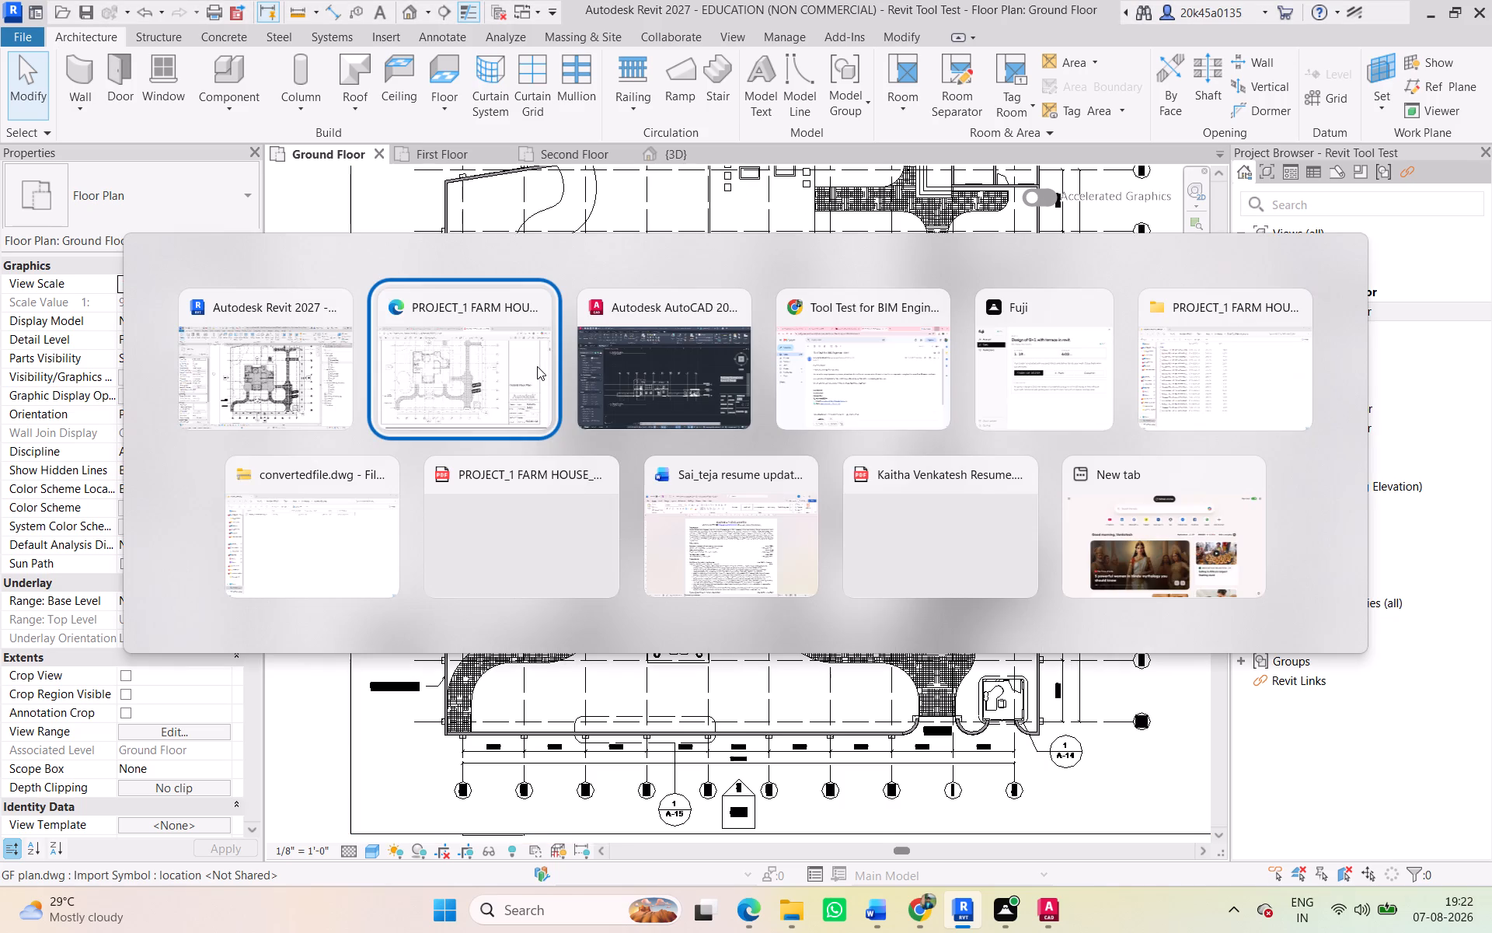
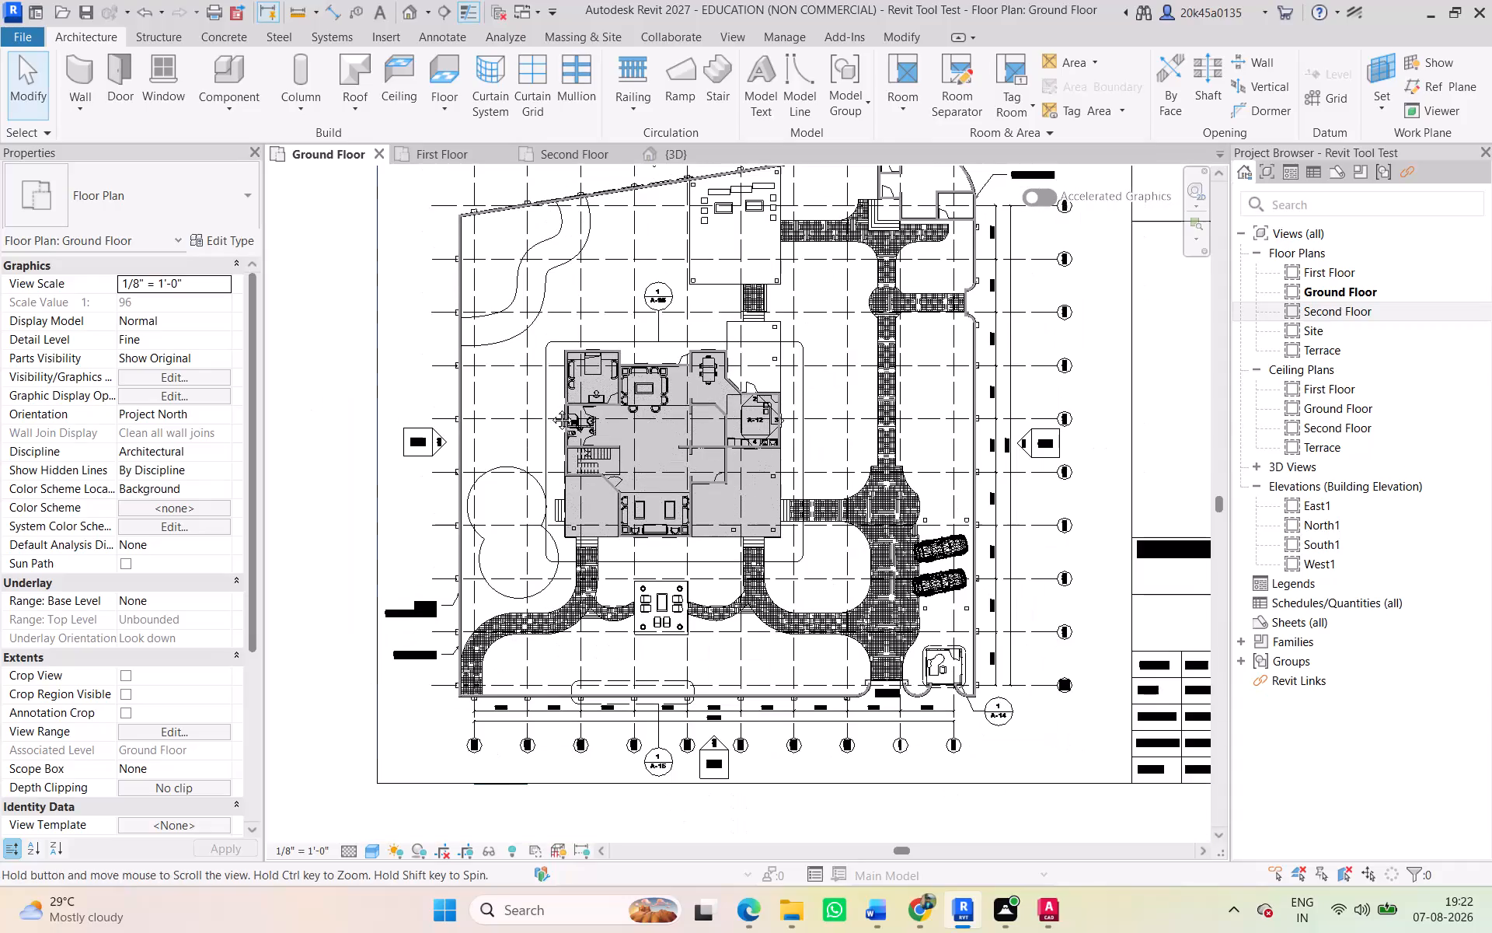
Switch to the Edge window showing the PROJECT_1 farm house drawings.
scroll(550, 403, "down", 2)
middle_click_drag(548, 400, 510, 425)
left_click(426, 184)
key("alt+Tab")
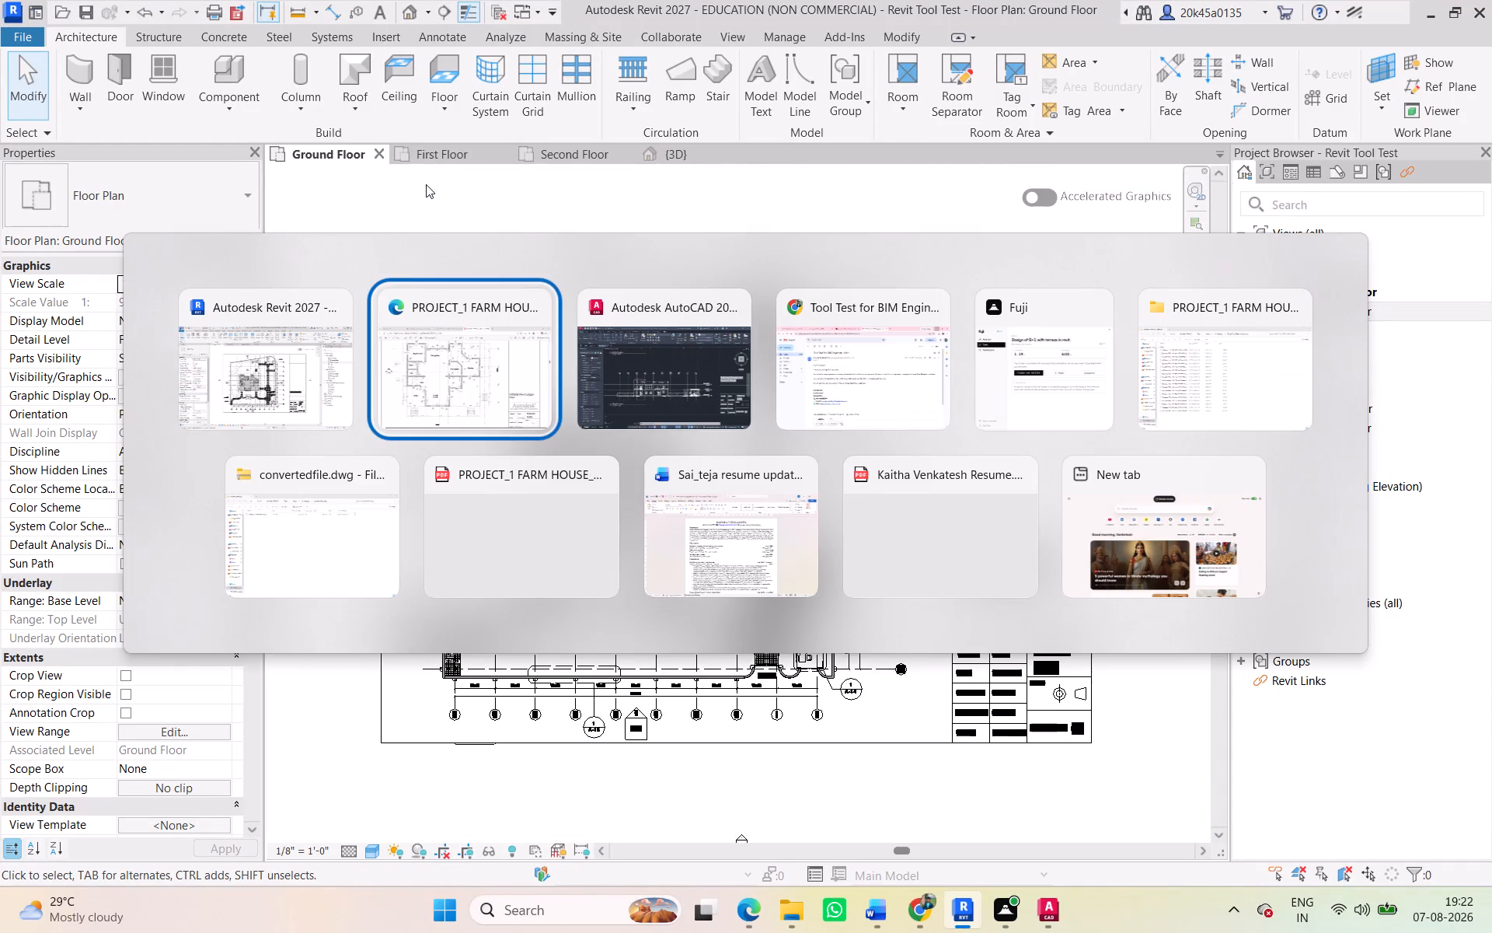
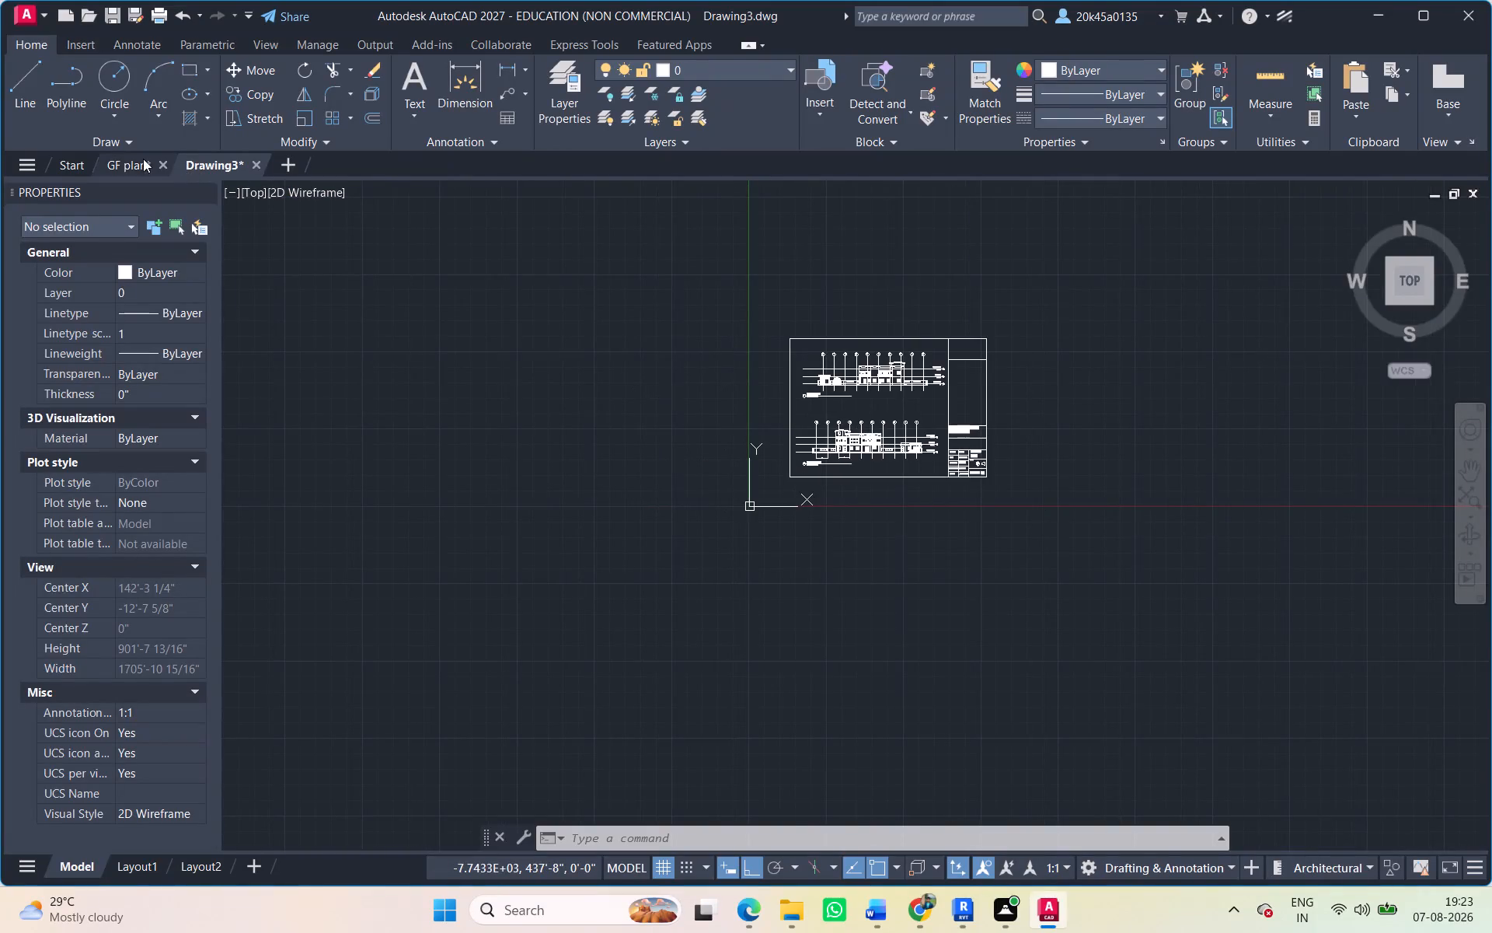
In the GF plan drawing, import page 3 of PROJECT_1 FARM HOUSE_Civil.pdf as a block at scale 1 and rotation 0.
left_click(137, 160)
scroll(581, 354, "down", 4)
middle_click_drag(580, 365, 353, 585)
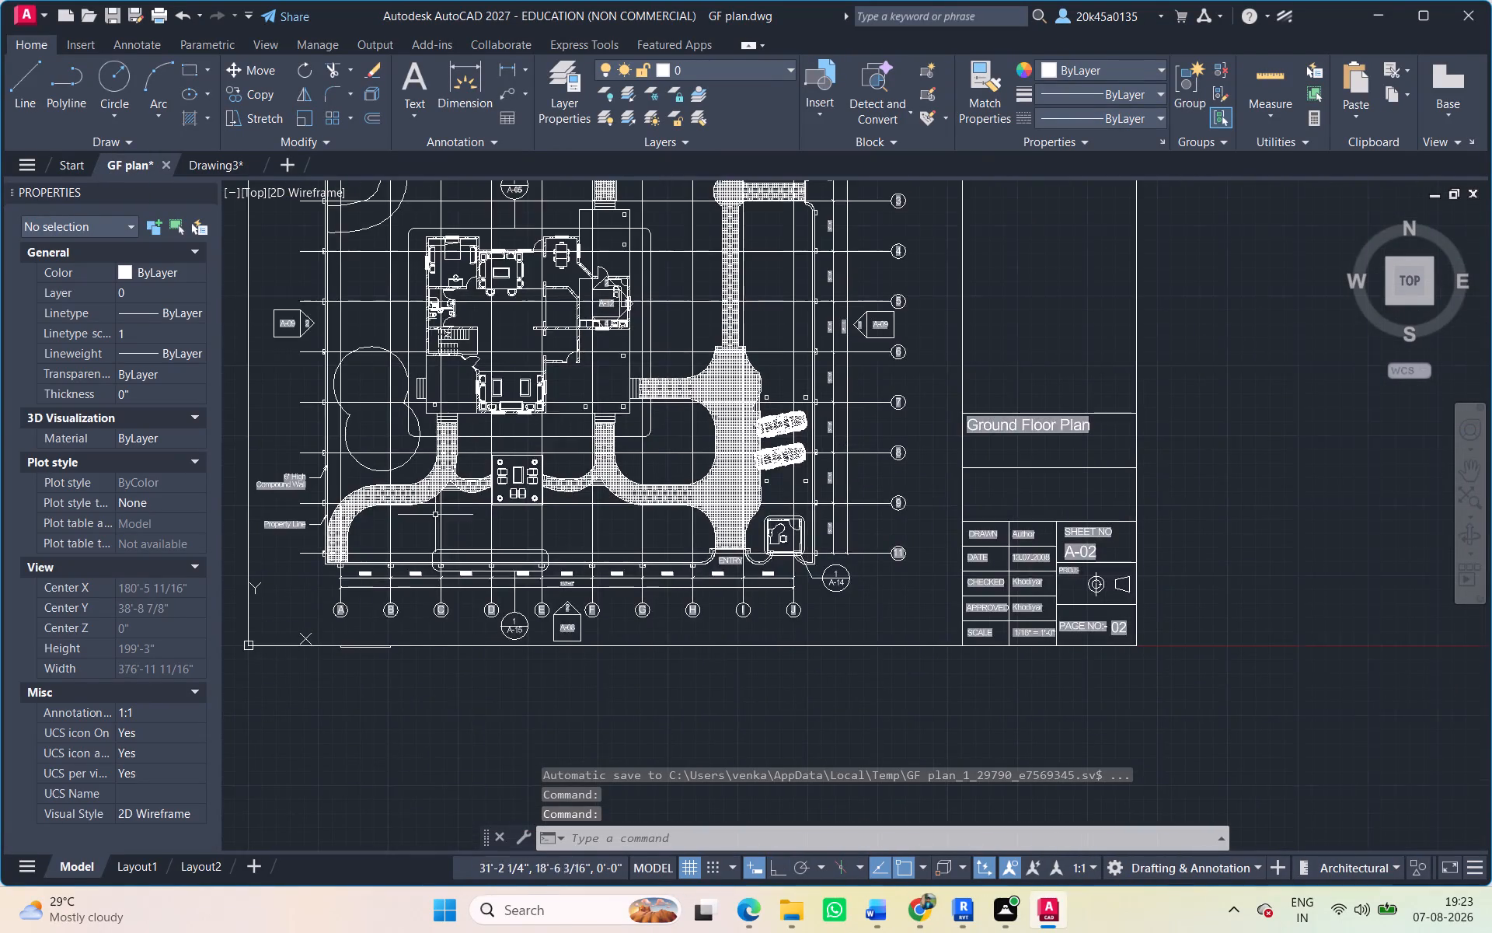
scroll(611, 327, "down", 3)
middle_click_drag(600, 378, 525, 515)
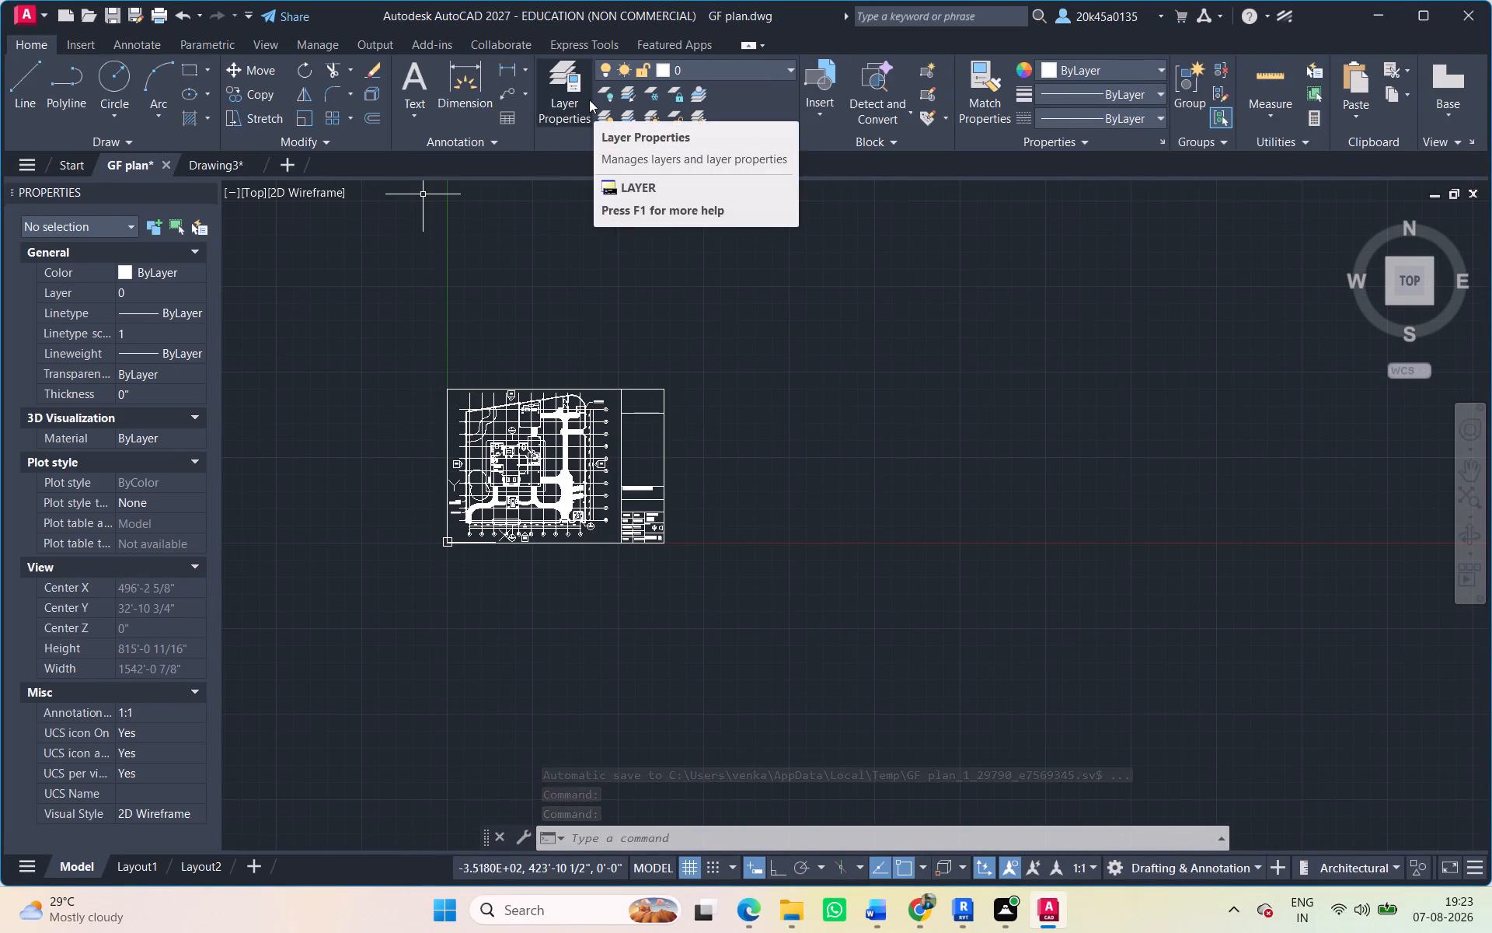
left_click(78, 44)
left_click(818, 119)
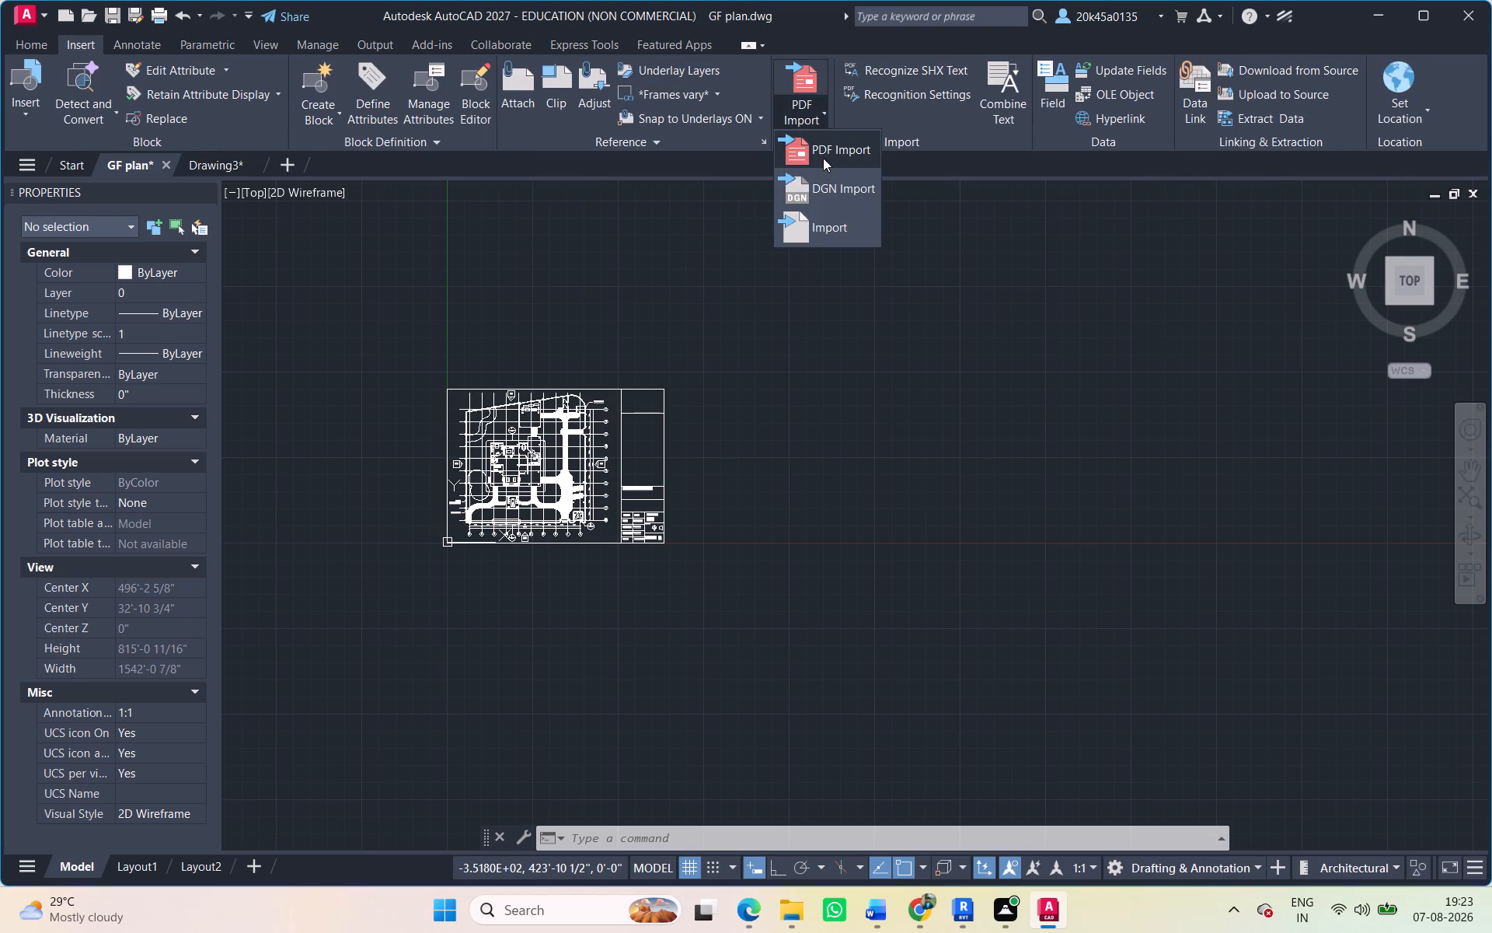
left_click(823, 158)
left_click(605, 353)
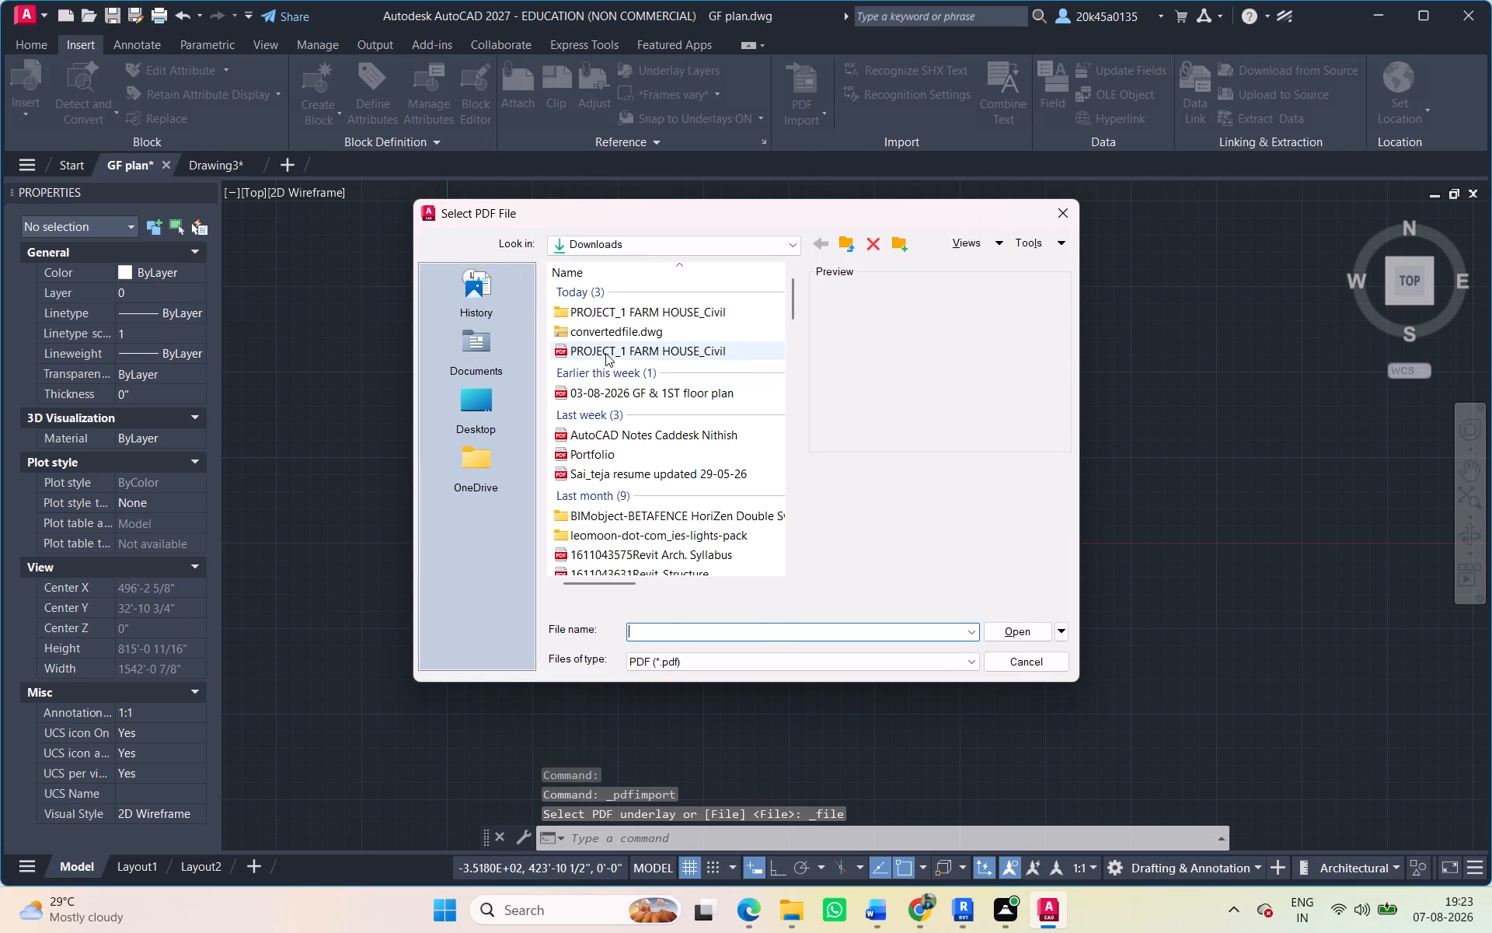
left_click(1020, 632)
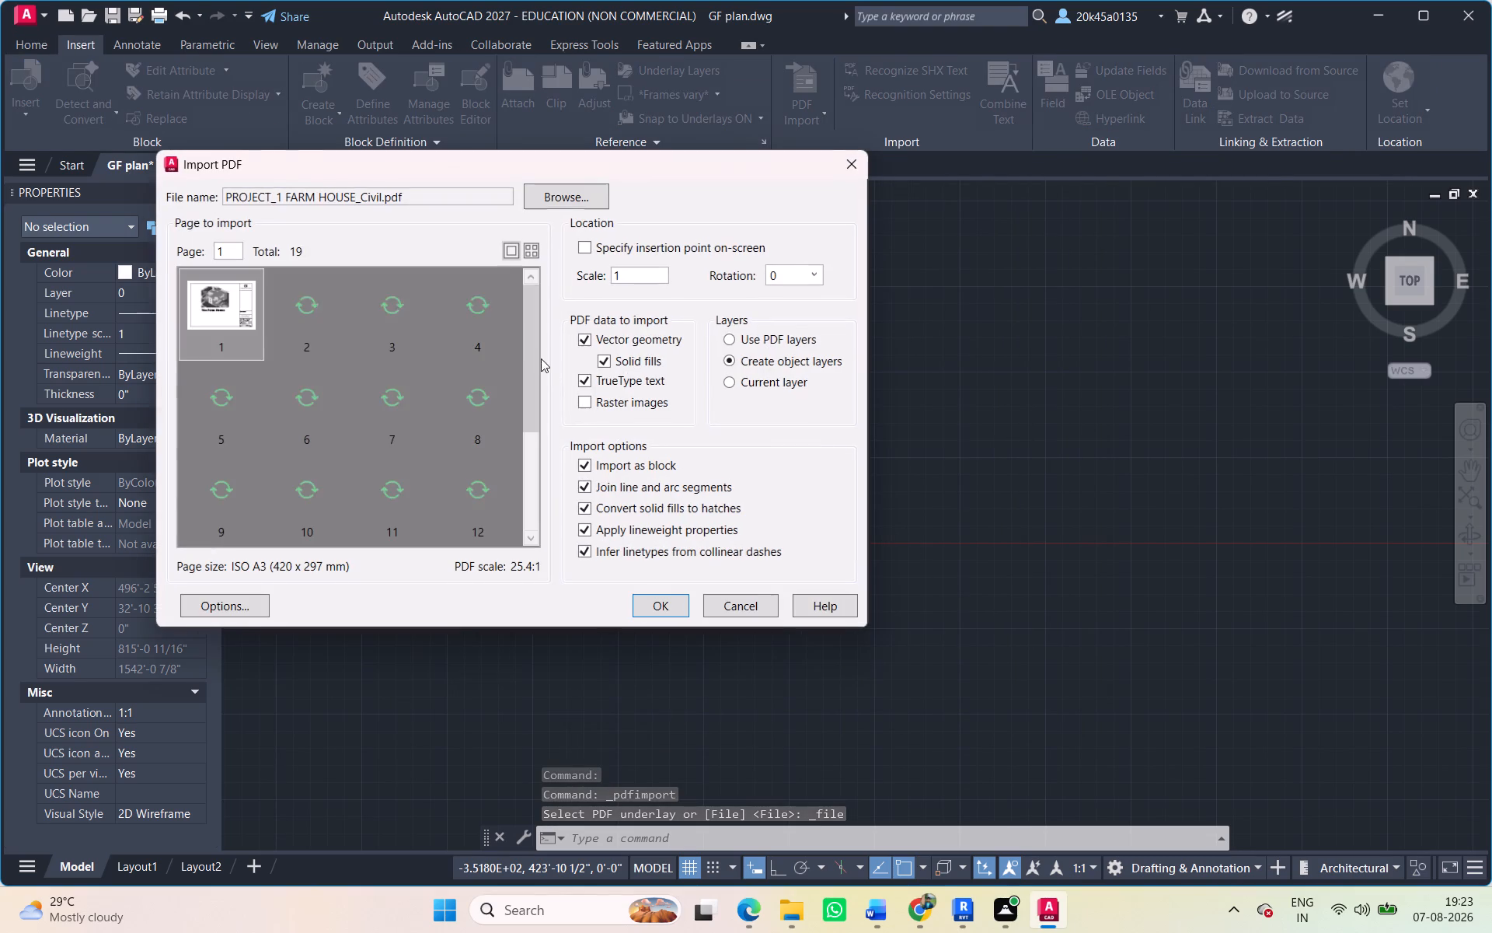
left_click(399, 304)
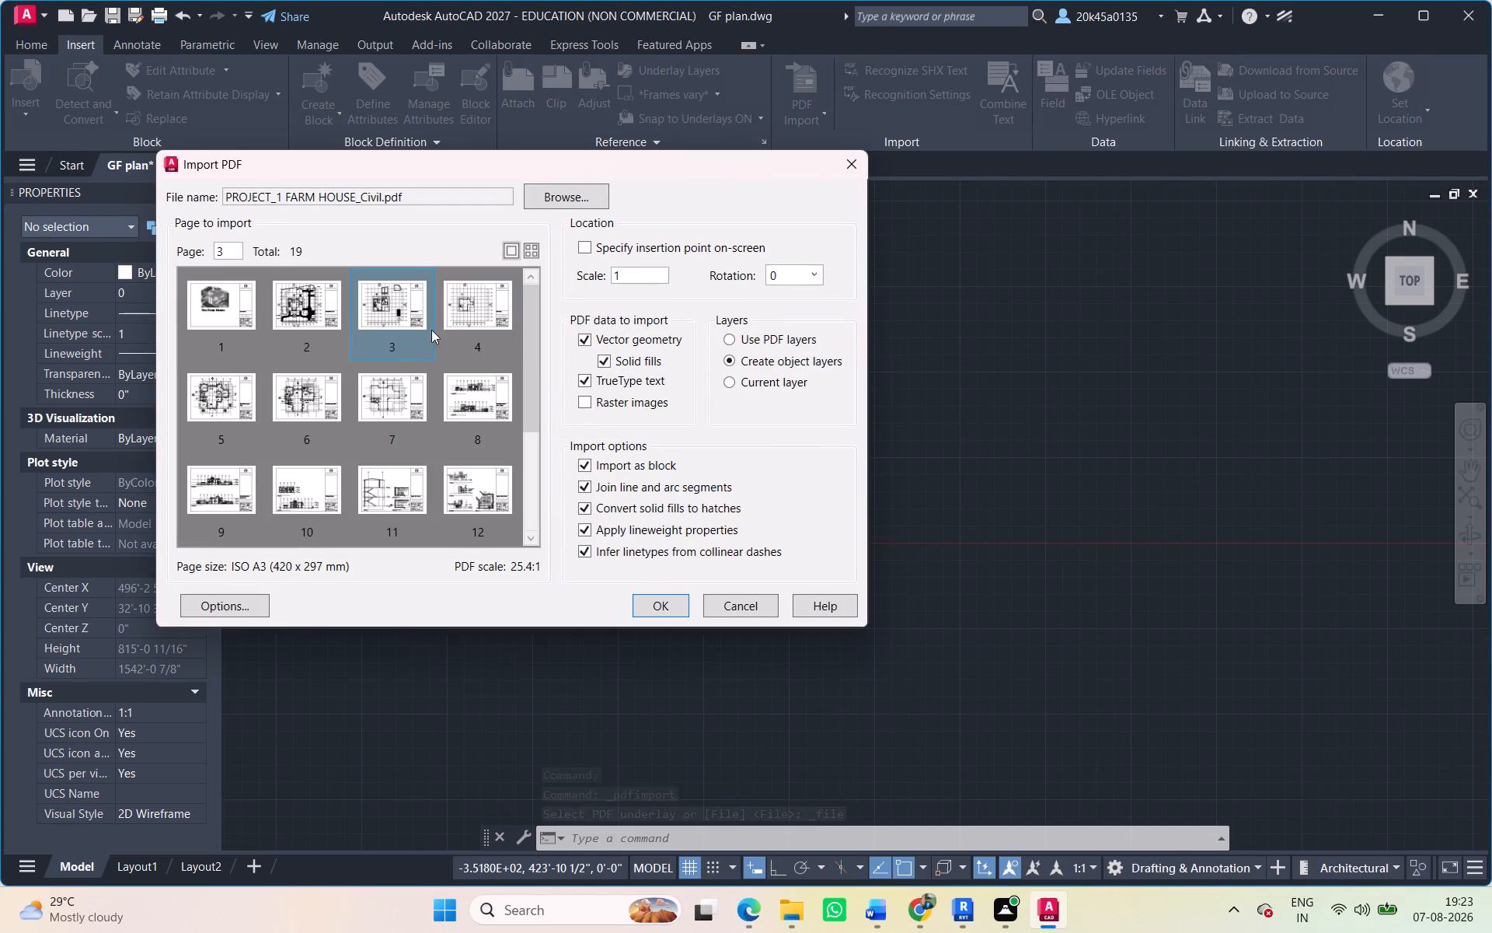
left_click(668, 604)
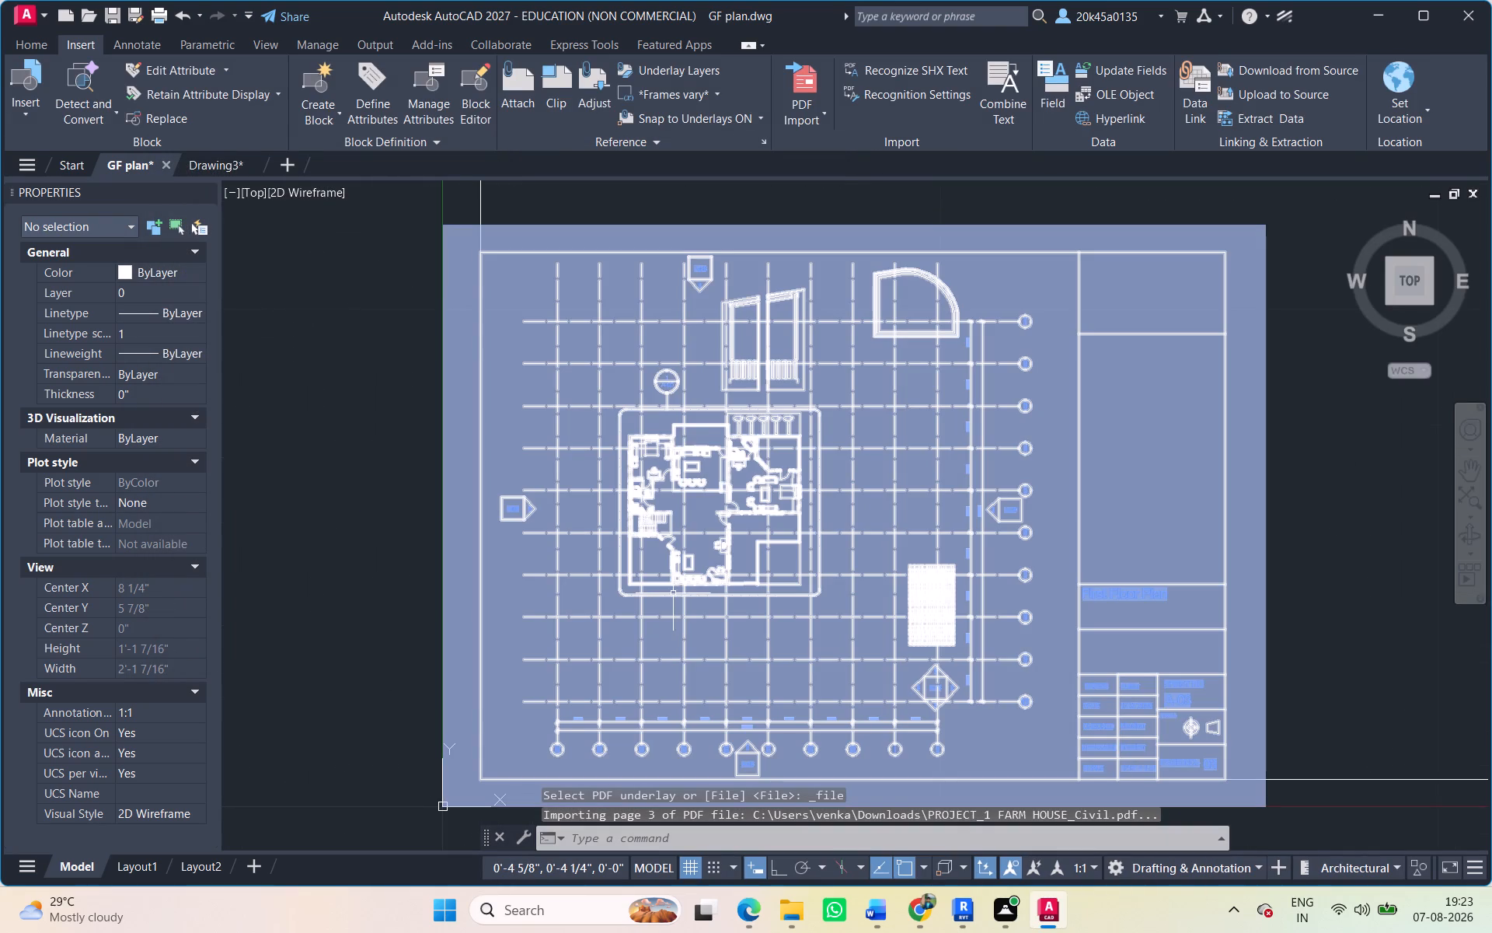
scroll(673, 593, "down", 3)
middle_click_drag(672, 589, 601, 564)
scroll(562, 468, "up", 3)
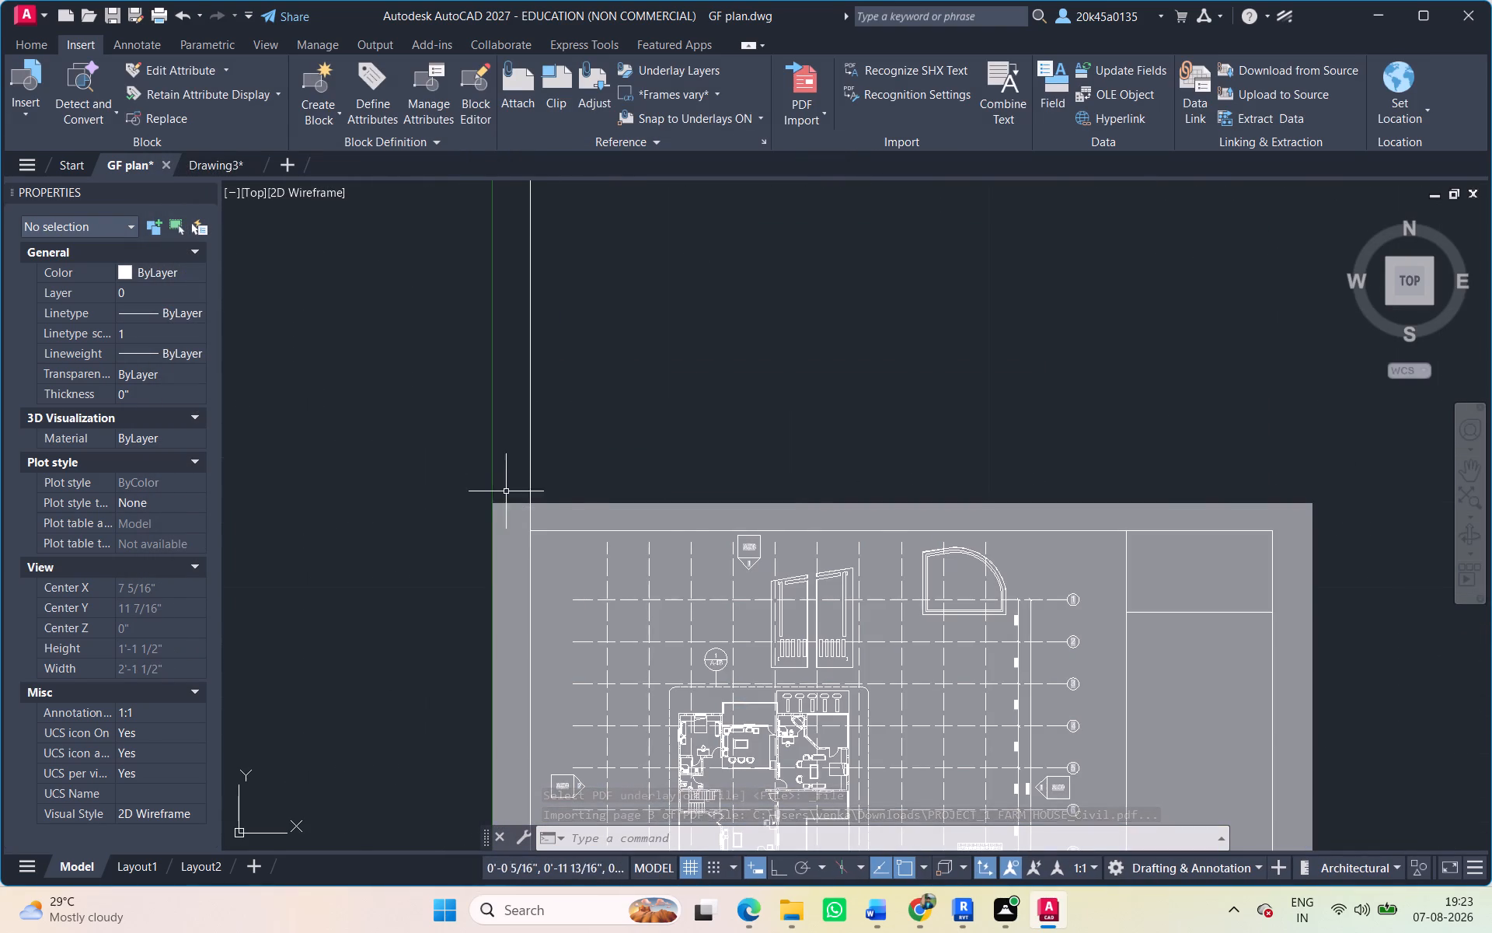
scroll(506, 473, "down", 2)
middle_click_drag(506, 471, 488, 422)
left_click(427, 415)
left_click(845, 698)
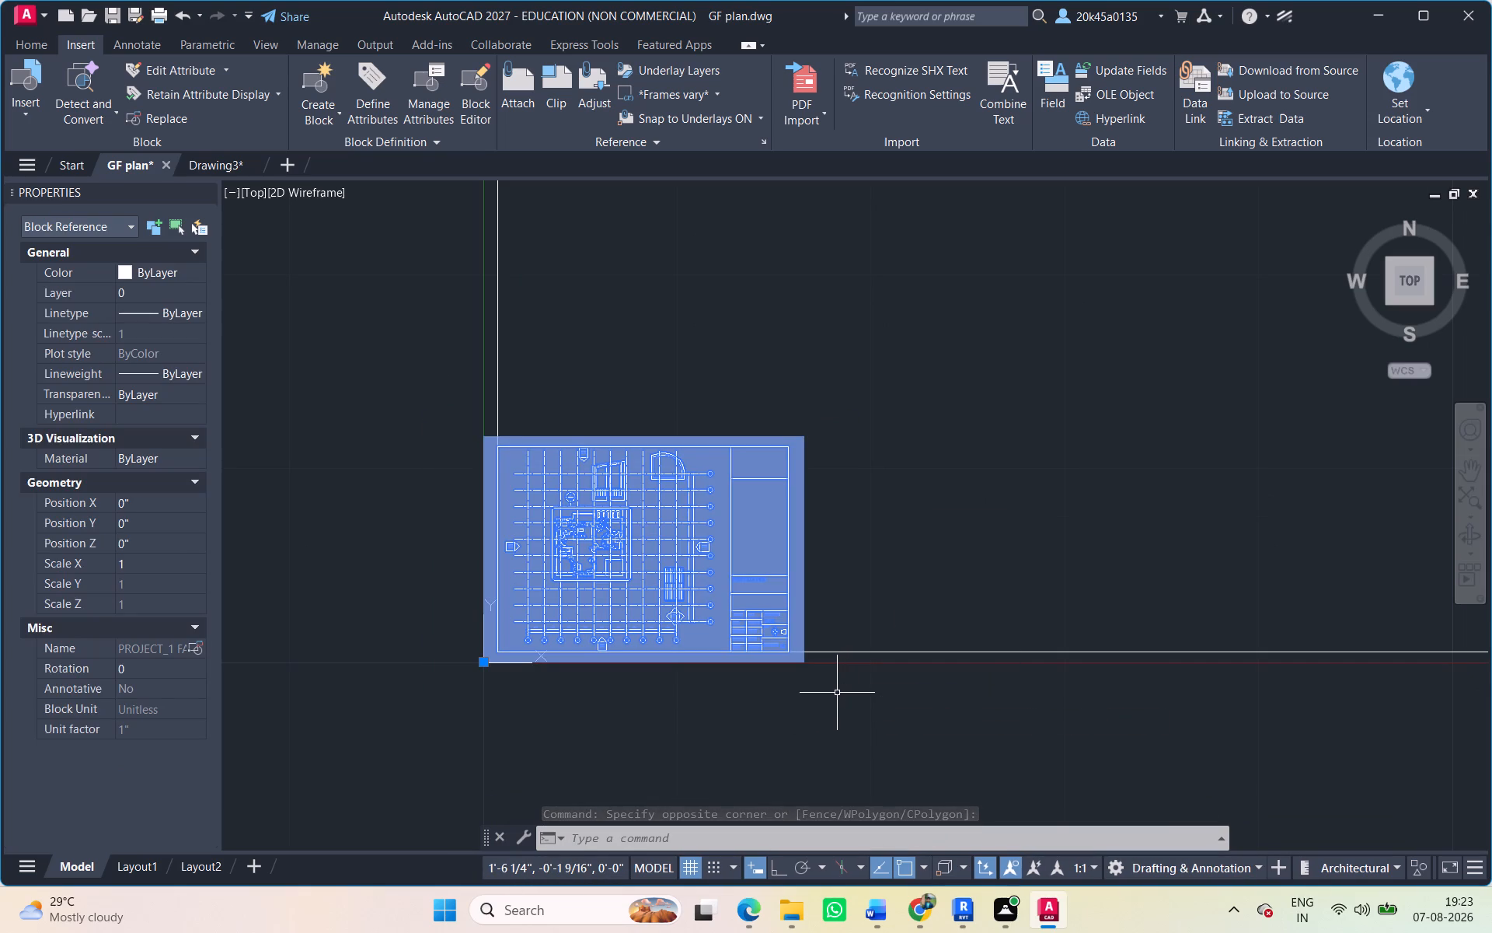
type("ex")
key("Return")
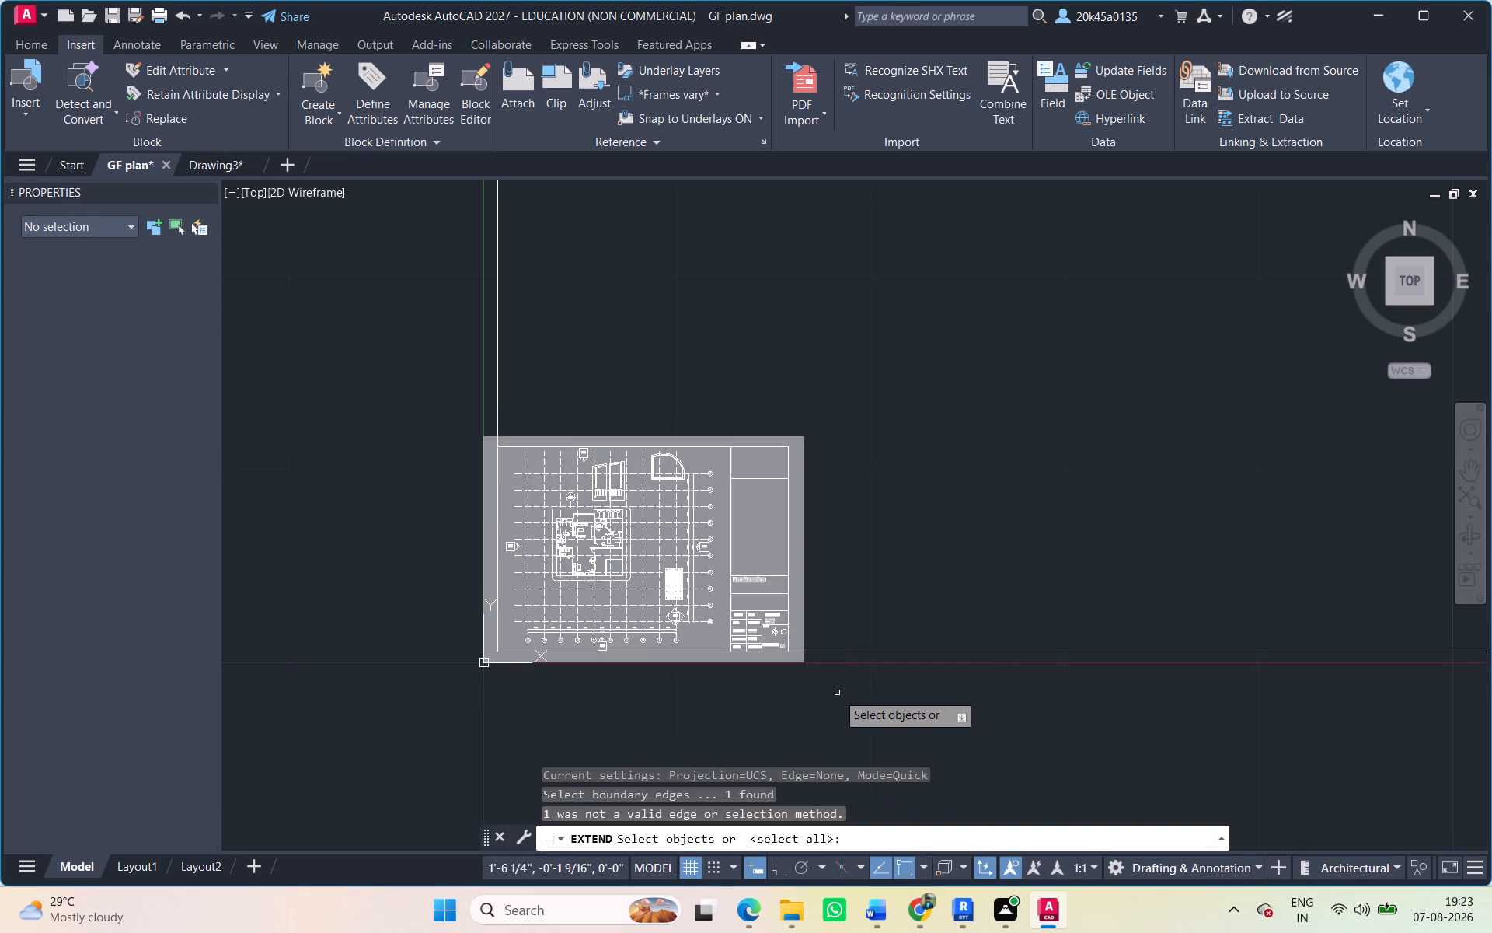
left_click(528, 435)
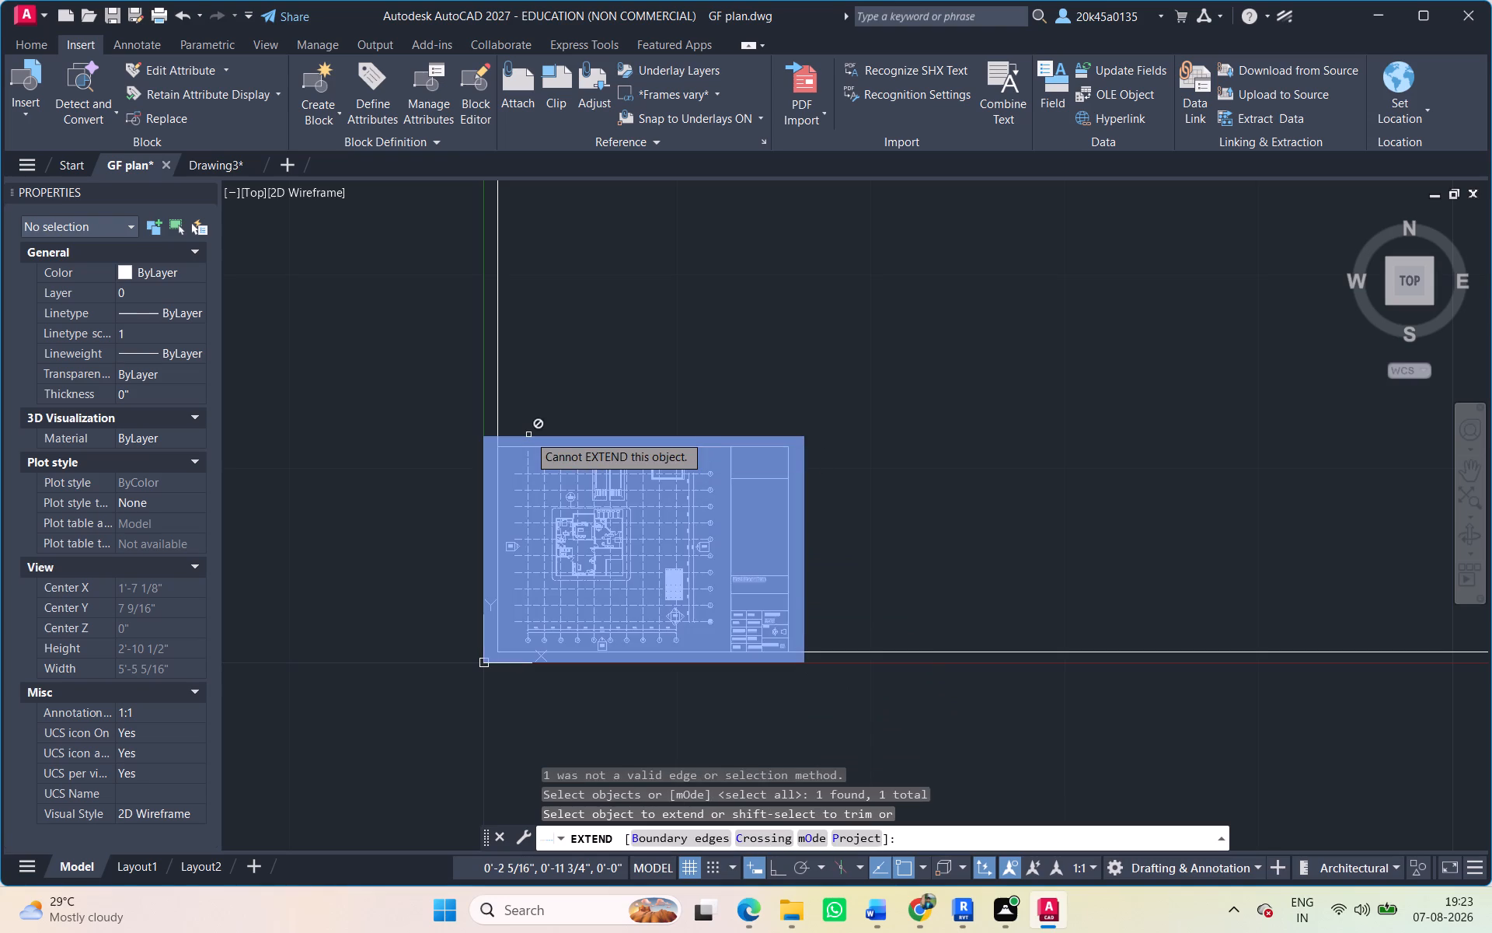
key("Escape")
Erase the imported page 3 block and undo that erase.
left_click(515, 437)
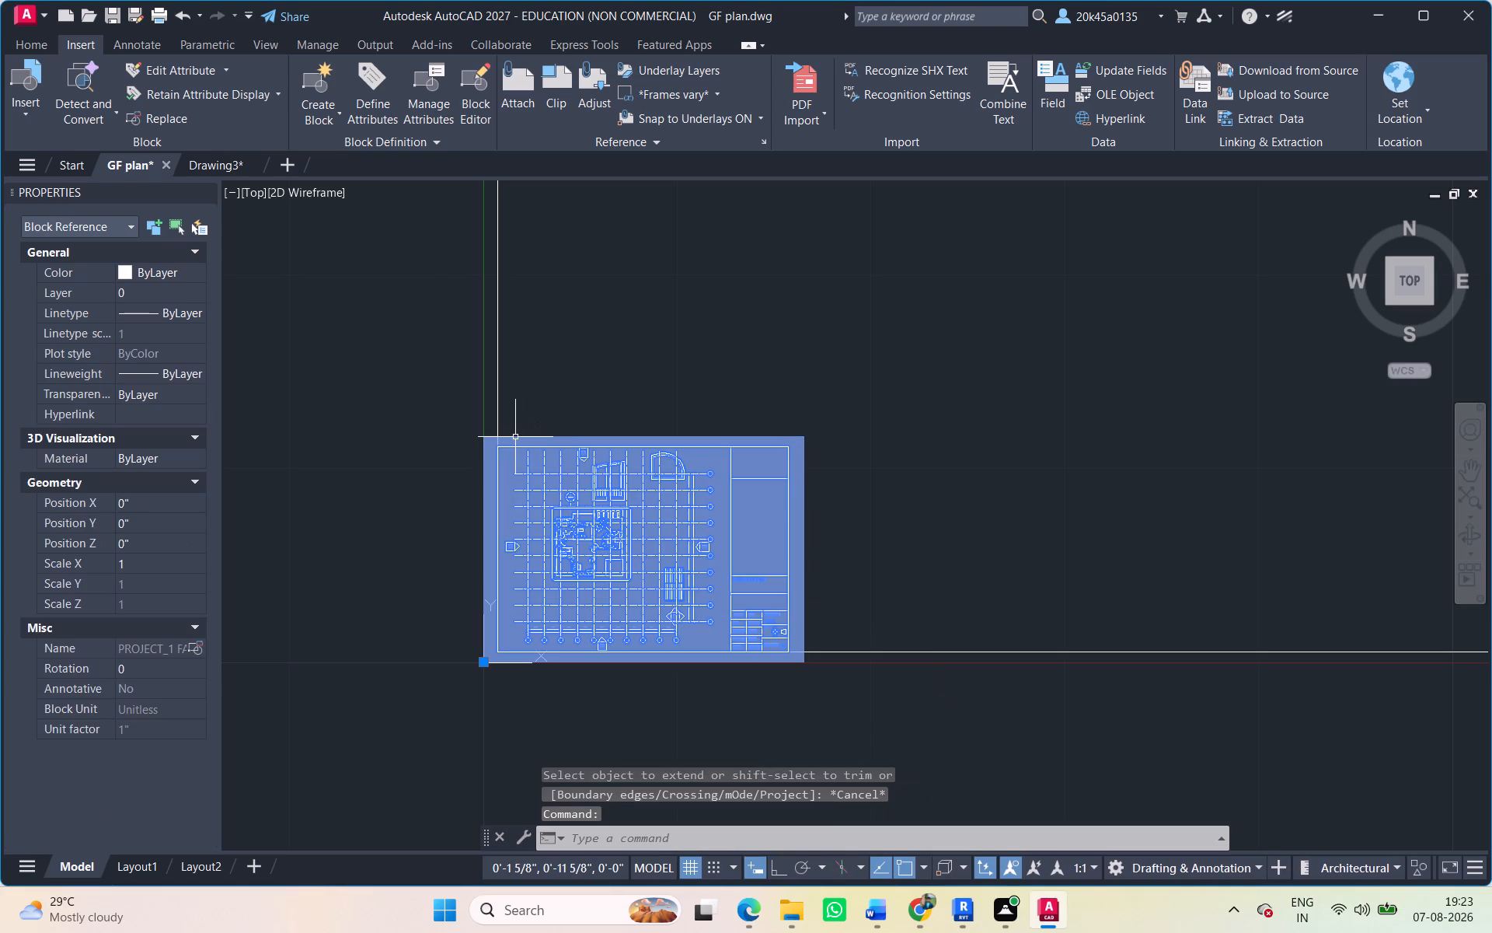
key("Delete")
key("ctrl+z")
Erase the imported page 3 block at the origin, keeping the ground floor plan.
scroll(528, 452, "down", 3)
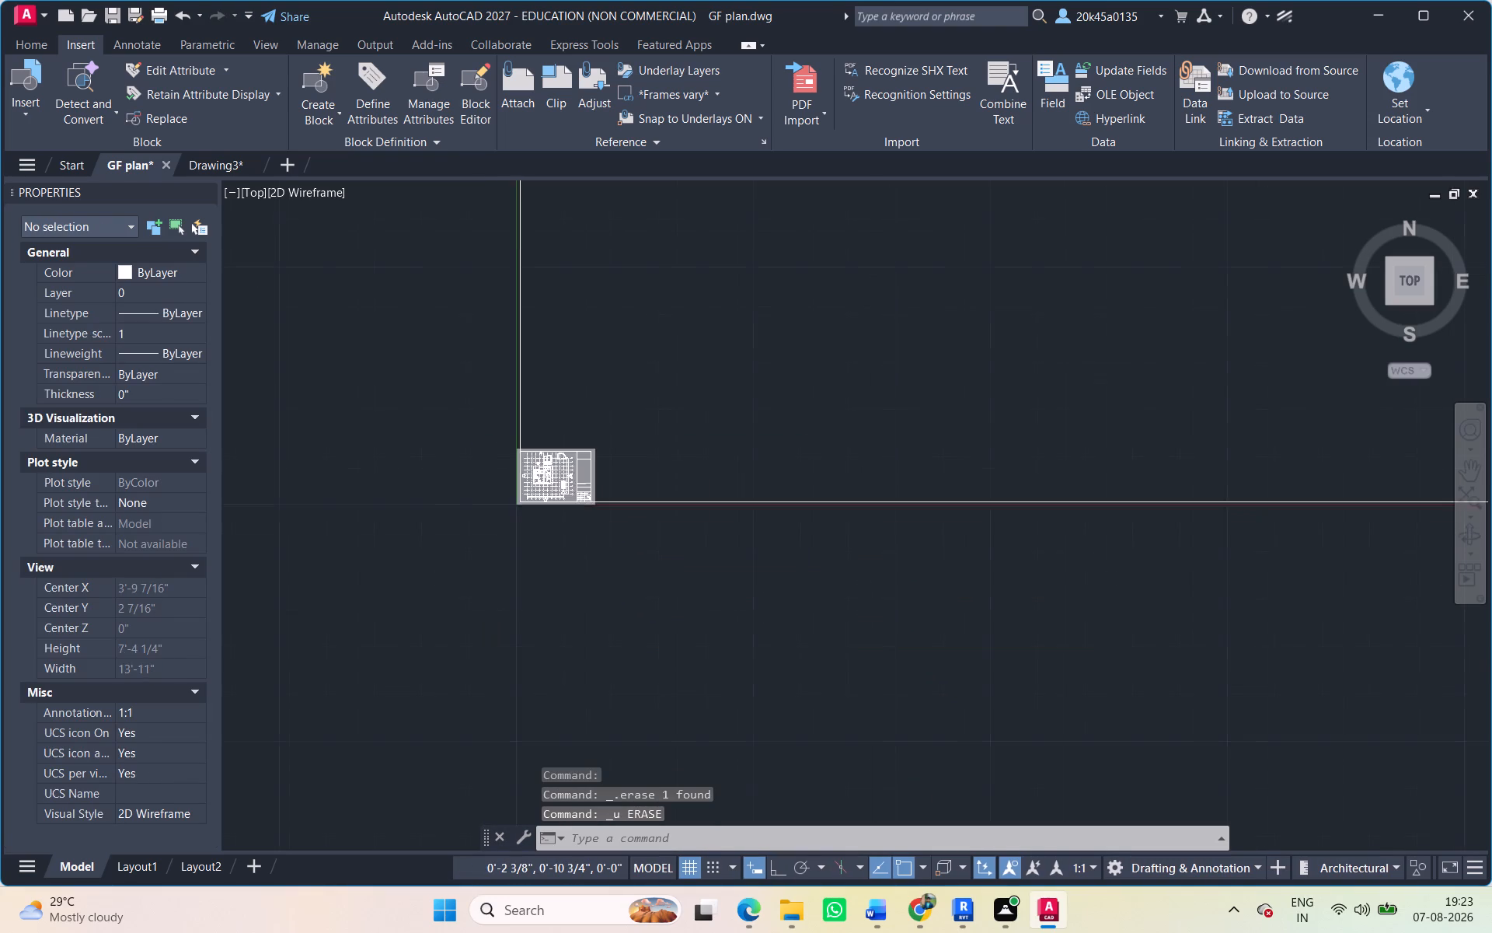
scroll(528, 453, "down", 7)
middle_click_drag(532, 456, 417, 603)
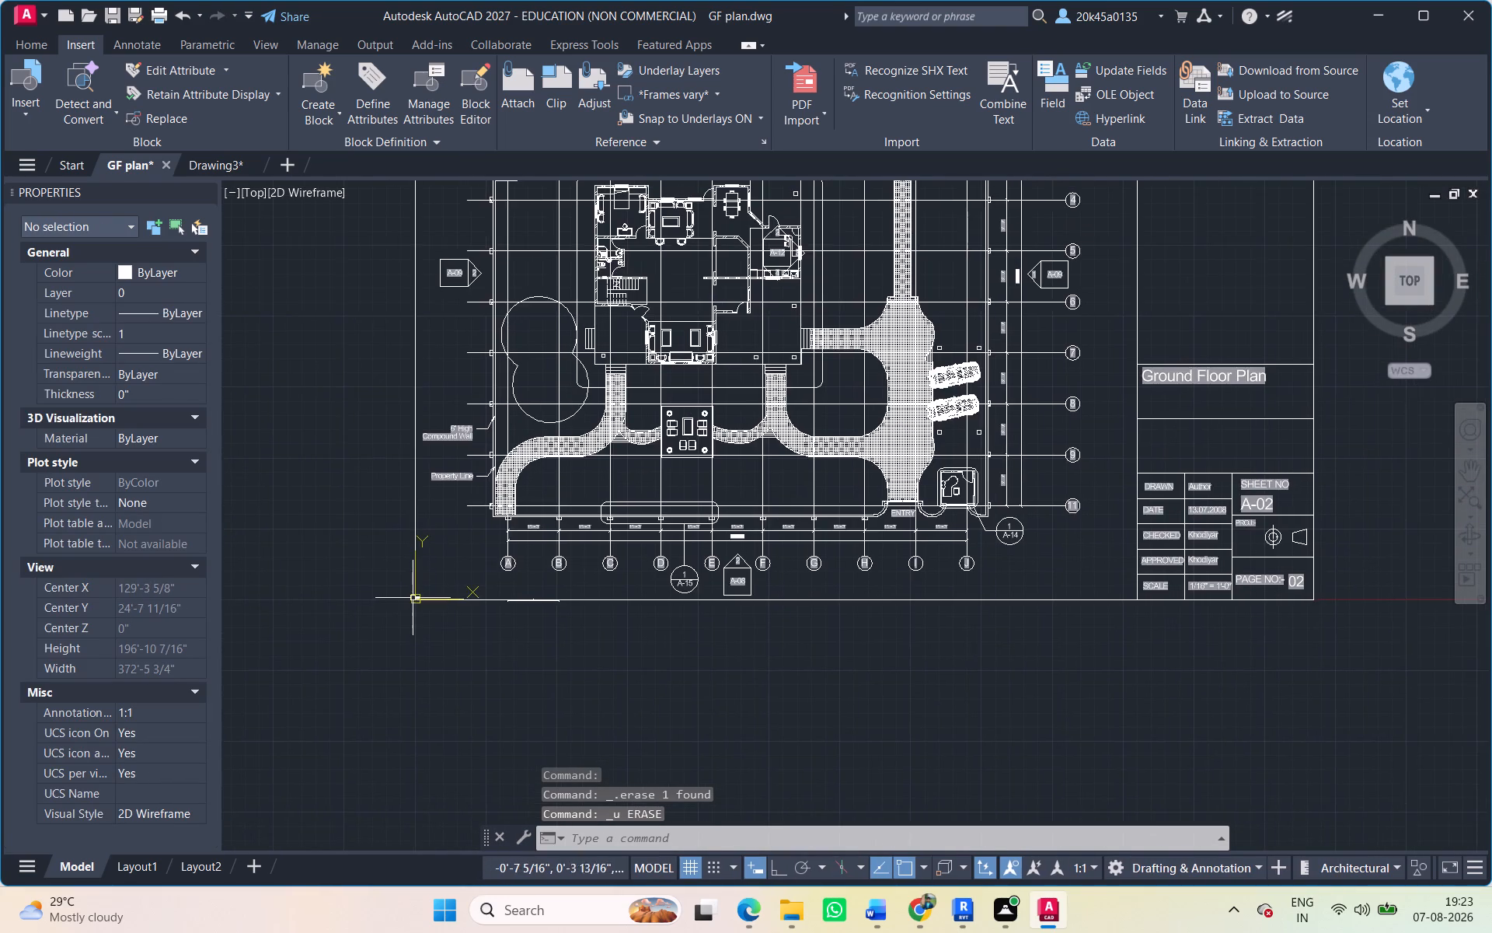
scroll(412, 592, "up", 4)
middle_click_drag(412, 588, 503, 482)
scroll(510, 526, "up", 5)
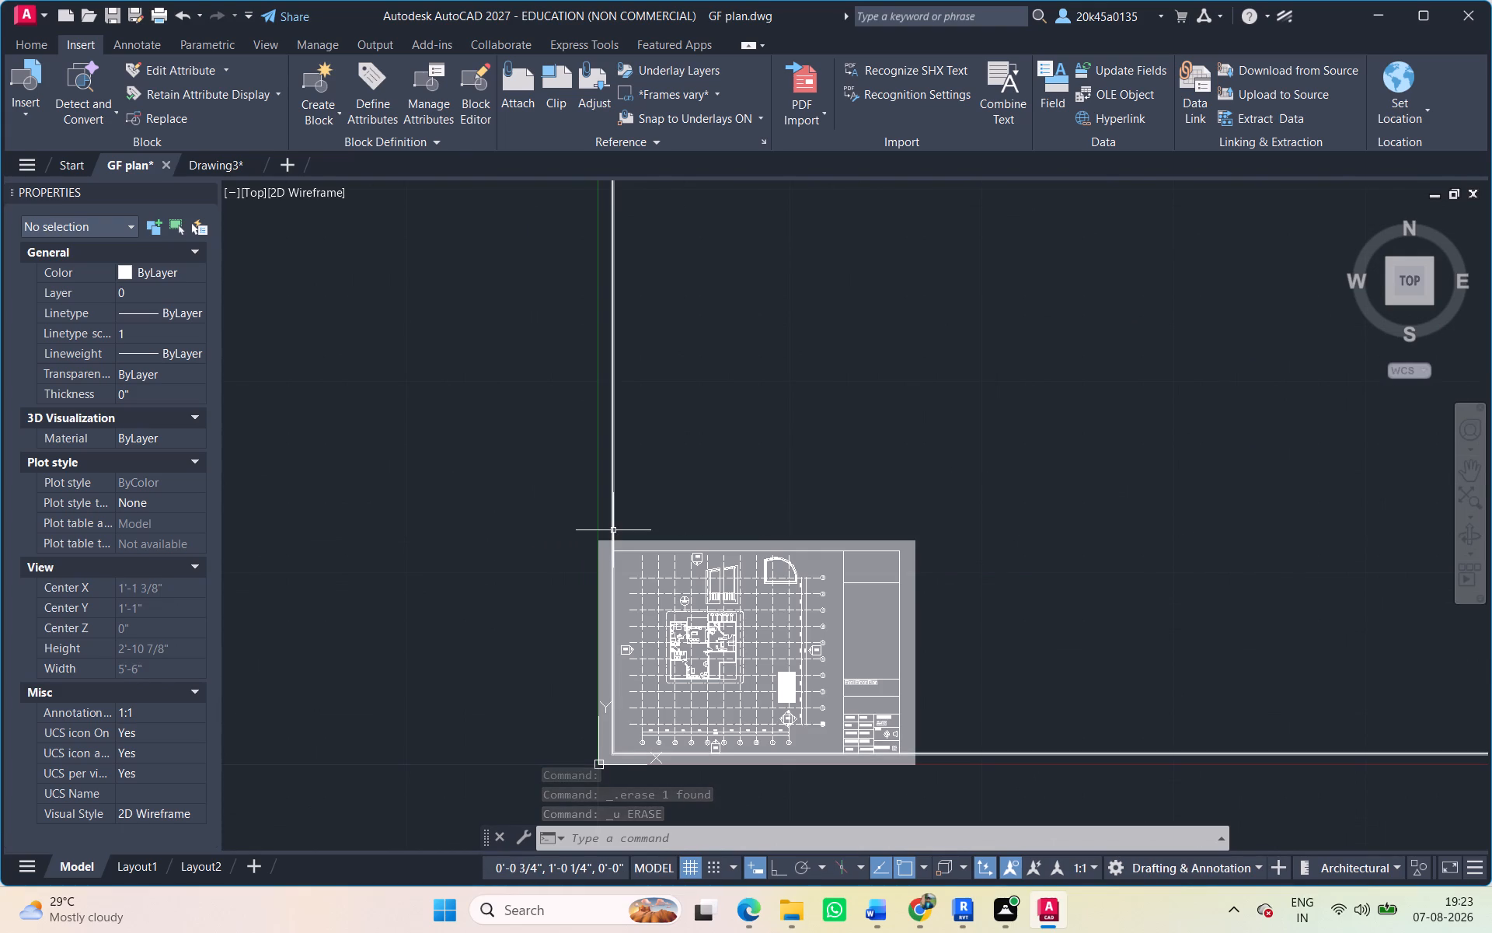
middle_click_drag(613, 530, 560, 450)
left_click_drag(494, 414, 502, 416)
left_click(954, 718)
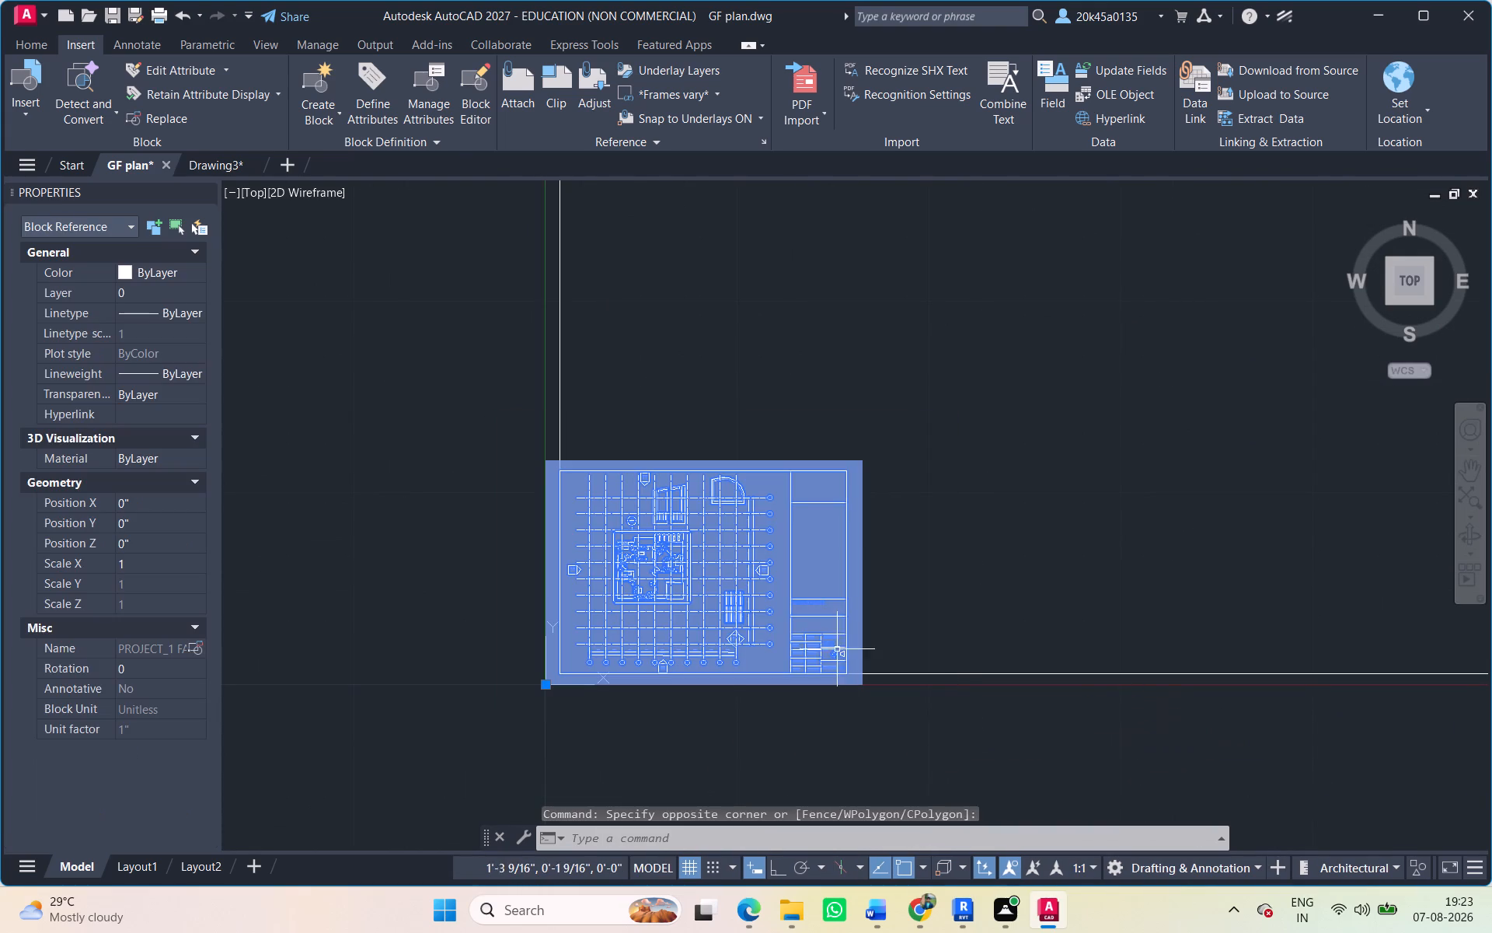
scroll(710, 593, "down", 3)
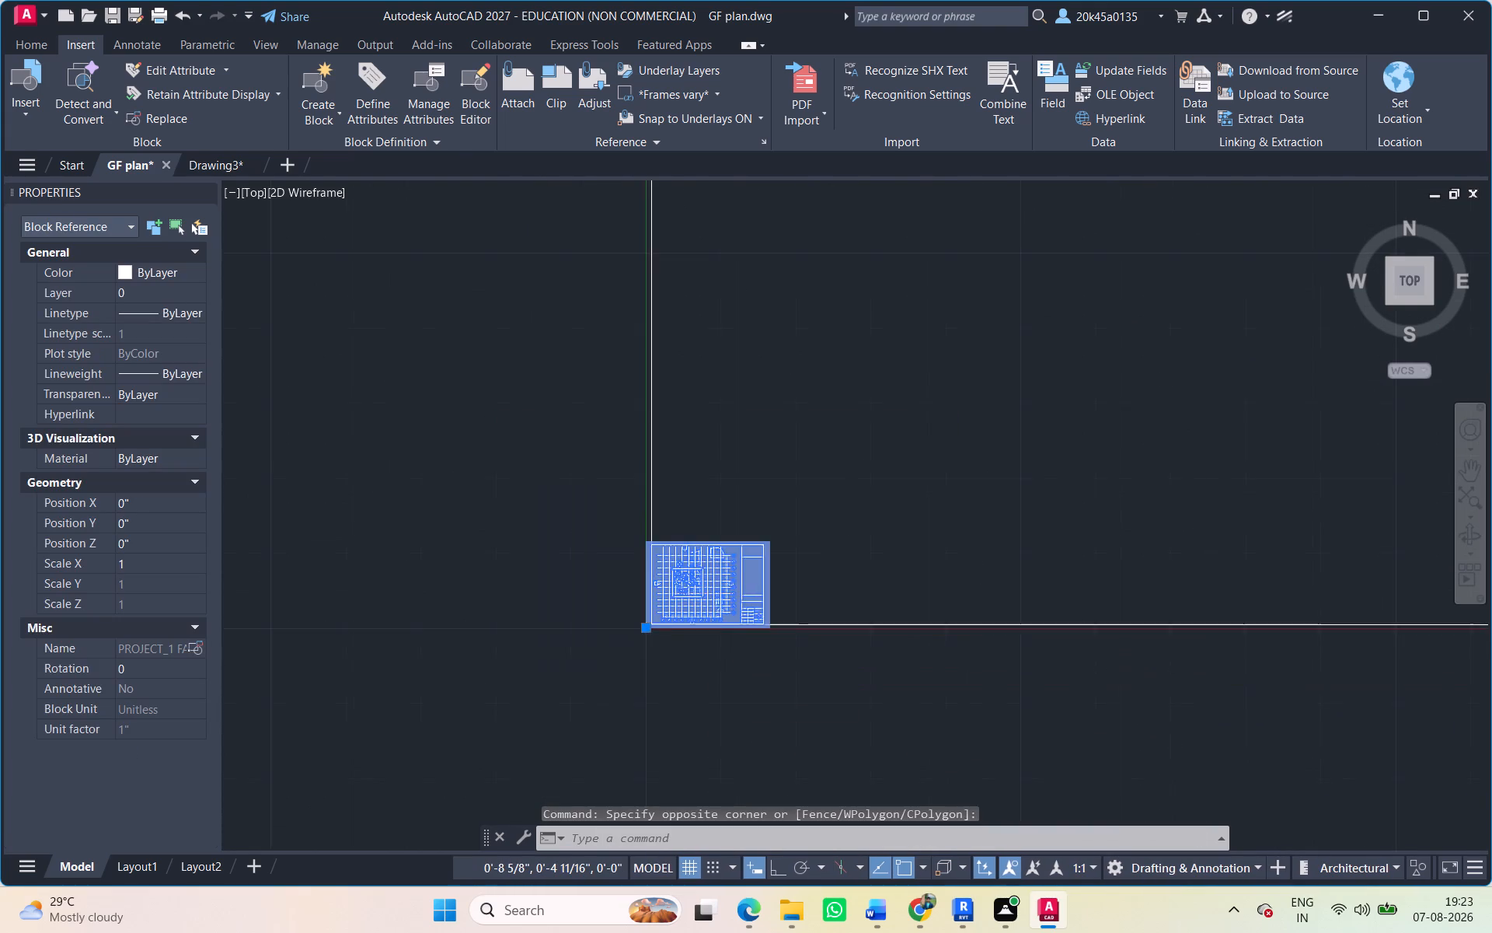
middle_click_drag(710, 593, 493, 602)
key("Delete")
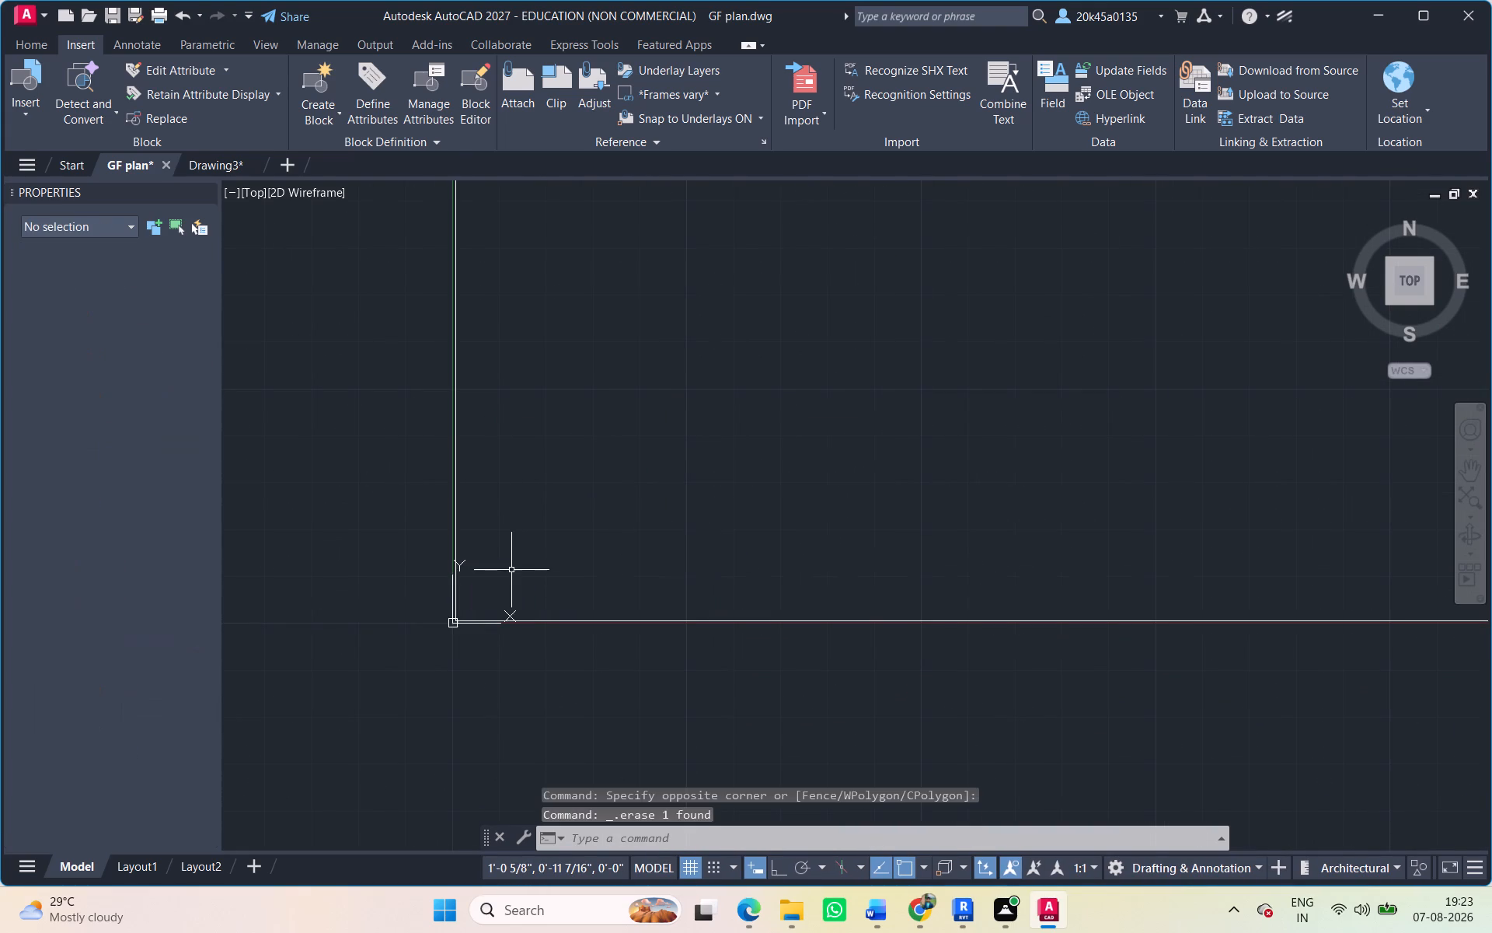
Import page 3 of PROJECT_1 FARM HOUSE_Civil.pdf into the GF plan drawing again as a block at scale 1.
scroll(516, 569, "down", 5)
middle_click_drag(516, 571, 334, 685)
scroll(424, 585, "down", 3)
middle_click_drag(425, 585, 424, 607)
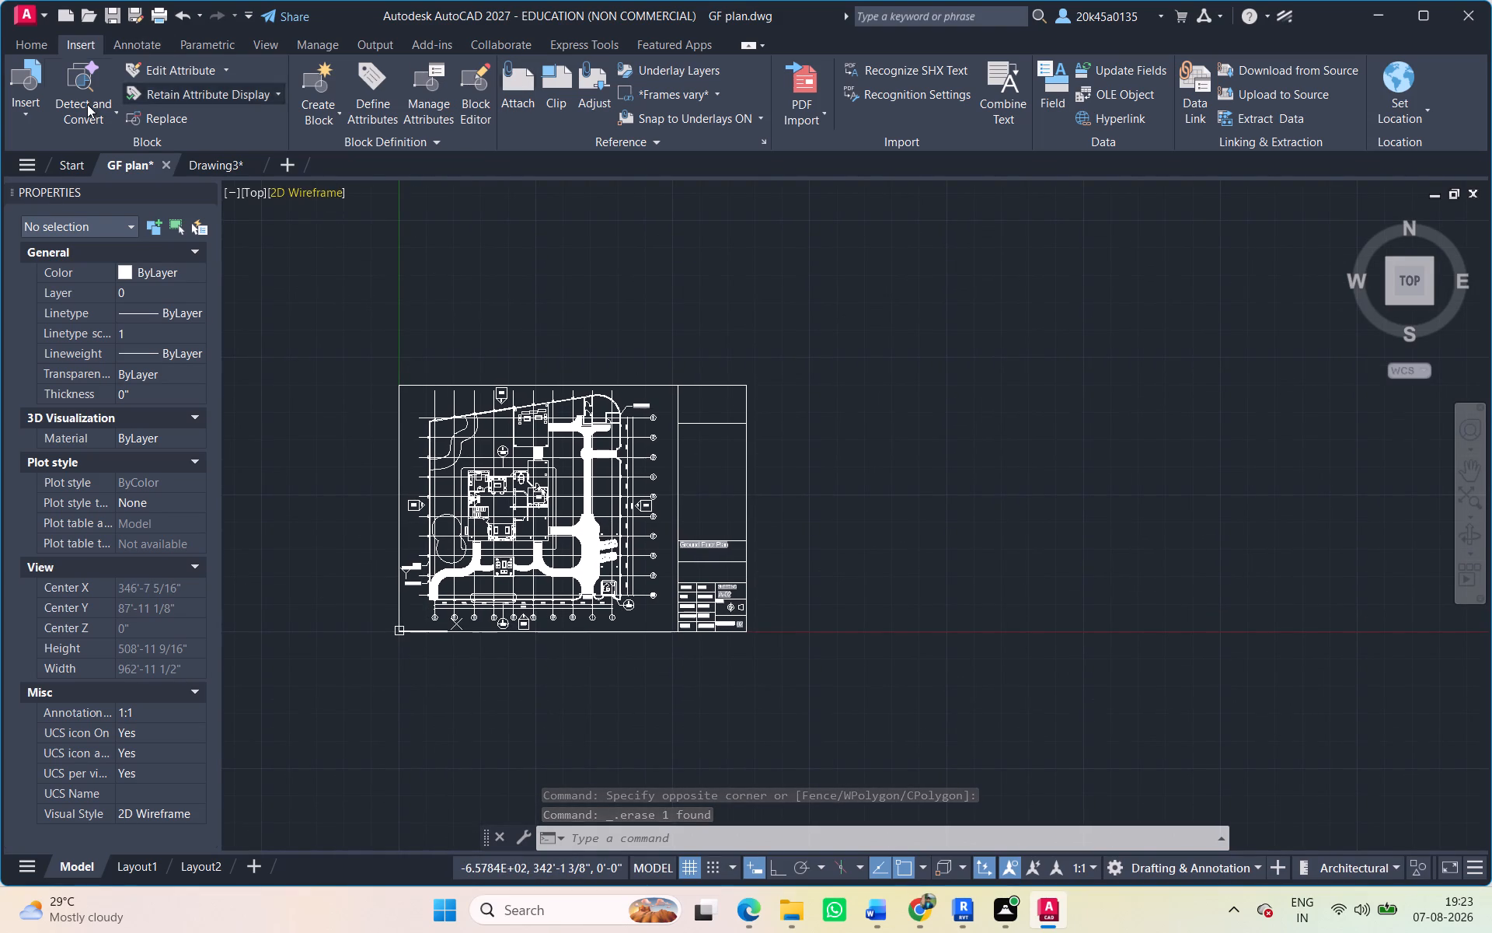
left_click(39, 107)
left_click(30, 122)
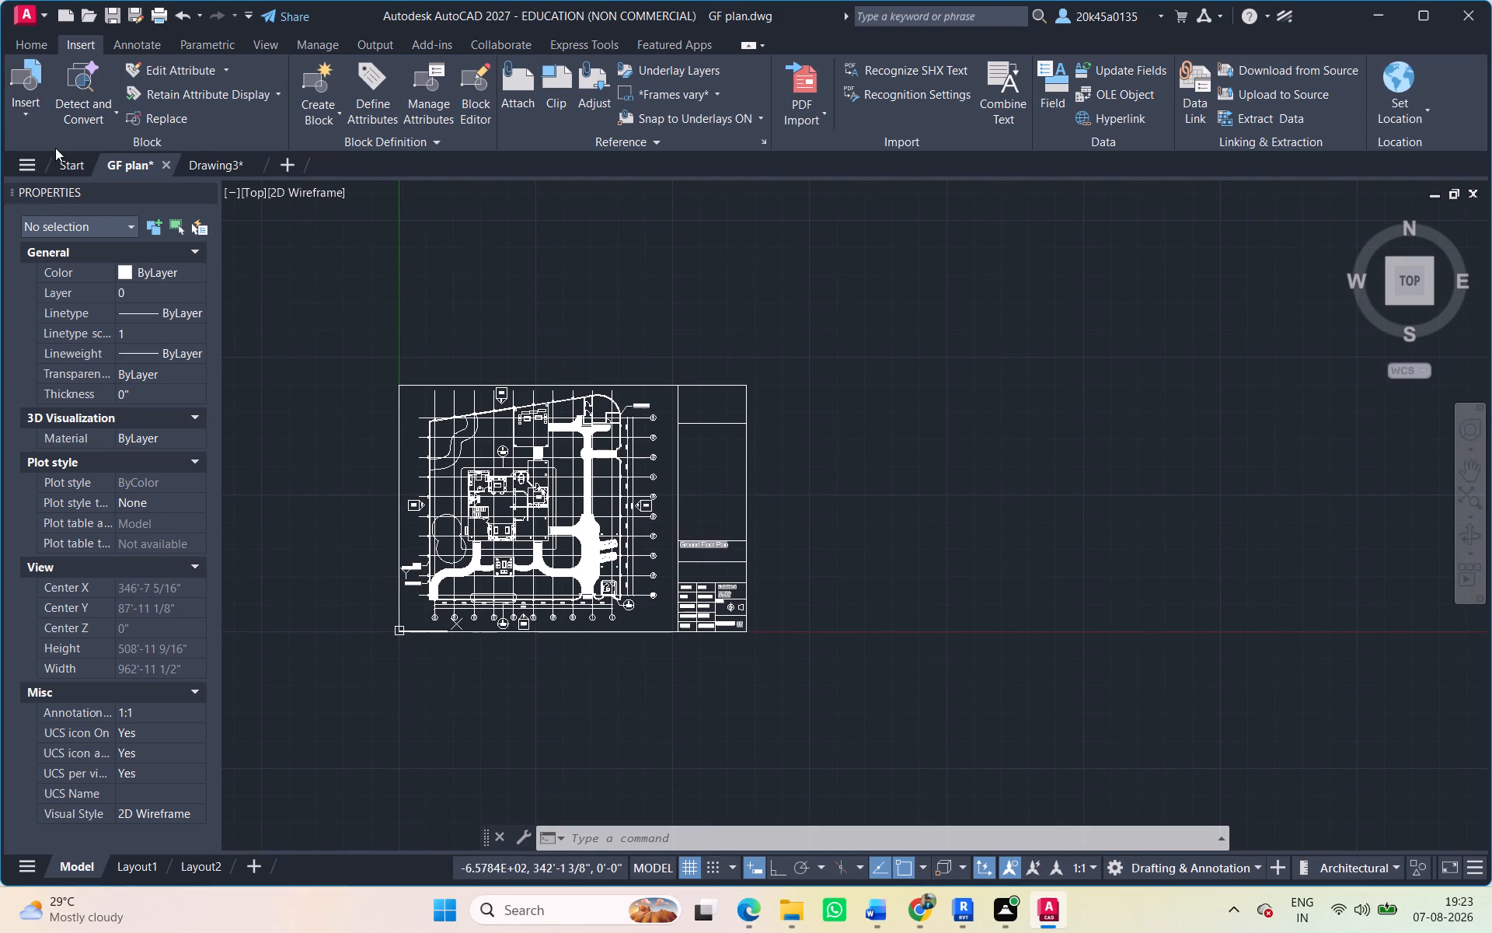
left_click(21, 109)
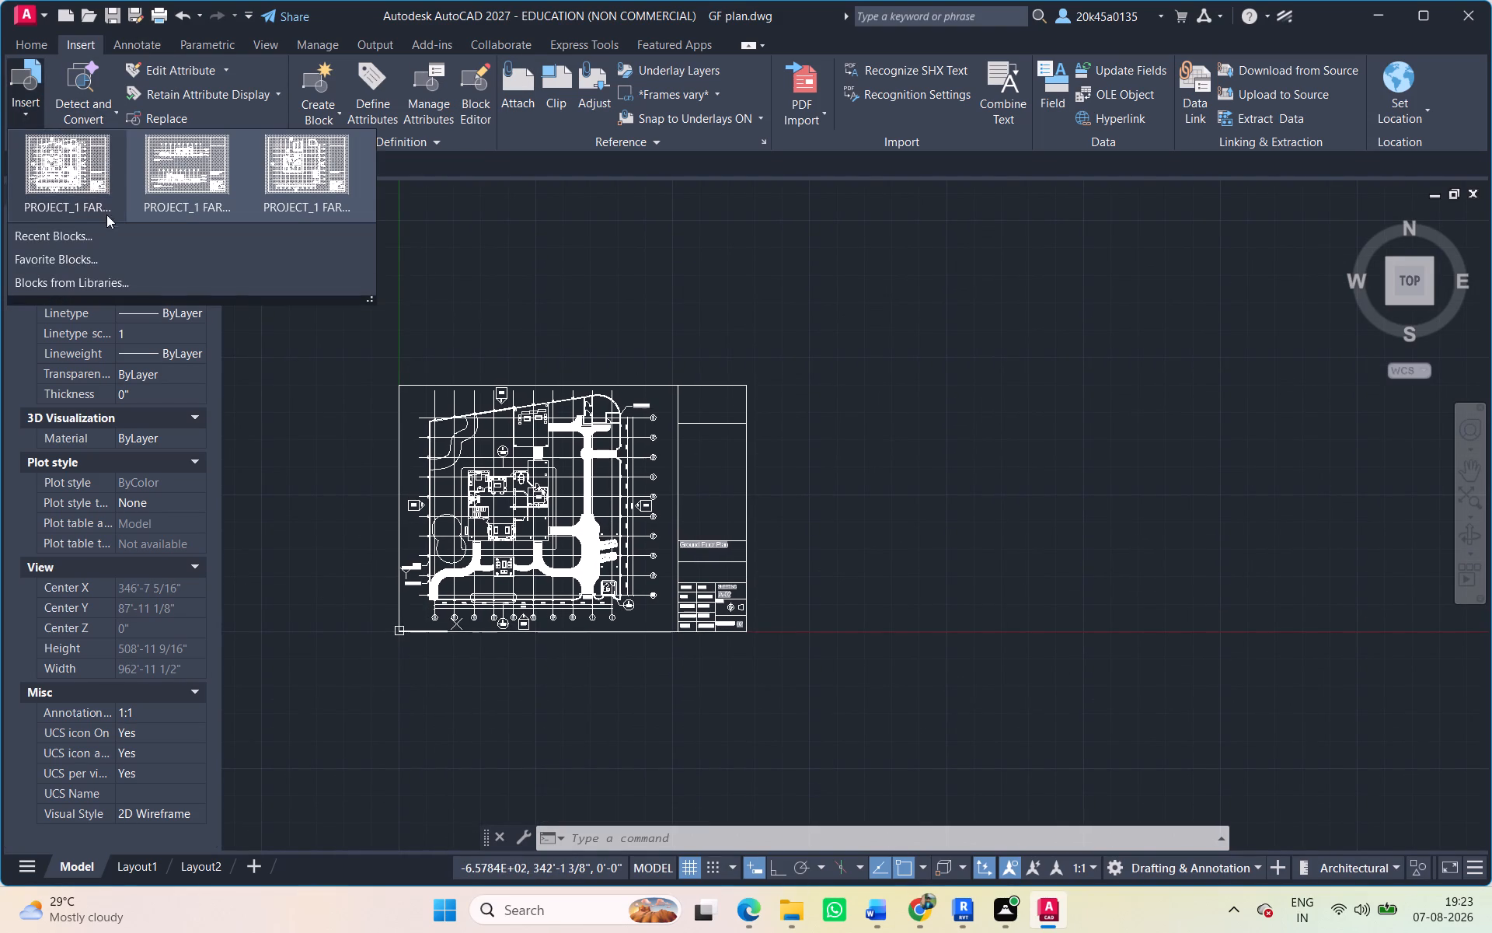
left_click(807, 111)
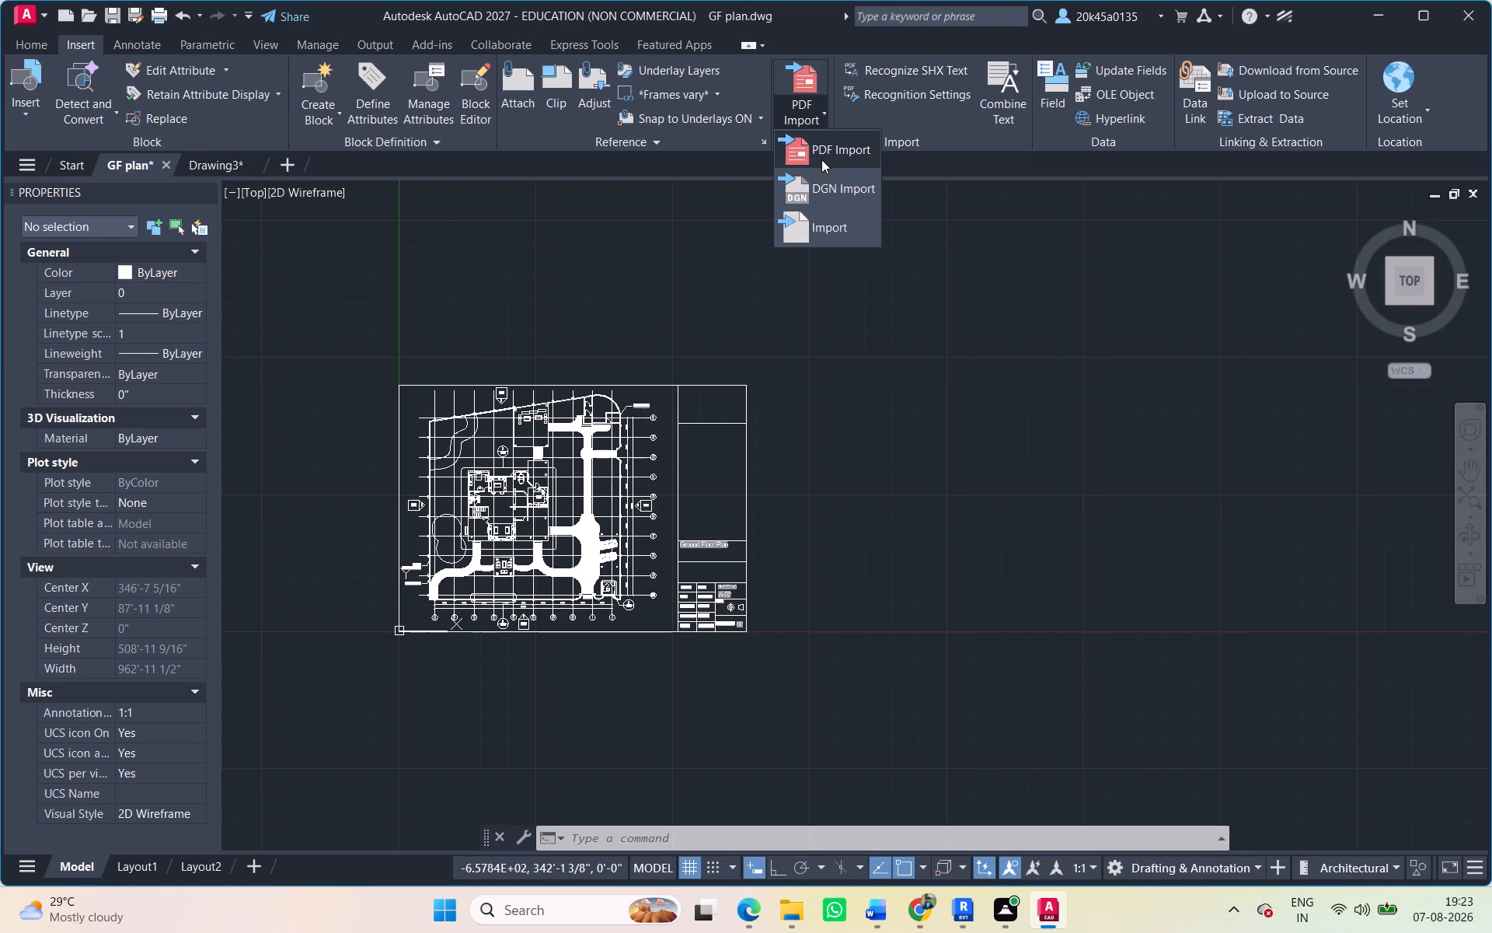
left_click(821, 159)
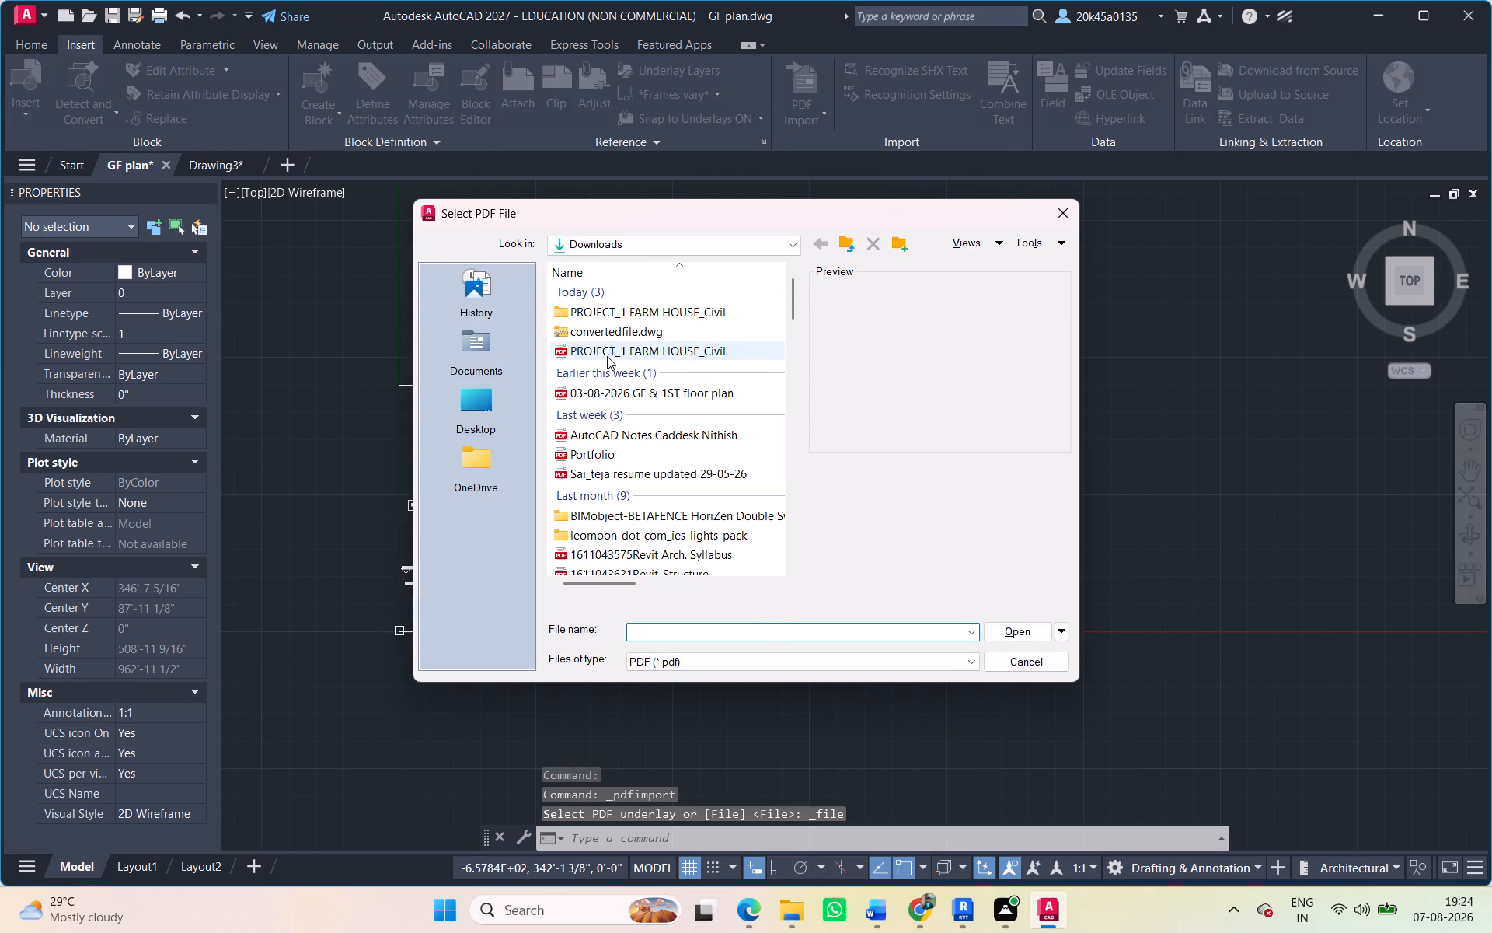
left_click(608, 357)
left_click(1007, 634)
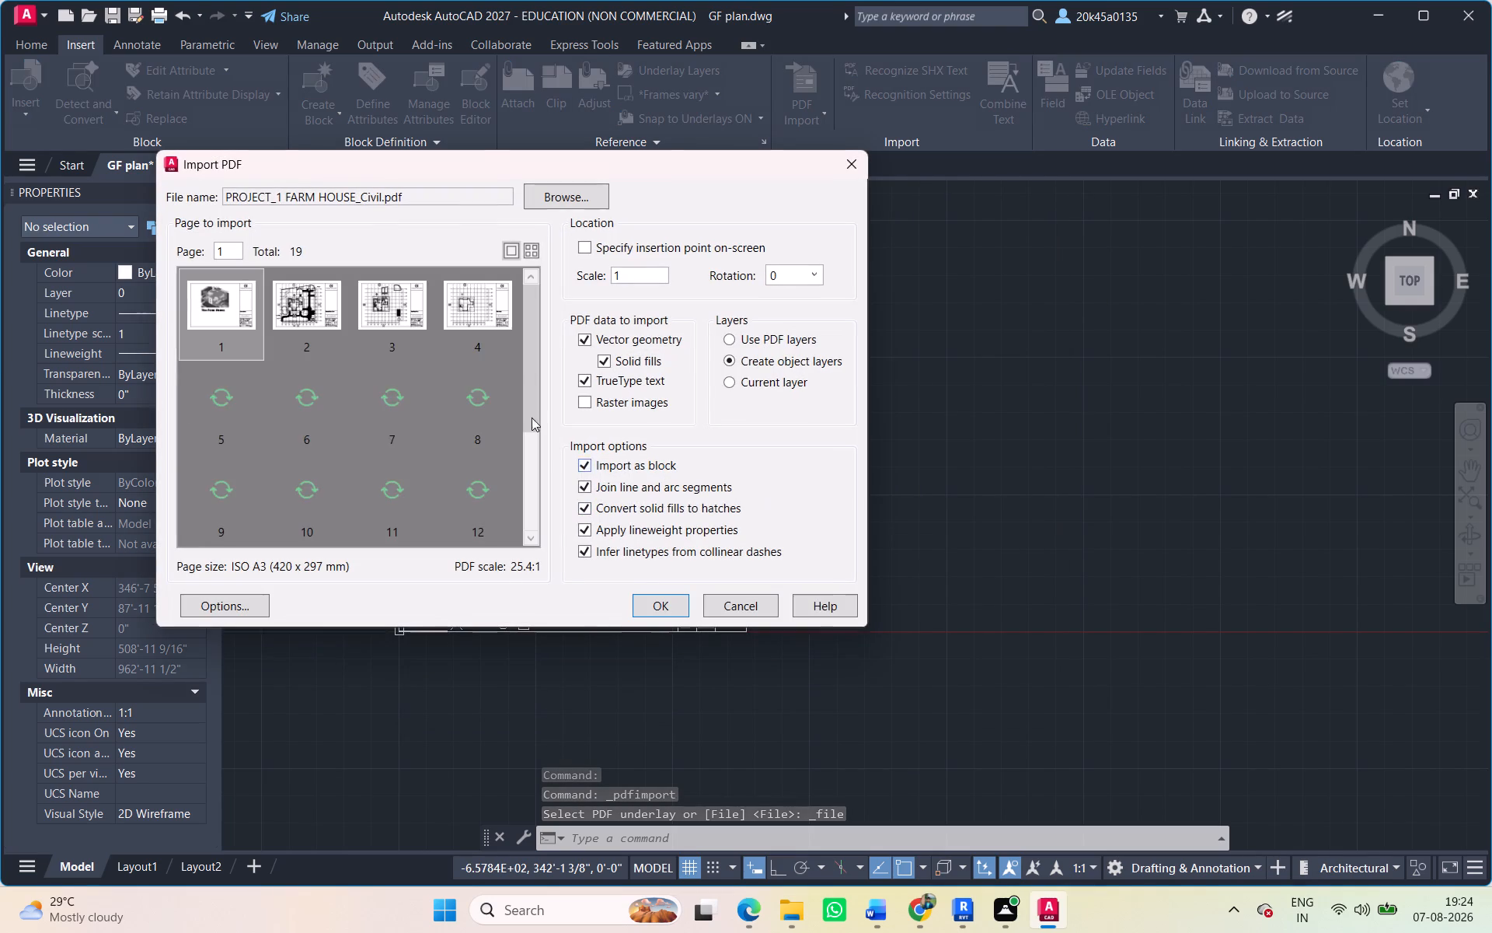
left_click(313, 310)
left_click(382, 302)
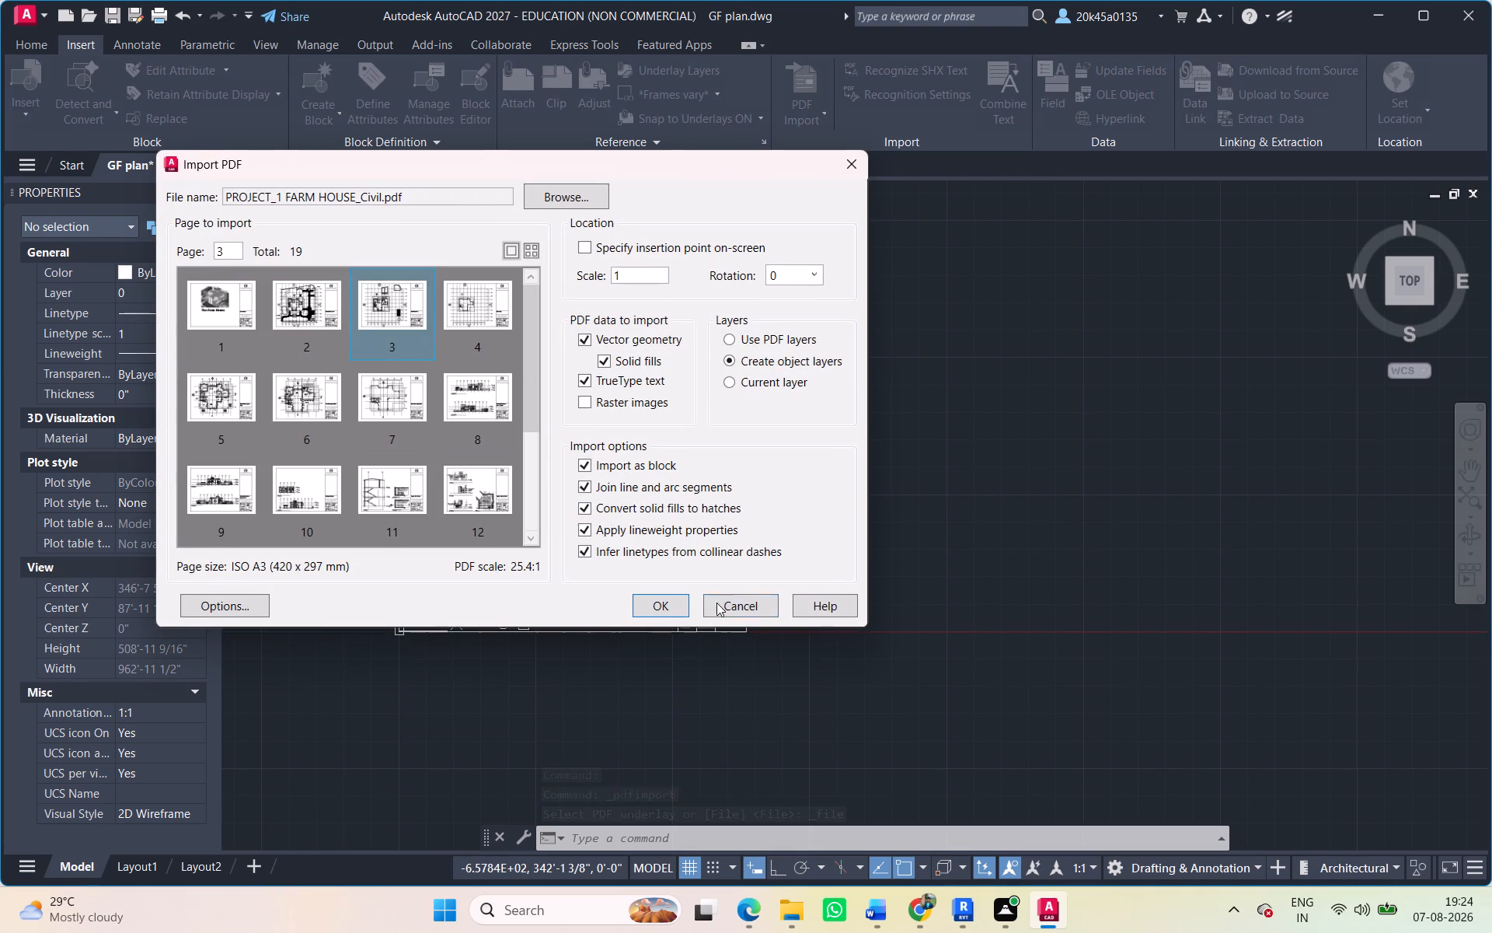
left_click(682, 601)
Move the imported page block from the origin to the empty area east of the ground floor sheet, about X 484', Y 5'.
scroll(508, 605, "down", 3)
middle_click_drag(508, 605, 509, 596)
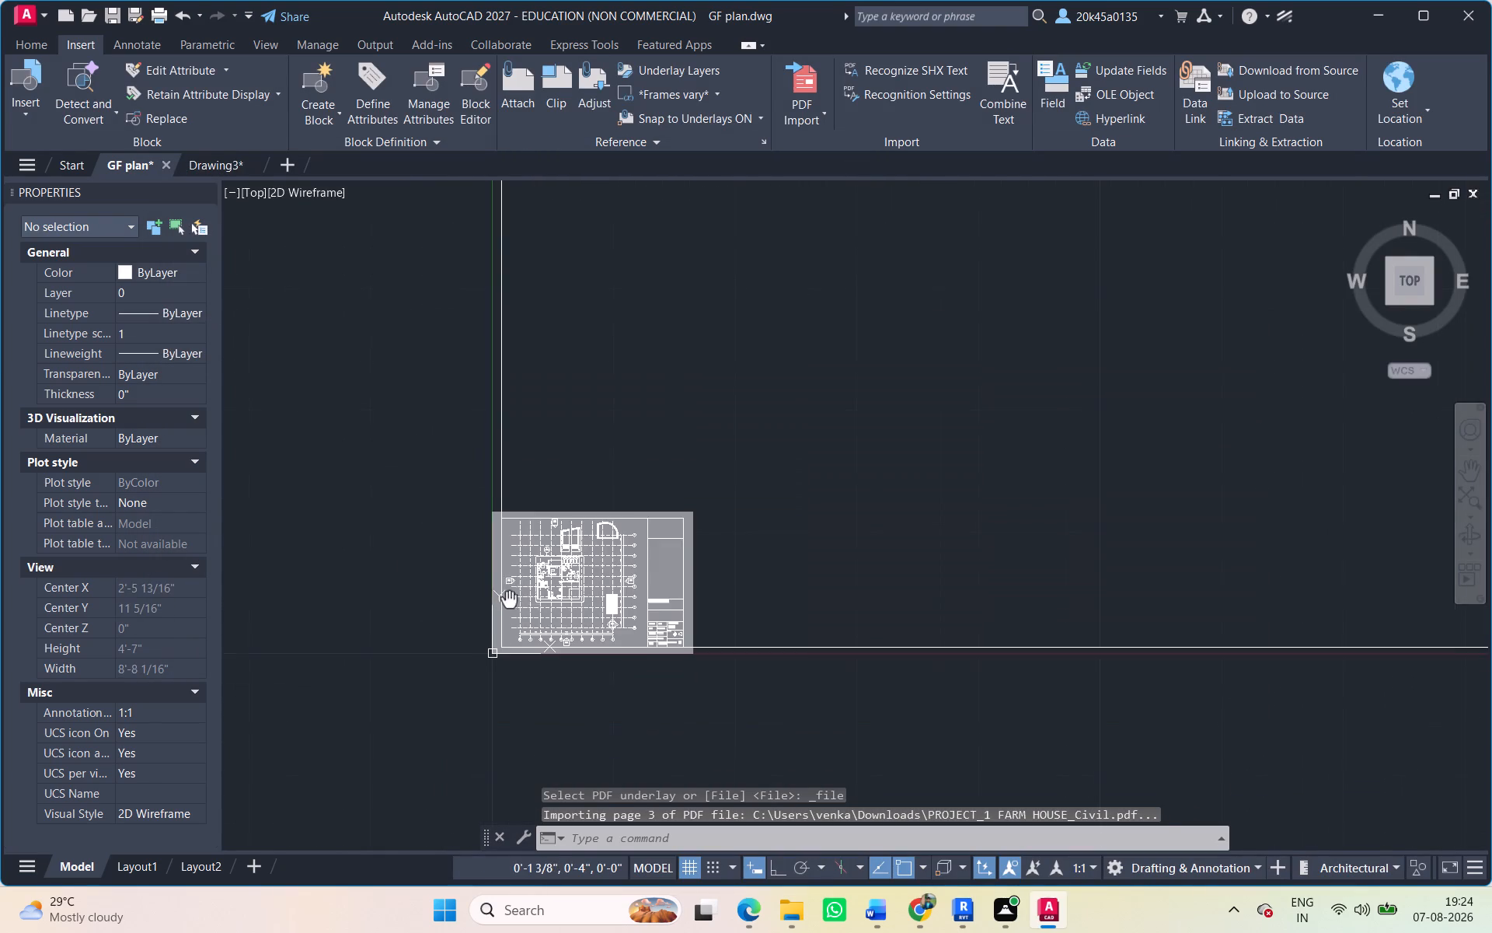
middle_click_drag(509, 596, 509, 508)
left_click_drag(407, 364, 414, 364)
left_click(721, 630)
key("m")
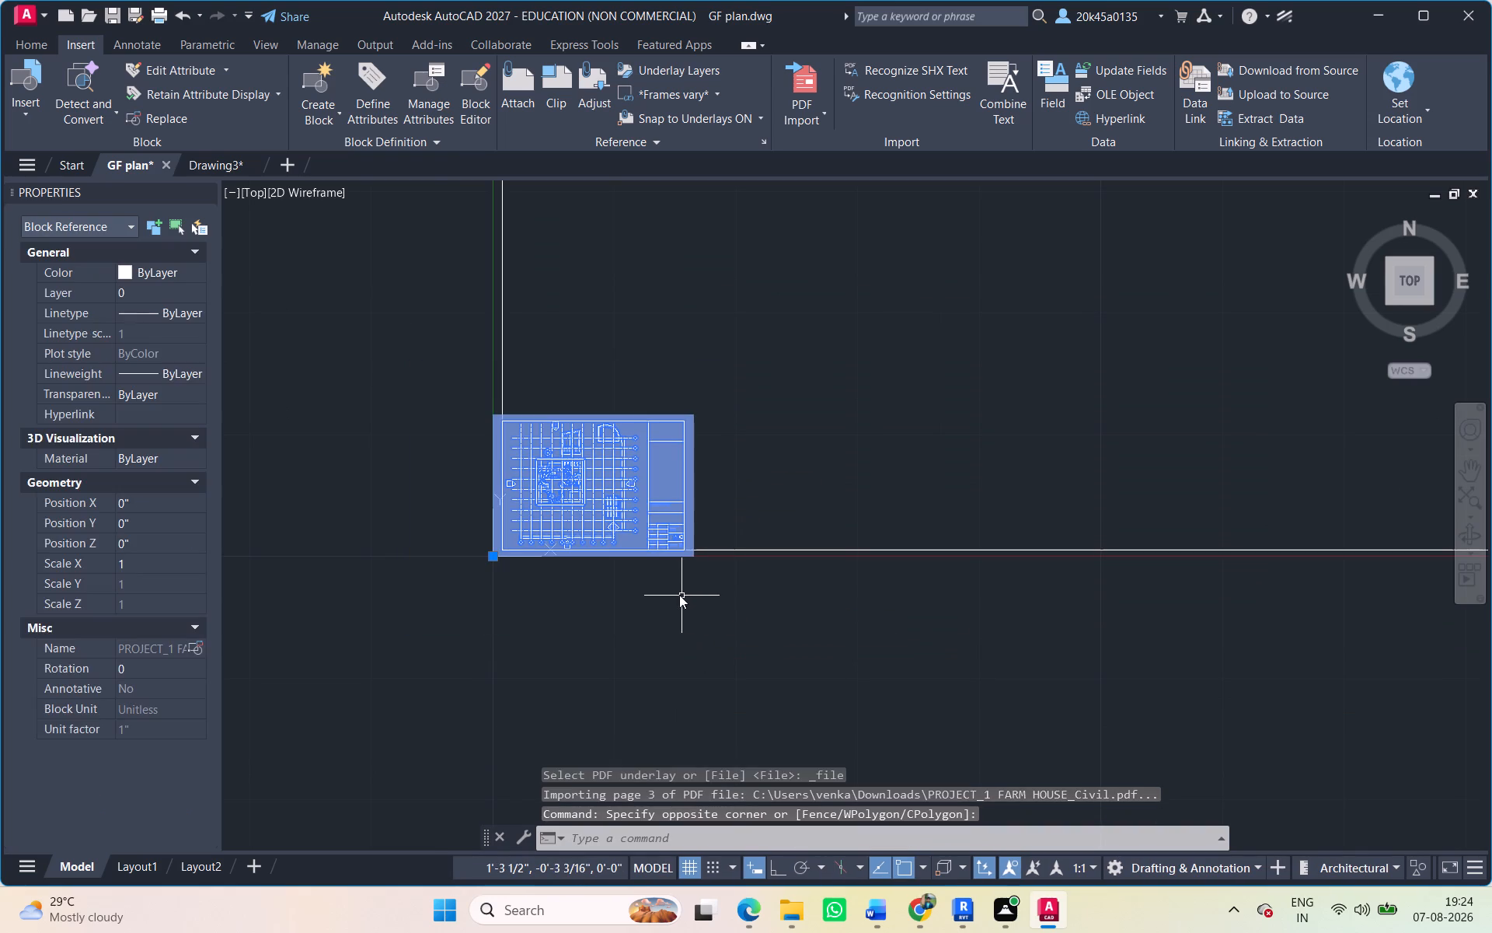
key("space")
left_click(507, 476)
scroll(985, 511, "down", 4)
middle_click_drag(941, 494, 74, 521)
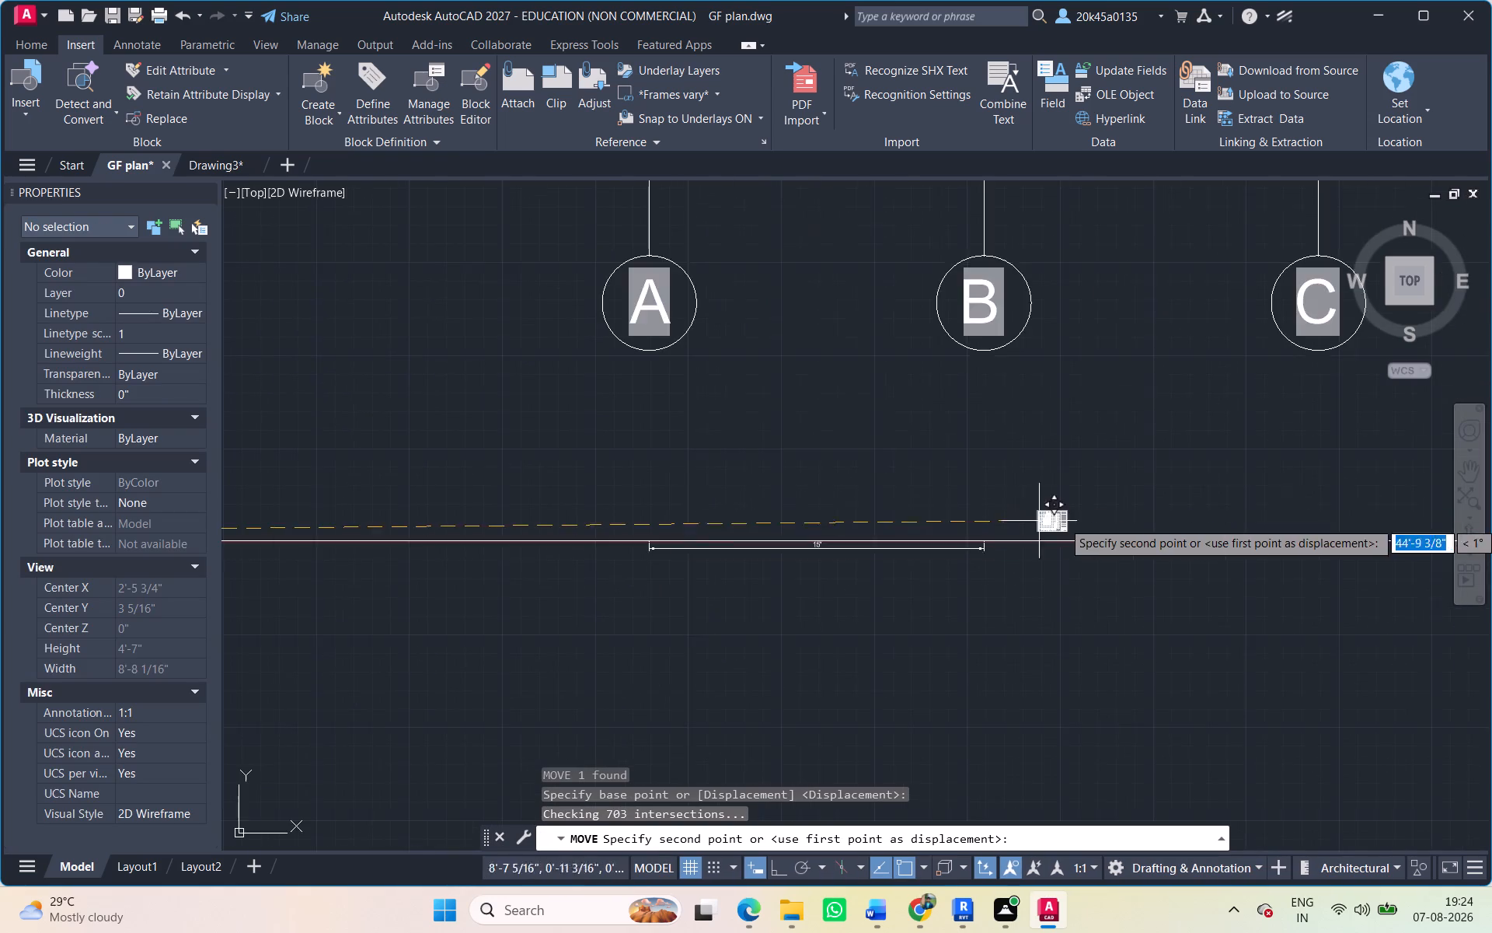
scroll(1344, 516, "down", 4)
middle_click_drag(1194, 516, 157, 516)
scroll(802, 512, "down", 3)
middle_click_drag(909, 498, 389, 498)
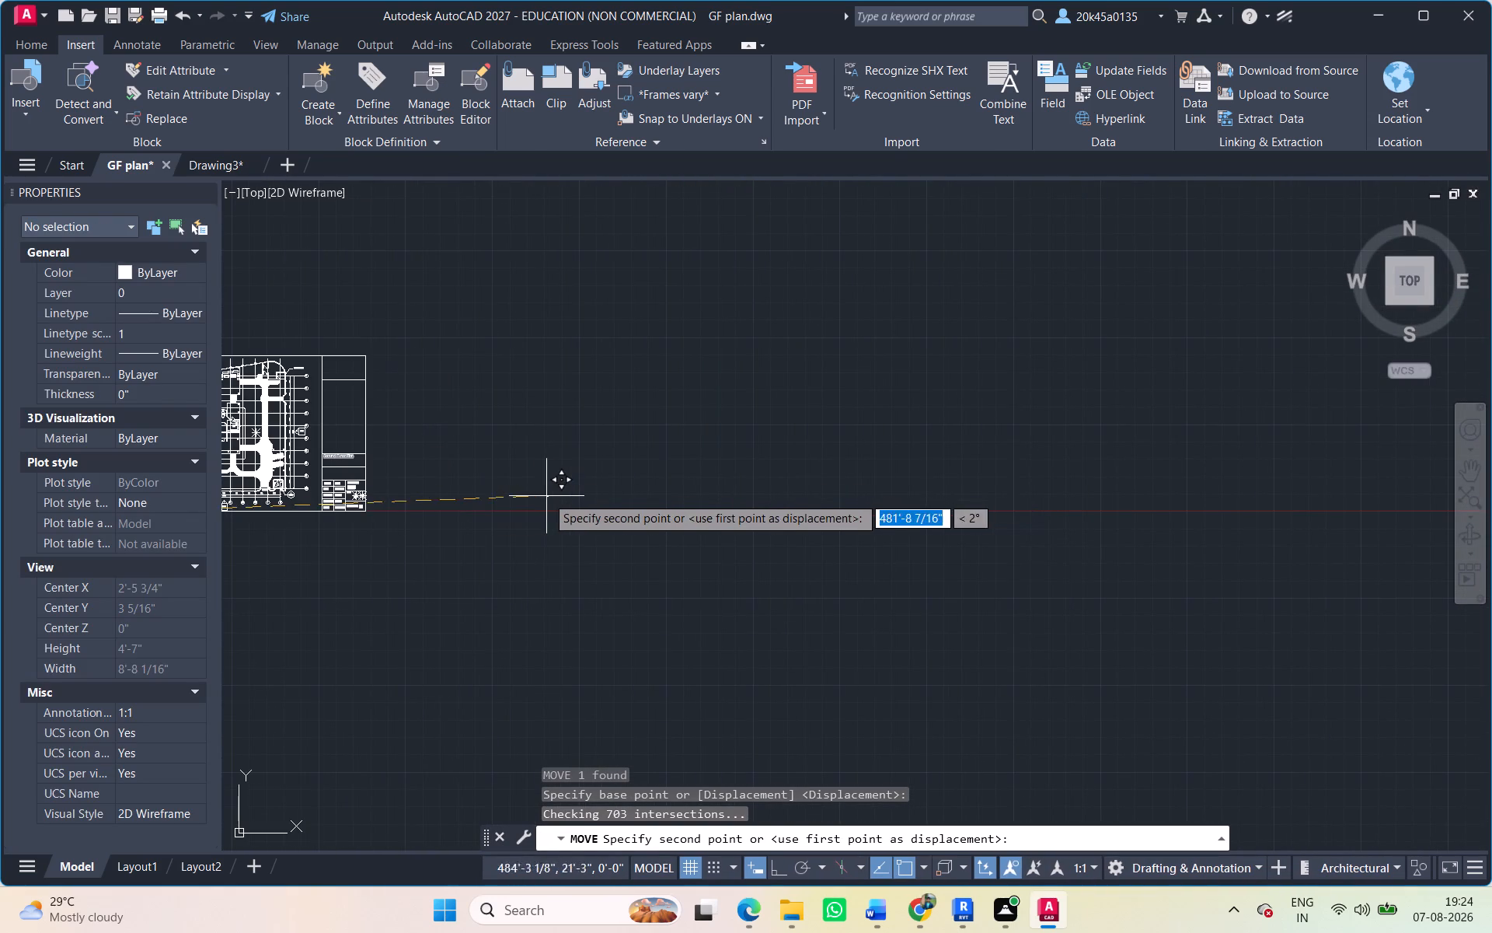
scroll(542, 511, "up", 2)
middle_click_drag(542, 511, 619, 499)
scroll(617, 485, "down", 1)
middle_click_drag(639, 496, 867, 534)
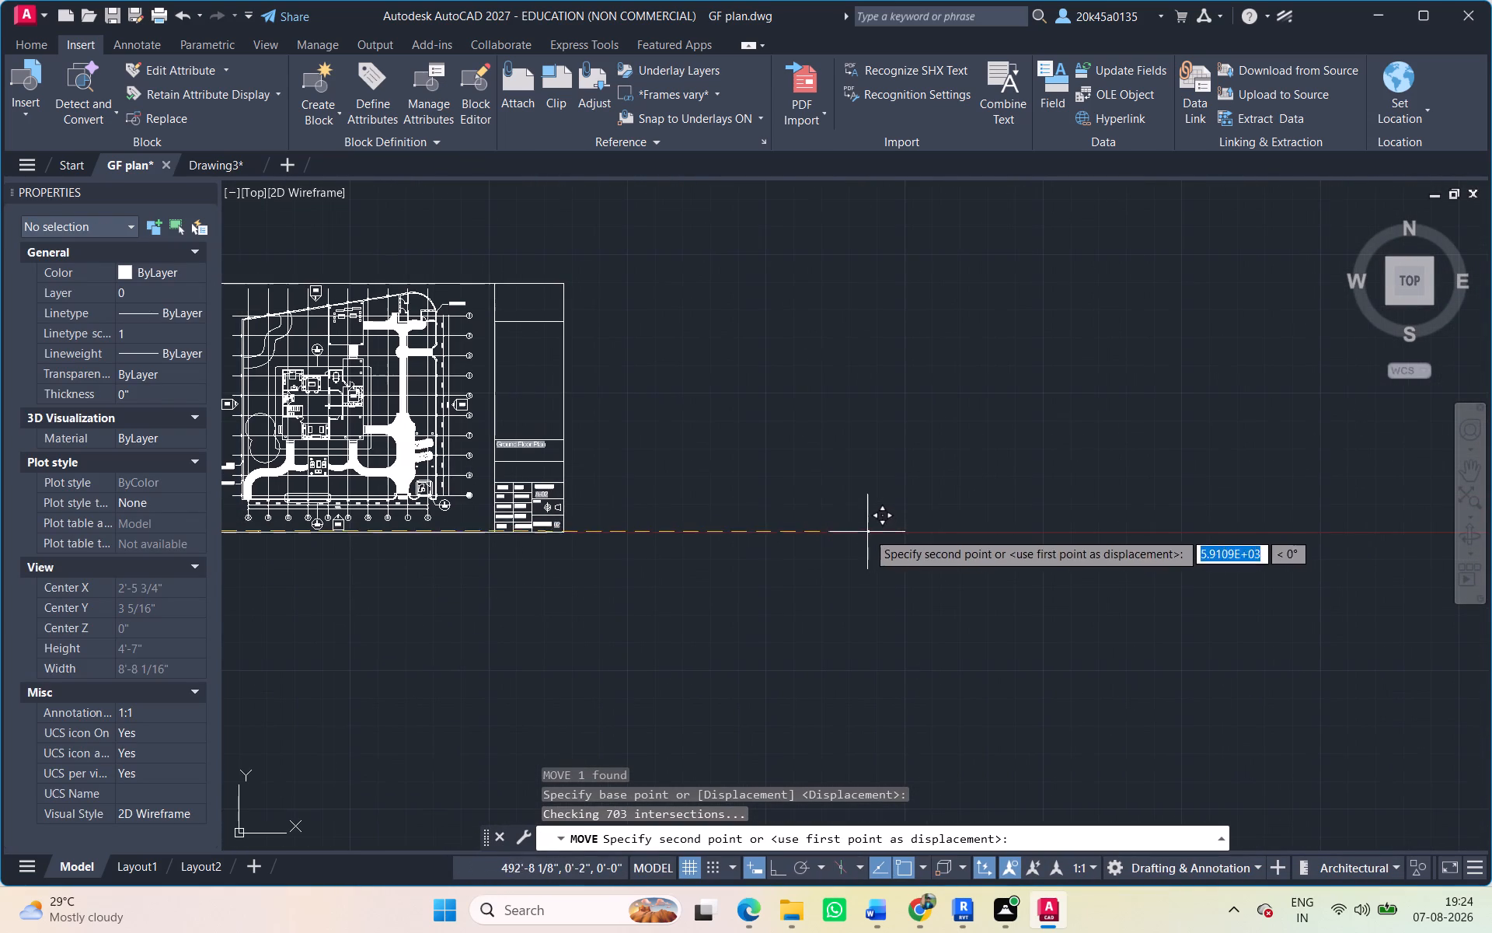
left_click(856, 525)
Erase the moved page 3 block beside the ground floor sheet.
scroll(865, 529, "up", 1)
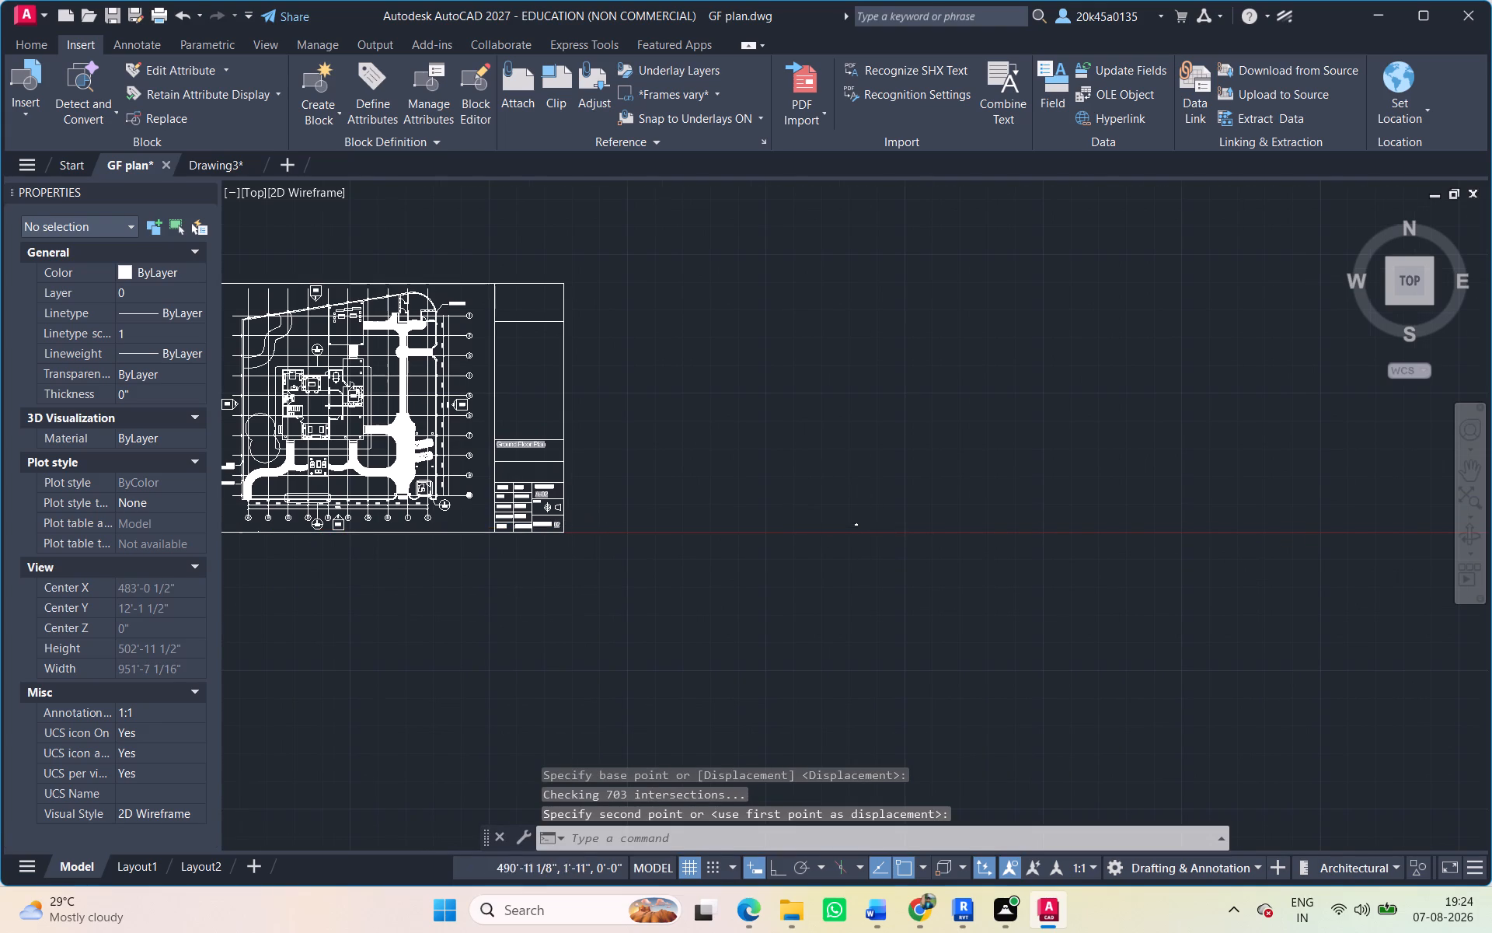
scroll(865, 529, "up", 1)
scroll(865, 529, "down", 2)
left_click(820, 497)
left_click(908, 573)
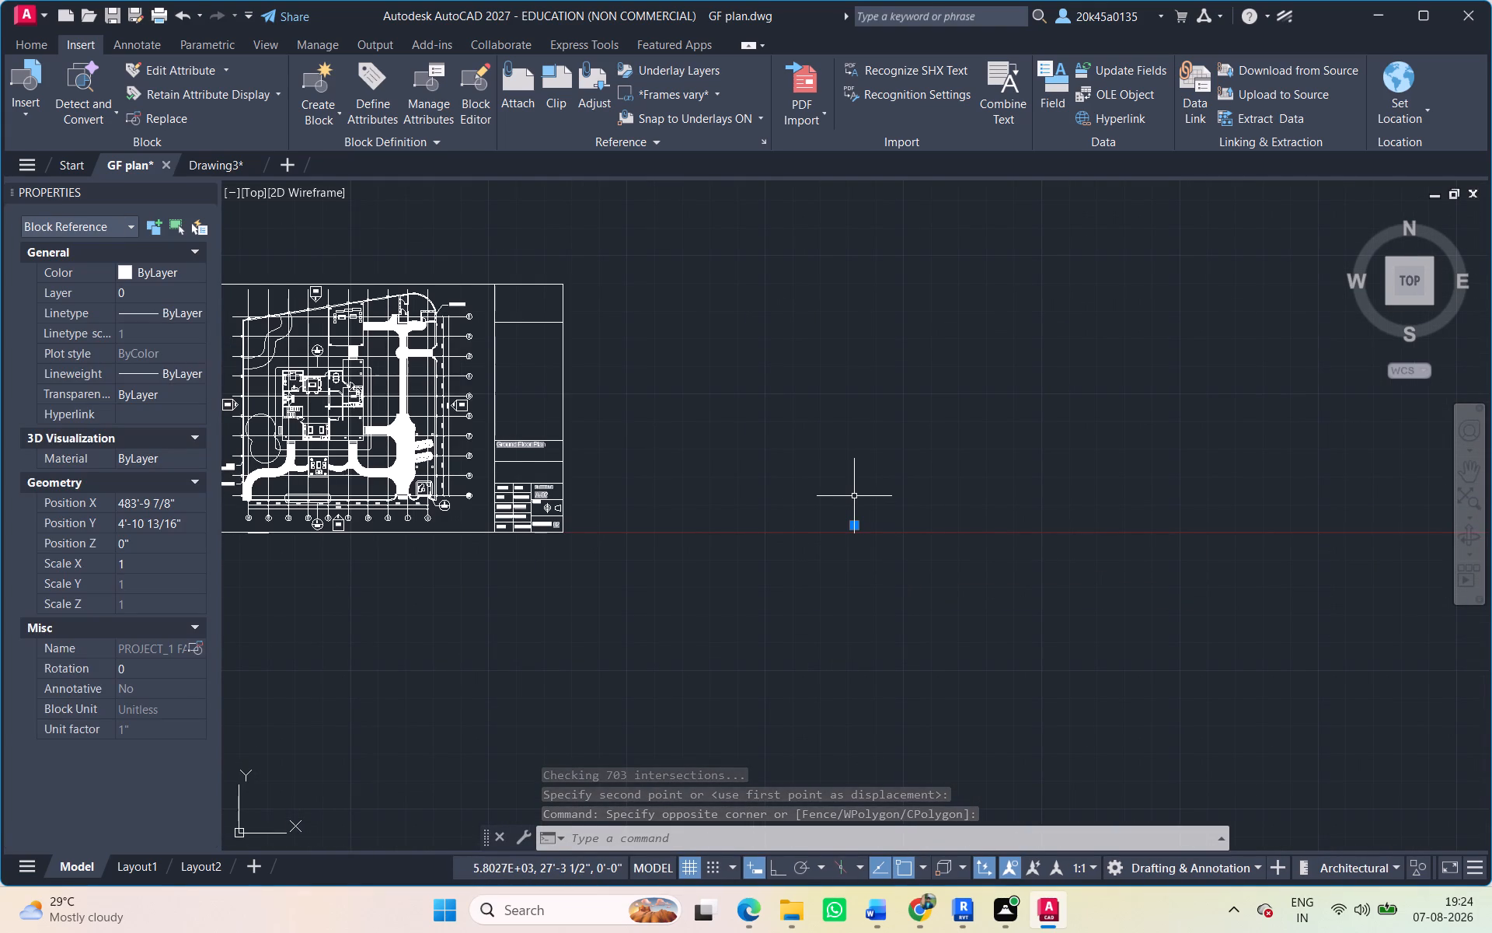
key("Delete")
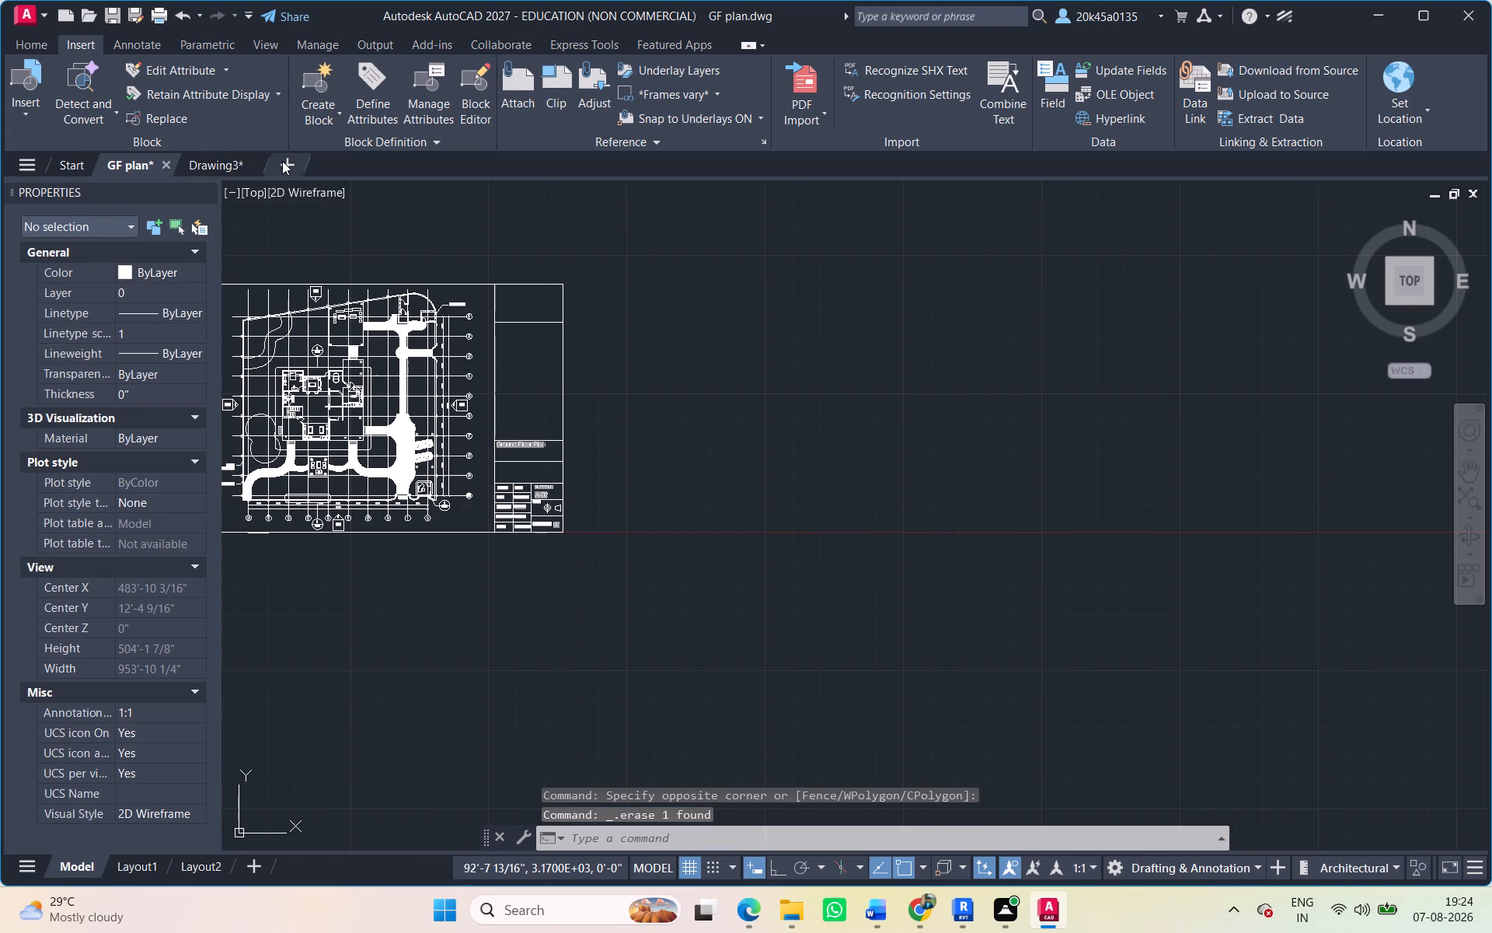
Switch to Drawing3 and erase the whole elevation sheet with all its objects.
left_click(242, 166)
scroll(643, 376, "down", 1)
middle_click_drag(644, 378, 500, 390)
scroll(676, 442, "up", 2)
left_click(425, 232)
left_click(891, 511)
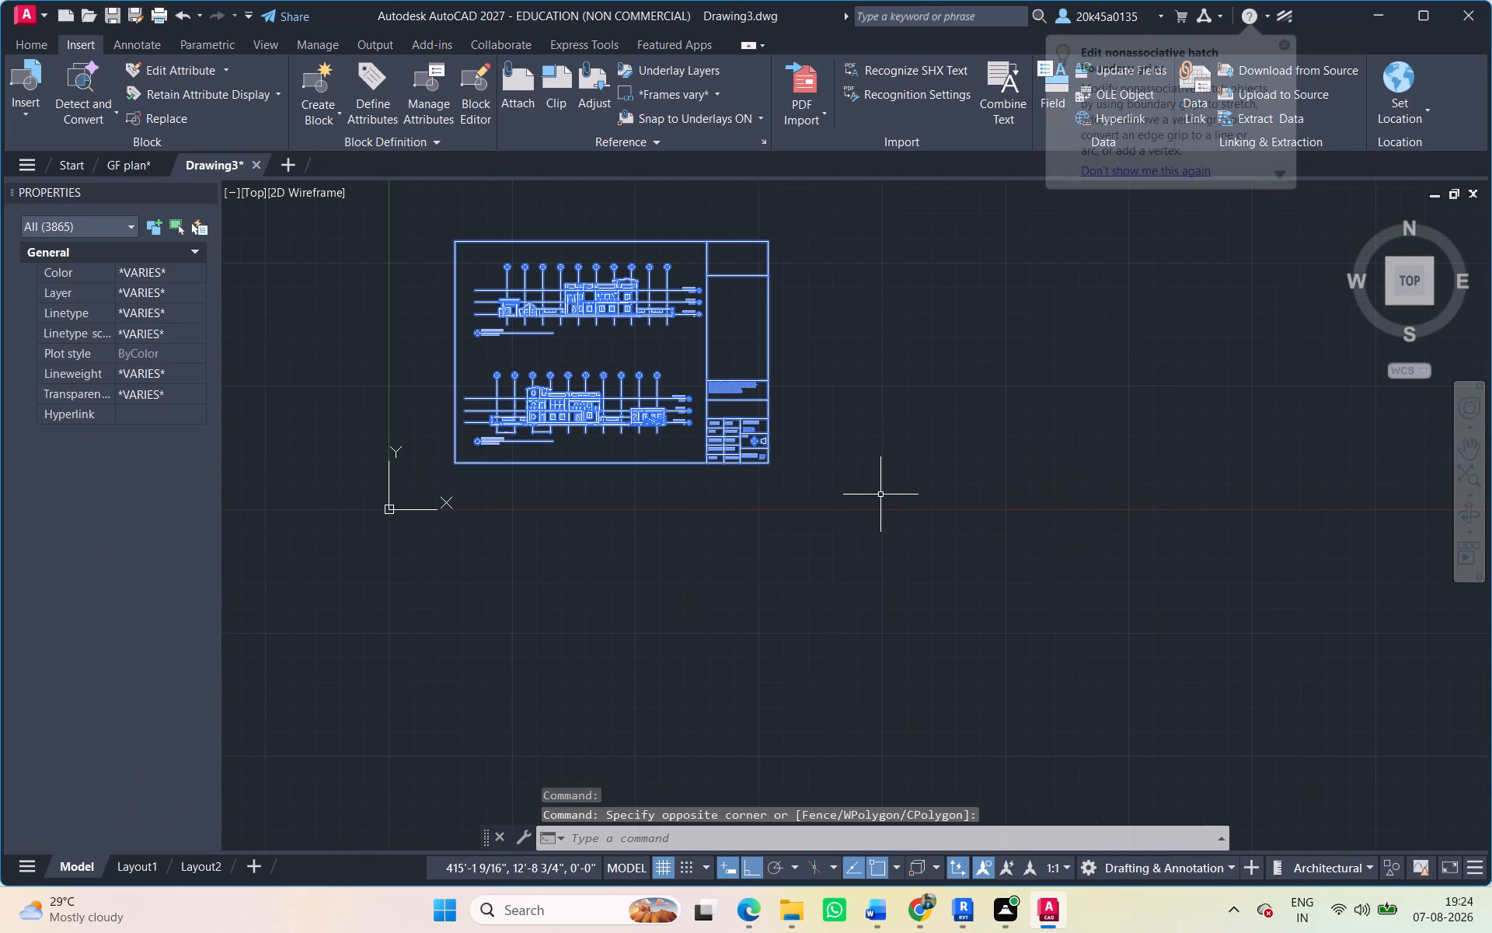
key("Delete")
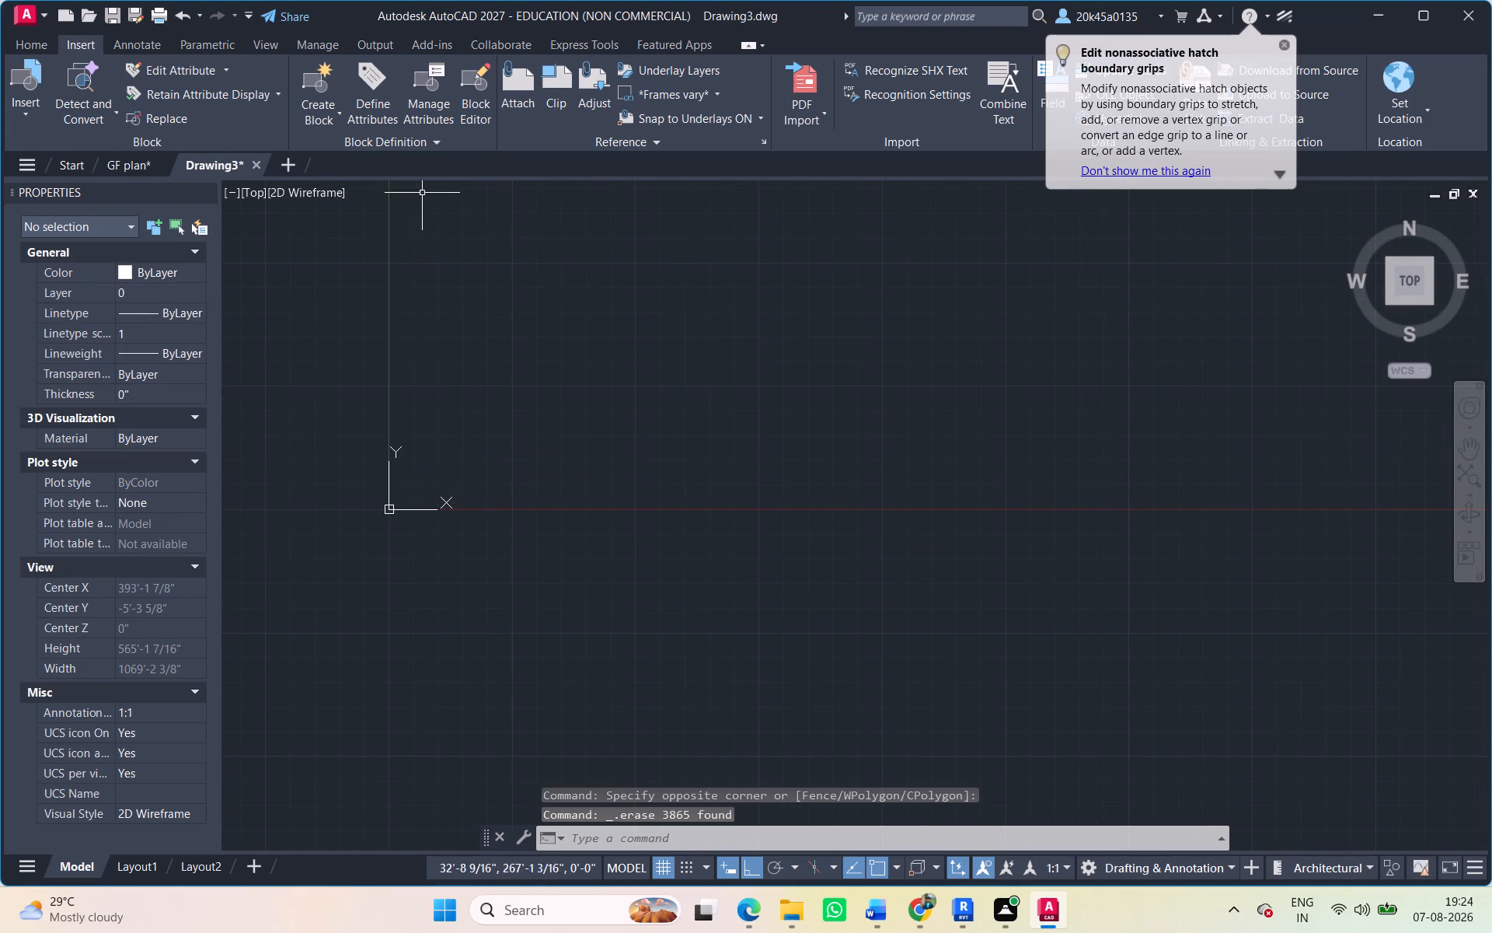
Switch to the GF plan drawing and undo the erase of the page 3 block beside the ground floor sheet.
left_click(118, 162)
middle_click_drag(556, 438, 856, 412)
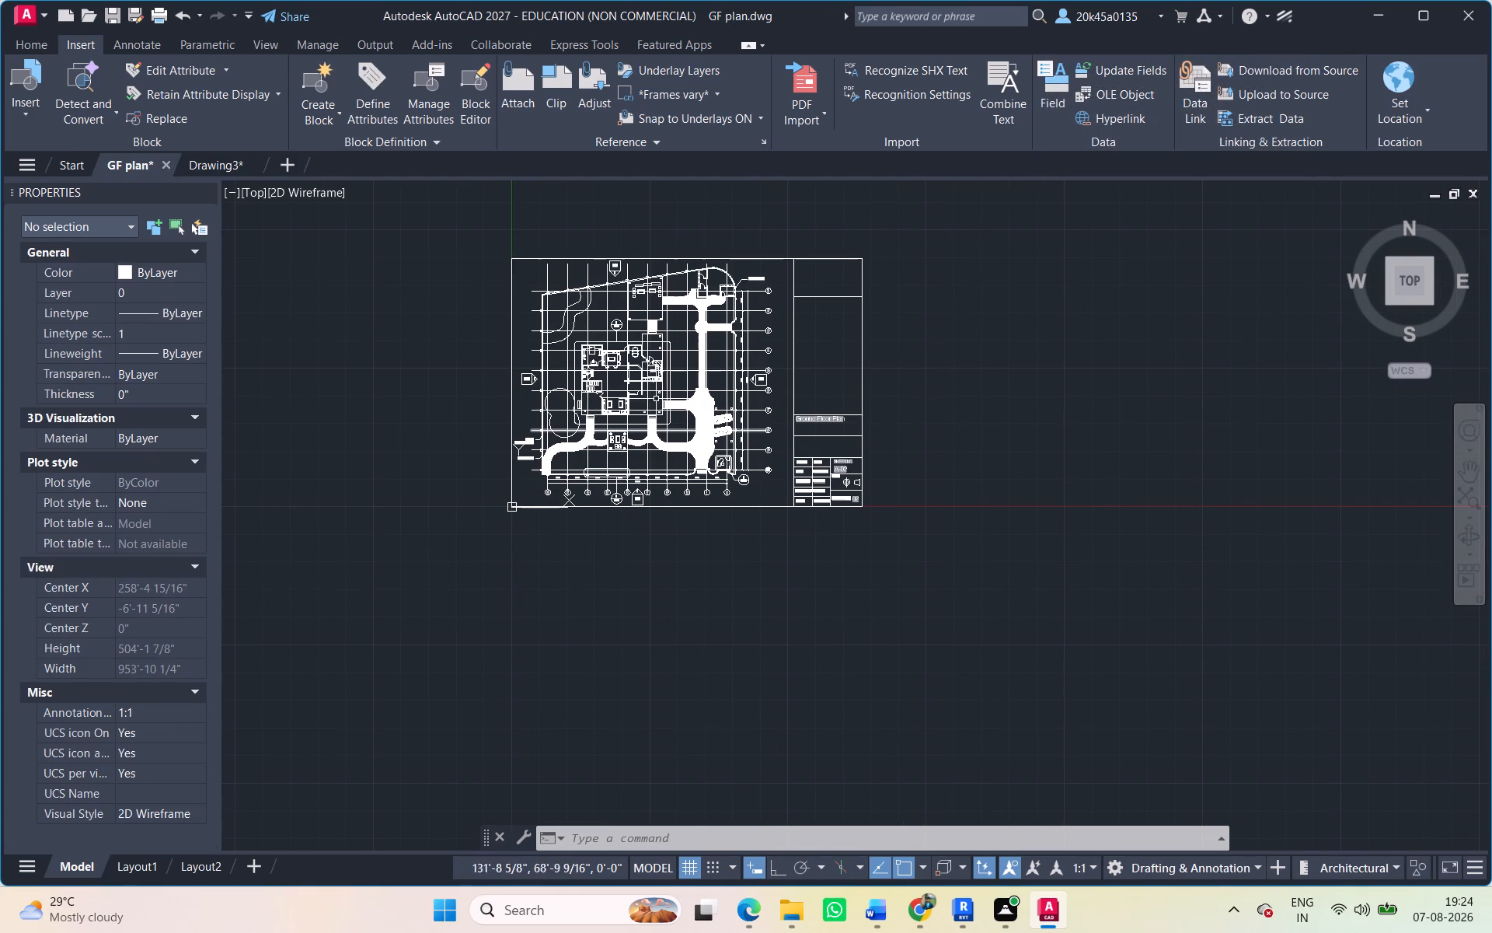
key("ctrl+z")
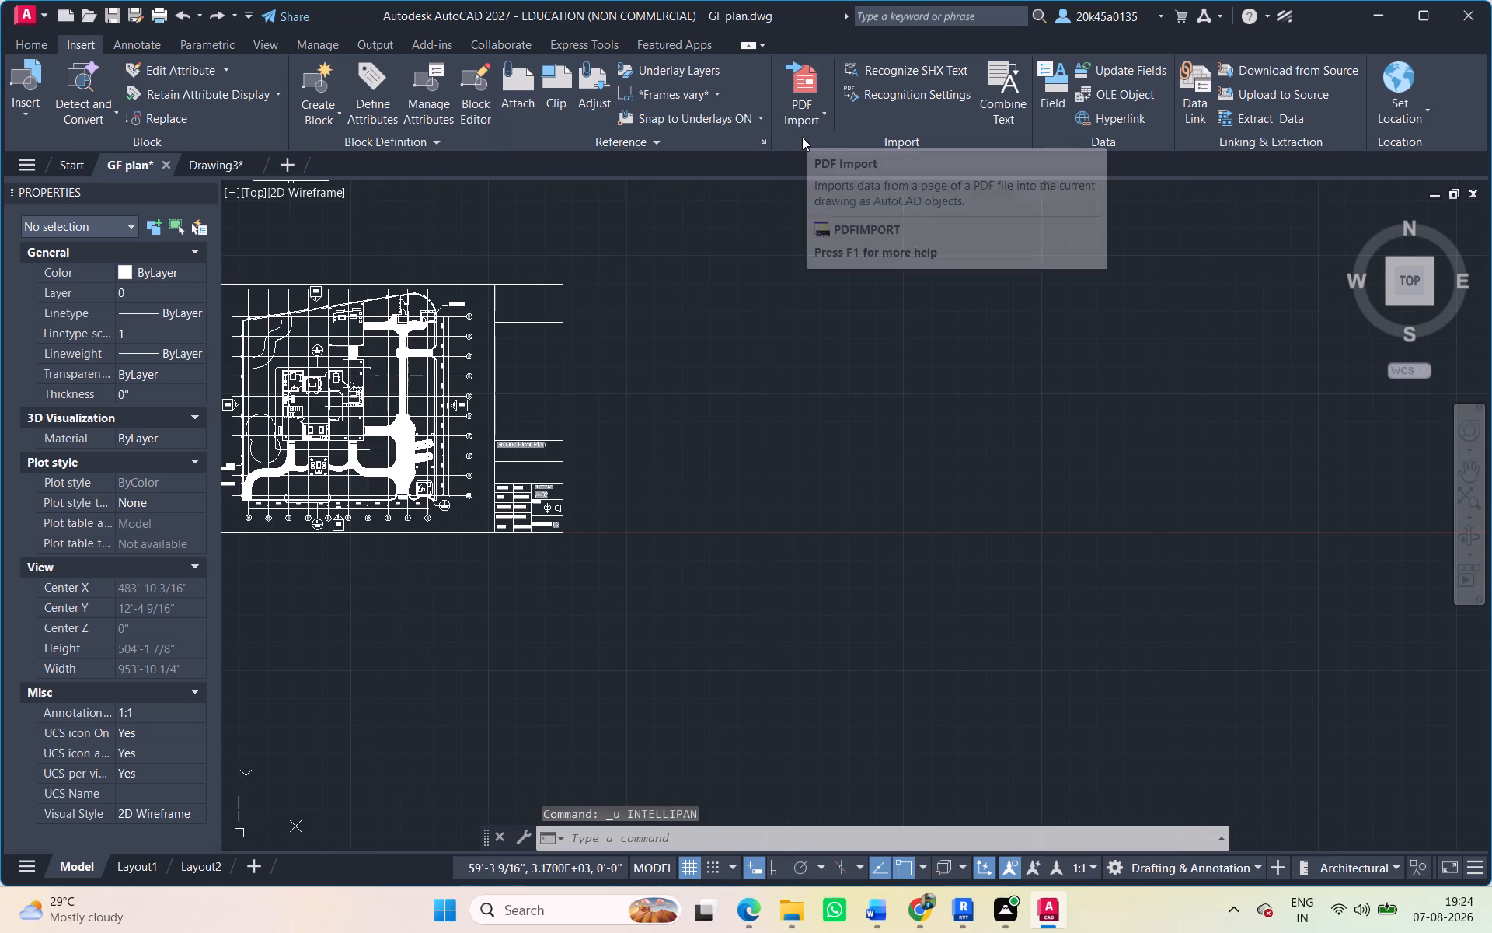
key("ctrl+z")
Move the restored page 3 block within the empty area east of the ground floor sheet, to about X 474', Y 20'.
scroll(967, 494, "up", 2)
scroll(687, 537, "up", 2)
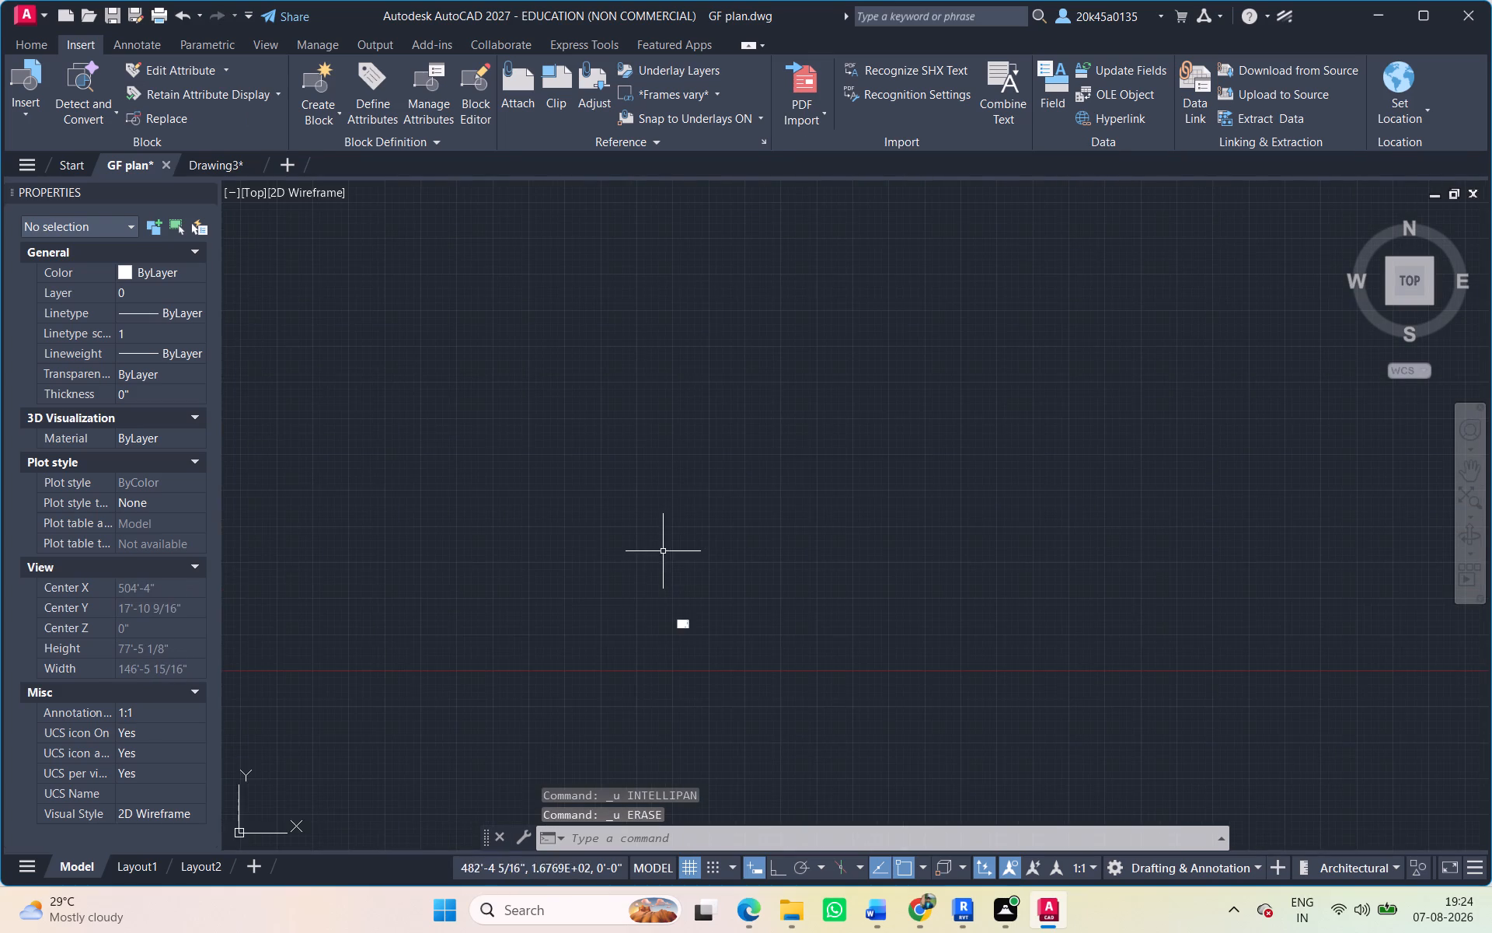
middle_click_drag(663, 551, 748, 400)
left_click_drag(730, 444, 737, 447)
left_click(860, 532)
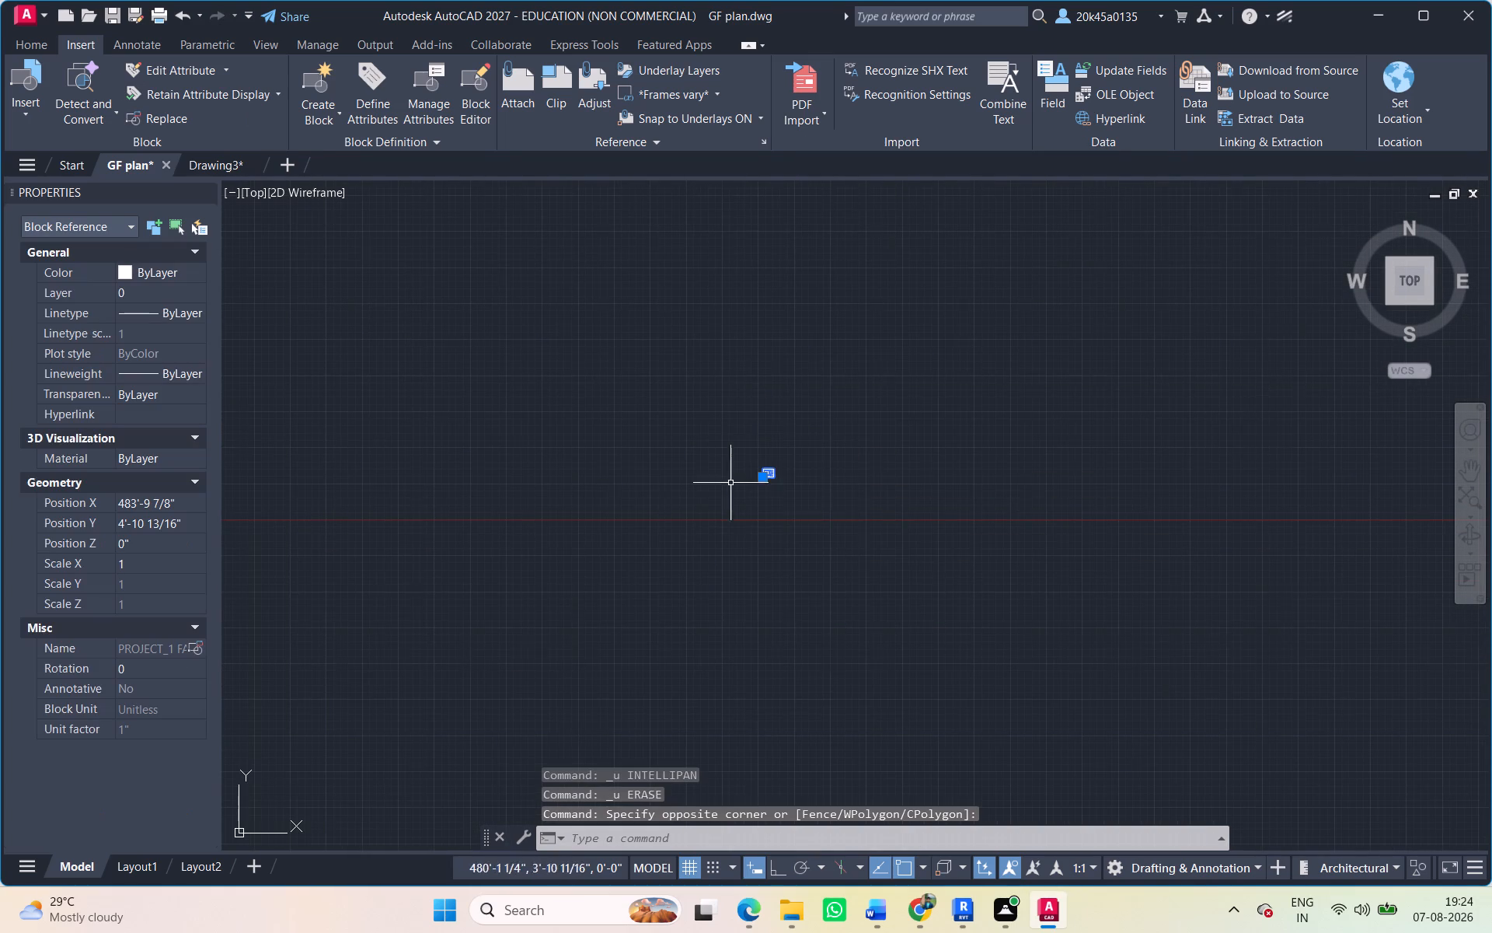
scroll(729, 480, "up", 4)
key("m")
key("space")
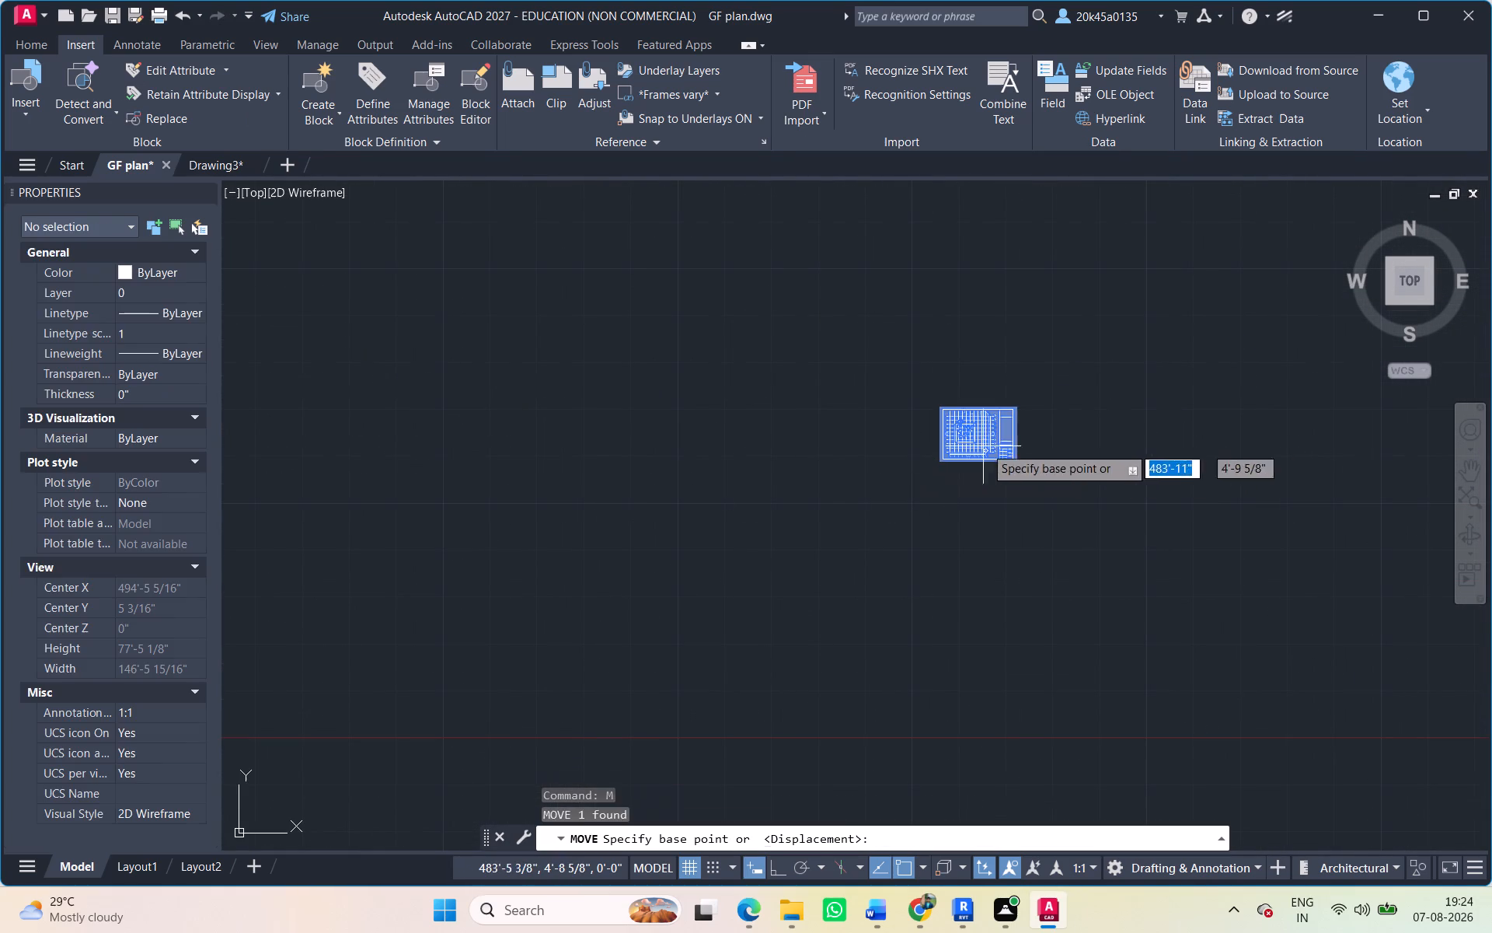
left_click(1002, 435)
scroll(675, 488, "down", 4)
middle_click_drag(675, 490, 1298, 421)
scroll(745, 494, "down", 3)
middle_click_drag(682, 497, 1307, 449)
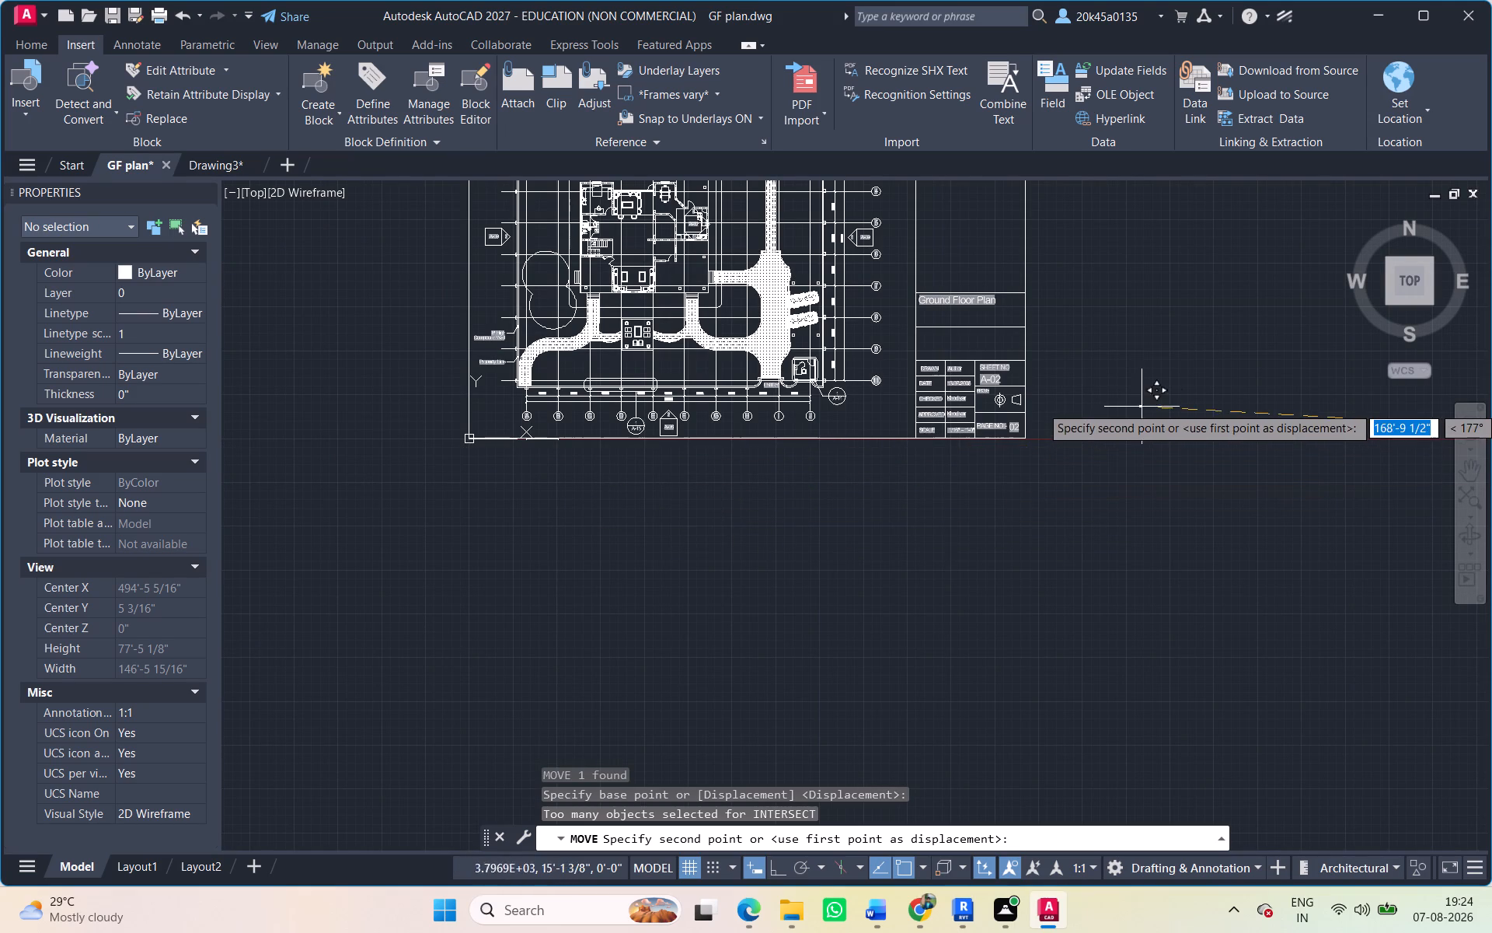
scroll(1159, 409, "up", 4)
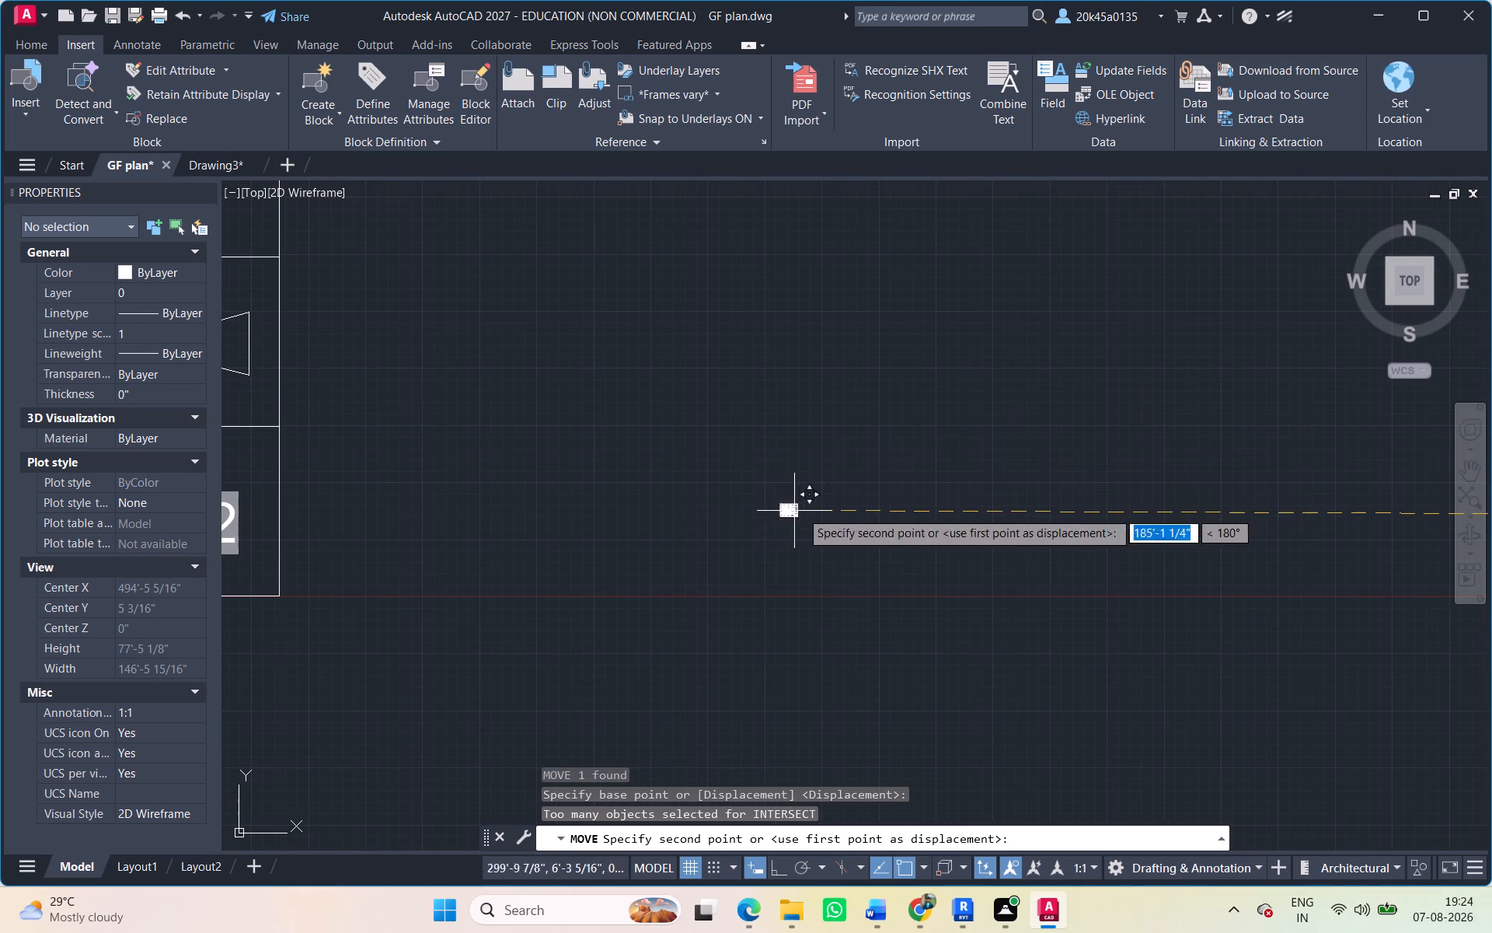
scroll(1138, 502, "down", 3)
middle_click_drag(1138, 502, 833, 491)
scroll(962, 489, "down", 2)
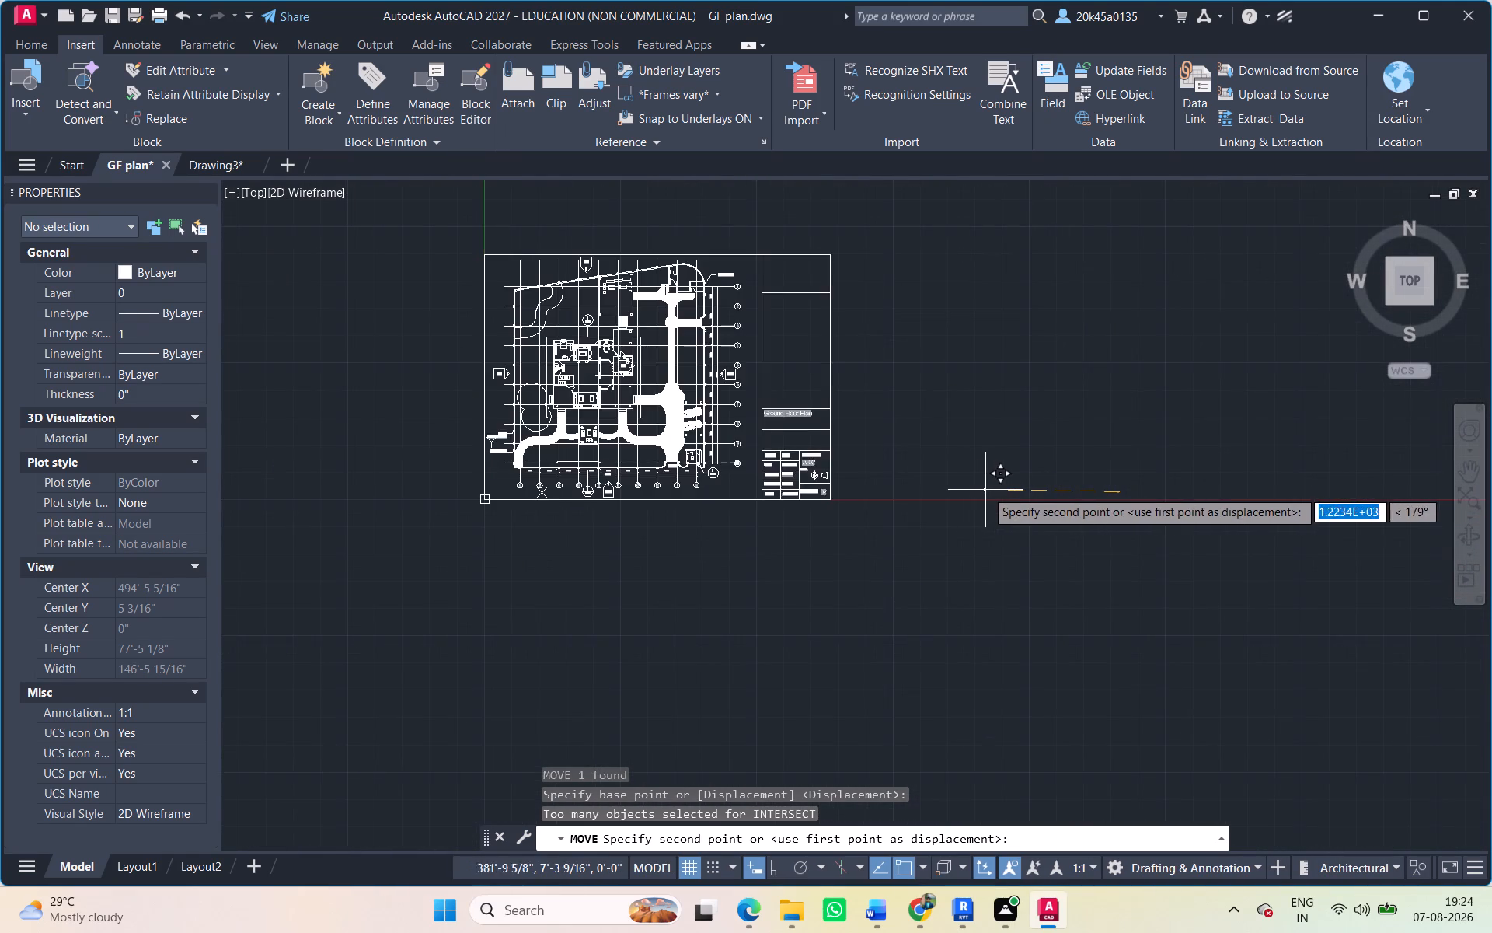
middle_click_drag(985, 490, 736, 490)
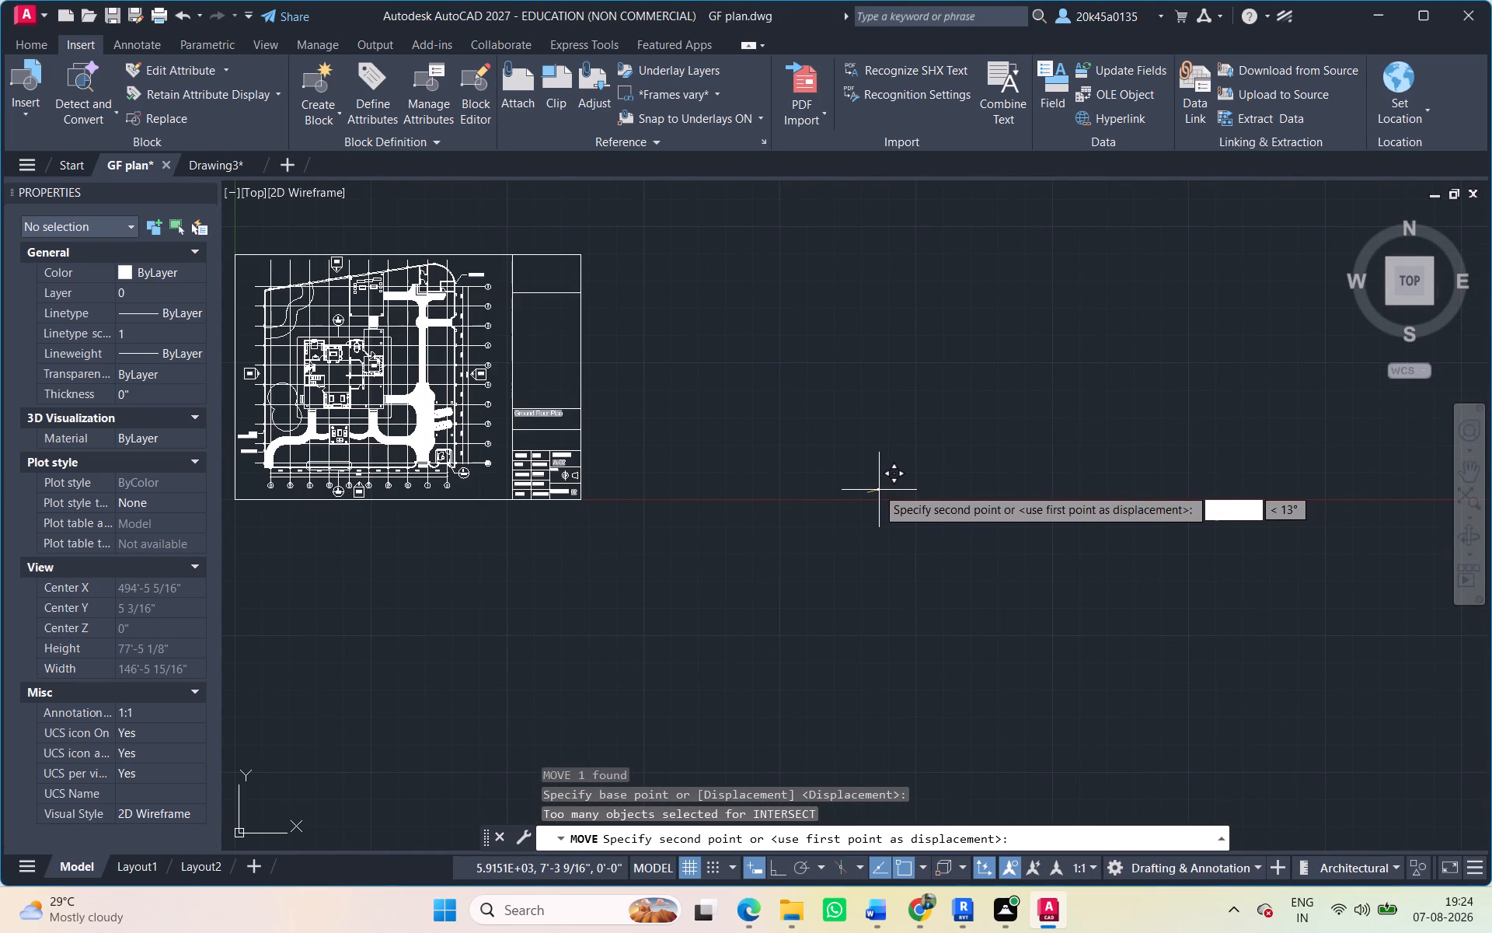
left_click(855, 473)
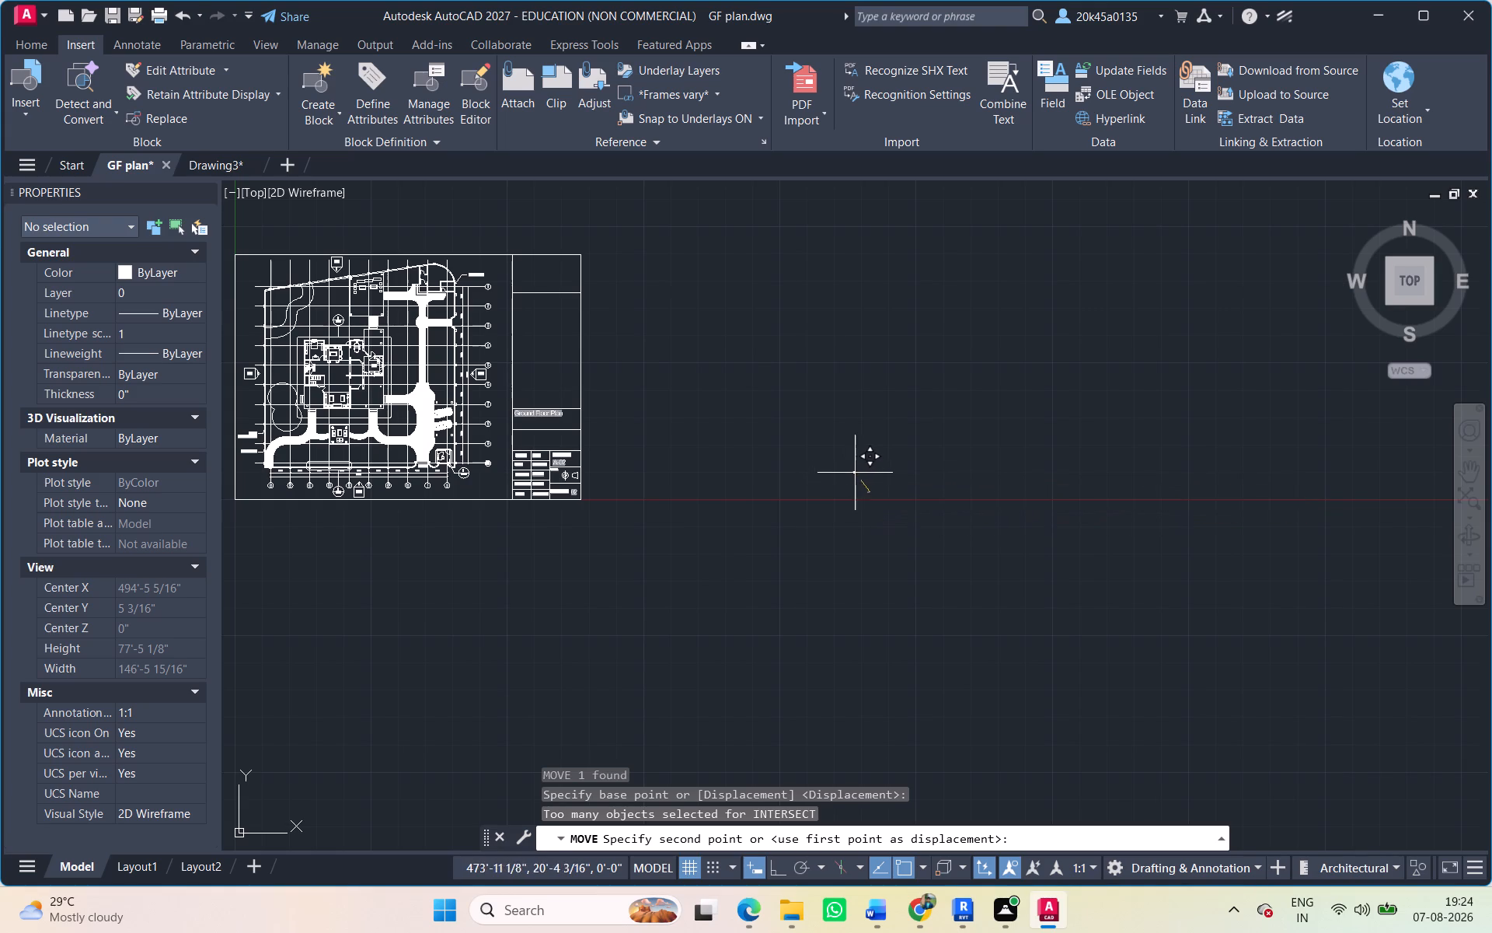
Import page 3 of PROJECT_1 FARM HOUSE_Civil.pdf as a block at scale 1 and rotation 0.
scroll(631, 467, "down", 2)
middle_click_drag(650, 471, 825, 466)
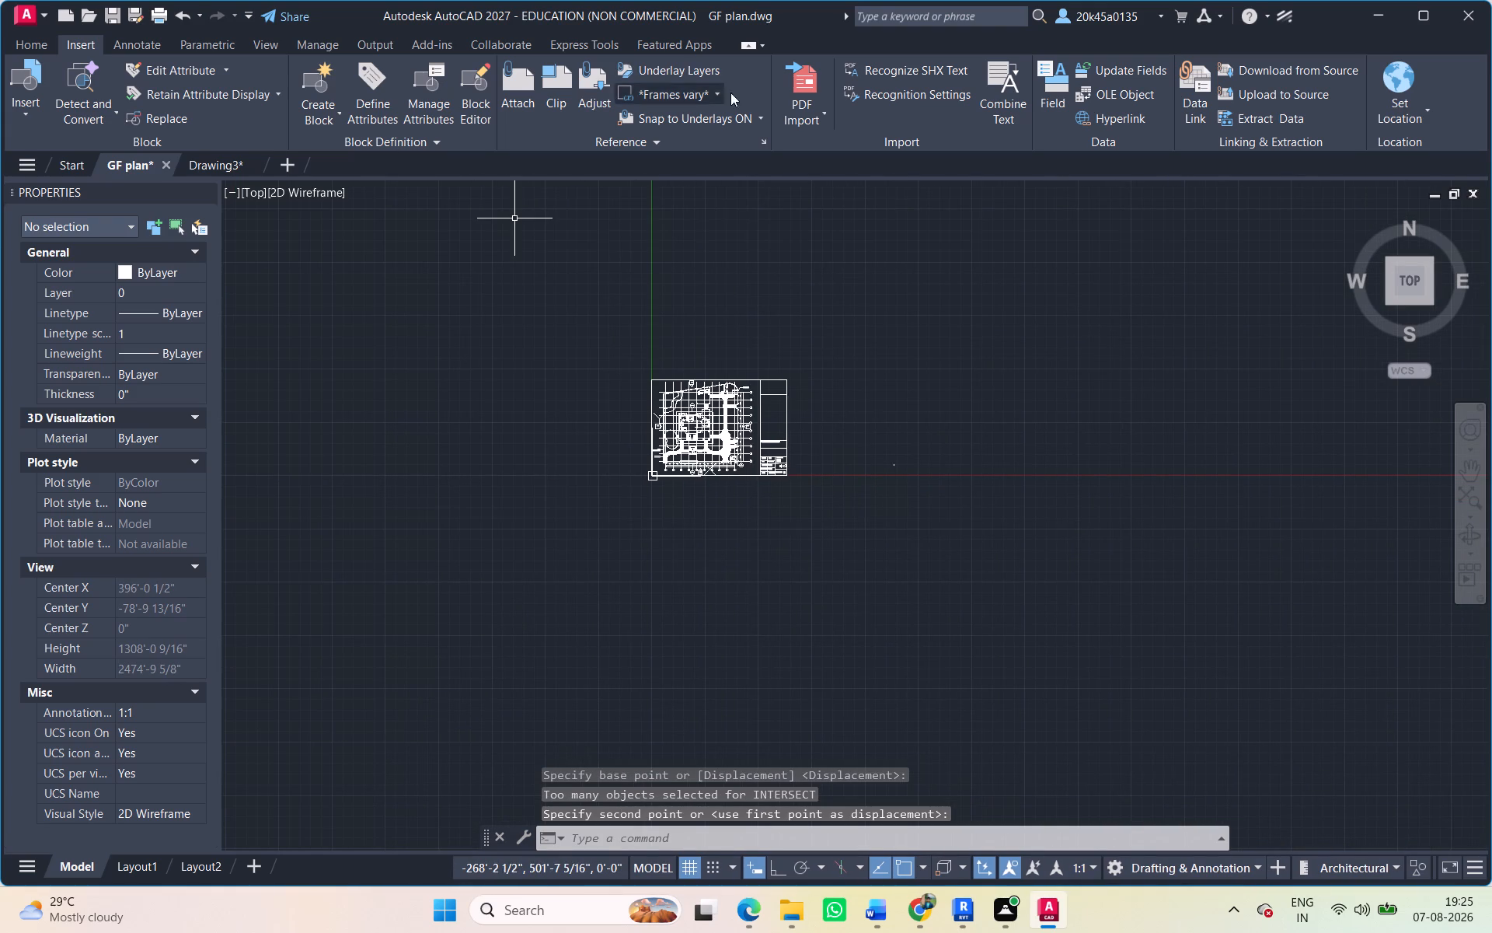
left_click(828, 113)
left_click(826, 159)
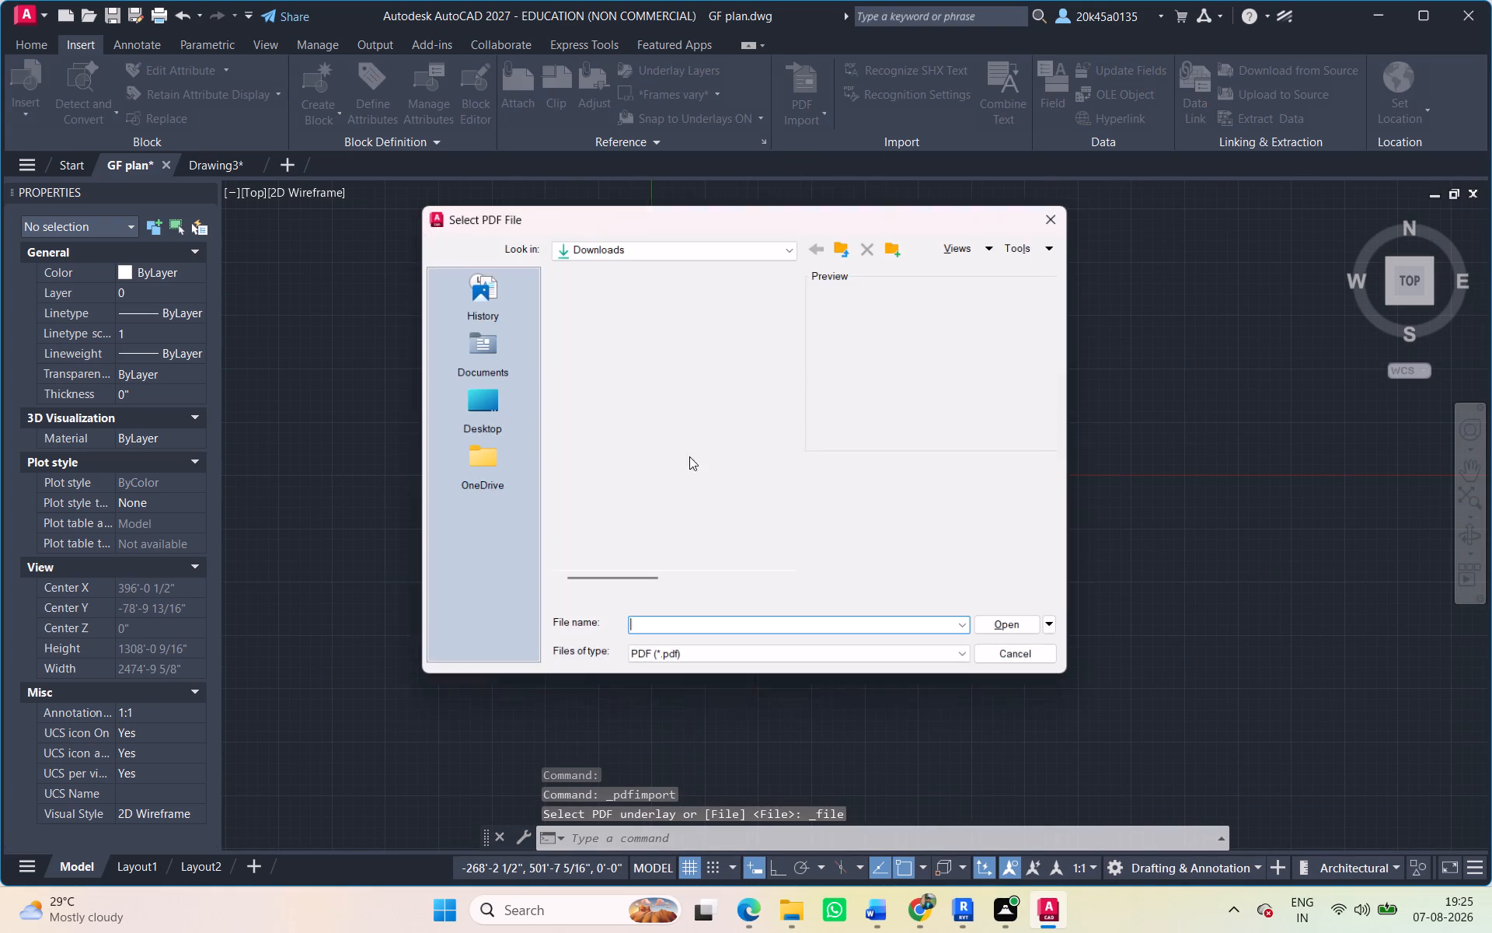
scroll(682, 473, "up", 2)
left_click(615, 353)
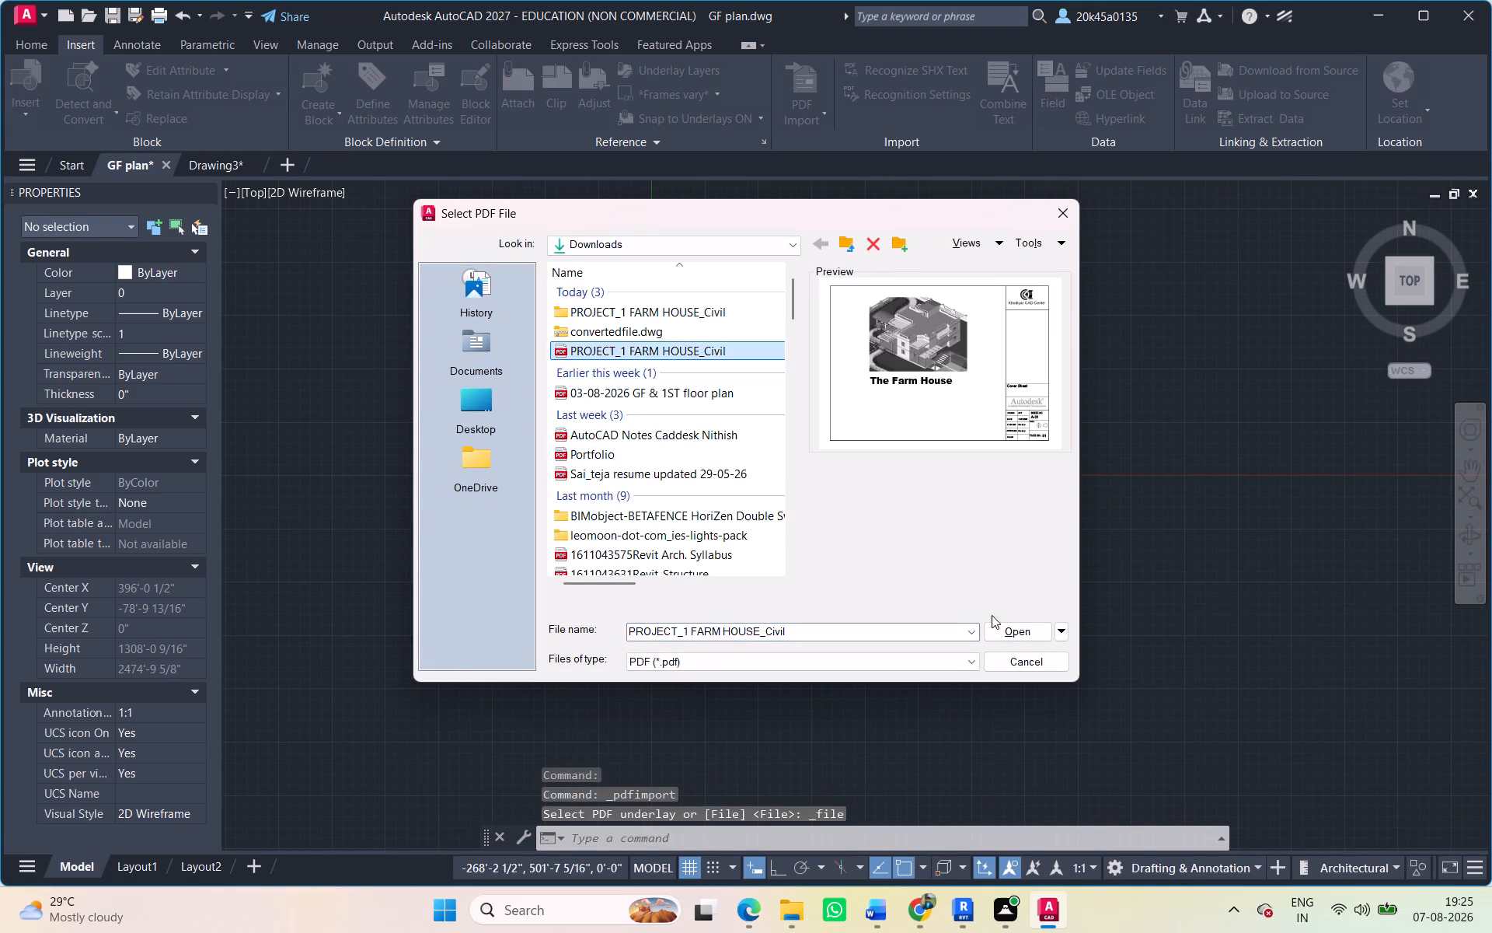
left_click(1012, 627)
left_click(378, 301)
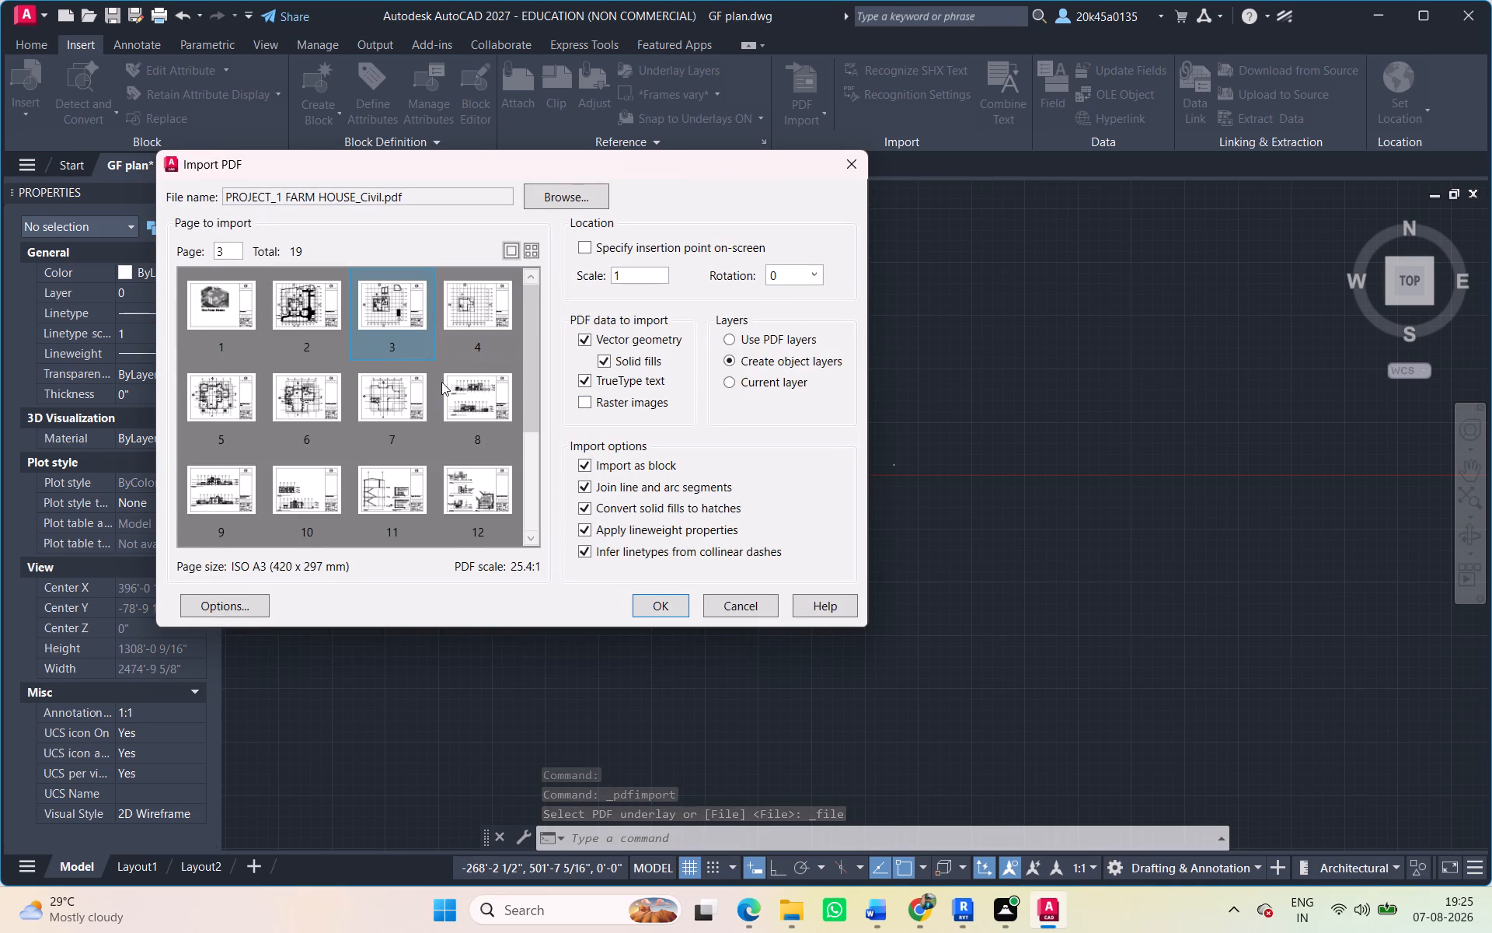
left_click(665, 611)
scroll(640, 467, "down", 1)
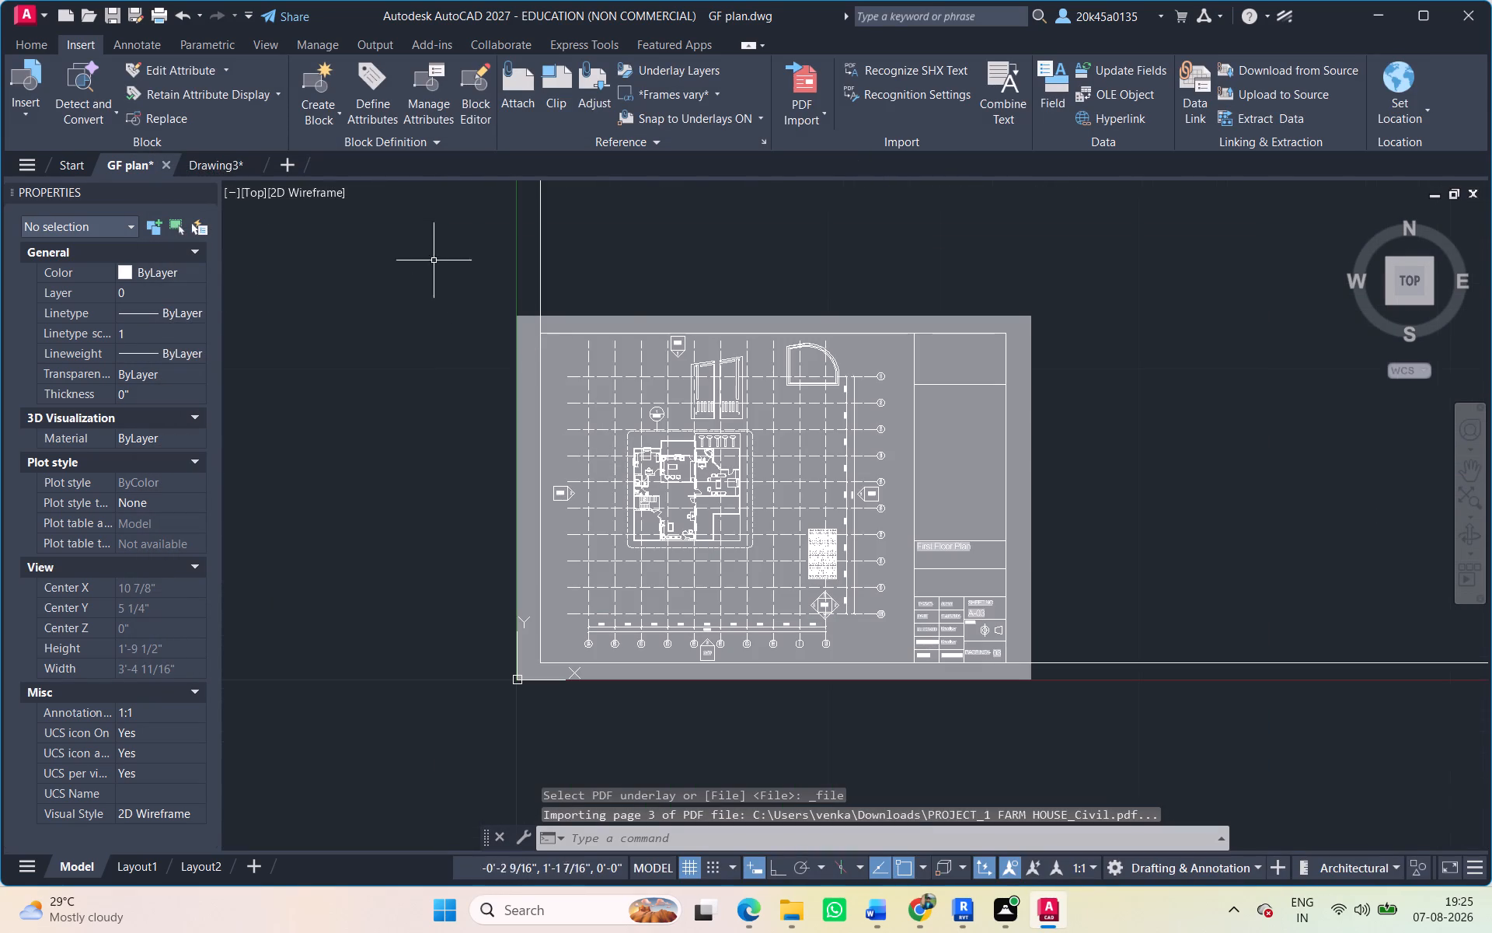
Explode the newly imported First Floor Plan block at the origin into separate objects.
left_click(428, 256)
left_click(1063, 678)
type("ex")
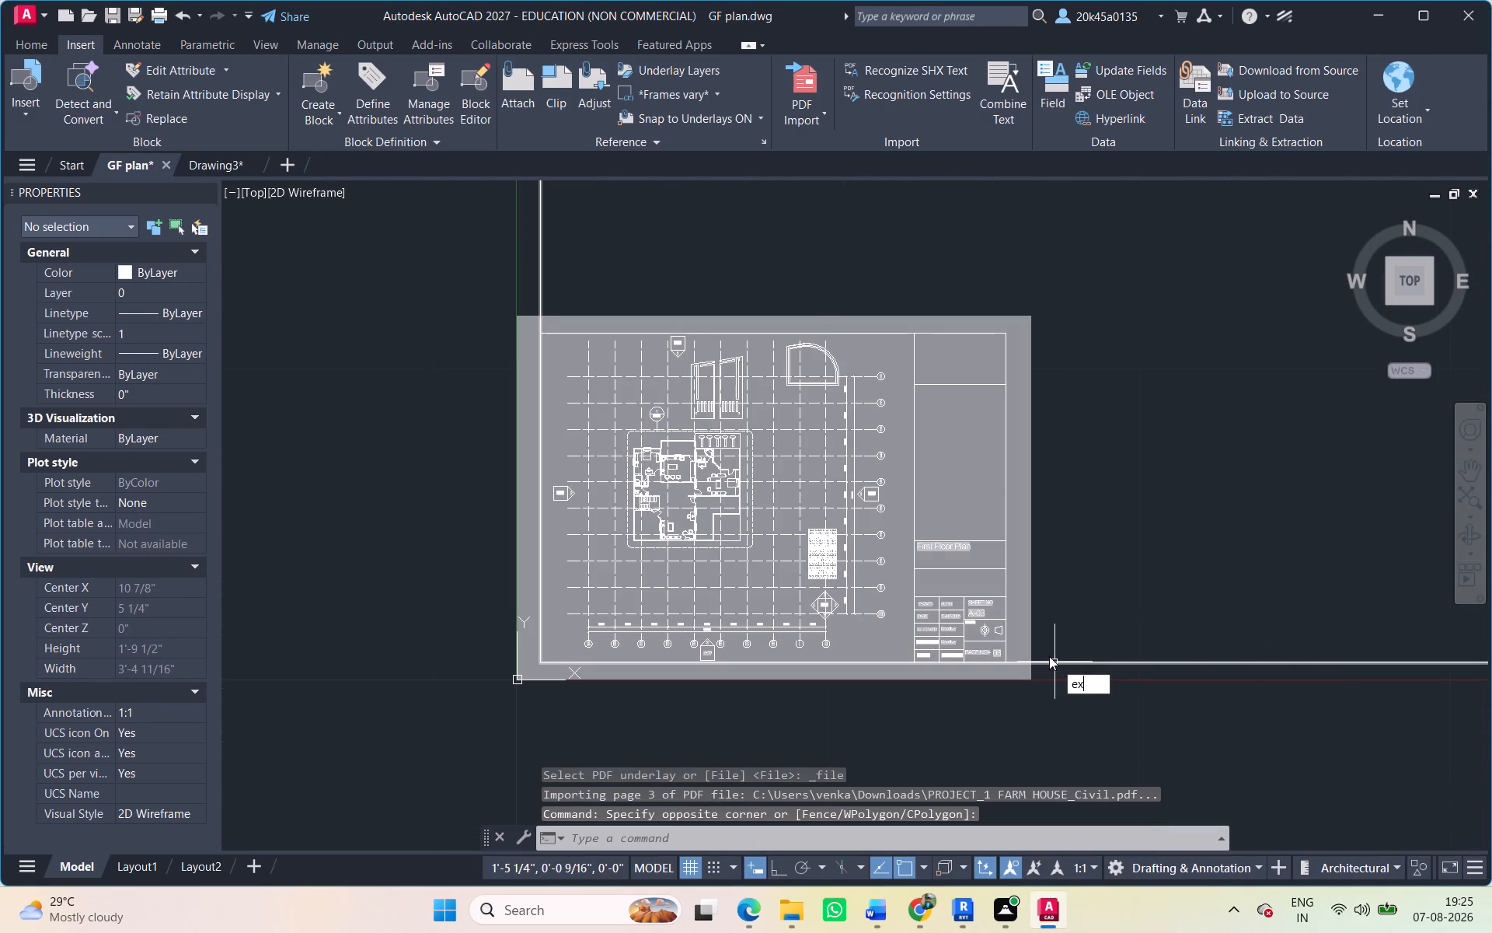
left_click(1130, 716)
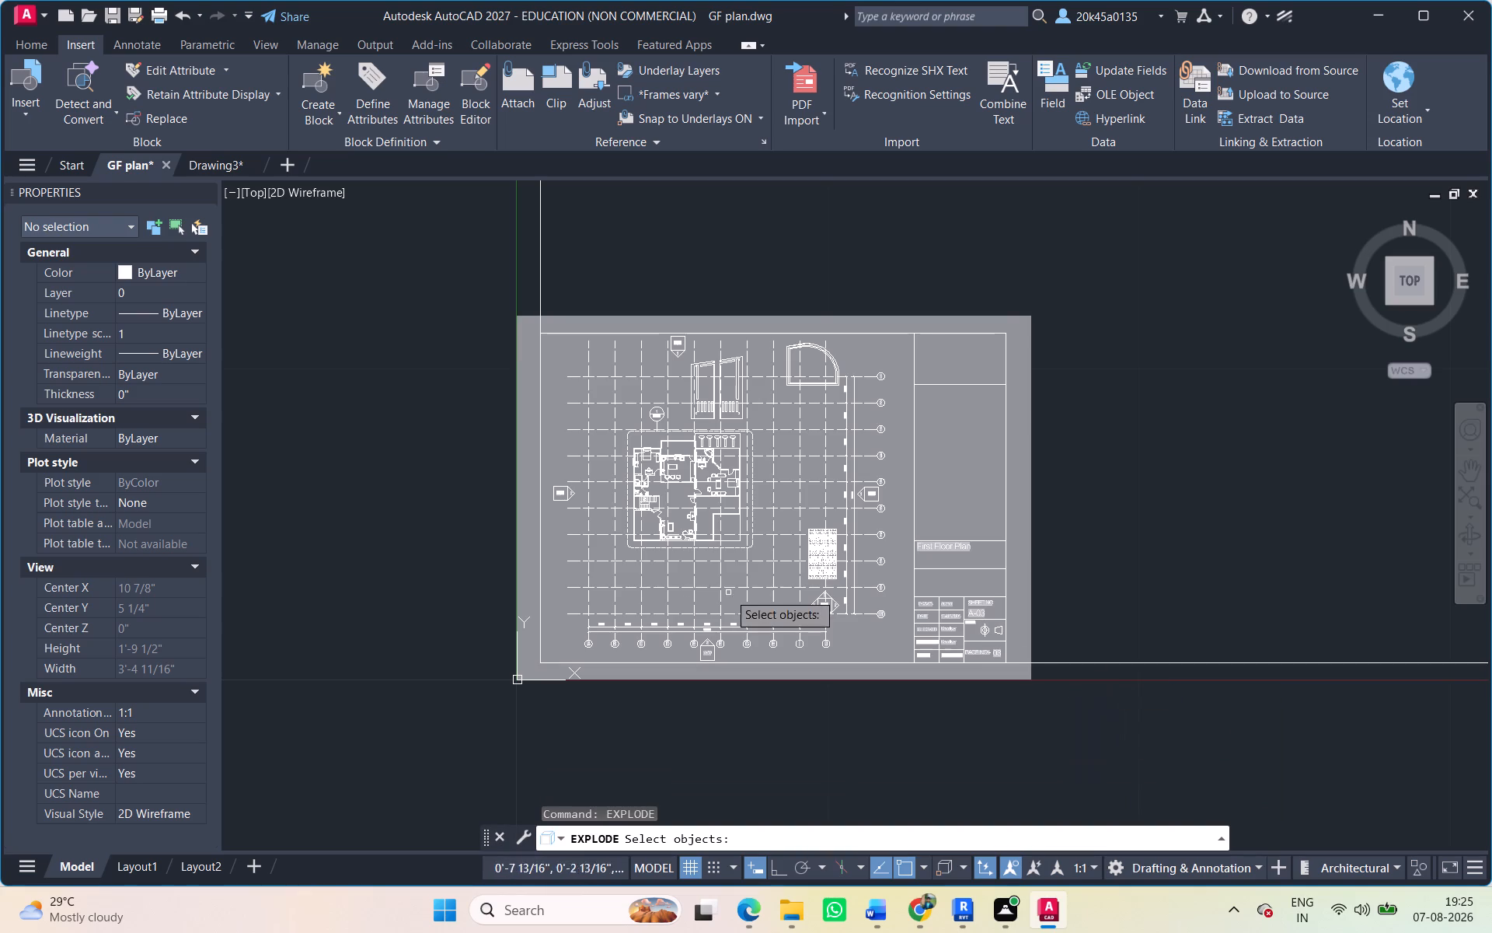
left_click(465, 295)
left_click(1151, 717)
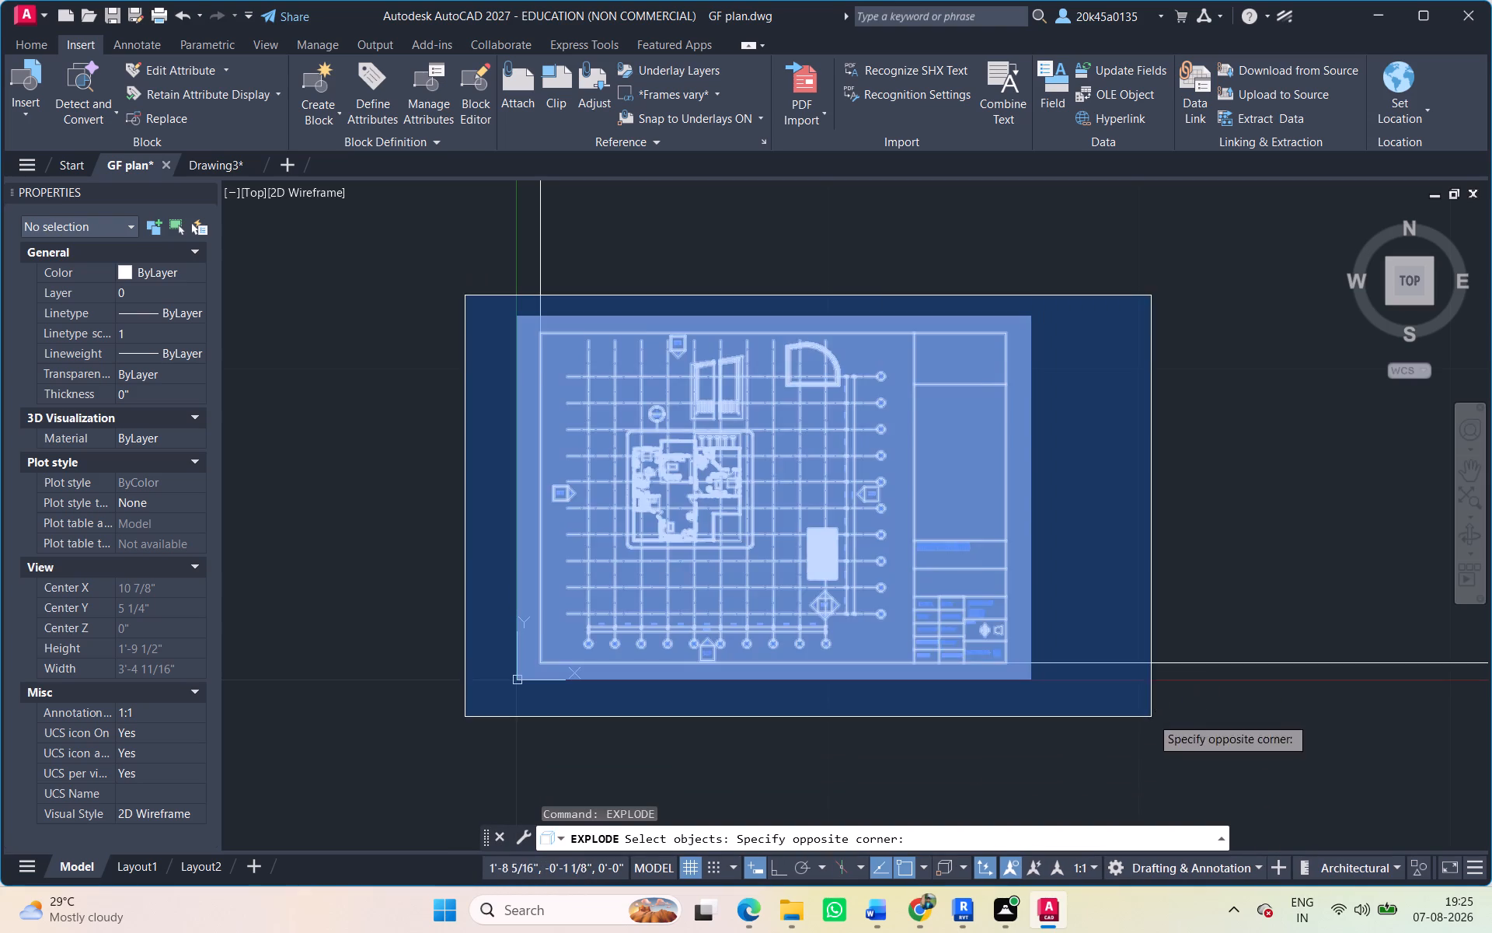
key("Return")
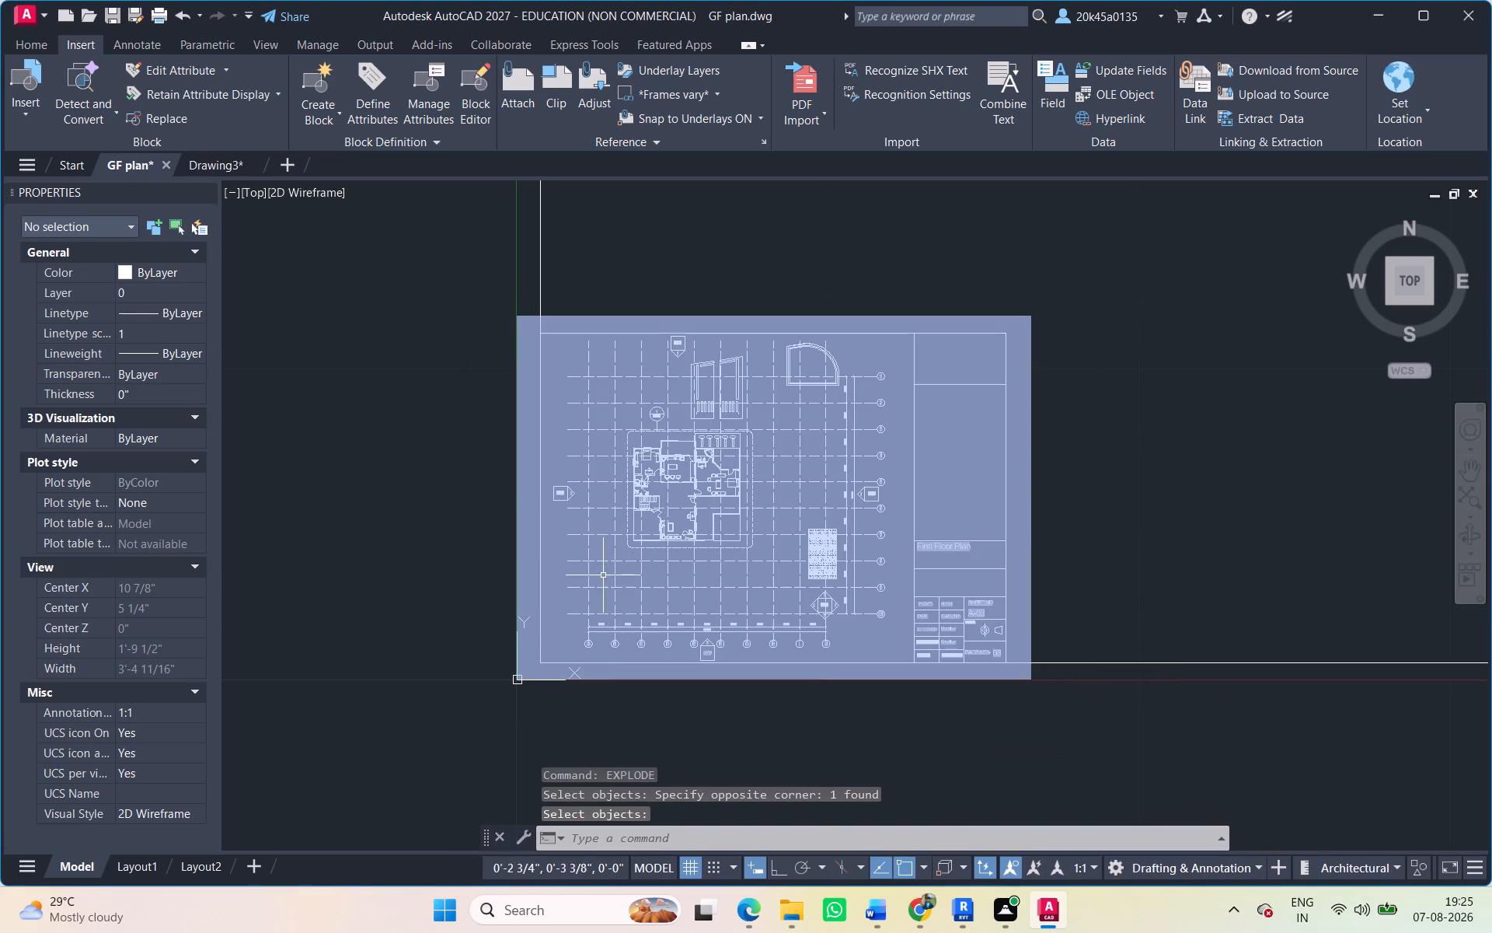
left_click(591, 563)
key("Escape")
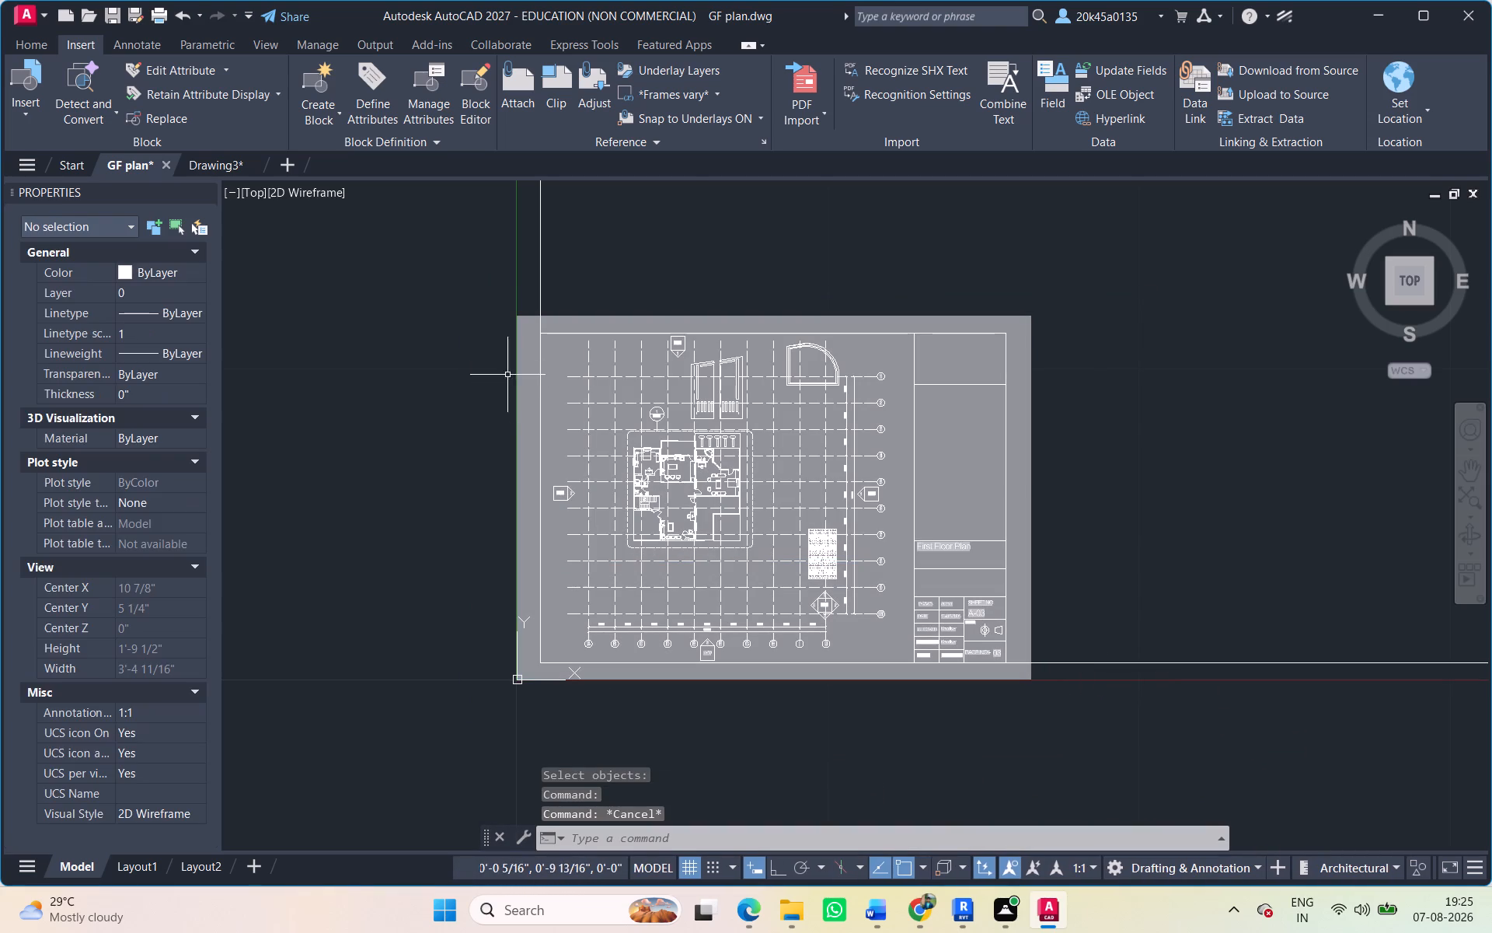
key("Escape")
Erase the grey background fill behind the exploded First Floor Plan sheet.
left_click(517, 362)
key("Delete")
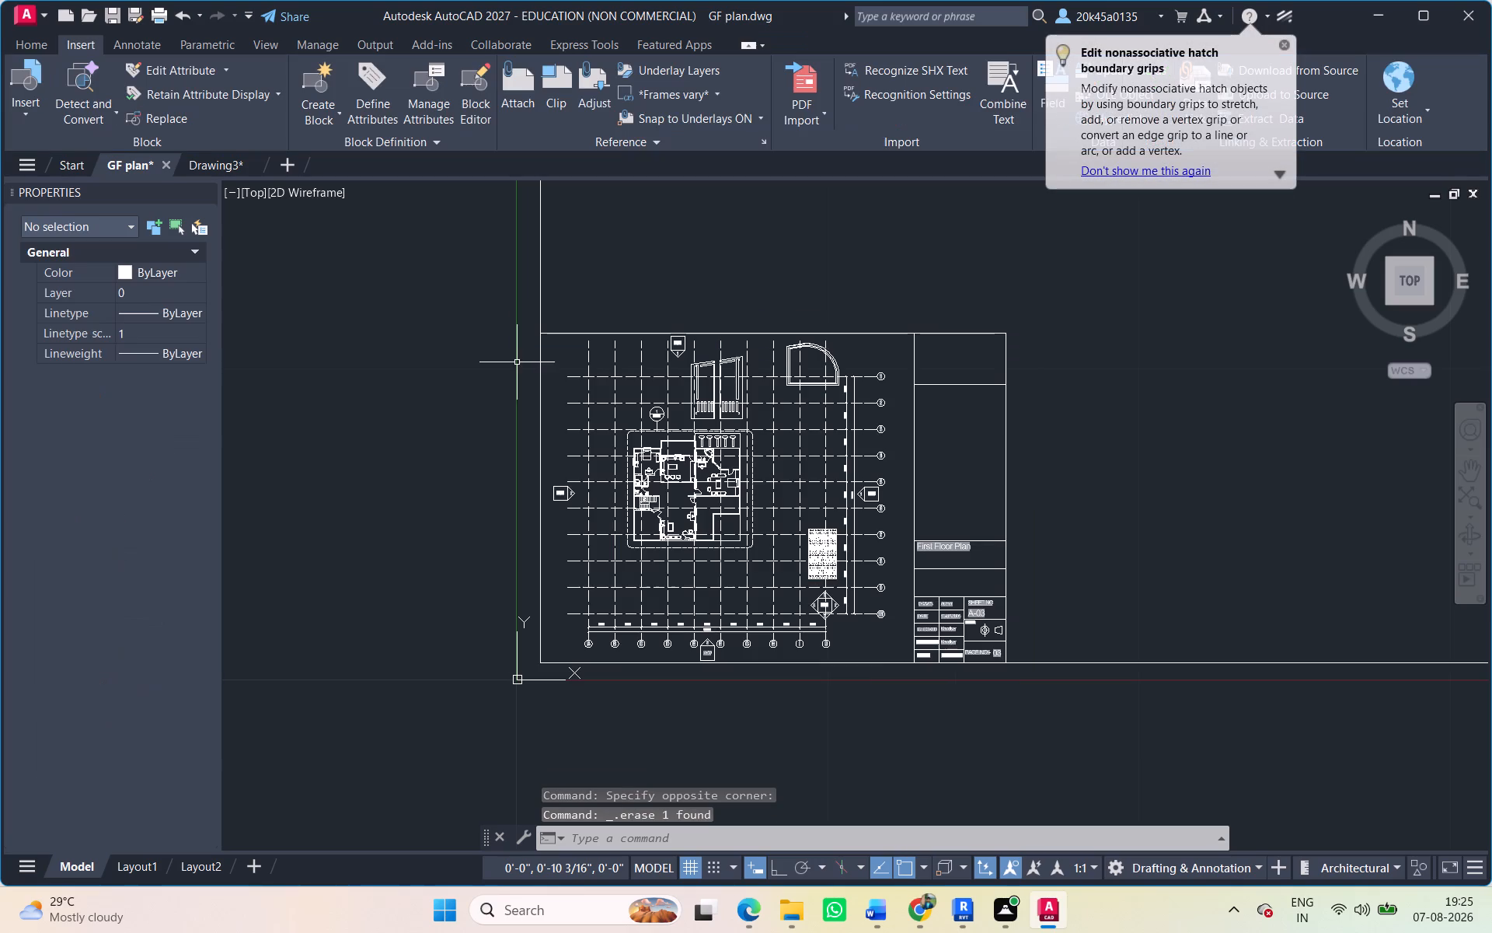
Move all objects of the exploded First Floor Plan sheet from the origin to empty space about 800' east, beyond the earlier block.
left_click(499, 299)
left_click(1066, 747)
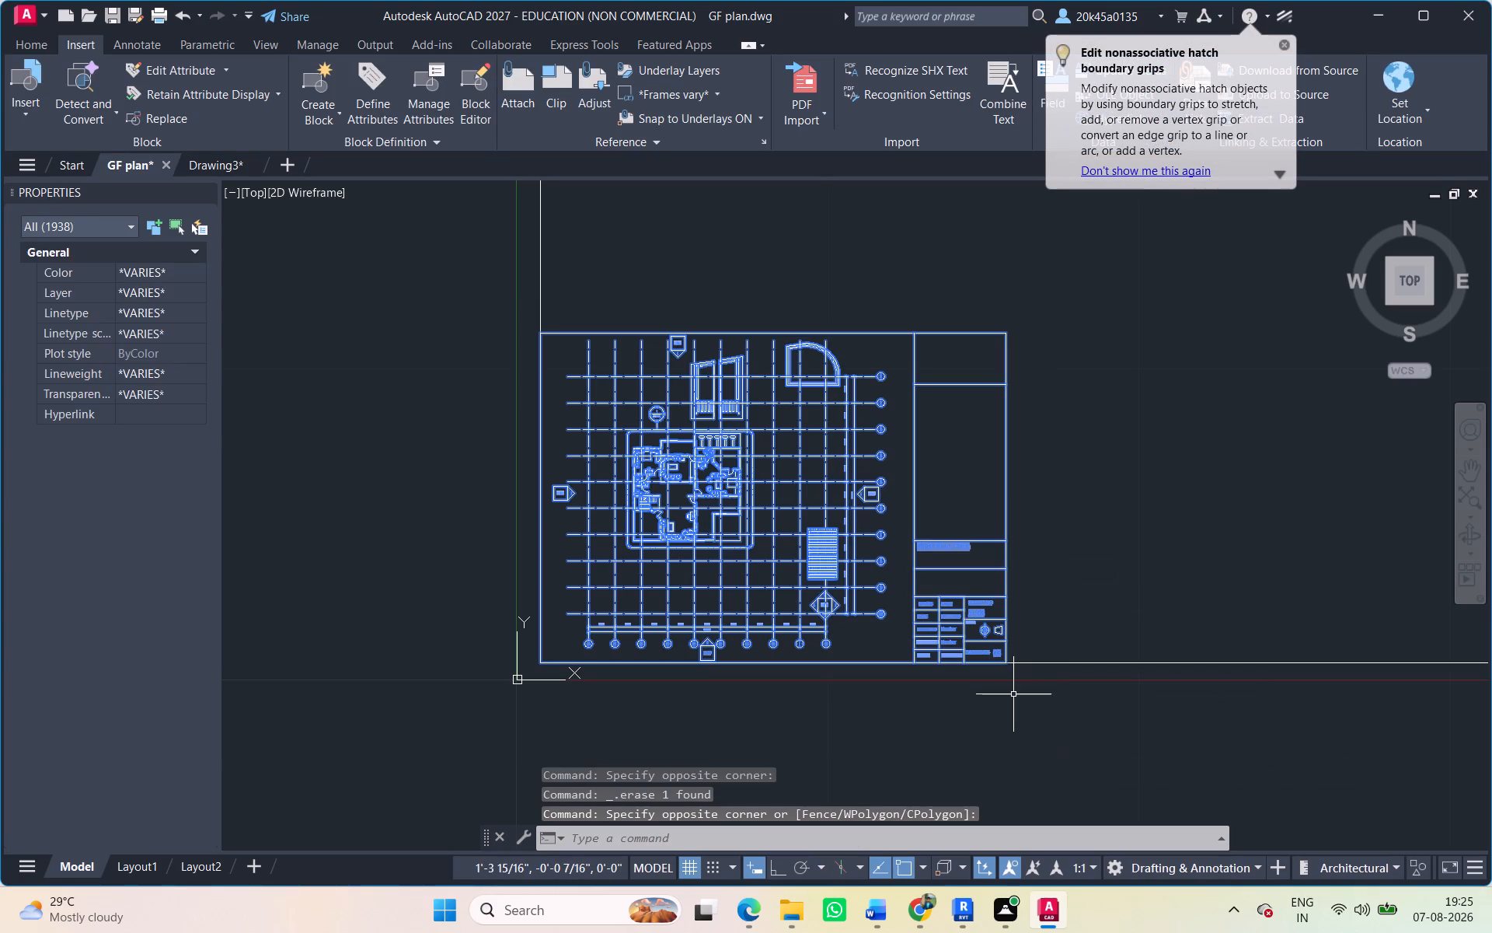
key("m")
key("space")
left_click(558, 648)
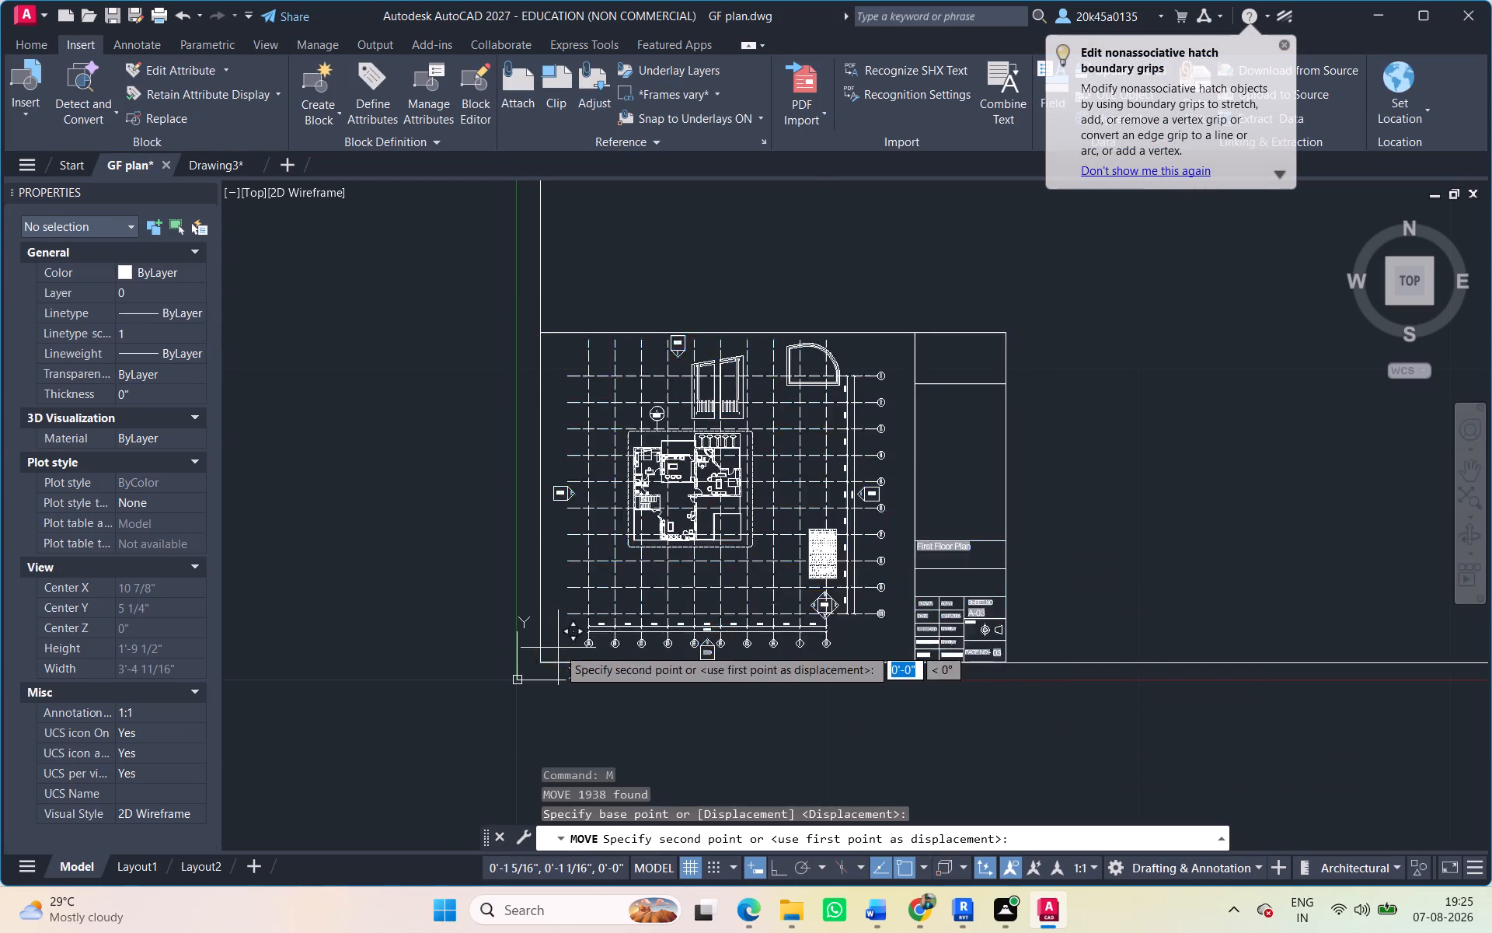
scroll(963, 613, "down", 5)
middle_click_drag(957, 607, 441, 596)
scroll(1208, 603, "down", 10)
middle_click_drag(1198, 590, 664, 544)
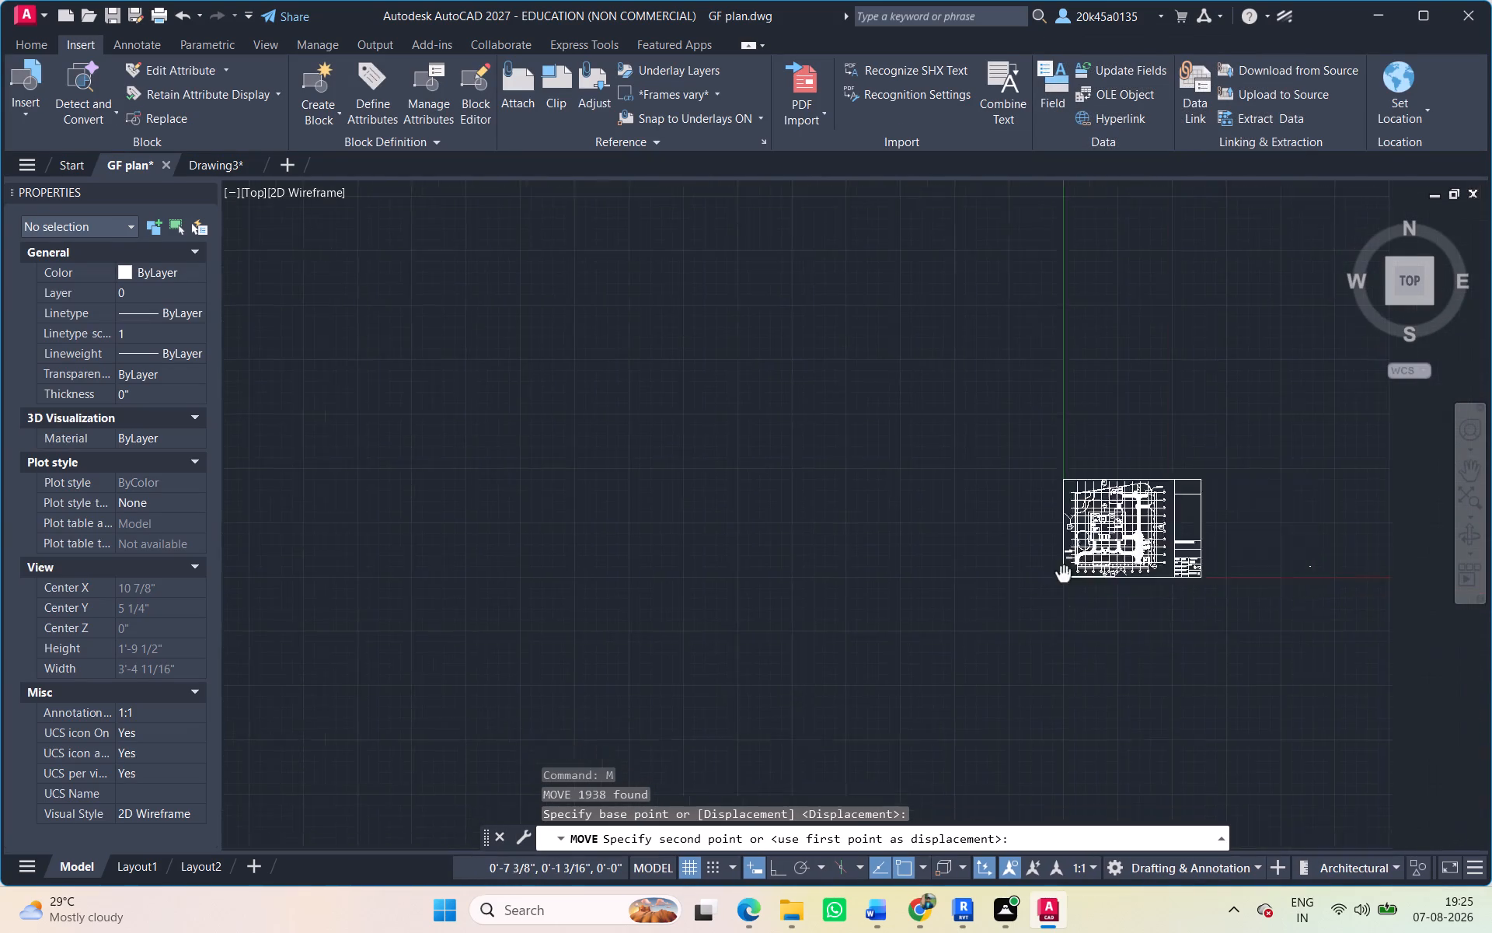
middle_click_drag(664, 544, 425, 542)
scroll(709, 553, "up", 5)
scroll(609, 510, "up", 1)
middle_click_drag(609, 510, 1036, 606)
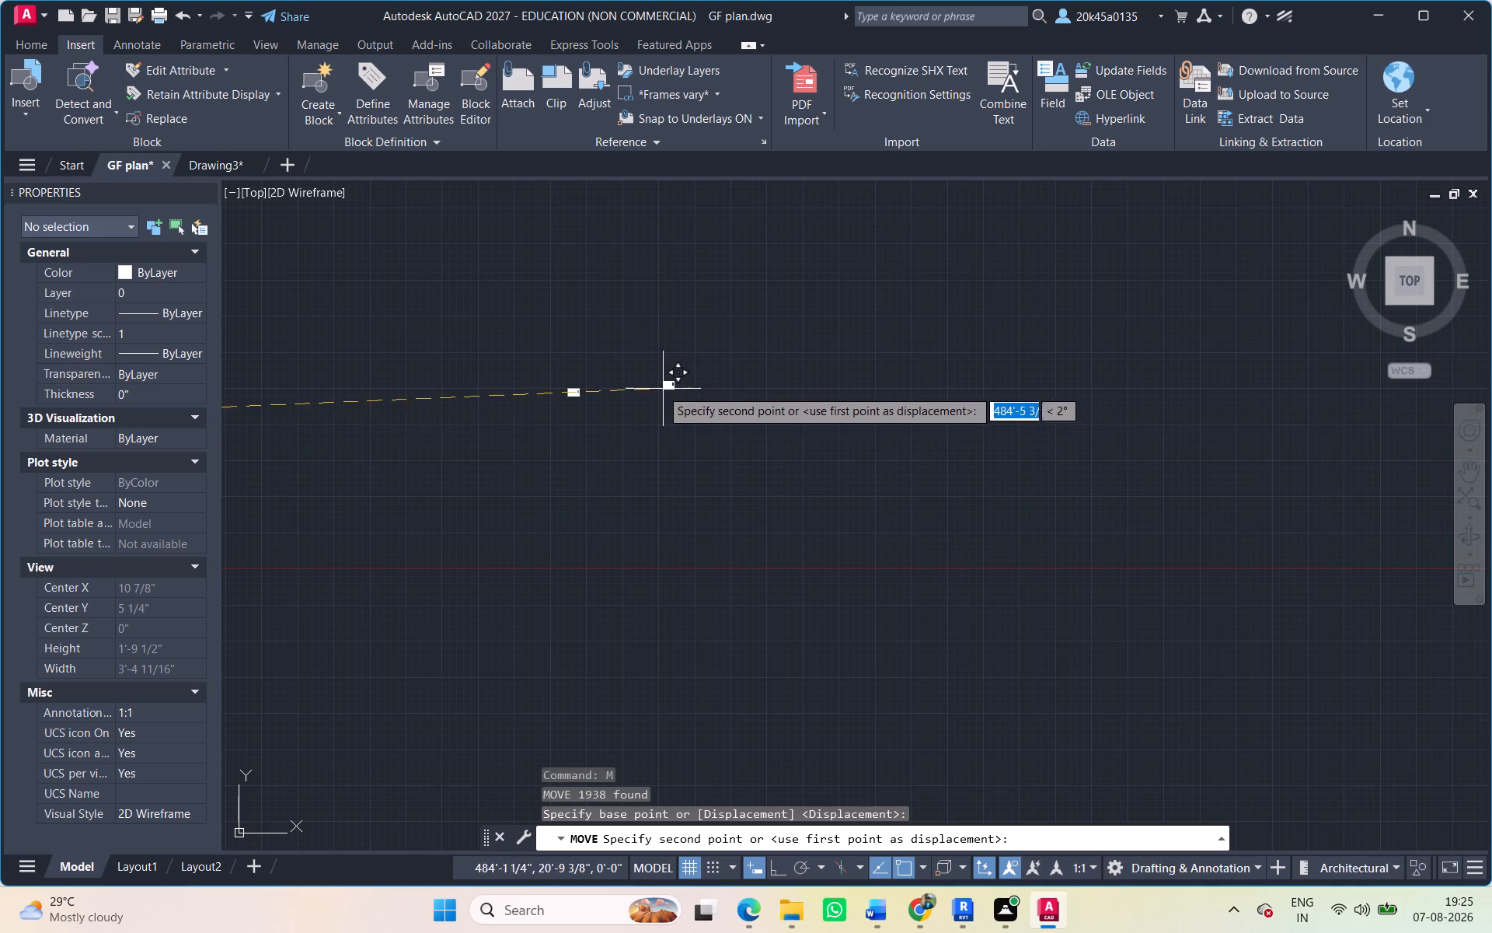
scroll(987, 403, "down", 6)
middle_click_drag(986, 407, 790, 447)
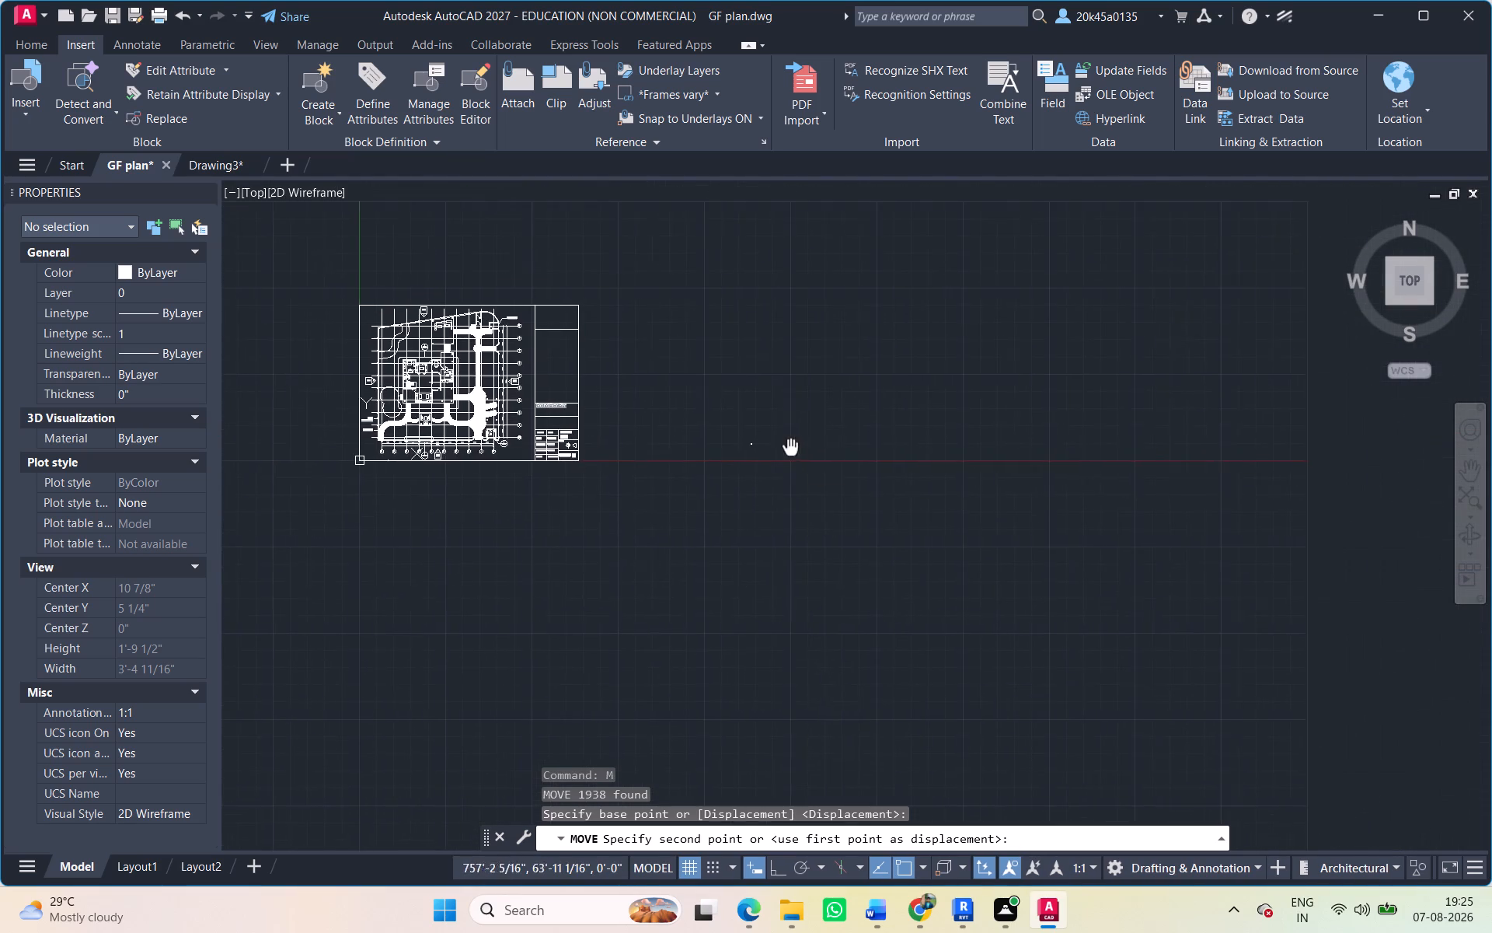
left_click(1022, 449)
Import page 4 of PROJECT_1 FARM HOUSE_Civil.pdf as a block at scale 1 and rotation 0.
scroll(718, 522, "down", 2)
middle_click_drag(884, 516, 1138, 490)
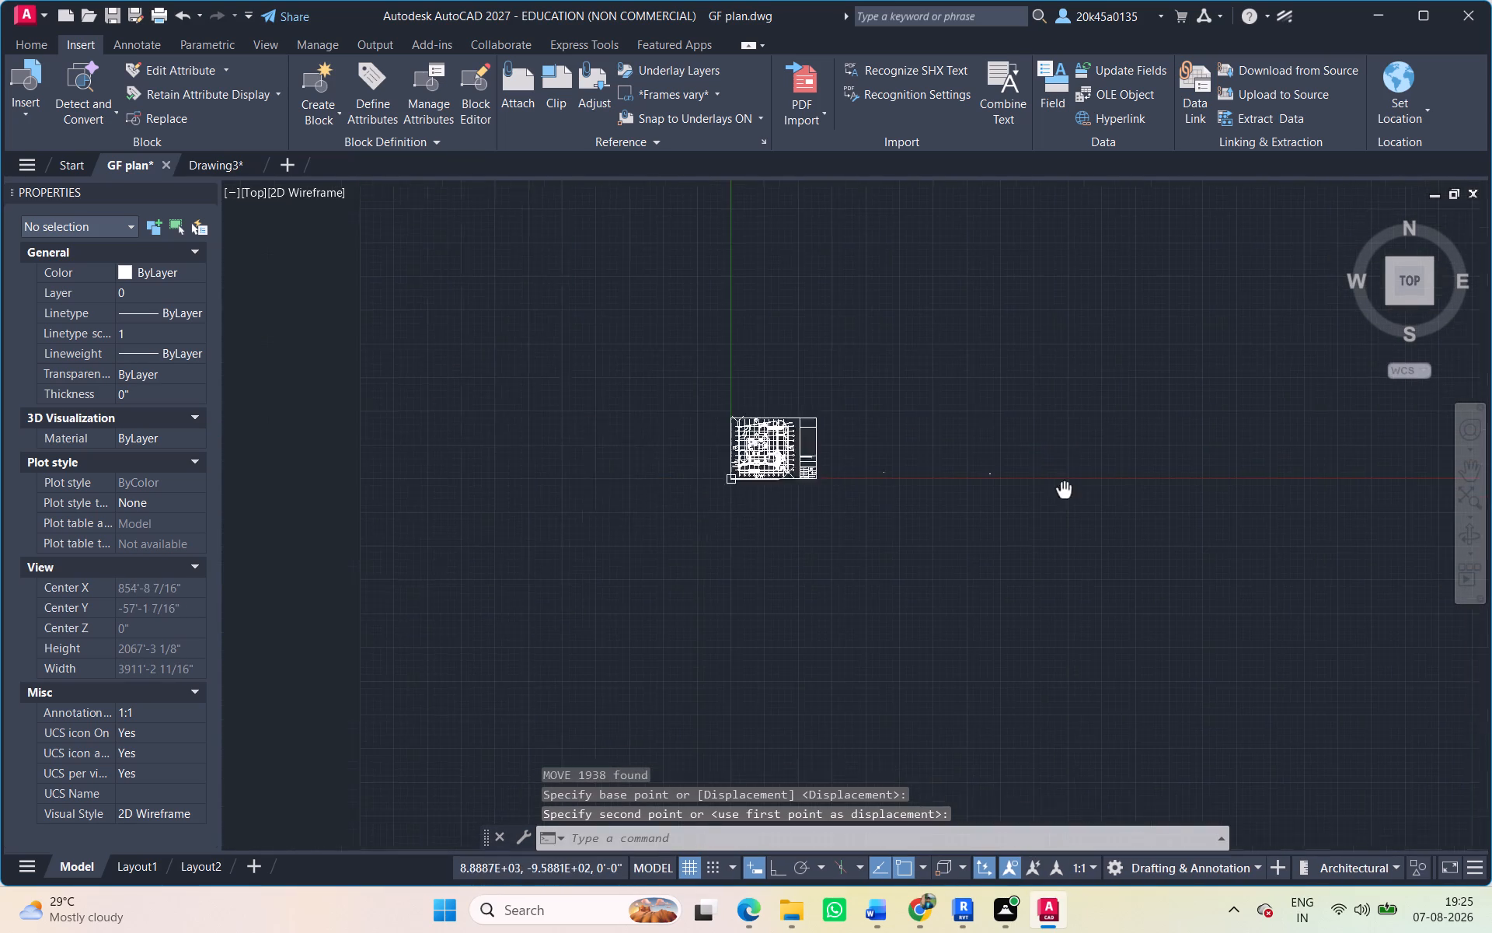
middle_click_drag(1138, 490, 1149, 490)
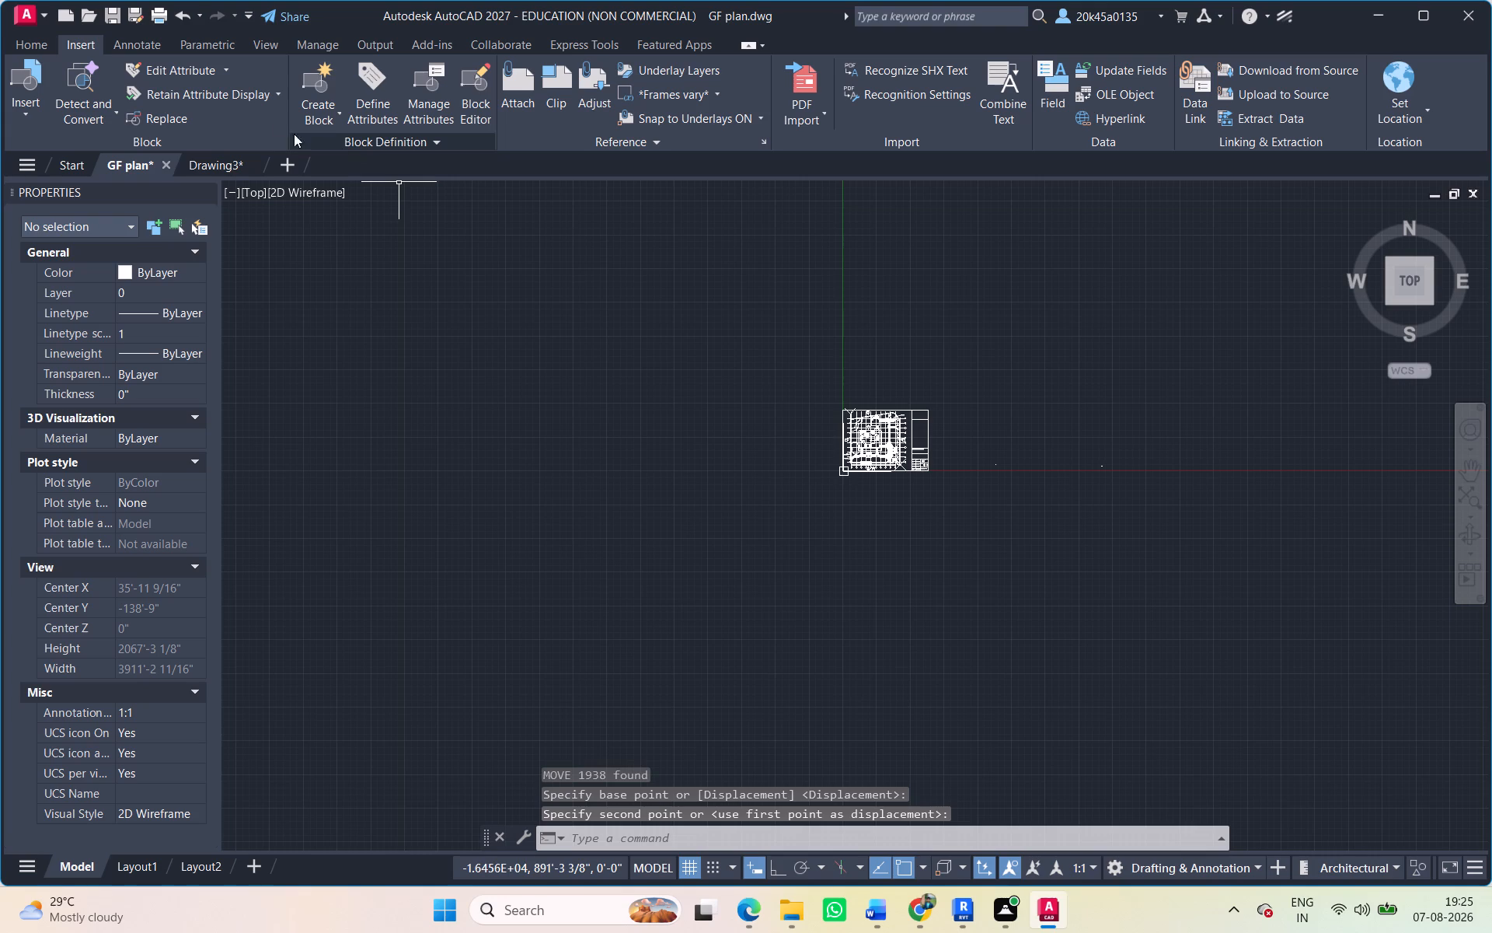
left_click(818, 120)
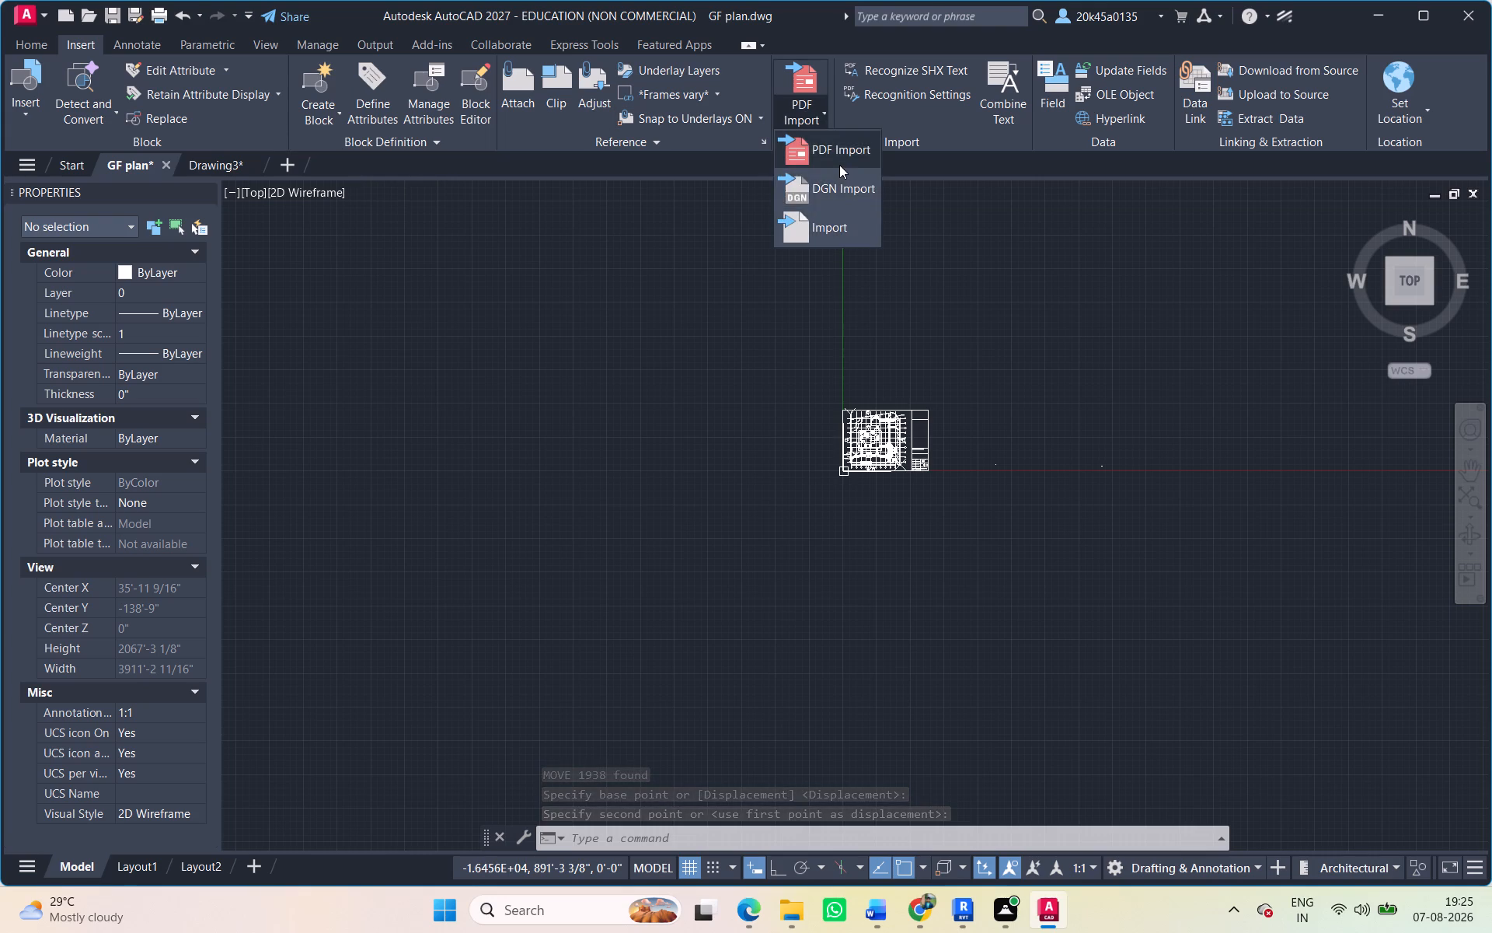
left_click(839, 165)
left_click(659, 351)
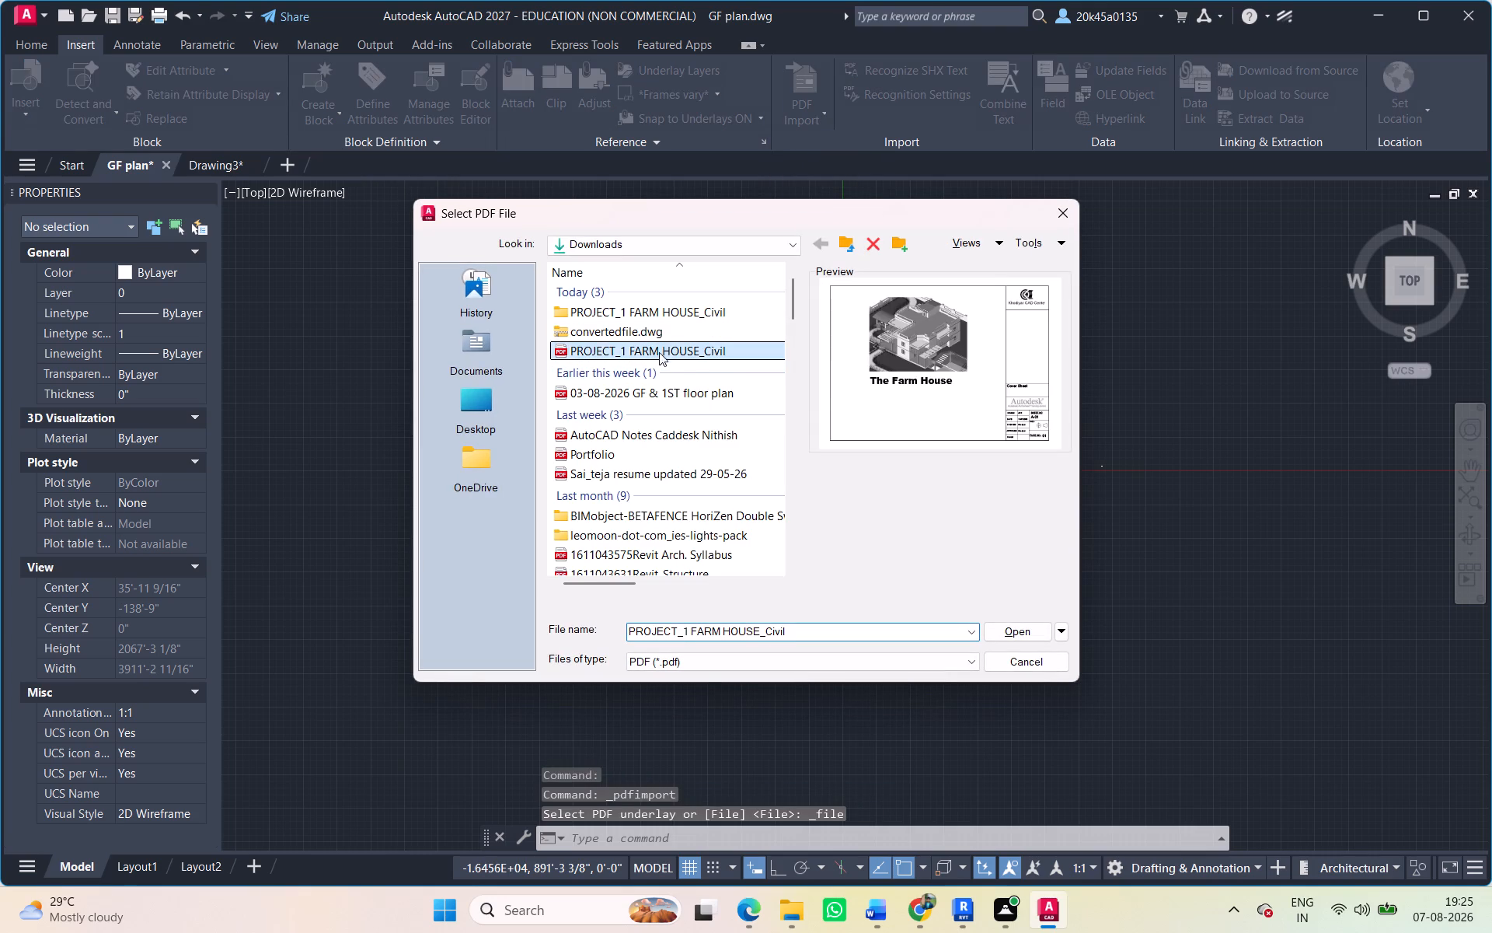
left_click(1005, 631)
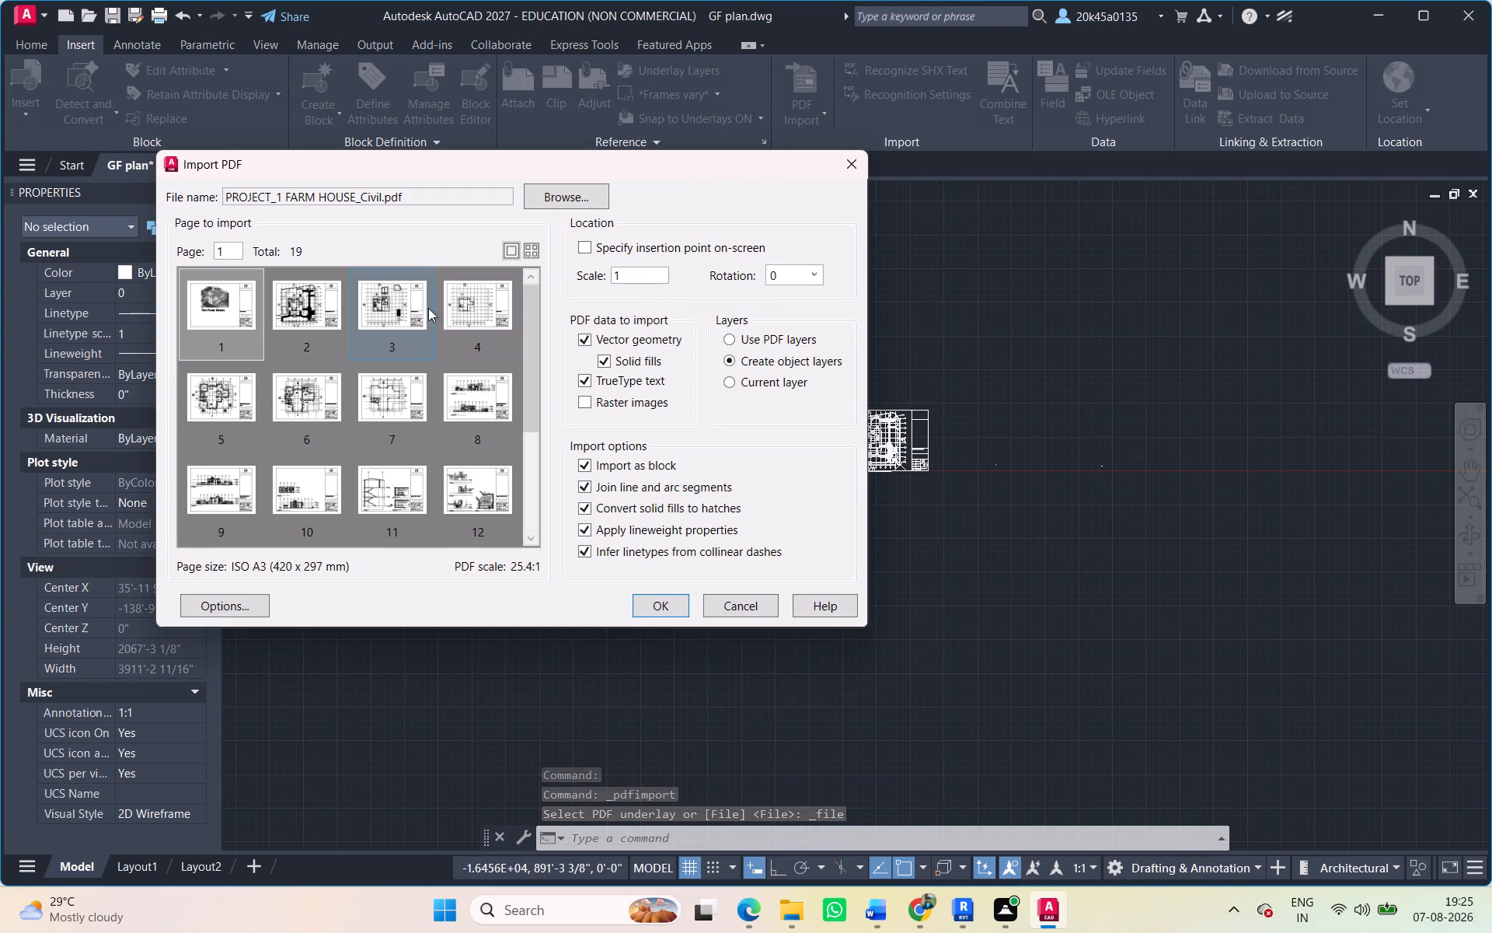
left_click(418, 309)
left_click(466, 310)
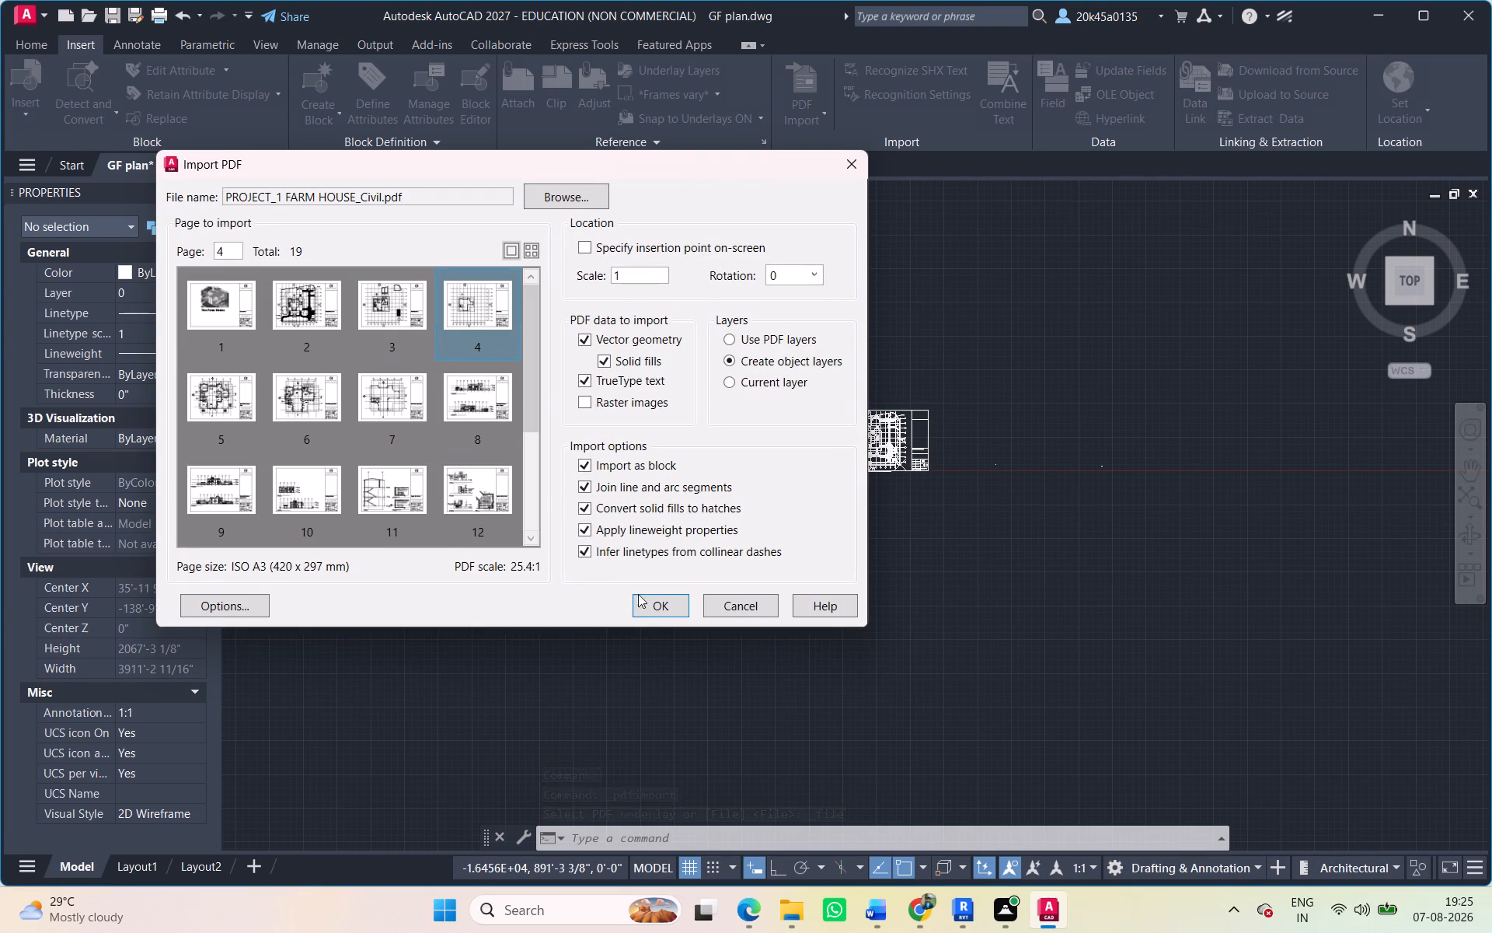
left_click(656, 606)
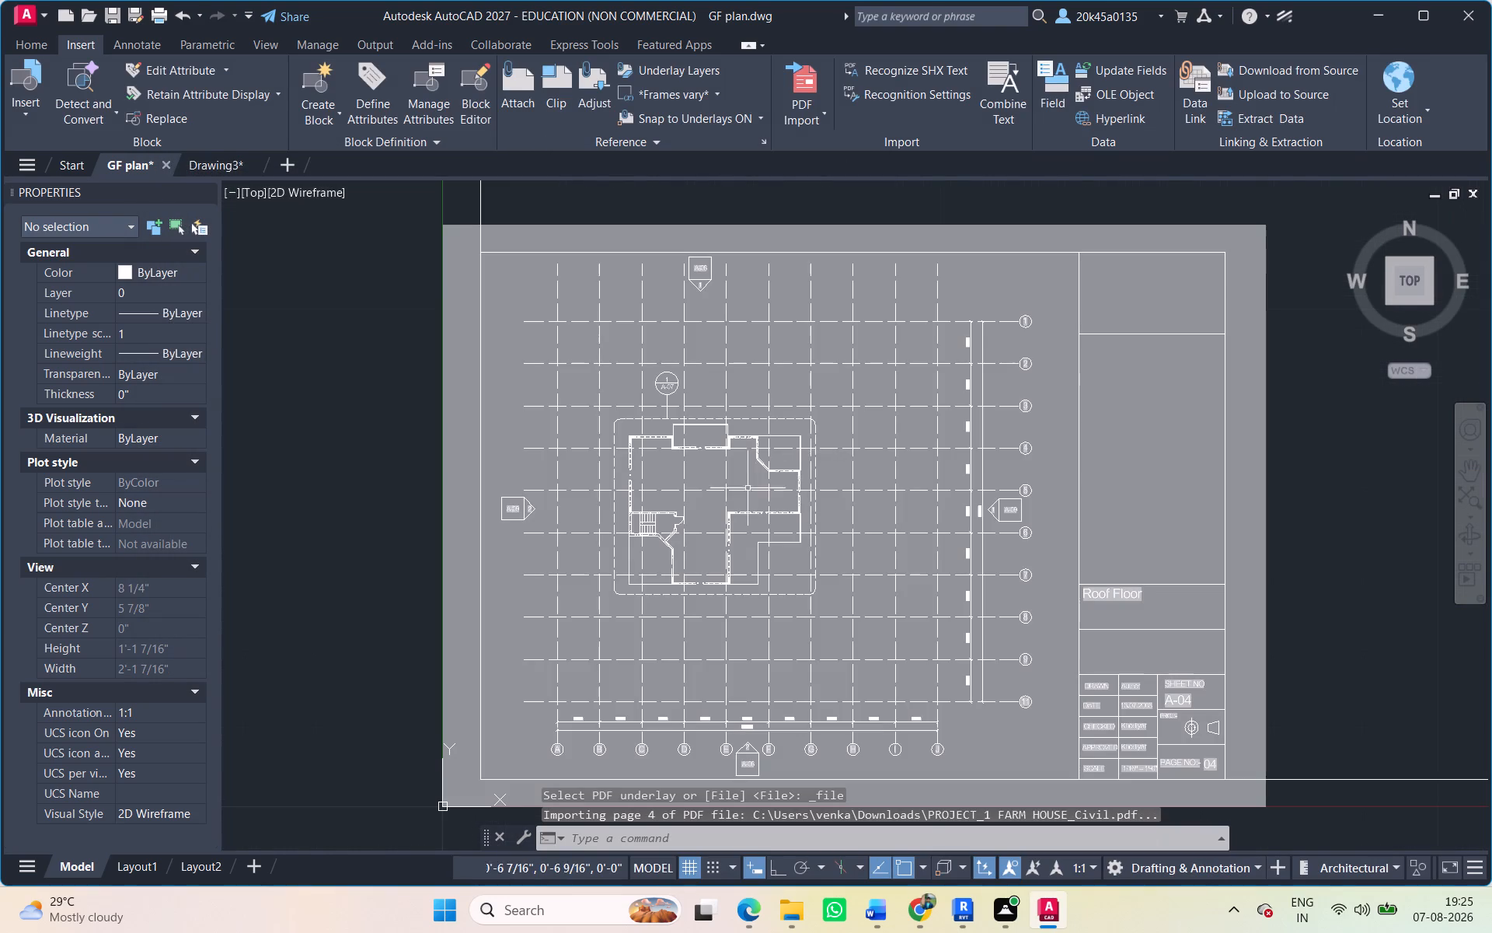
Explode the newly imported Roof Floor block at the origin into separate objects.
left_click(396, 218)
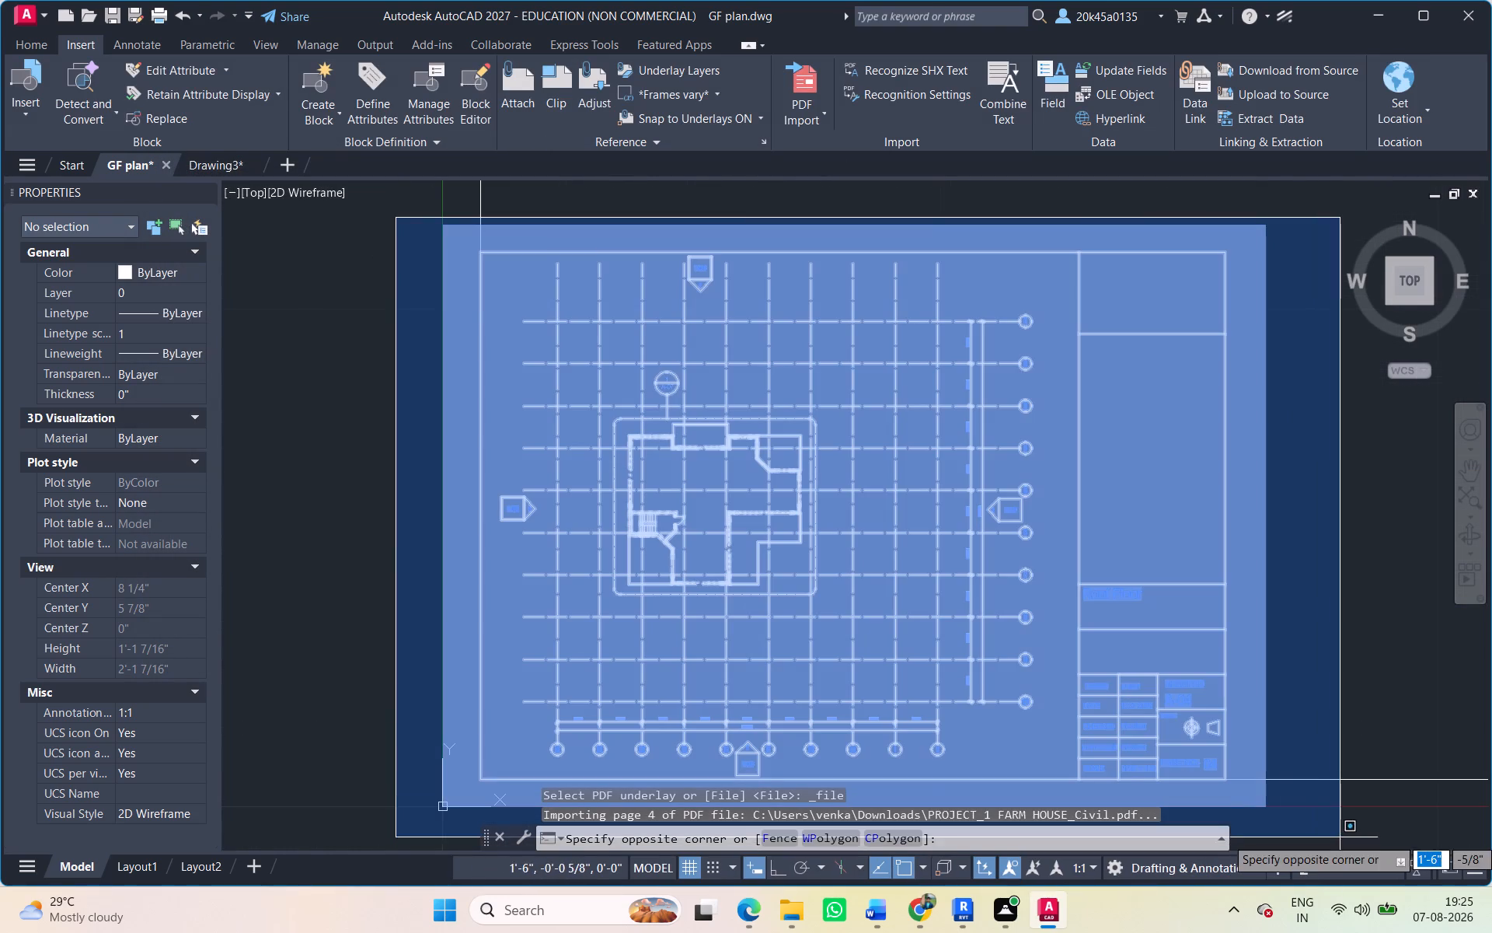
left_click(1331, 826)
type("ex")
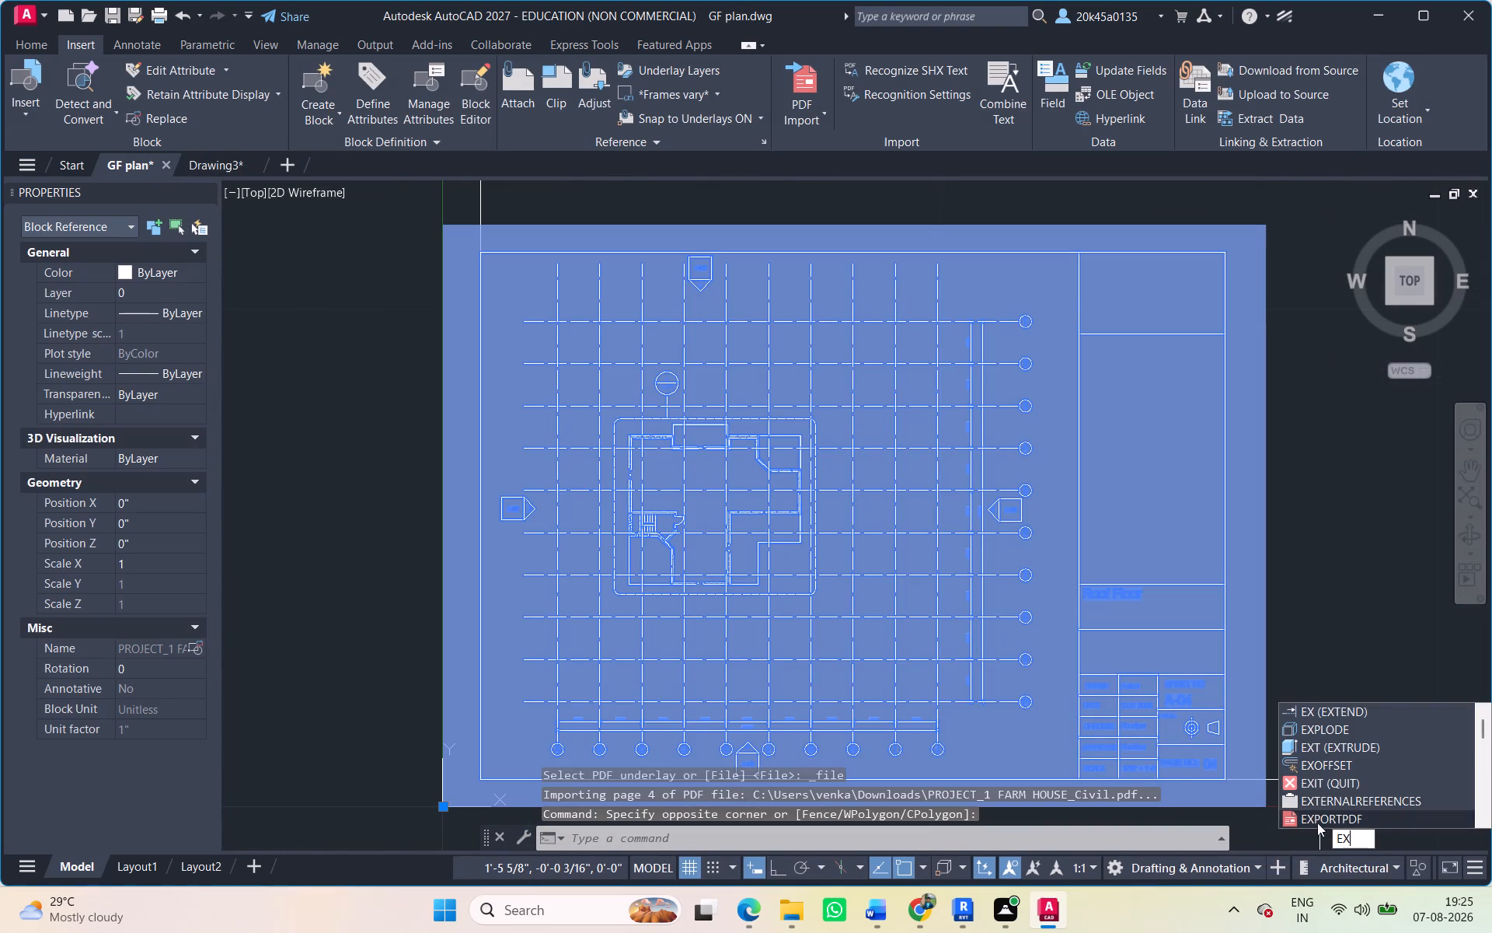
left_click(1314, 729)
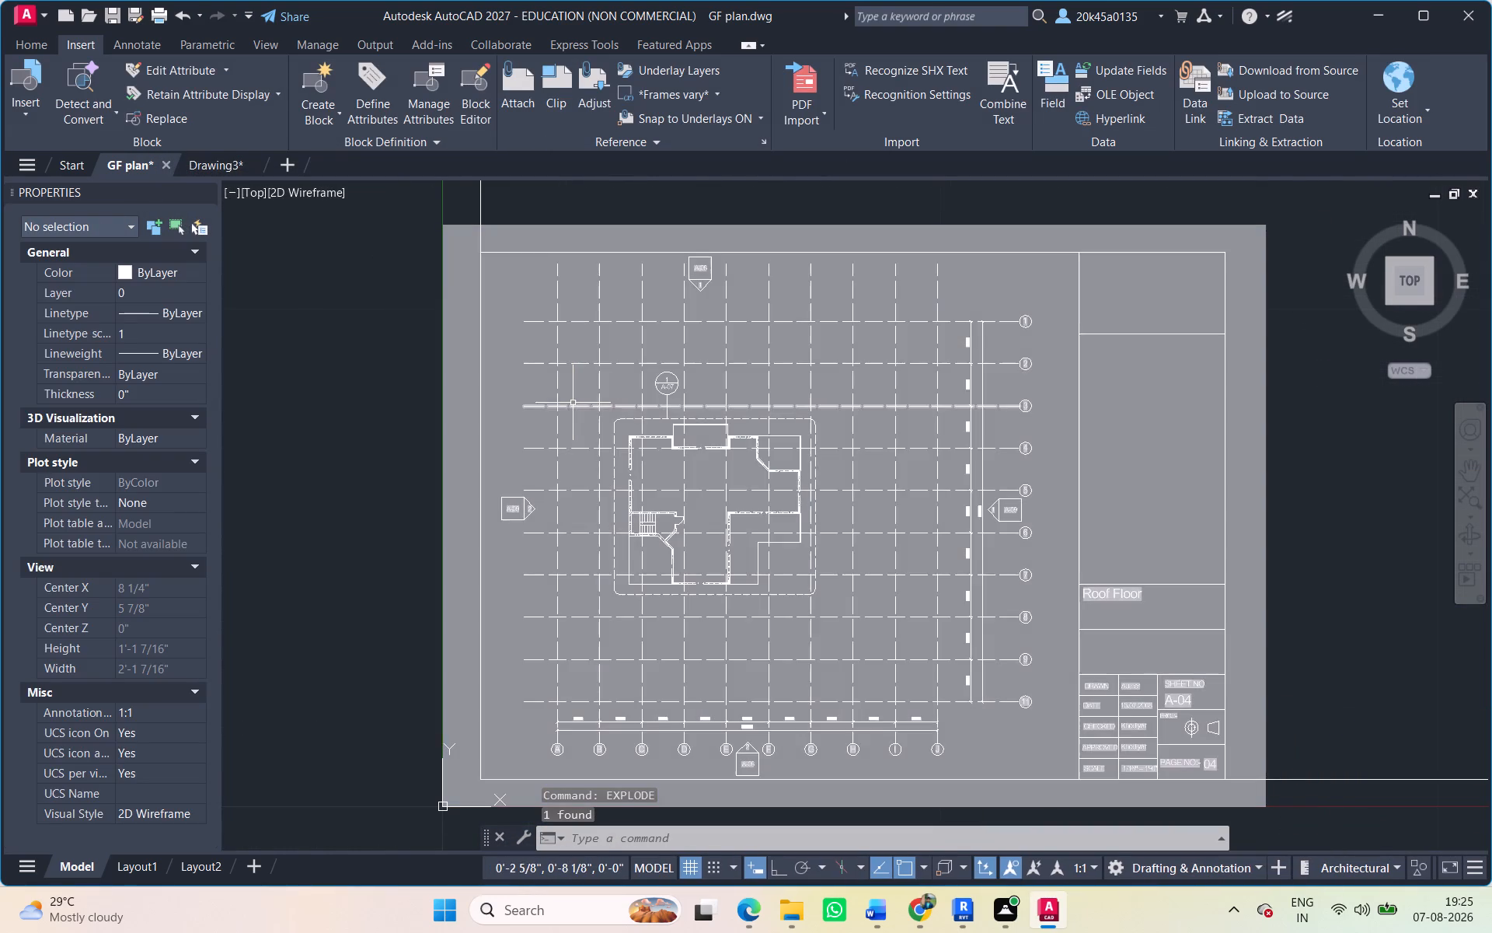
Erase the grey background fill behind the exploded Roof Floor sheet.
left_click(442, 394)
key("Delete")
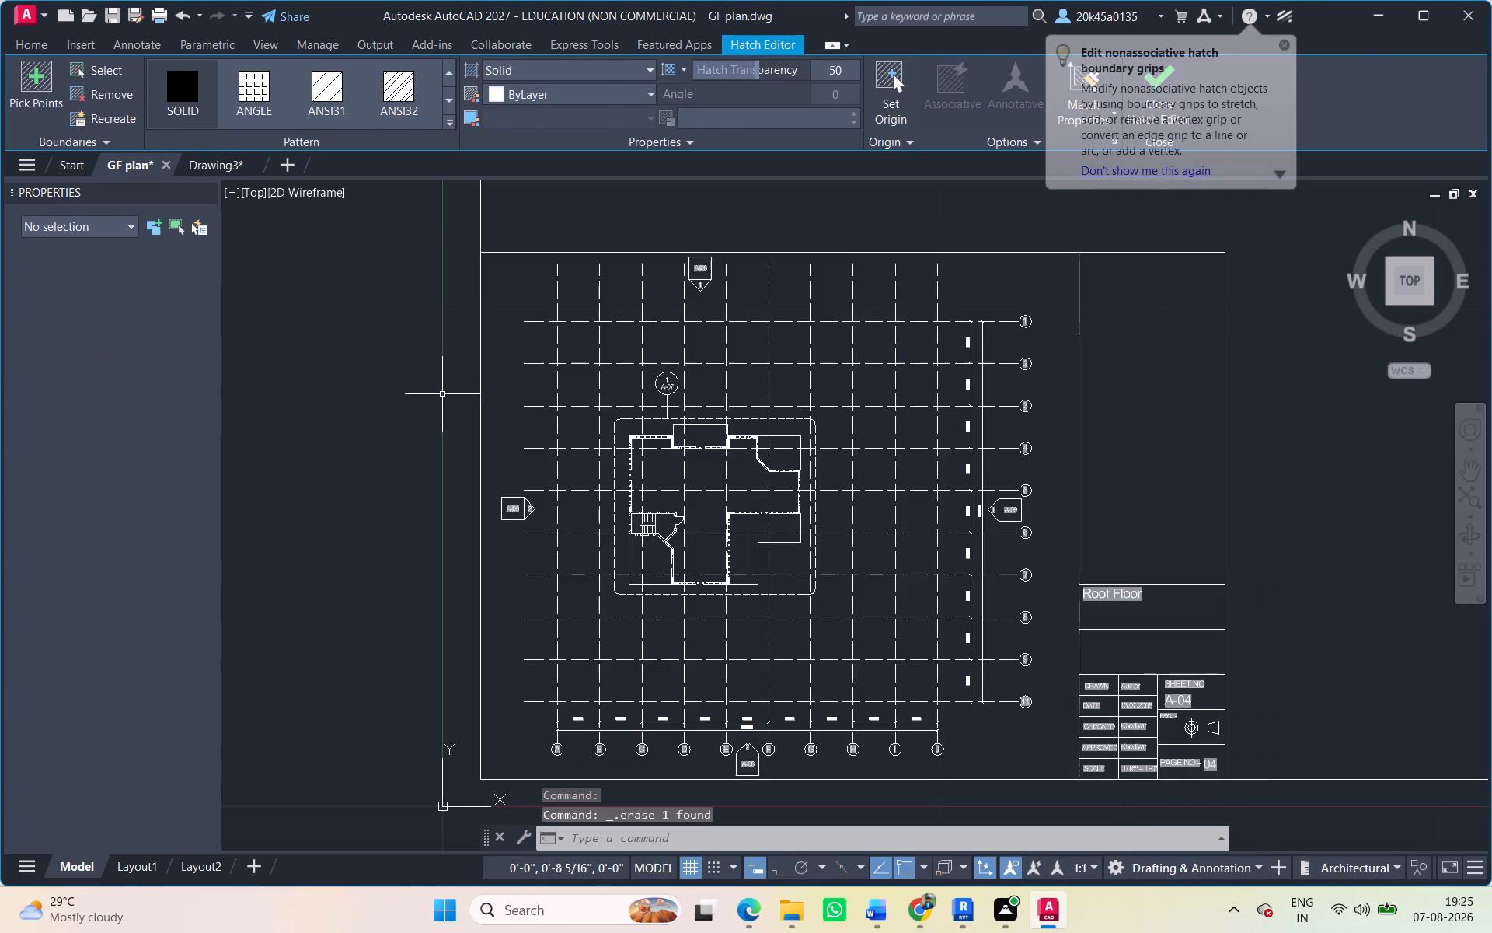
Move all objects of the exploded Roof Floor sheet from the origin to empty space about 984' east, beyond the First Floor Plan sheet.
left_click(441, 221)
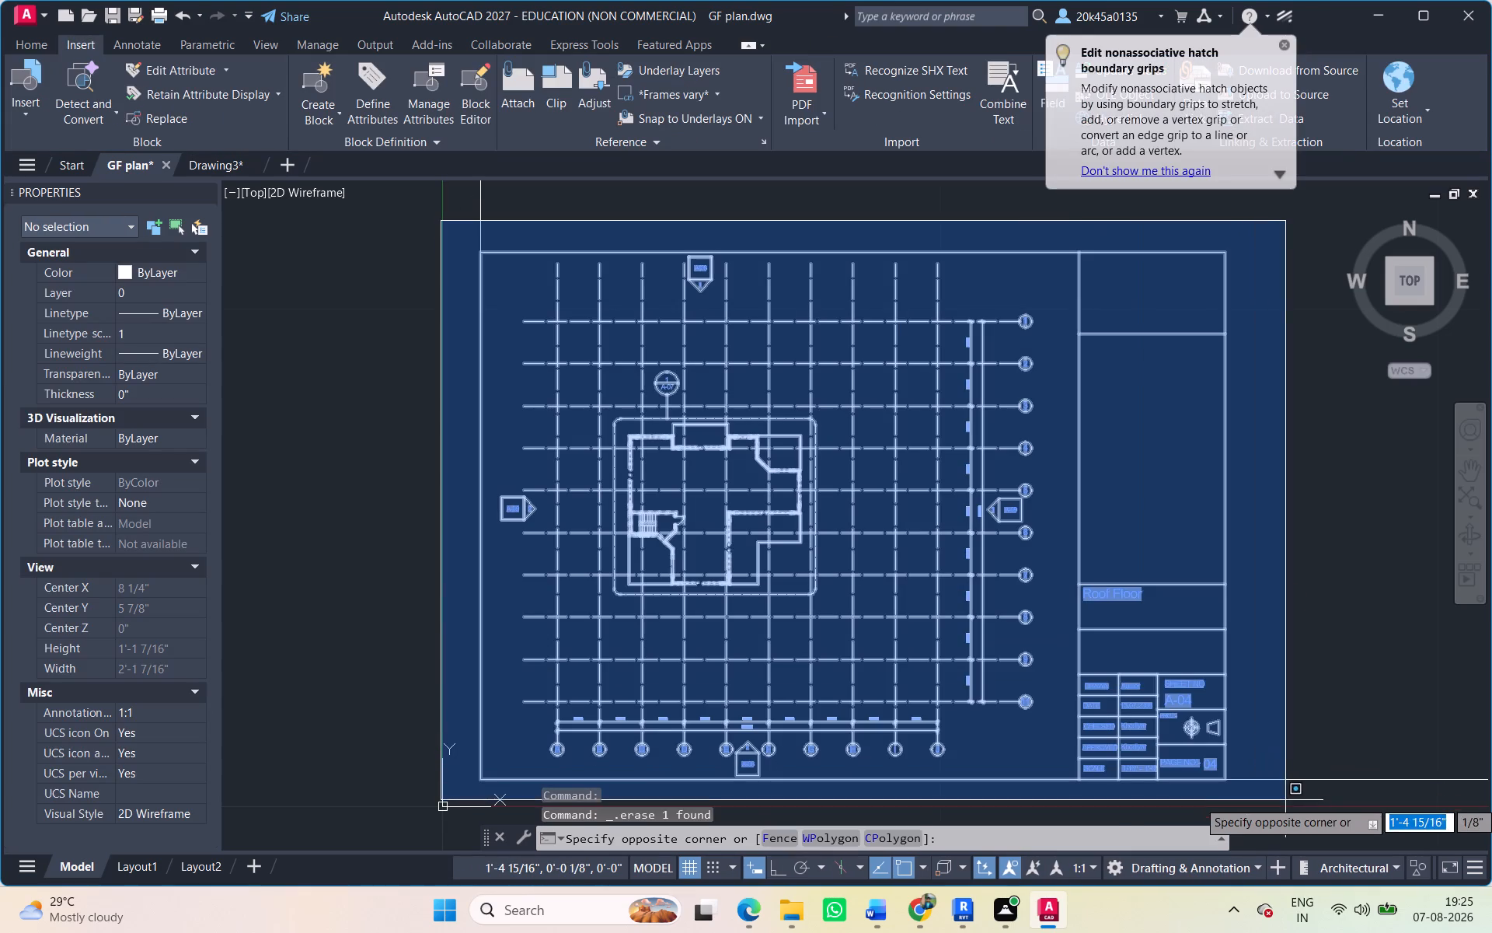
left_click(1285, 804)
key("m")
key("space")
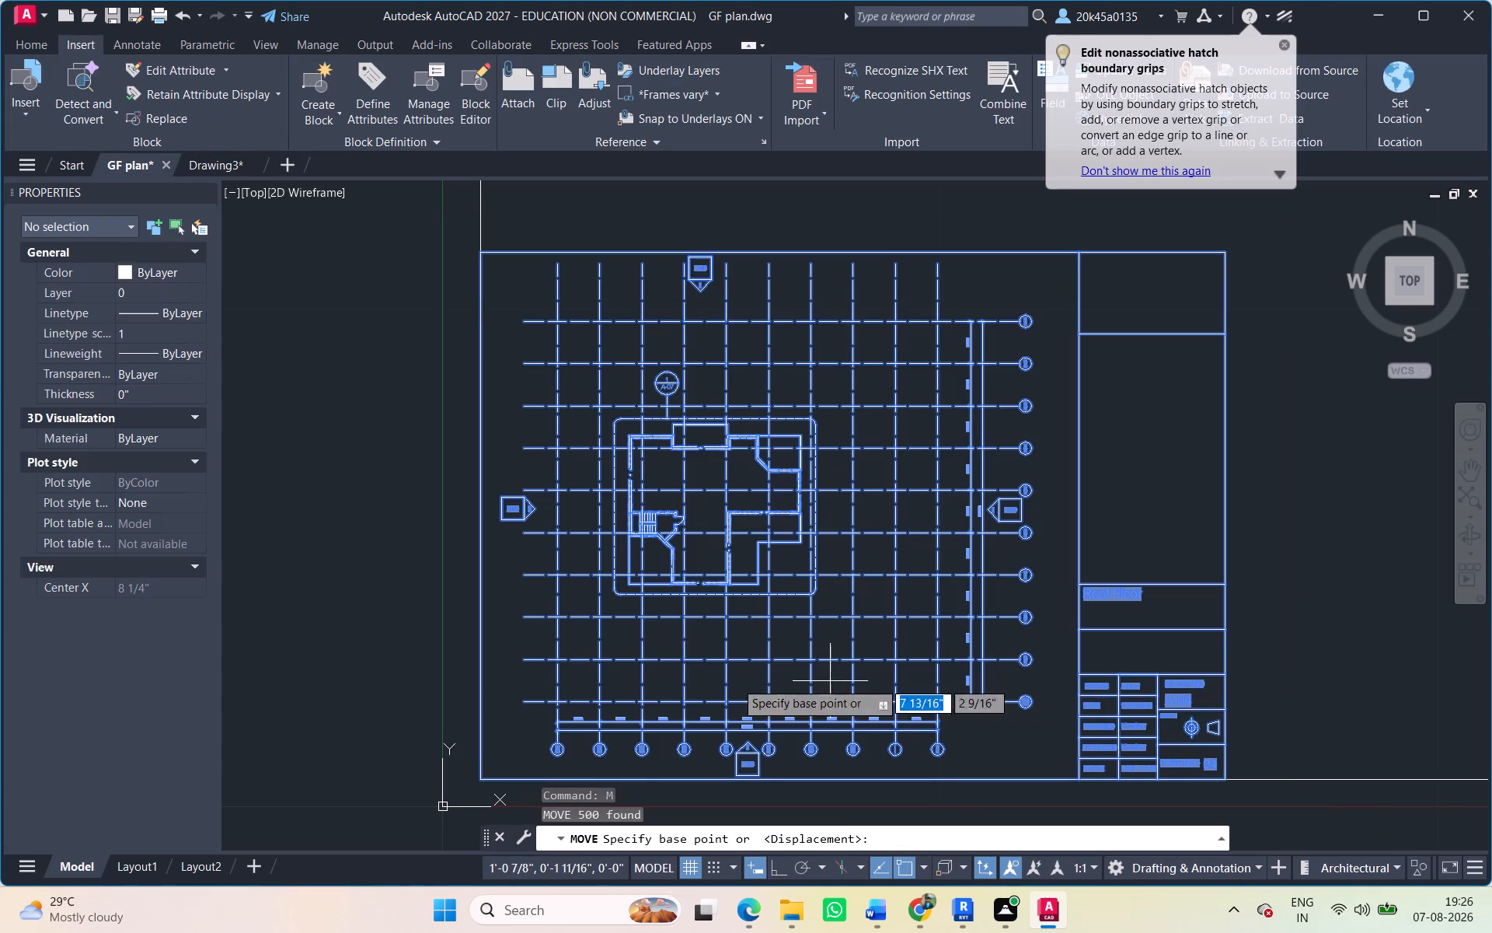
left_click(633, 709)
scroll(1084, 710, "down", 9)
middle_click_drag(1075, 691, 298, 641)
scroll(1064, 637, "down", 4)
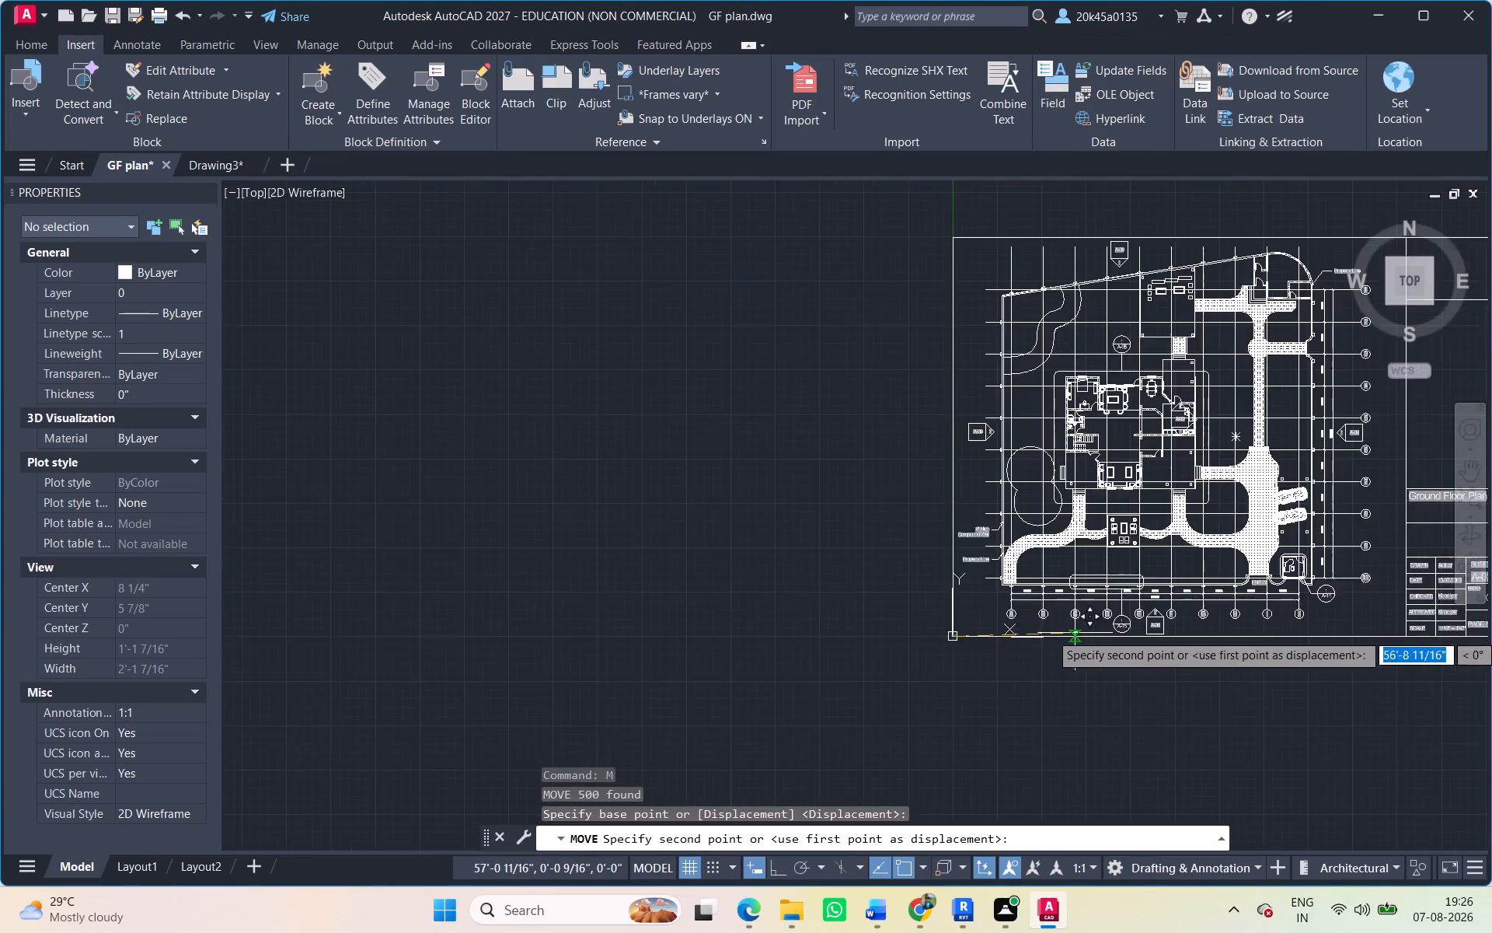
middle_click_drag(1009, 623, 228, 654)
middle_click_drag(1337, 676, 615, 708)
middle_click_drag(1277, 690, 574, 612)
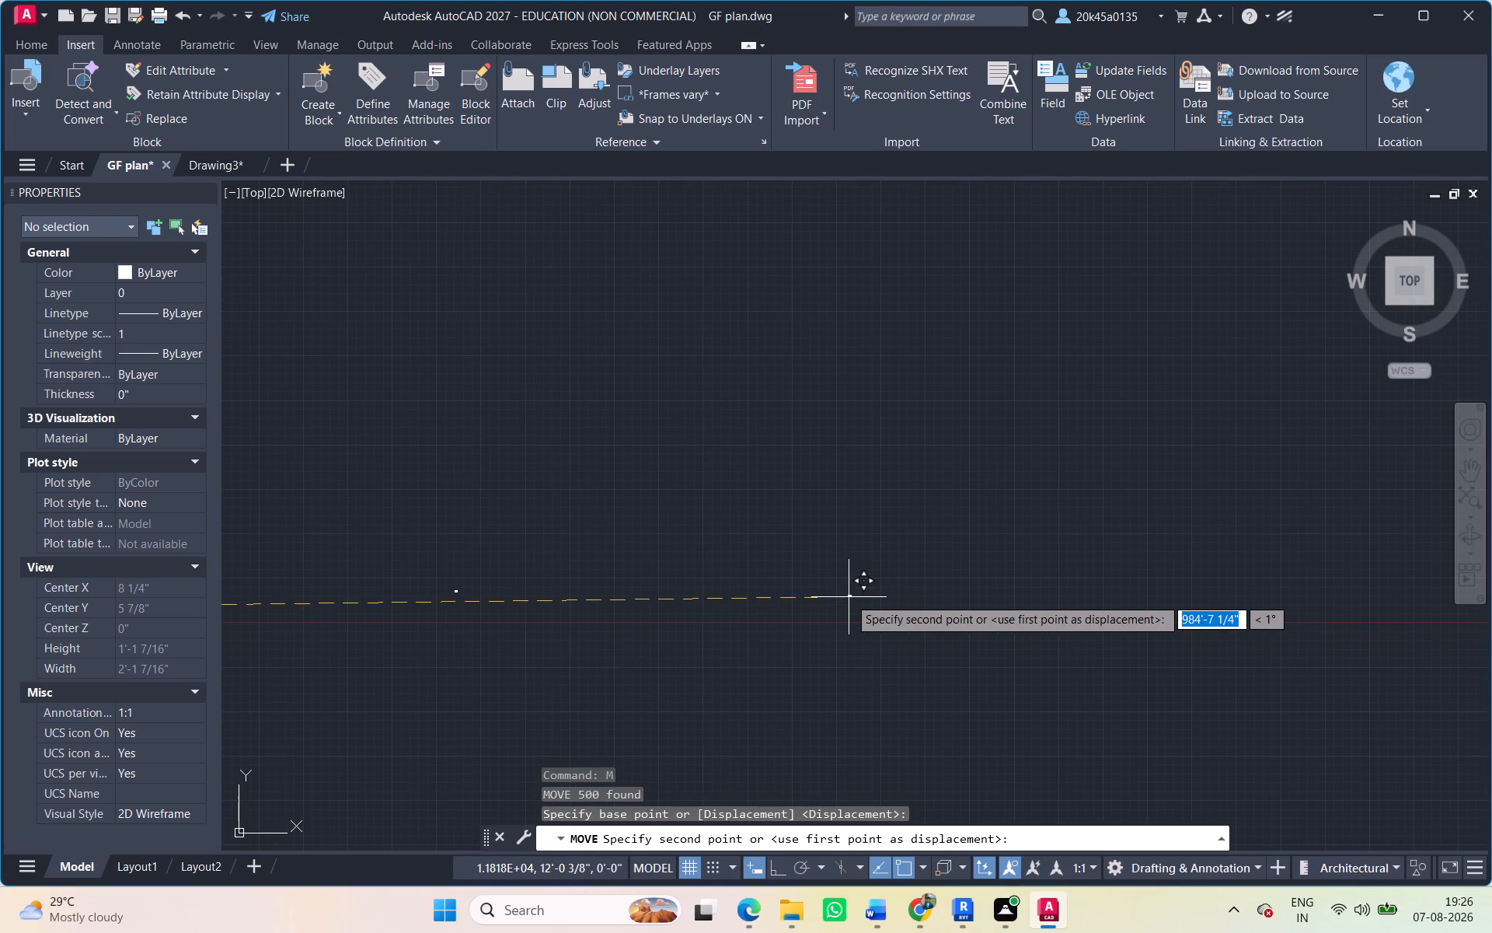
left_click(849, 597)
Import page 5 of PROJECT_1 FARM HOUSE_Civil.pdf as a block at scale 1 and rotation 0.
scroll(780, 630, "down", 3)
middle_click_drag(778, 634, 1491, 612)
scroll(1130, 606, "up", 3)
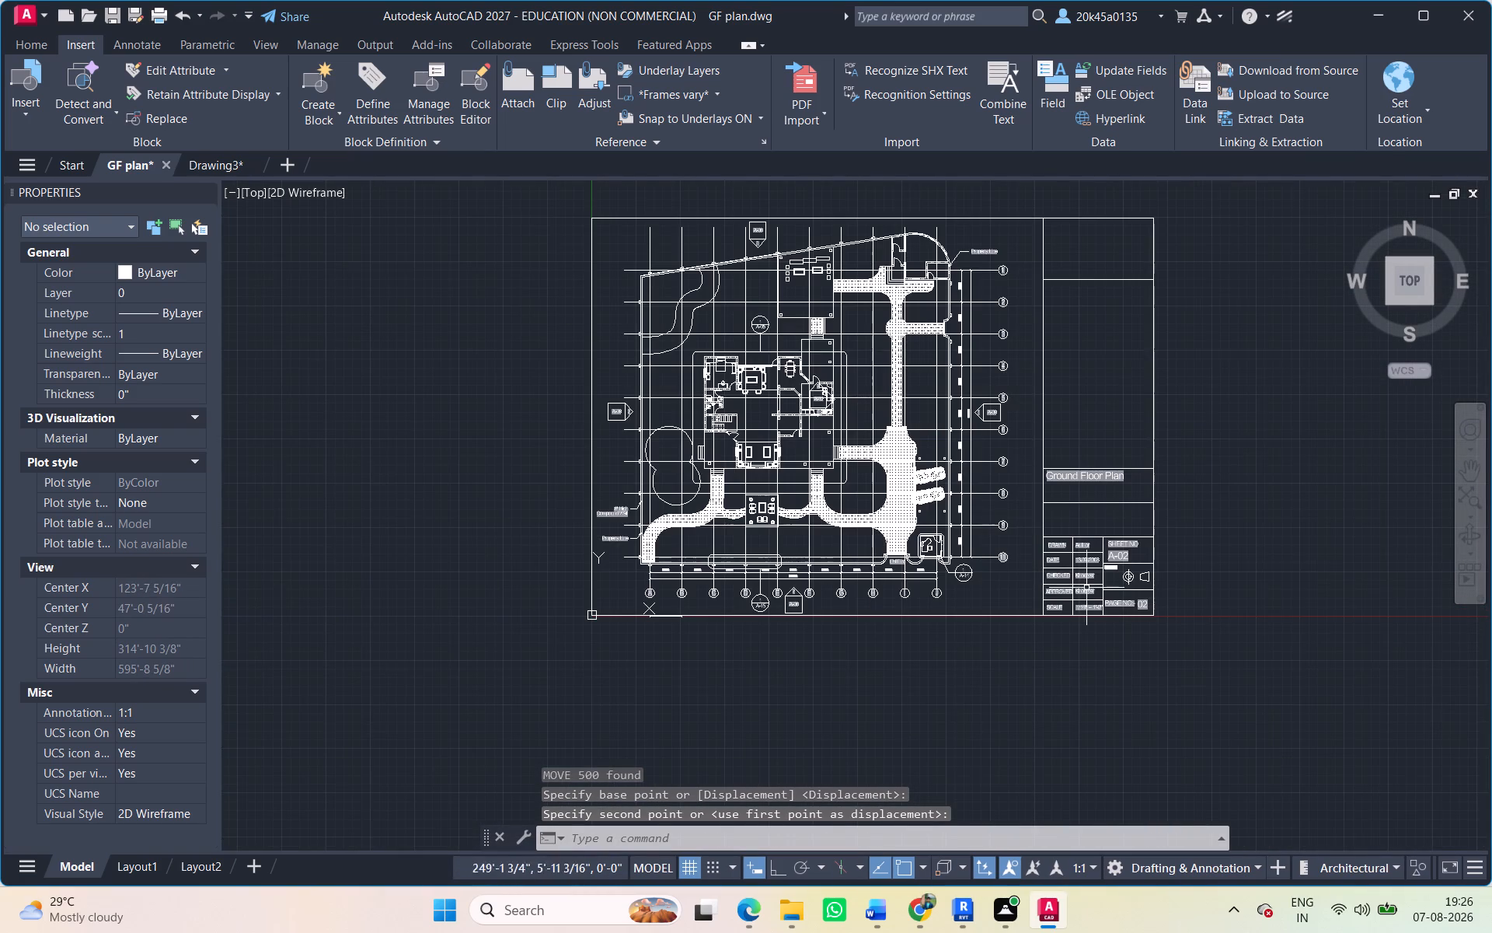
scroll(630, 346, "down", 3)
scroll(639, 377, "up", 3)
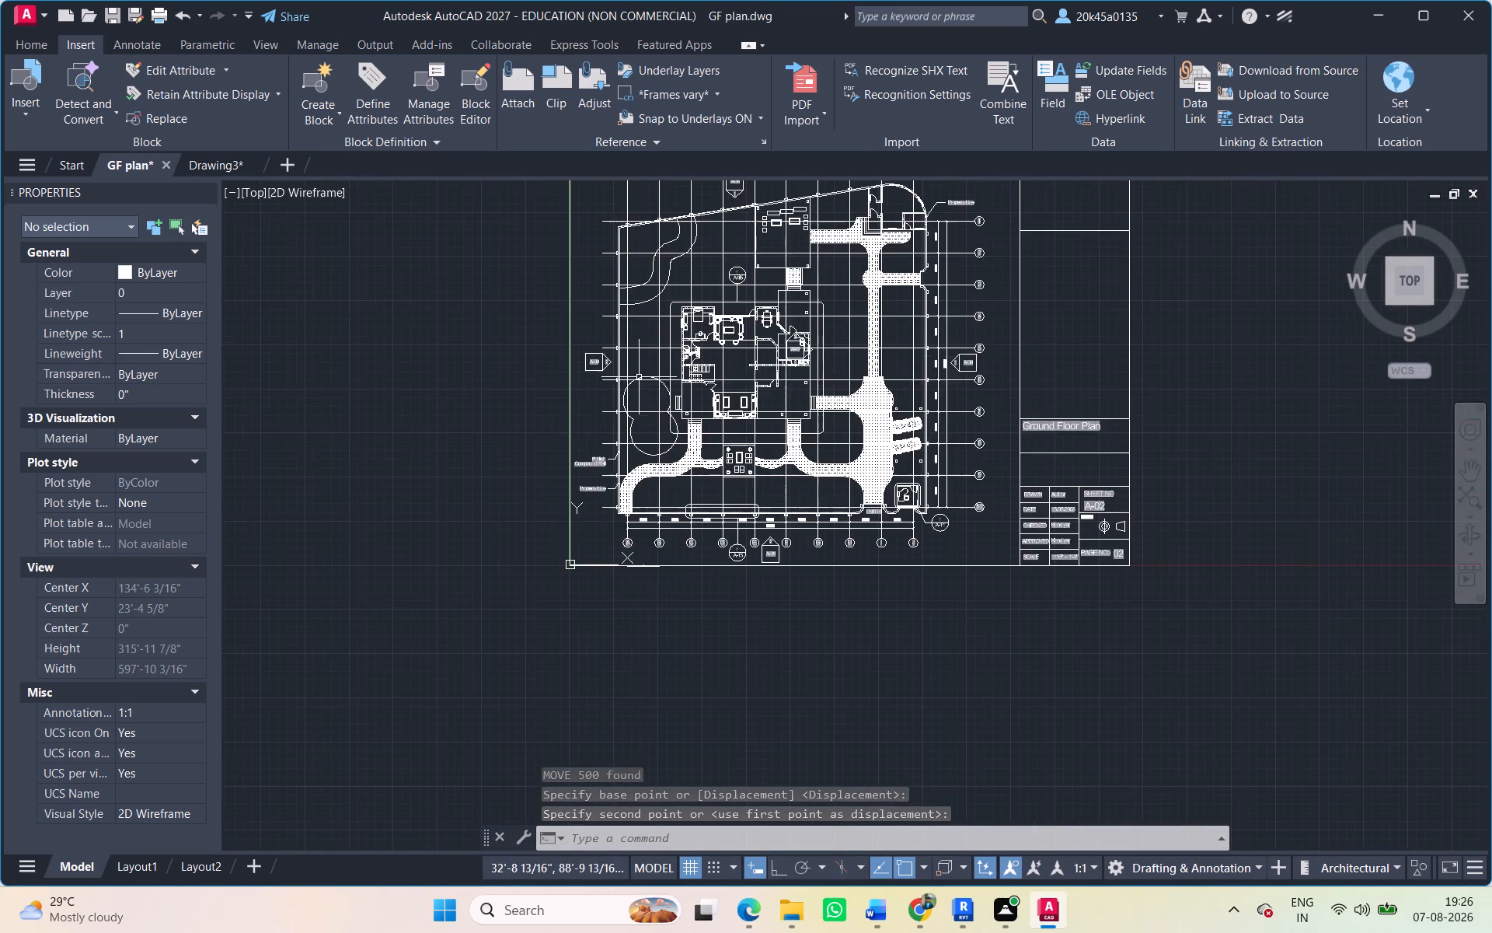
middle_click_drag(656, 377, 719, 285)
left_click(821, 112)
left_click(824, 166)
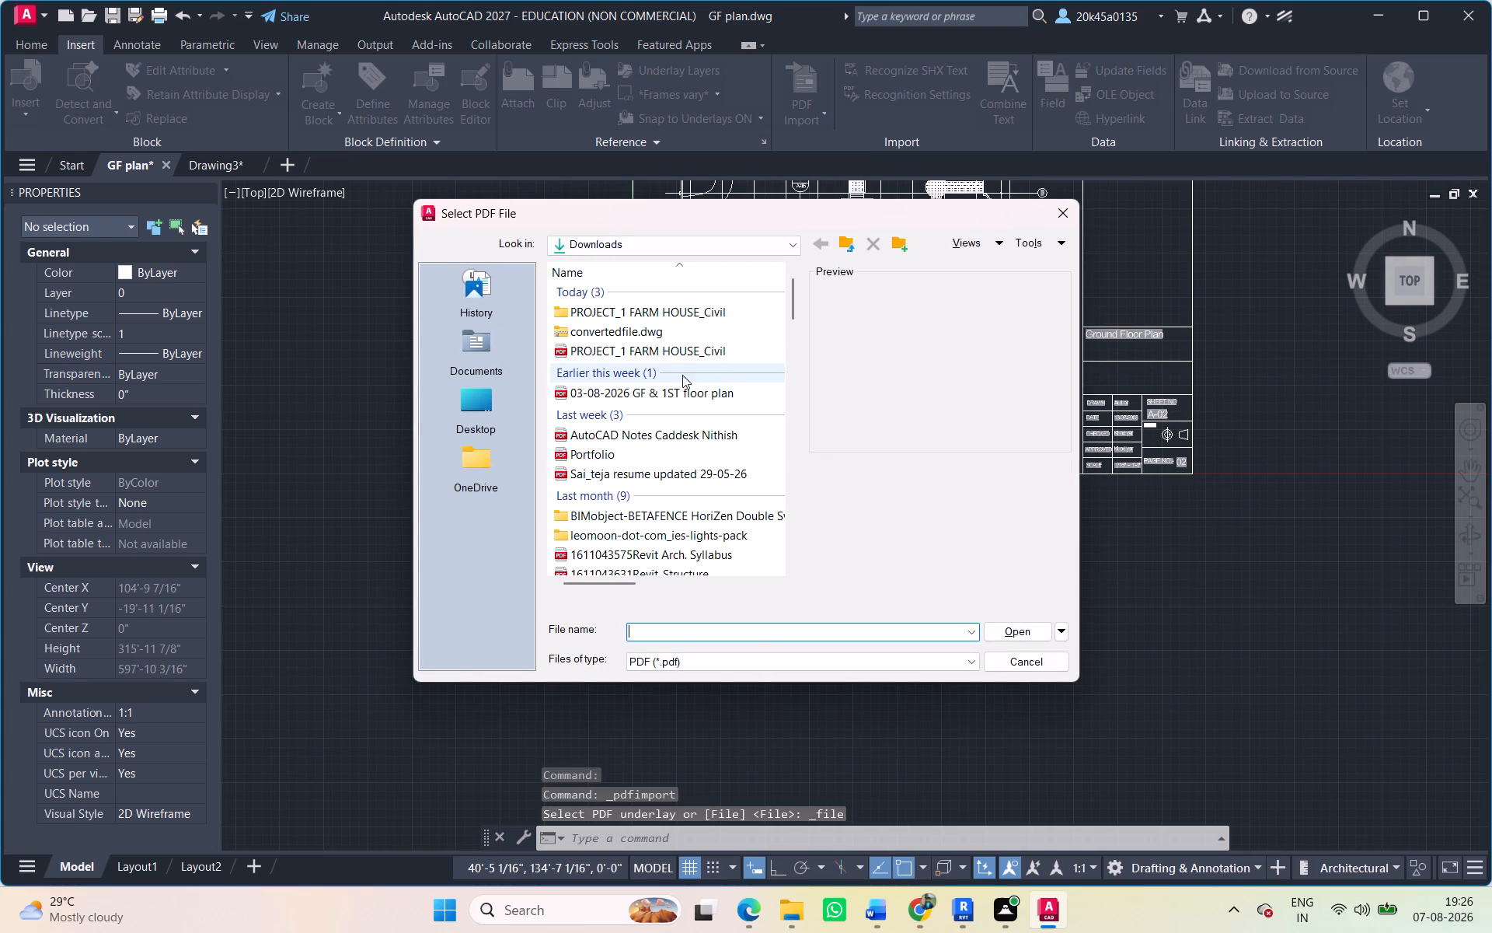
left_click(674, 349)
left_click(1009, 629)
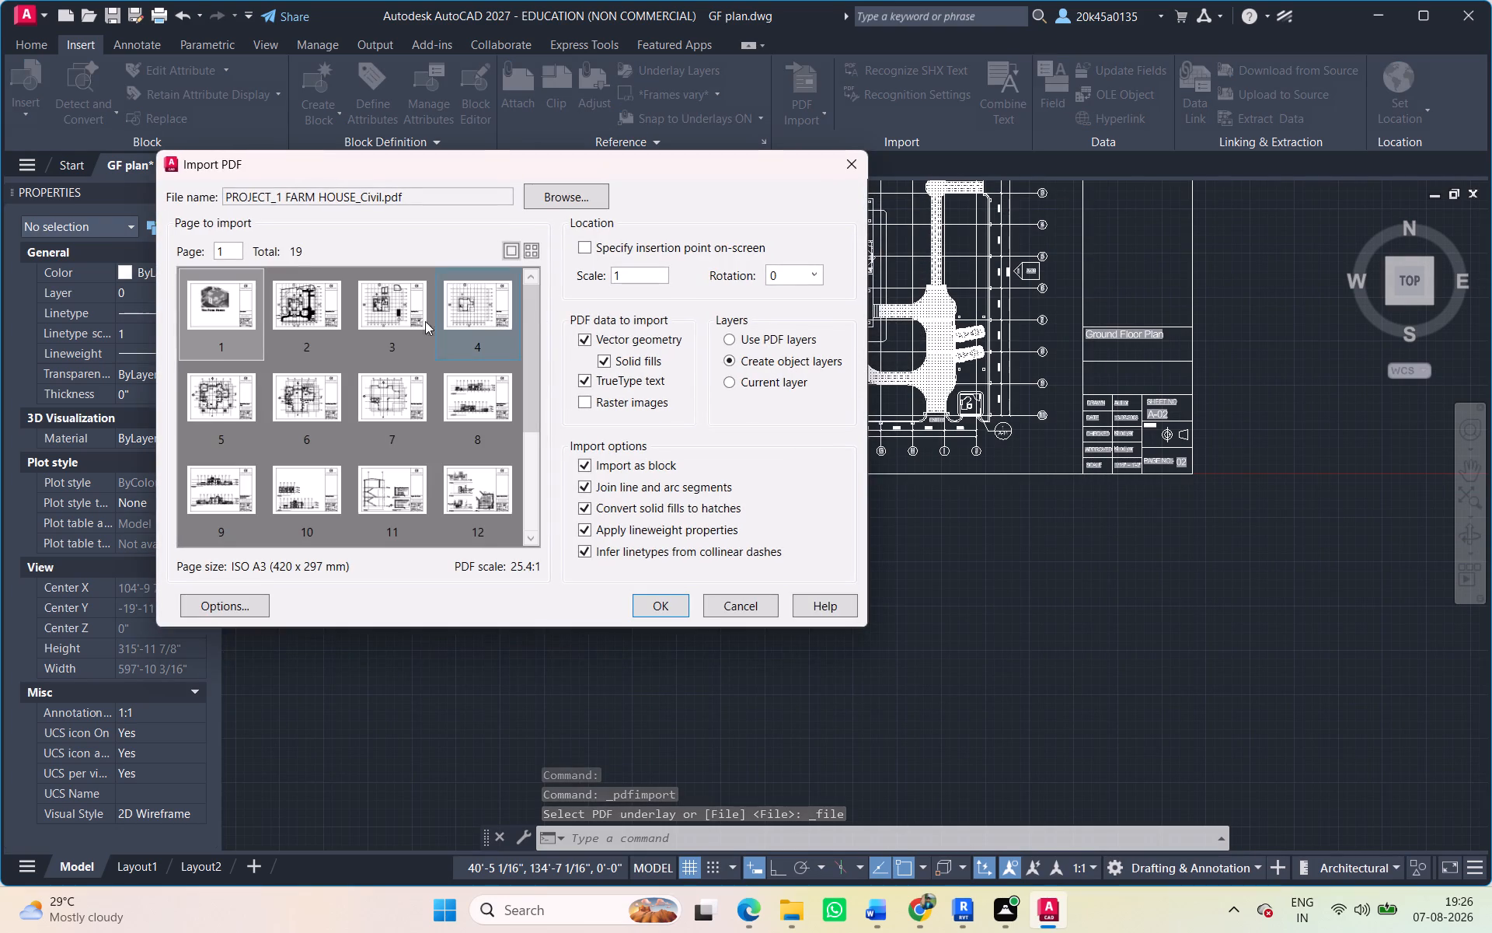
left_click(231, 397)
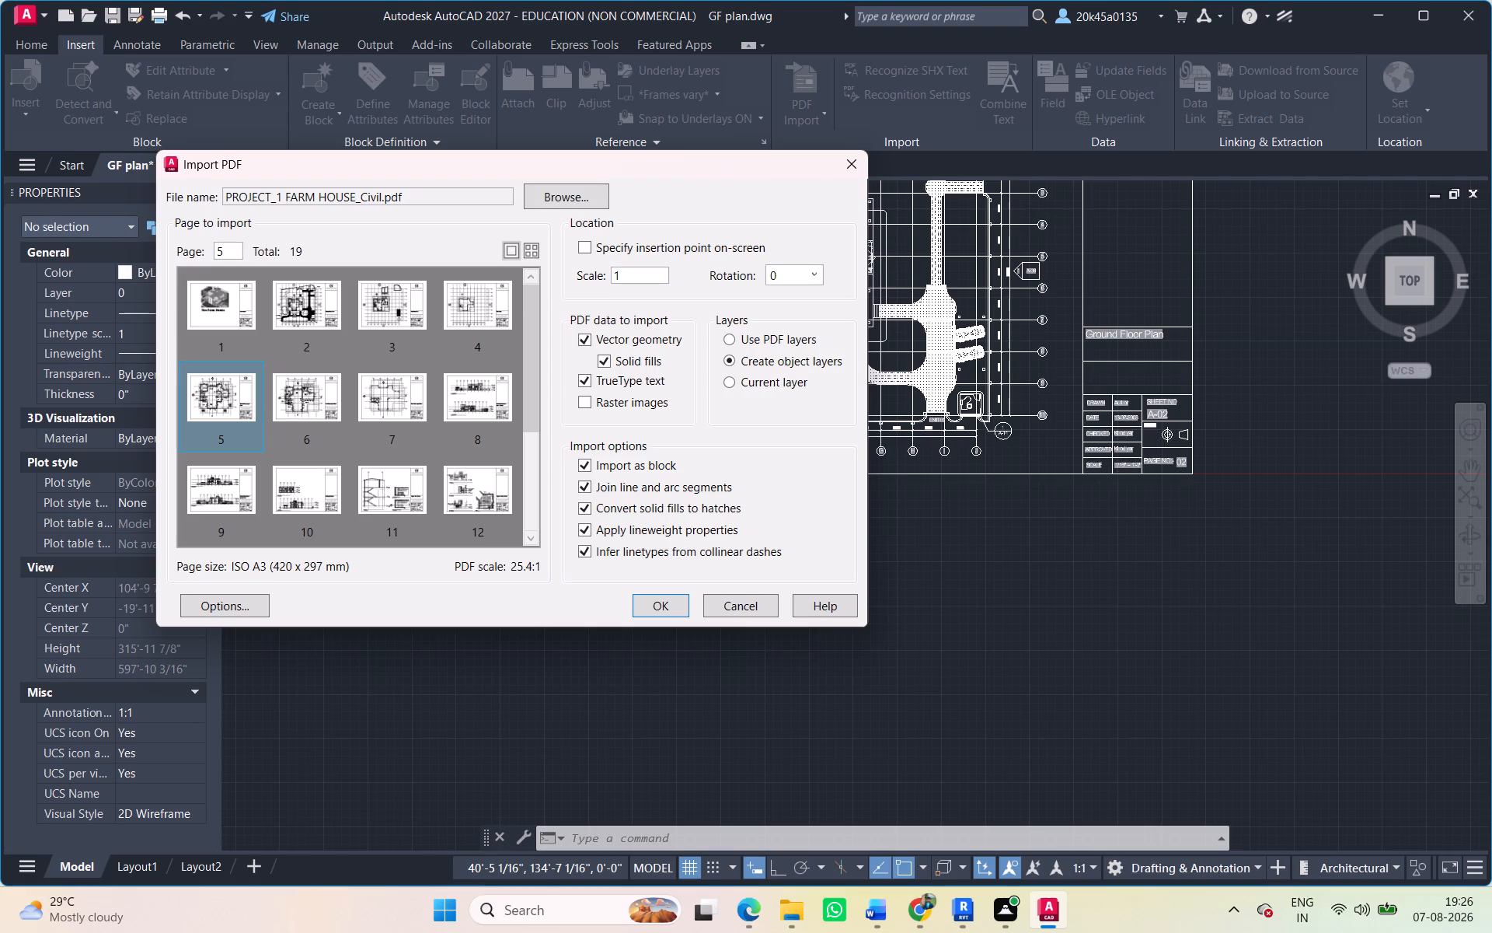
left_click(665, 601)
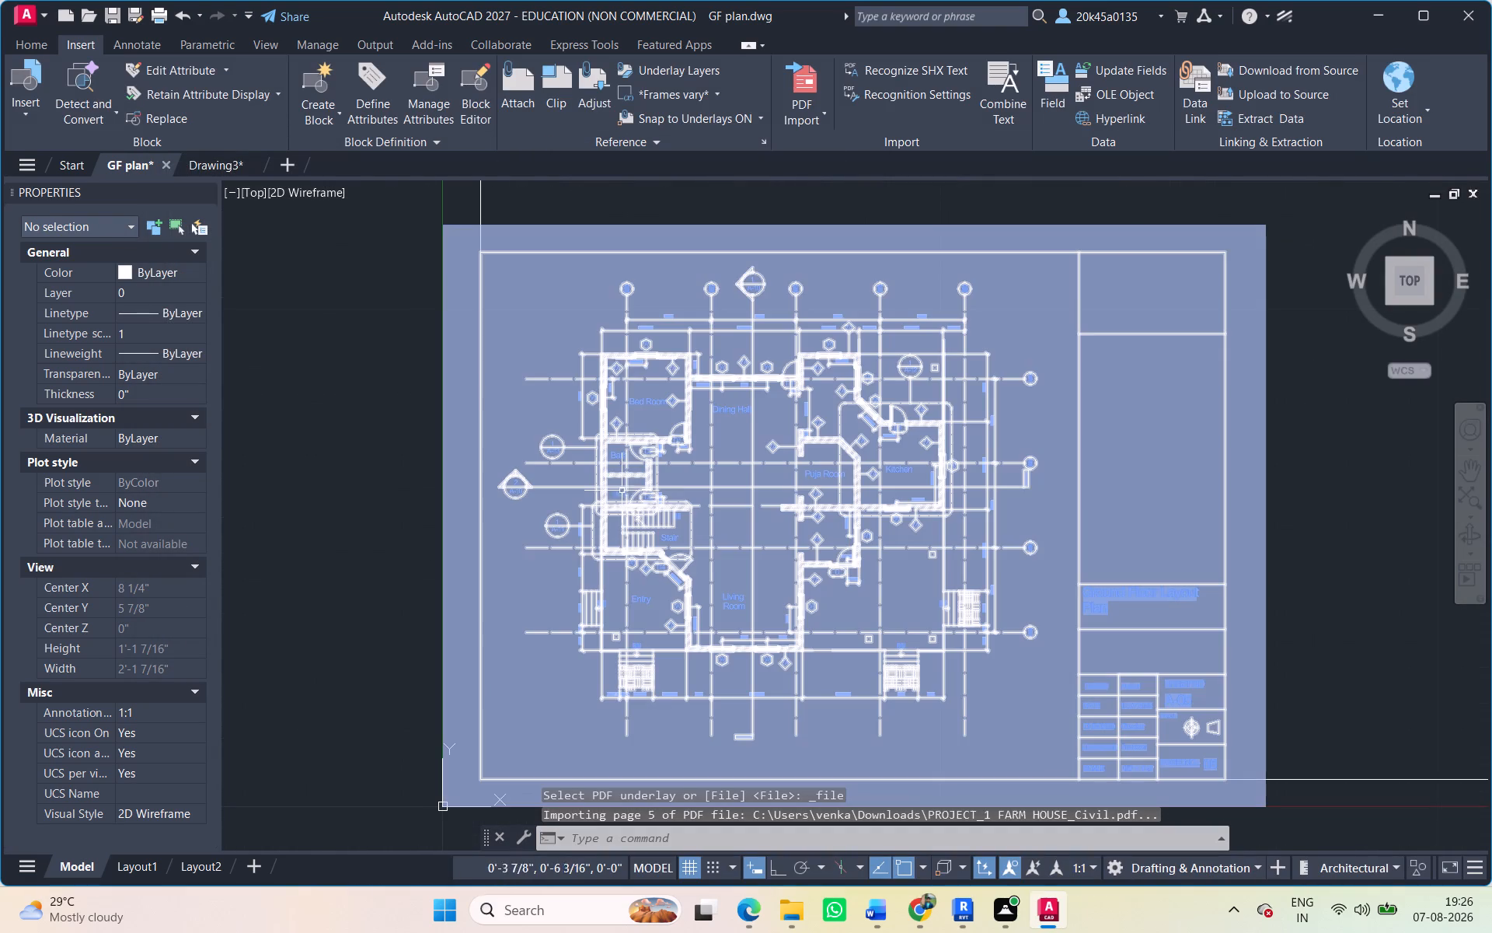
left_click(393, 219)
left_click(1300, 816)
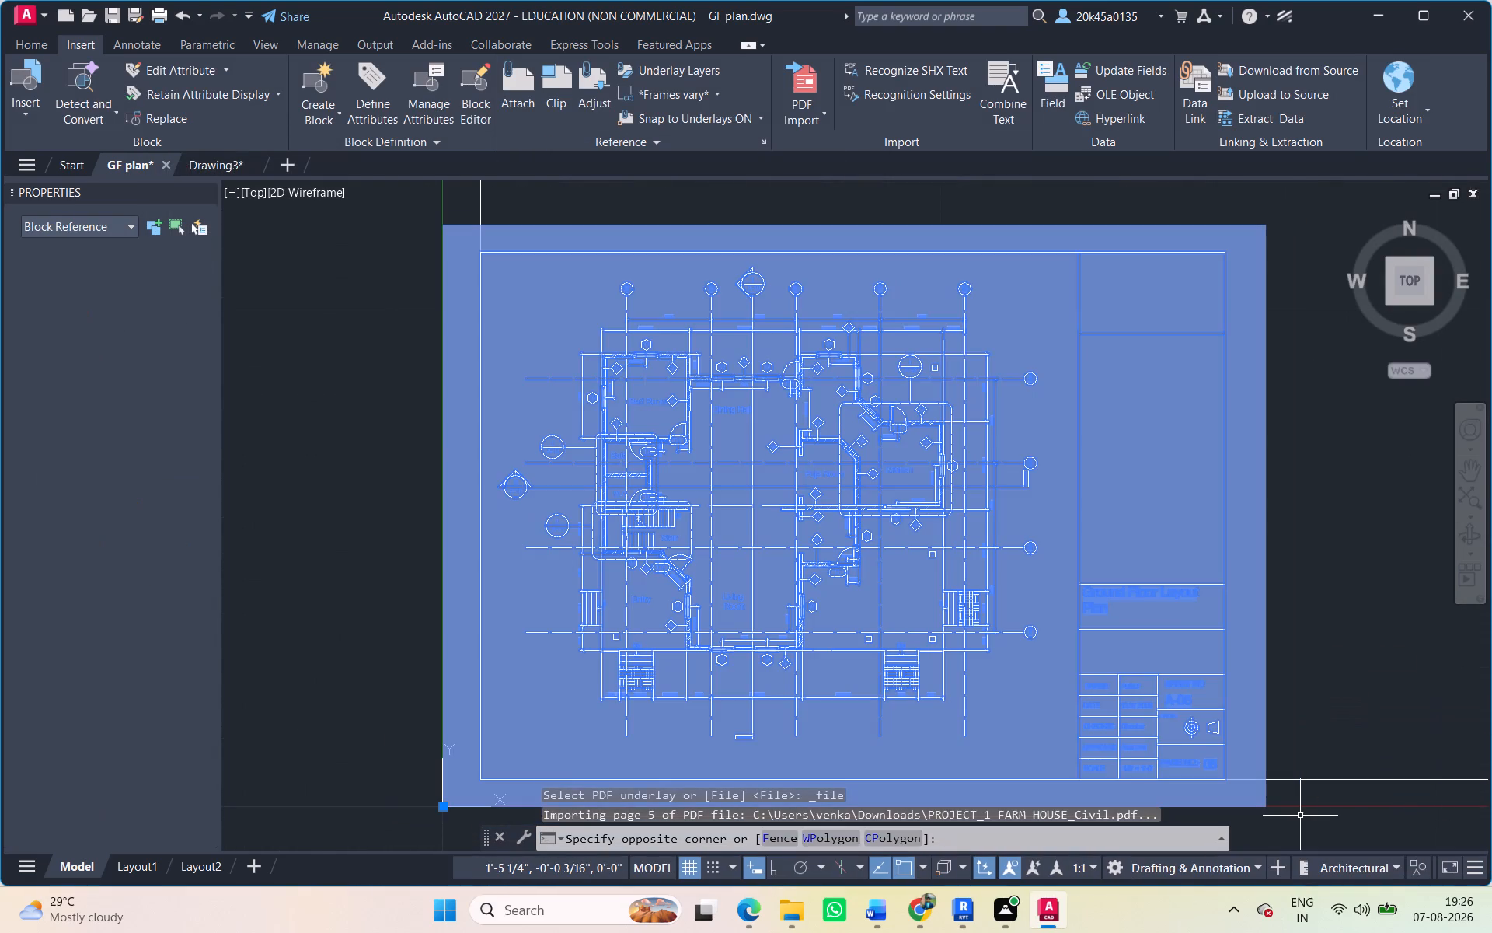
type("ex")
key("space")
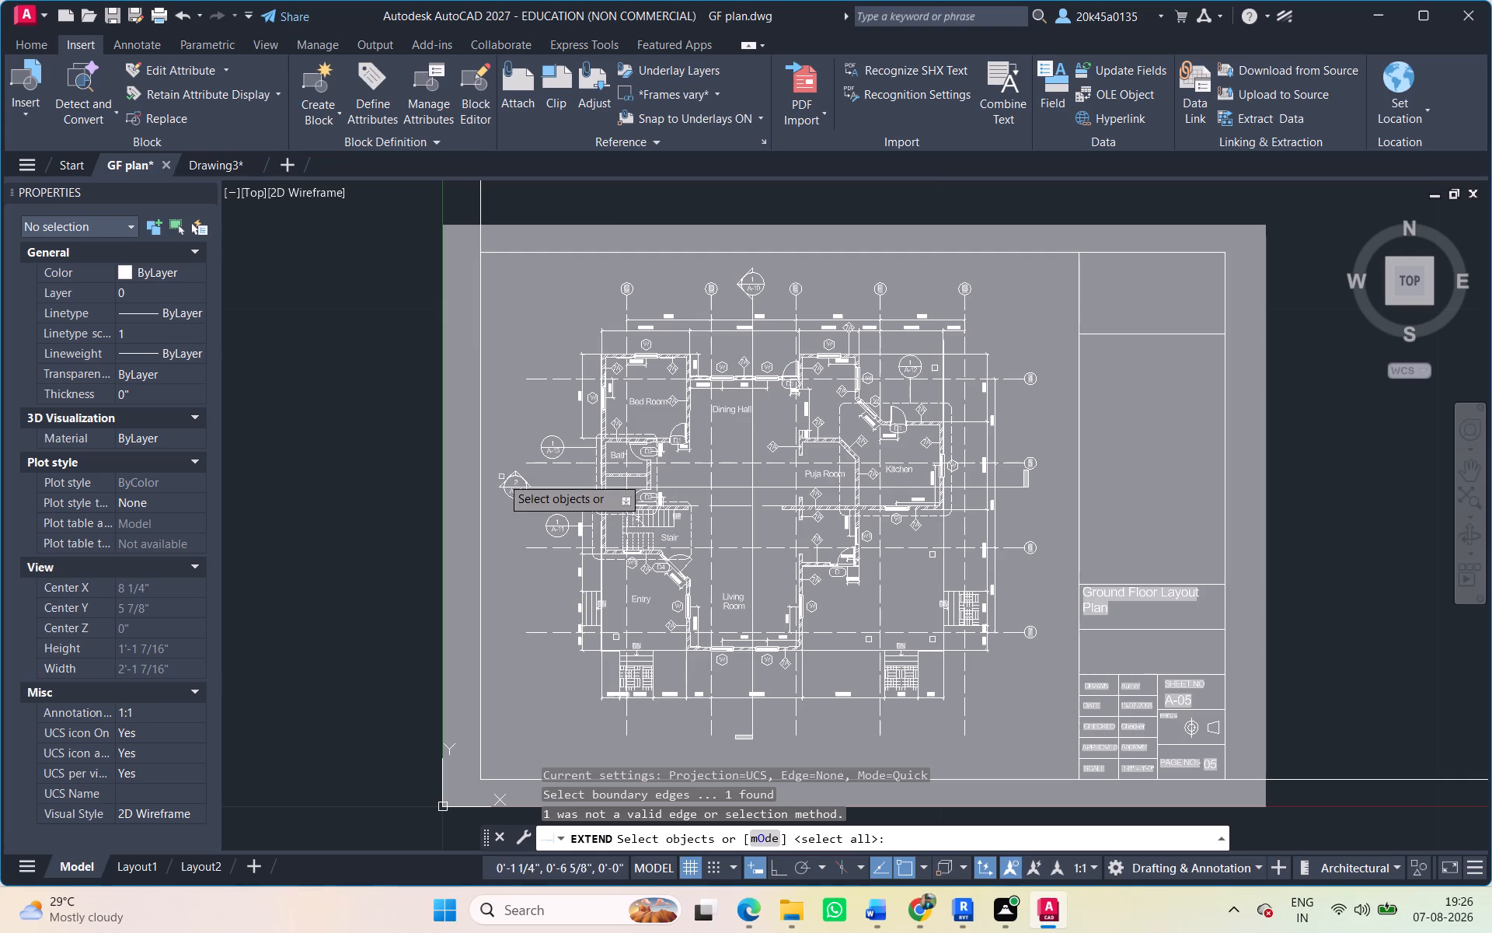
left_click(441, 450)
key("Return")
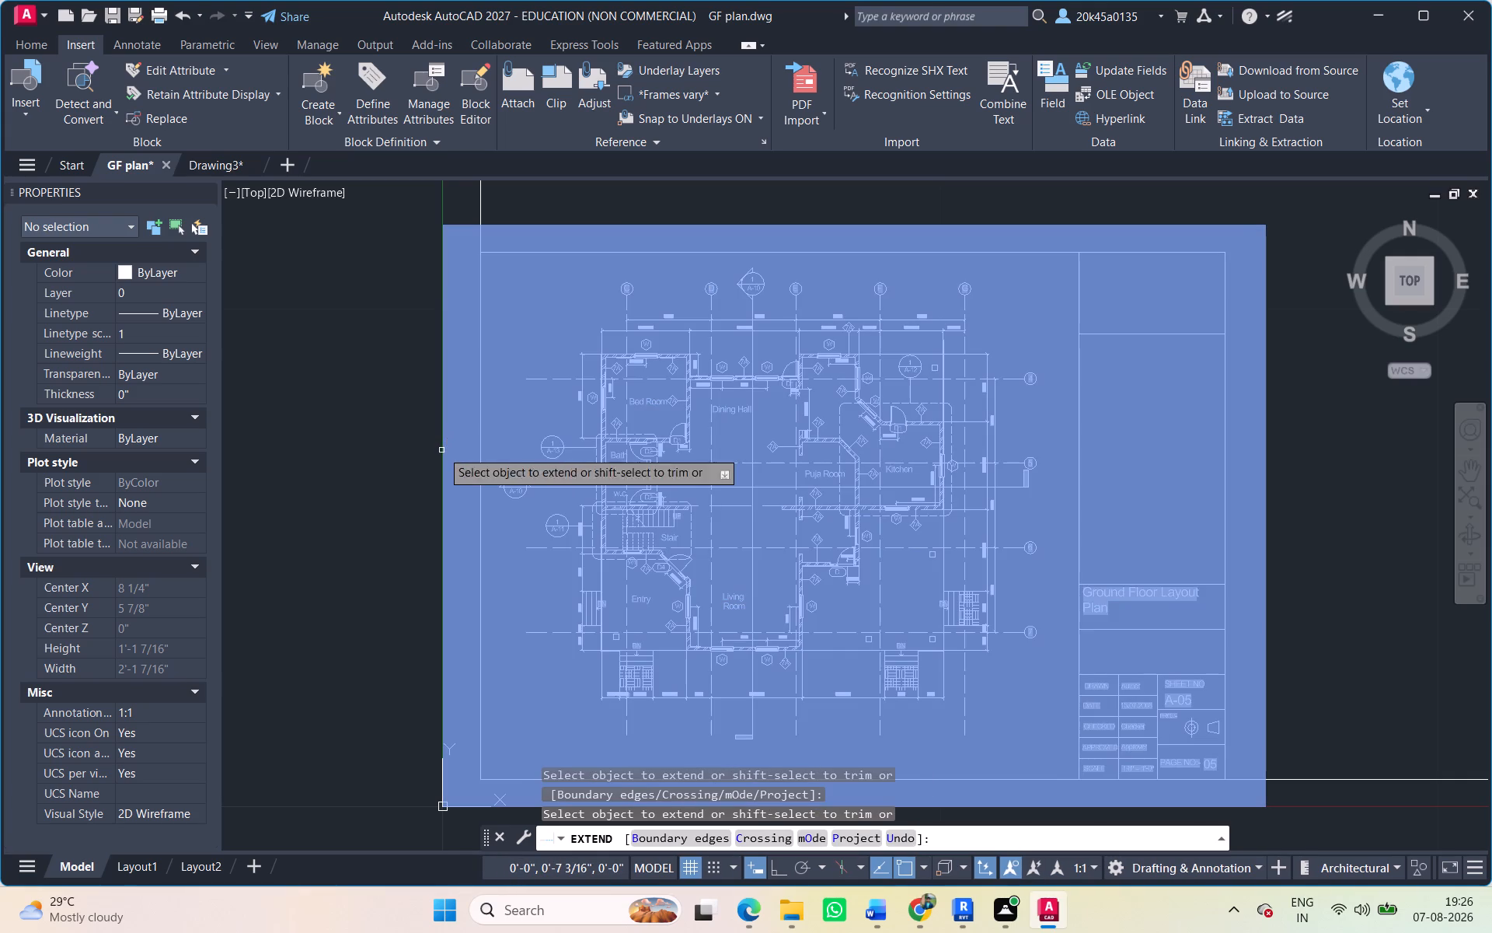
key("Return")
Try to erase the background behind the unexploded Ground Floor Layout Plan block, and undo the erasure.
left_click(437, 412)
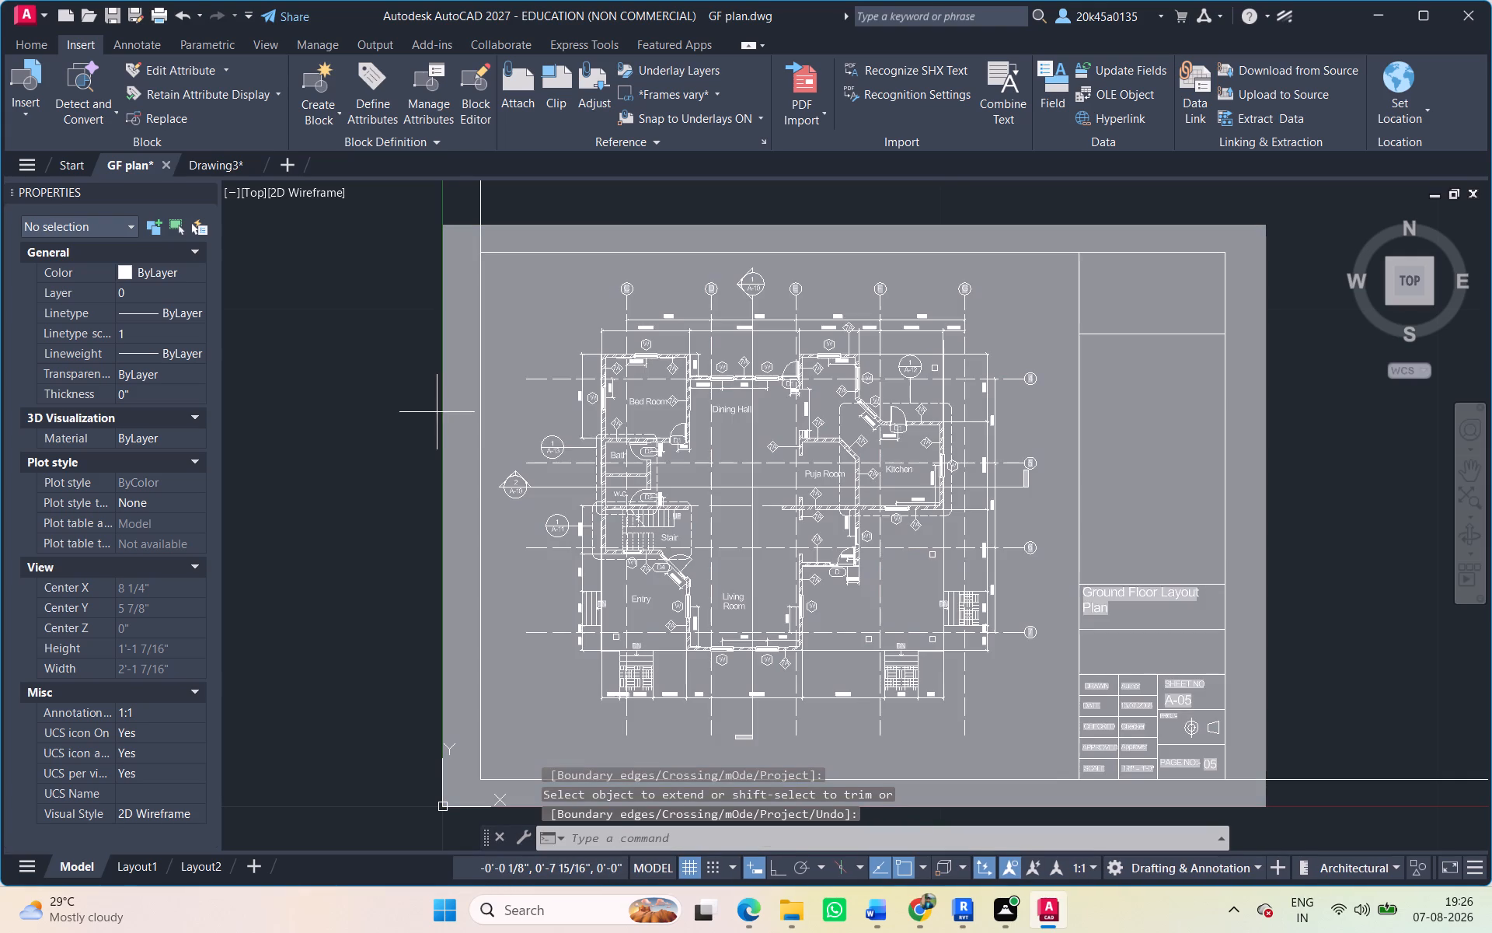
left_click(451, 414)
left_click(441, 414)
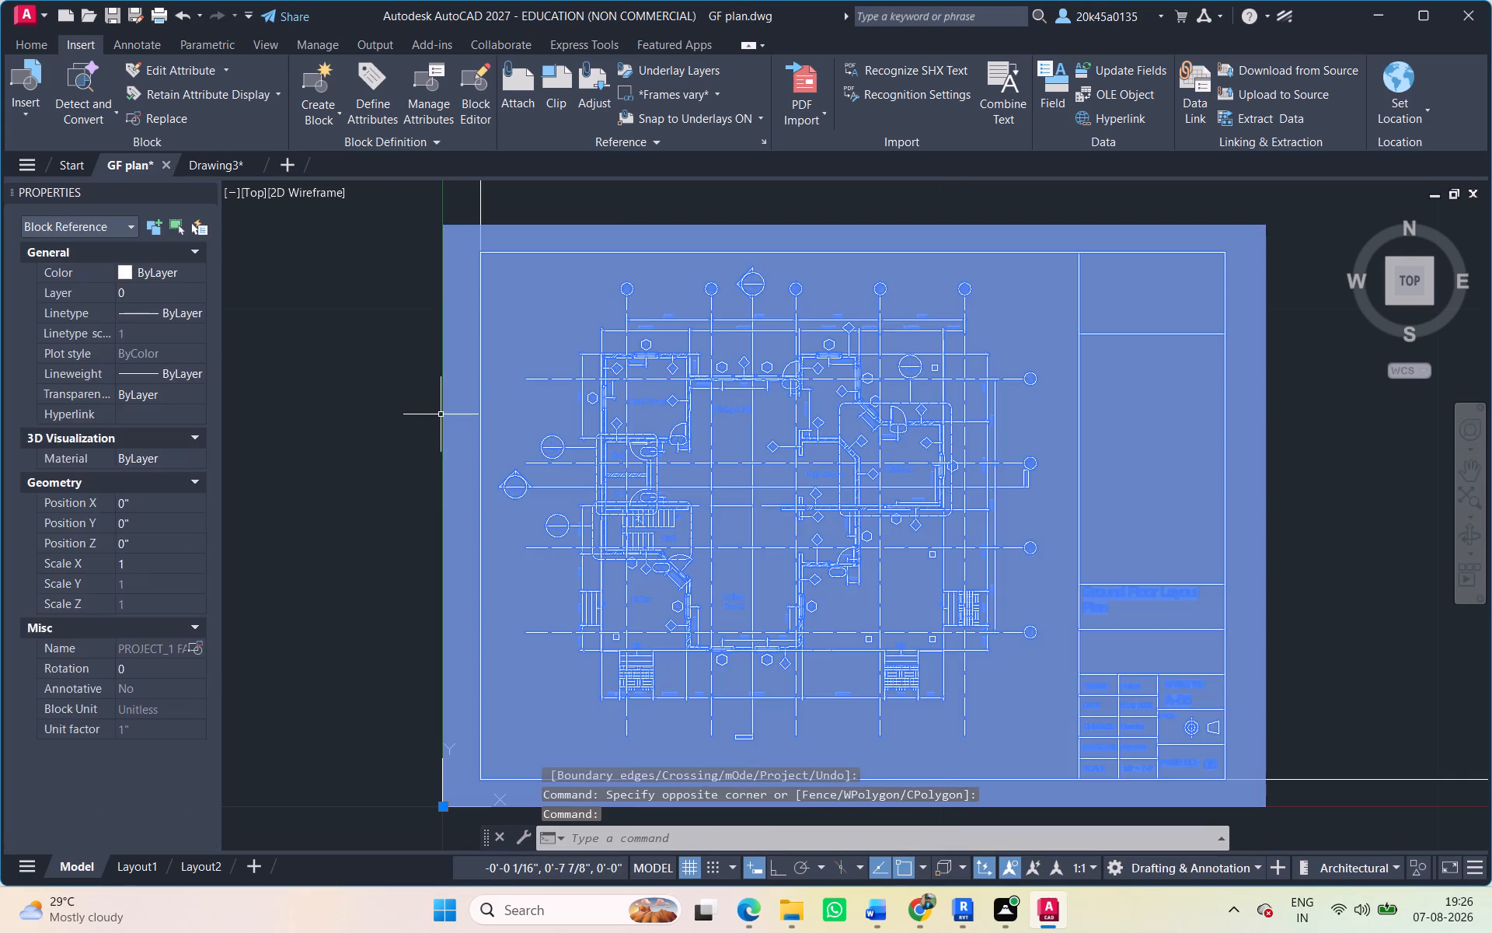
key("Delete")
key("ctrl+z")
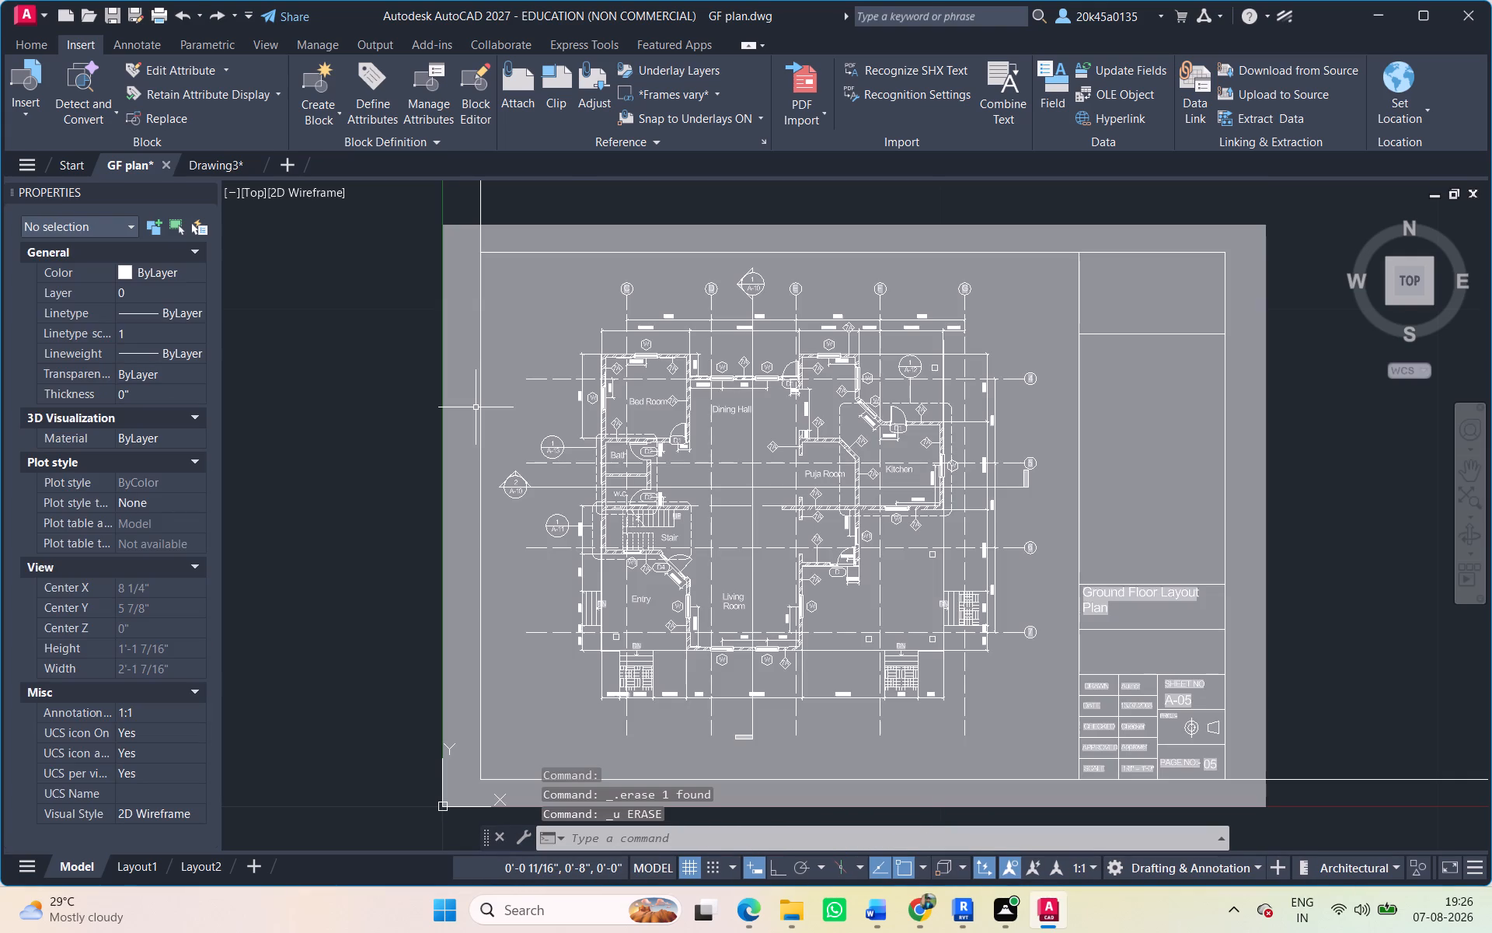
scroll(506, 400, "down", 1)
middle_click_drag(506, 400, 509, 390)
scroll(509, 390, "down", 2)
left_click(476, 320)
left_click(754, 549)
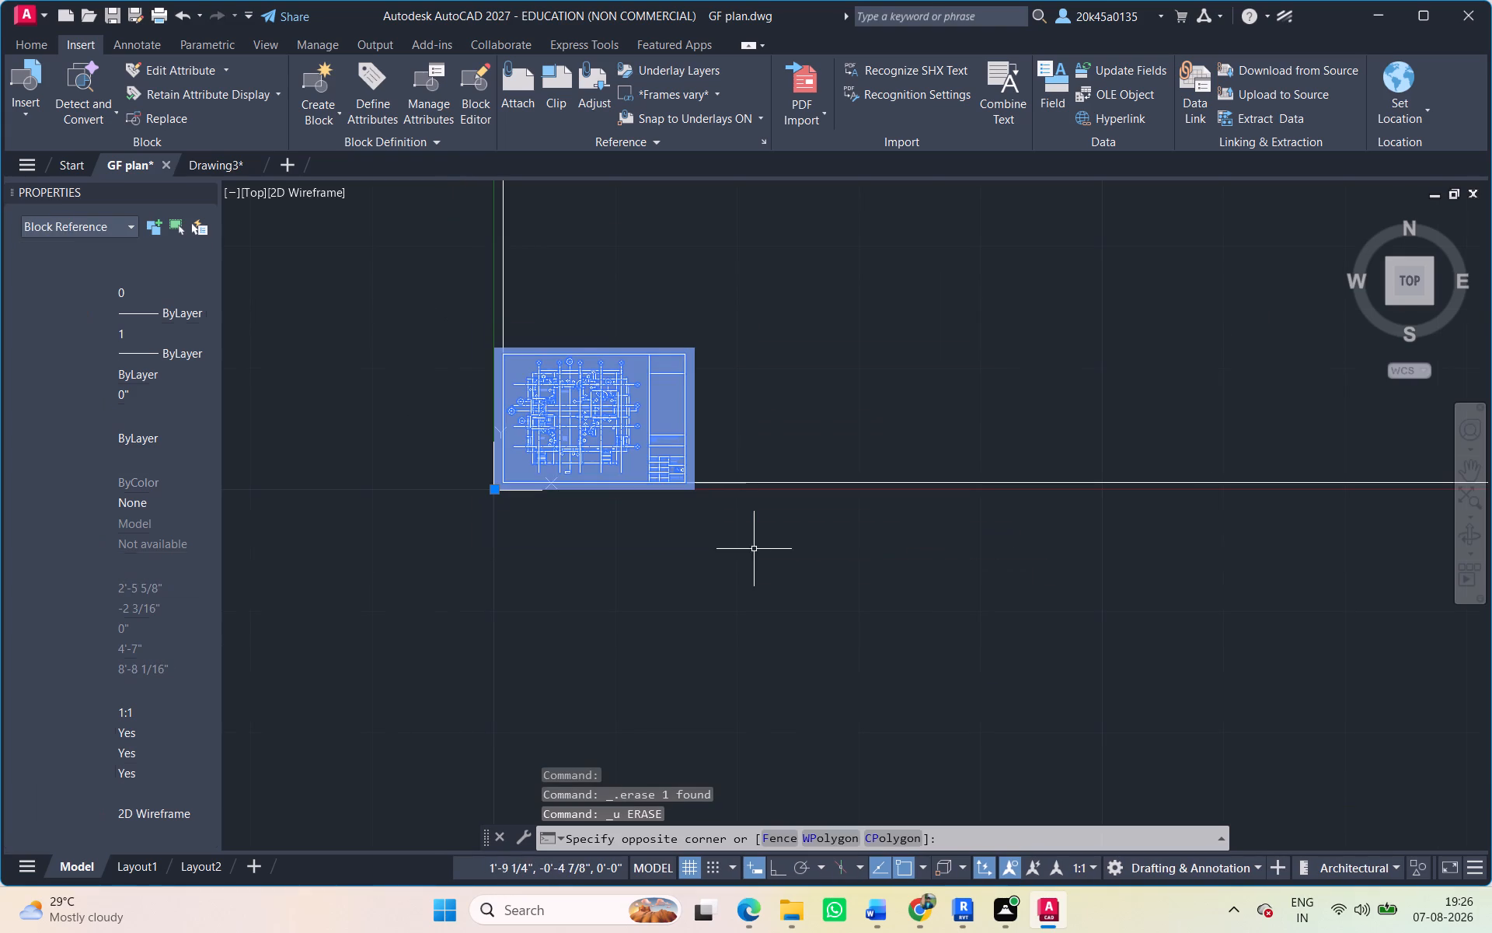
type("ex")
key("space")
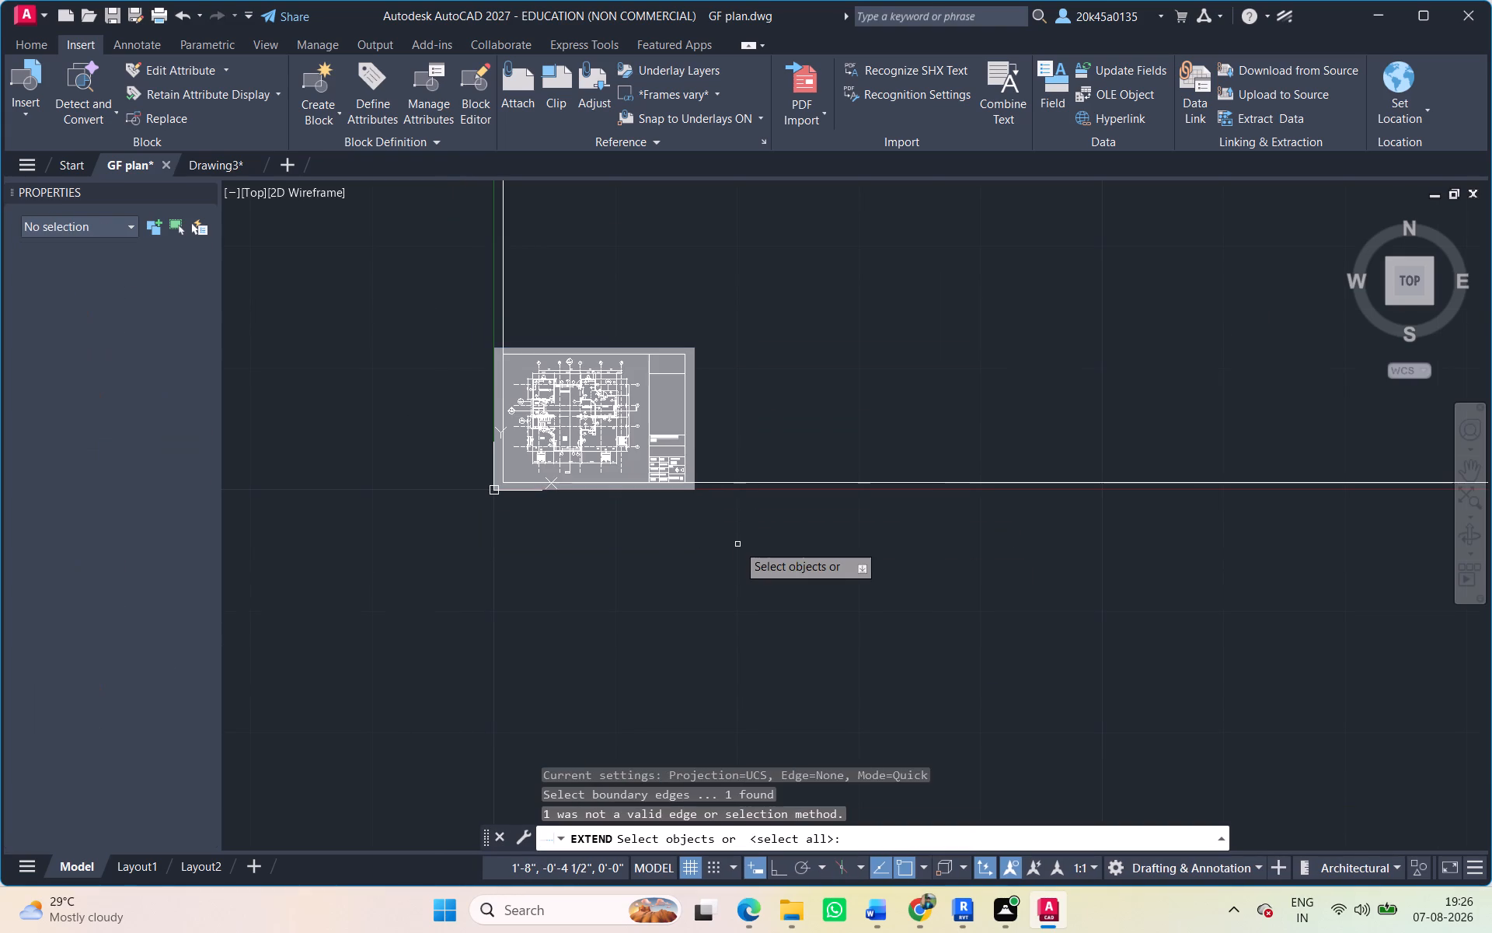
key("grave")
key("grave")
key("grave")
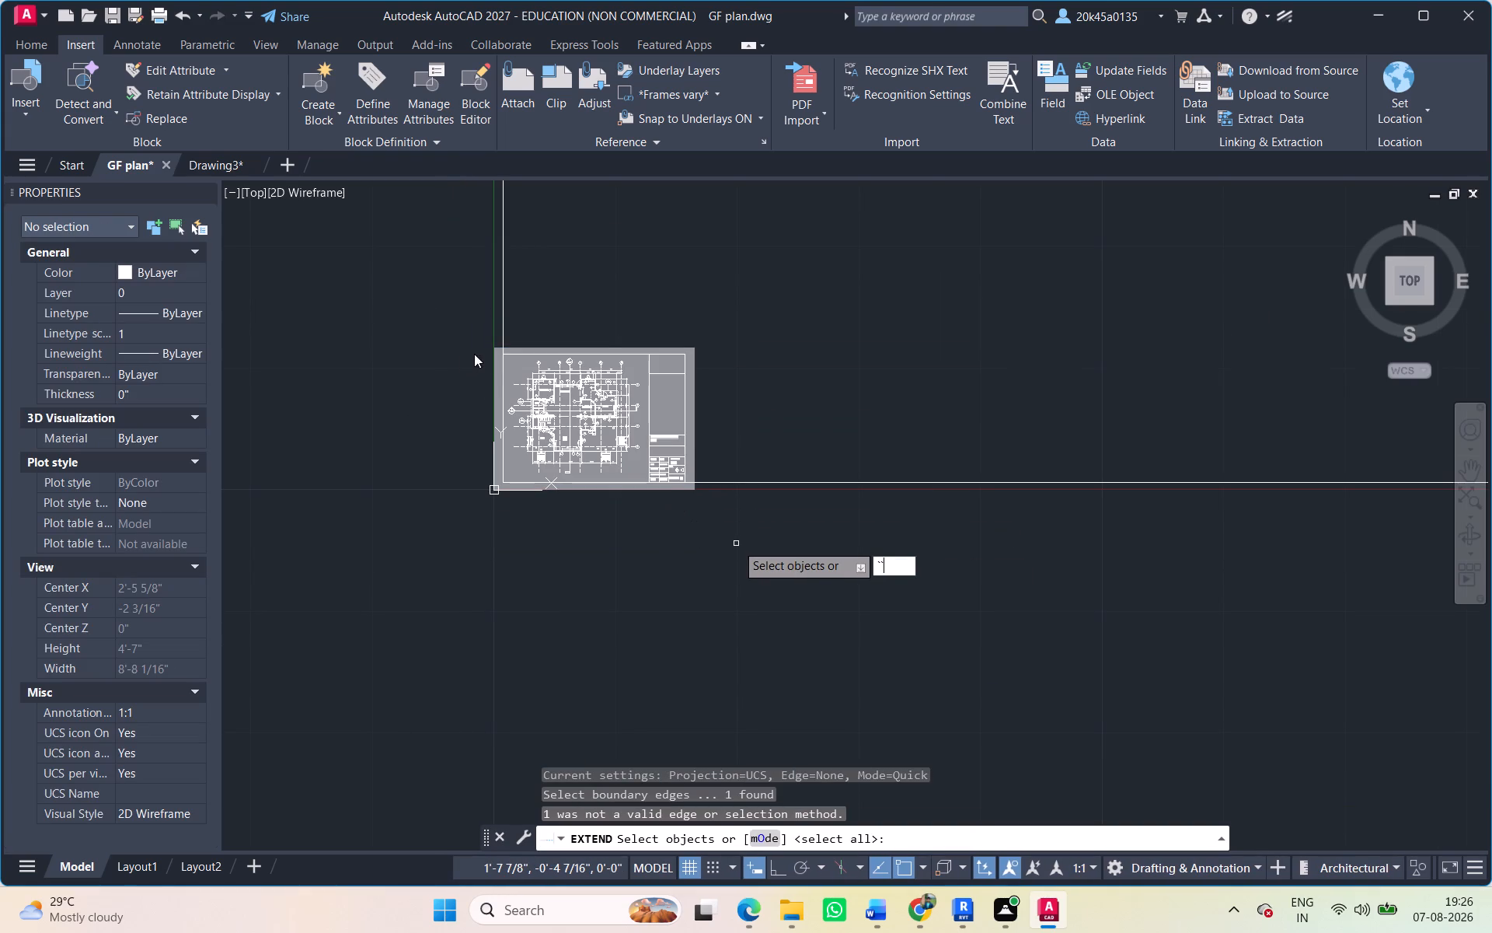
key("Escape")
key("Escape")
Explode the newly imported Ground Floor Layout Plan block at the origin into separate objects.
left_click(454, 329)
left_click(818, 543)
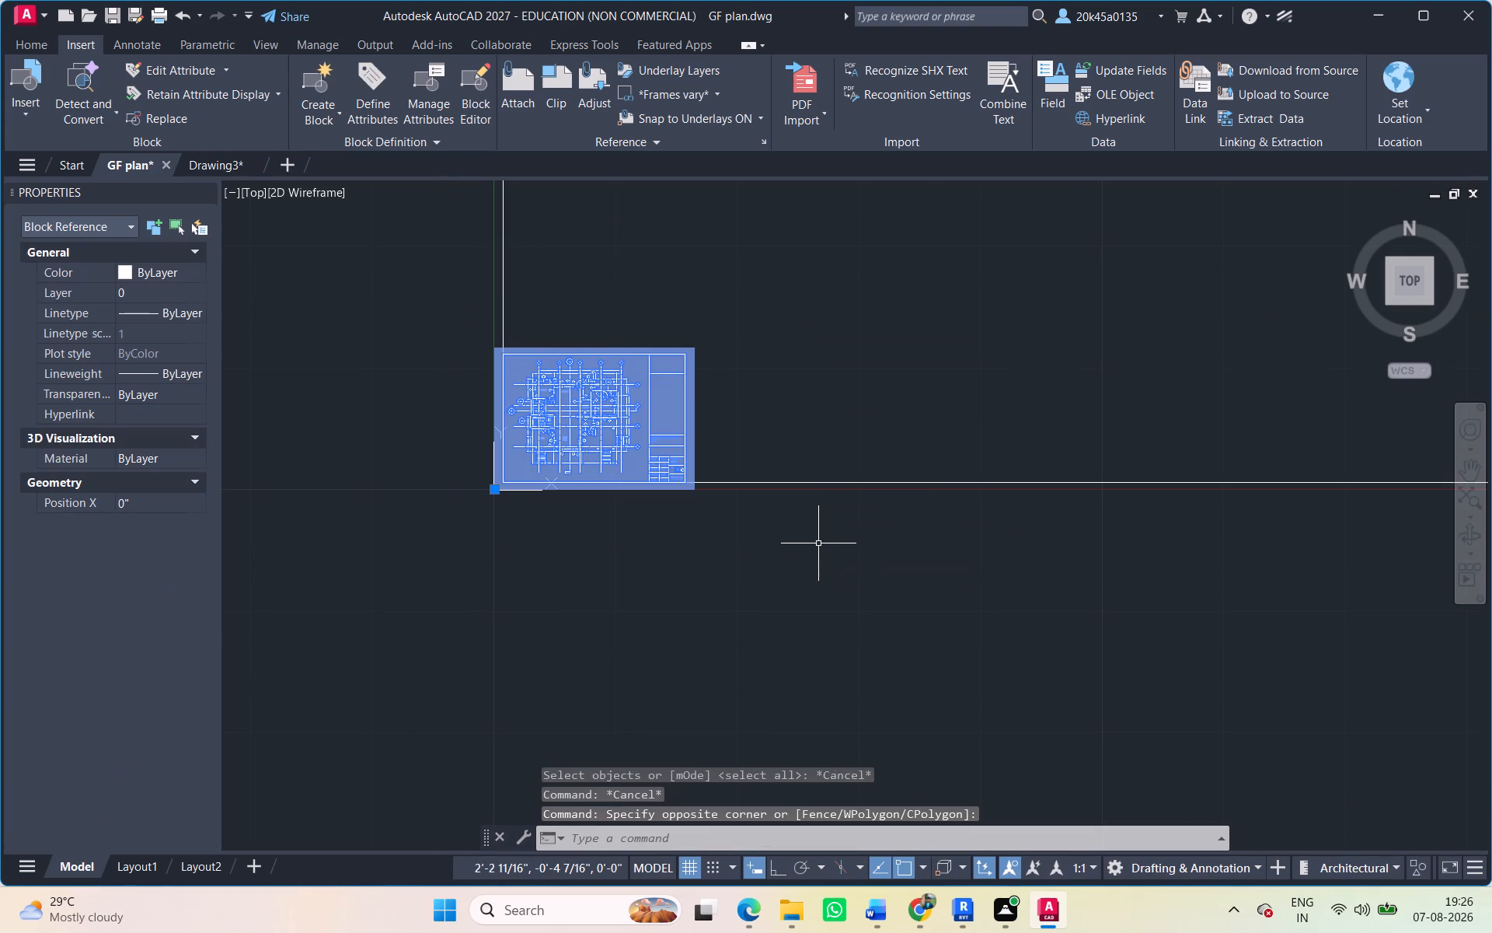
type("ex")
left_click(884, 598)
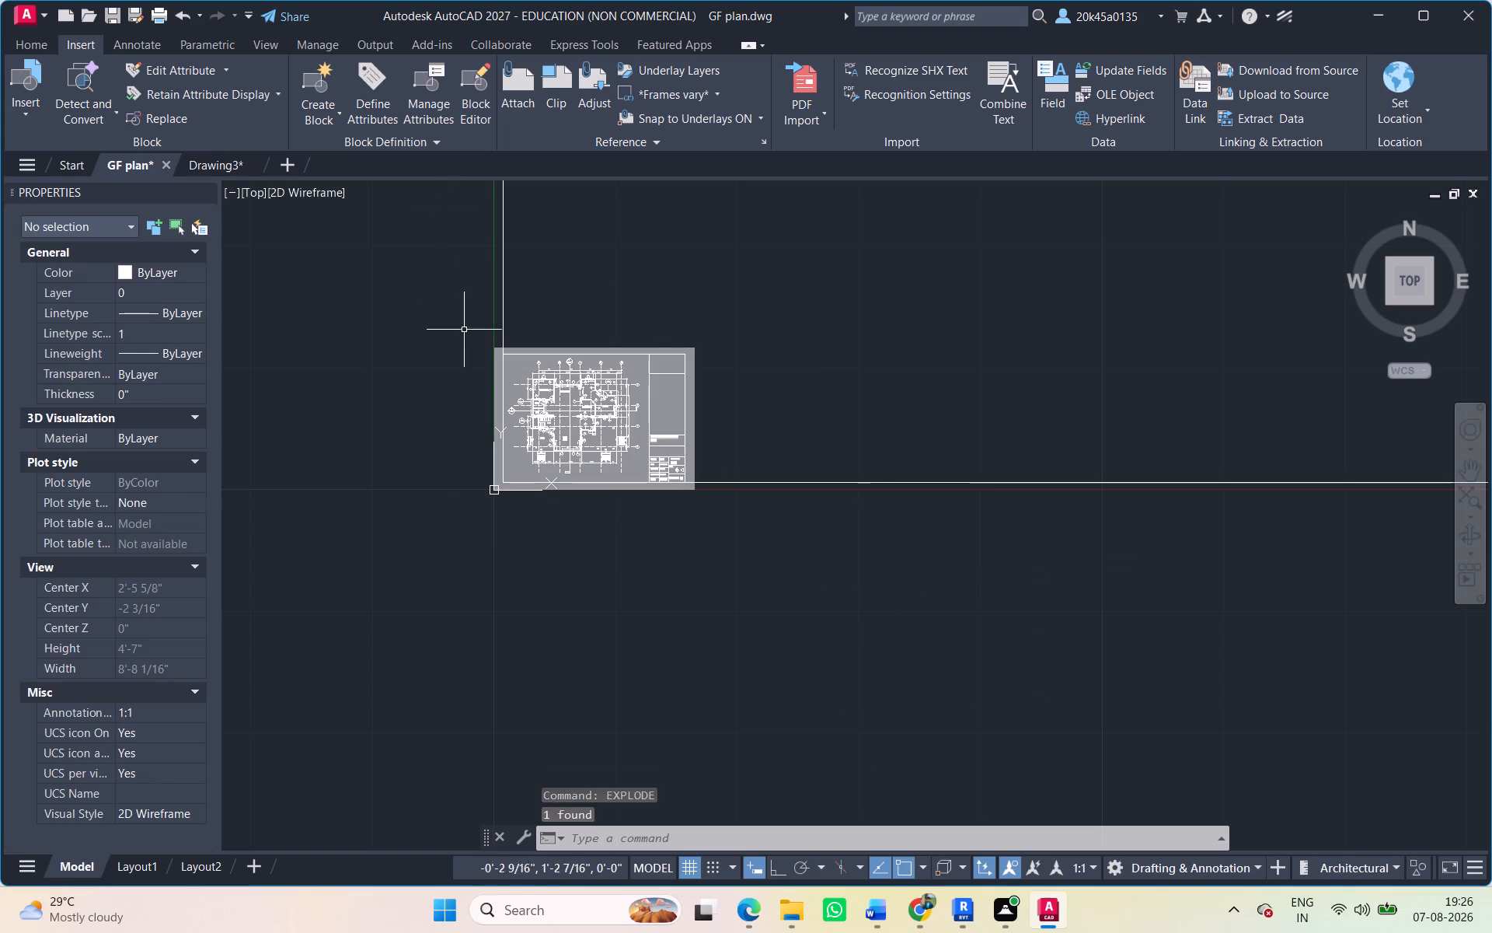
Erase the grey background fill behind the exploded Ground Floor Layout Plan sheet.
left_click(496, 382)
key("Delete")
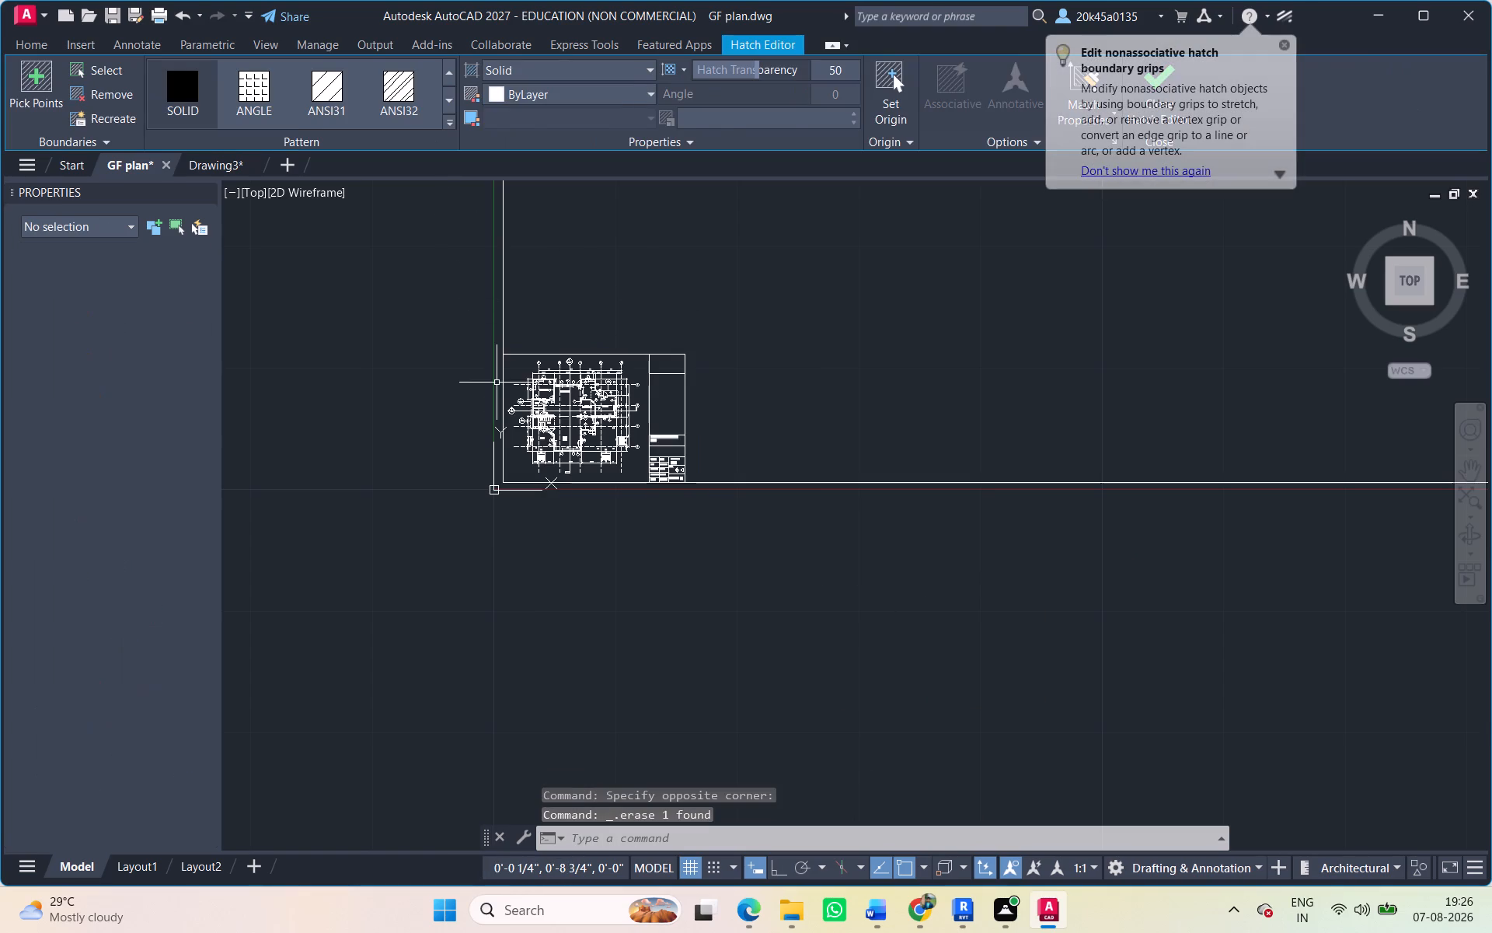
Move all objects of the exploded Ground Floor Layout Plan sheet from the origin to empty space about 1200' east, beyond the Roof Floor sheet.
left_click(432, 283)
left_click(758, 550)
key("m")
key("space")
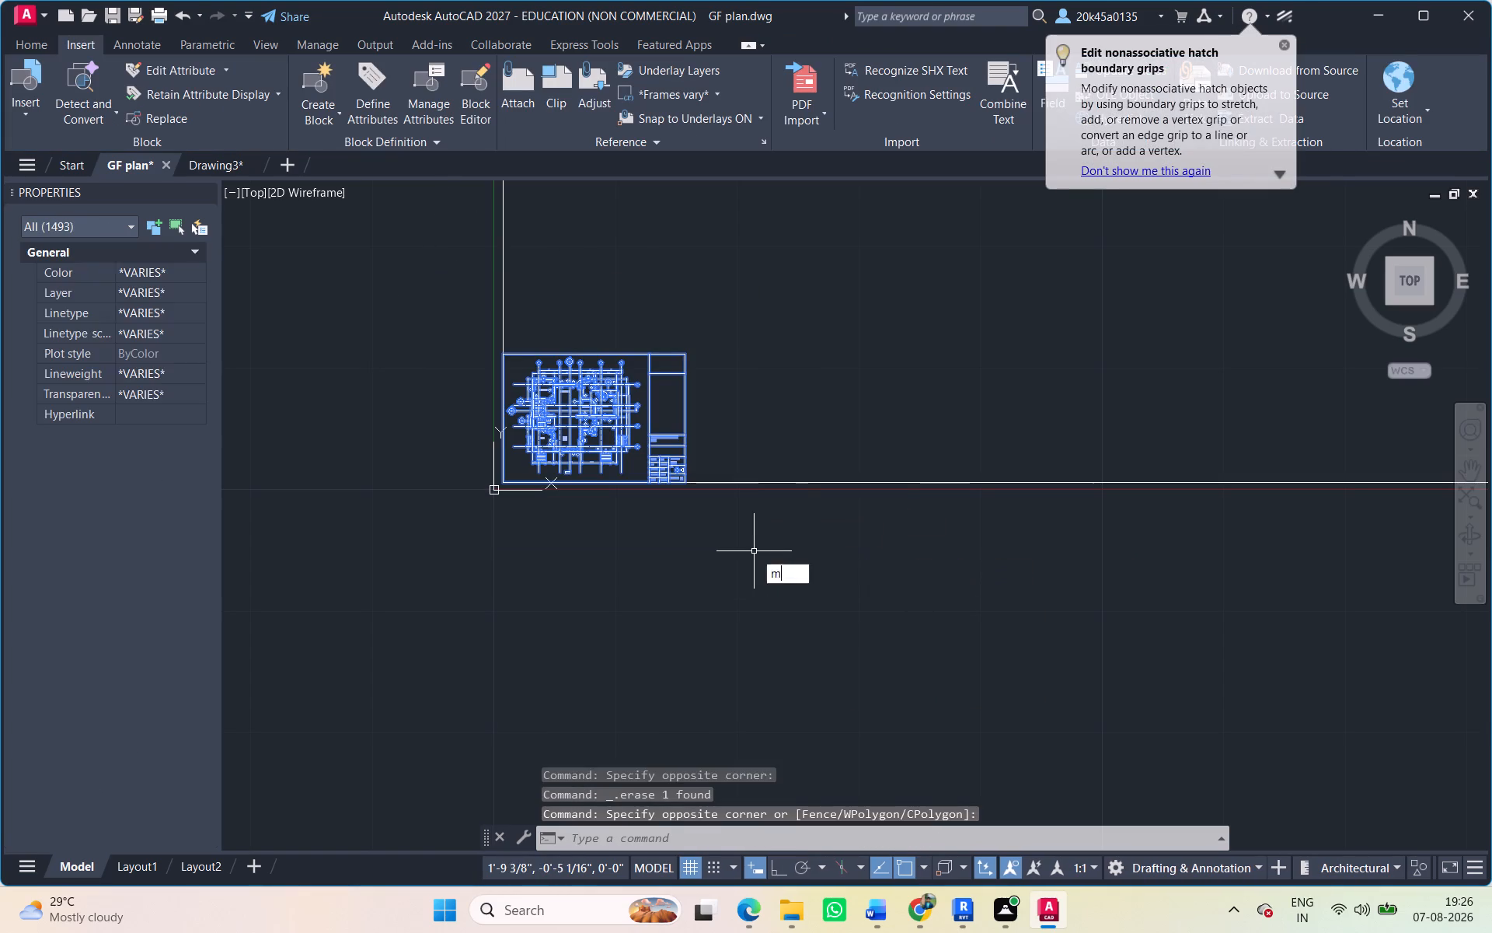
left_click(512, 470)
scroll(783, 496, "down", 7)
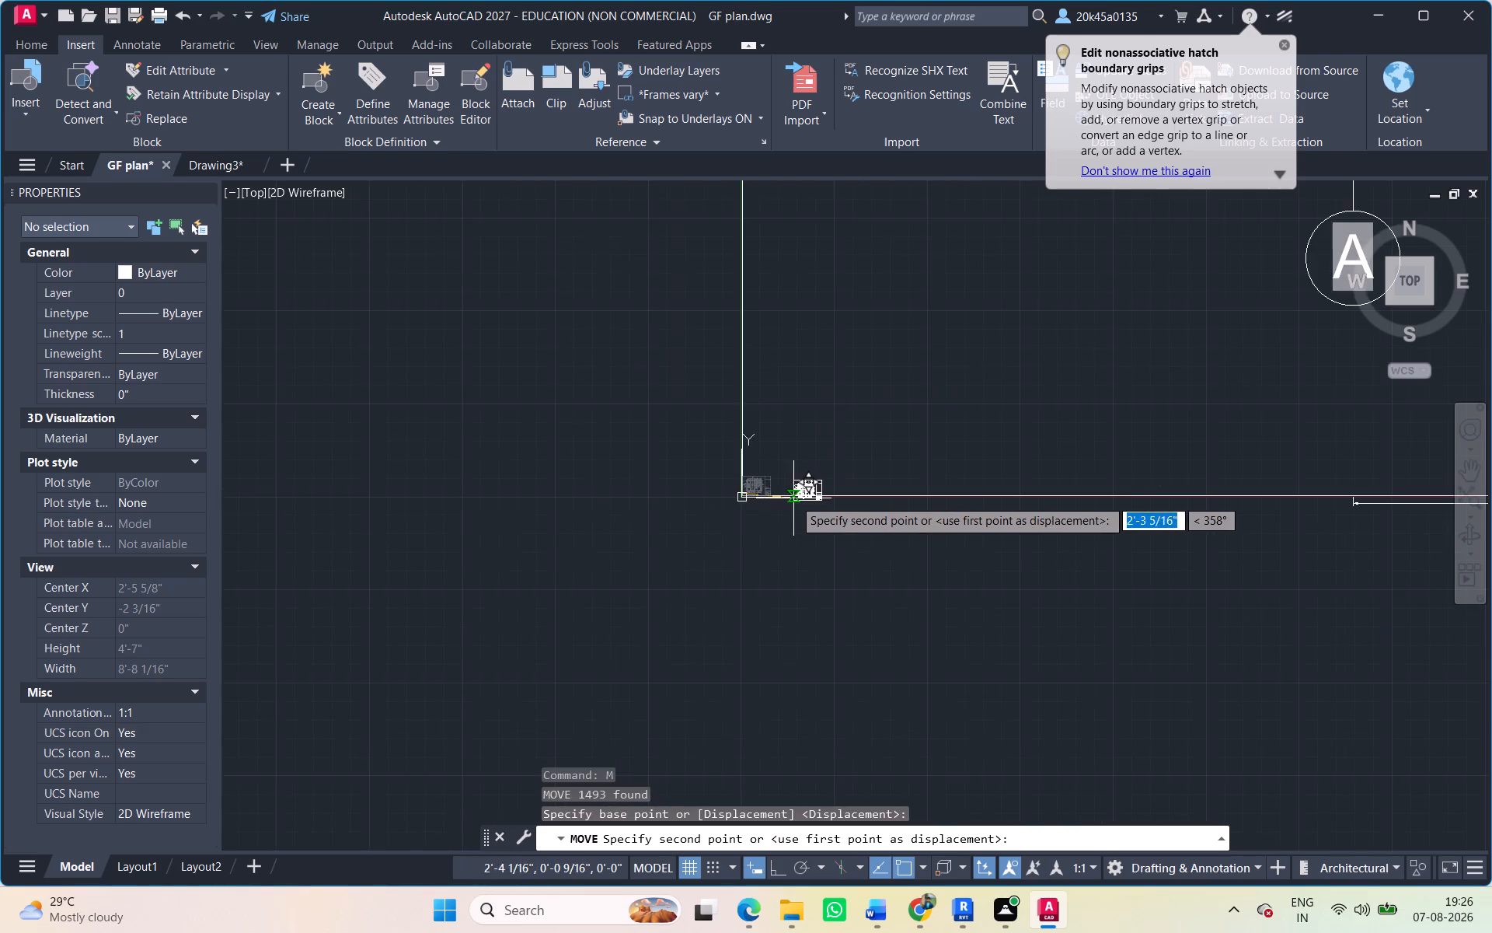
scroll(793, 498, "down", 2)
middle_click_drag(793, 498, 241, 493)
scroll(790, 504, "down", 4)
middle_click_drag(791, 505, 207, 510)
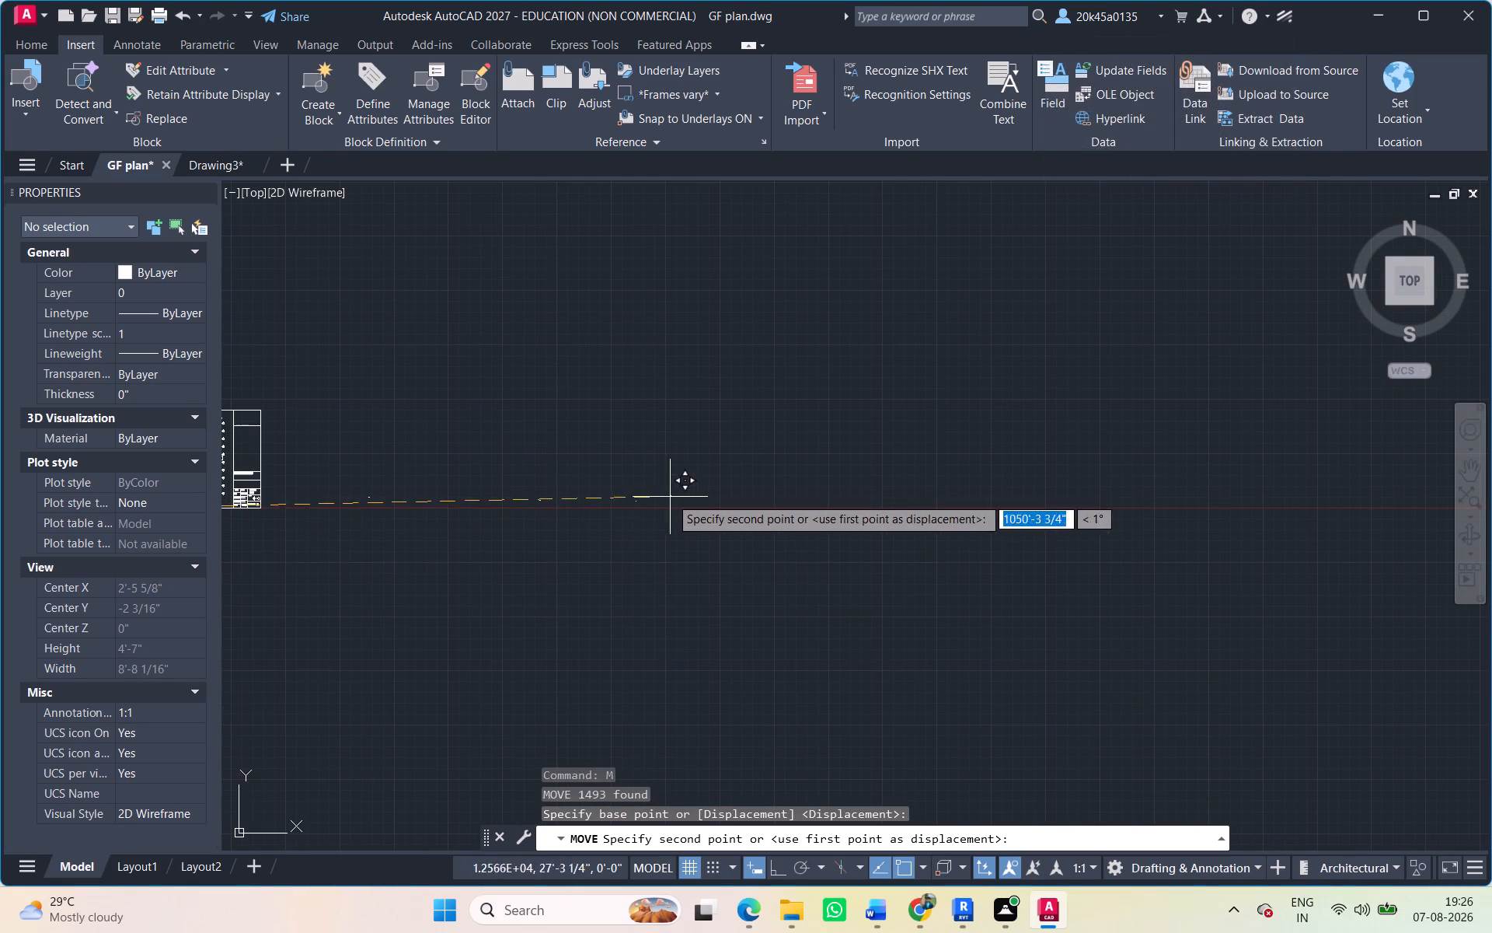
scroll(759, 501, "up", 1)
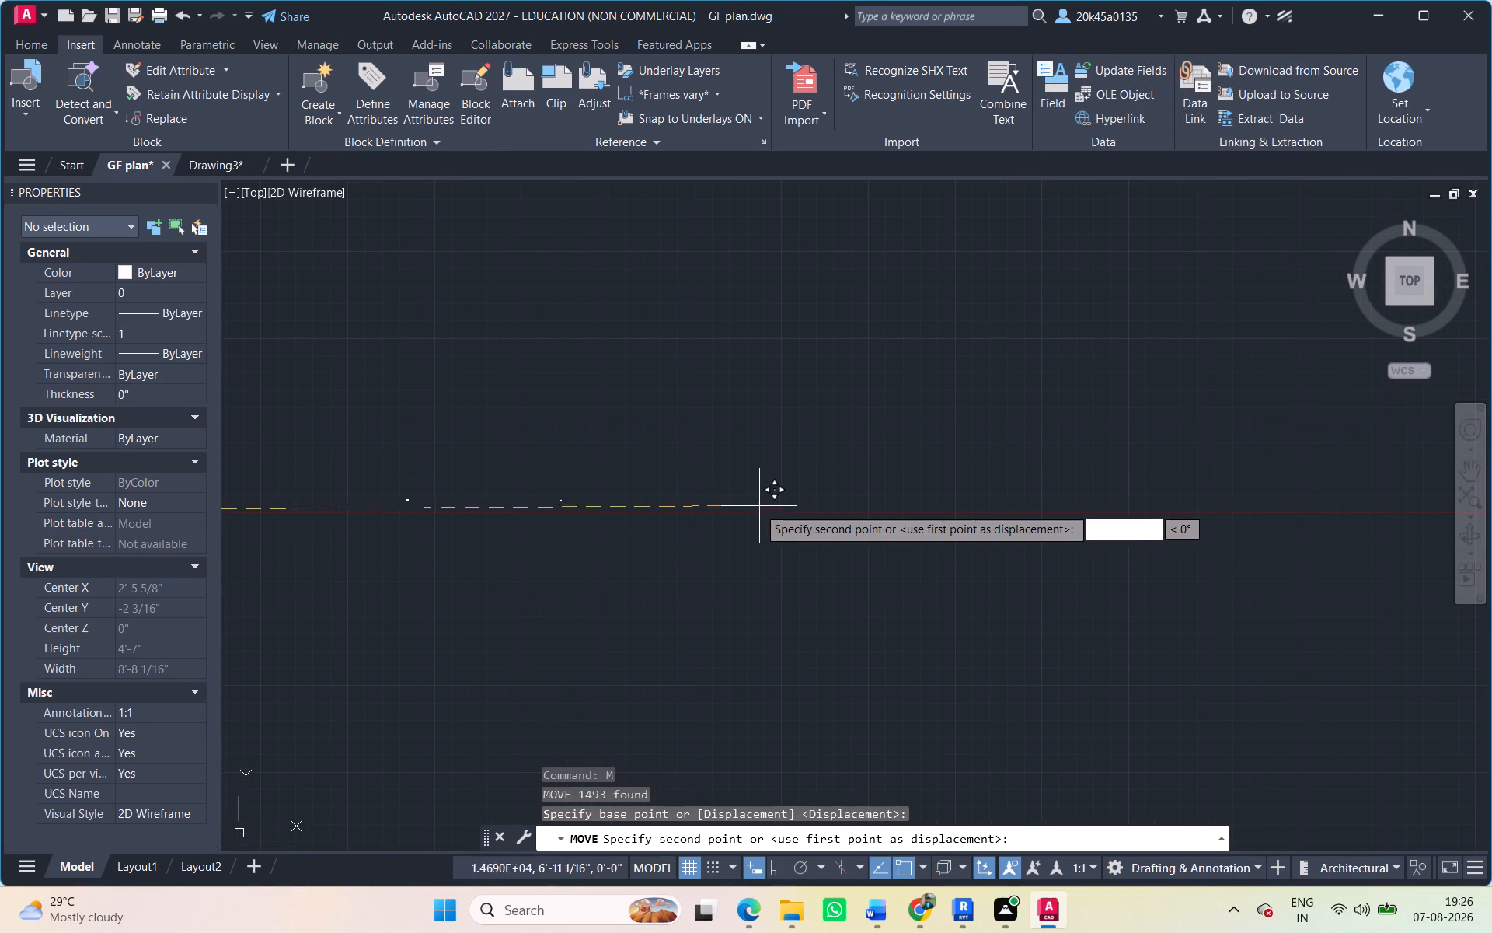
left_click(741, 502)
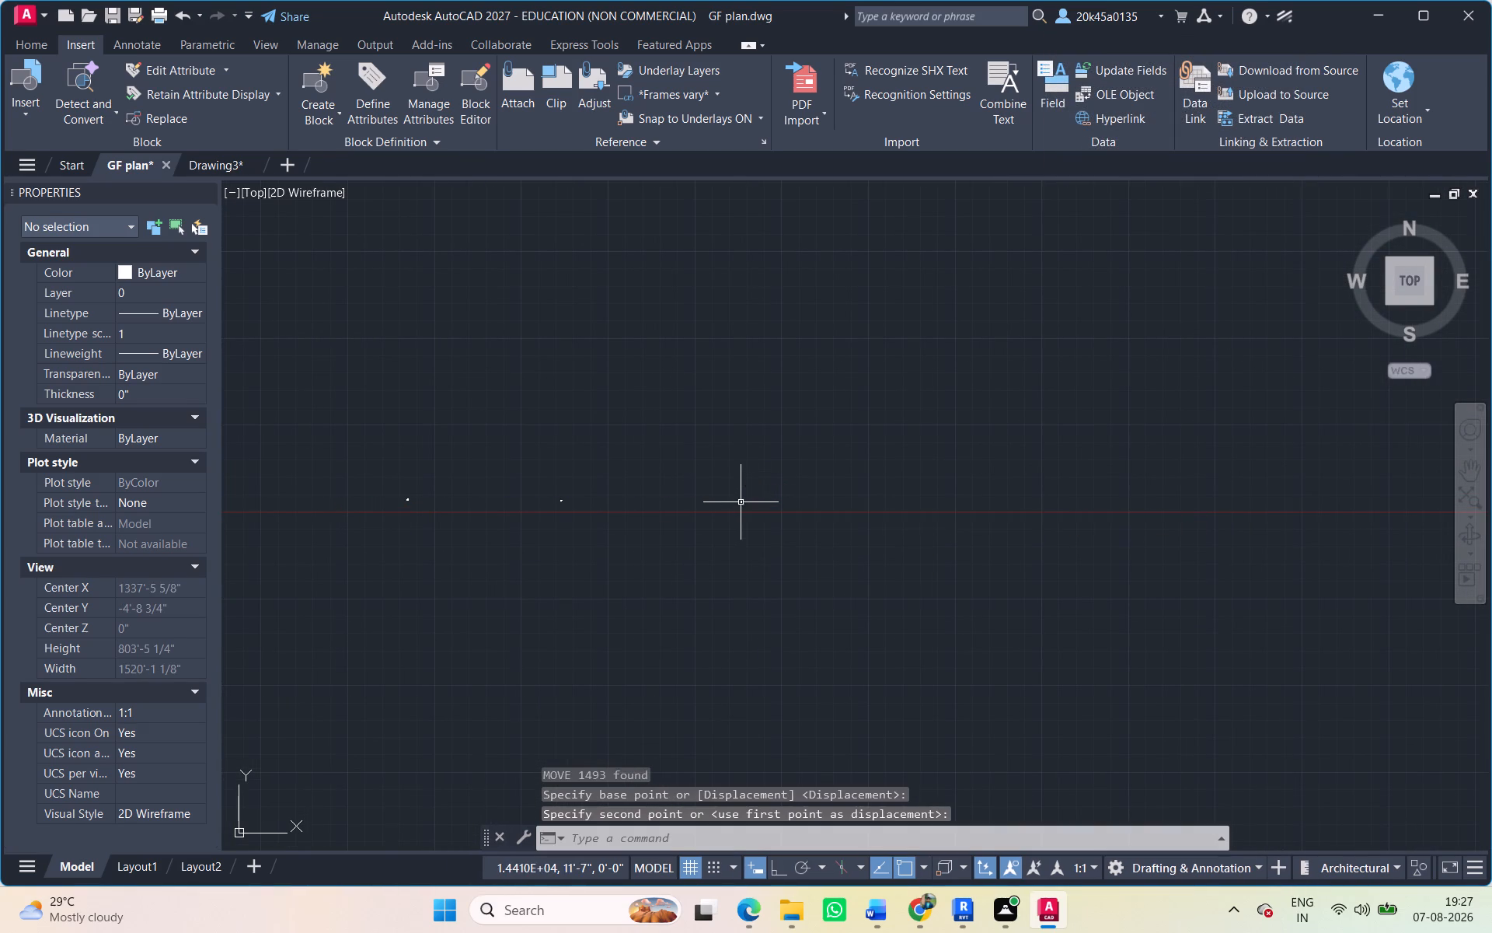
Examine the row of small moved sheets east of the large Ground Floor Plan and their spacing.
scroll(615, 526, "down", 2)
middle_click_drag(612, 526, 1343, 471)
scroll(1129, 463, "up", 4)
middle_click_drag(1112, 460, 1315, 506)
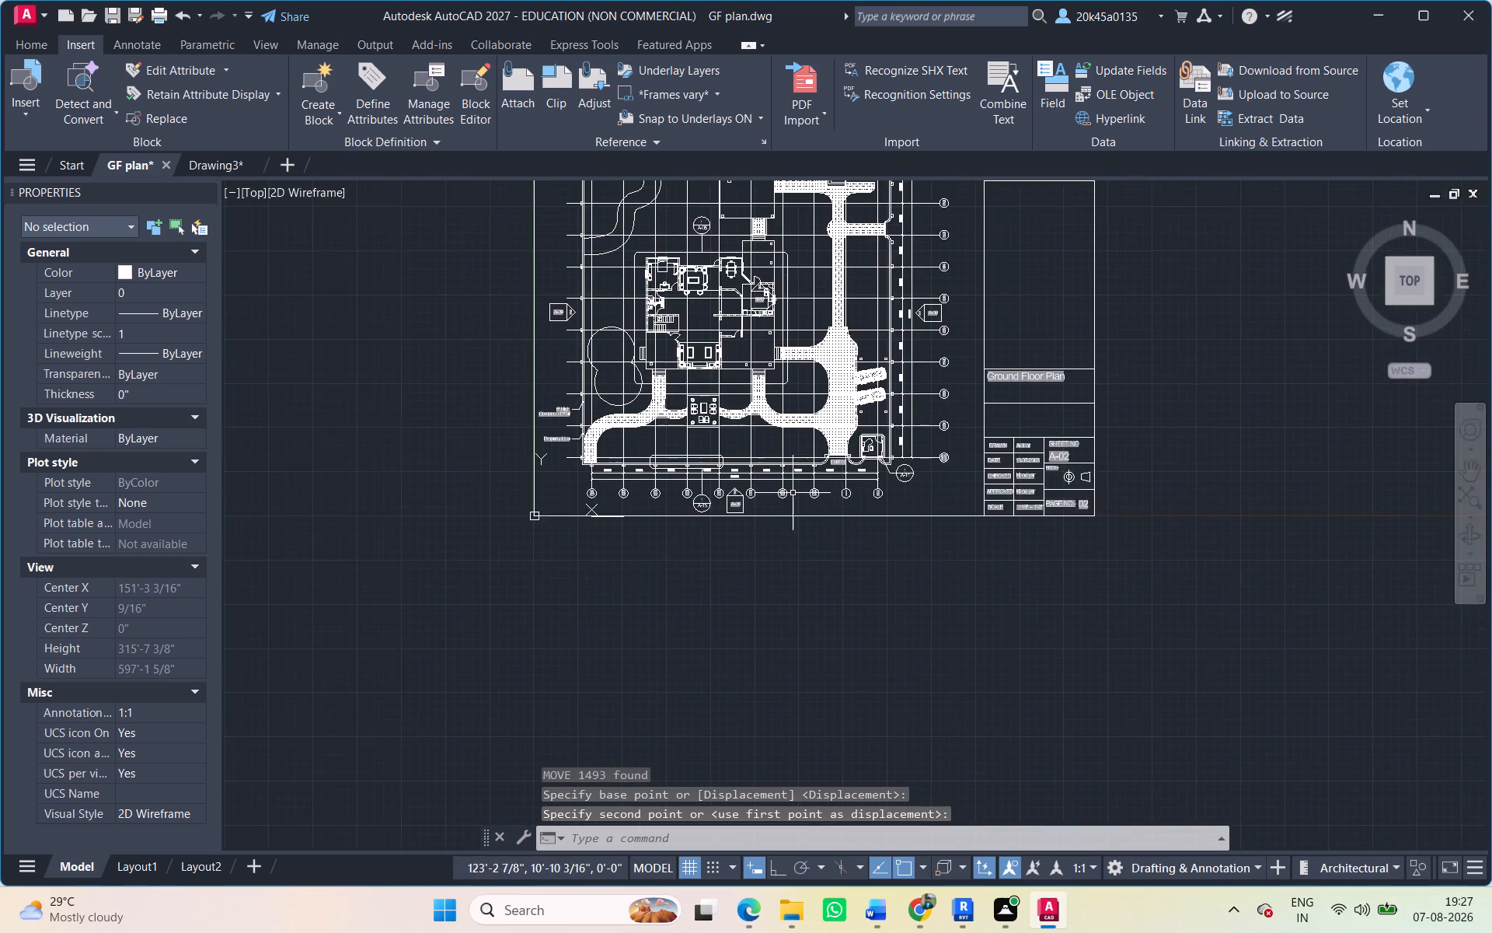
scroll(780, 491, "up", 2)
scroll(717, 491, "down", 4)
middle_click_drag(717, 491, 720, 526)
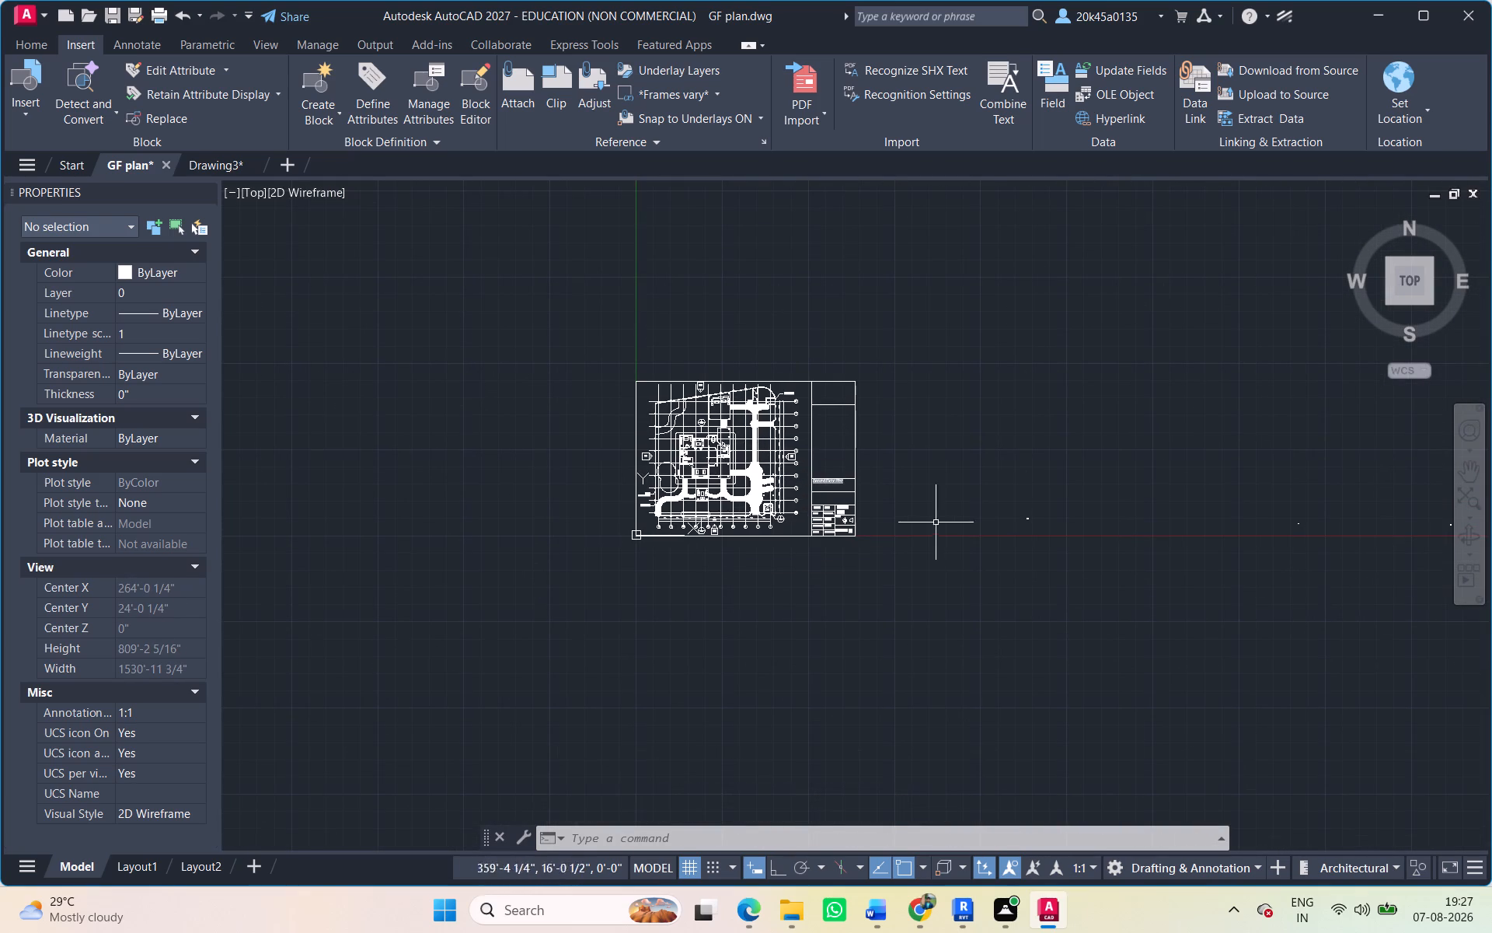
scroll(1013, 547, "down", 1)
middle_click_drag(1013, 547, 917, 537)
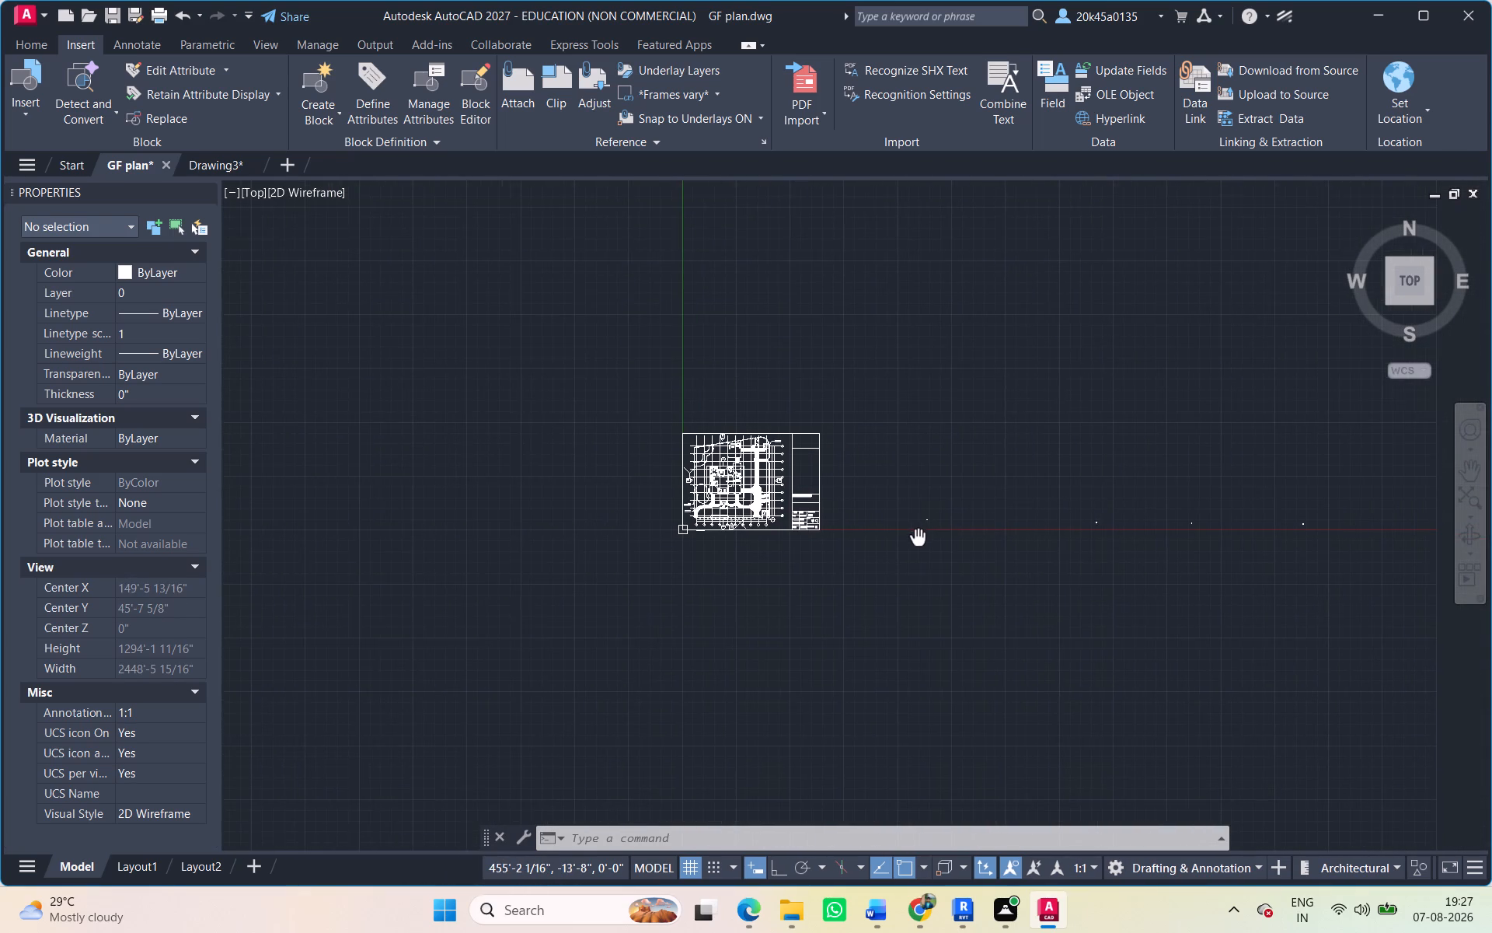
middle_click_drag(917, 537, 915, 536)
scroll(940, 500, "up", 3)
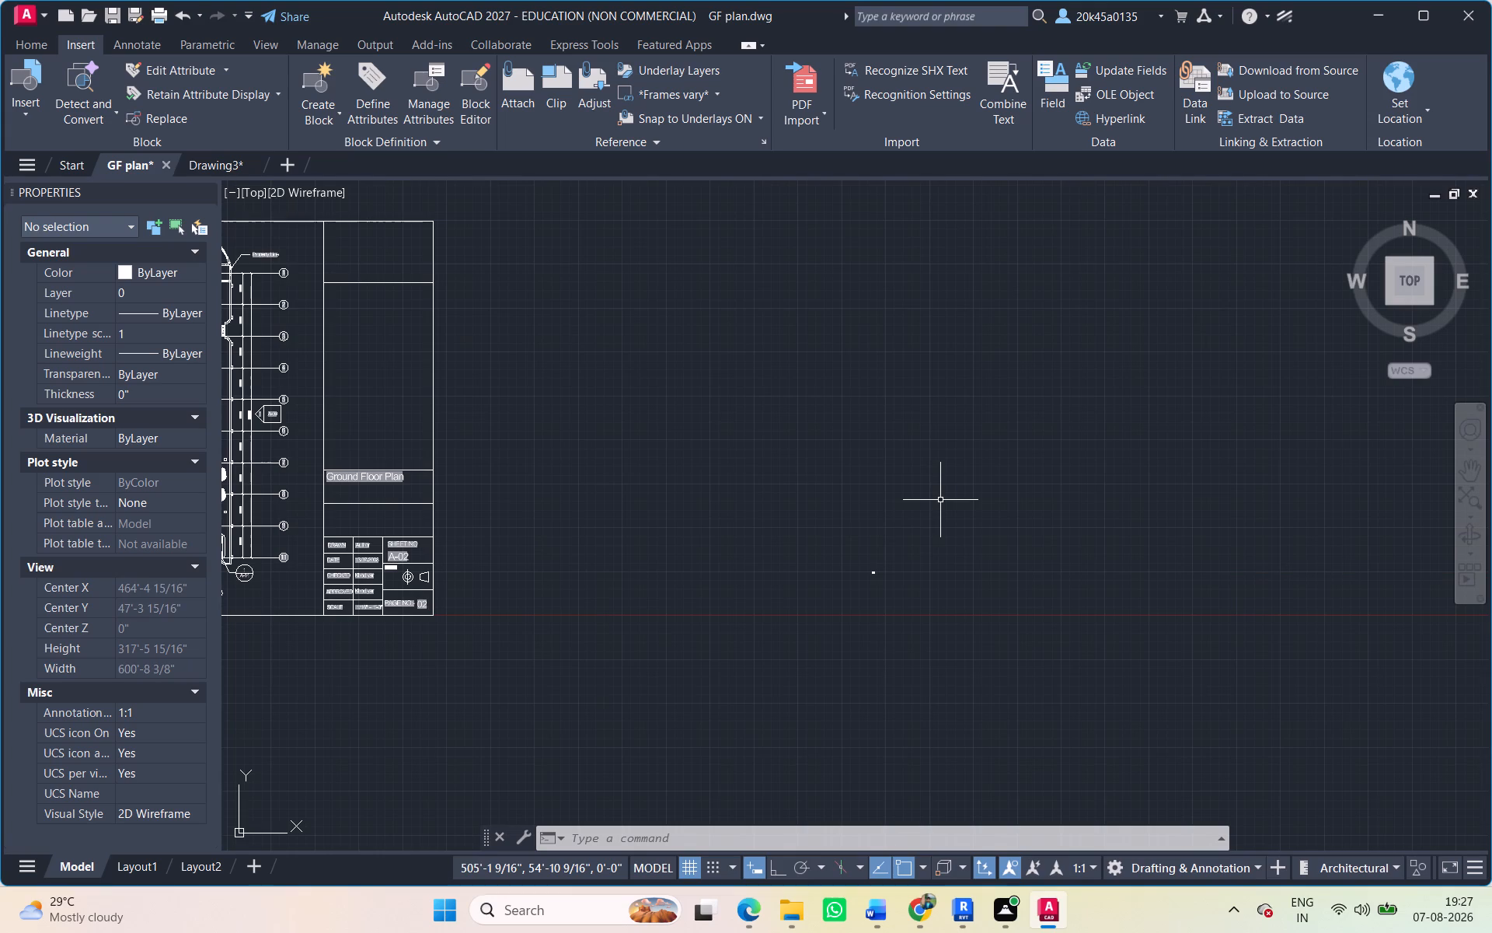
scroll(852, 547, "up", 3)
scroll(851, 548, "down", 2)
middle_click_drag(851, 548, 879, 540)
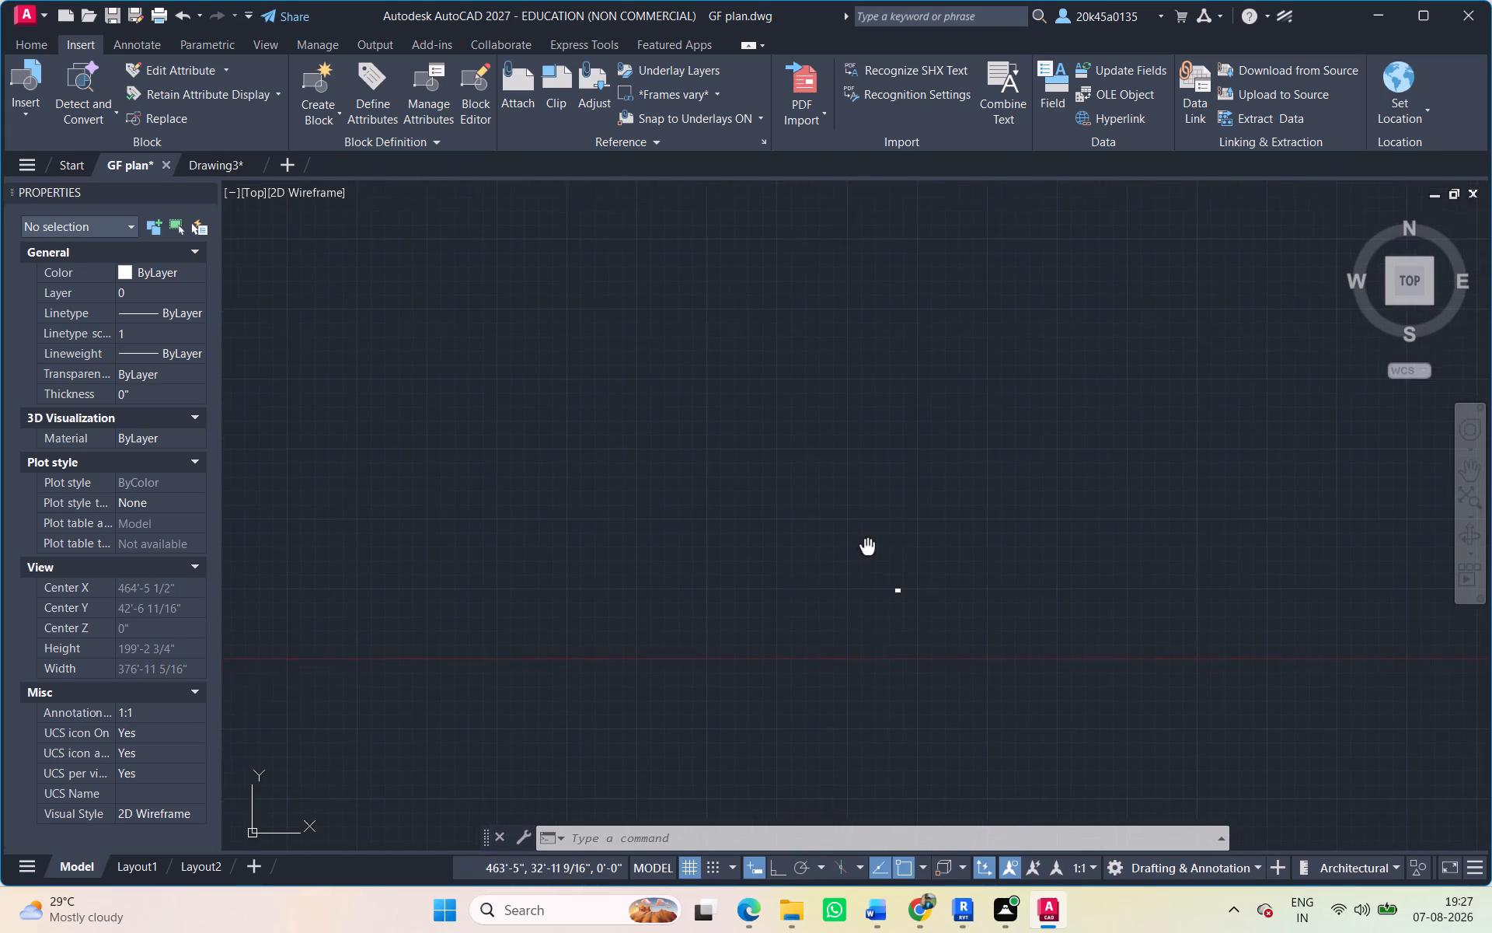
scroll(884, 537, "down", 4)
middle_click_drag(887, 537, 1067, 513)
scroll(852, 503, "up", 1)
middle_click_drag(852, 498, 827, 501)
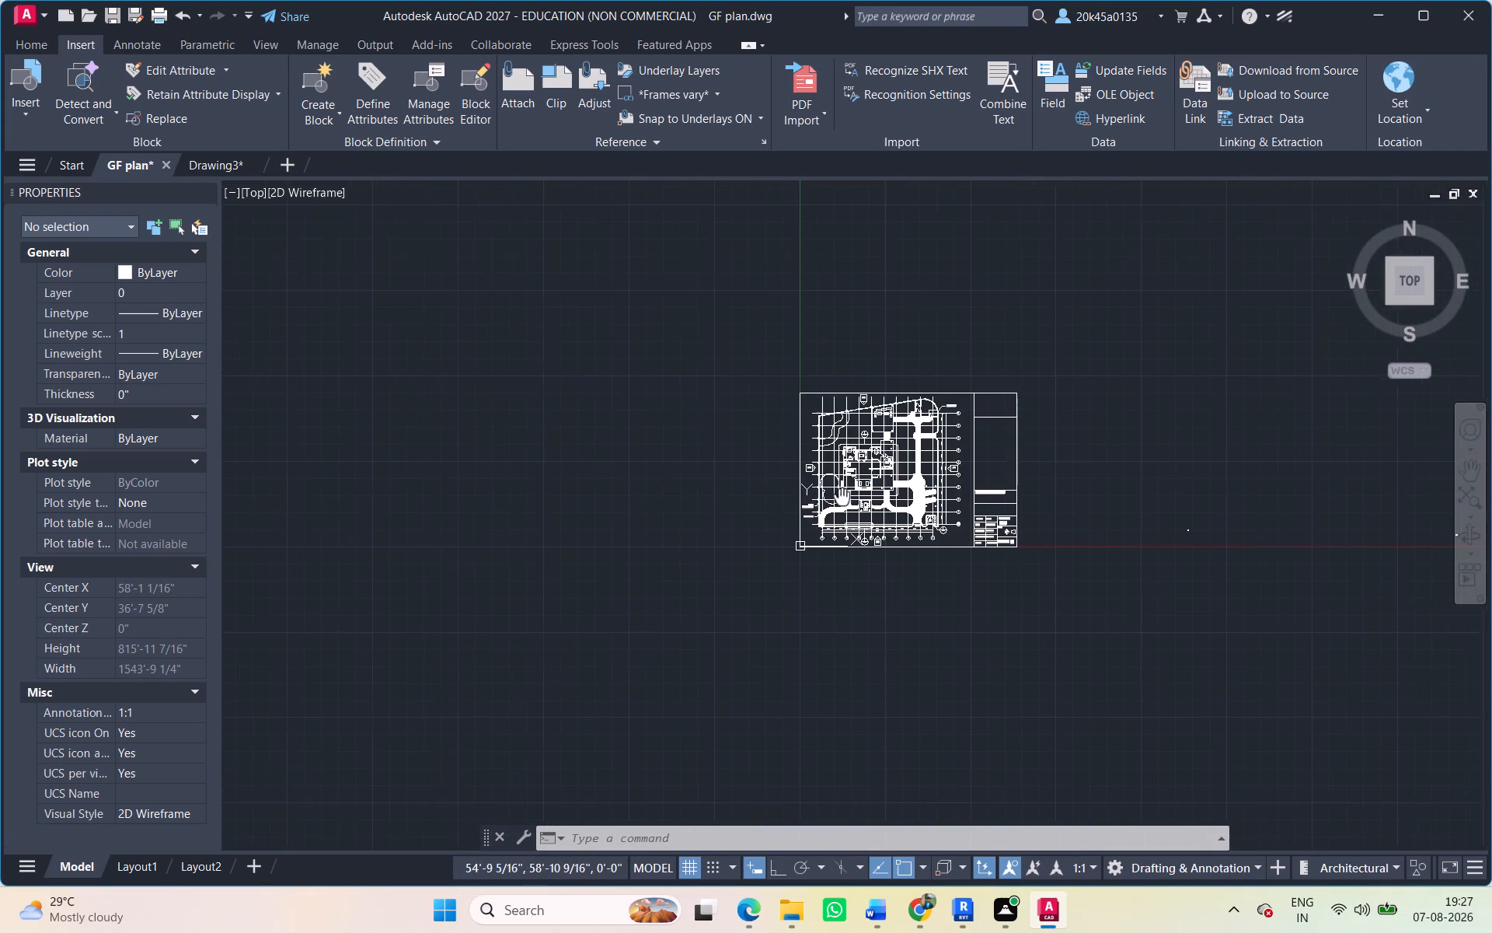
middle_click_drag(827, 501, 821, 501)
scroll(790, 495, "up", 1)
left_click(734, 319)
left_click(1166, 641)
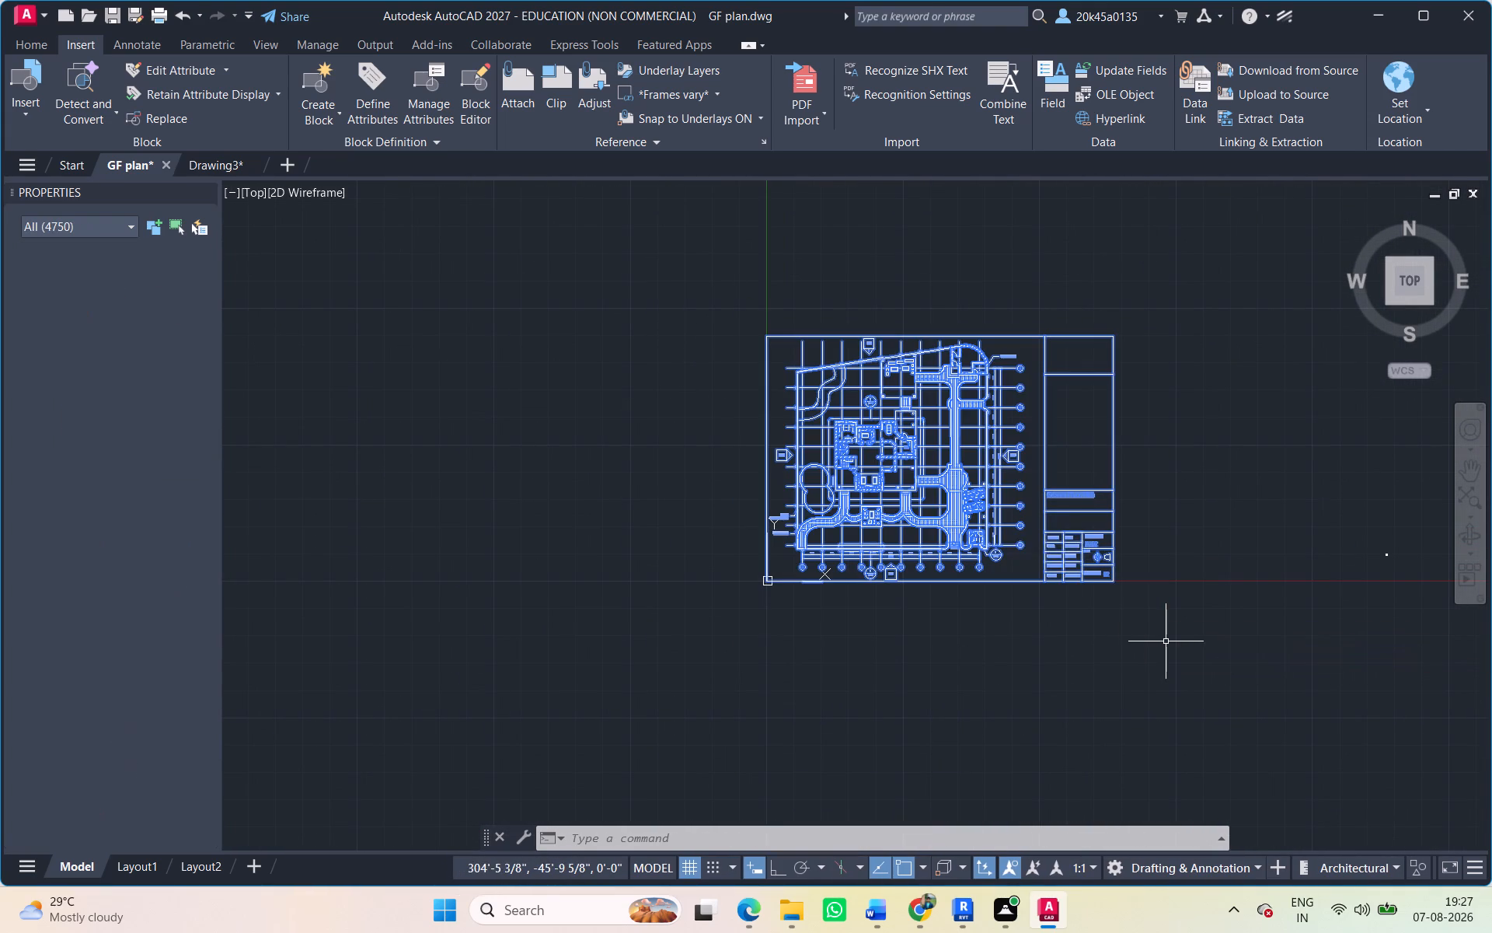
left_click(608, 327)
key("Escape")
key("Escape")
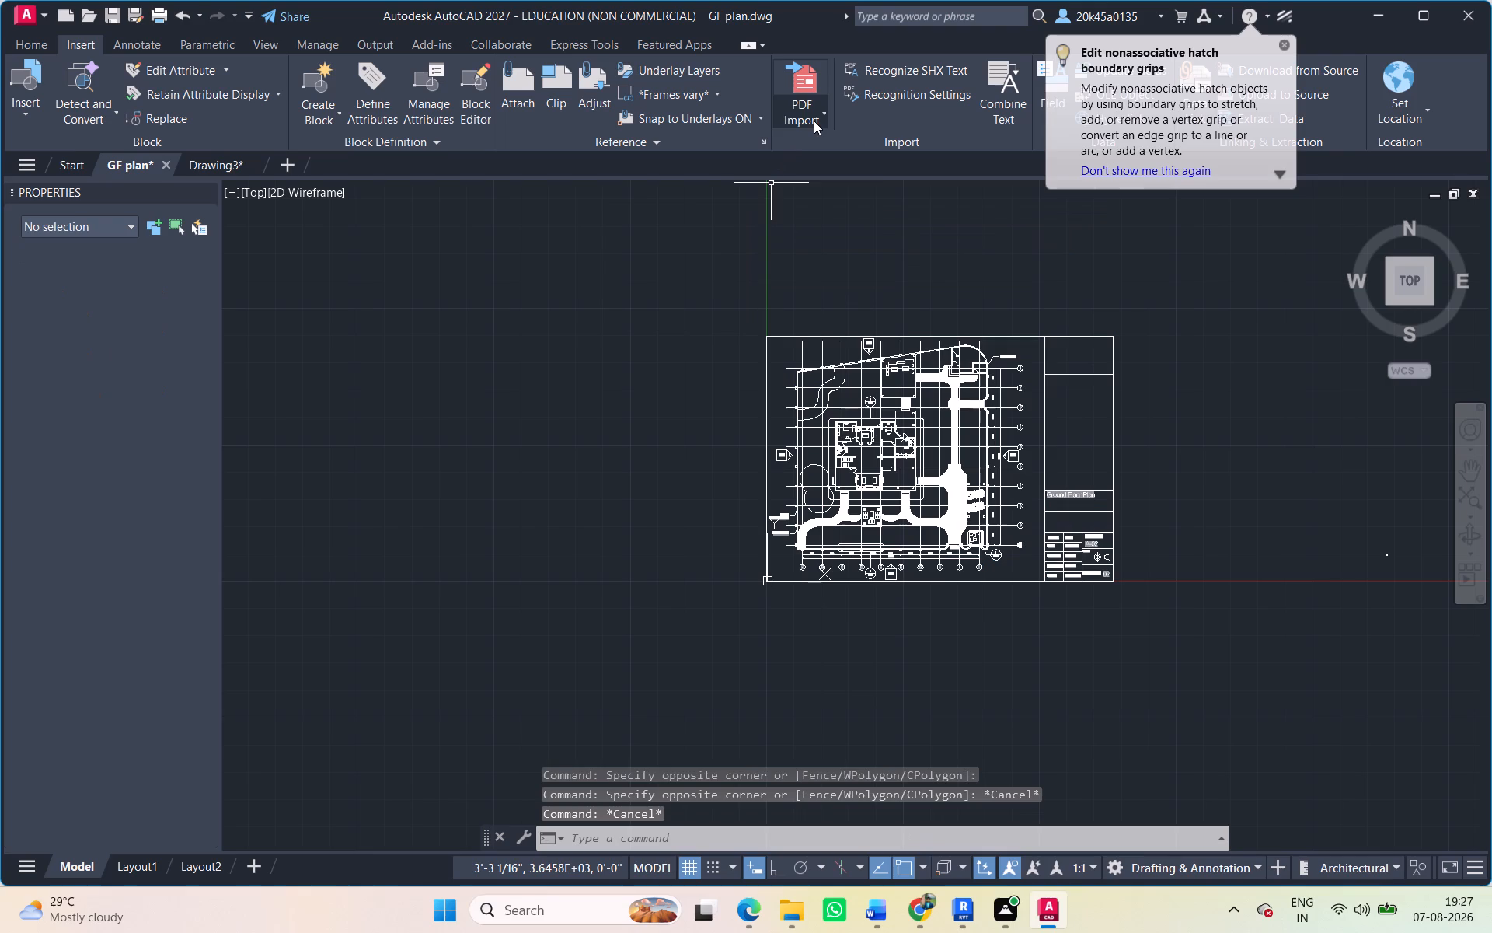
Import page 6 of PROJECT_1 FARM HOUSE_Civil.pdf into the drawing as a block at the origin, at scale 1.
left_click(814, 121)
left_click(829, 149)
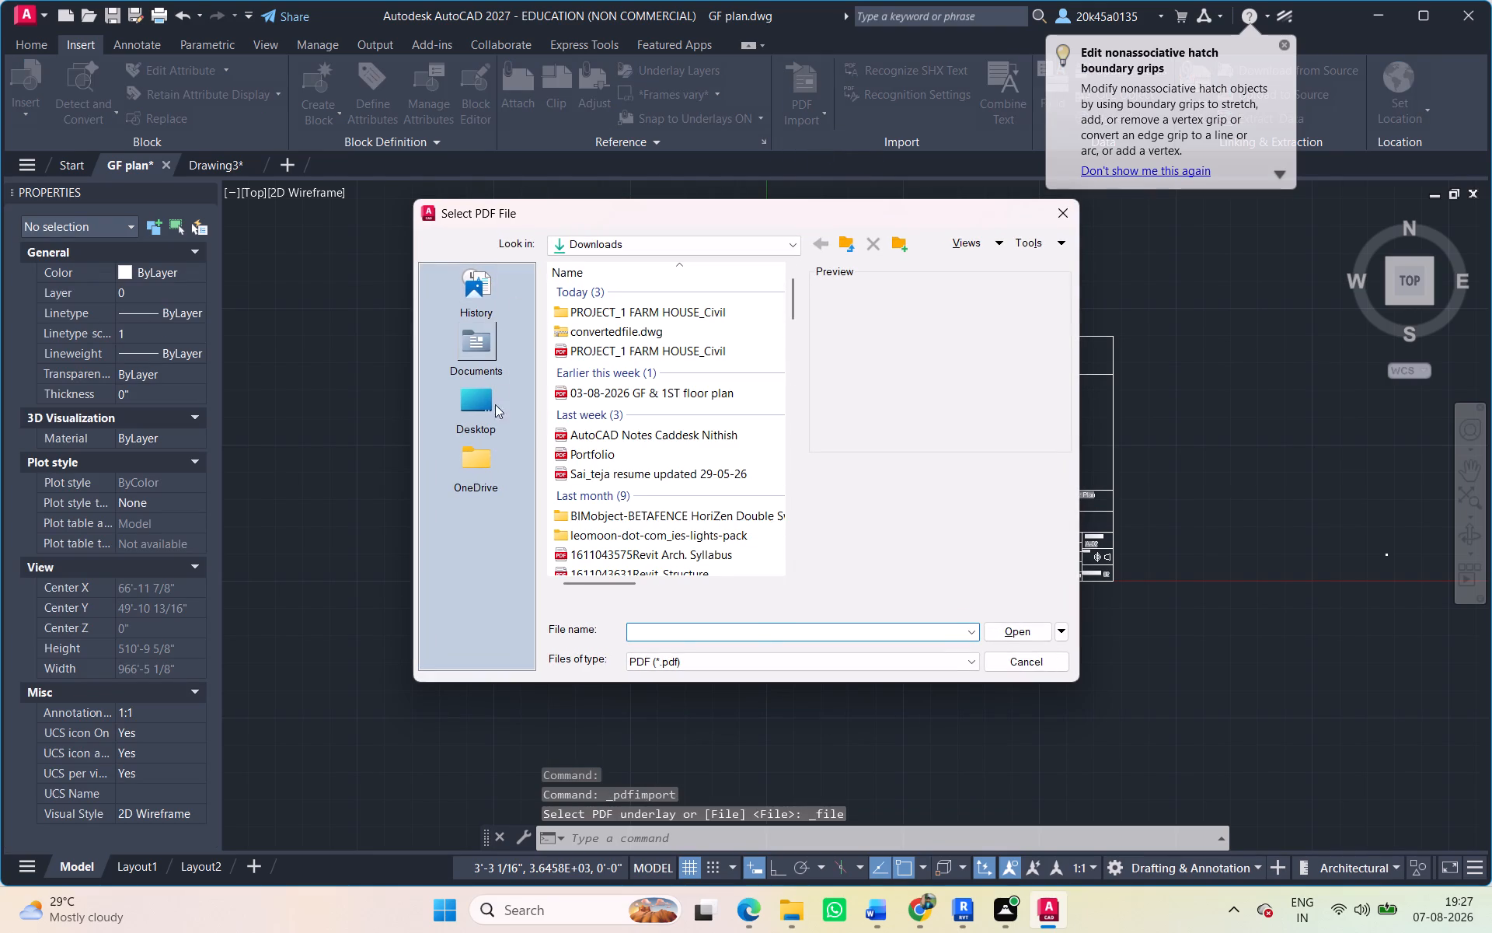
left_click(615, 354)
left_click(1016, 629)
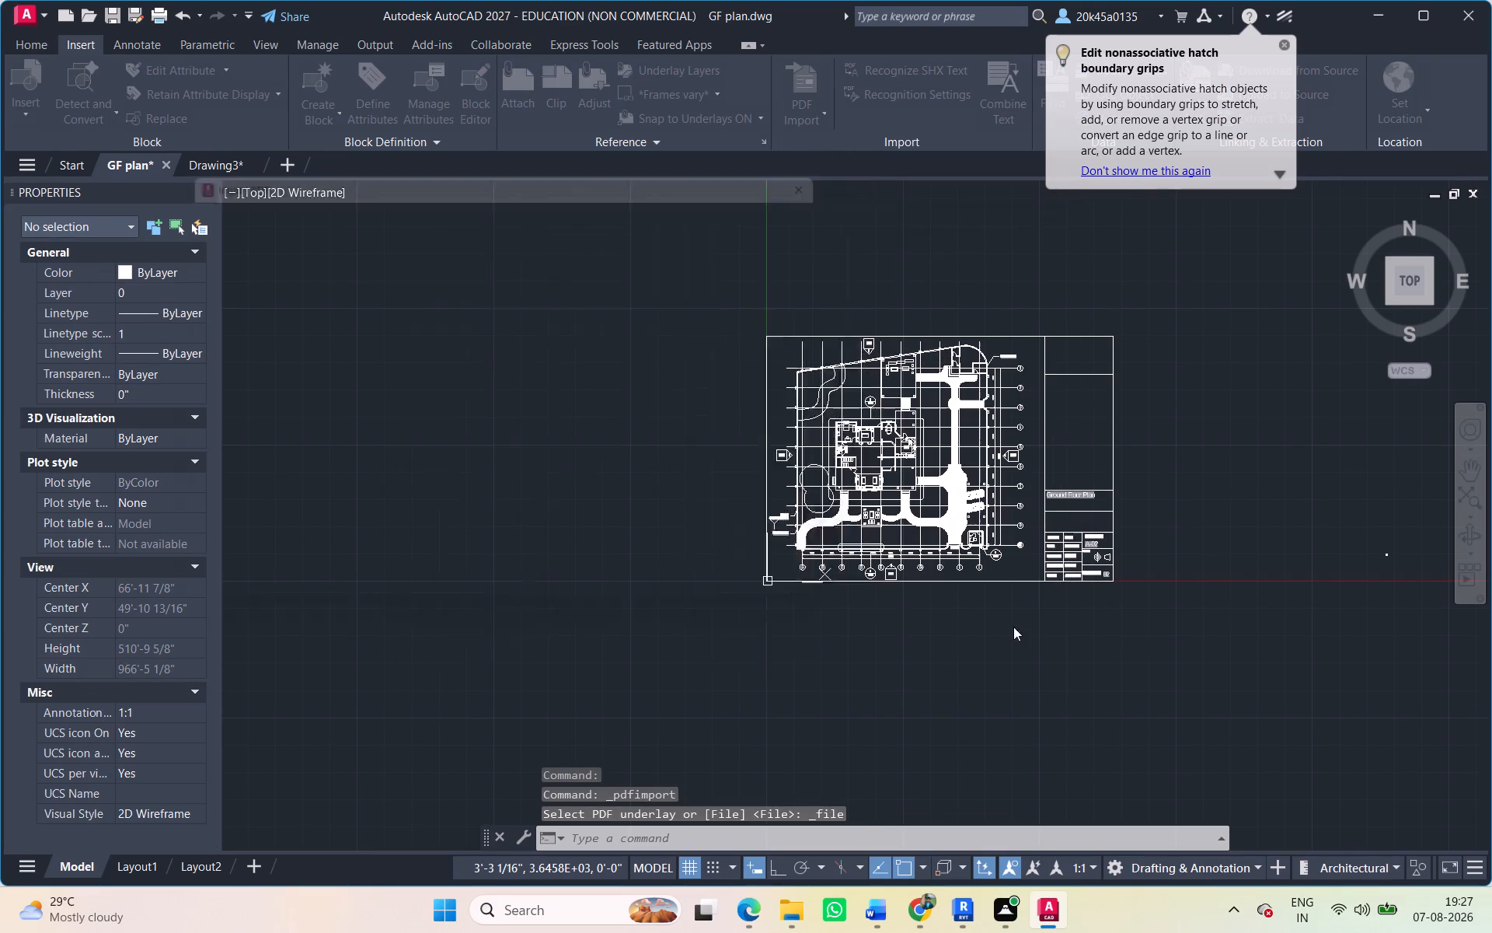
left_click(286, 401)
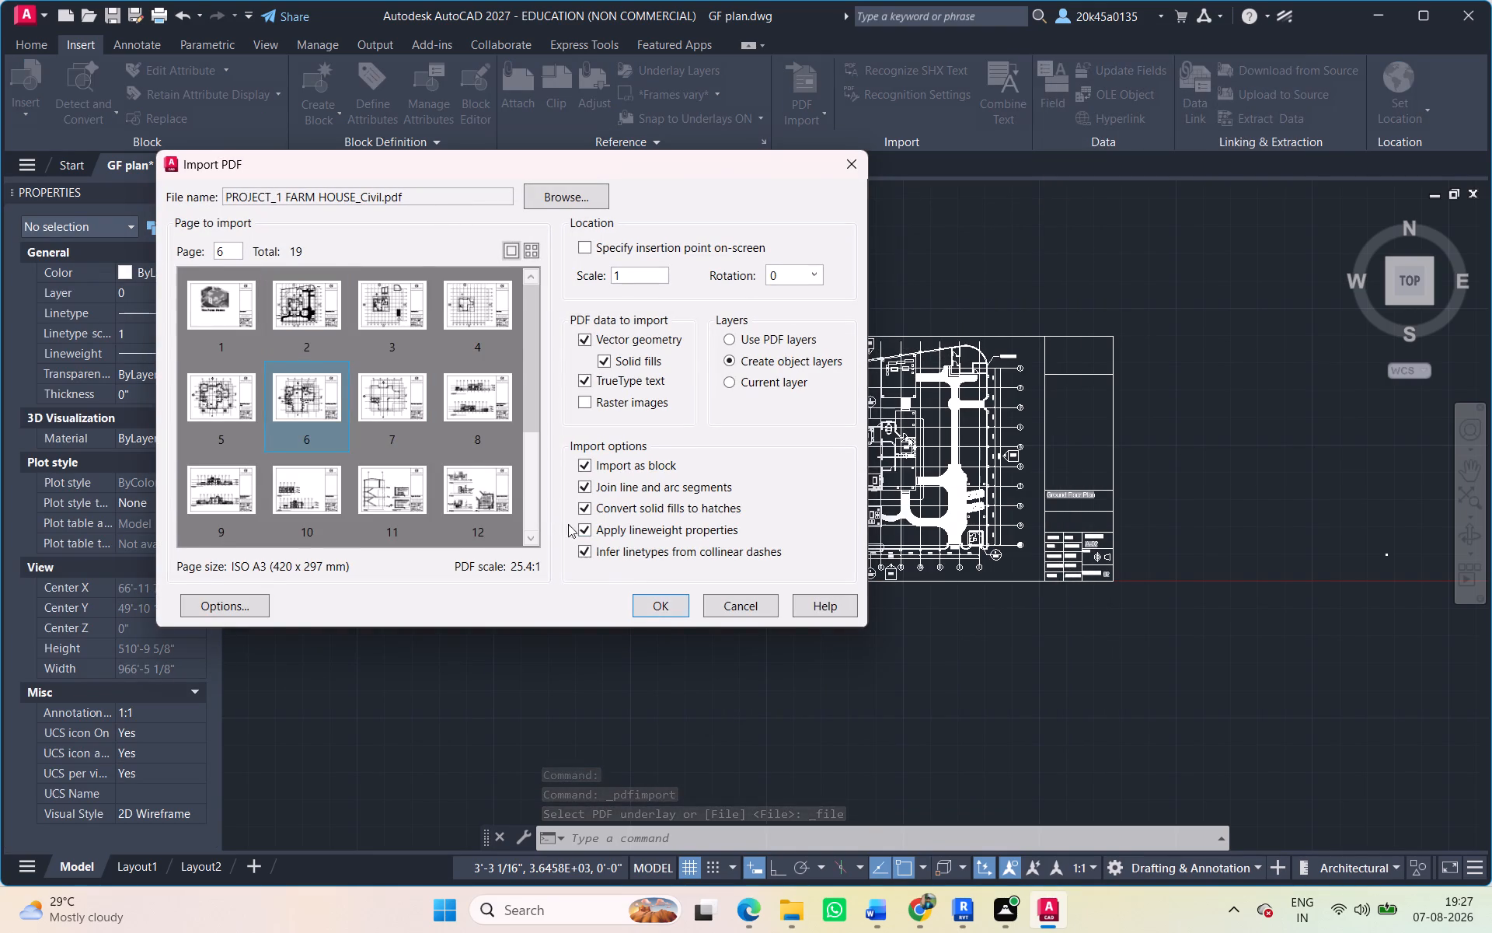
scroll(459, 462, "down", 2)
scroll(459, 462, "up", 2)
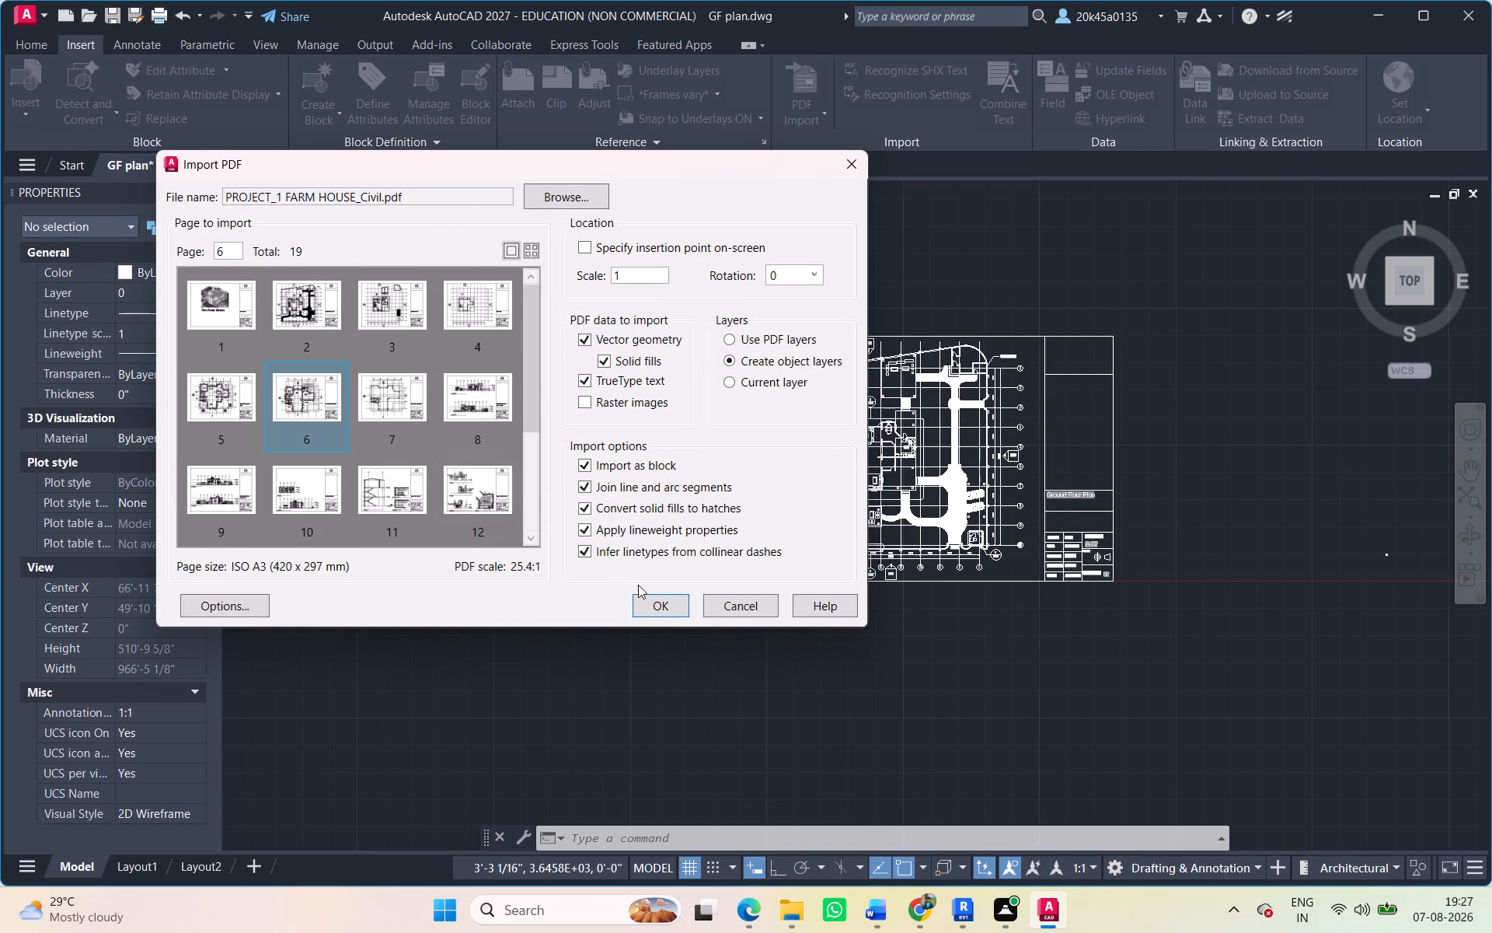
left_click(659, 600)
scroll(775, 584, "down", 2)
middle_click_drag(774, 584, 692, 554)
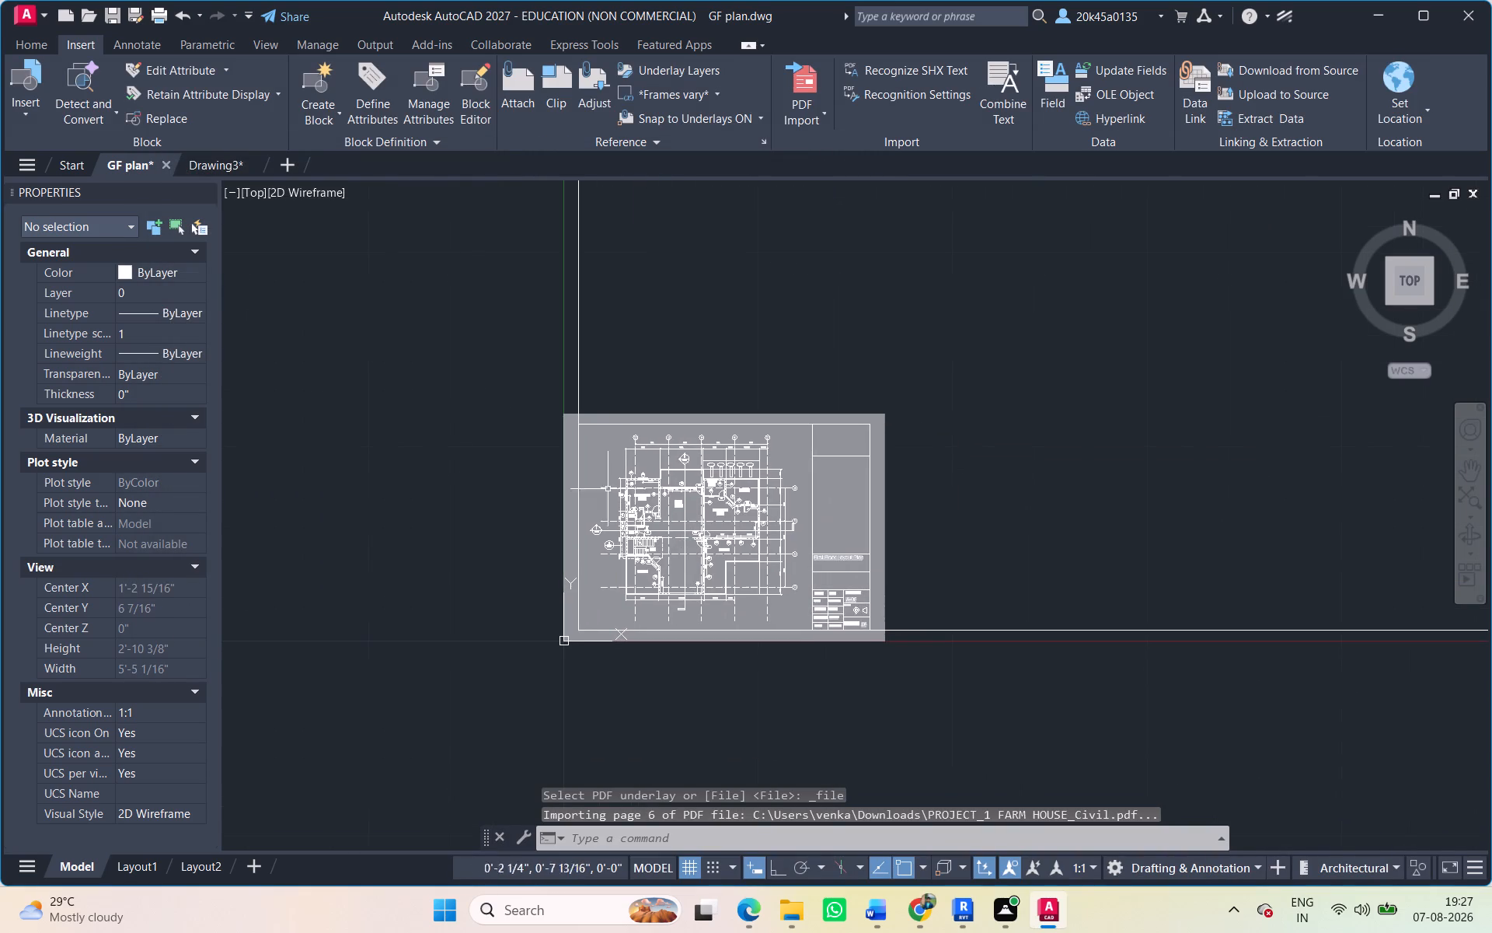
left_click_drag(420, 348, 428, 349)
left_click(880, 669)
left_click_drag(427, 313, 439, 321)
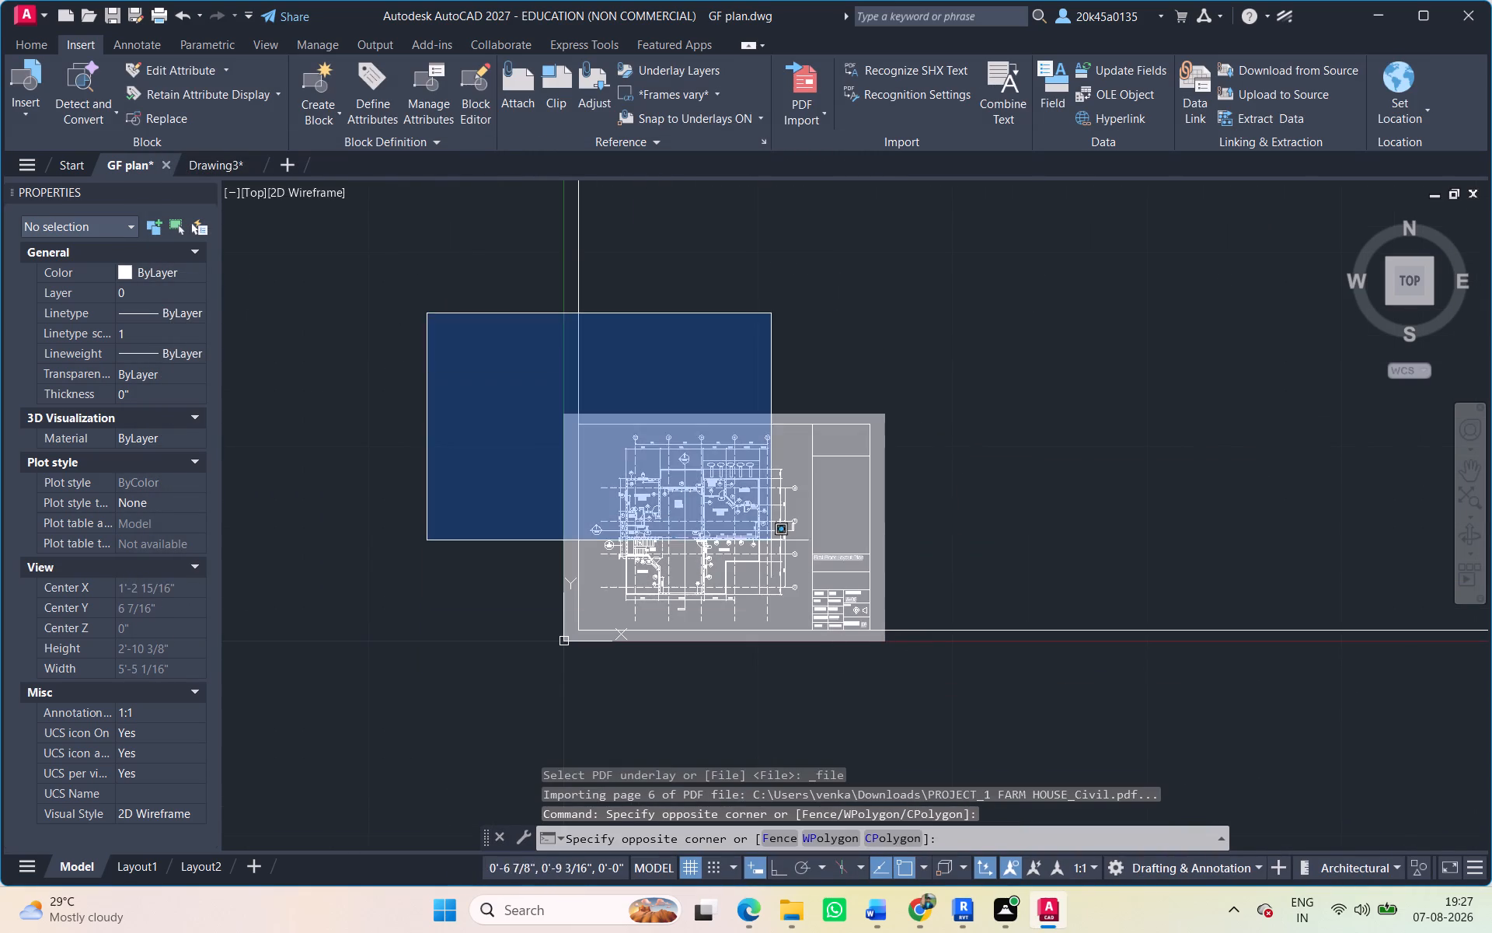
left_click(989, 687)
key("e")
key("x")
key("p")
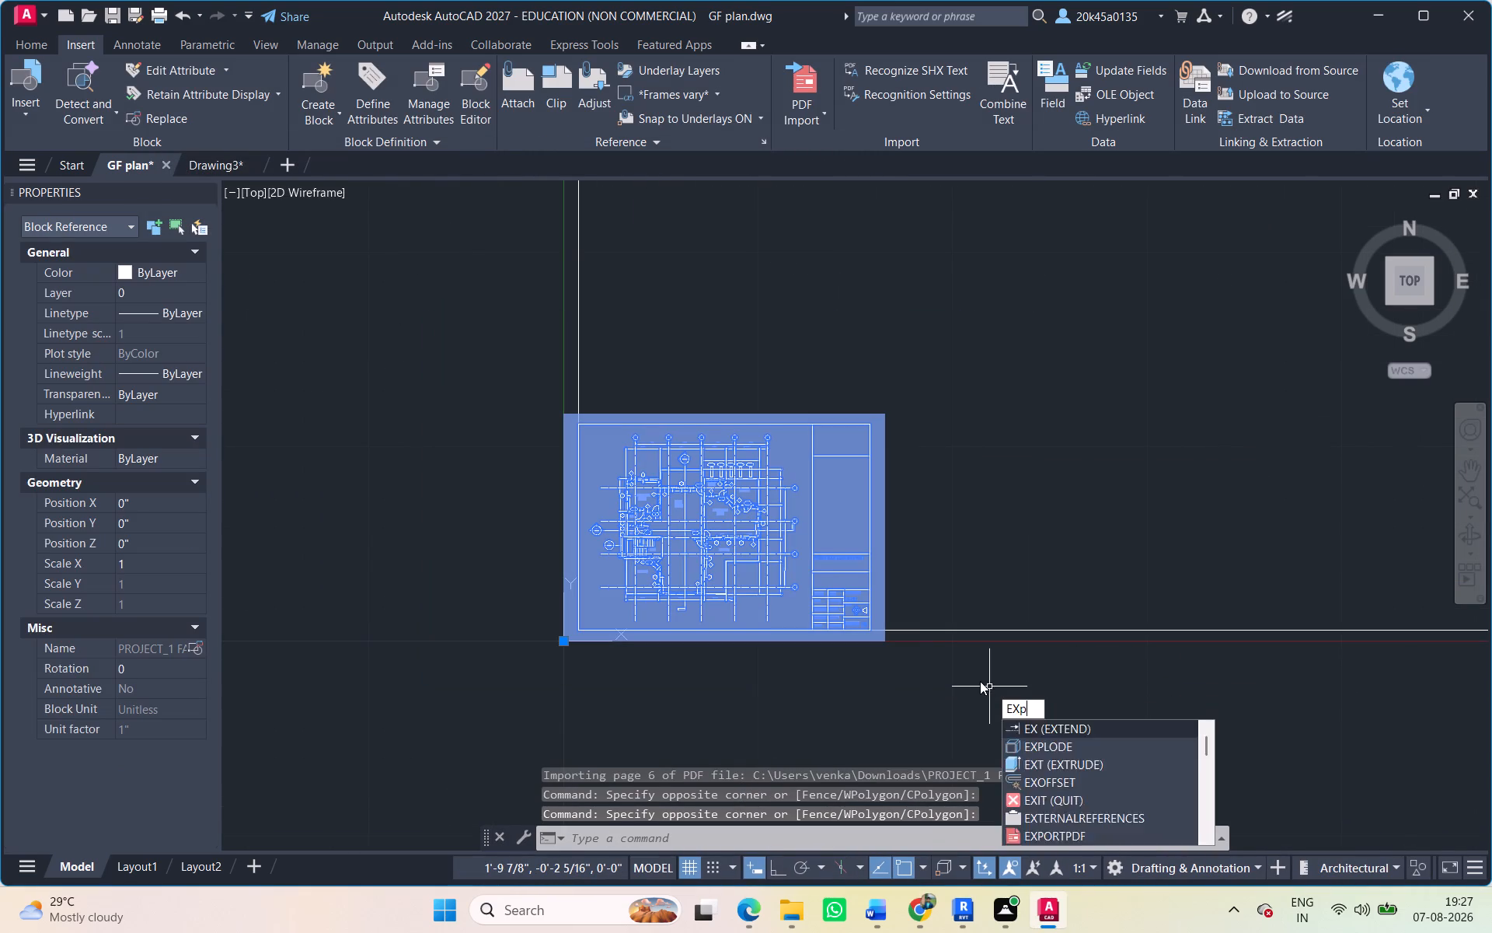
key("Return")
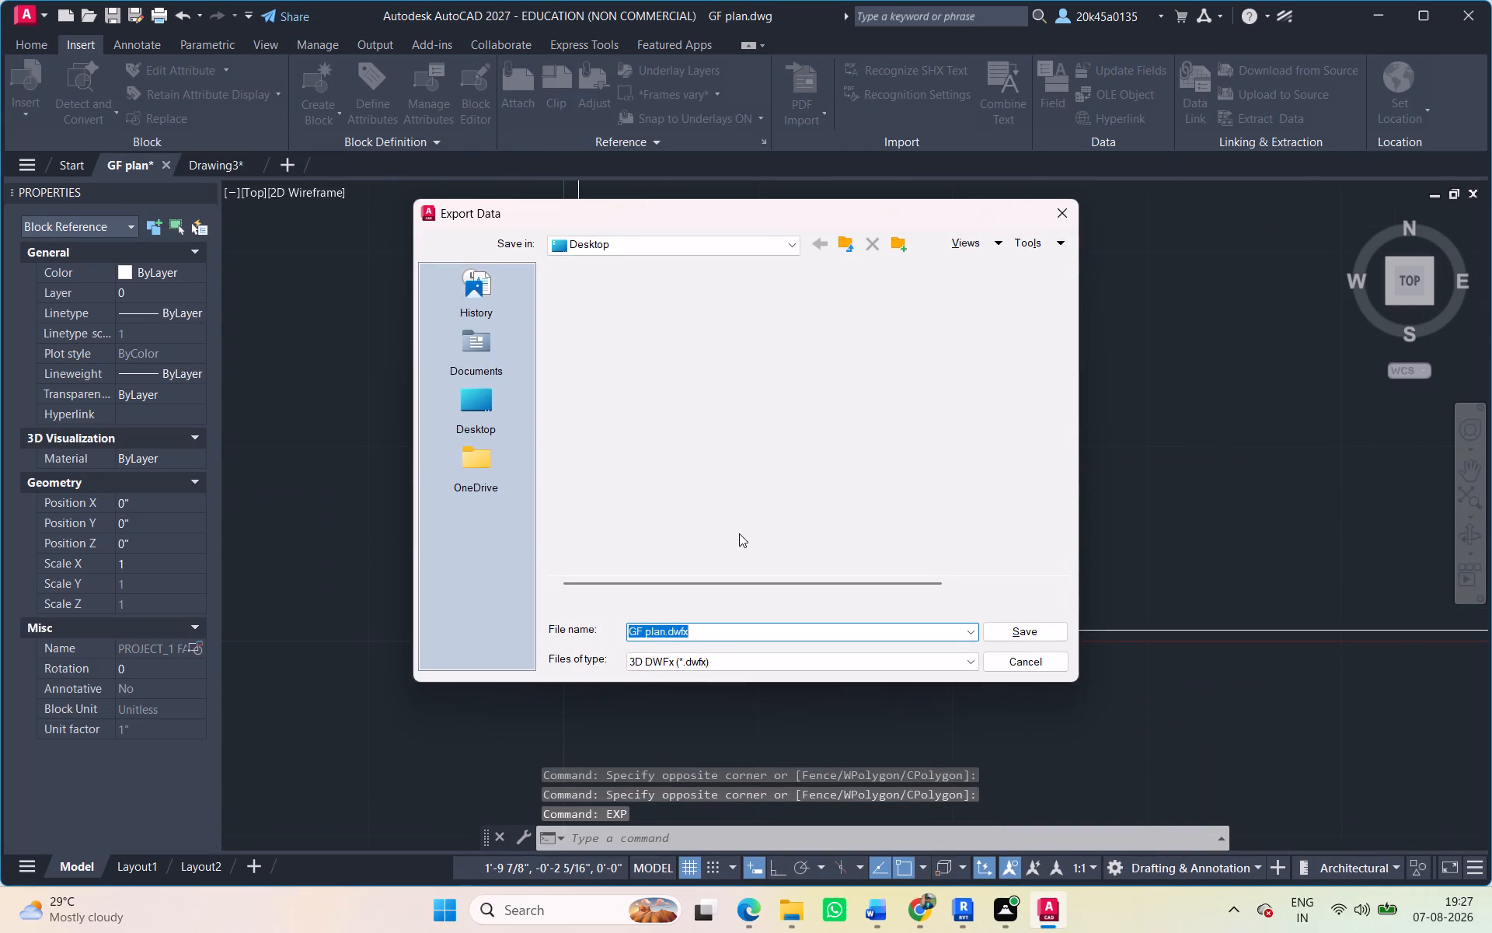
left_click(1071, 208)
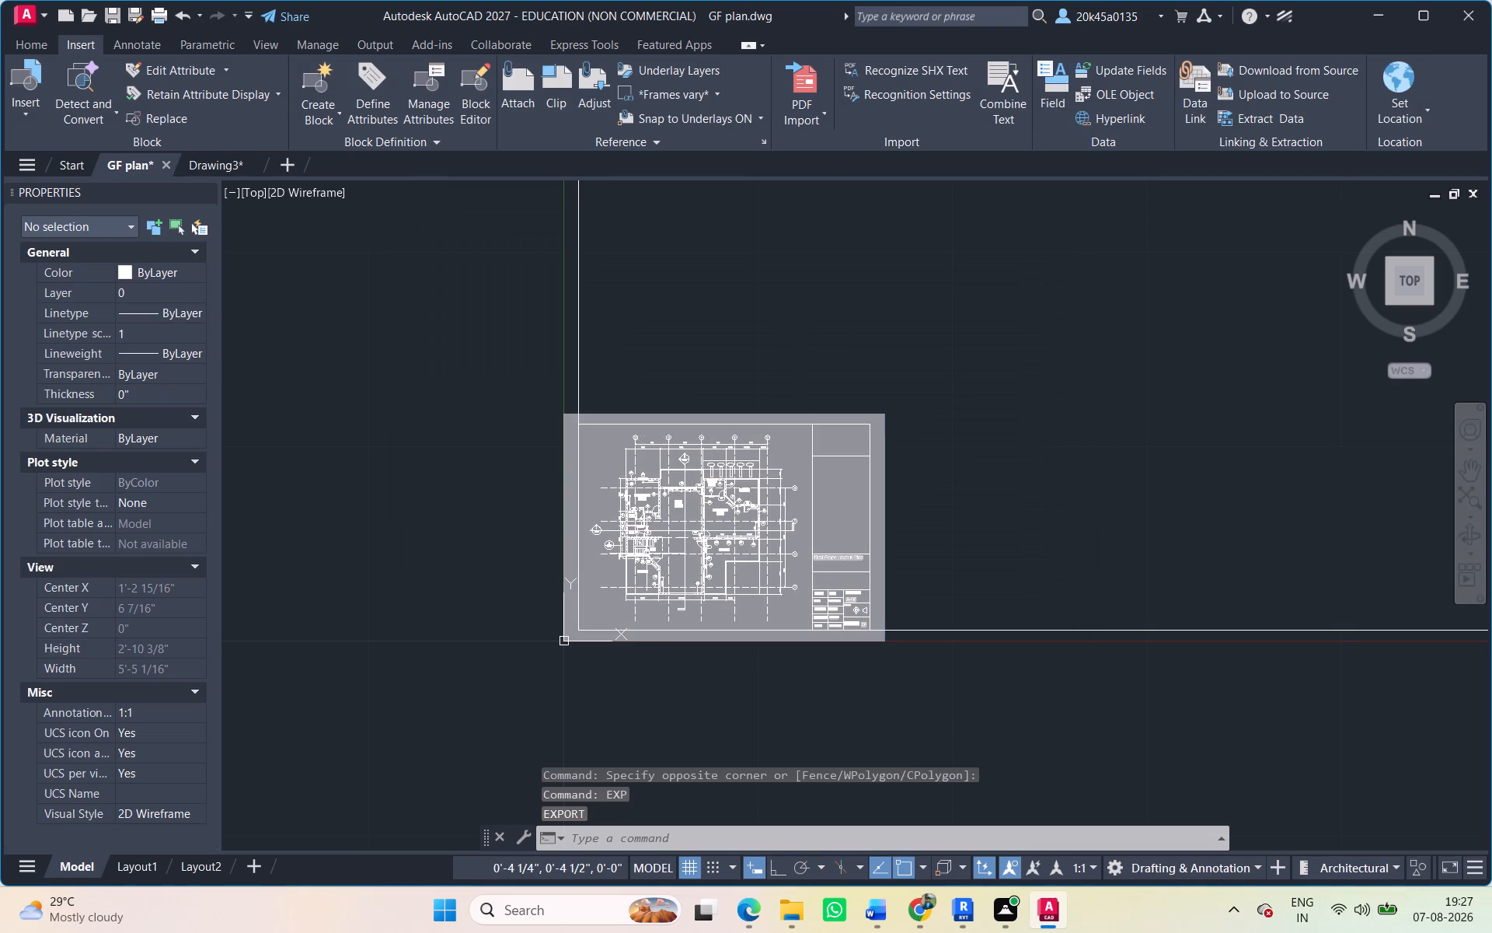
Explode the newly imported page 6 block at the origin into separate objects.
type("ex")
key("BackSpace")
key("BackSpace")
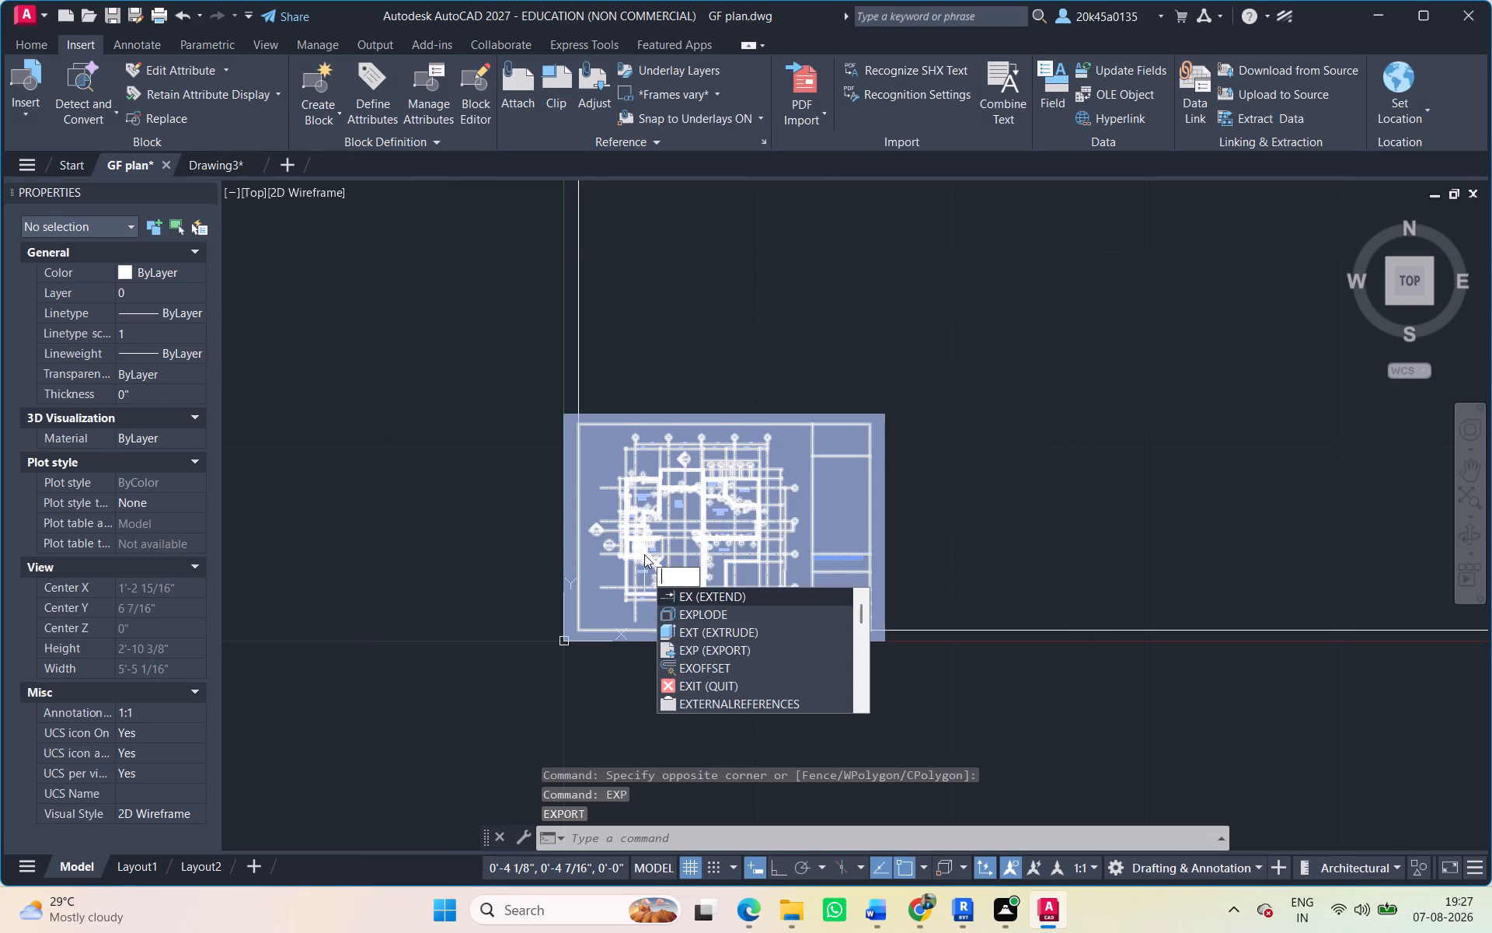
key("x")
key("Return")
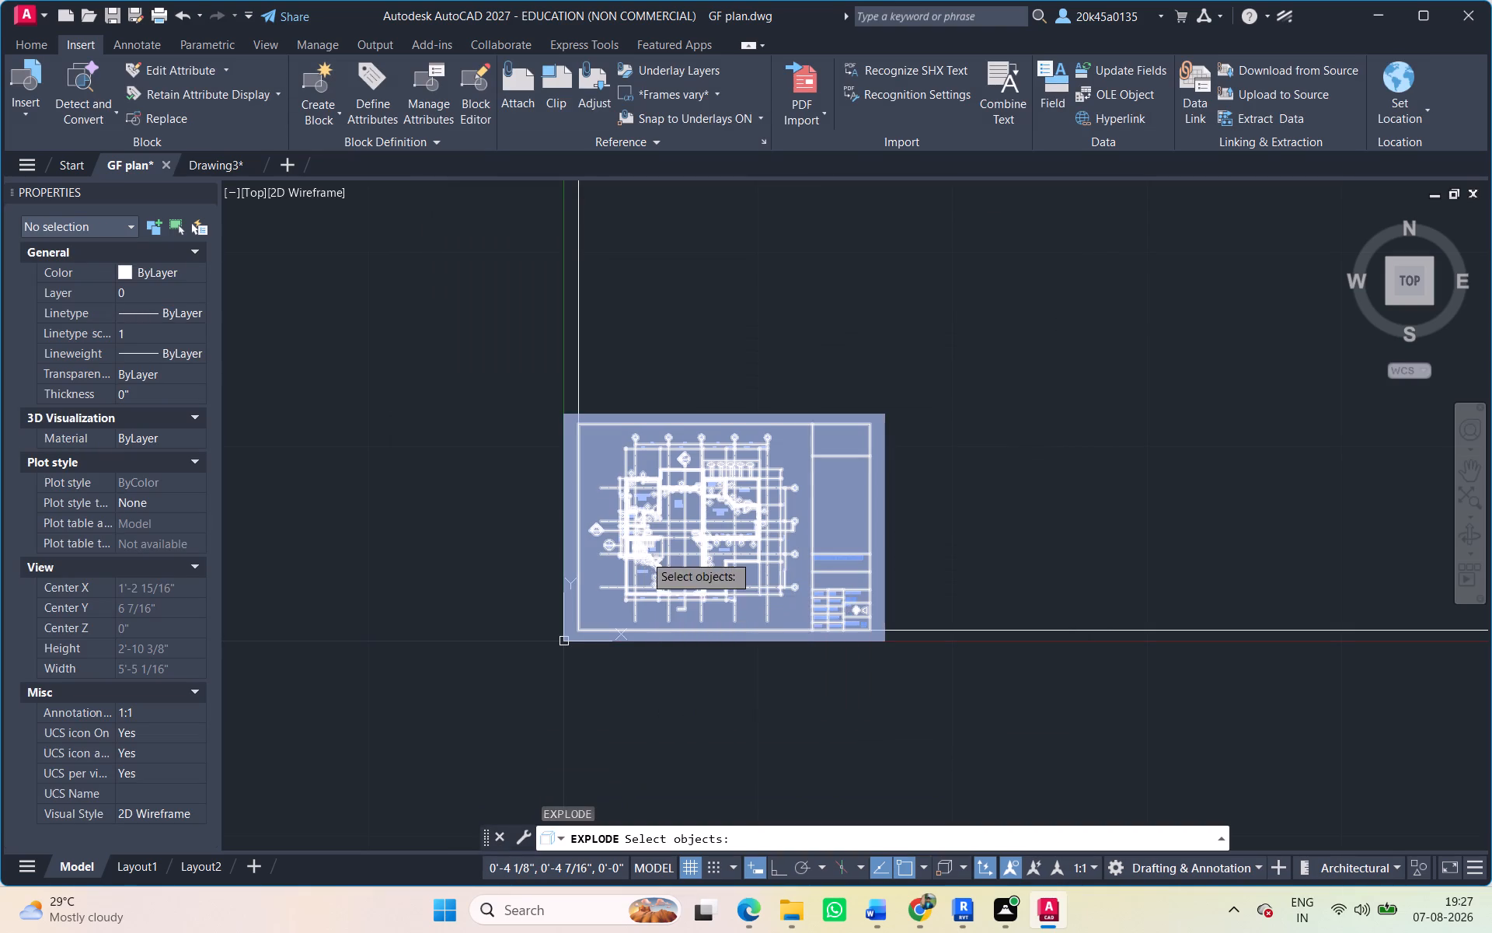
left_click(561, 484)
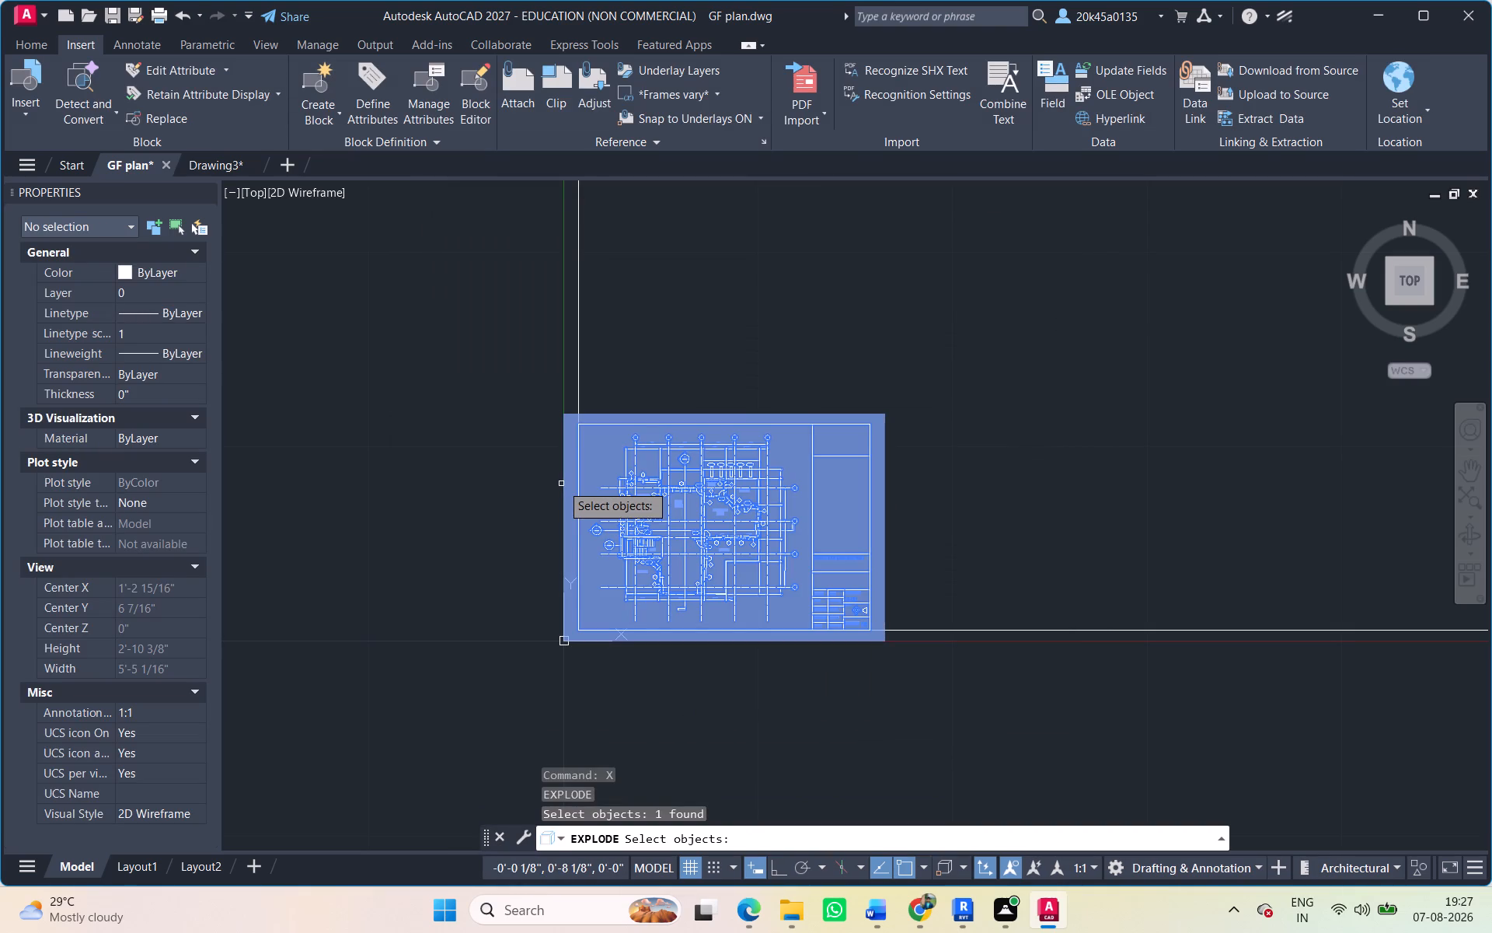
key("Return")
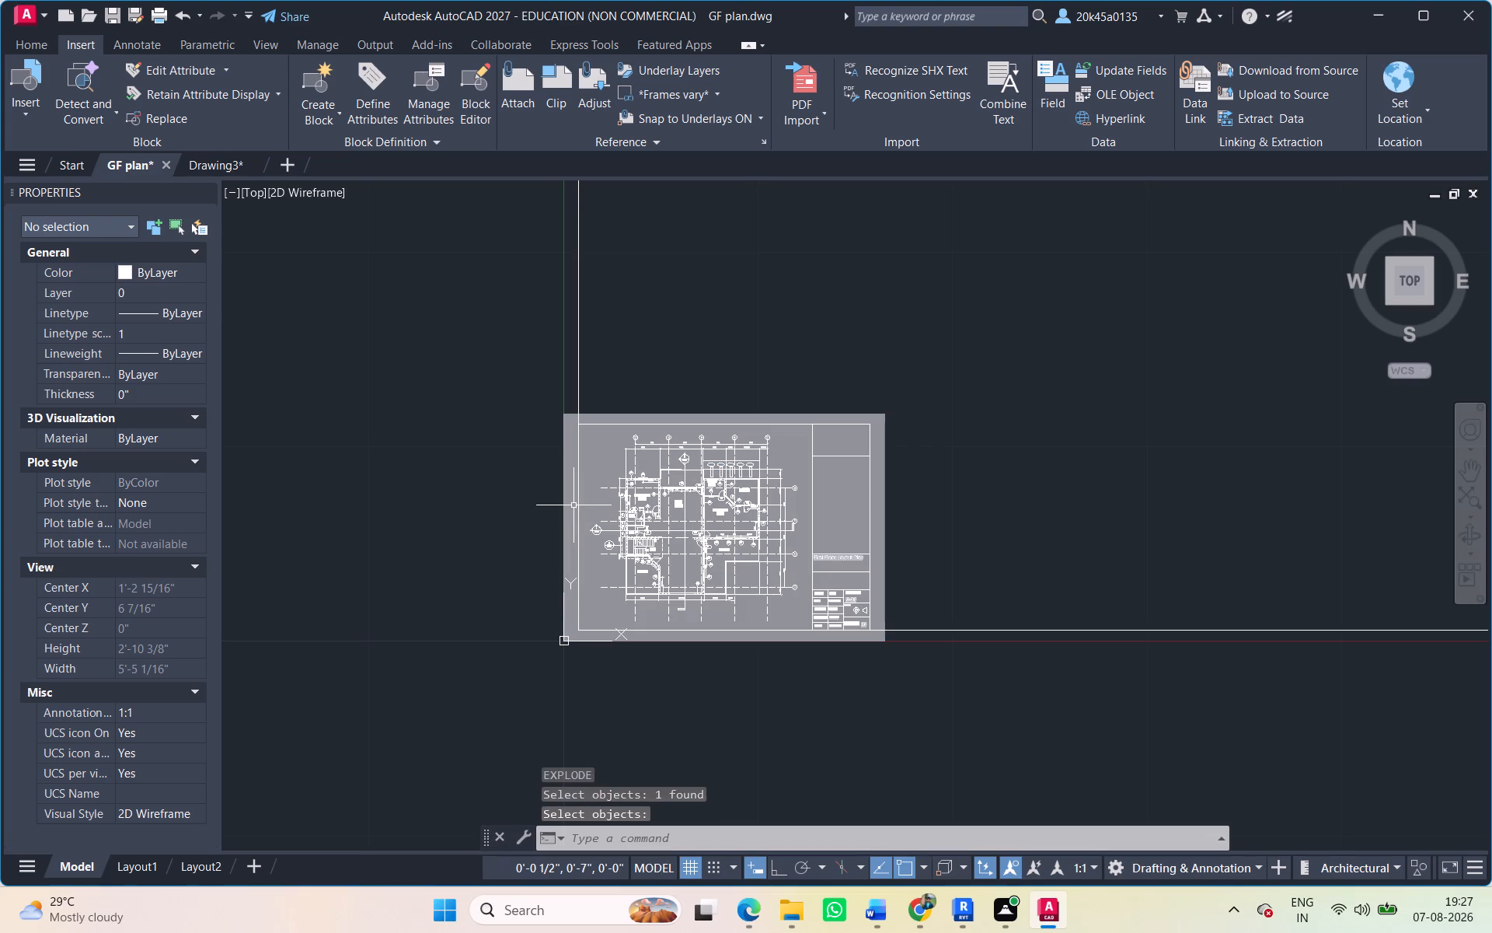
Erase the grey background fill behind the exploded page 6 sheet.
left_click(566, 490)
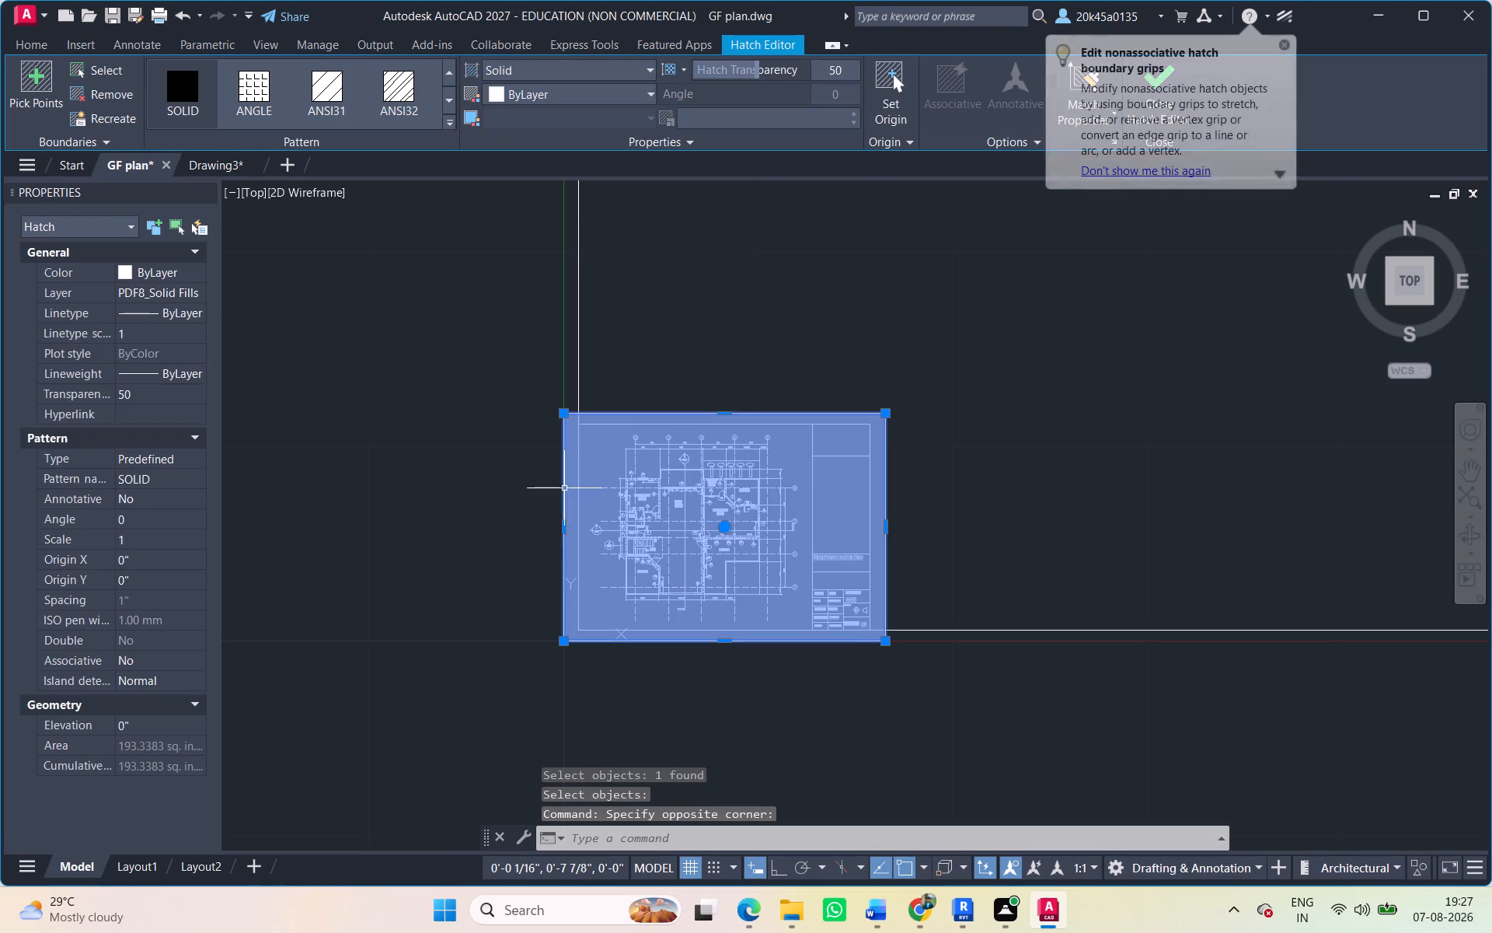
key("Delete")
Move all objects of the exploded page 6 sheet from the origin to empty space about 1340' east, beyond the last small sheet.
left_click(512, 391)
left_click(972, 679)
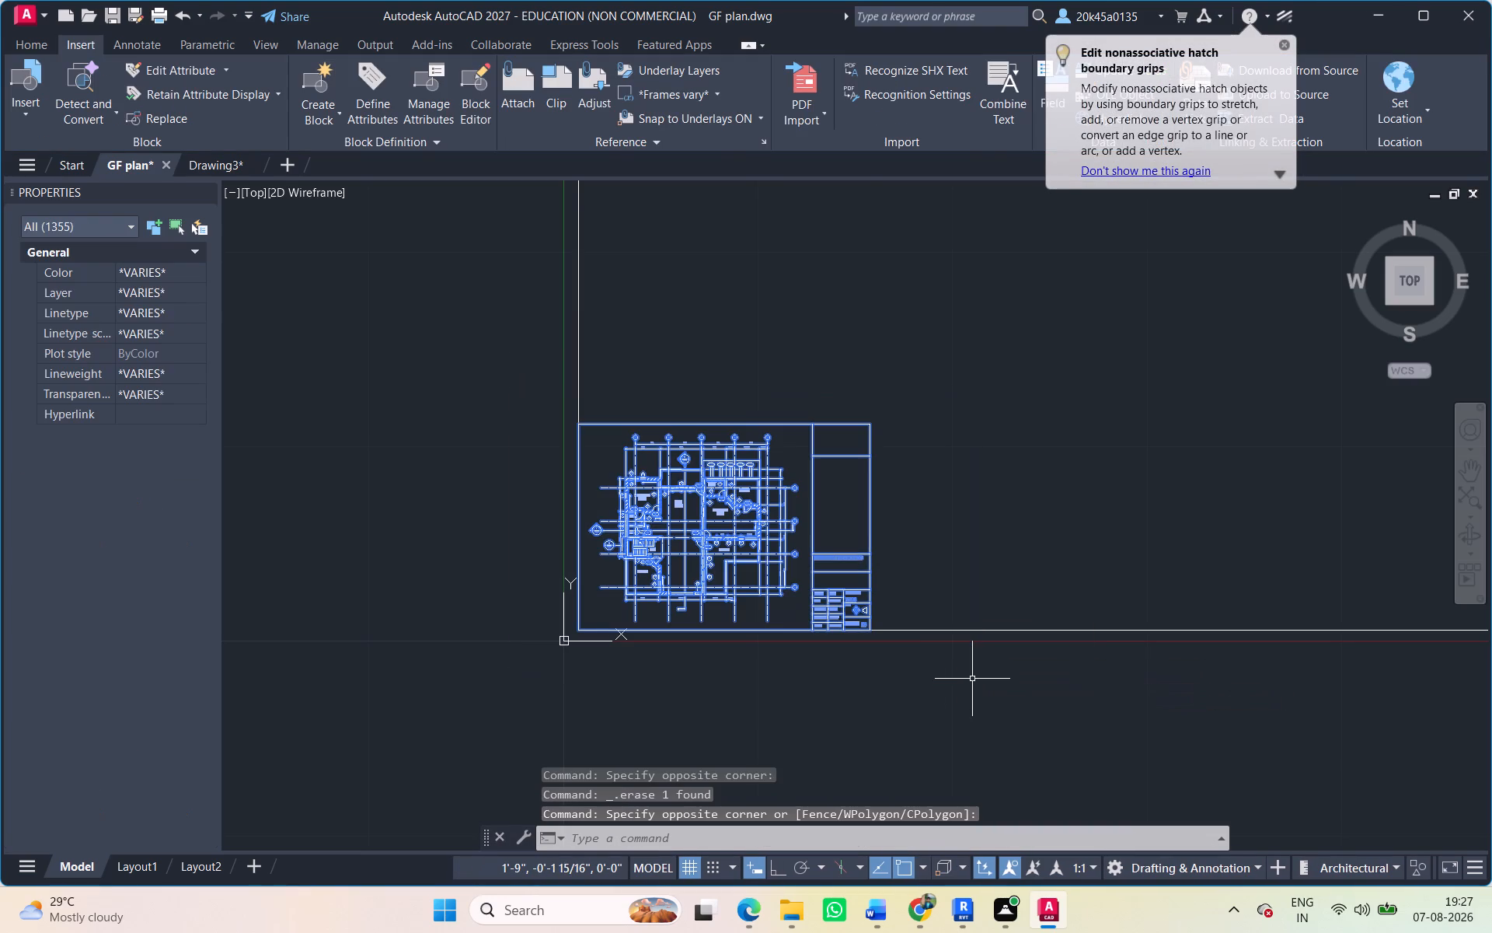
key("m")
key("space")
left_click(619, 564)
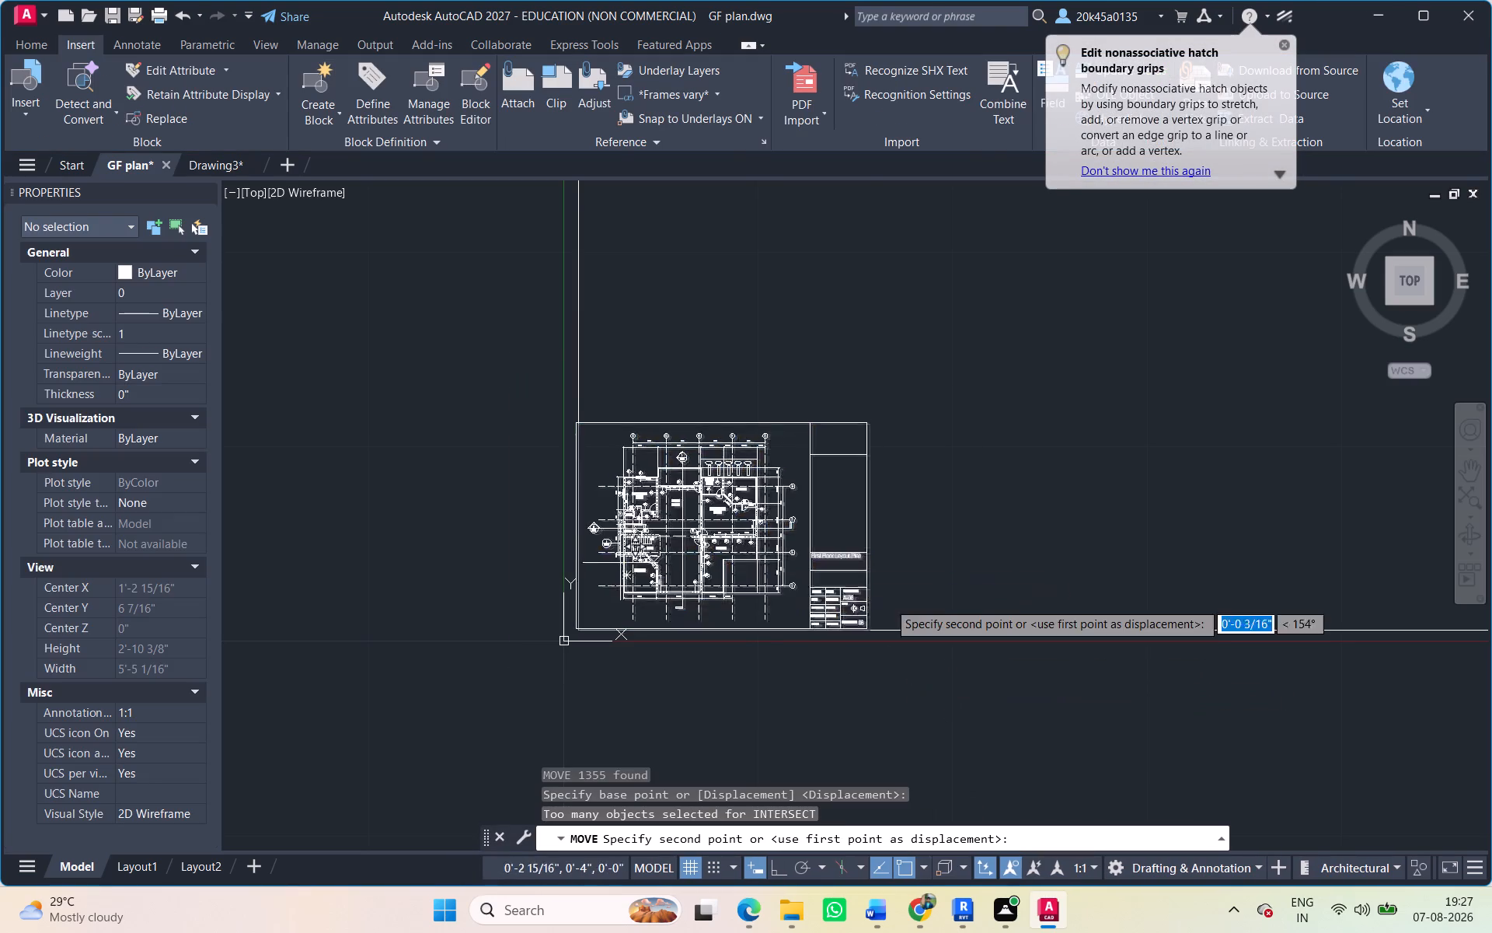
scroll(920, 612, "down", 6)
middle_click_drag(919, 613, 315, 631)
scroll(1167, 627, "down", 3)
middle_click_drag(1048, 619, 298, 622)
scroll(1169, 629, "down", 1)
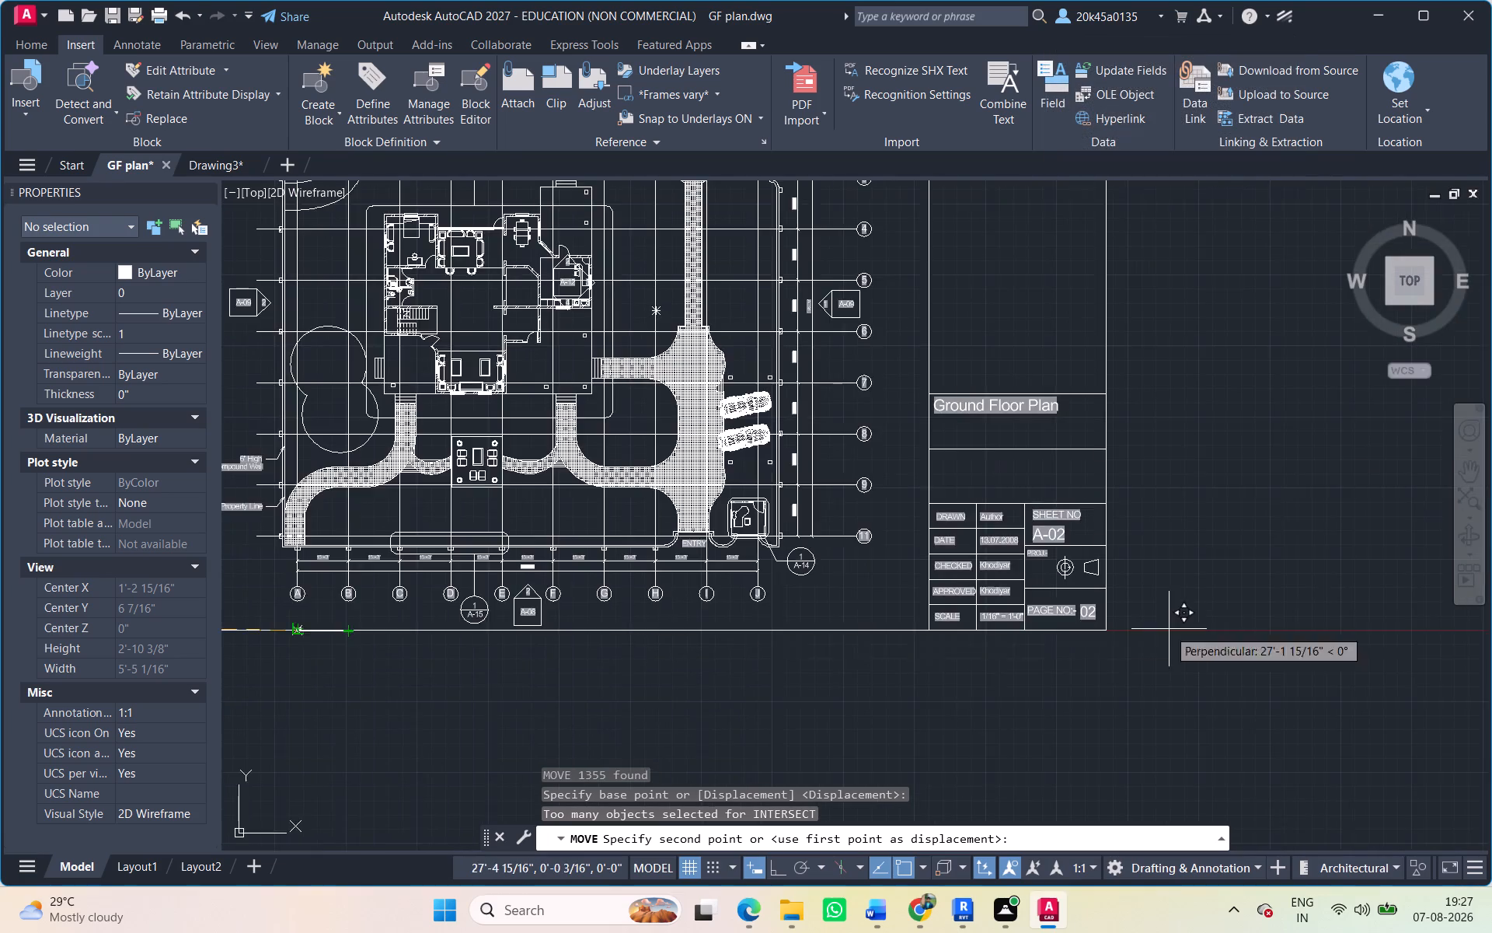
scroll(1169, 629, "down", 2)
middle_click_drag(1025, 618, 385, 621)
middle_click_drag(1243, 626, 723, 625)
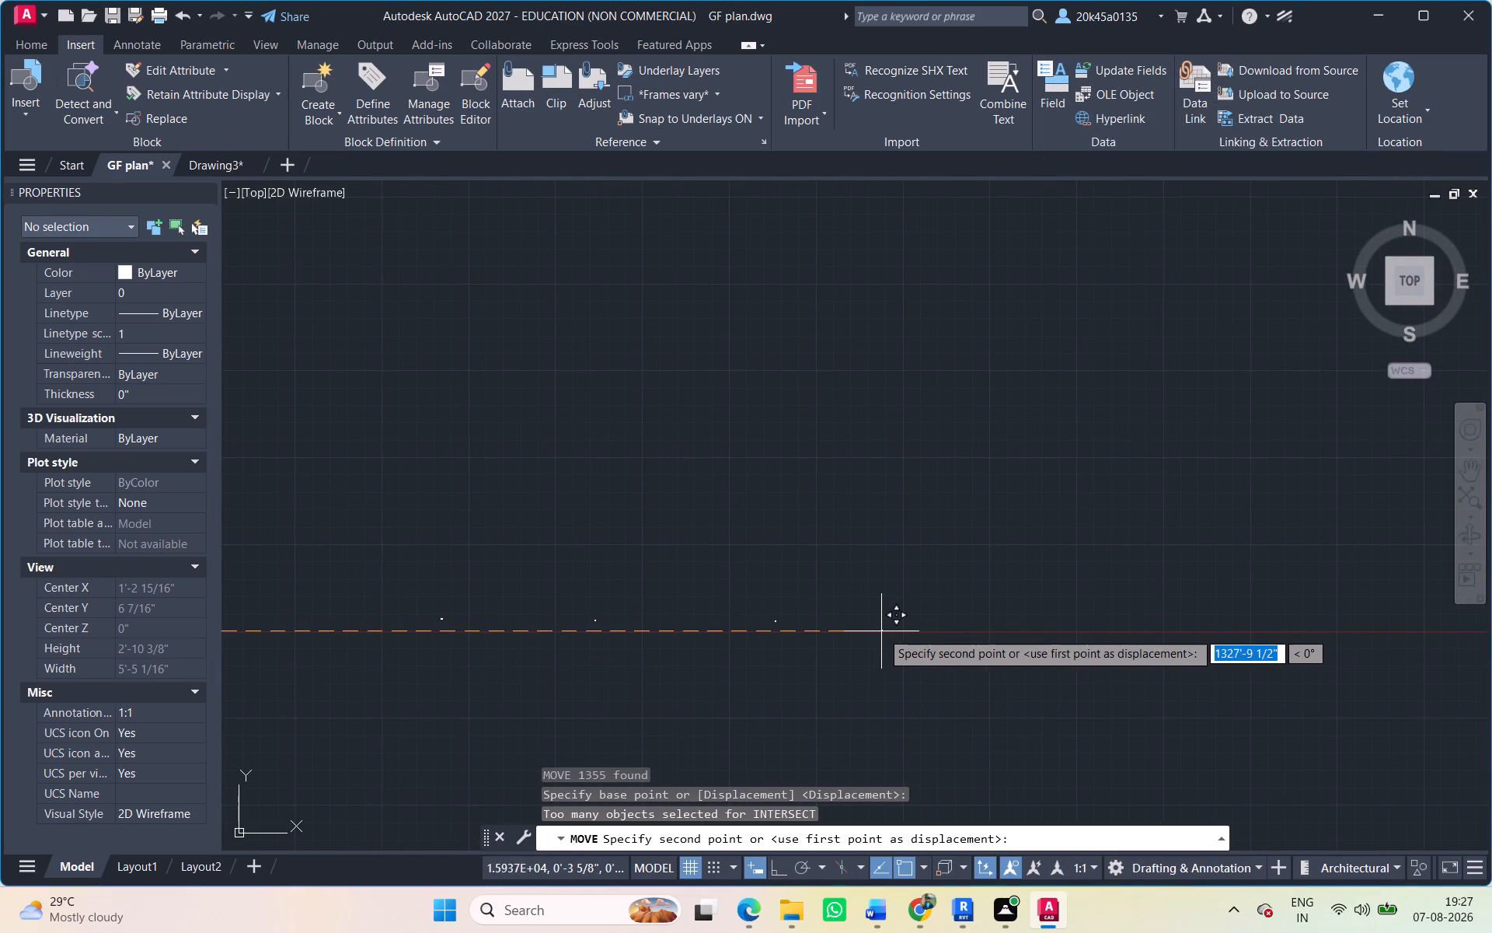
scroll(887, 626, "up", 3)
left_click(908, 629)
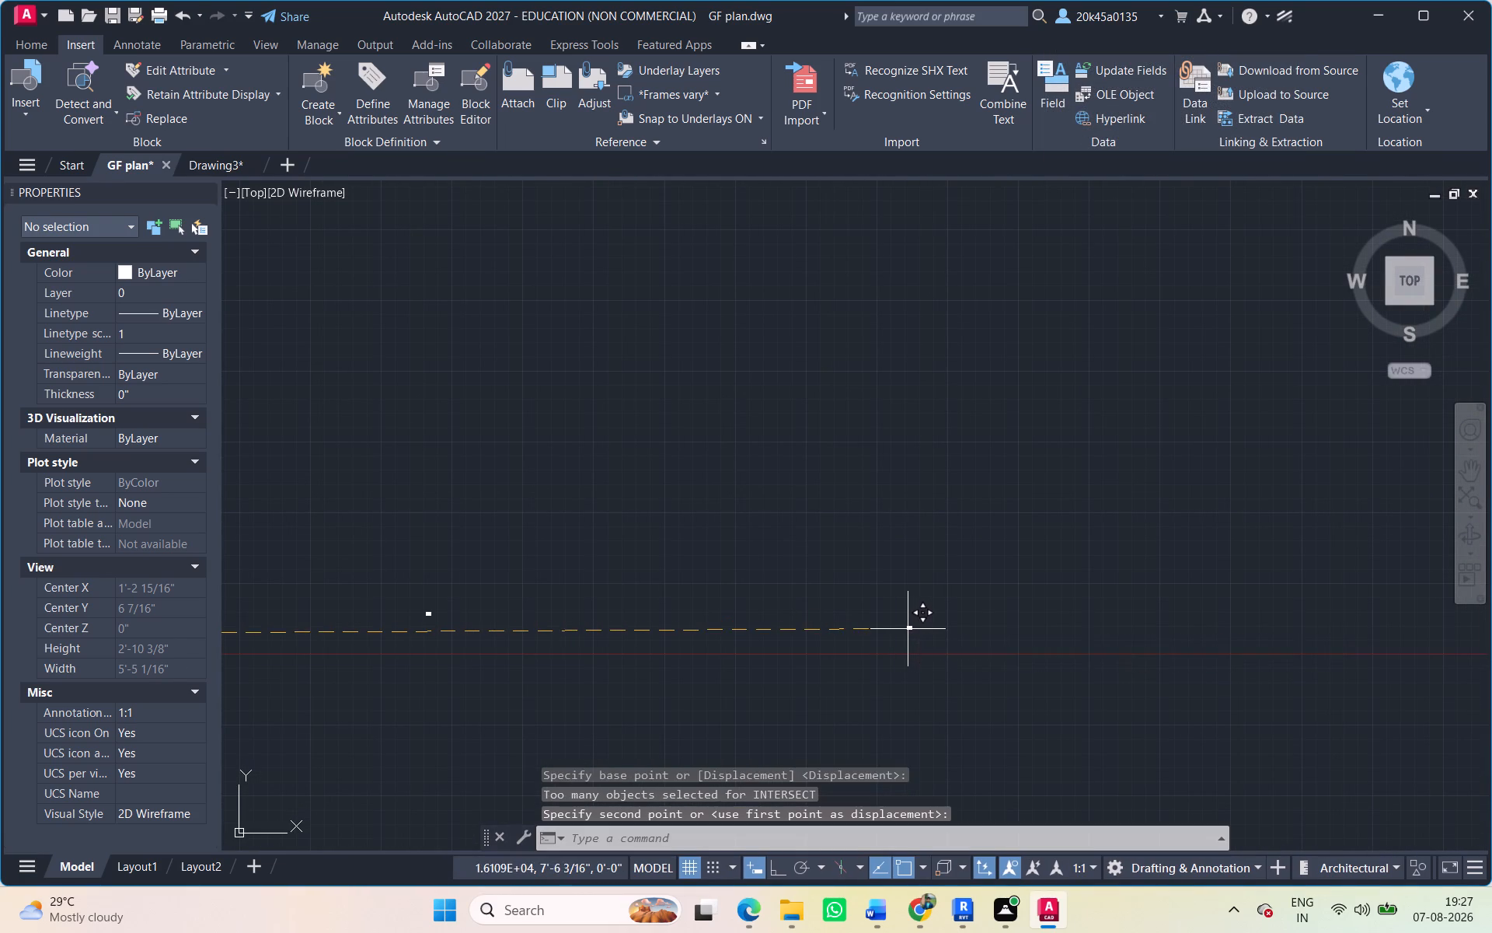
Import page 7 of PROJECT_1 FARM HOUSE_Civil.pdf into the drawing as a block at the origin, at scale 1.
scroll(803, 641, "down", 4)
middle_click_drag(801, 641, 1491, 536)
scroll(981, 608, "down", 1)
middle_click(980, 610)
scroll(923, 512, "up", 2)
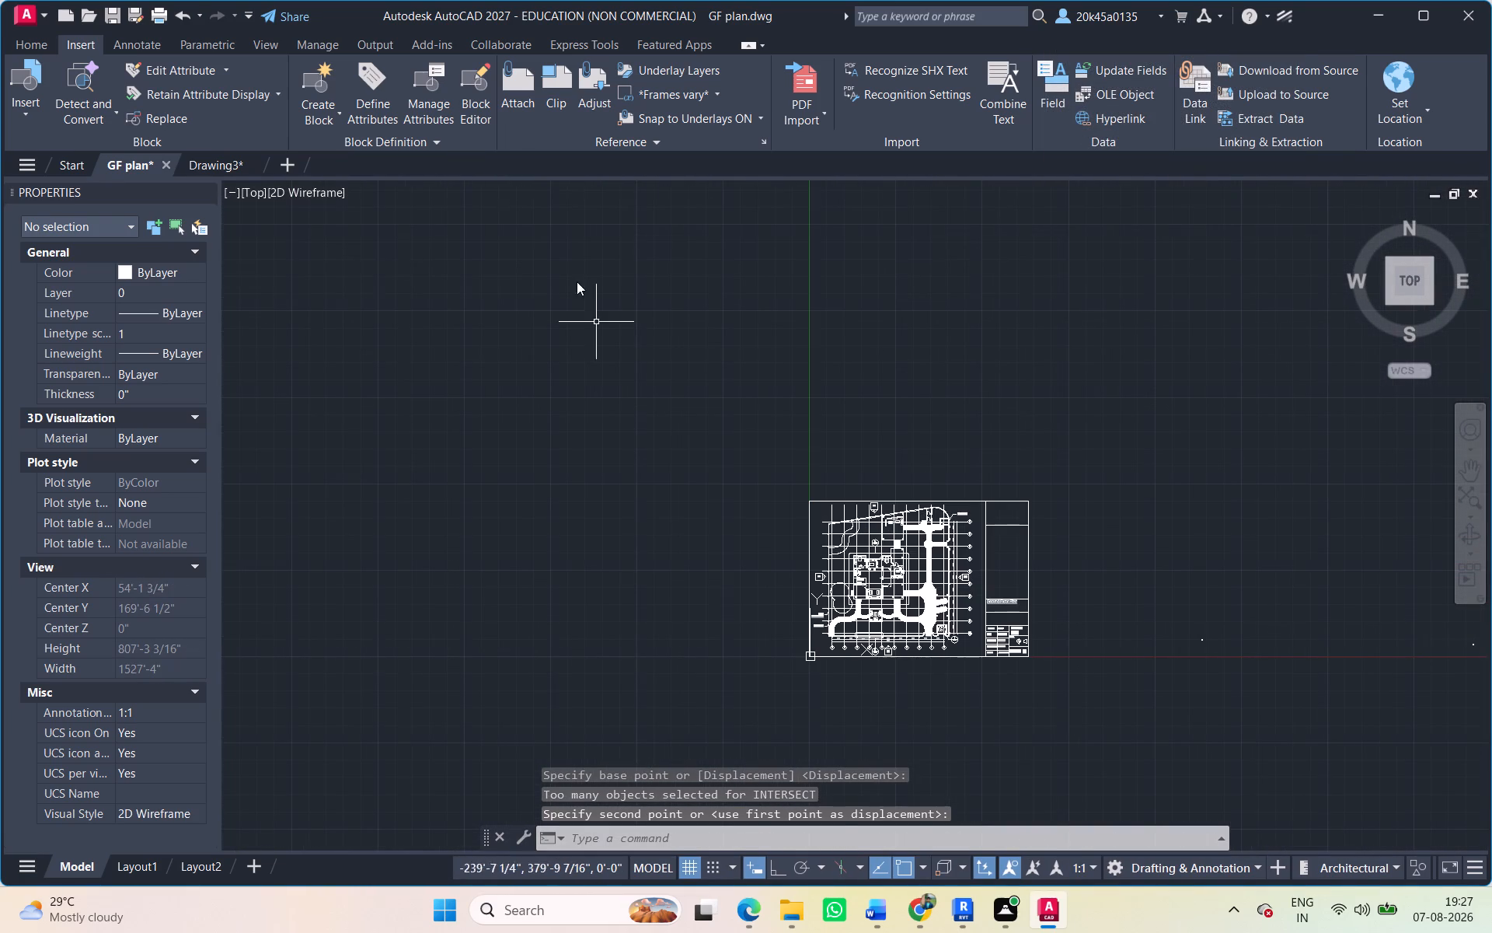
scroll(792, 79, "up", 1)
left_click(805, 112)
left_click(817, 156)
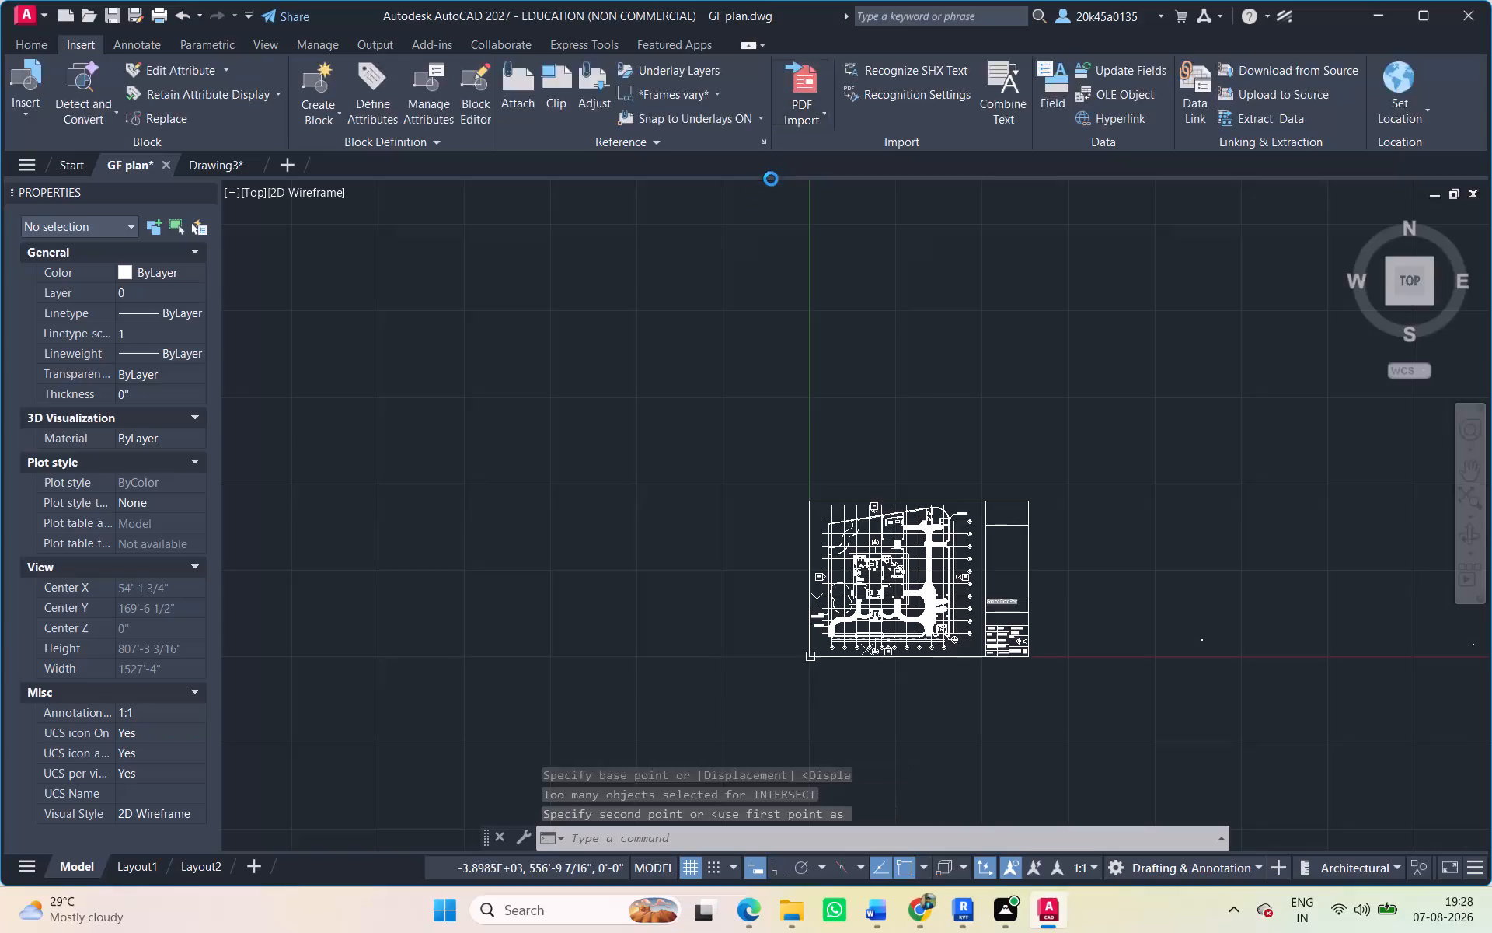
left_click(649, 351)
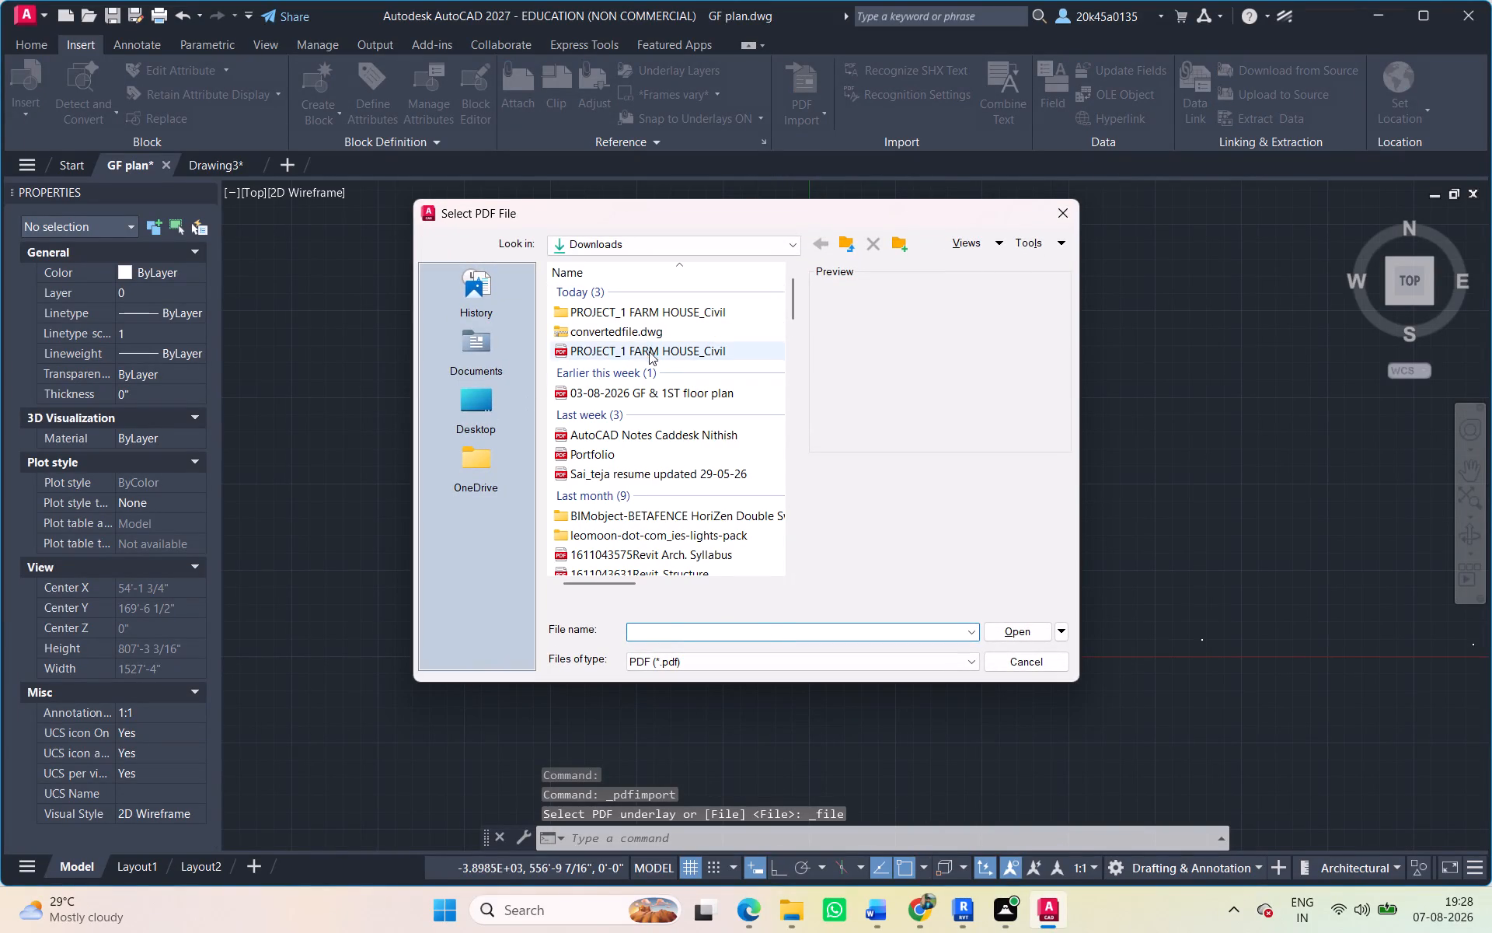
left_click(1013, 635)
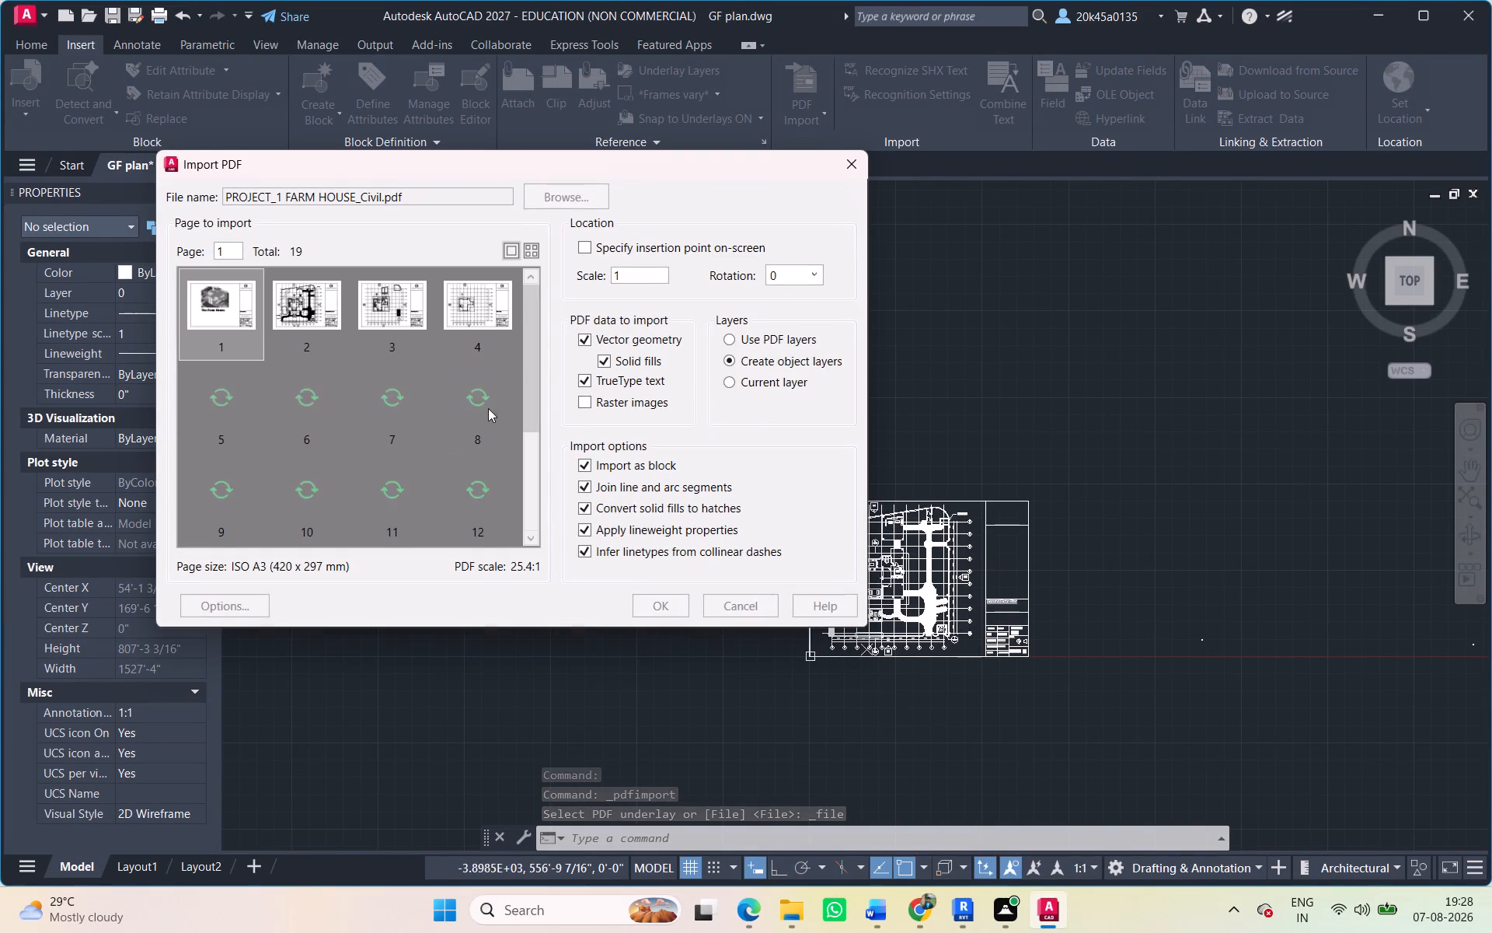
left_click(357, 396)
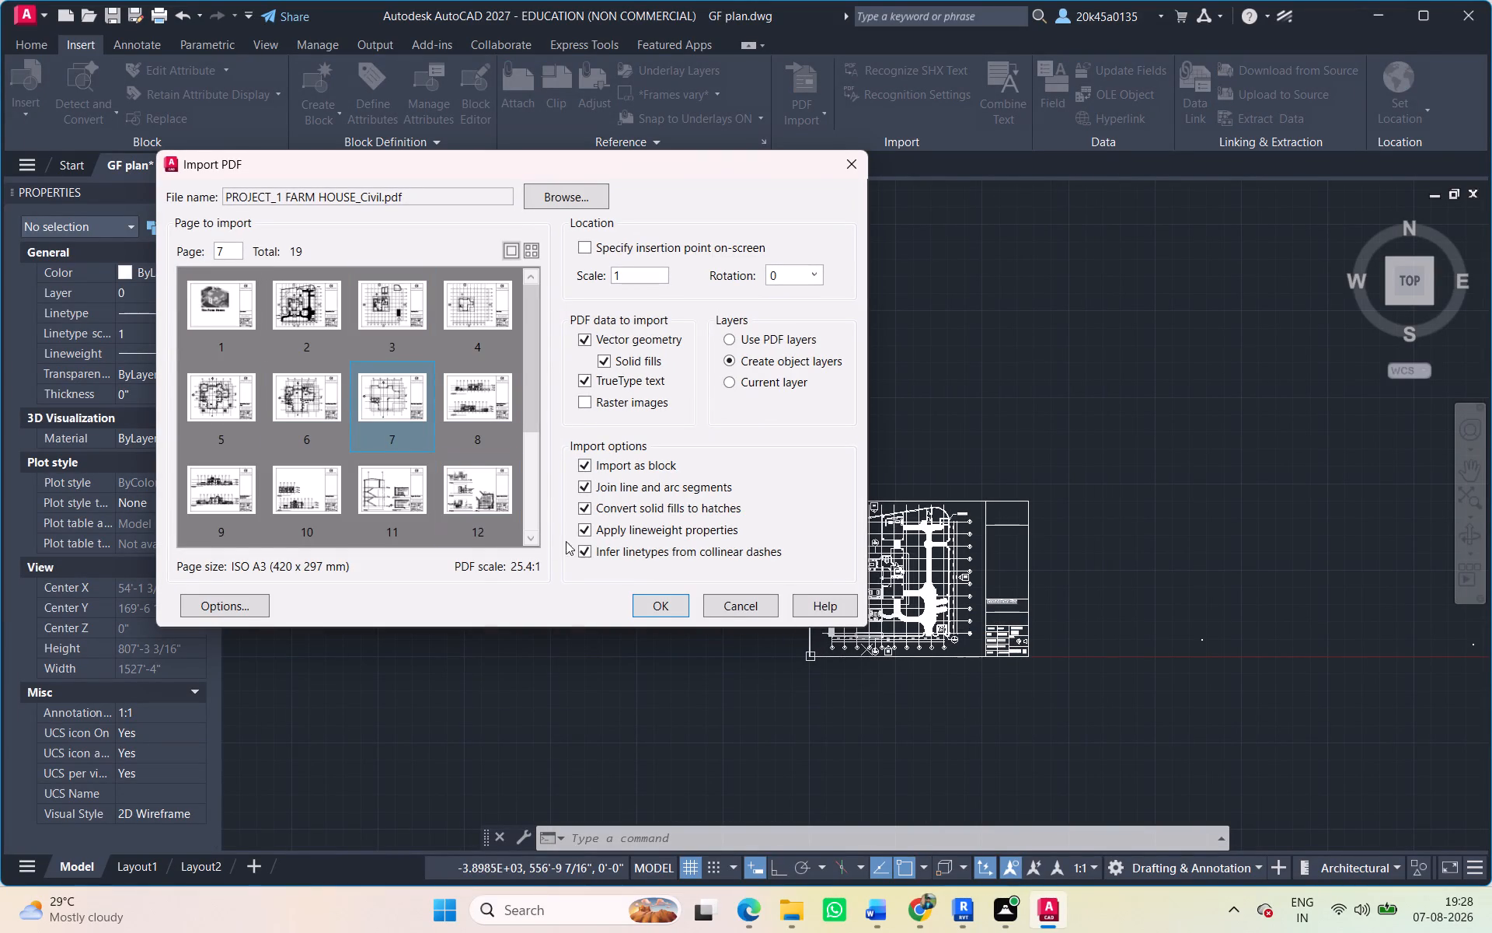
left_click(673, 608)
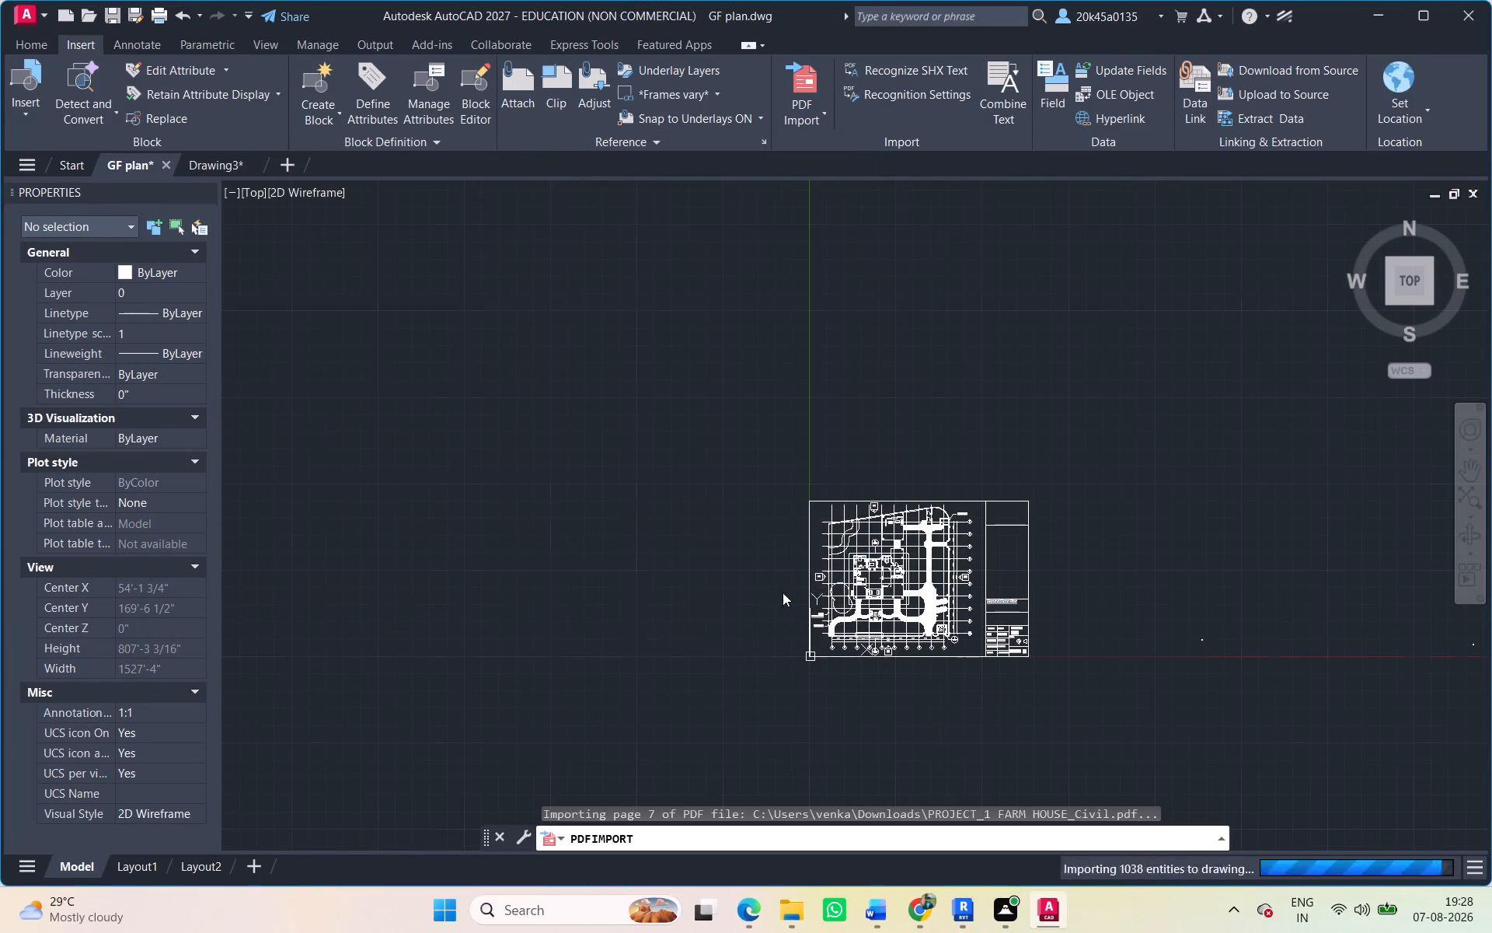
Explode the newly imported page 7 block at the origin into separate objects.
scroll(811, 603, "down", 3)
middle_click_drag(811, 603, 784, 570)
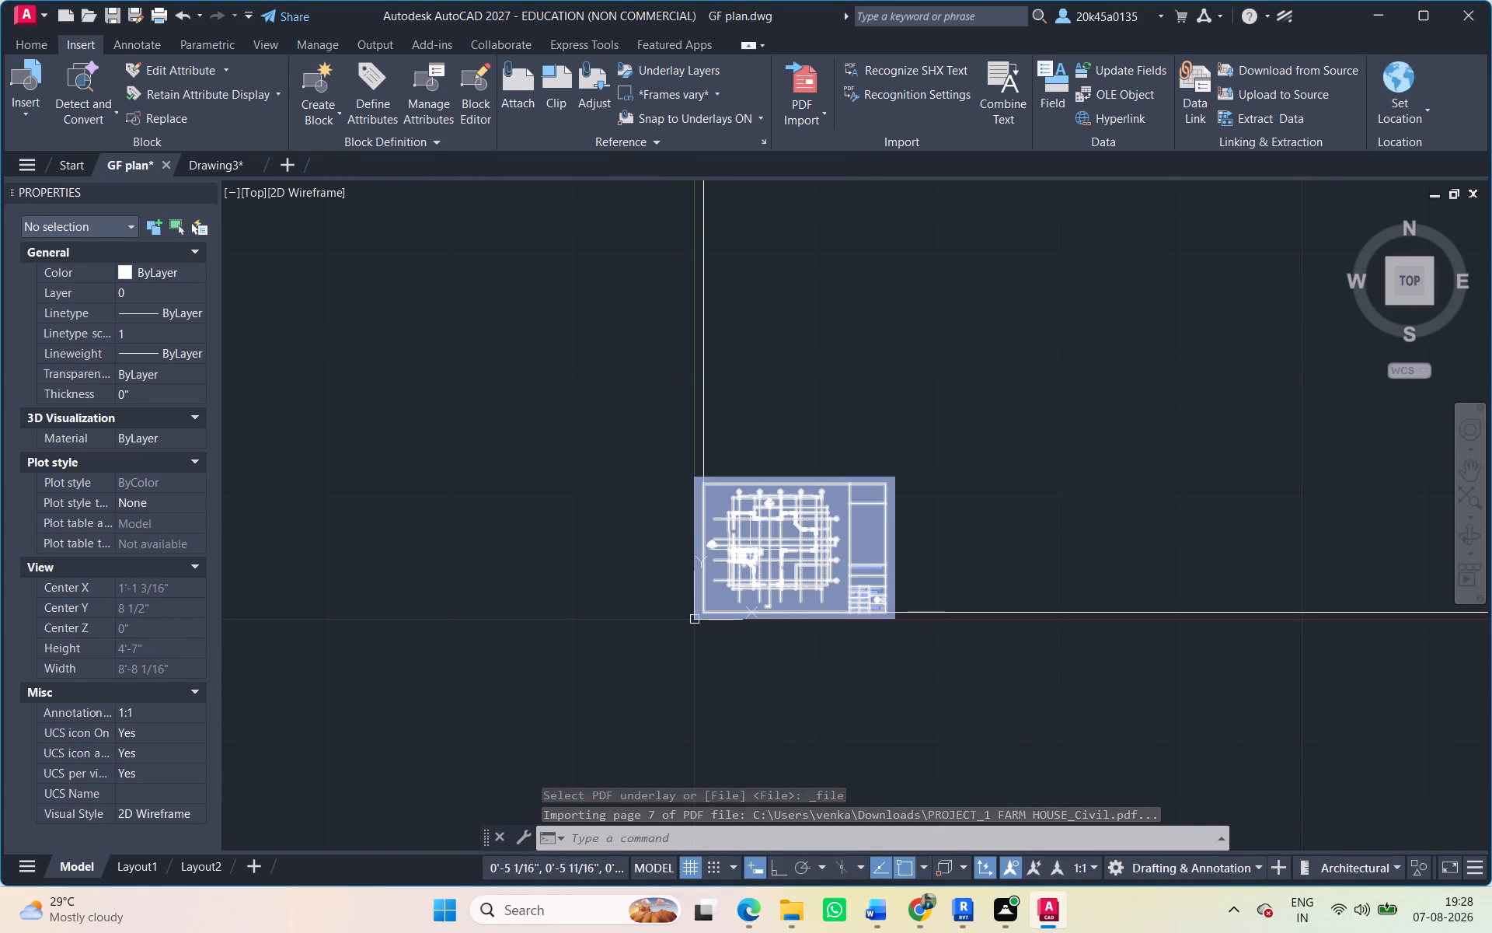
left_click(601, 414)
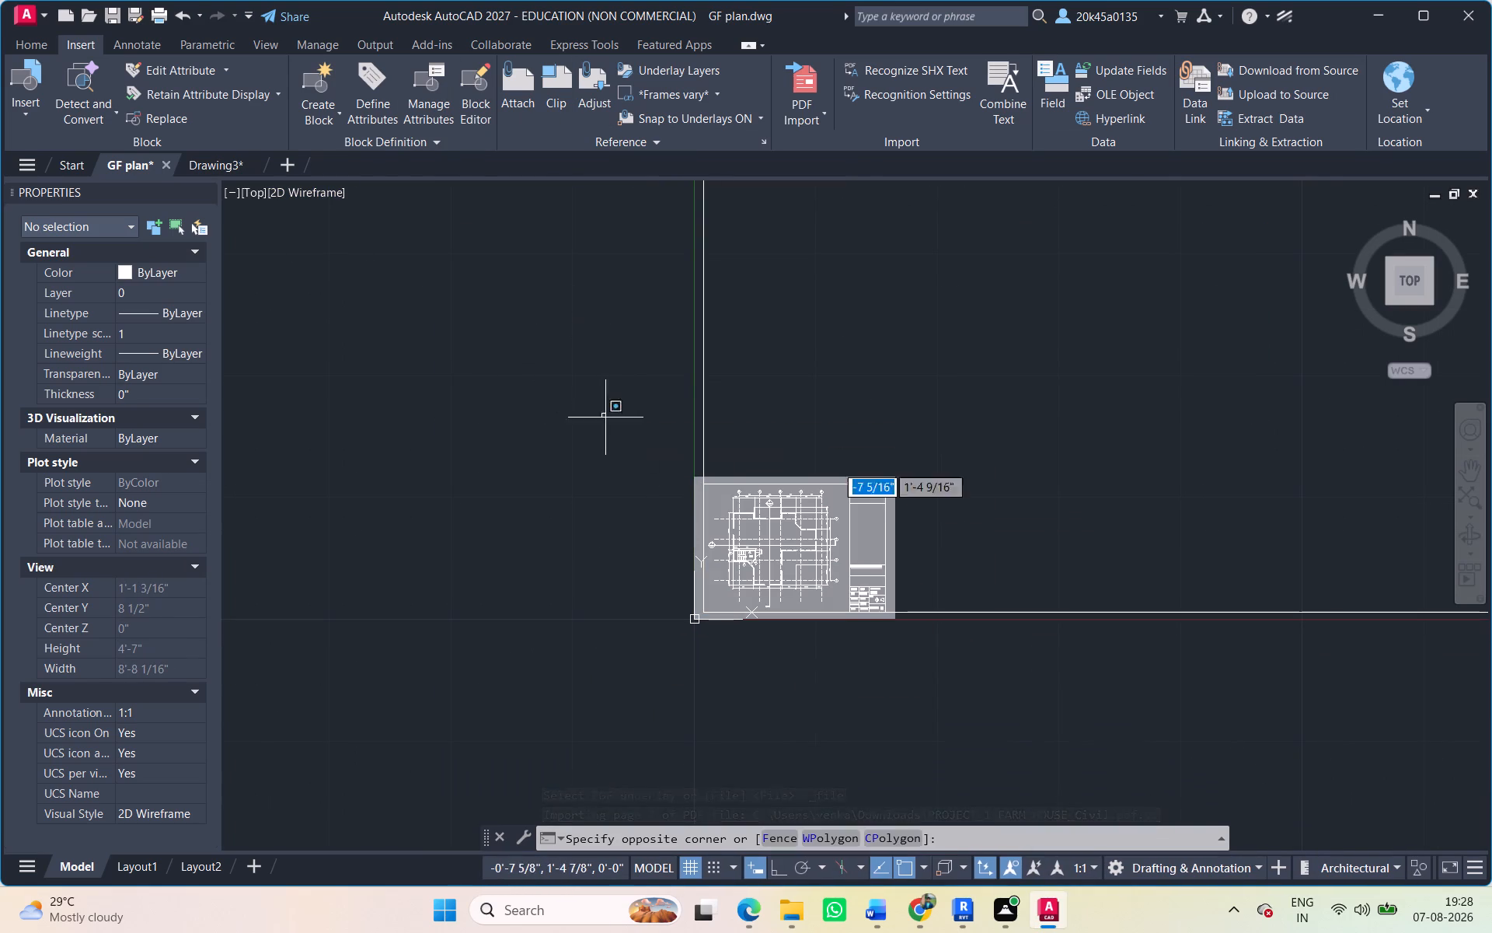
left_click(980, 659)
key("x")
key("space")
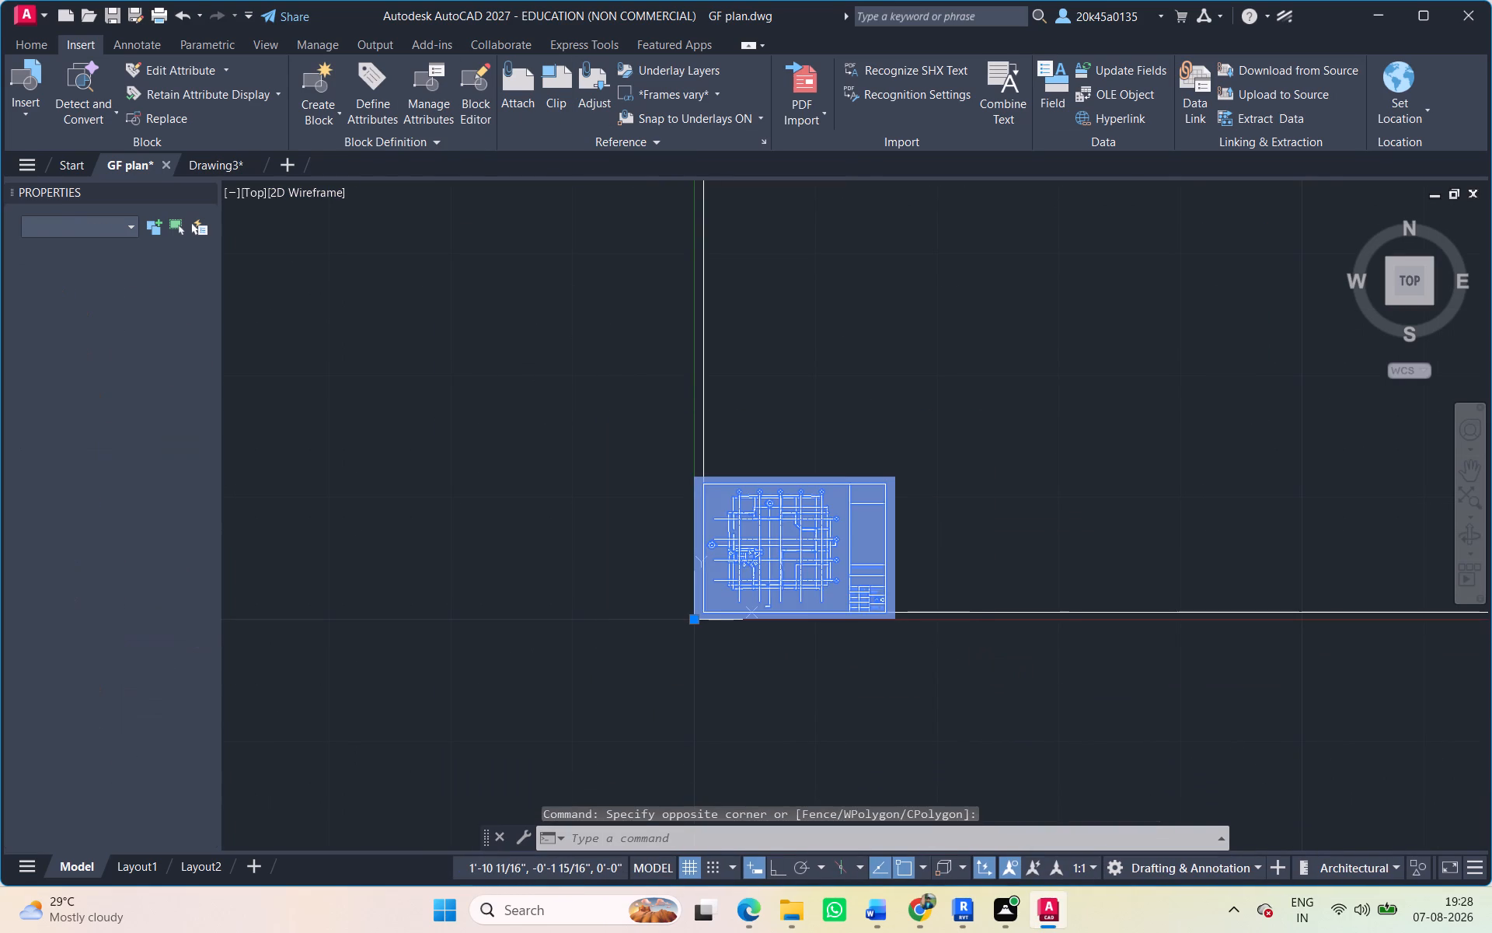
Erase the grey background fill behind the exploded page 7 sheet.
left_click(692, 517)
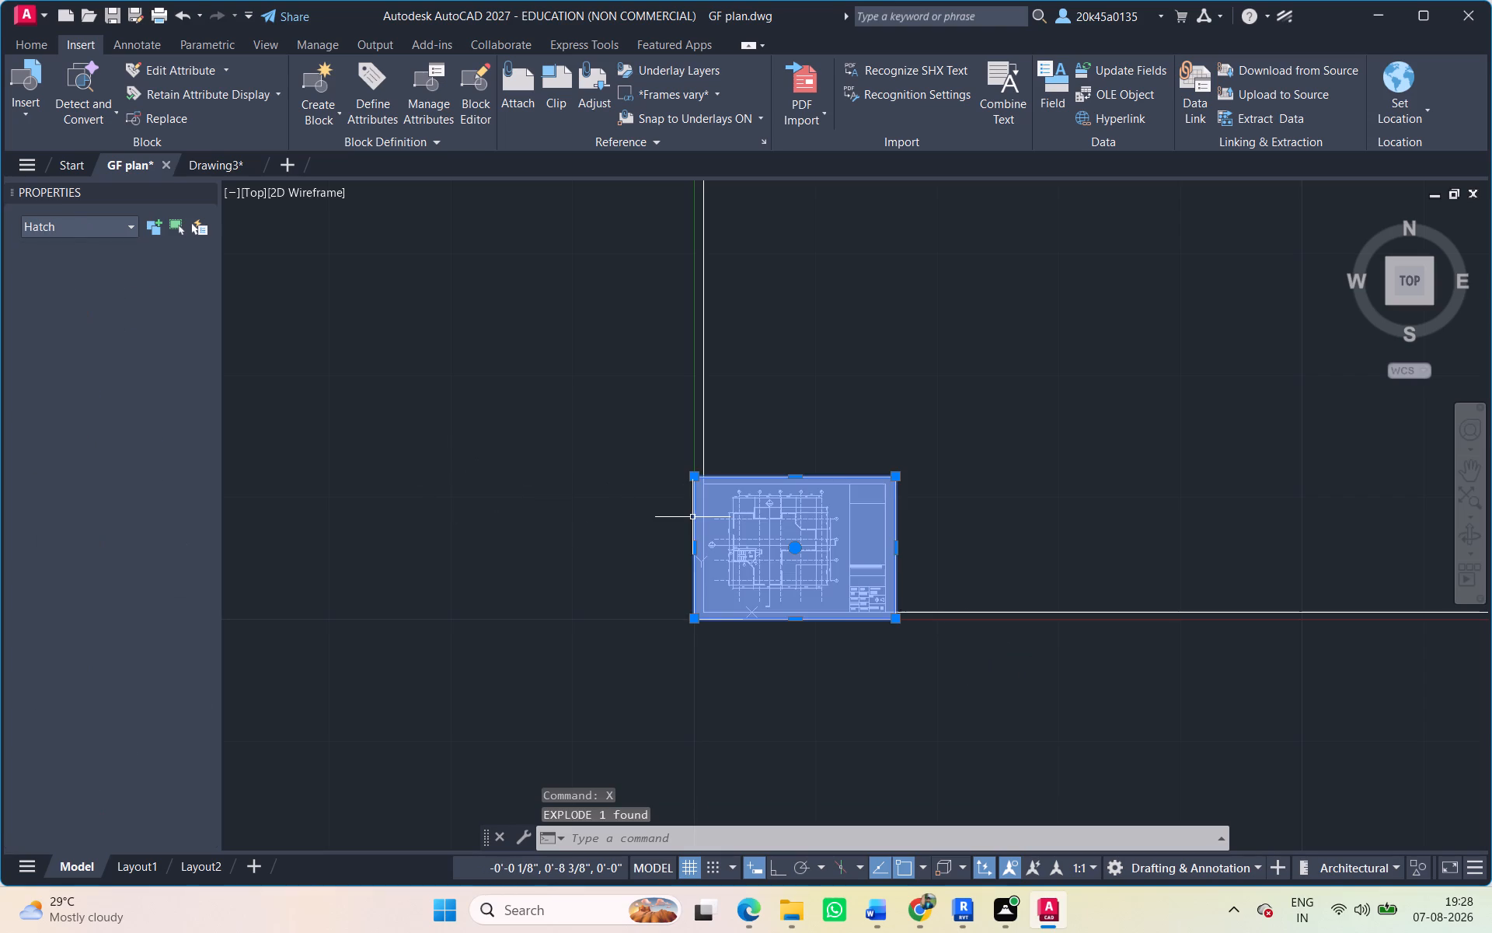
key("Delete")
Move all objects of the exploded page 7 sheet about 1522' due east with Ortho on, beyond the last small sheet.
left_click(643, 410)
left_click(1004, 683)
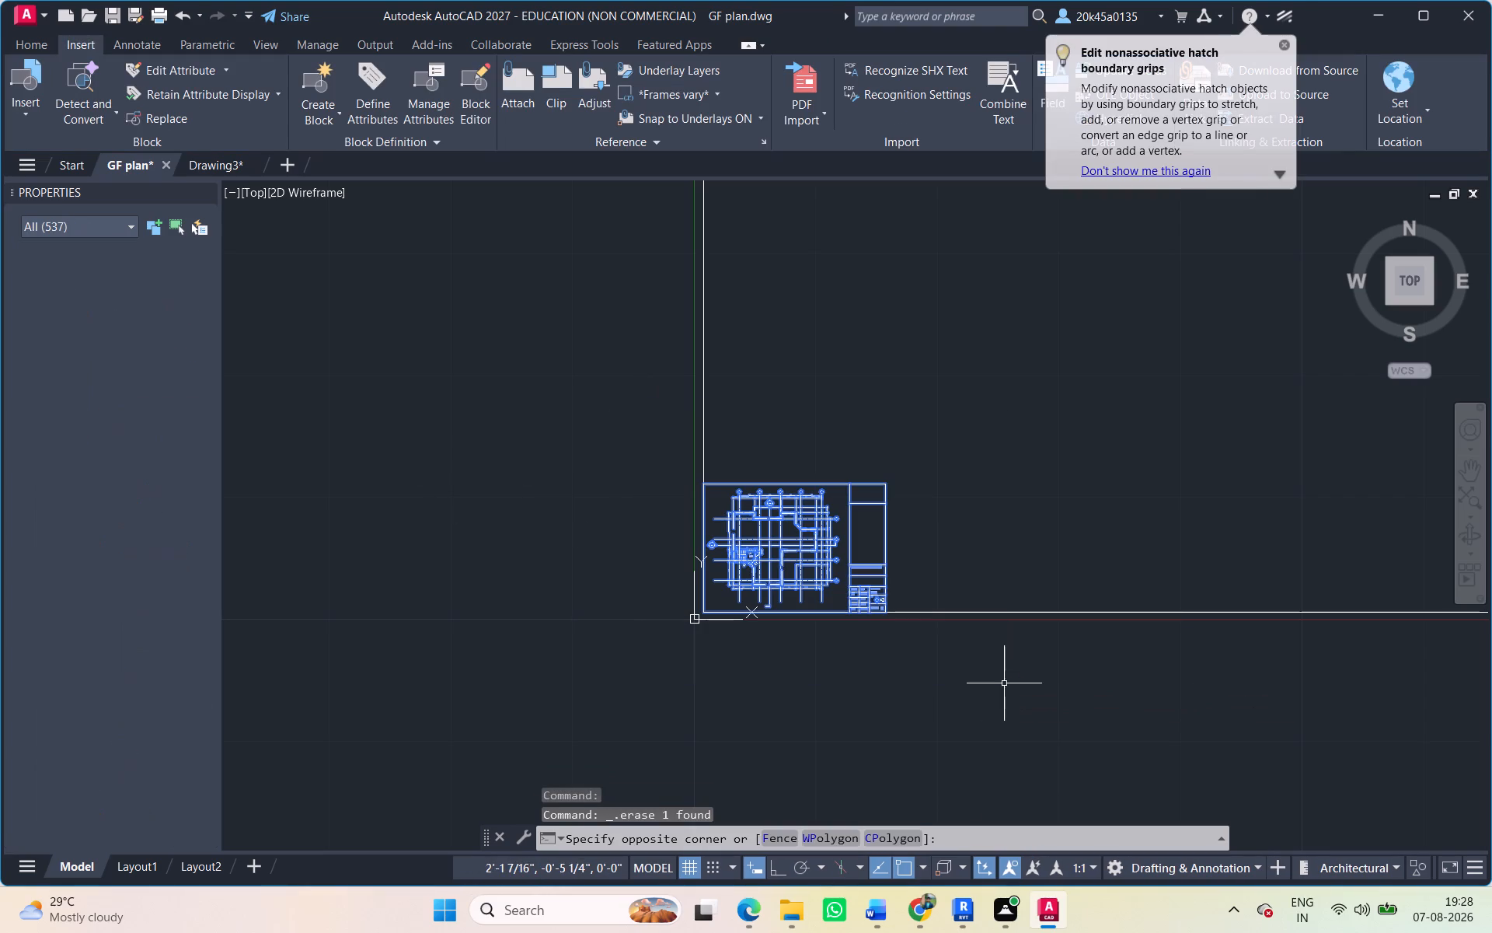
key("m")
key("space")
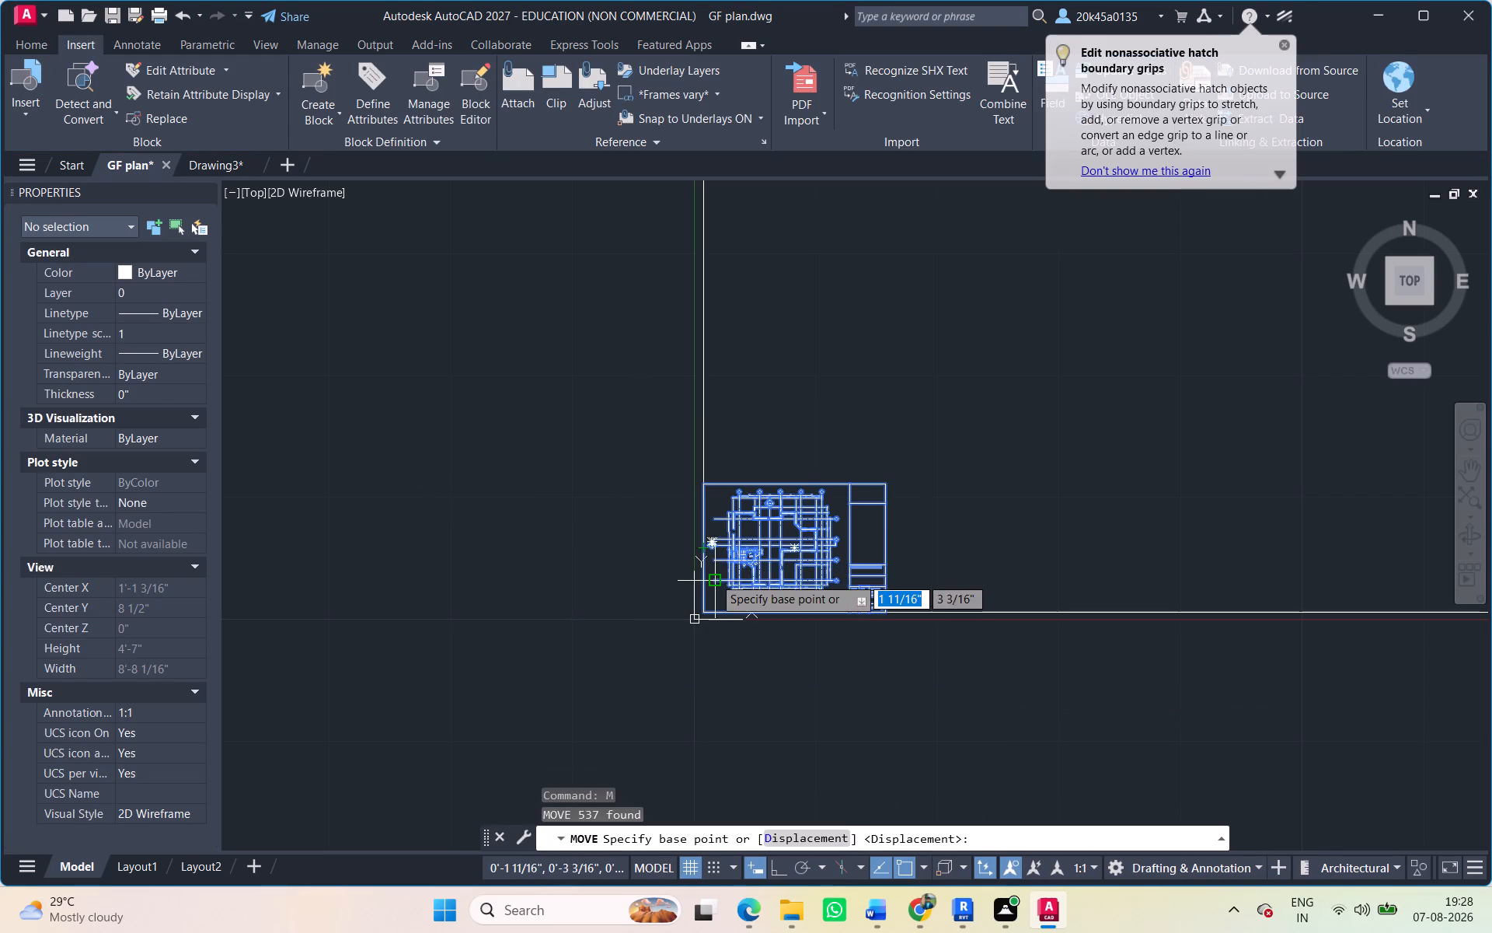
left_click(713, 578)
scroll(937, 604, "down", 6)
middle_click_drag(917, 598, 388, 602)
scroll(1318, 623, "down", 3)
middle_click_drag(1294, 622, 577, 569)
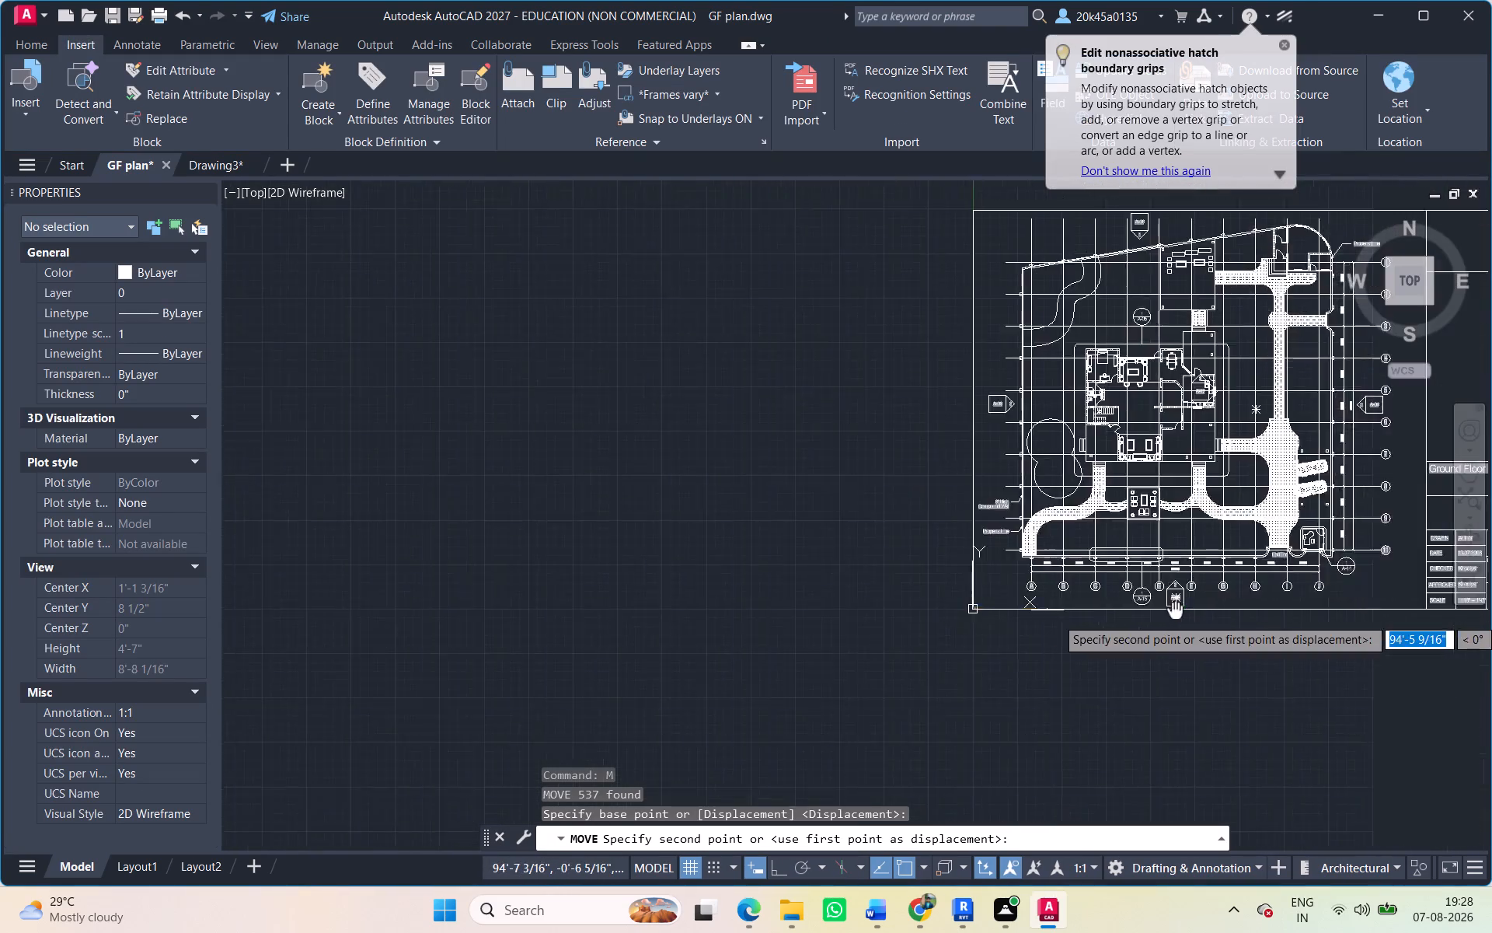
middle_click_drag(577, 569, 410, 571)
scroll(992, 580, "down", 1)
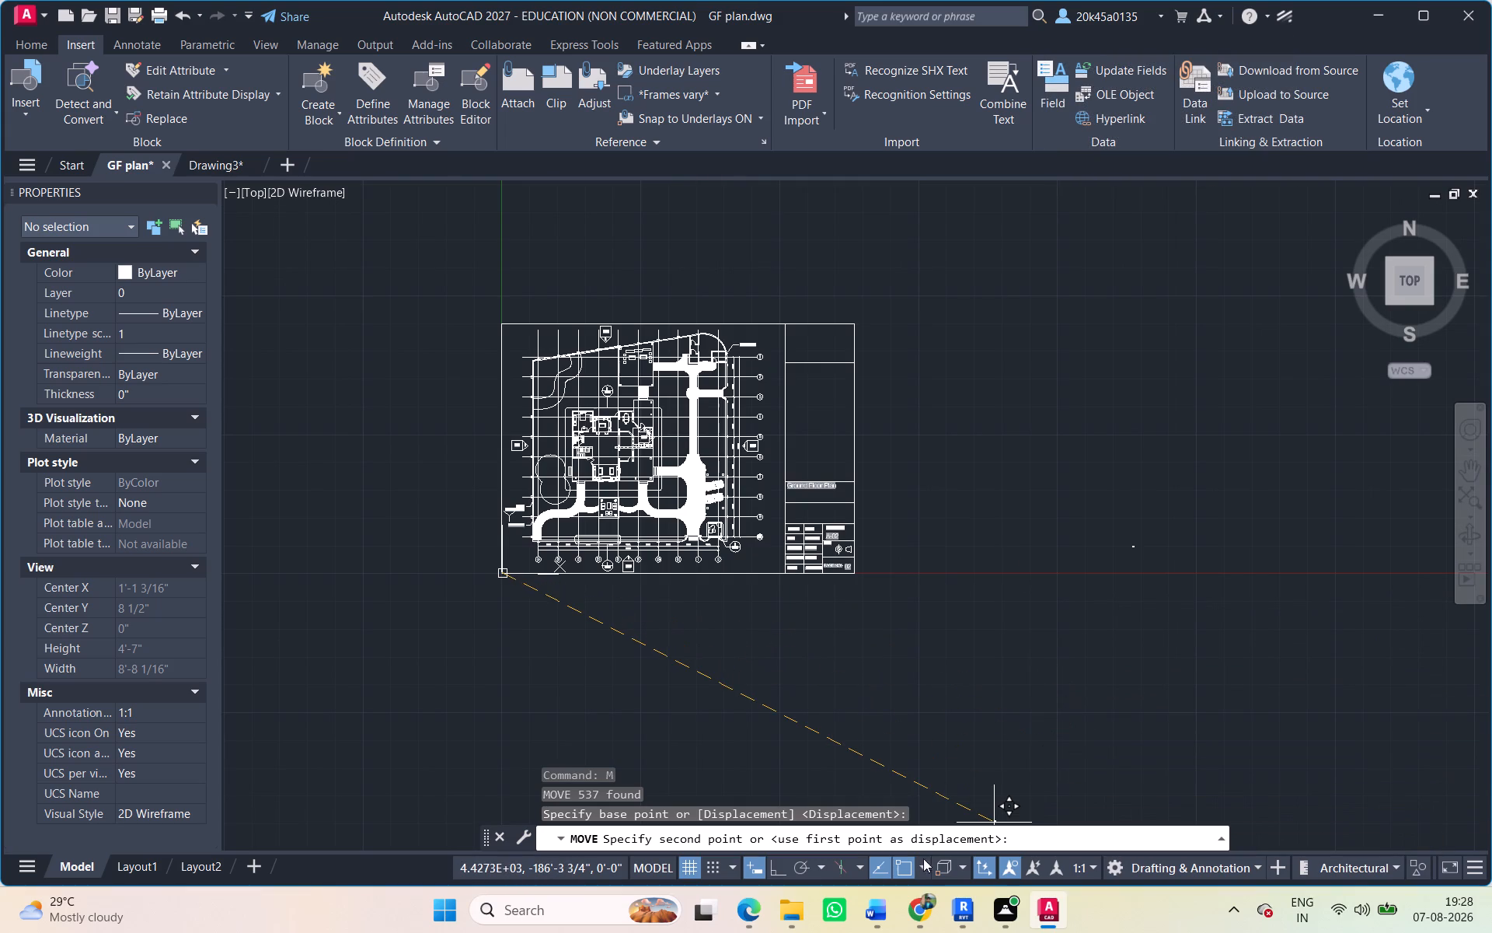
left_click(780, 867)
scroll(1084, 714, "down", 2)
middle_click_drag(1090, 700, 663, 642)
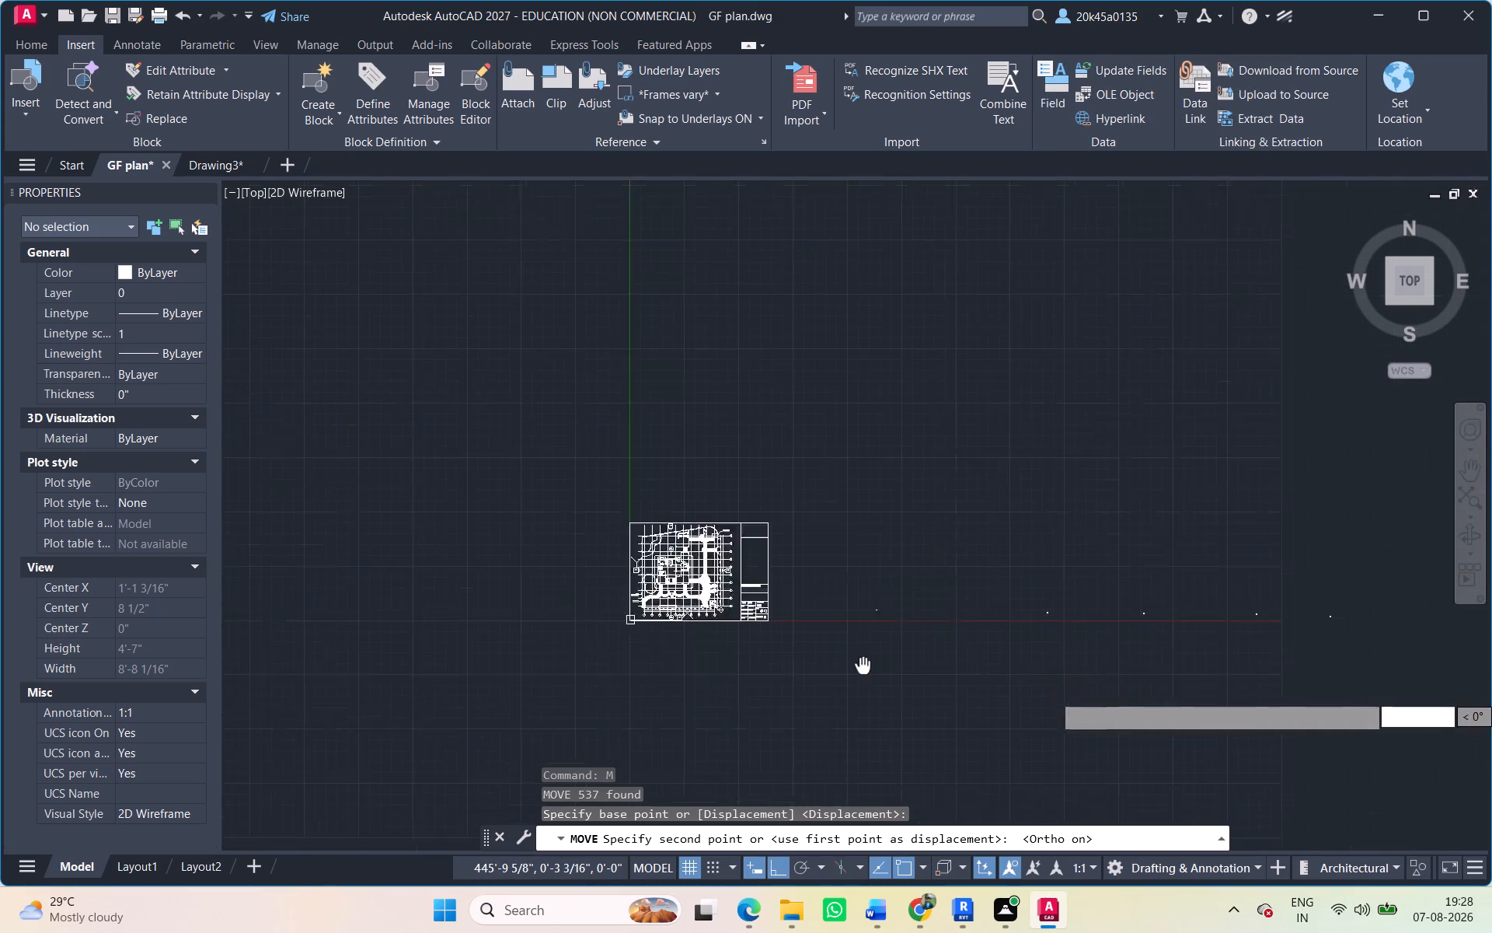
middle_click_drag(663, 642, 660, 642)
middle_click_drag(1267, 615, 1058, 614)
scroll(1021, 584, "up", 3)
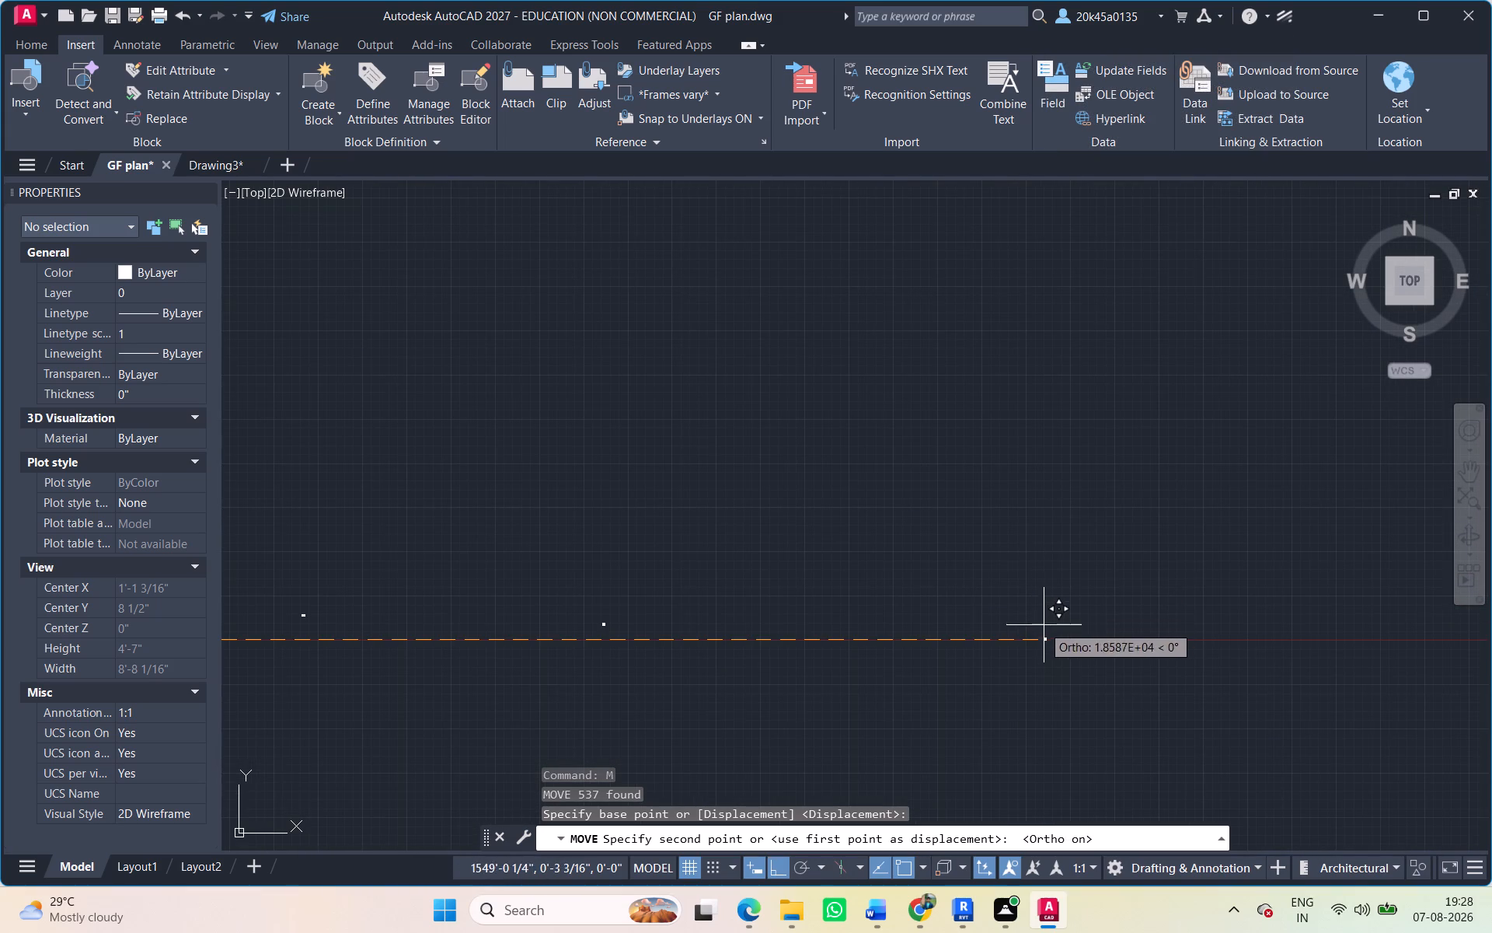
left_click(985, 637)
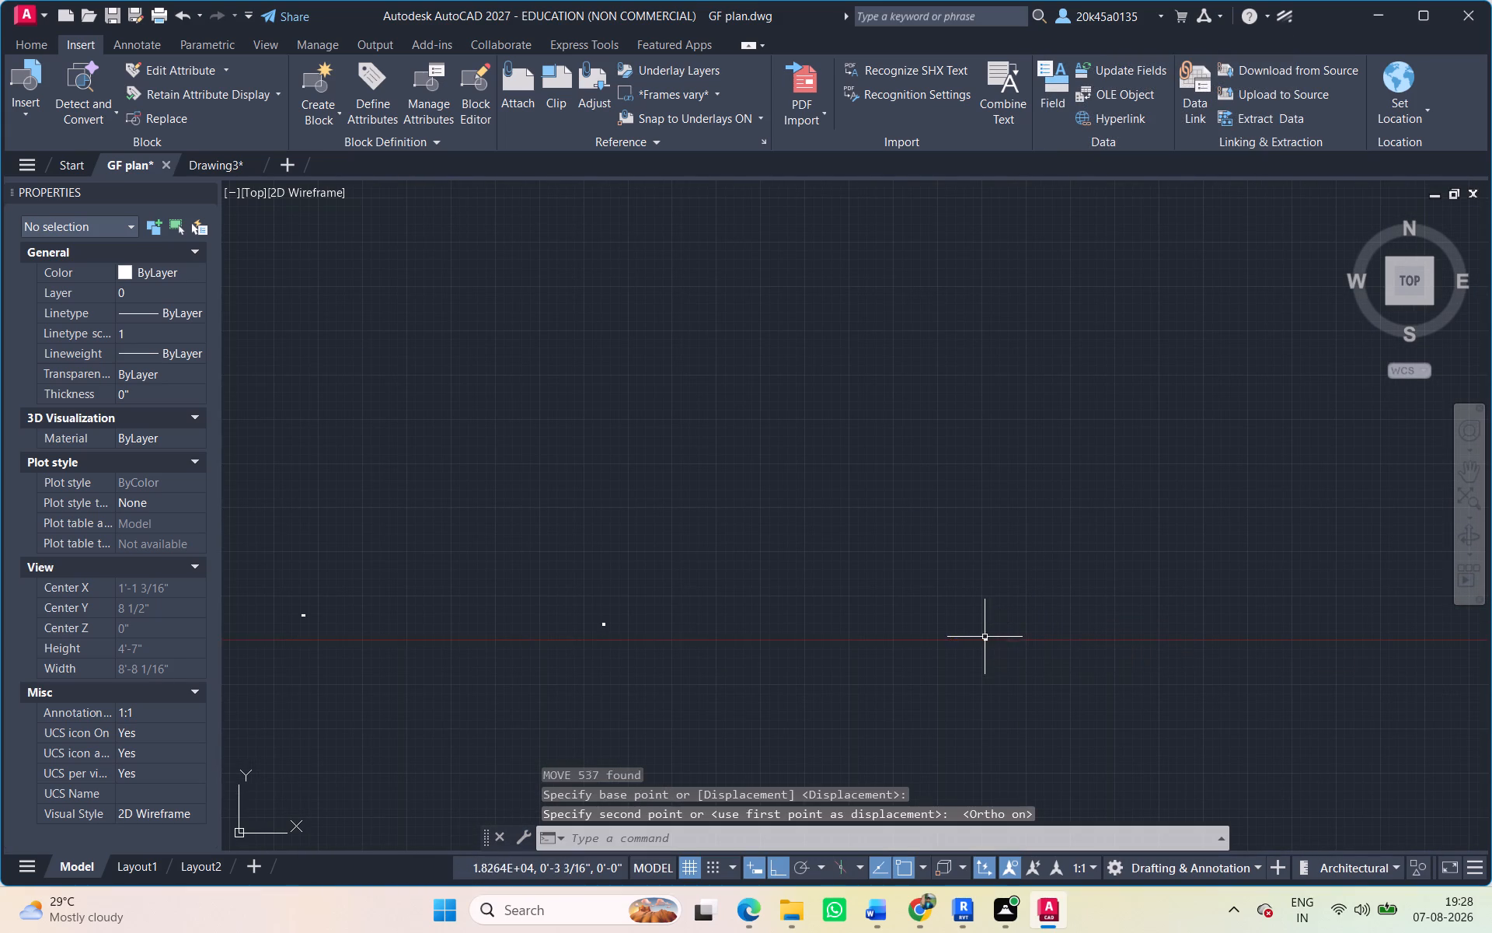
Import page 8 of PROJECT_1 FARM HOUSE_Civil.pdf into the drawing as a block at the origin, at scale 1.
scroll(850, 635, "down", 3)
middle_click_drag(843, 639, 1491, 549)
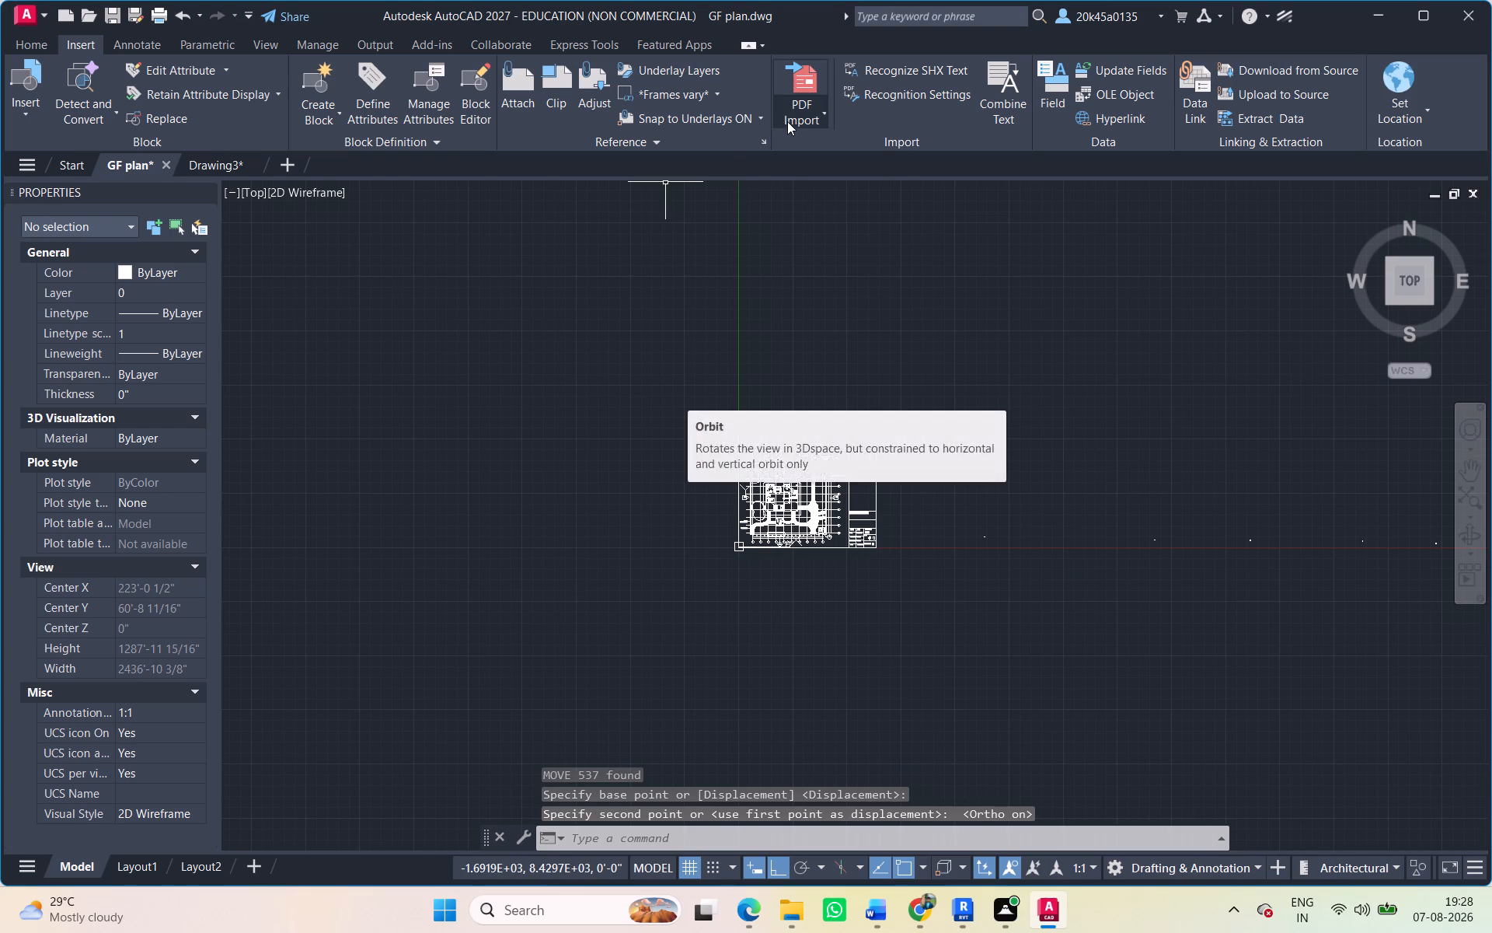
left_click(794, 116)
left_click(828, 146)
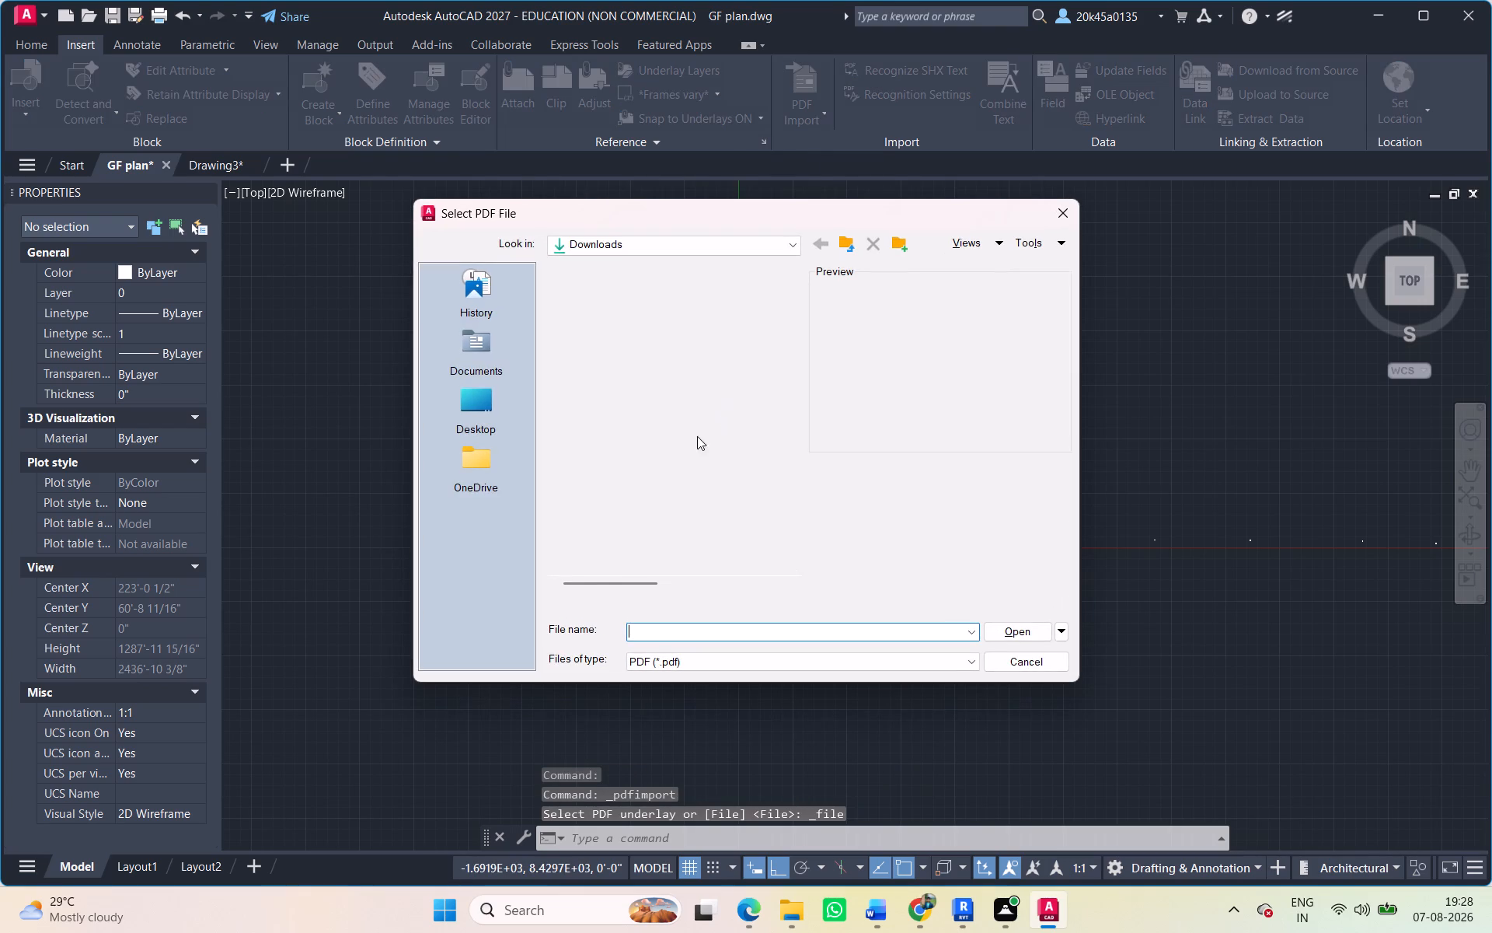
left_click(592, 350)
left_click(1002, 631)
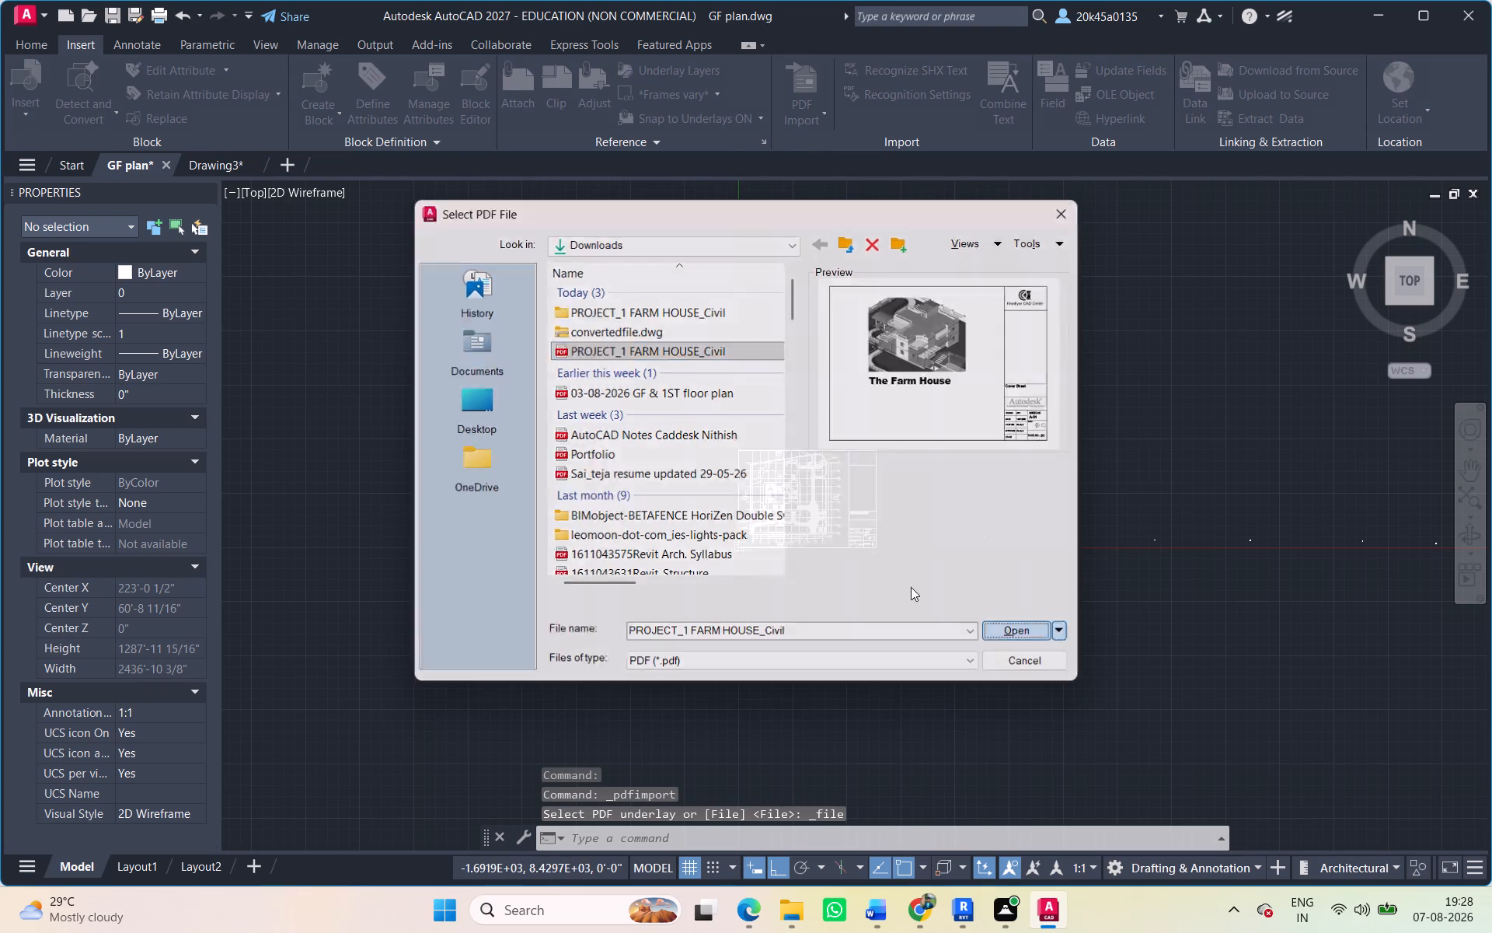
left_click(486, 411)
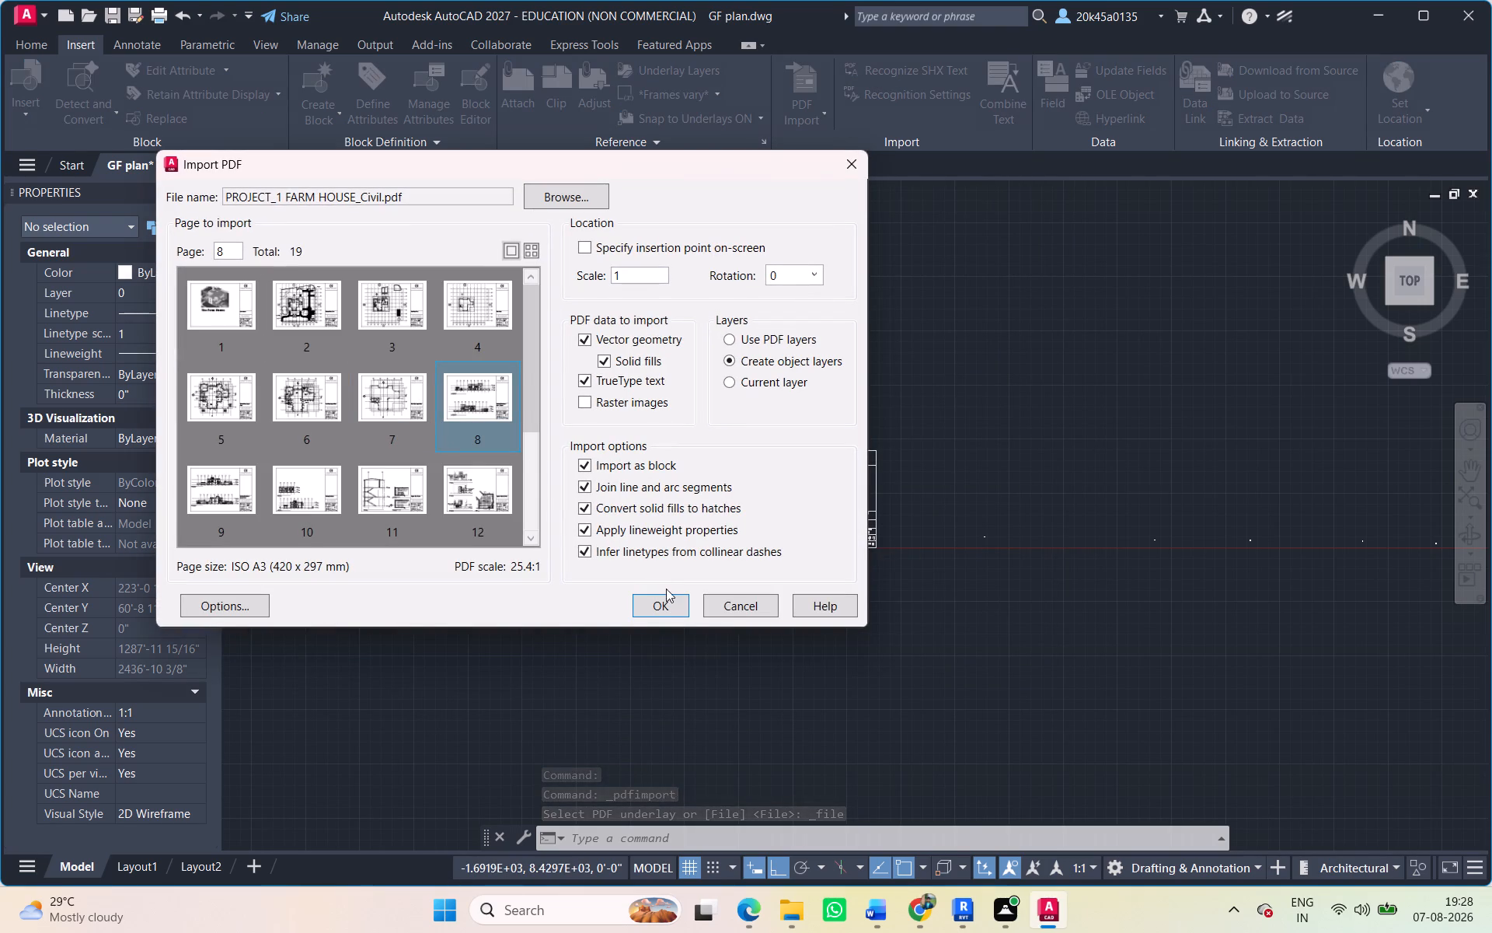
left_click(664, 604)
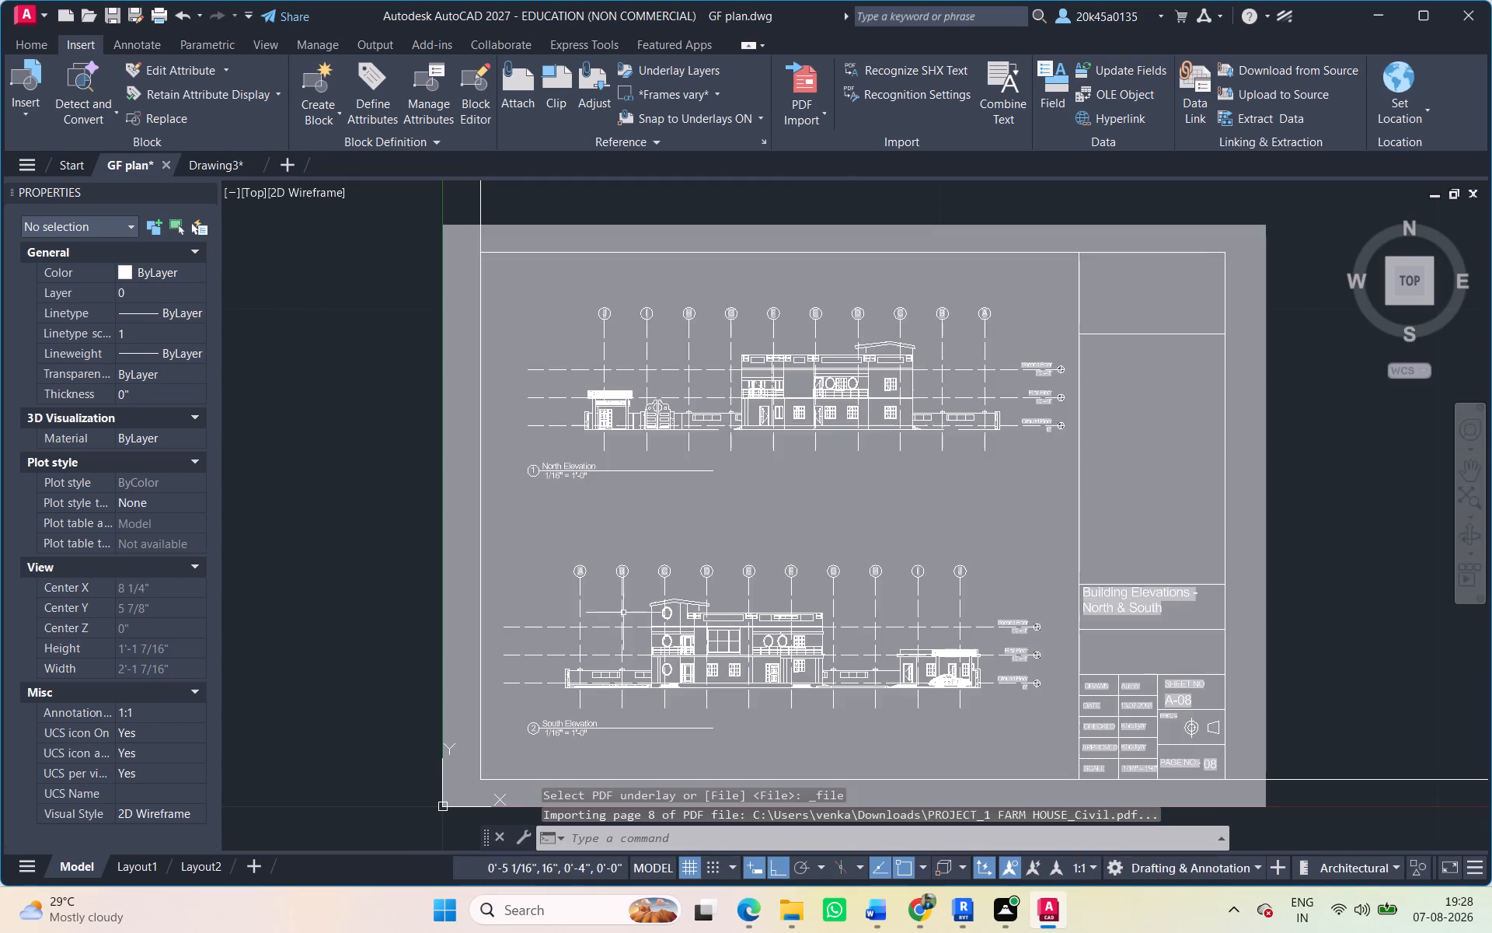
Explode the newly imported page 8 block of north and south elevations into separate objects.
left_click(393, 208)
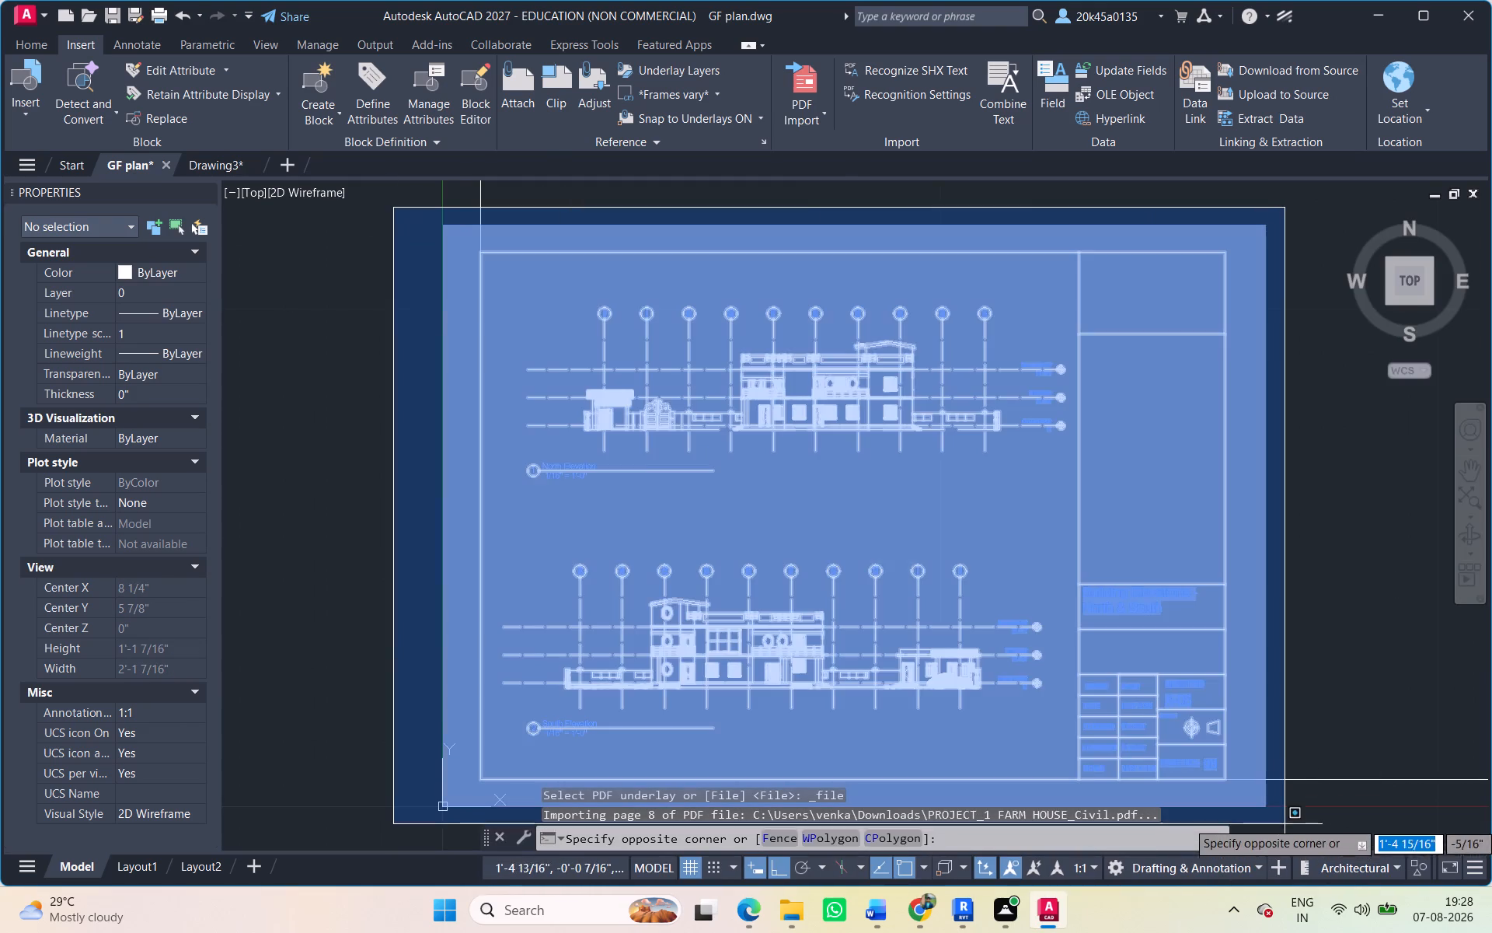
left_click(1296, 817)
type("x")
key("space")
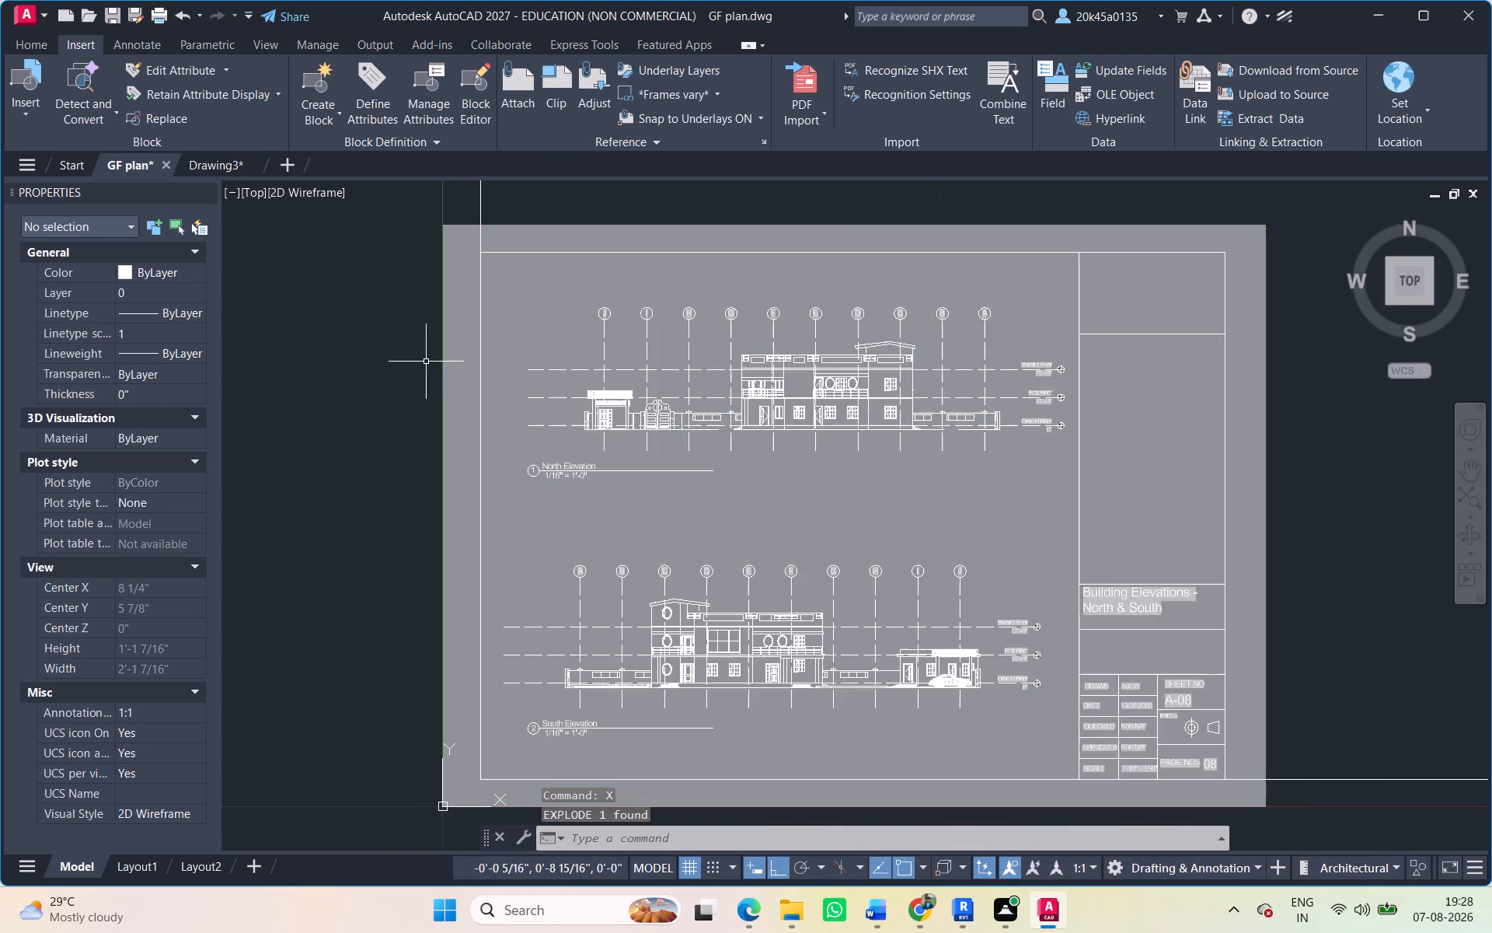
Erase the grey background fill behind the exploded page 8 sheet.
left_click(448, 363)
key("Delete")
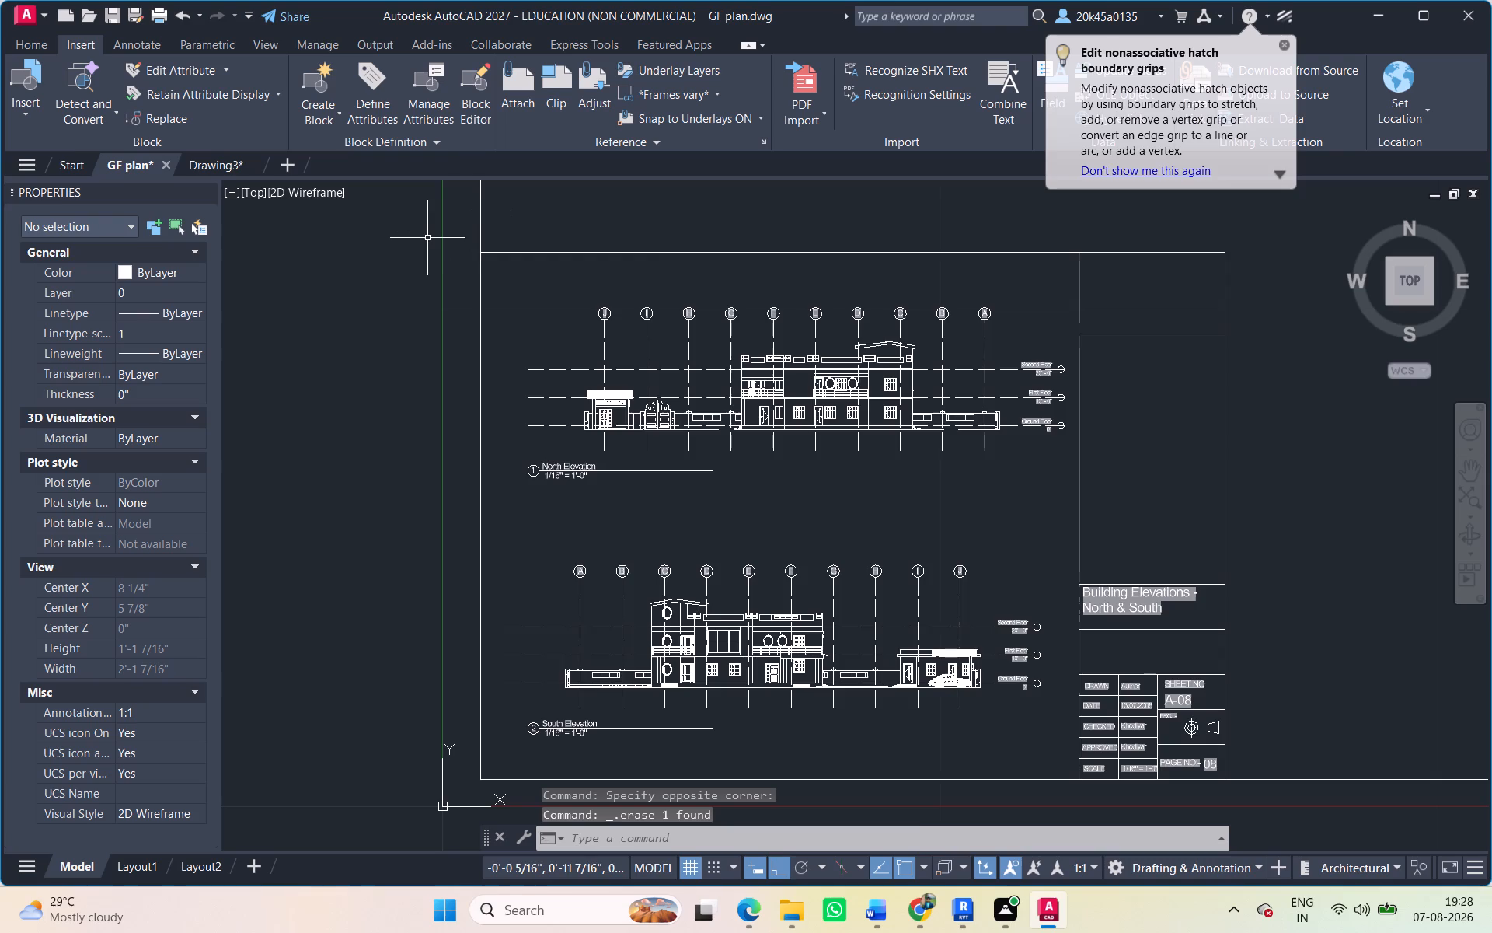
Move all objects of the exploded page 8 sheet about 1628' due east, into empty space beyond the page 7 sheet.
left_click(427, 238)
left_click(1304, 804)
key("m")
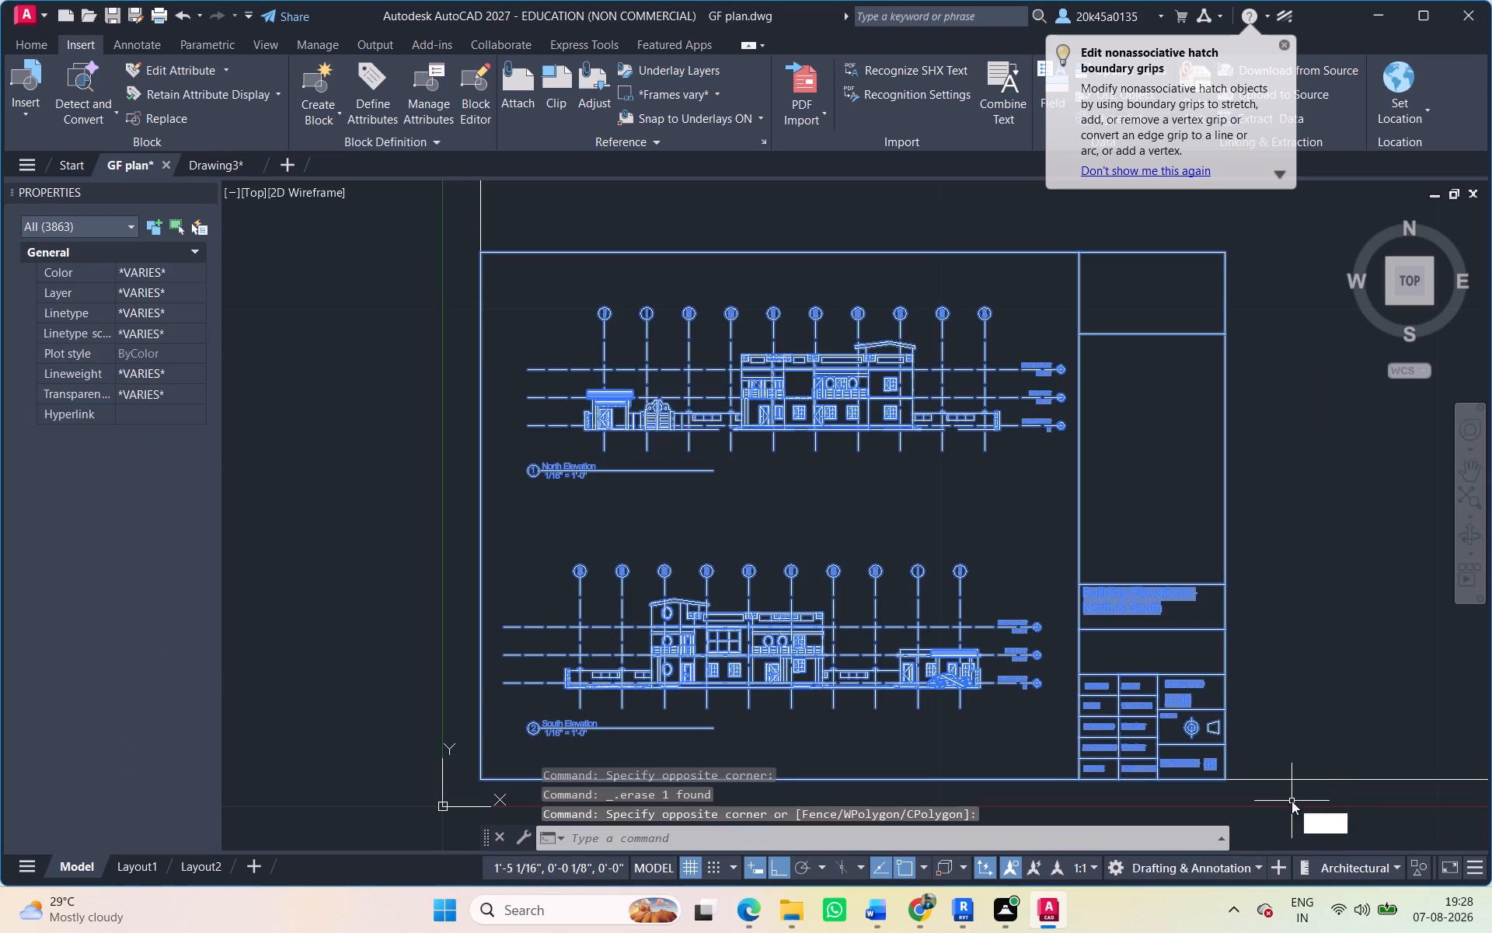
key("space")
left_click(542, 561)
scroll(800, 617, "down", 5)
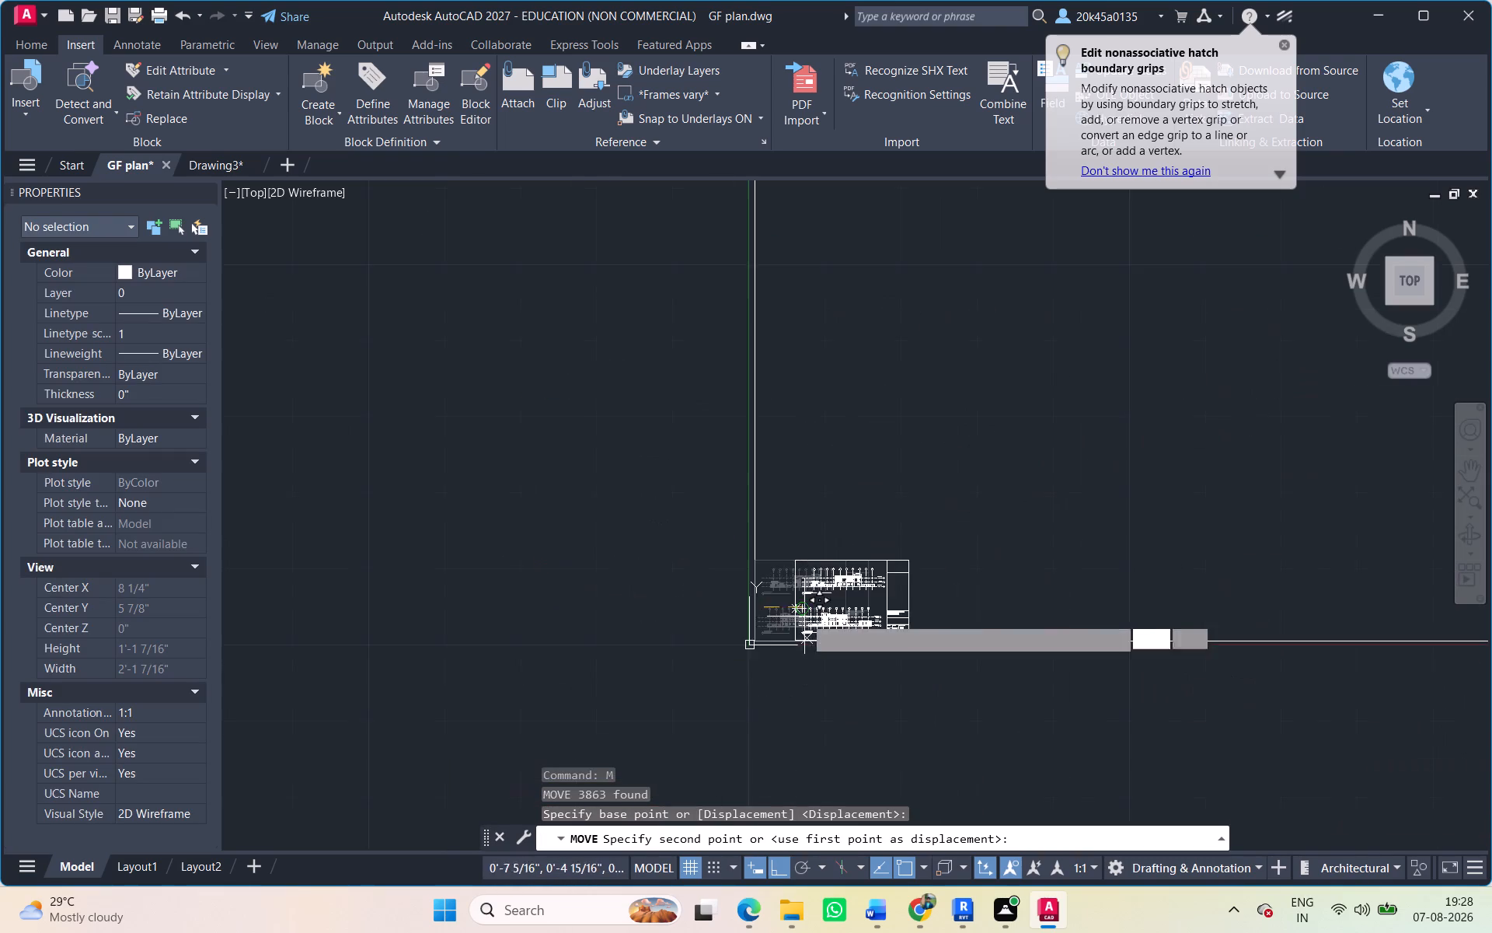
scroll(810, 612, "down", 4)
middle_click_drag(810, 612, 37, 561)
scroll(776, 564, "down", 9)
middle_click_drag(956, 568, 451, 568)
middle_click_drag(1109, 573, 800, 573)
scroll(919, 554, "up", 4)
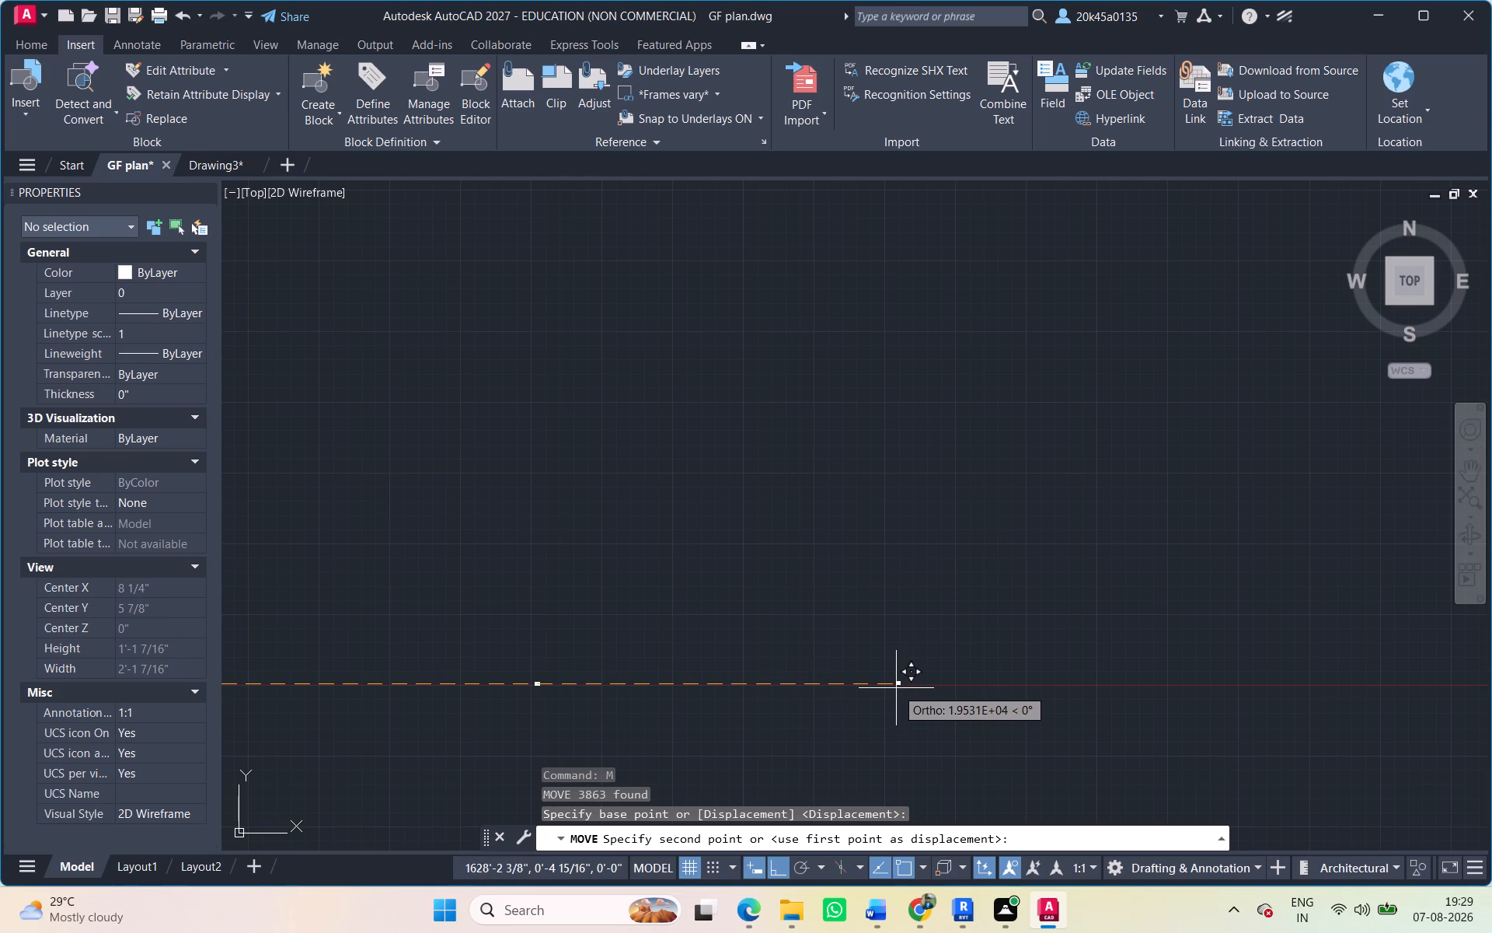
left_click(899, 687)
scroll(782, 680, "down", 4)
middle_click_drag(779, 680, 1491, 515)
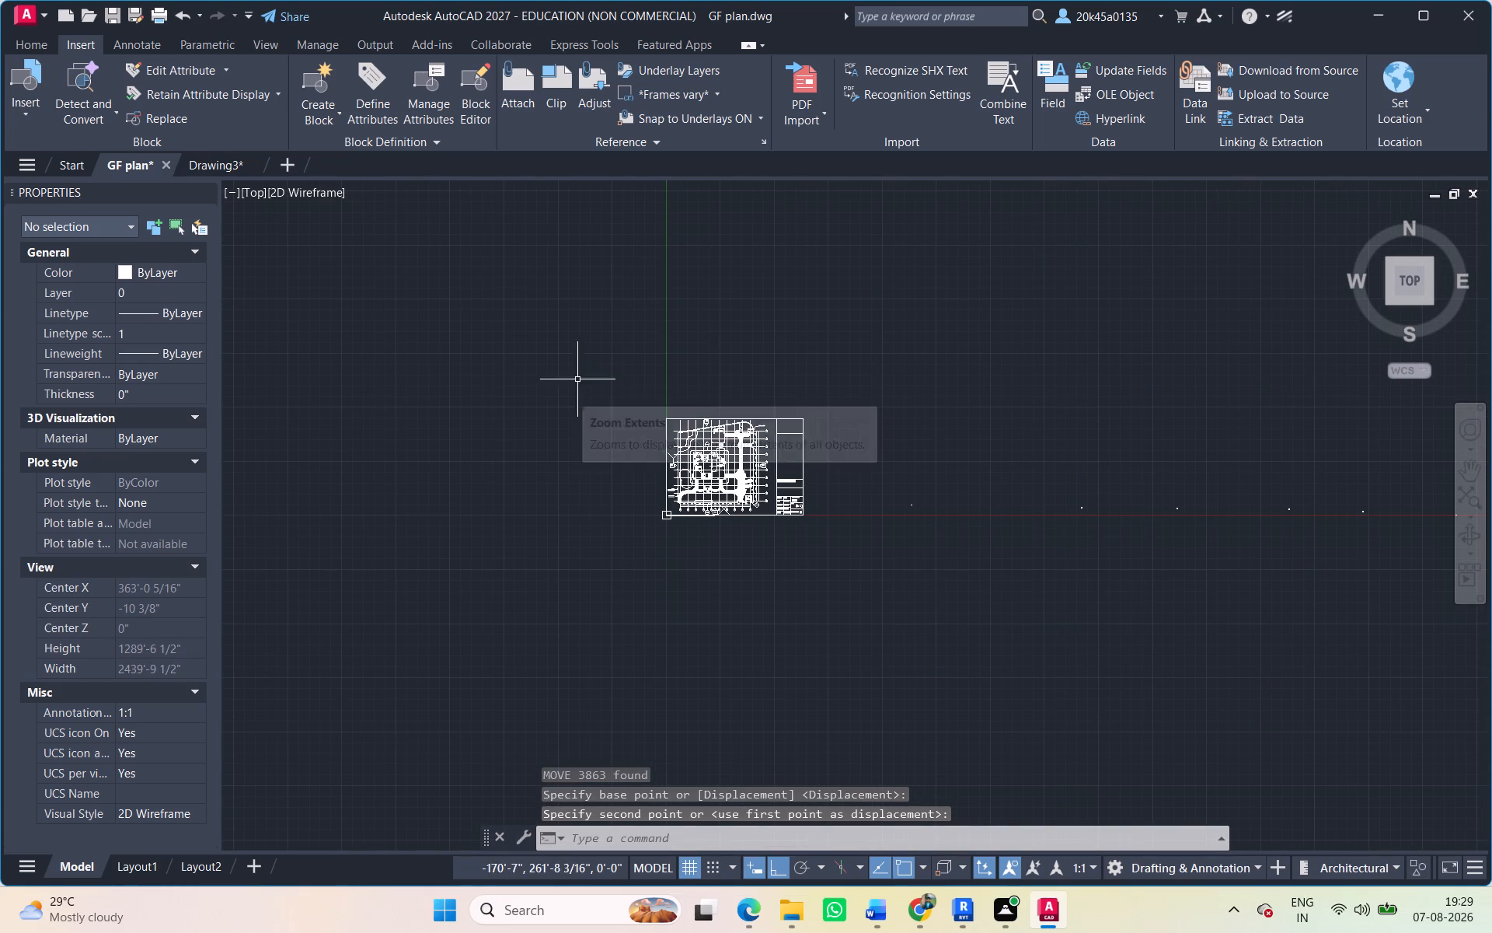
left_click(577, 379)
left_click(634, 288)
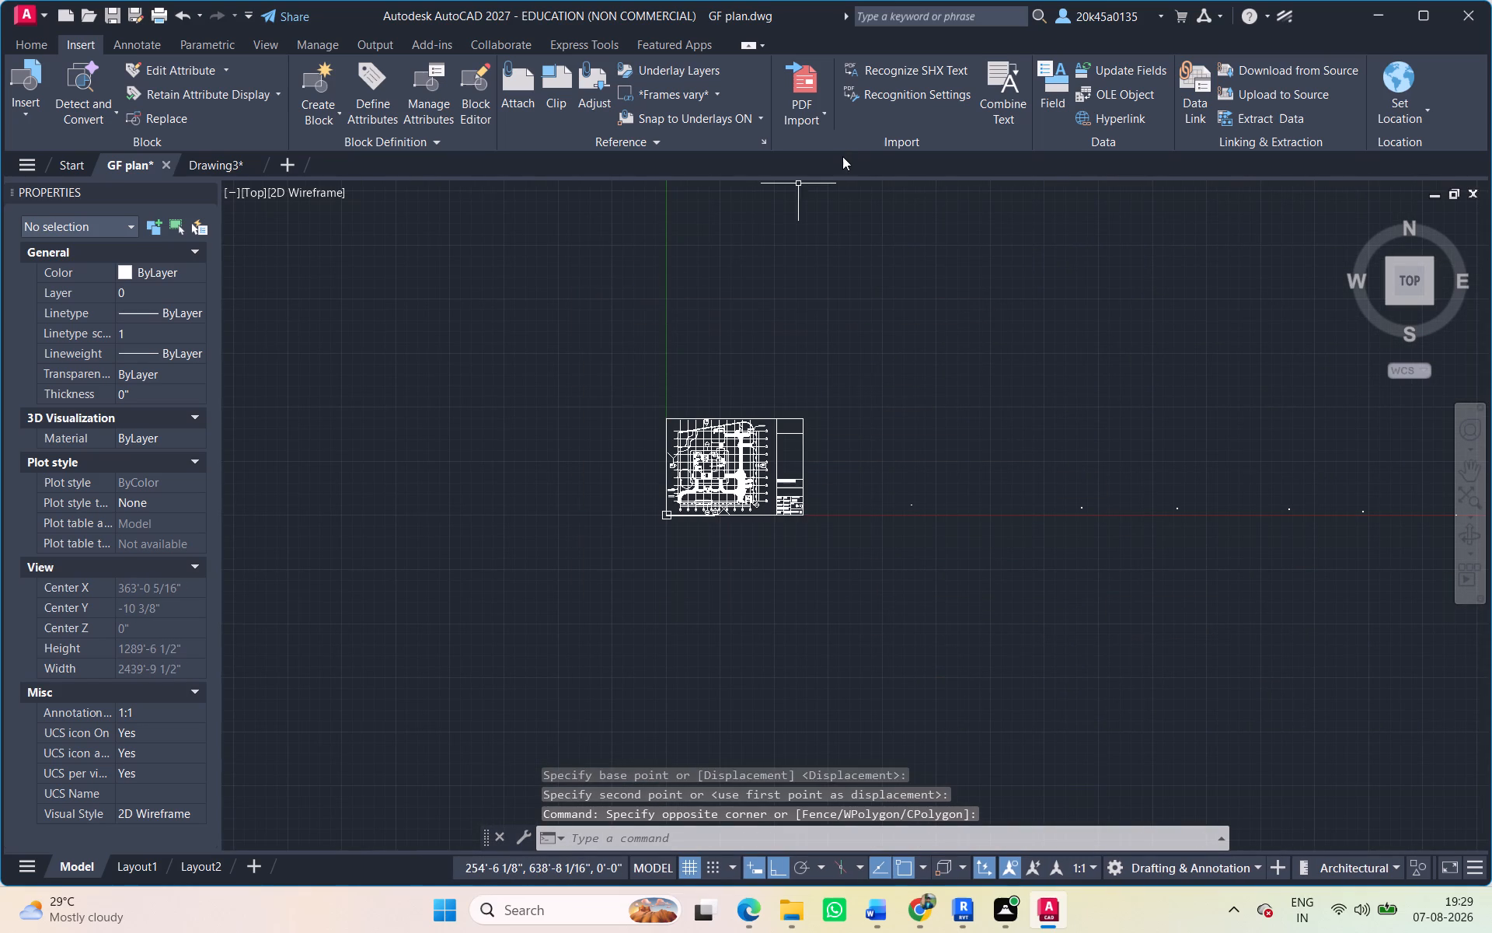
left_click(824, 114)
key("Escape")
Import page 9 of PROJECT_1 FARM HOUSE_Civil.pdf into the drawing as a block at the origin, at scale 1.
scroll(880, 397, "down", 1)
middle_click_drag(880, 397, 566, 400)
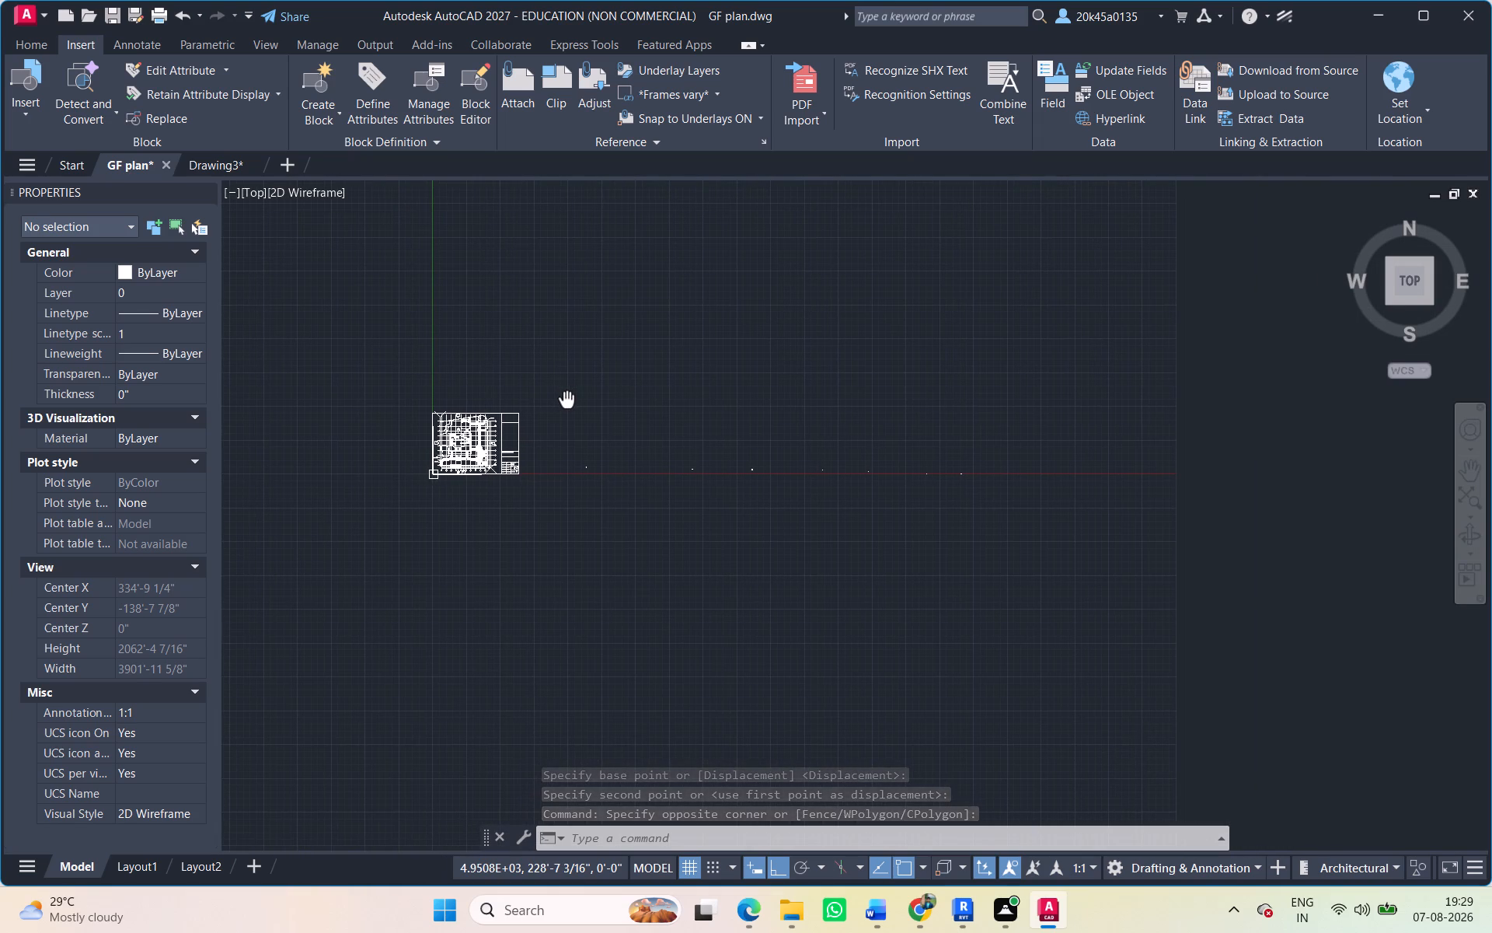
middle_click_drag(566, 400, 800, 463)
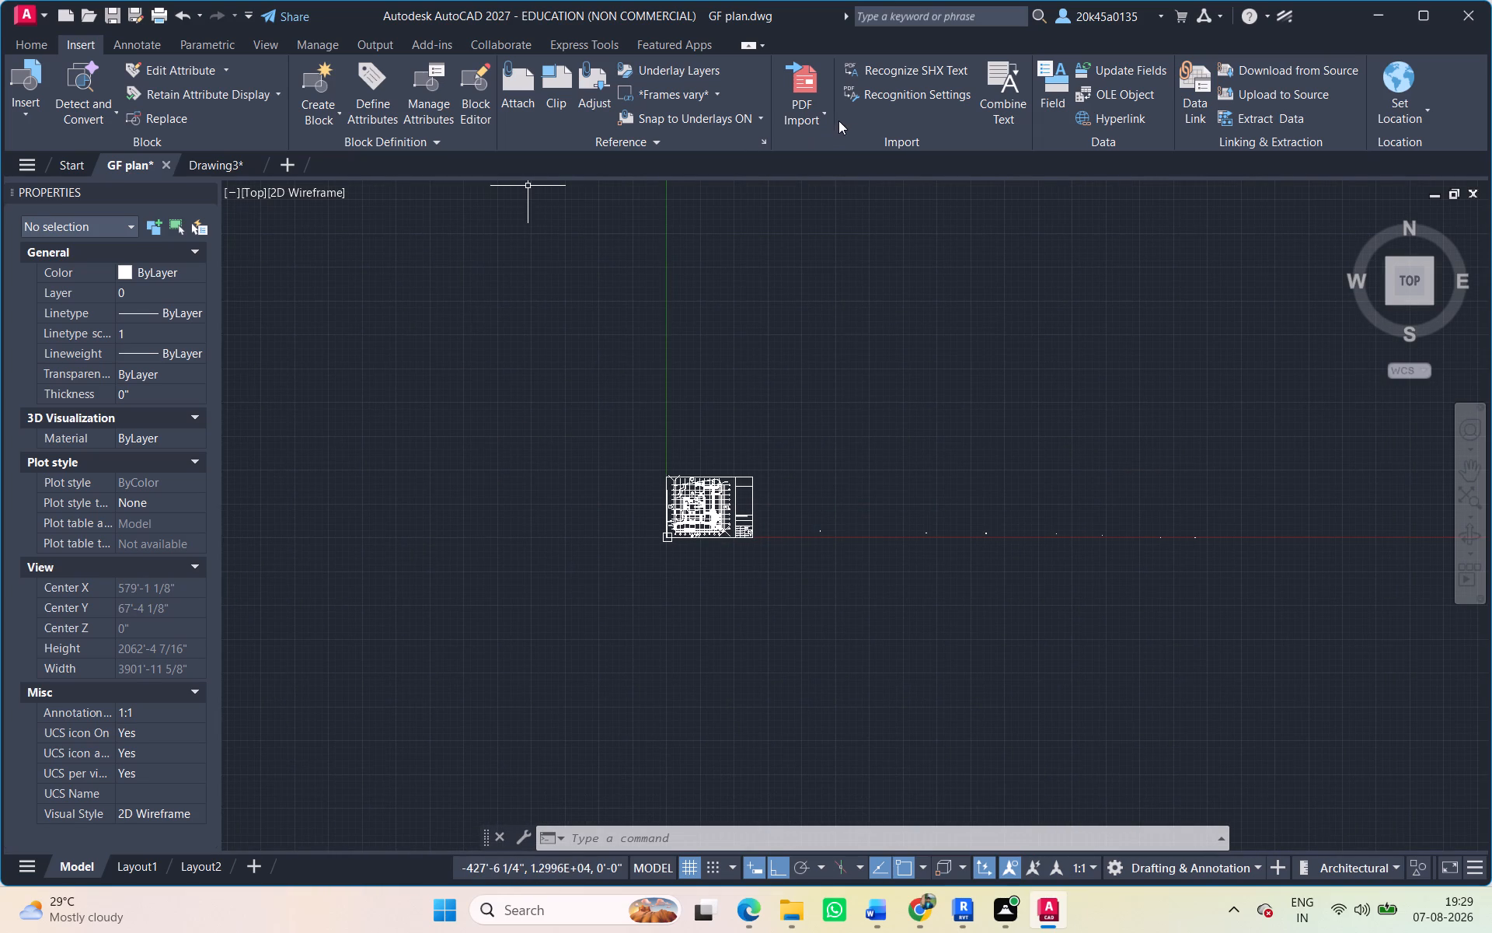
left_click(838, 121)
left_click(826, 113)
left_click(821, 148)
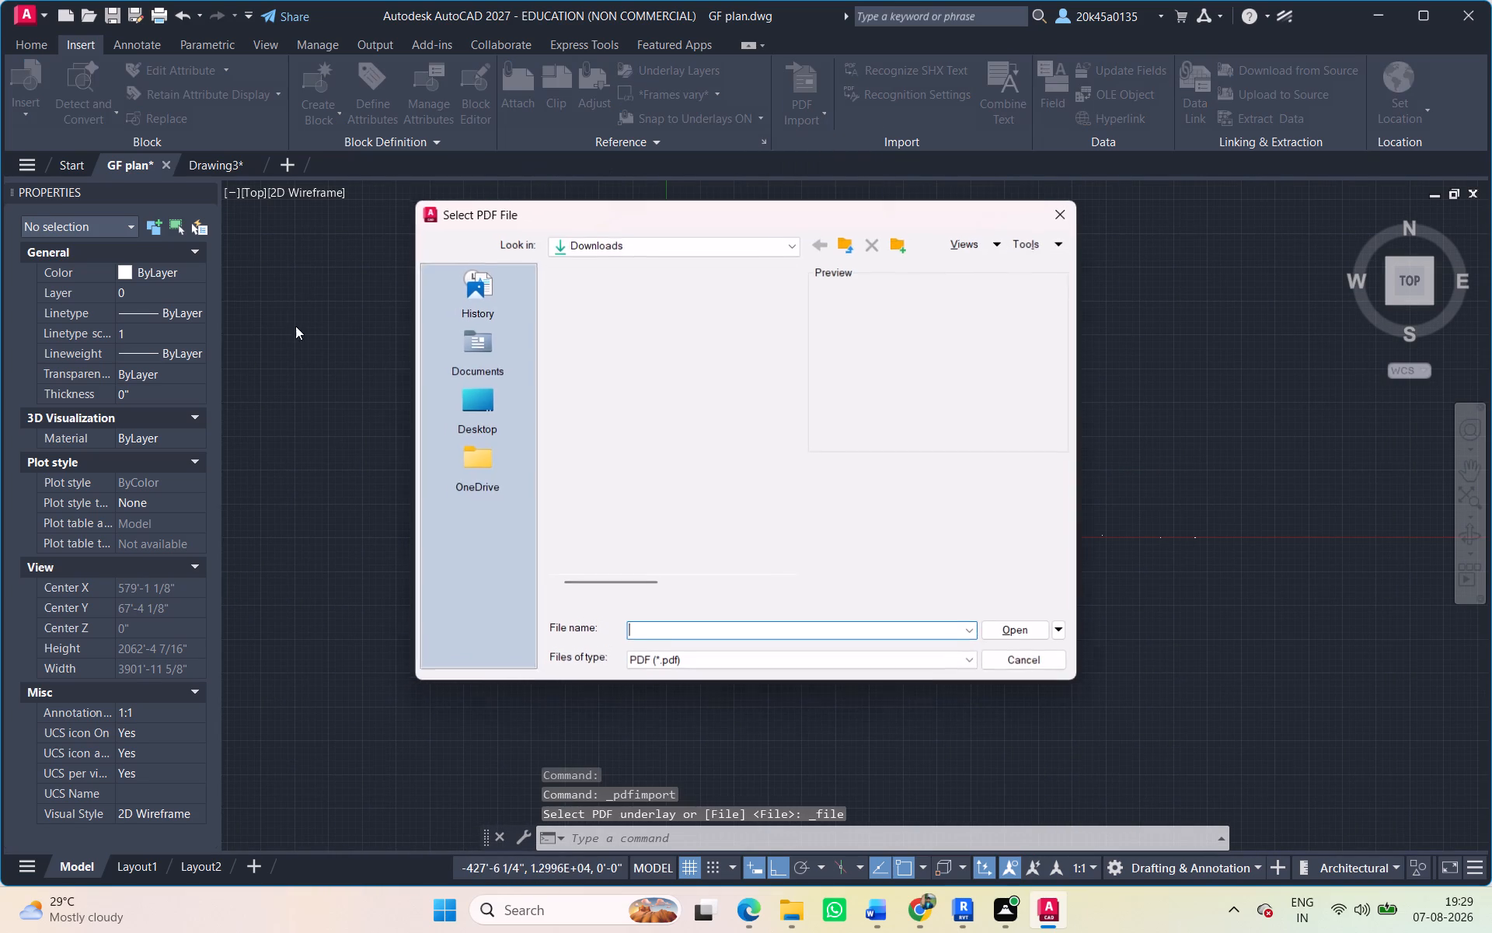
left_click(613, 346)
left_click(1006, 627)
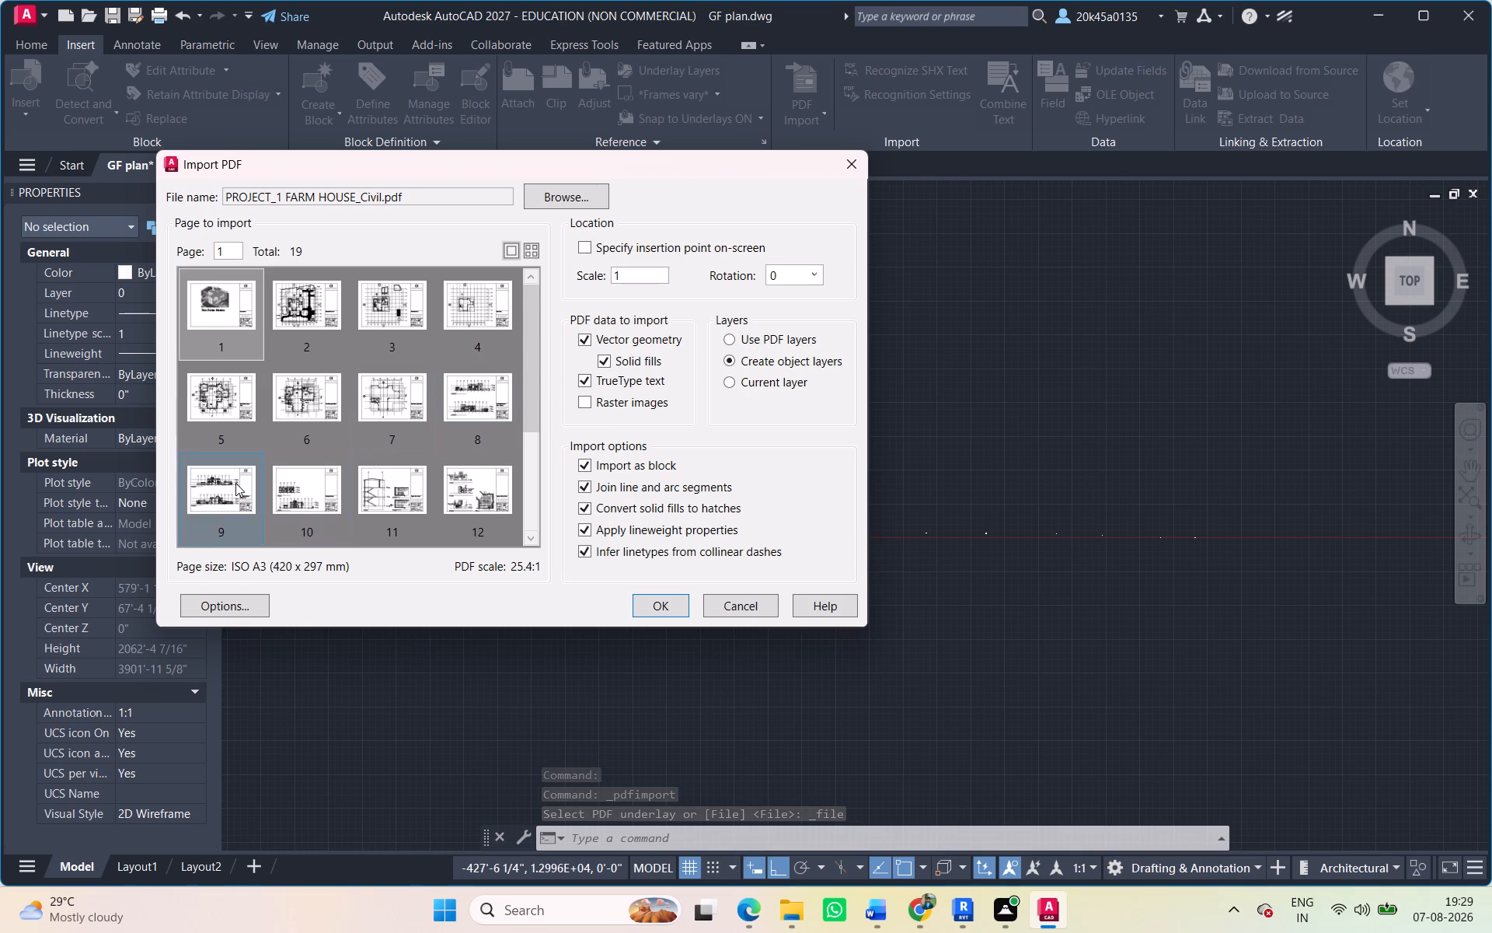
left_click(235, 483)
left_click(670, 603)
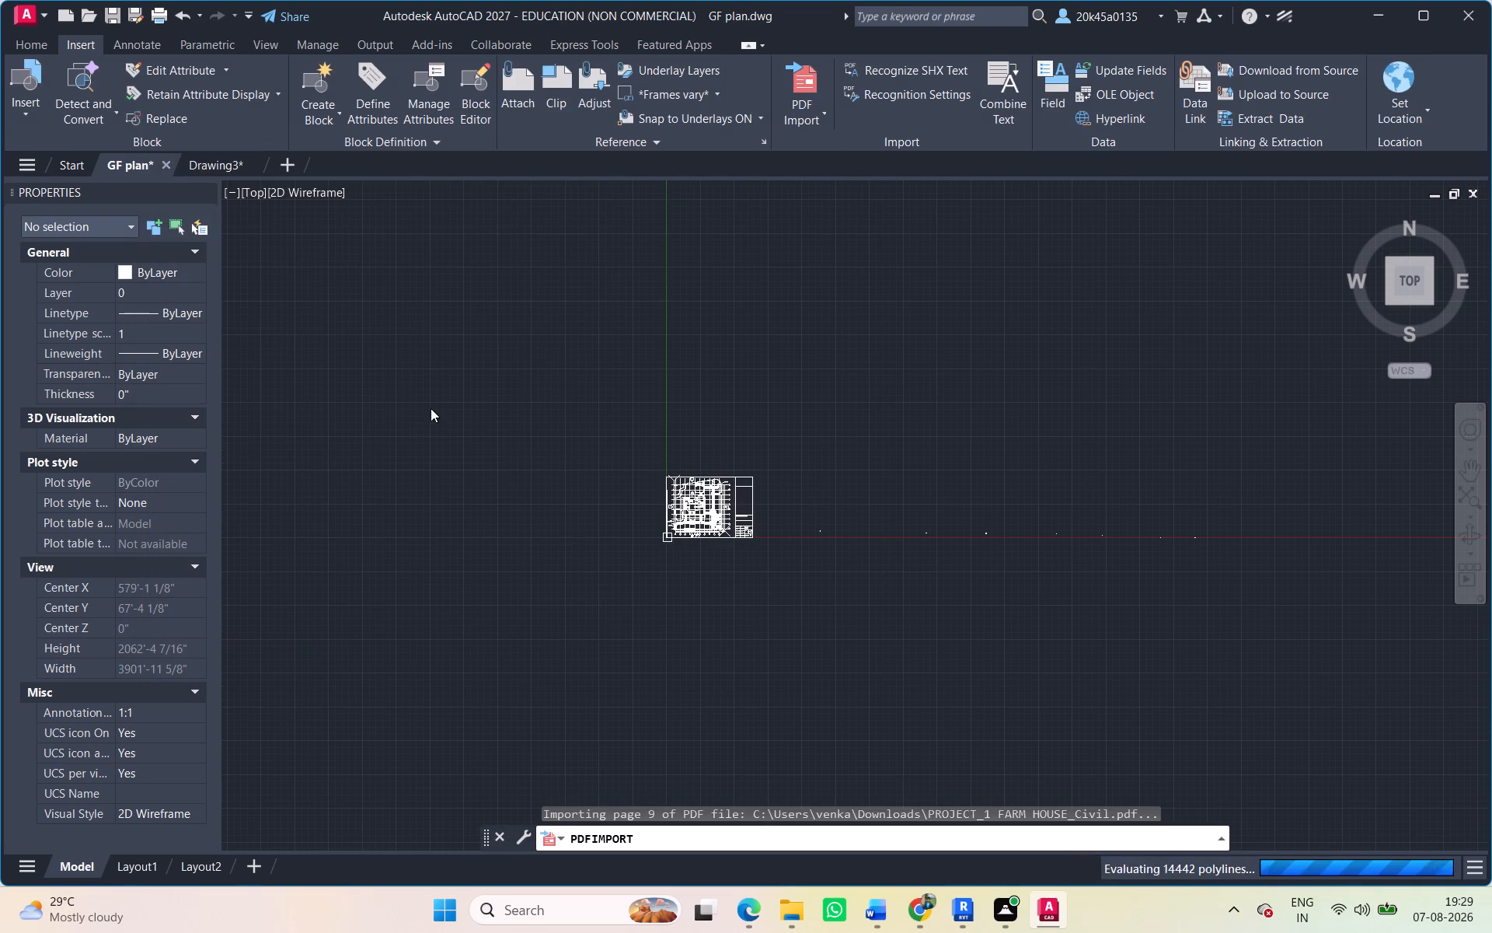
Explode the newly imported page 9 block of east and west elevations into separate objects.
left_click(371, 197)
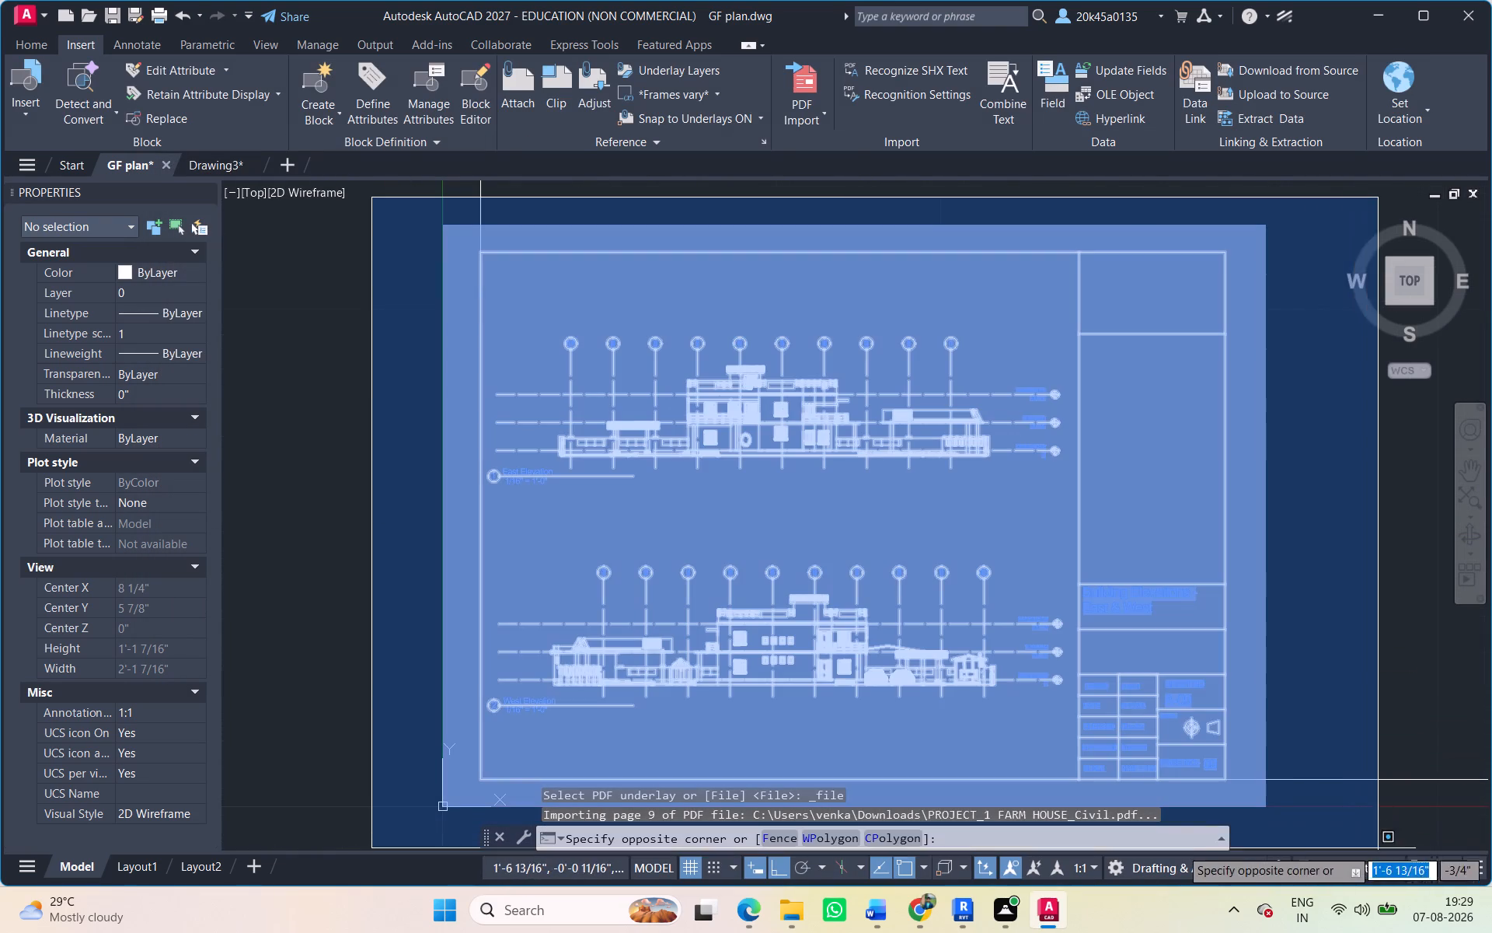
left_click(1344, 836)
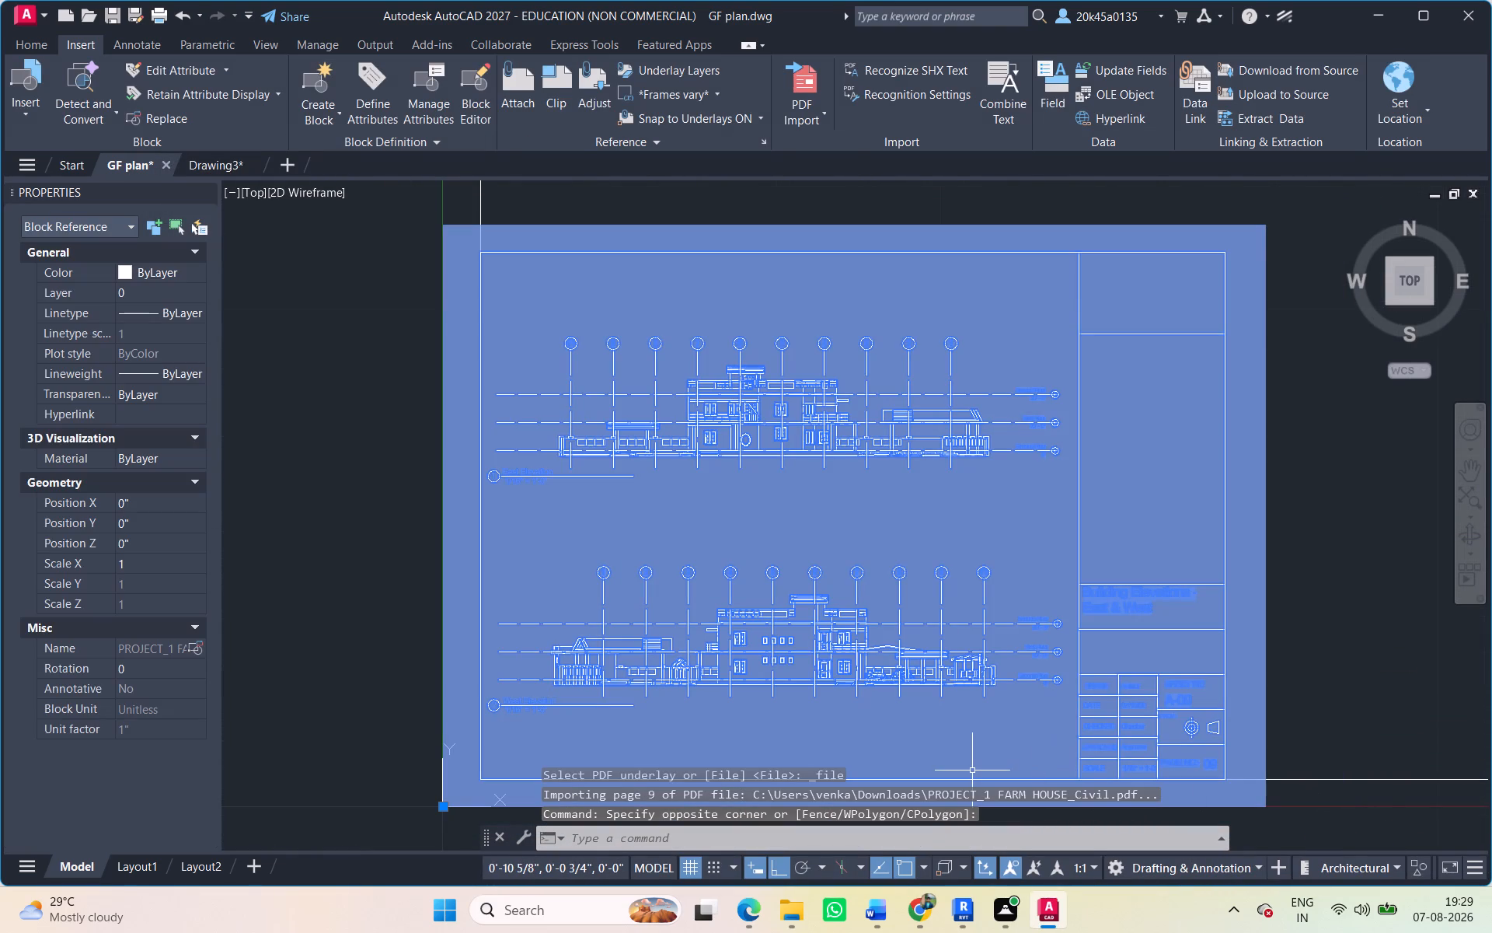
type("x")
key("space")
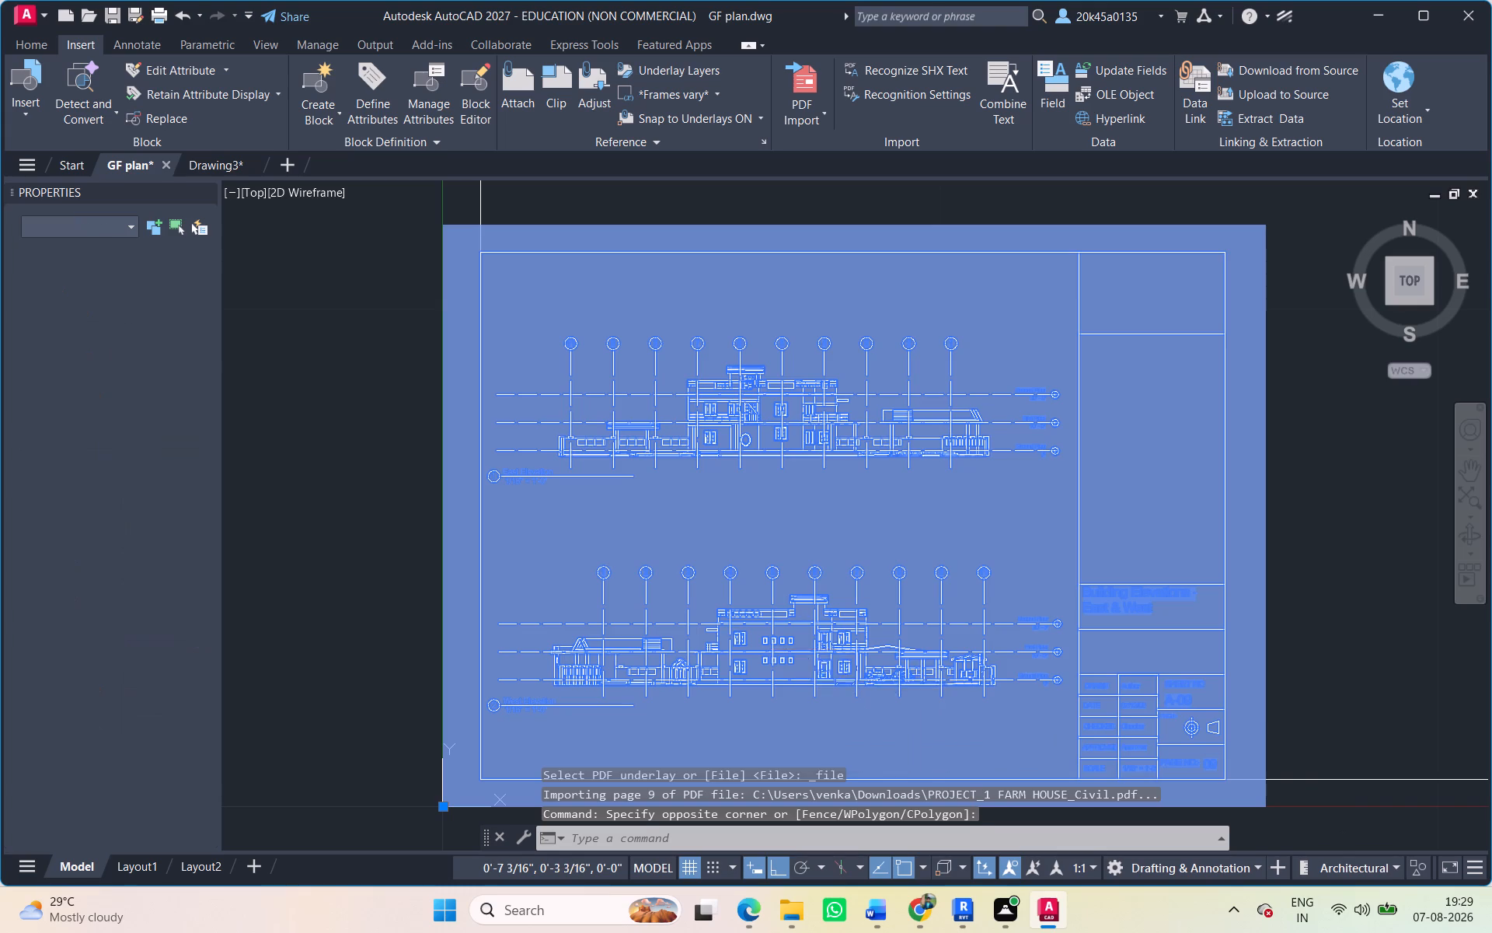
Erase the grey background fill behind the exploded page 9 sheet.
left_click(445, 361)
key("space")
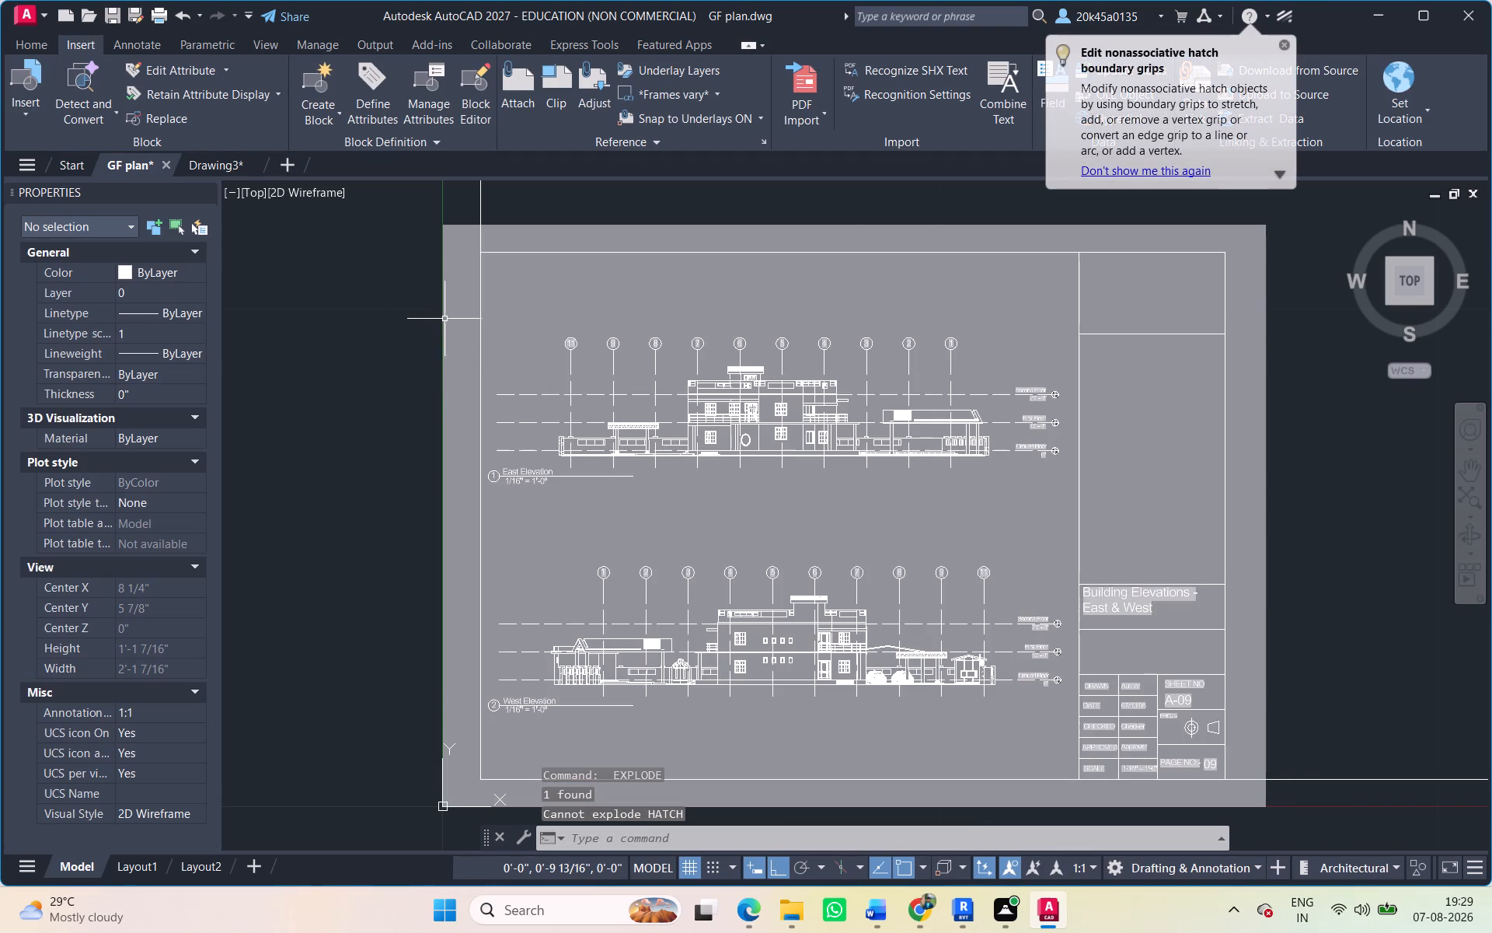
left_click(446, 319)
key("Delete")
Move all objects of the exploded page 9 sheet about 1728' due east, into empty space beyond the page 8 sheet.
left_click(424, 204)
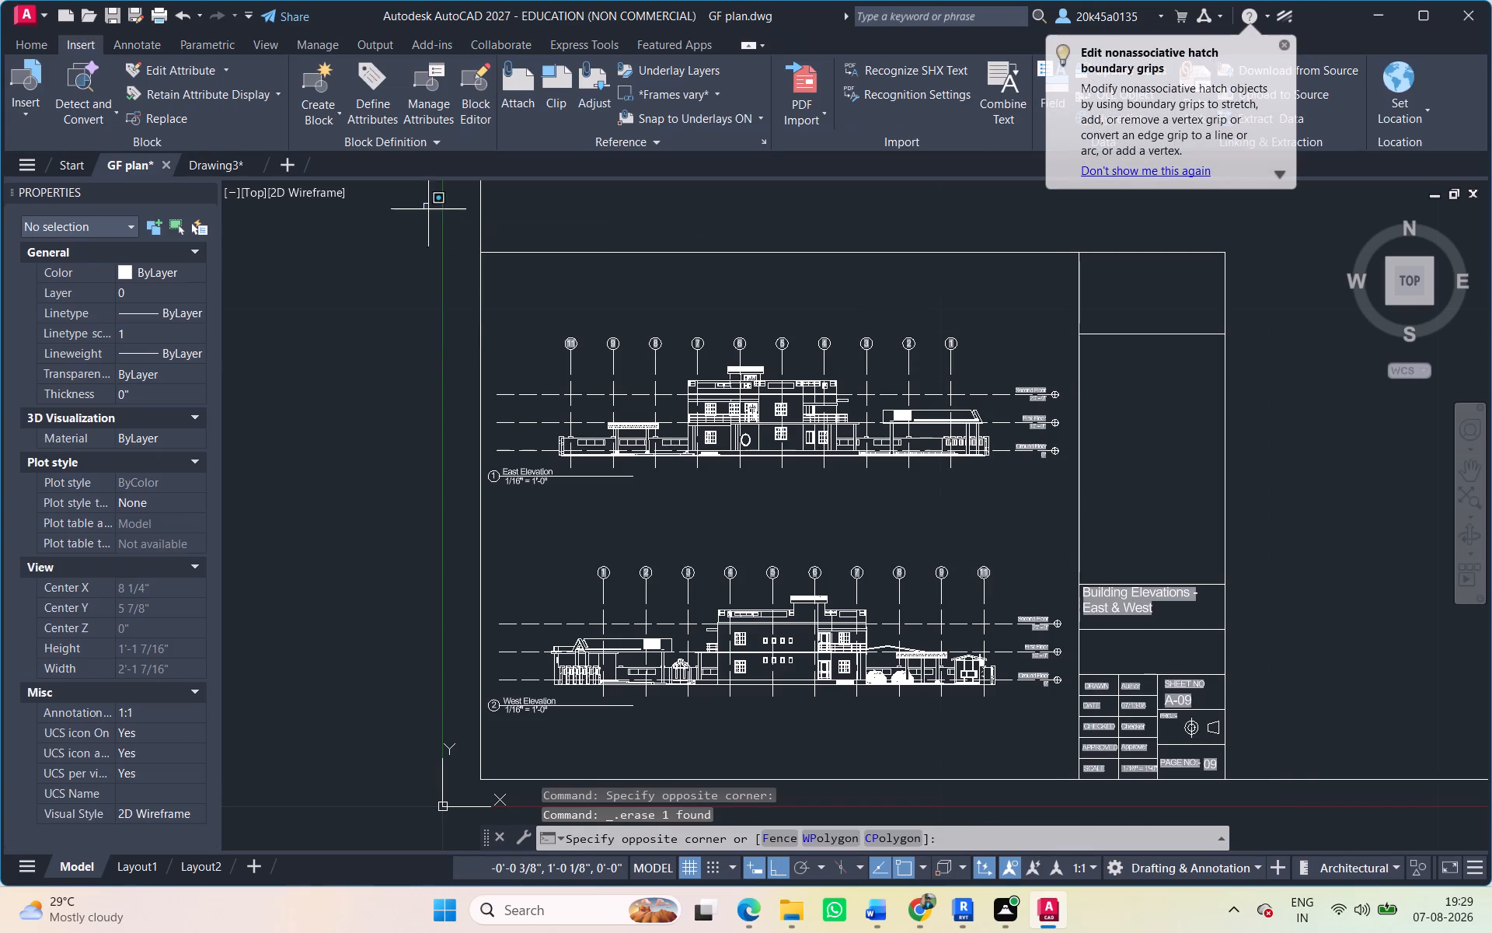
left_click(1320, 812)
key("m")
key("space")
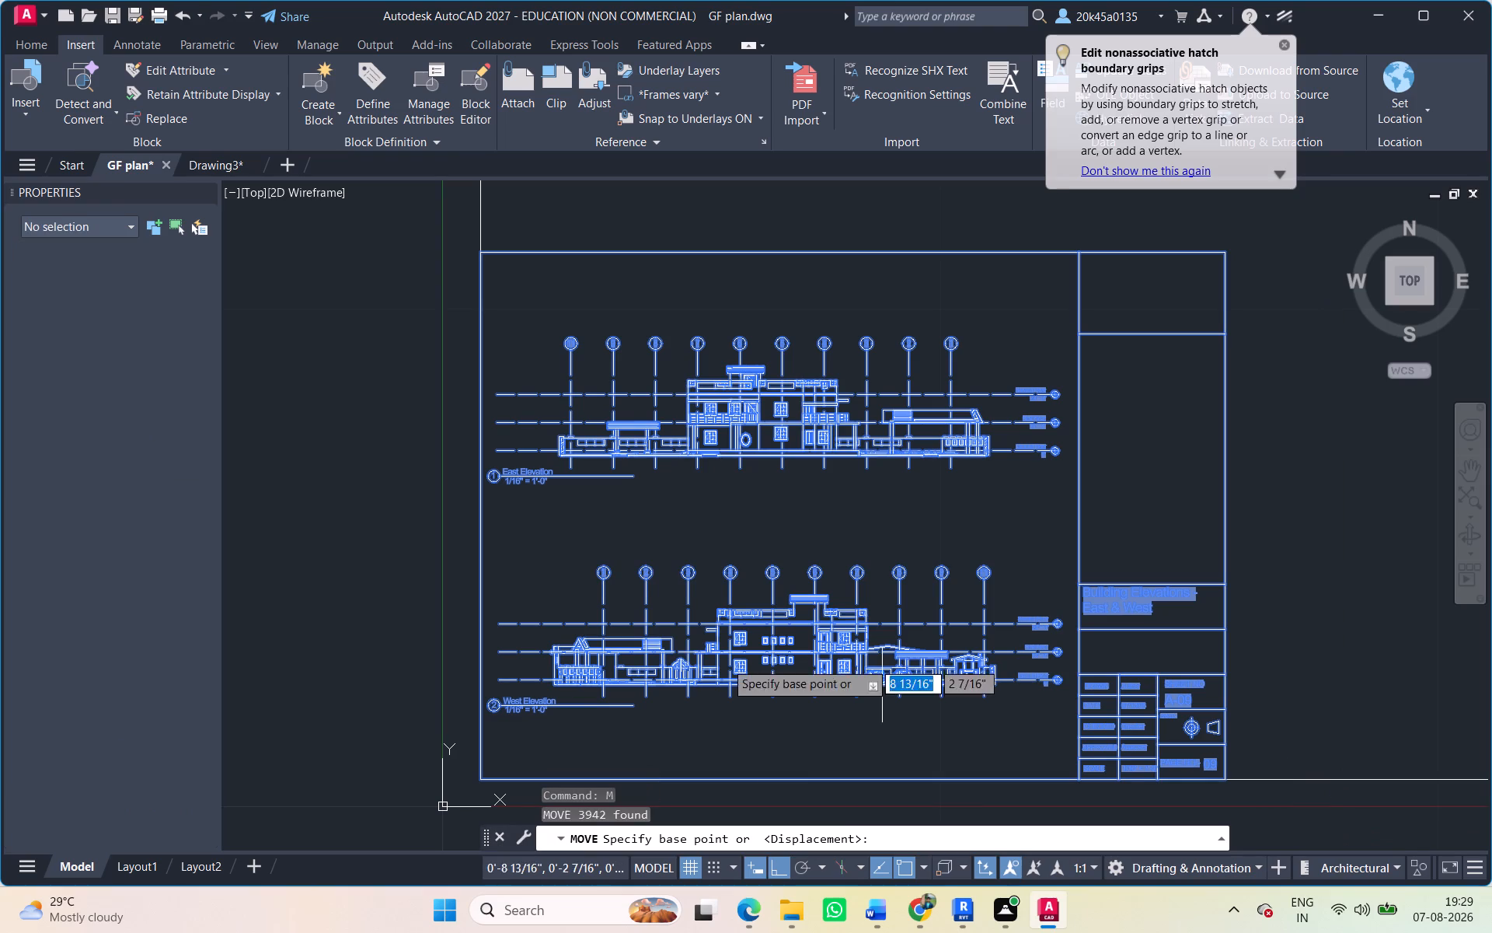
left_click(532, 543)
scroll(1009, 587, "down", 14)
middle_click_drag(1018, 586, 209, 571)
scroll(834, 610, "down", 3)
middle_click_drag(927, 612, 79, 569)
middle_click_drag(1201, 575, 929, 575)
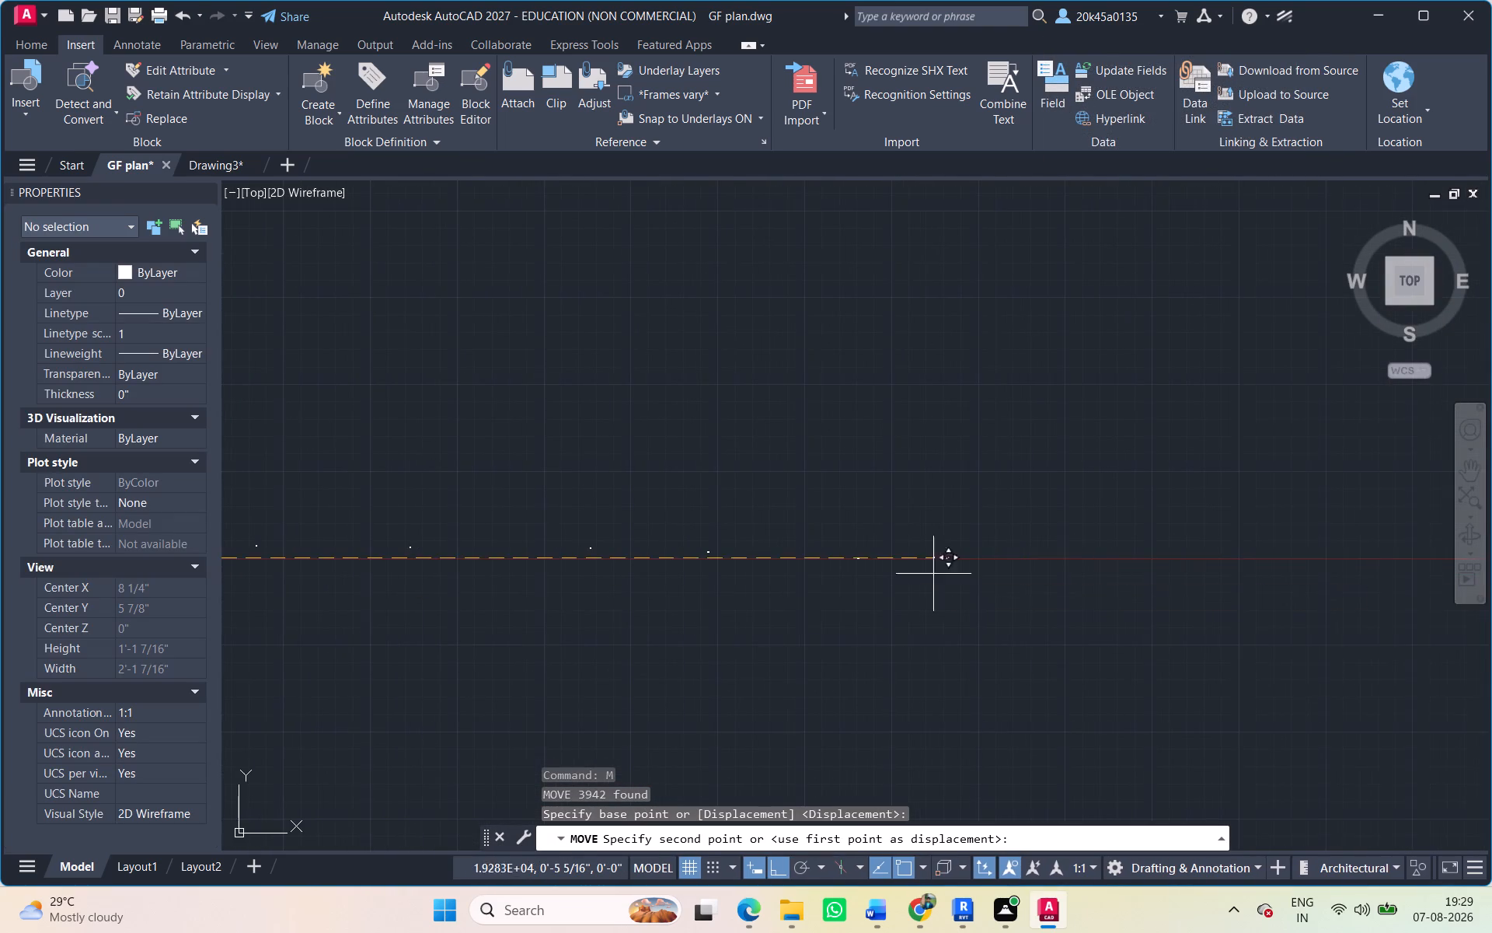
scroll(1060, 554, "up", 4)
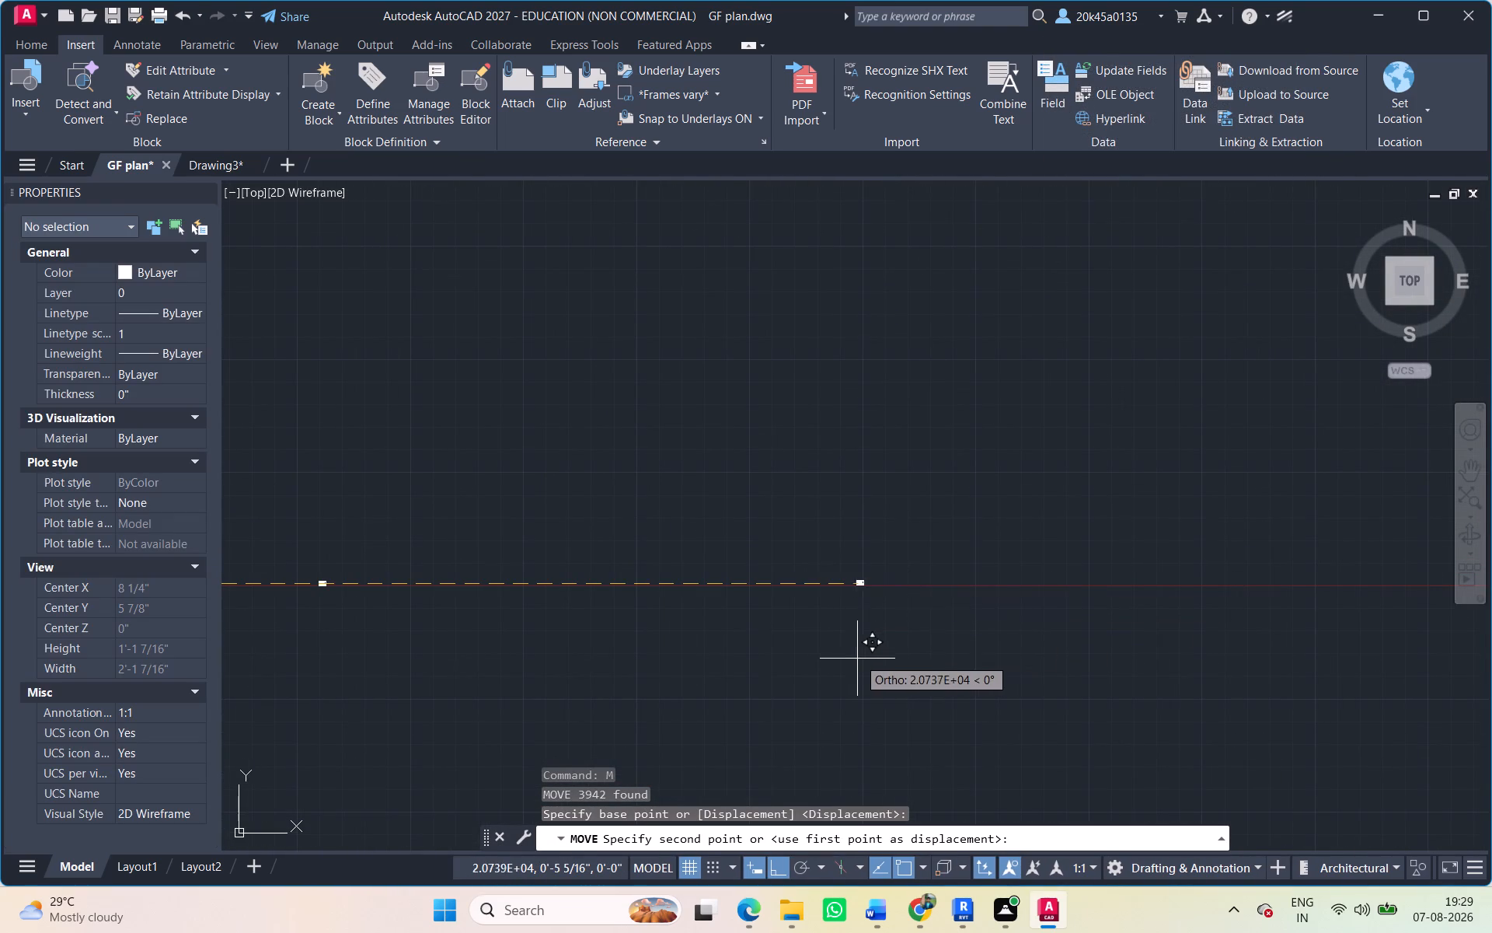
scroll(855, 659, "down", 1)
middle_click_drag(854, 659, 968, 629)
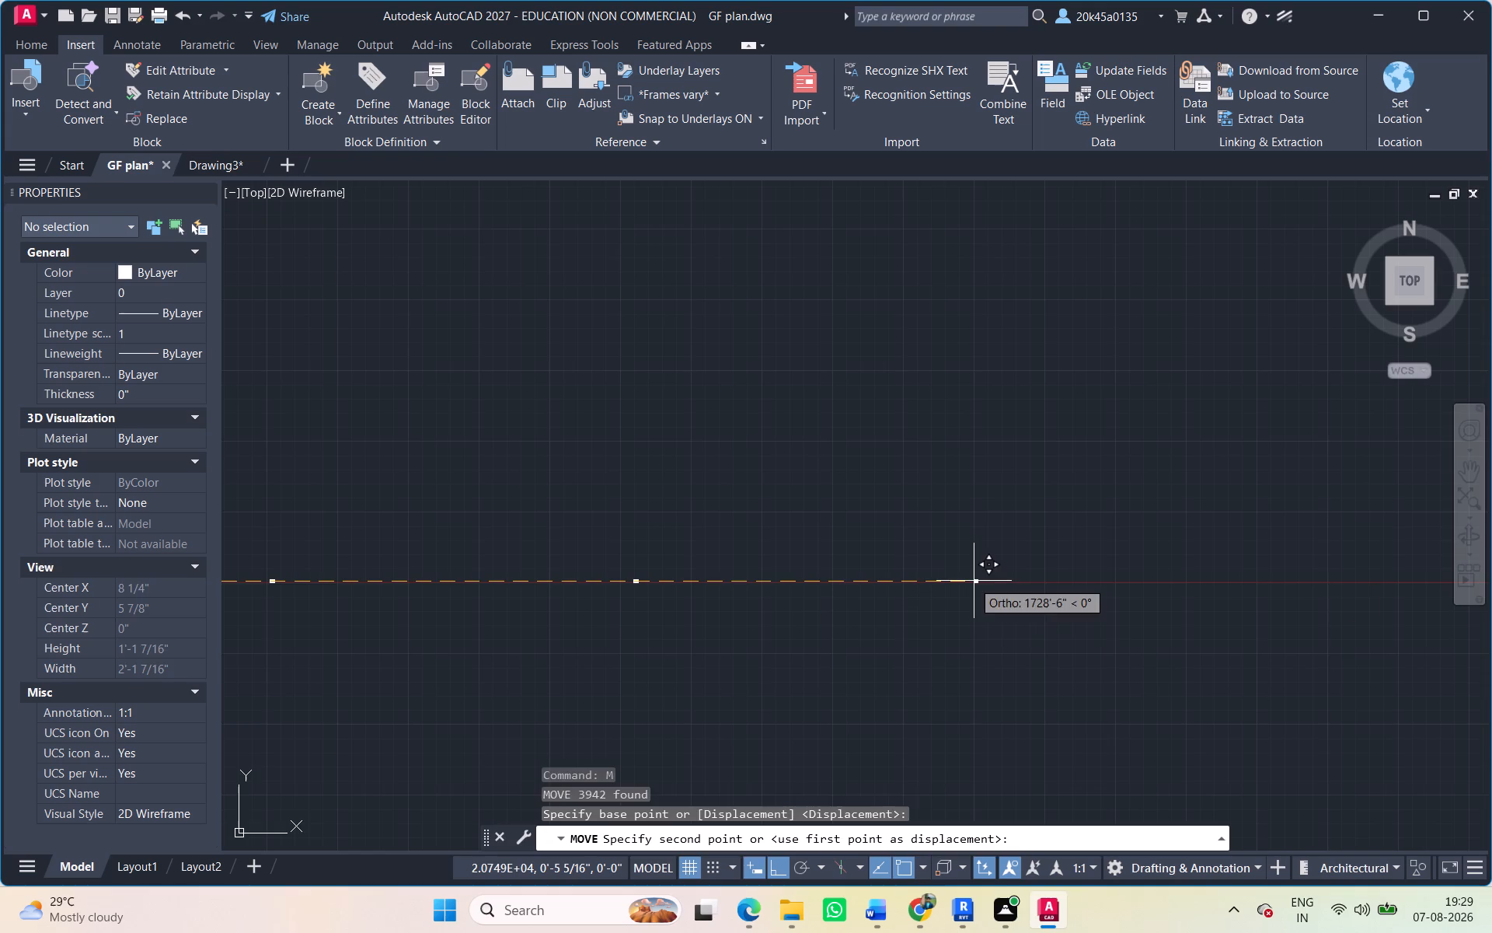
left_click(974, 581)
Import page 10 of PROJECT_1 FARM HOUSE_Civil.pdf into the drawing as a block at the origin, at scale 1.
scroll(974, 581, "down", 3)
middle_click_drag(971, 585, 1404, 530)
scroll(1018, 588, "down", 3)
middle_click_drag(1018, 588, 1340, 559)
scroll(1163, 519, "up", 2)
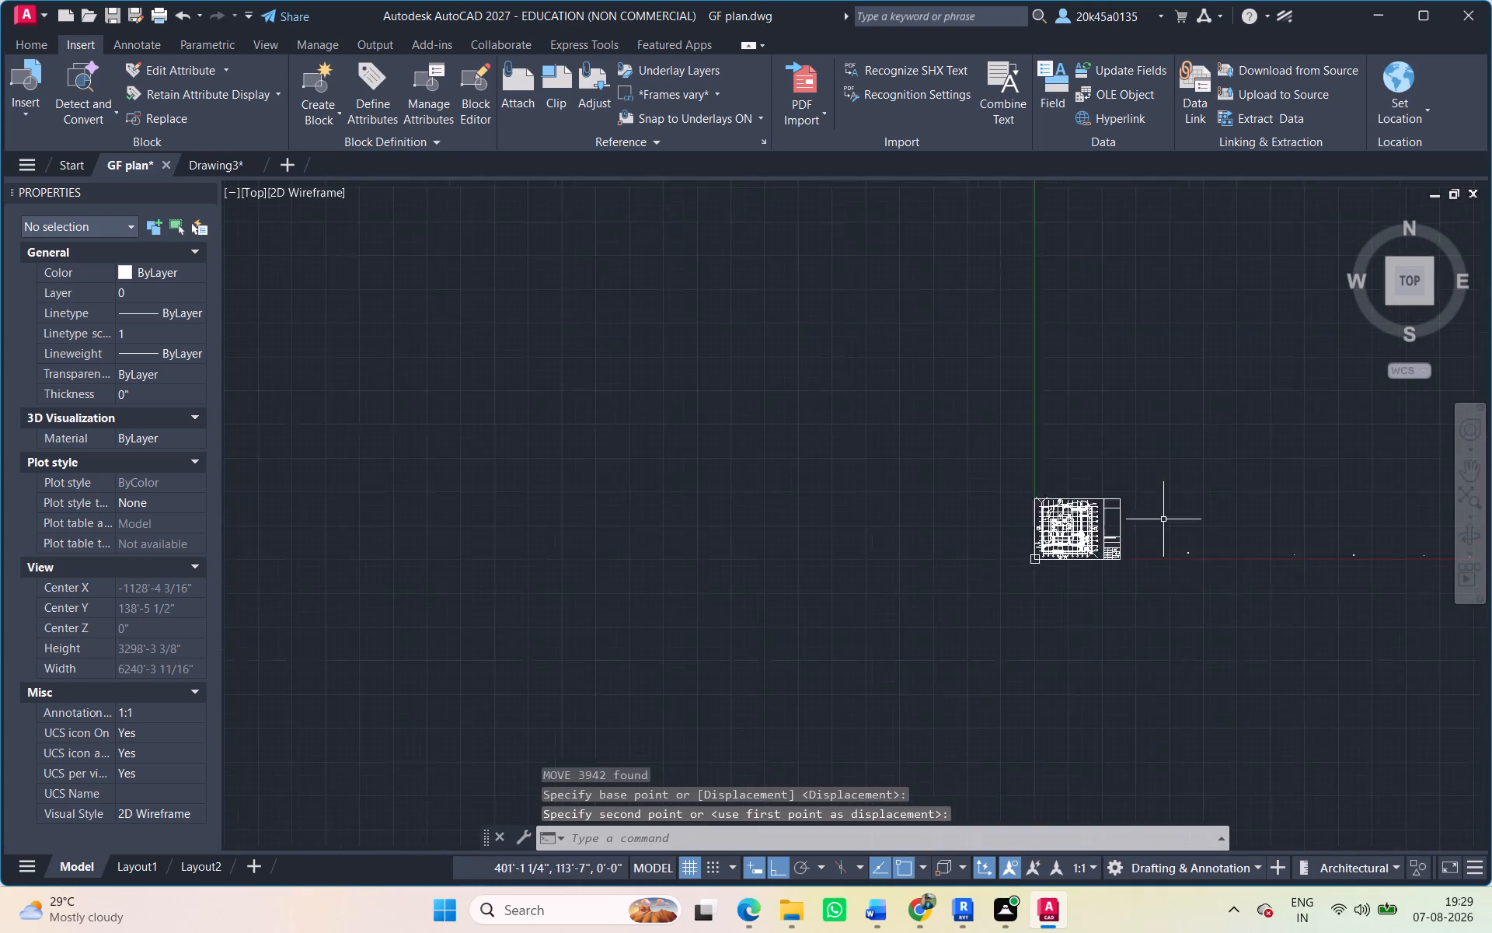
scroll(1163, 519, "up", 1)
middle_click_drag(1163, 519, 1177, 519)
left_click(828, 112)
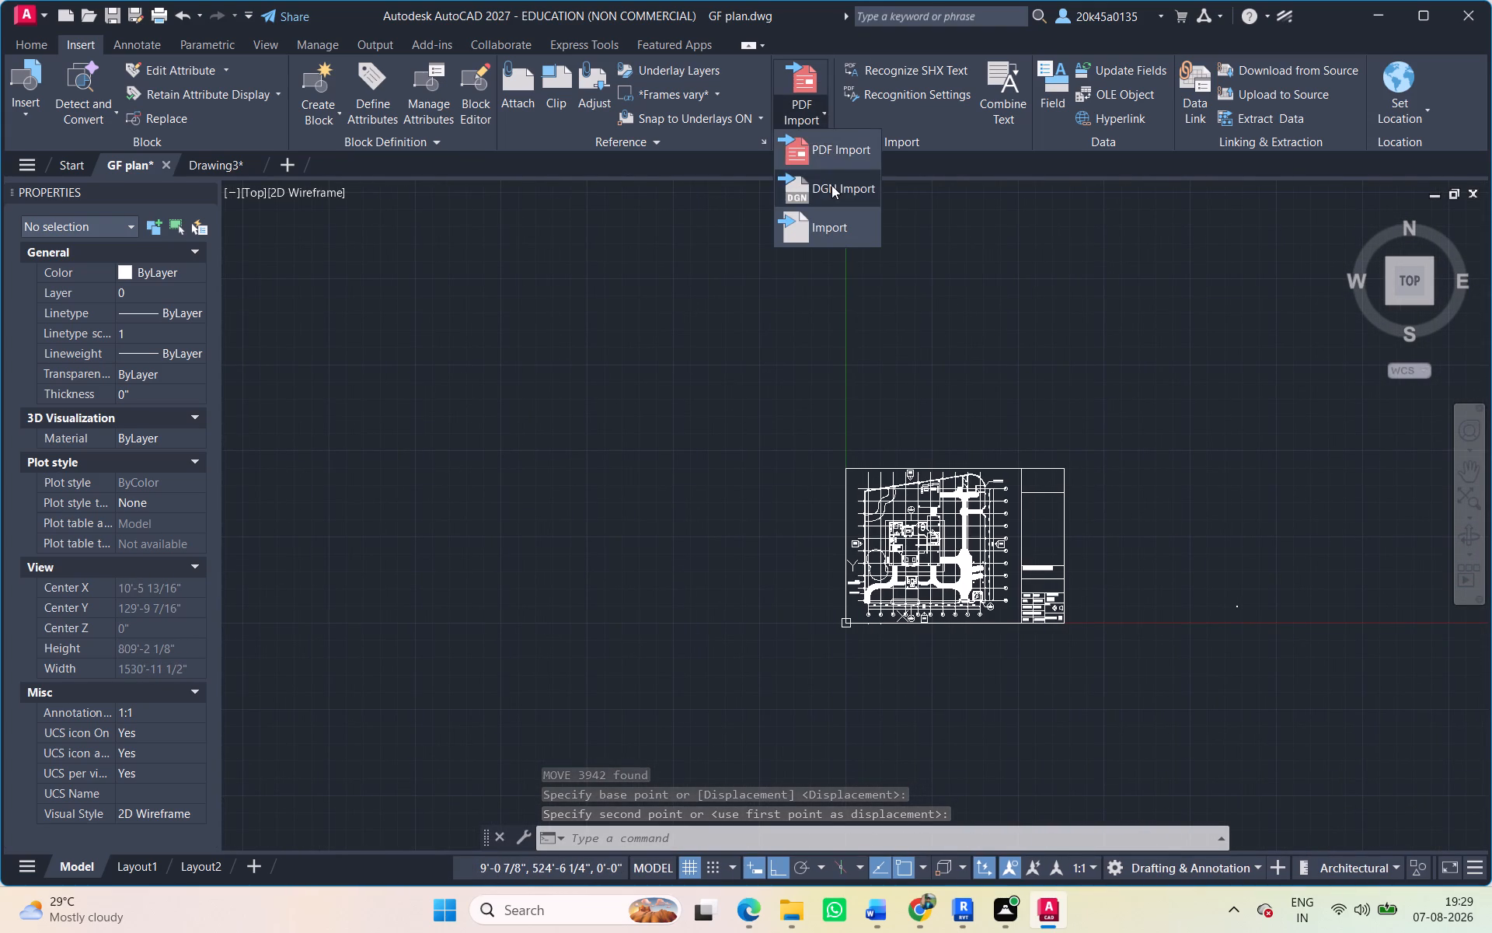
left_click(838, 157)
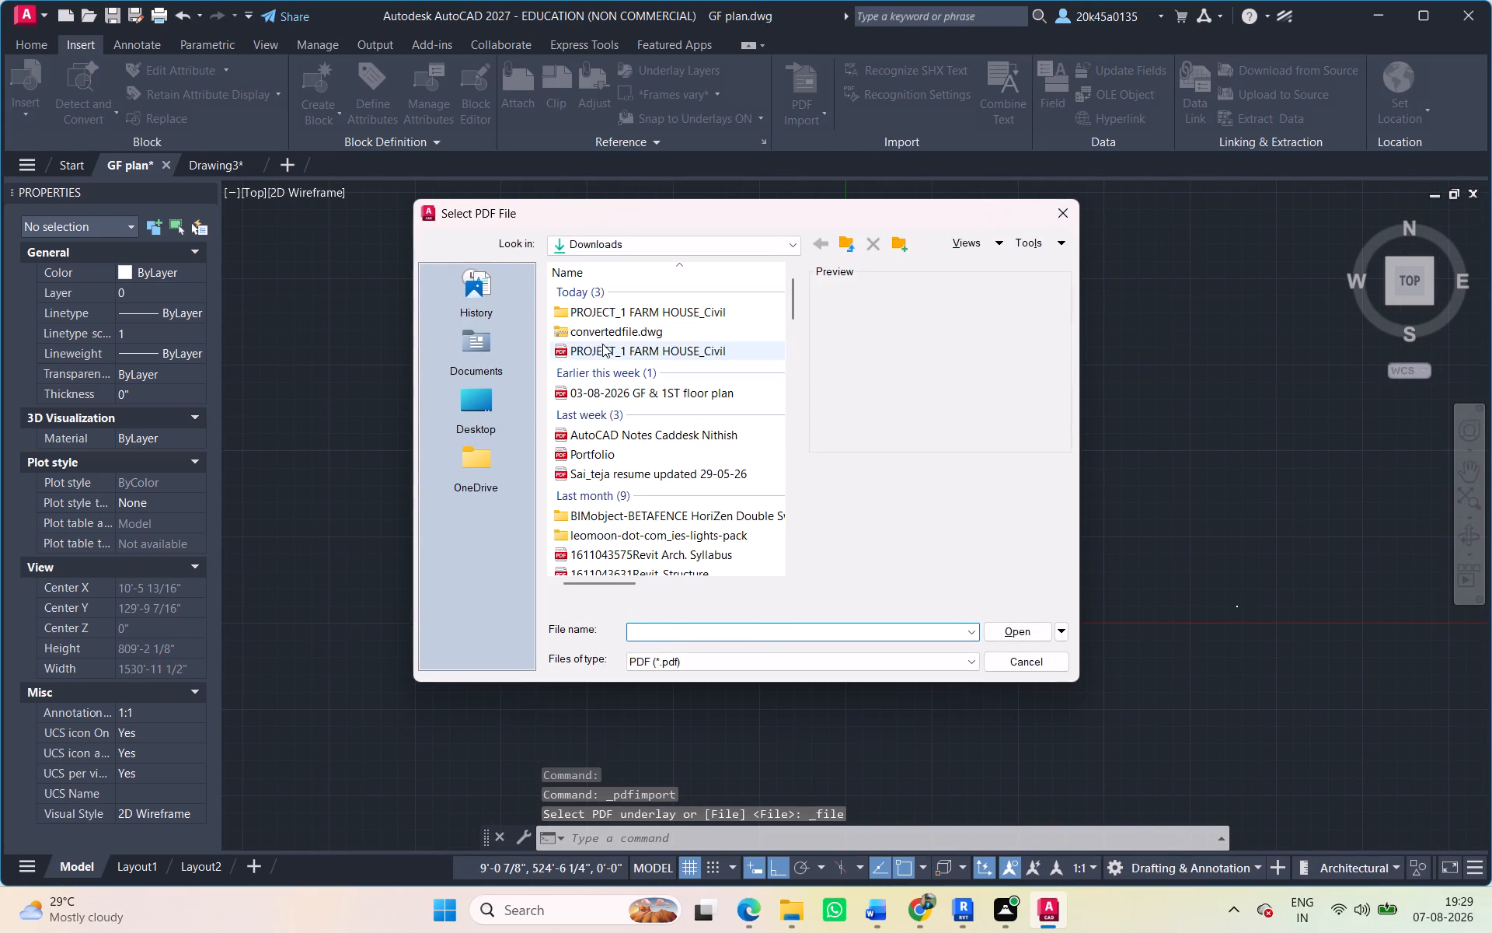
left_click(603, 344)
left_click(1023, 621)
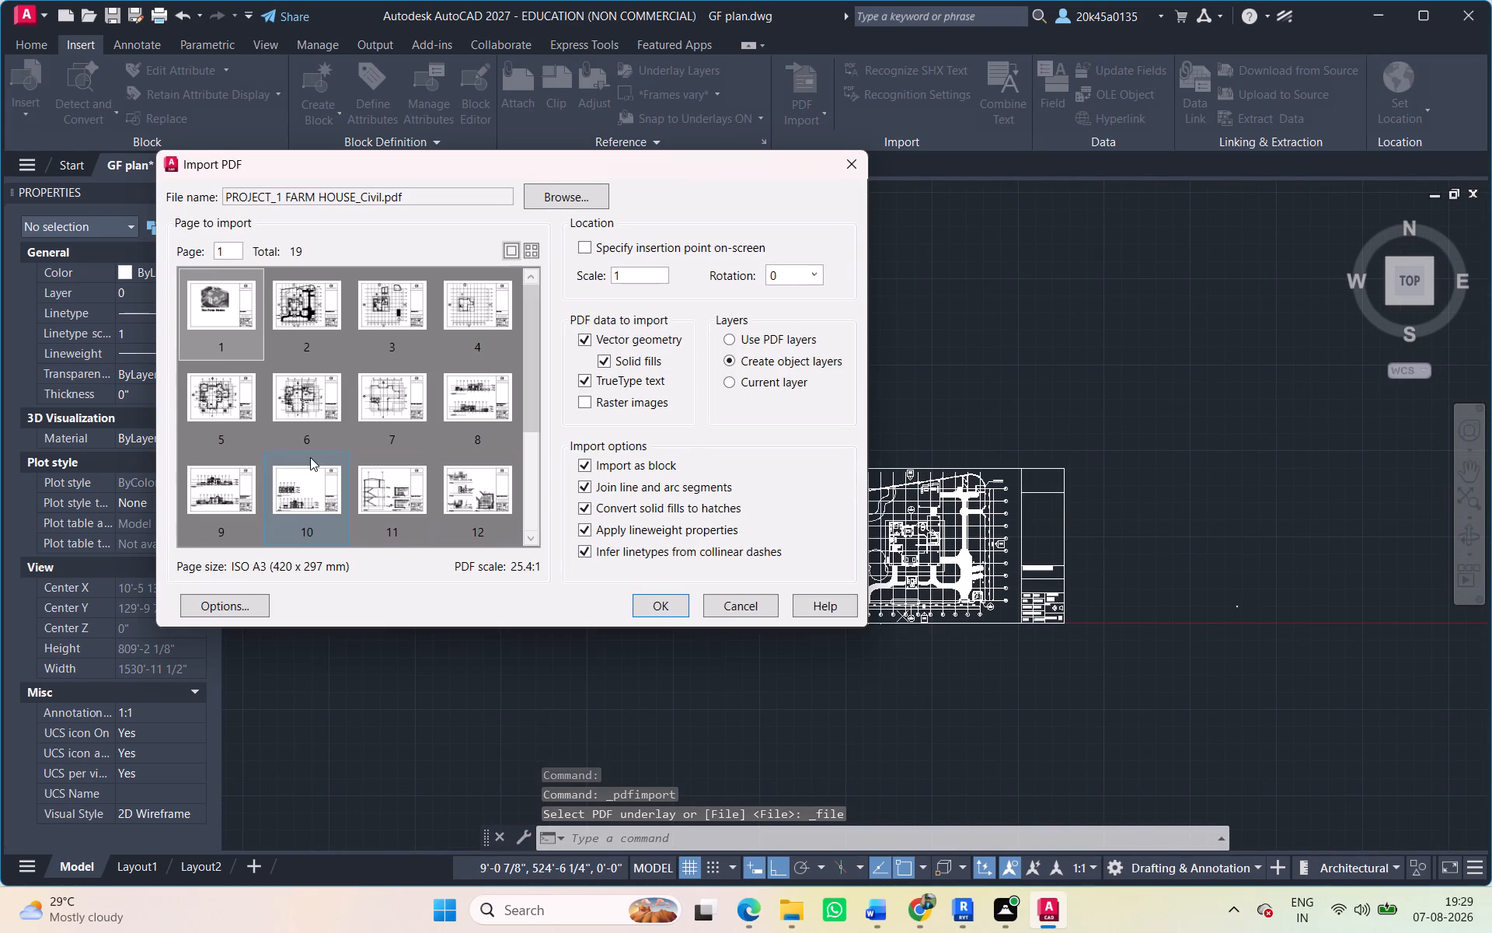
left_click(297, 484)
left_click(406, 503, "ctrl")
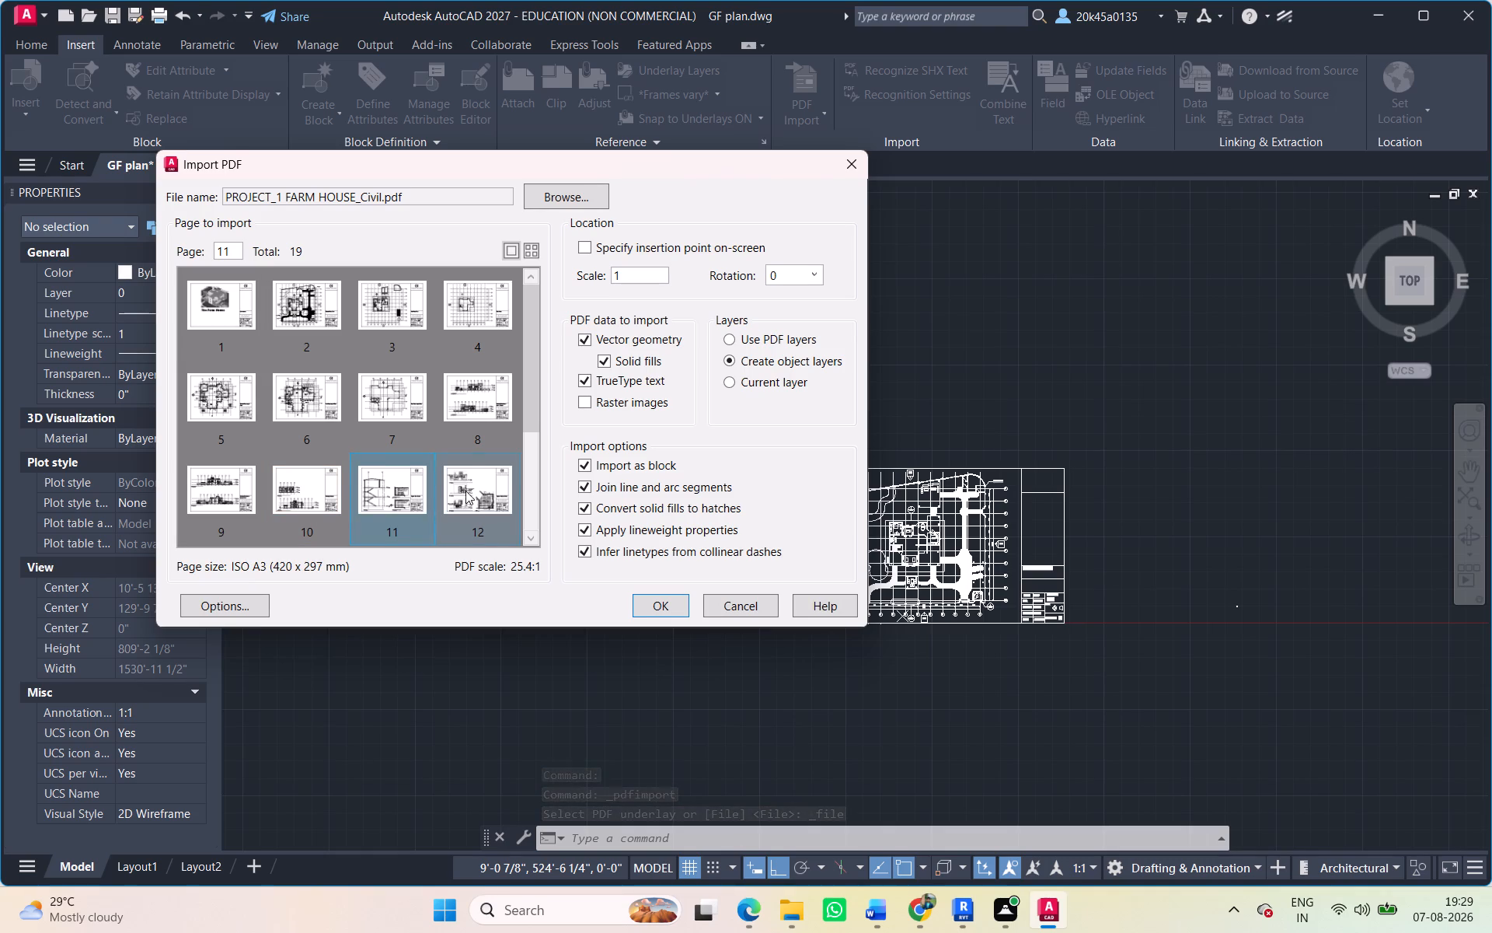
left_click(466, 490, "ctrl")
left_click(330, 490)
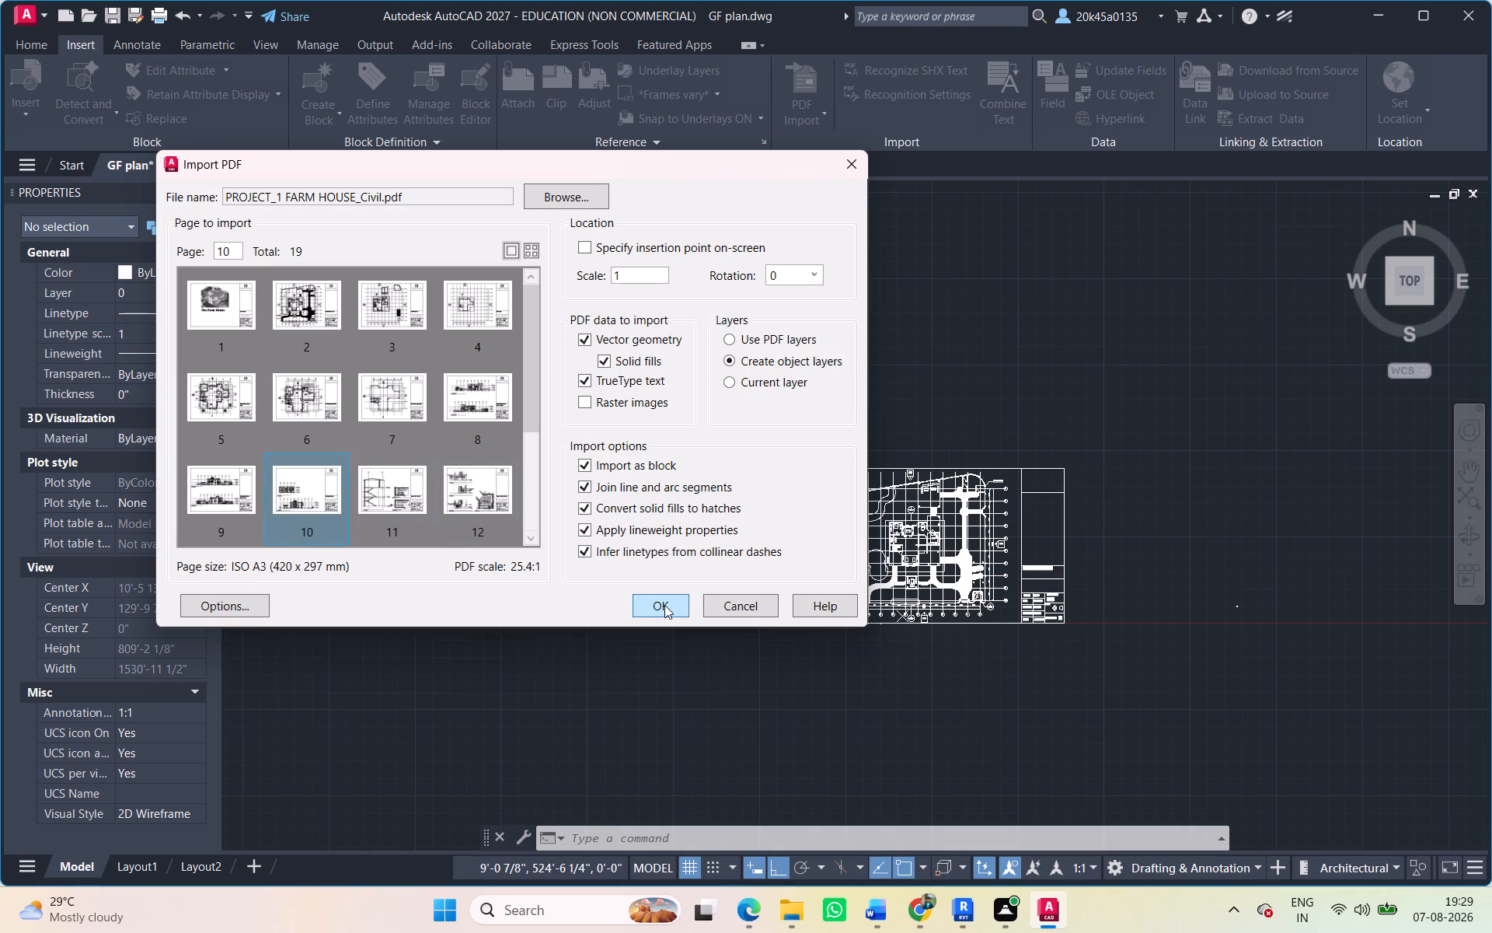
left_click(664, 605)
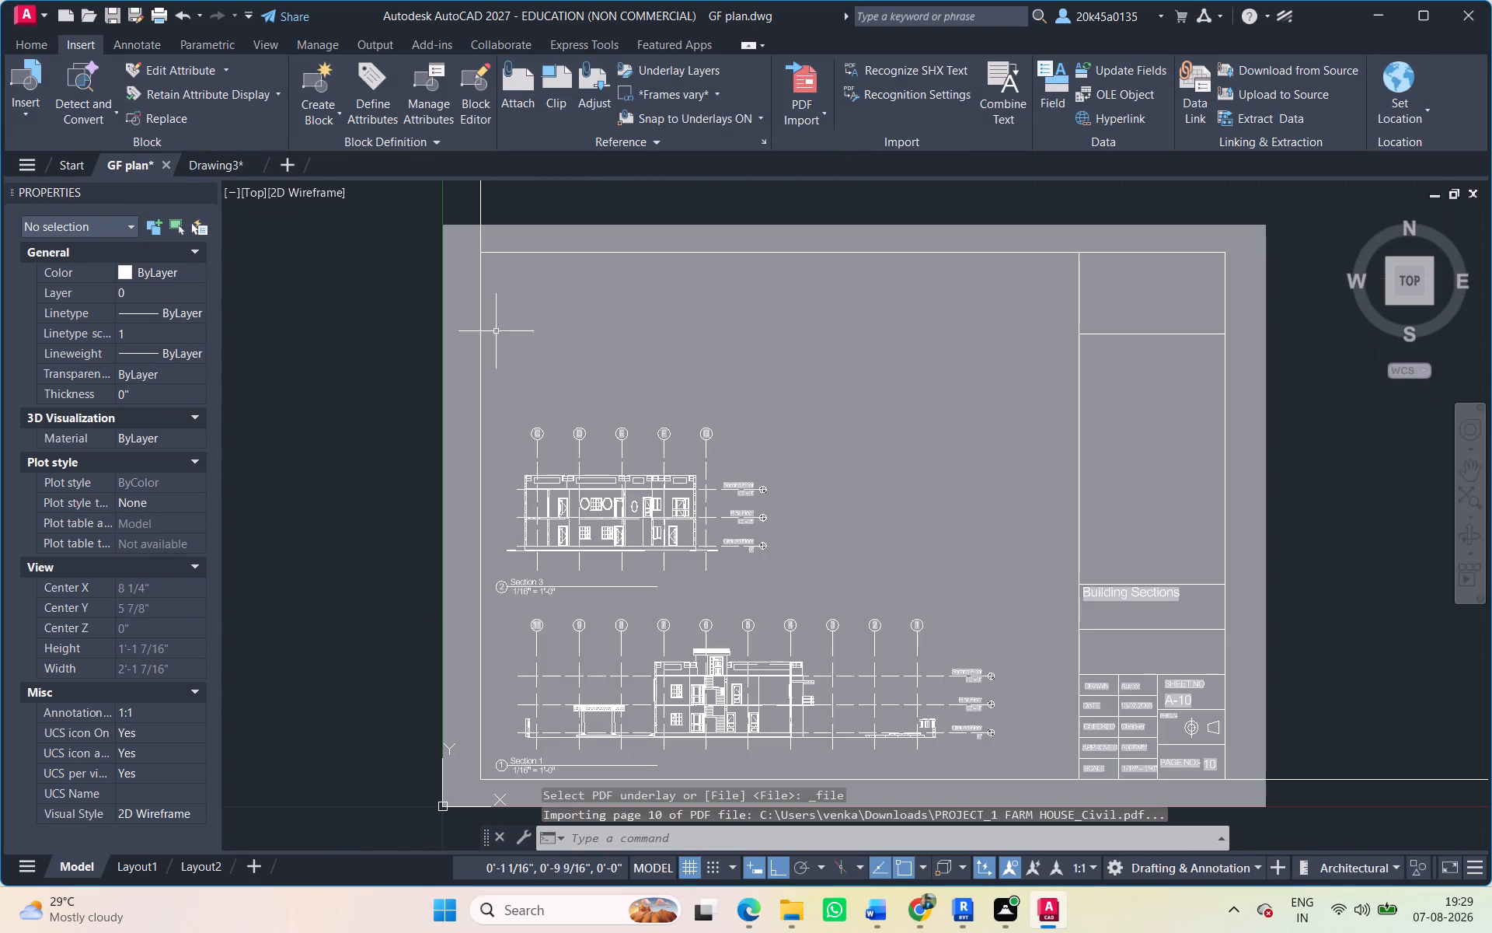
Explode the newly imported page 10 block of building sections into separate objects.
left_click(396, 224)
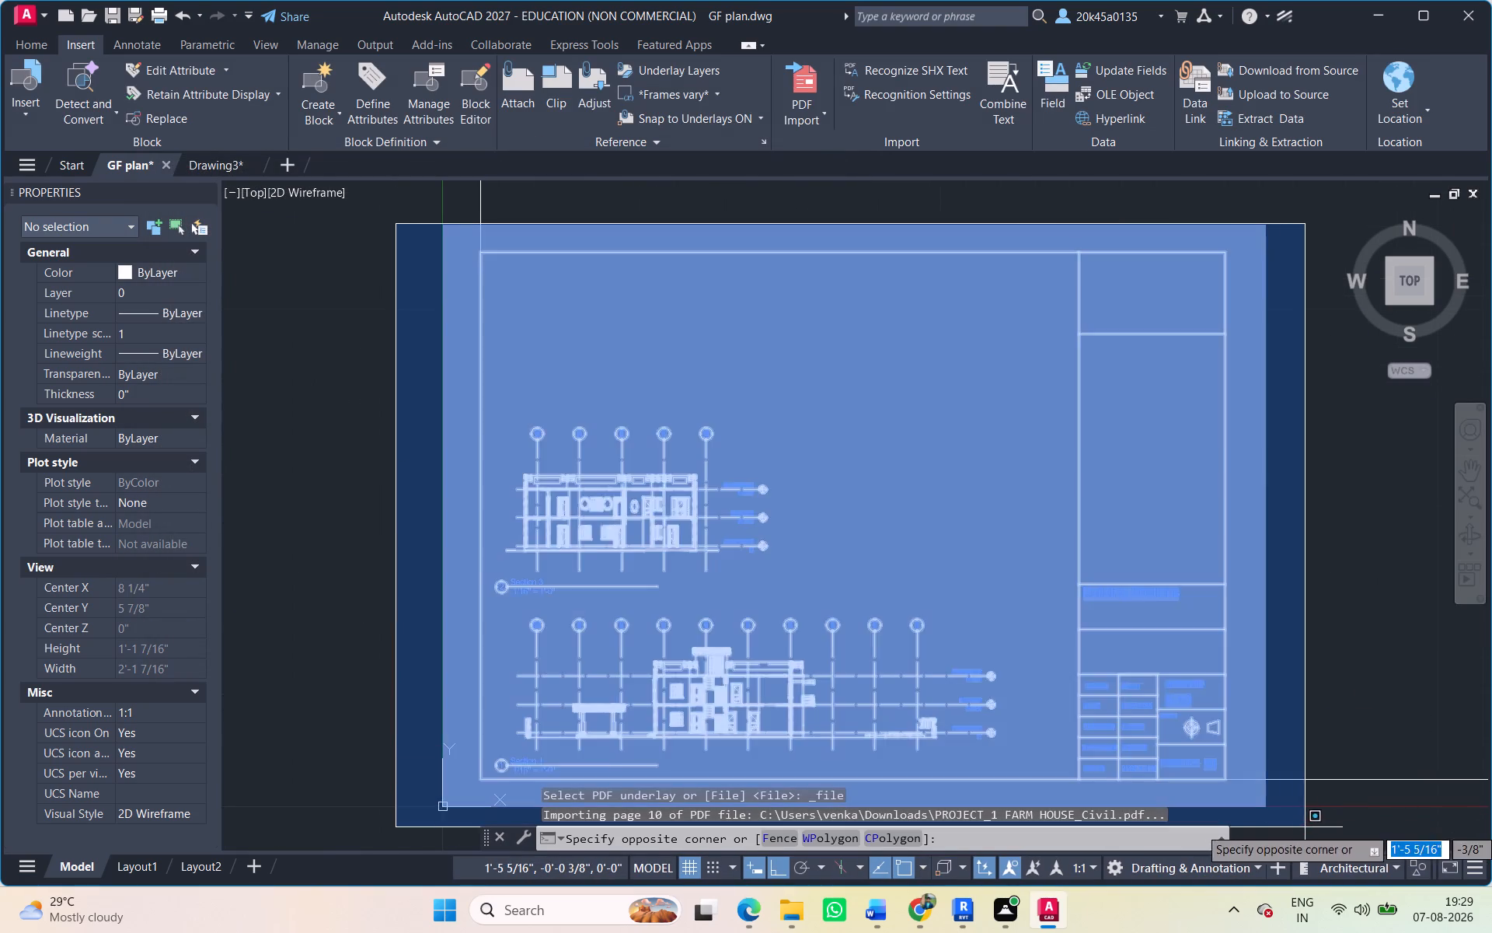
left_click(1305, 827)
key("x")
key("space")
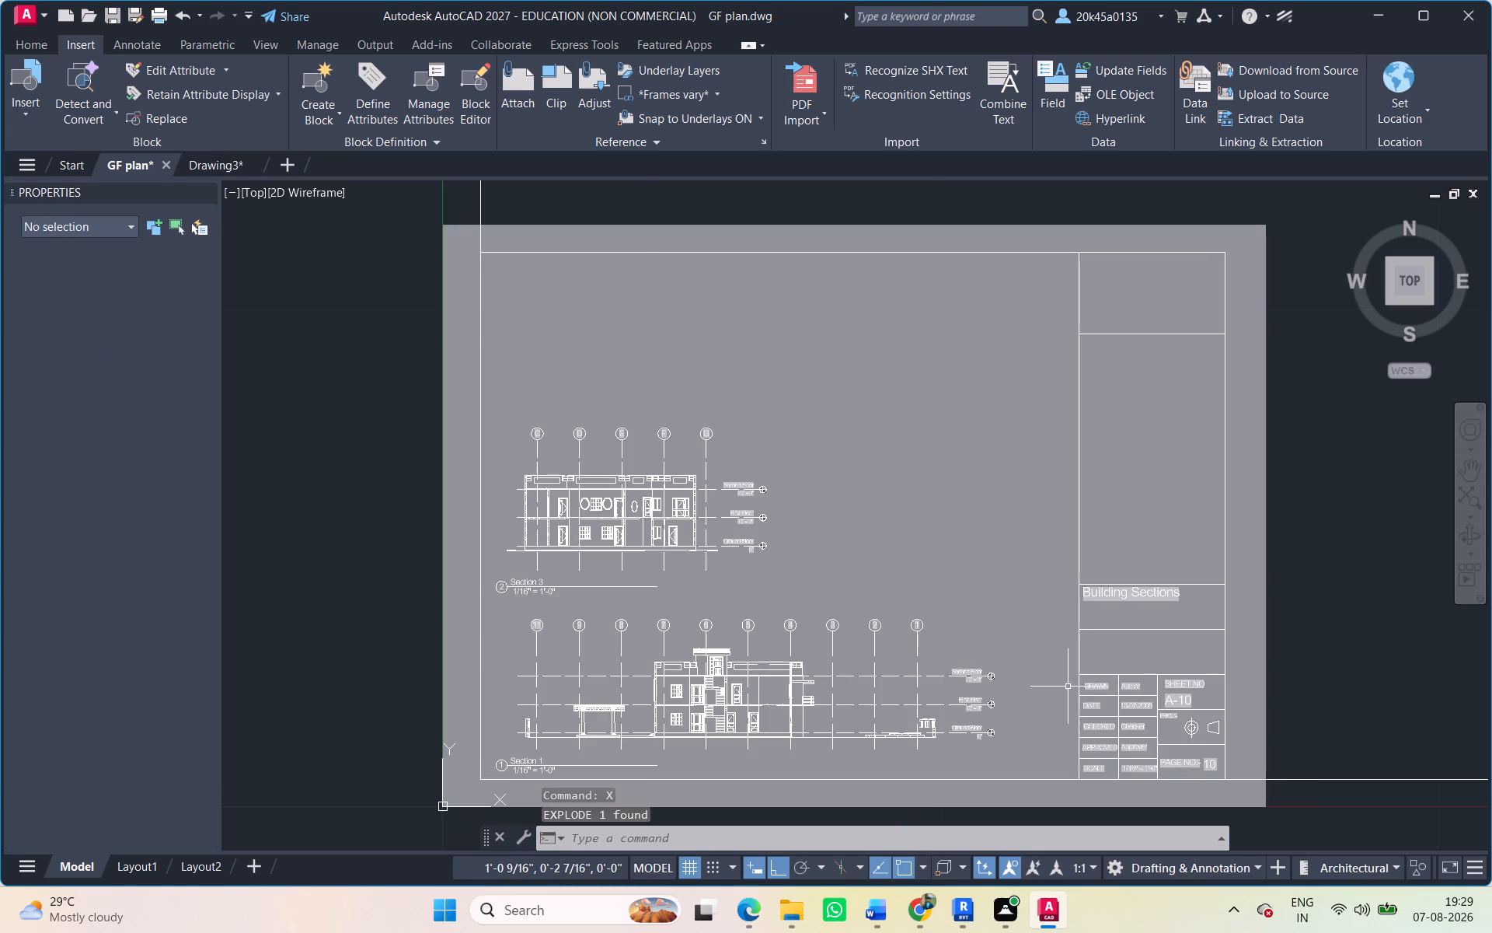
Erase the grey background fill behind the exploded page 10 sheet.
left_click(648, 227)
key("Delete")
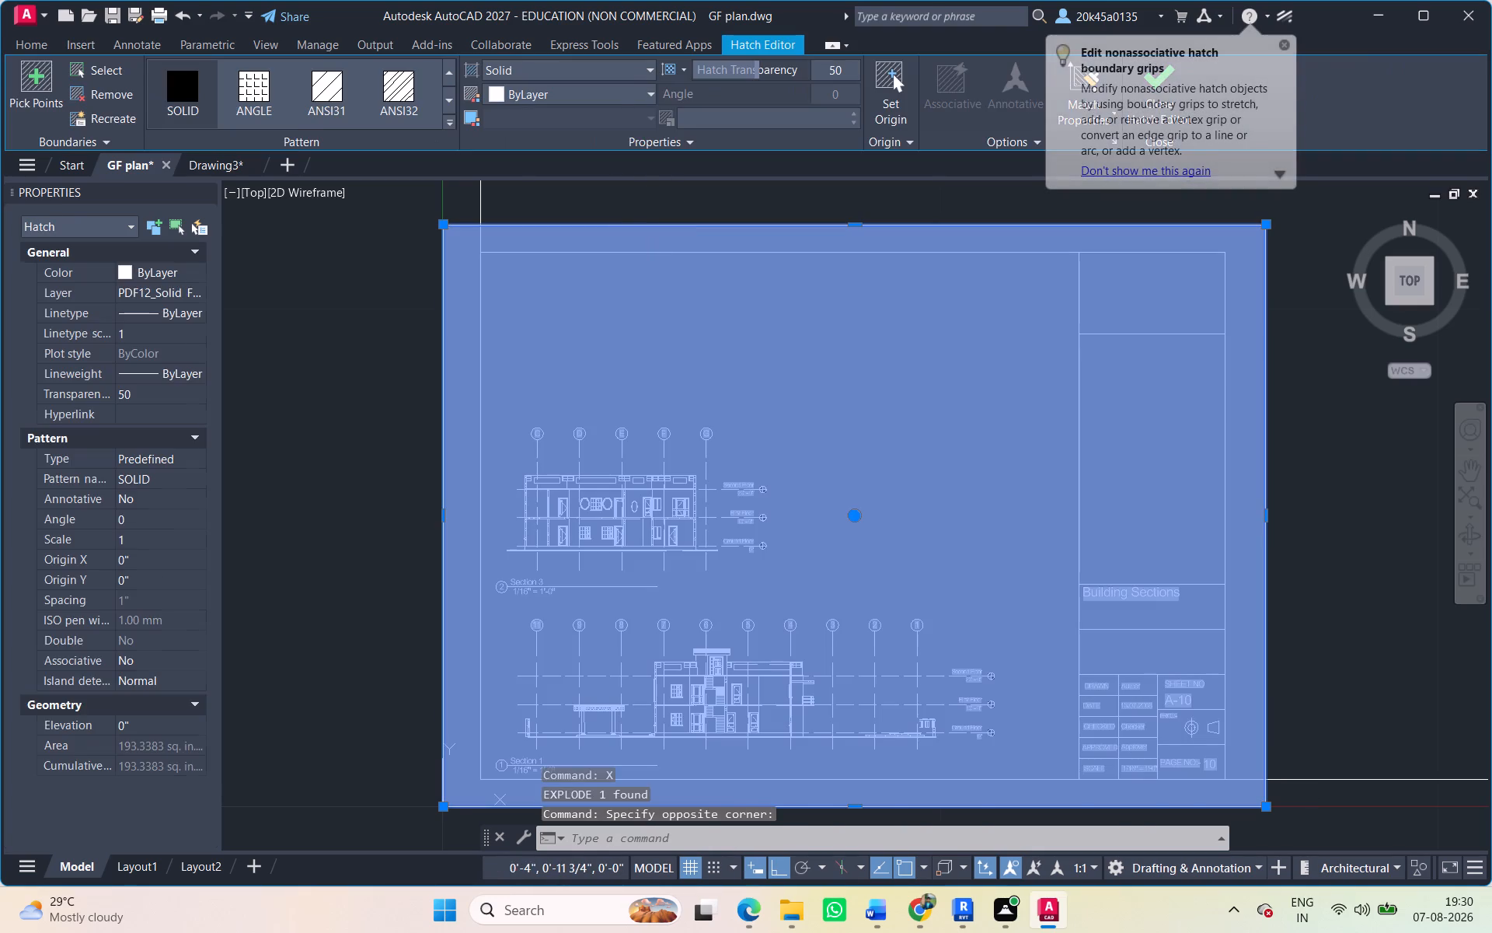
Move all objects of the exploded page 10 sheet due east, into empty space just beyond the page 9 sheet.
left_click(411, 204)
left_click(1340, 796)
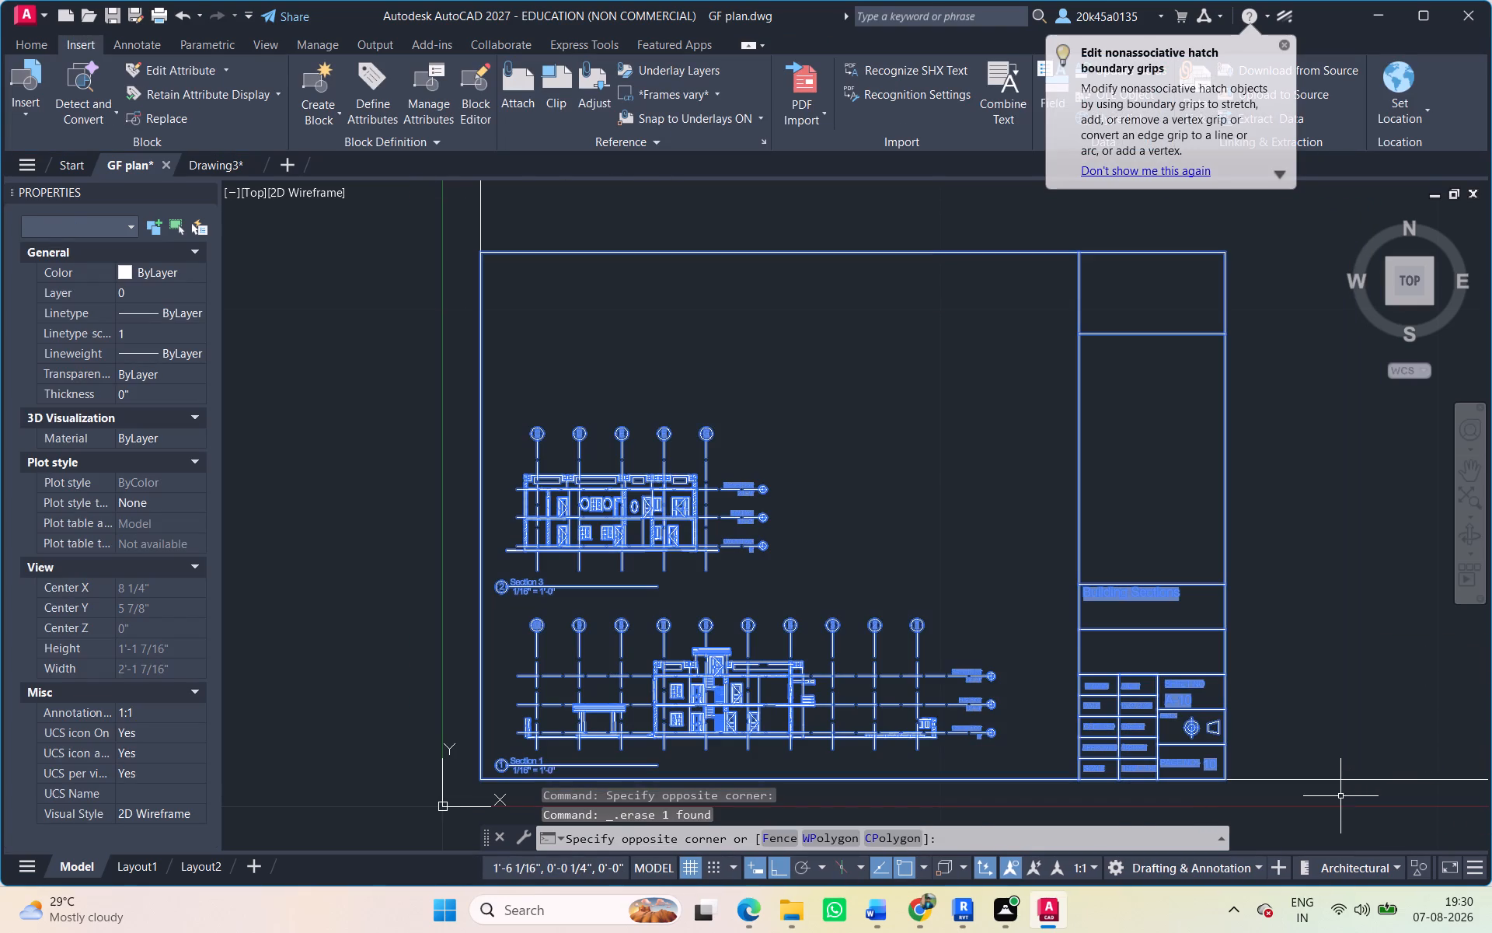
key("m")
key("space")
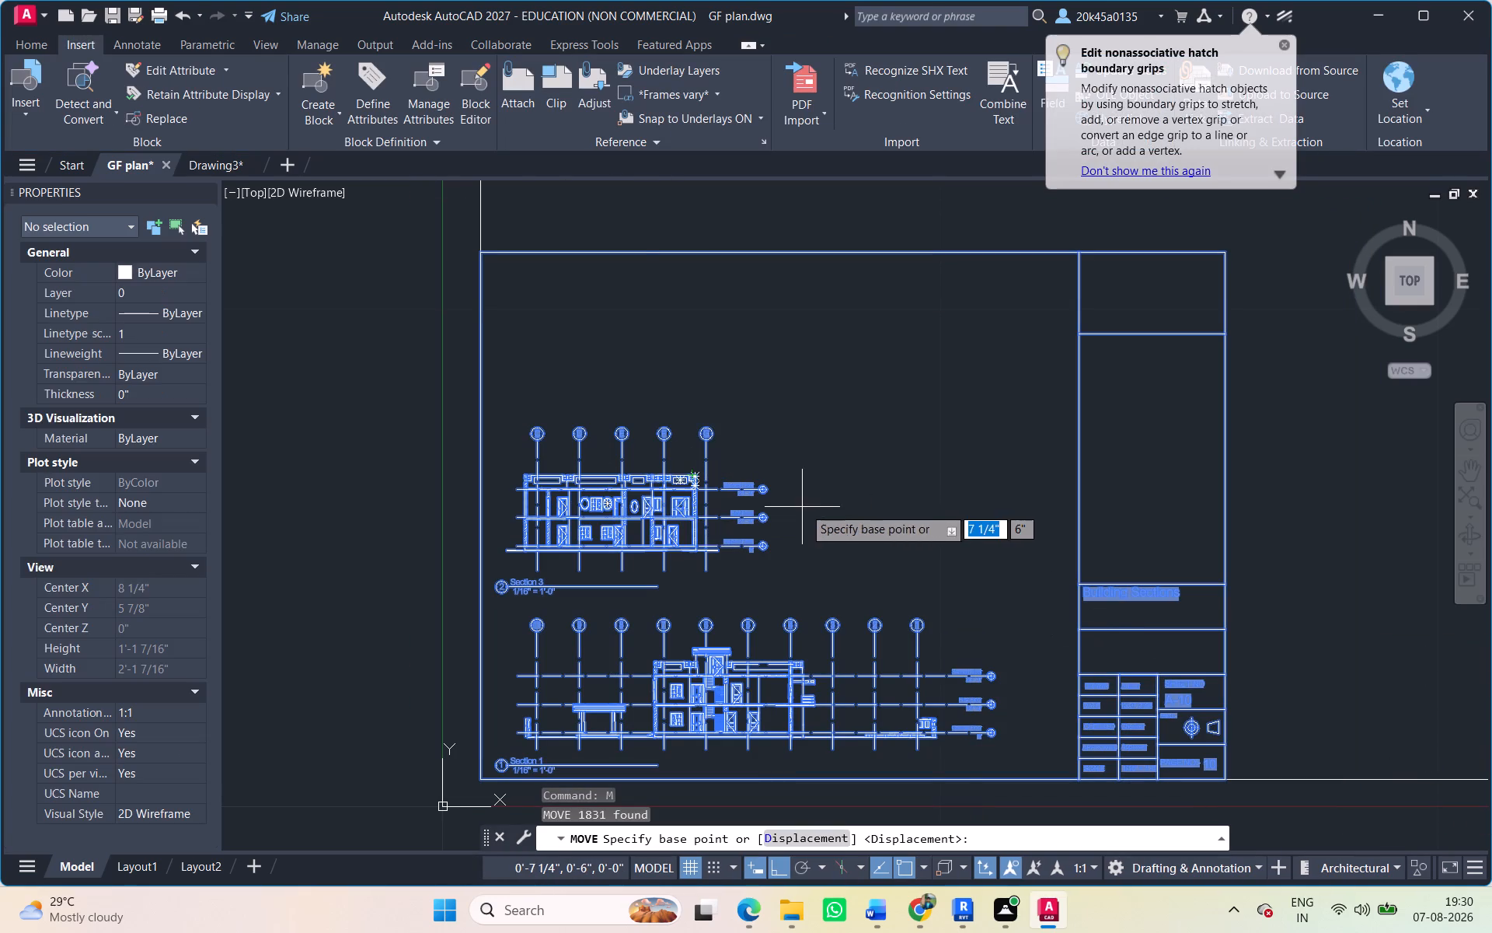
left_click(809, 507)
scroll(1065, 531, "down", 10)
middle_click_drag(1065, 531, 51, 493)
scroll(985, 564, "down", 3)
middle_click_drag(1001, 566, 0, 508)
middle_click_drag(1157, 509, 0, 590)
scroll(1097, 550, "down", 1)
middle_click_drag(1102, 550, 539, 501)
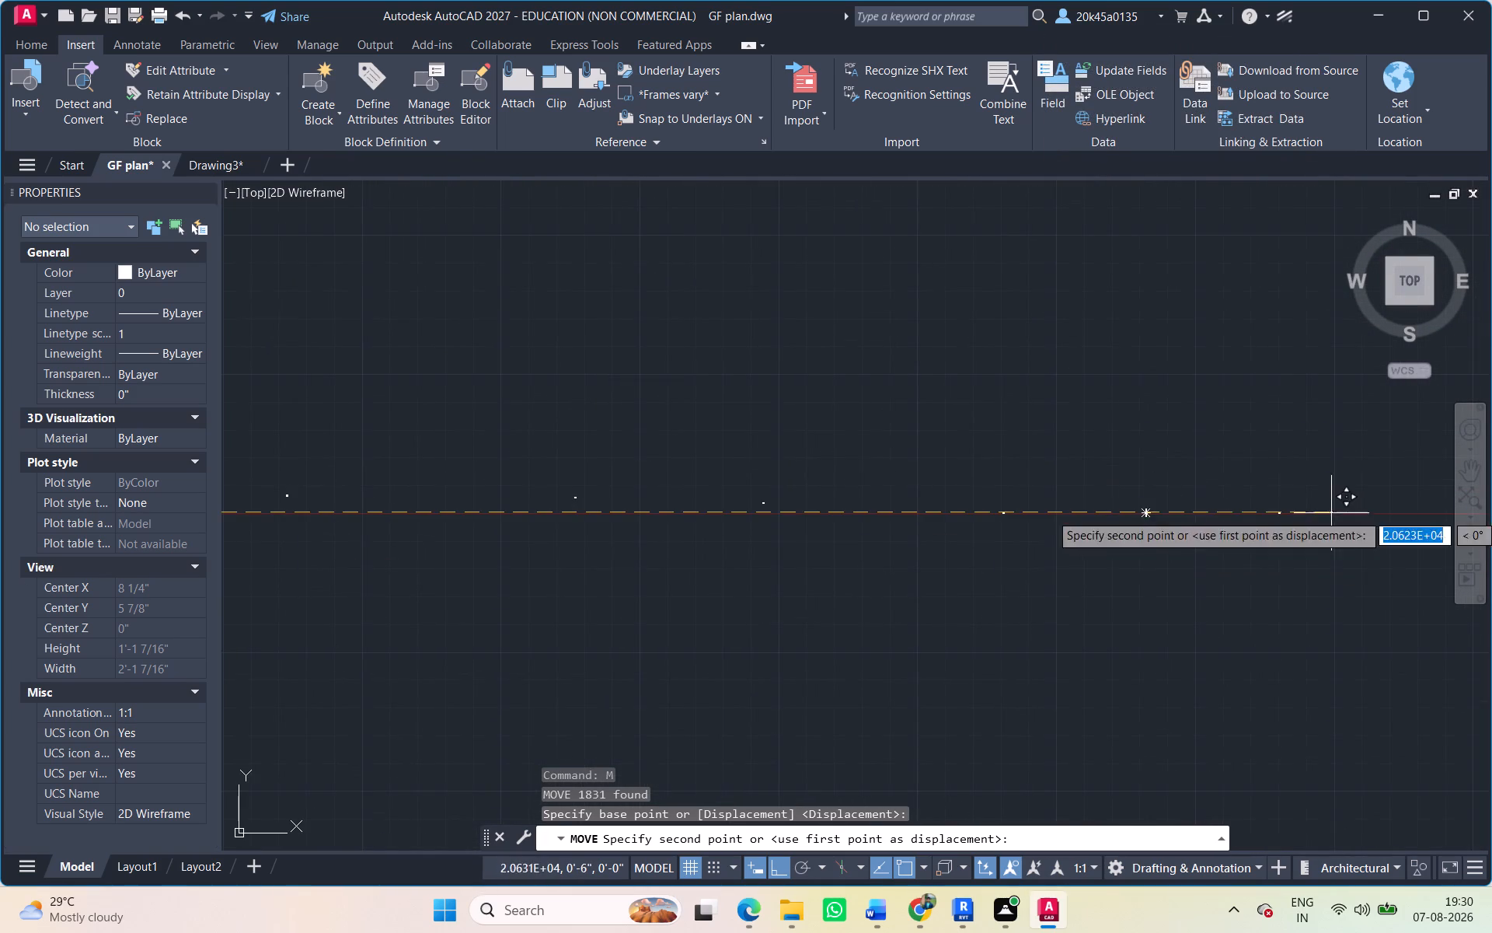
middle_click_drag(1272, 521, 702, 522)
scroll(826, 476, "up", 3)
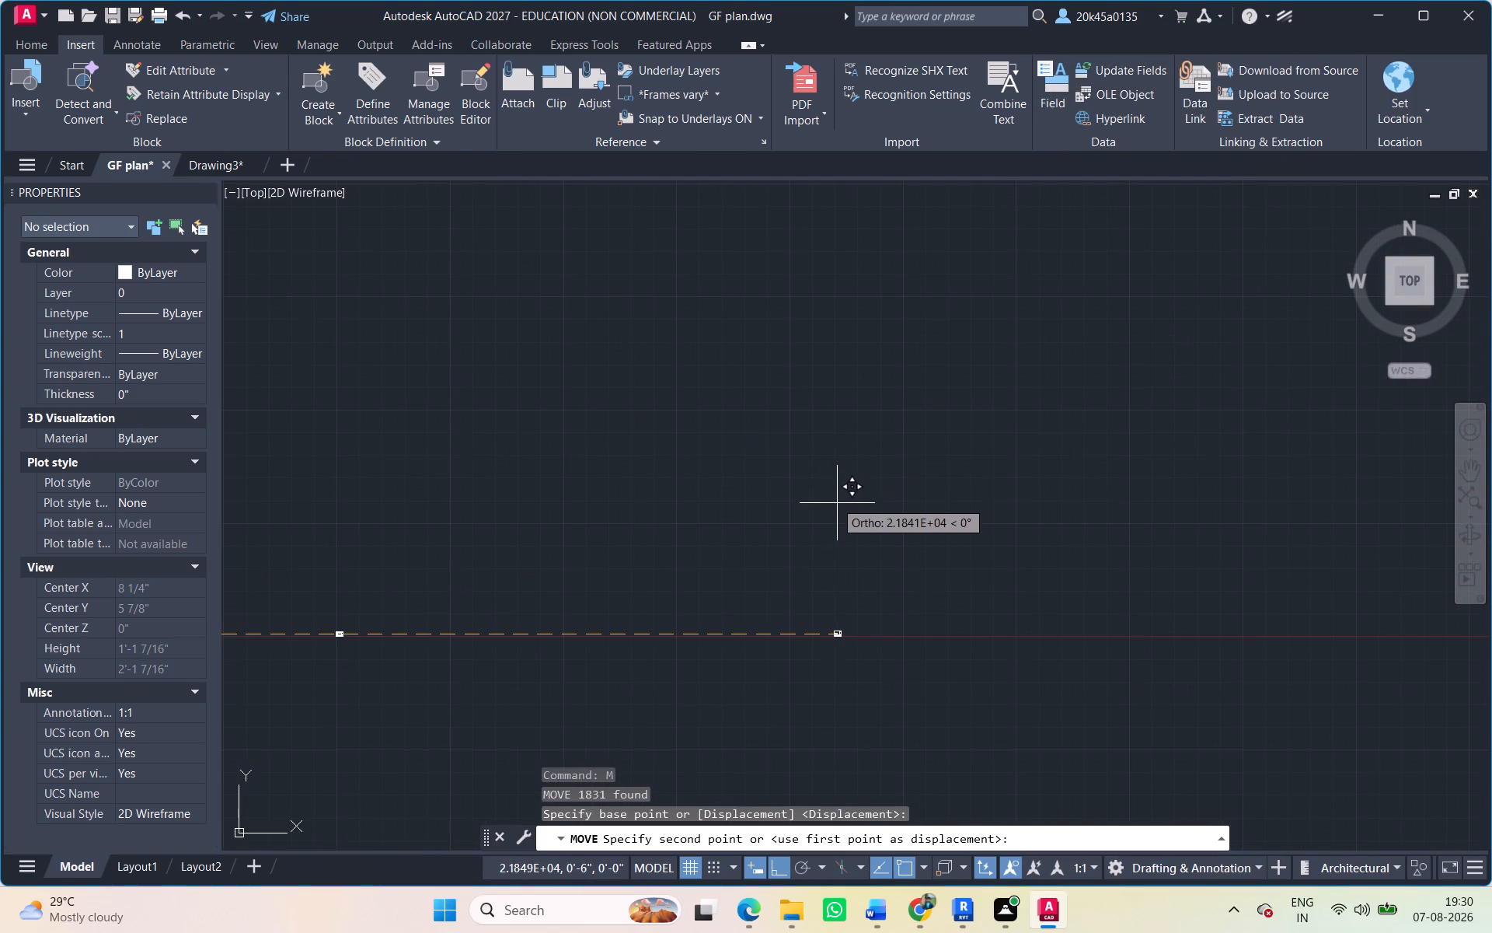
scroll(847, 519, "down", 1)
middle_click_drag(866, 543, 1003, 544)
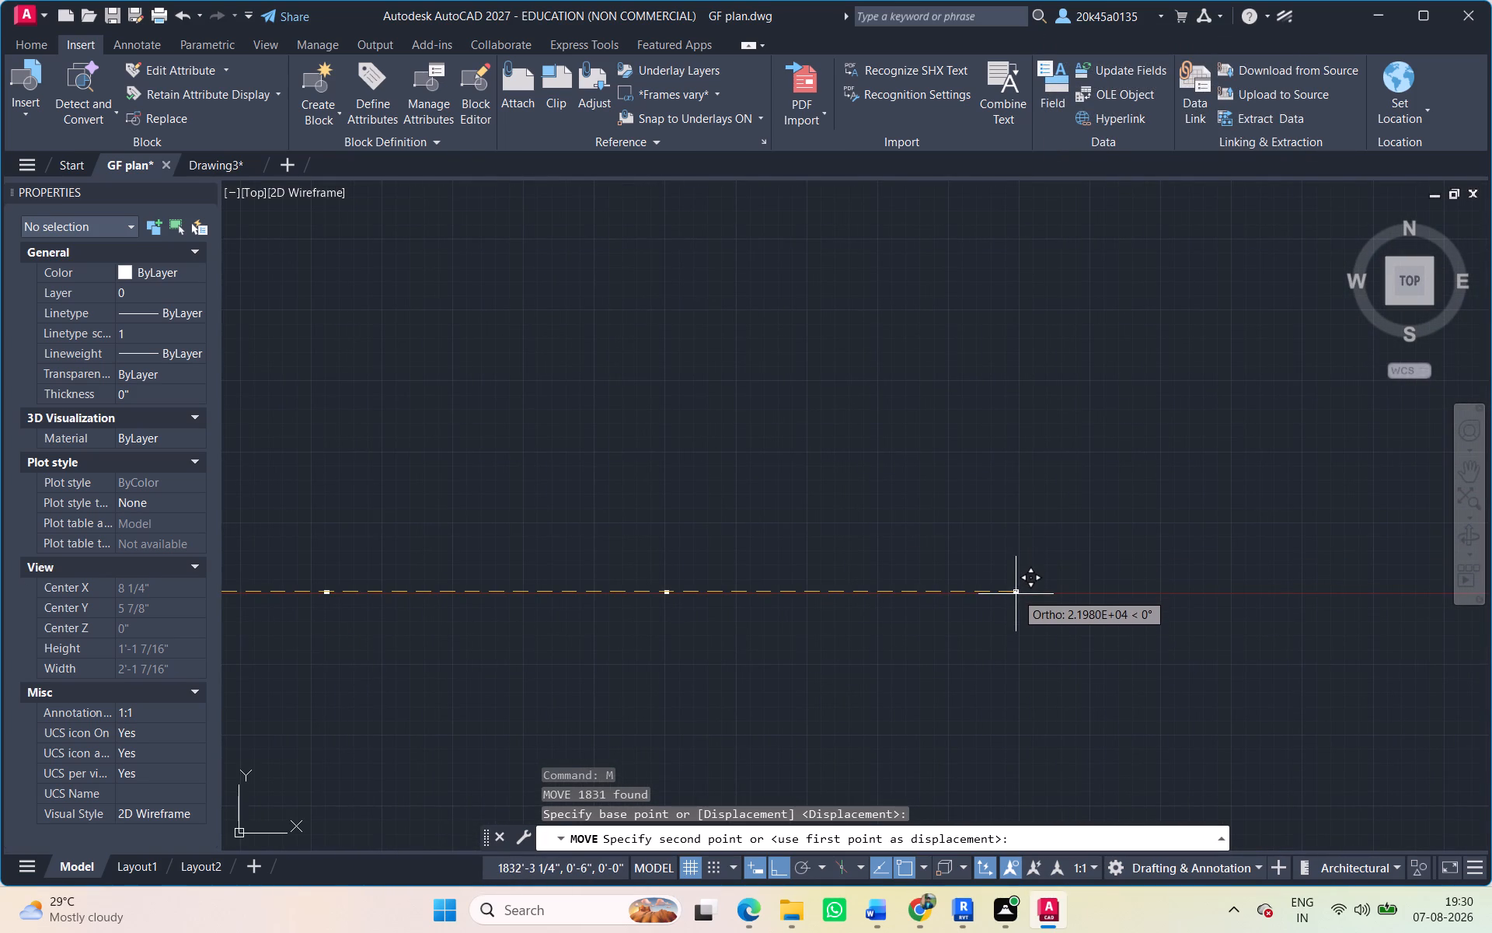
left_click(1055, 595)
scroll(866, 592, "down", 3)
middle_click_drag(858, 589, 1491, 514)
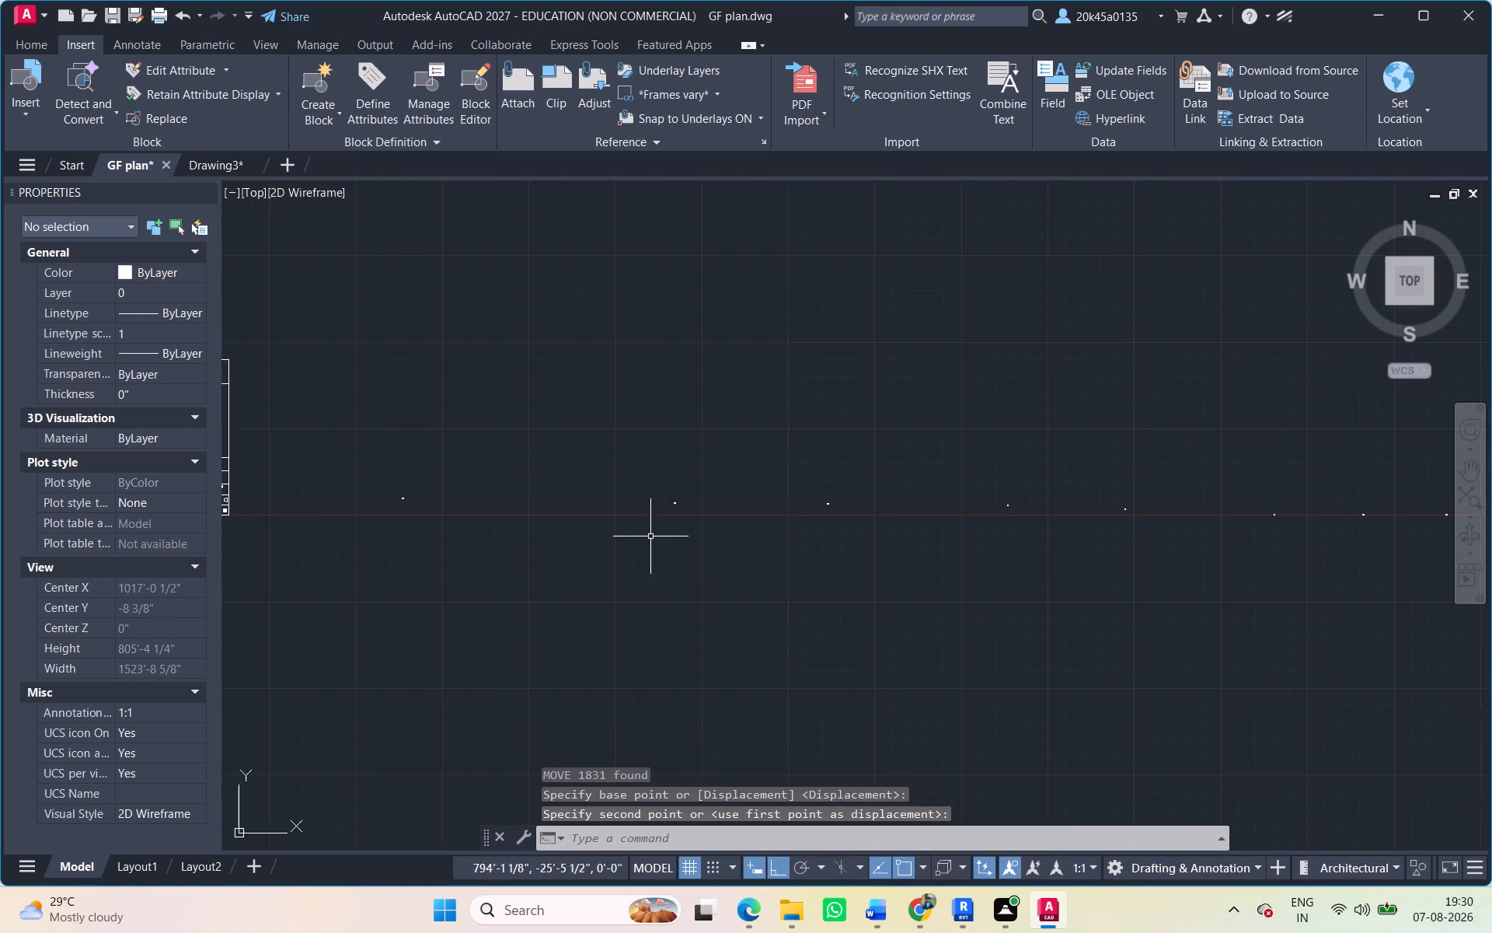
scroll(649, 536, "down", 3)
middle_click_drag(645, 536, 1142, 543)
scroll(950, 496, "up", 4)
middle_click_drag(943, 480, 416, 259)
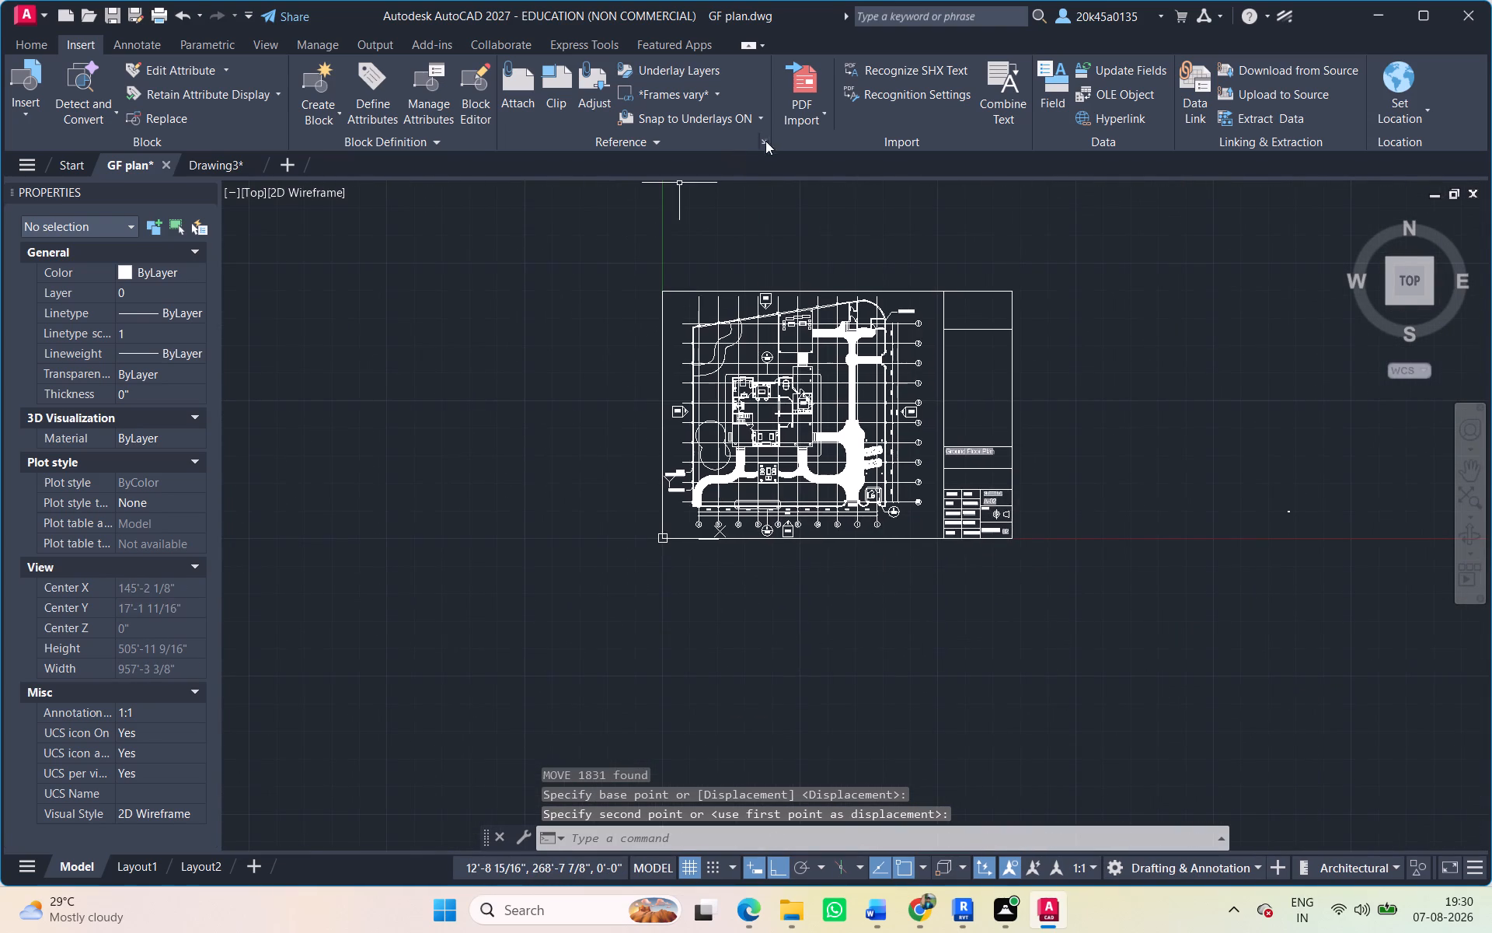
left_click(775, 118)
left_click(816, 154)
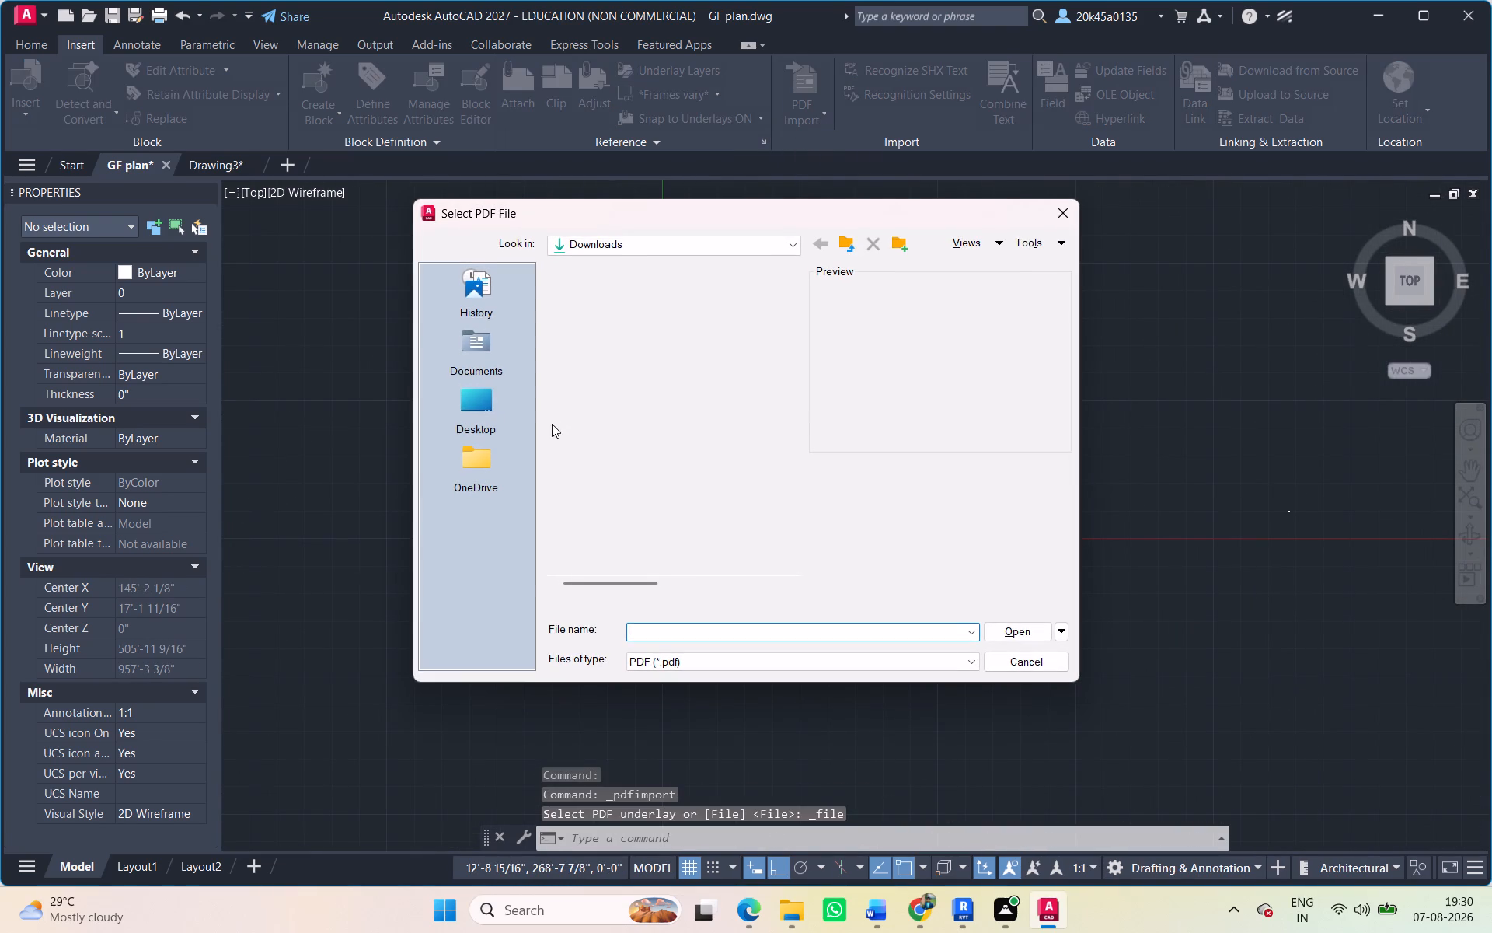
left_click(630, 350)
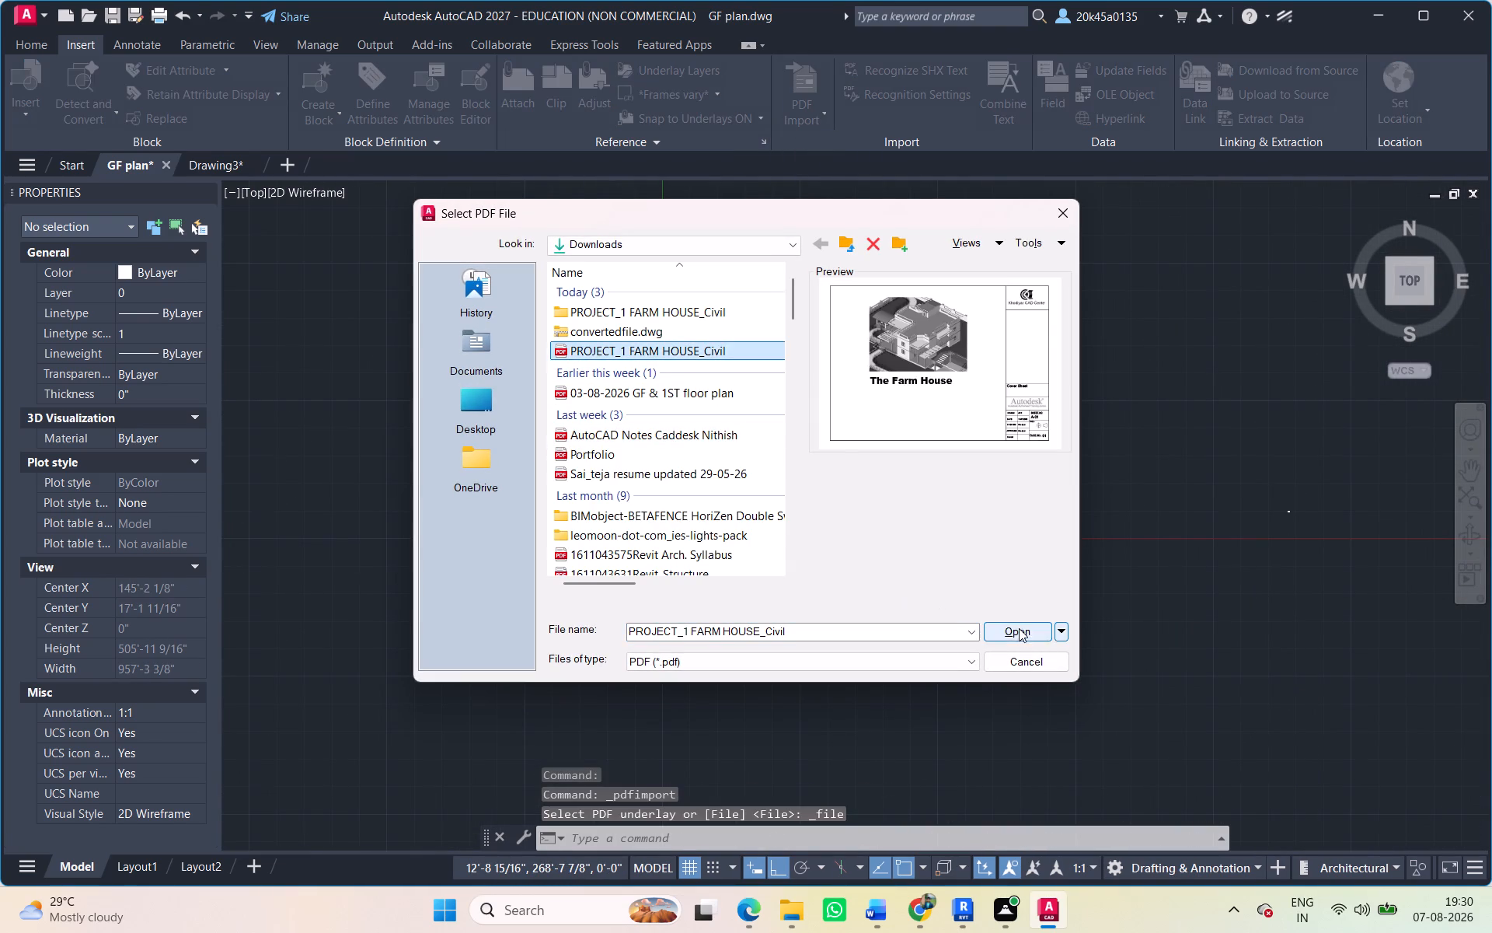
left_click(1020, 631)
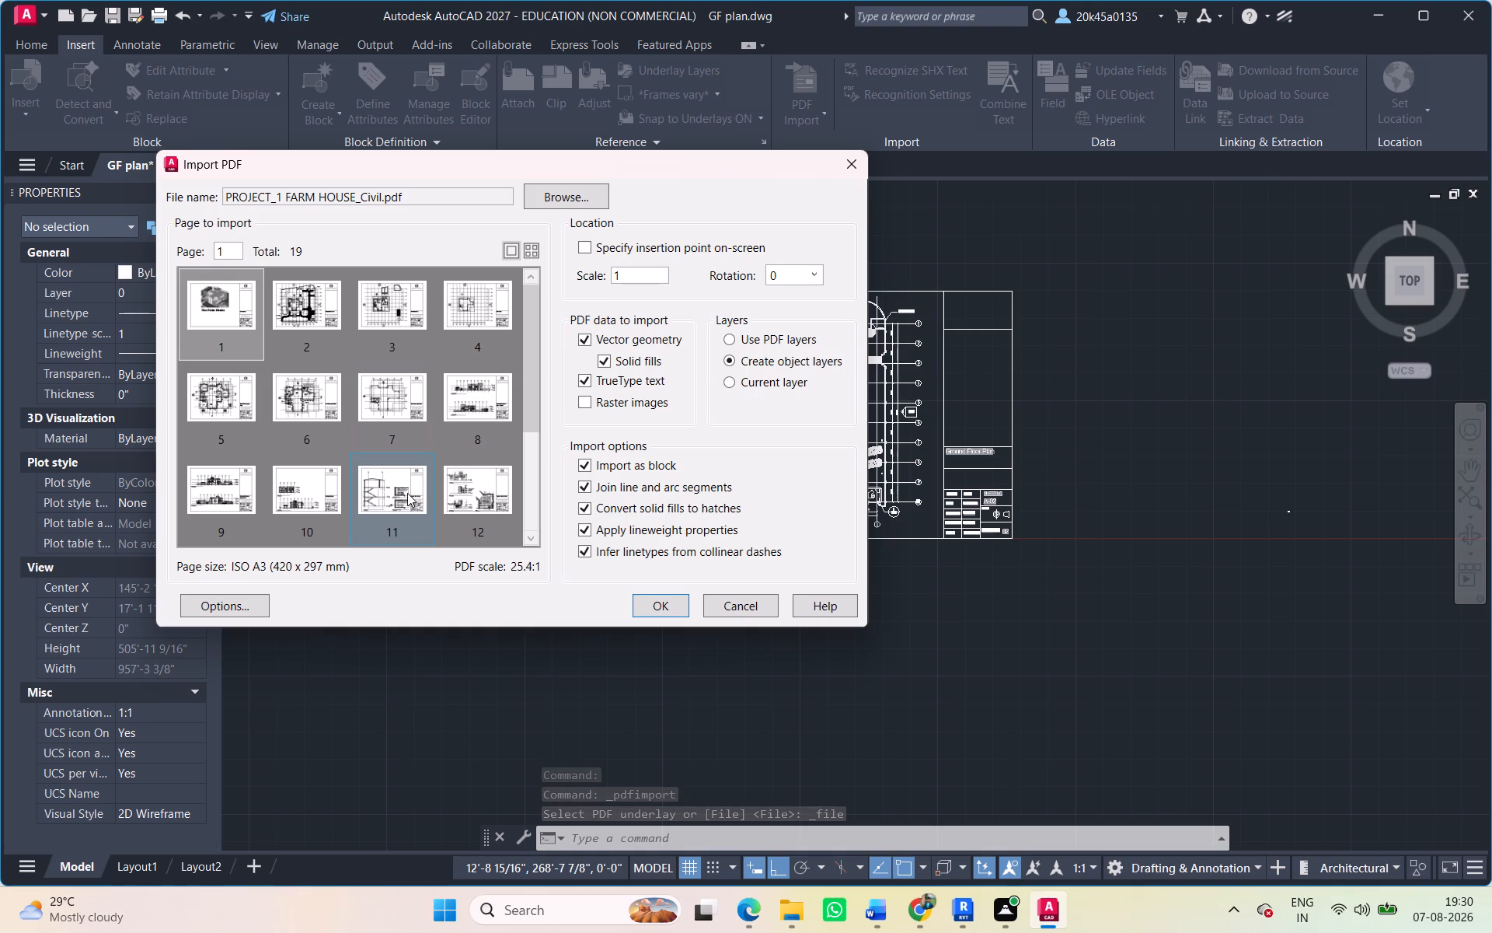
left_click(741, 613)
Import page 11 of PROJECT_1 FARM HOUSE_Civil.pdf into the drawing as a block at the origin, at scale 1.
scroll(872, 587, "down", 2)
middle_click_drag(866, 584, 235, 512)
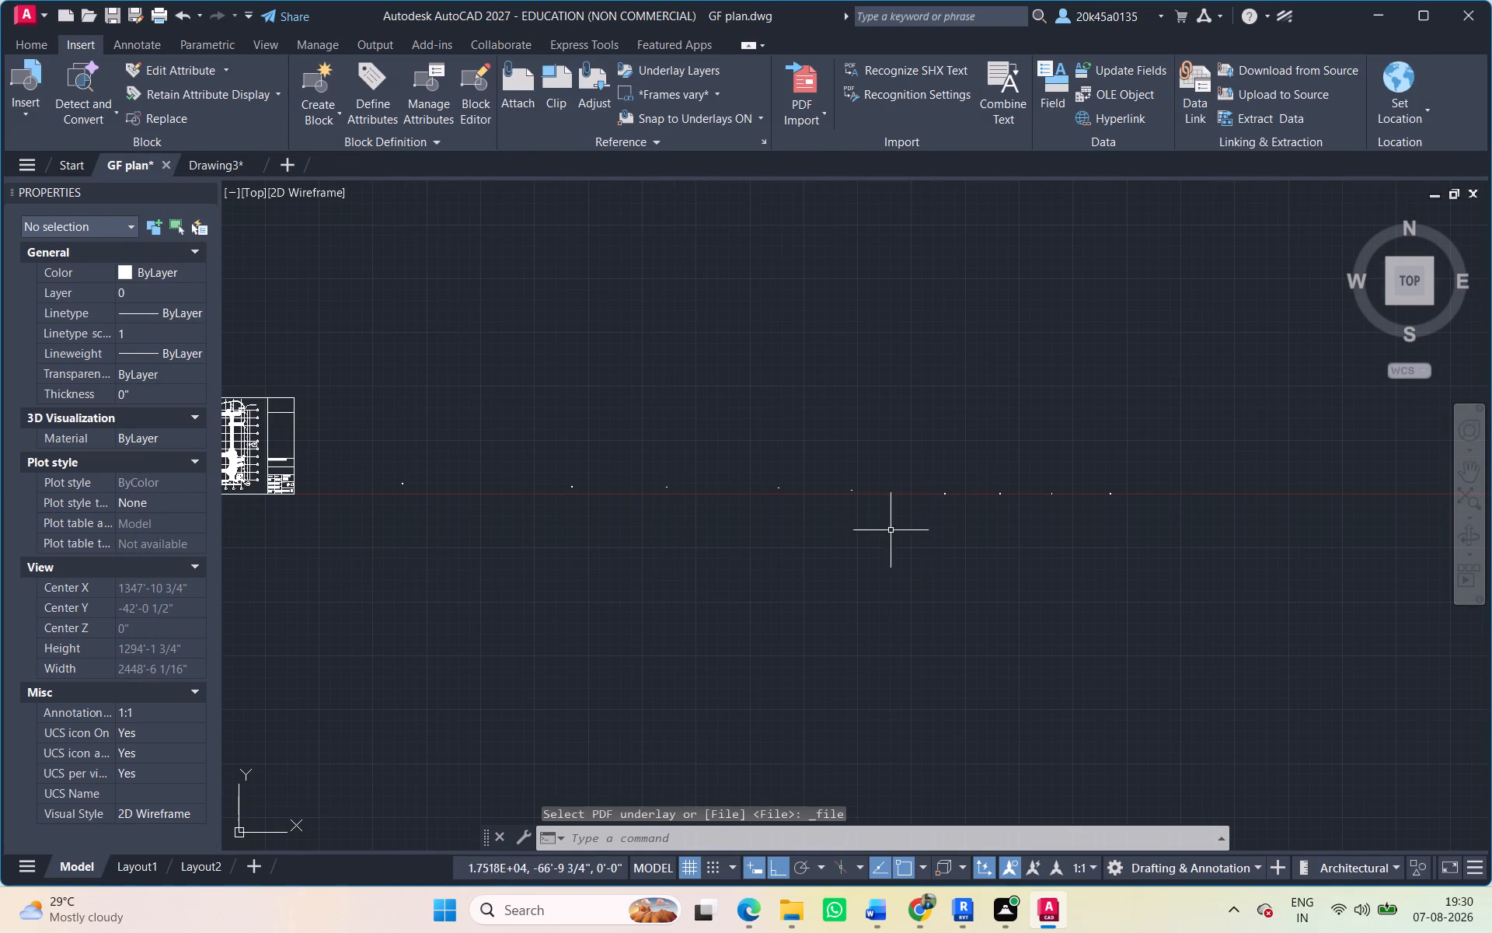
middle_click_drag(818, 536, 587, 542)
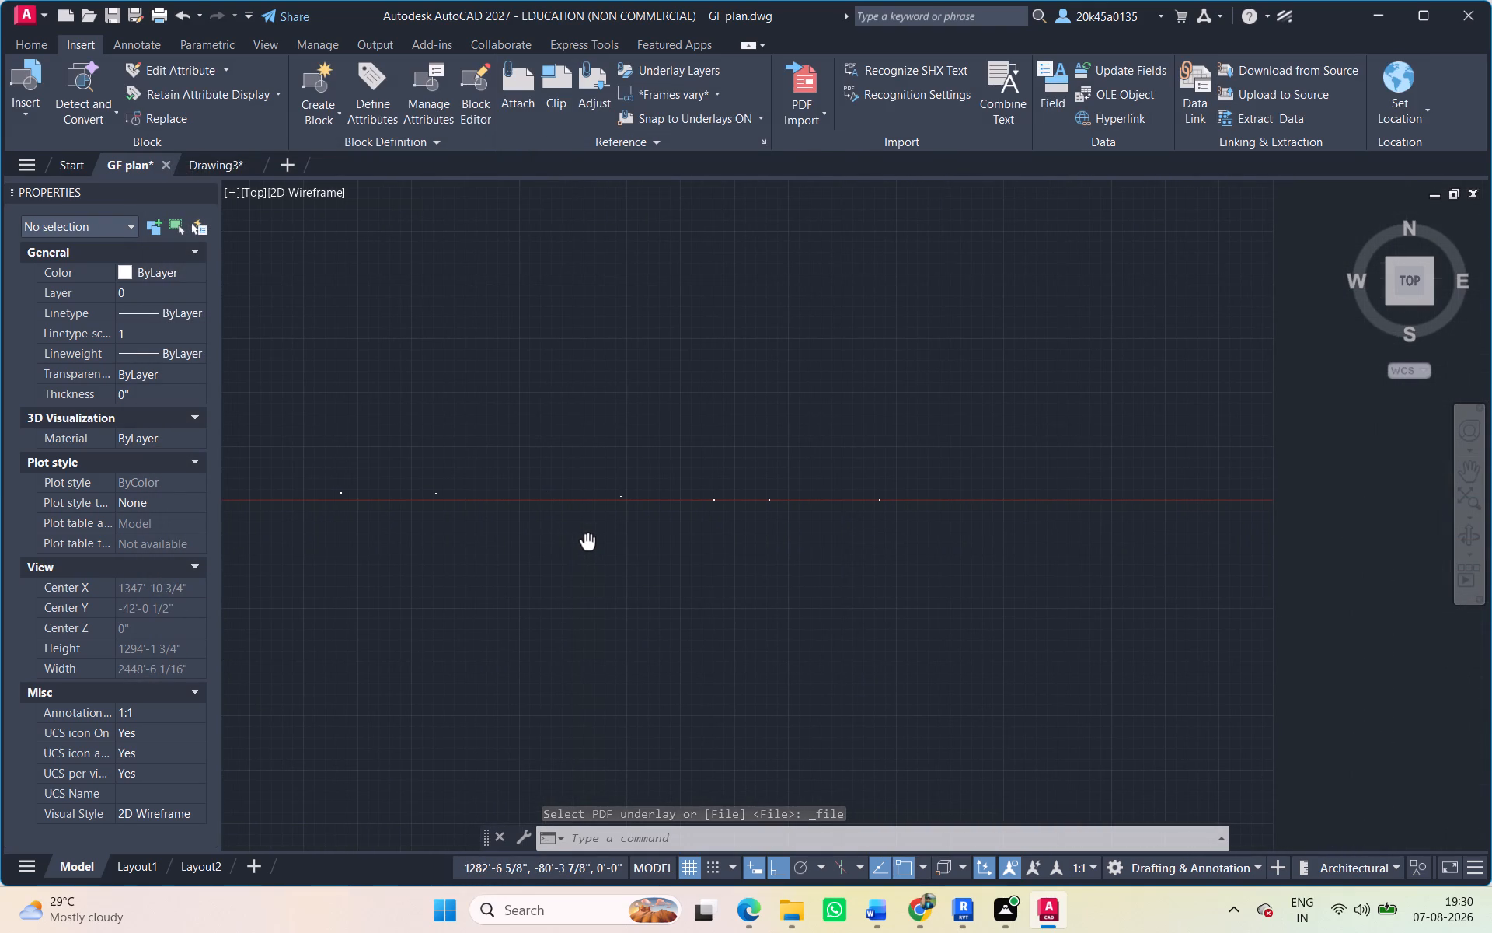
middle_click_drag(587, 542, 1161, 575)
left_click(811, 121)
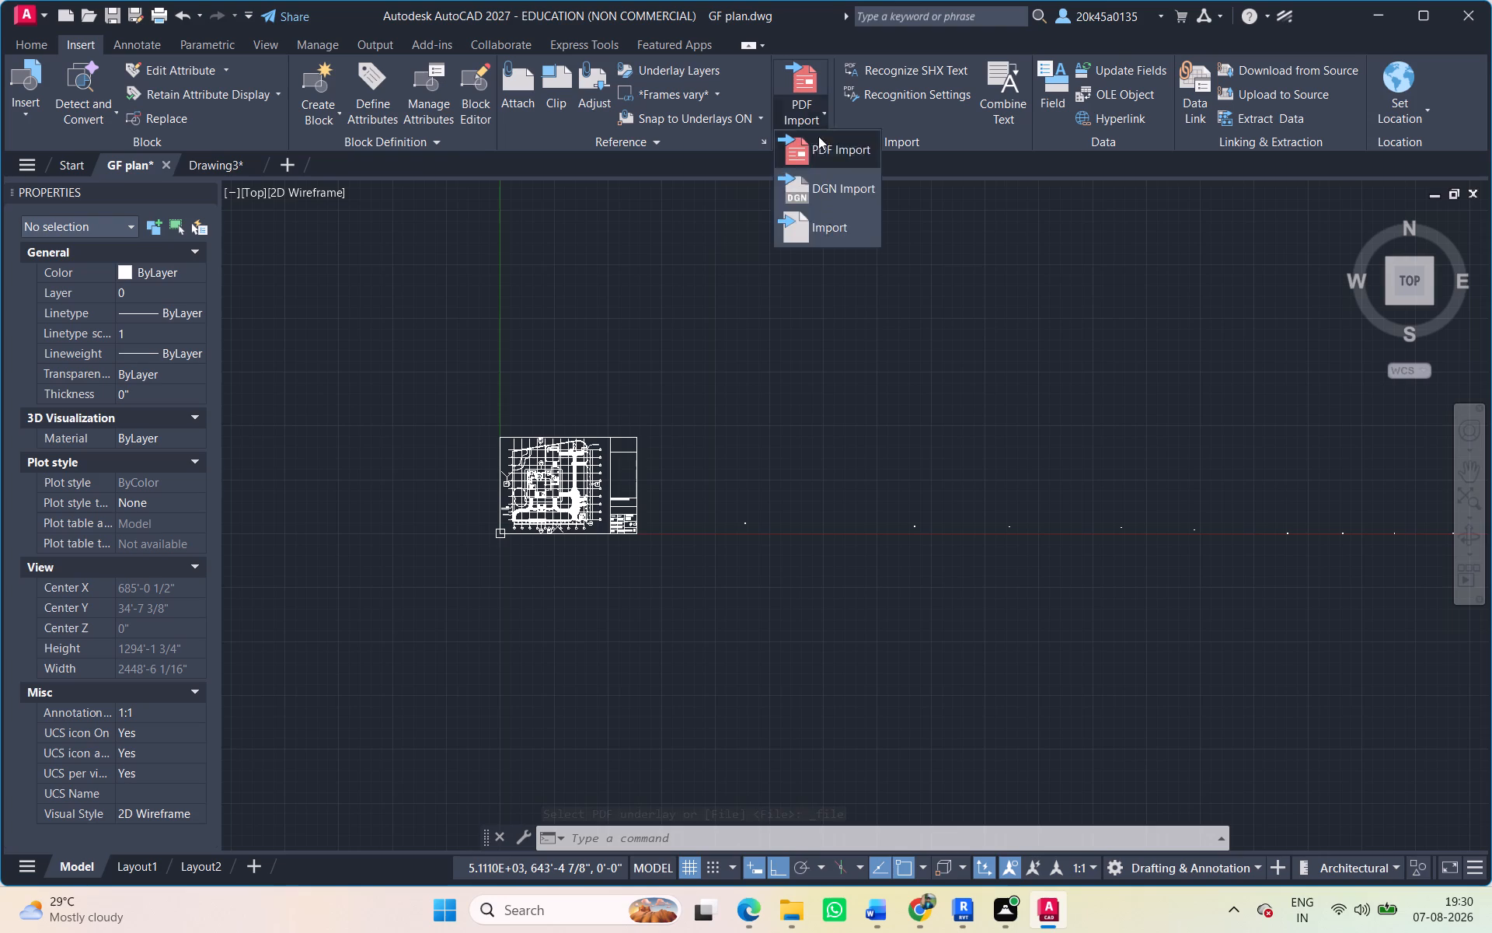
left_click(817, 152)
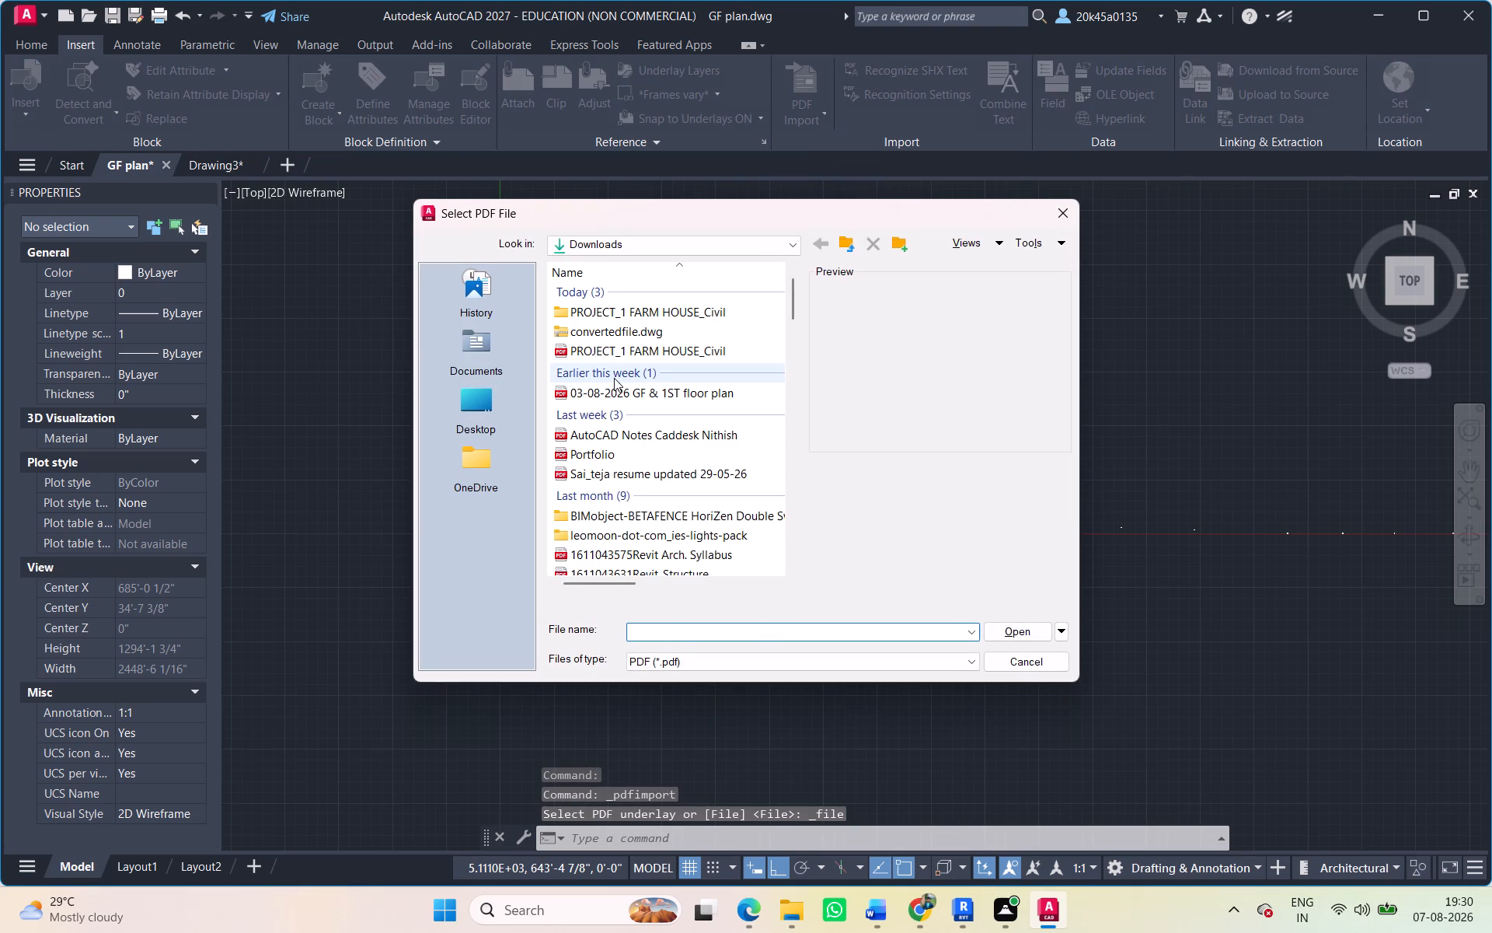
left_click(617, 356)
left_click(1011, 628)
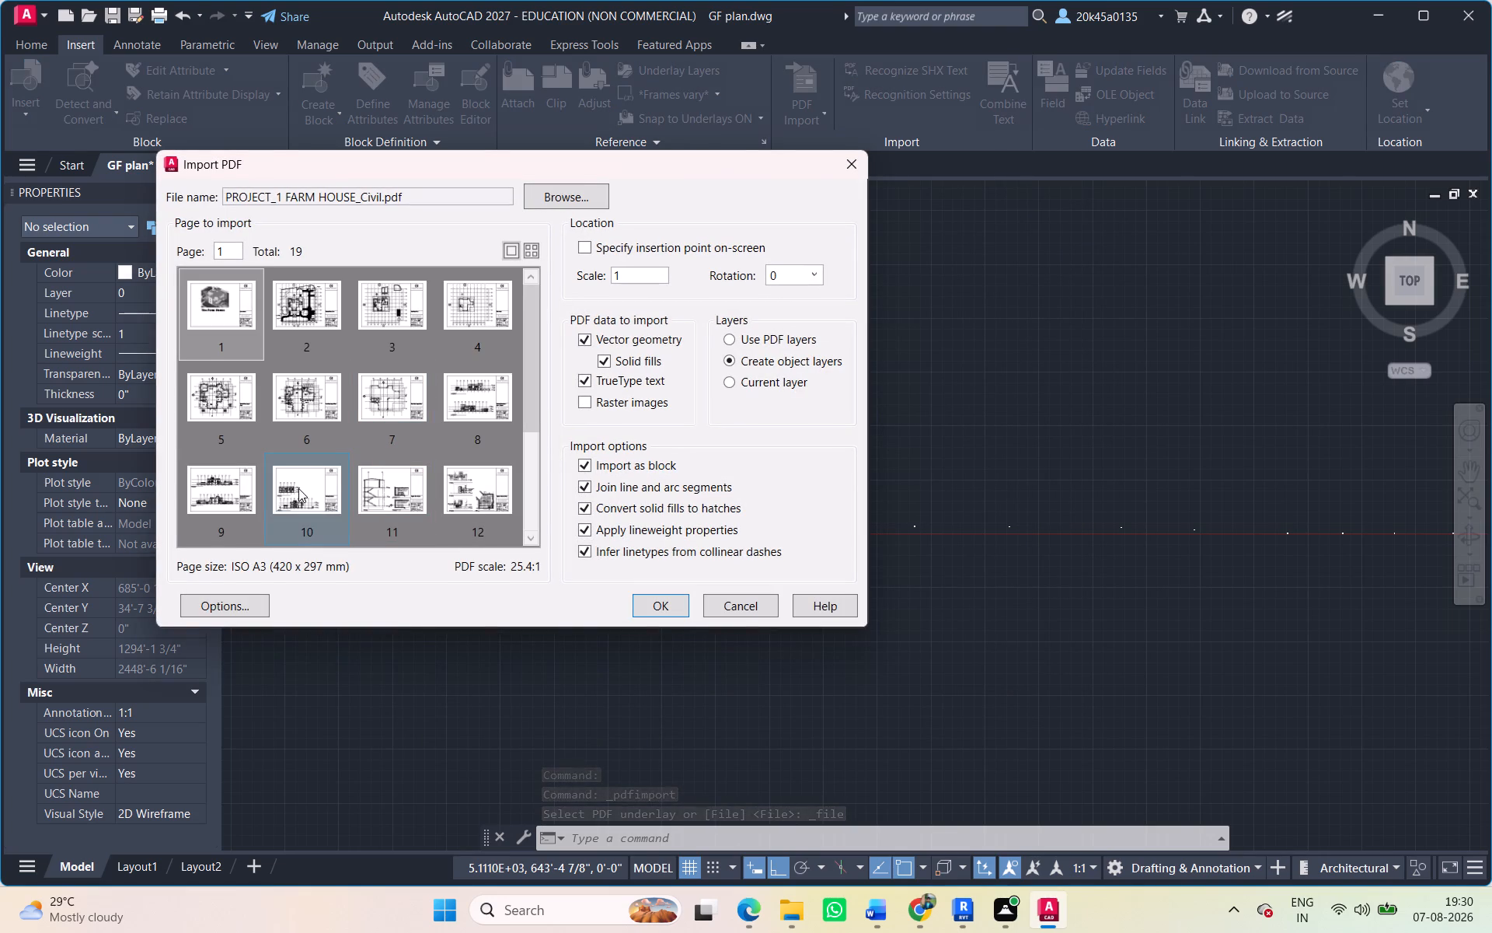
left_click(385, 494)
left_click(661, 606)
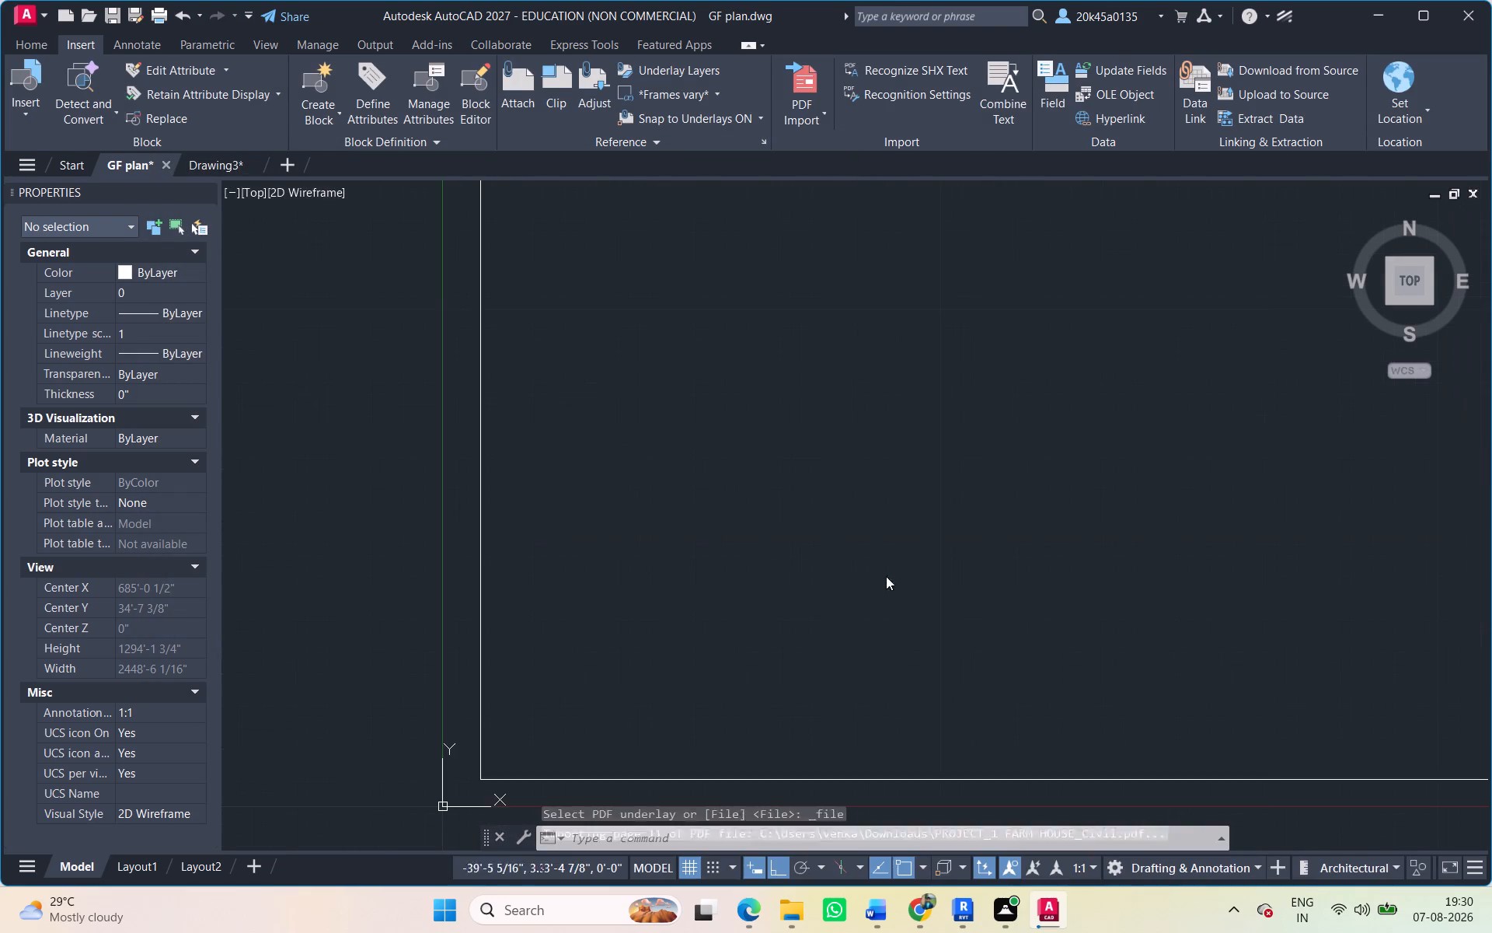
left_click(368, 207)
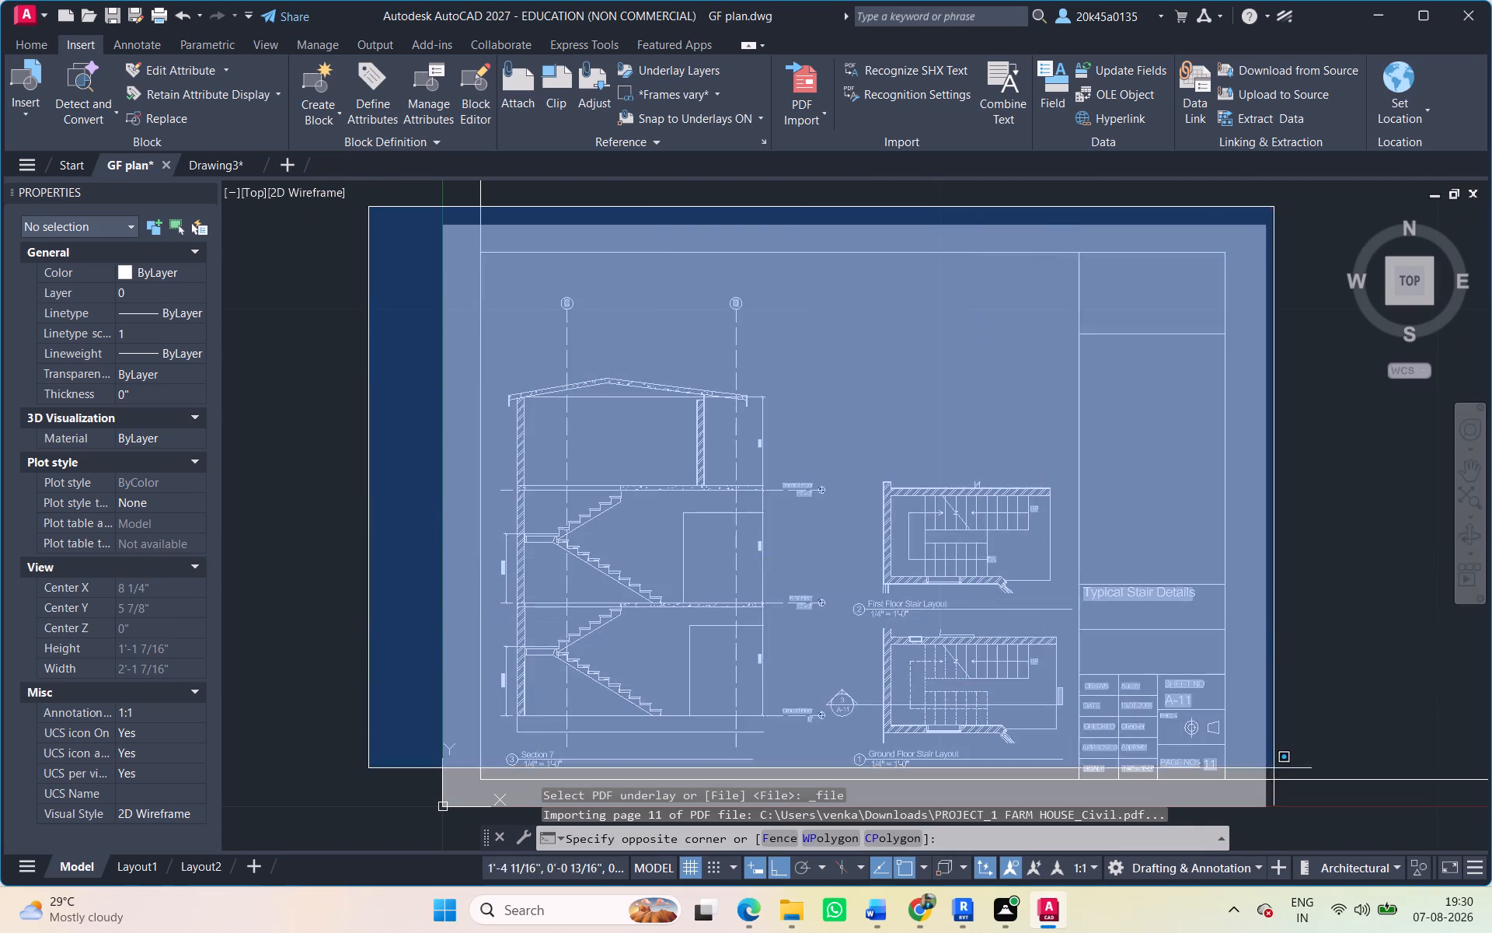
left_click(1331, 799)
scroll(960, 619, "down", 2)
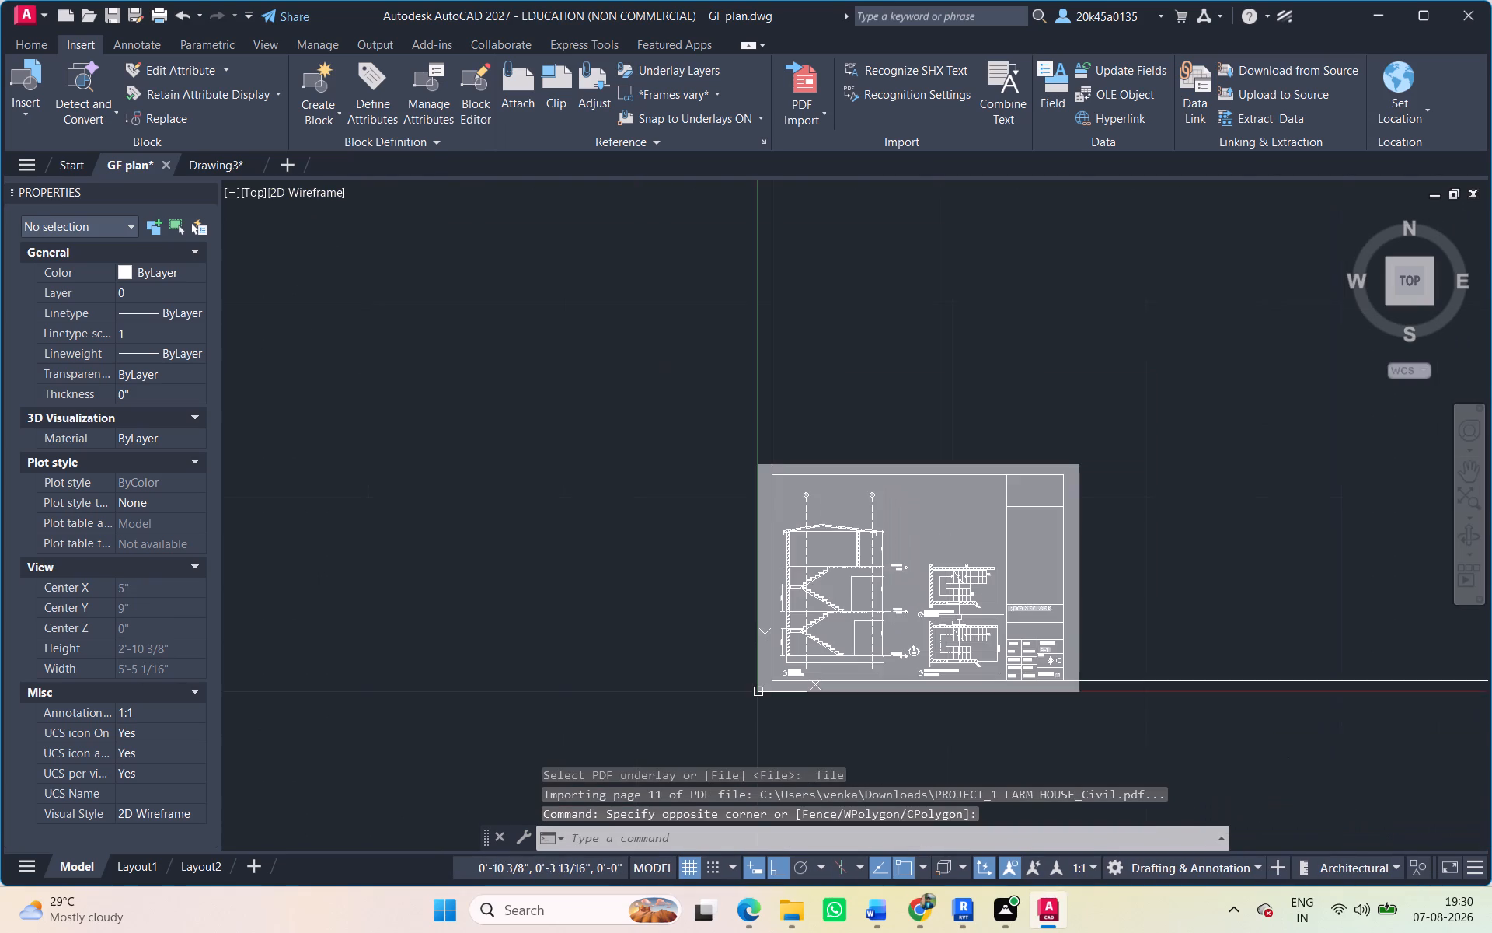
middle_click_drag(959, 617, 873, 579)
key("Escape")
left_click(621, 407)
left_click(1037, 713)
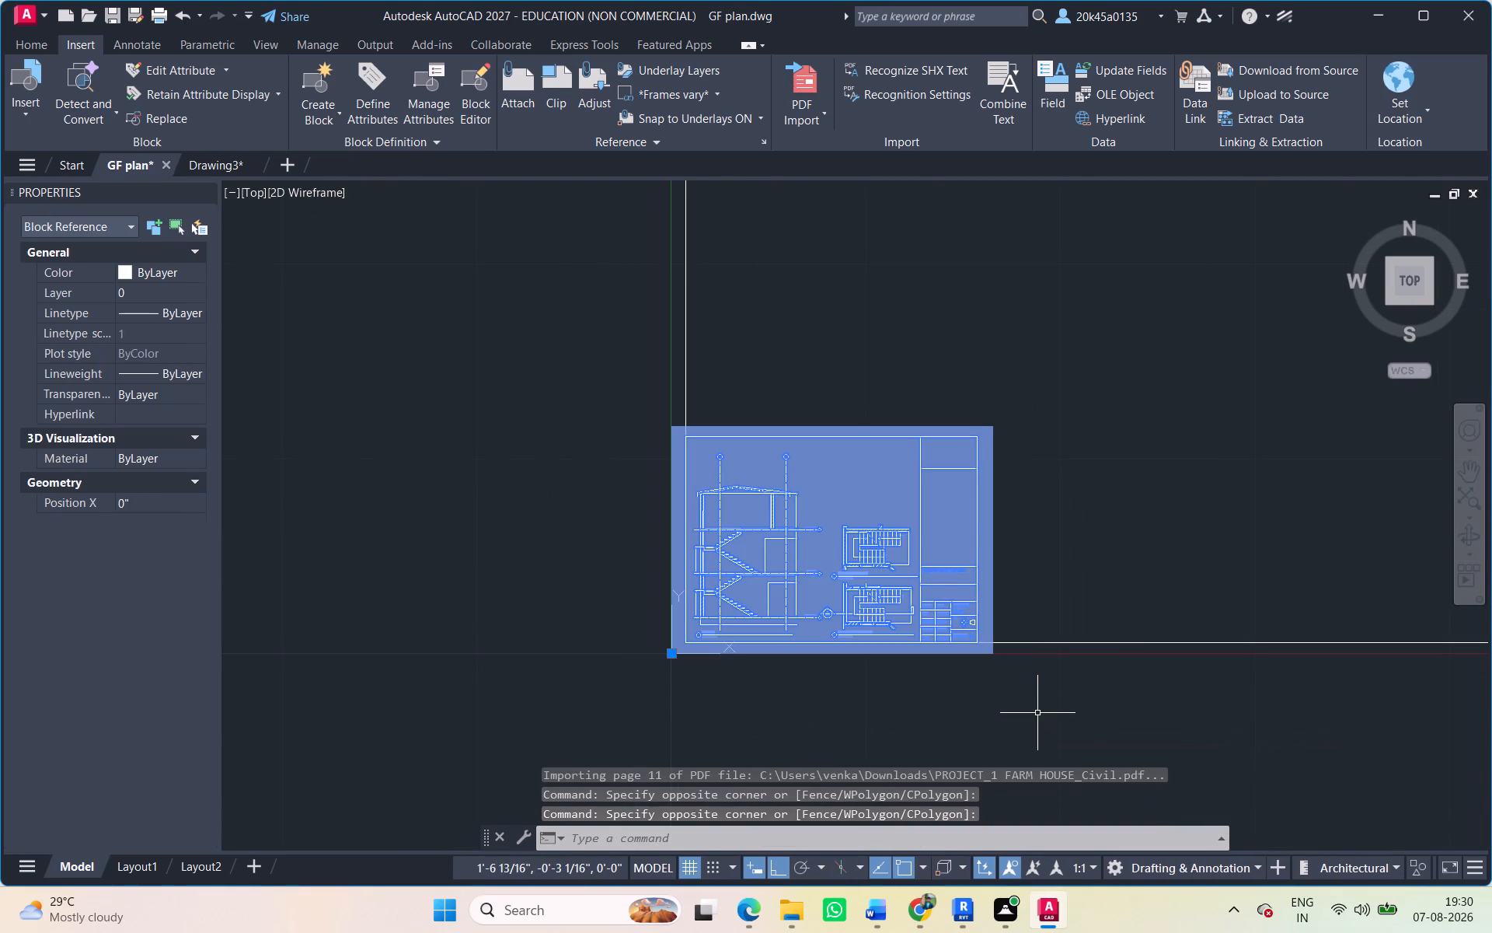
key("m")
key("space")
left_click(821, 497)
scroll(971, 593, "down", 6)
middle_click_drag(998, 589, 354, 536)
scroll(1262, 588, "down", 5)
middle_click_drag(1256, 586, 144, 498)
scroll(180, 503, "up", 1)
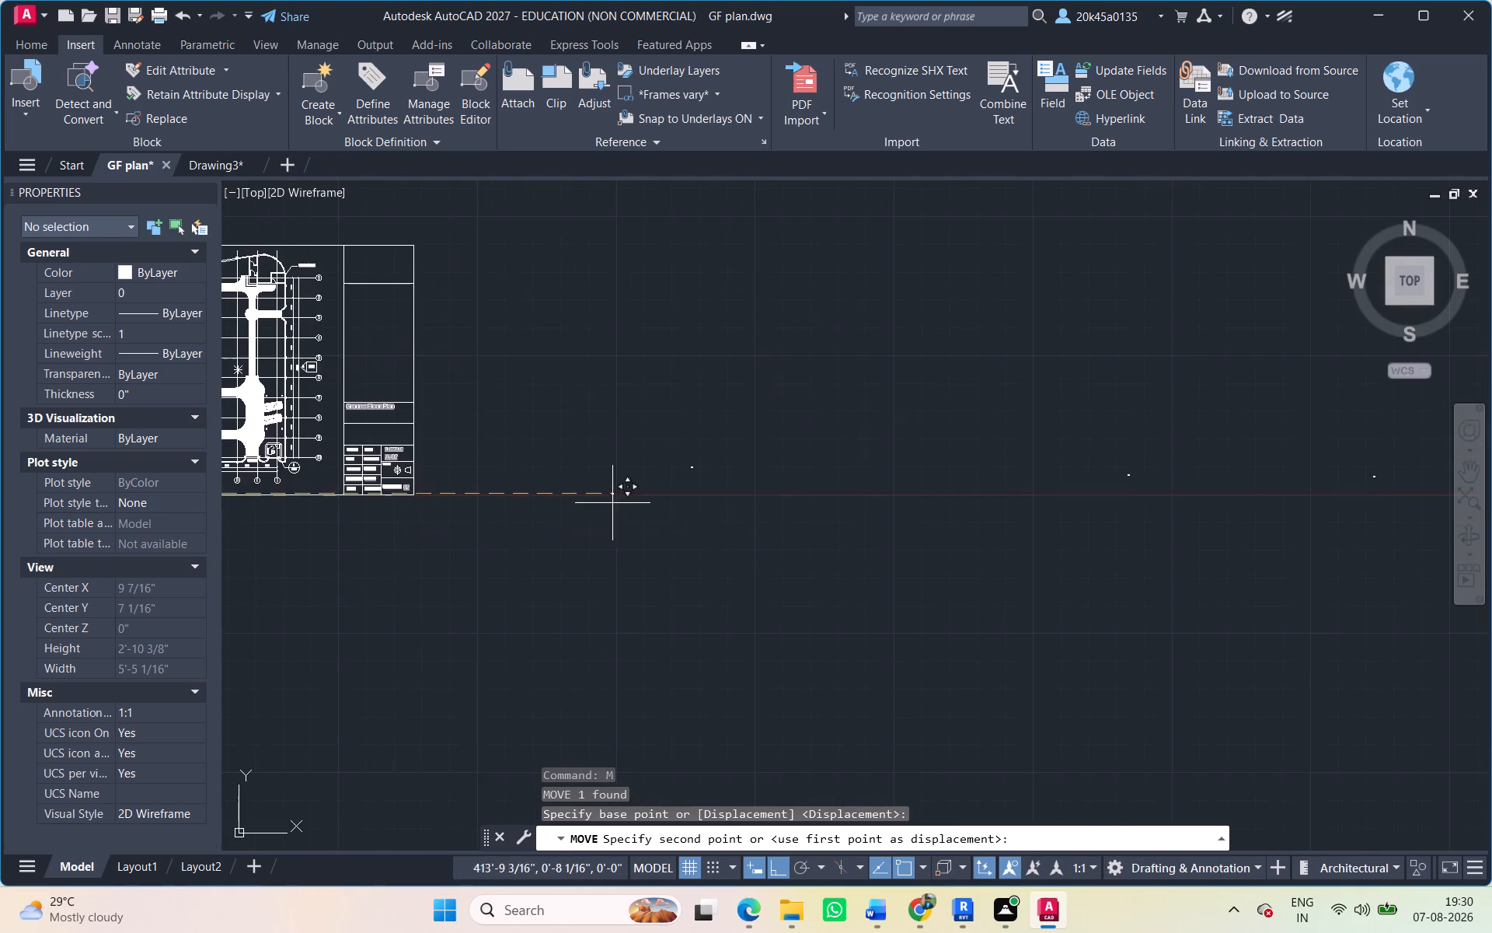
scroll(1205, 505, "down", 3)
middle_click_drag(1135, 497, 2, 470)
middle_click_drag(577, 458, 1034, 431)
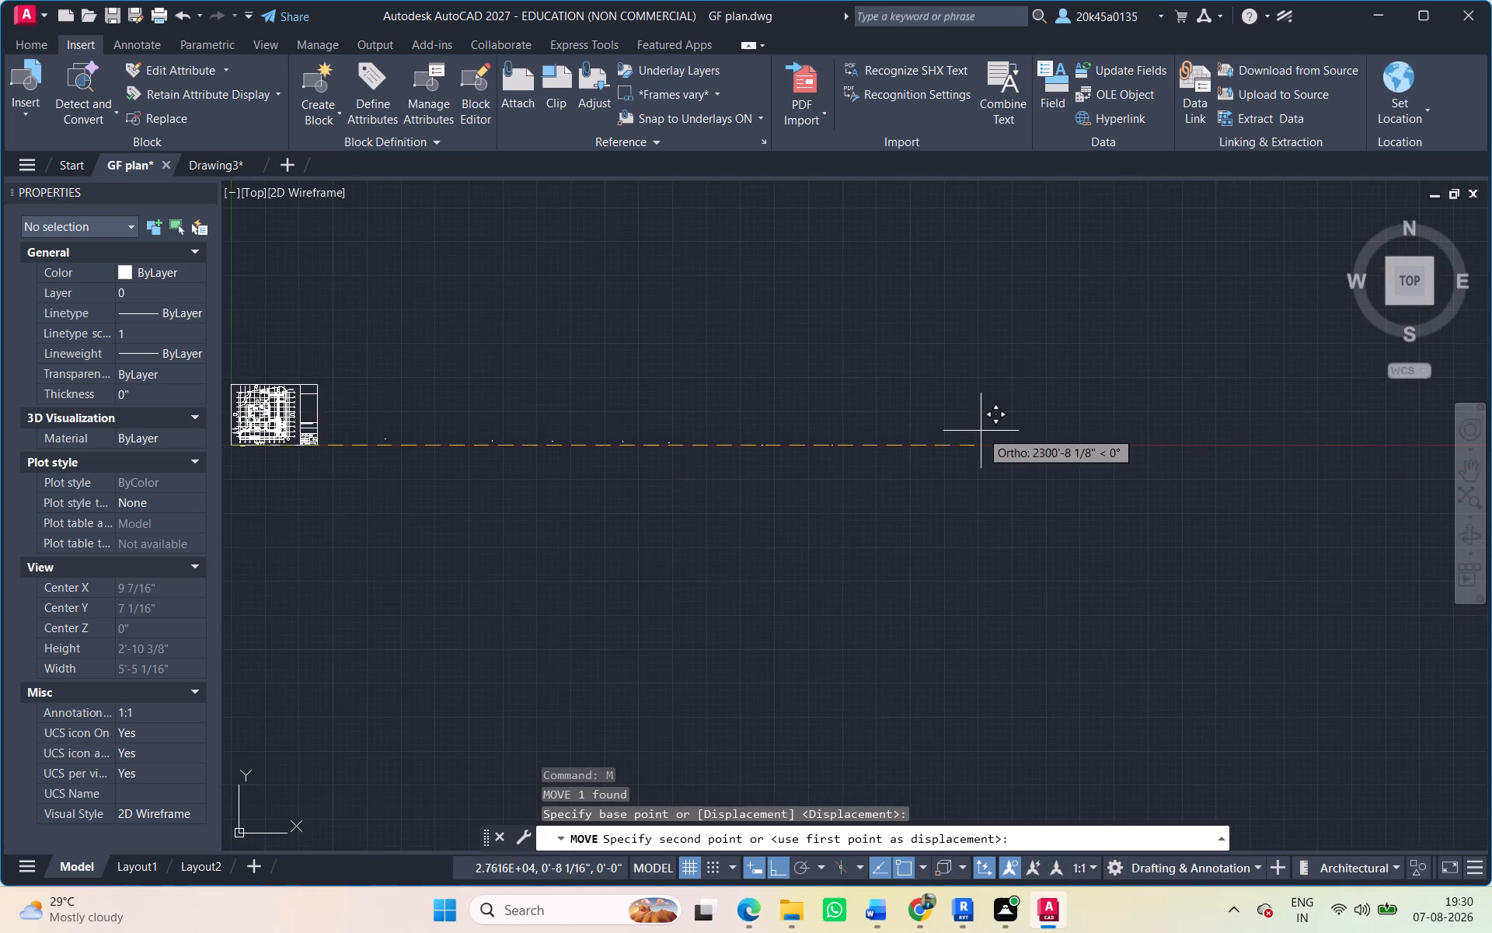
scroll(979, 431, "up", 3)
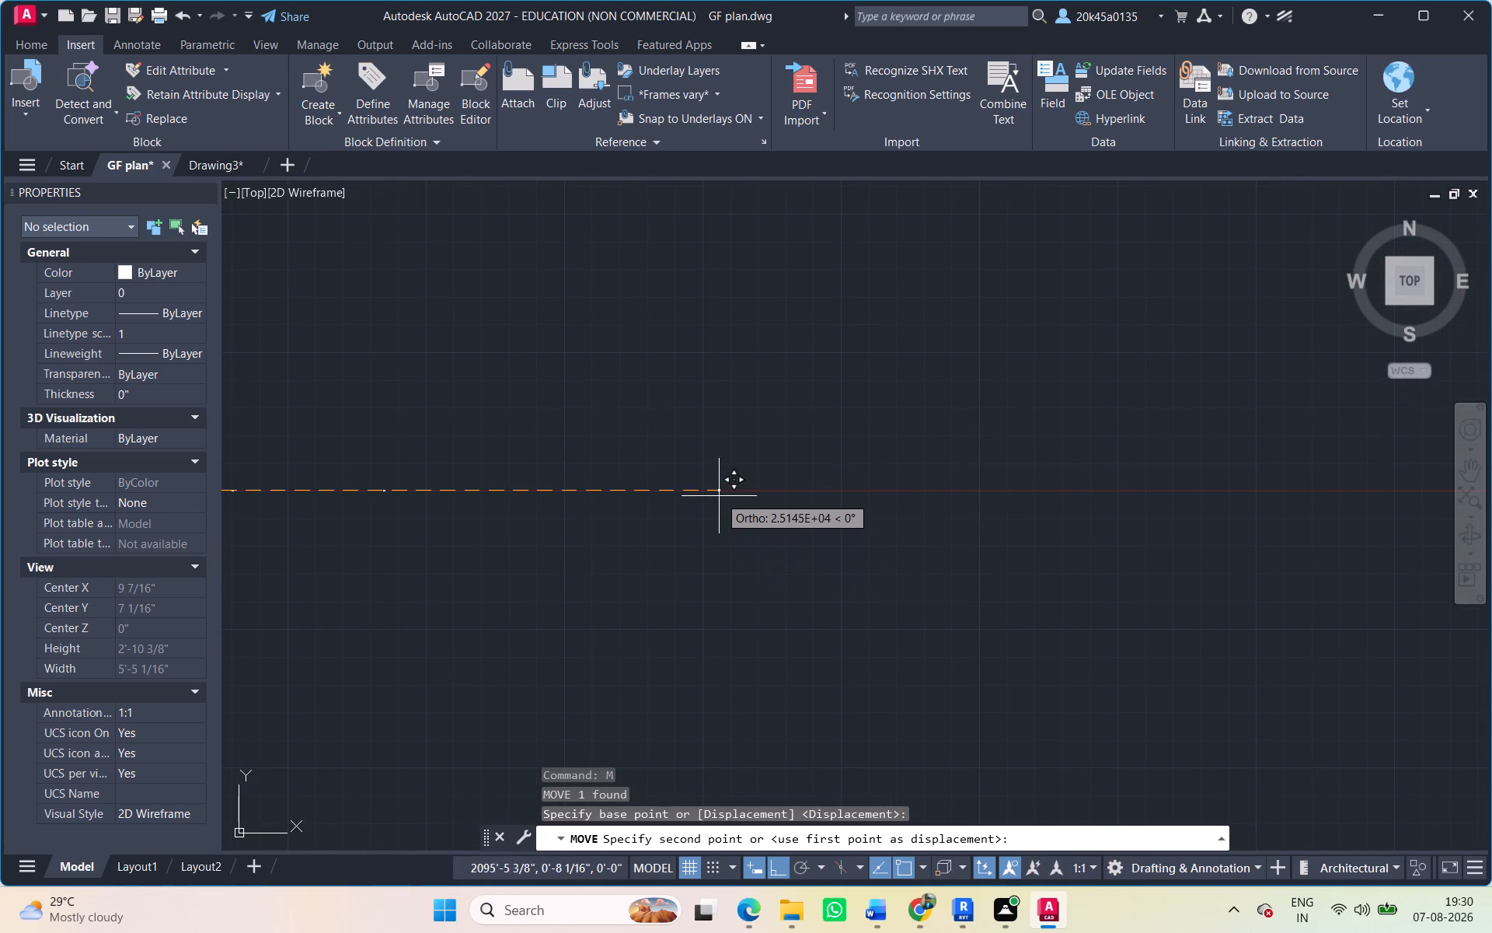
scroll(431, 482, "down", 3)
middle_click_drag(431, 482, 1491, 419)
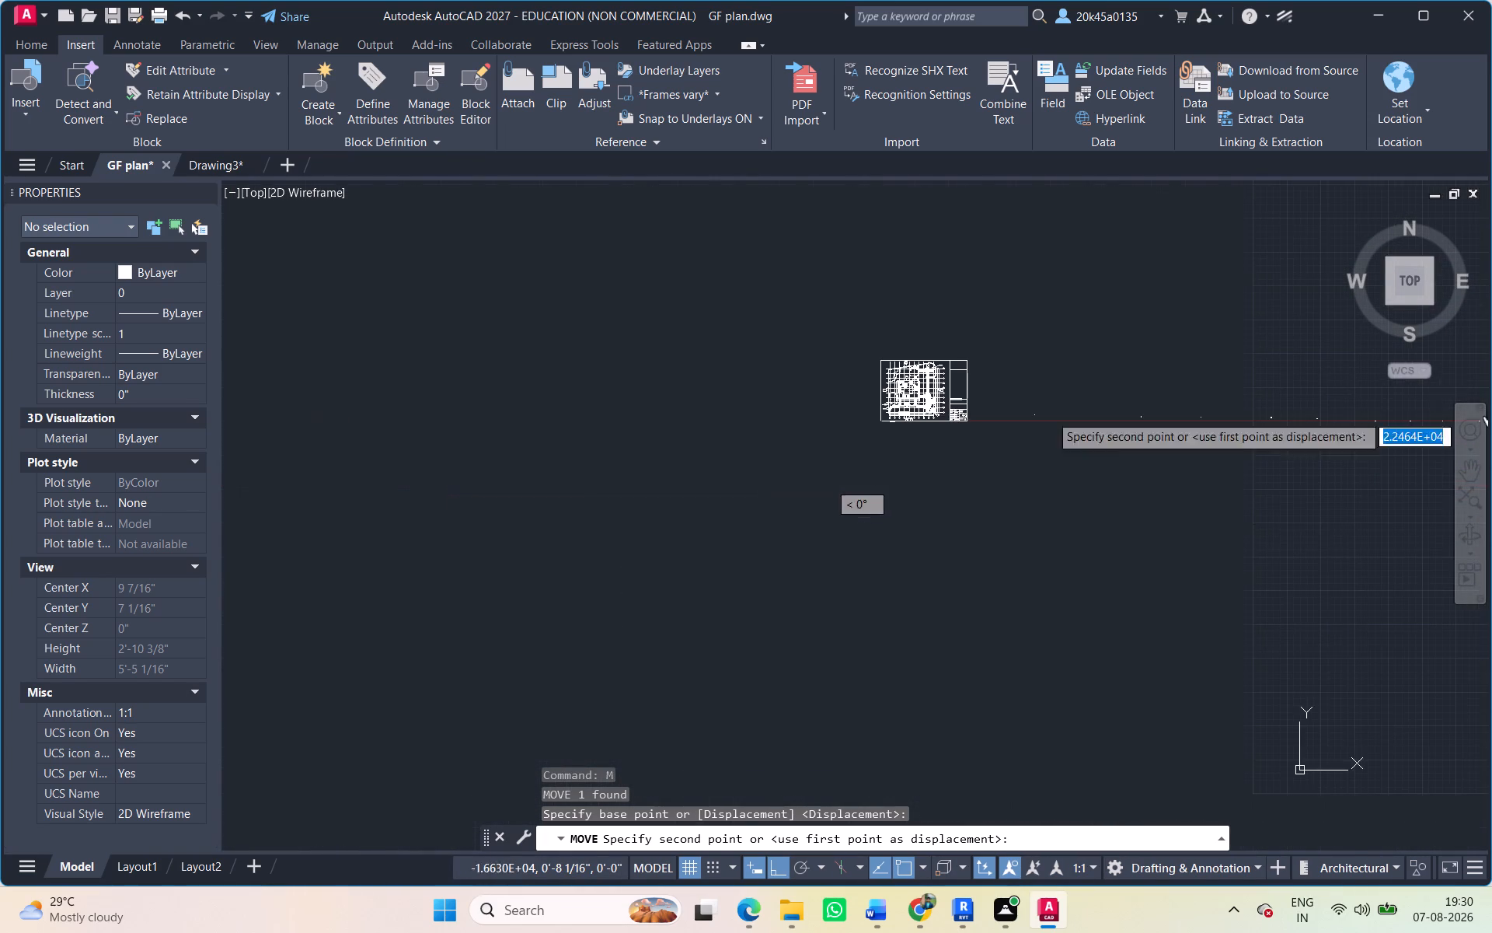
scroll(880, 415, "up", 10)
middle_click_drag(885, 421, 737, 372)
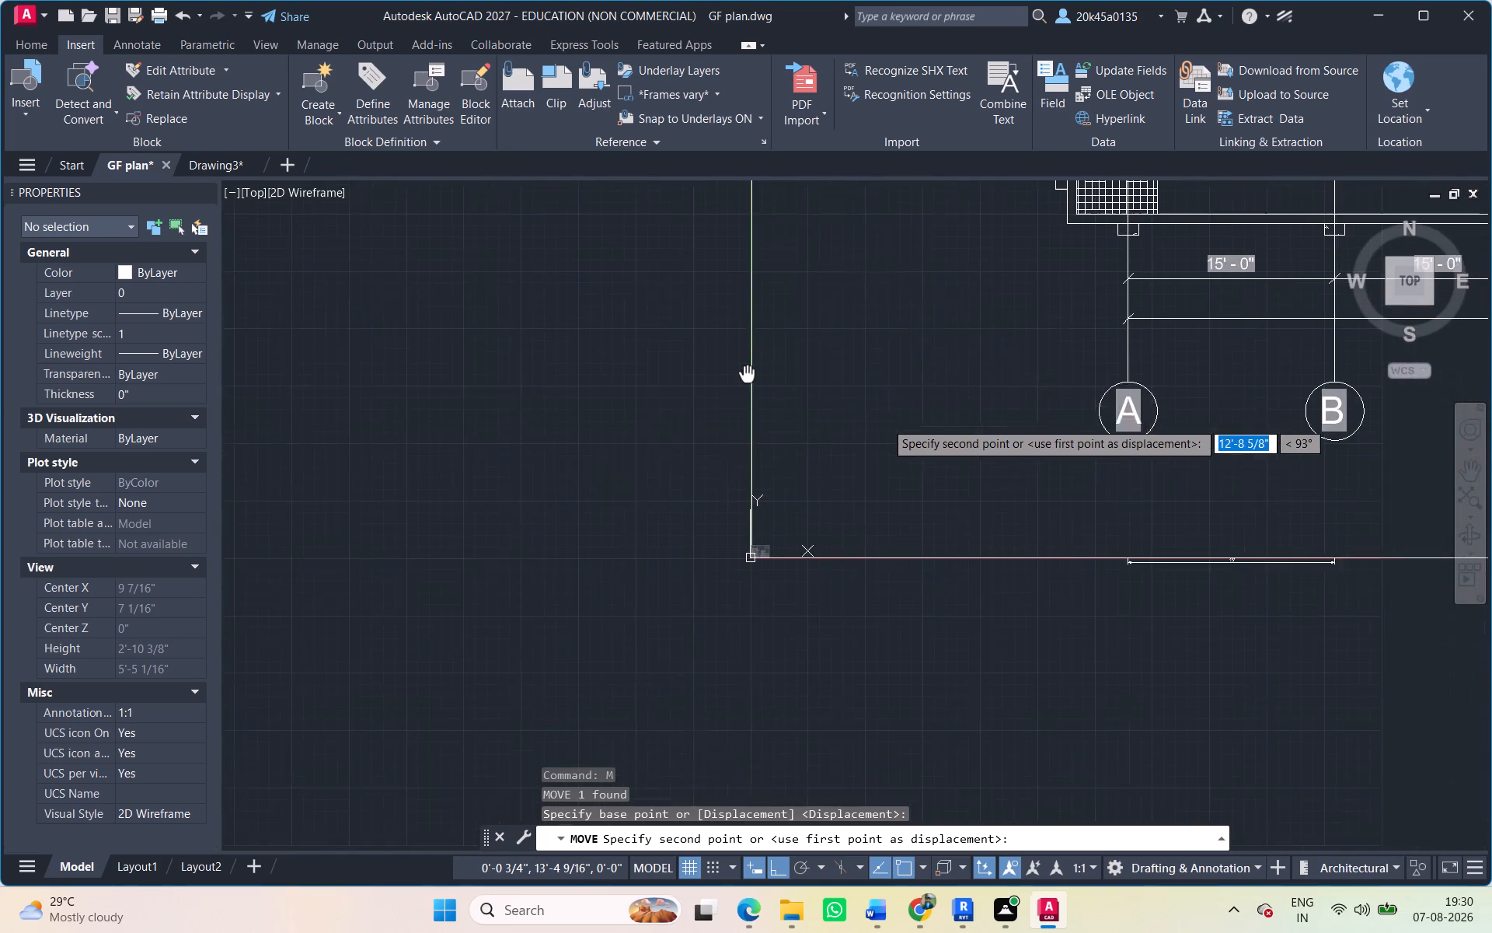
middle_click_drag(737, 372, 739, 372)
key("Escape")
Explode the imported page 11 block of typical stair details at the origin into separate objects.
scroll(761, 529, "down", 2)
scroll(763, 532, "up", 4)
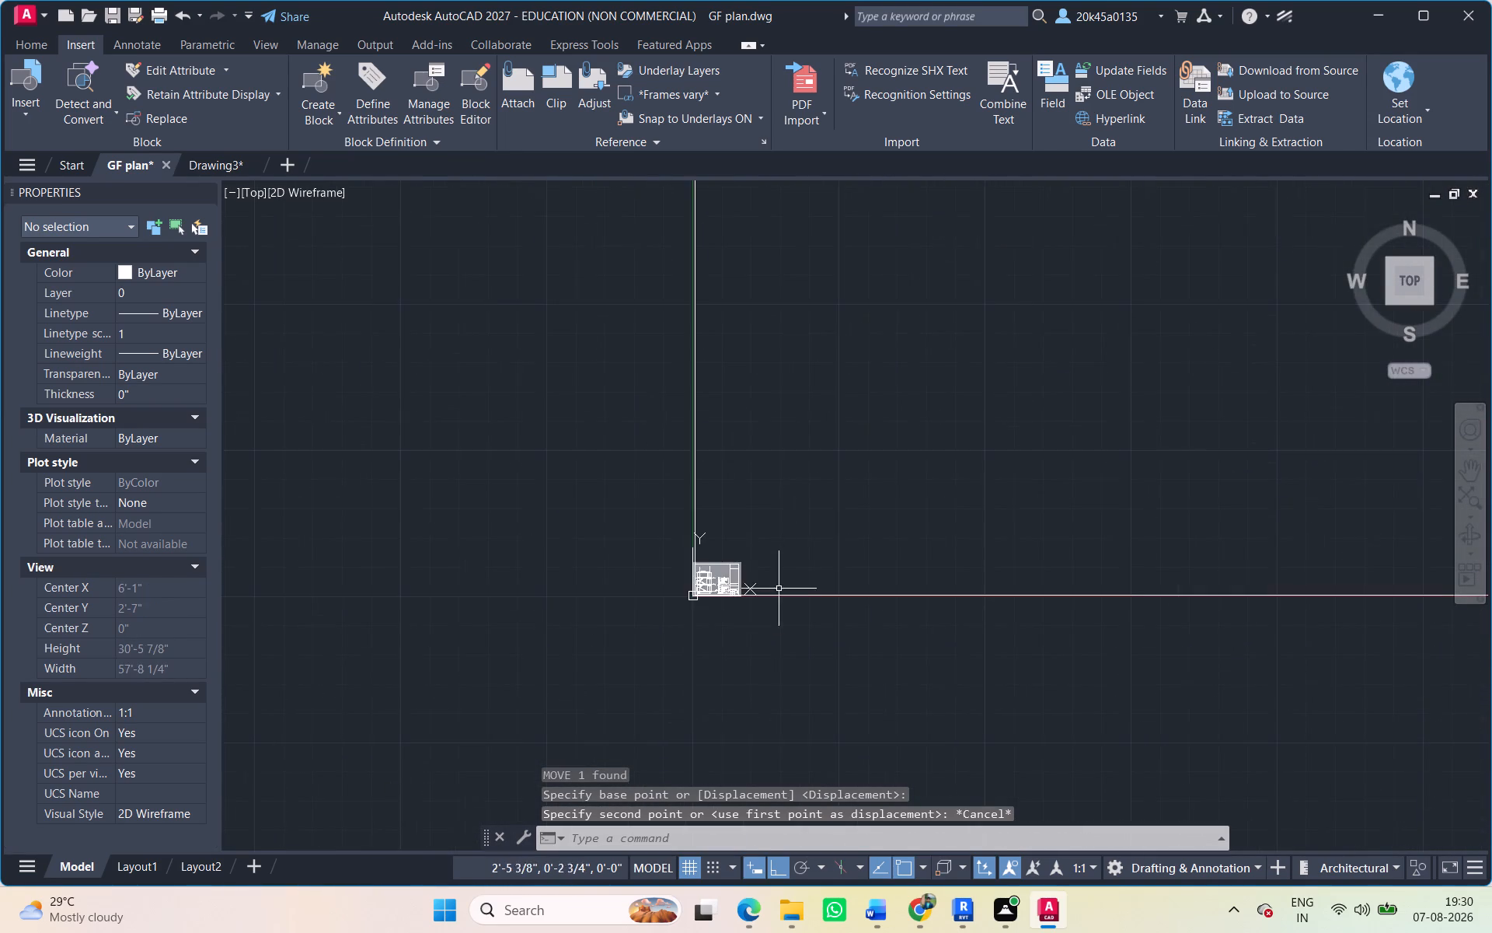
scroll(772, 596, "up", 3)
middle_click_drag(762, 598, 1079, 539)
left_click(682, 366)
left_click(1083, 615)
key("x")
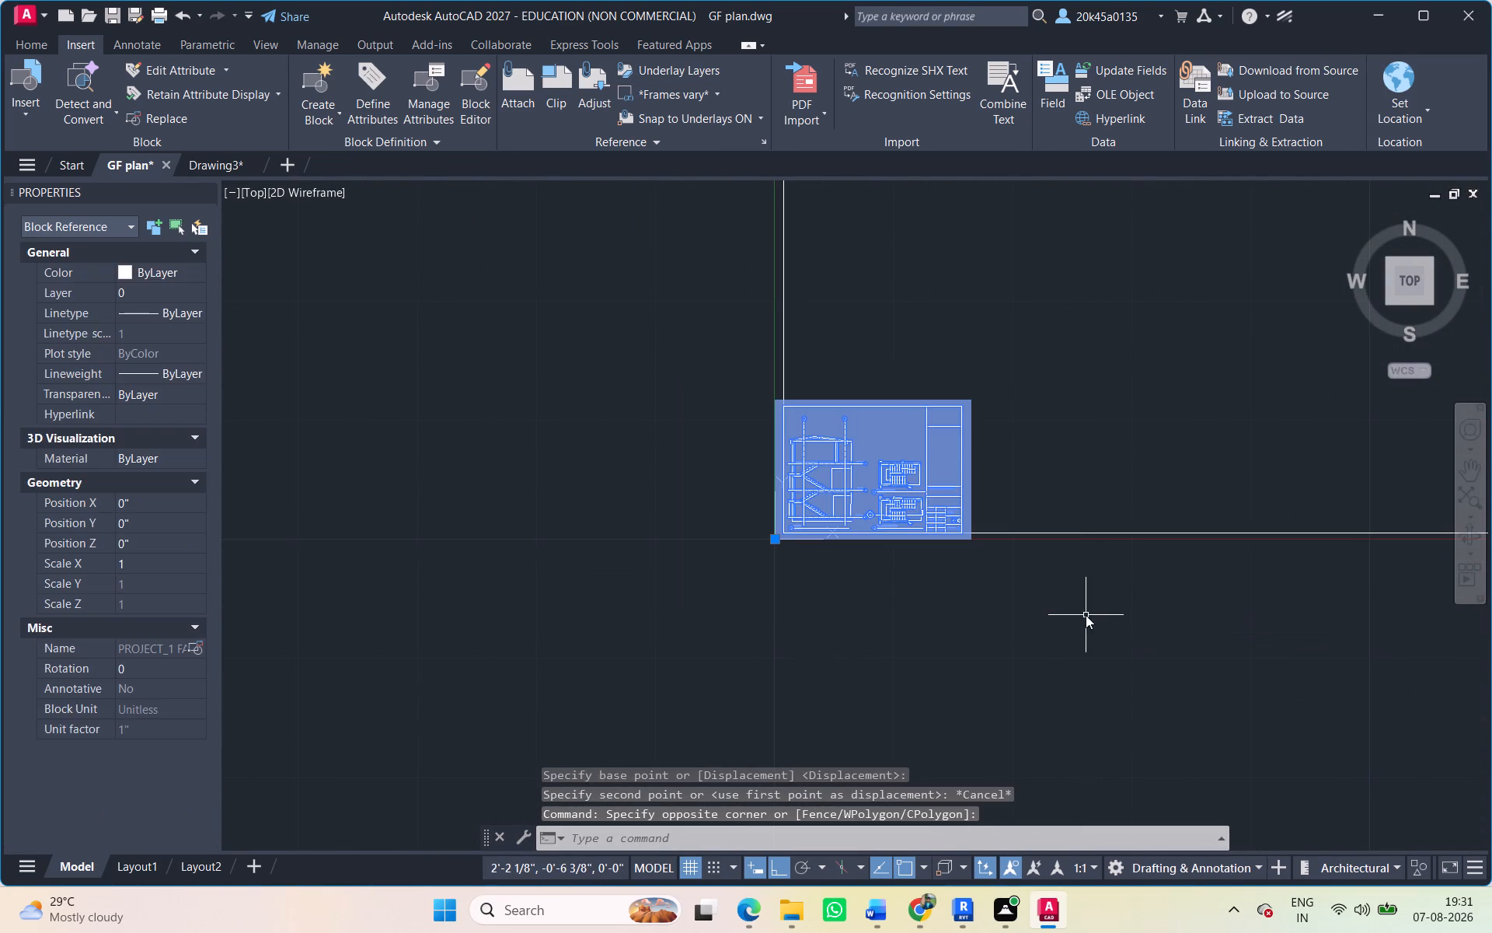
key("space")
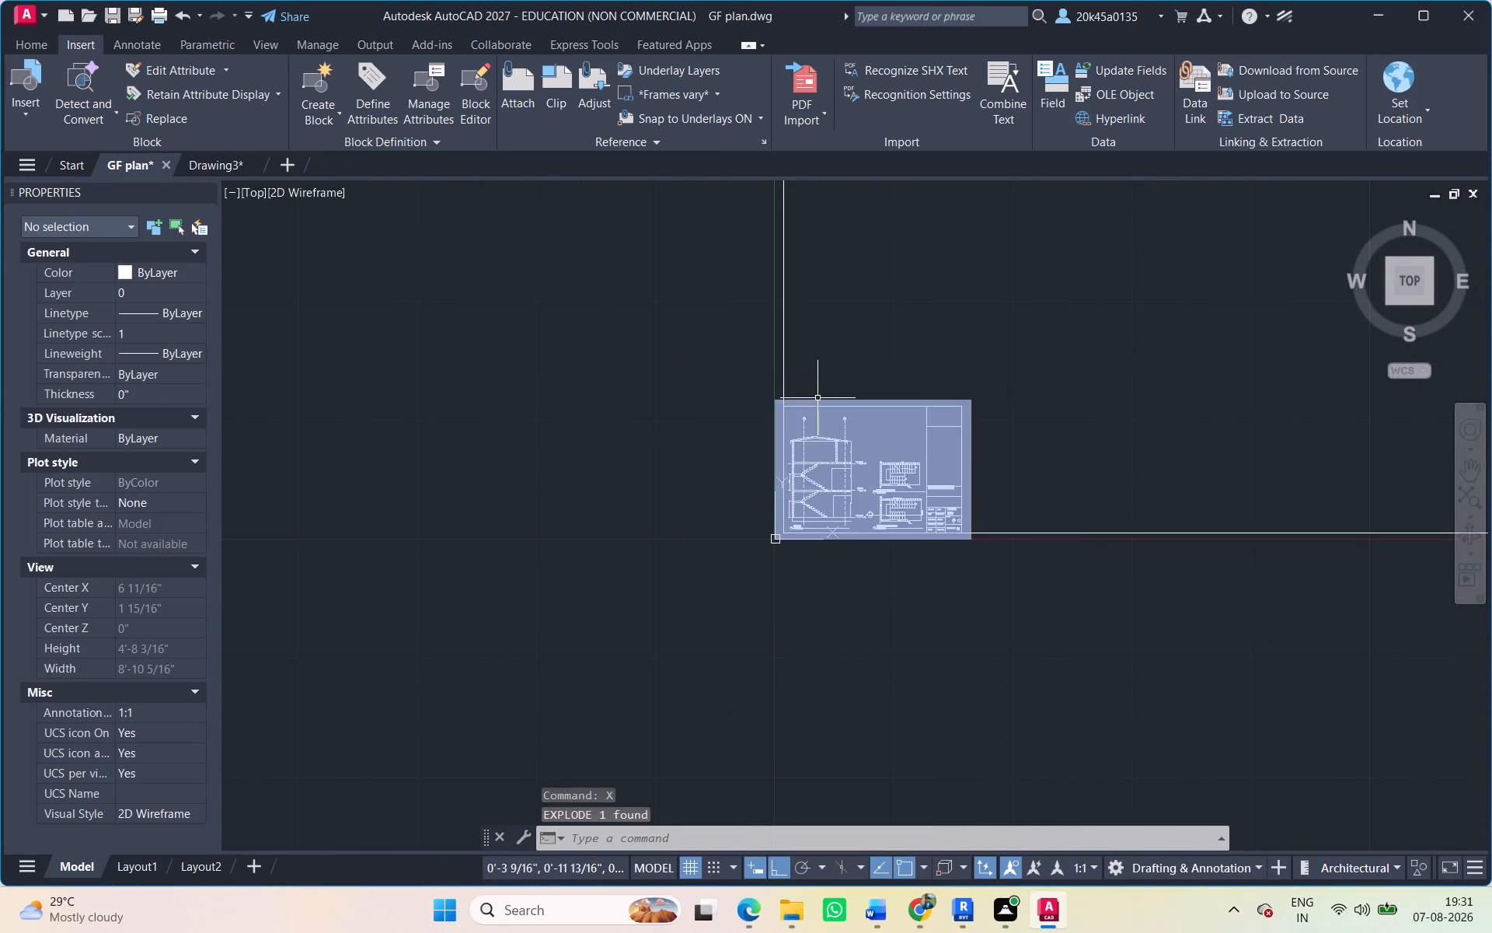
Erase the grey background fill behind the exploded page 11 sheet.
left_click(820, 400)
key("Delete")
Move all objects of the exploded page 11 sheet due east, into empty space beyond the page 10 sheet.
left_click(739, 369)
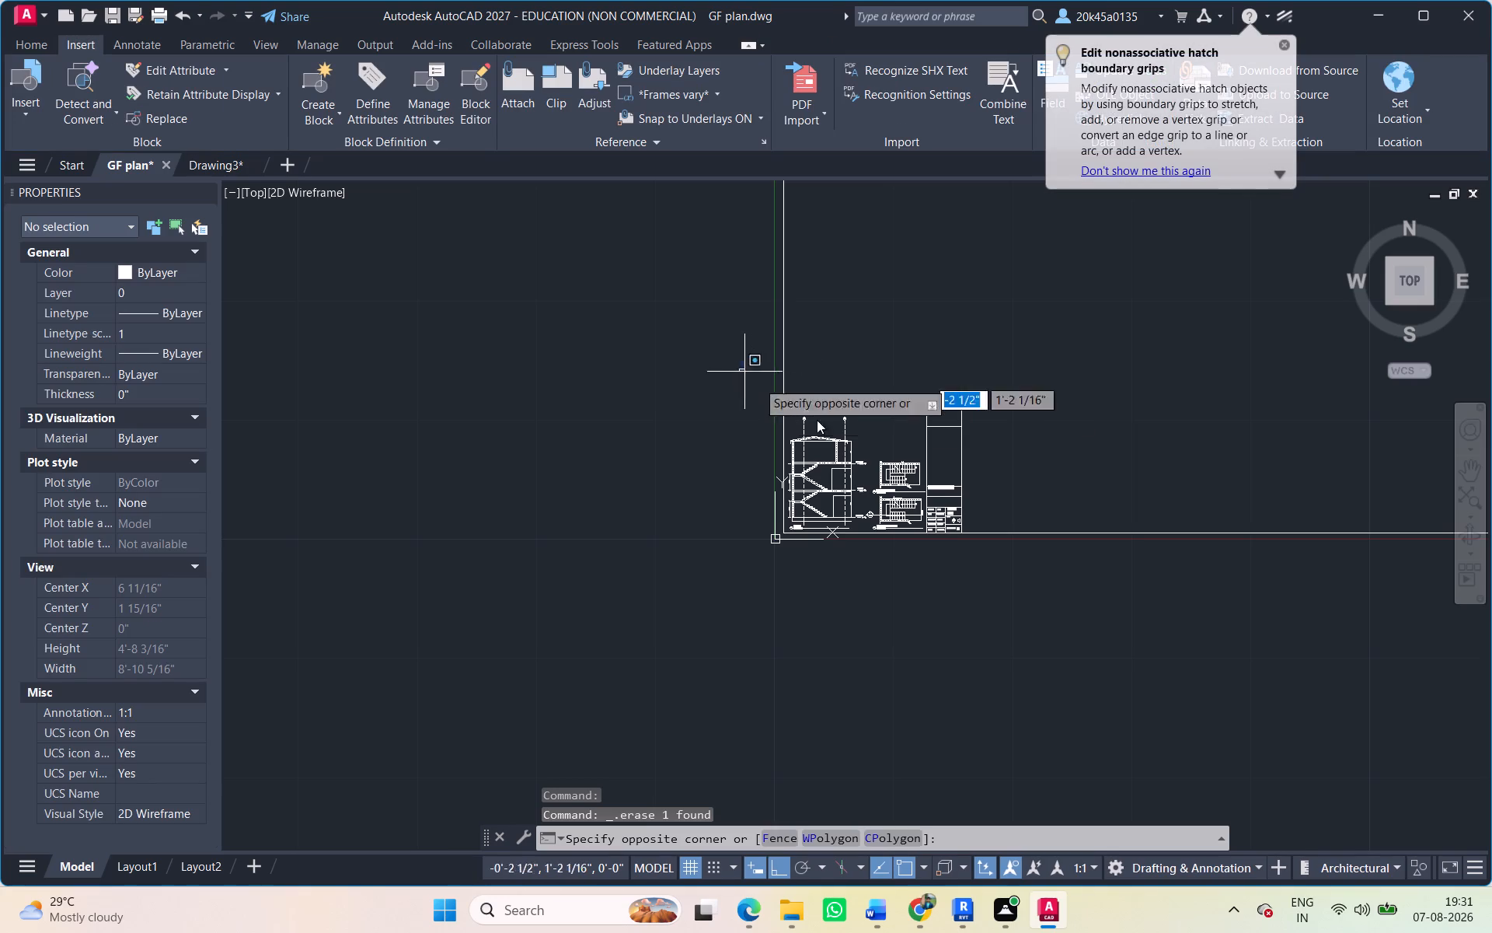
left_click(1052, 578)
key("m")
key("space")
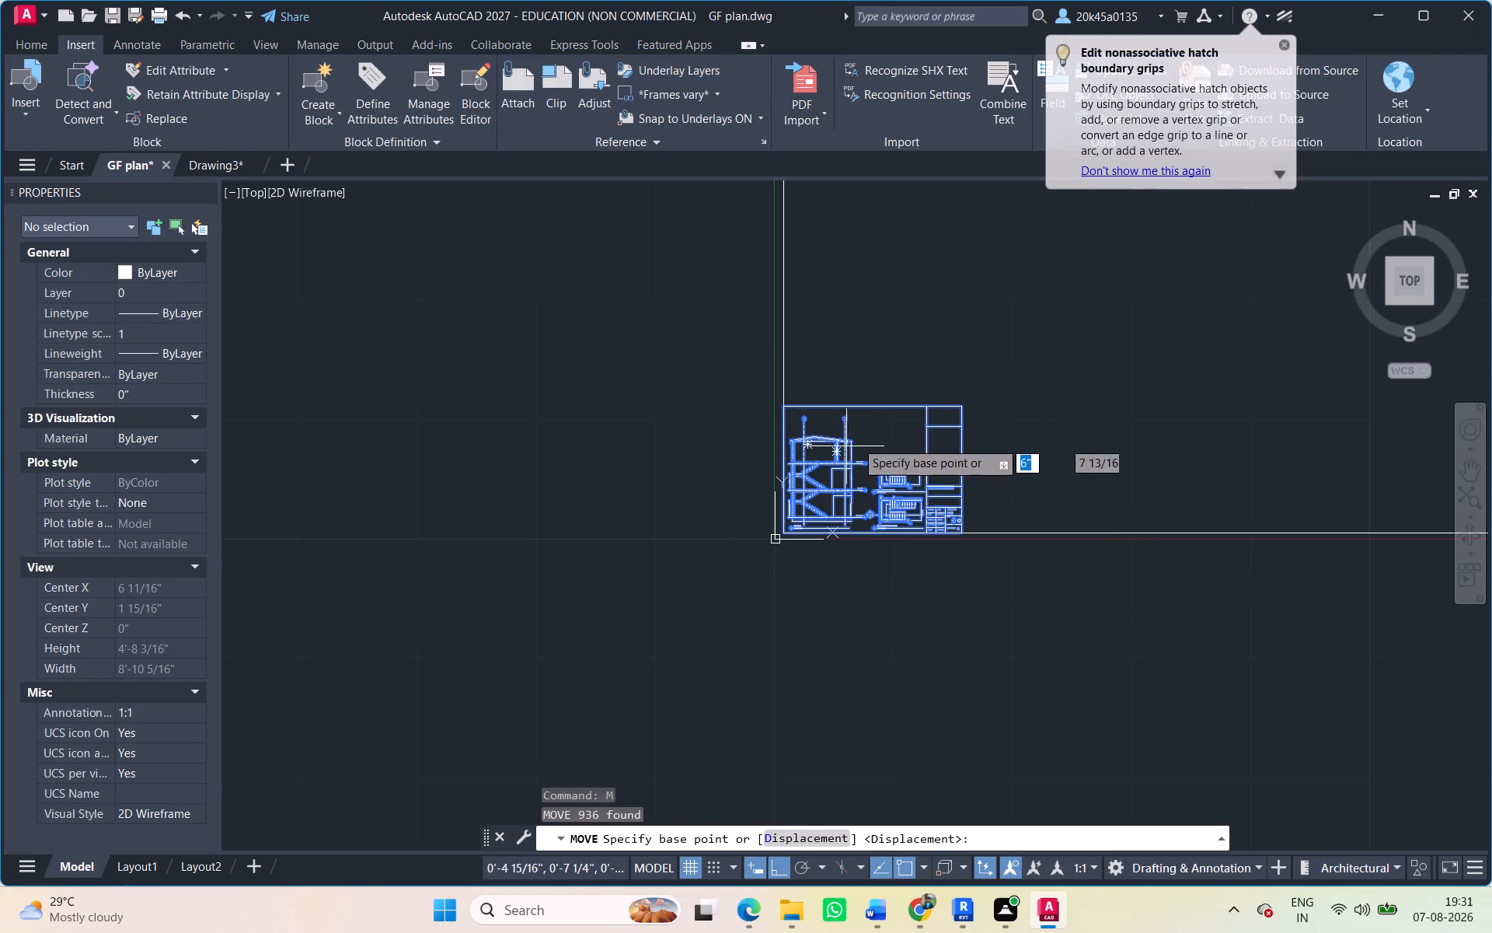
left_click(878, 442)
scroll(1002, 544, "down", 11)
middle_click_drag(1034, 553, 74, 376)
scroll(74, 376, "up", 1)
scroll(1124, 428, "down", 3)
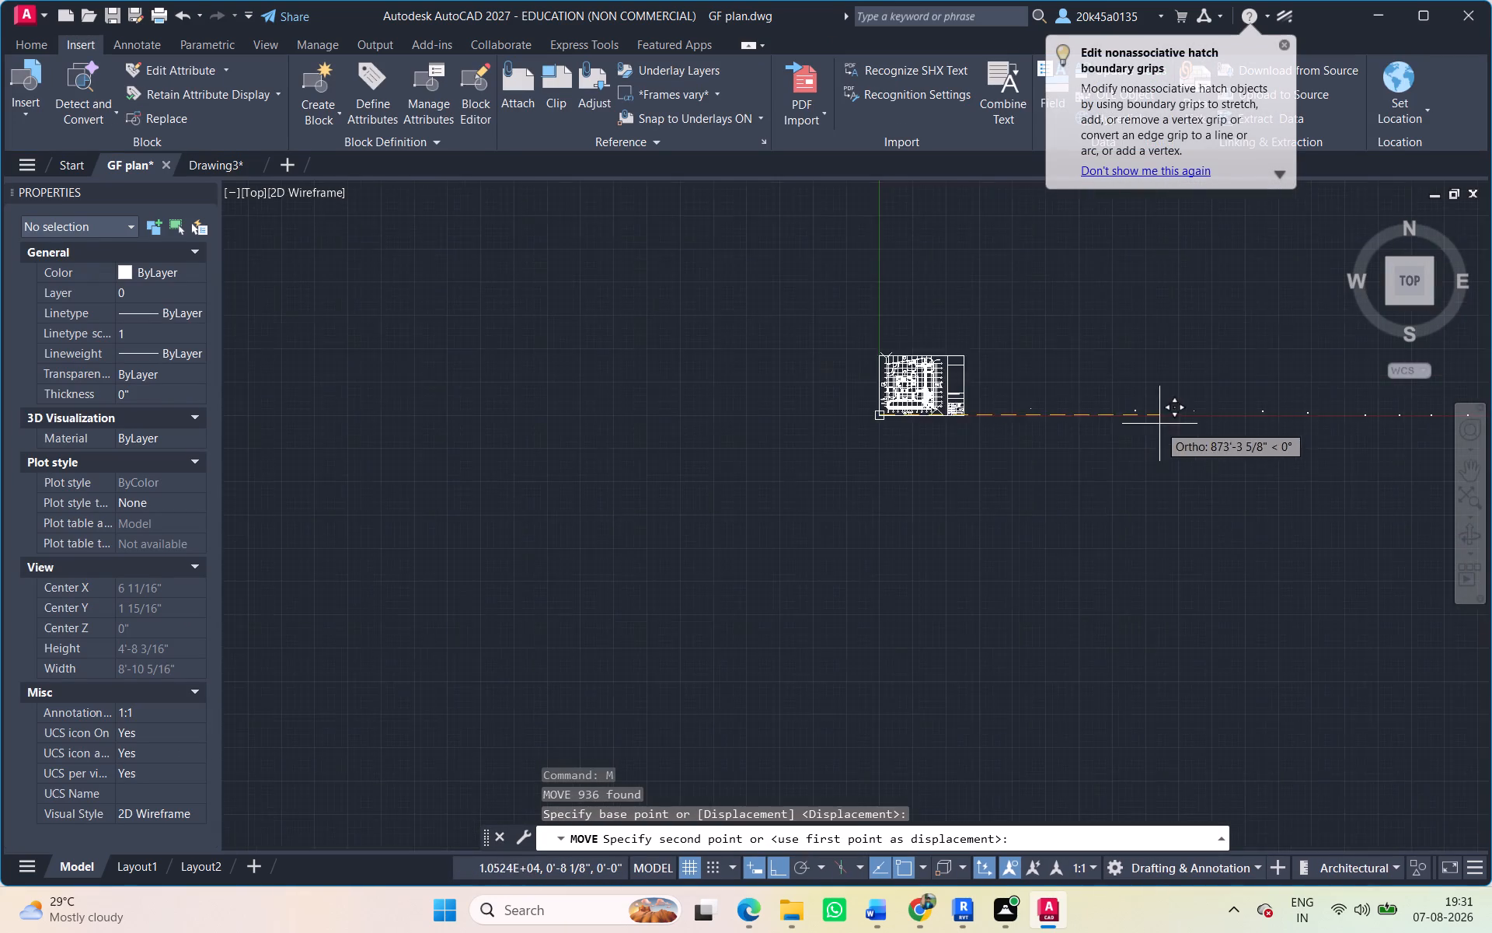
scroll(1159, 424, "down", 1)
middle_click_drag(870, 421, 68, 440)
middle_click_drag(820, 369, 1078, 413)
scroll(999, 494, "up", 4)
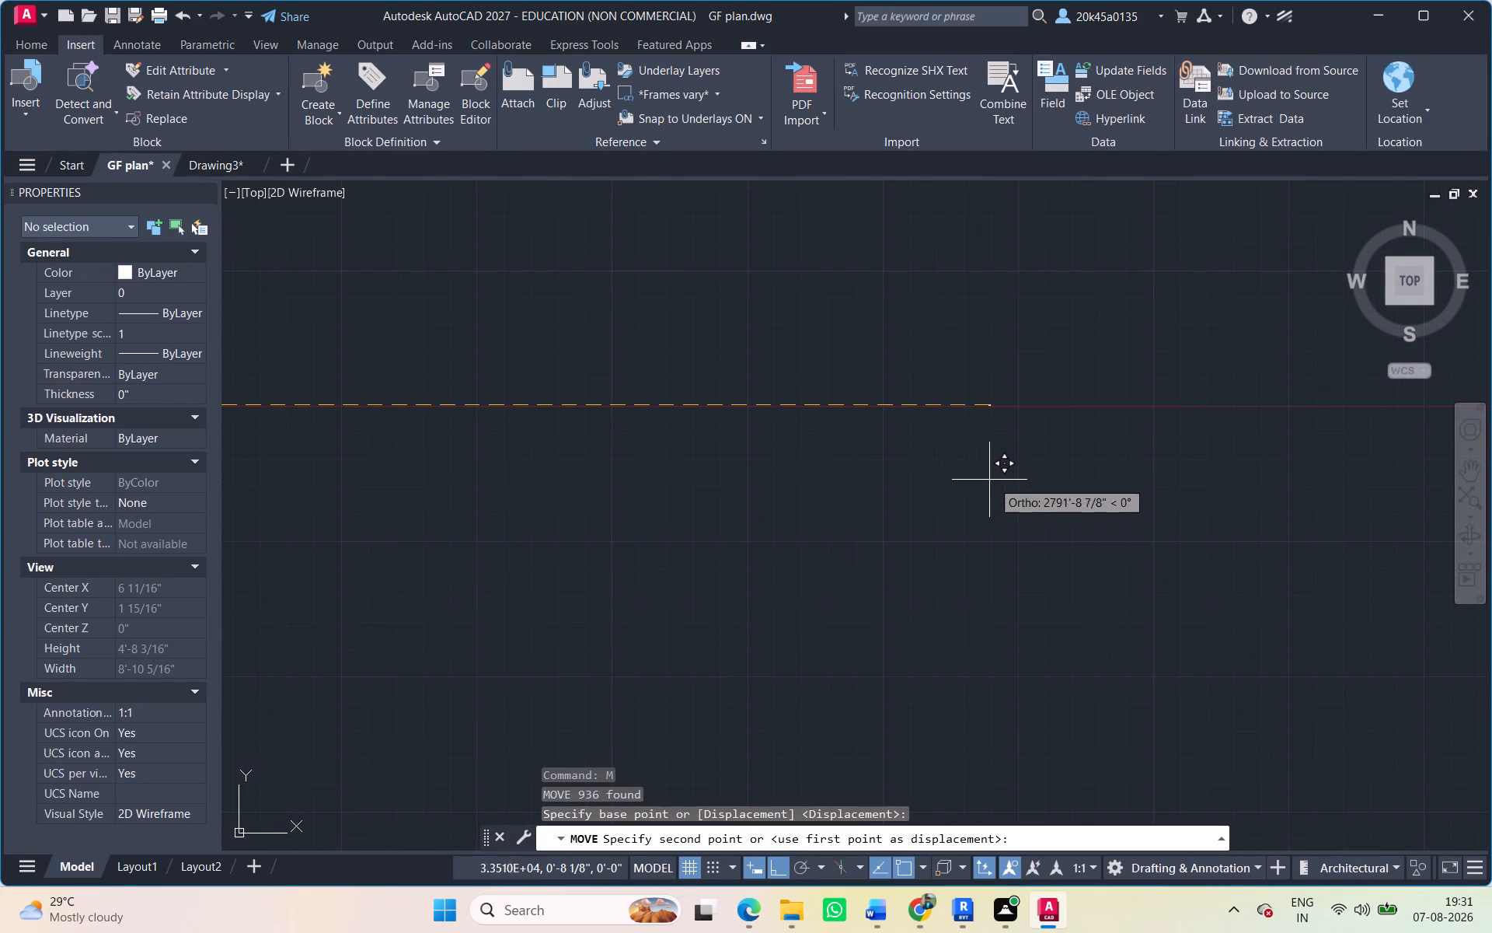
middle_click_drag(387, 449, 559, 480)
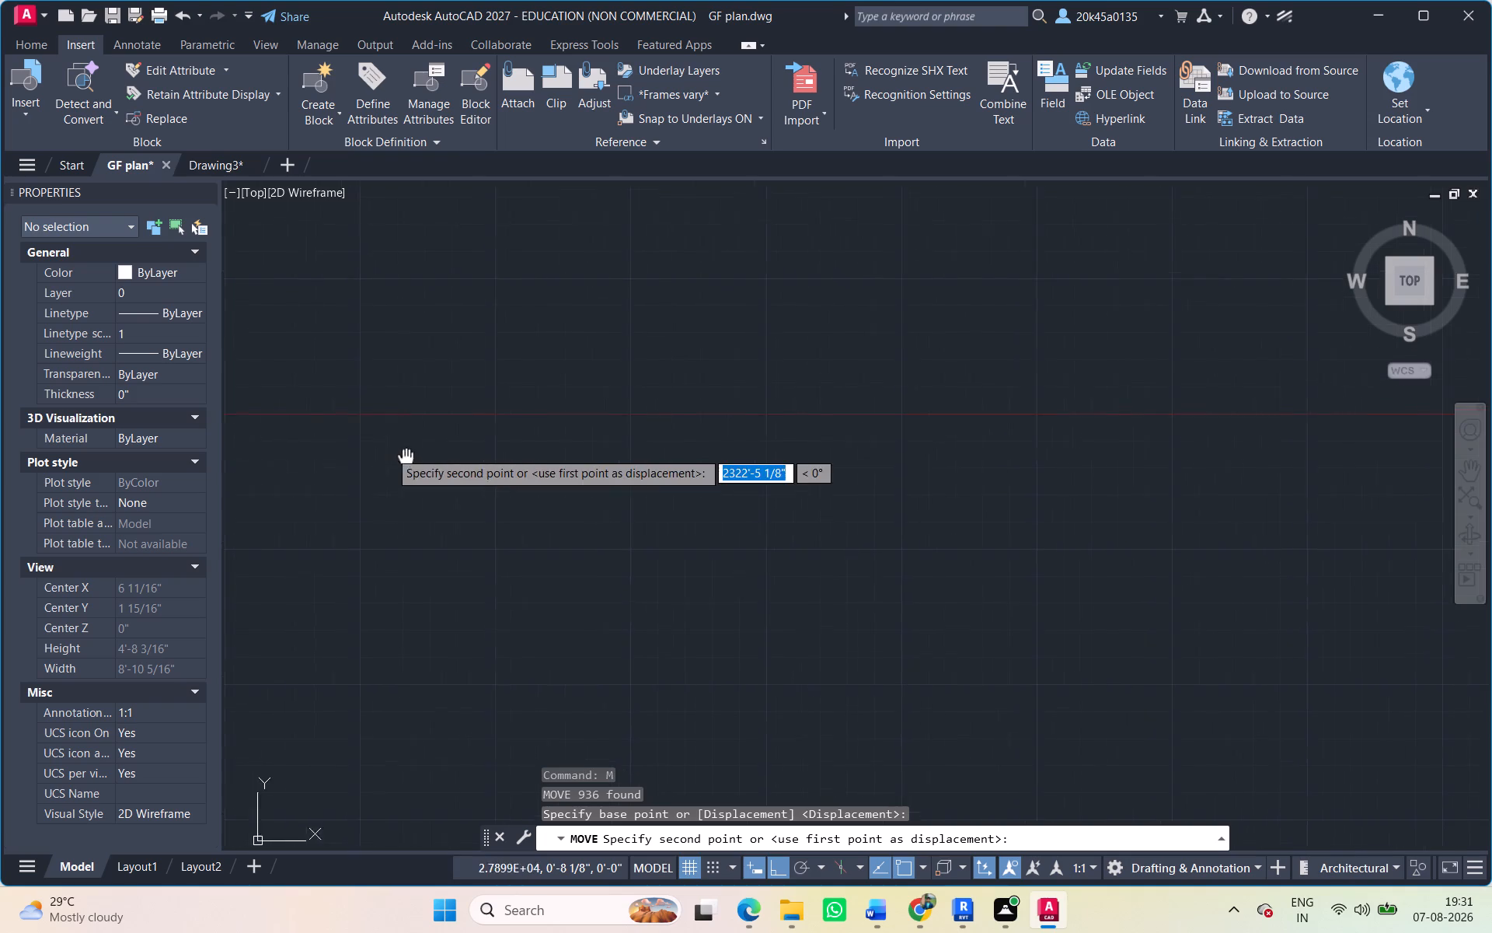
middle_click_drag(559, 480, 1490, 589)
left_click(1156, 543)
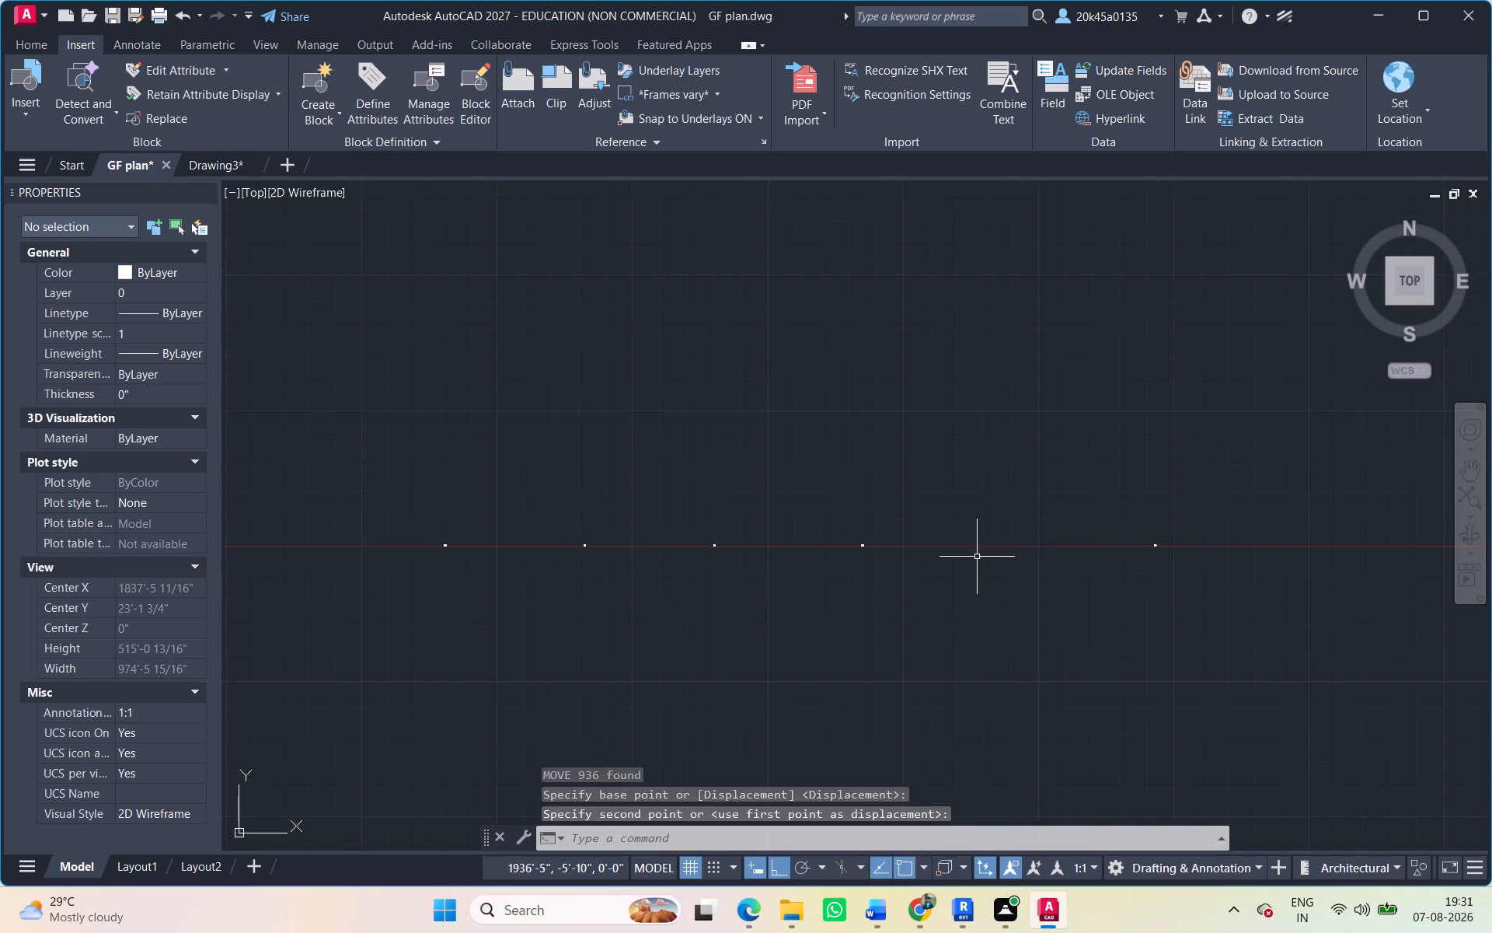
Import page 12 of PROJECT_1 FARM HOUSE_Civil.pdf into the drawing as a block at the origin, at scale 1.
scroll(976, 557, "down", 3)
middle_click_drag(965, 562, 1481, 610)
left_click(830, 96)
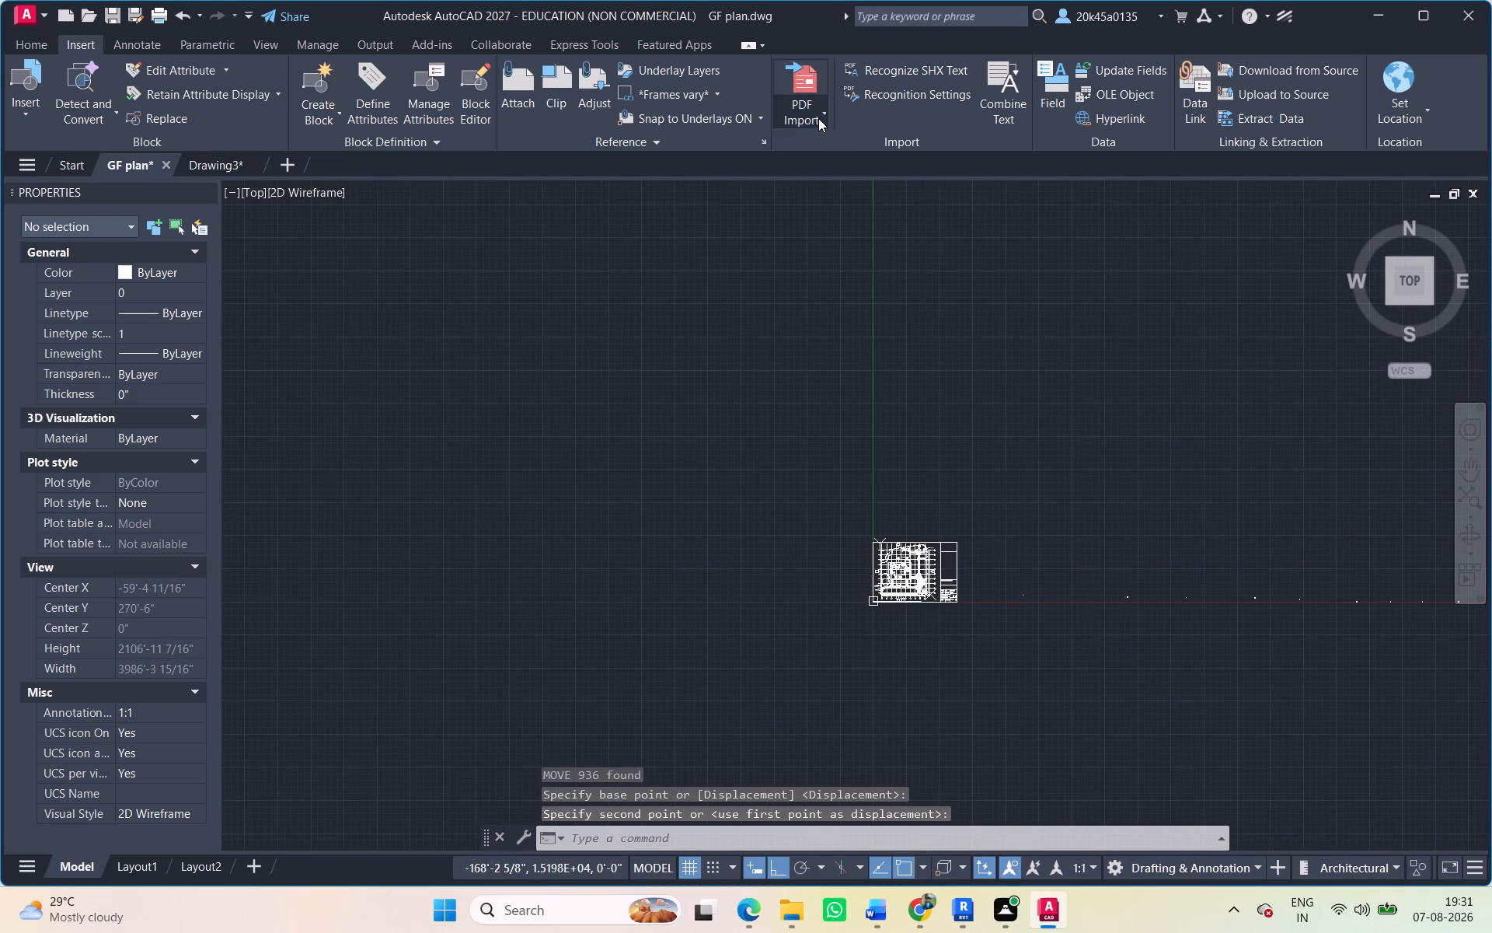
left_click(818, 119)
left_click(821, 155)
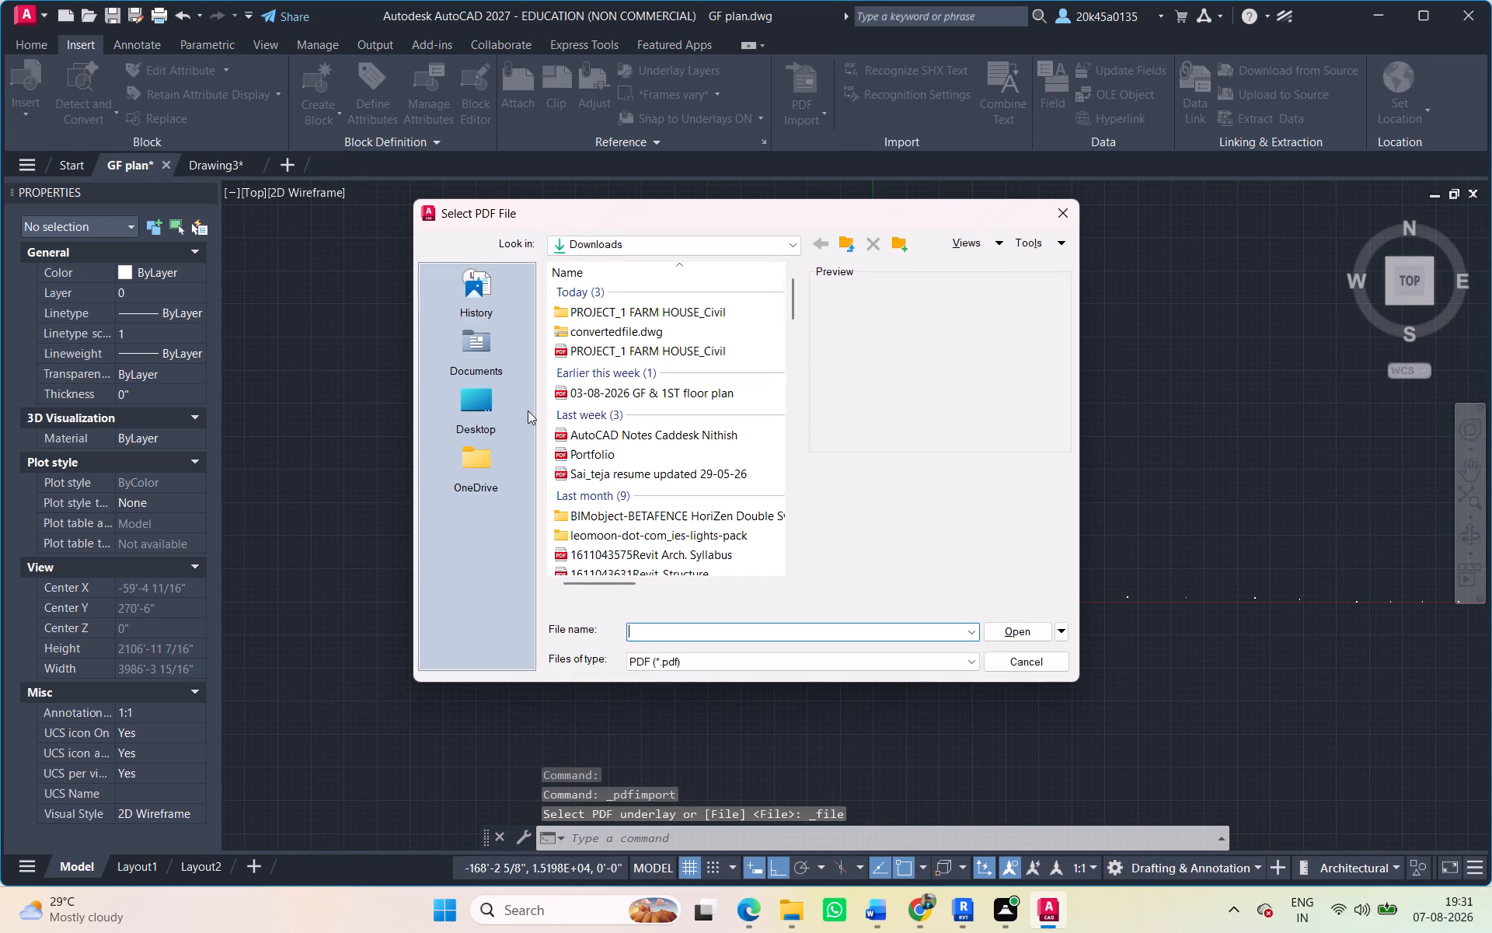
left_click(611, 359)
left_click(1006, 628)
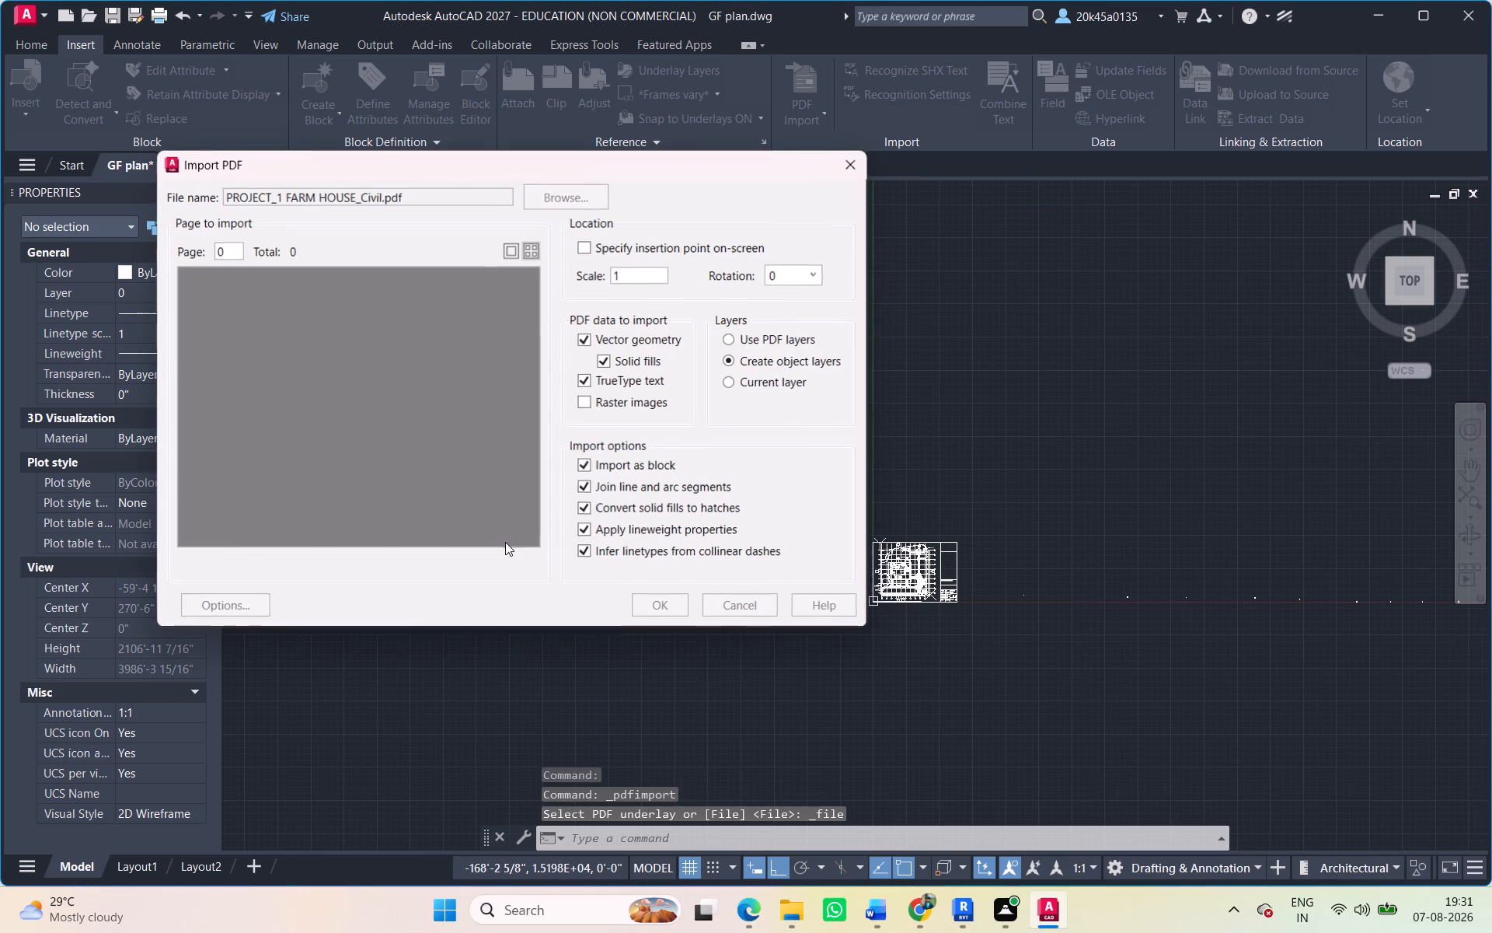
left_click(483, 496)
left_click(667, 602)
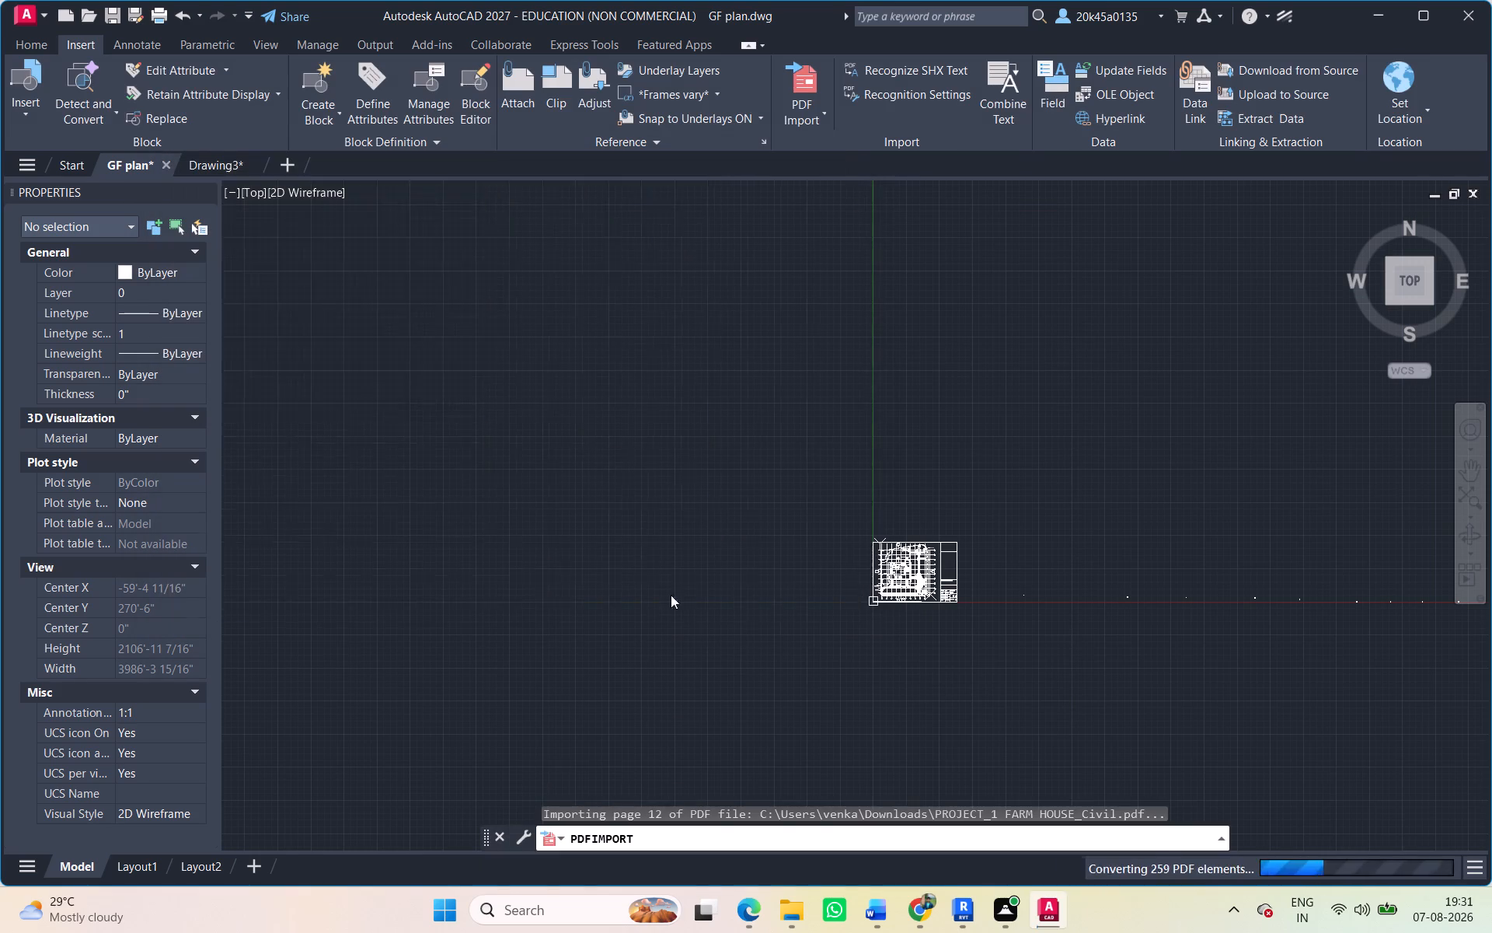
Explode the newly imported page 12 block of typical kitchen details into separate objects.
left_click(406, 211)
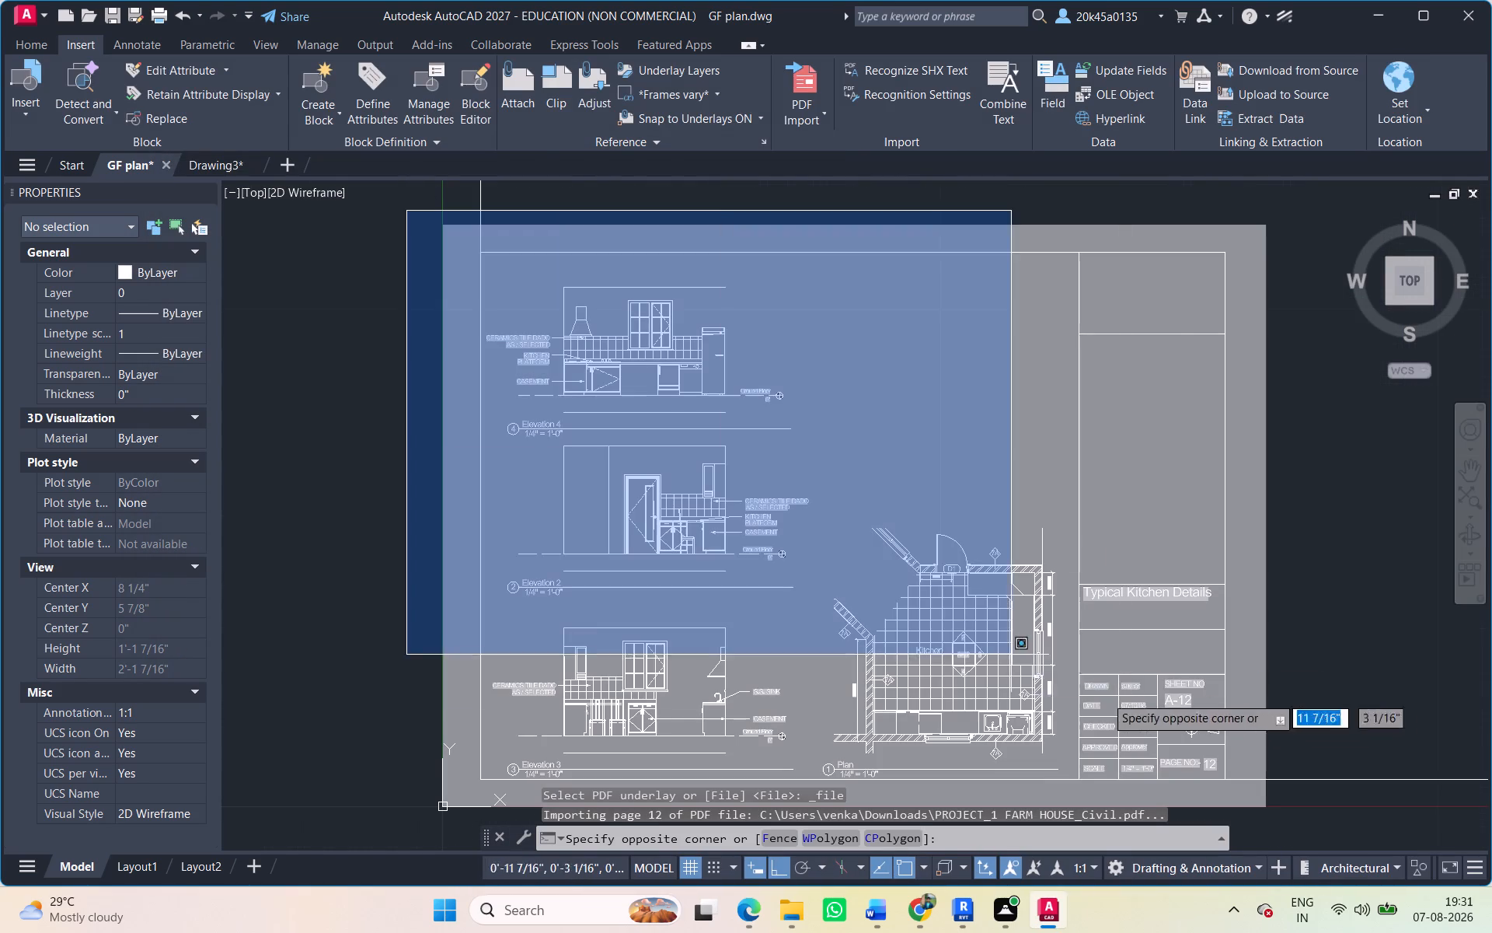
left_click(1306, 838)
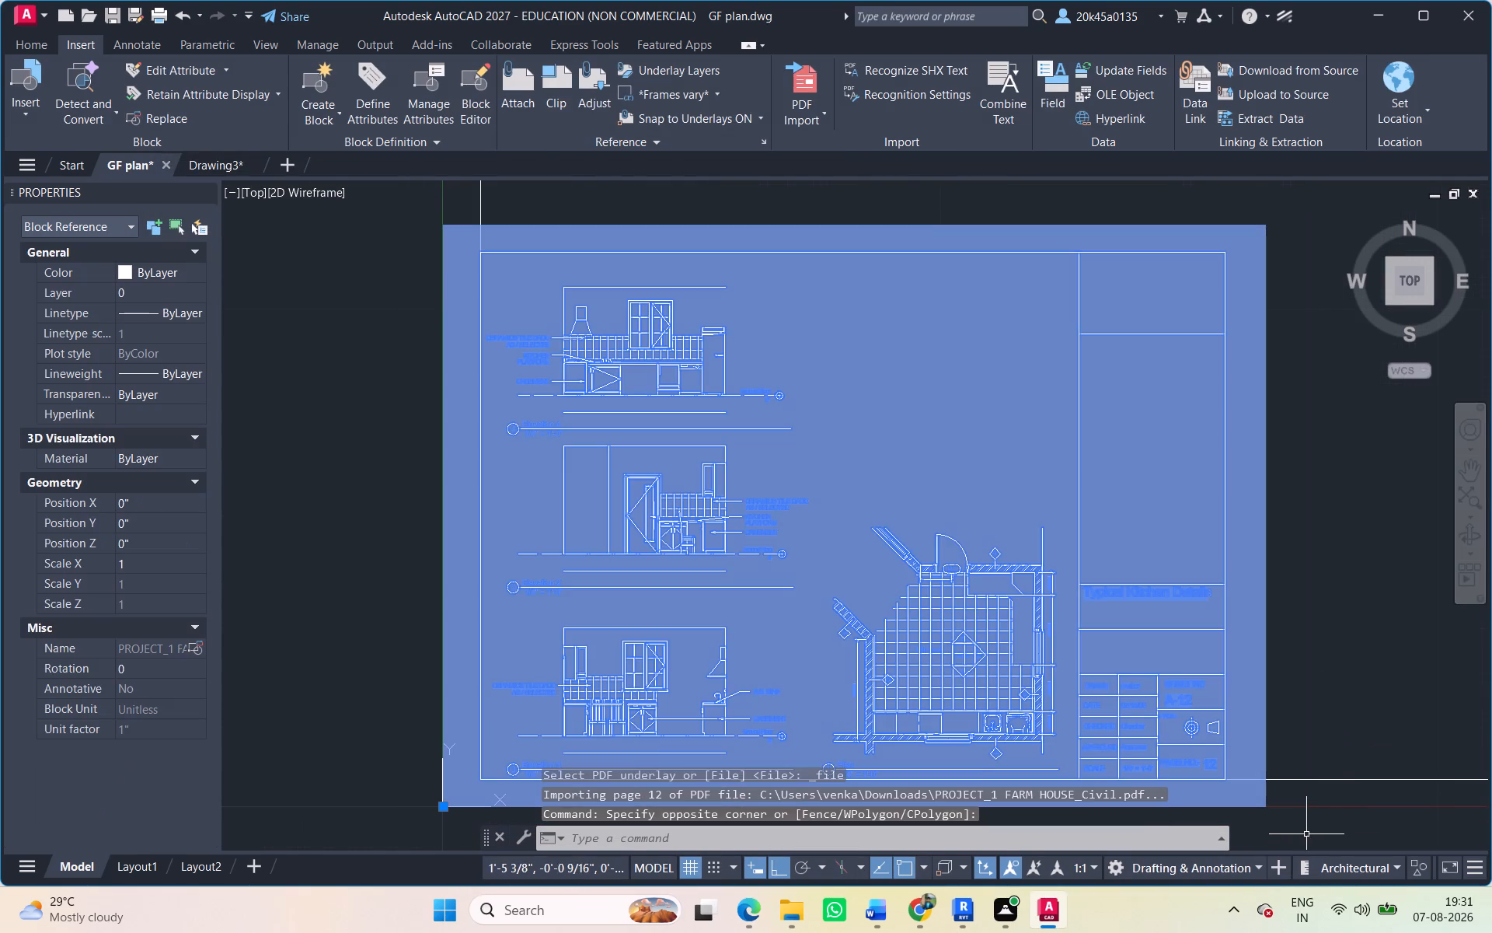
key("x")
key("space")
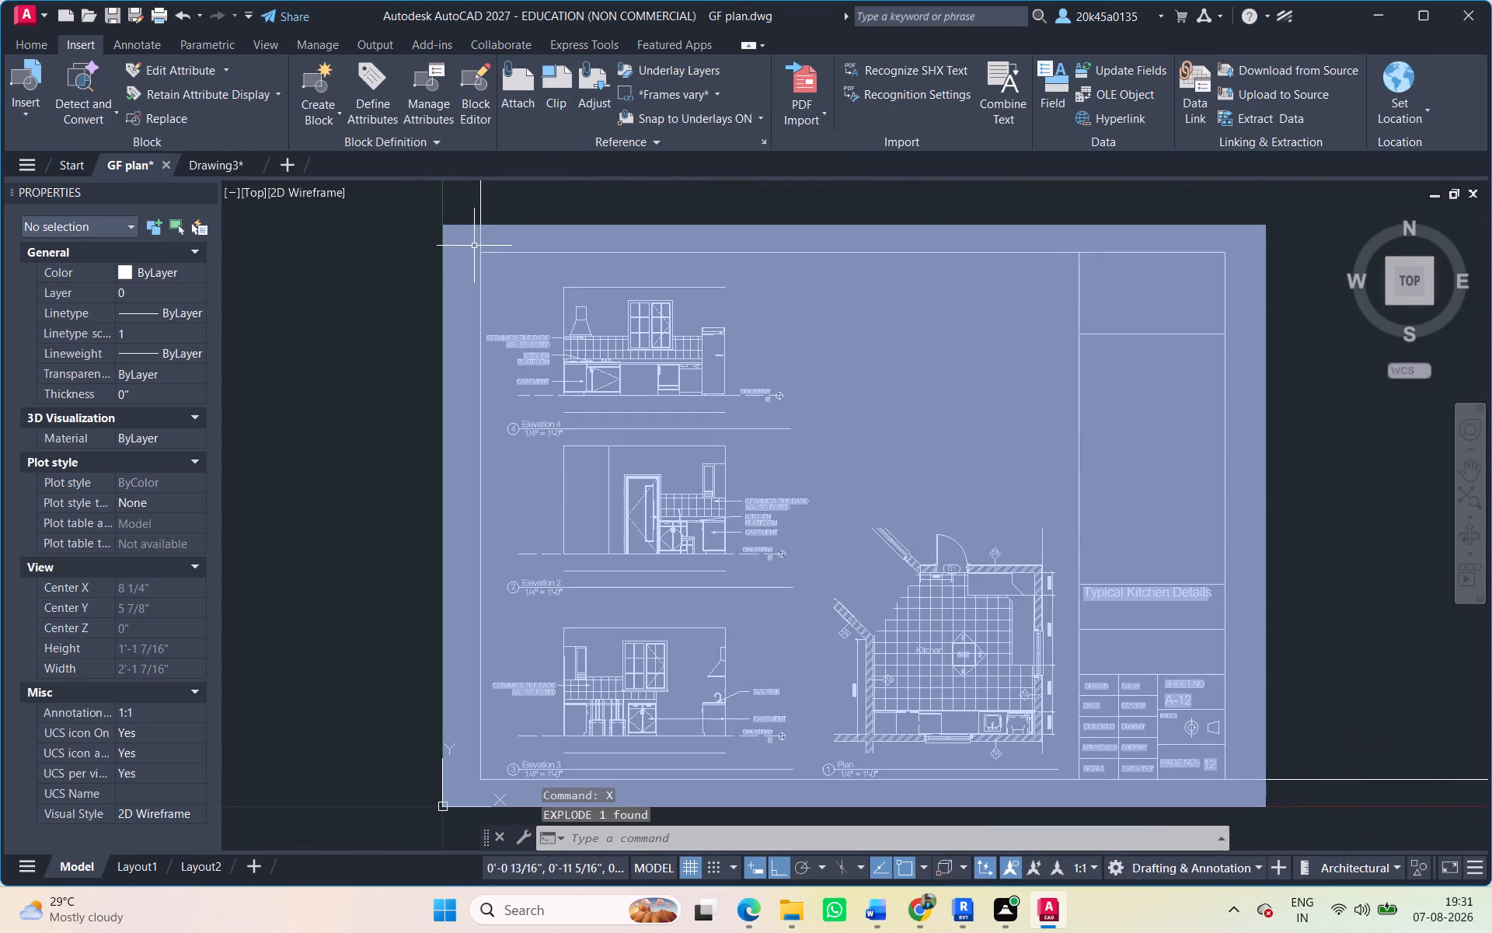
Erase the grey background fill behind the exploded page 12 sheet.
left_click(472, 247)
key("Delete")
Explode all remaining objects of the page 12 kitchen details sheet once more into simpler pieces.
left_click(424, 204)
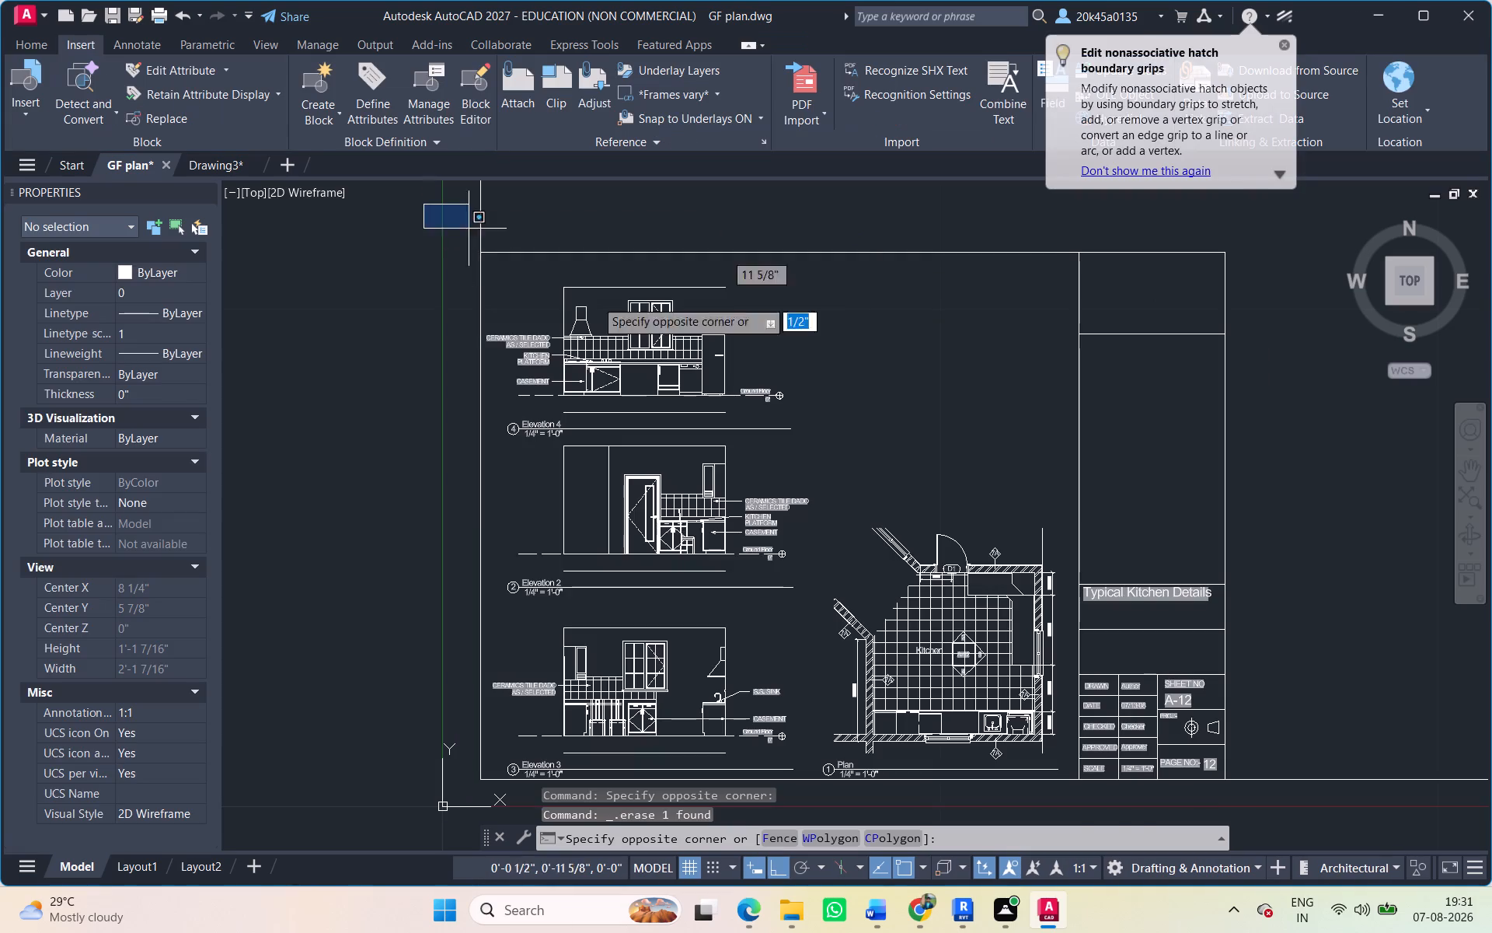
left_click(1347, 806)
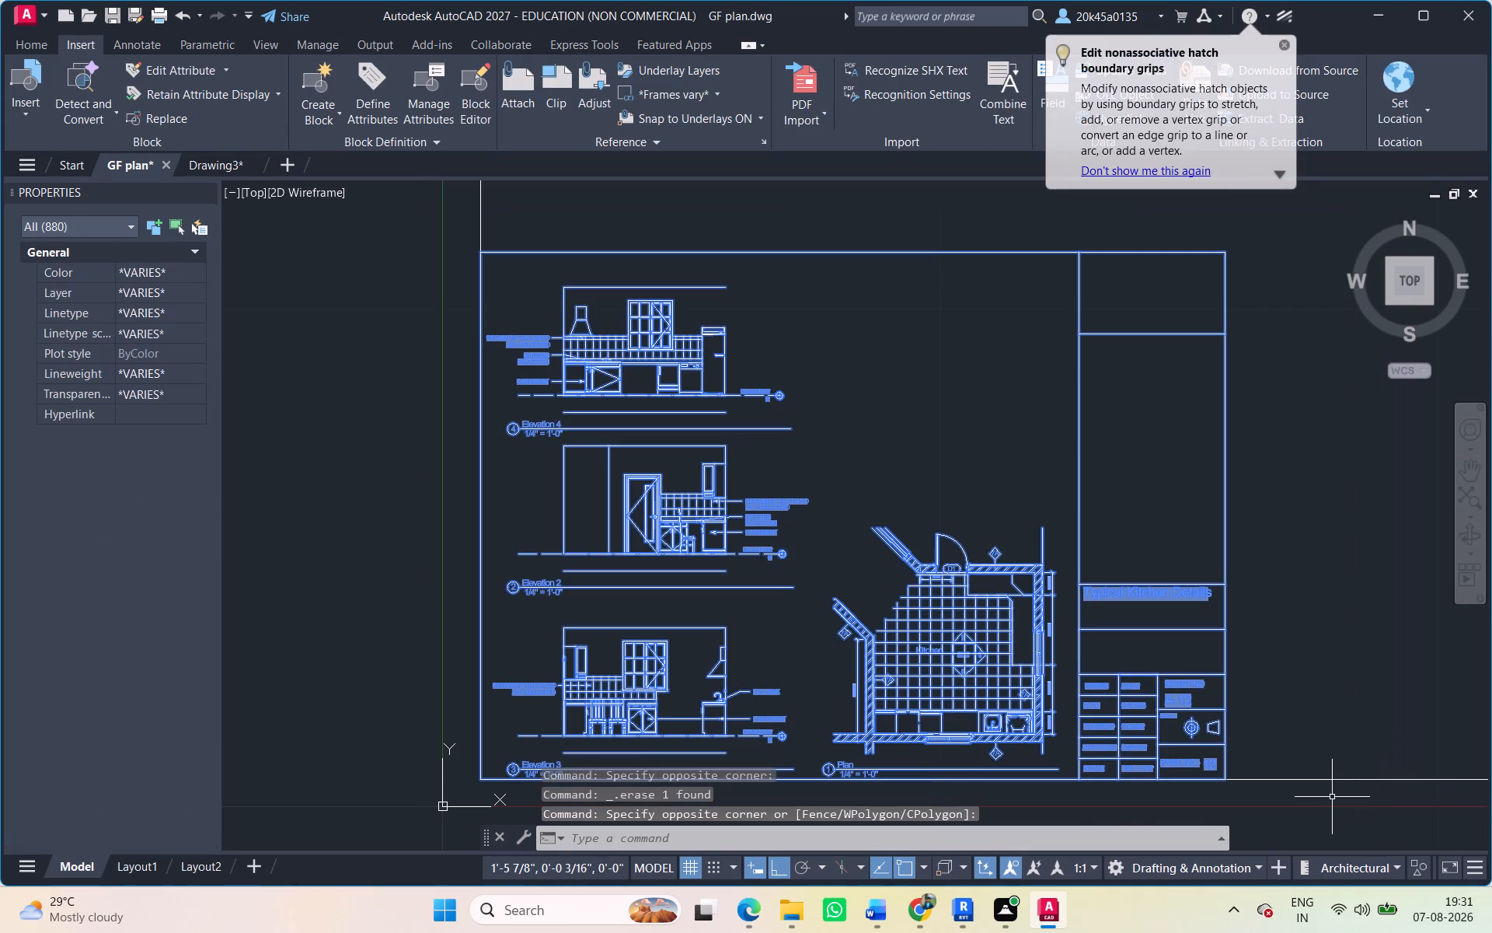
key("x")
key("space")
left_click(906, 486)
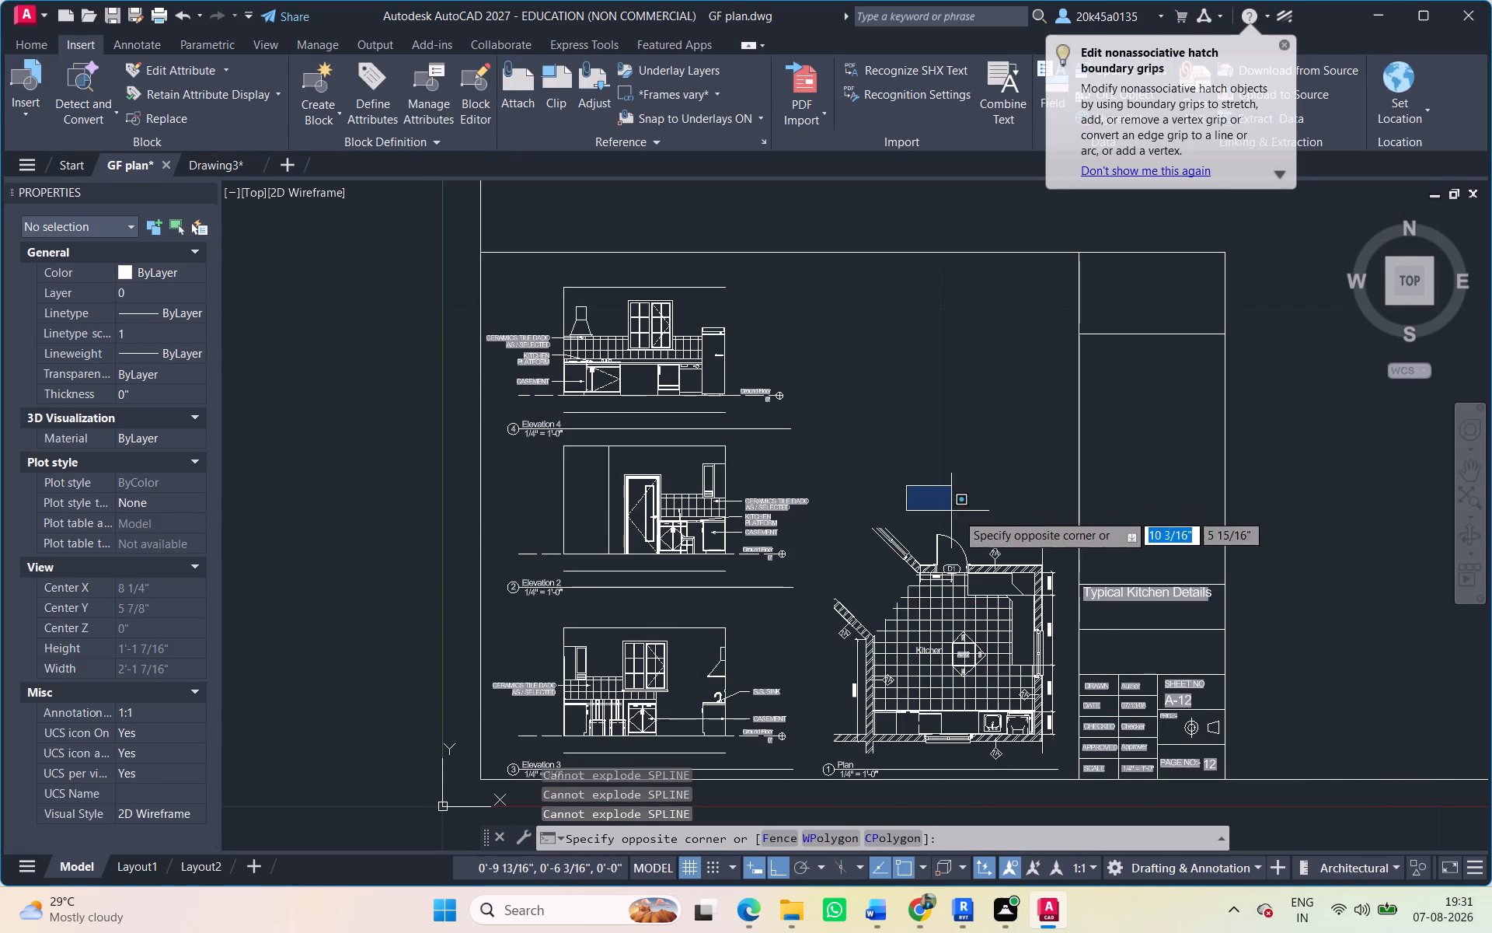
scroll(961, 515, "down", 9)
scroll(962, 515, "up", 8)
key("Escape")
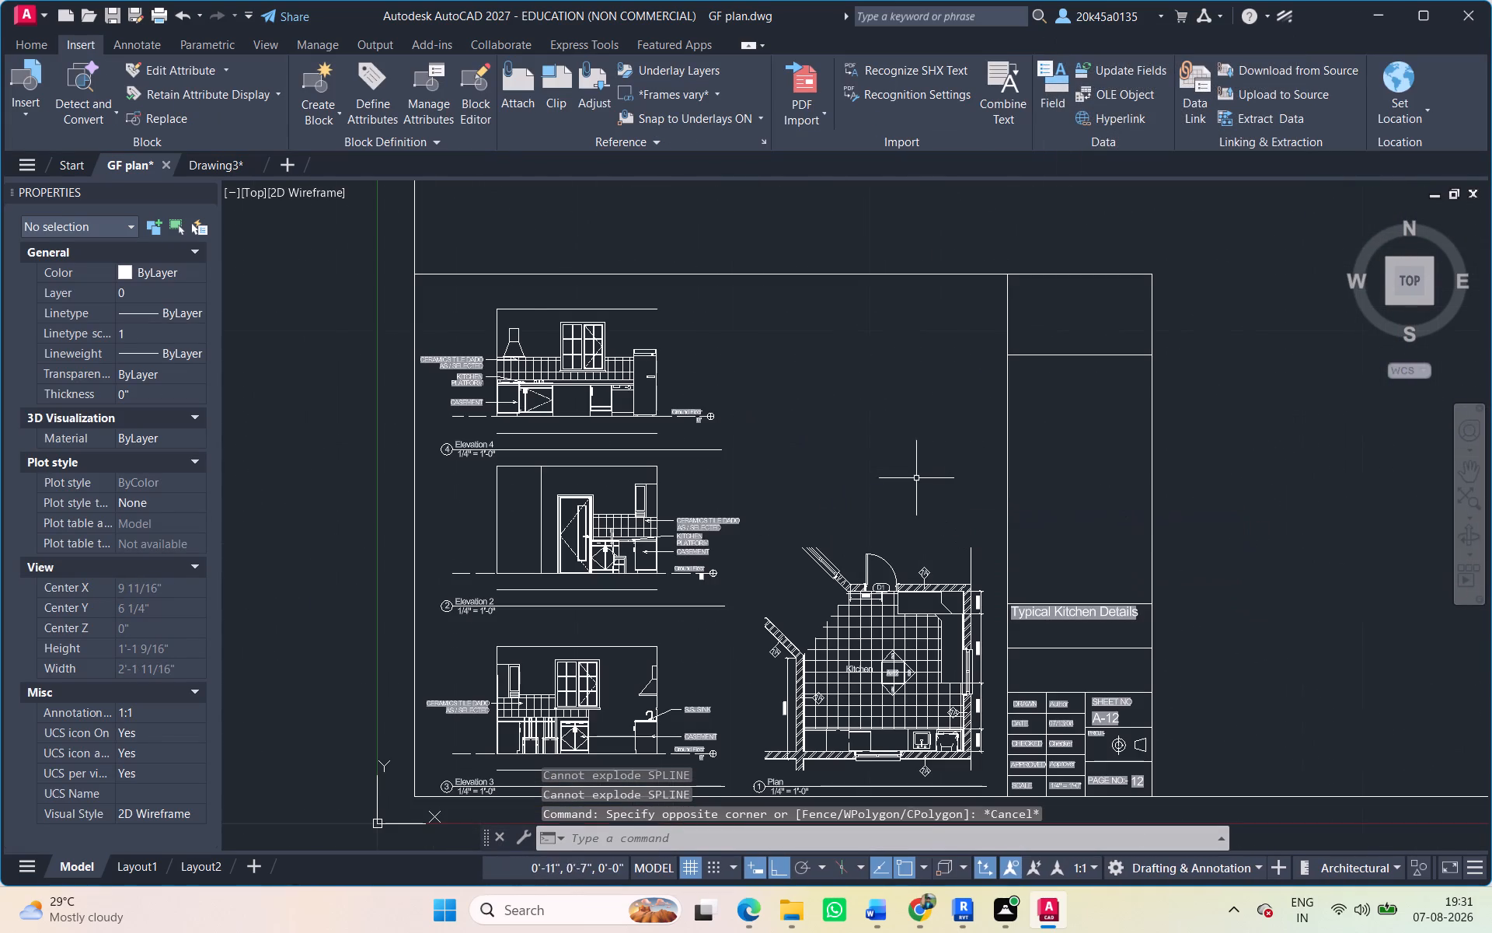
Move all objects of the exploded page 12 sheet due east, into empty space just beyond the page 11 sheet.
left_click(382, 251)
left_click(1220, 820)
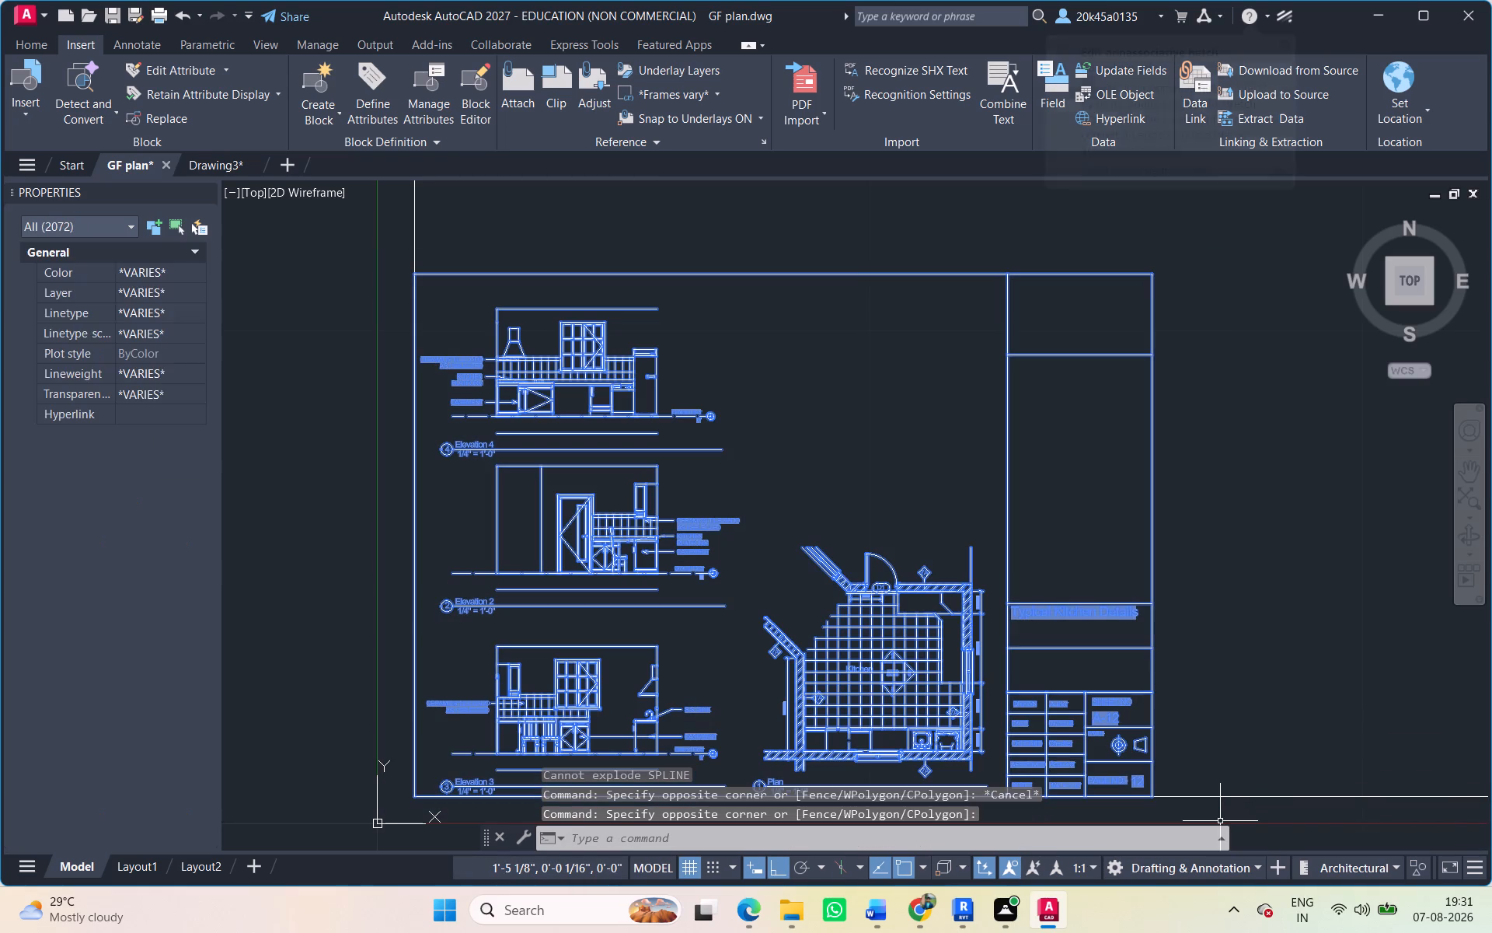
key("m")
key("space")
left_click(791, 475)
scroll(1128, 677, "down", 6)
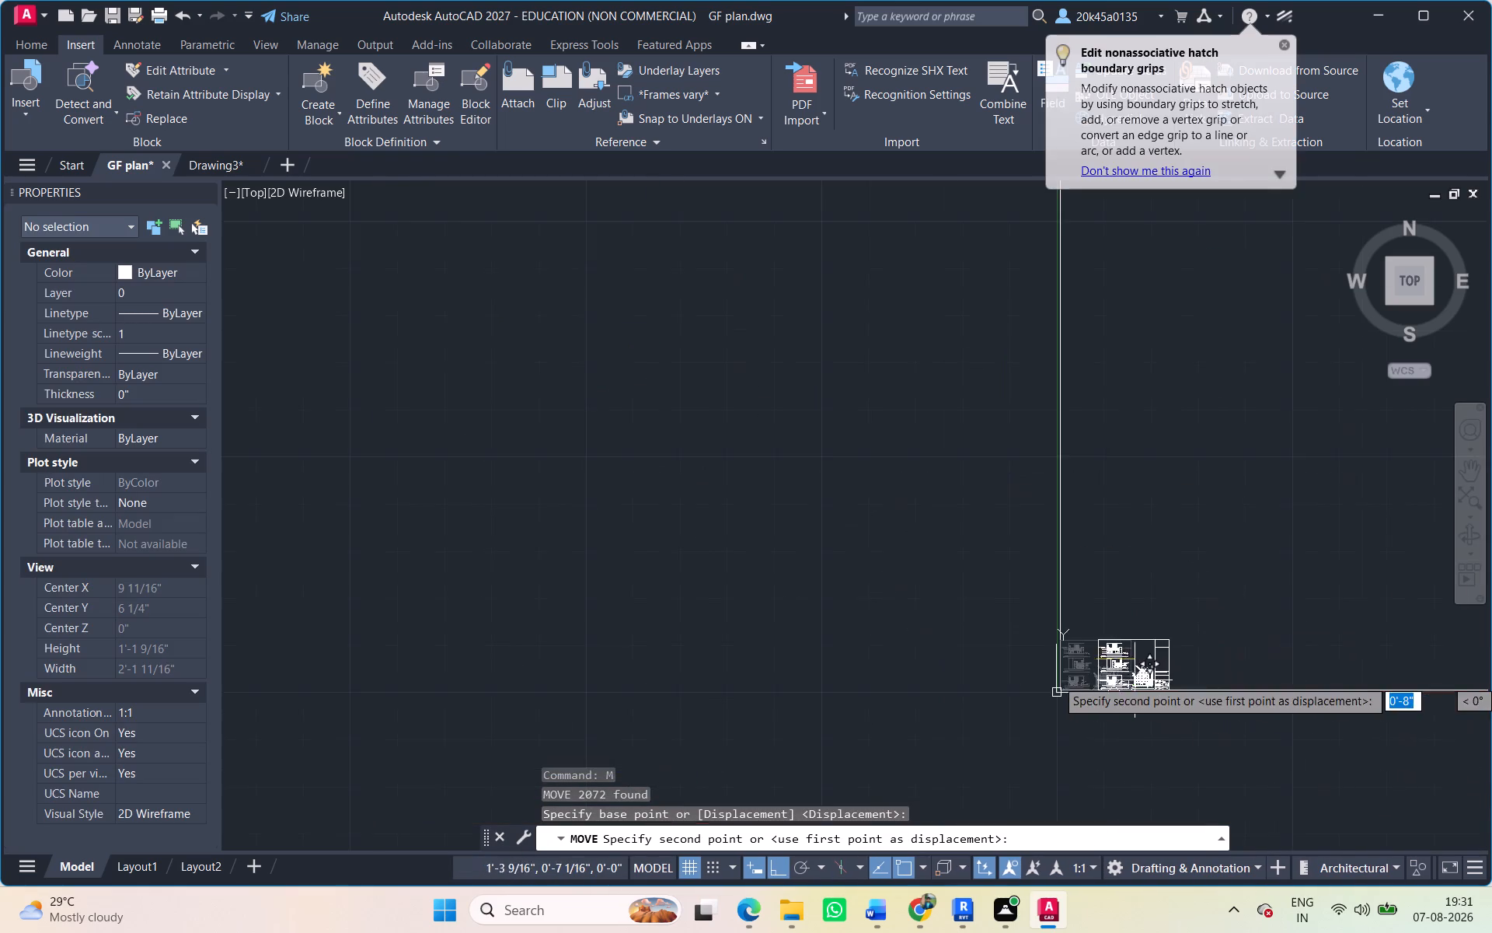
scroll(1138, 679, "down", 3)
middle_click_drag(1133, 674, 519, 609)
scroll(735, 604, "down", 9)
middle_click_drag(1018, 584, 406, 567)
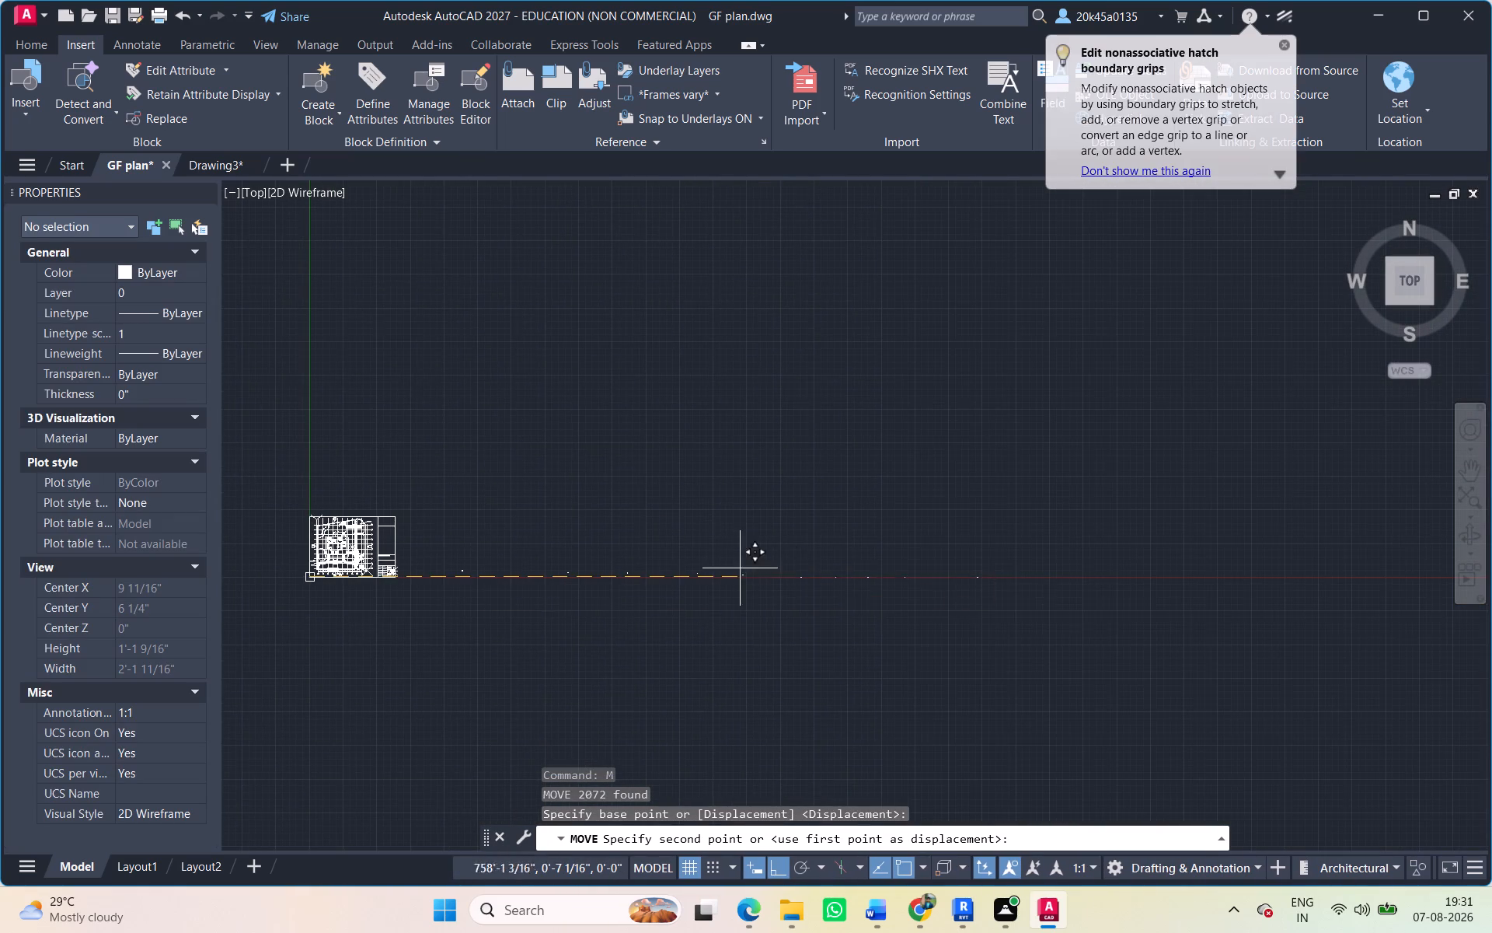
scroll(1089, 596, "up", 3)
scroll(853, 522, "up", 3)
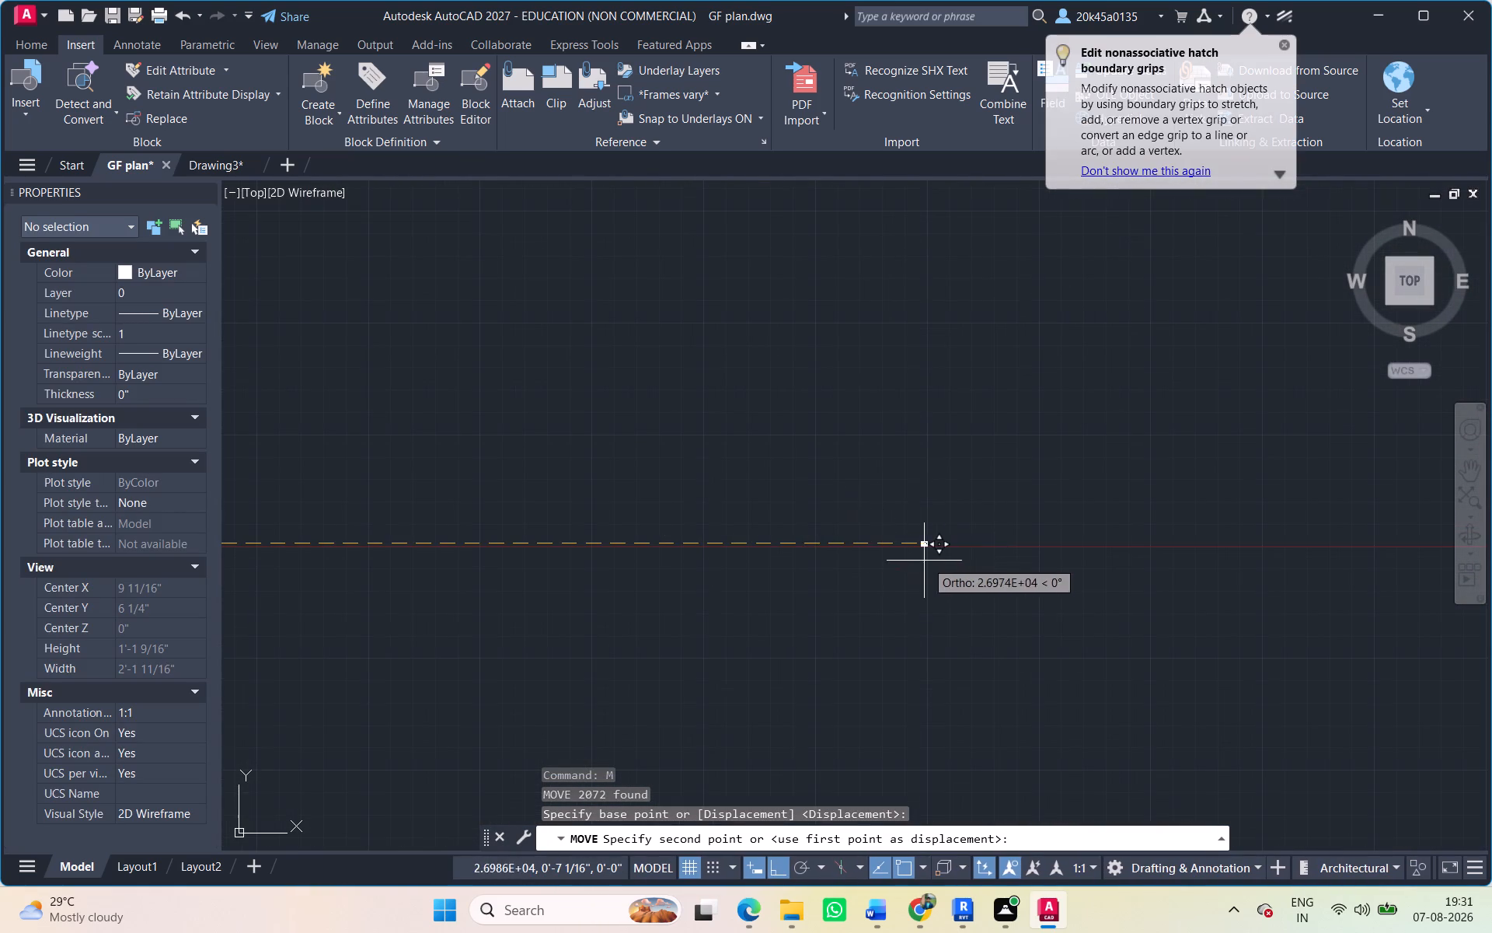
scroll(954, 548, "down", 2)
left_click(1009, 542)
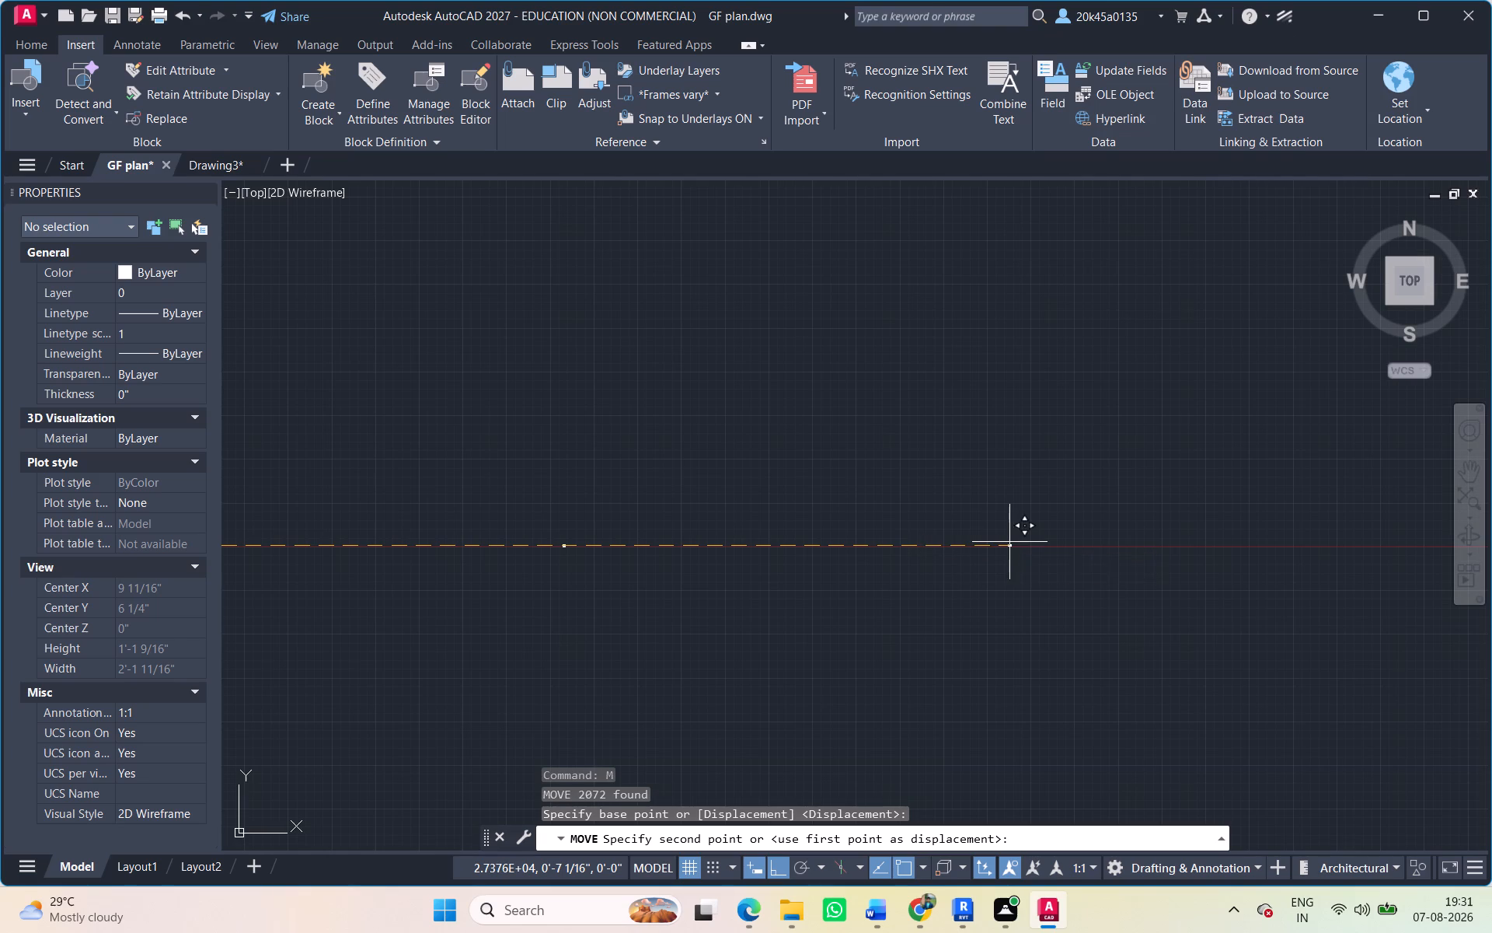
Import page 13, the typical bathroom details, from PROJECT_1 FARM HOUSE_Civil.pdf at scale 1 as a block.
scroll(899, 562, "down", 4)
middle_click_drag(894, 564, 1483, 568)
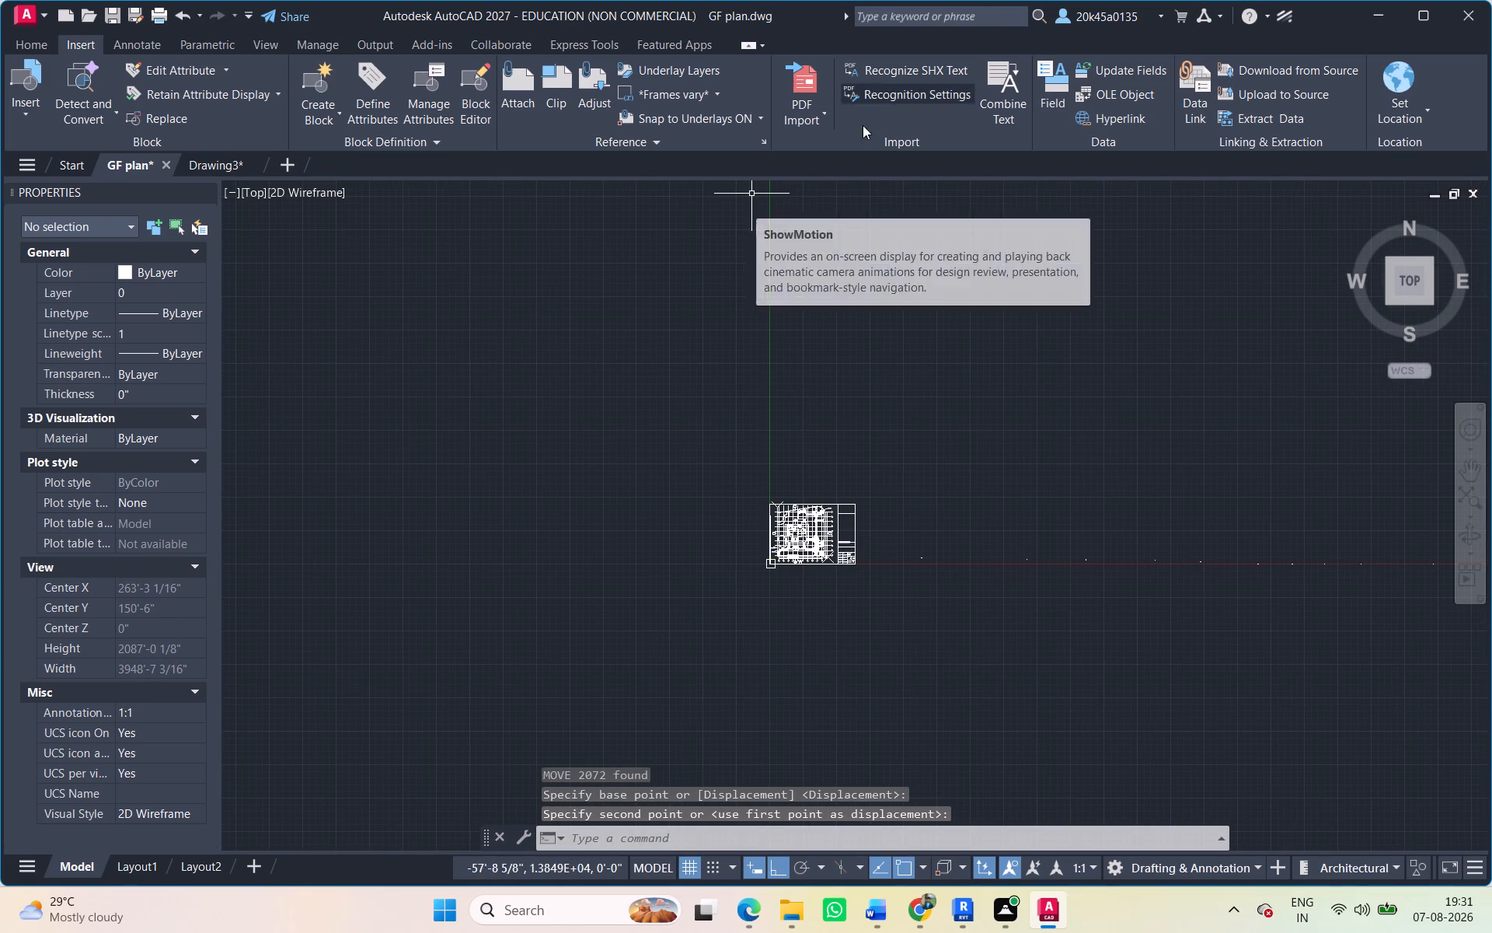
left_click(817, 123)
left_click(821, 155)
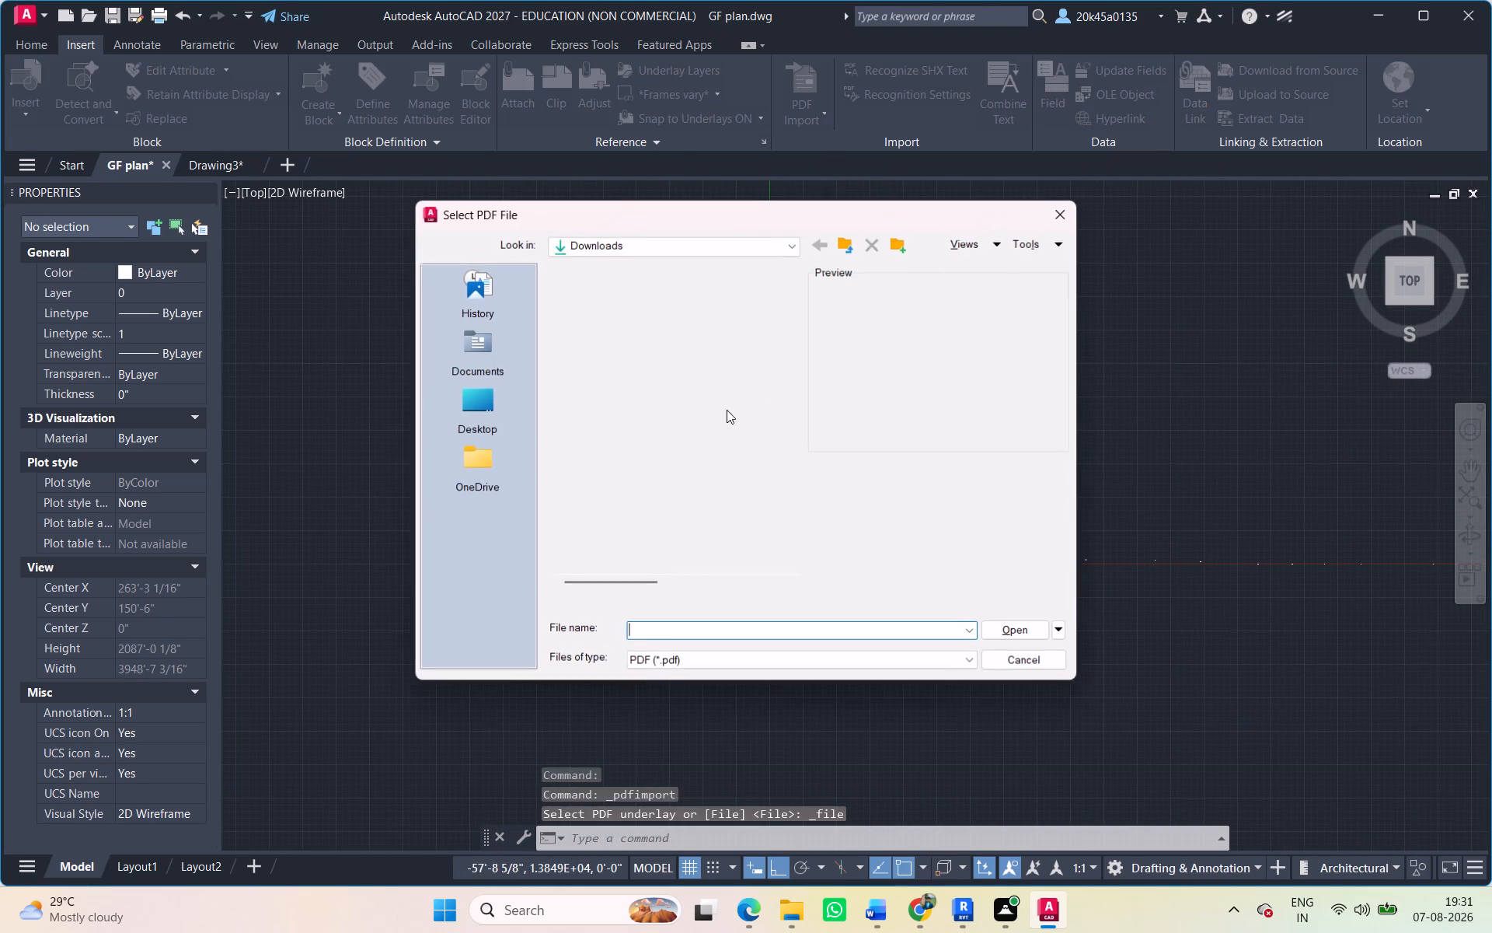
left_click(639, 357)
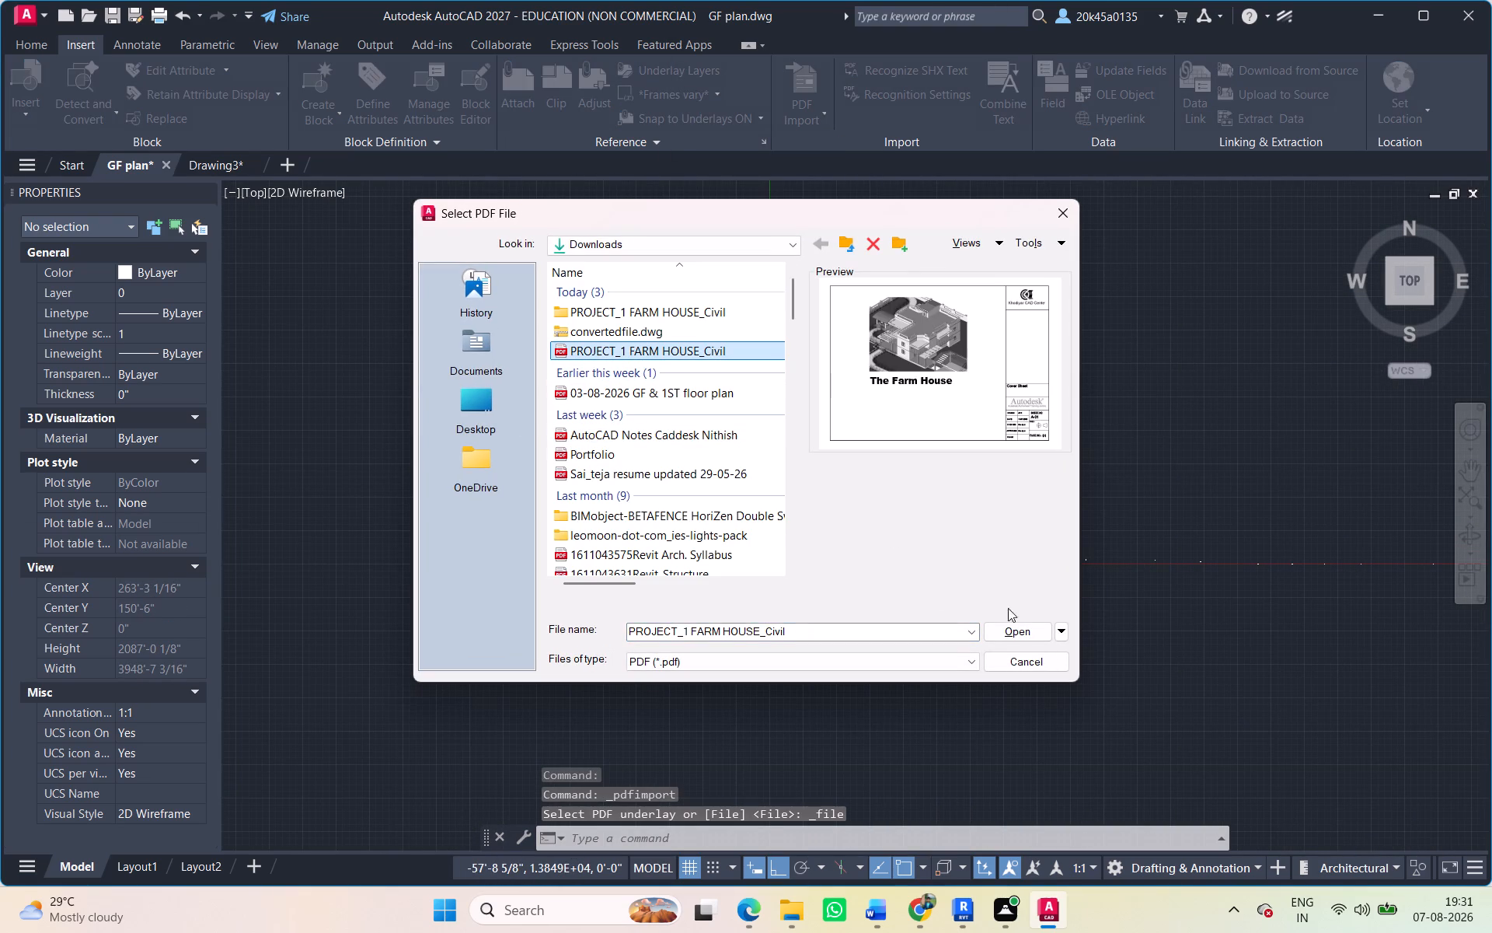
left_click(1031, 634)
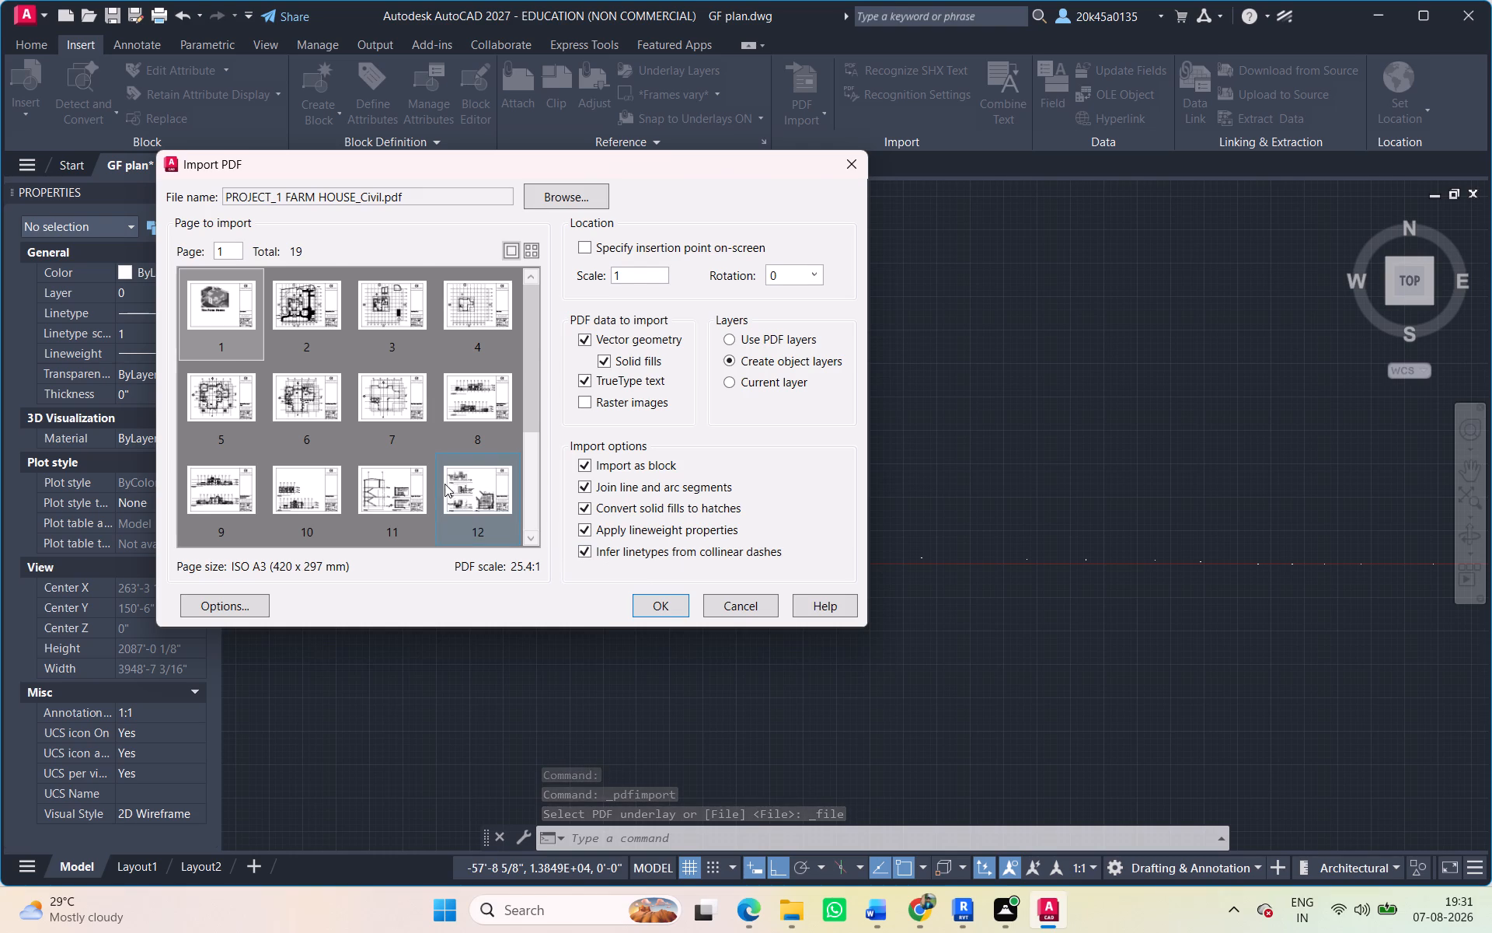
scroll(444, 484, "down", 1)
left_click(209, 467)
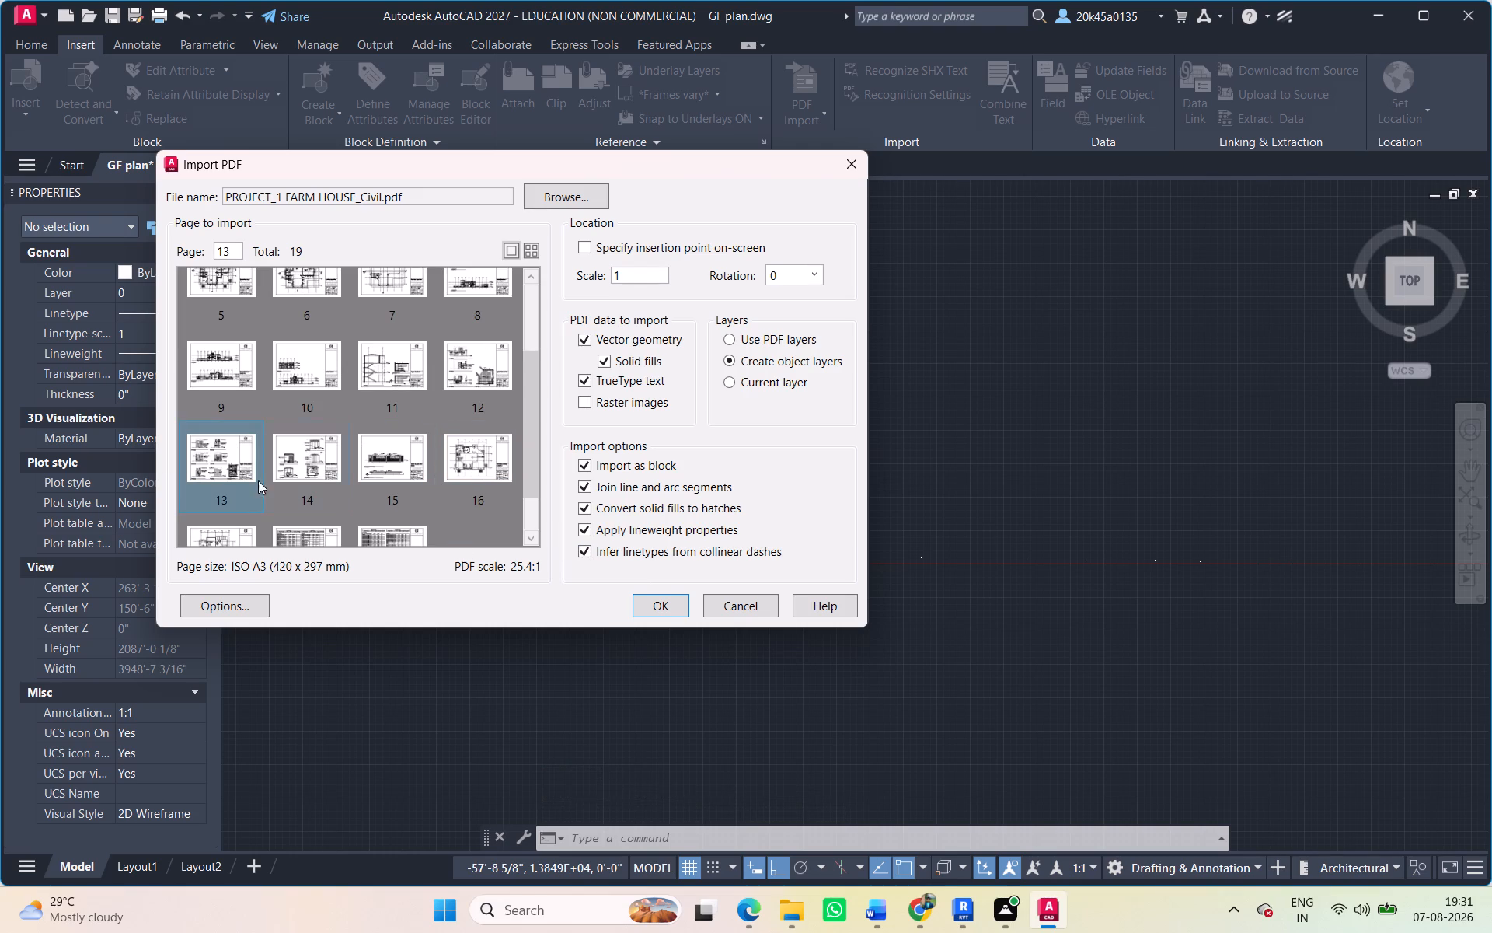
left_click(665, 600)
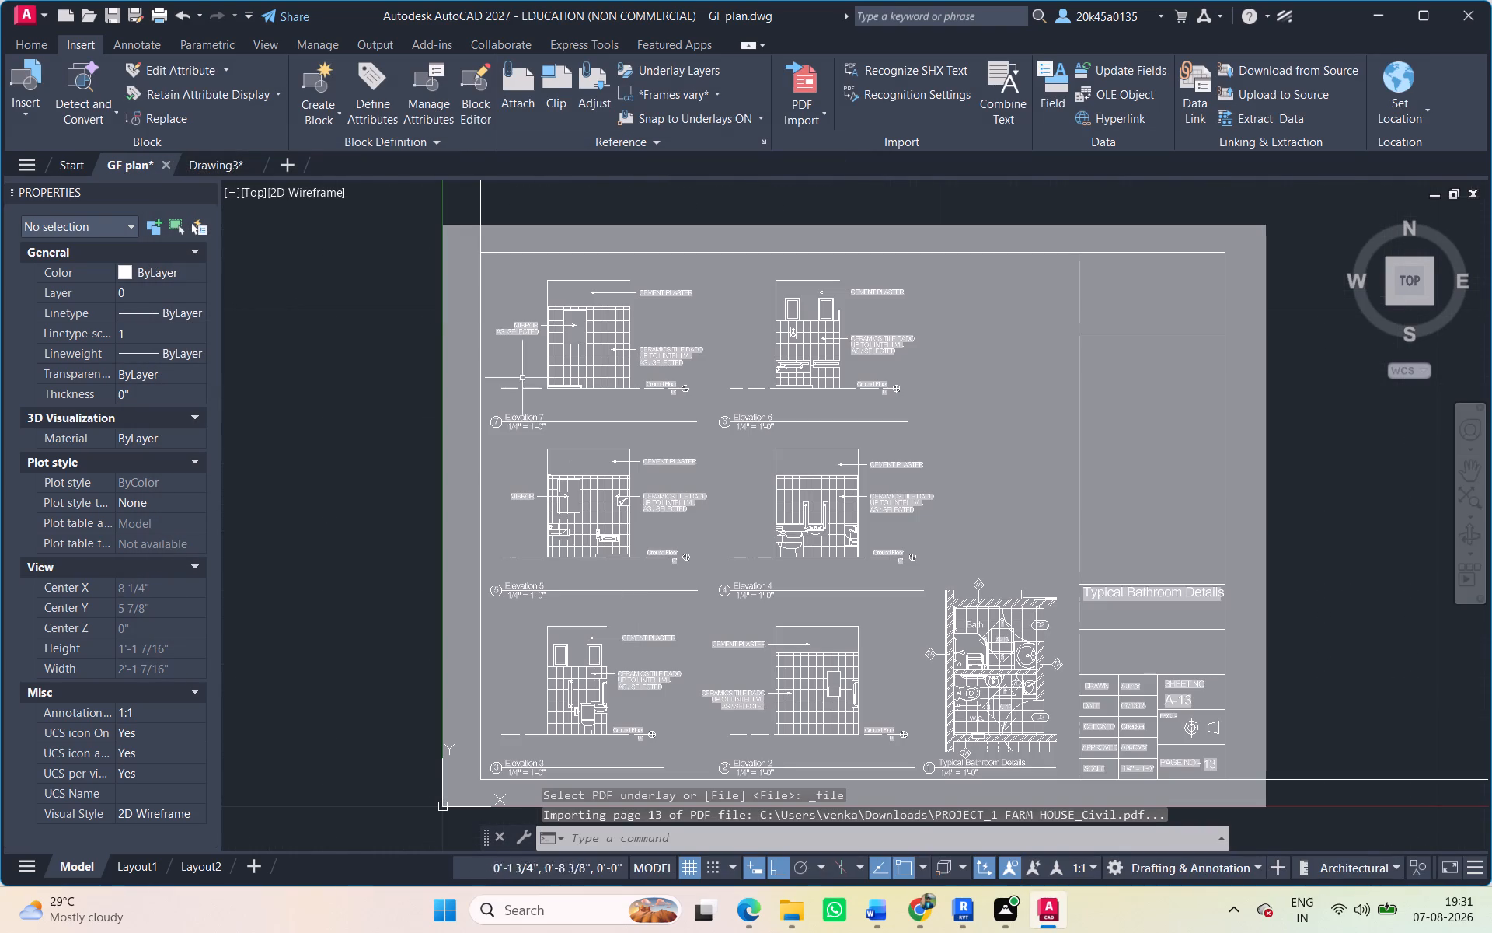
Explode the newly imported page 13 block of typical bathroom details into separate objects.
left_click(392, 198)
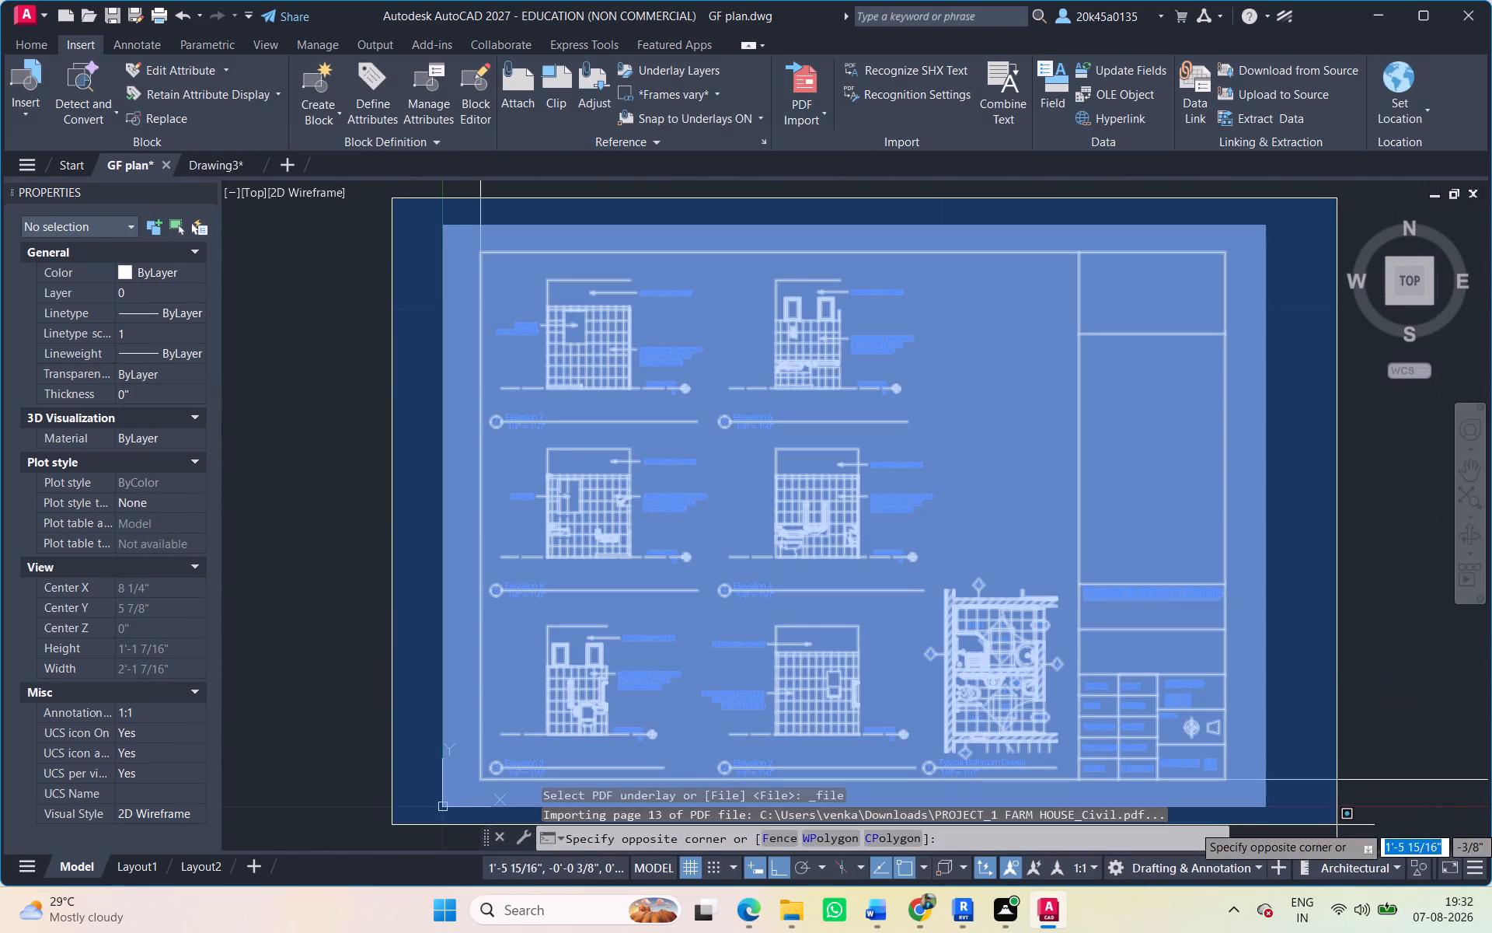
left_click(1336, 825)
left_click(803, 104)
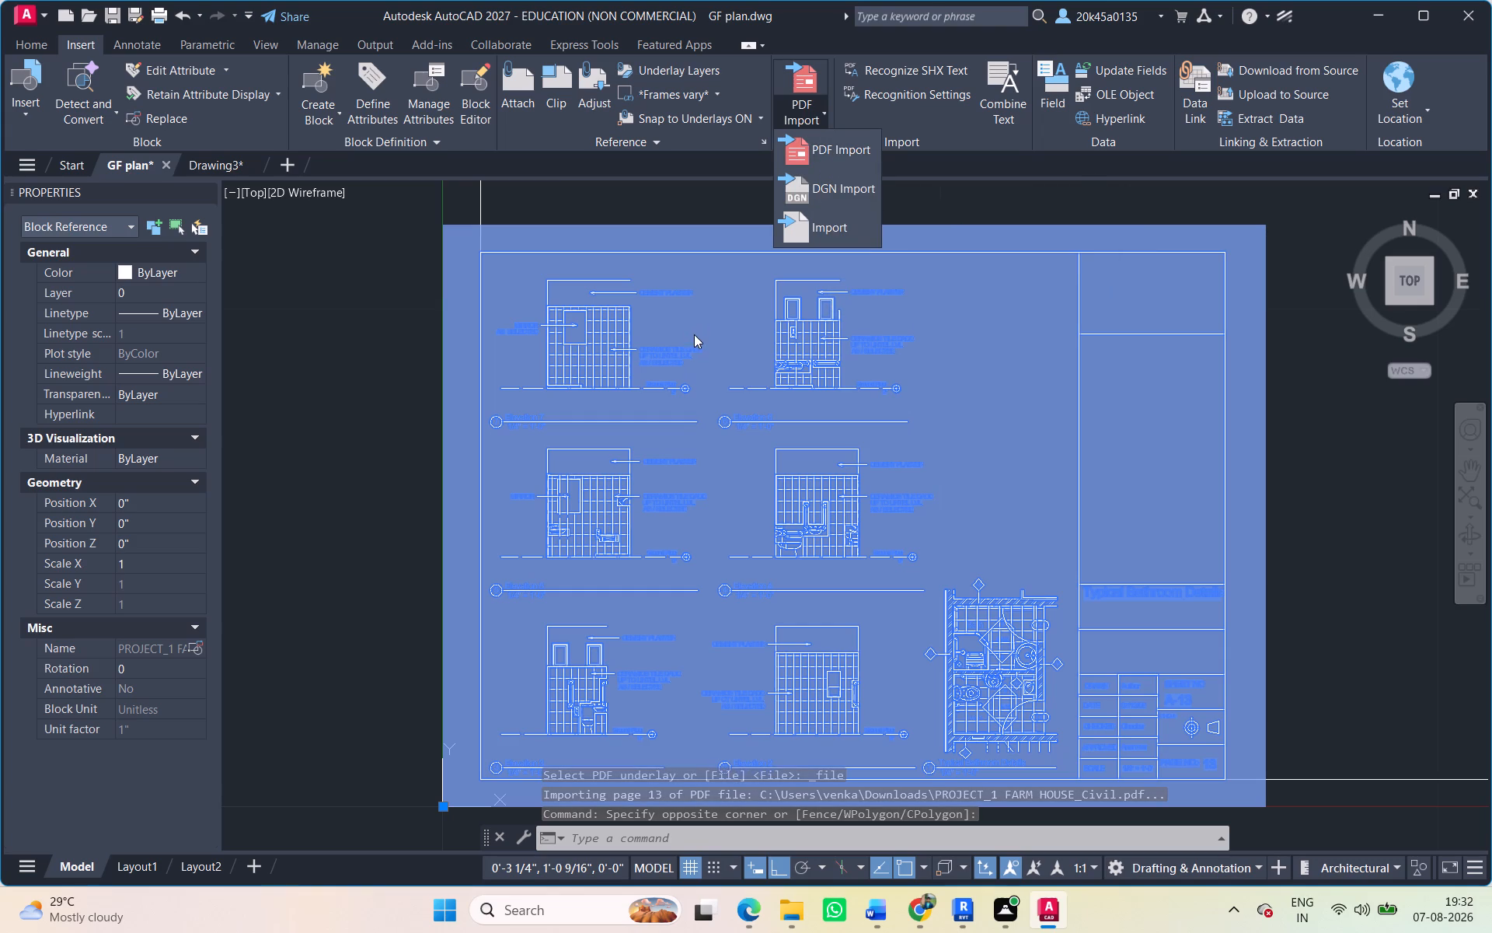
key("Escape")
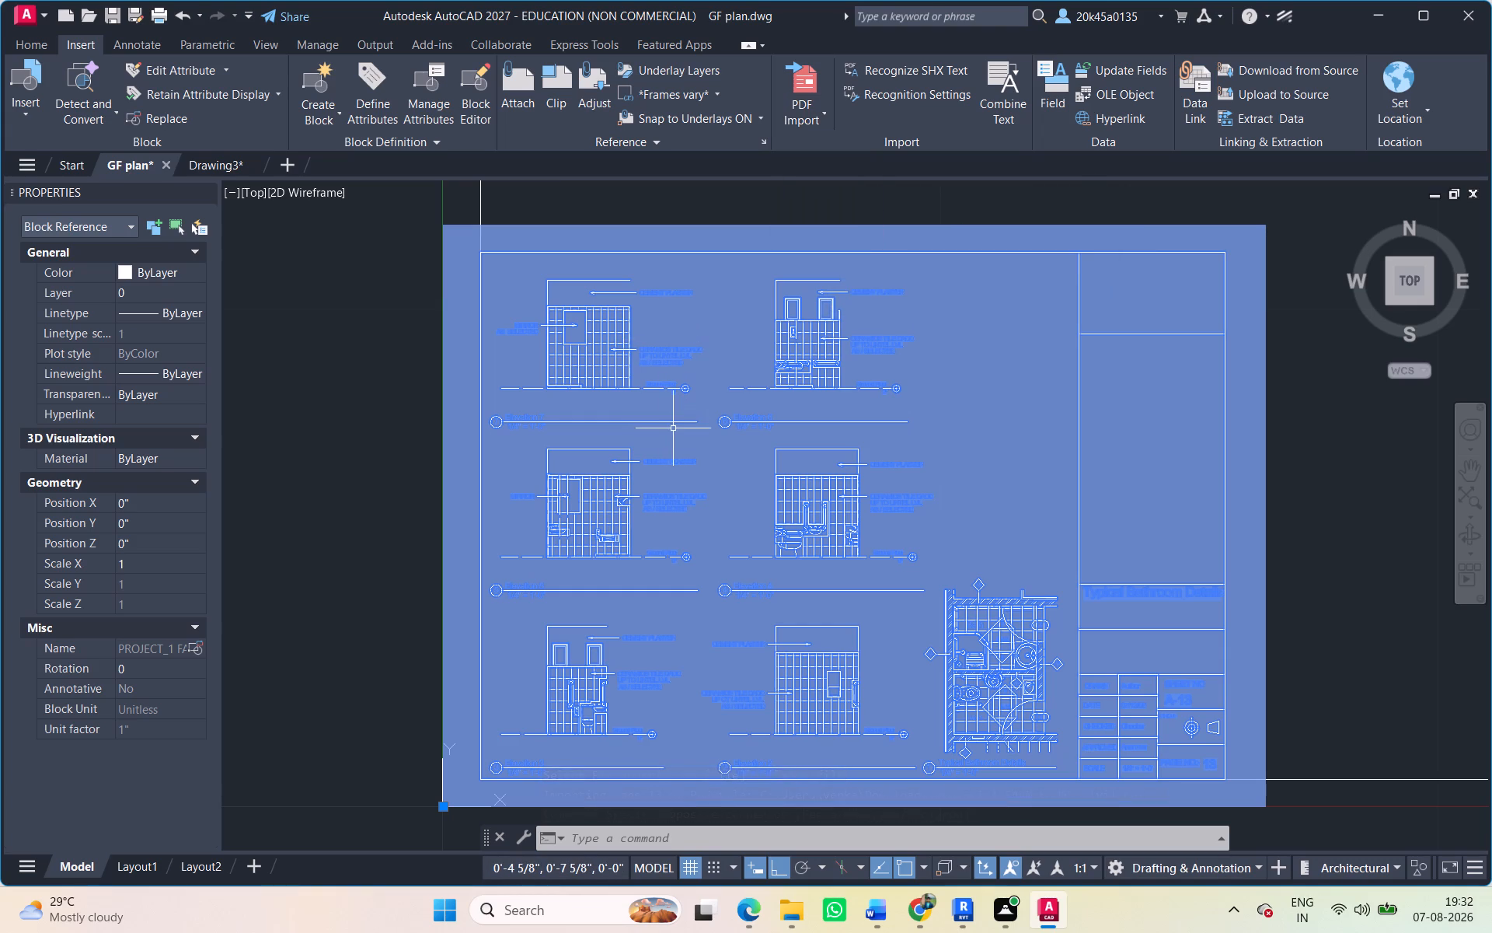
type("x")
key("space")
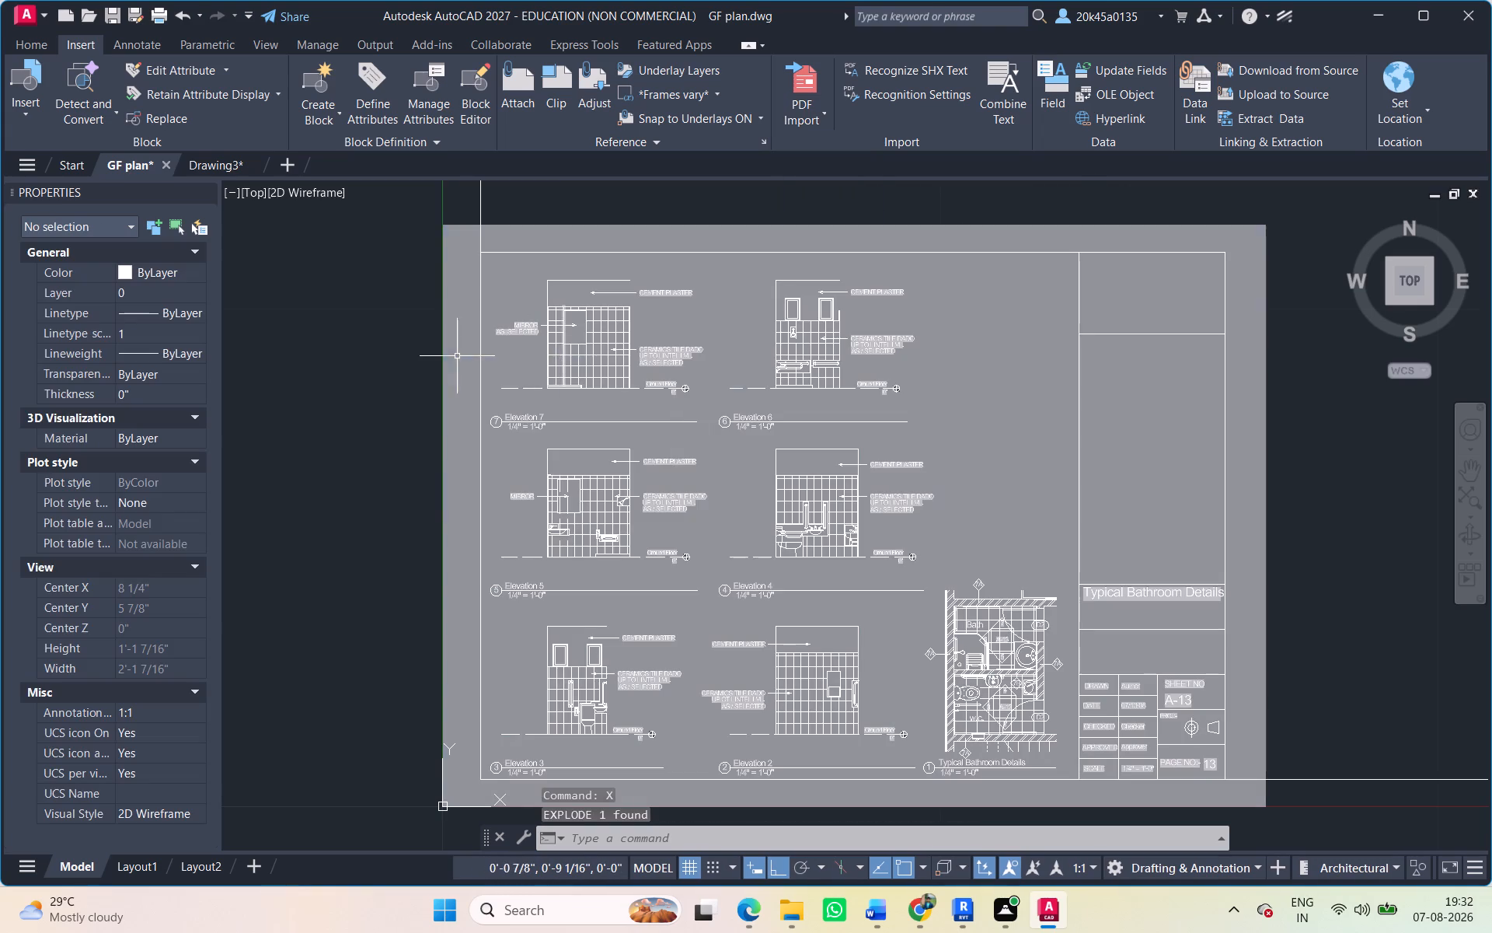
Erase the grey background fill behind the exploded page 13 sheet.
left_click(455, 356)
key("Delete")
Move all objects of the page 13 bathroom details sheet due east, into empty space just beyond the page 12 sheet.
left_click(450, 204)
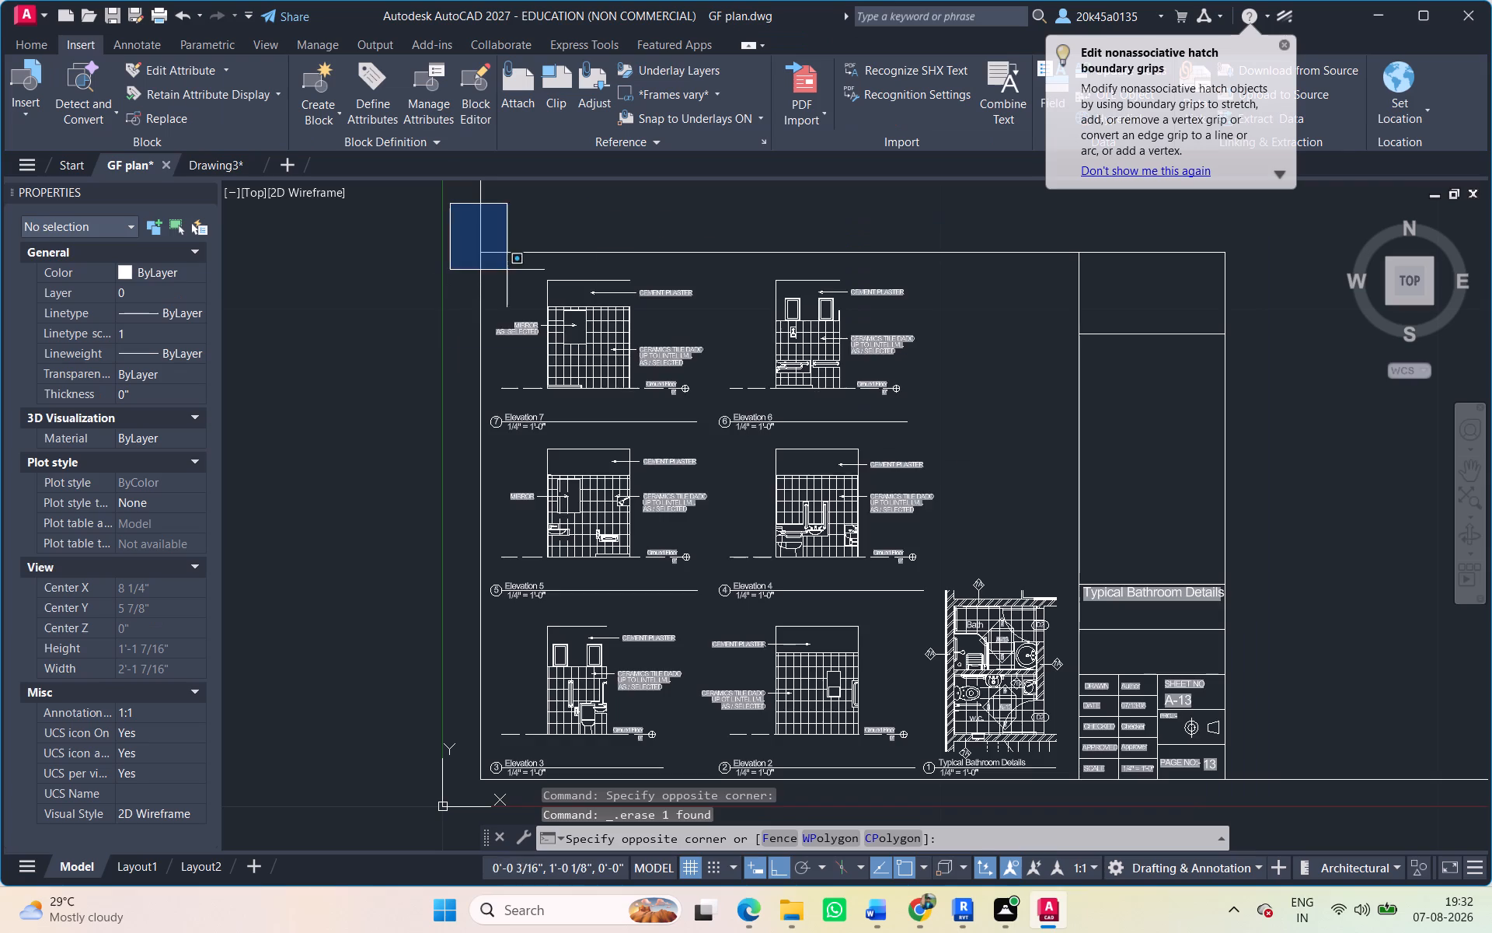
left_click(1260, 800)
key("m")
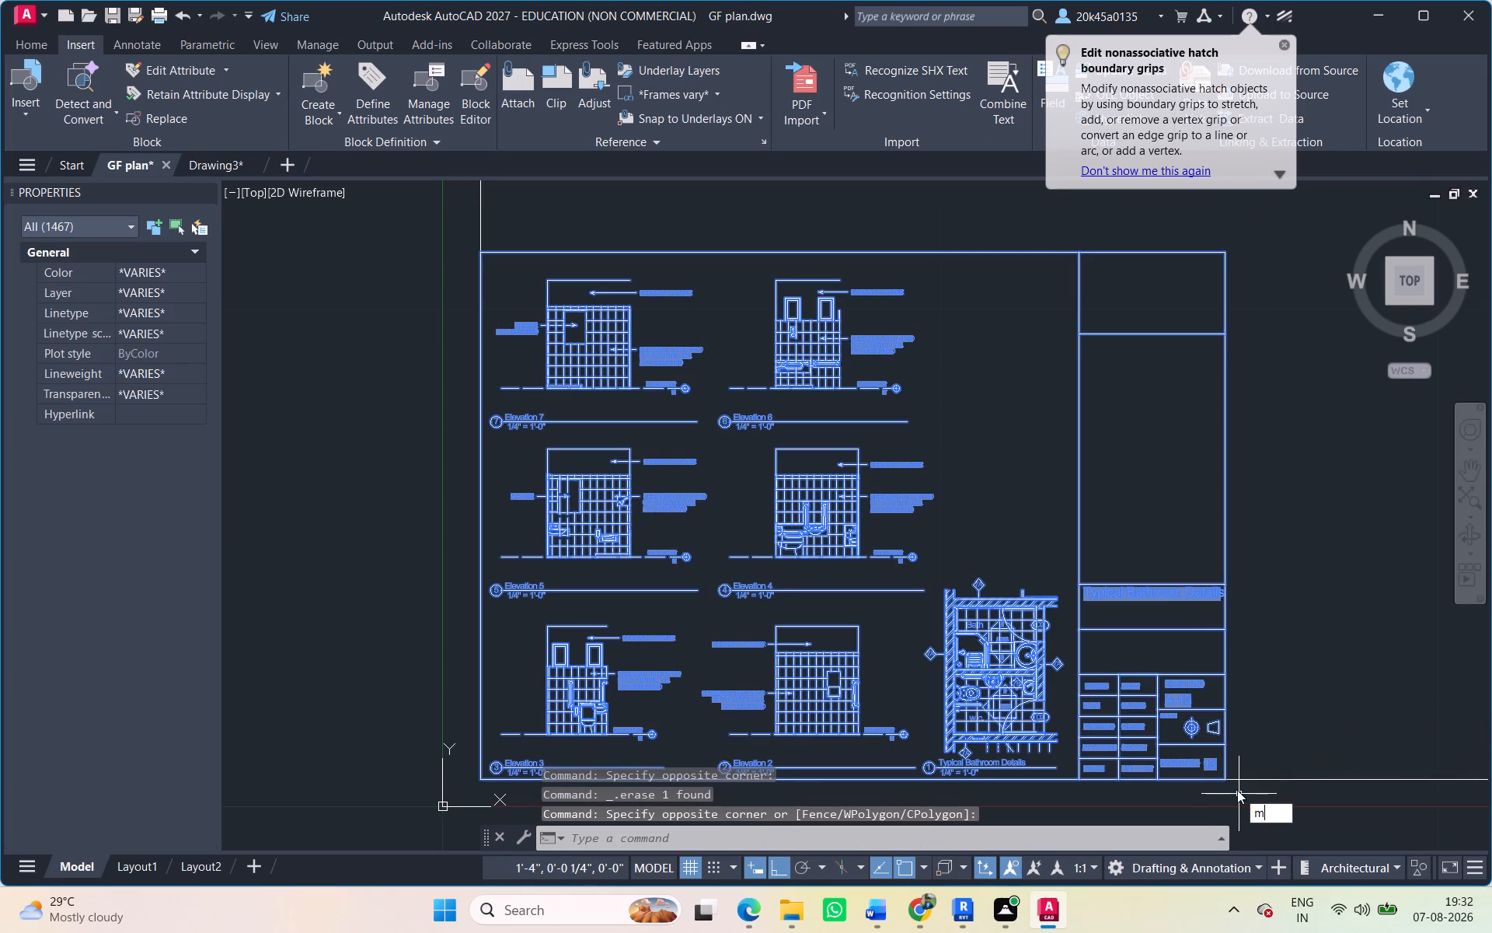
key("space")
left_click(970, 487)
scroll(1062, 539, "down", 17)
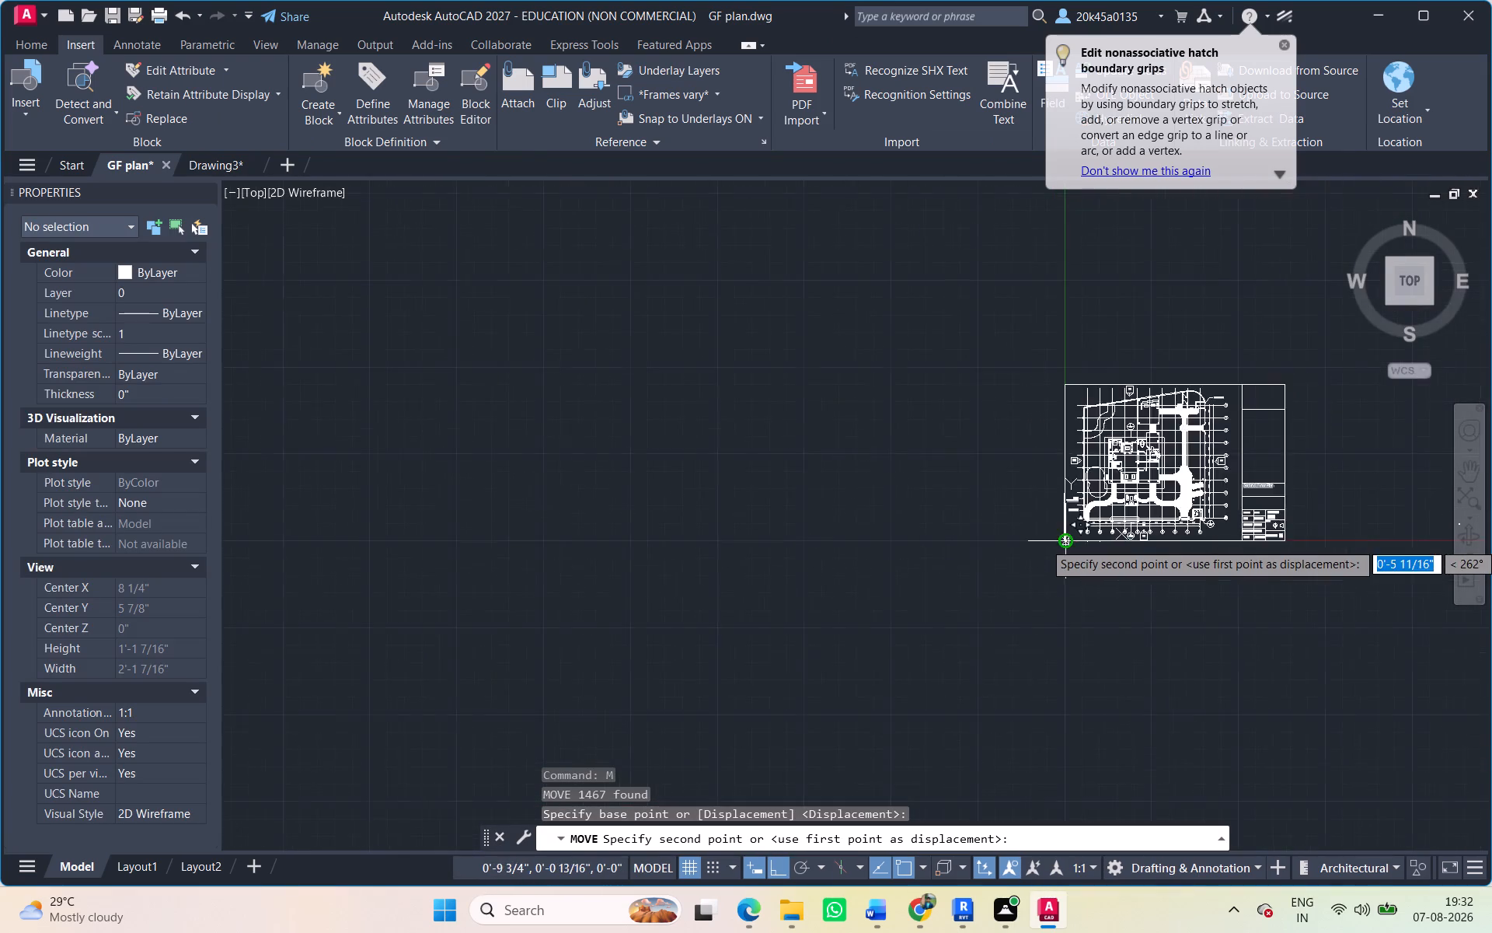
scroll(1065, 542, "down", 4)
middle_click_drag(1065, 542, 144, 542)
scroll(947, 543, "up", 3)
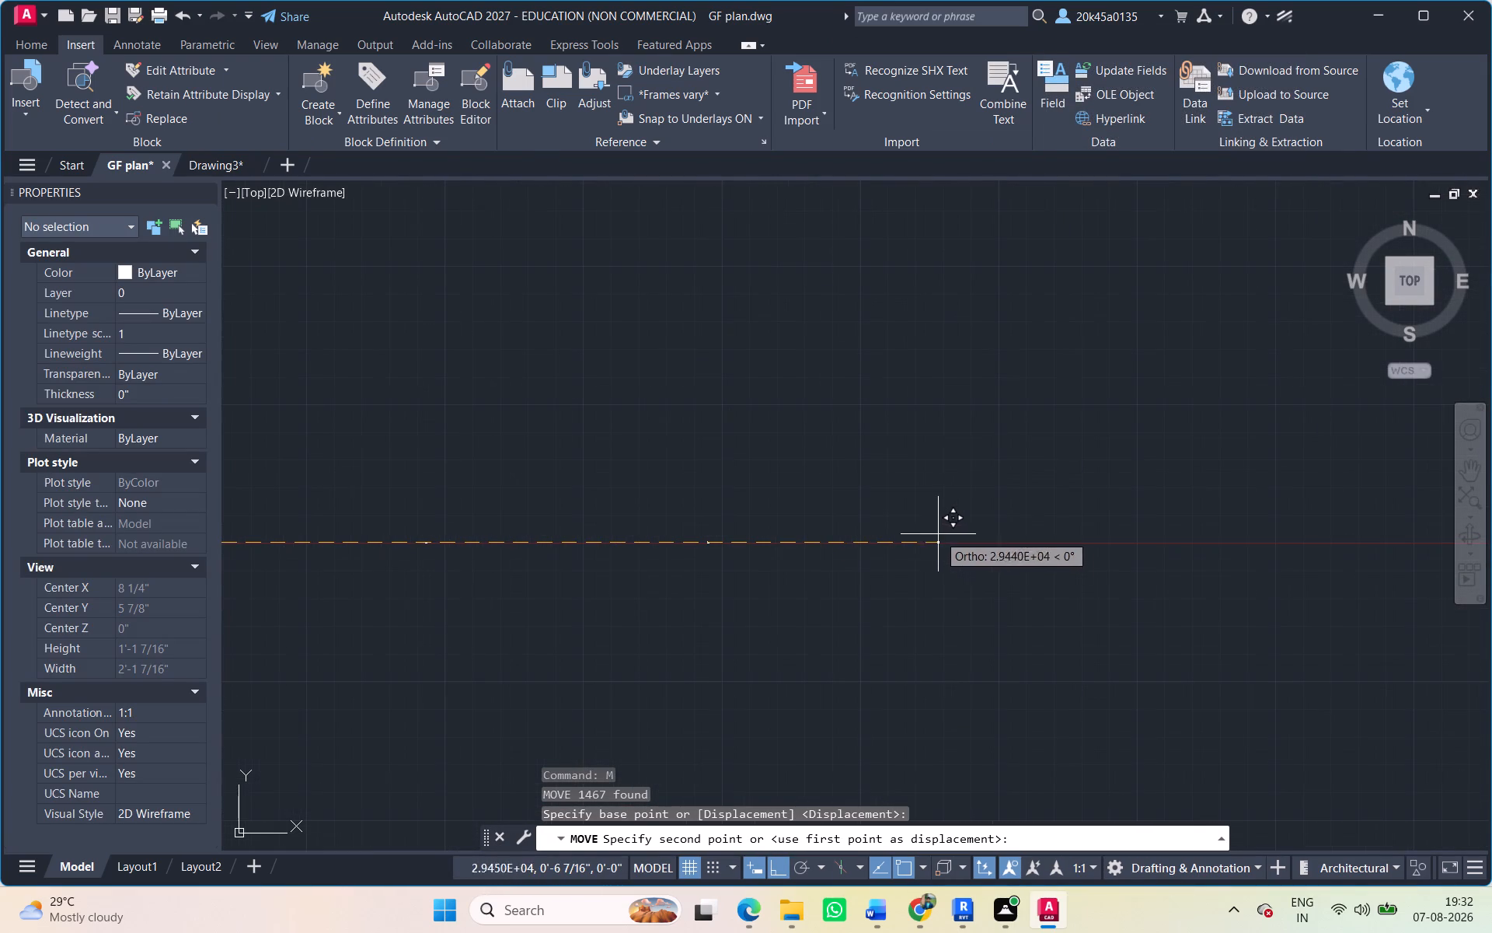
scroll(887, 528, "up", 1)
scroll(753, 562, "up", 1)
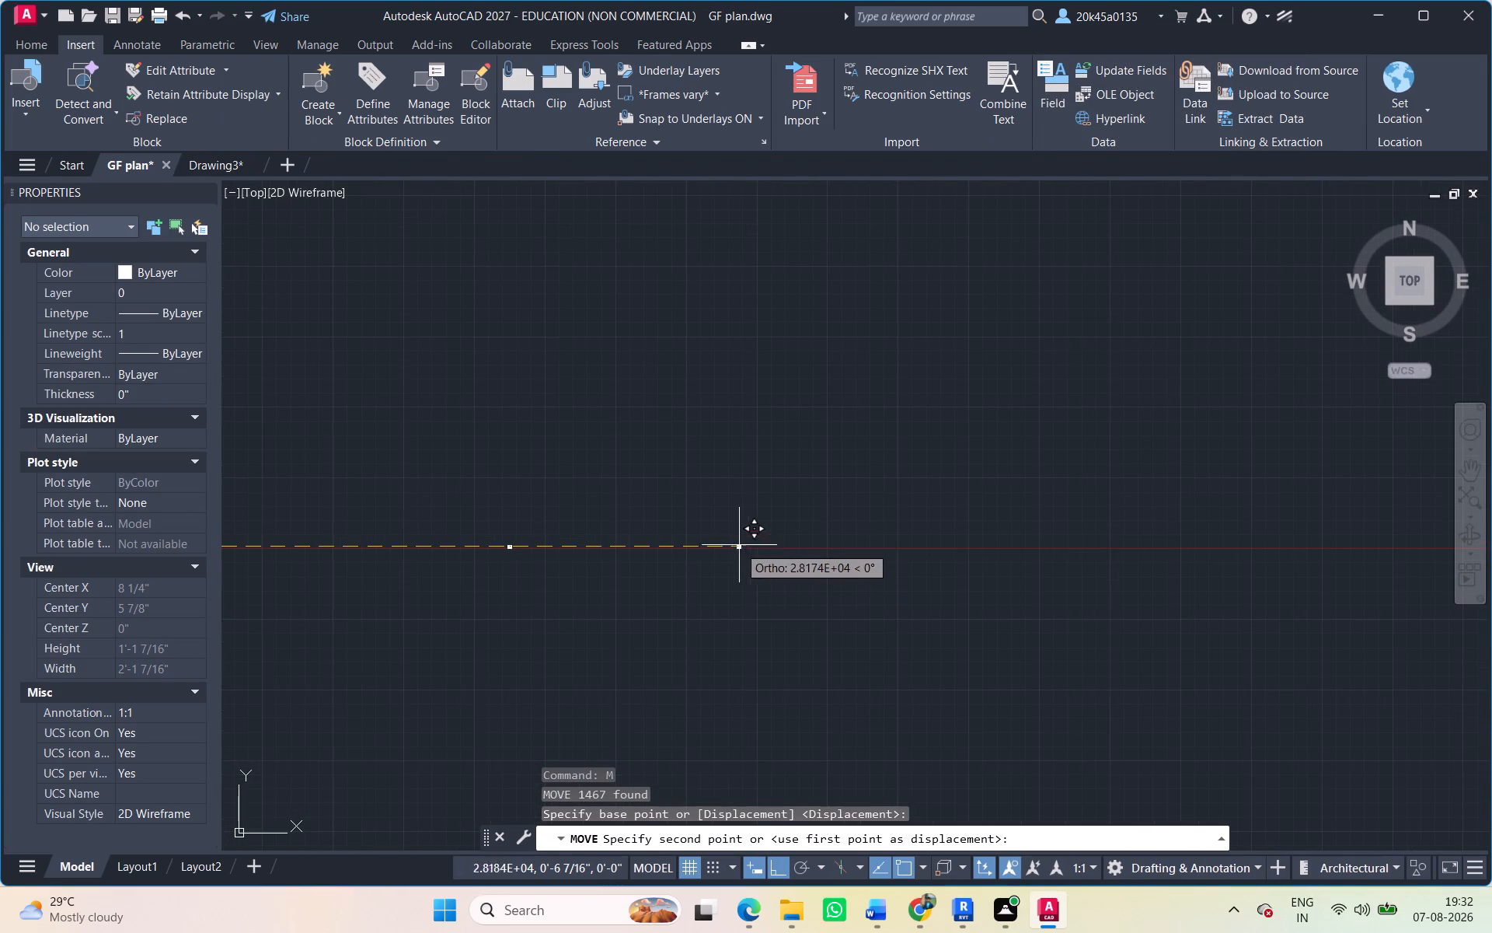
left_click(1065, 536)
Import page 14, the watchman cabin details, from PROJECT_1 FARM HOUSE_Civil.pdf at scale 1 as a block.
scroll(928, 563, "down", 8)
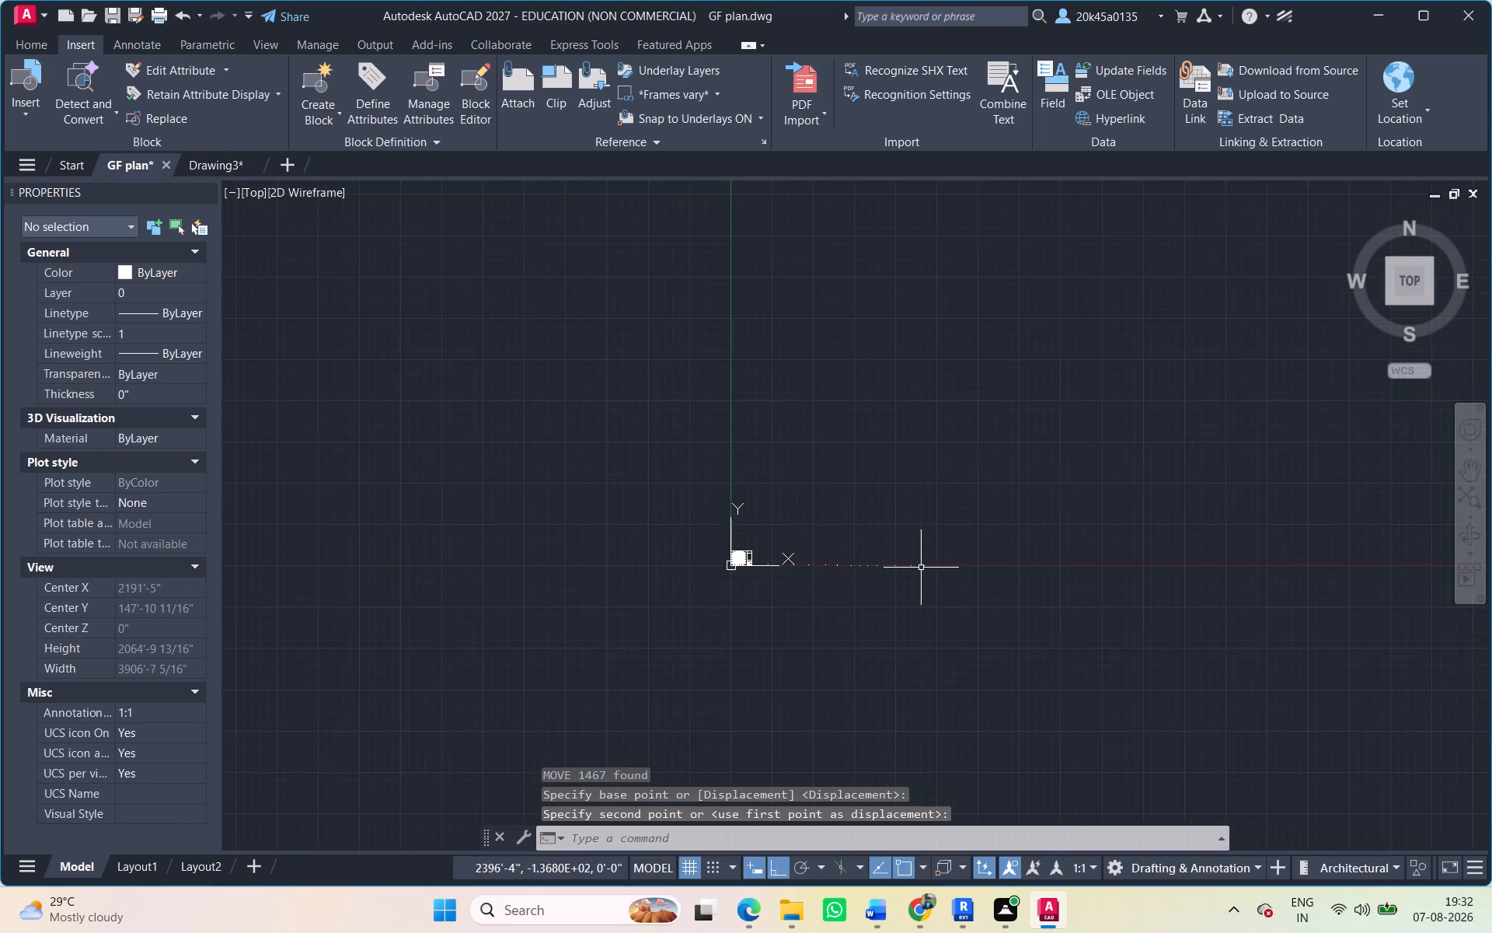
middle_click_drag(921, 568, 1220, 571)
scroll(1027, 540, "up", 3)
left_click(814, 115)
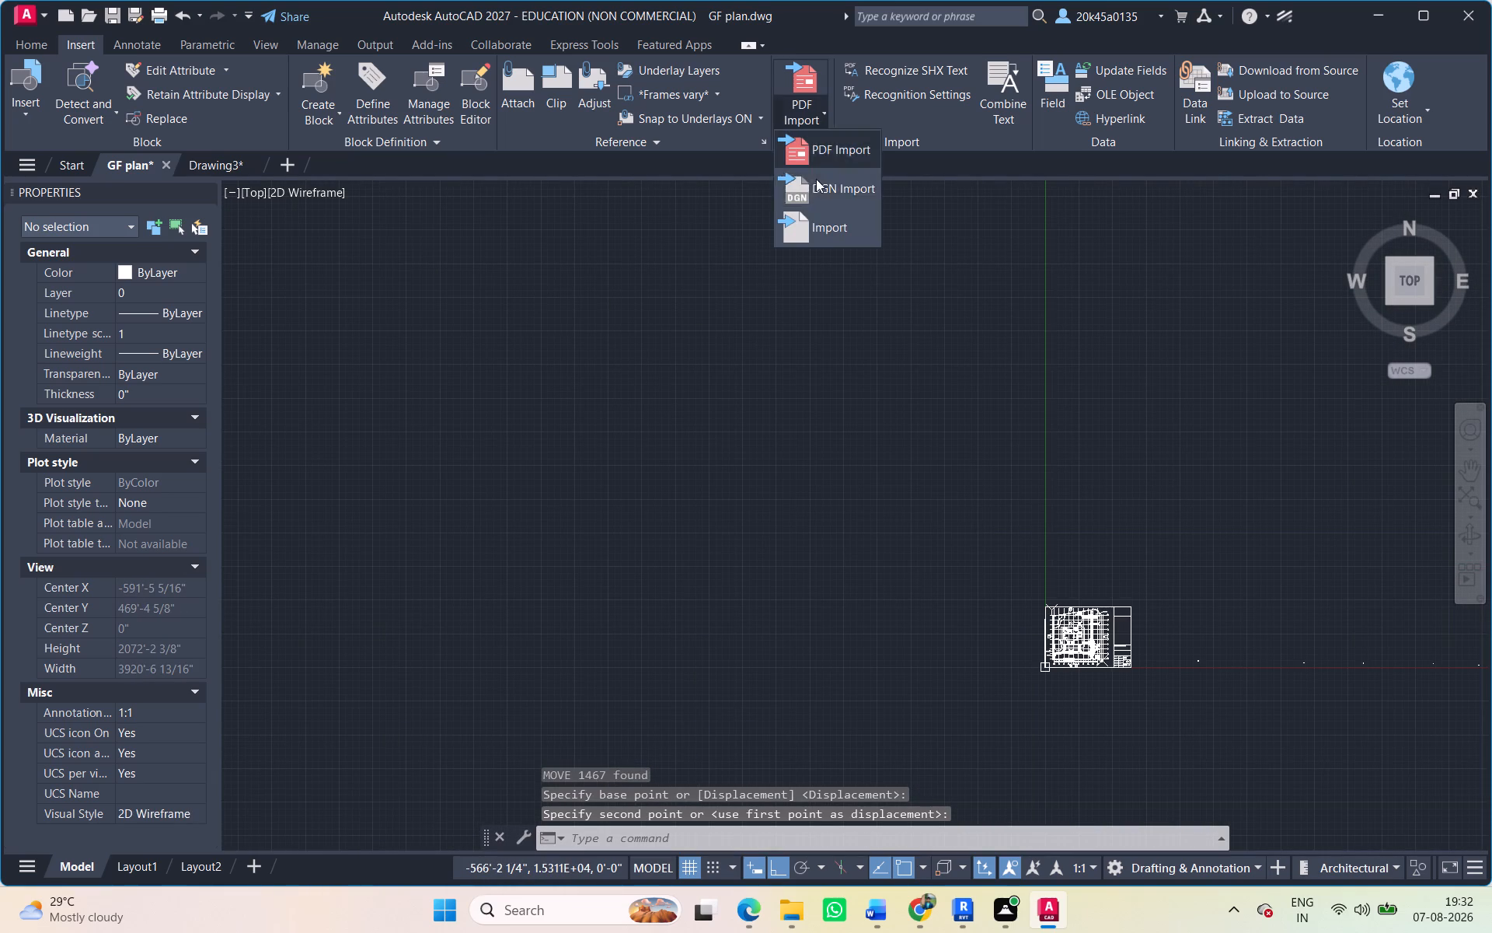
left_click(820, 153)
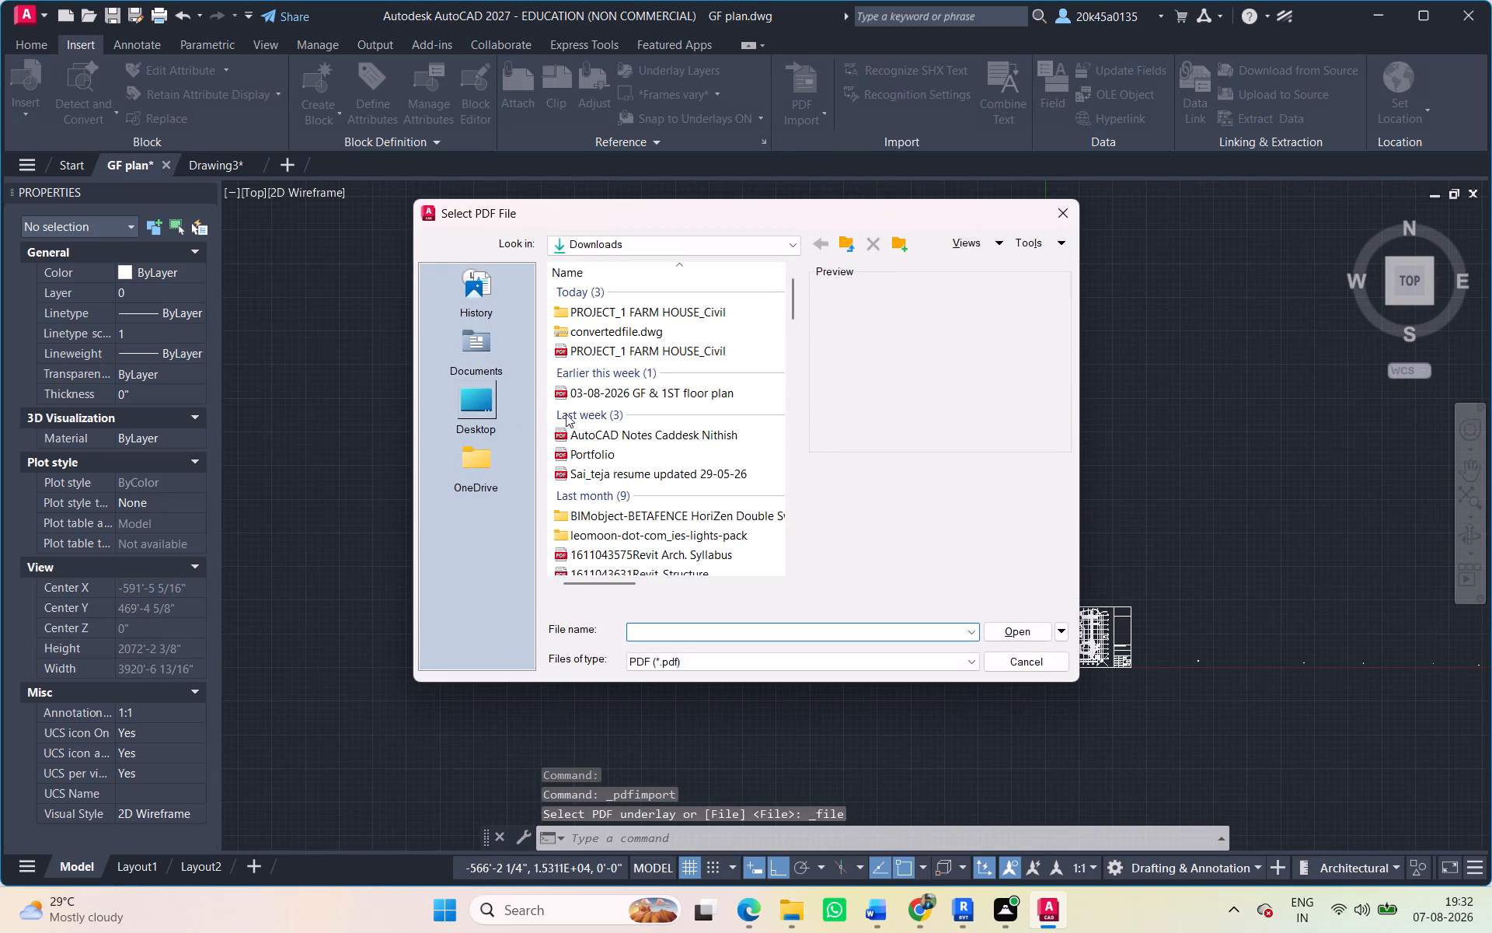
left_click(645, 357)
left_click(1007, 637)
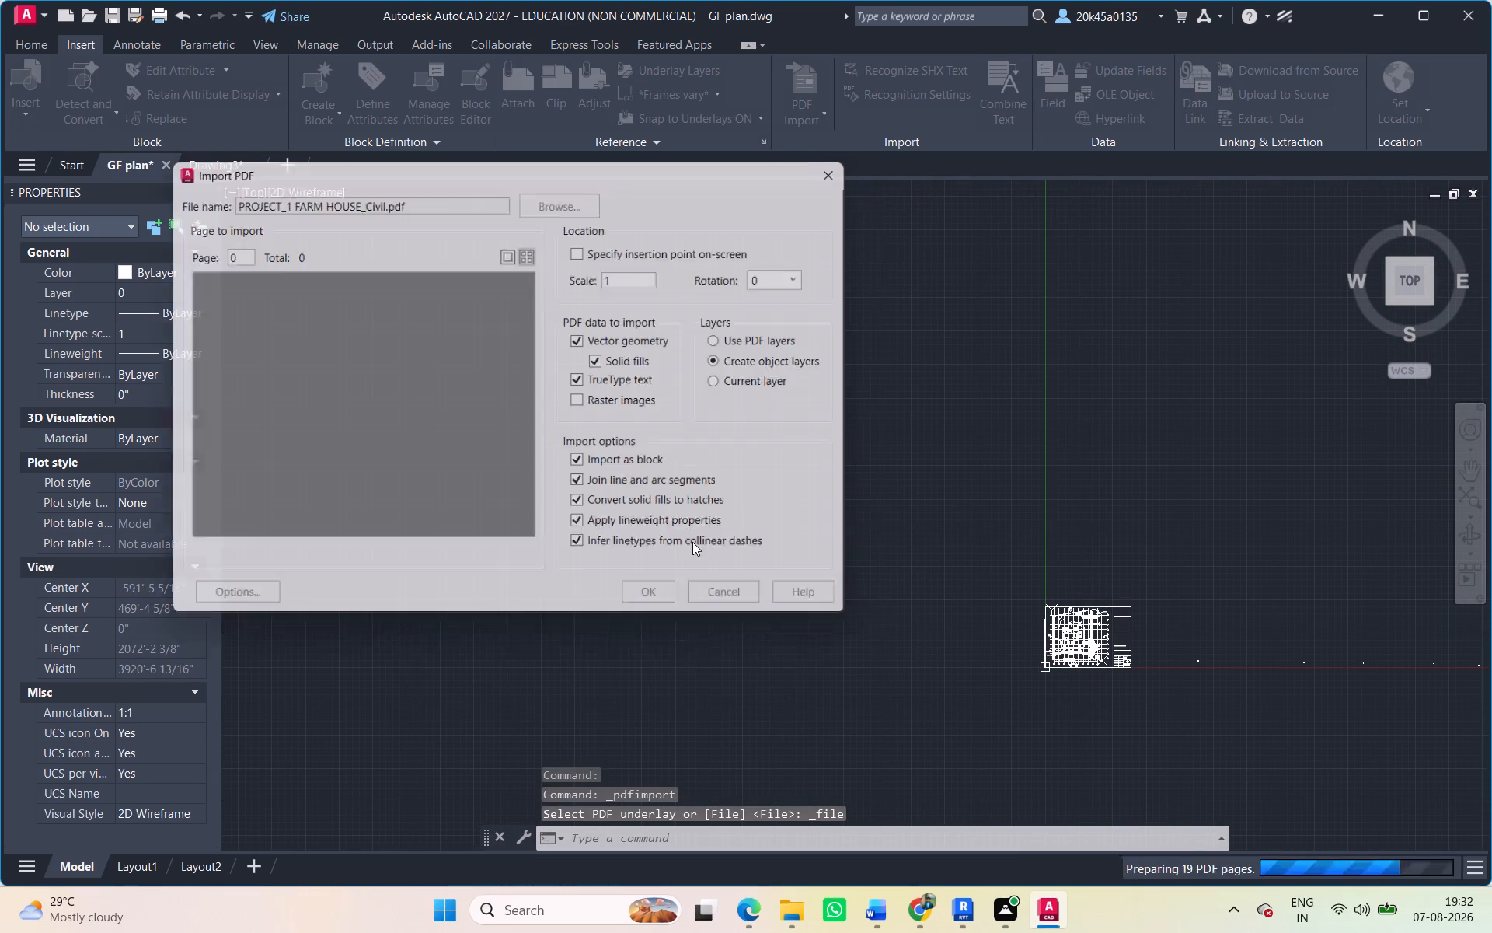
scroll(435, 485, "down", 2)
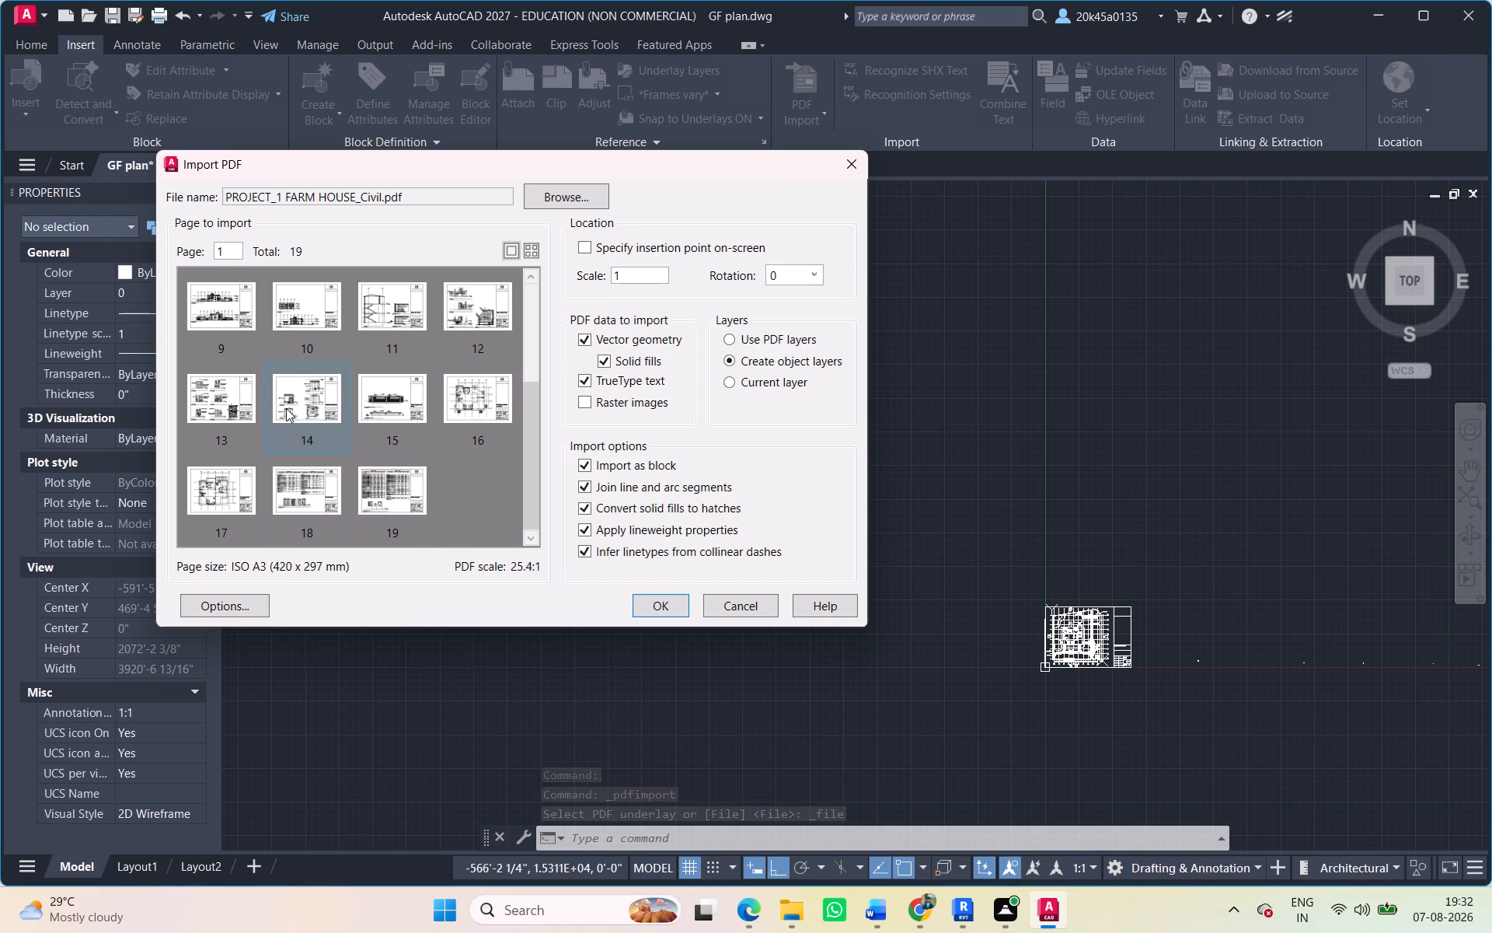
left_click(291, 408)
left_click(673, 596)
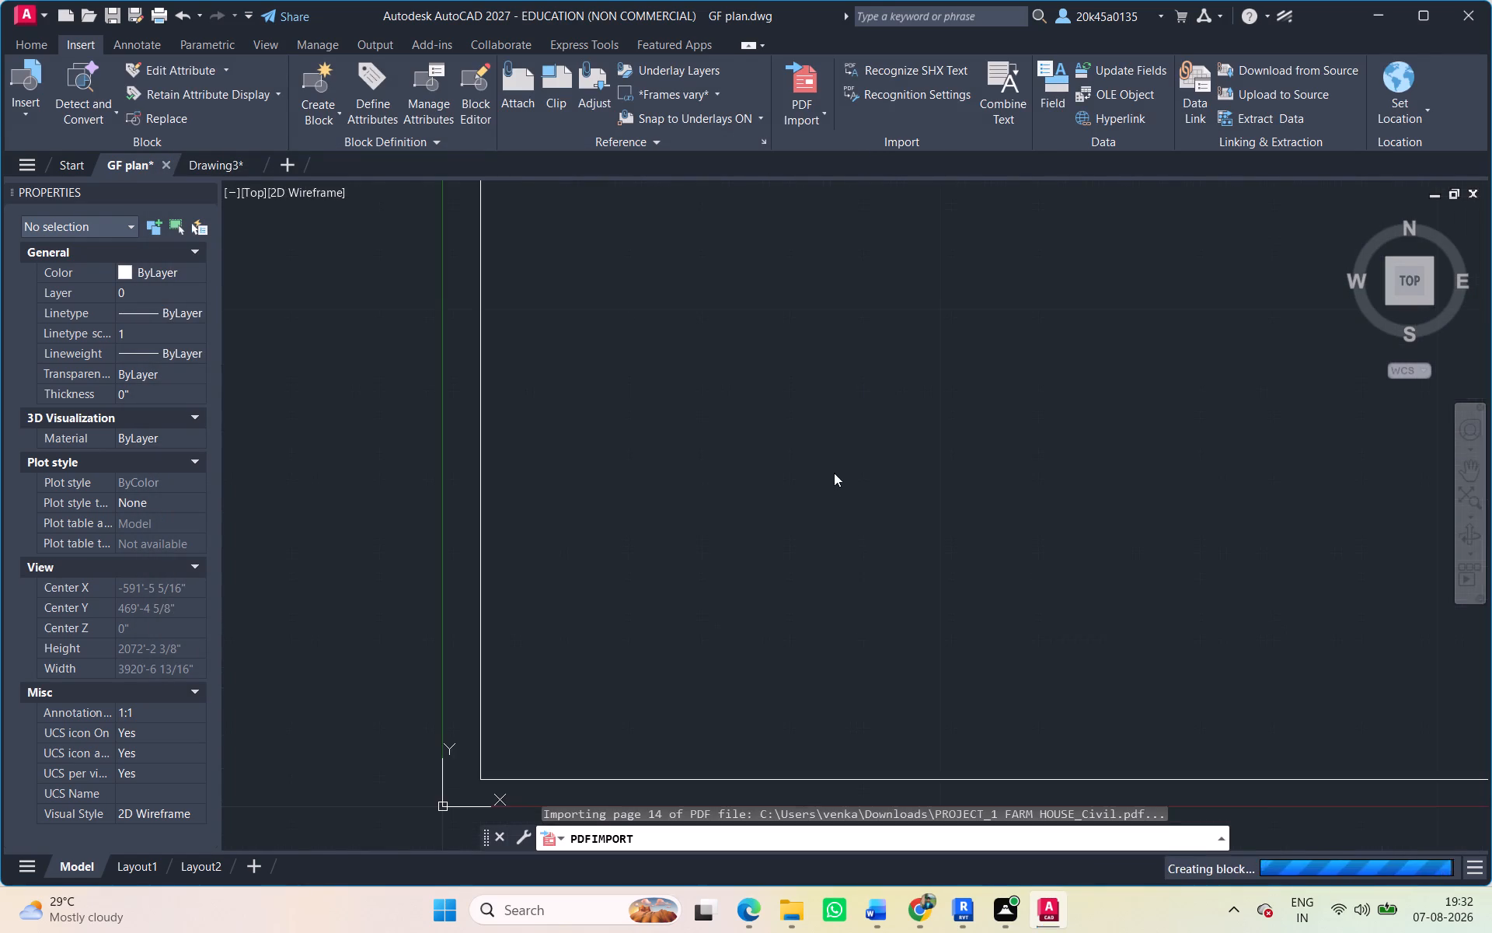
Explode the newly imported page 14 block of watchman cabin details into separate objects.
left_click(406, 201)
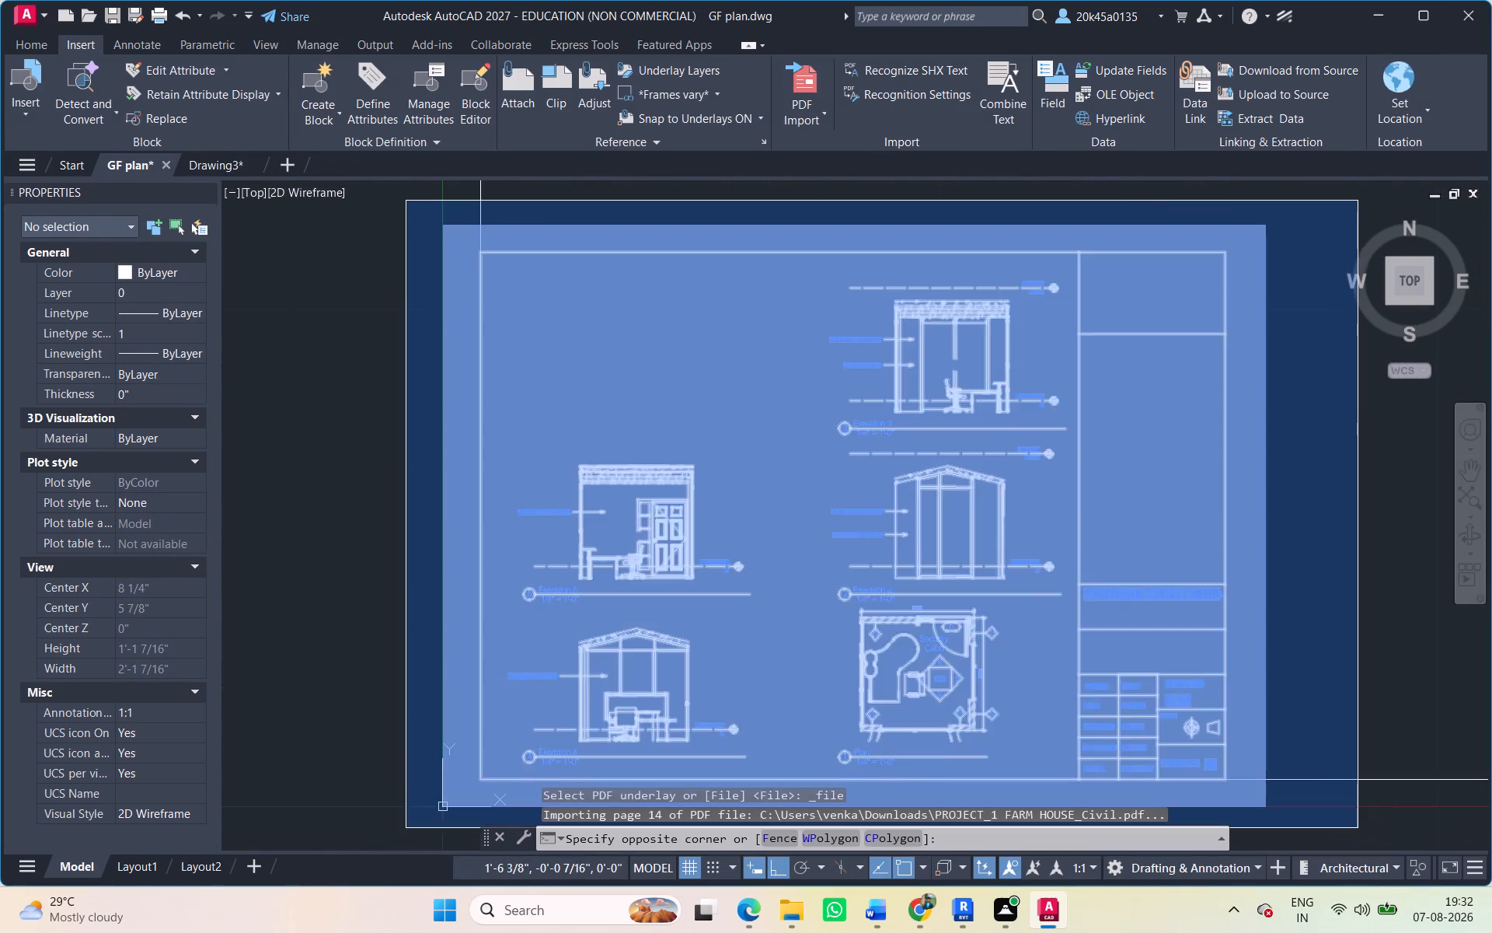
left_click(1358, 828)
key("x")
key("space")
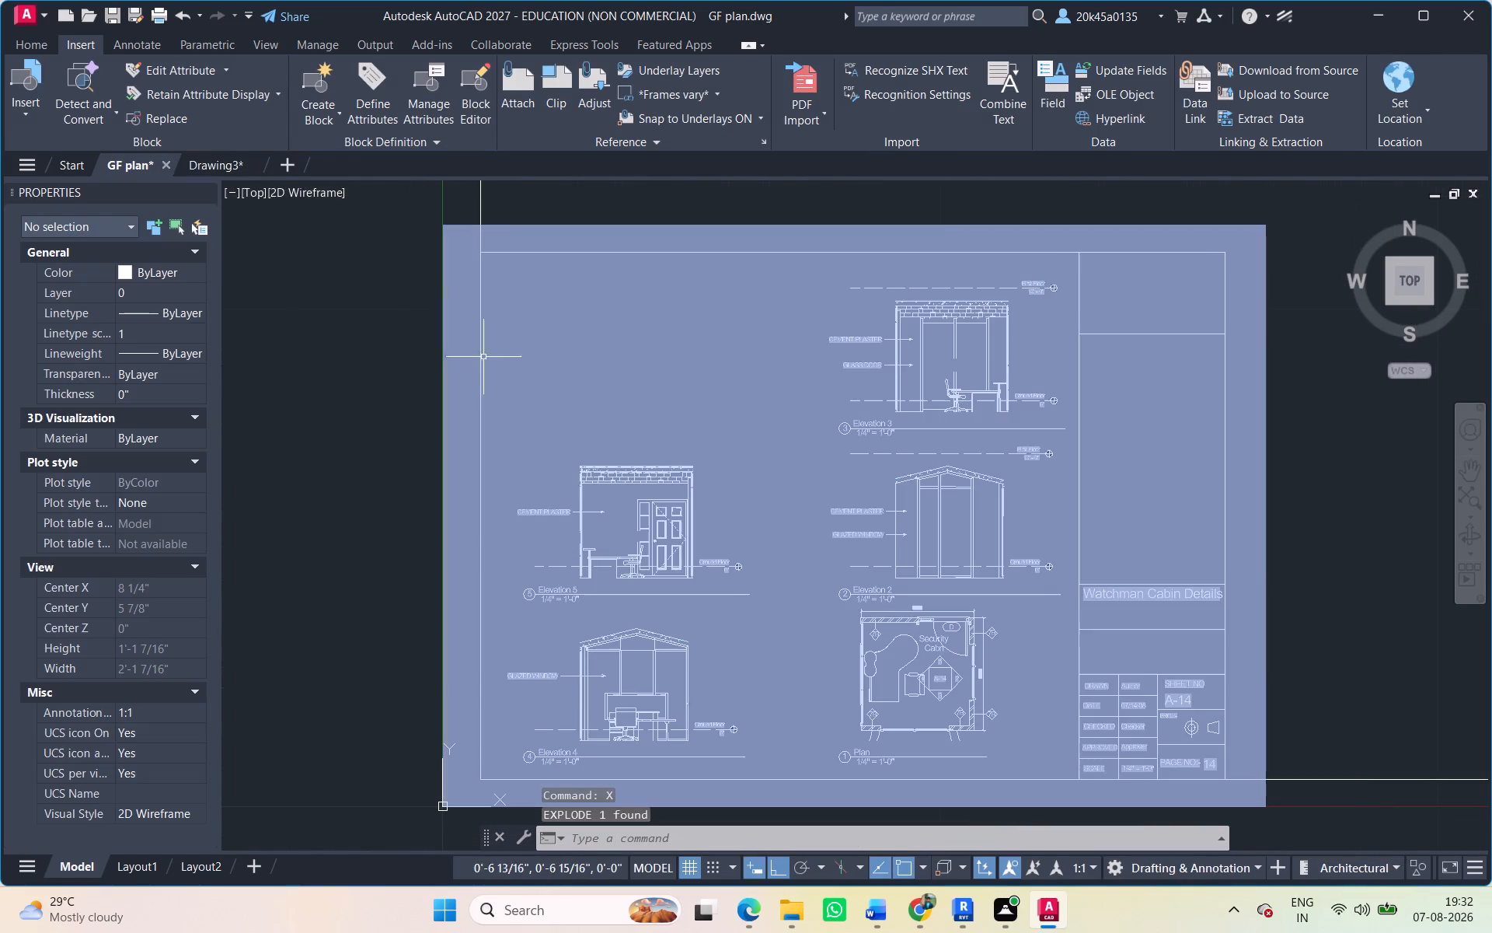
Erase the solid background fill behind the exploded page 14 sheet.
left_click(449, 387)
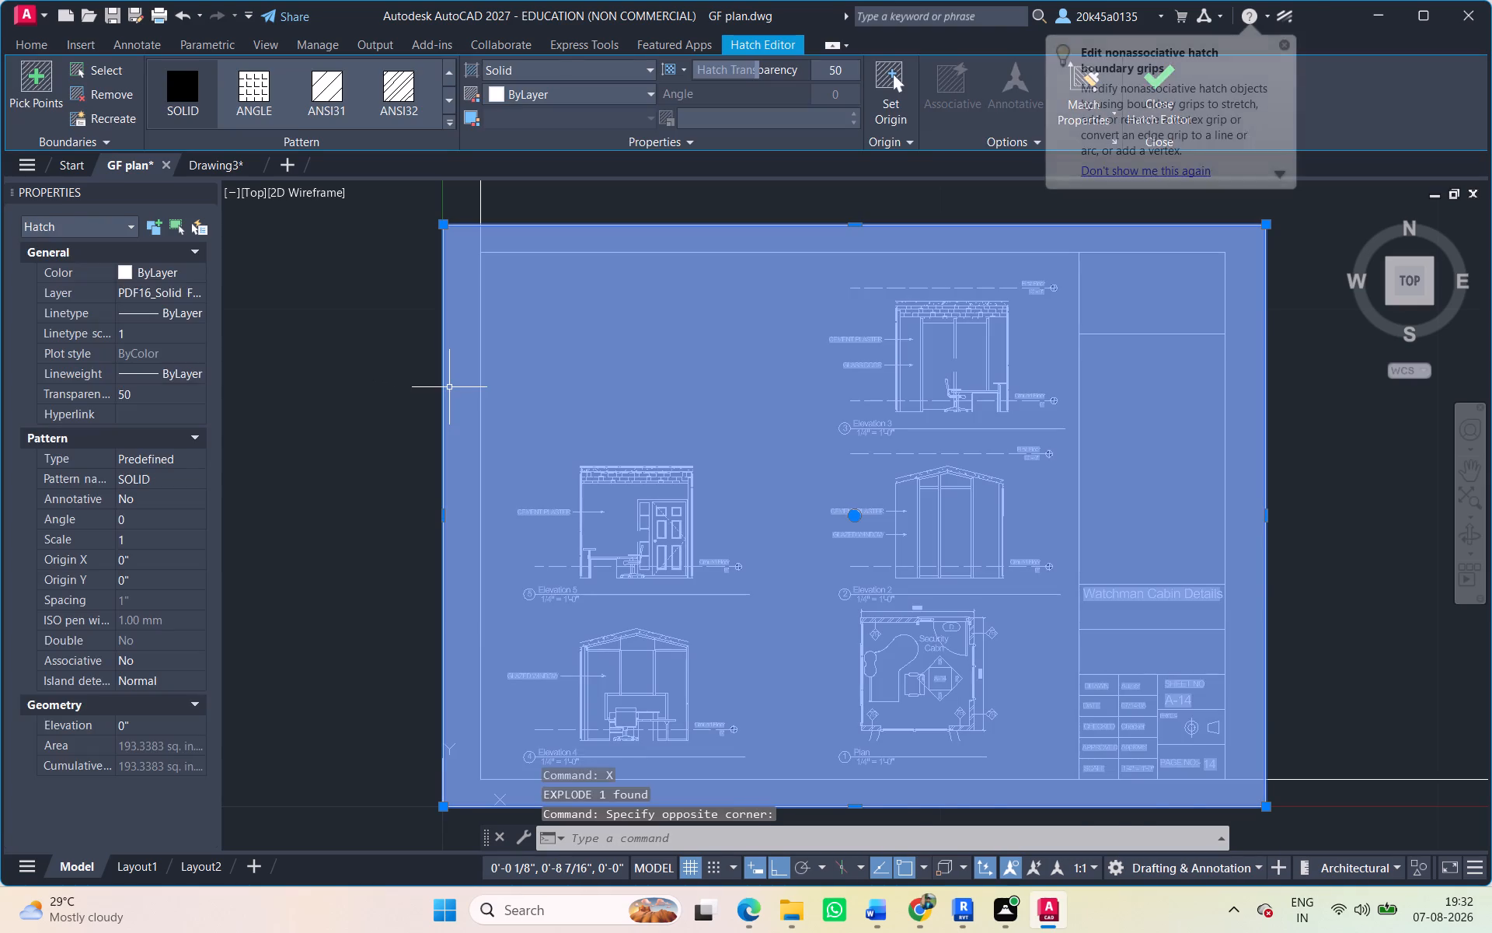
key("Delete")
Move all objects of the page 14 watchman cabin sheet due east, into empty space just beyond the page 13 sheet.
scroll(472, 264, "down", 1)
middle_click_drag(472, 264, 472, 253)
left_click(455, 234)
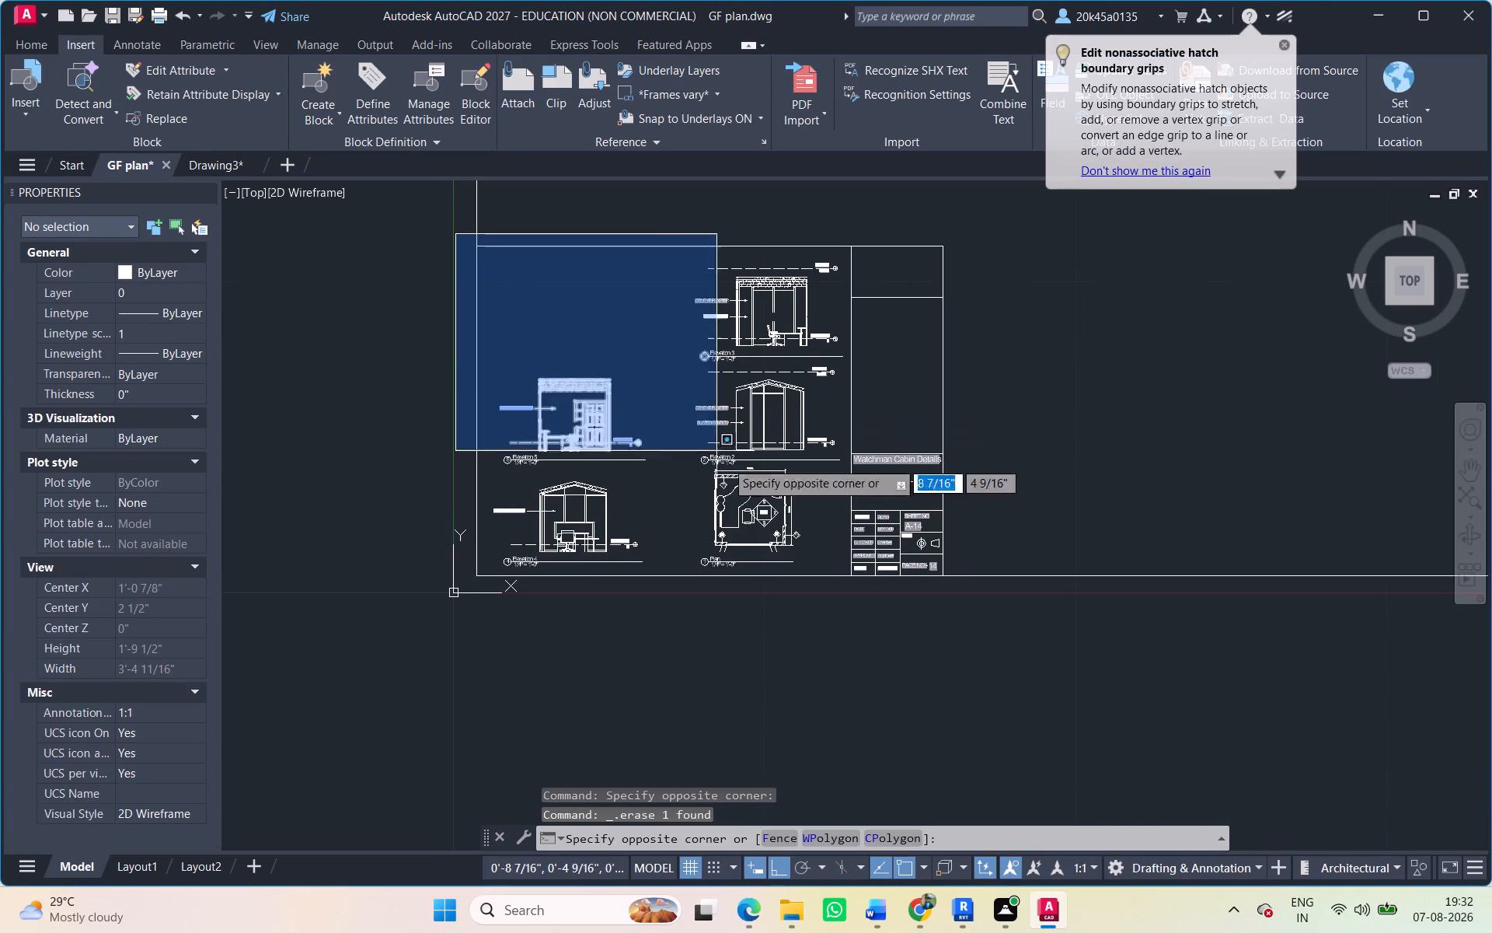
left_click(1000, 611)
key("m")
key("space")
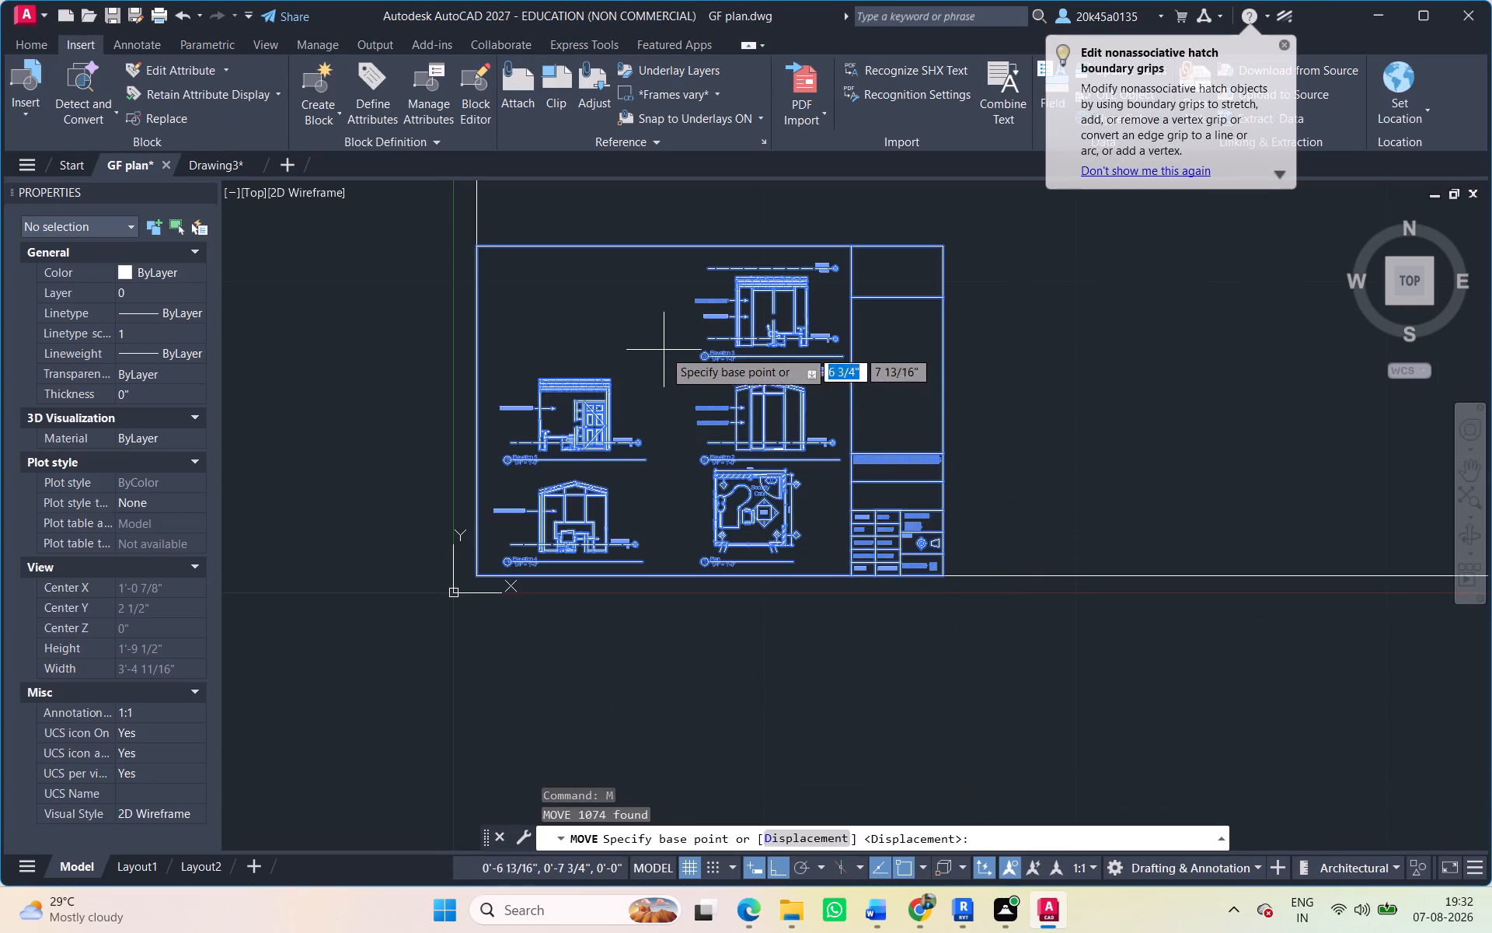
left_click(651, 340)
scroll(886, 582, "down", 7)
middle_click_drag(929, 571, 204, 480)
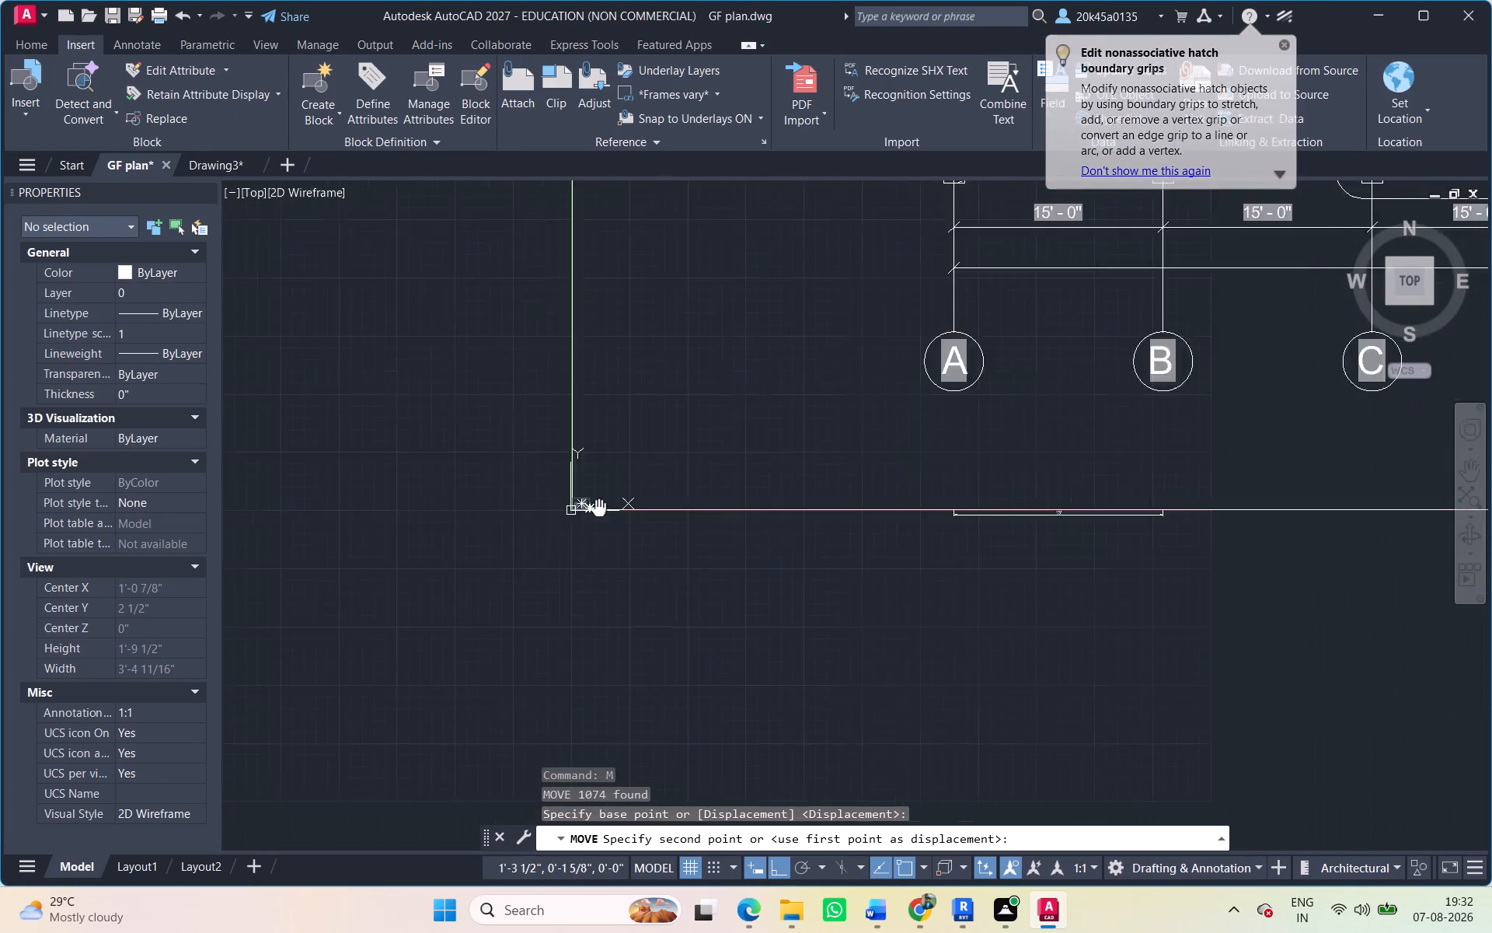
middle_click_drag(204, 480, 203, 480)
scroll(1022, 494, "down", 4)
scroll(1180, 497, "down", 3)
middle_click_drag(978, 467, 44, 477)
middle_click_drag(1023, 490, 350, 490)
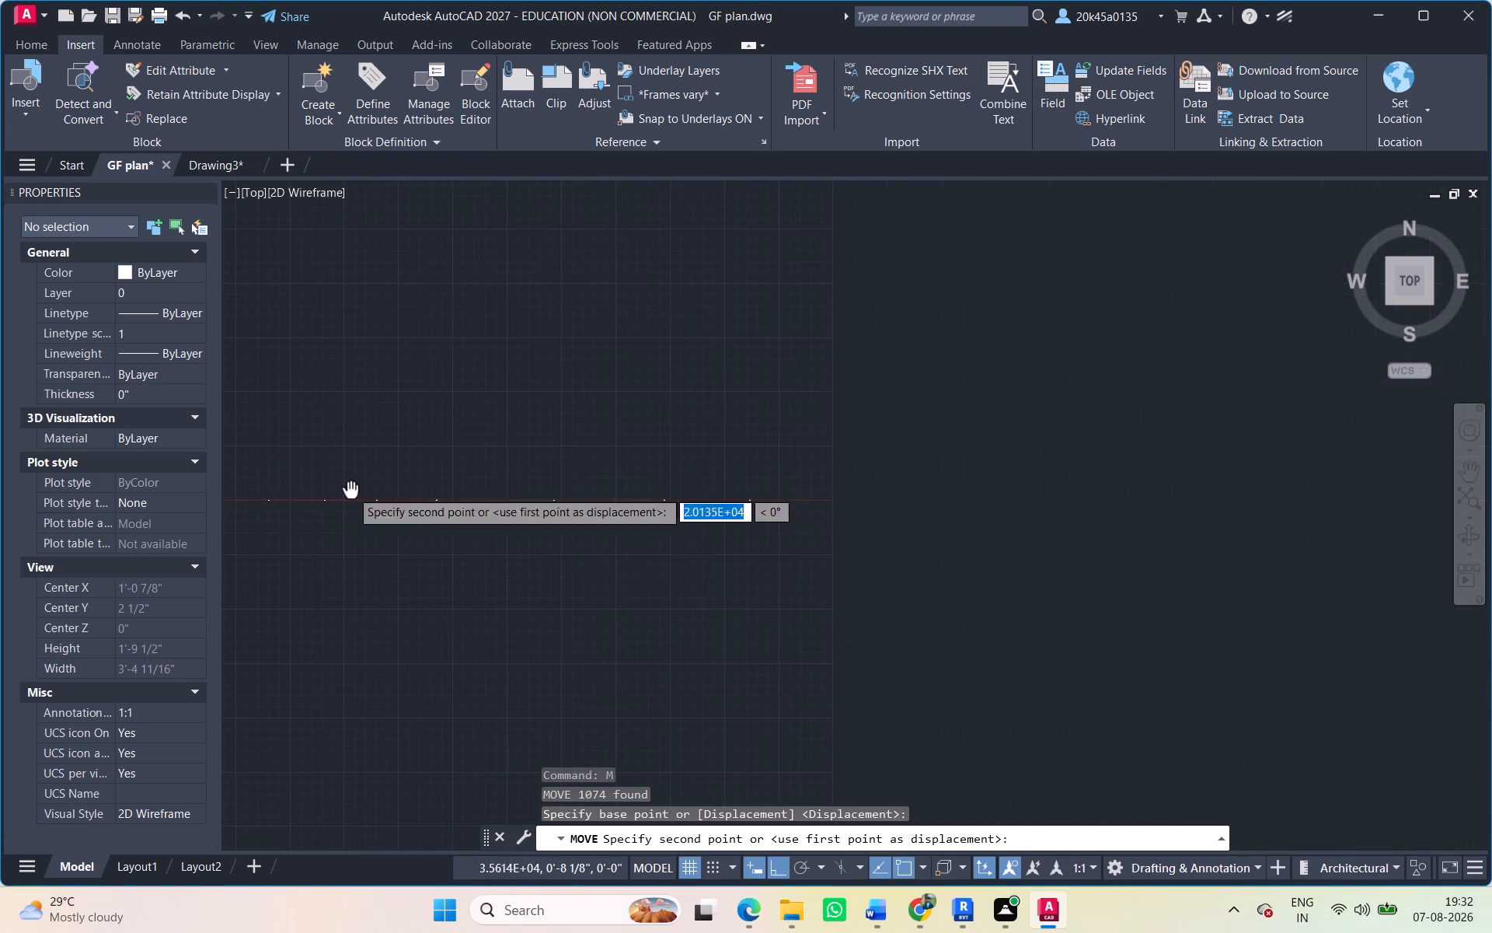
scroll(850, 492, "up", 2)
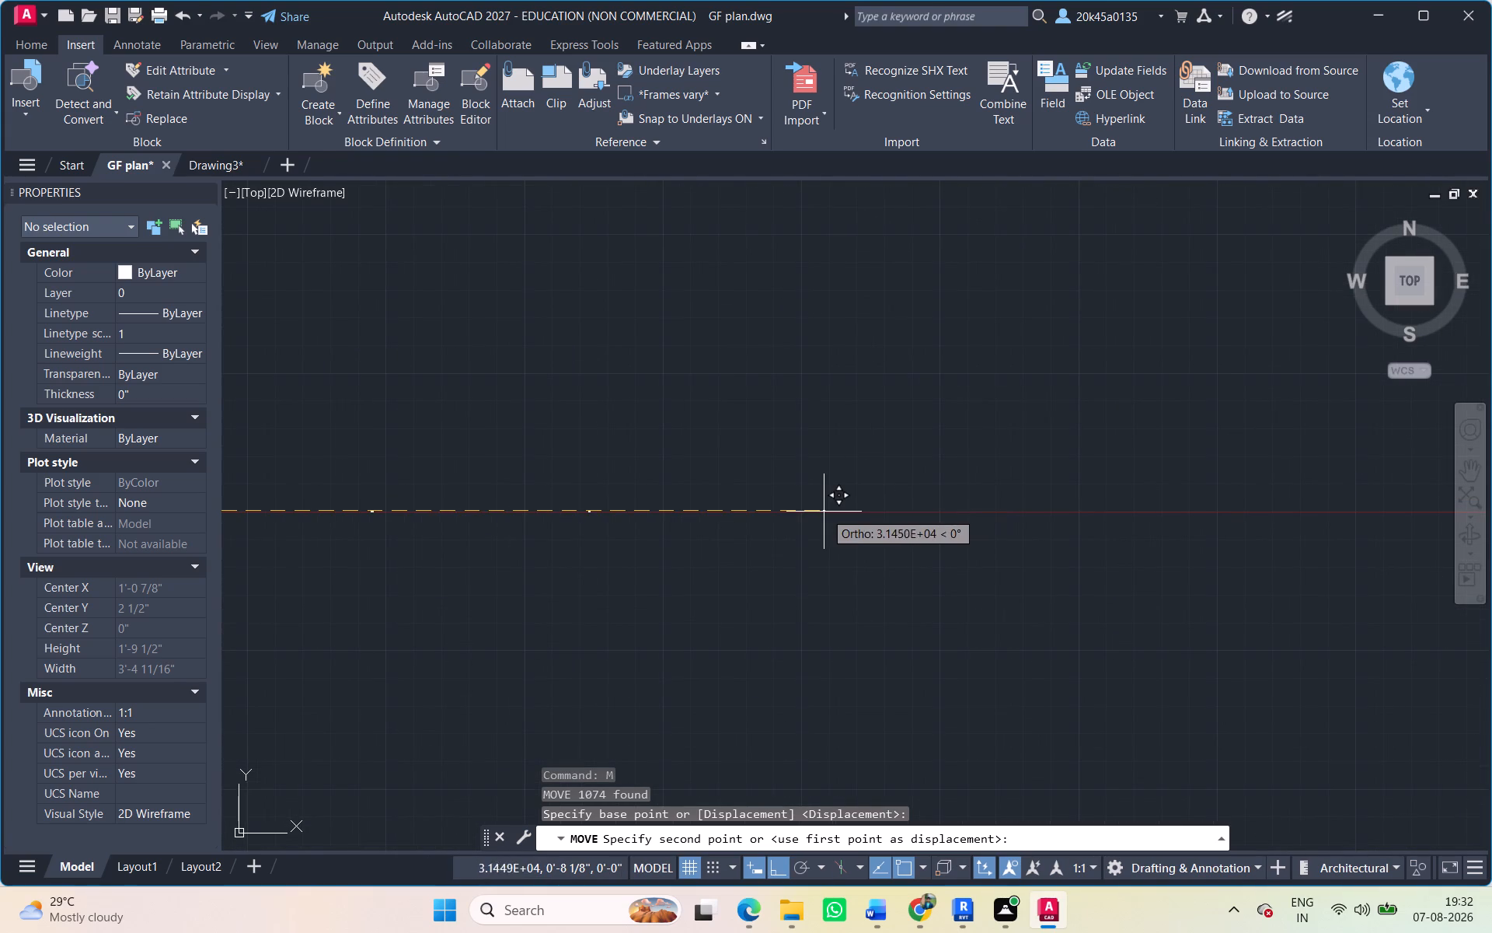
scroll(824, 512, "up", 1)
left_click(910, 517)
Import page 15, the typical compound wall details, from PROJECT_1 FARM HOUSE_Civil.pdf at scale 1 as a block.
scroll(690, 585, "down", 3)
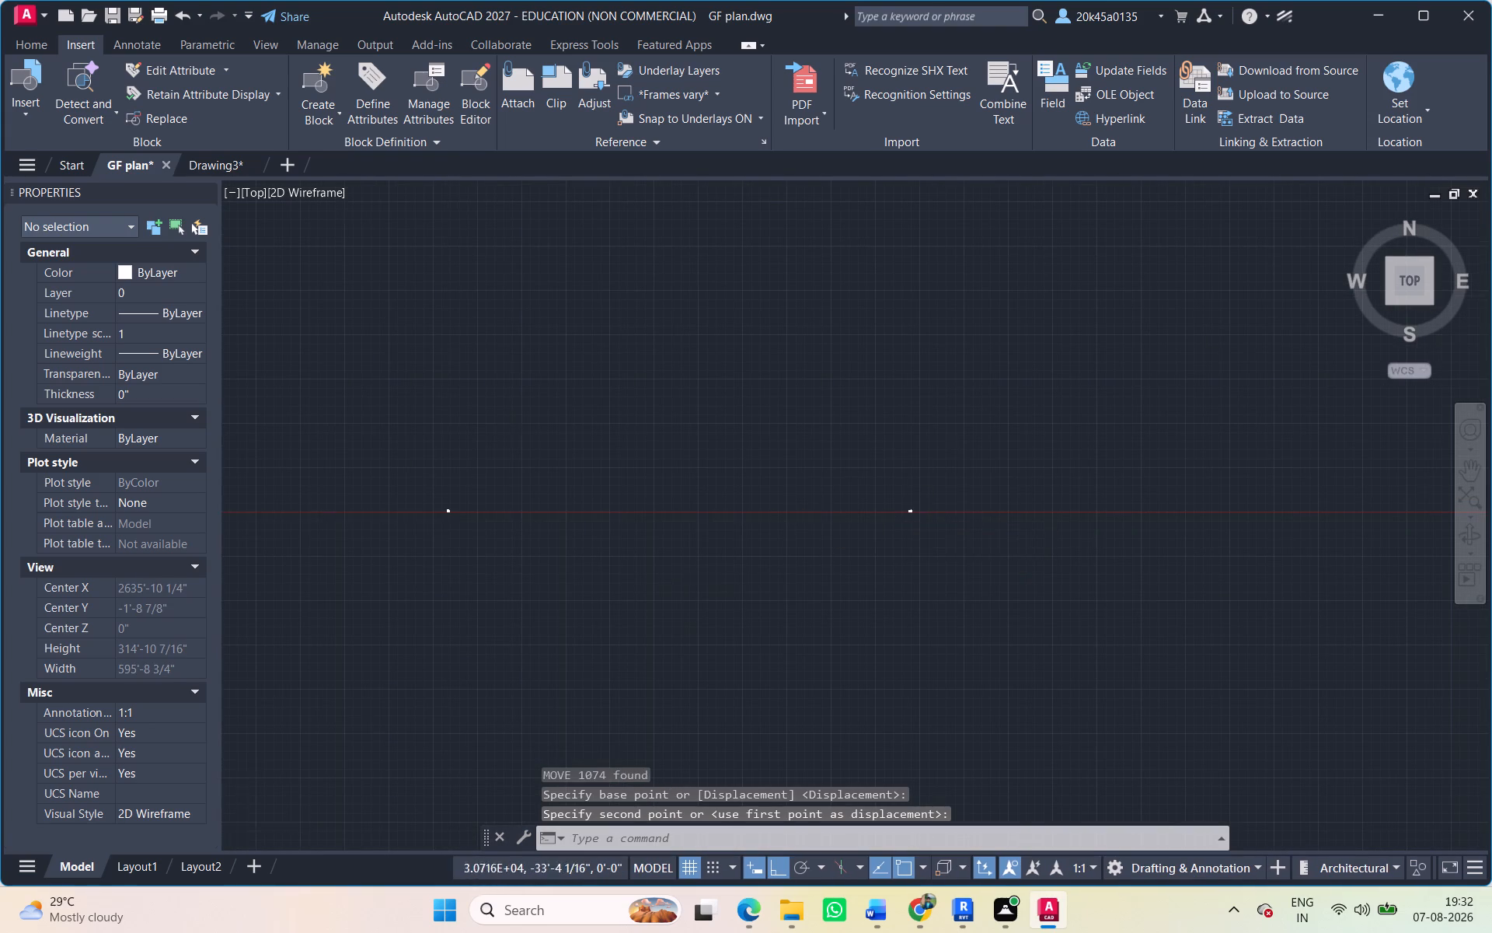
scroll(690, 585, "down", 5)
middle_click_drag(680, 589, 1225, 529)
scroll(1135, 518, "up", 4)
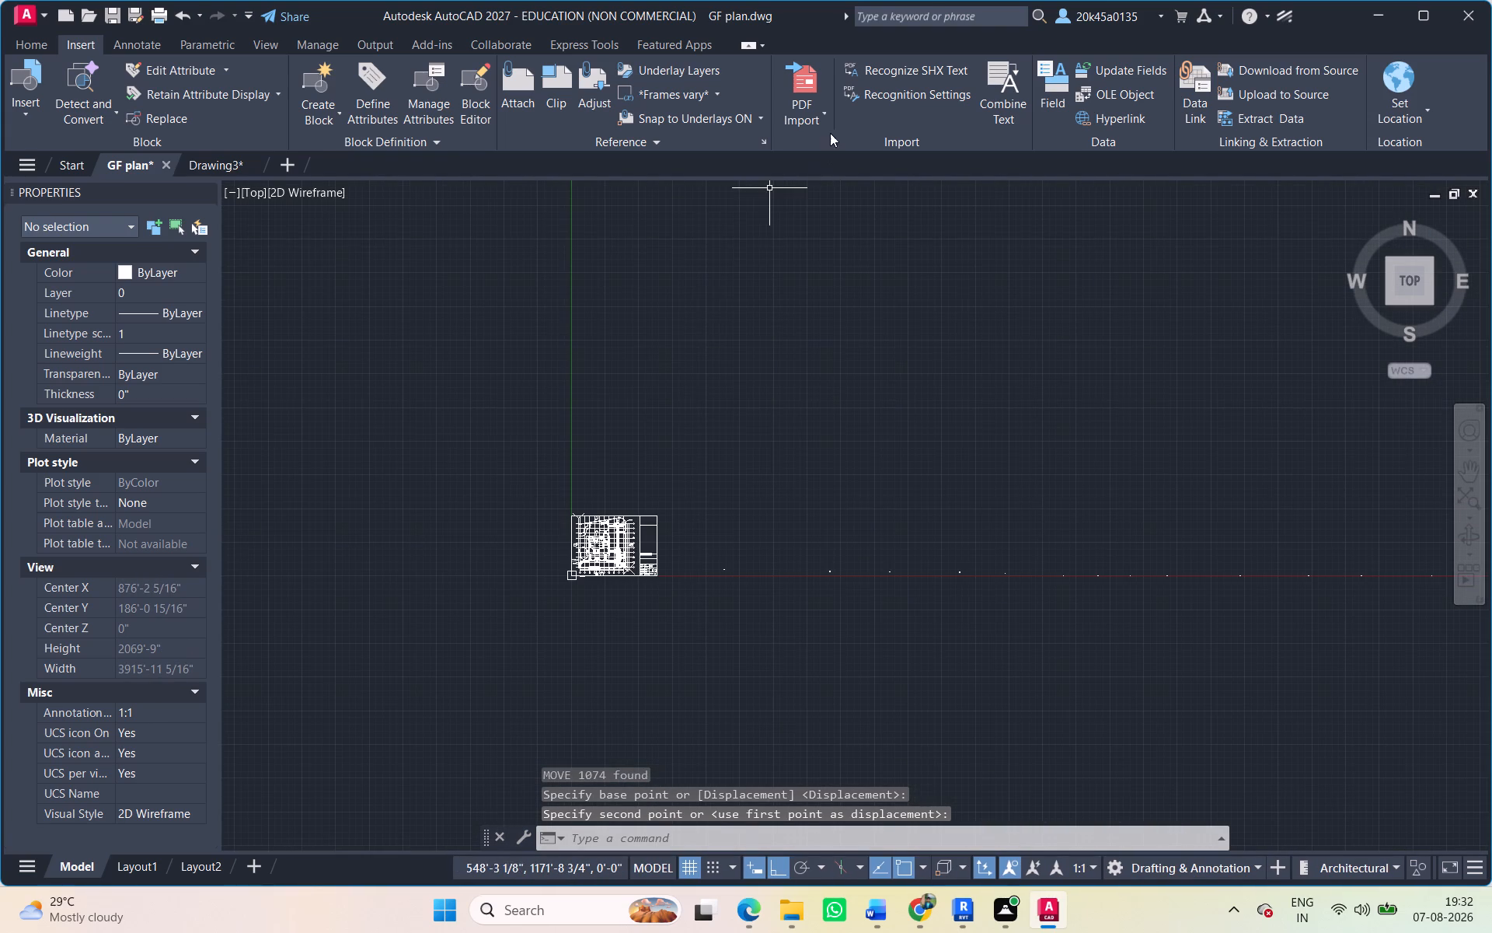
left_click(823, 108)
left_click(826, 154)
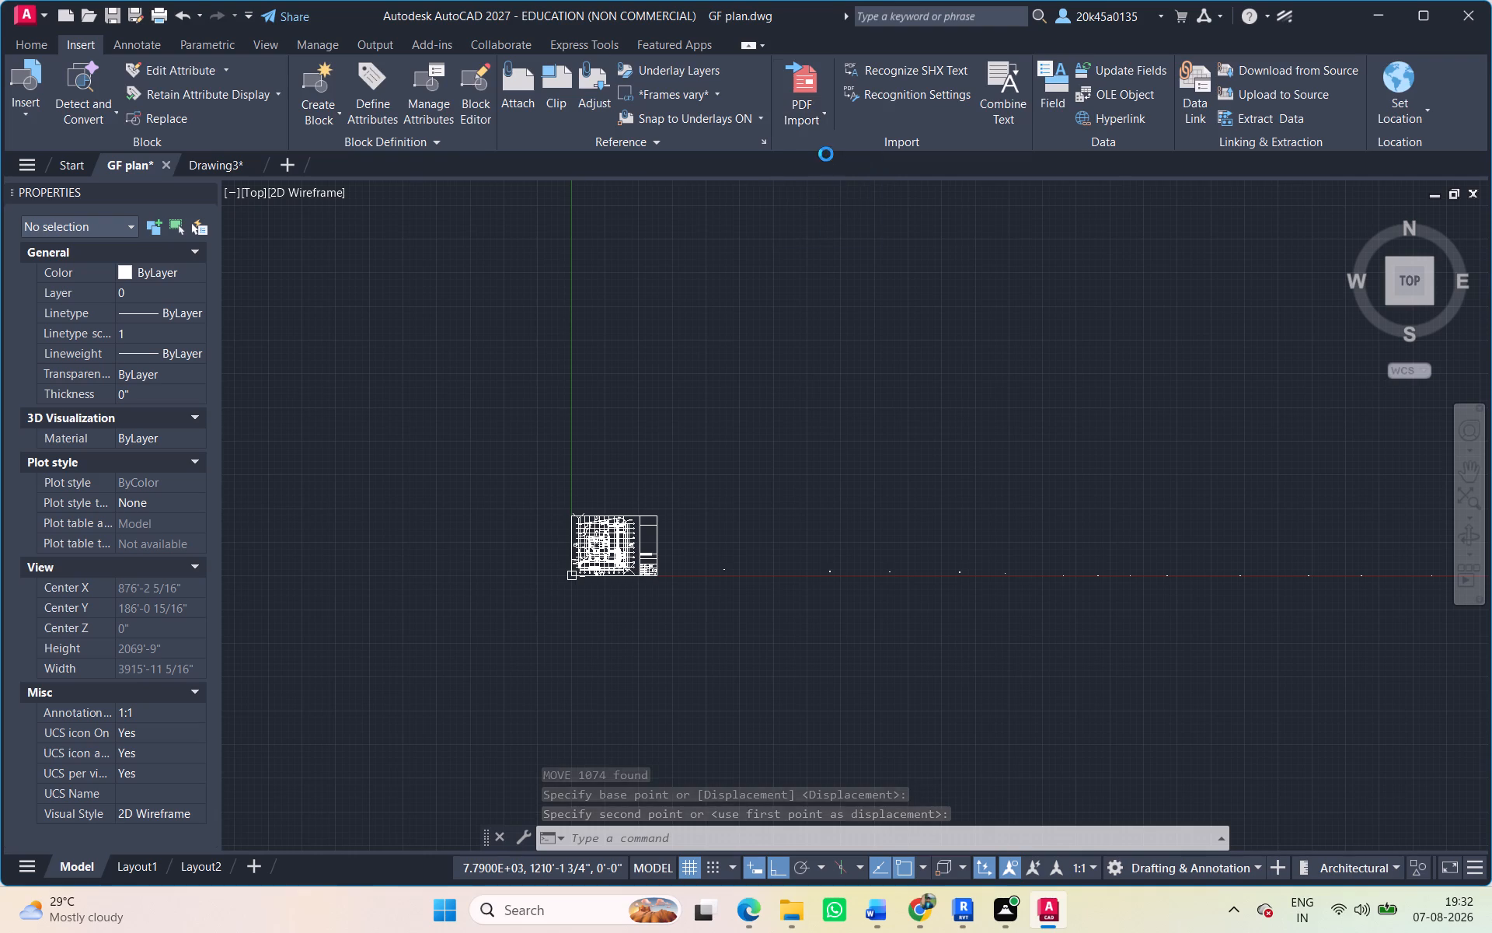
left_click(642, 358)
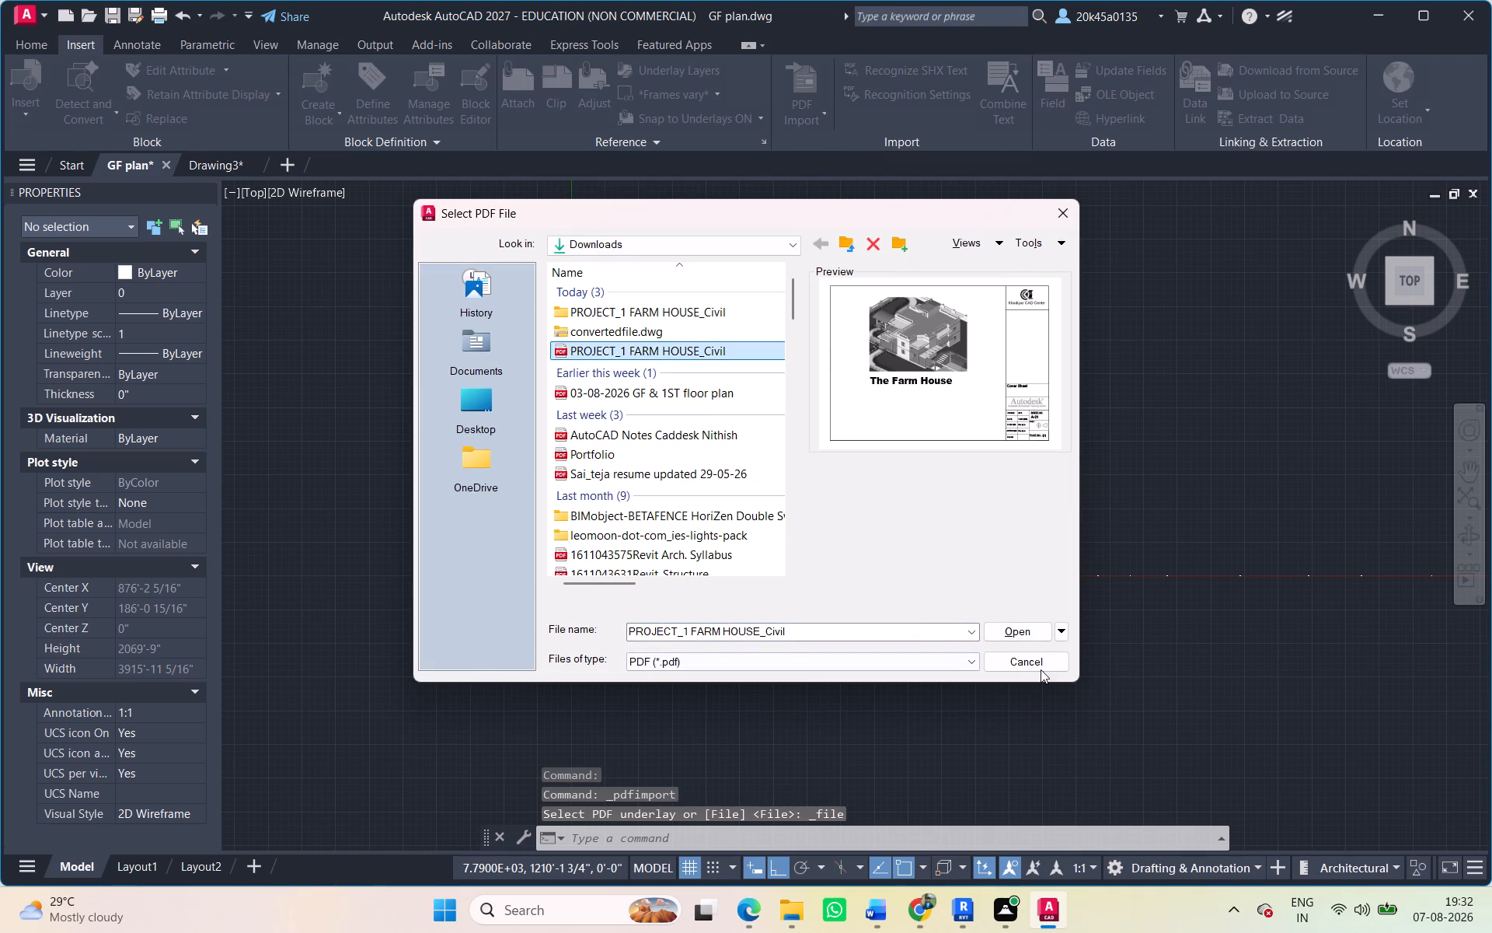
left_click(1026, 627)
scroll(423, 502, "down", 1)
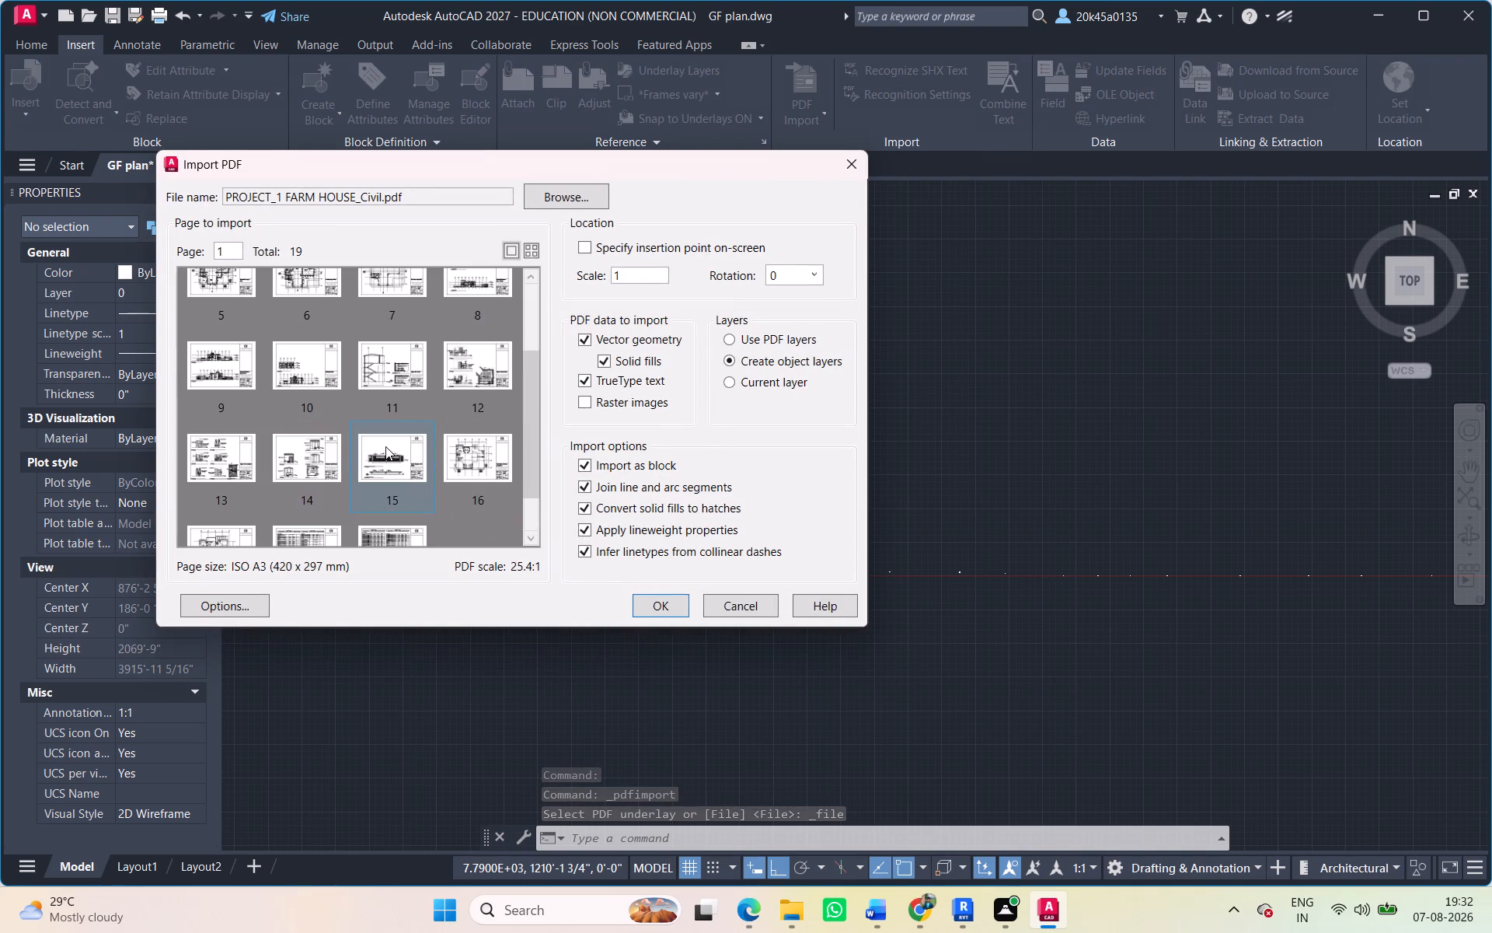
left_click(385, 446)
left_click(657, 610)
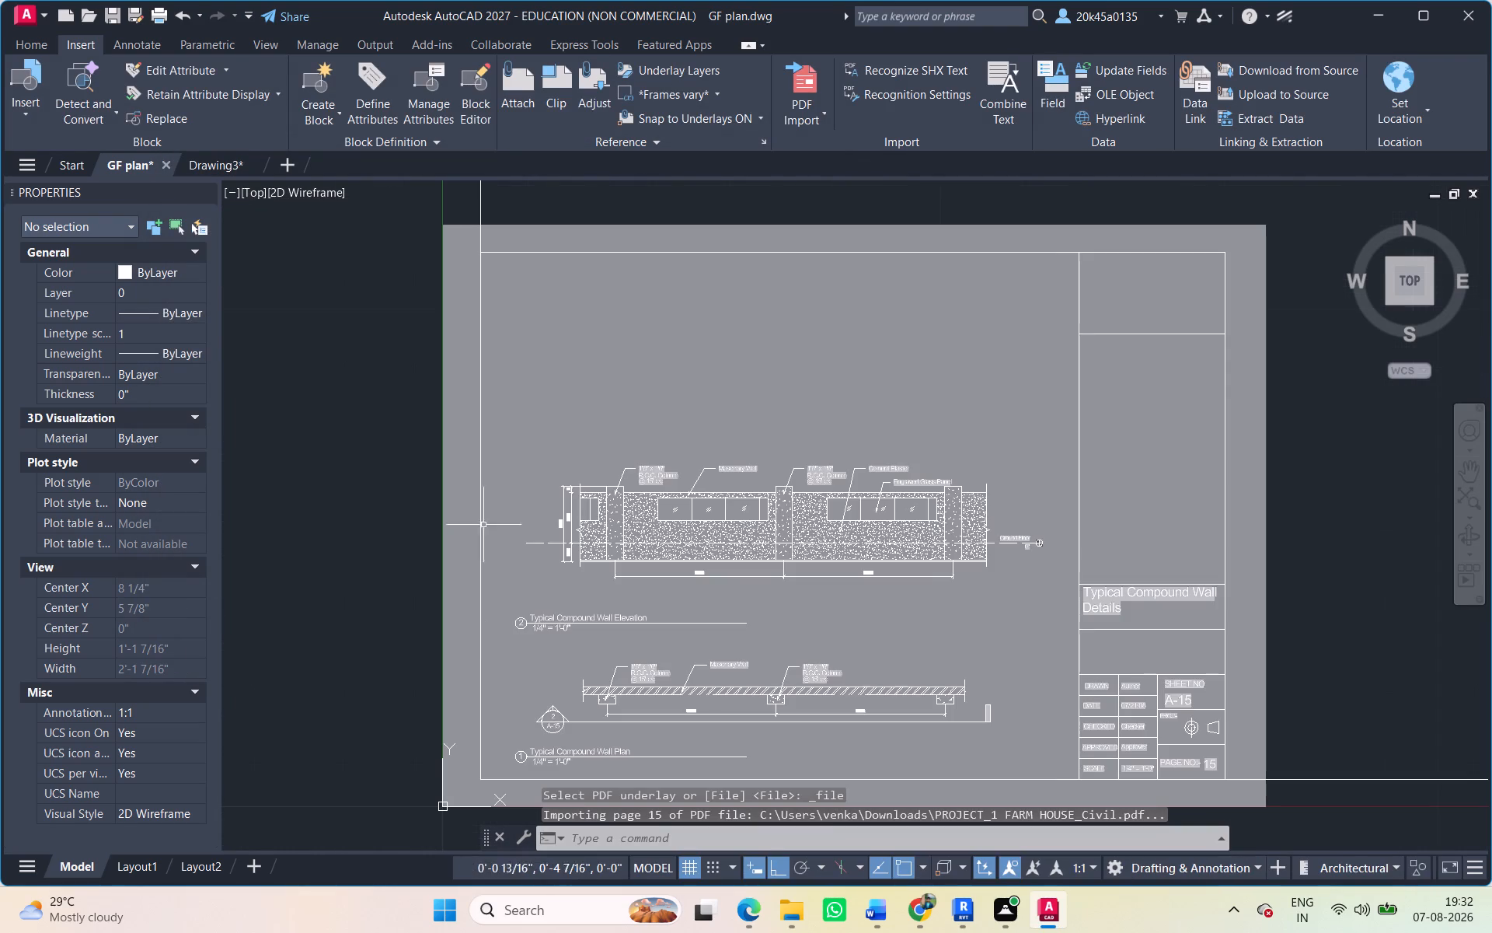
Explode the newly imported page 15 block of typical compound wall details into separate objects.
left_click(392, 204)
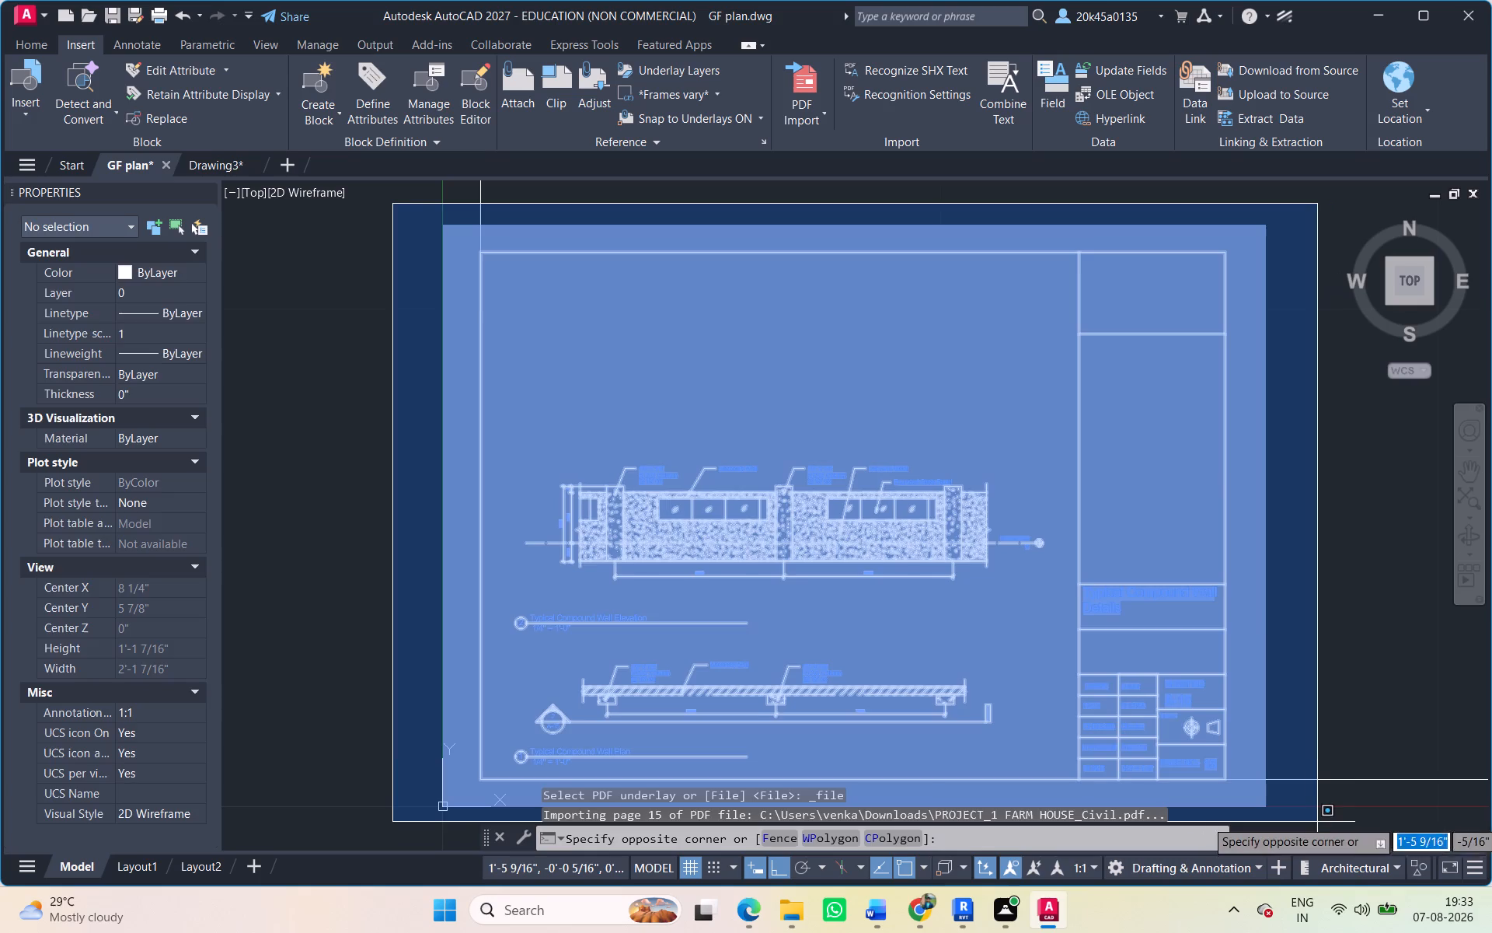
left_click(1312, 819)
type("x")
key("space")
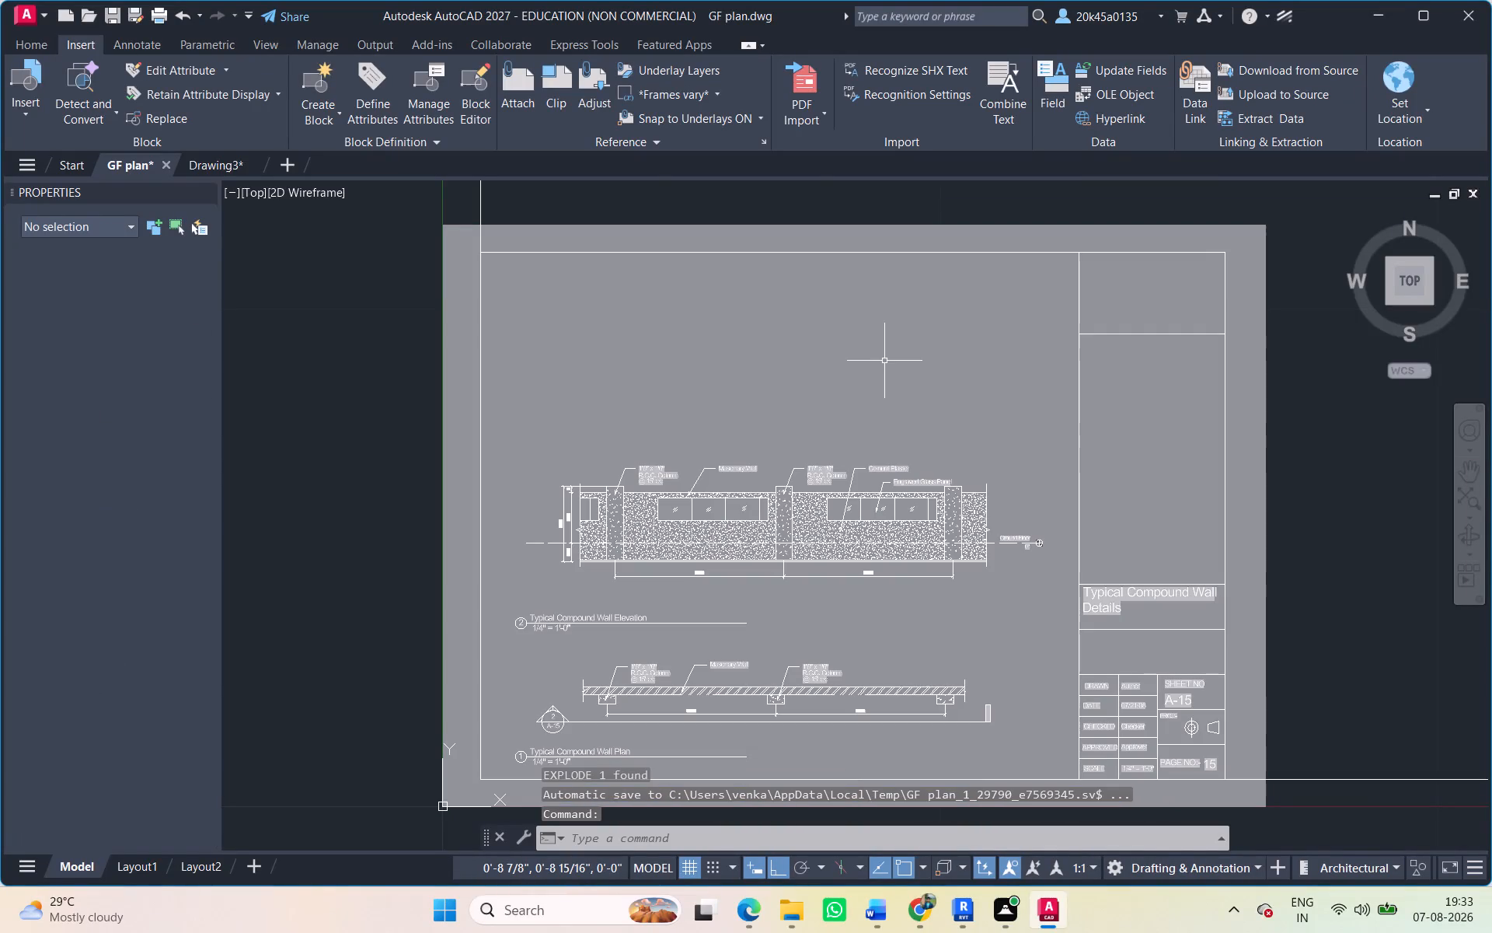
Erase the solid background fill behind the exploded page 15 sheet.
left_click(828, 250)
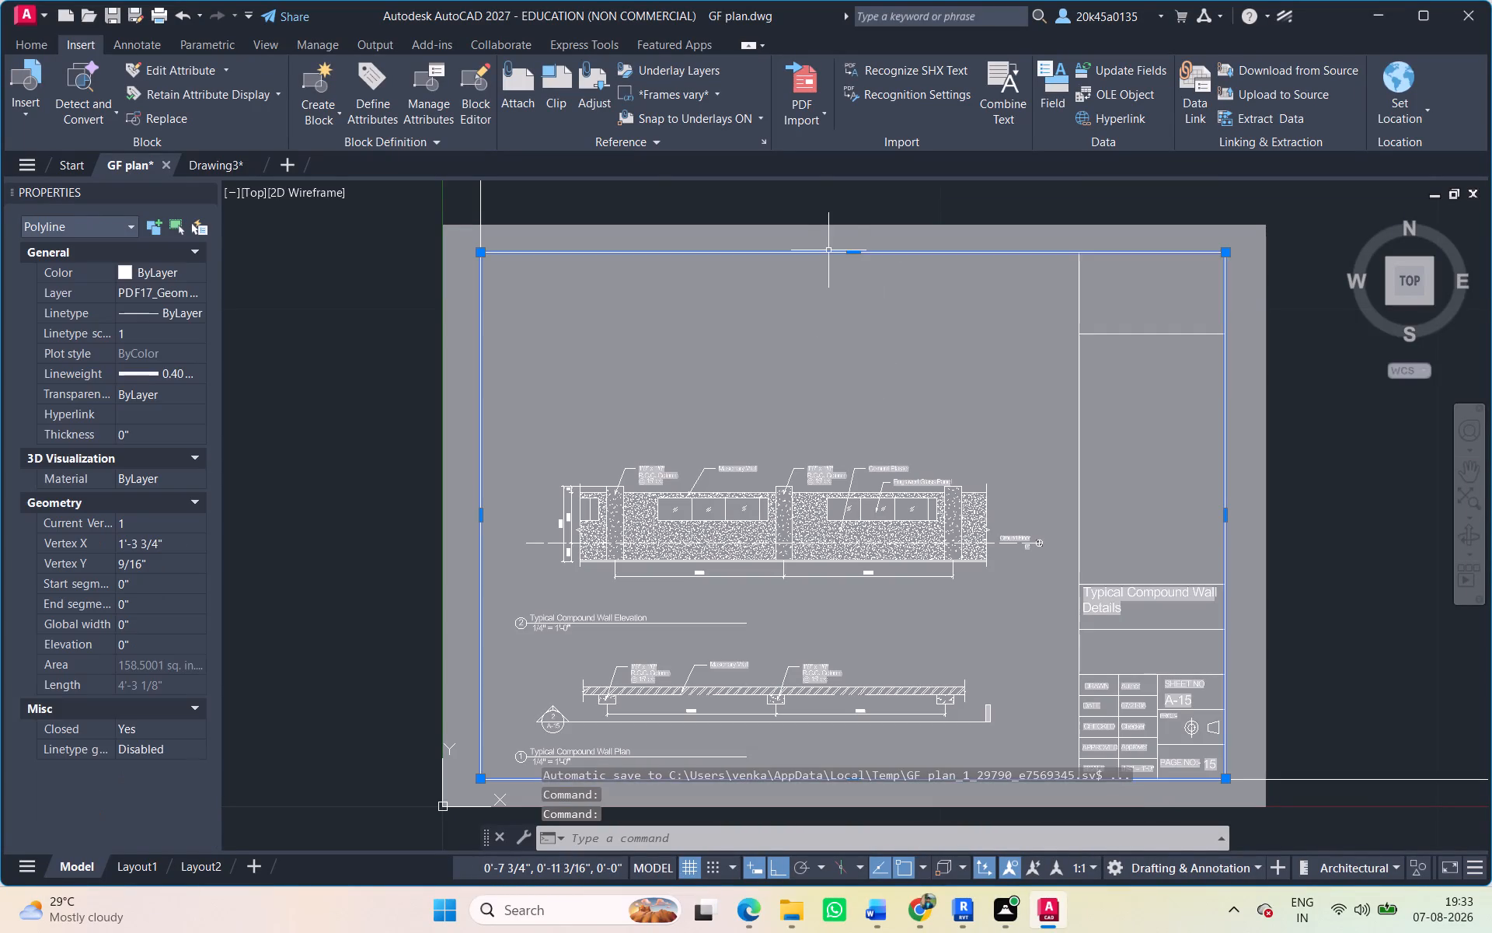
left_click(818, 229)
key("Escape")
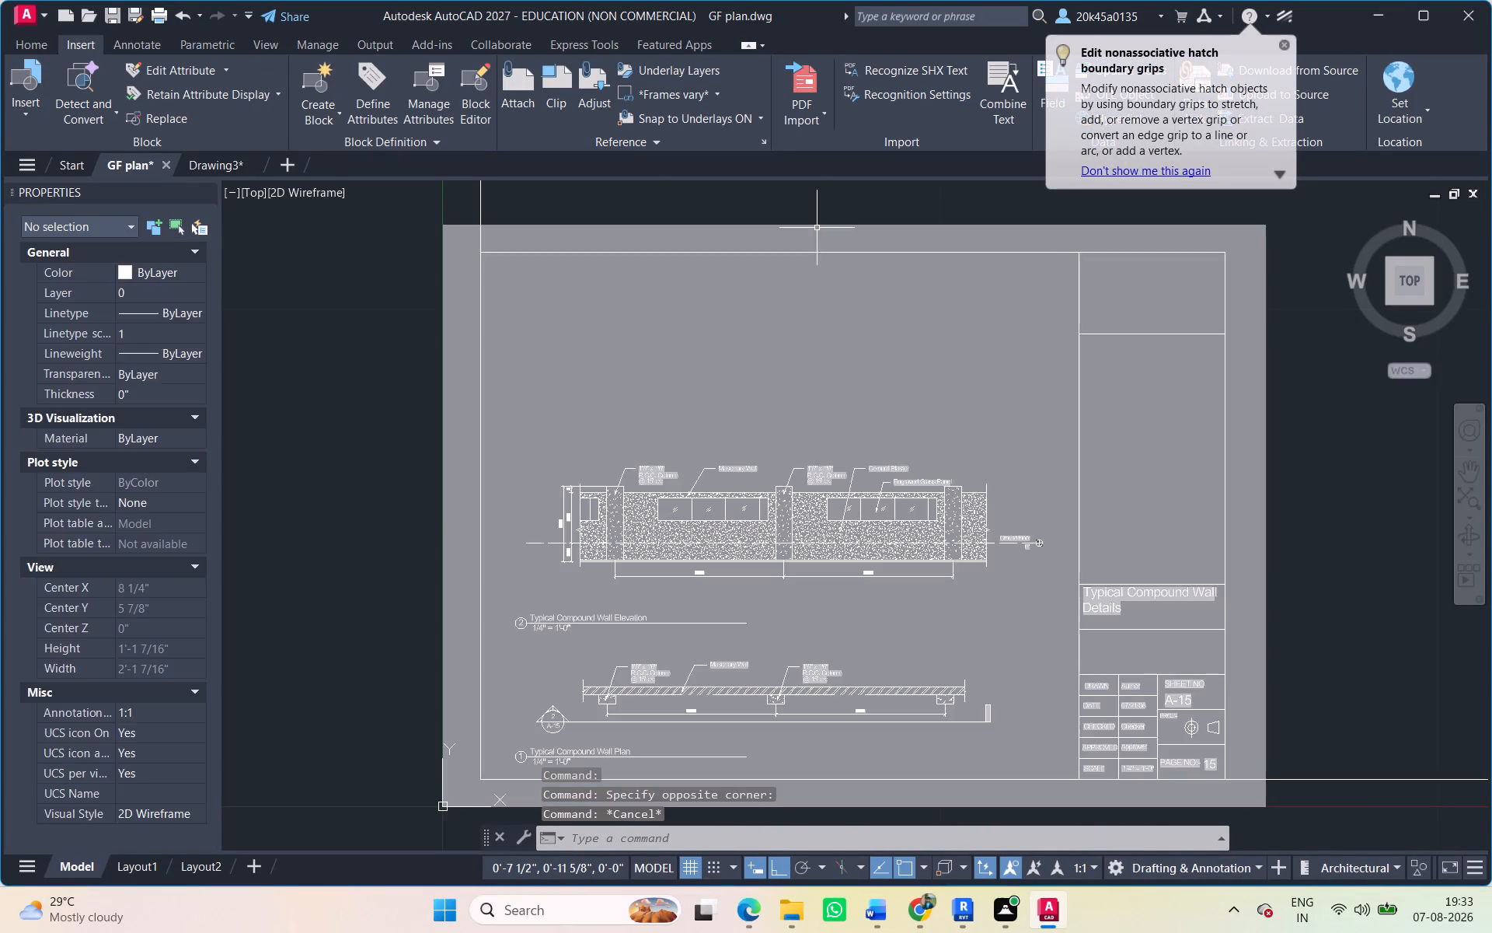
left_click(817, 228)
key("Delete")
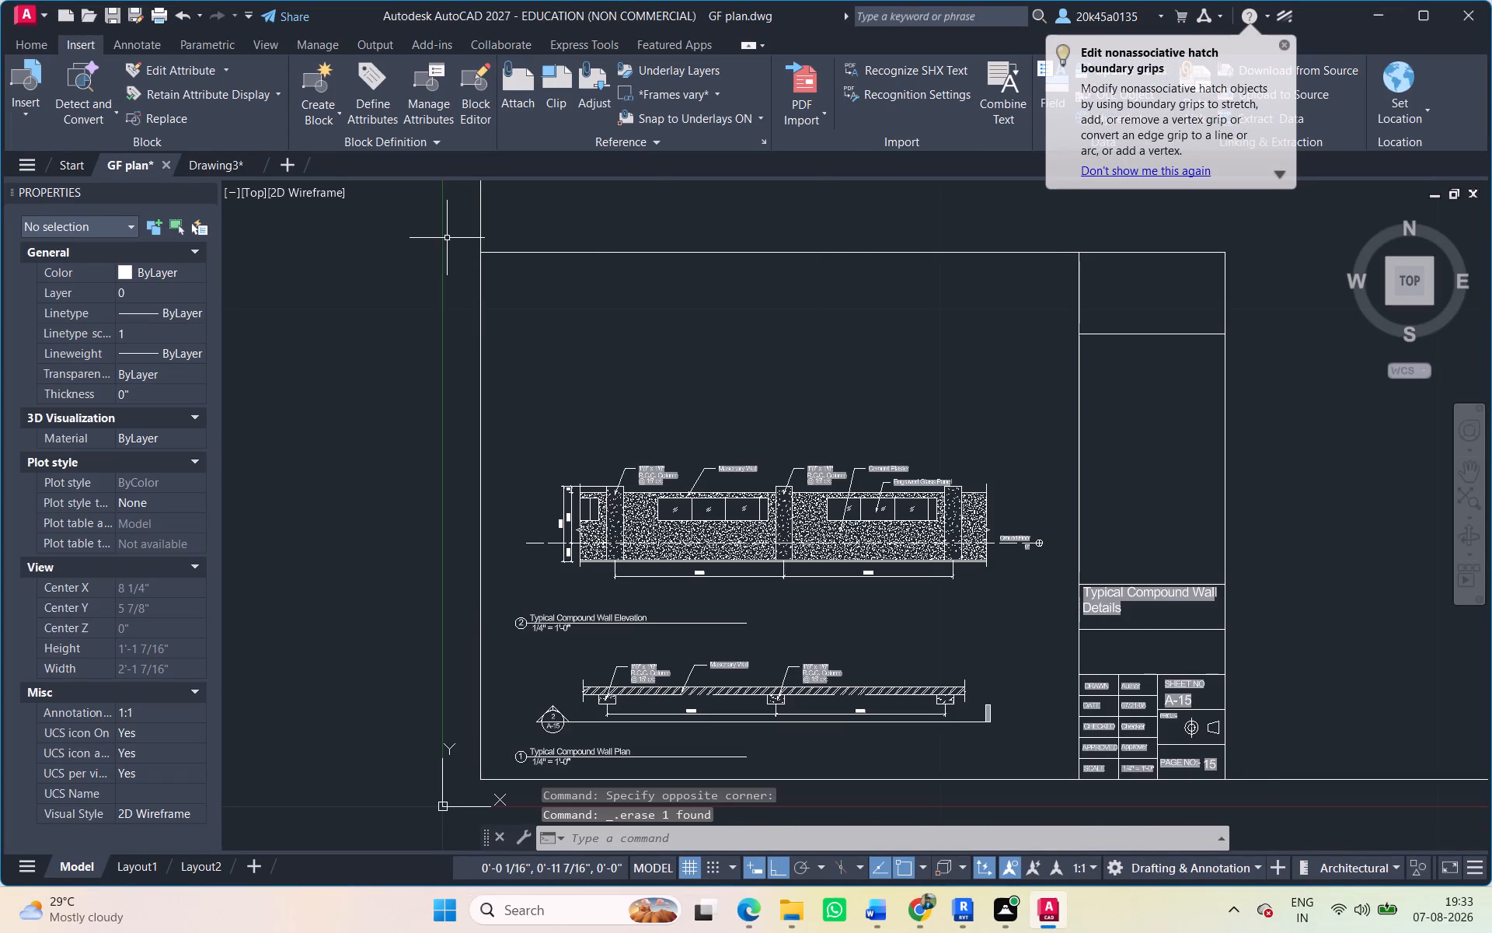
Move all objects of the page 15 compound wall sheet due east, into empty space beyond the page 14 sheet.
left_click(447, 238)
left_click(1308, 802)
key("m")
key("space")
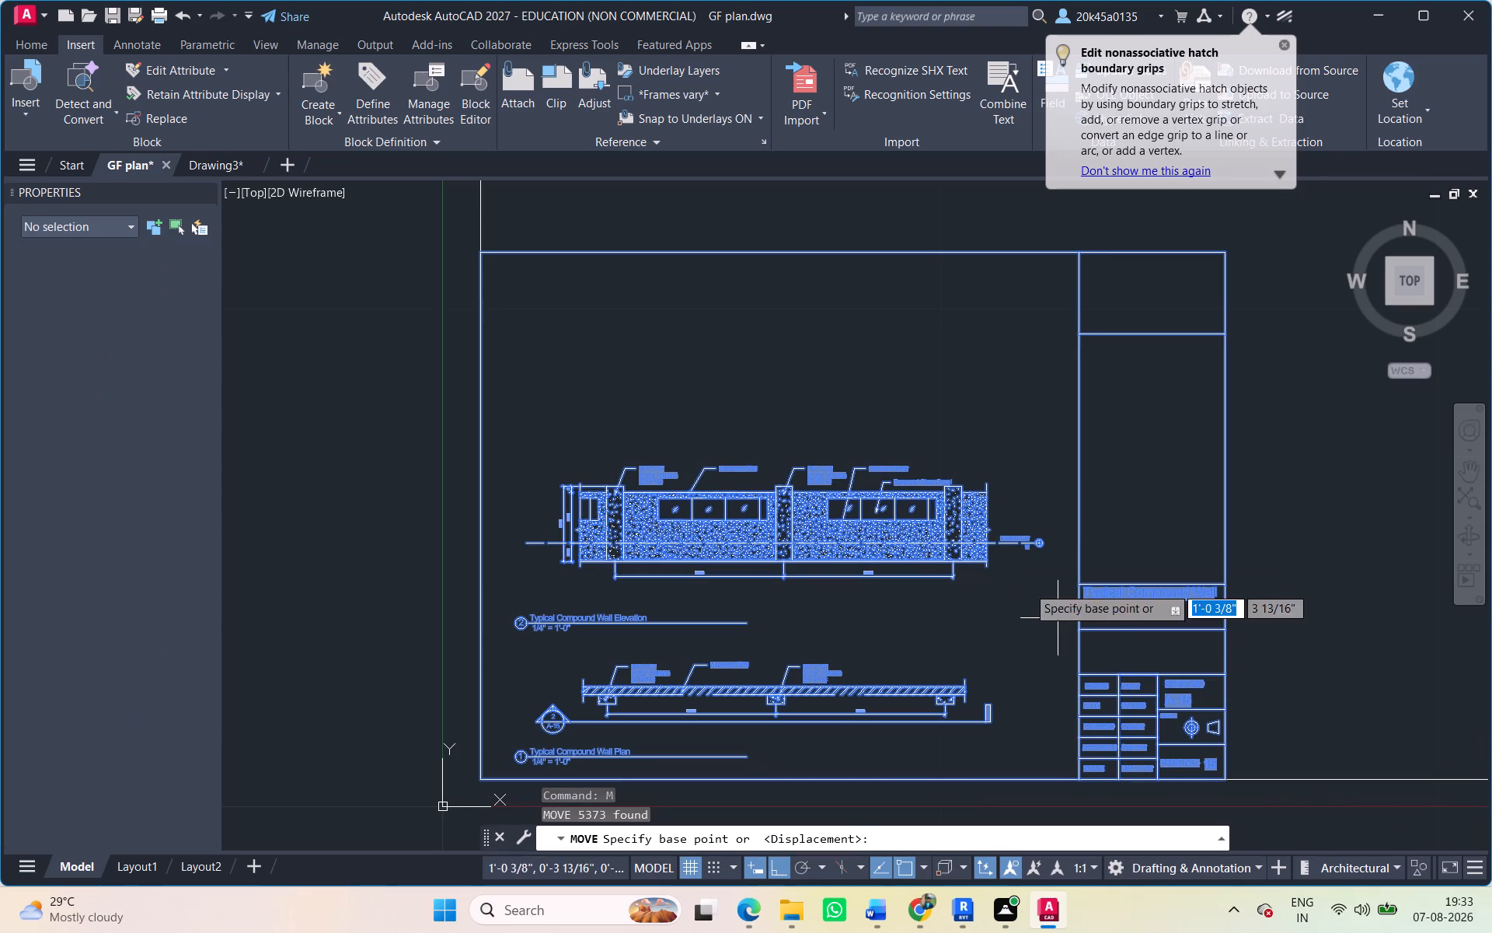
left_click(970, 519)
scroll(1089, 769, "down", 18)
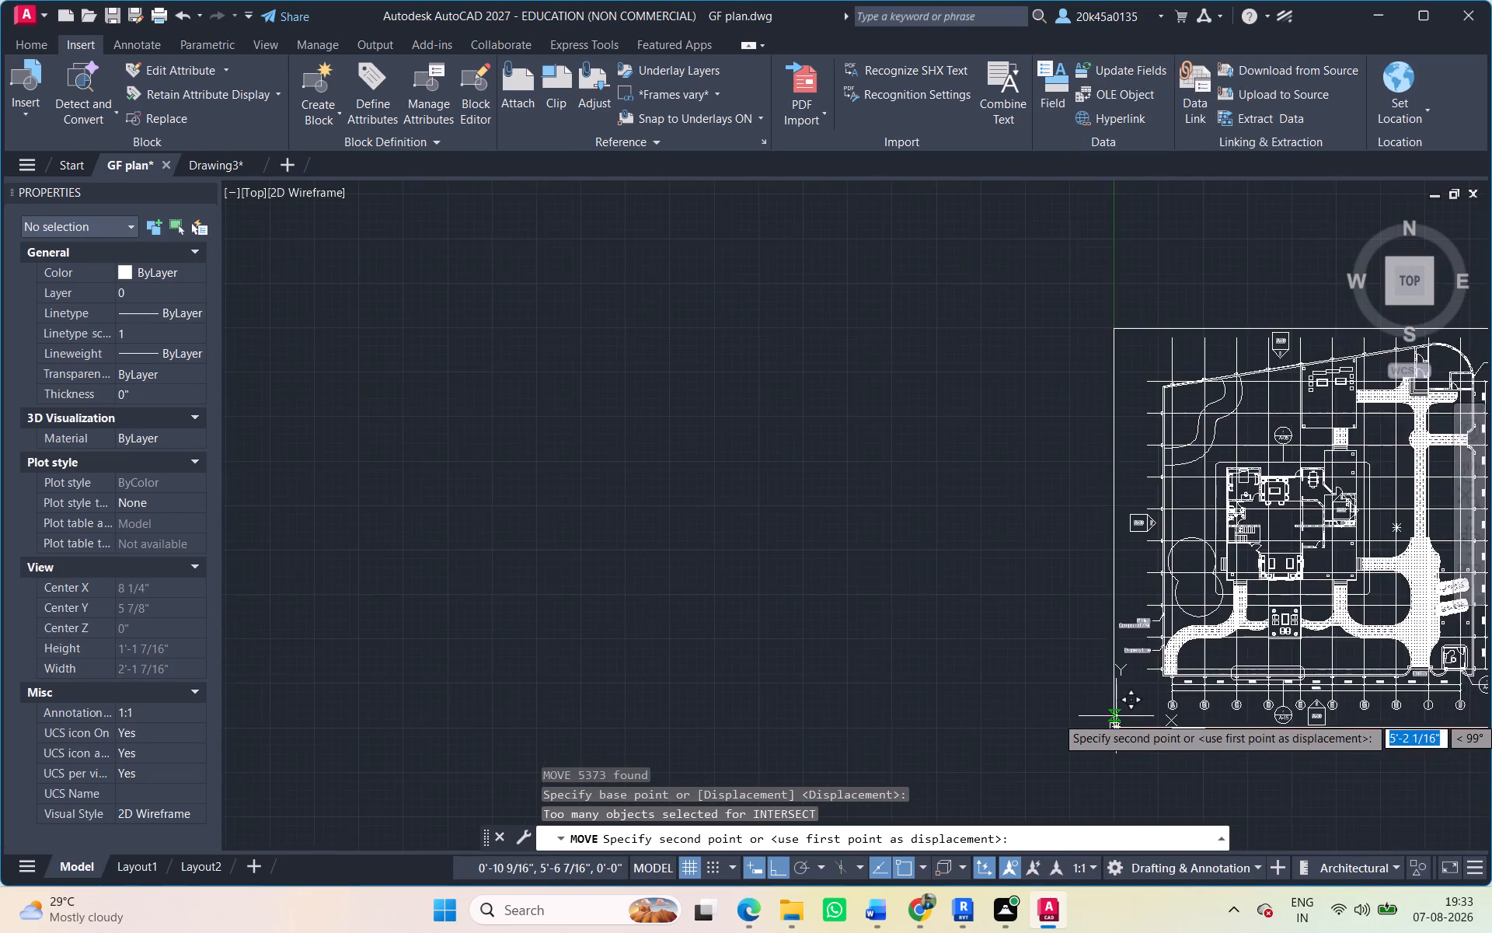
scroll(1116, 716, "down", 6)
middle_click_drag(1018, 694, 406, 579)
middle_click_drag(1051, 581, 518, 617)
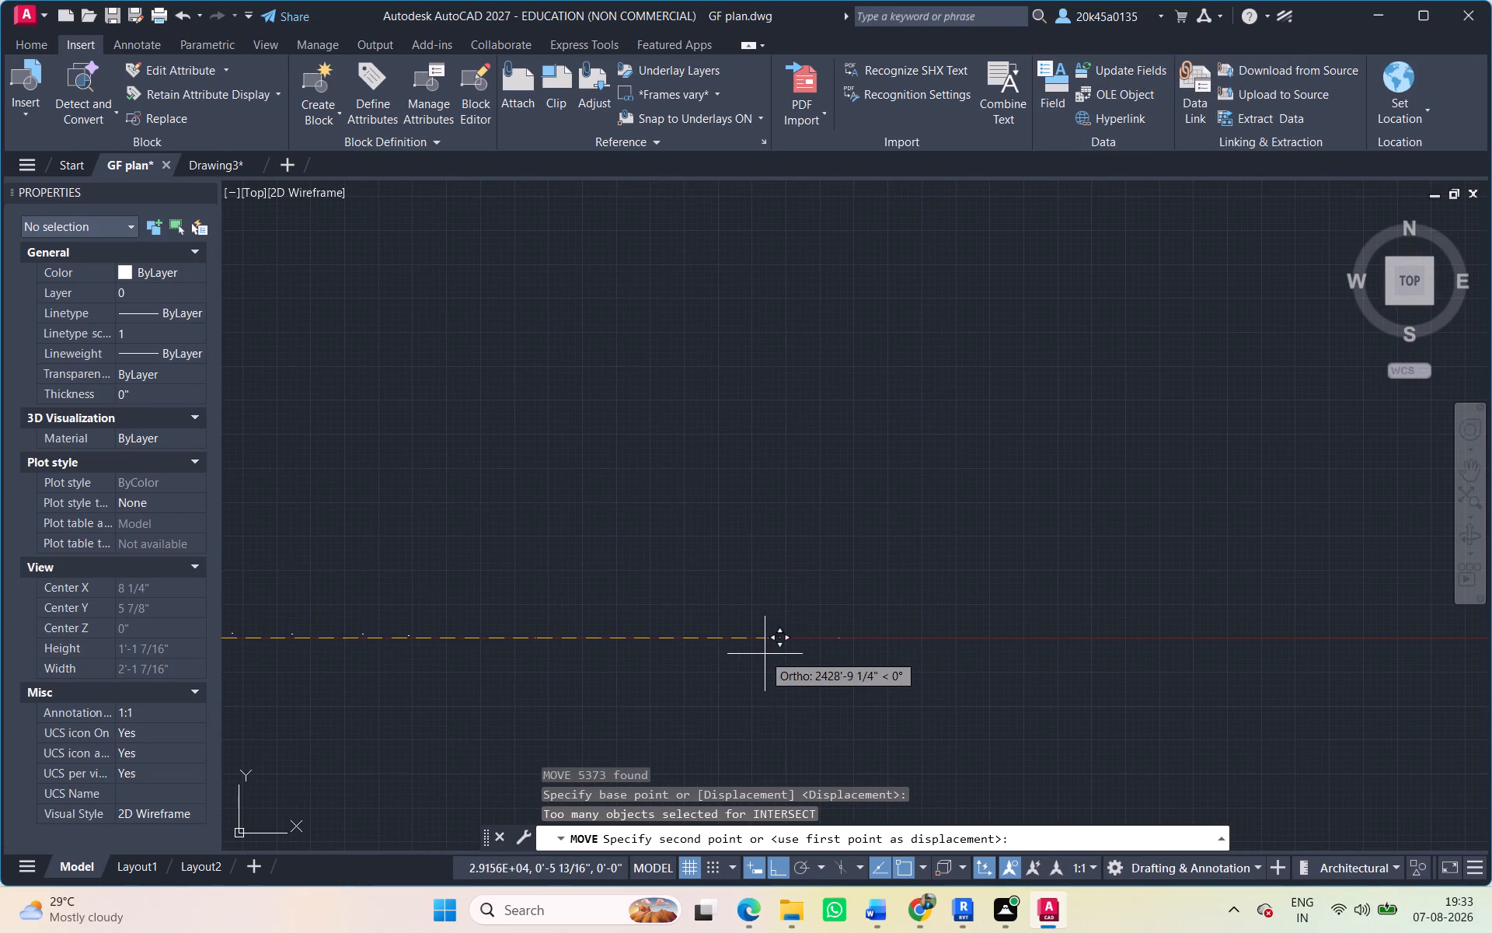
scroll(868, 620, "up", 2)
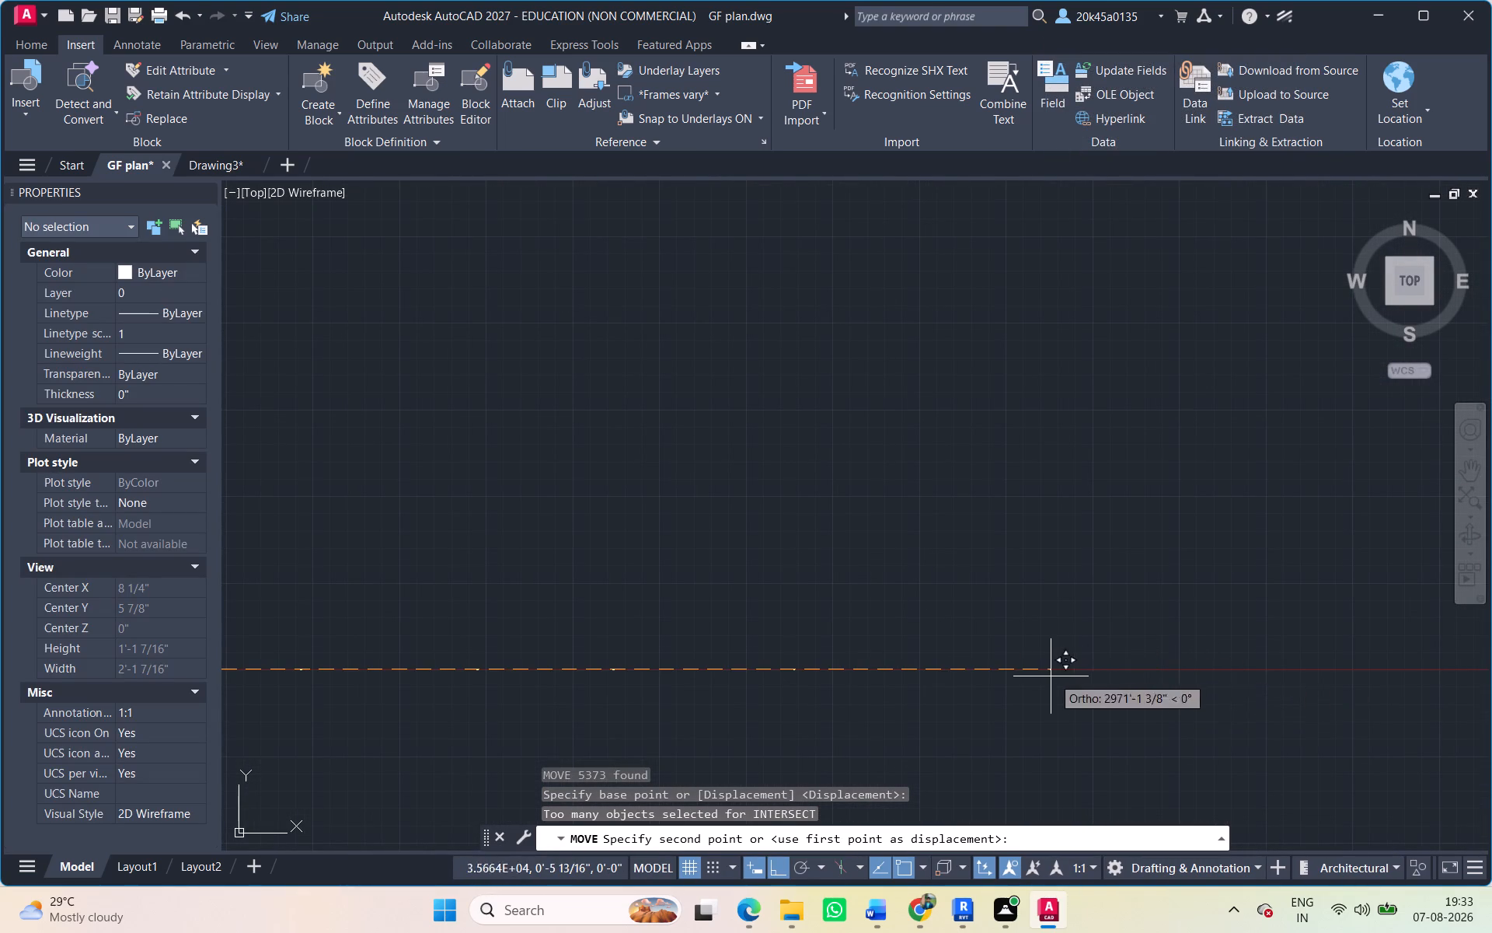
scroll(1050, 676, "up", 3)
middle_click_drag(1051, 676, 1190, 648)
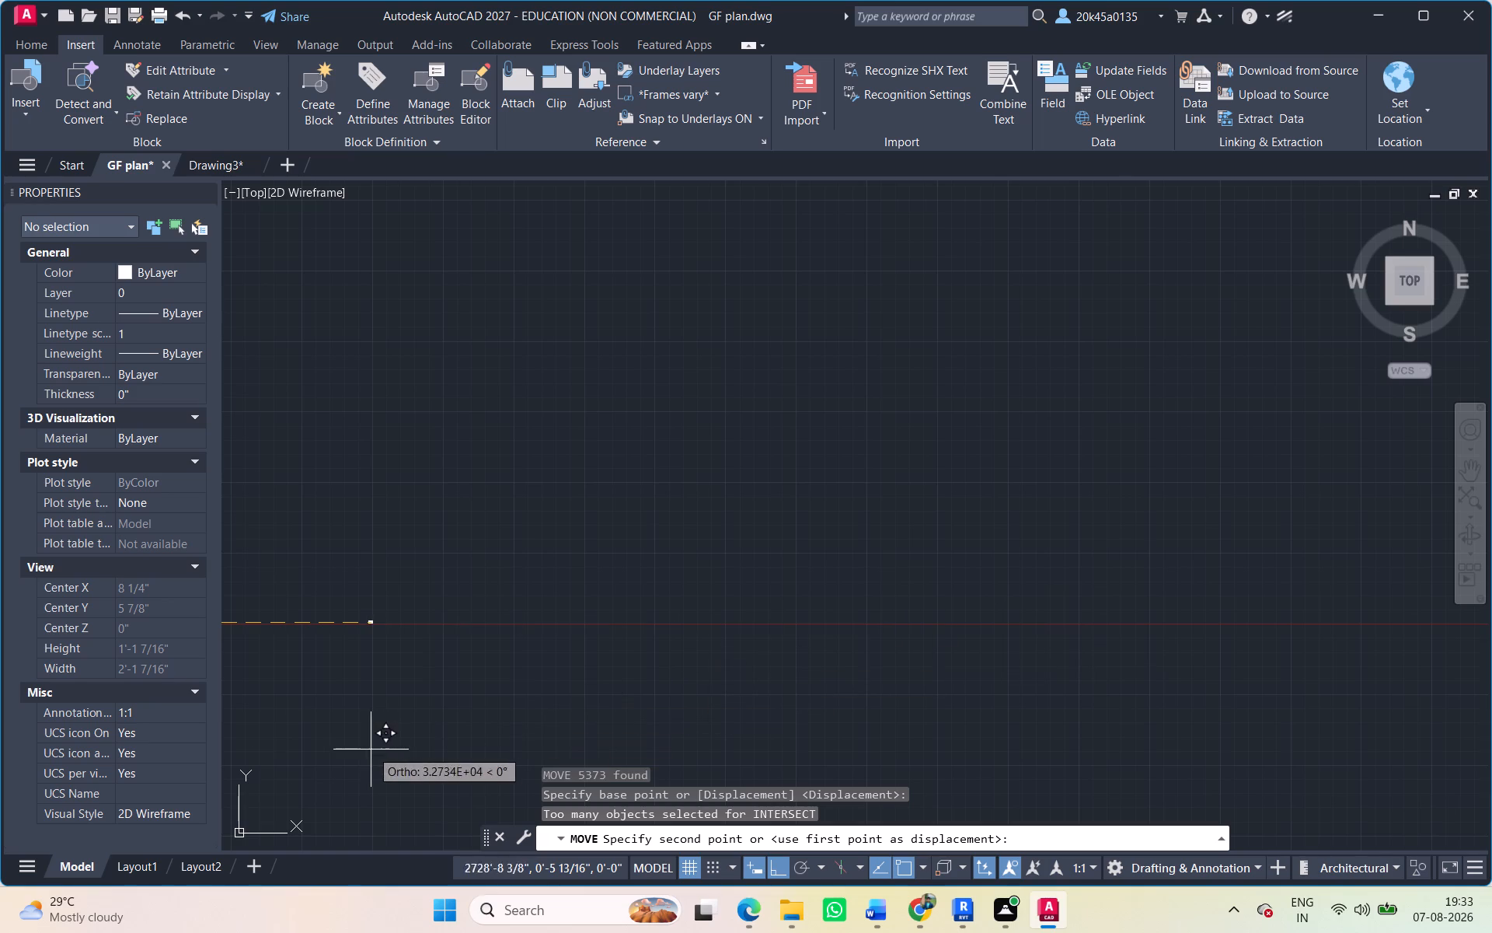
scroll(444, 686, "down", 2)
middle_click_drag(454, 686, 769, 650)
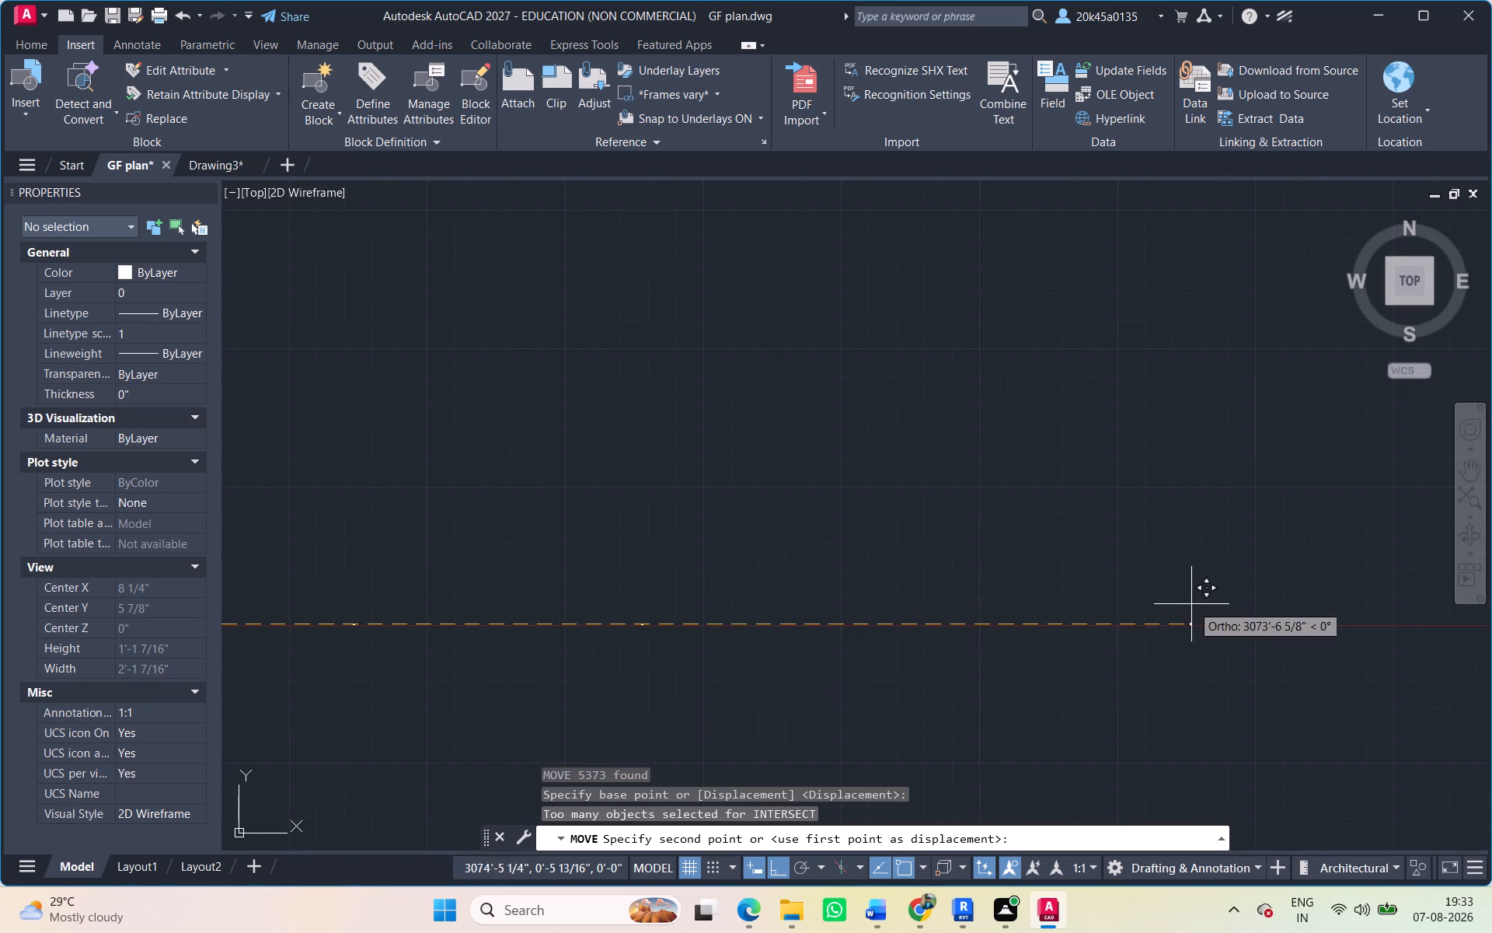
left_click(1123, 626)
Import page 16, the ground floor furniture layout plan, from PROJECT_1 FARM HOUSE_Civil.pdf at scale 1 as a block.
scroll(1028, 626, "down", 7)
middle_click_drag(1016, 624, 1077, 624)
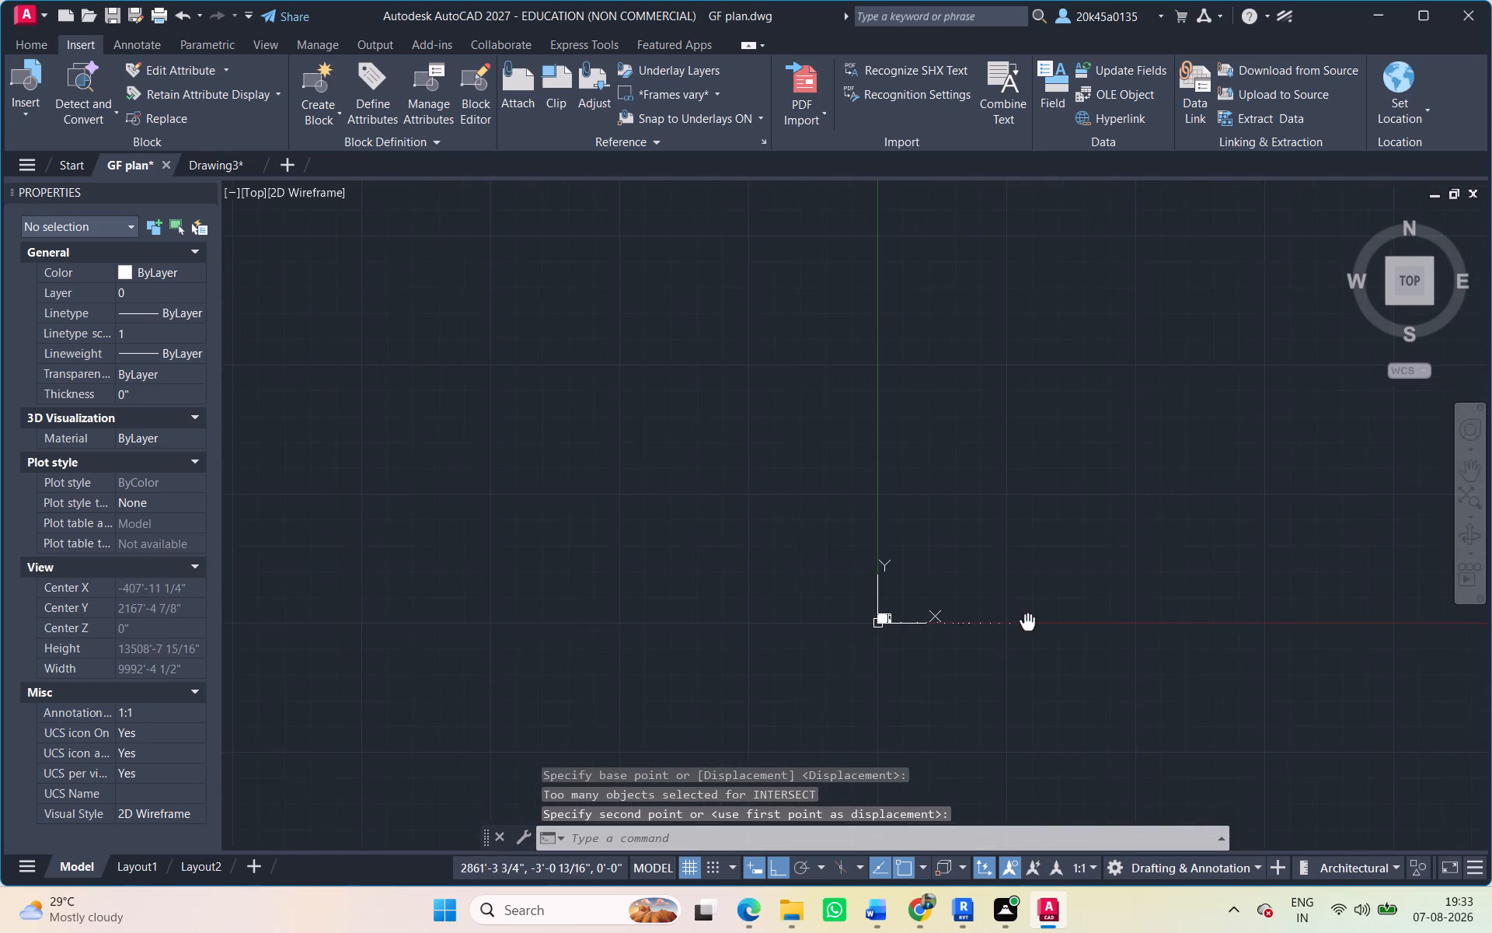
middle_click_drag(1077, 624, 1160, 617)
scroll(1016, 636, "up", 5)
middle_click_drag(1011, 620, 584, 748)
left_click(806, 104)
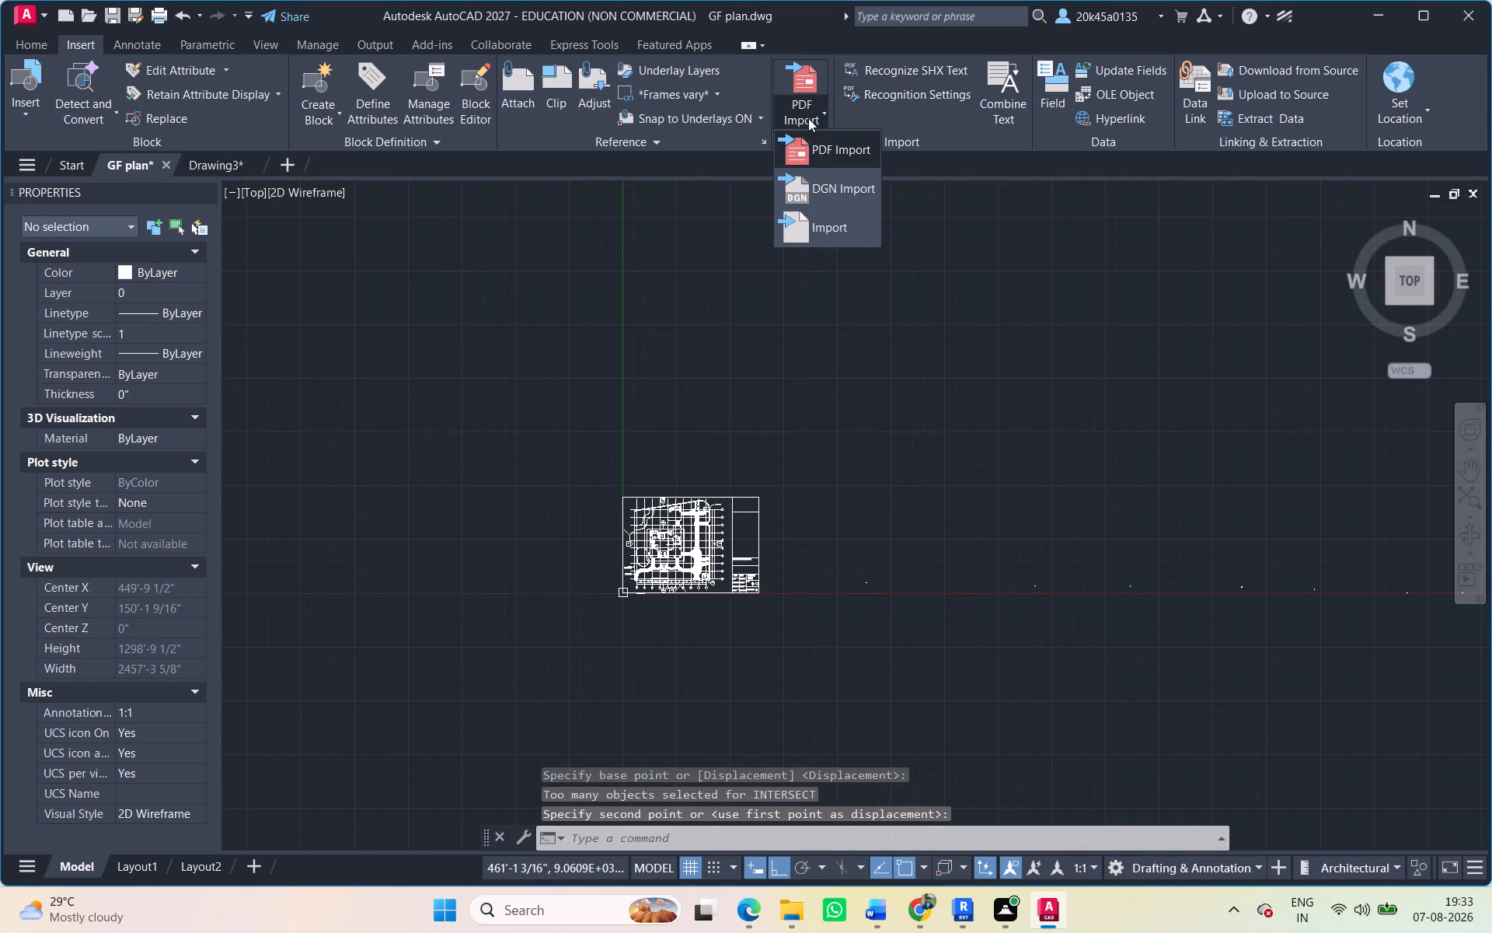
left_click(815, 148)
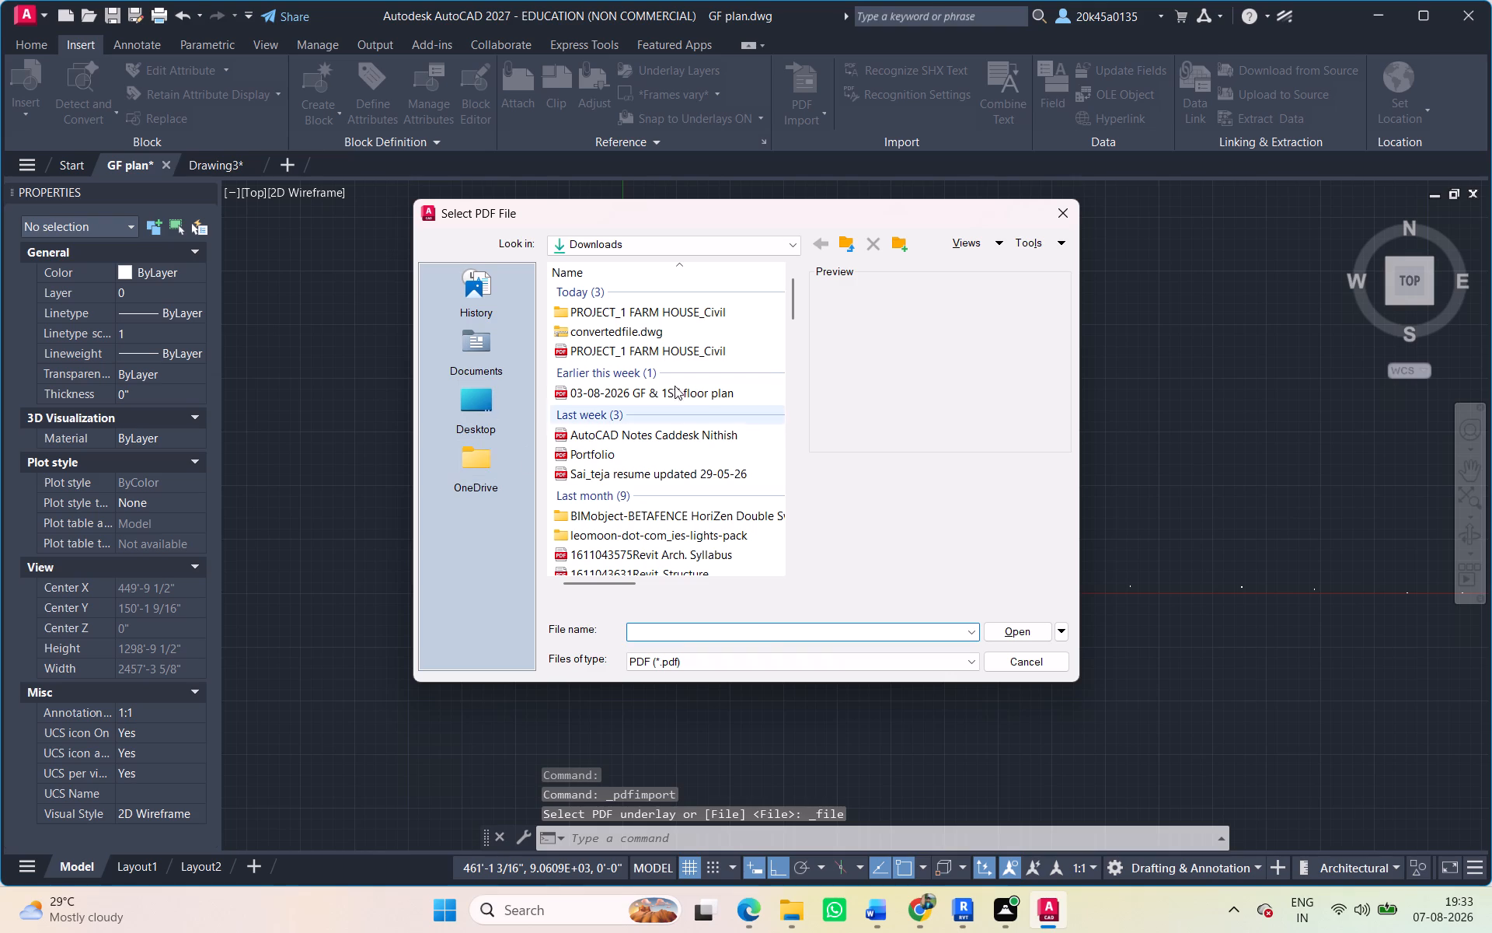
left_click(685, 360)
left_click(1013, 631)
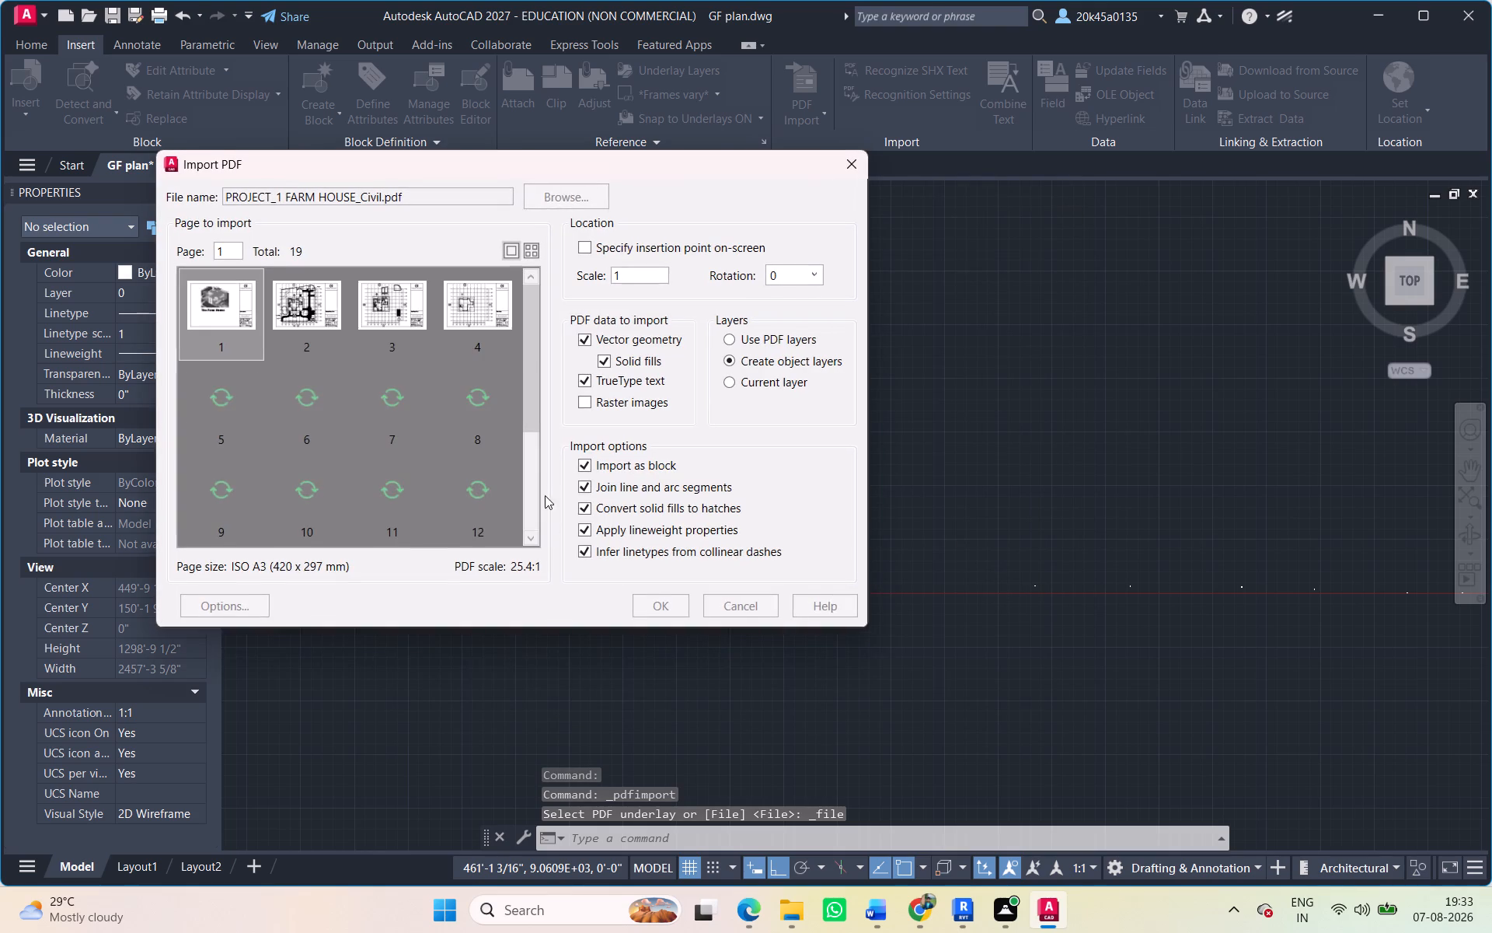
scroll(385, 487, "down", 1)
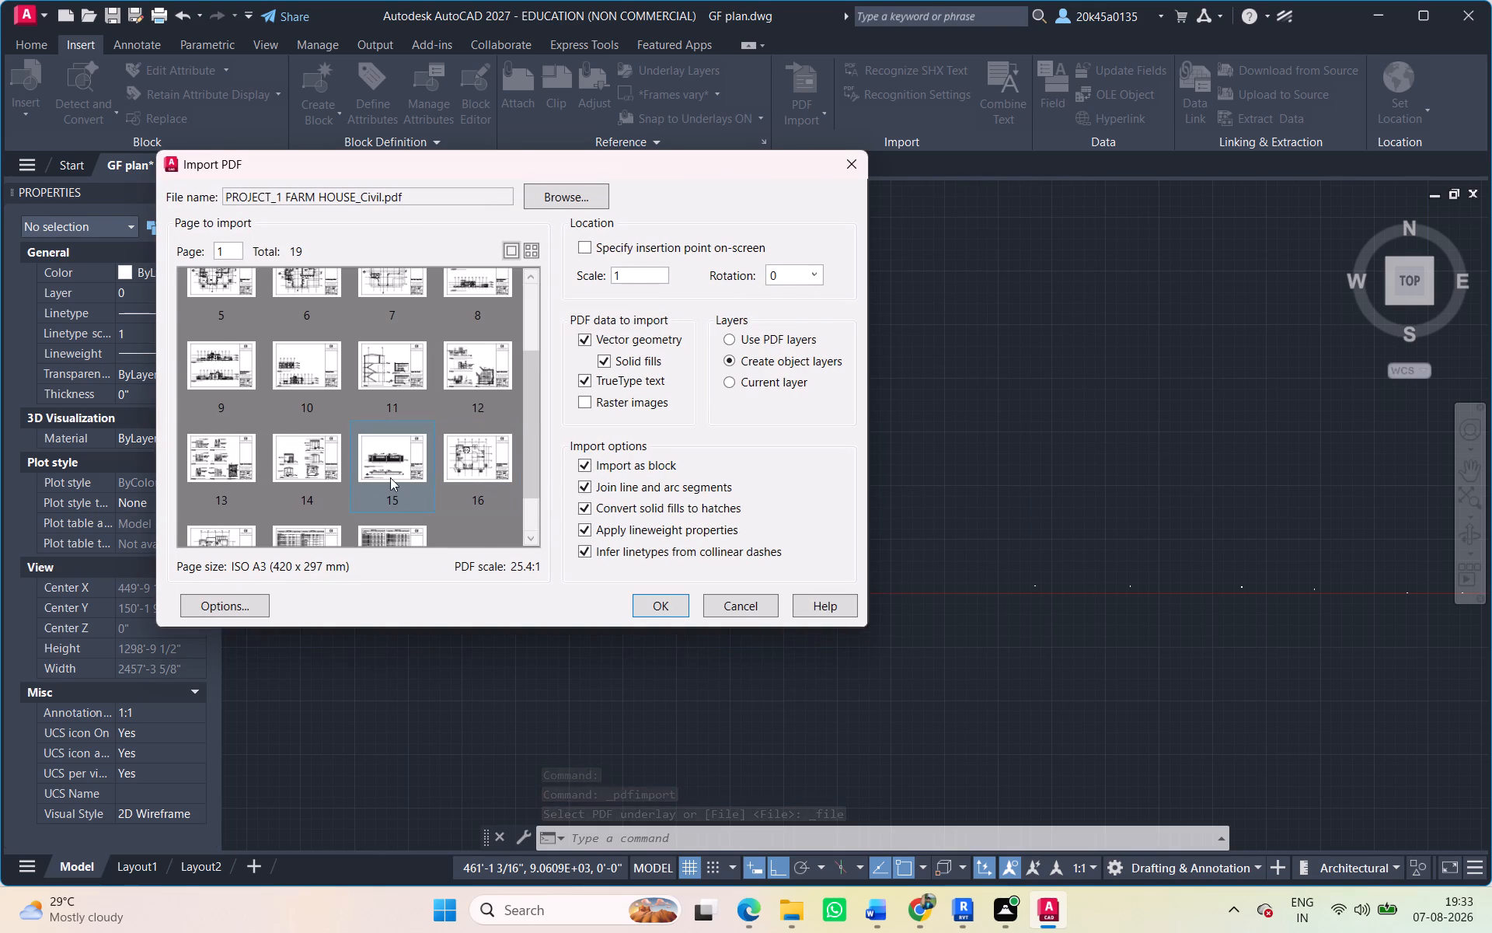
left_click(498, 466)
left_click(657, 606)
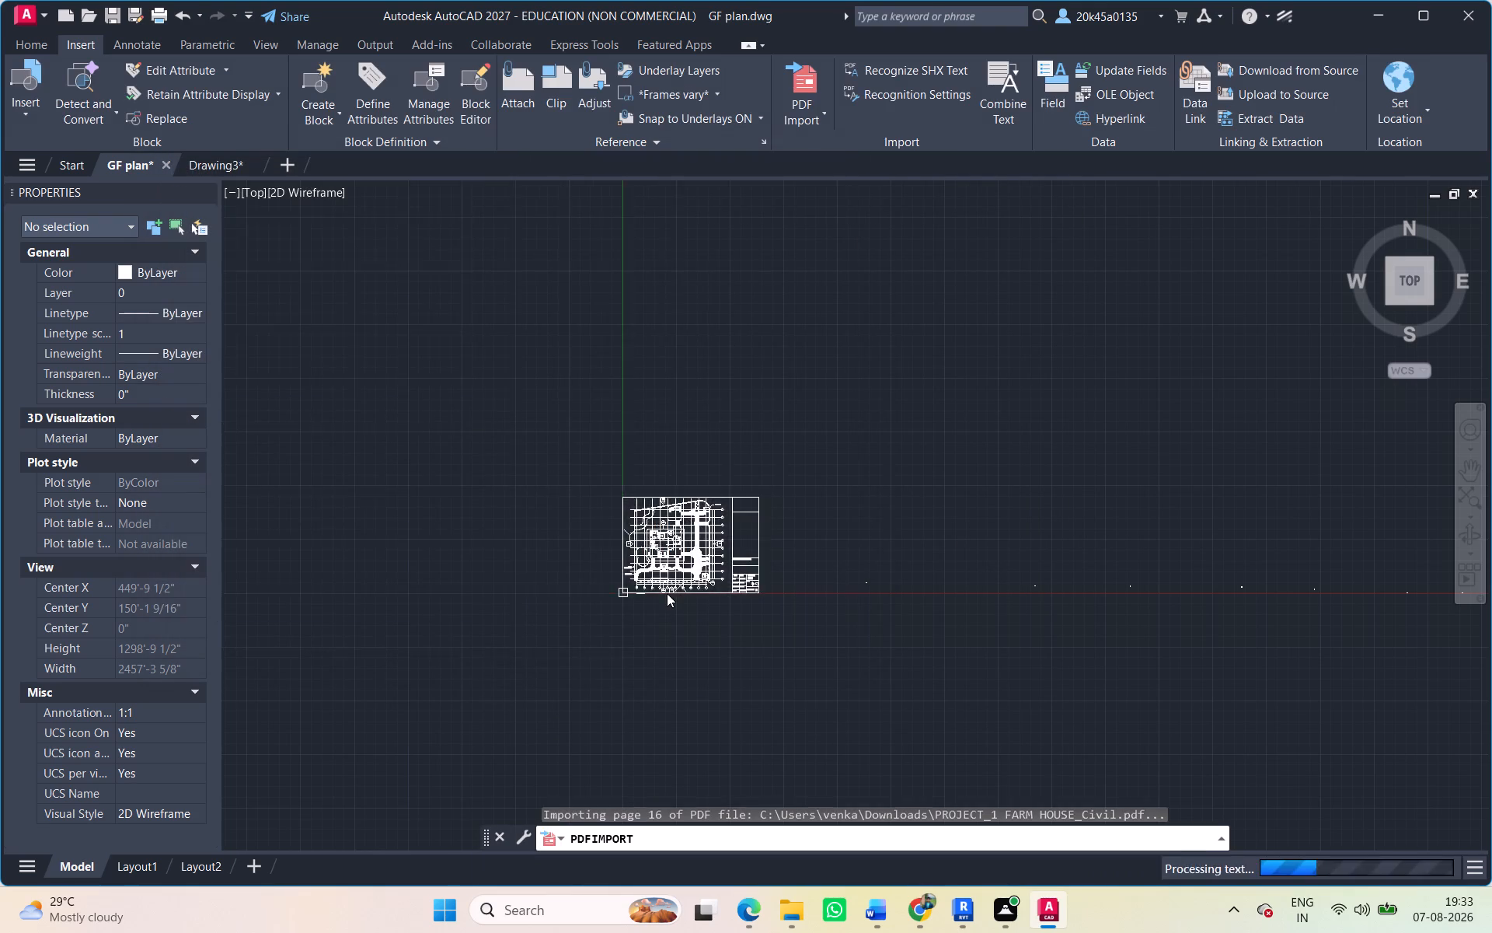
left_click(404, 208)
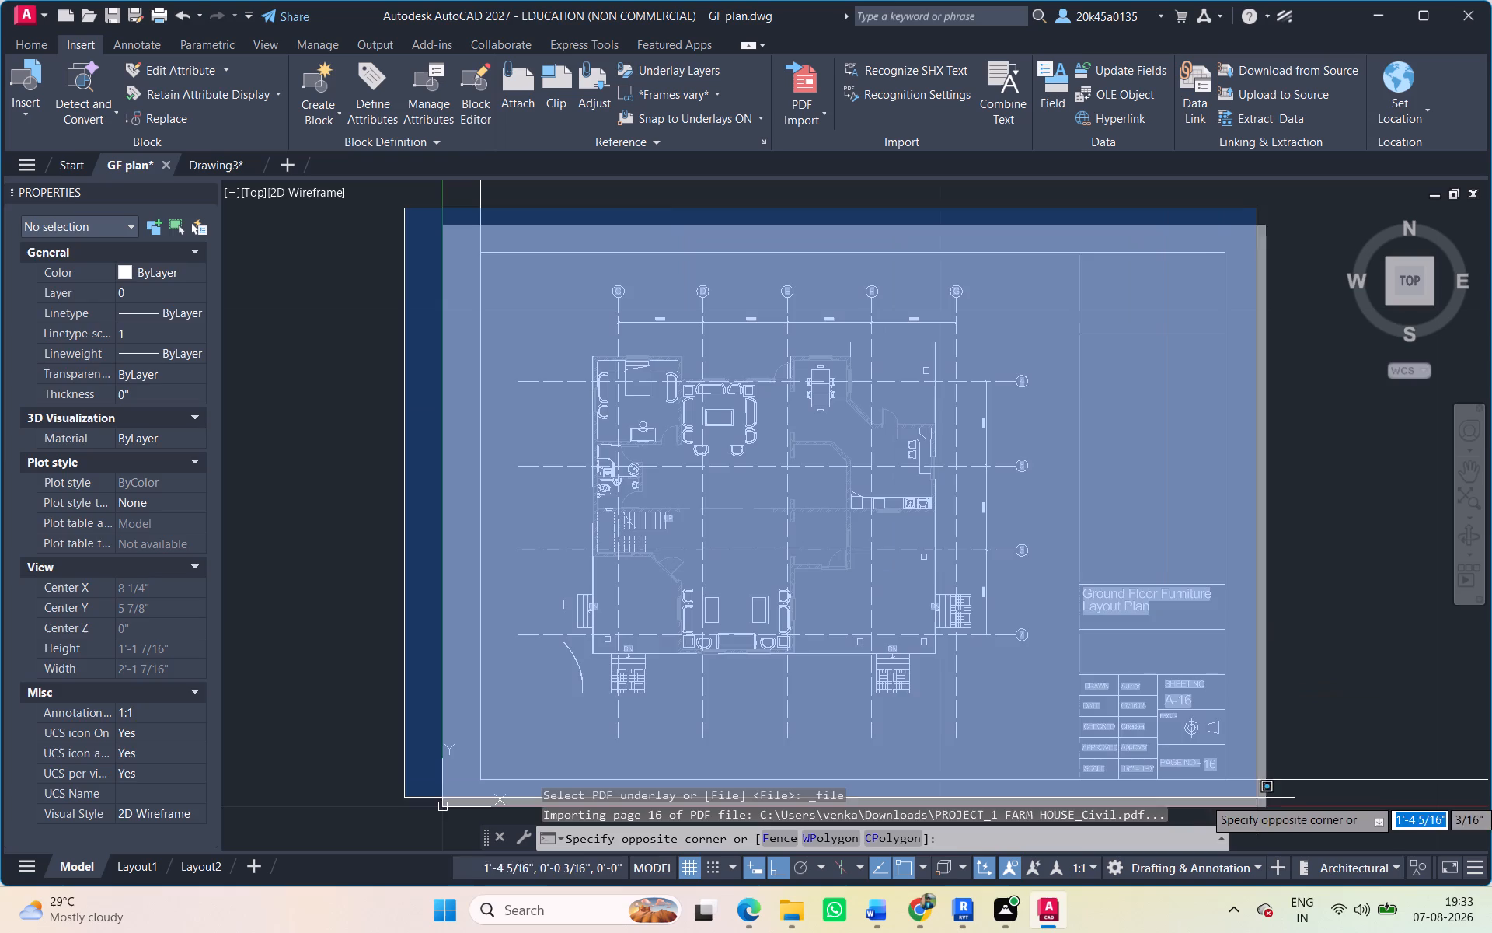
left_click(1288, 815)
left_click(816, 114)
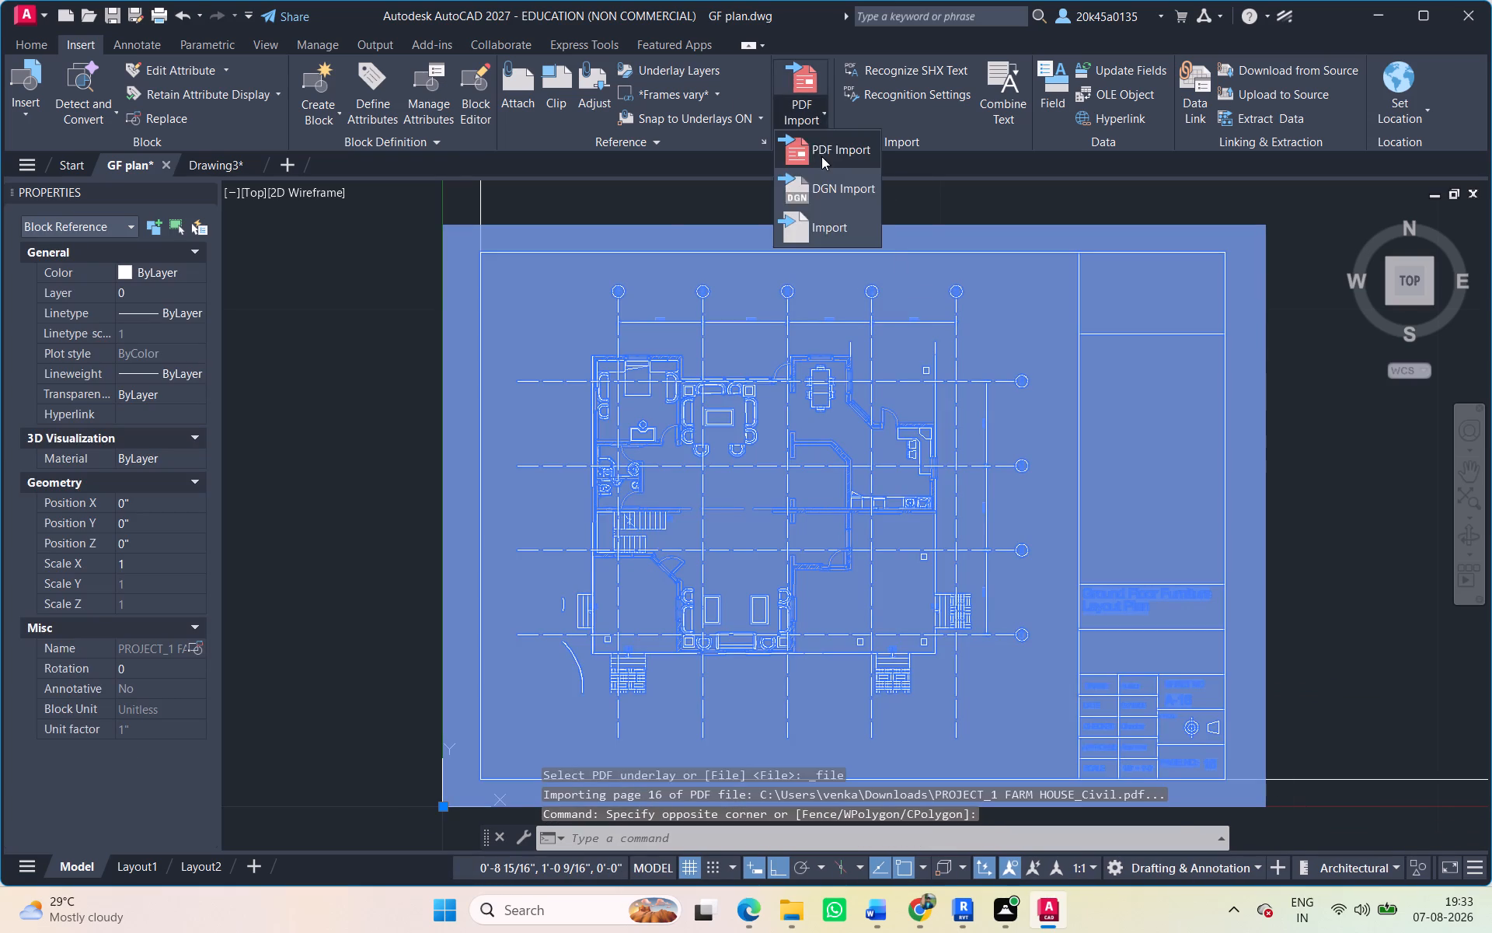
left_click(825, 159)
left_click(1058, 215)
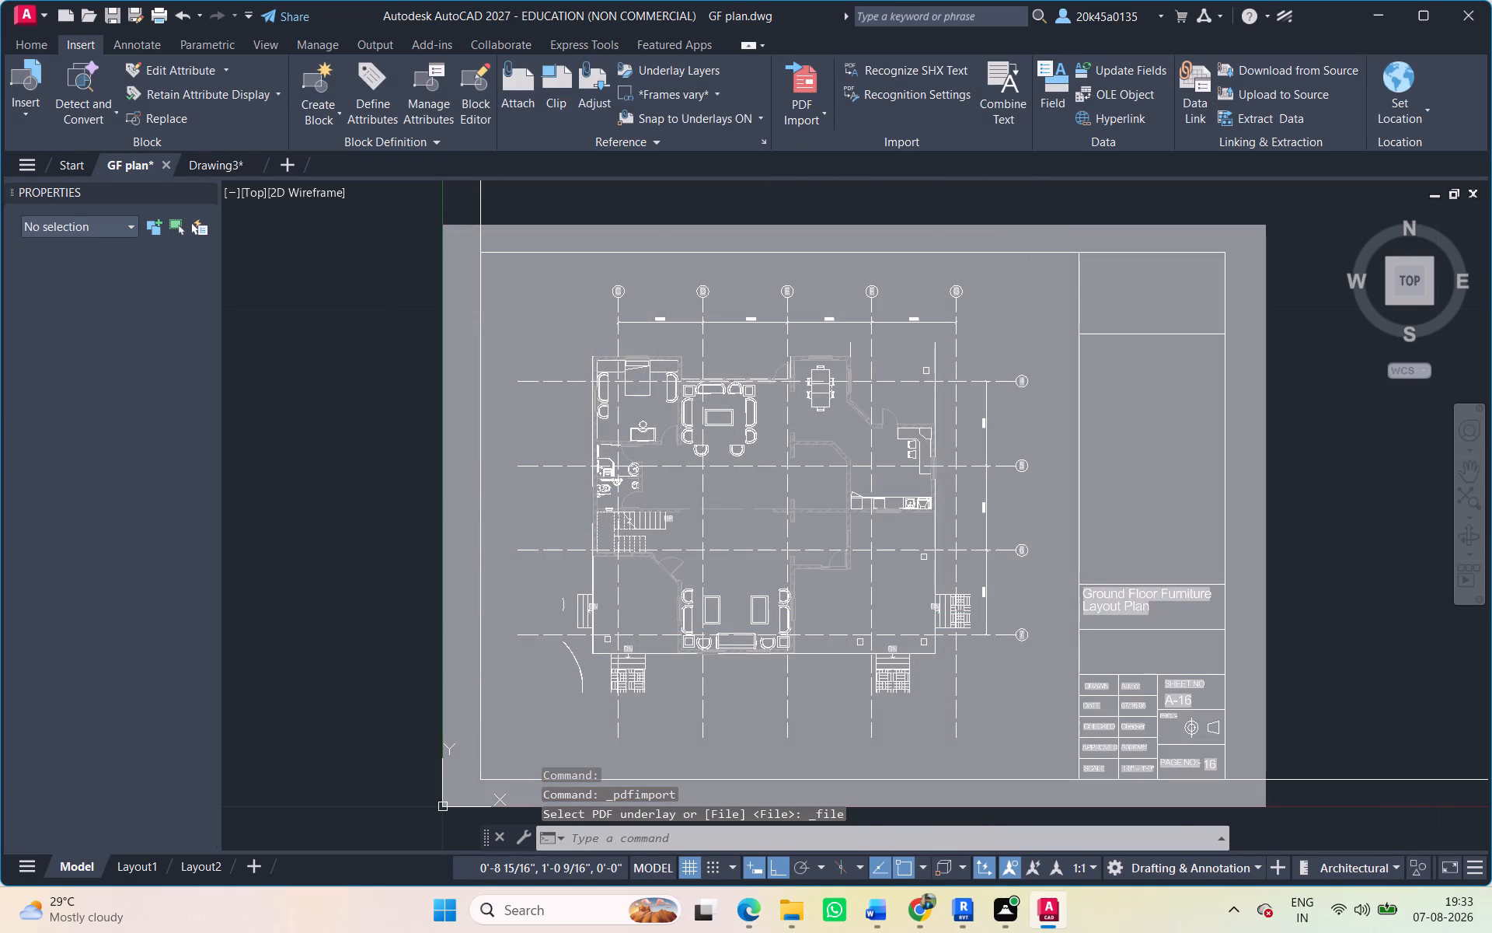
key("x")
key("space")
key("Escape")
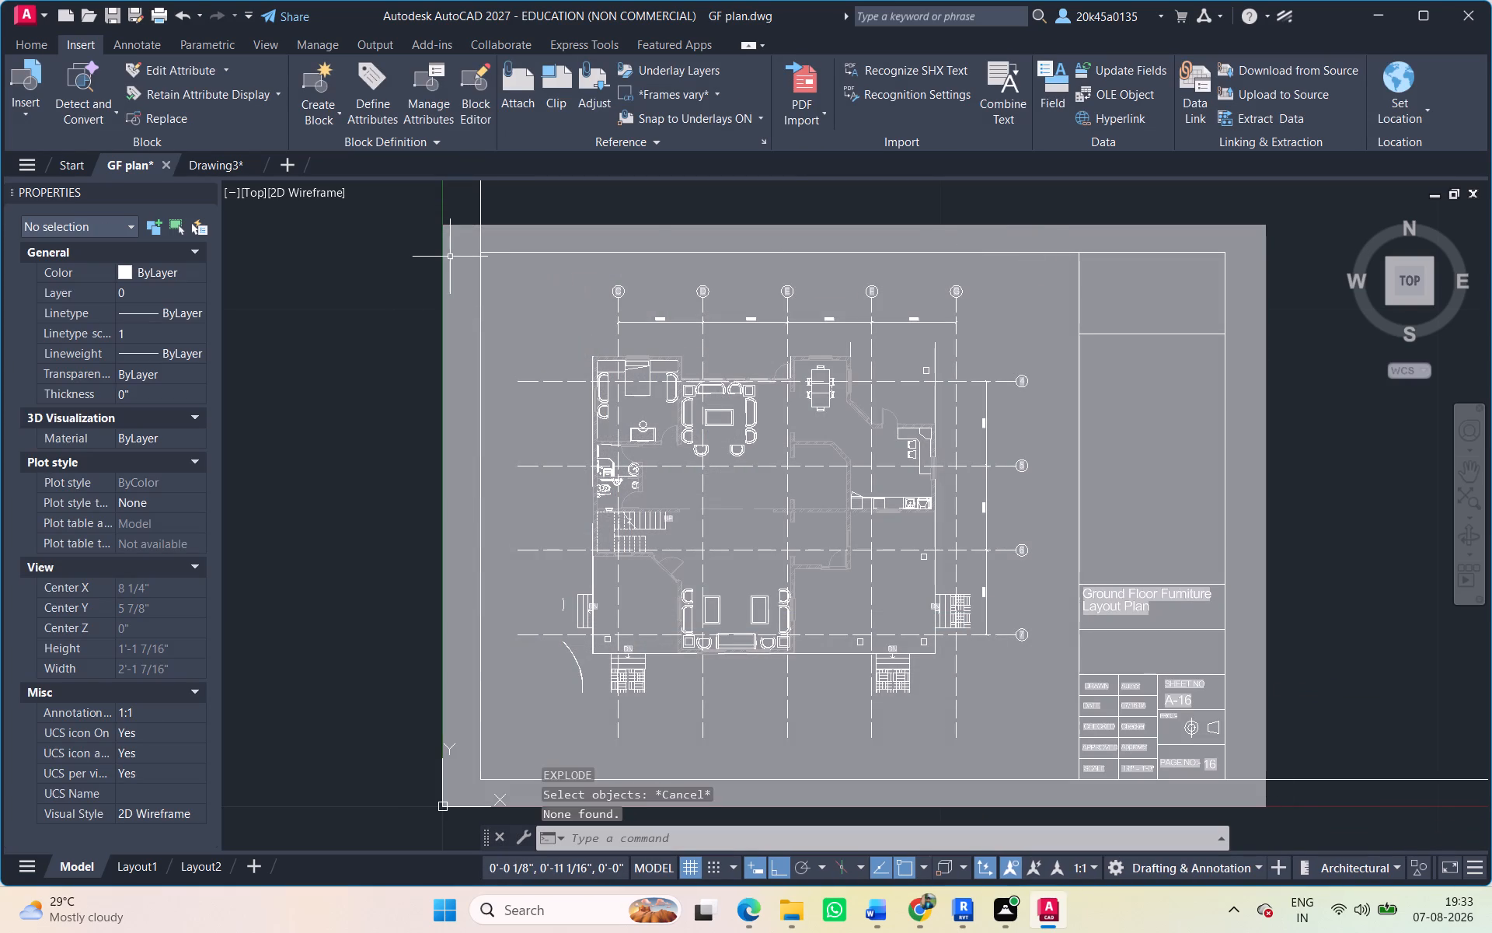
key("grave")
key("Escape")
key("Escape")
Explode the imported page 16 block of the ground floor furniture layout into separate objects.
left_click(415, 201)
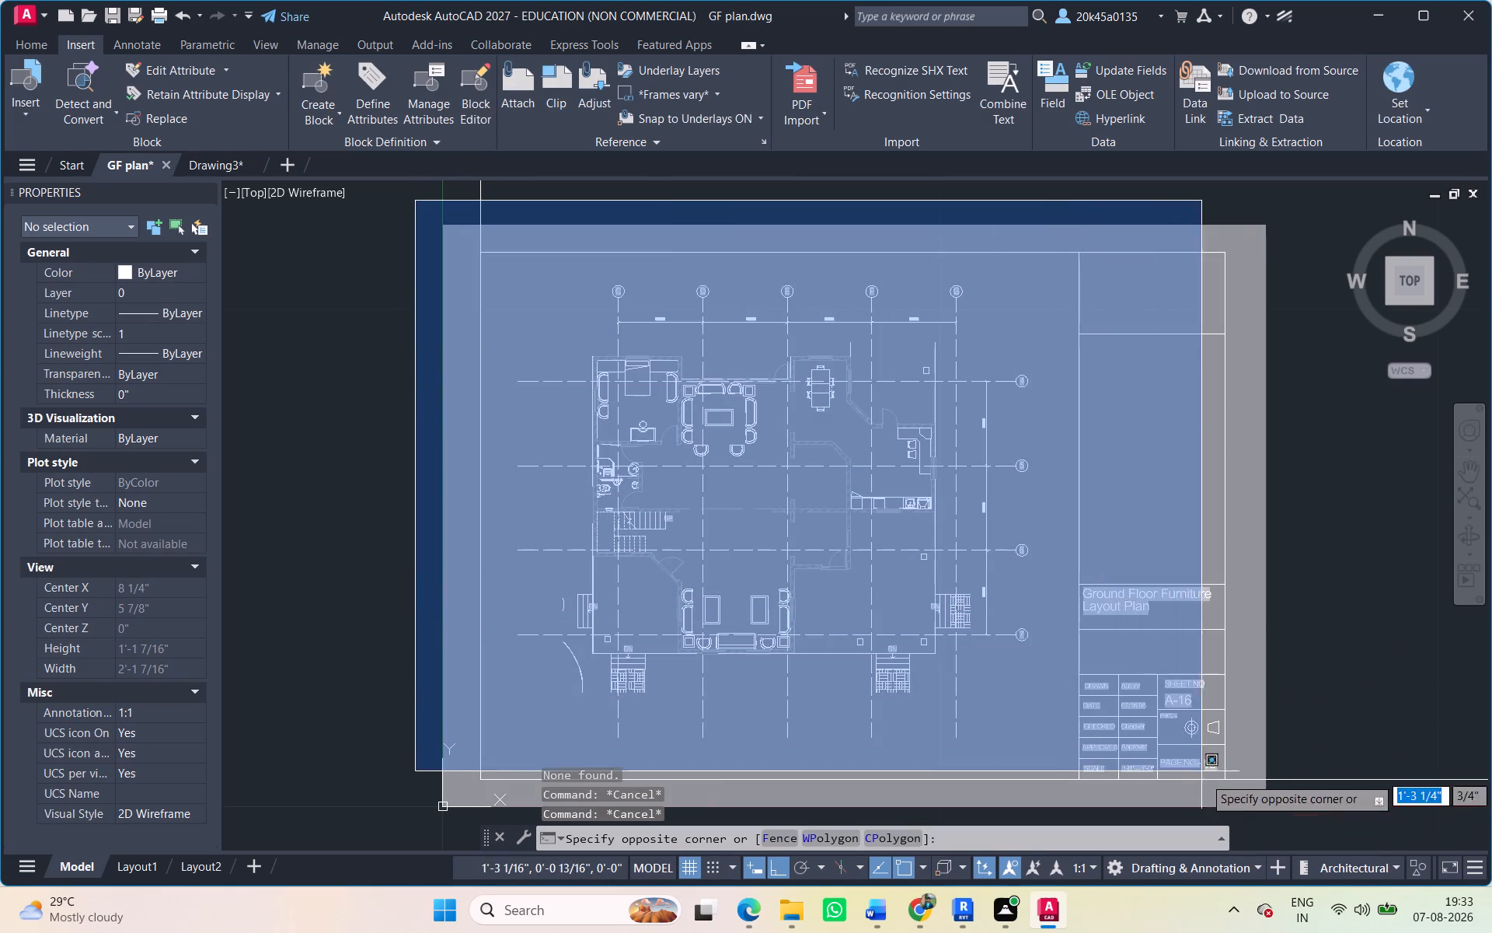
left_click(1292, 827)
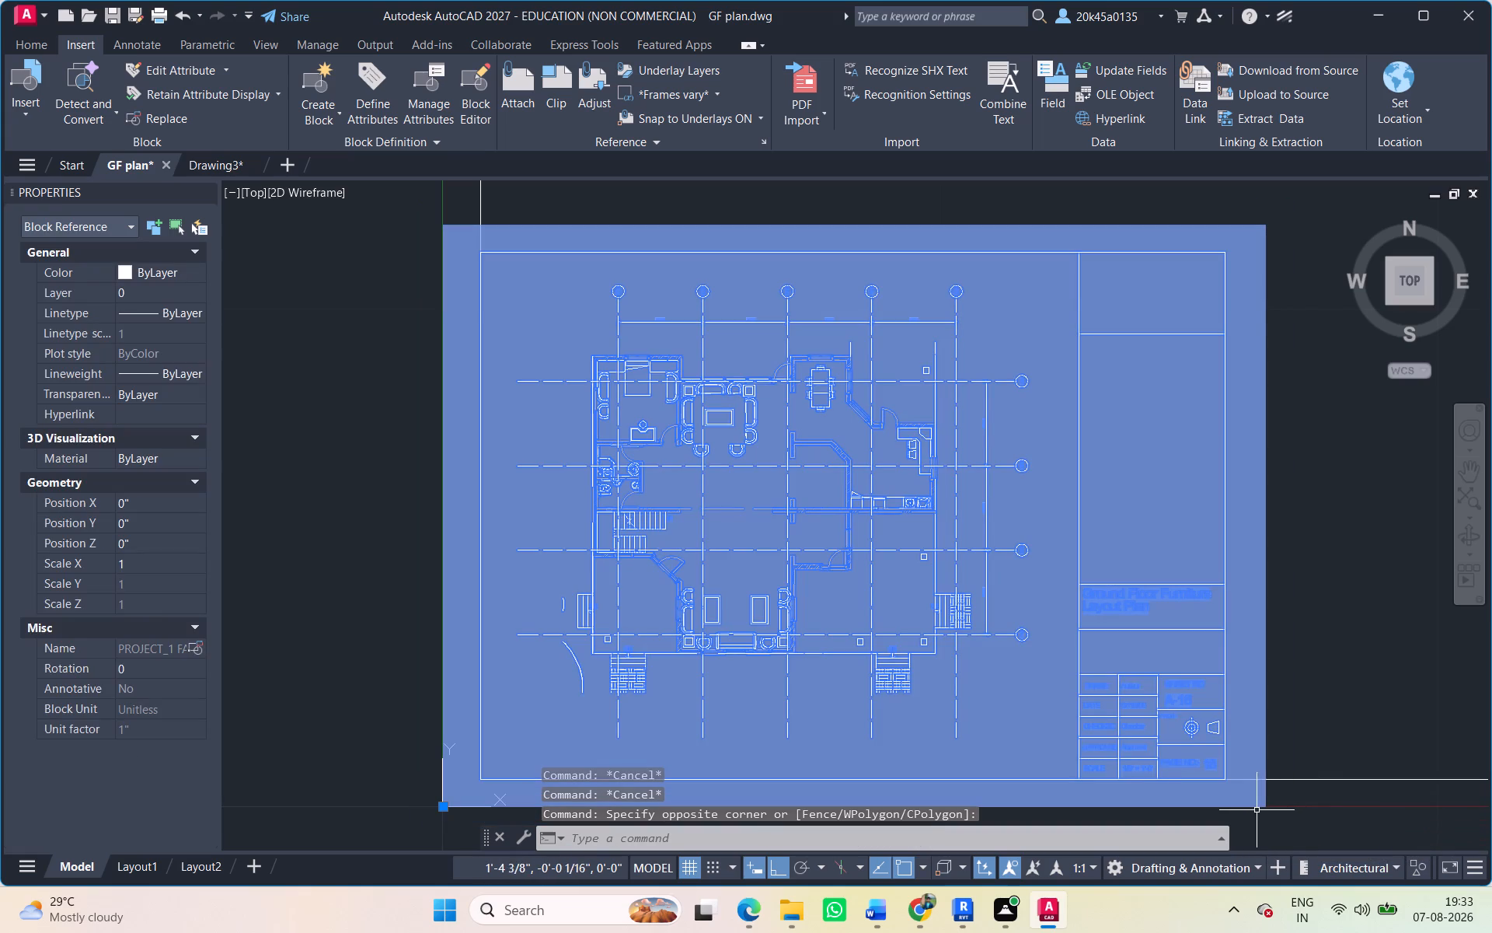
type("x")
key("space")
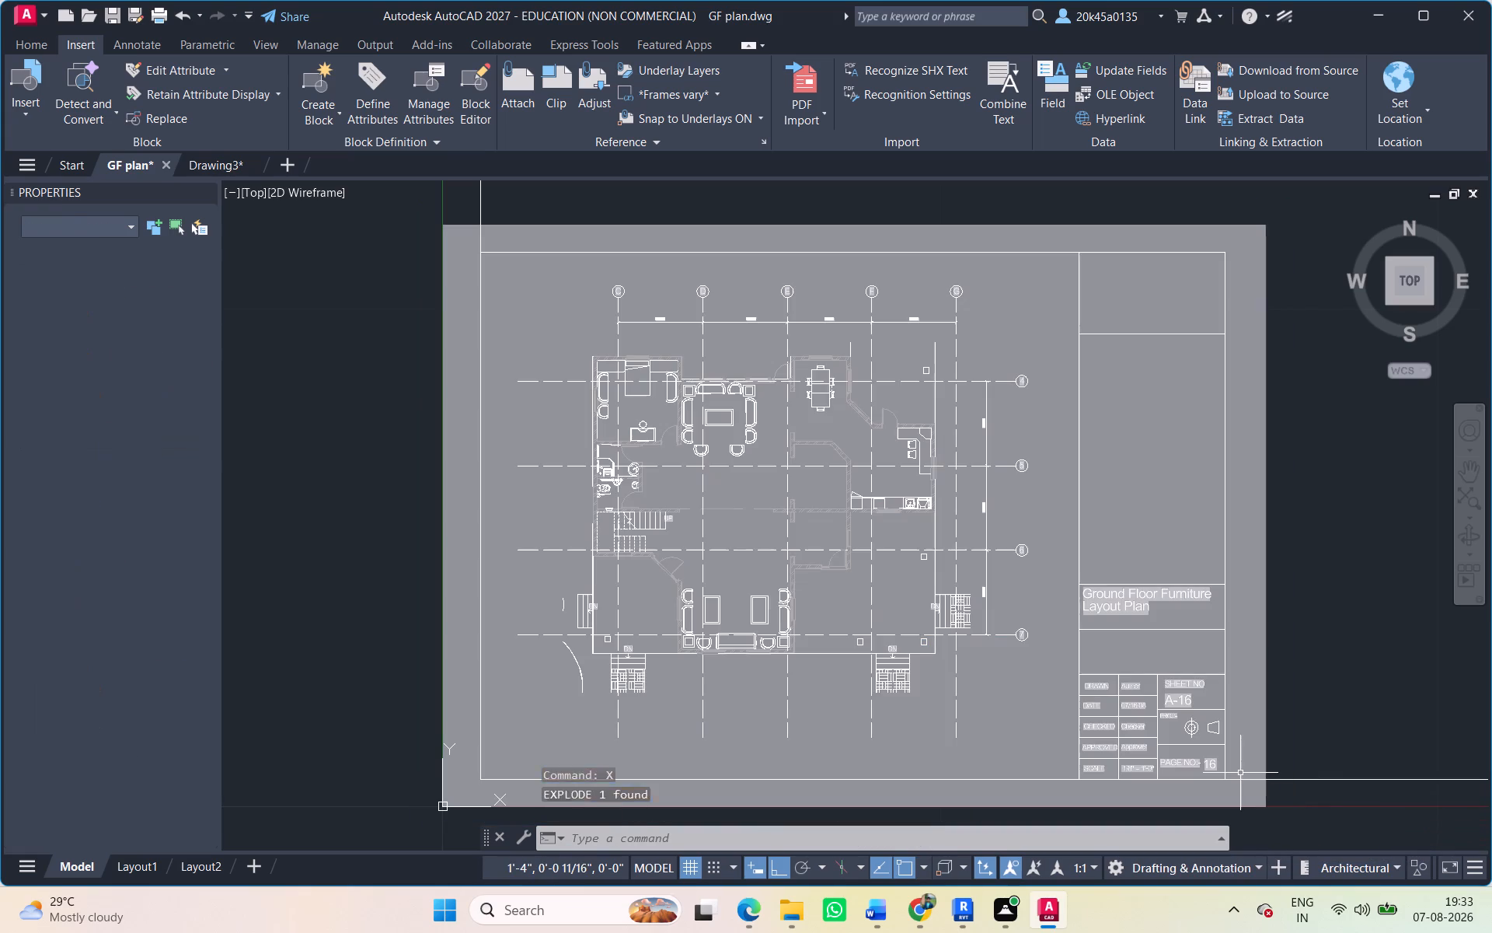
Erase the solid background fill behind the exploded page 16 sheet.
left_click(442, 459)
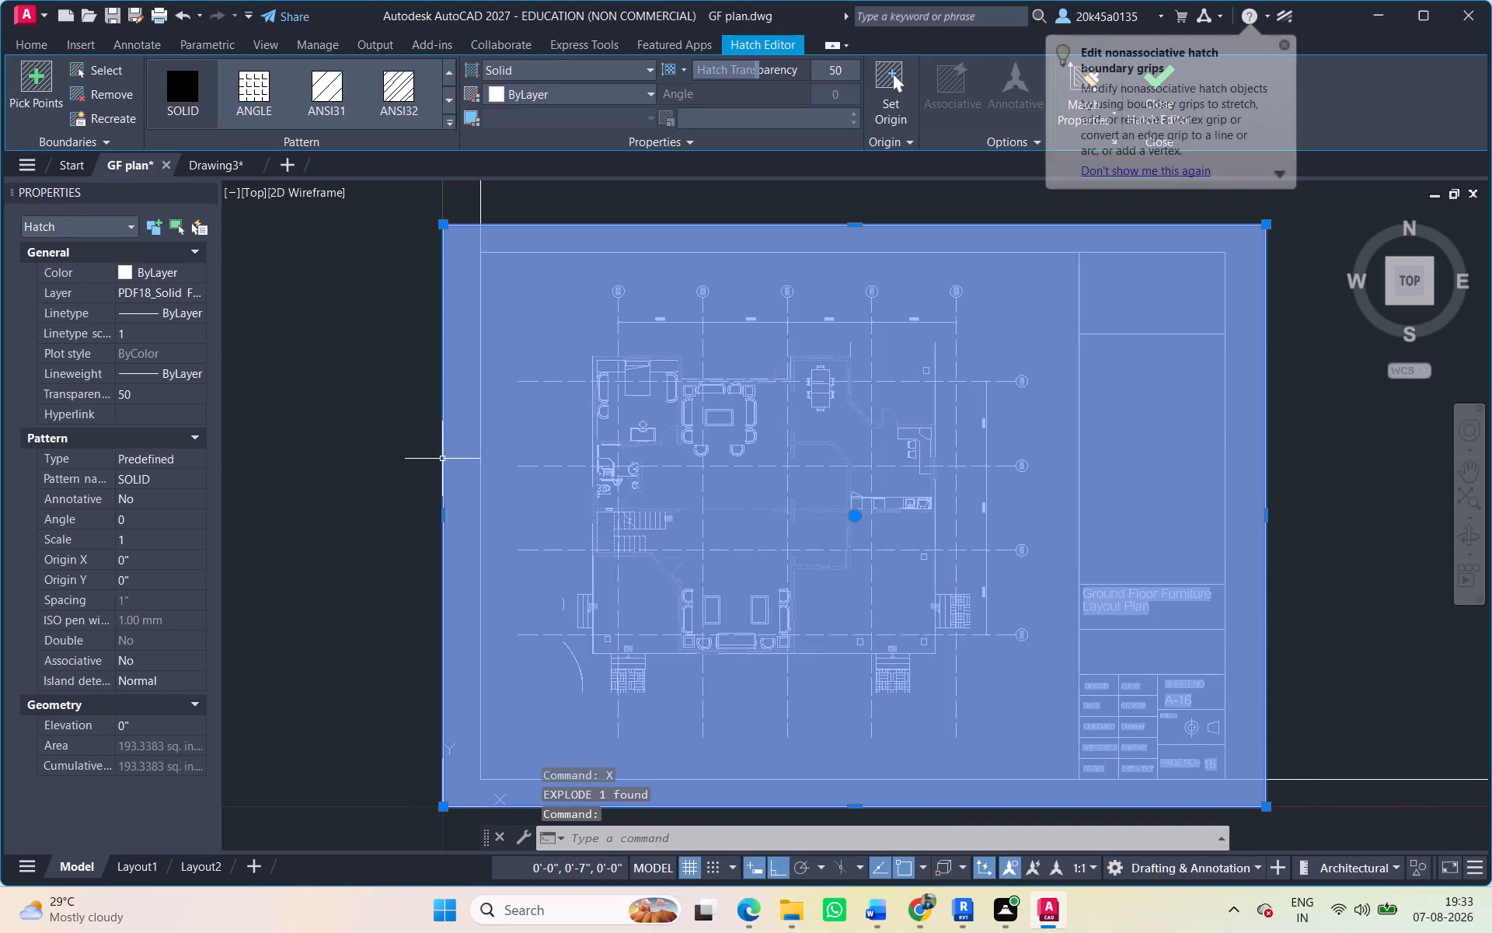
key("Delete")
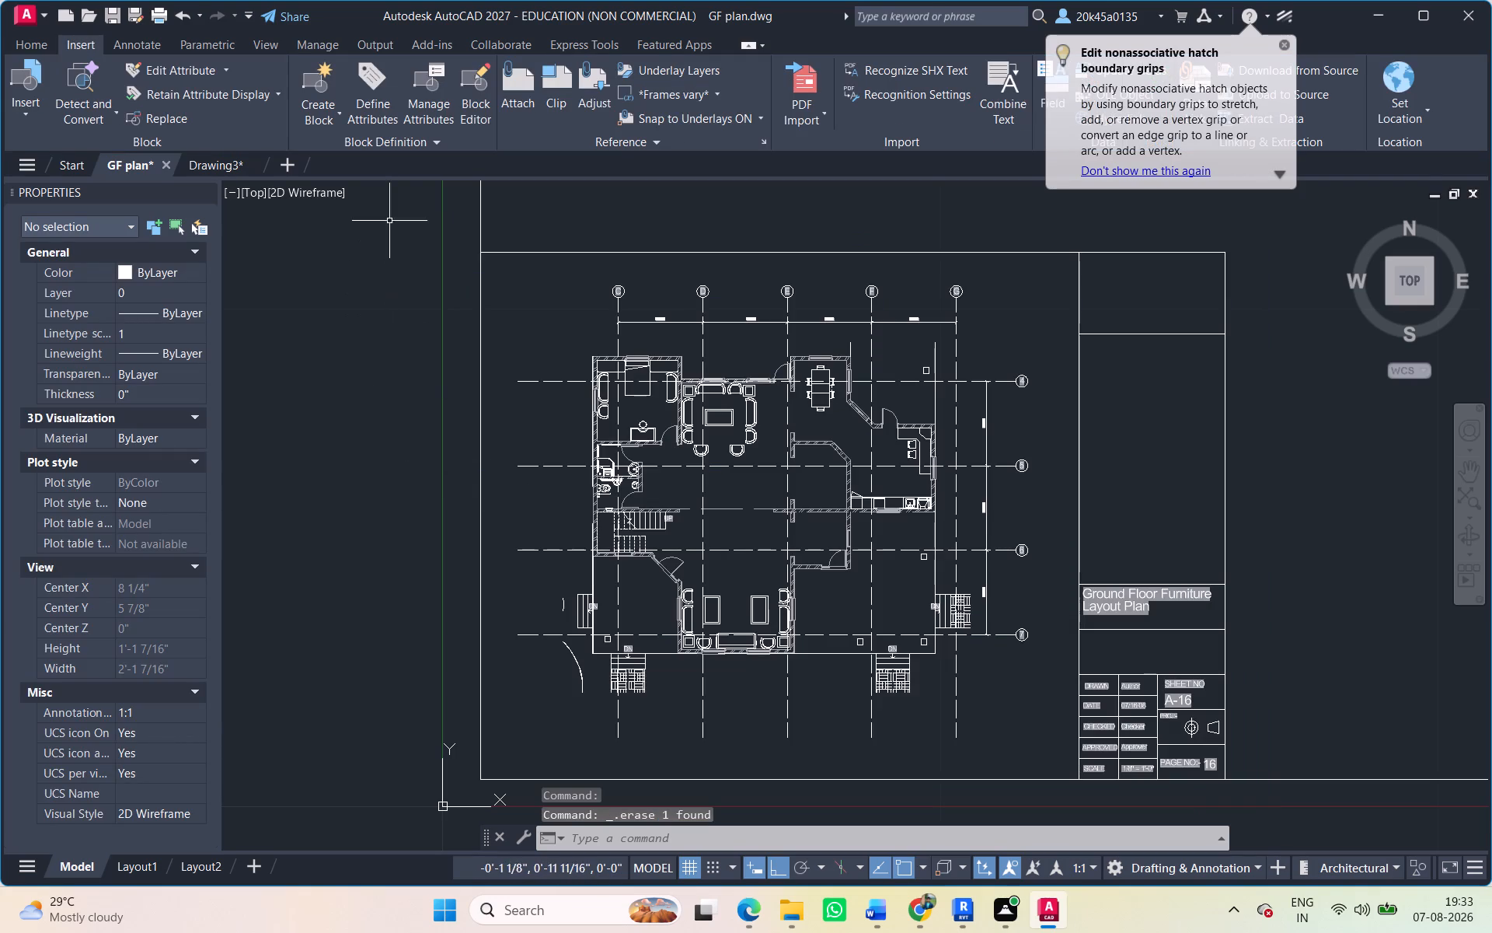
Move all objects of the page 16 furniture layout sheet due east, into empty space beyond the page 15 sheet.
left_click(389, 221)
left_click(1333, 804)
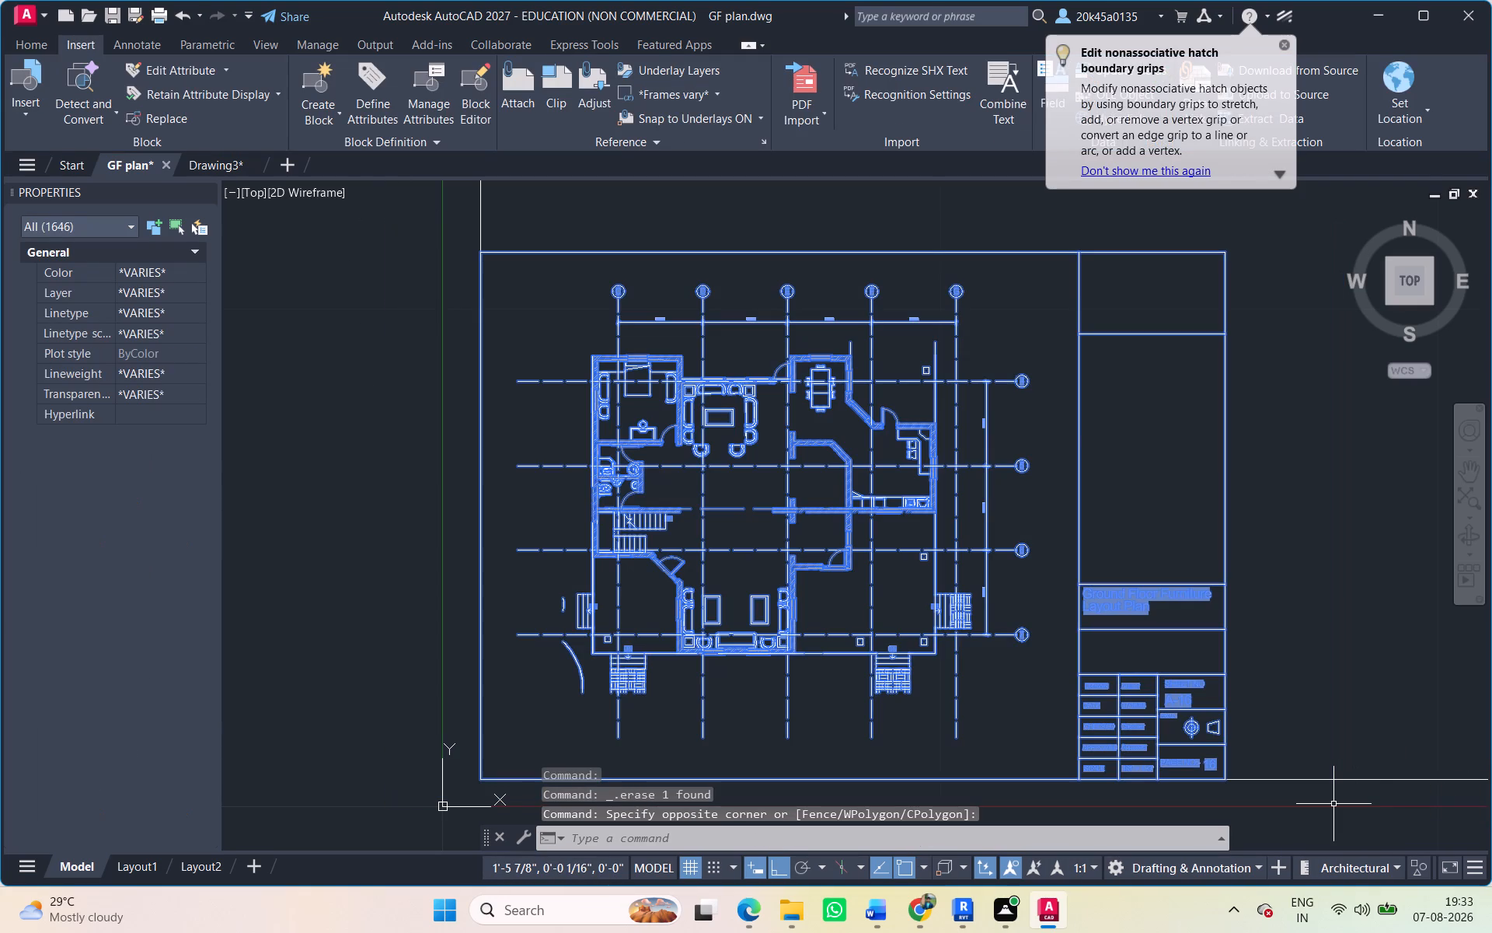
type("m")
key("space")
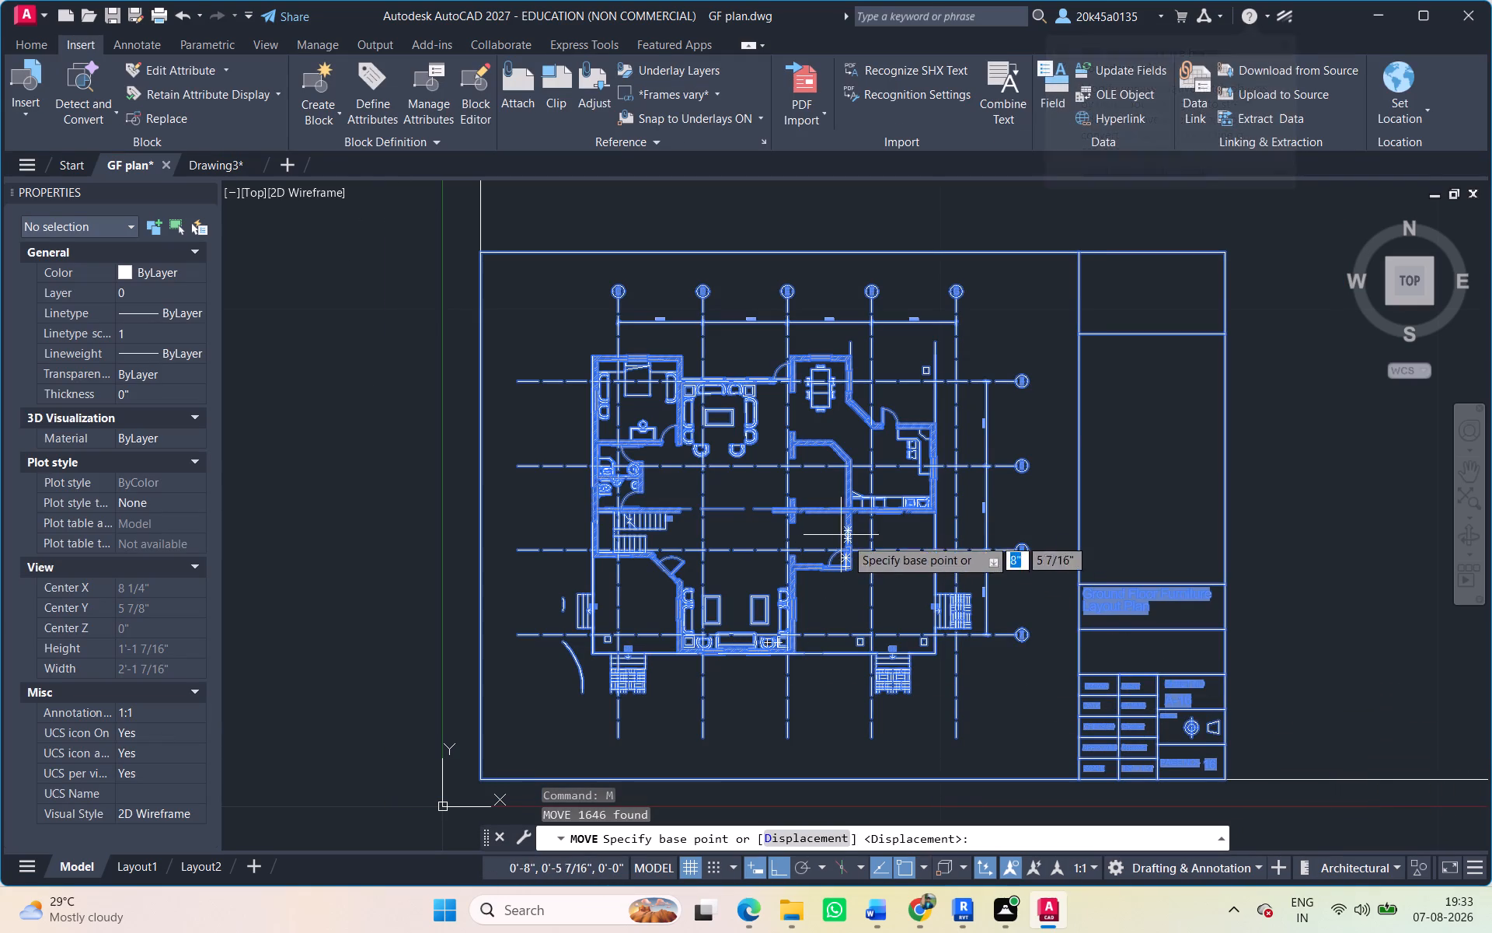
left_click(850, 608)
scroll(873, 619, "down", 9)
middle_click_drag(873, 618, 176, 548)
scroll(973, 526, "down", 7)
middle_click_drag(921, 535, 146, 535)
middle_click_drag(1018, 531, 385, 534)
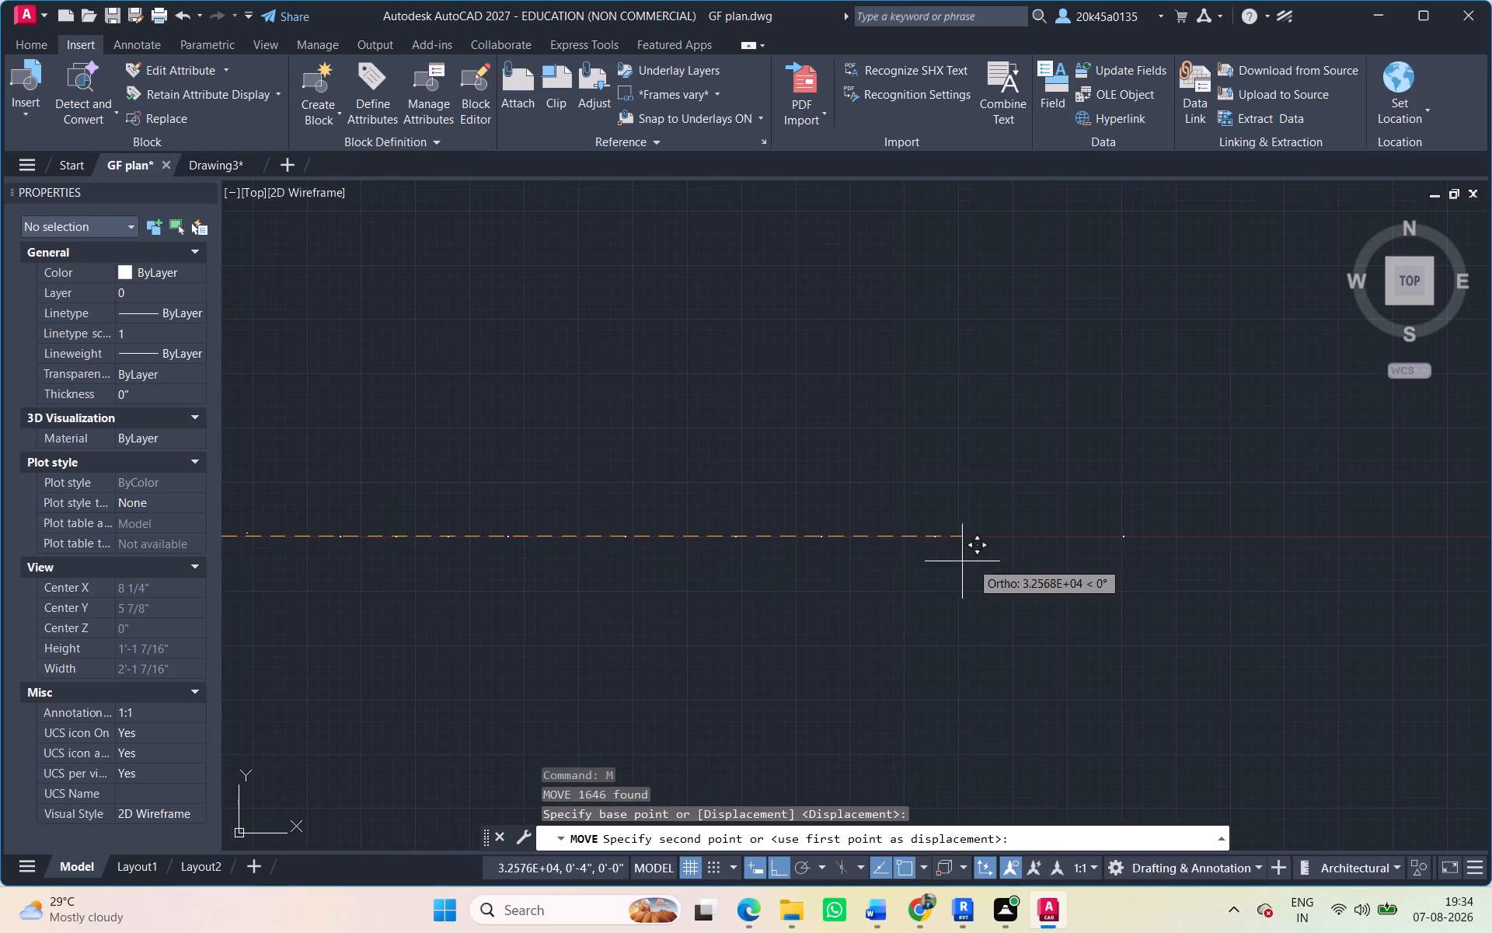
middle_click_drag(998, 561, 587, 552)
scroll(812, 533, "up", 3)
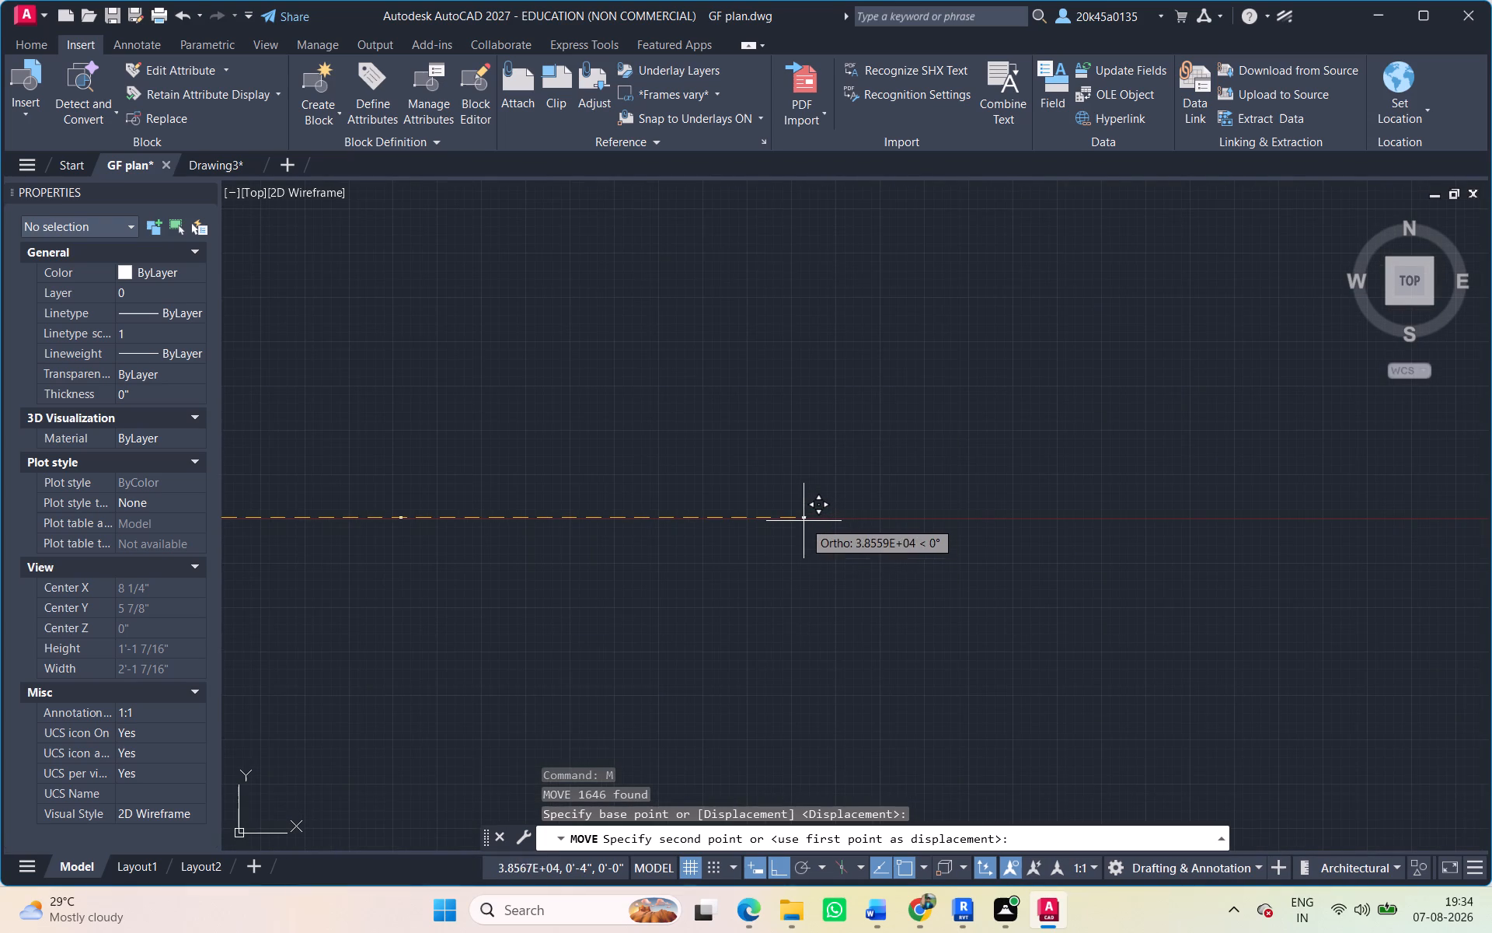
scroll(804, 521, "up", 2)
scroll(804, 521, "down", 3)
middle_click(804, 521)
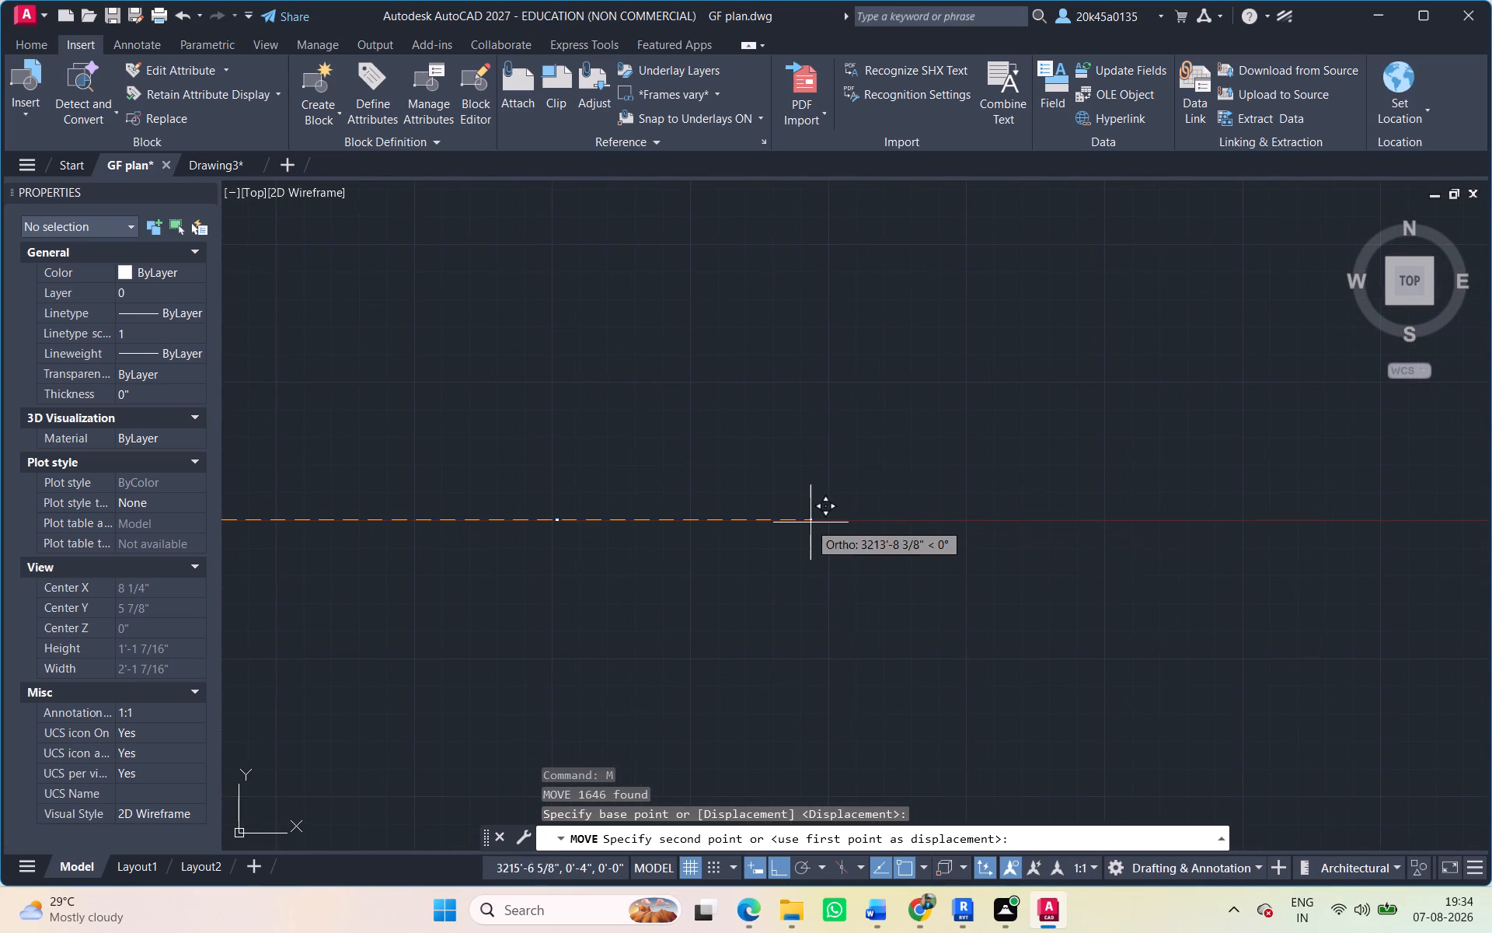
scroll(810, 522, "up", 2)
left_click(859, 522)
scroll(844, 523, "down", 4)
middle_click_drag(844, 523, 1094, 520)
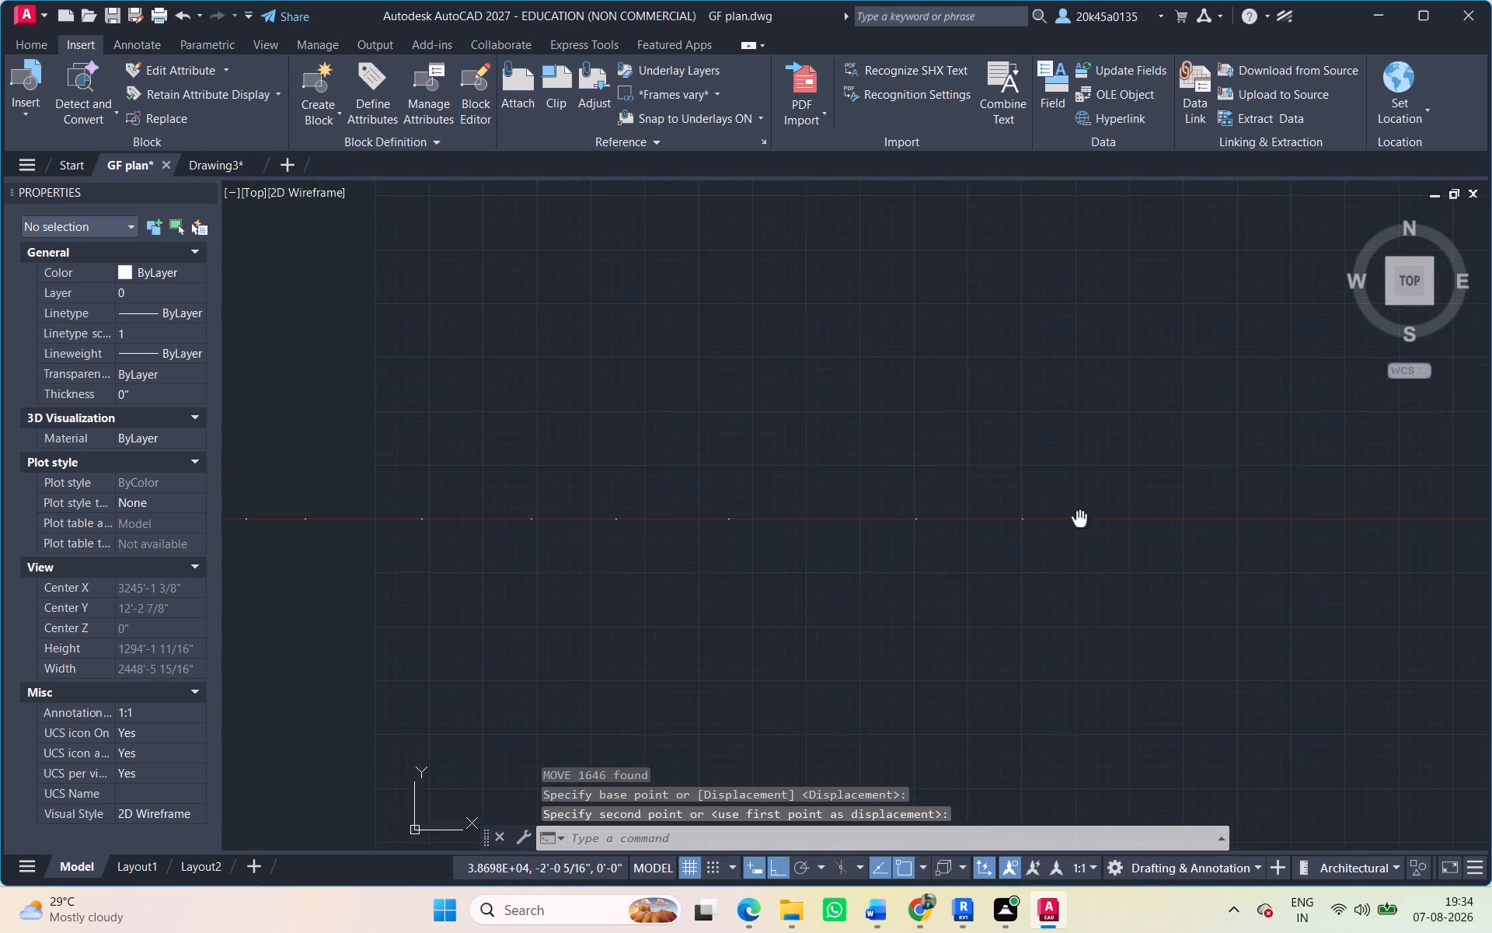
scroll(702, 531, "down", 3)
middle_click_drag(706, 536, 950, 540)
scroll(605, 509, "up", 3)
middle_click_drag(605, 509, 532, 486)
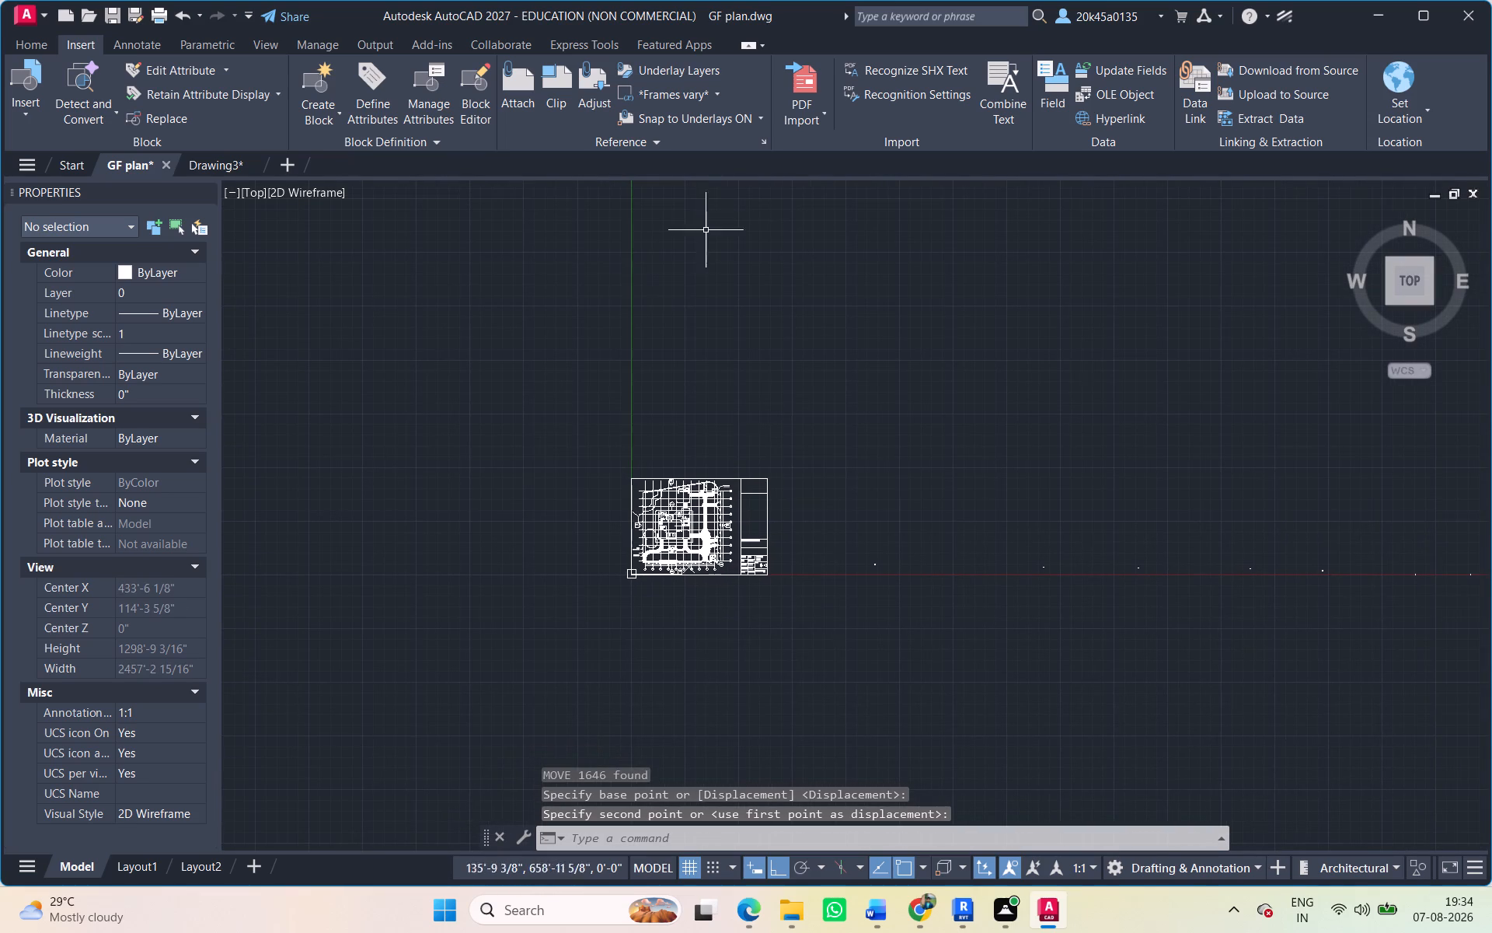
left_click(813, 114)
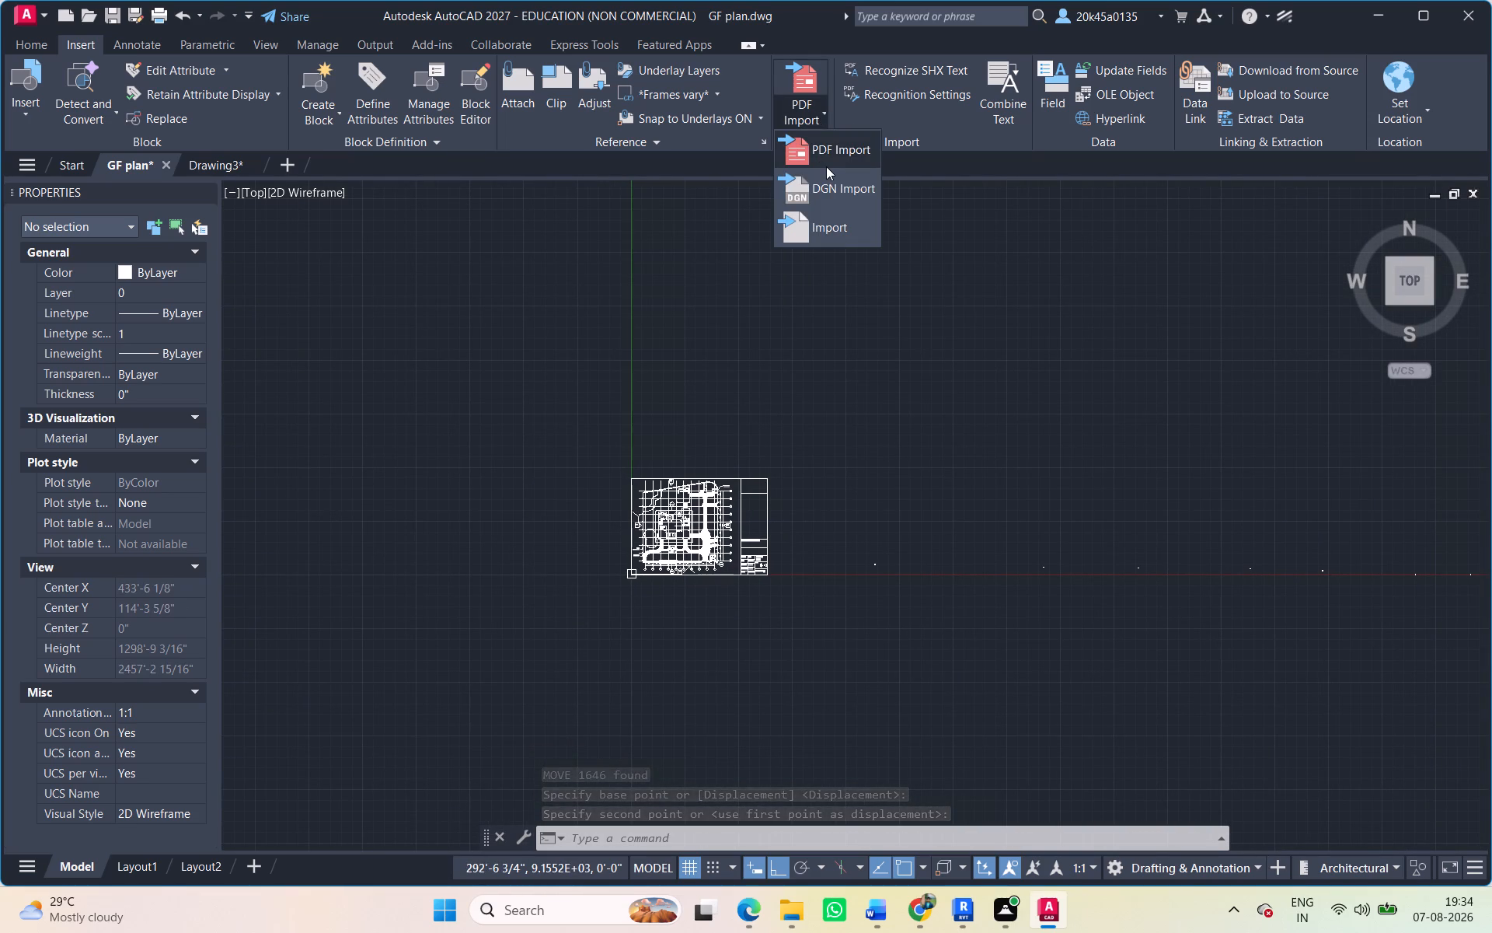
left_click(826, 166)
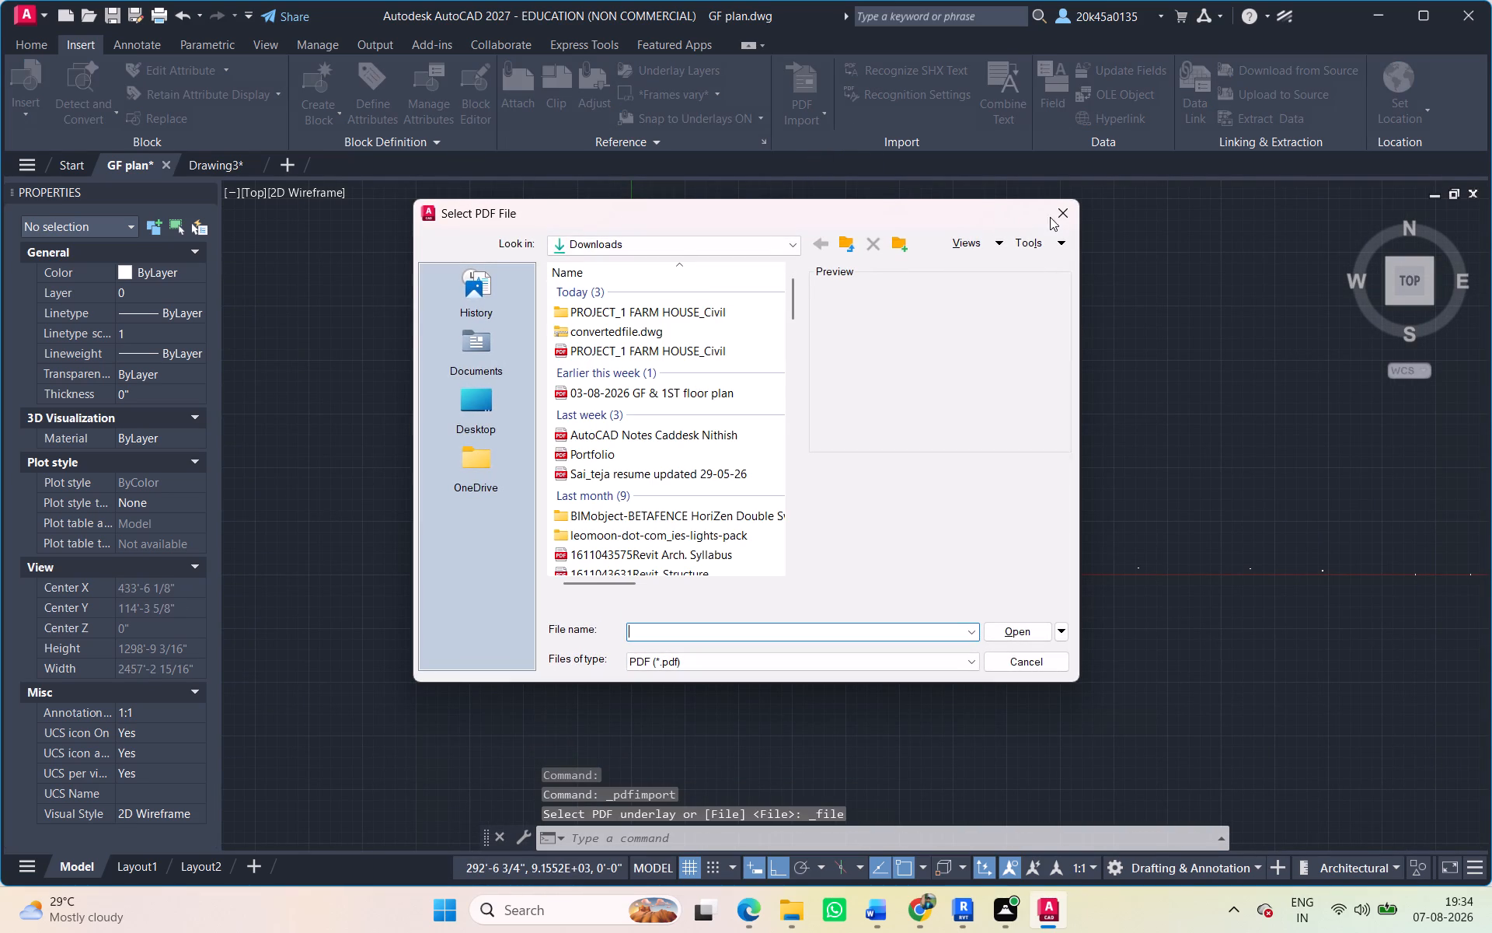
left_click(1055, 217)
Import page 16, the ground floor furniture layout plan, from PROJECT_1 FARM HOUSE_Civil.pdf again at scale 1 as a block.
left_click(822, 114)
left_click(831, 161)
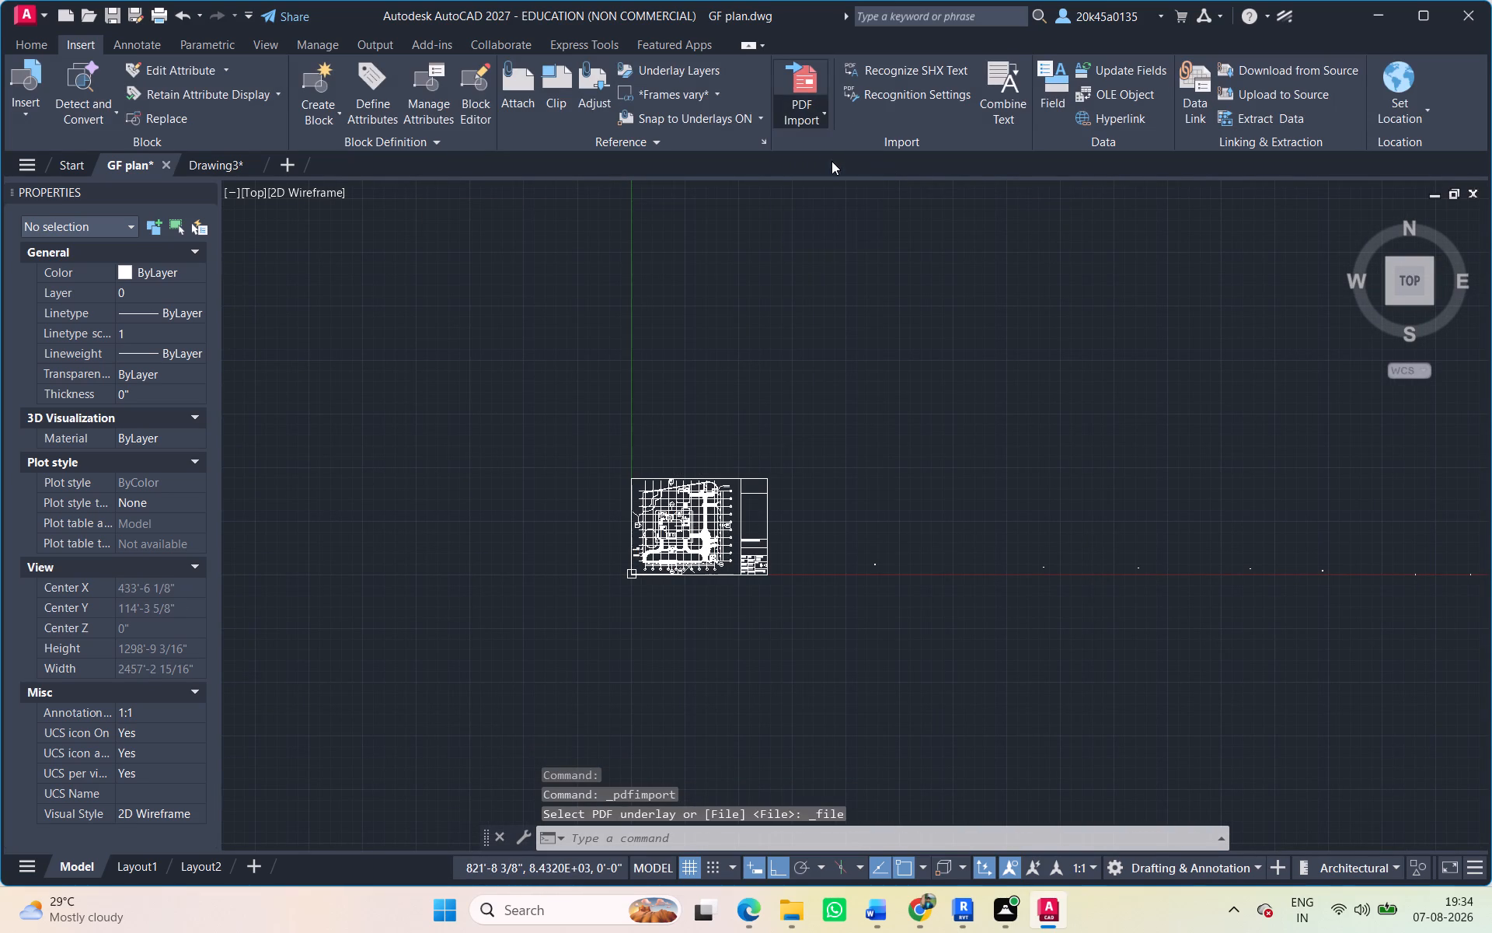
left_click(606, 353)
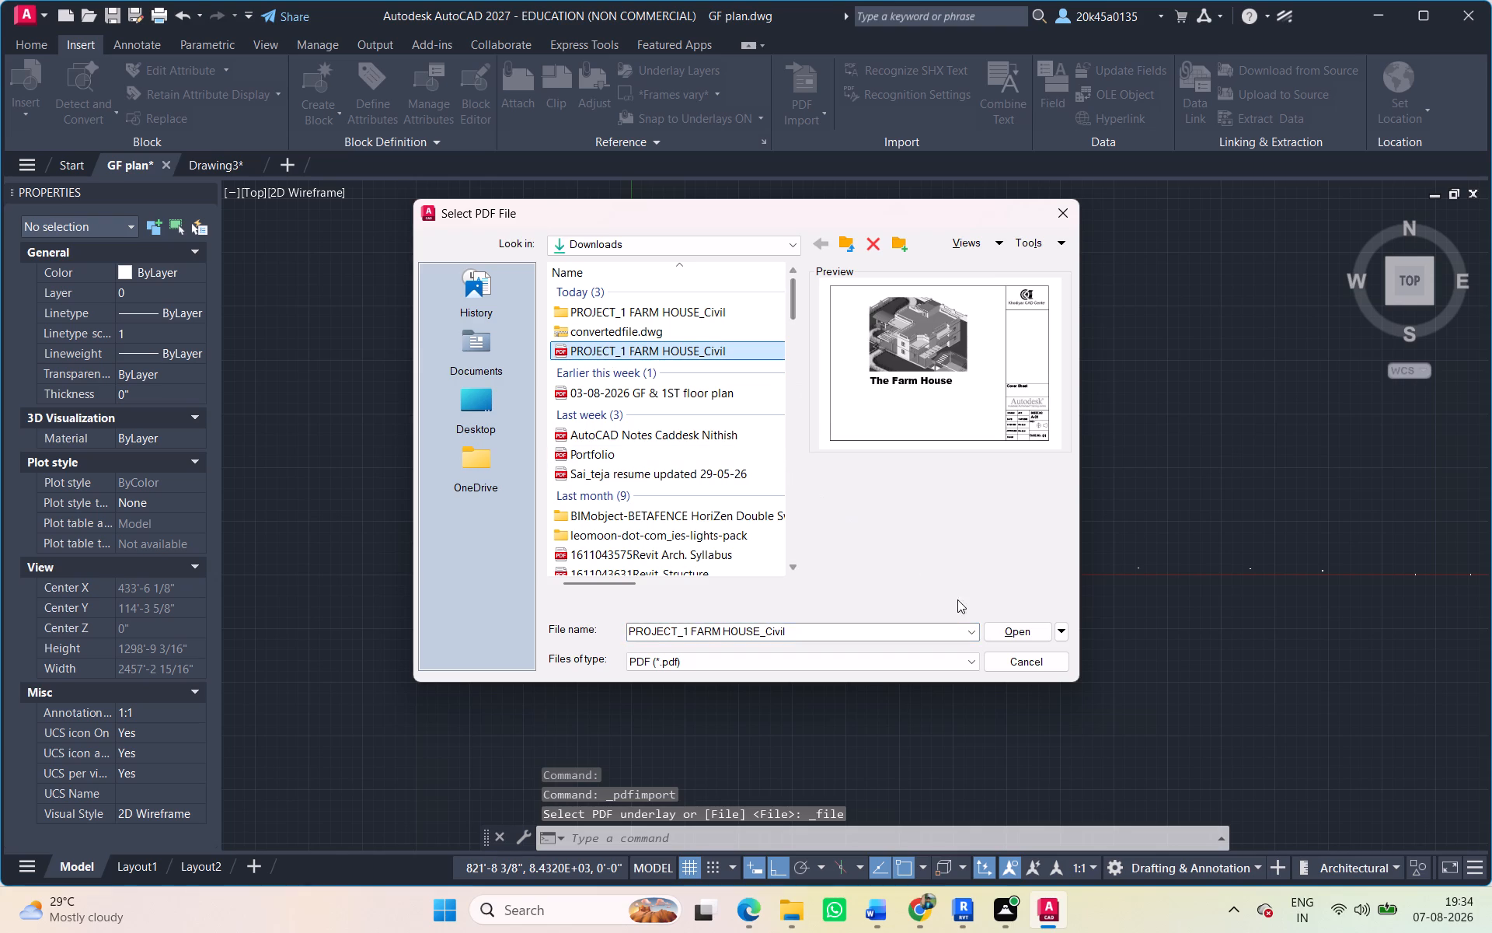
left_click(1015, 635)
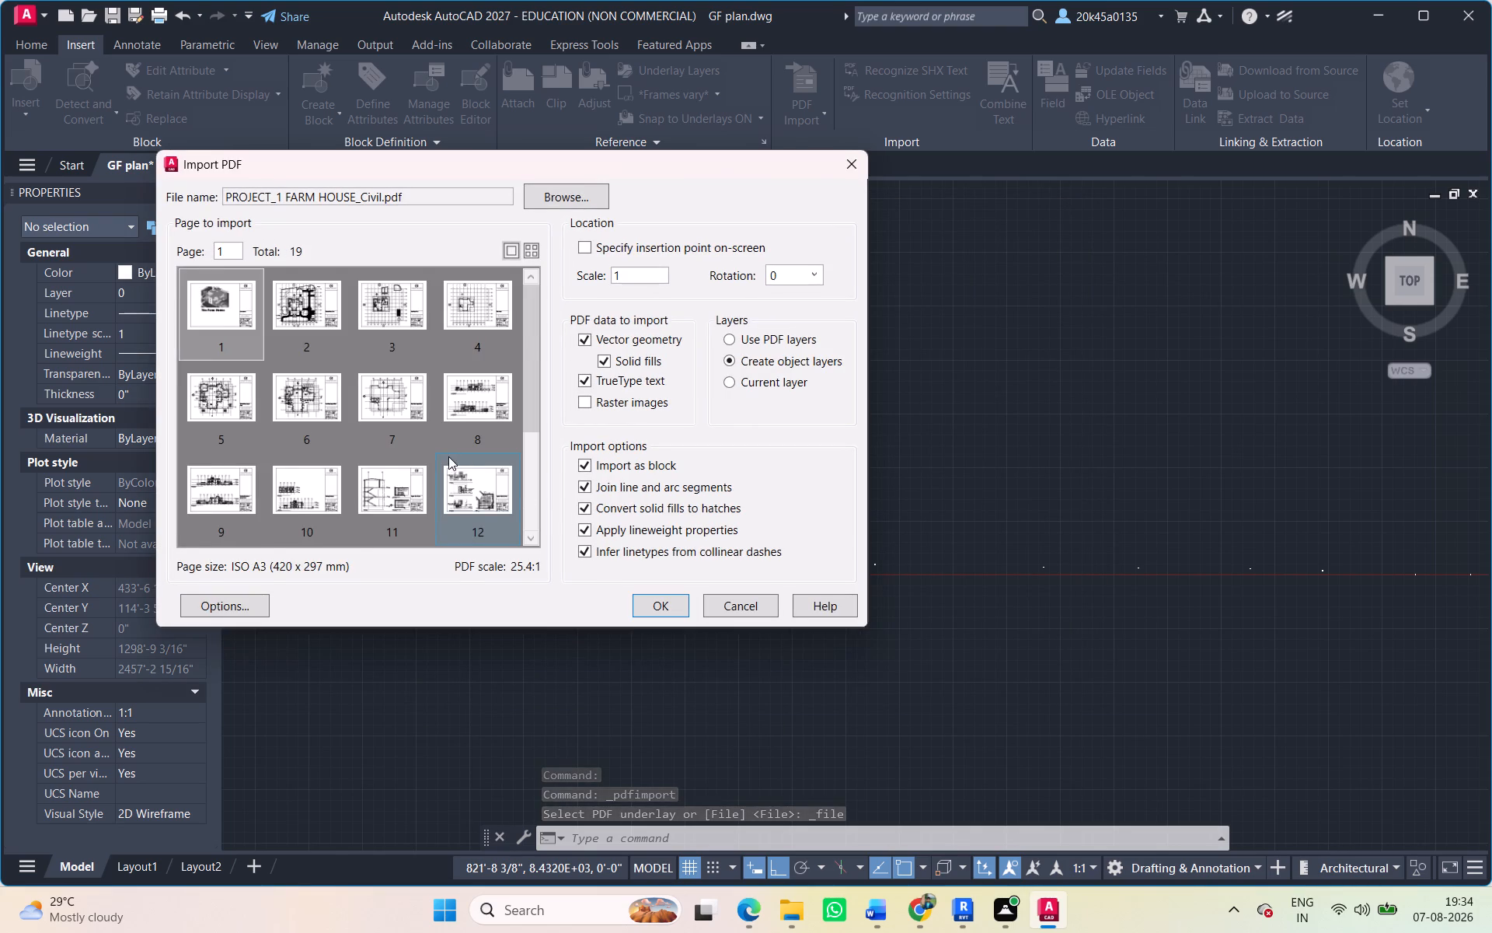
scroll(446, 460, "down", 1)
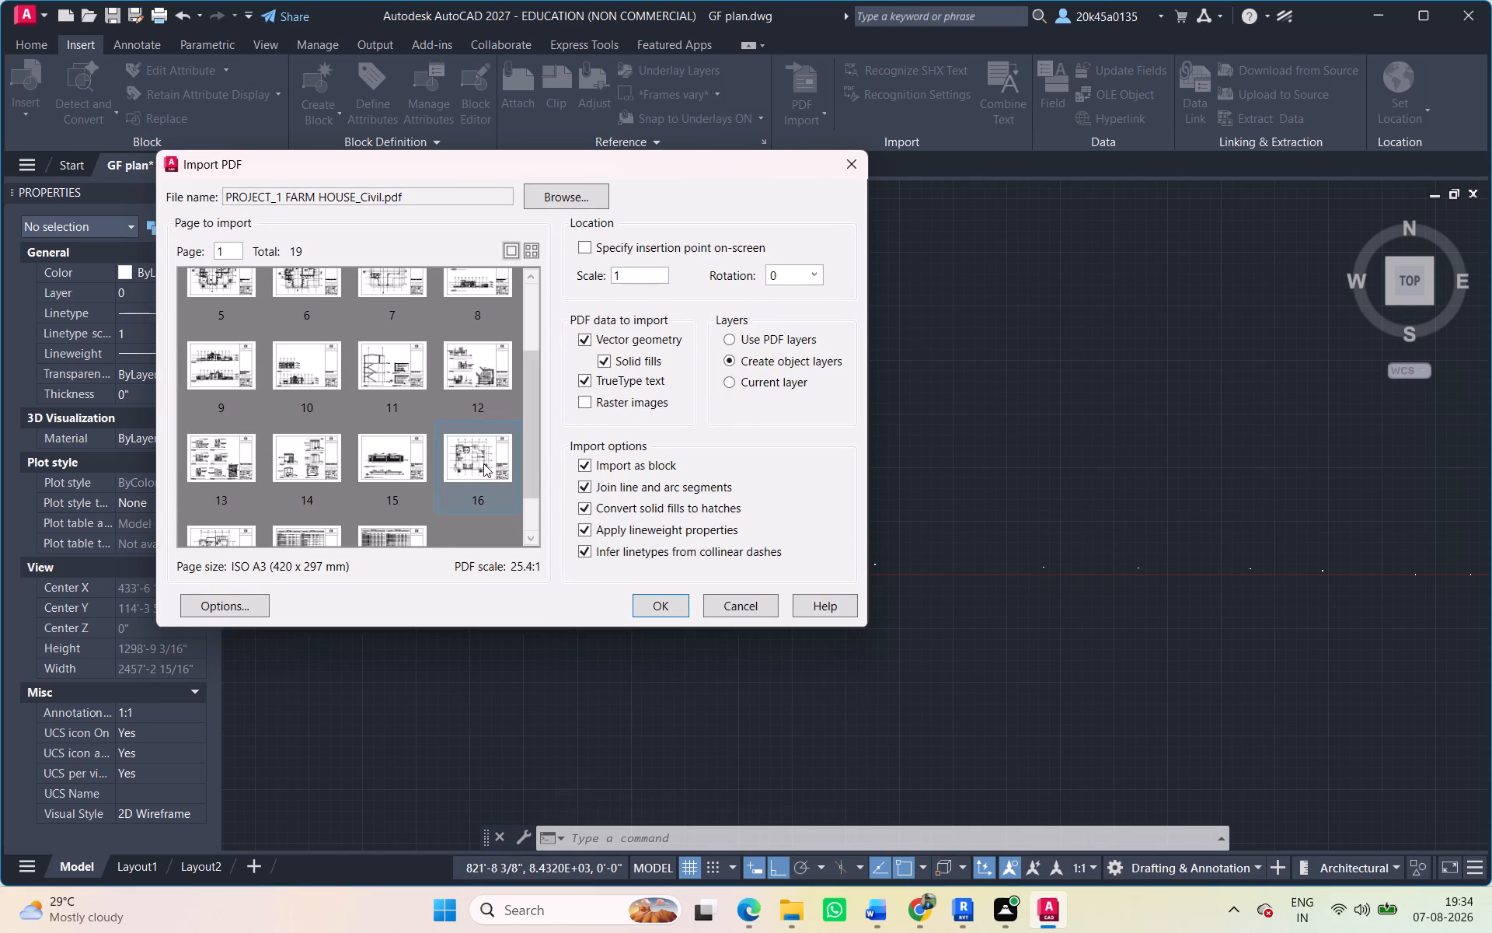
left_click(483, 463)
left_click(652, 600)
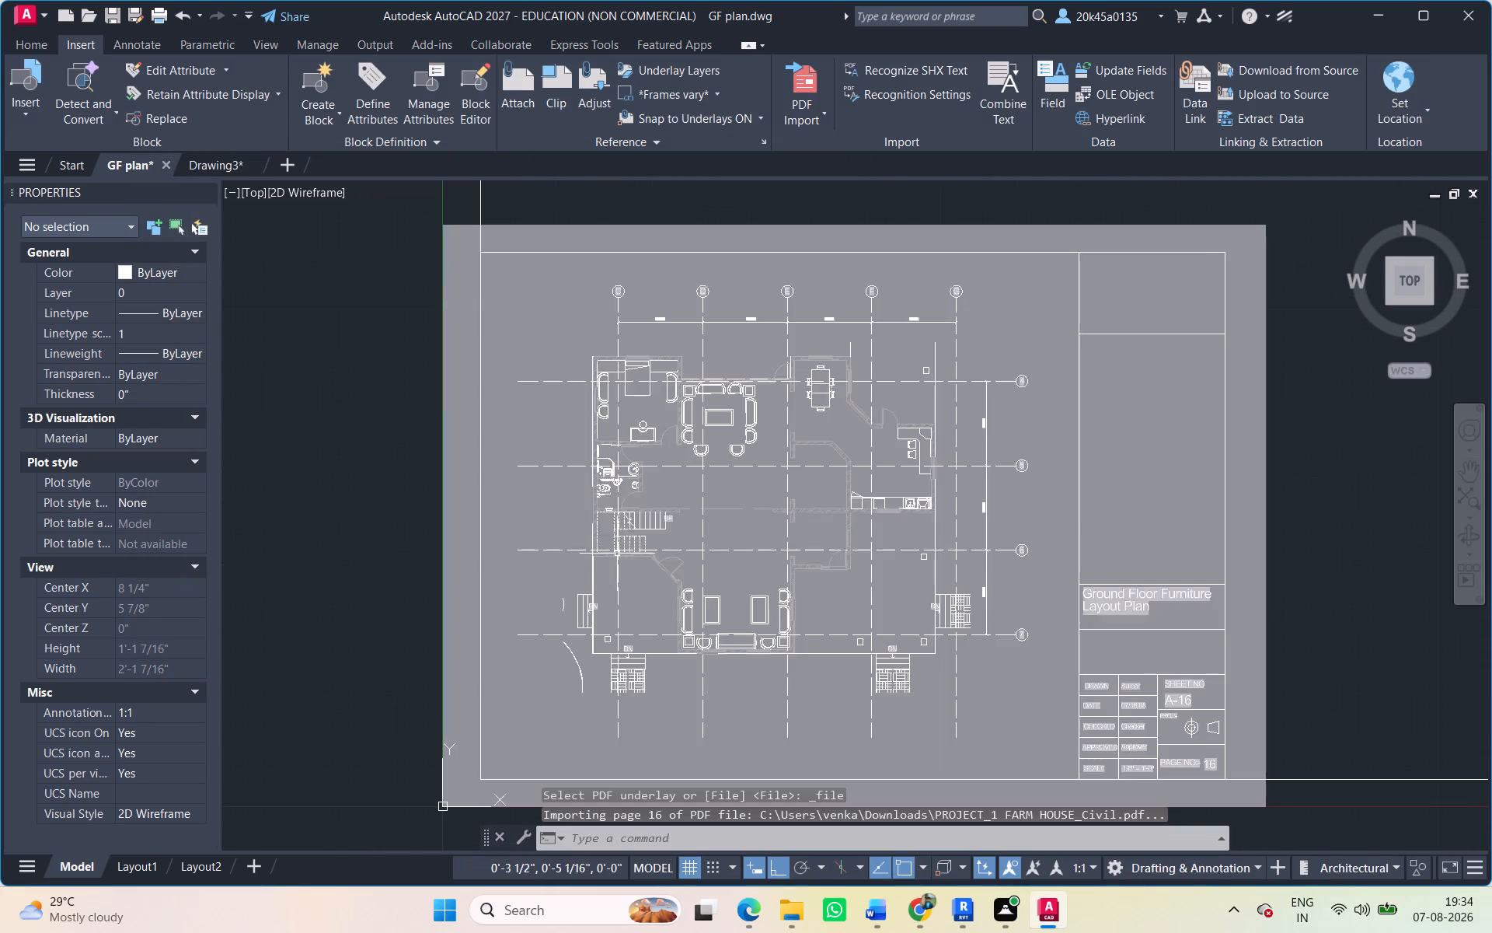
Explode the newly imported page 16 block of the ground floor furniture layout into separate objects.
left_click(403, 200)
left_click(1309, 835)
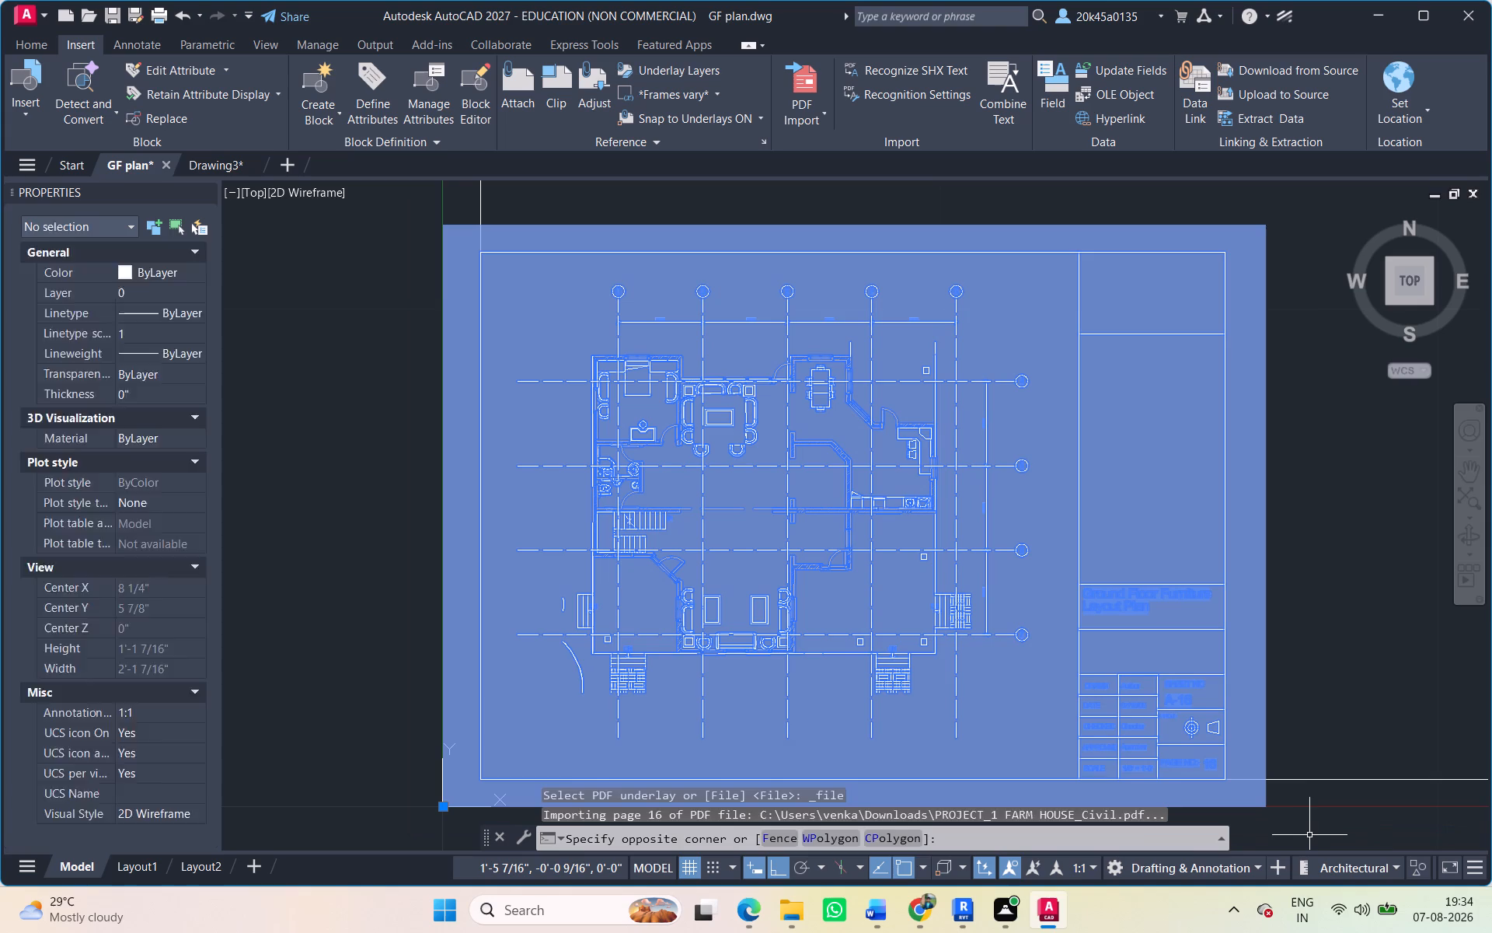
type("x")
key("space")
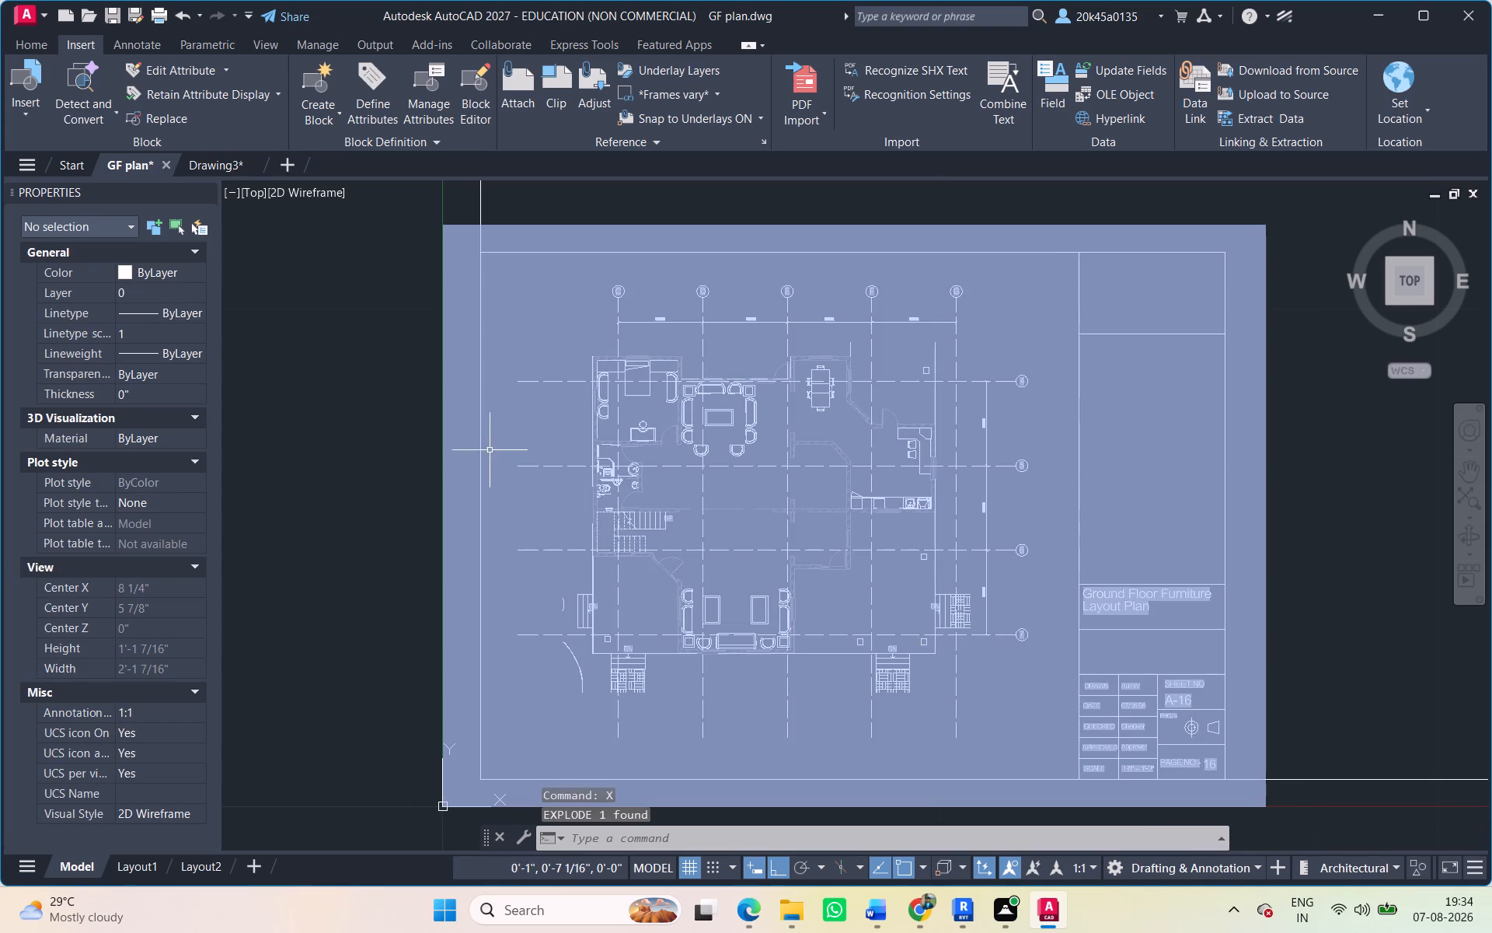
Erase the solid background fill behind the newly exploded page 16 sheet.
left_click(460, 433)
key("Delete")
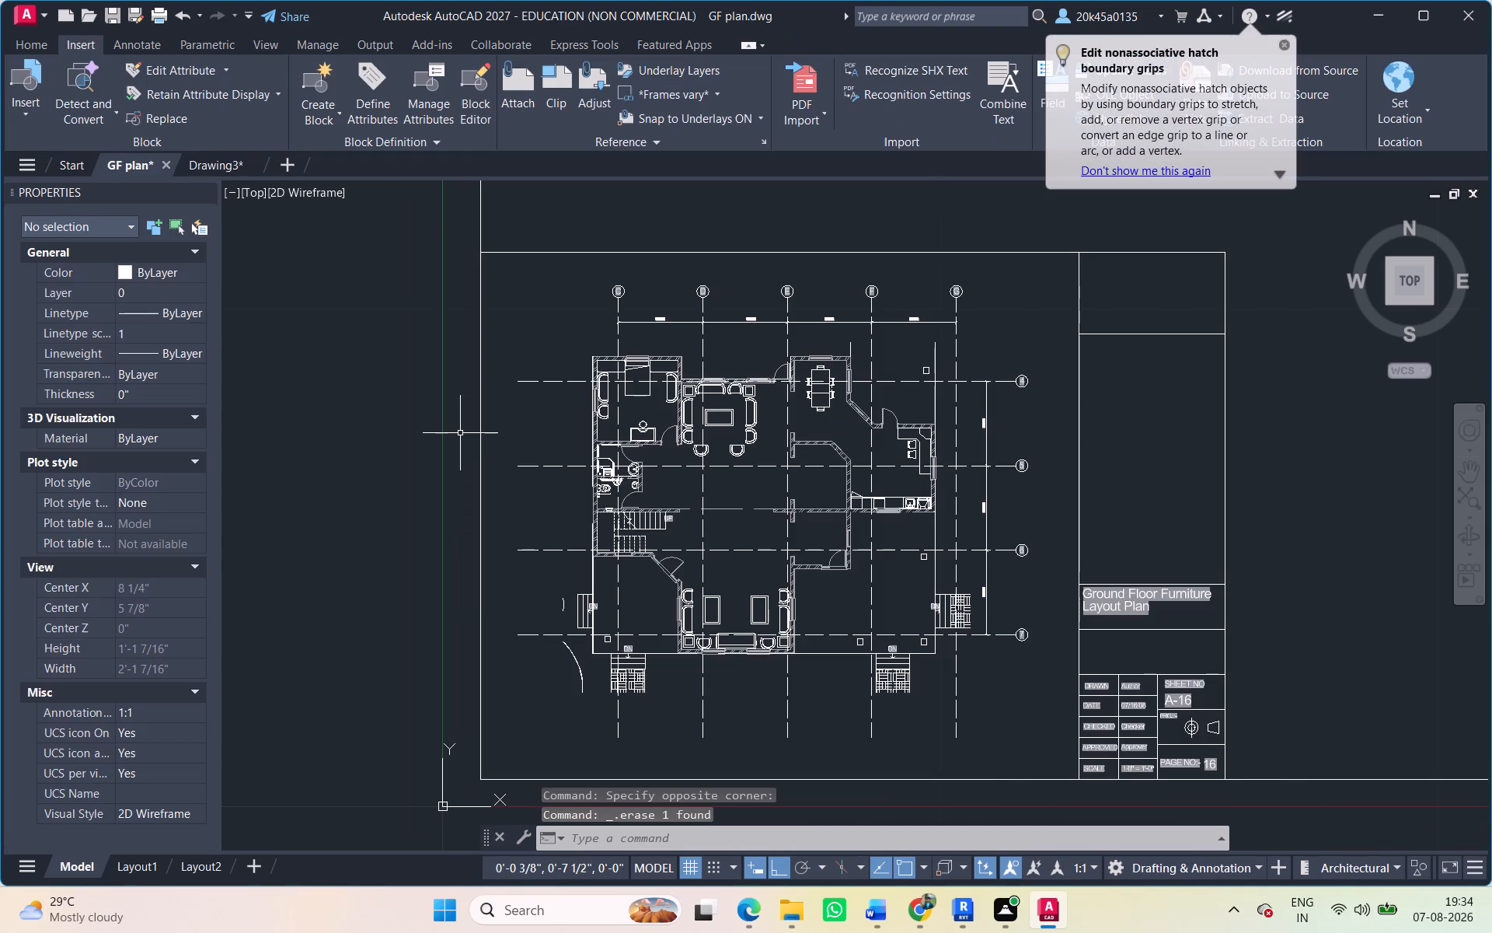
Move all objects of the second page 16 sheet about 3,570 ft due east, beyond the first page 16 sheet.
left_click(397, 223)
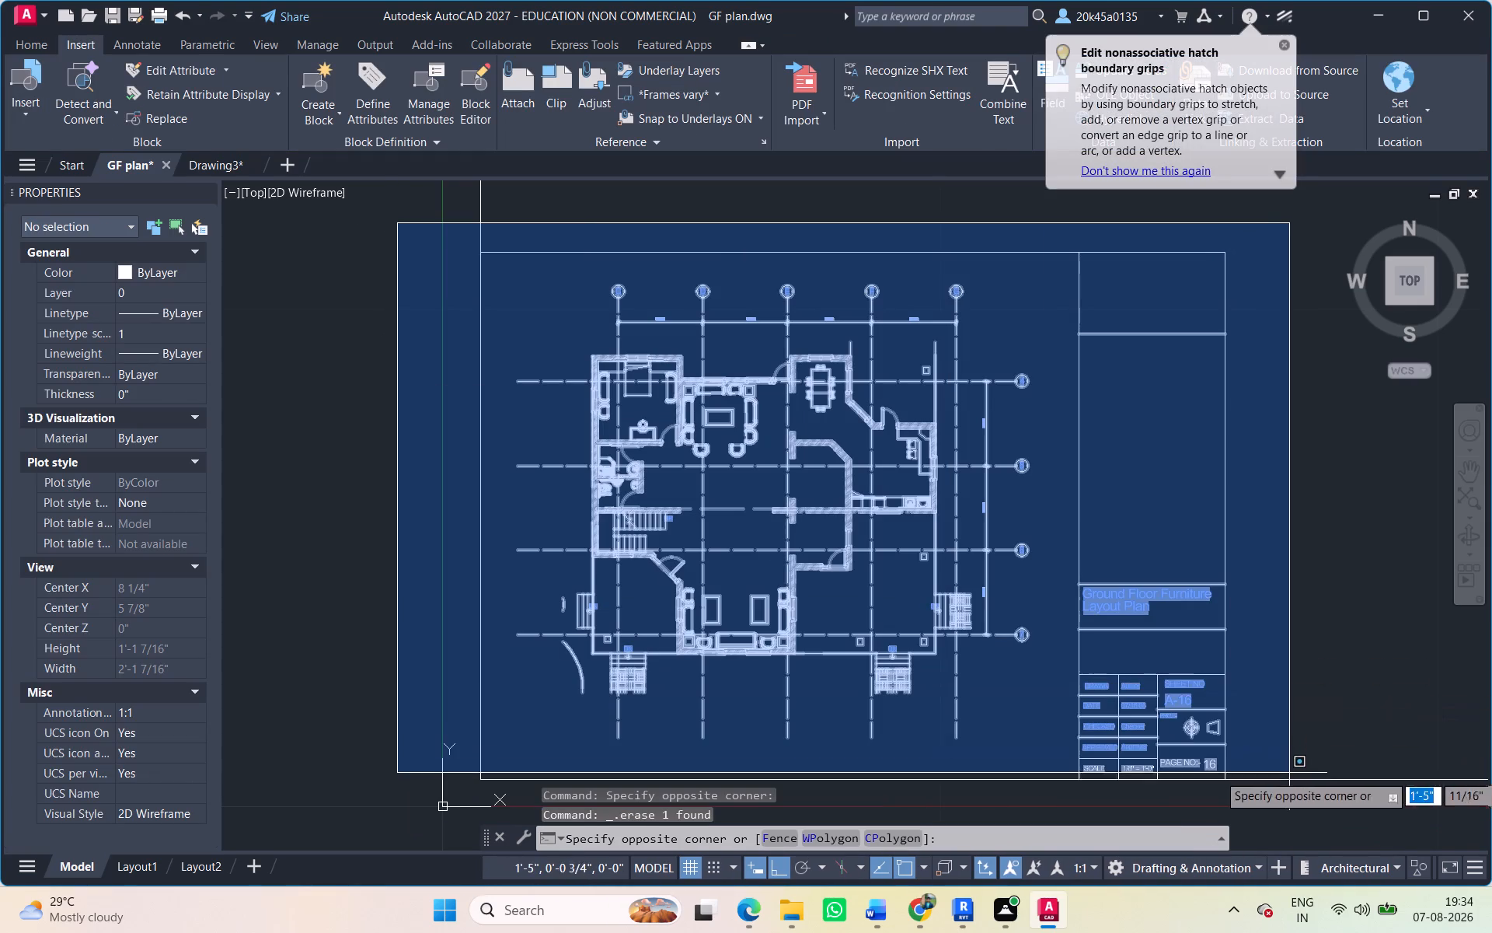
left_click(1285, 790)
type("m")
key("space")
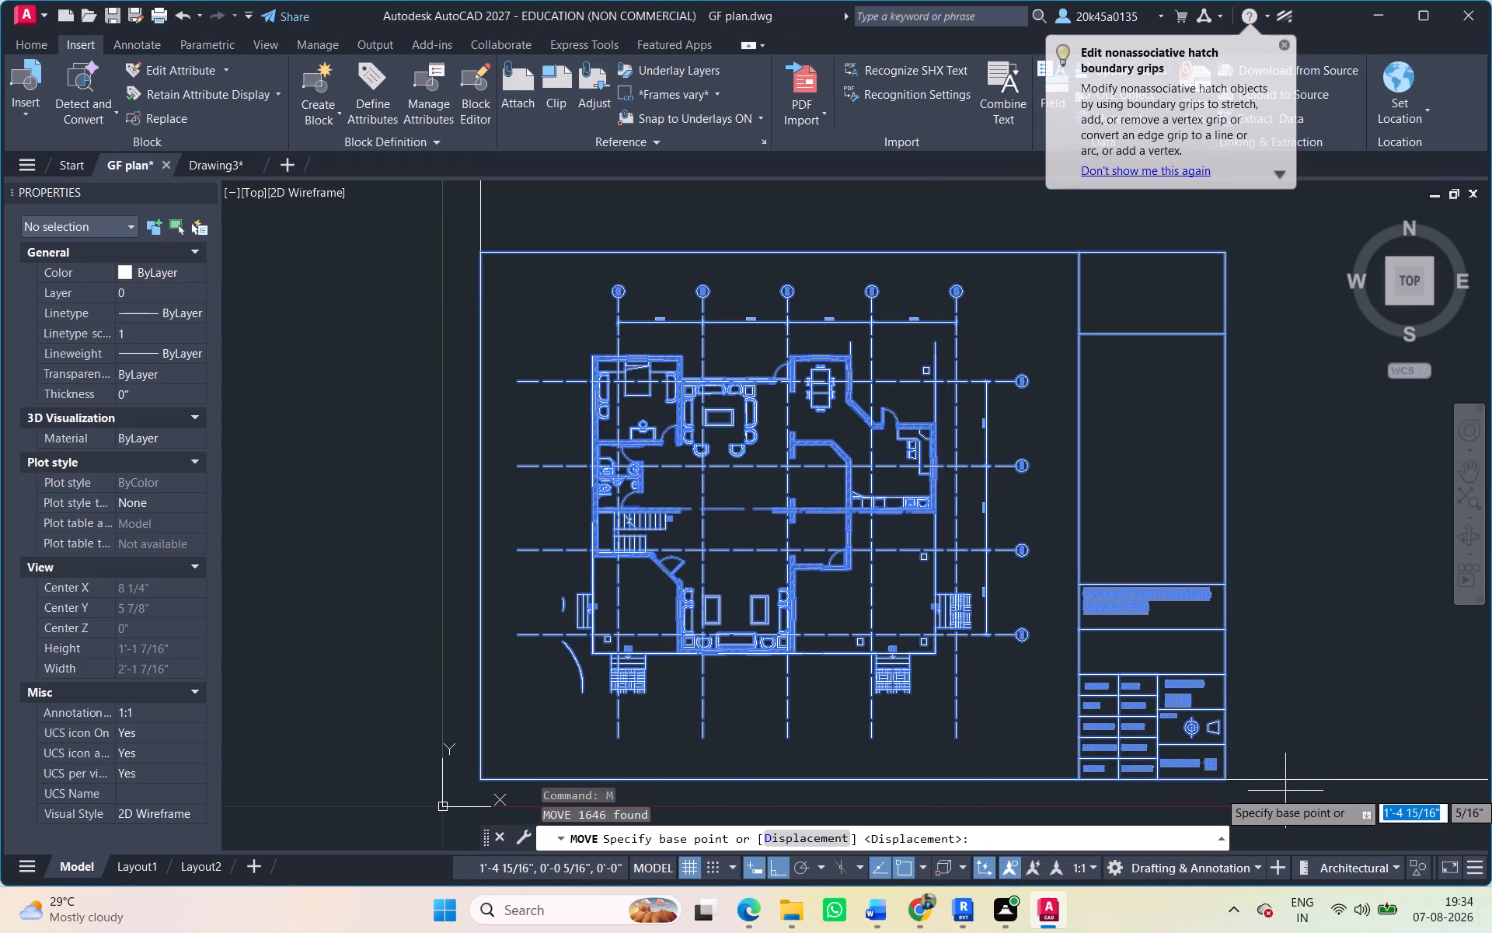
left_click(507, 598)
scroll(680, 618, "down", 8)
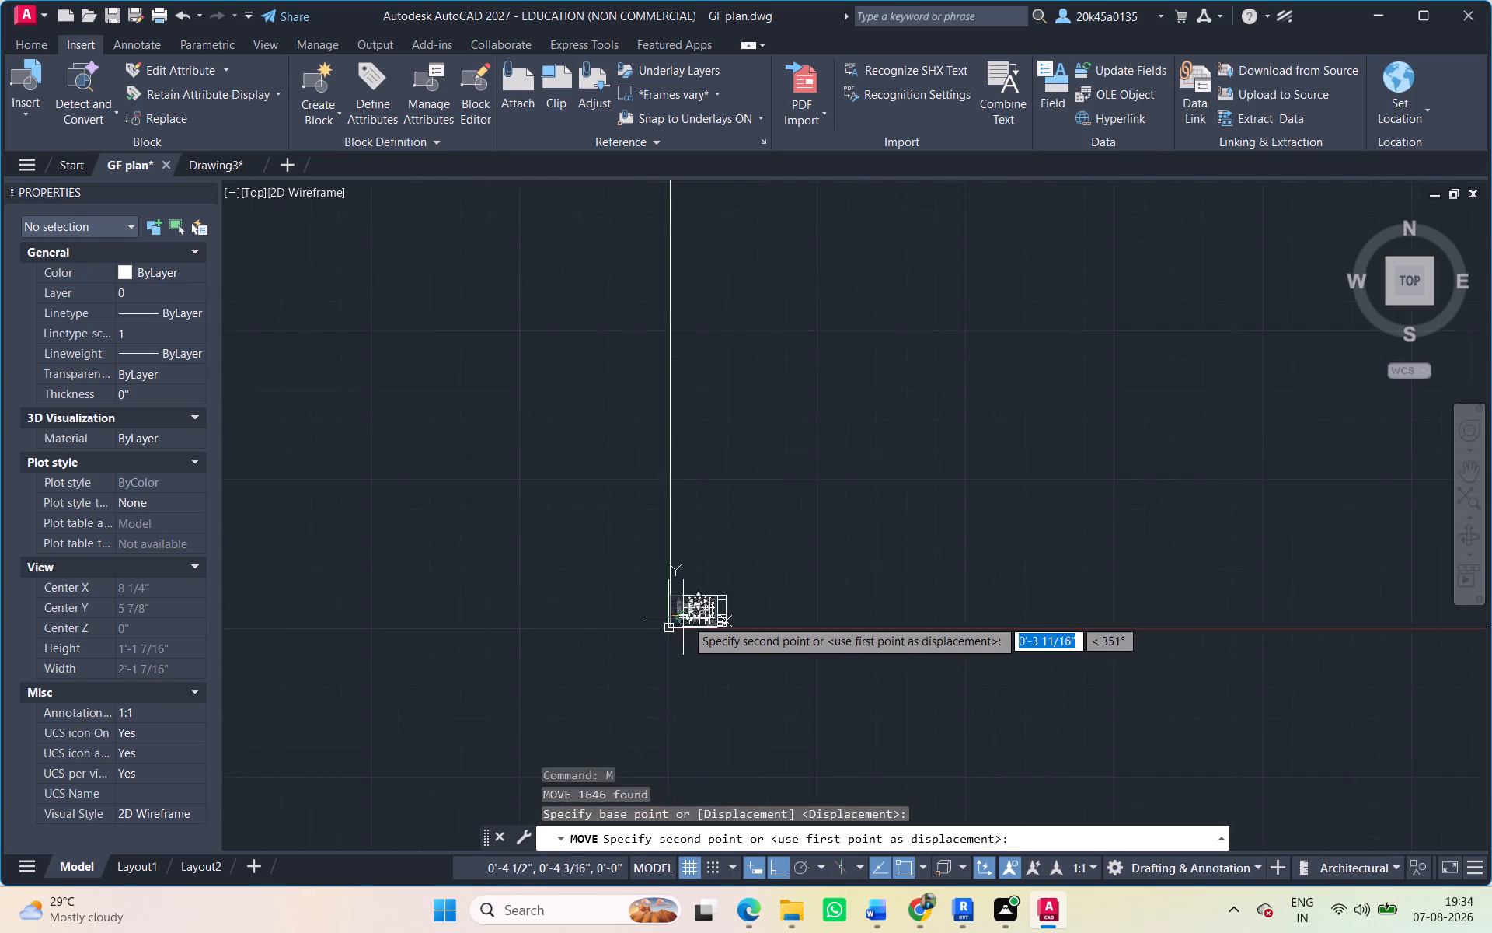
middle_click_drag(685, 619, 0, 565)
scroll(919, 574, "down", 3)
middle_click_drag(924, 576, 0, 510)
scroll(1009, 519, "down", 2)
middle_click_drag(1036, 514, 340, 514)
scroll(1177, 534, "down", 2)
middle_click_drag(1177, 534, 135, 401)
middle_click_drag(892, 382, 0, 408)
middle_click_drag(888, 422, 0, 441)
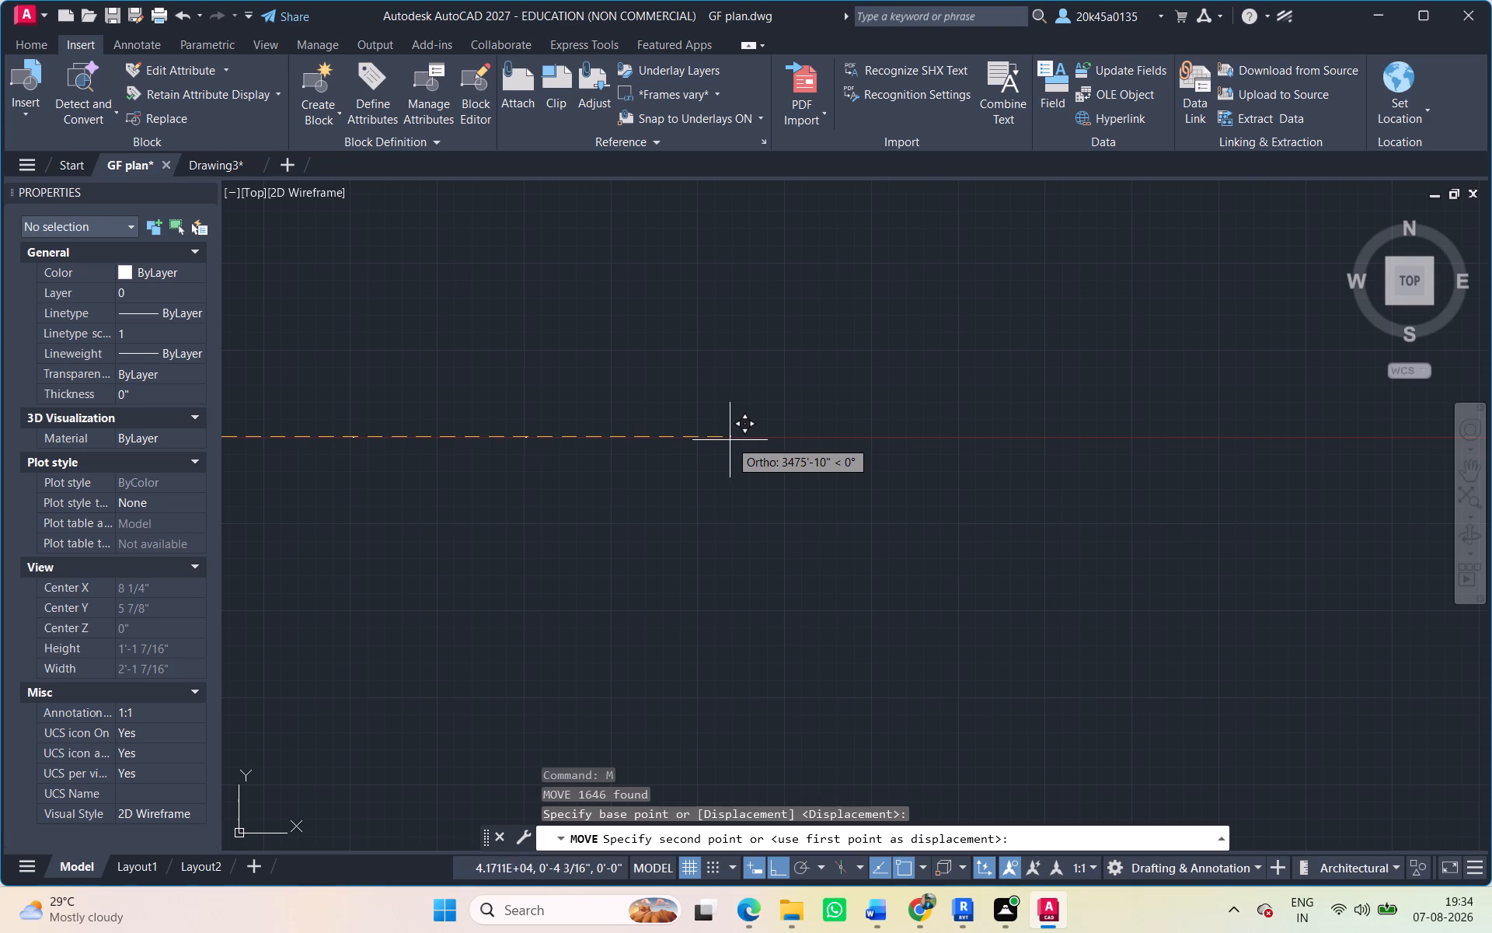
scroll(727, 440, "up", 1)
scroll(727, 440, "down", 1)
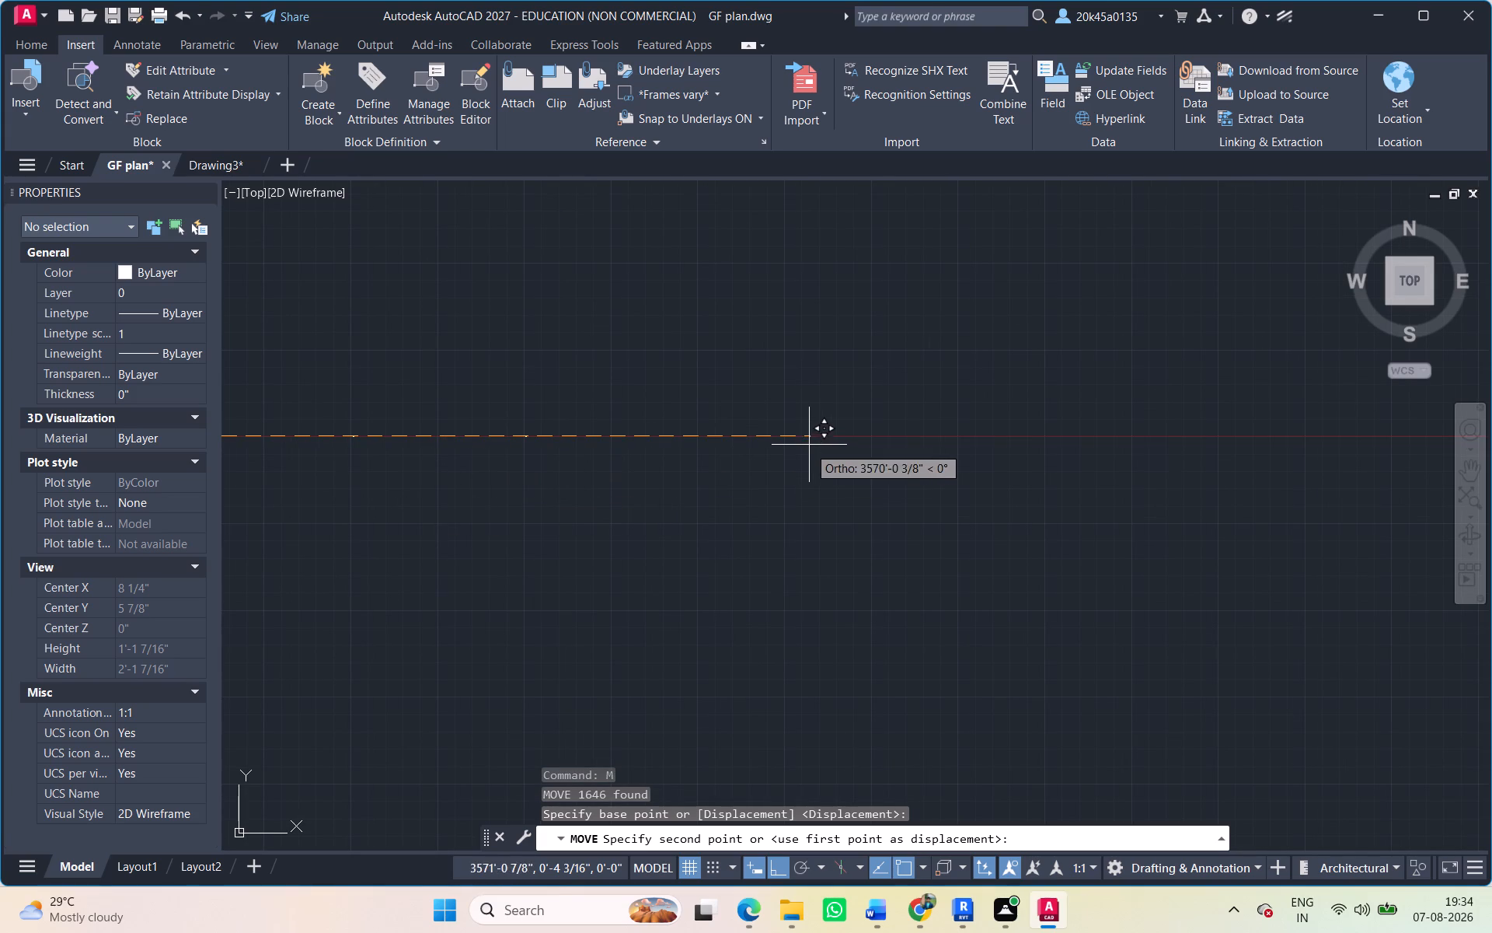
left_click(819, 434)
Import page 17, the first floor furniture layout plan, from PROJECT_1 FARM HOUSE_Civil.pdf at scale 1 as a block.
scroll(549, 511, "down", 1)
middle_click_drag(549, 511, 1368, 523)
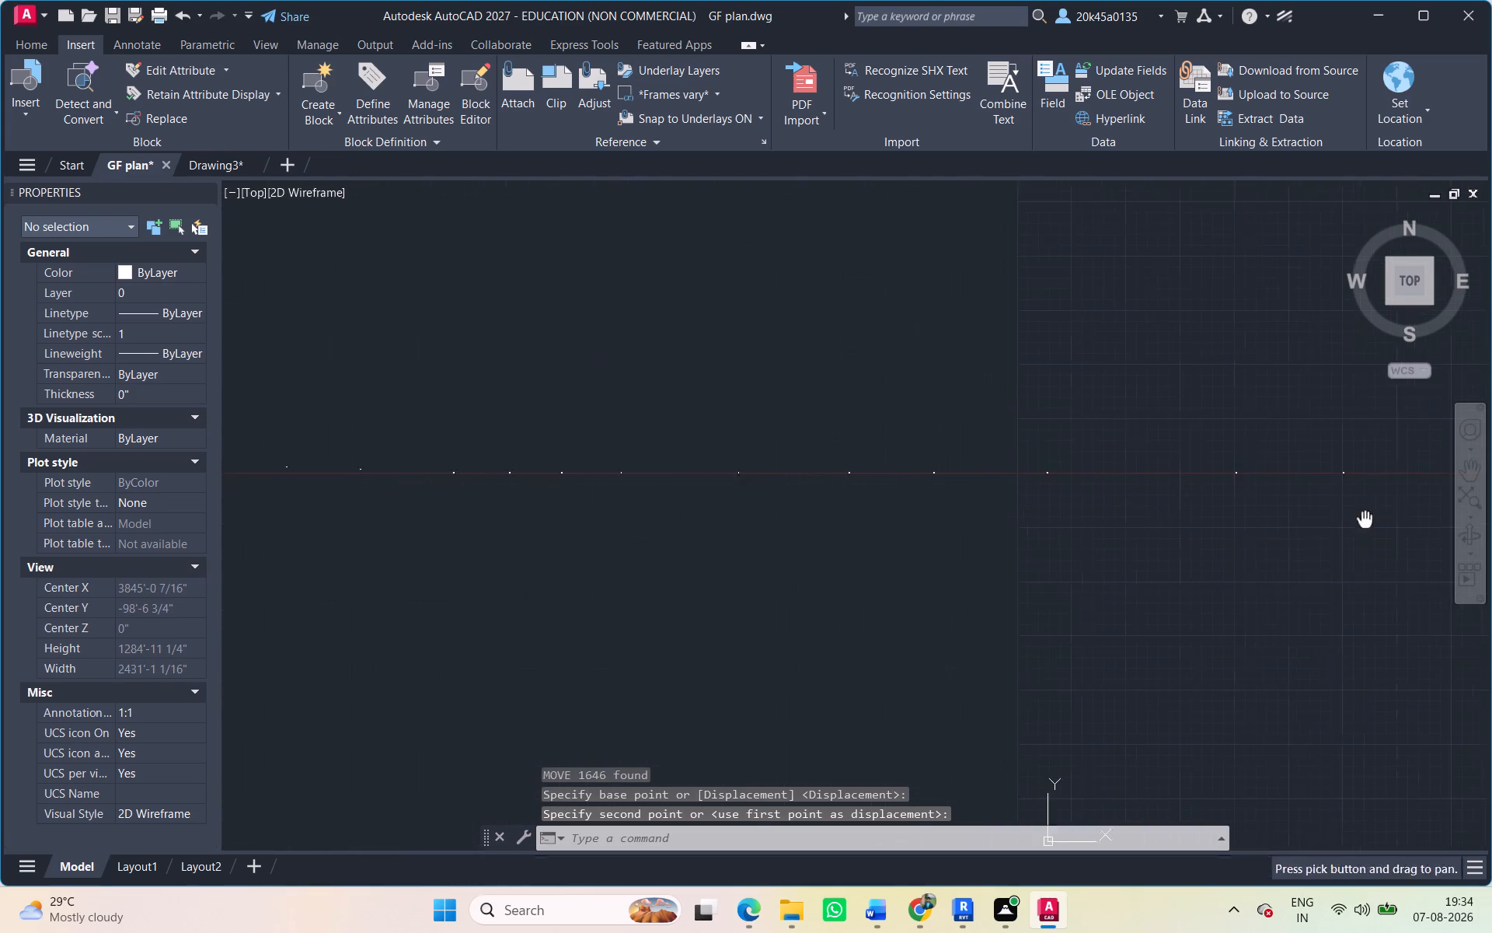
scroll(674, 543, "down", 3)
middle_click_drag(667, 547, 964, 522)
scroll(741, 500, "up", 3)
middle_click_drag(741, 500, 727, 597)
scroll(685, 593, "up", 2)
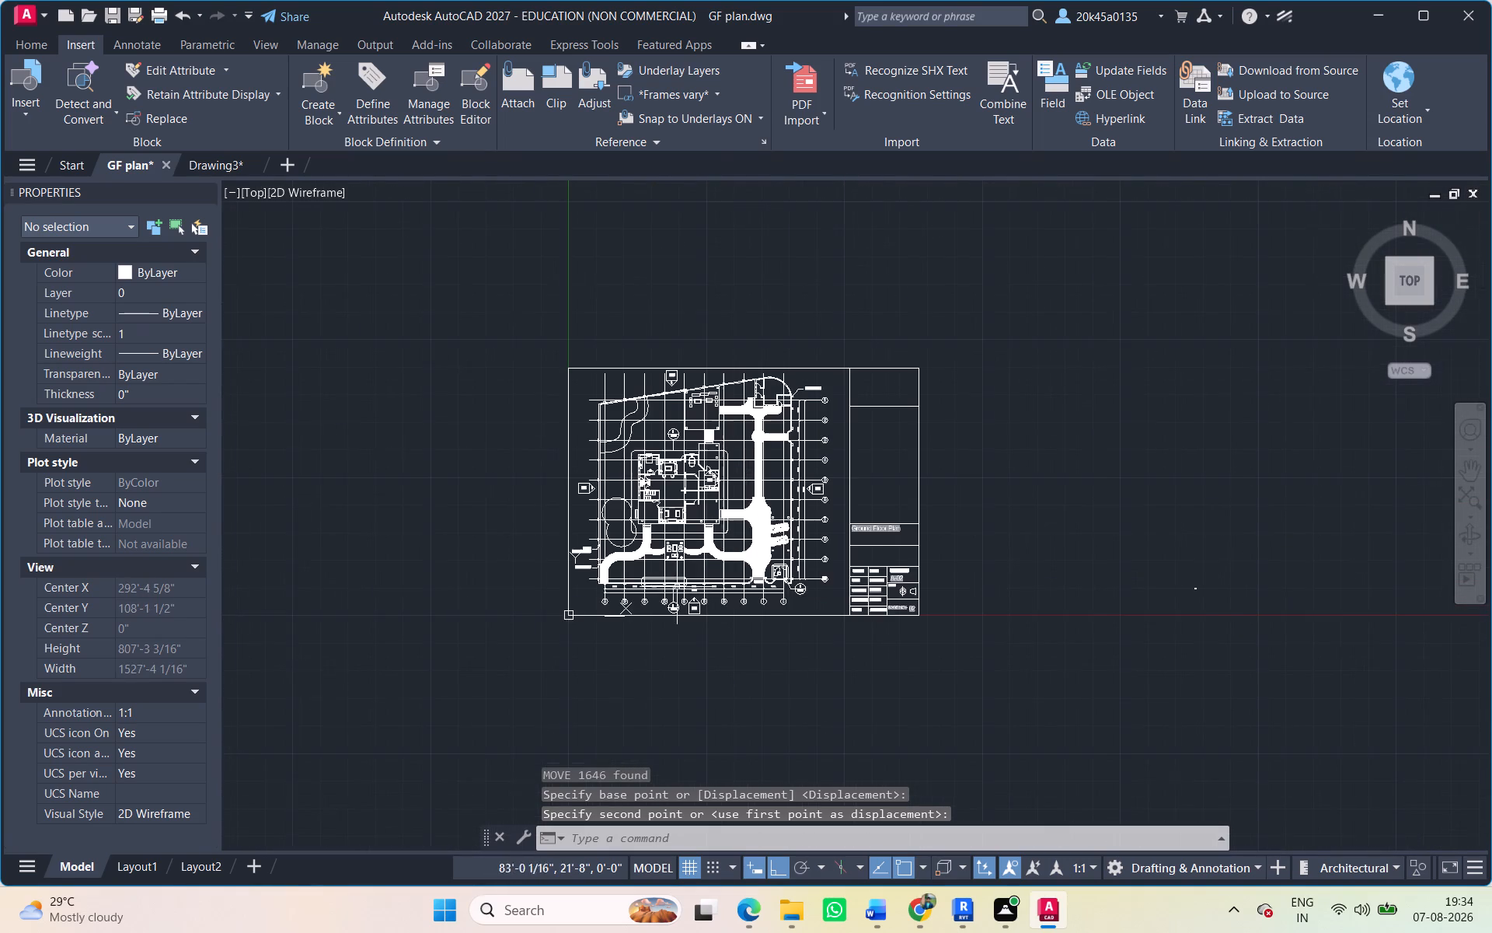
middle_click(677, 587)
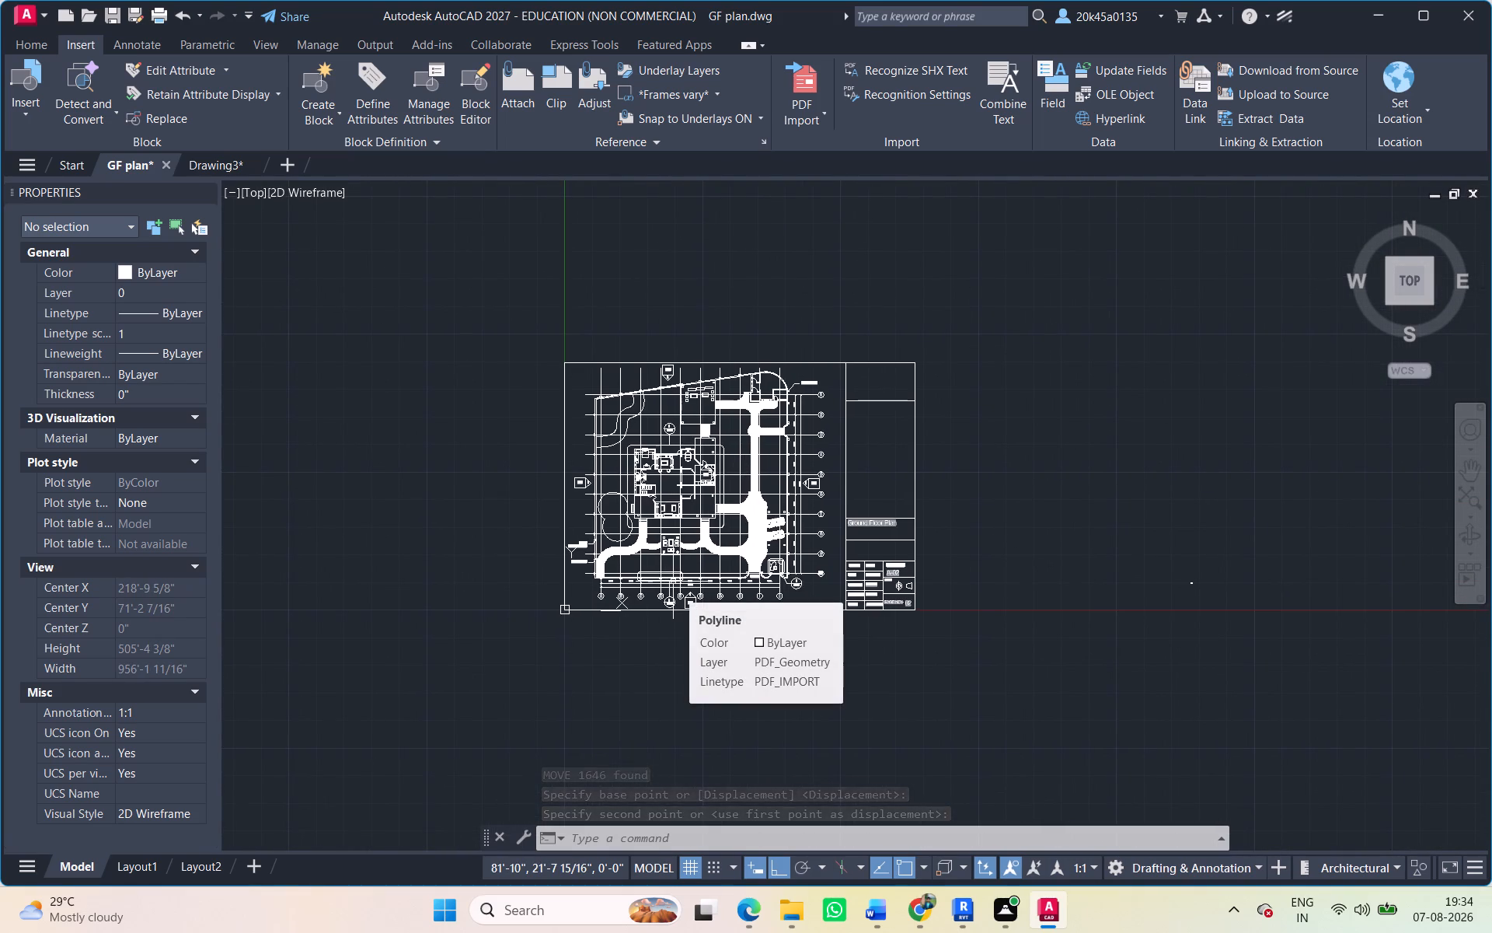
left_click(805, 121)
left_click(817, 144)
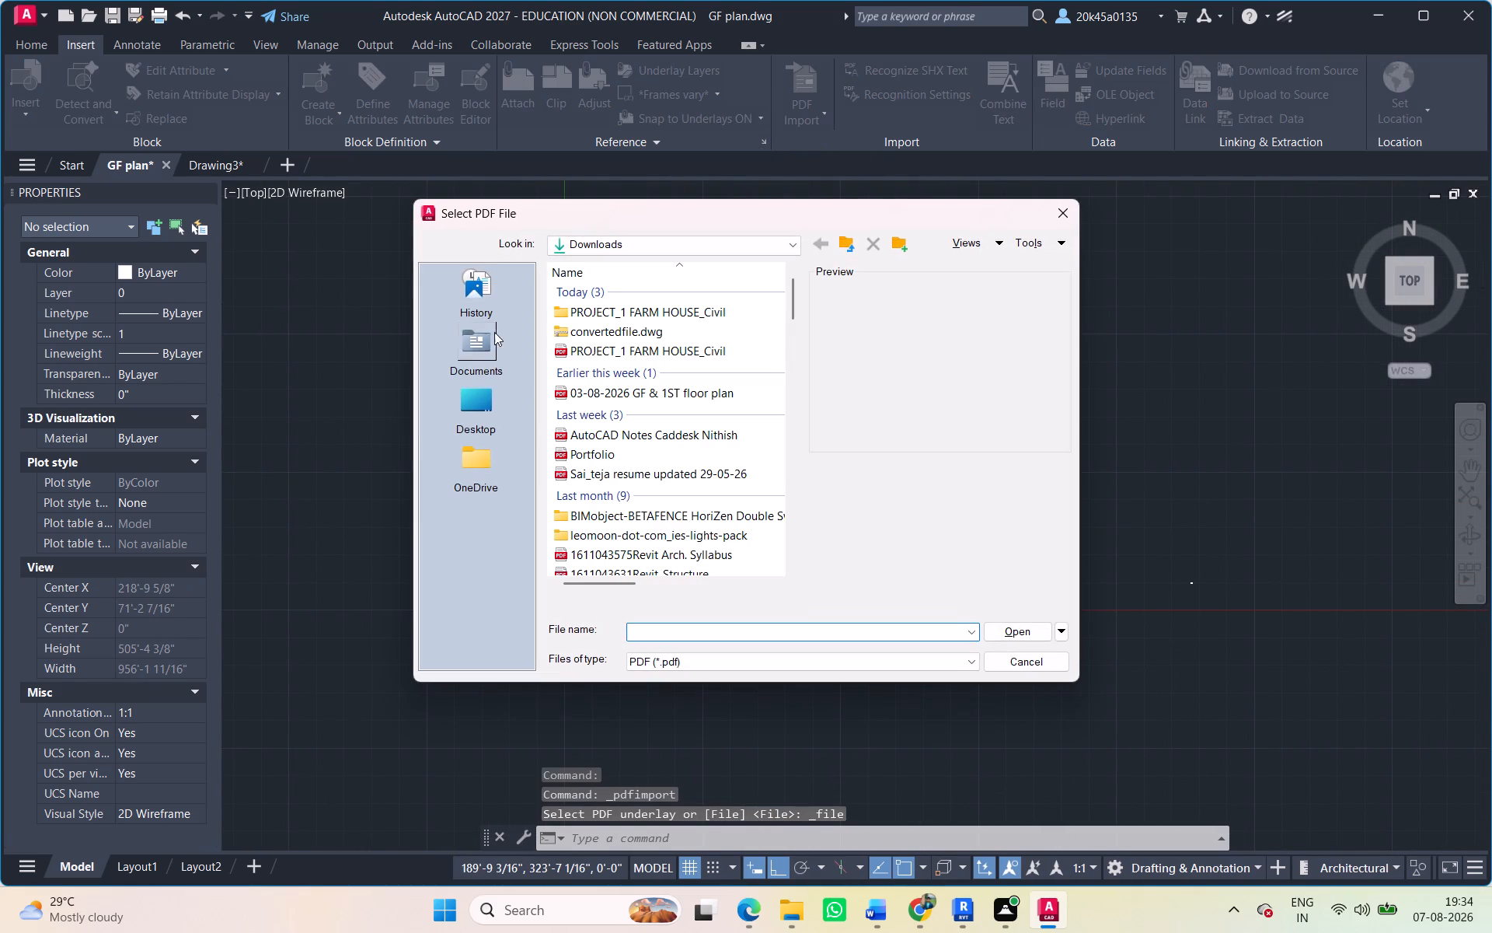
left_click(619, 358)
left_click(1026, 633)
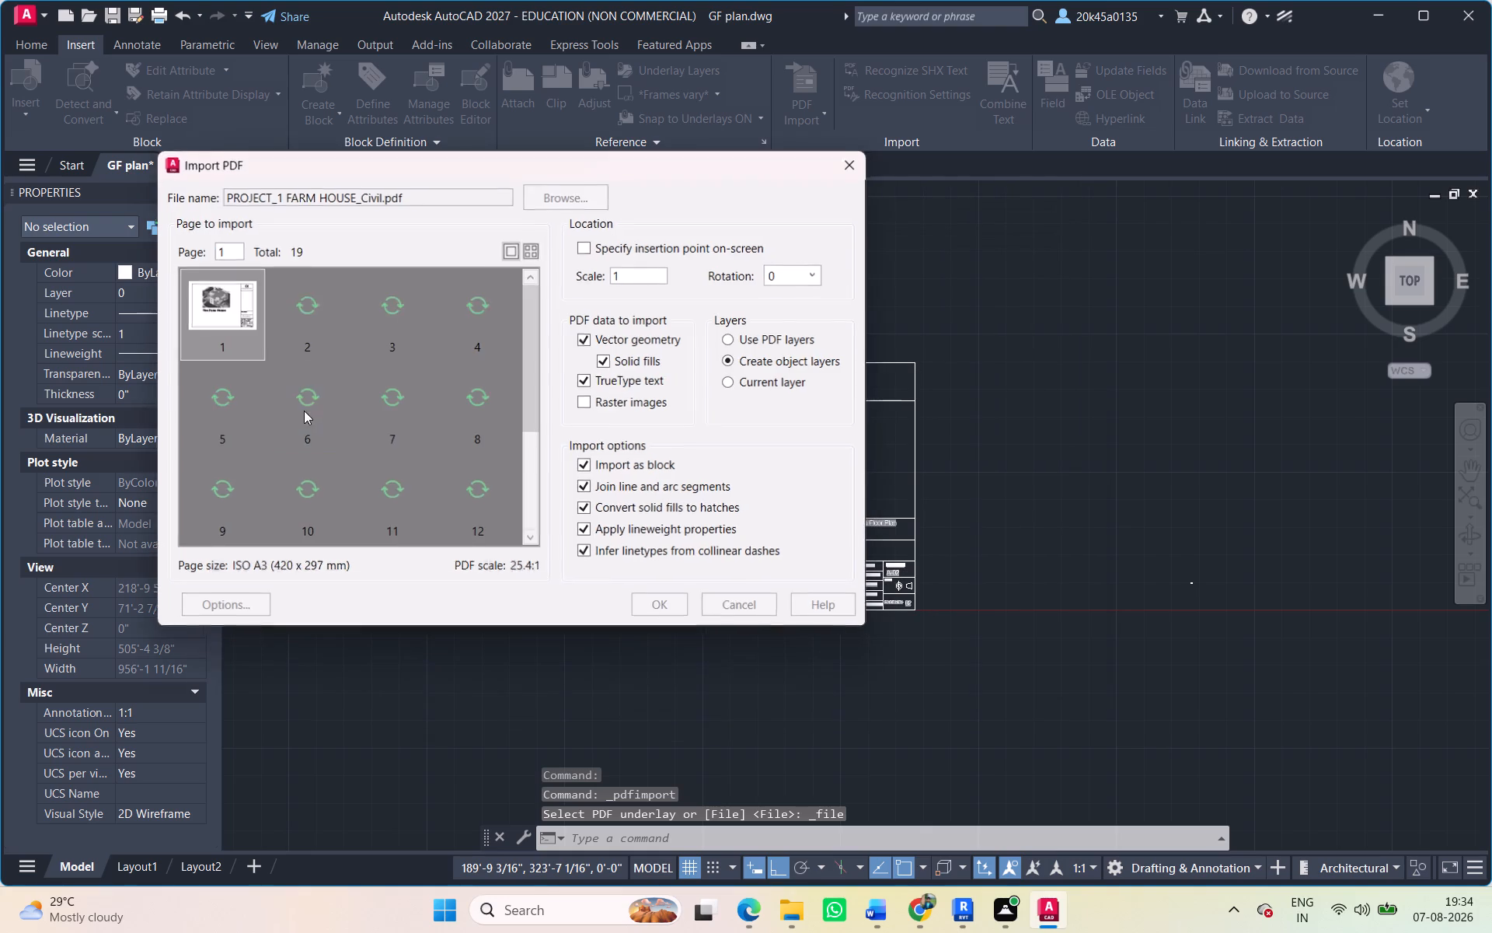
scroll(268, 461, "down", 2)
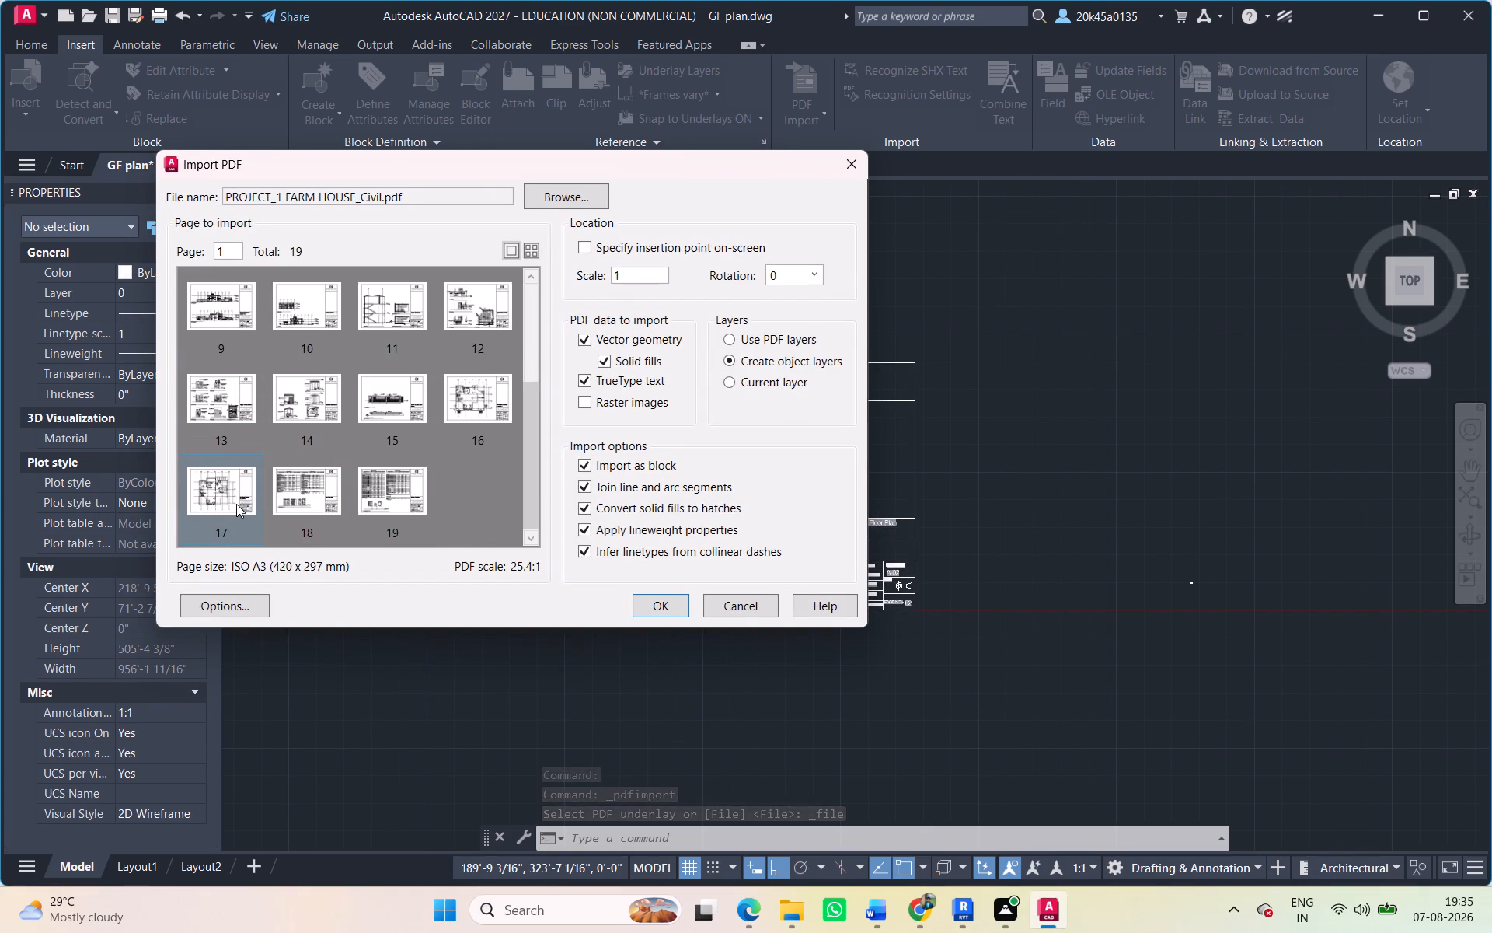
left_click(204, 479)
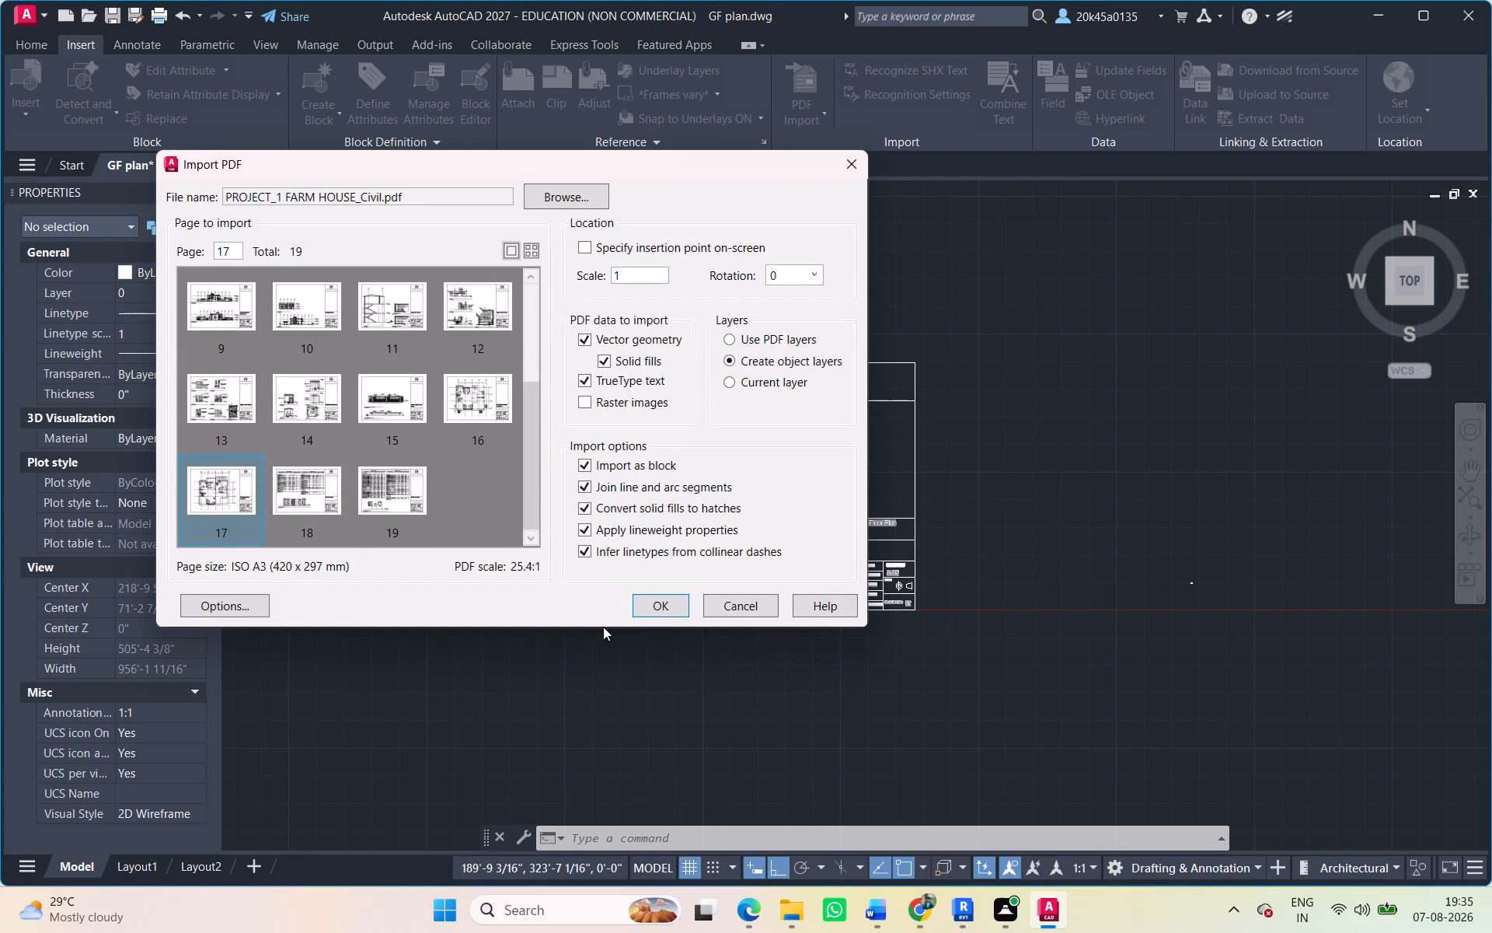
left_click(652, 602)
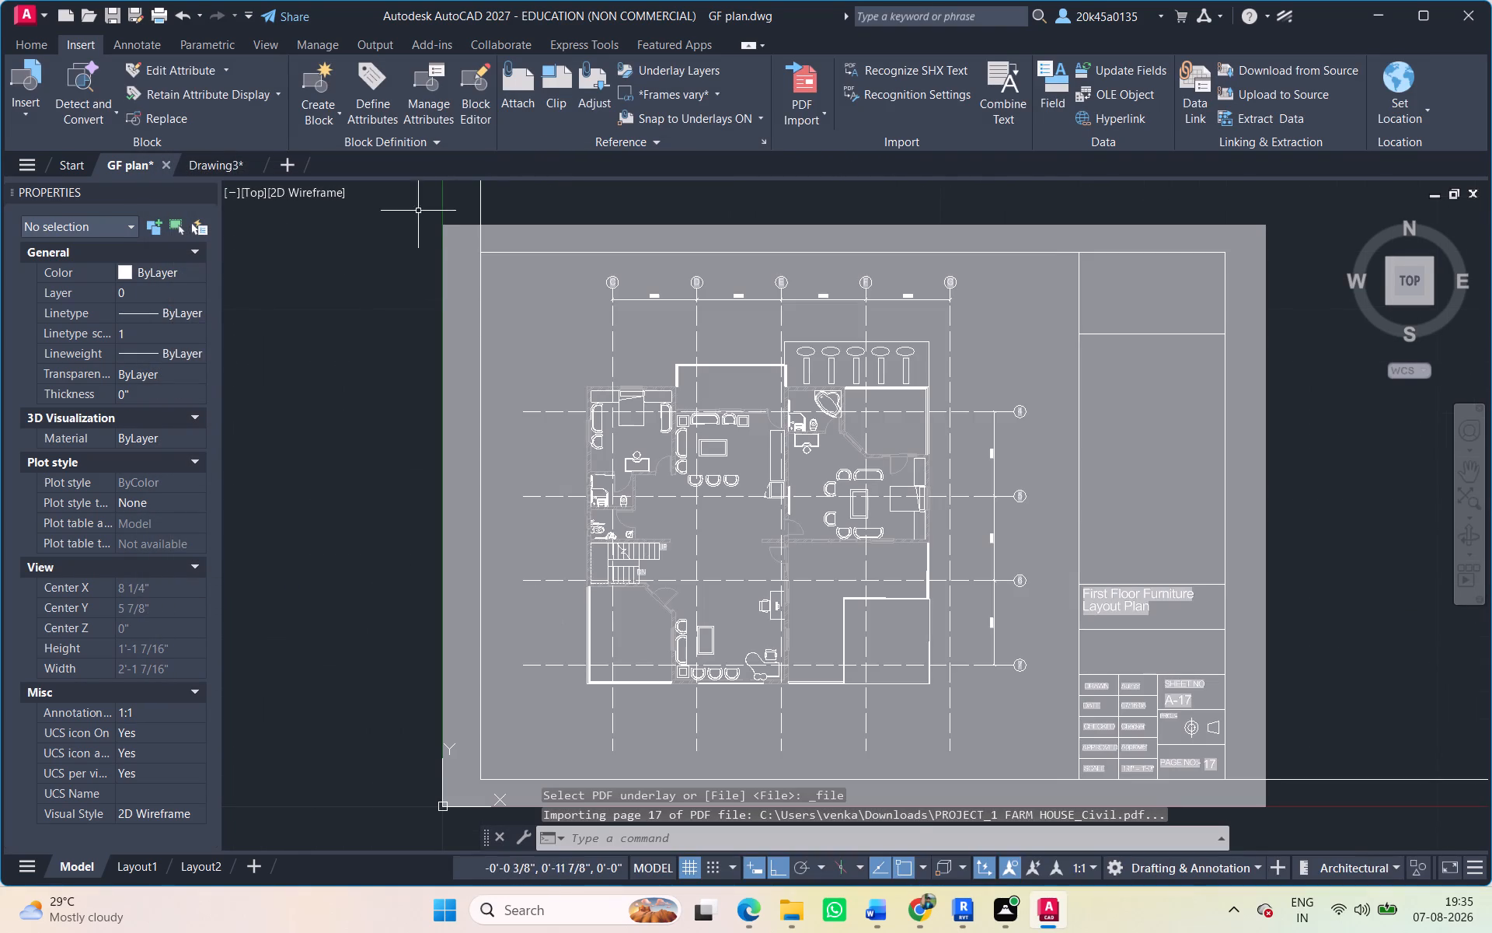
Explode the imported page 17 block of the first floor furniture layout into separate objects.
left_click(406, 193)
left_click(1364, 826)
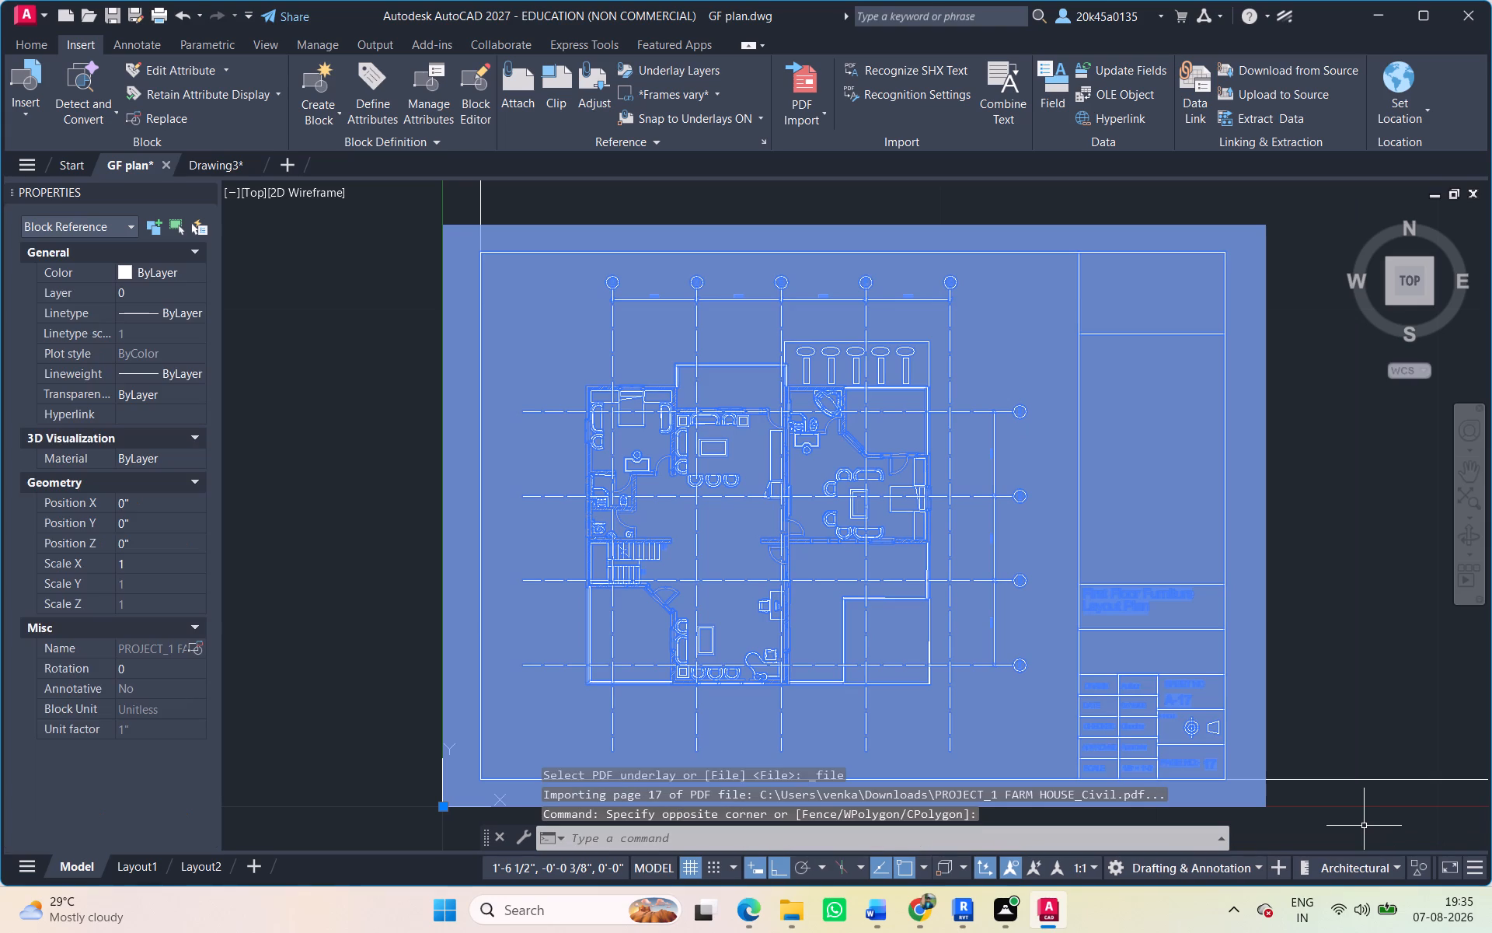
type("x")
key("space")
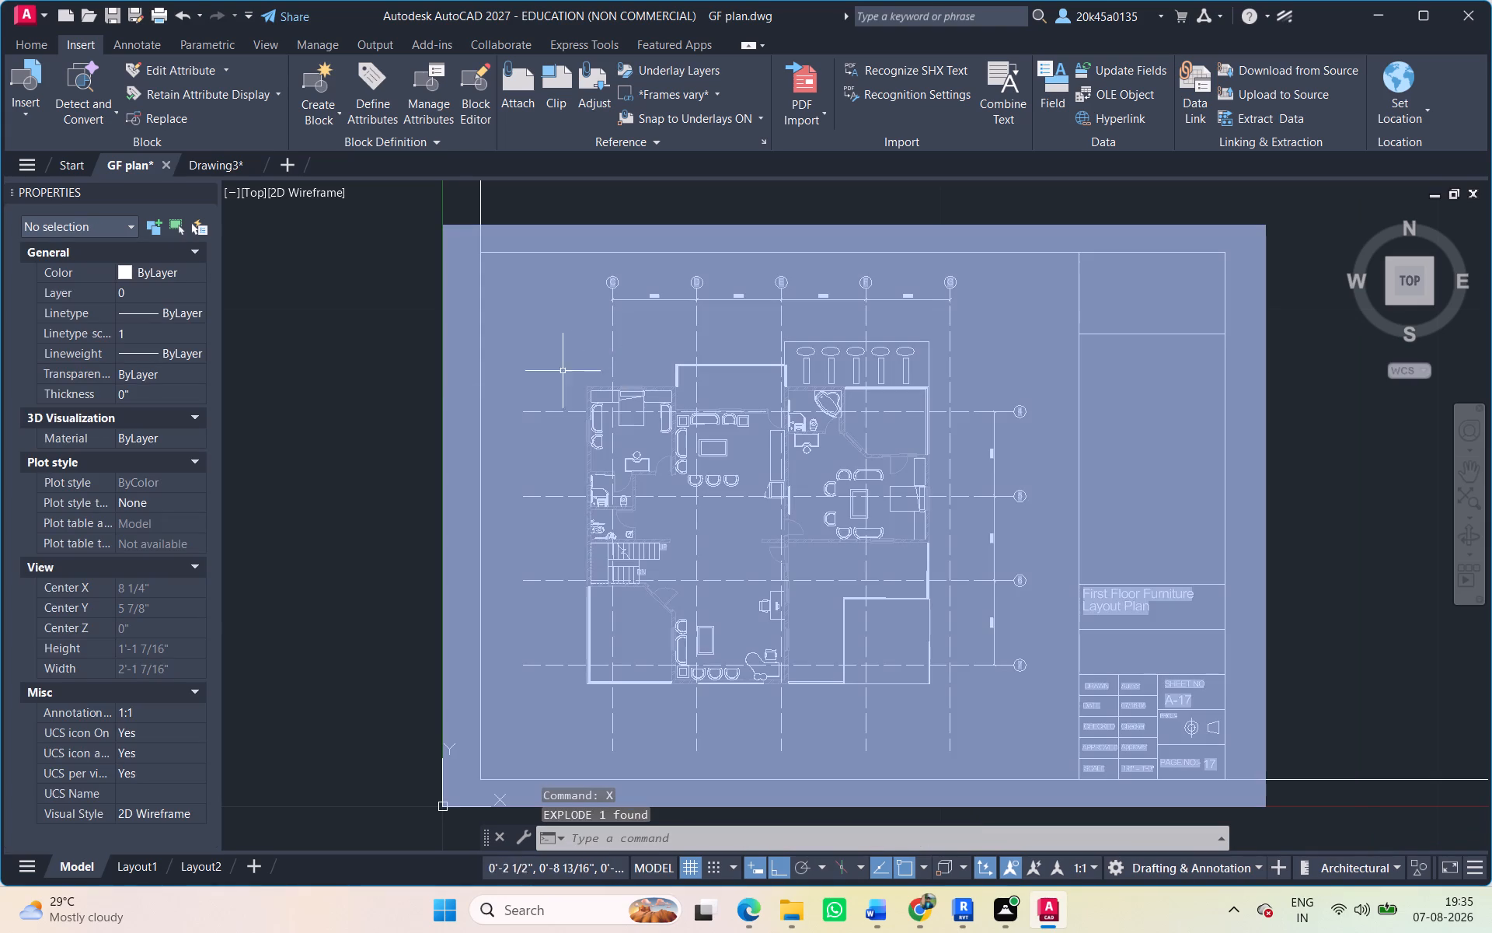
Erase the solid background fill behind the exploded page 17 sheet.
left_click(452, 398)
key("Delete")
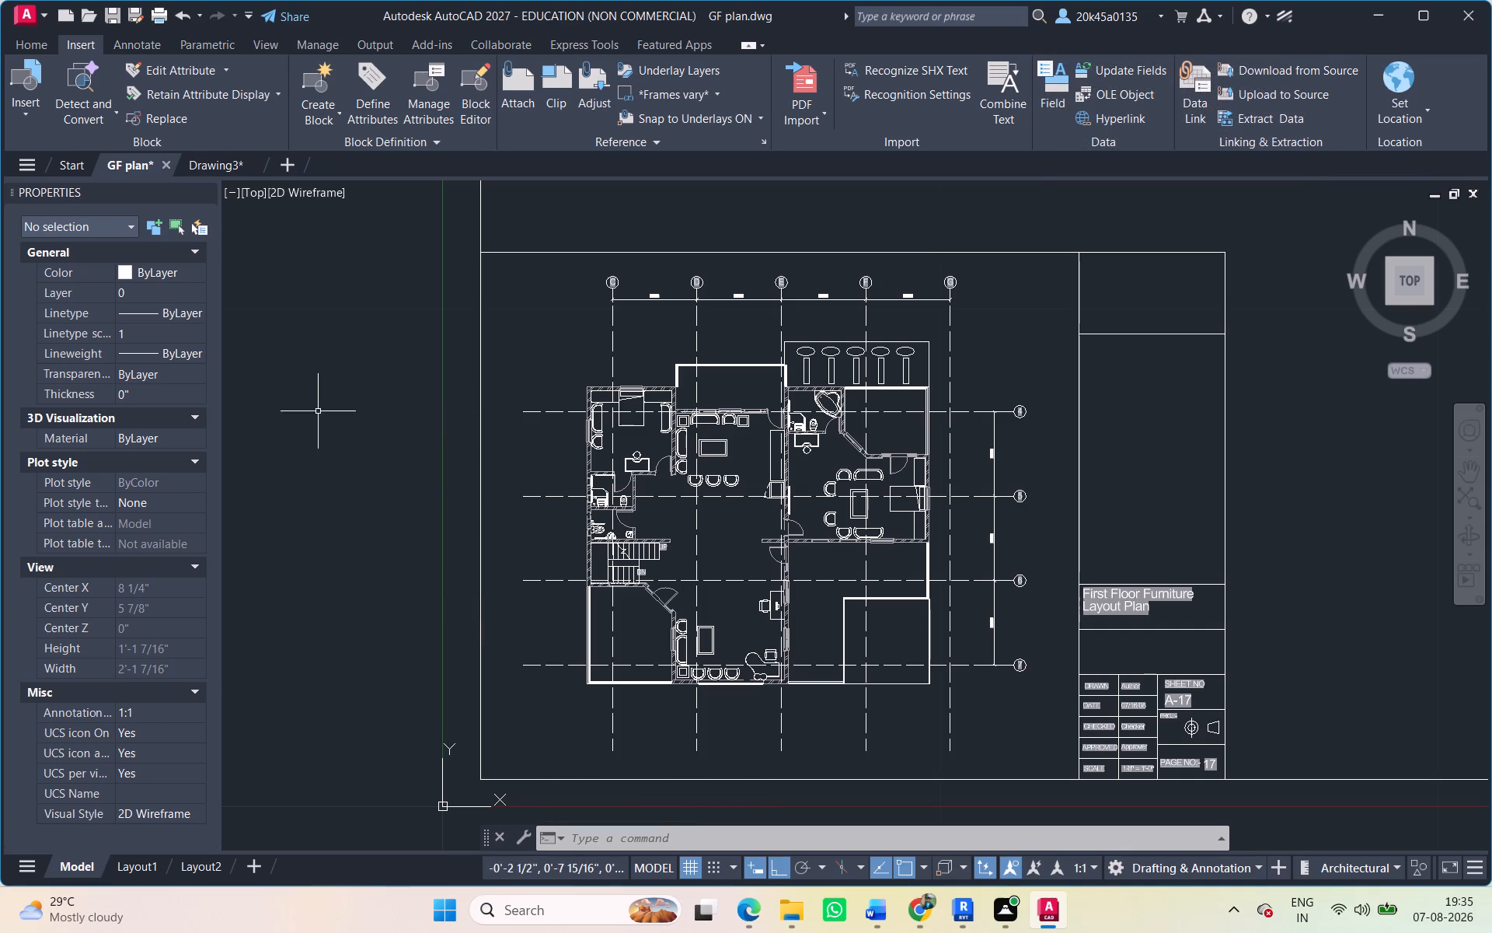
Move all objects of the page 17 furniture layout sheet due east, into empty space beyond the second page 16 sheet.
left_click(433, 221)
left_click(1310, 782)
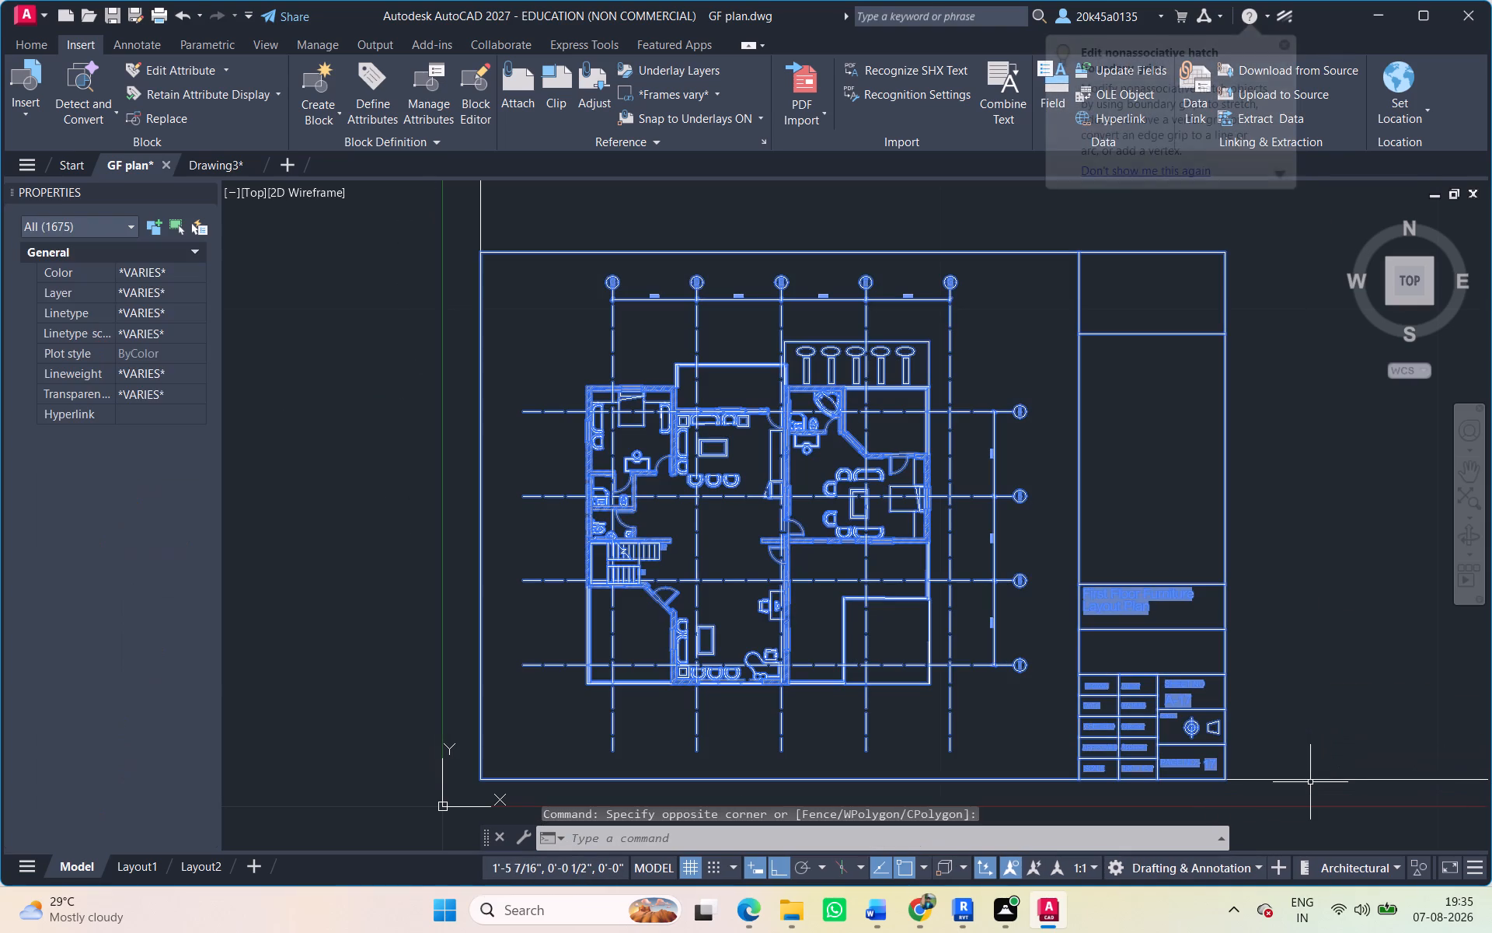
type("m")
key("space")
left_click(728, 543)
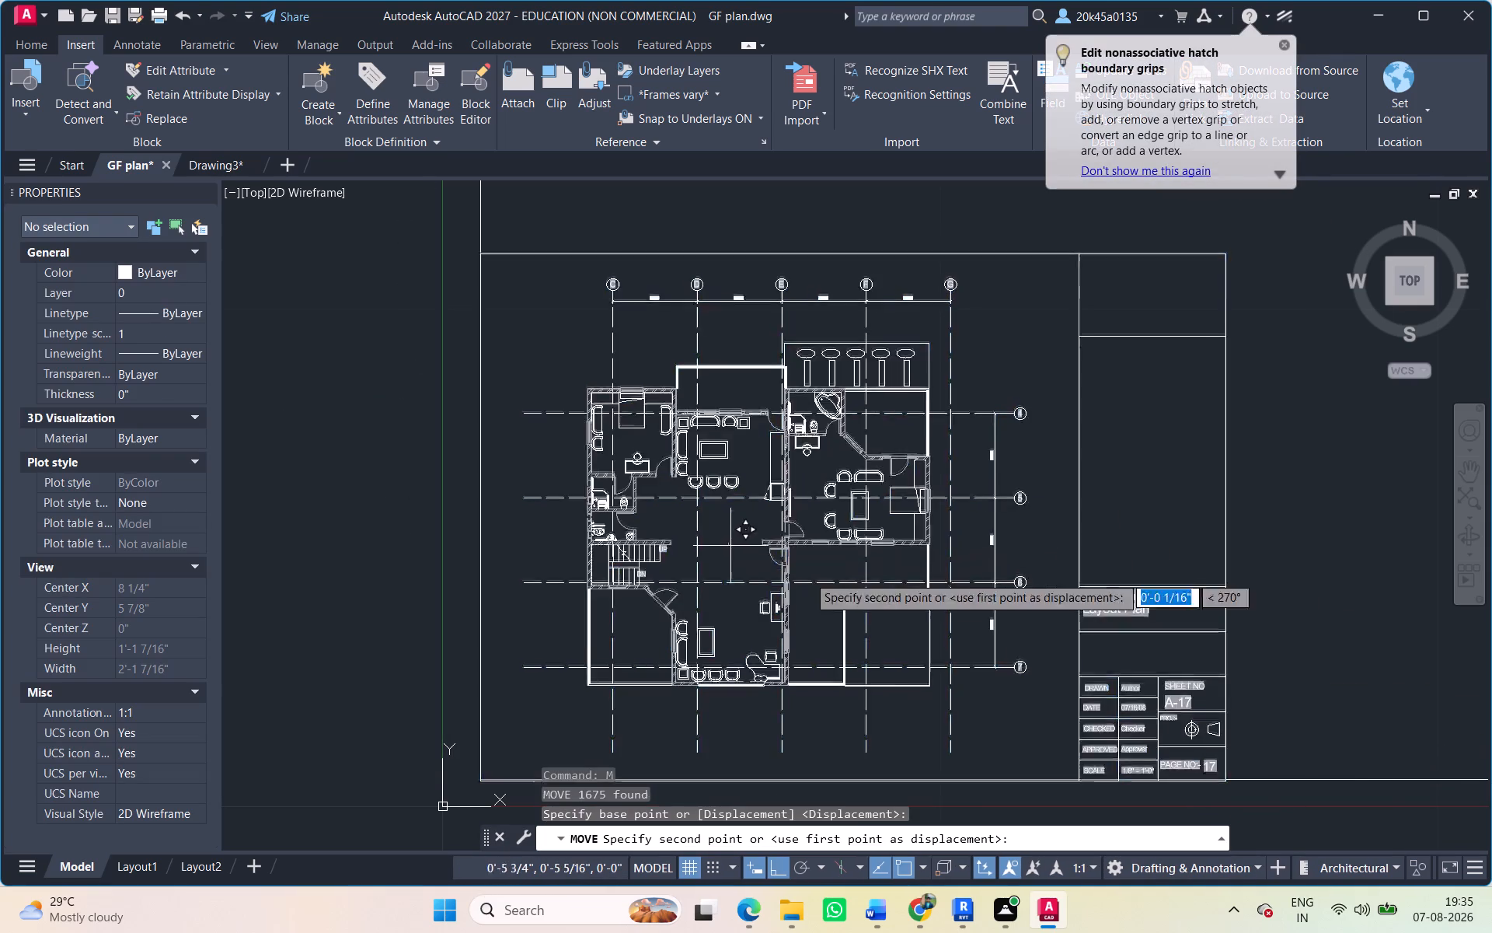
scroll(894, 587, "down", 10)
middle_click_drag(877, 584, 0, 527)
scroll(1409, 611, "down", 4)
middle_click_drag(529, 589, 201, 585)
middle_click_drag(922, 584, 264, 585)
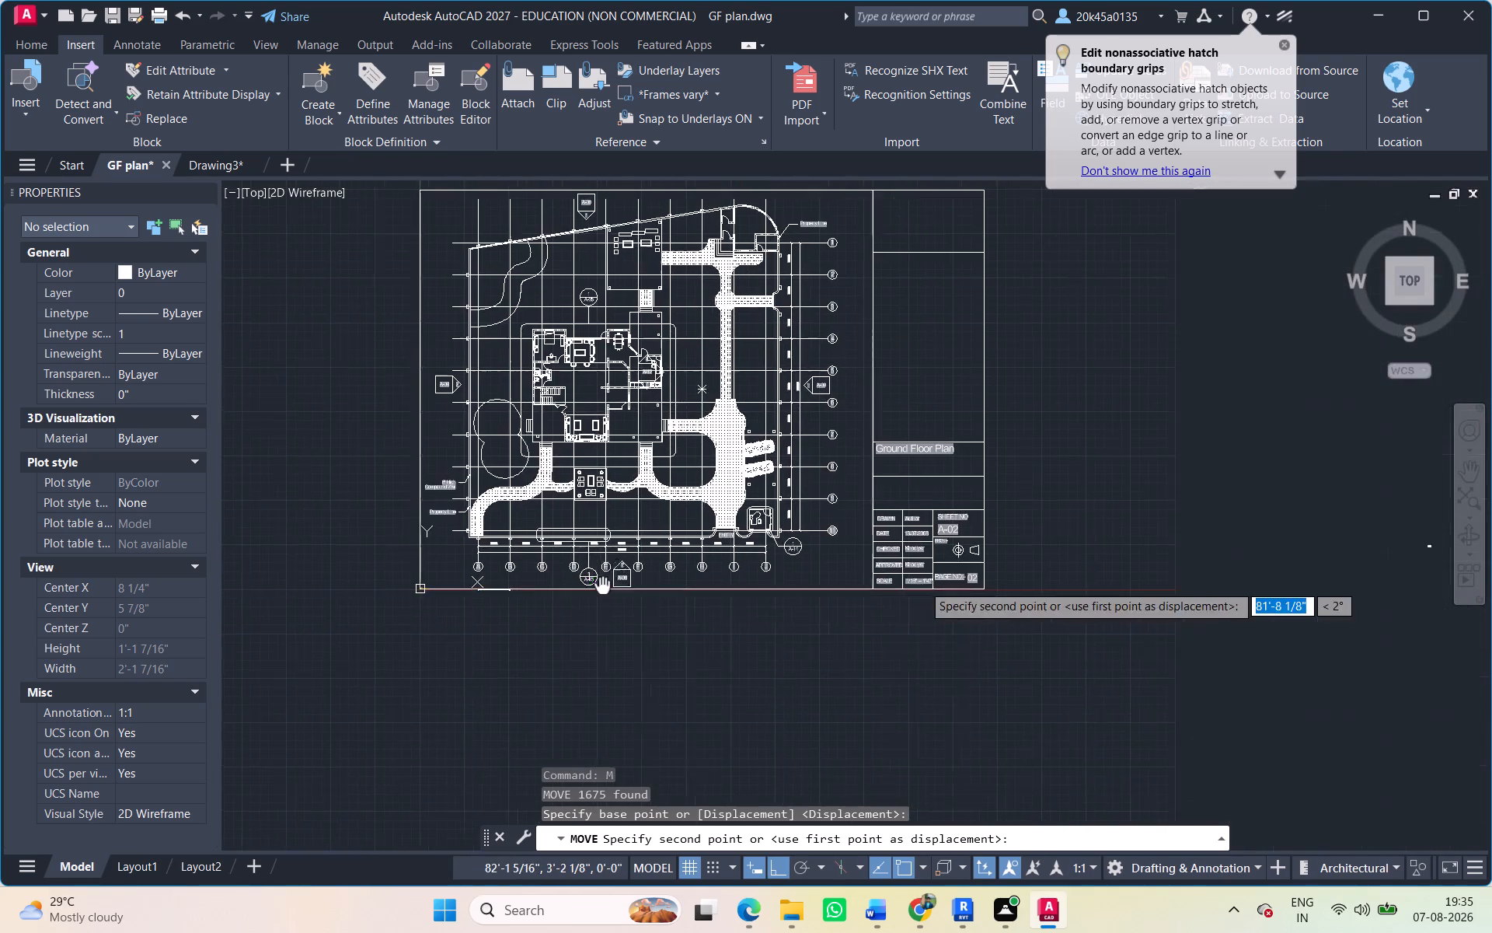
middle_click_drag(264, 585, 263, 585)
scroll(1117, 585, "down", 4)
middle_click_drag(1117, 585, 141, 502)
middle_click_drag(950, 505, 541, 578)
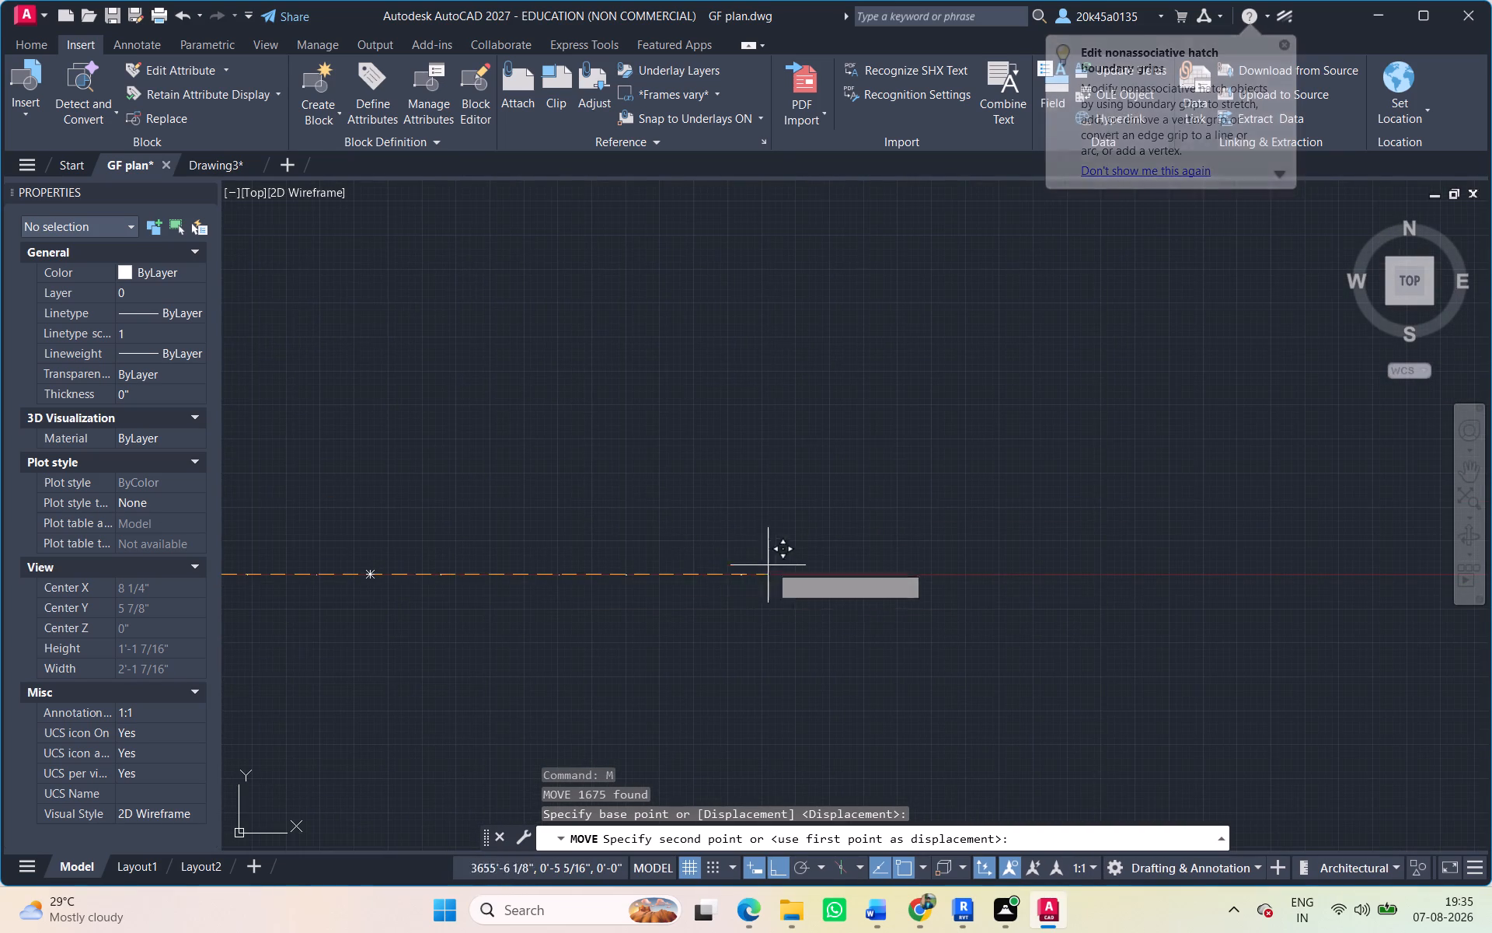
scroll(798, 572, "up", 4)
left_click(824, 575)
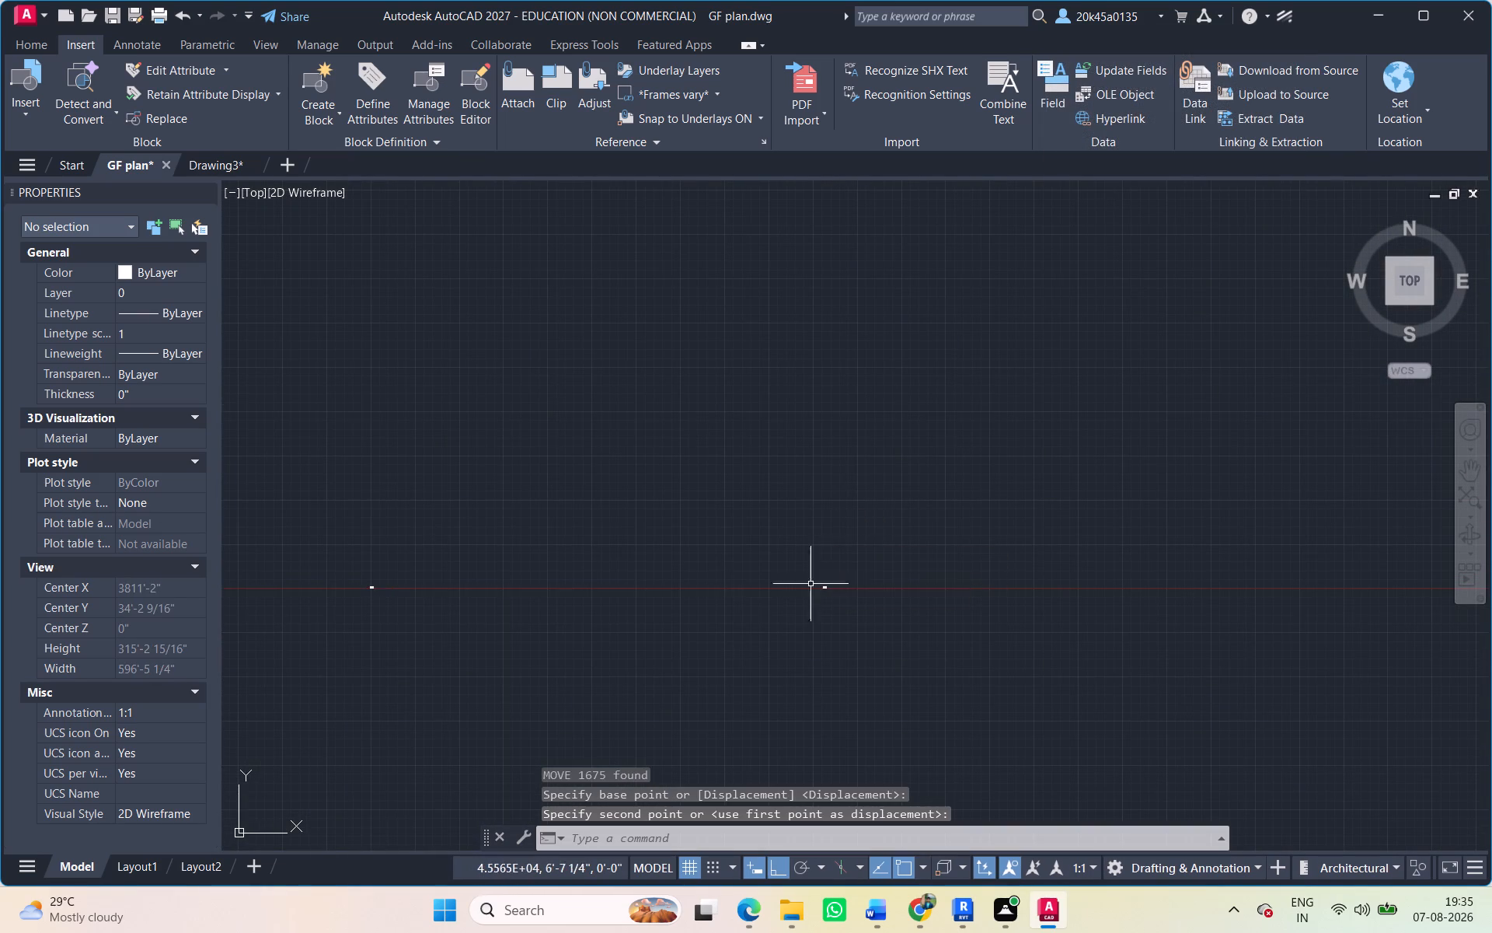
Import page 18 from PROJECT_1 FARM HOUSE_Civil.pdf at scale 1 as a block.
scroll(618, 628, "down", 3)
middle_click_drag(617, 629, 1327, 589)
scroll(1006, 611, "down", 2)
middle_click_drag(994, 617, 1311, 578)
scroll(699, 539, "up", 2)
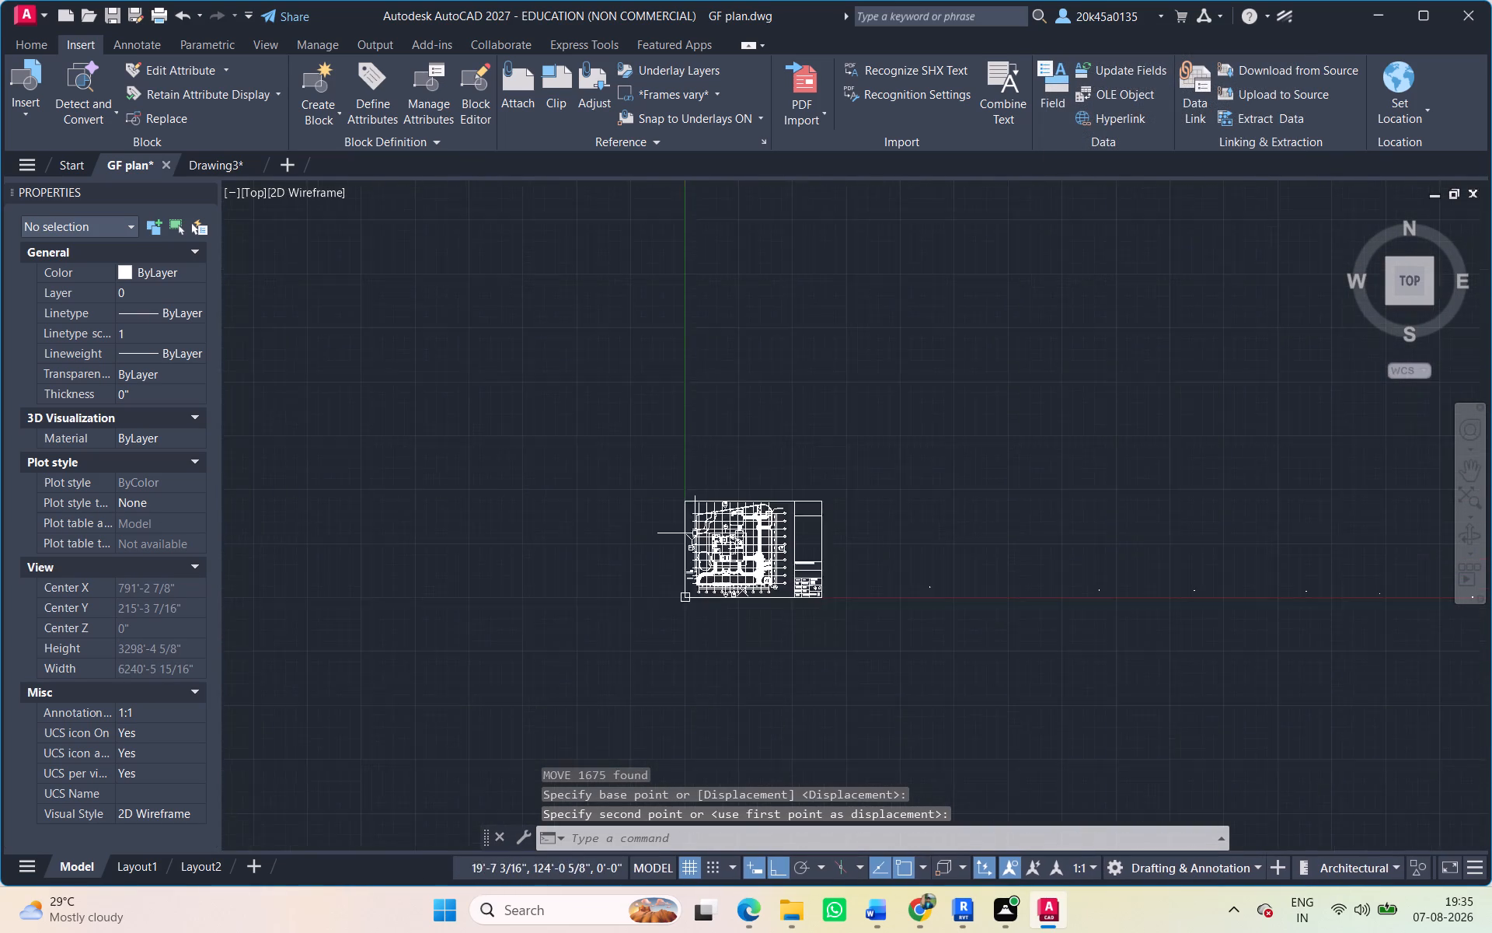
scroll(695, 533, "up", 1)
left_click(812, 127)
left_click(824, 158)
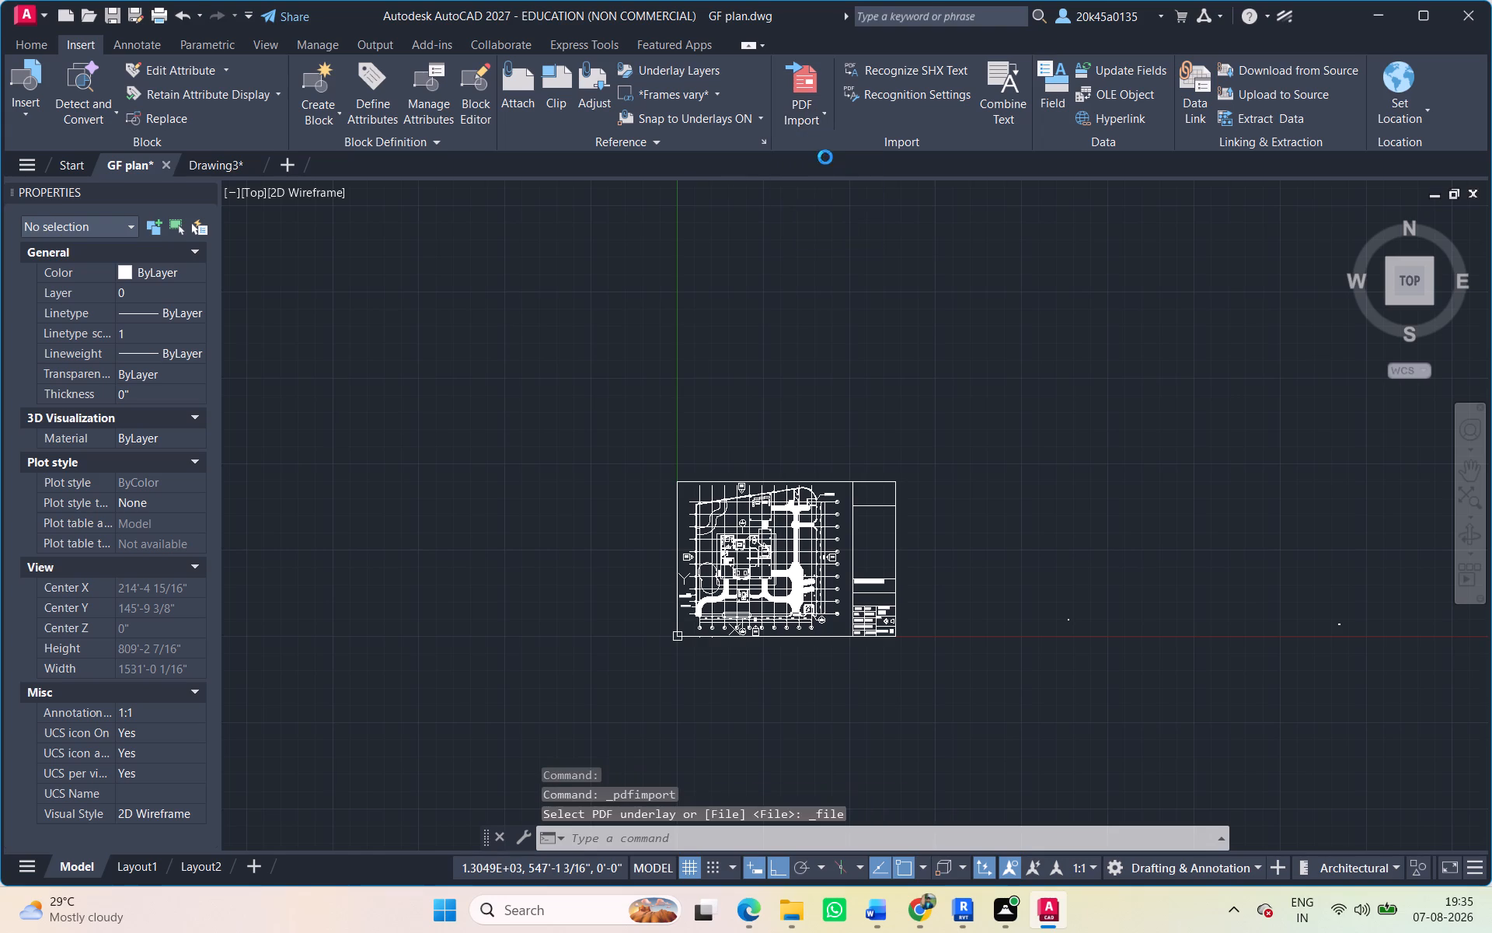
left_click(647, 351)
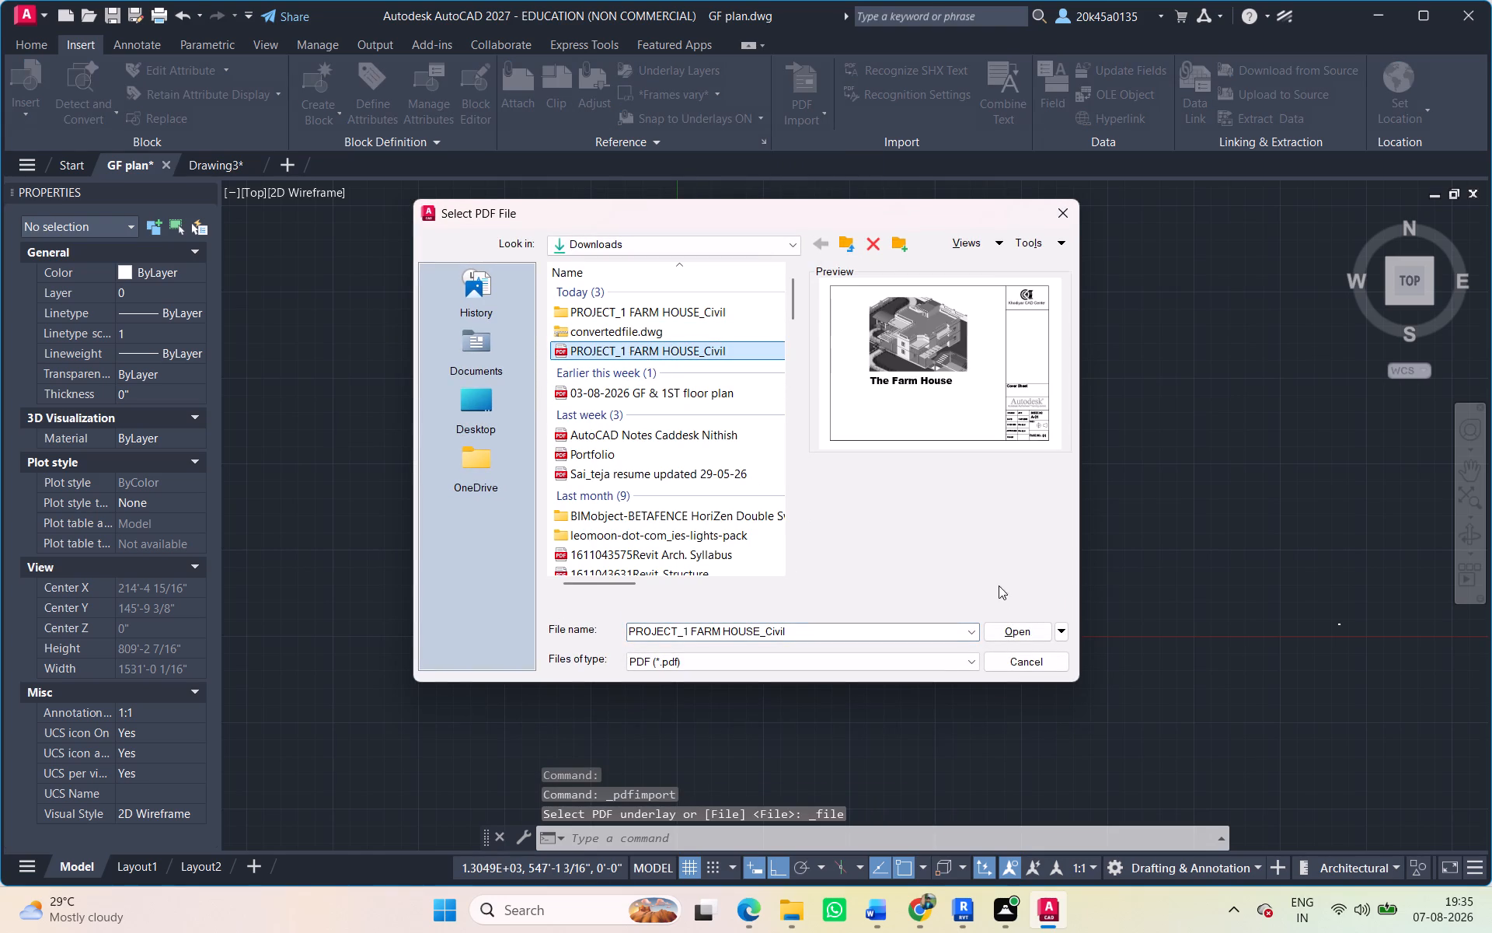
left_click(1013, 627)
scroll(632, 522, "down", 13)
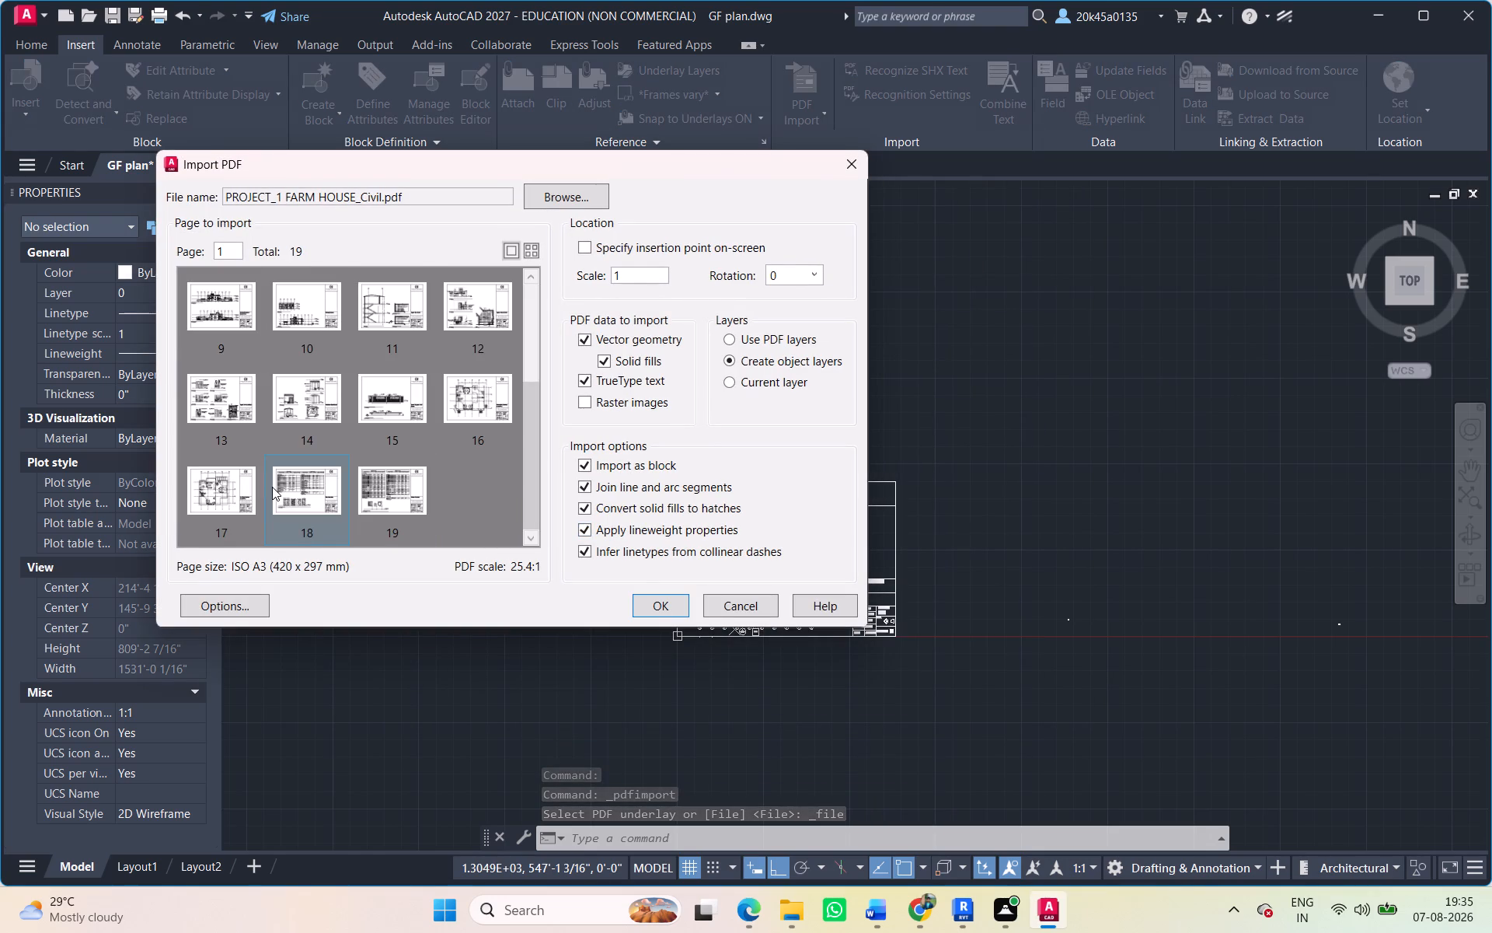
left_click(272, 487)
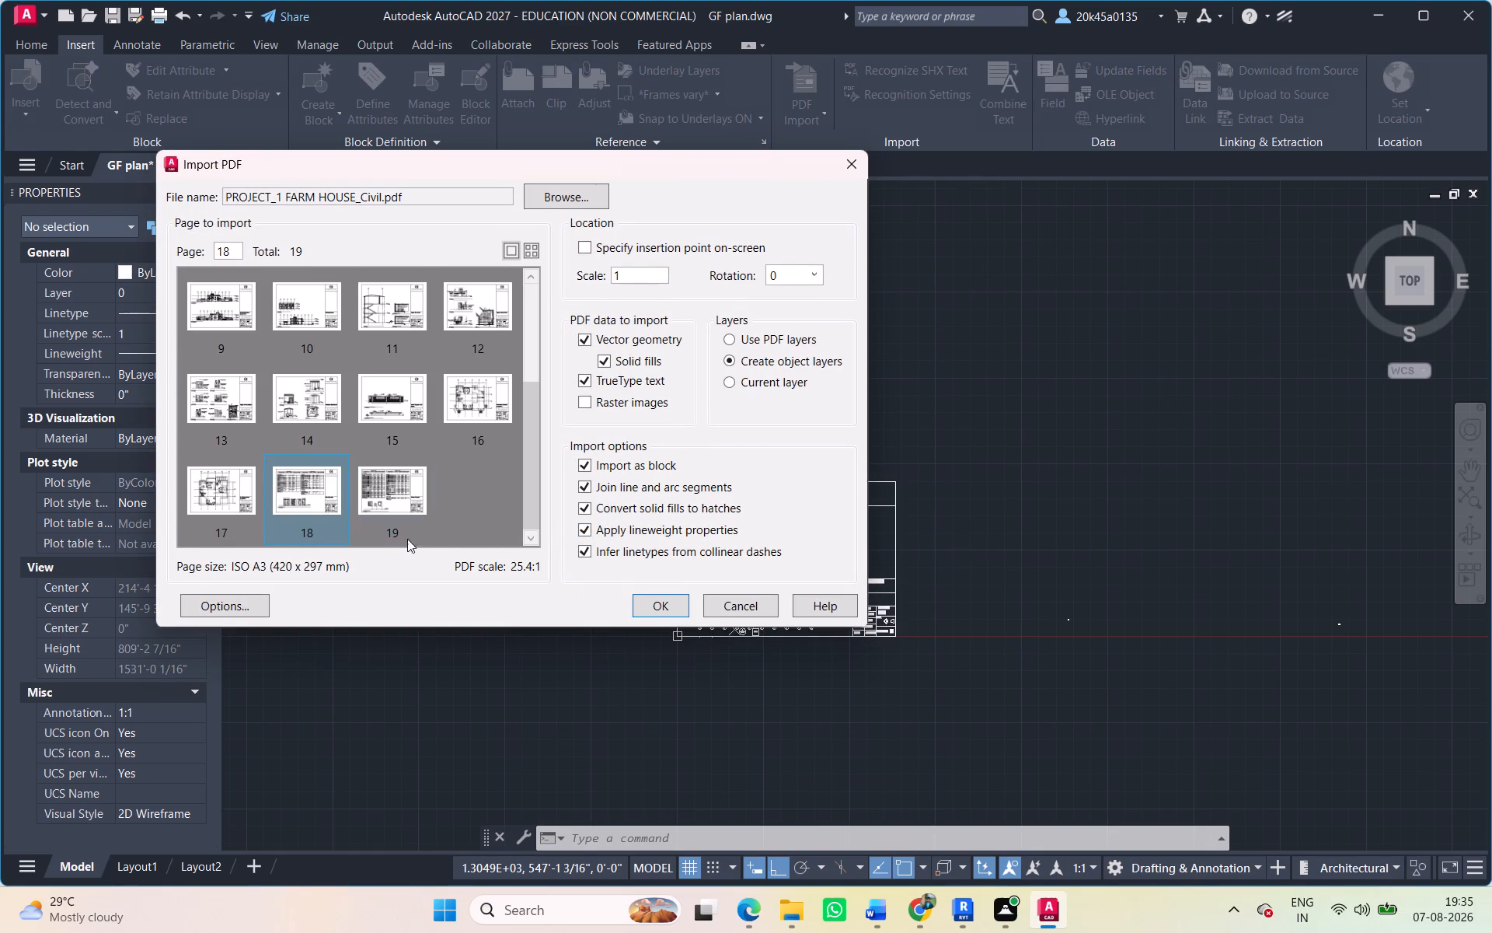
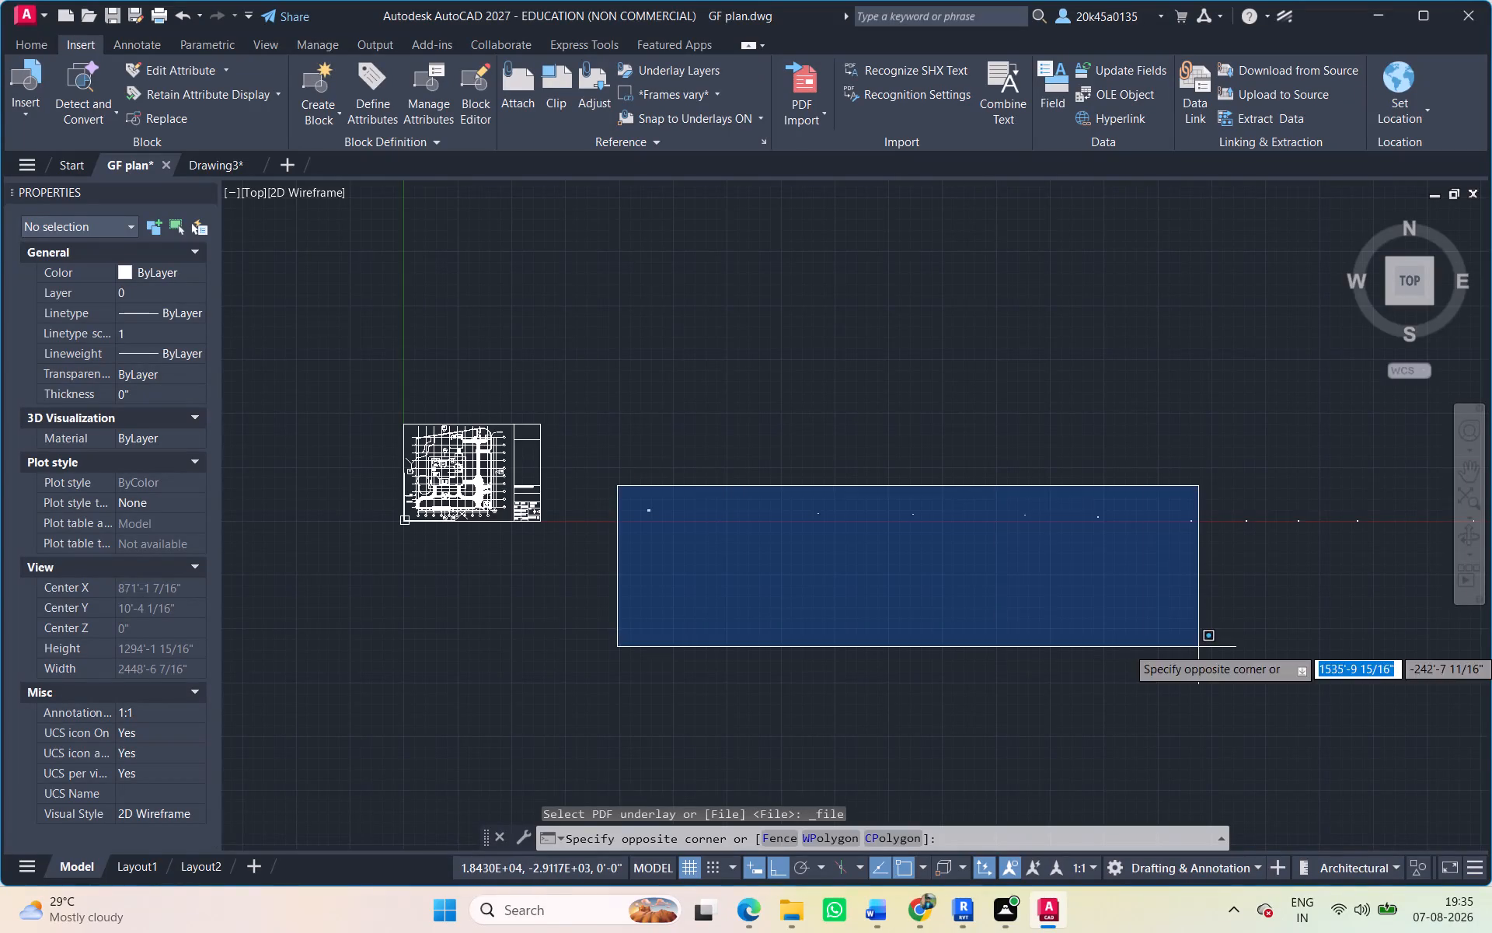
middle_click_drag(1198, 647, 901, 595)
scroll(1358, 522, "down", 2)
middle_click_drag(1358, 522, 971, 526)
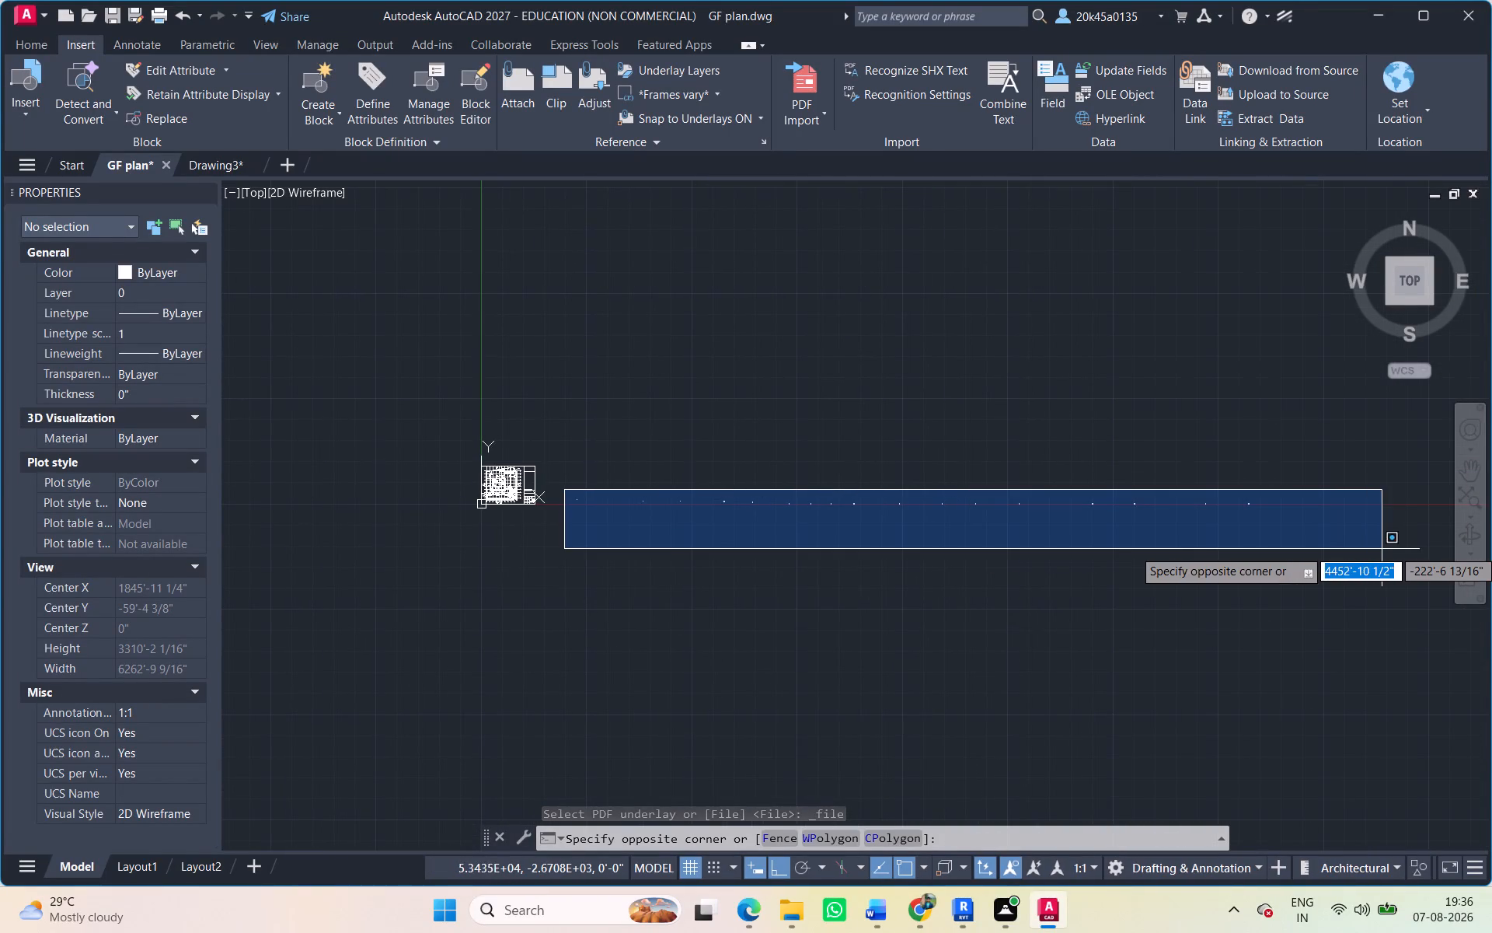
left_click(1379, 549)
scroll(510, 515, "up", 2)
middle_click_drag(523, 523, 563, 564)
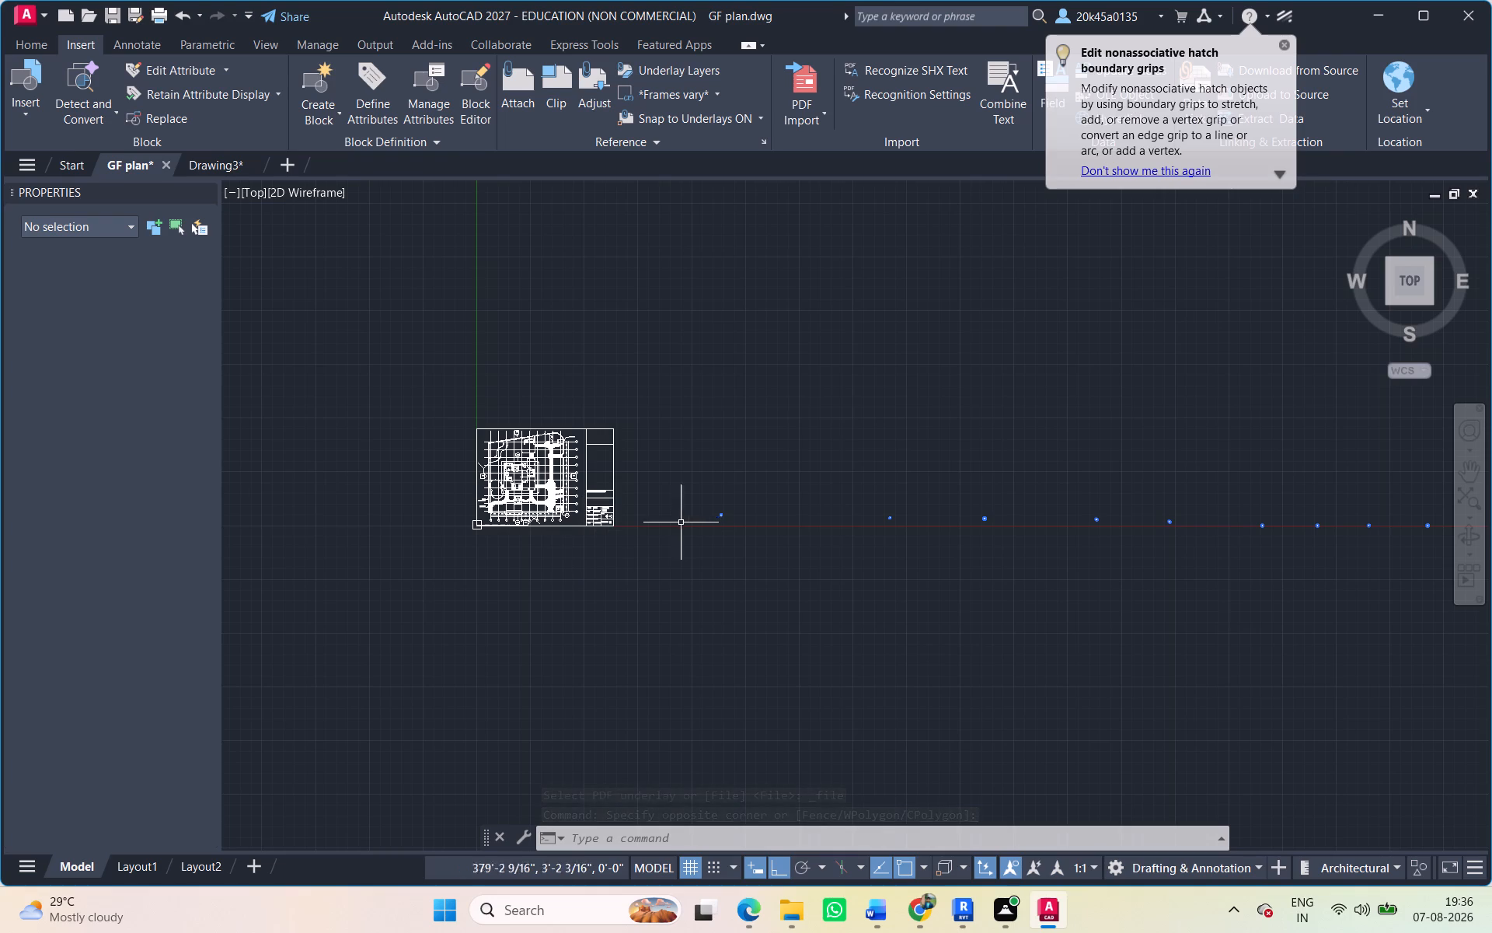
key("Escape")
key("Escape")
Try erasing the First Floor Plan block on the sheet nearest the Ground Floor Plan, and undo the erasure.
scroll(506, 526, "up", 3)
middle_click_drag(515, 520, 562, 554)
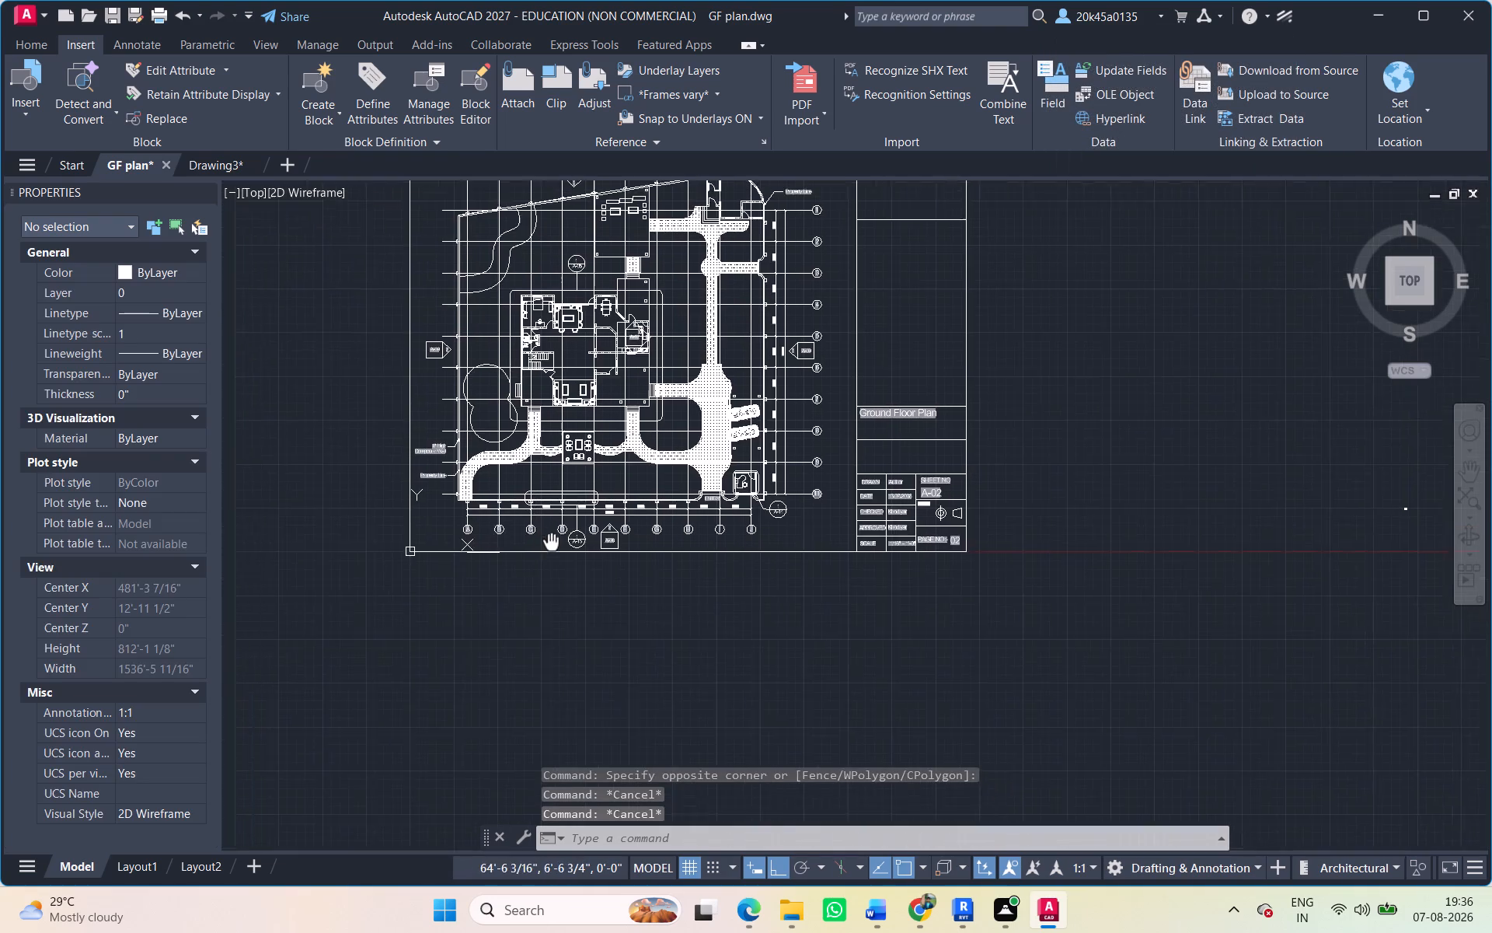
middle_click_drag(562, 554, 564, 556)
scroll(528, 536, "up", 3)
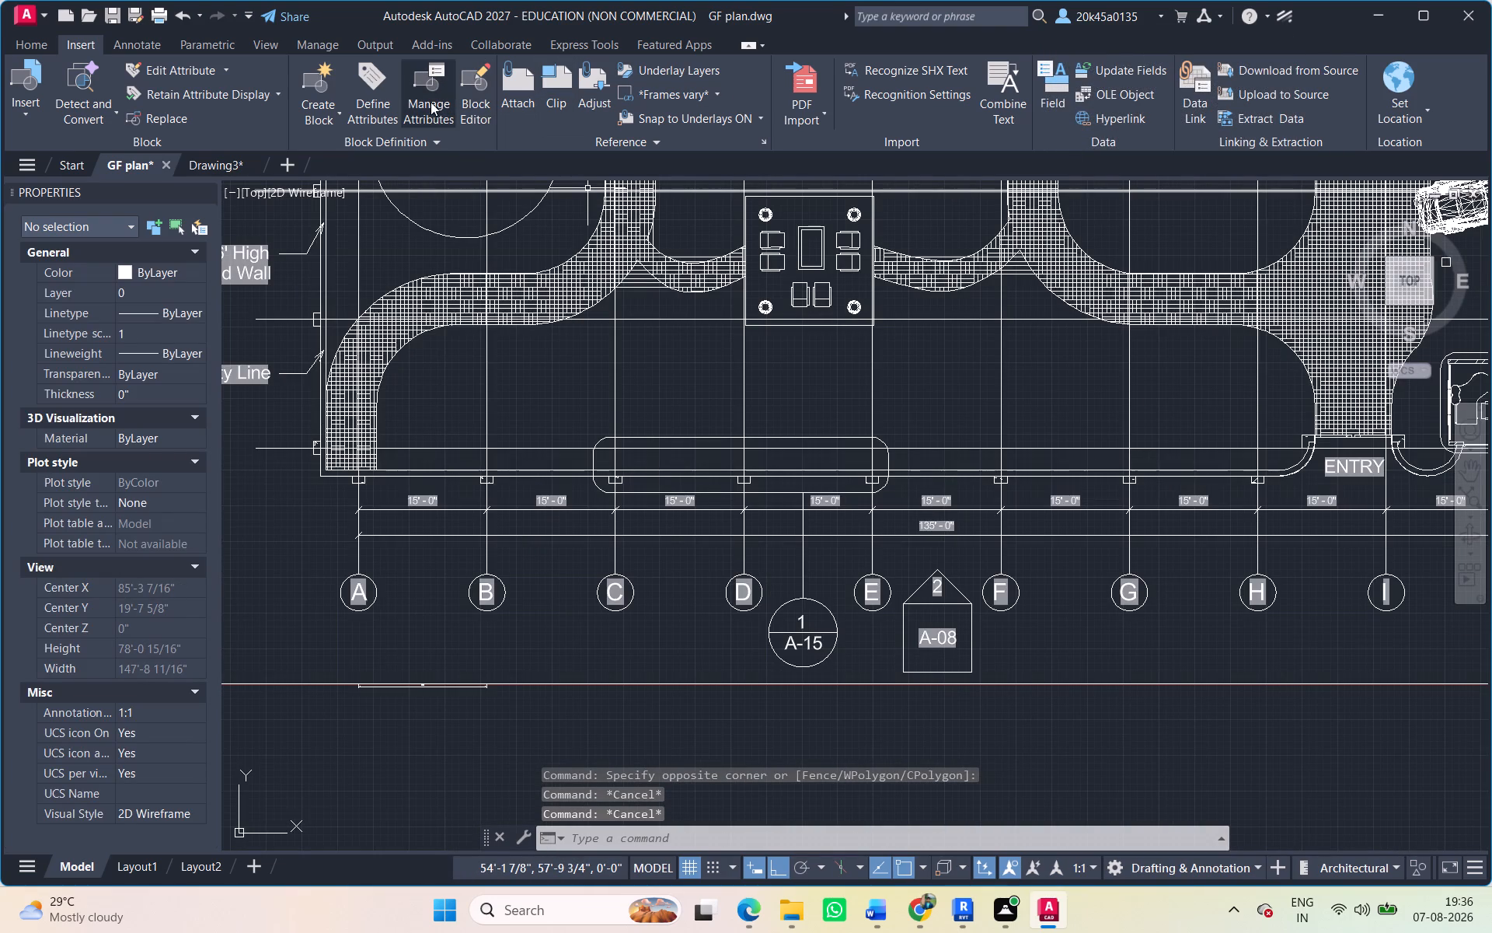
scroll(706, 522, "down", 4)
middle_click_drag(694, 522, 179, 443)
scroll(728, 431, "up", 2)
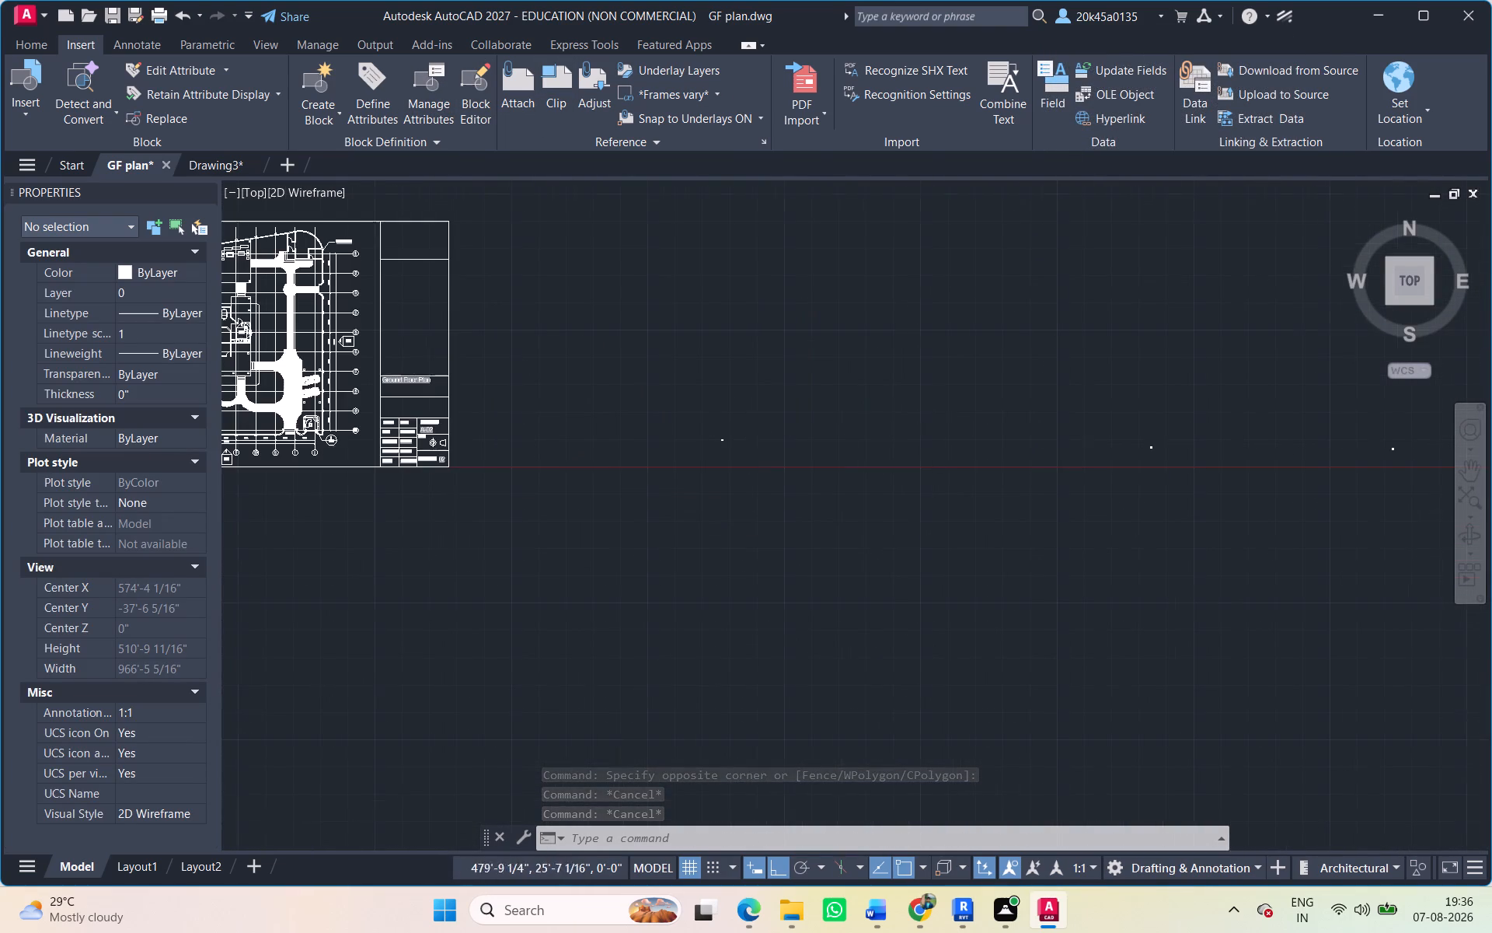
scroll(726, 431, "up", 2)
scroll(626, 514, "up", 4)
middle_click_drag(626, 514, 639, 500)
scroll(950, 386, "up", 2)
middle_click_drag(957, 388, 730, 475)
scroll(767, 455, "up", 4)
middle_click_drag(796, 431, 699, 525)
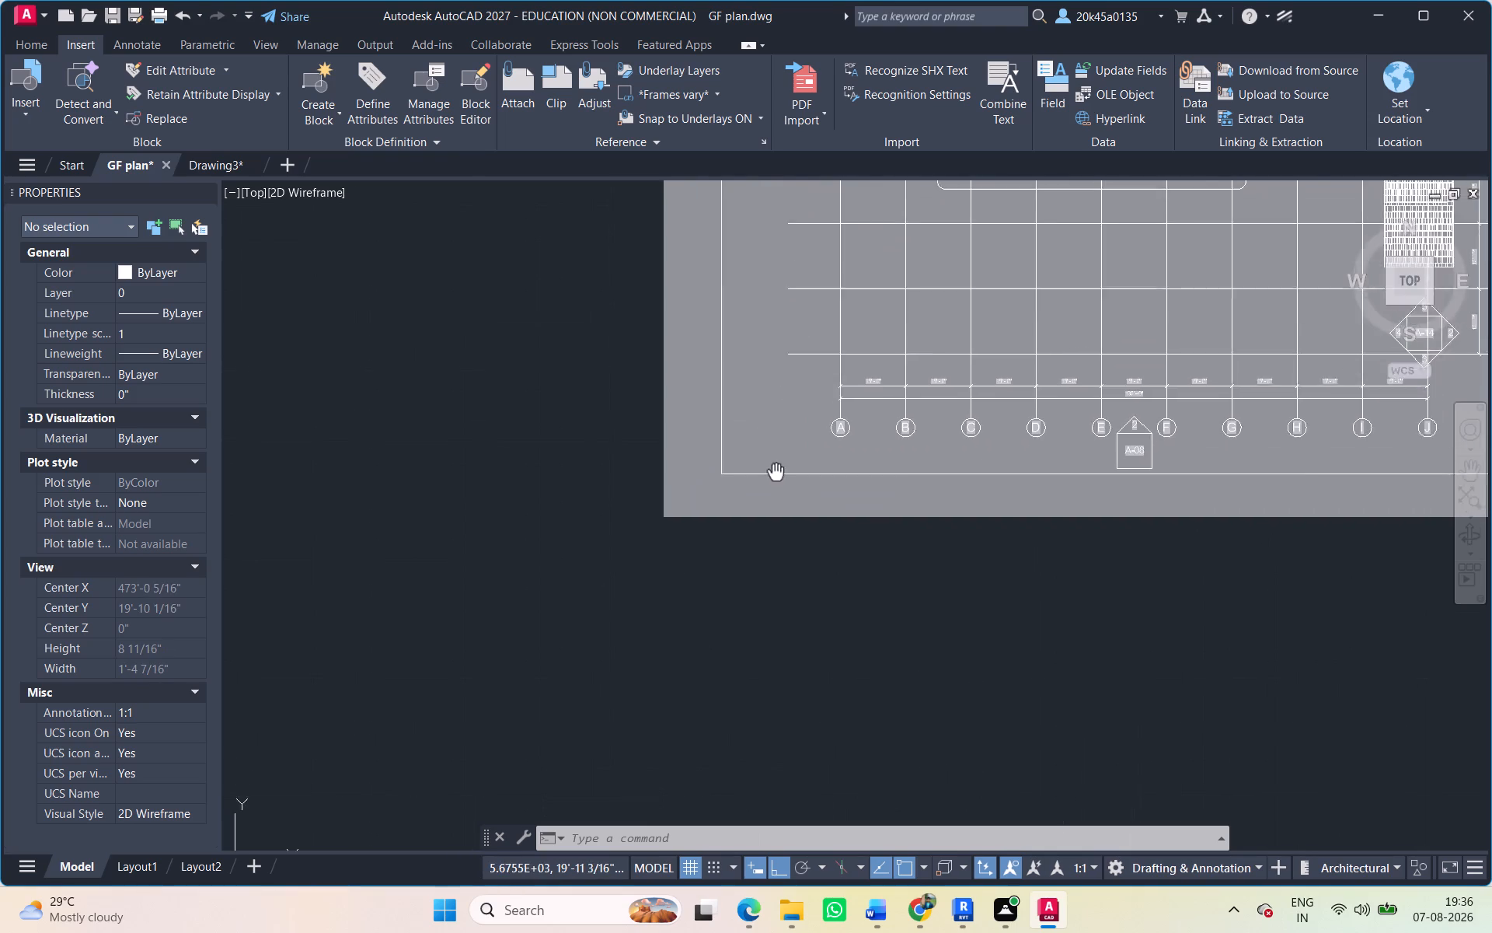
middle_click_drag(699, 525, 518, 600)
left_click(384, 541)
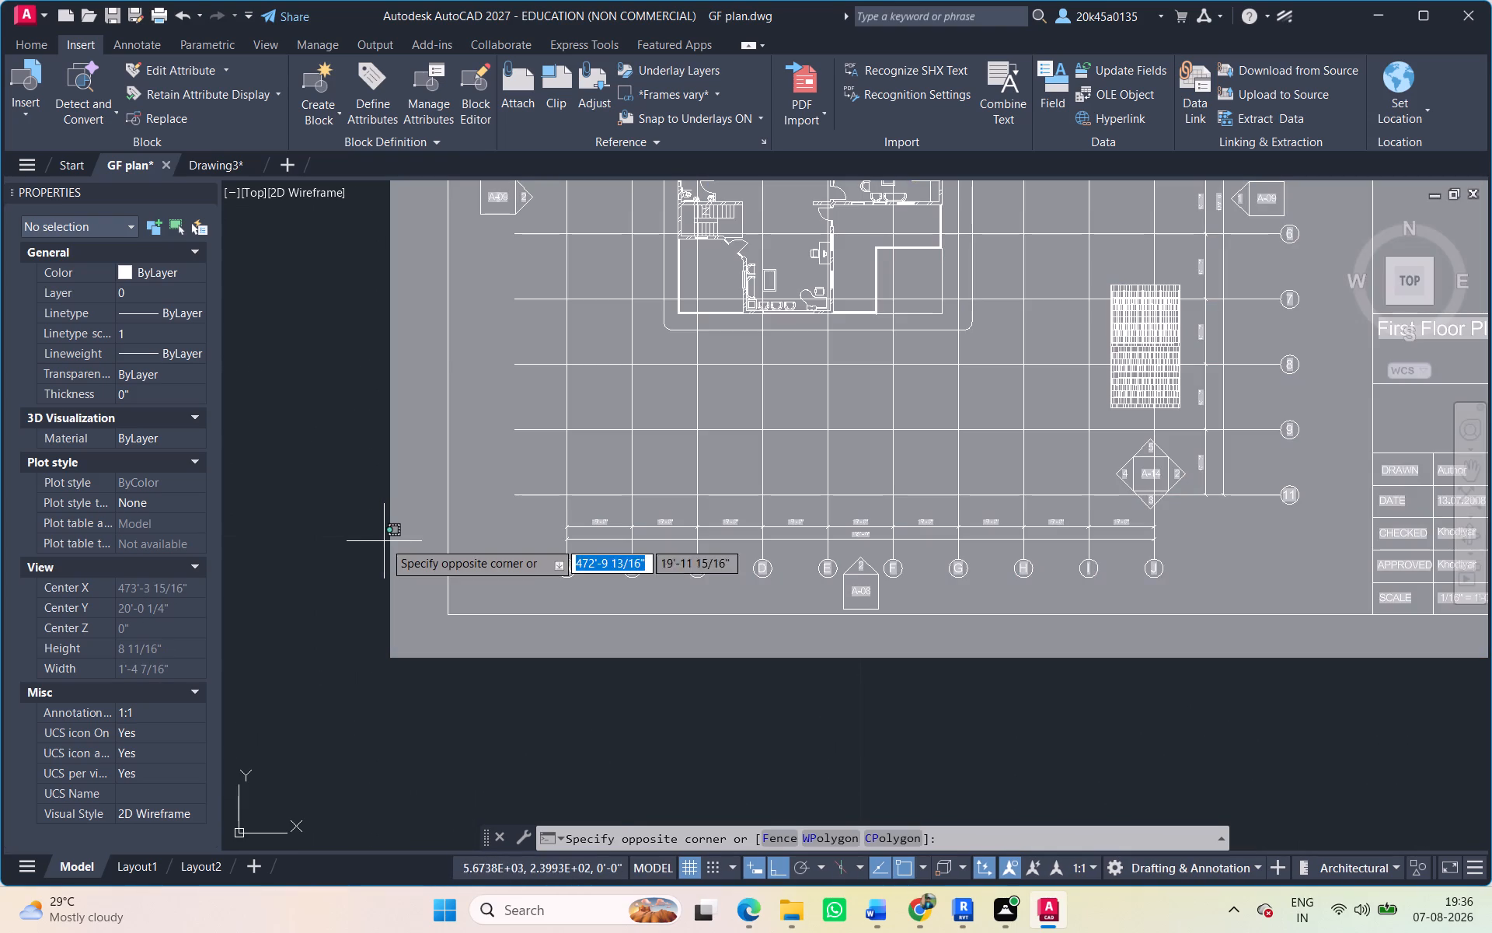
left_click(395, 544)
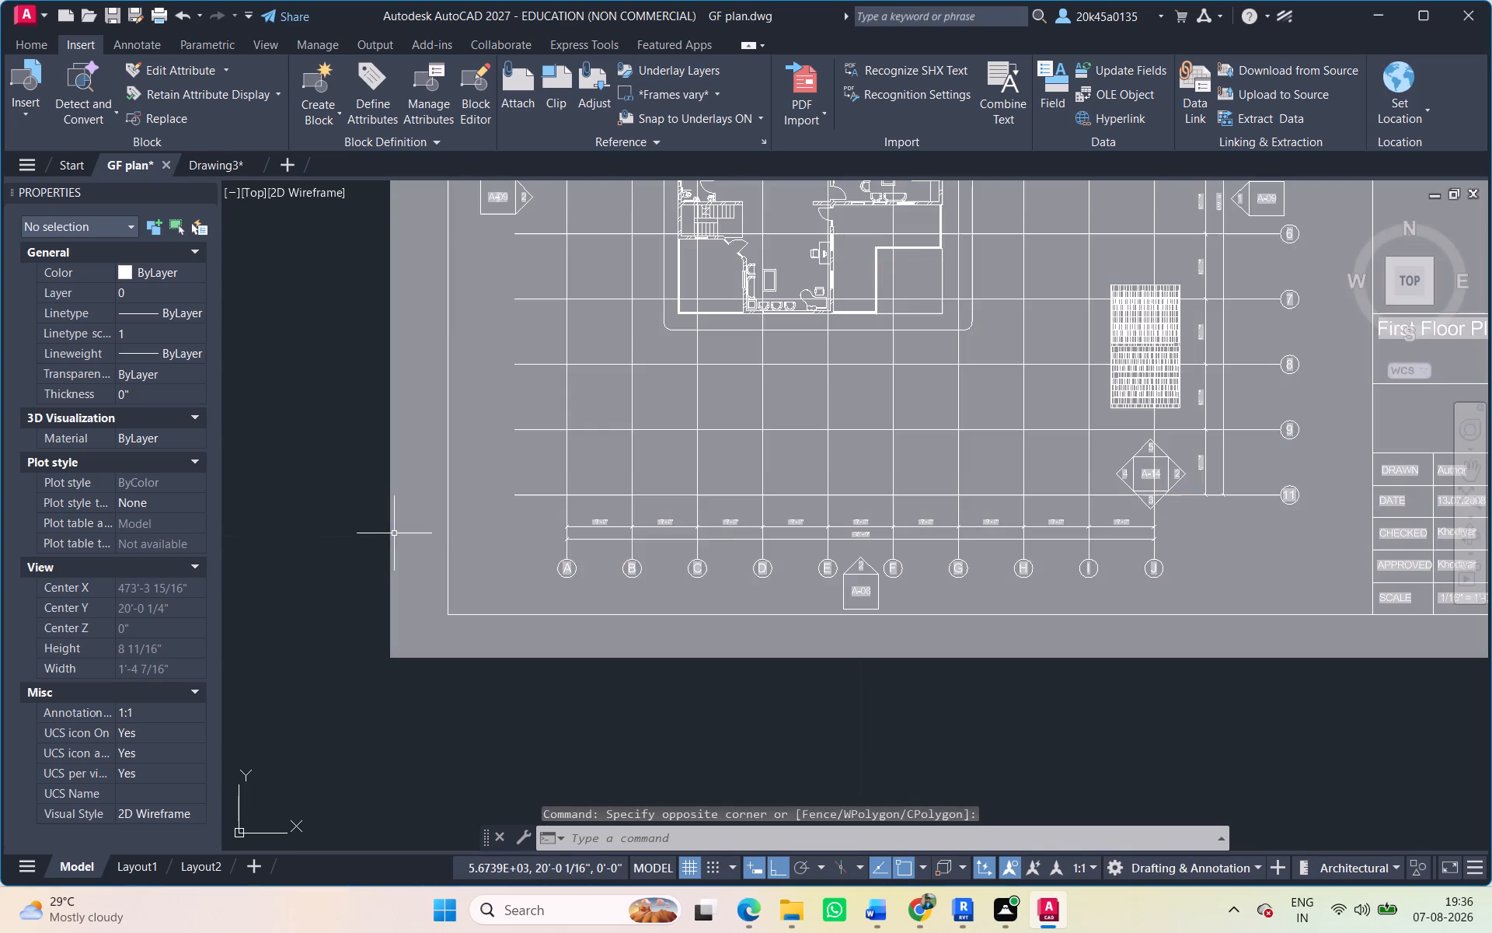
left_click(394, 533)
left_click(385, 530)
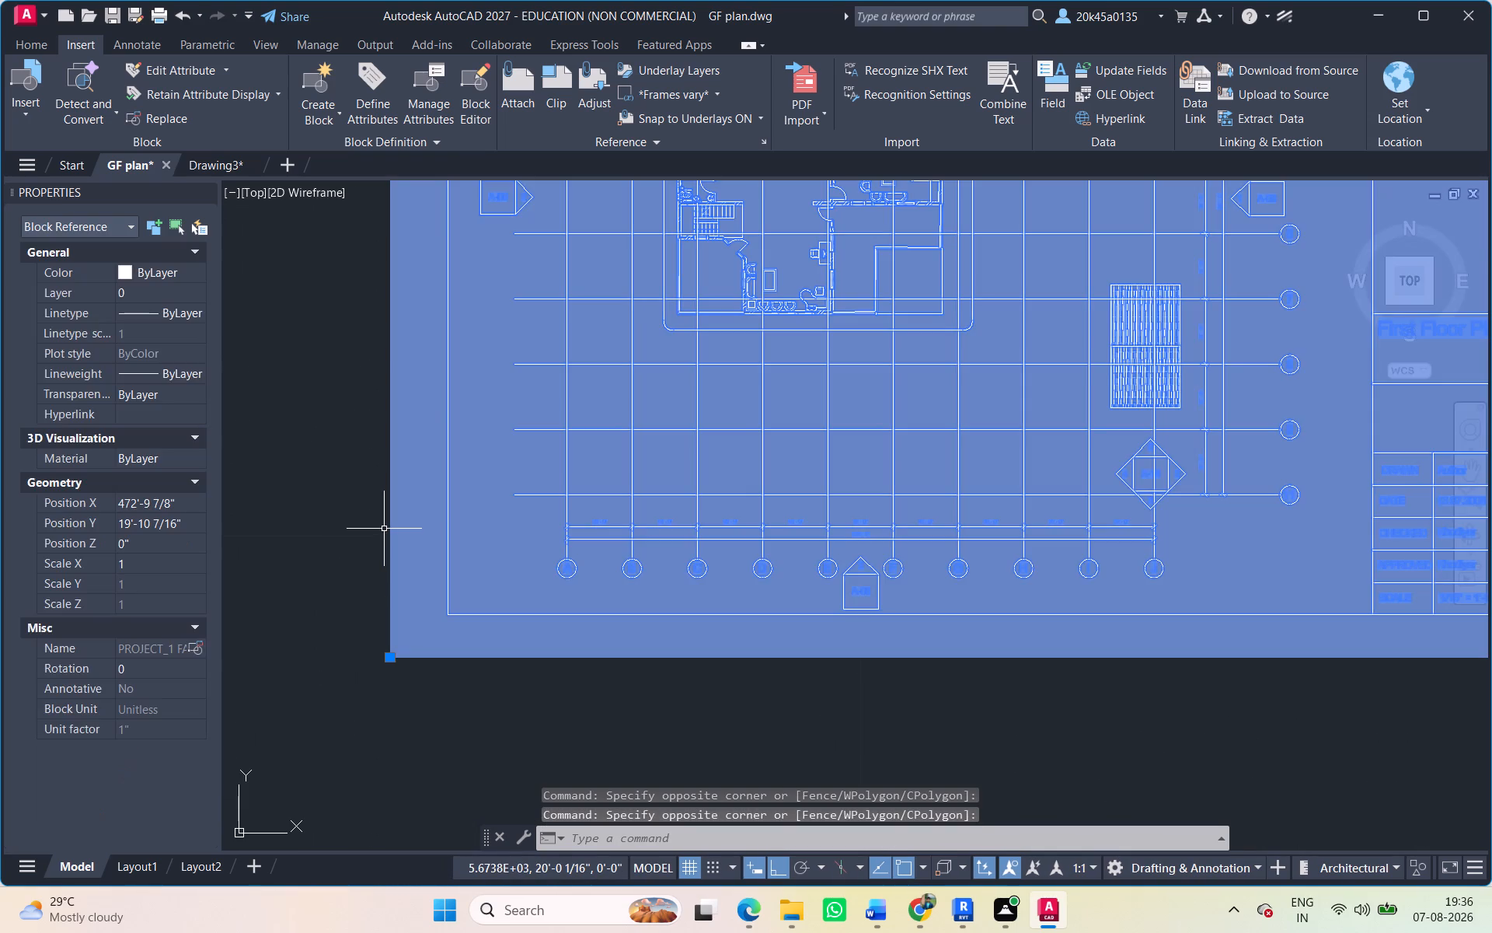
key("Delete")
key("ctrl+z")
Explode the First Floor Plan sheet's block into separate objects.
scroll(489, 565, "down", 4)
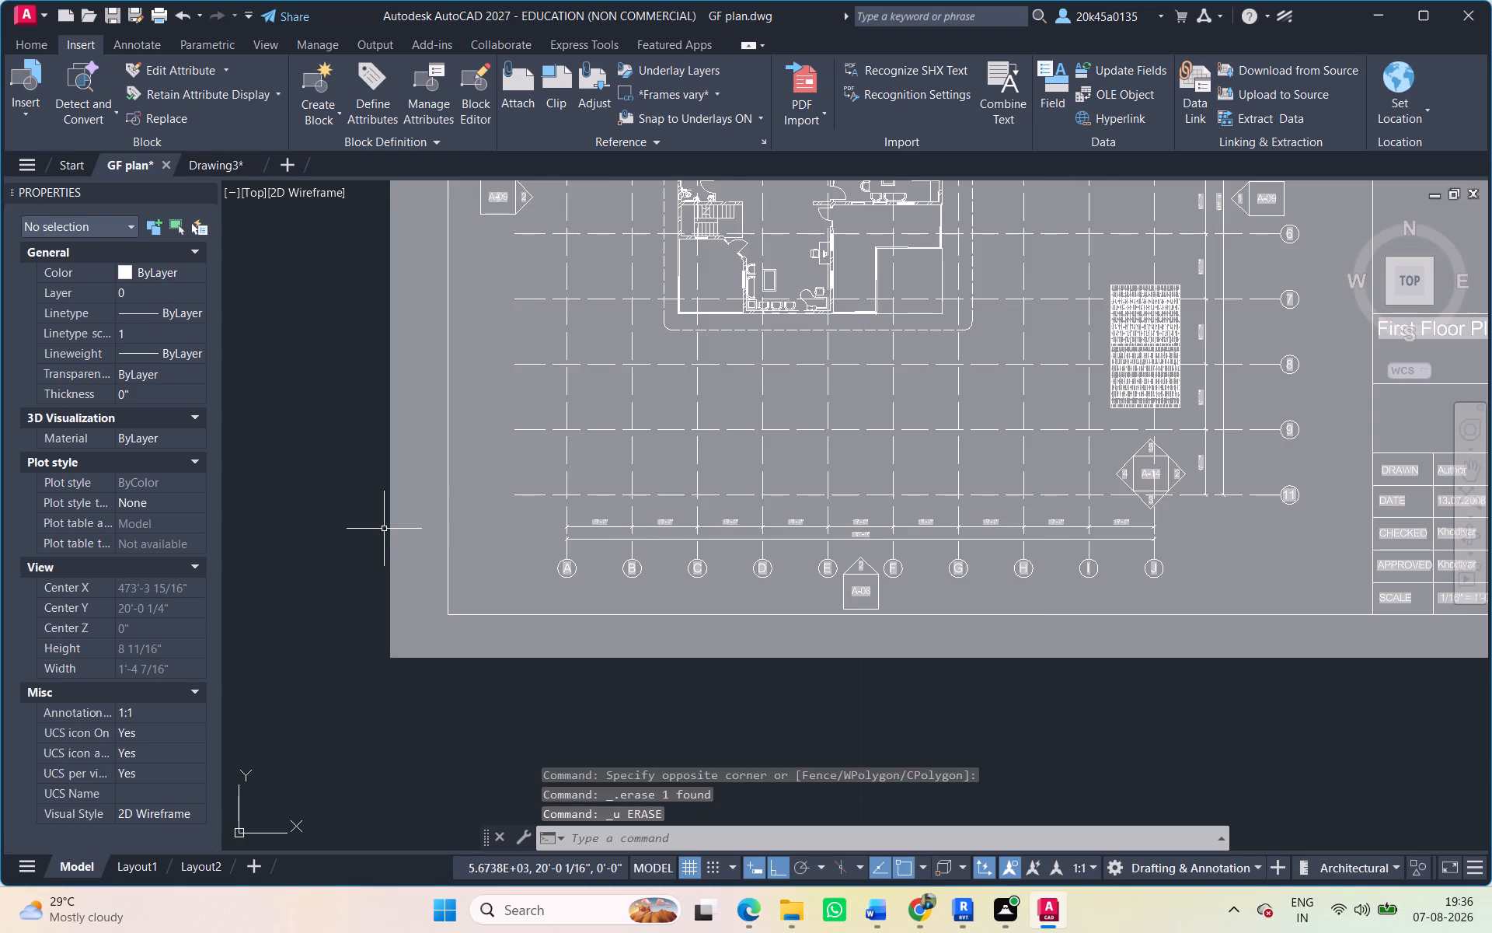
scroll(493, 568, "down", 1)
scroll(593, 563, "down", 3)
middle_click_drag(595, 563, 312, 555)
scroll(948, 531, "down", 4)
middle_click_drag(939, 533, 448, 527)
scroll(744, 484, "down", 6)
scroll(1244, 515, "up", 4)
scroll(759, 411, "up", 4)
scroll(567, 579, "up", 2)
middle_click_drag(584, 579, 895, 512)
scroll(584, 579, "down", 6)
middle_click_drag(820, 515, 1243, 515)
scroll(775, 520, "down", 3)
middle_click_drag(782, 528, 1084, 528)
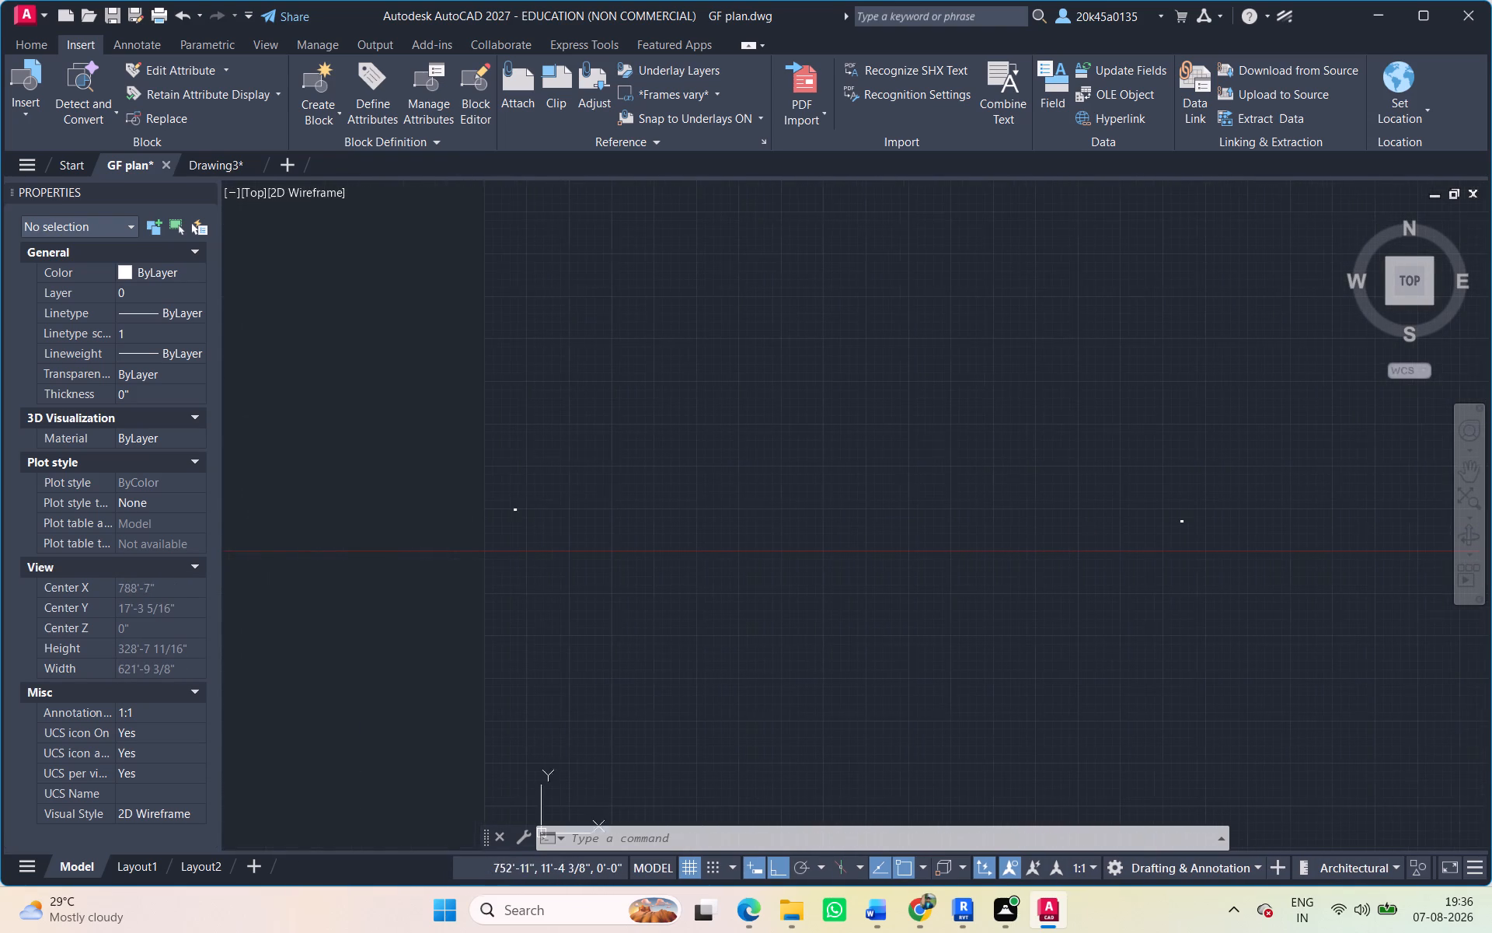
scroll(514, 499, "up", 9)
middle_click_drag(650, 525, 647, 505)
left_click_drag(912, 383, 920, 390)
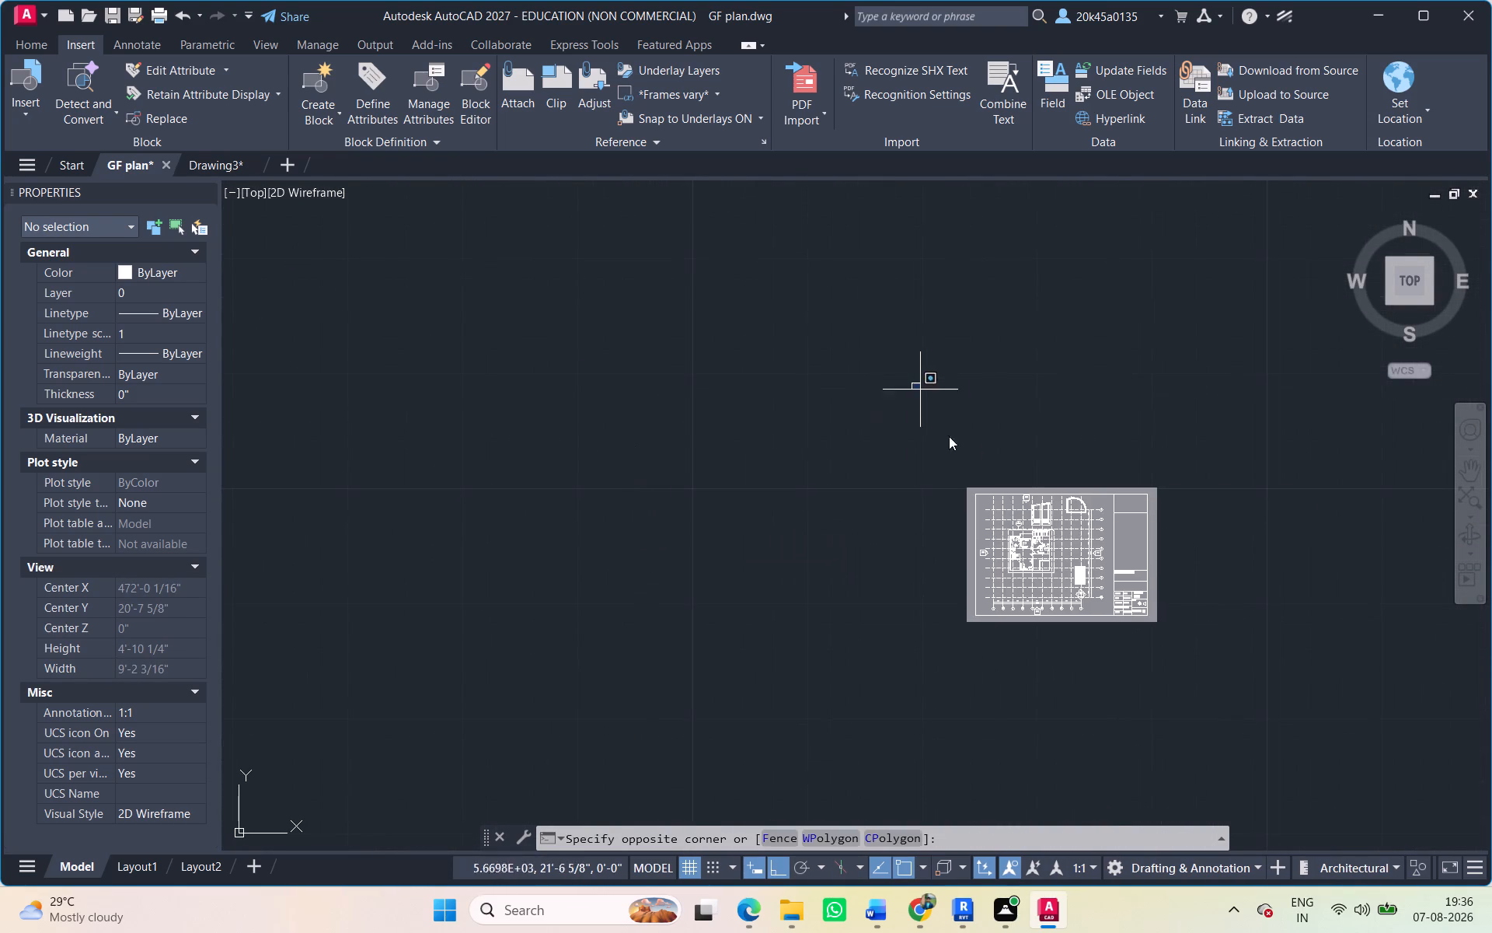
left_click(1274, 688)
key("x")
key("space")
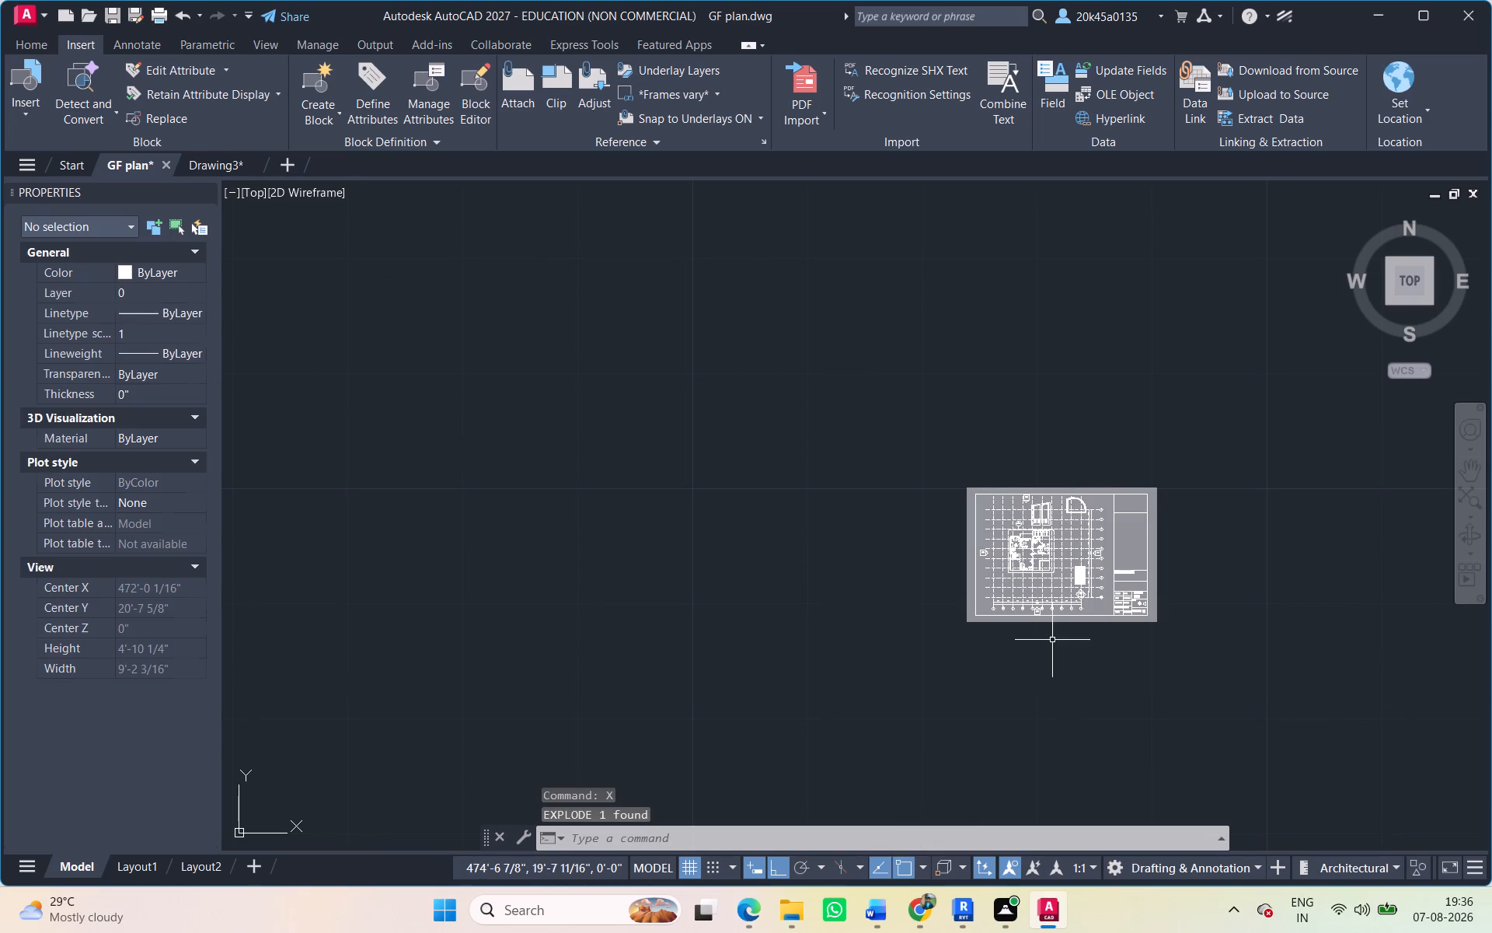
Erase the solid background fill behind the exploded First Floor Plan sheet.
left_click(971, 523)
key("Delete")
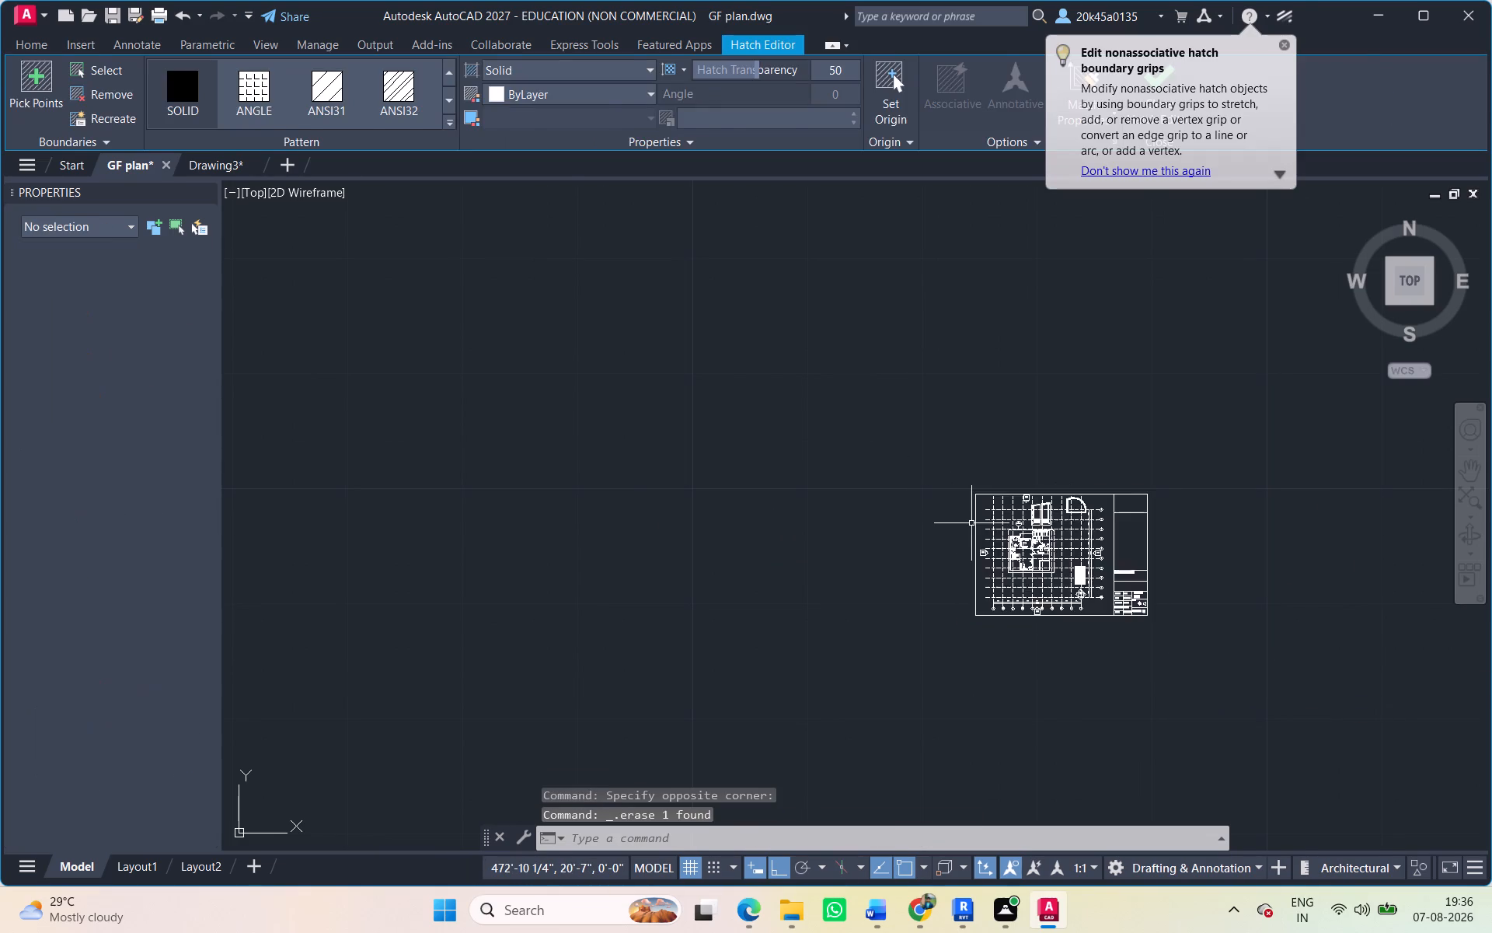
Add a linear dimension between grid lines A and B of the First Floor Plan, placed below the sheet.
middle_click_drag(974, 512, 719, 449)
scroll(735, 561, "up", 4)
middle_click_drag(735, 561, 499, 770)
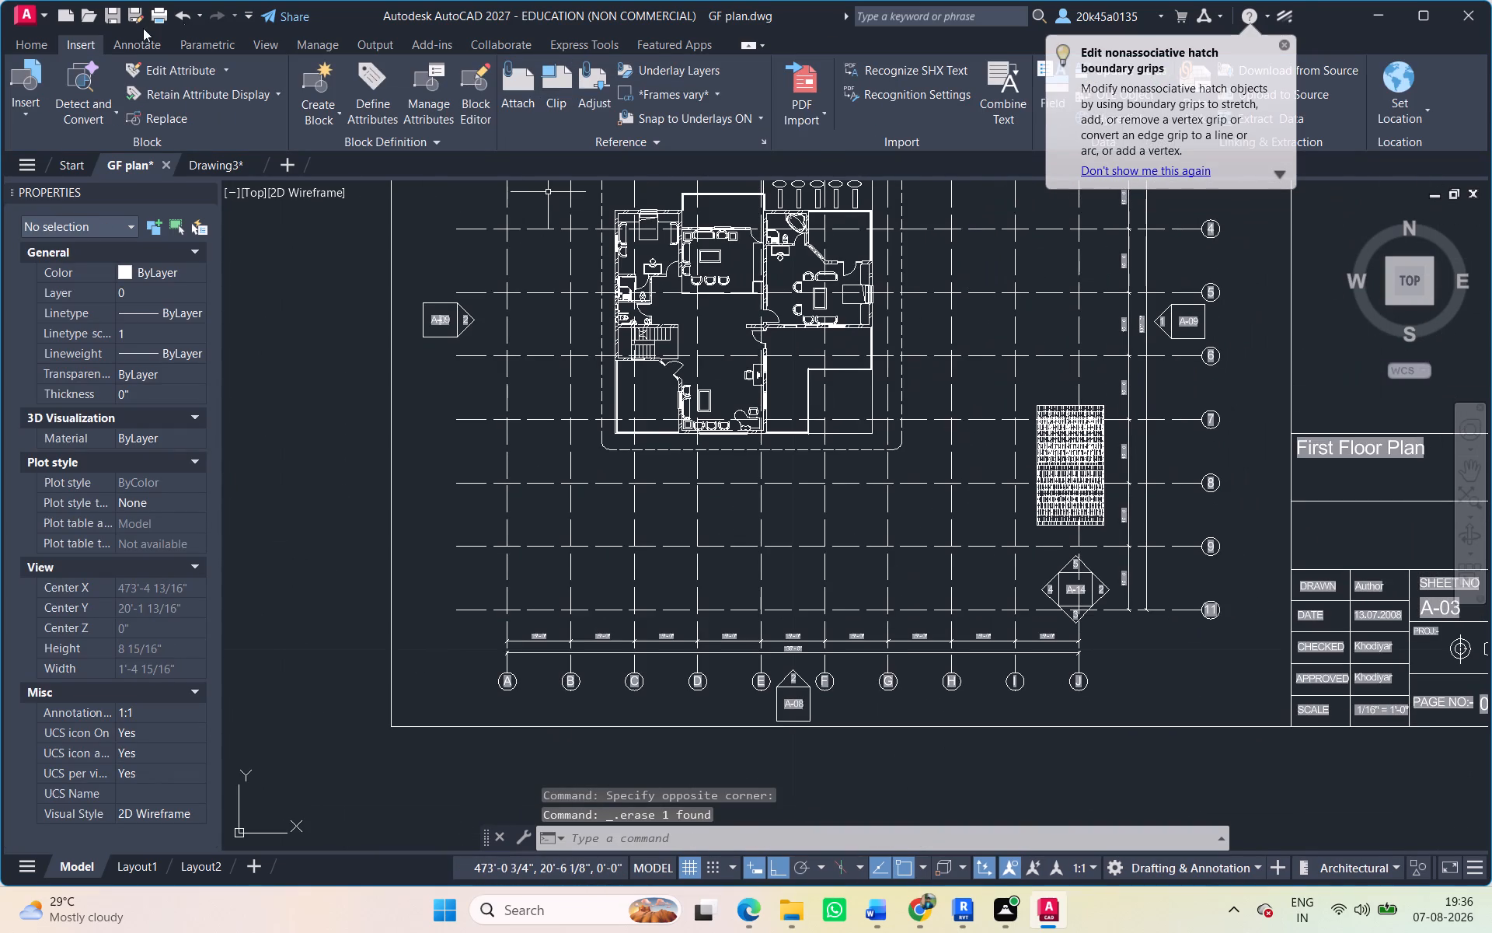
left_click(19, 52)
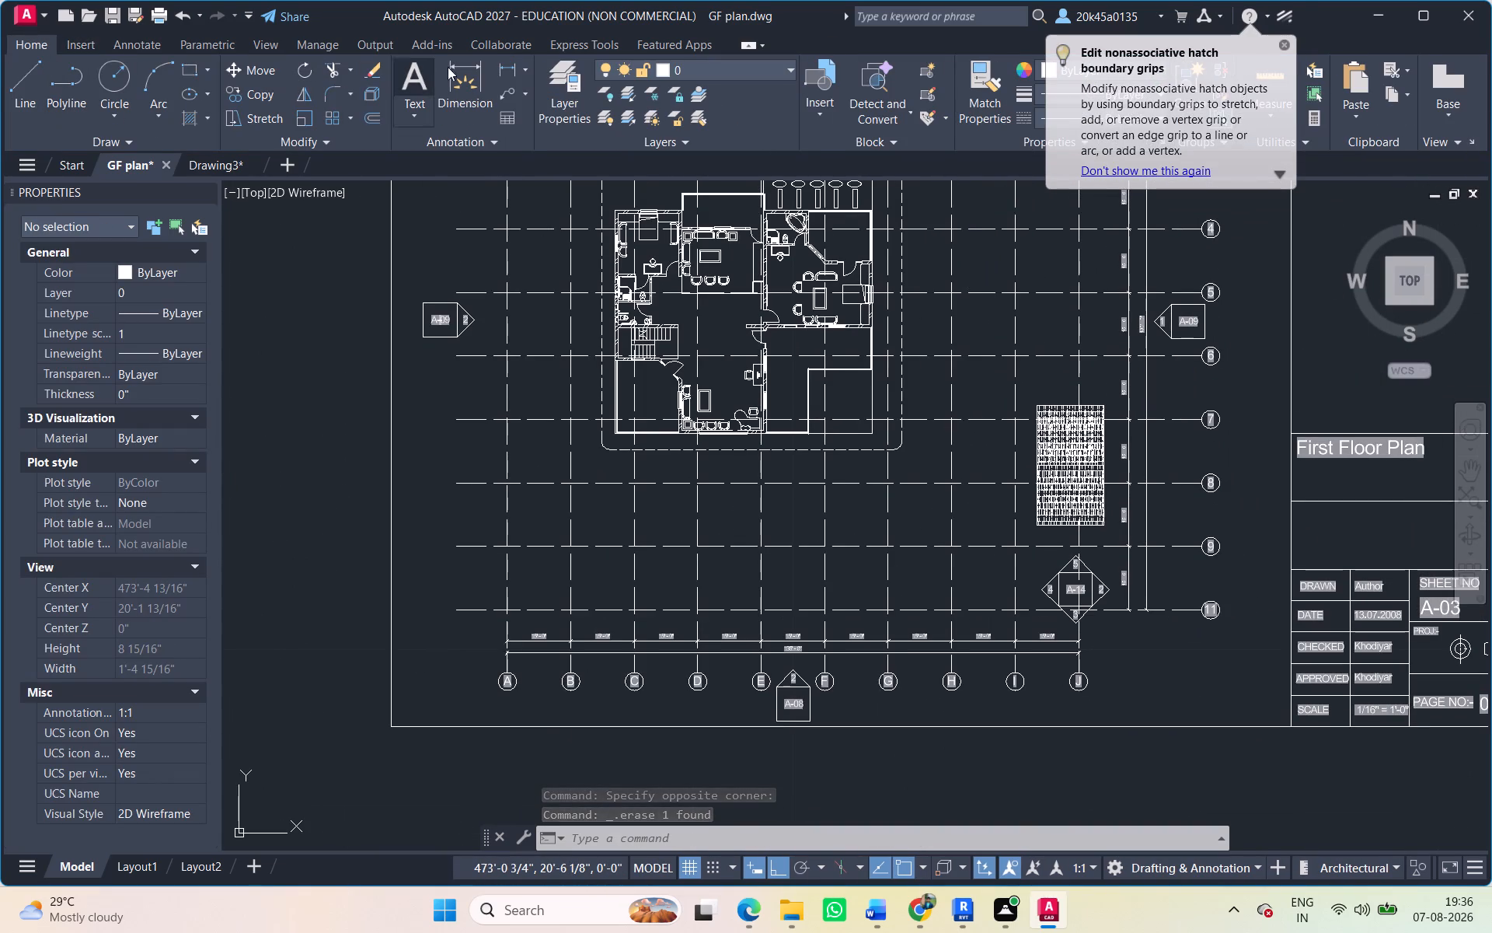
left_click(504, 68)
scroll(517, 626, "up", 4)
middle_click_drag(517, 626, 528, 467)
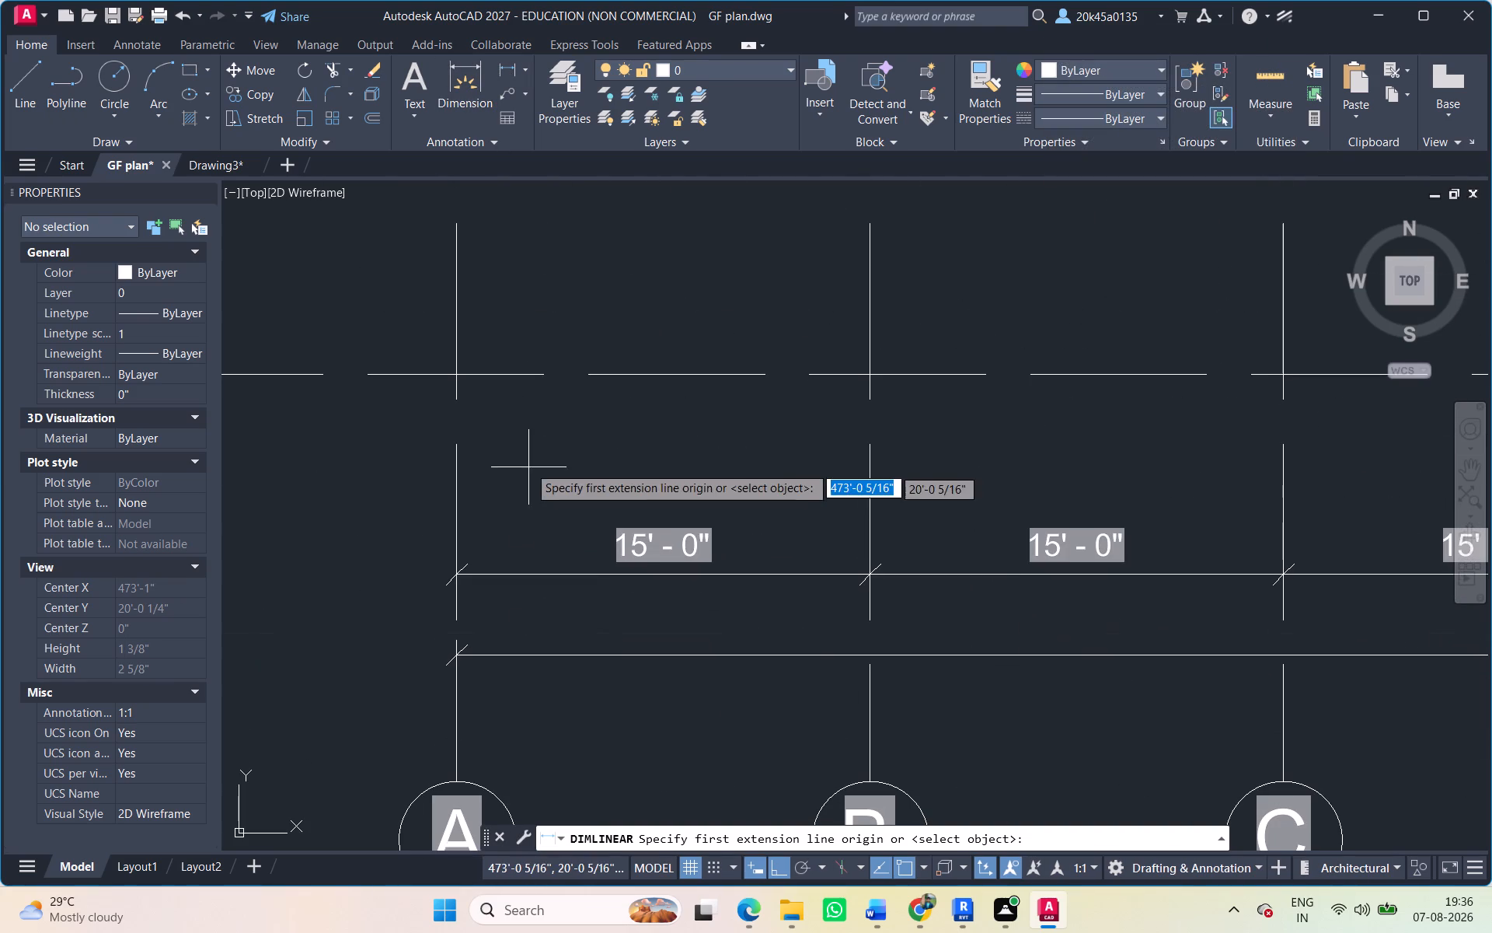
left_click(455, 376)
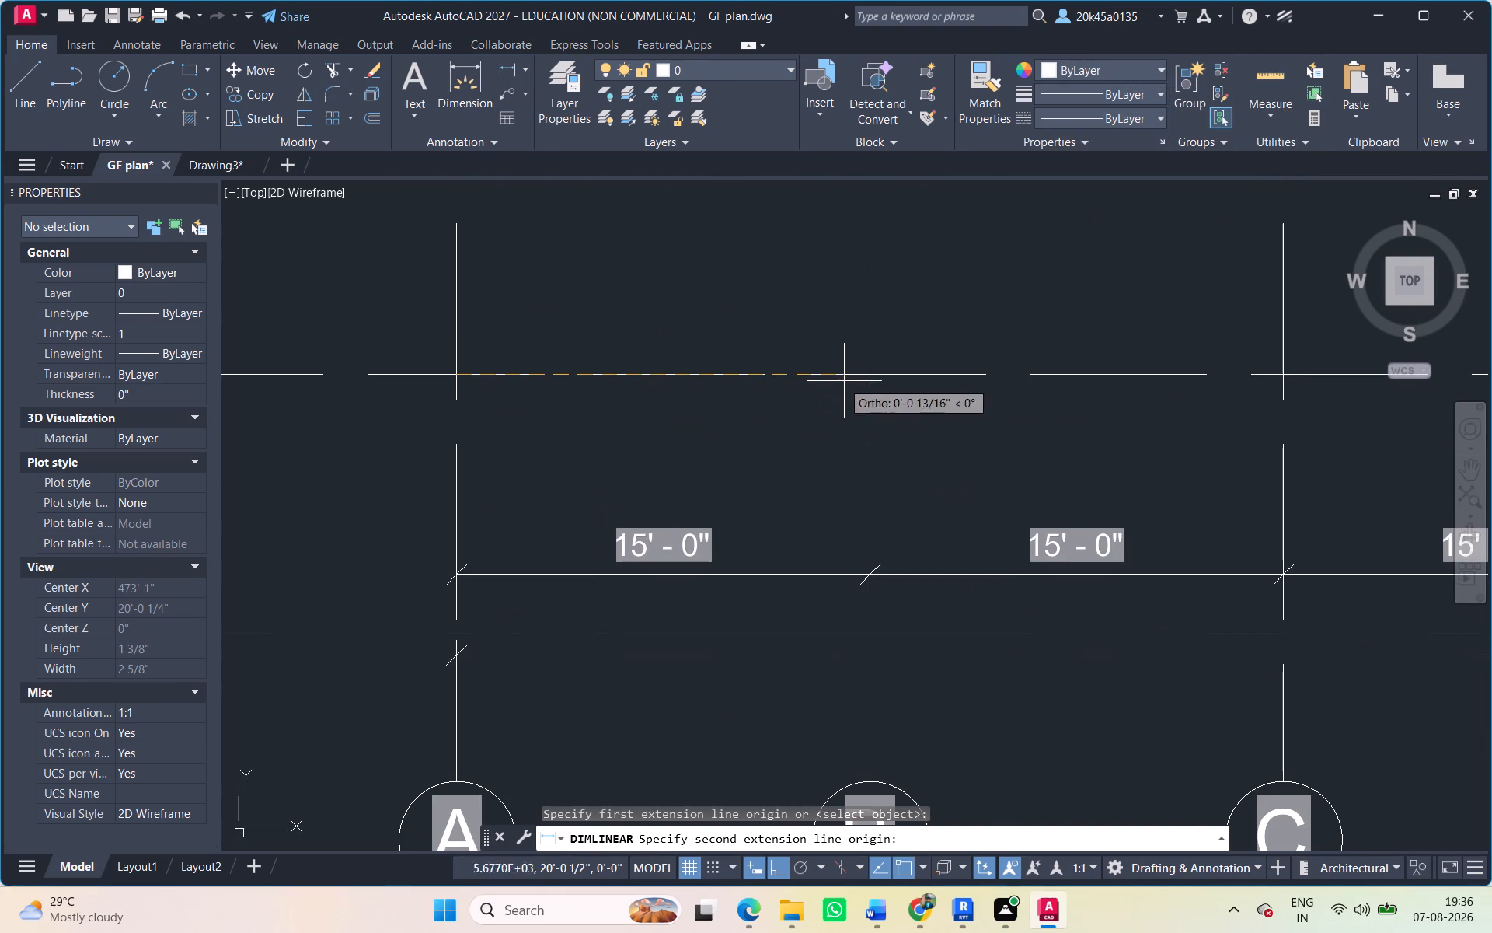
left_click(870, 375)
scroll(762, 463, "down", 3)
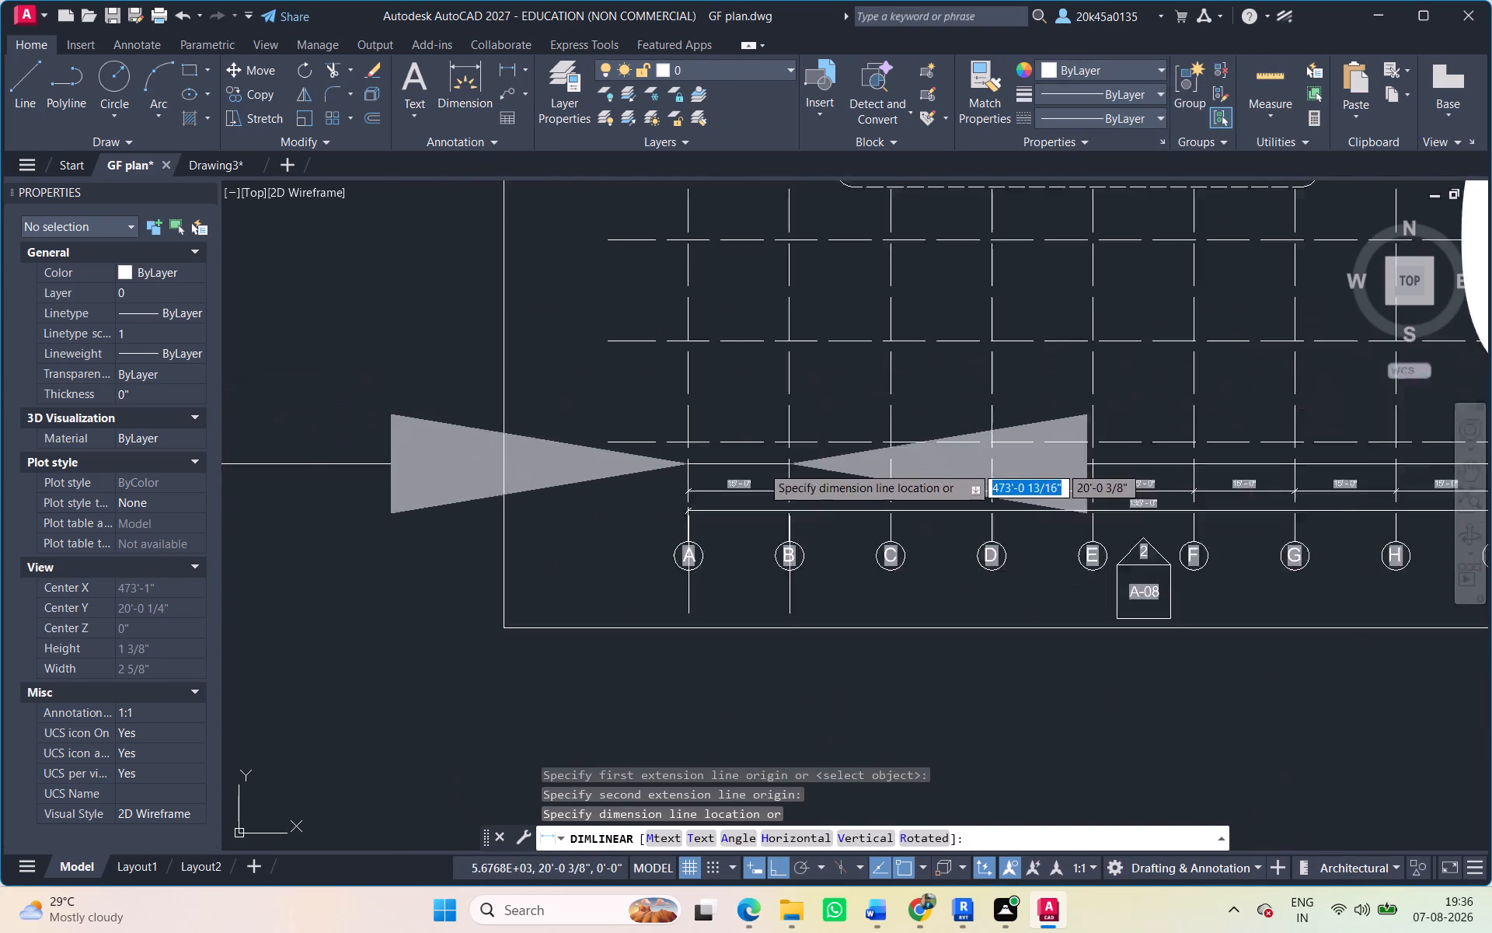
scroll(762, 466, "down", 5)
left_click(755, 569)
Copy the text value of the new grid A to B dimension.
scroll(900, 535, "up", 4)
double_click(776, 548)
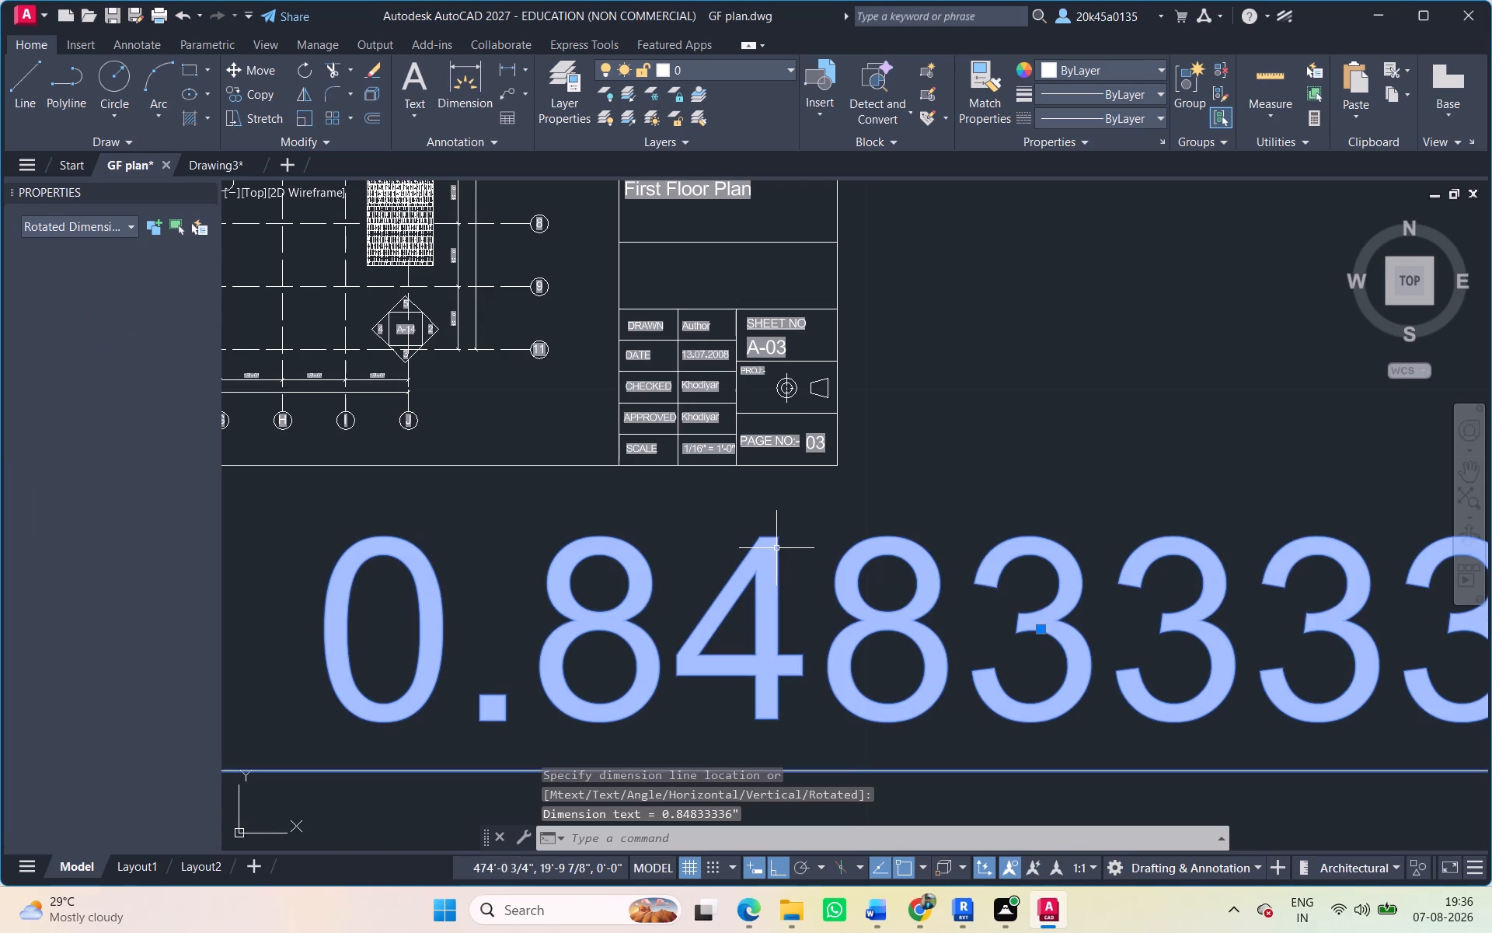
key("ctrl+a")
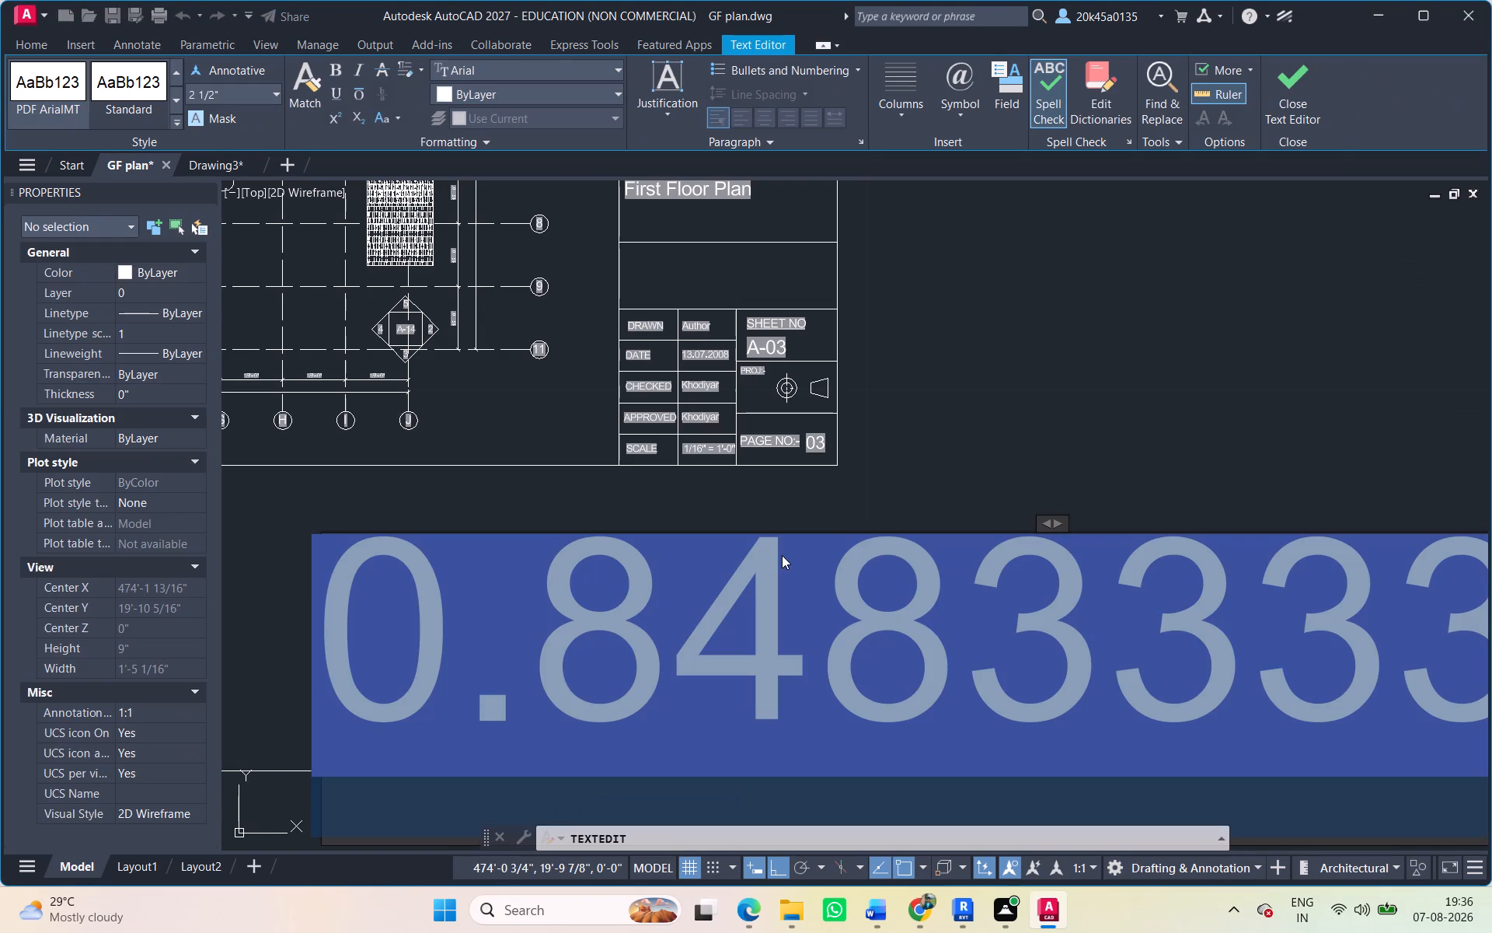
key("ctrl+c")
scroll(796, 555, "down", 7)
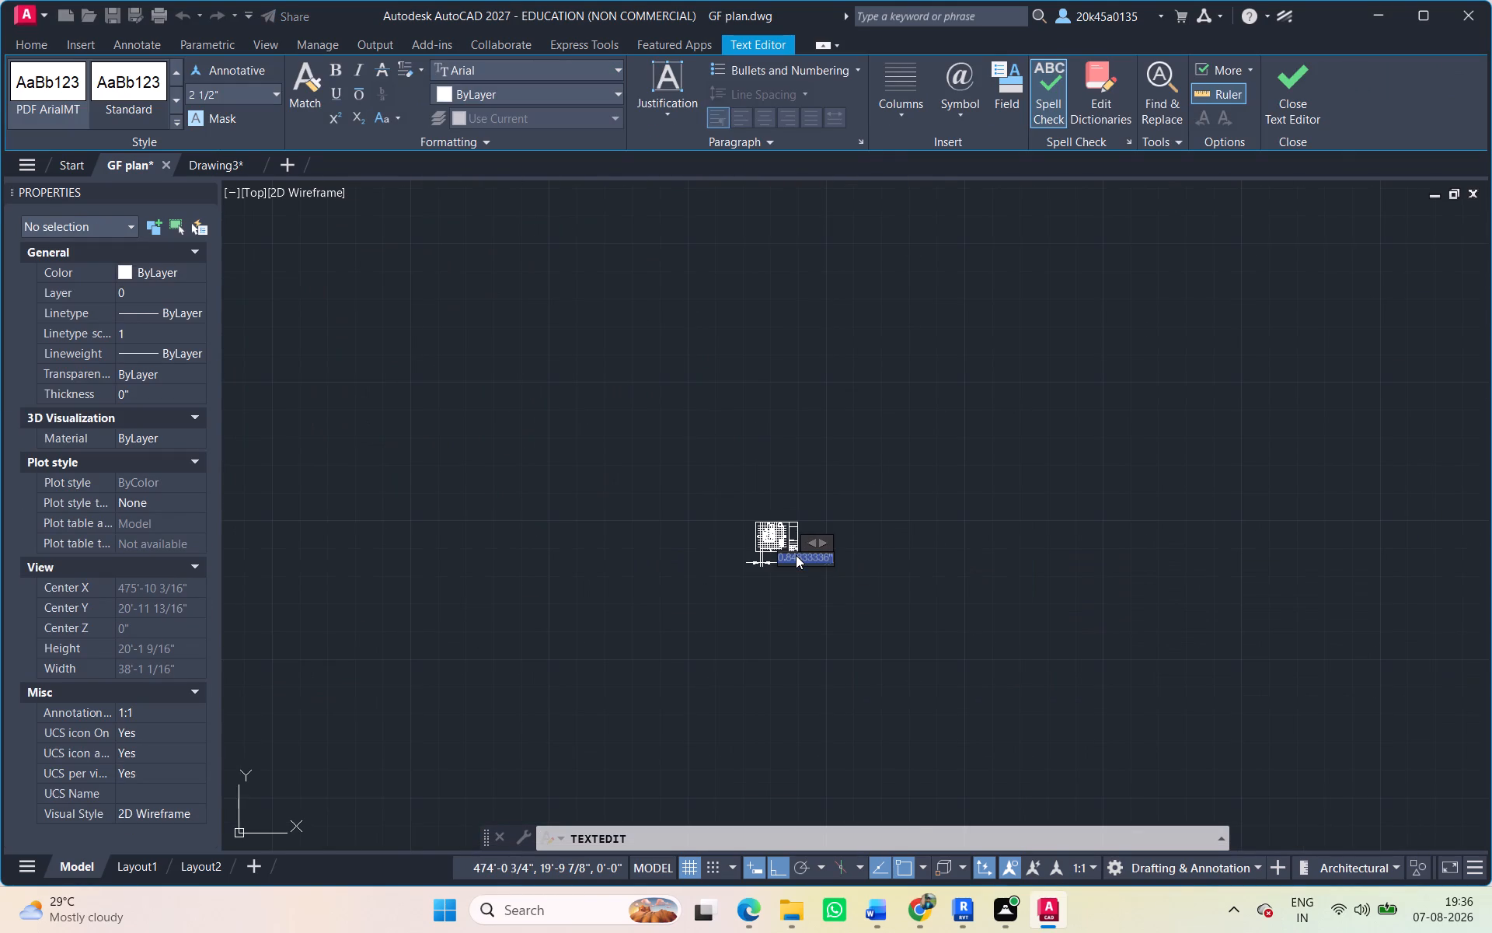
key("Escape")
key("Escape")
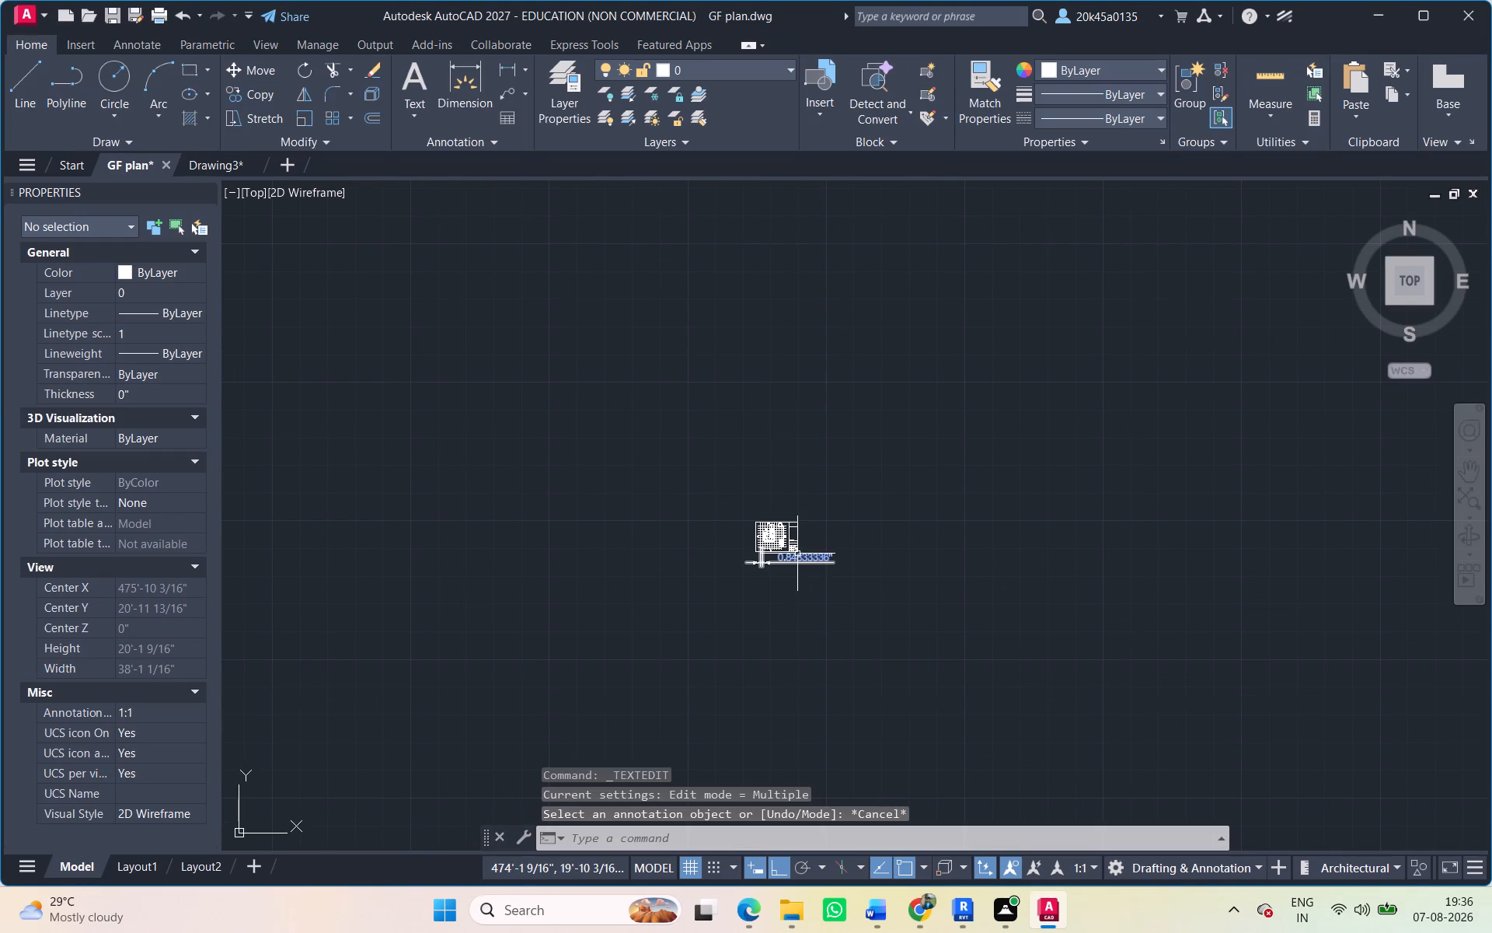
Scale the whole row of unscaled sheets beside the Ground Floor plan by reference, from length 0.84833336" to new length 15'-0".
scroll(797, 554, "down", 9)
left_click(725, 480)
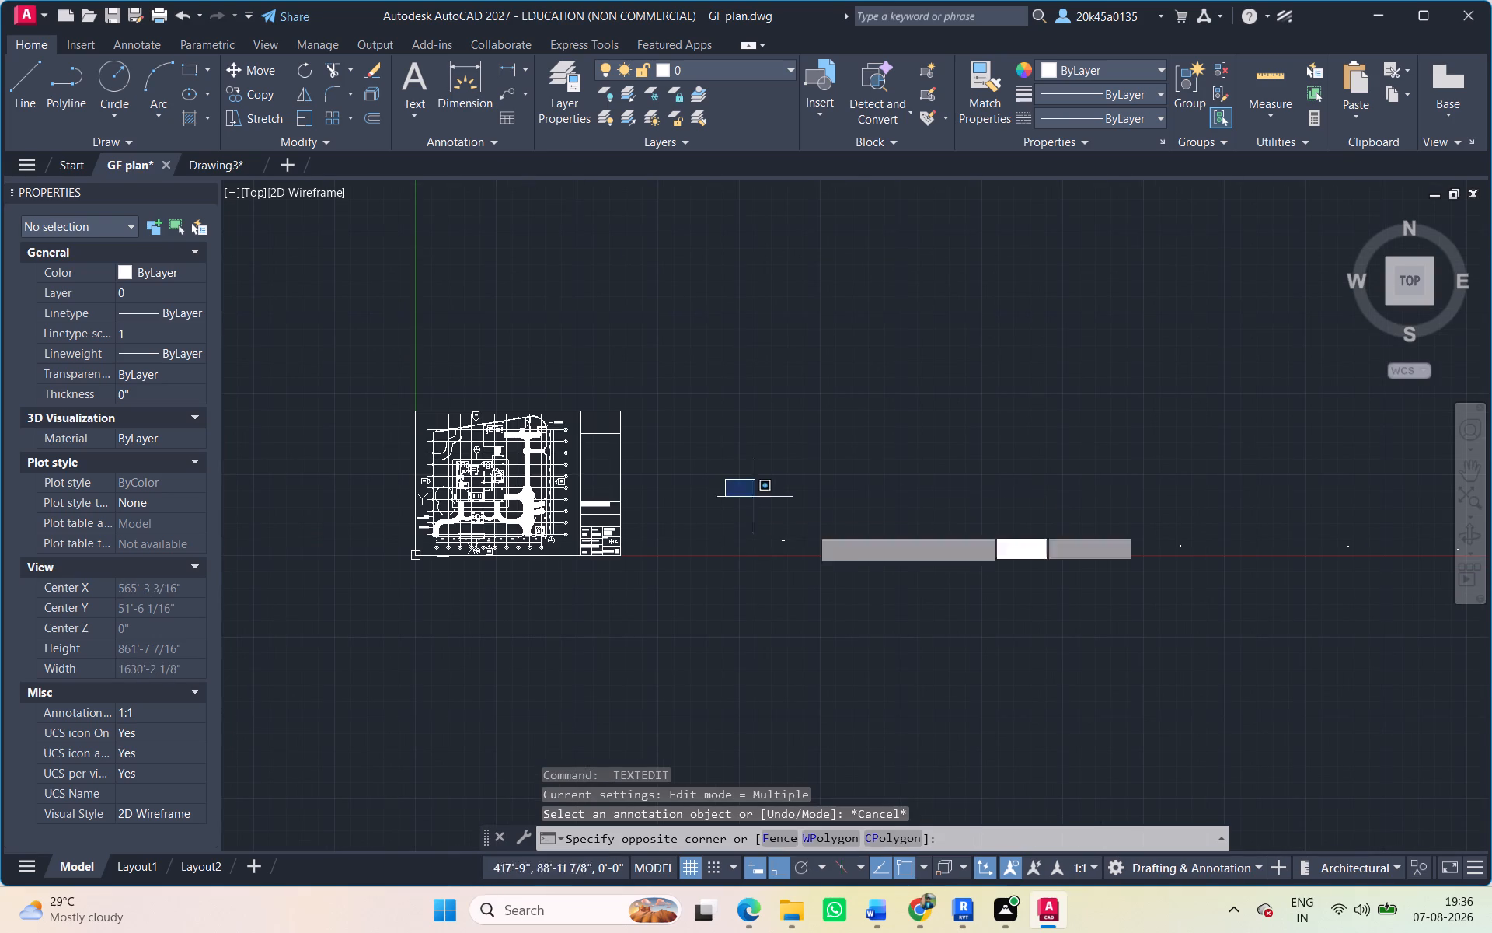
scroll(1170, 652, "down", 2)
middle_click_drag(1101, 629, 536, 549)
middle_click_drag(1306, 546, 466, 547)
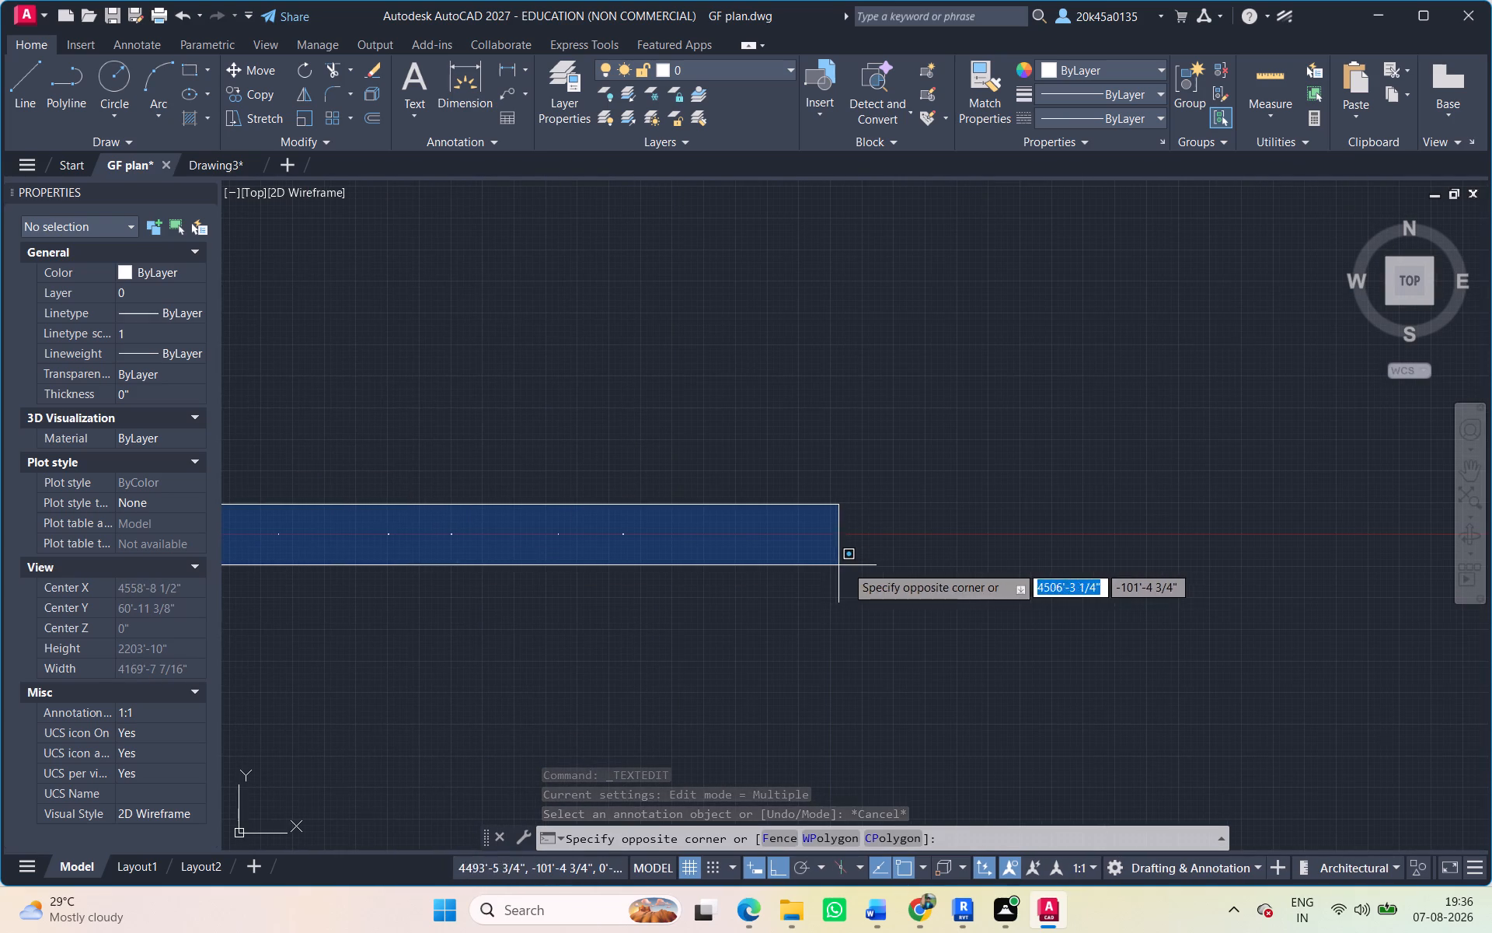
left_click(826, 563)
scroll(630, 561, "down", 2)
middle_click_drag(630, 561, 902, 561)
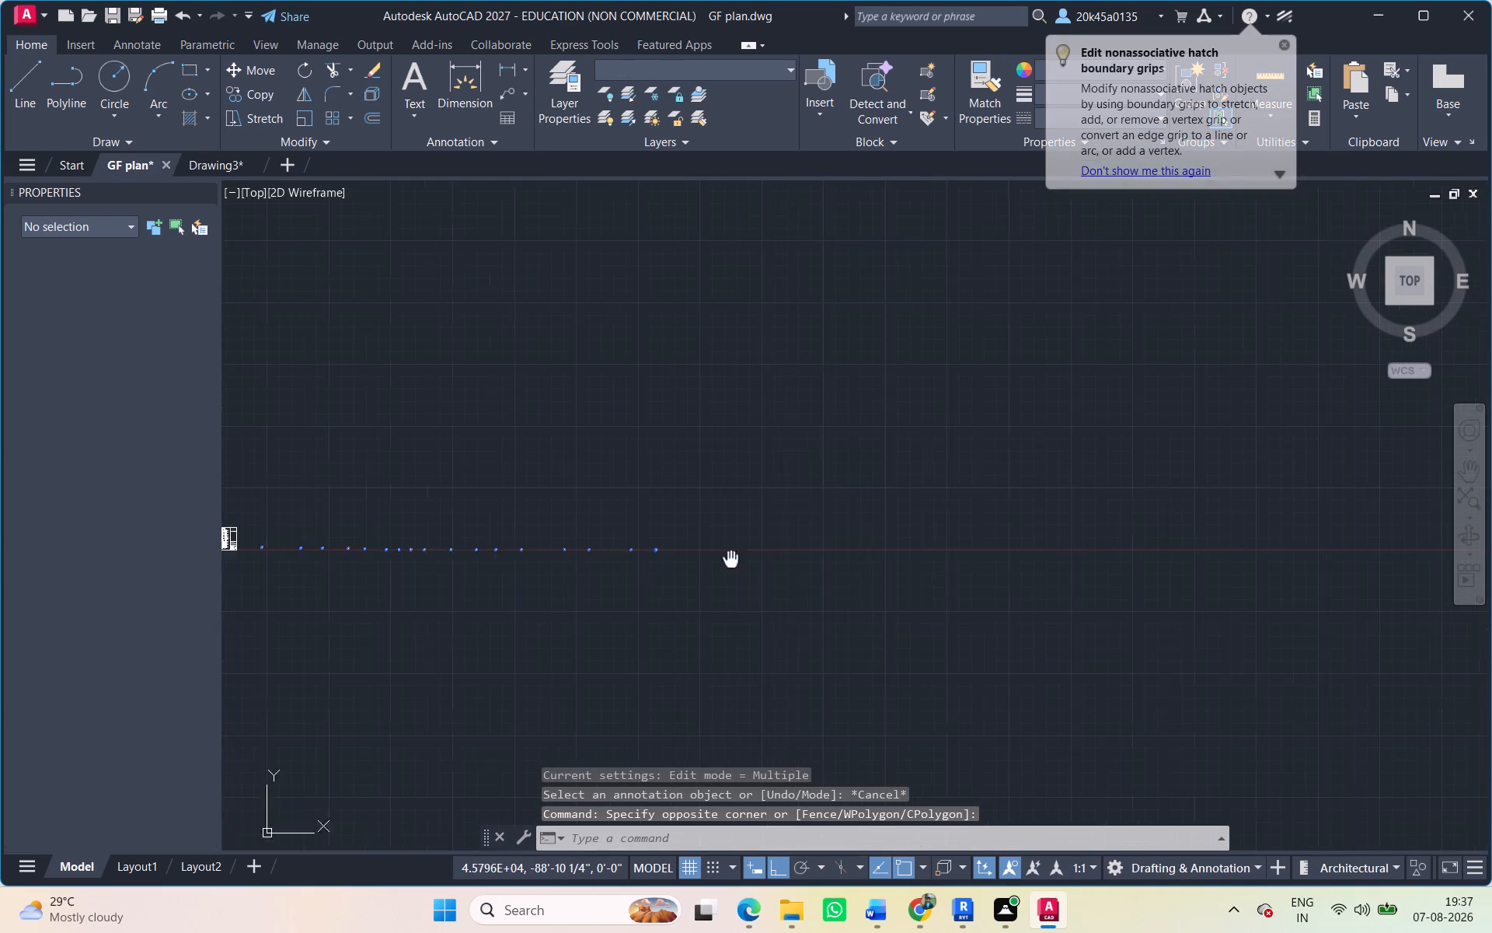
middle_click_drag(902, 561, 1104, 571)
scroll(779, 578, "up", 2)
scroll(790, 574, "down", 2)
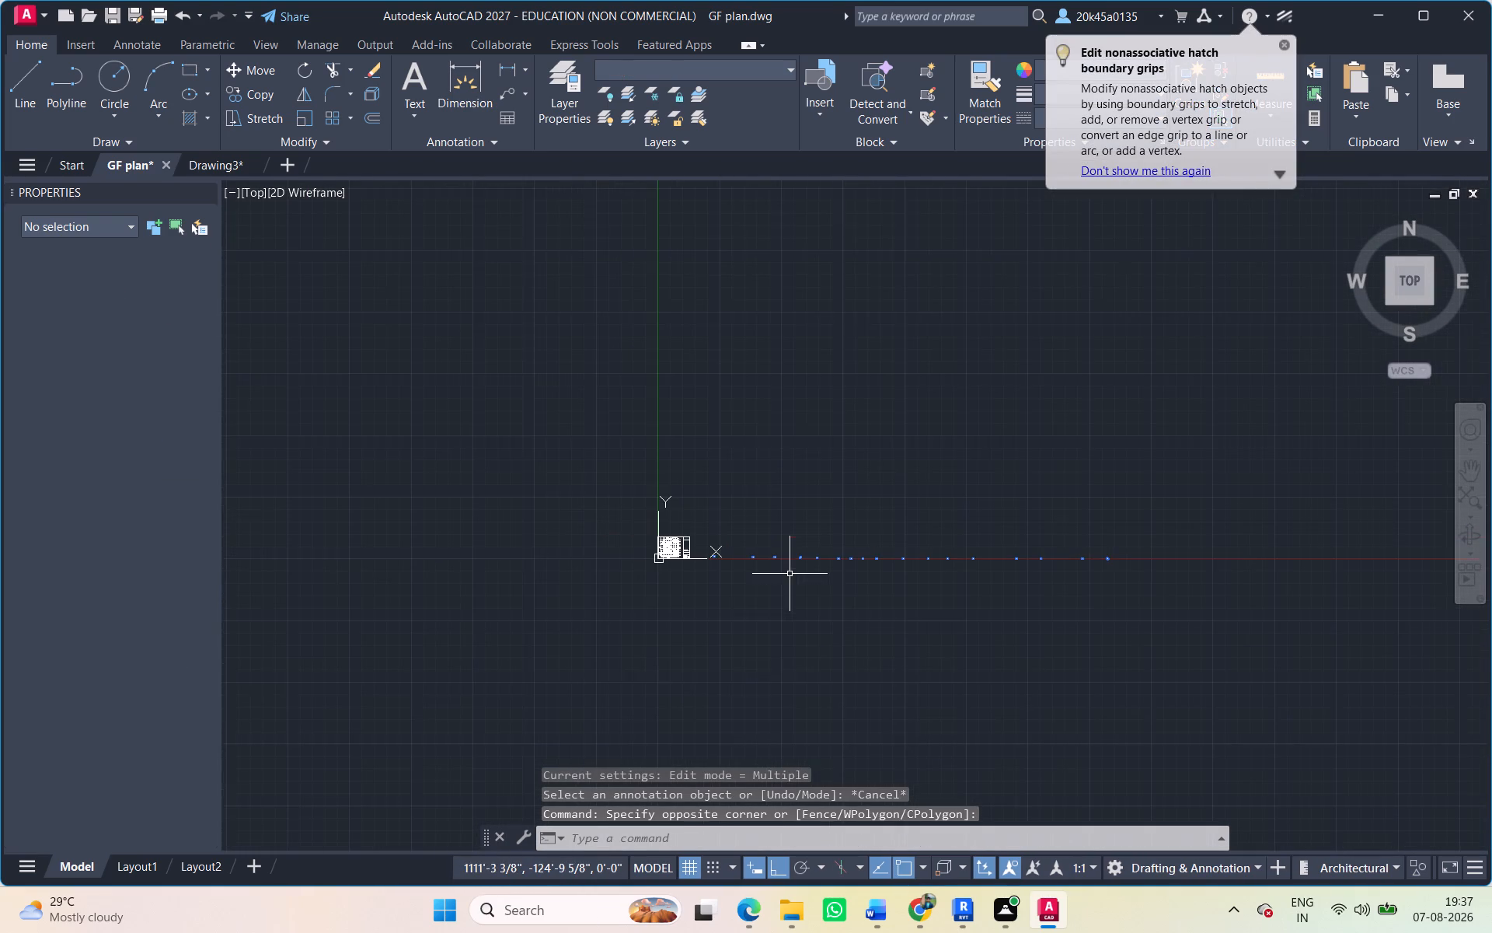
middle_click_drag(790, 574, 684, 548)
left_click(1130, 579)
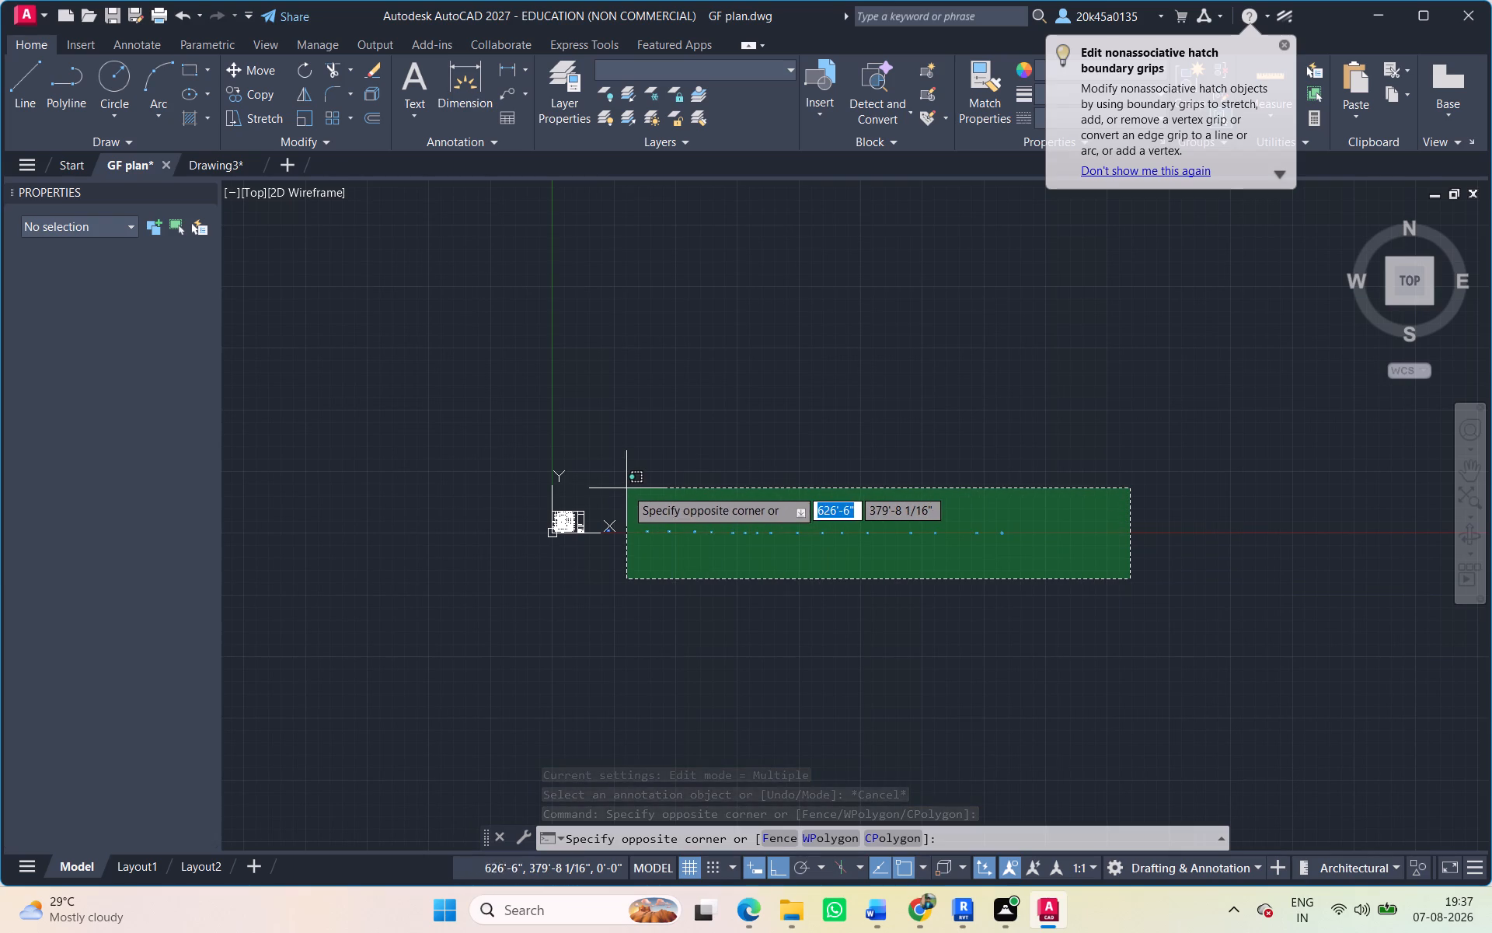
left_click(591, 483)
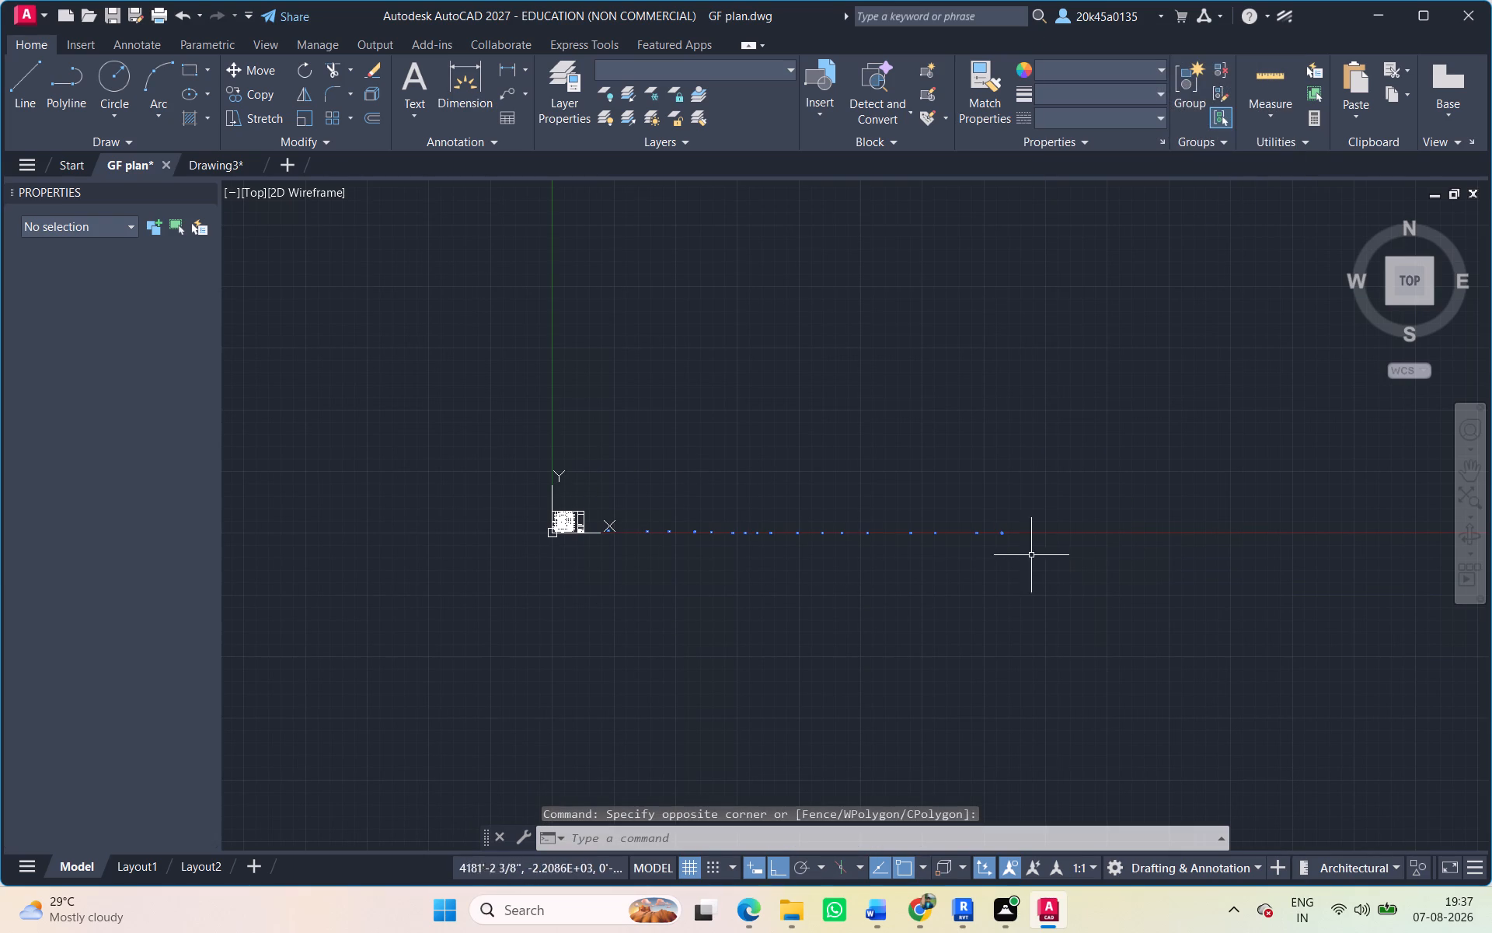
type("sc")
key("space")
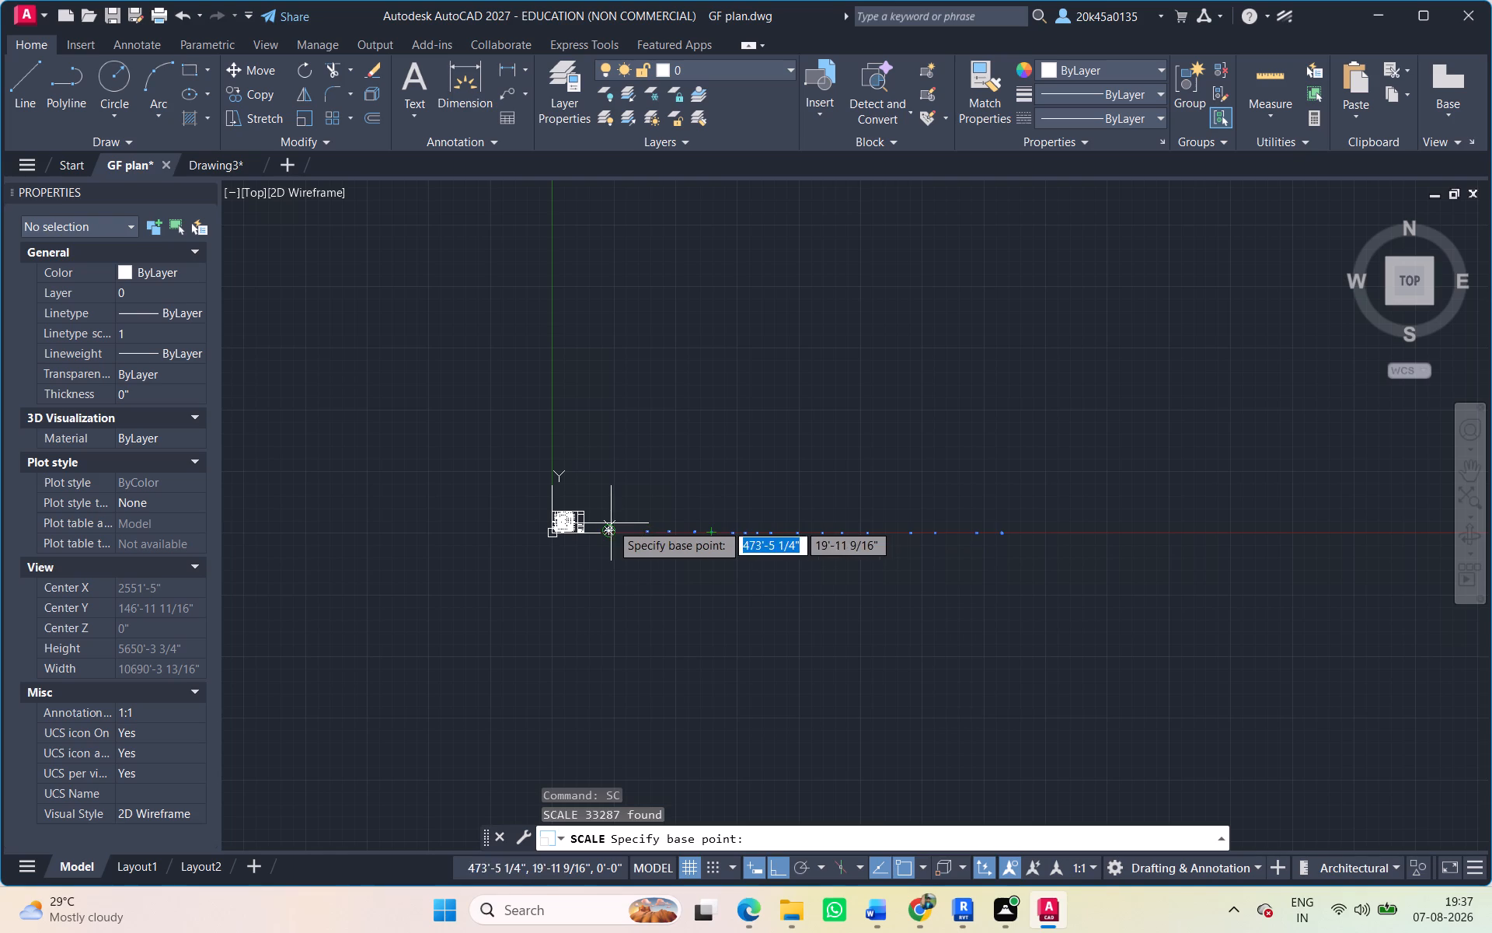
left_click(675, 494)
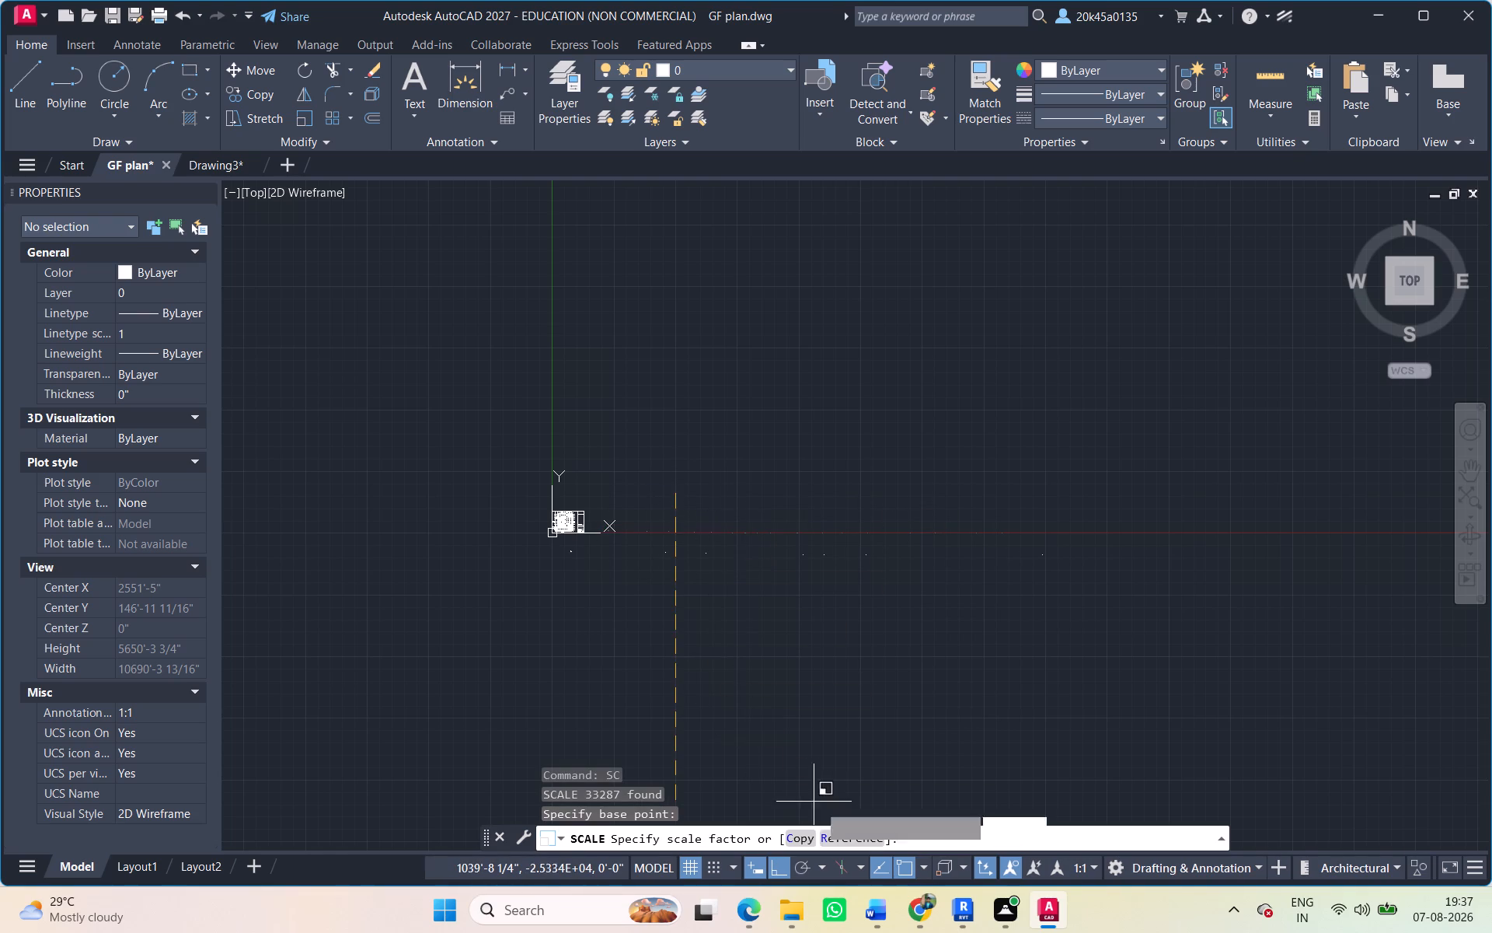
left_click(856, 836)
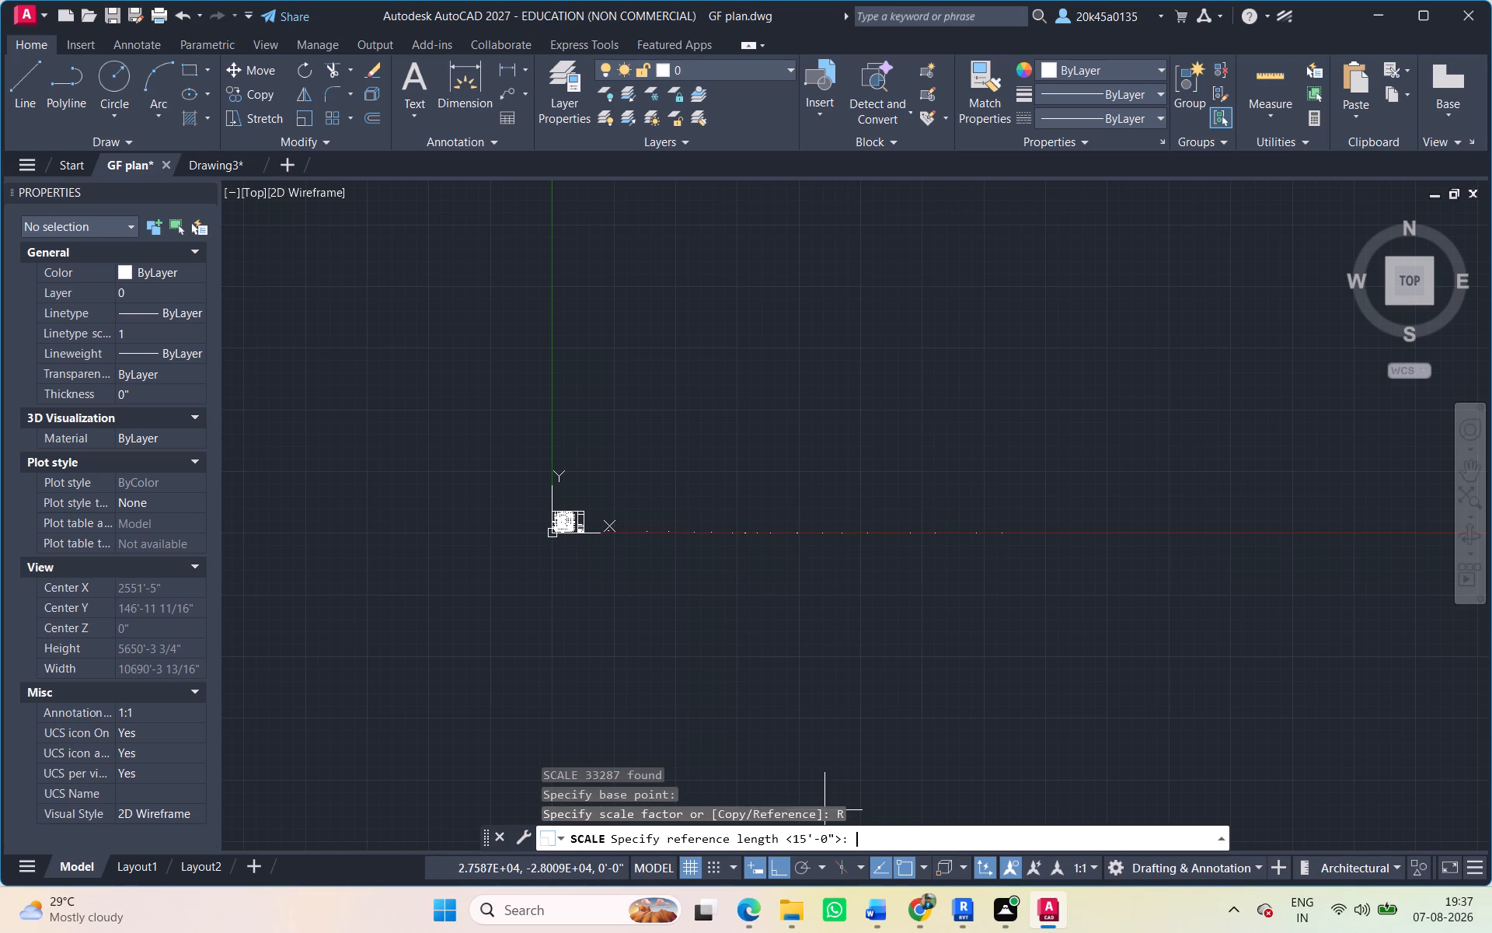
key("ctrl+v")
key("Return")
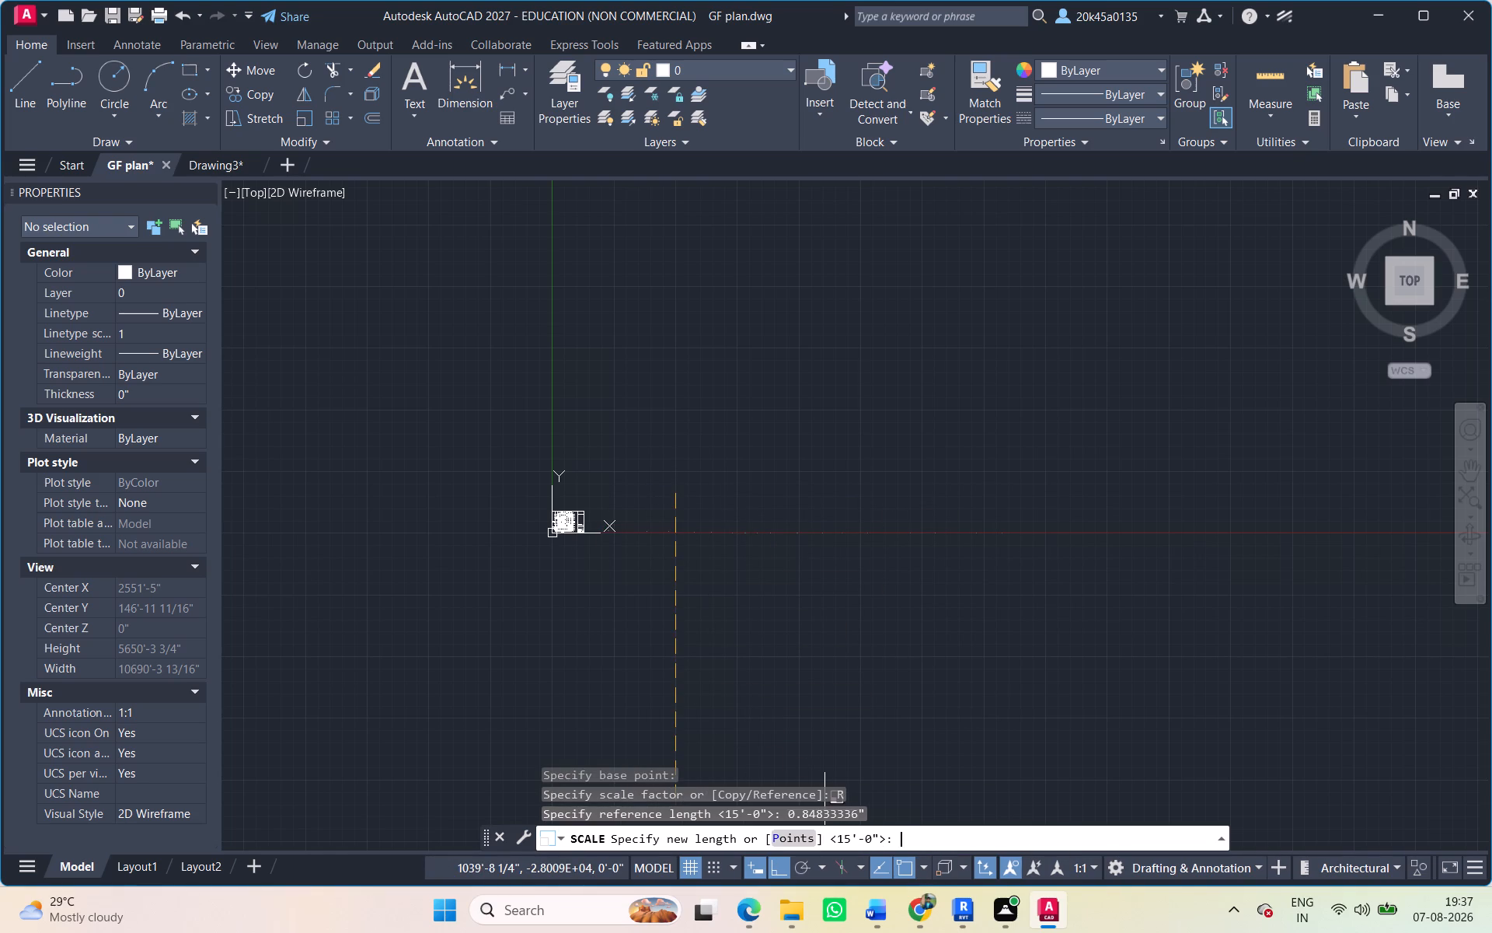
type("15'0\"")
key("BackSpace")
type(".0000")
type("00")
type("00000\"")
key("Return")
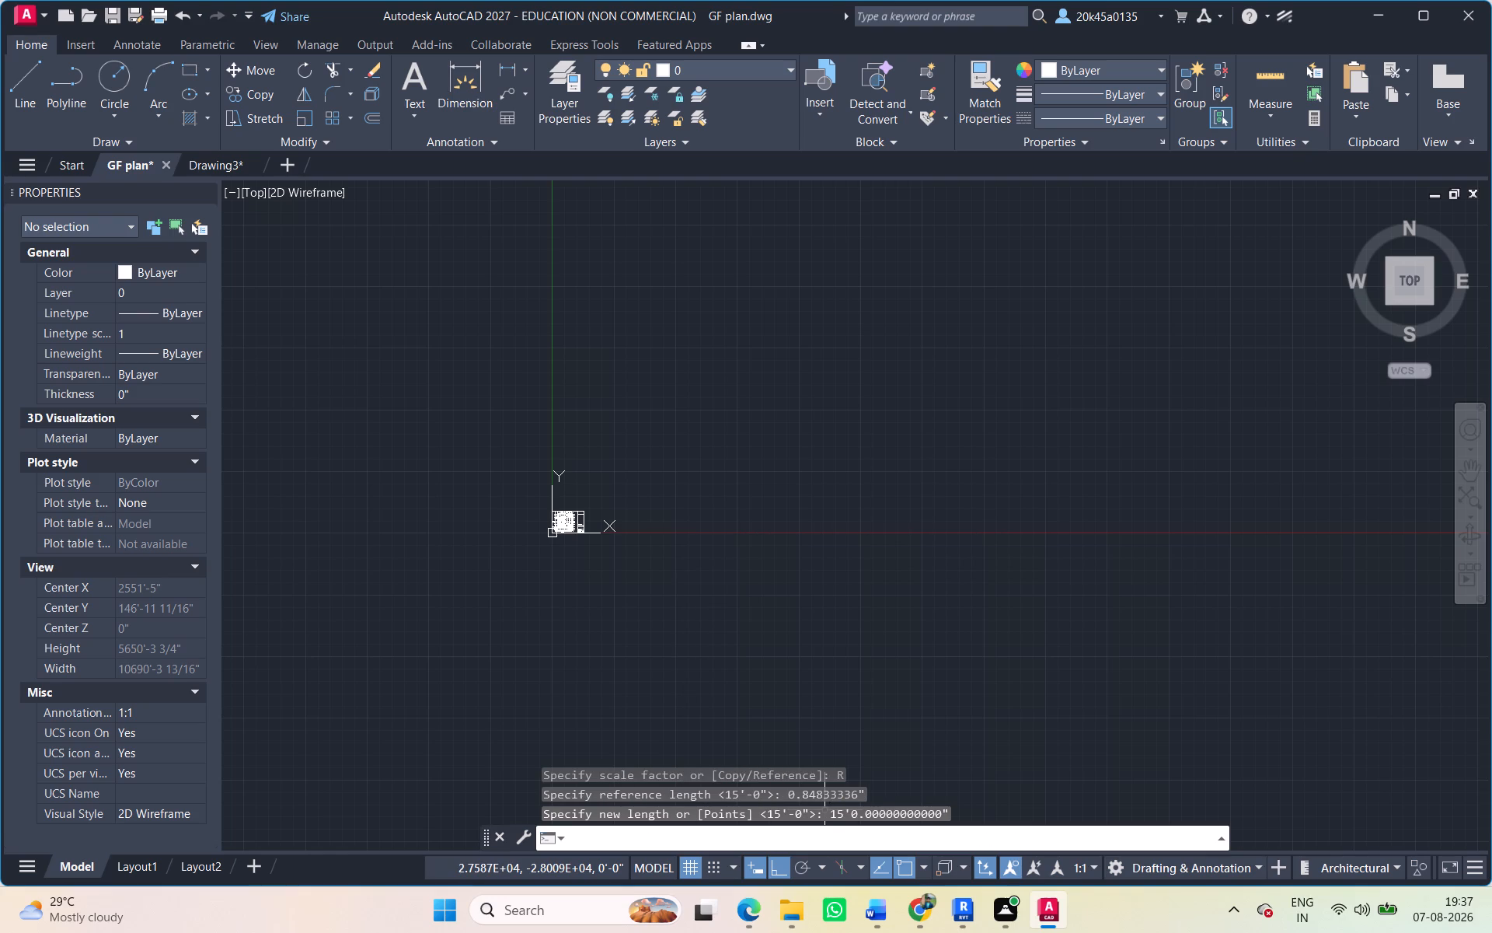
Examine the rescaled row of sheets, the First Floor Plan's grid dimensions, and their location relative to the plan at the origin.
scroll(809, 538, "down", 2)
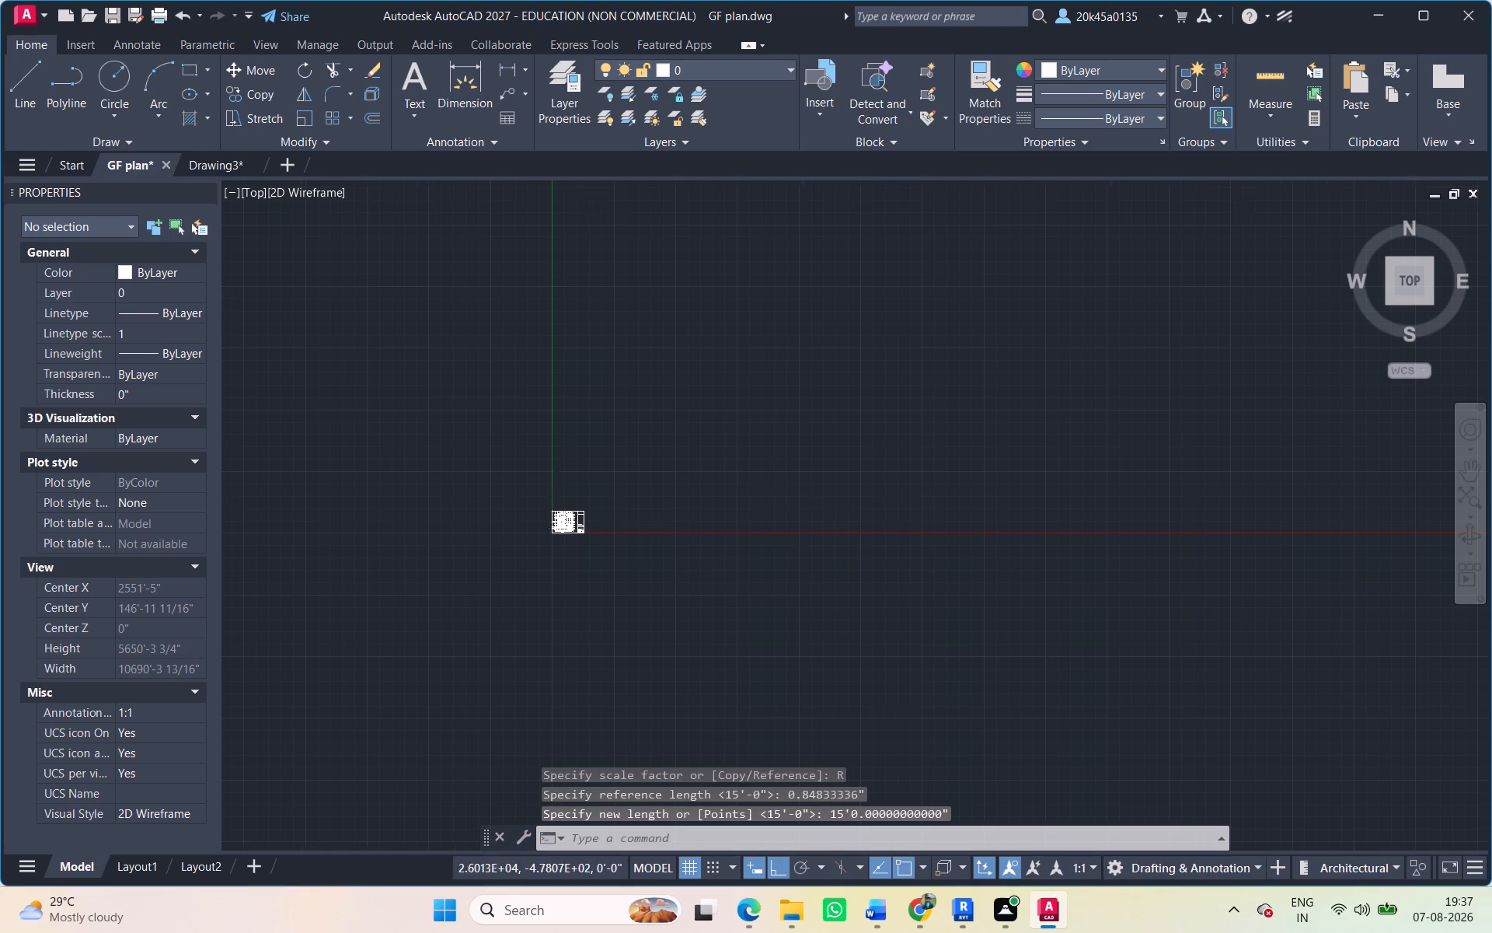
scroll(809, 538, "down", 9)
scroll(807, 536, "up", 3)
scroll(807, 536, "down", 3)
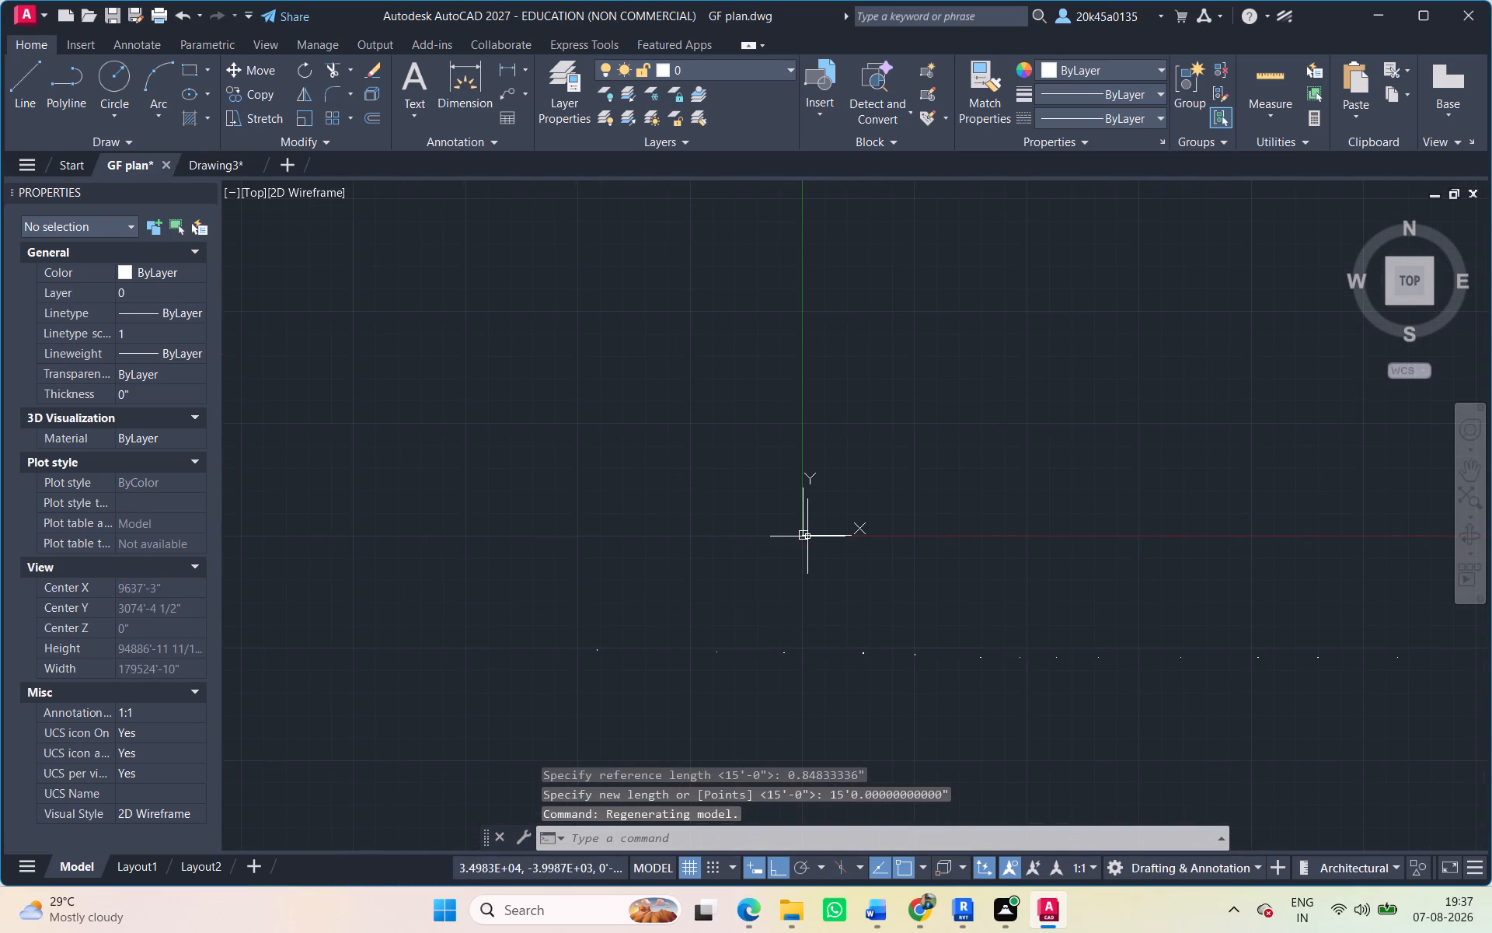
middle_click_drag(789, 681, 608, 476)
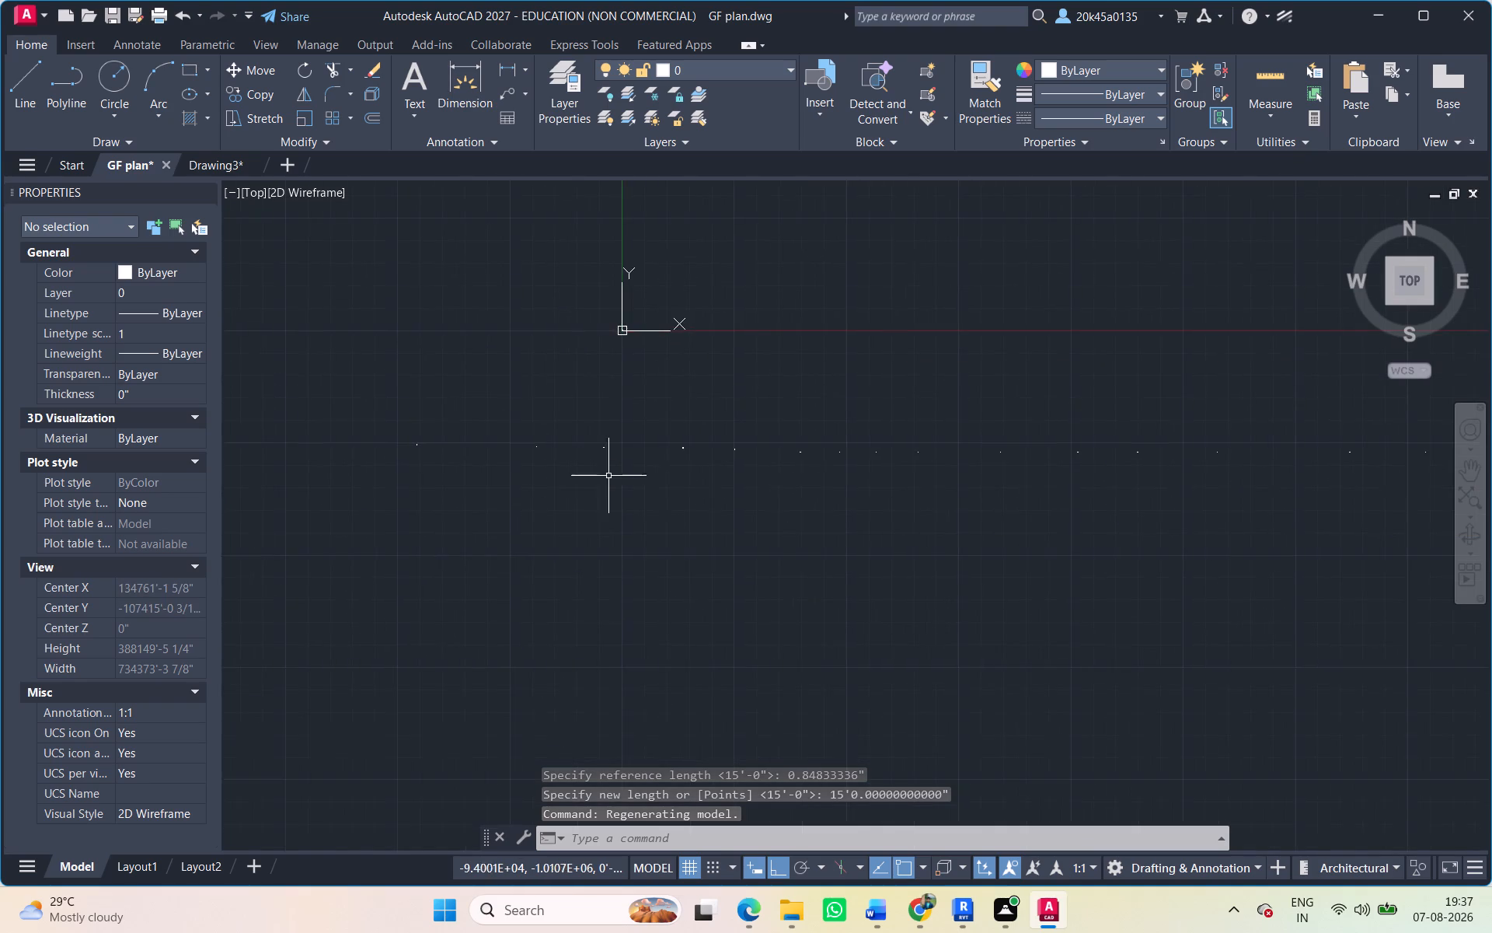
scroll(791, 499, "down", 3)
scroll(792, 500, "up", 3)
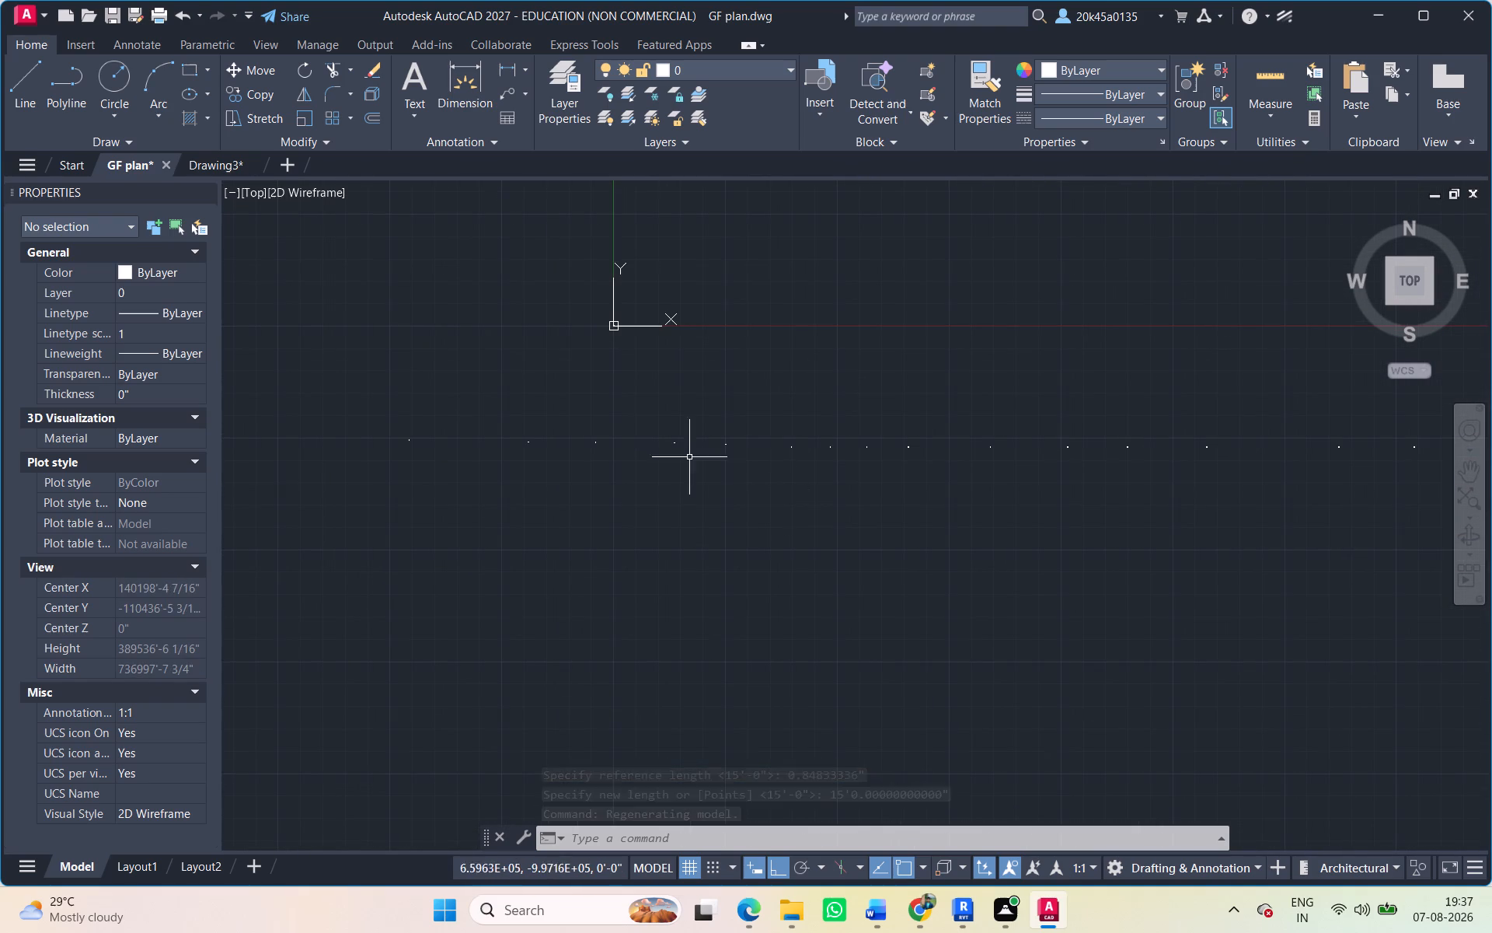
scroll(559, 449, "up", 3)
scroll(378, 426, "up", 4)
scroll(566, 404, "up", 3)
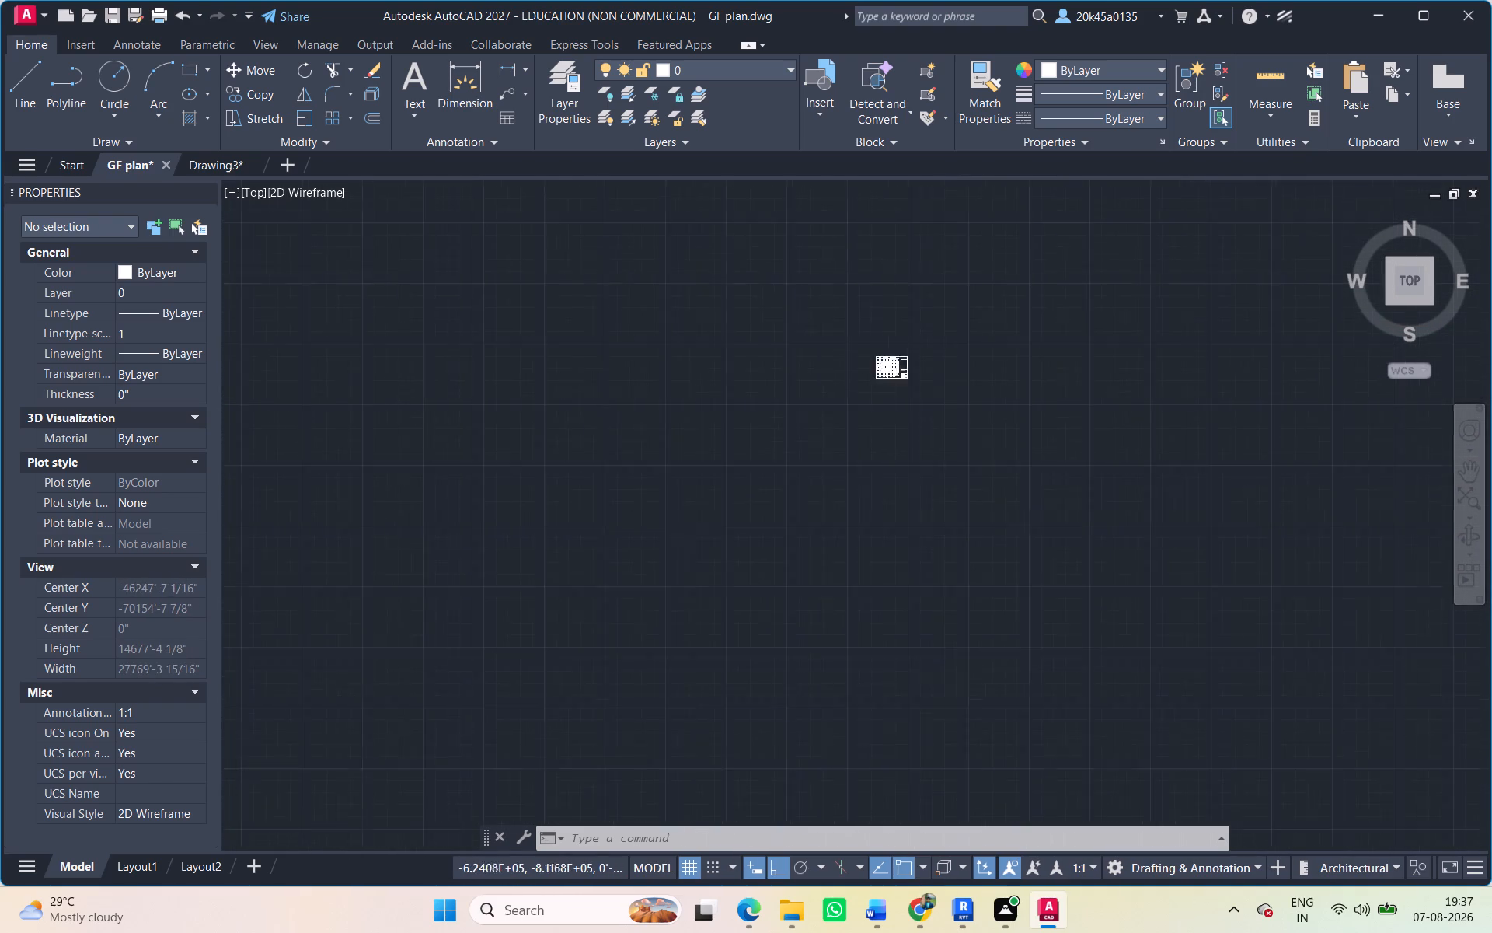
scroll(1006, 388, "up", 4)
middle_click_drag(1060, 379, 526, 652)
scroll(585, 487, "up", 2)
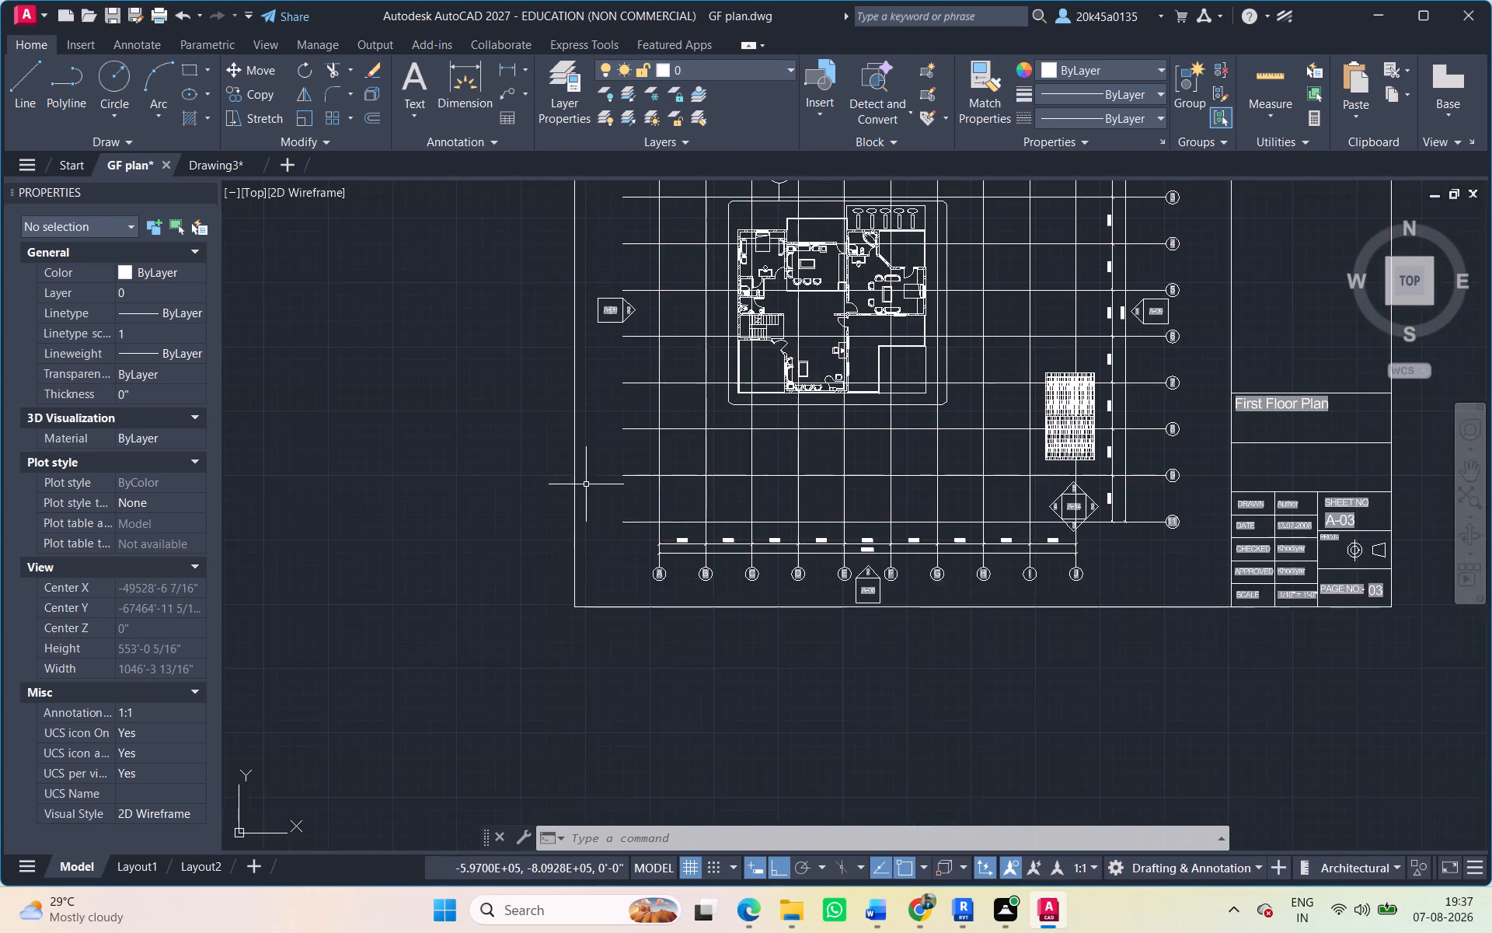
middle_click_drag(569, 484, 460, 500)
scroll(553, 606, "up", 3)
middle_click_drag(562, 592, 523, 672)
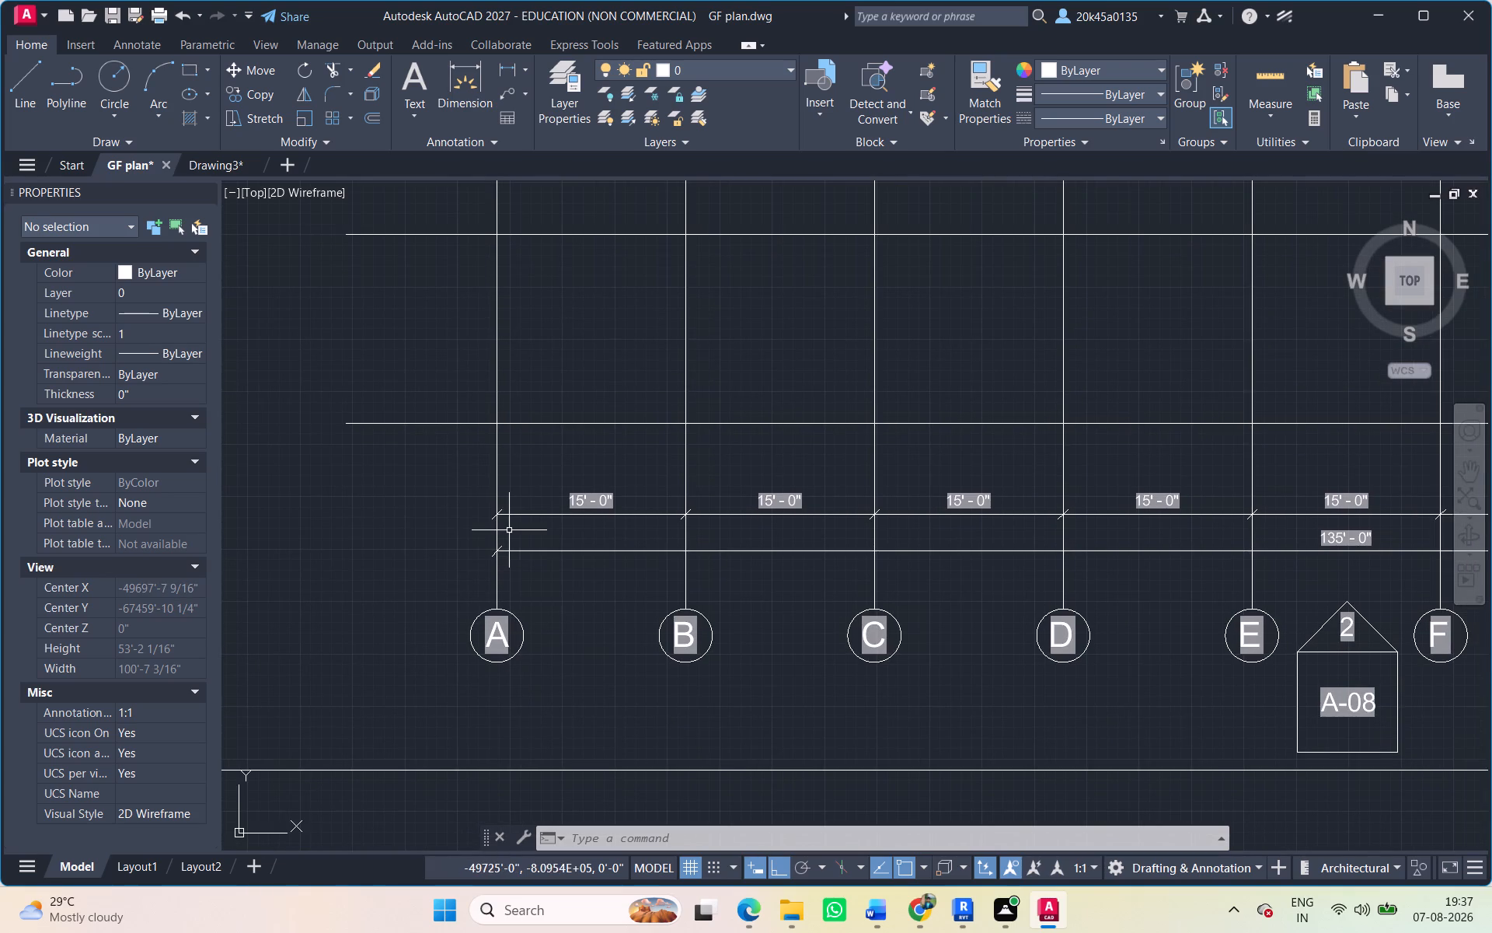
scroll(505, 526, "down", 3)
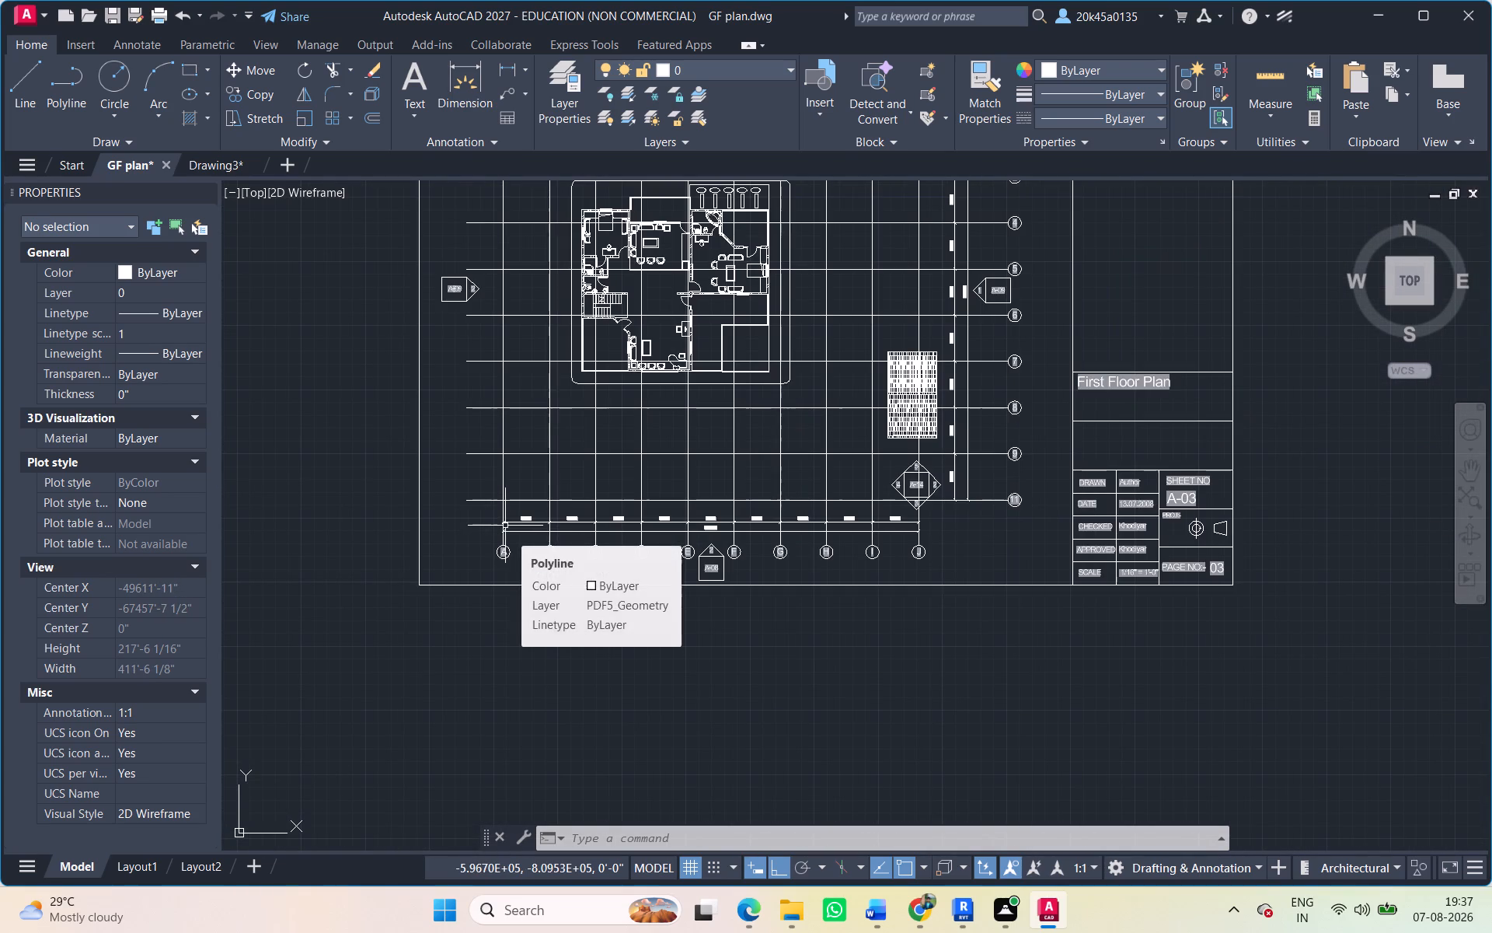
scroll(505, 526, "down", 6)
scroll(505, 526, "up", 5)
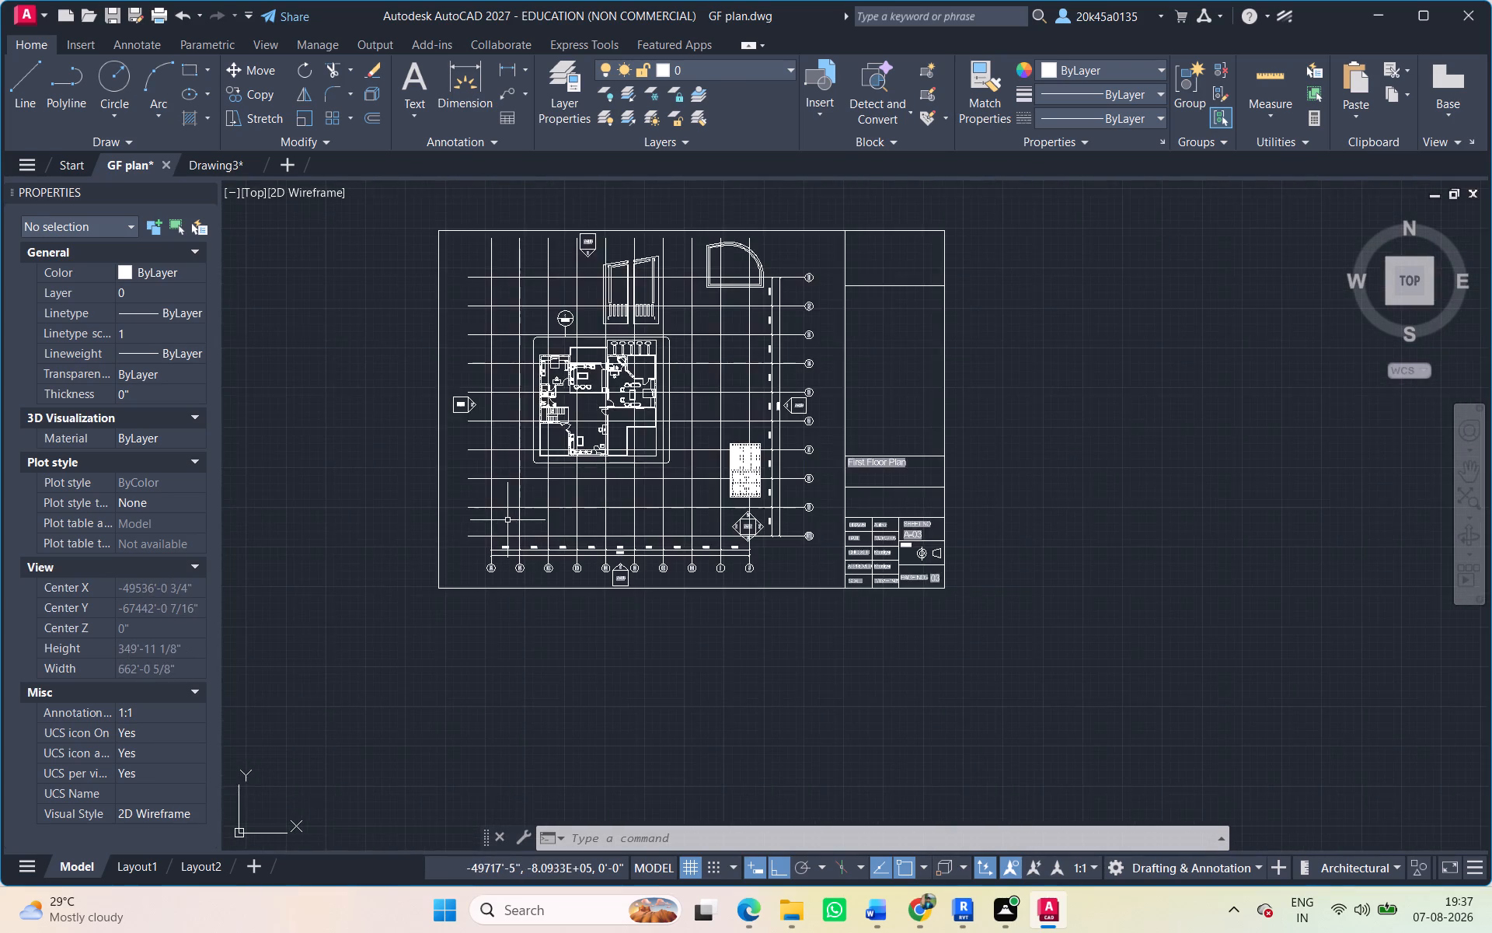
scroll(507, 520, "down", 14)
middle_click_drag(631, 491, 568, 650)
scroll(705, 447, "up", 4)
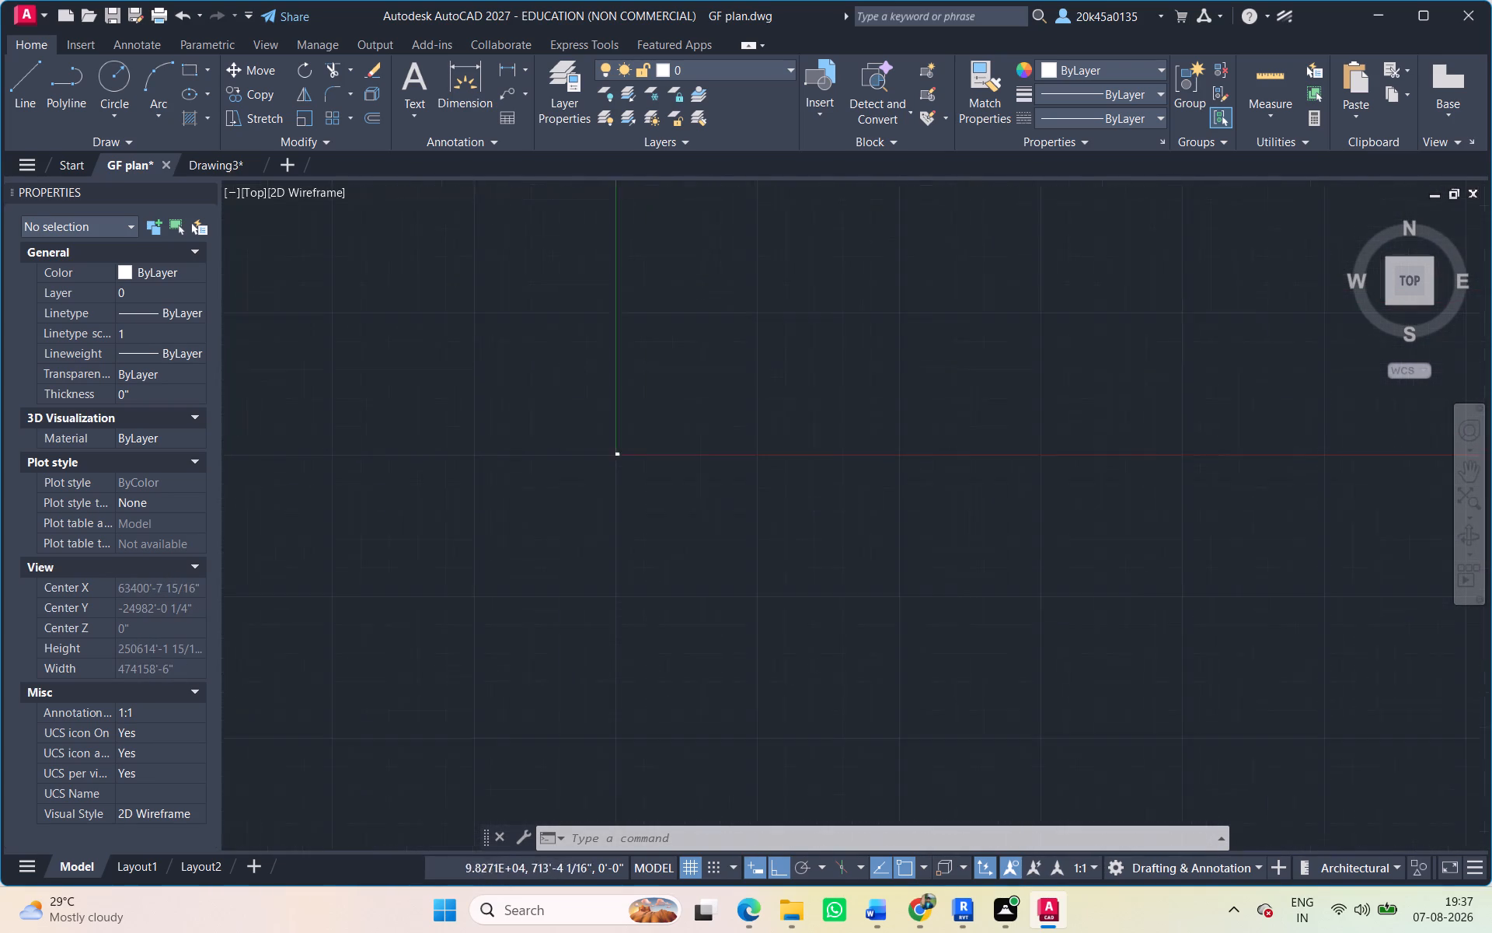
scroll(625, 463, "up", 4)
scroll(420, 425, "up", 1)
middle_click_drag(420, 425, 671, 404)
scroll(614, 505, "down", 4)
middle_click_drag(629, 510, 918, 292)
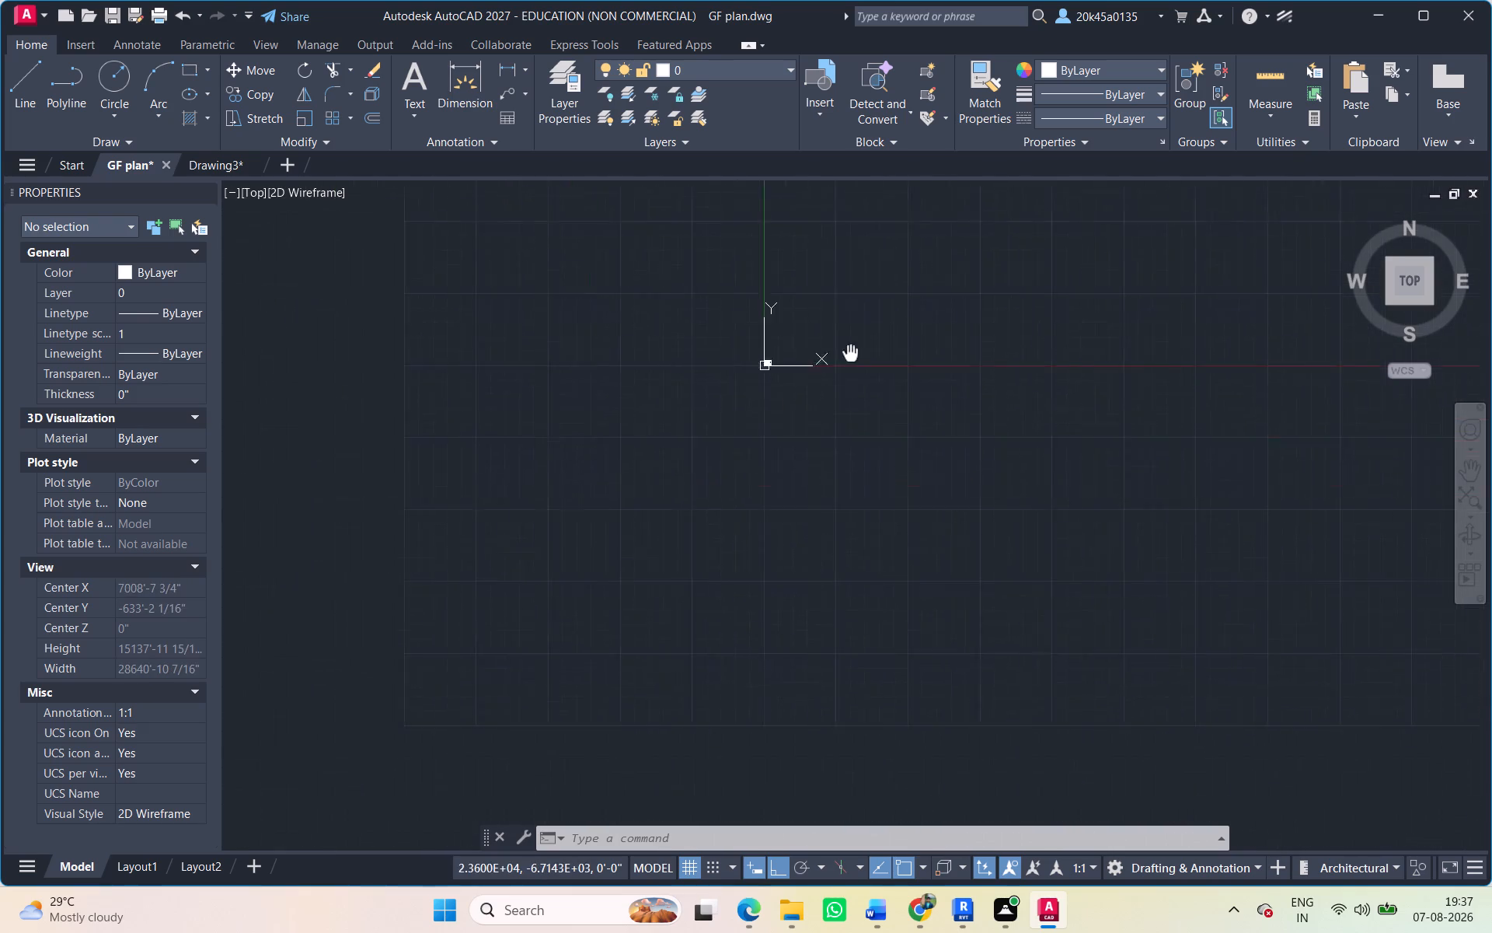
middle_click_drag(918, 292, 958, 261)
scroll(546, 648, "down", 2)
middle_click_drag(570, 608, 782, 337)
scroll(687, 516, "down", 3)
middle_click_drag(681, 508, 747, 402)
scroll(668, 531, "up", 2)
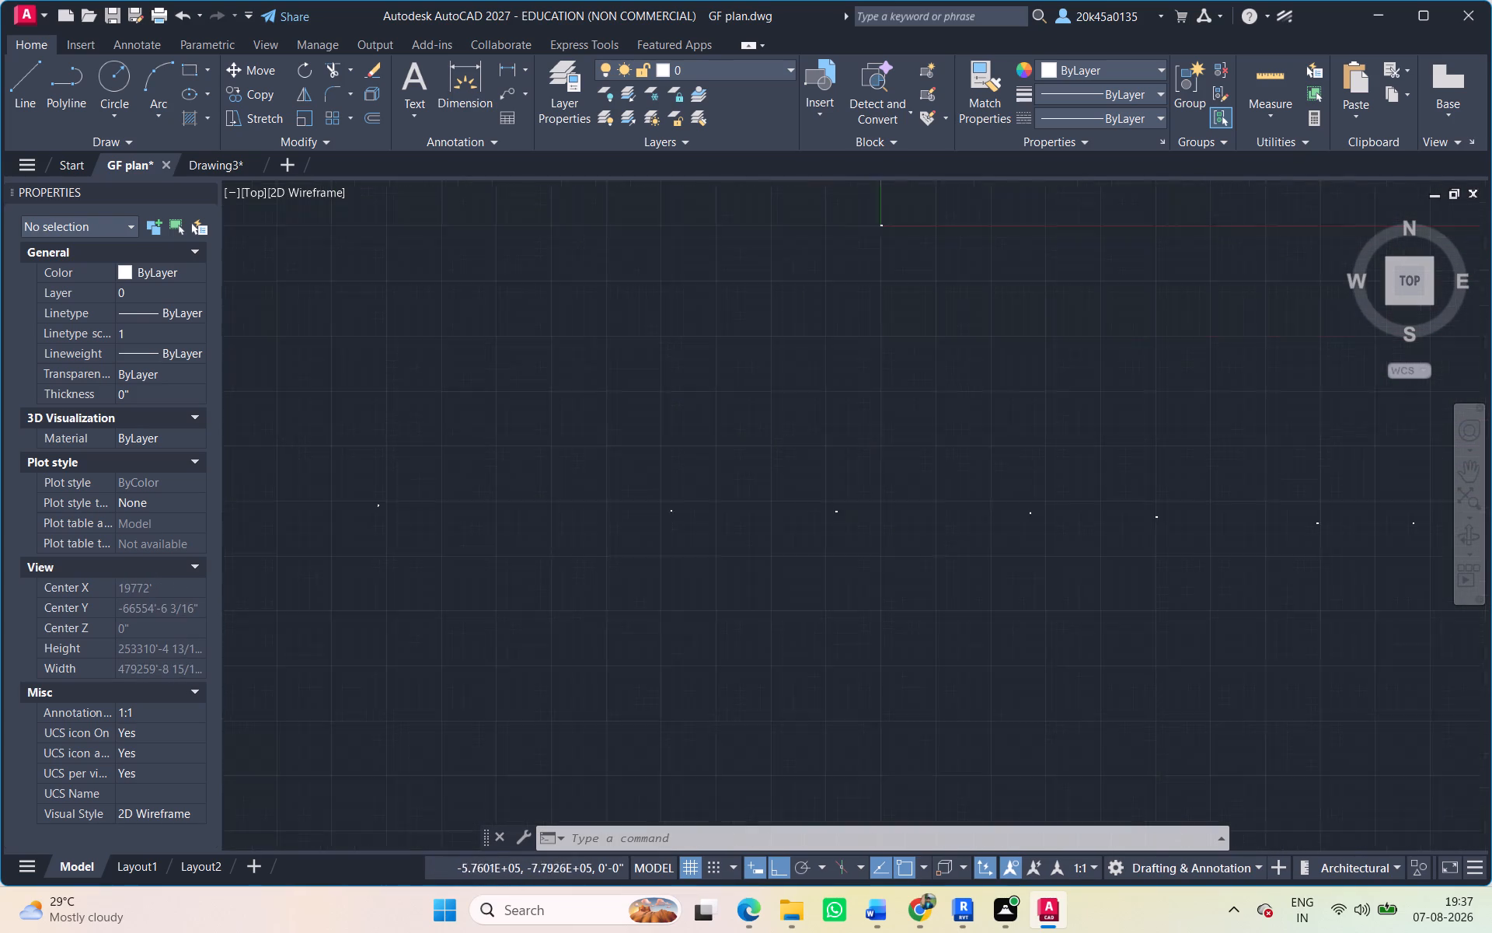
Check the spacing between grid lines A and B on the First Floor Plan with a temporary linear dimension, without placing it.
scroll(667, 540, "up", 6)
middle_click_drag(793, 283, 804, 353)
scroll(344, 589, "up", 2)
scroll(606, 416, "up", 4)
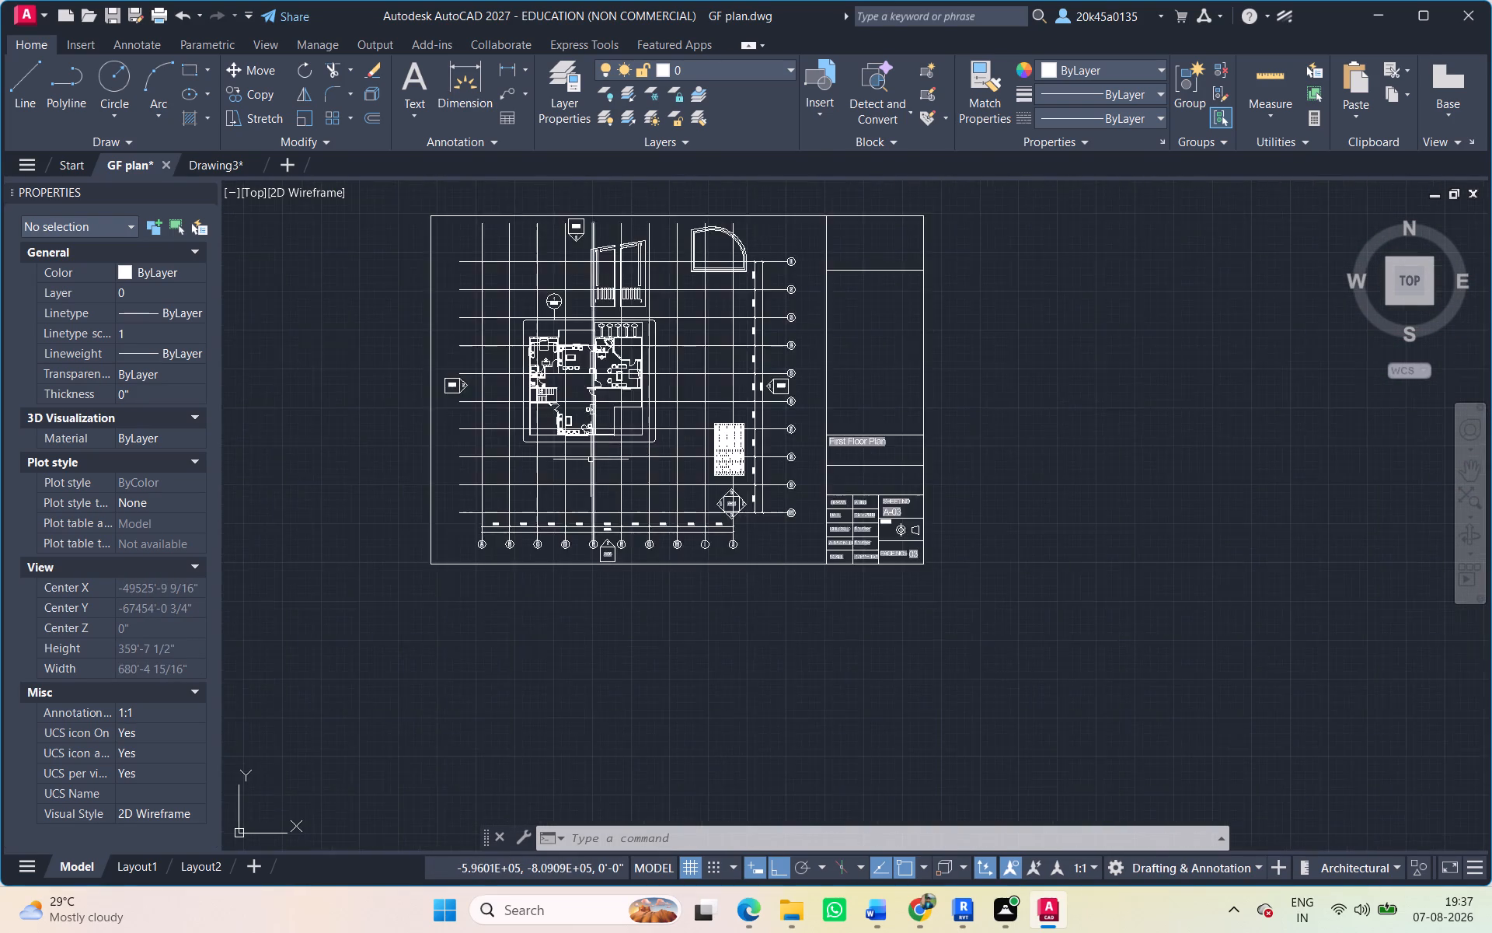
scroll(591, 460, "up", 1)
left_click(511, 65)
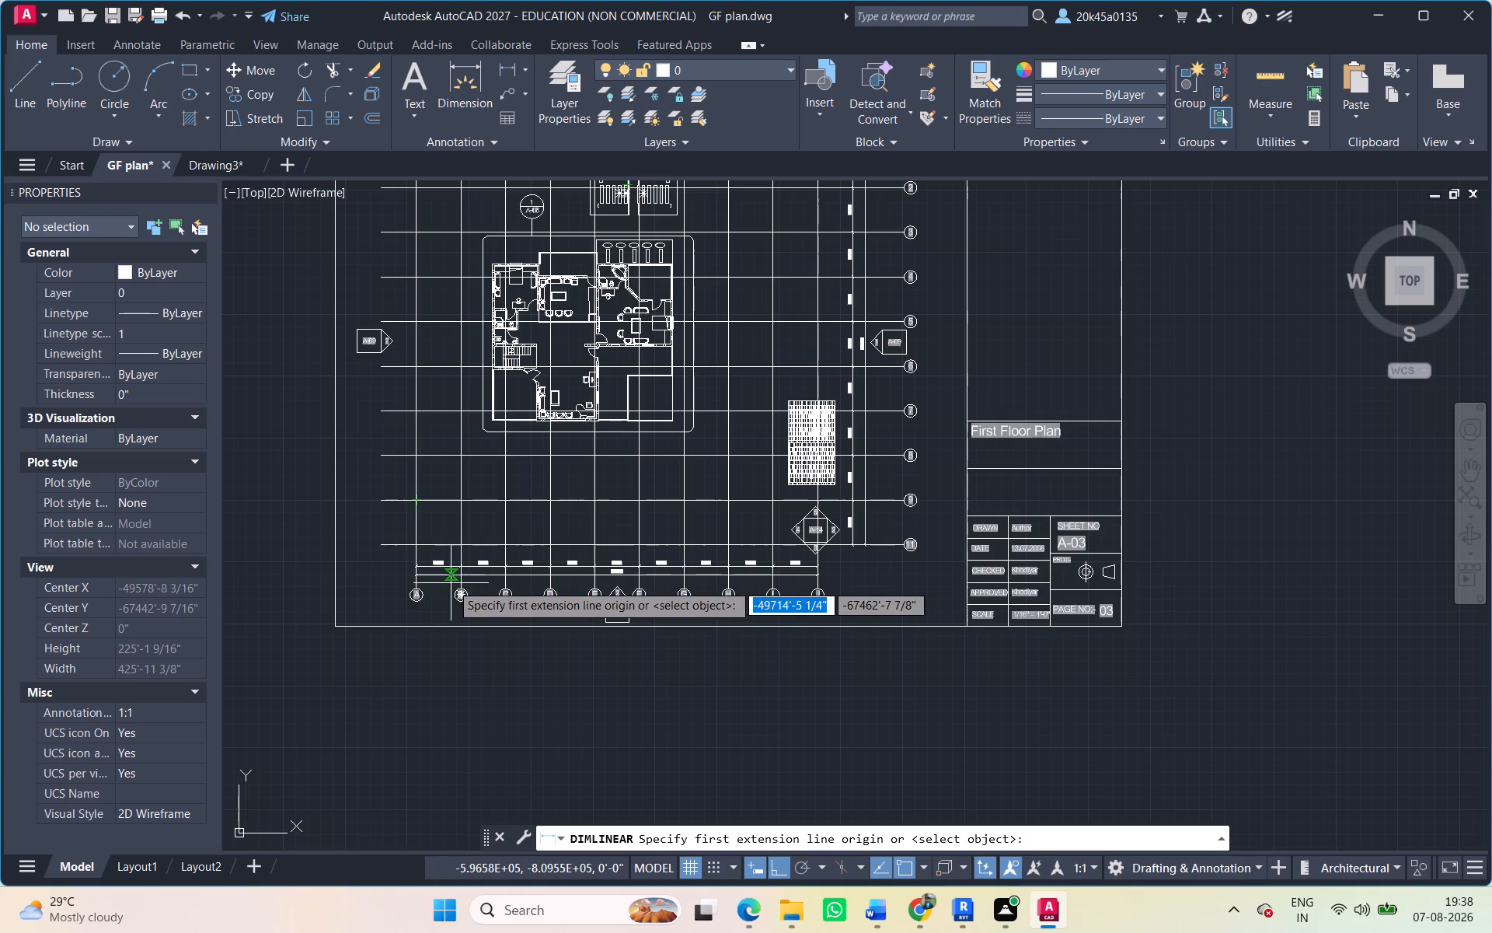
scroll(452, 589, "up", 3)
middle_click_drag(453, 589, 680, 568)
scroll(608, 522, "up", 2)
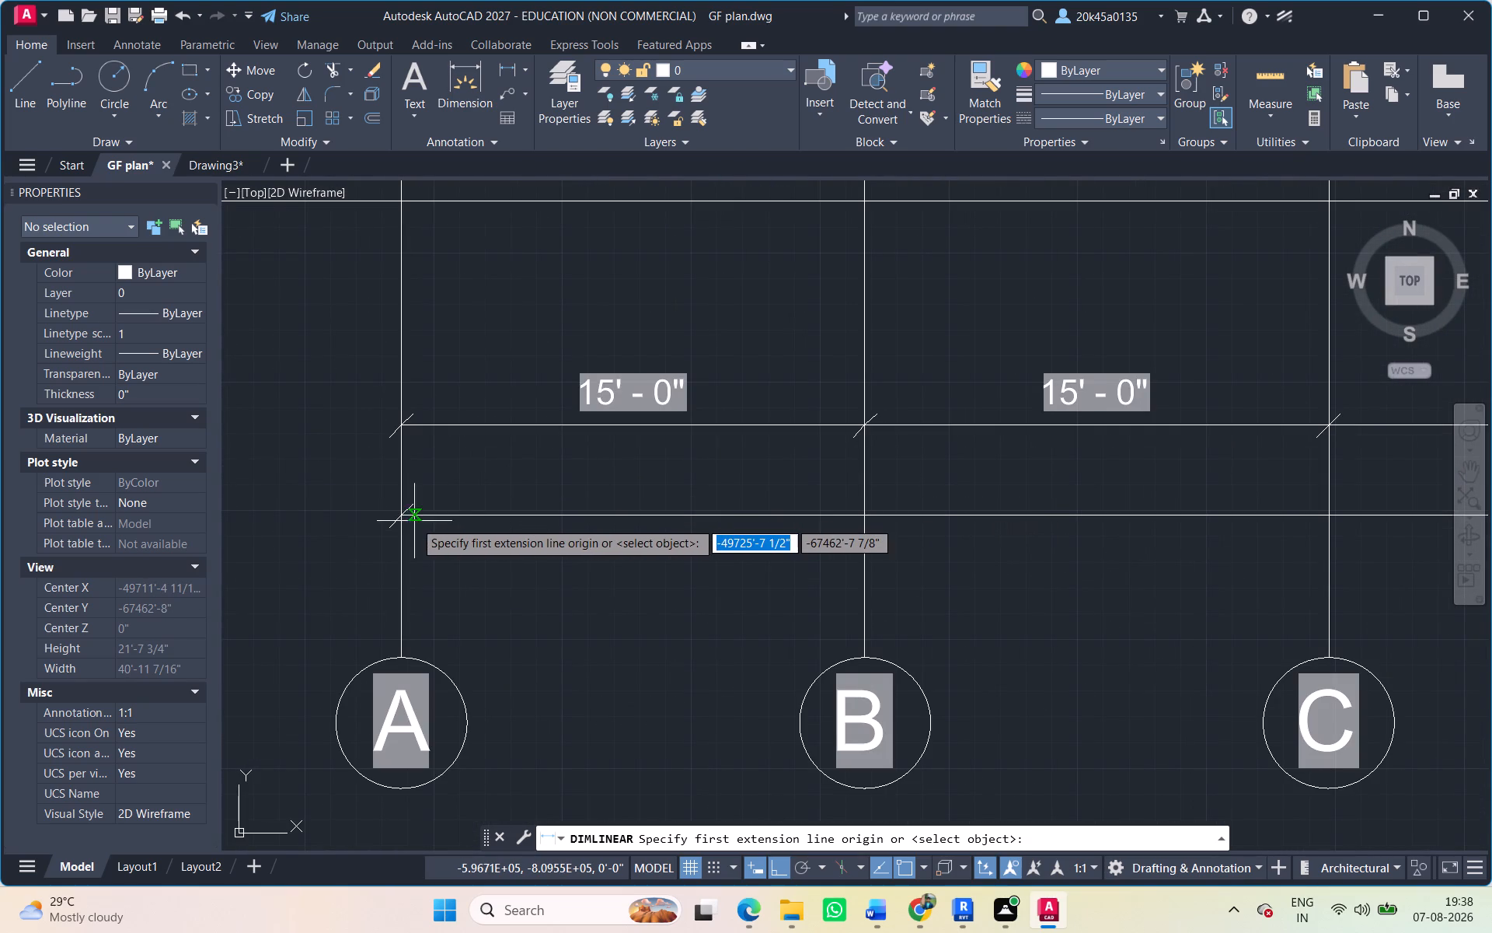
left_click(403, 518)
left_click(862, 512)
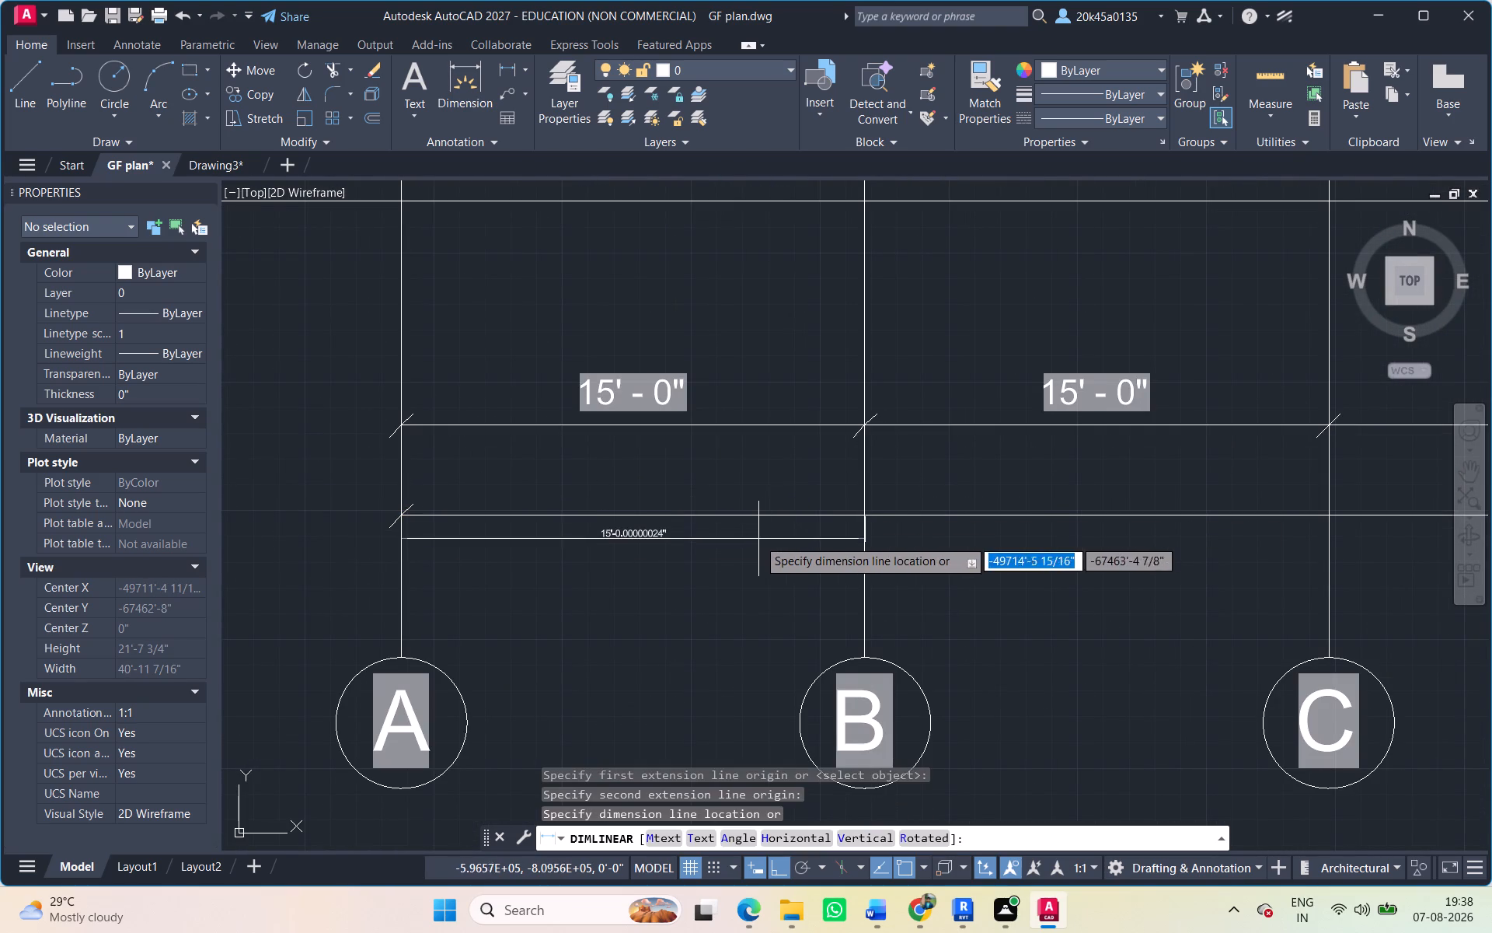
scroll(661, 543, "up", 3)
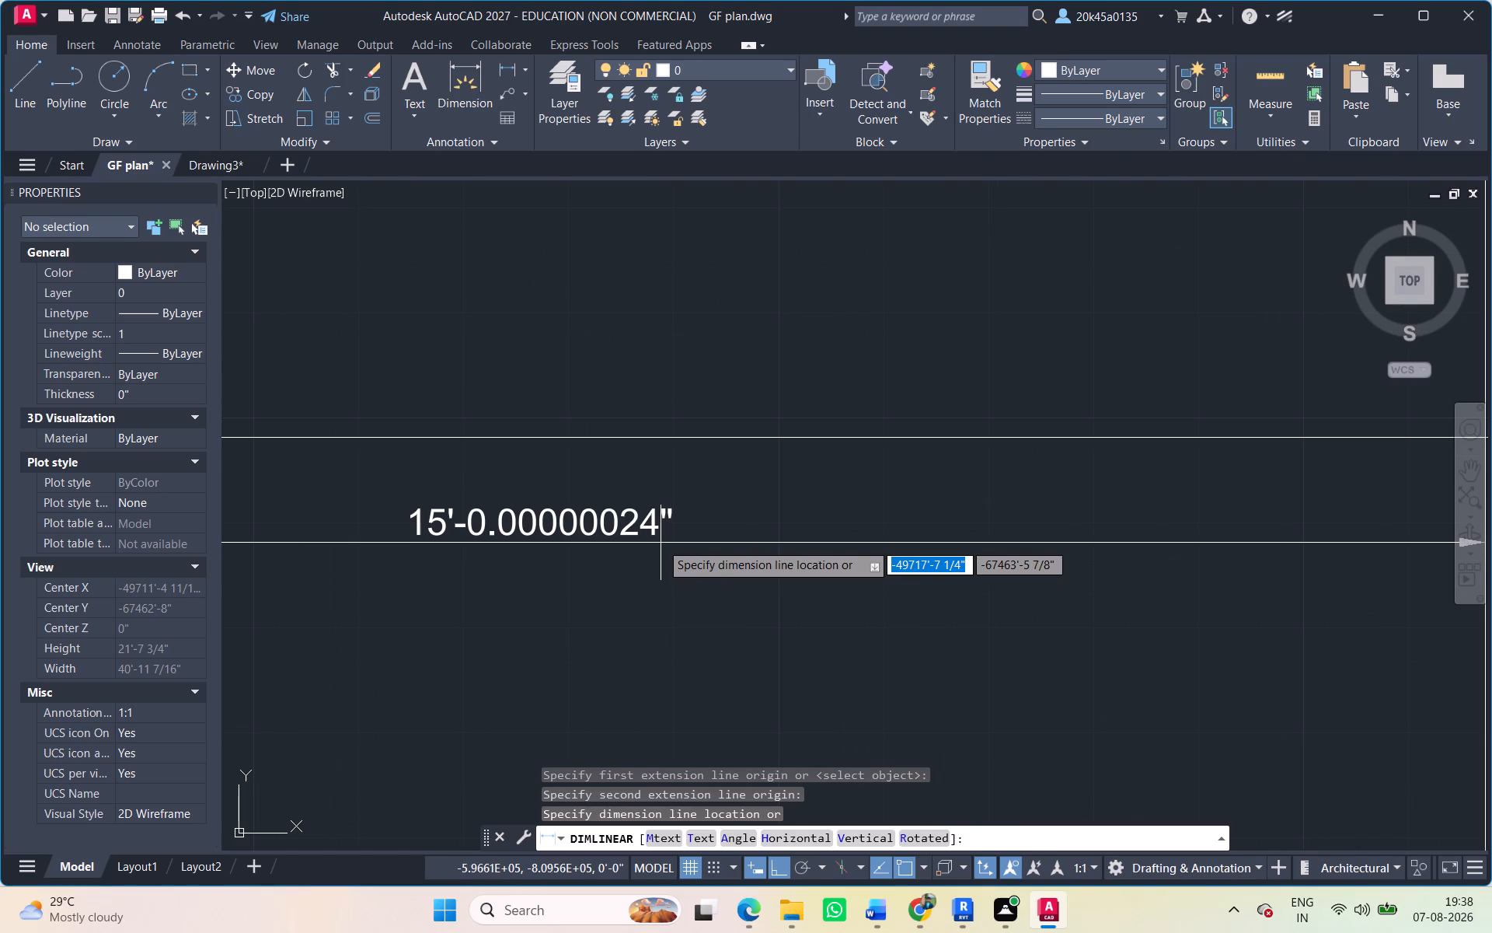
scroll(575, 426, "down", 5)
scroll(609, 490, "down", 1)
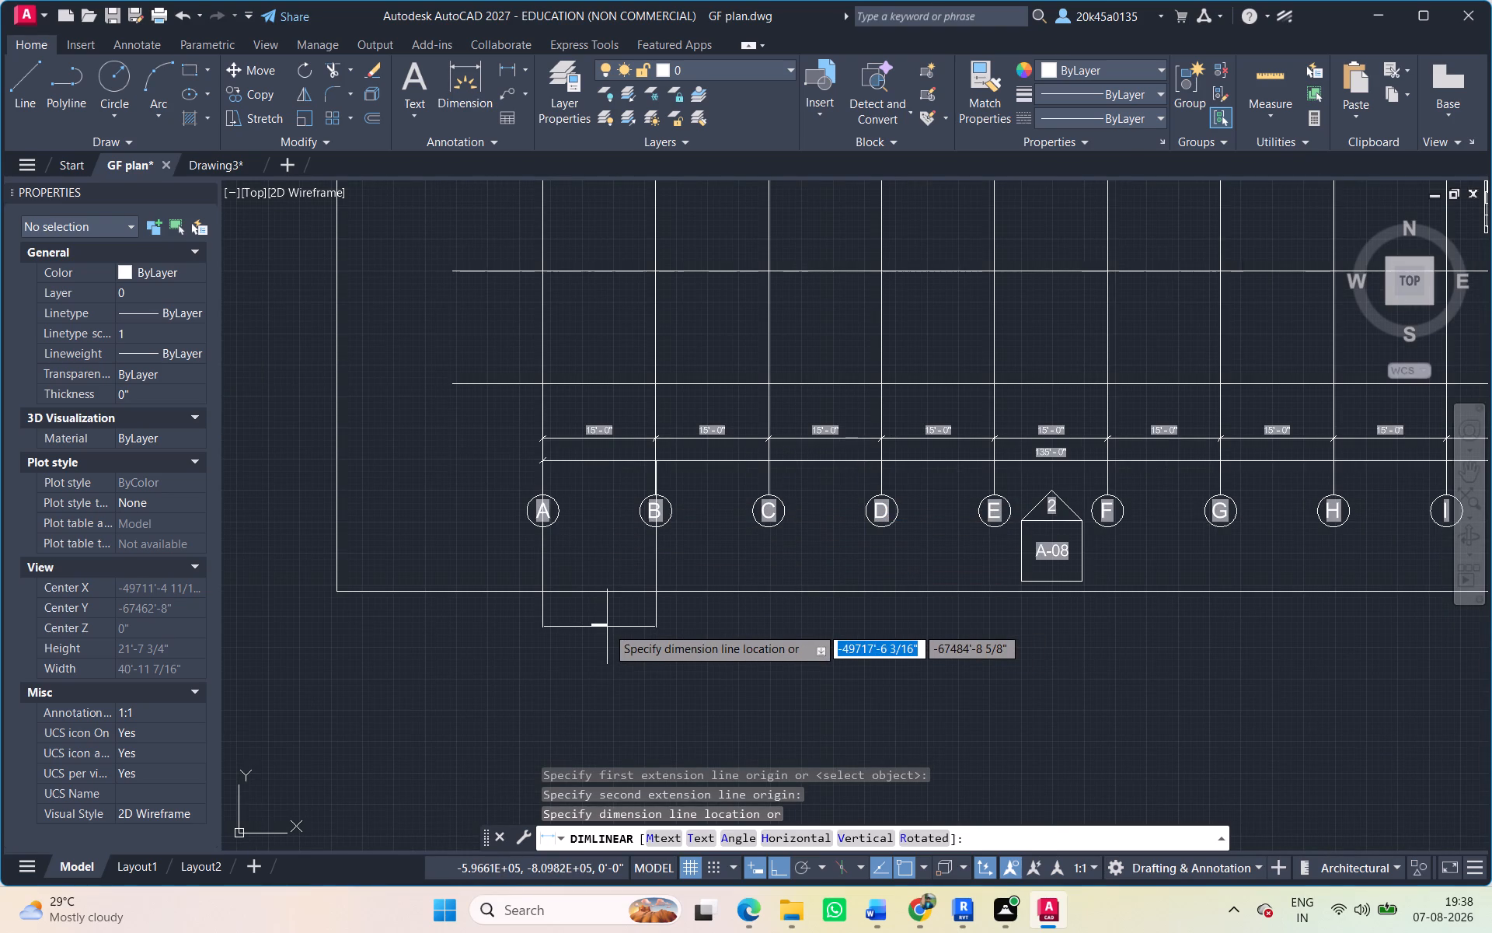
key("Escape")
scroll(625, 641, "down", 3)
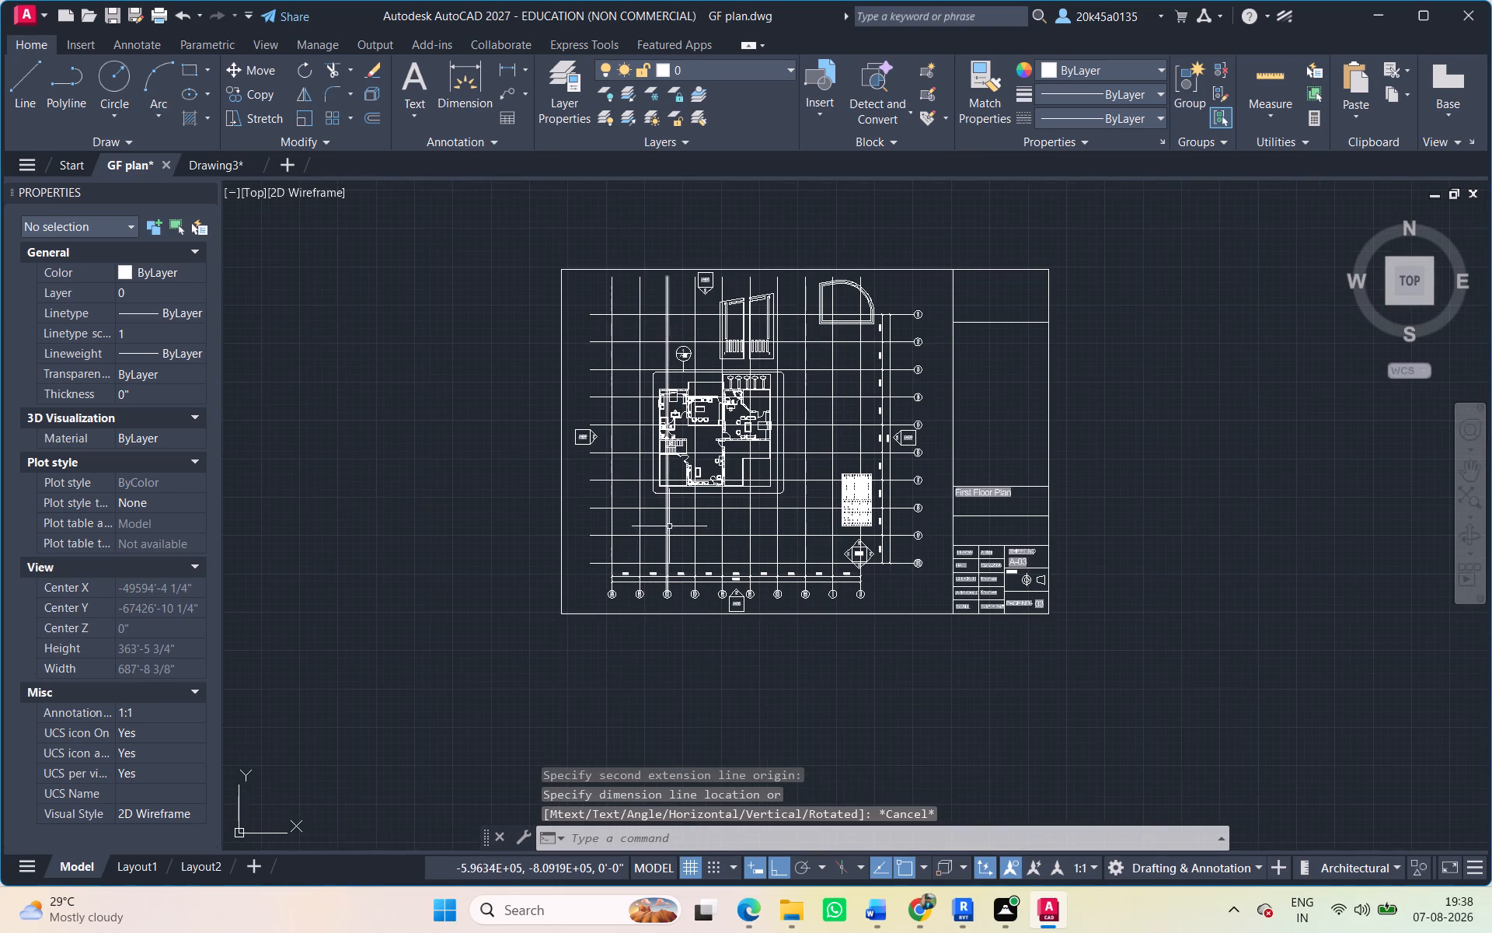
middle_click(394, 432)
middle_click_drag(571, 439, 296, 472)
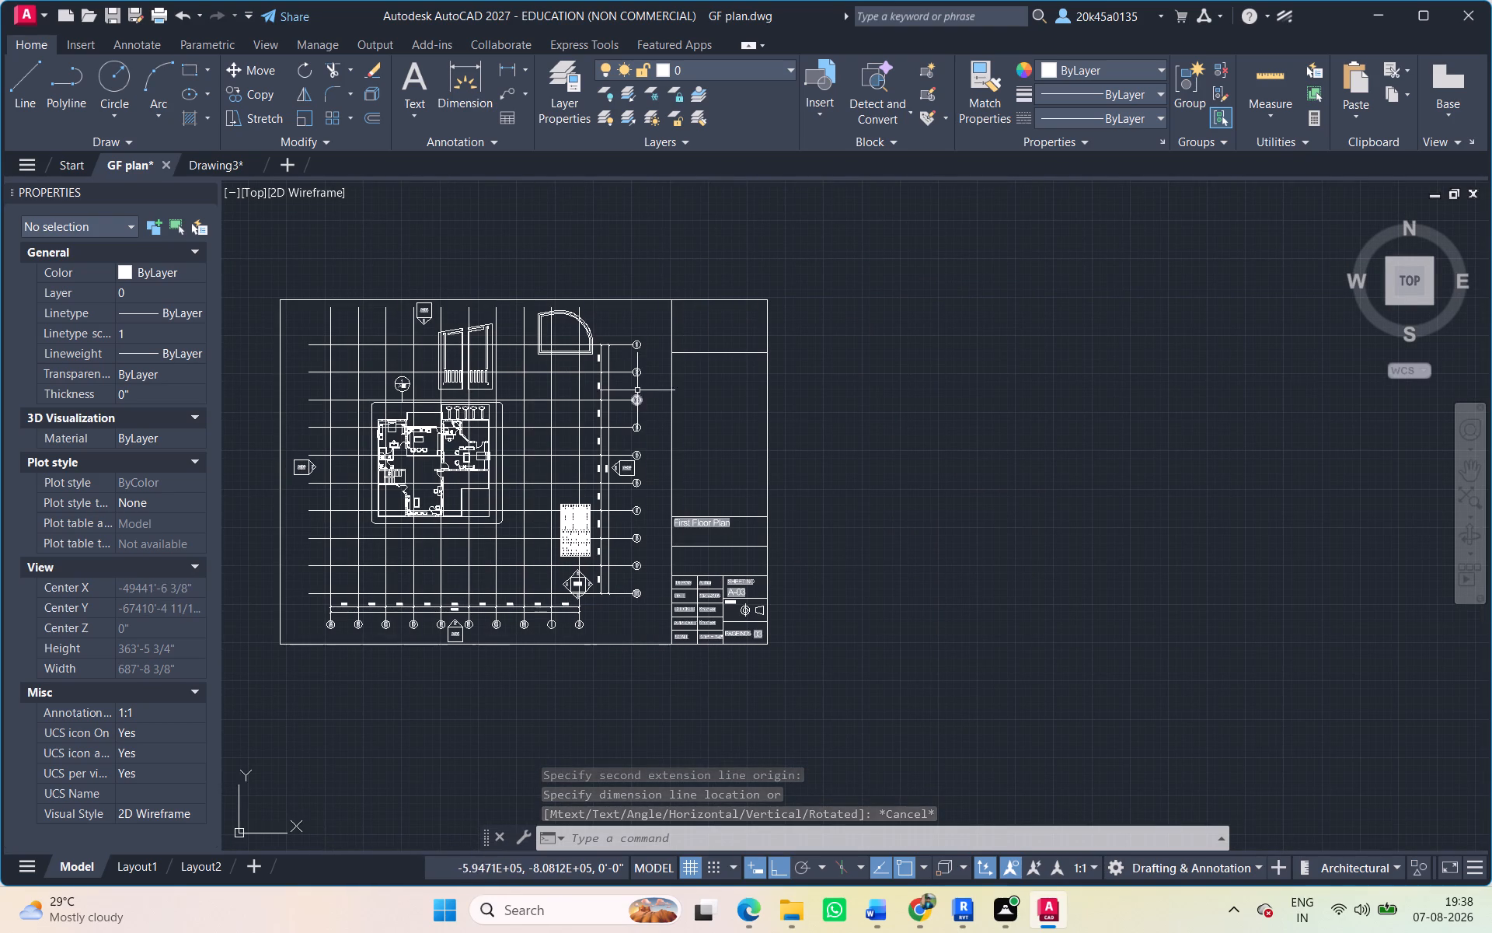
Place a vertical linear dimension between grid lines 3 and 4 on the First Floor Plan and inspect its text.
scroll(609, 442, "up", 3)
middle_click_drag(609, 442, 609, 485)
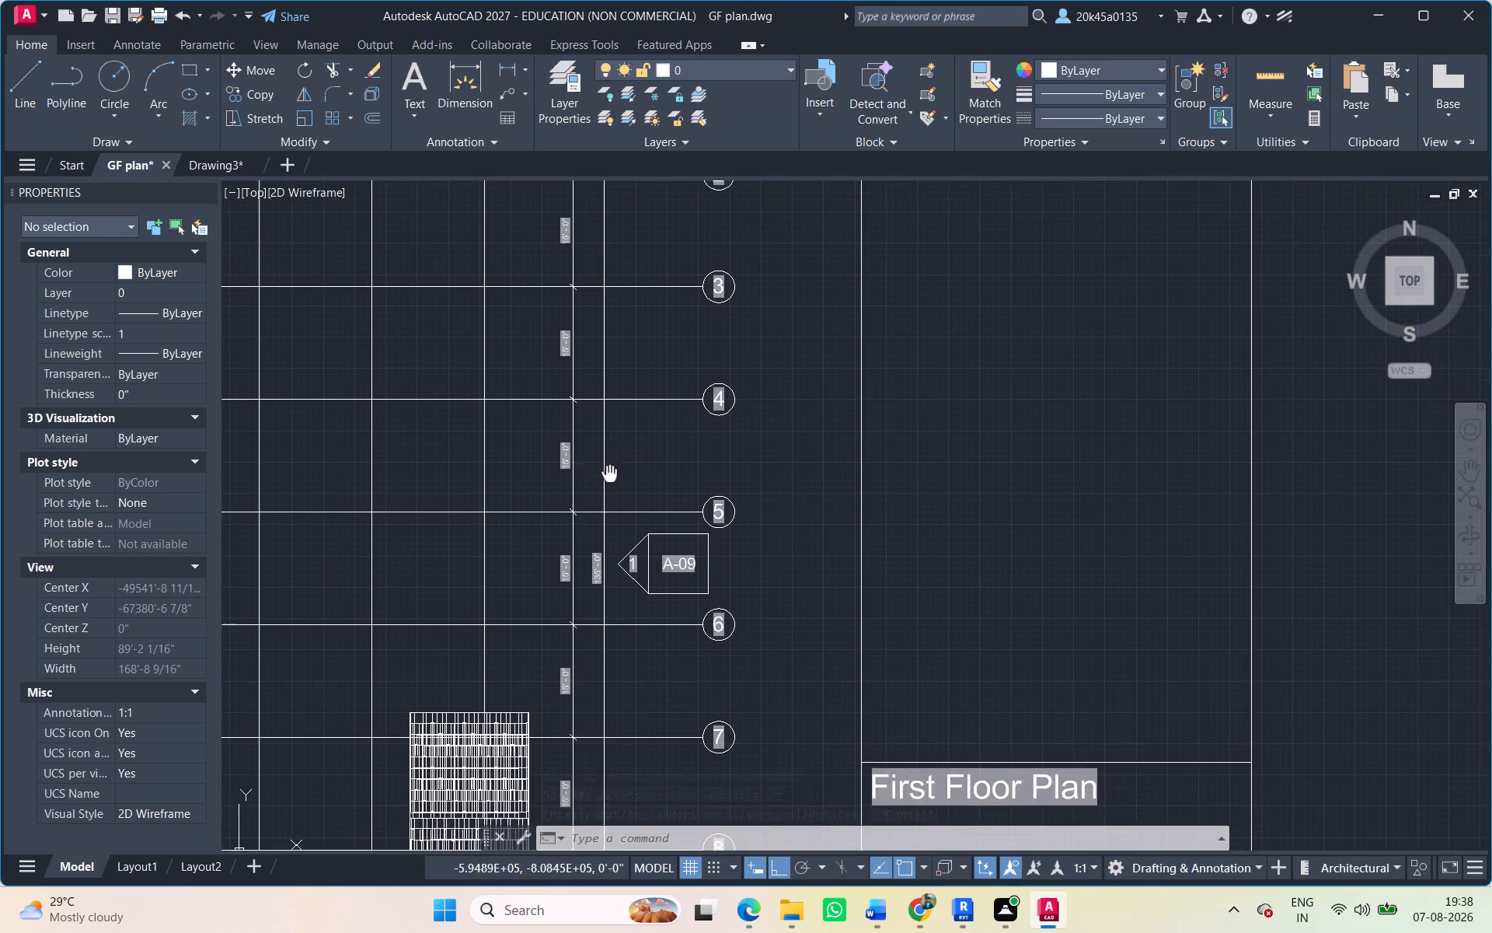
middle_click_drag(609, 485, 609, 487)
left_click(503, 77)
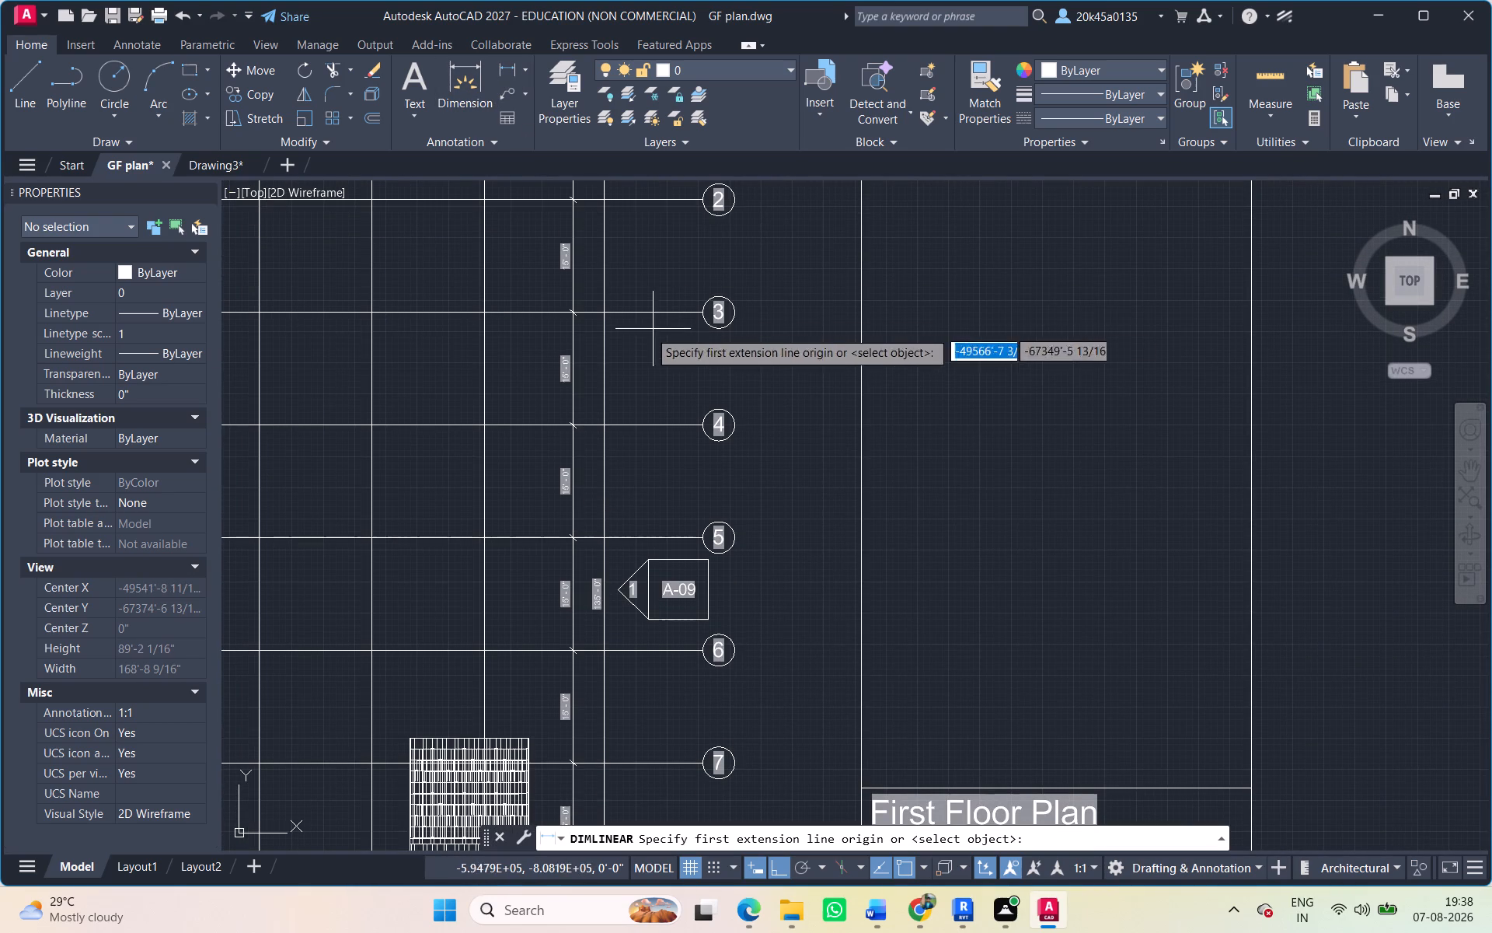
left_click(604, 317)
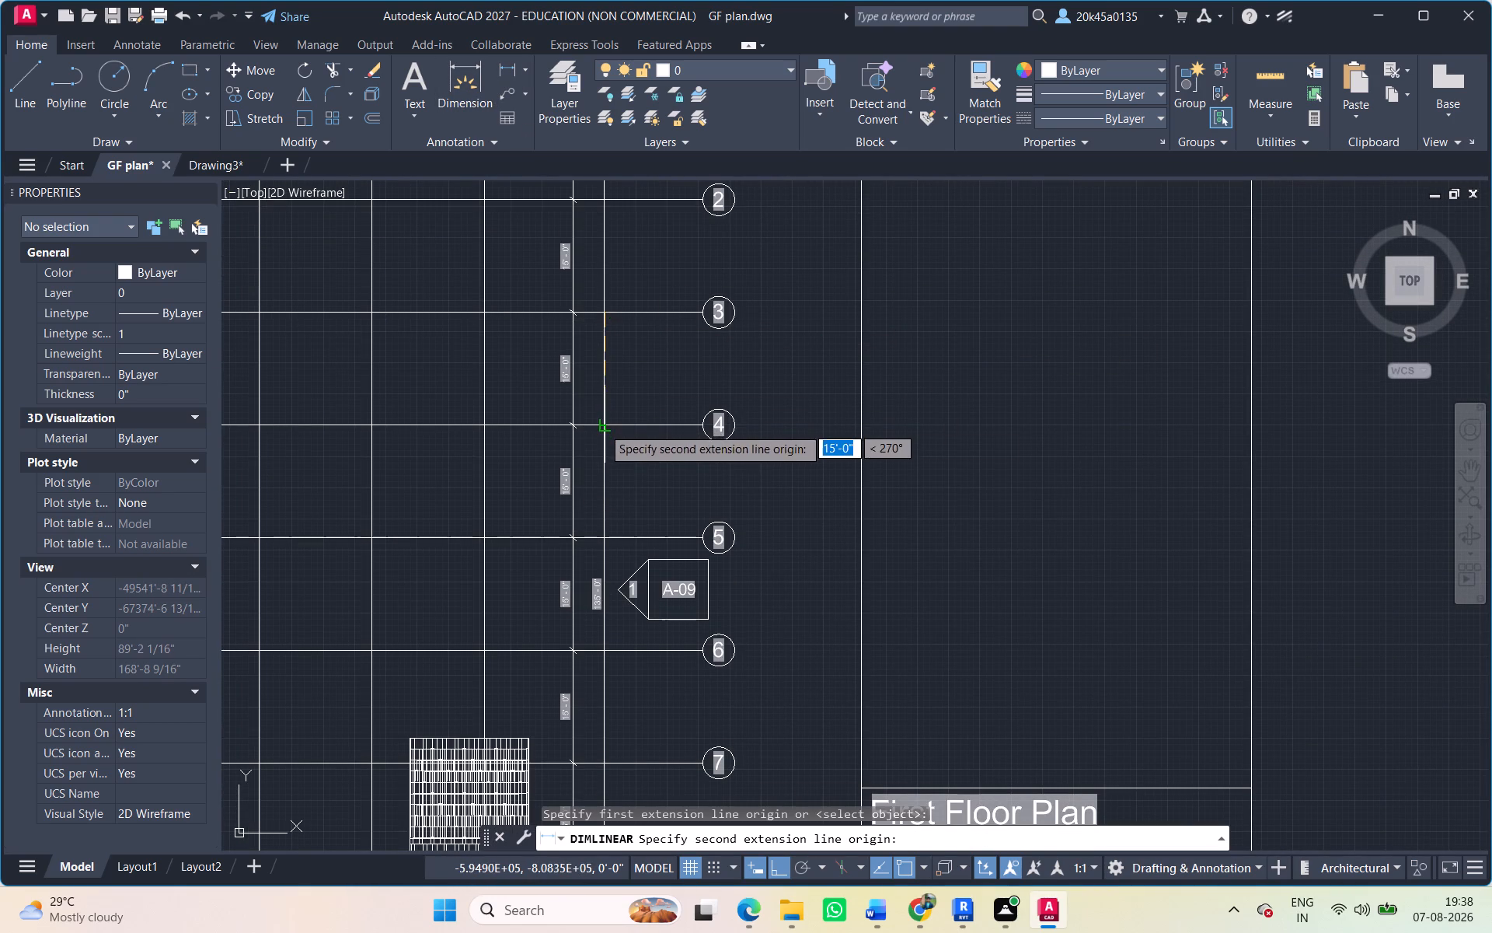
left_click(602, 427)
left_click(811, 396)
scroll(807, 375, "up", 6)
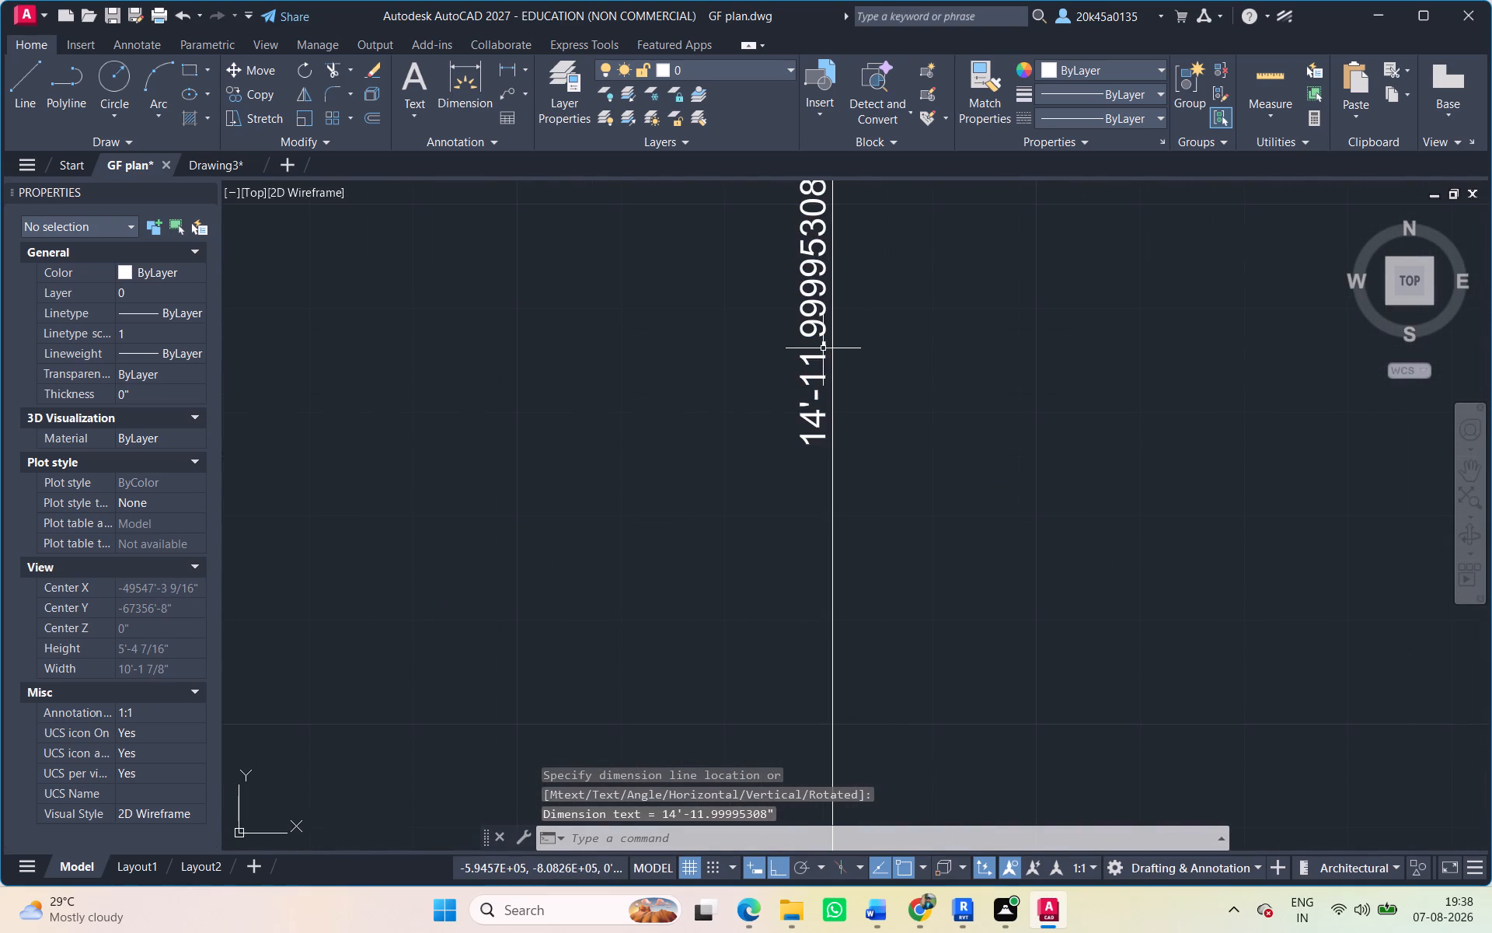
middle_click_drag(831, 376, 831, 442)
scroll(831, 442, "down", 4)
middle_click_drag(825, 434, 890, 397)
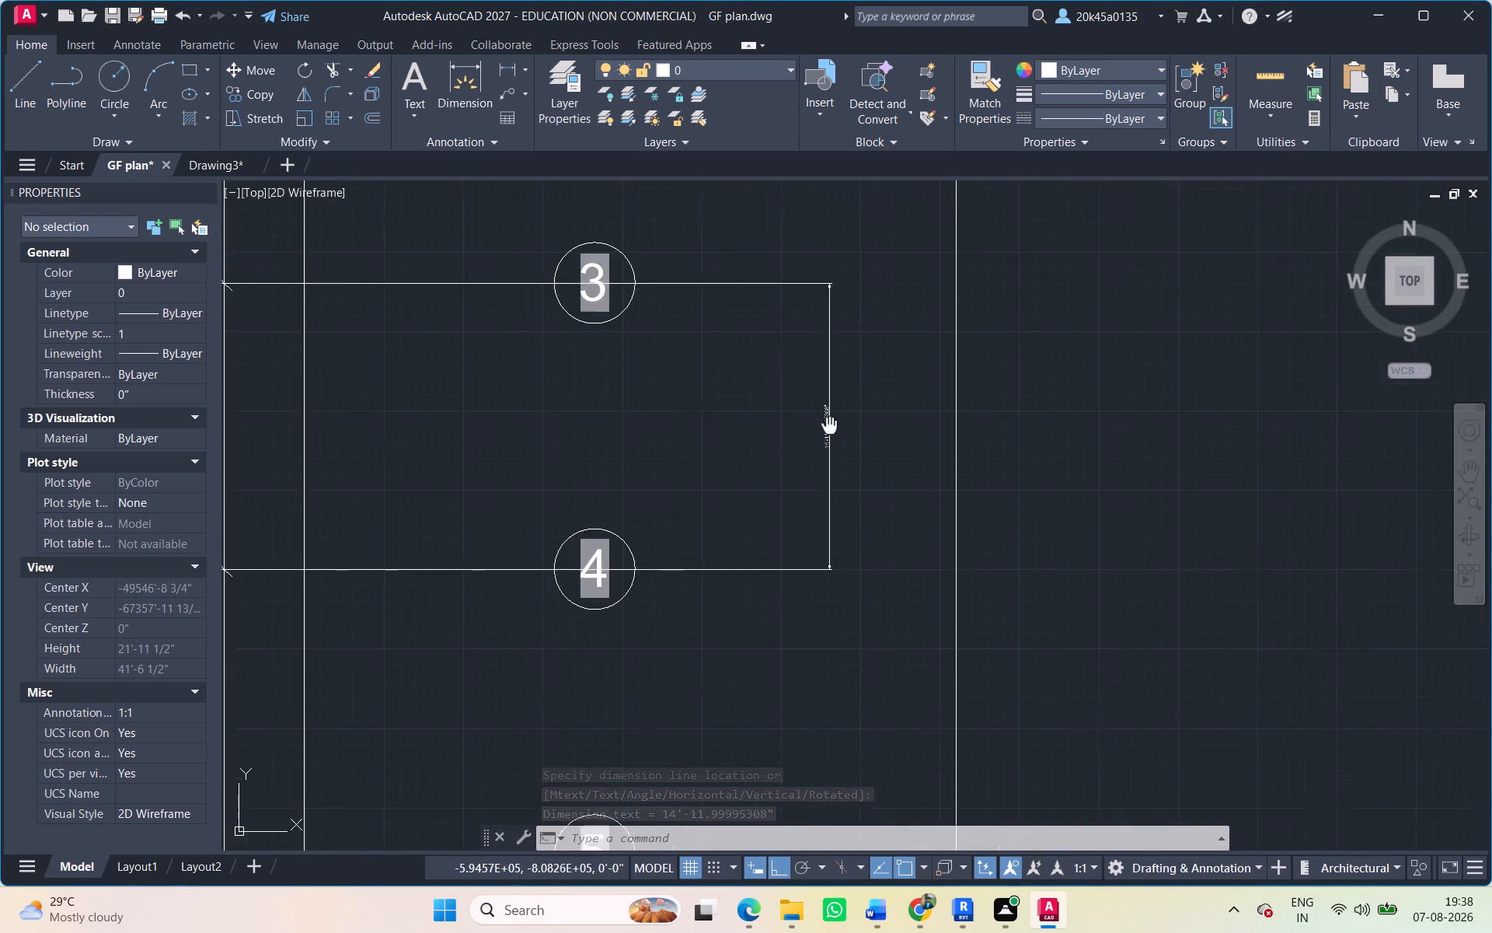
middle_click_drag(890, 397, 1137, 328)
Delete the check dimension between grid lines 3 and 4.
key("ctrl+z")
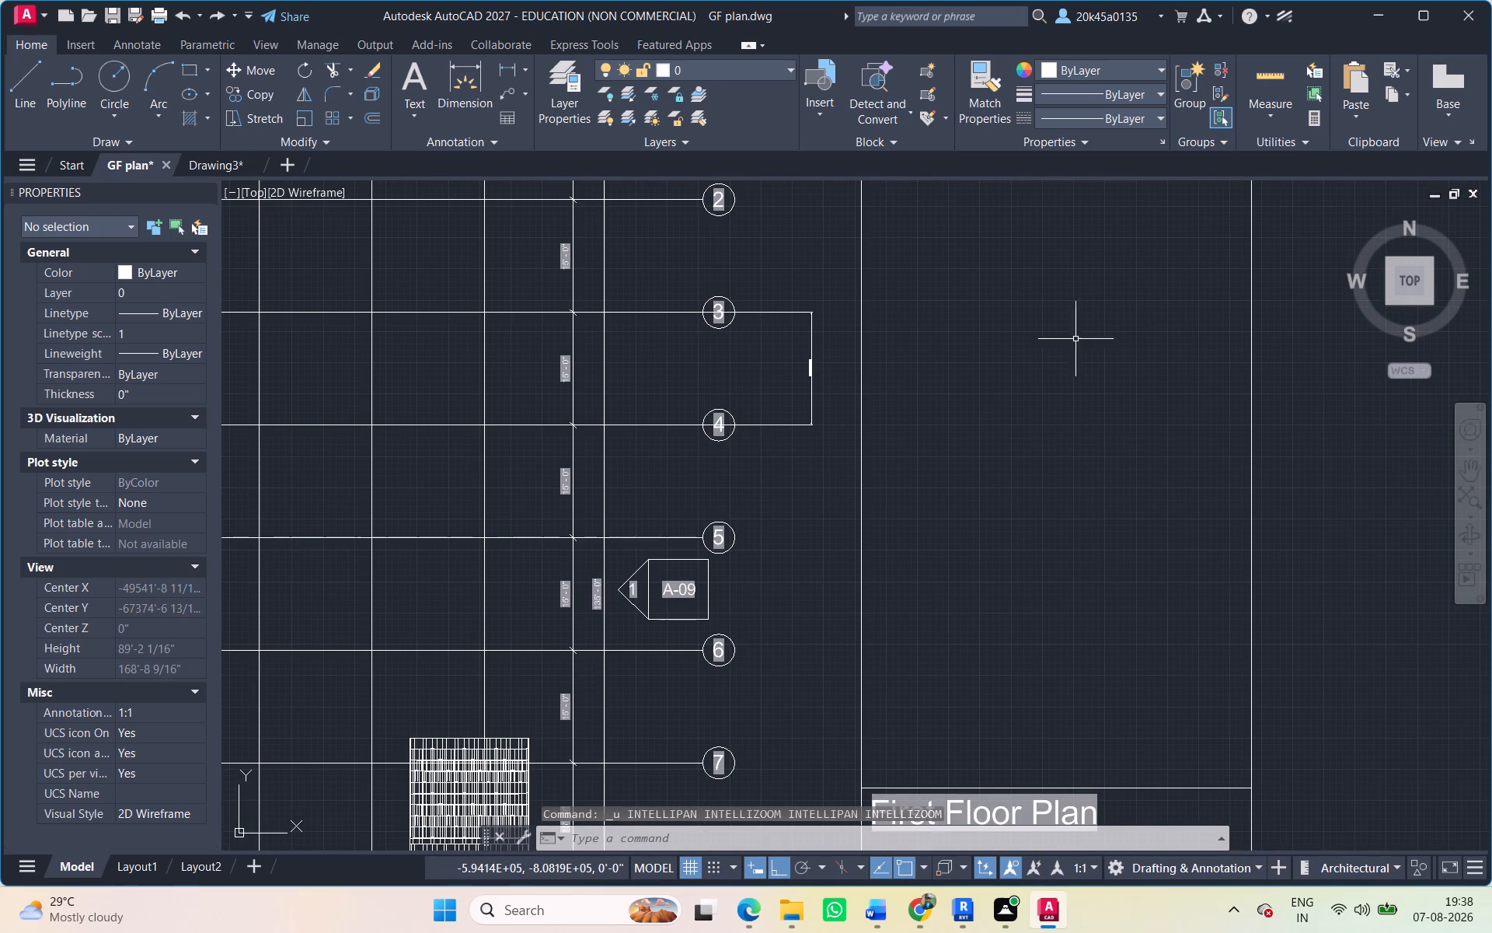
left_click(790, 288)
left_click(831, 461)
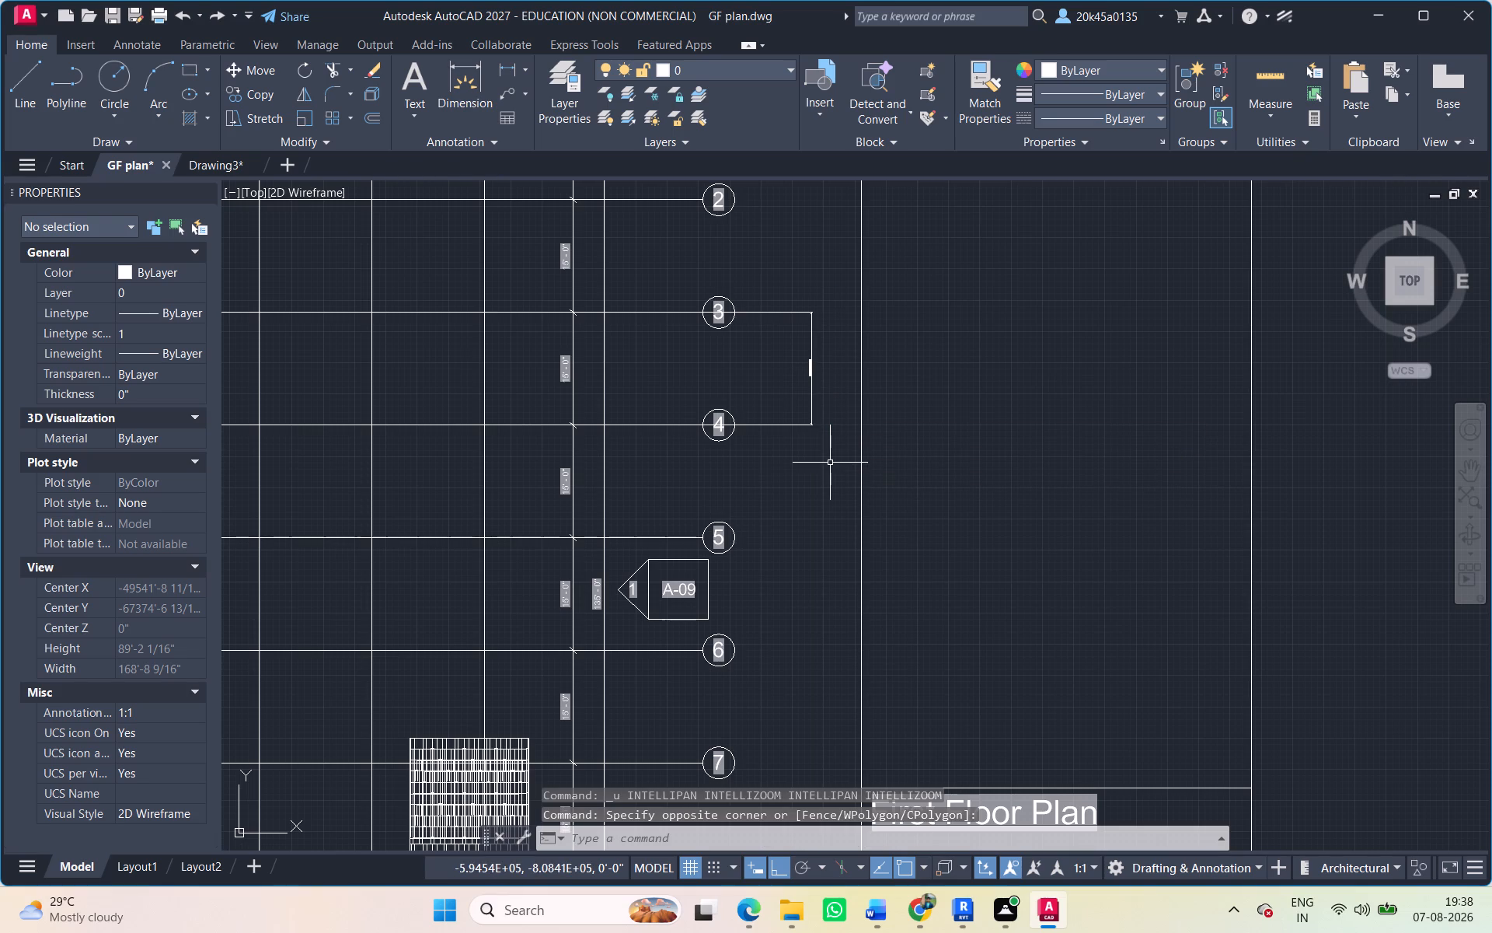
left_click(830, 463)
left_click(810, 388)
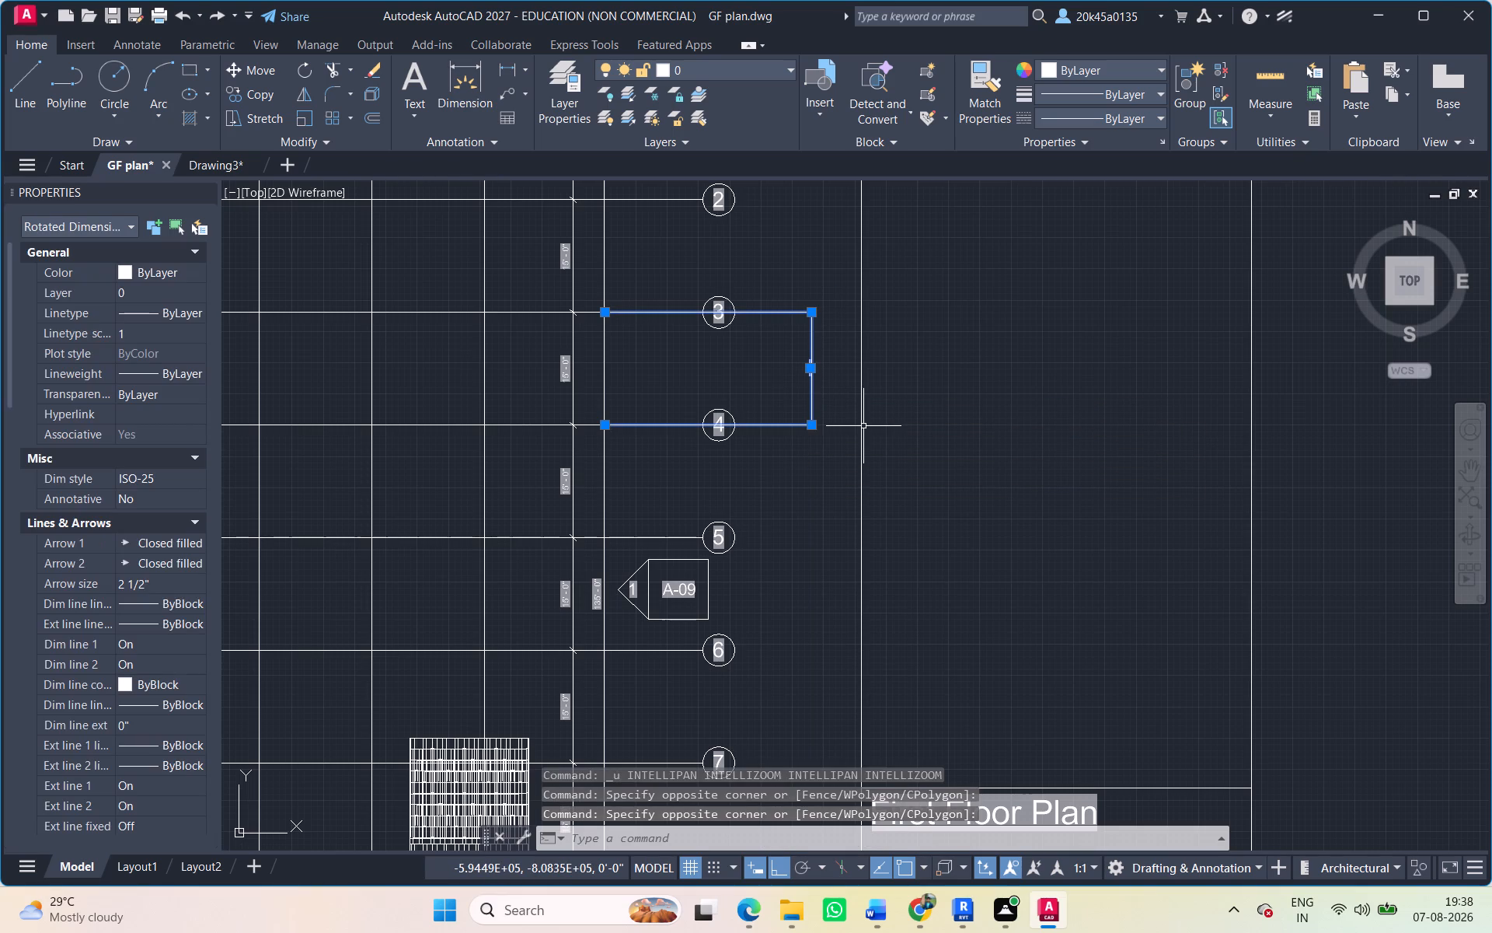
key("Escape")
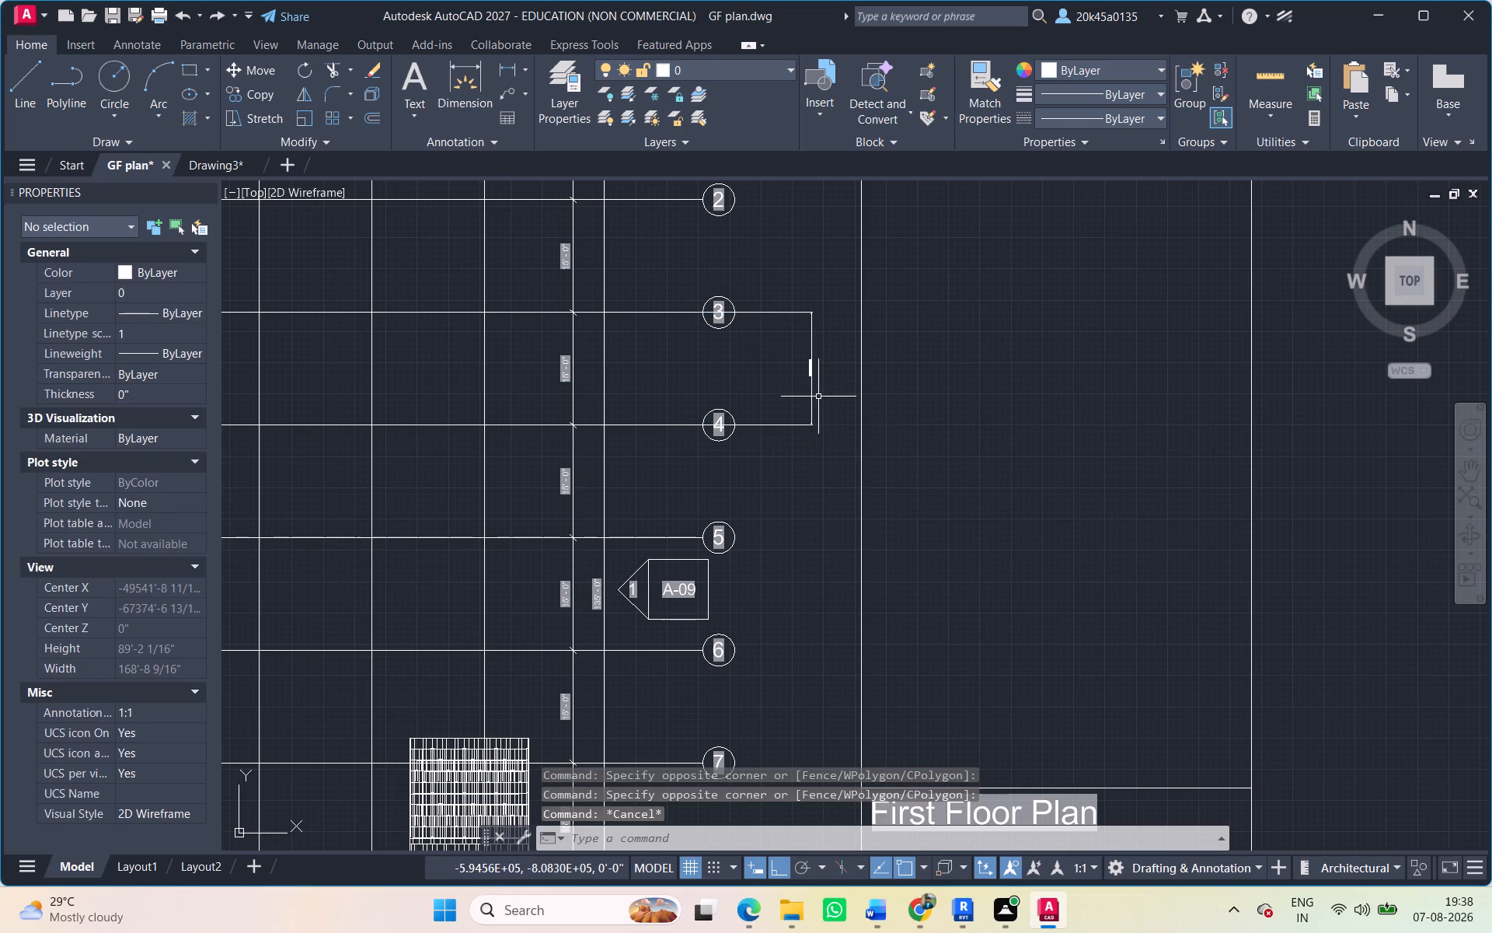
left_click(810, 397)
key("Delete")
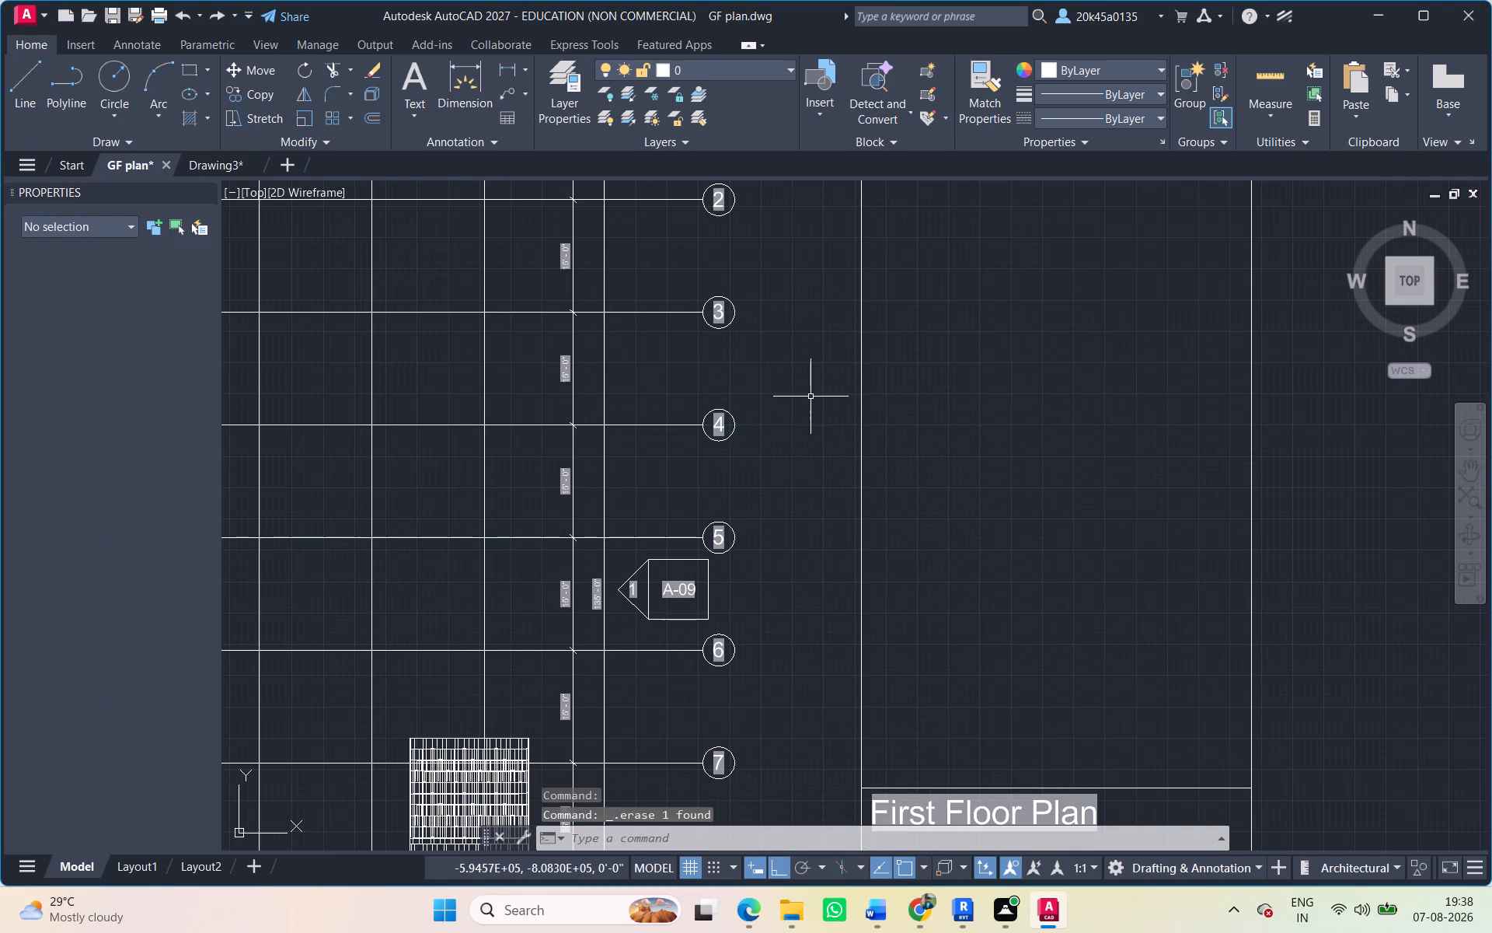
Examine the First Floor Plan's grid dimensions and the hatched rectangle beside the lower numbered grid lines.
scroll(810, 397, "down", 4)
middle_click_drag(838, 411, 963, 409)
scroll(914, 409, "up", 4)
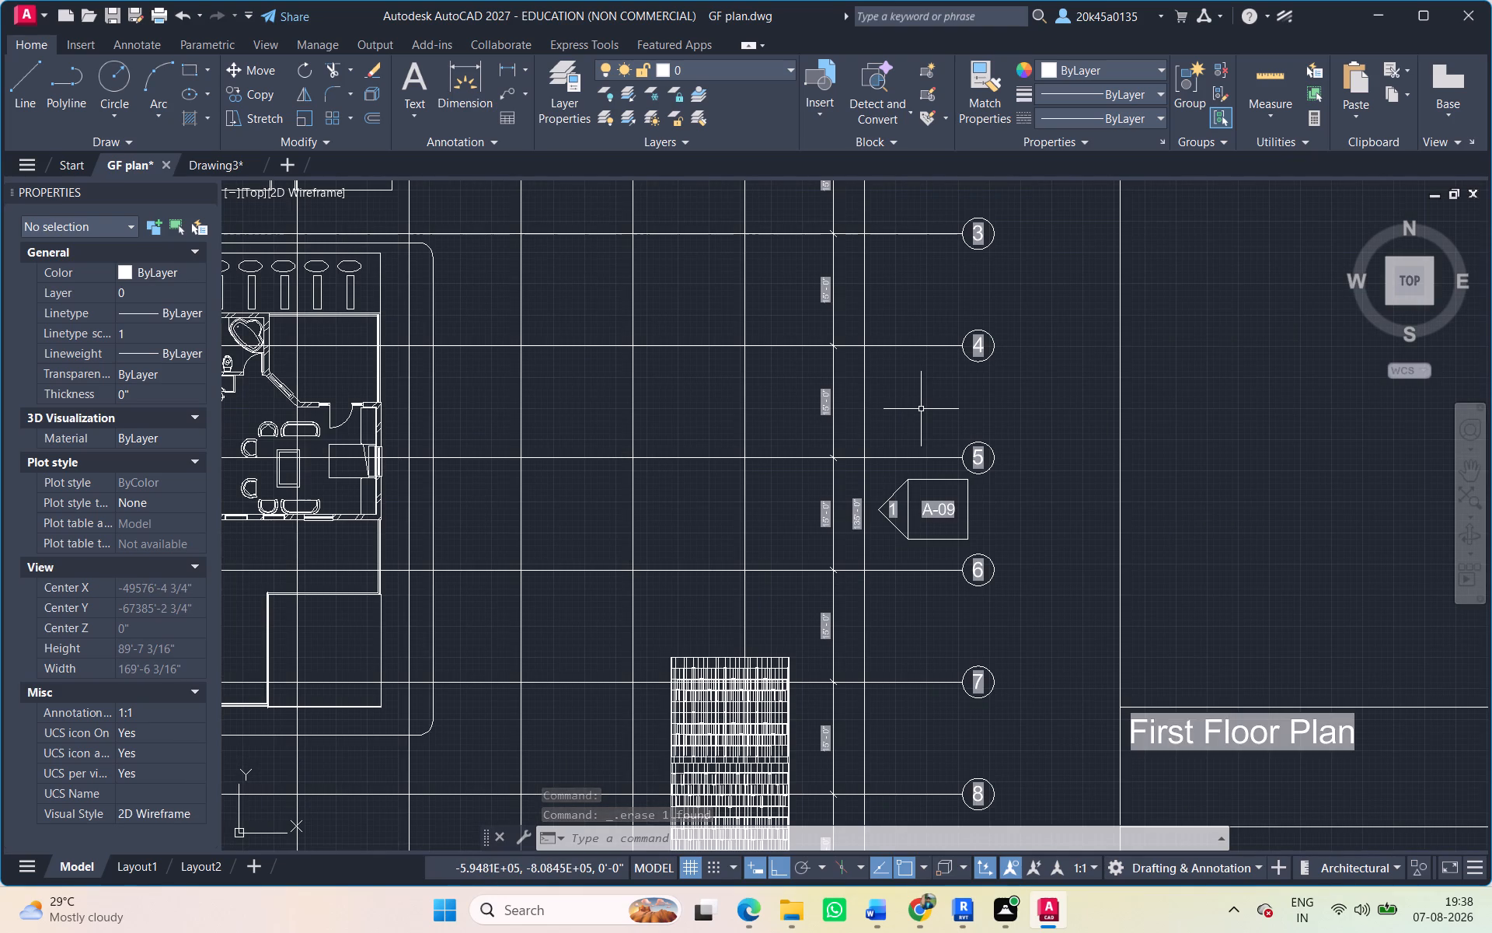
scroll(918, 393, "down", 3)
middle_click_drag(918, 393, 962, 324)
scroll(888, 418, "up", 4)
middle_click_drag(923, 408, 758, 413)
scroll(835, 366, "up", 1)
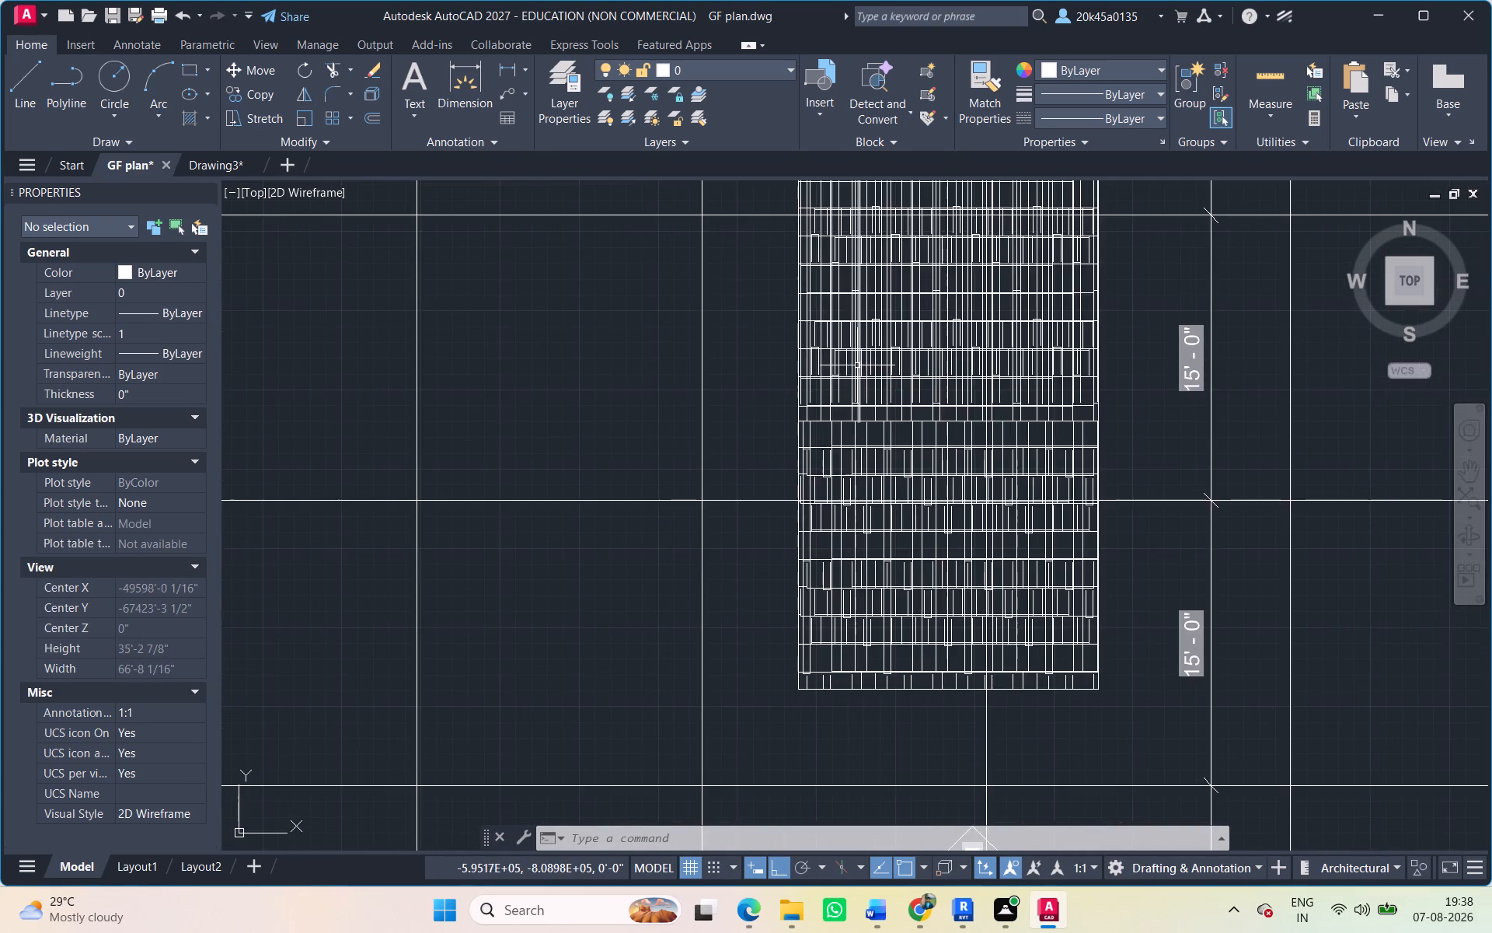
Look over the widely spaced sheets across the drawing and locate the other First Floor Plan sheet.
scroll(857, 365, "down", 14)
scroll(849, 368, "up", 1)
scroll(849, 368, "down", 4)
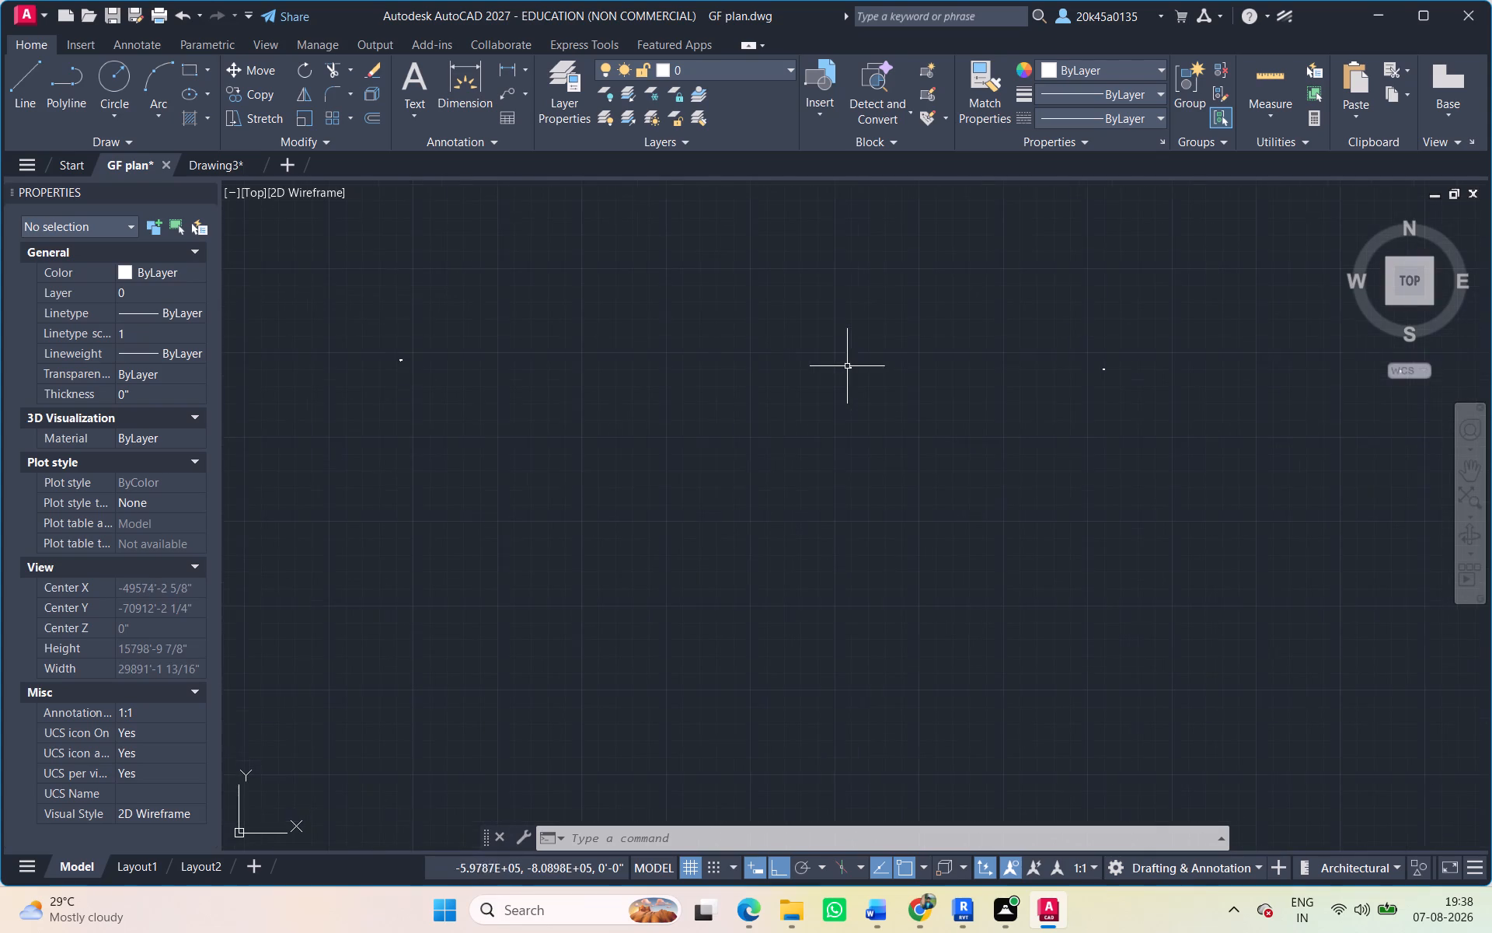
scroll(847, 366, "down", 3)
middle_click_drag(846, 366, 864, 371)
scroll(755, 373, "up", 3)
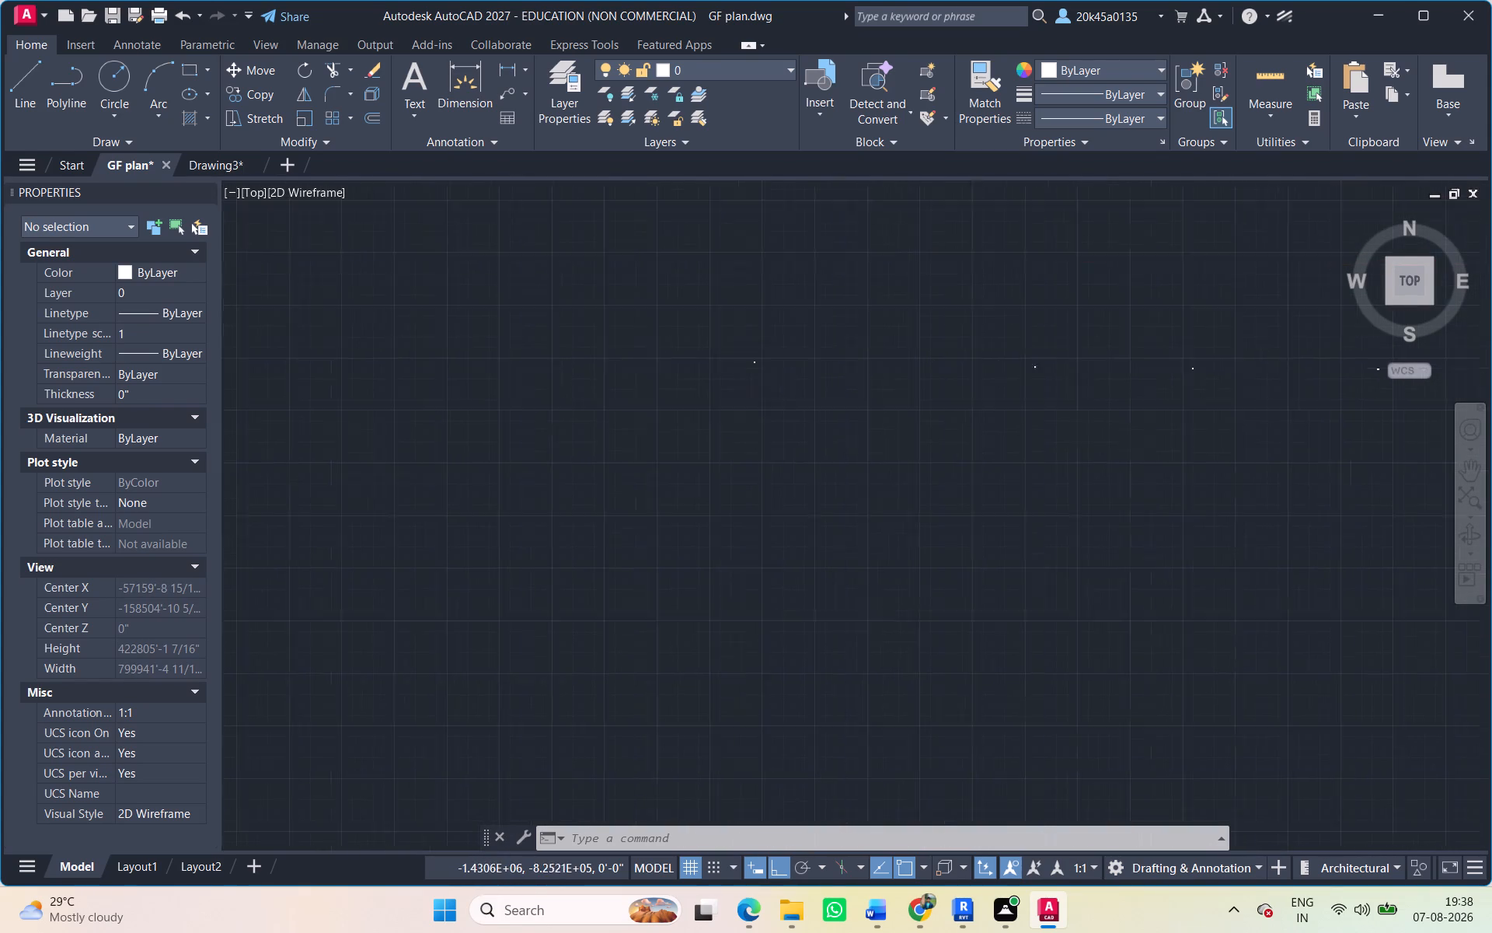
scroll(755, 373, "up", 1)
middle_click_drag(766, 374, 786, 383)
scroll(766, 358, "up", 4)
middle_click_drag(769, 356, 773, 416)
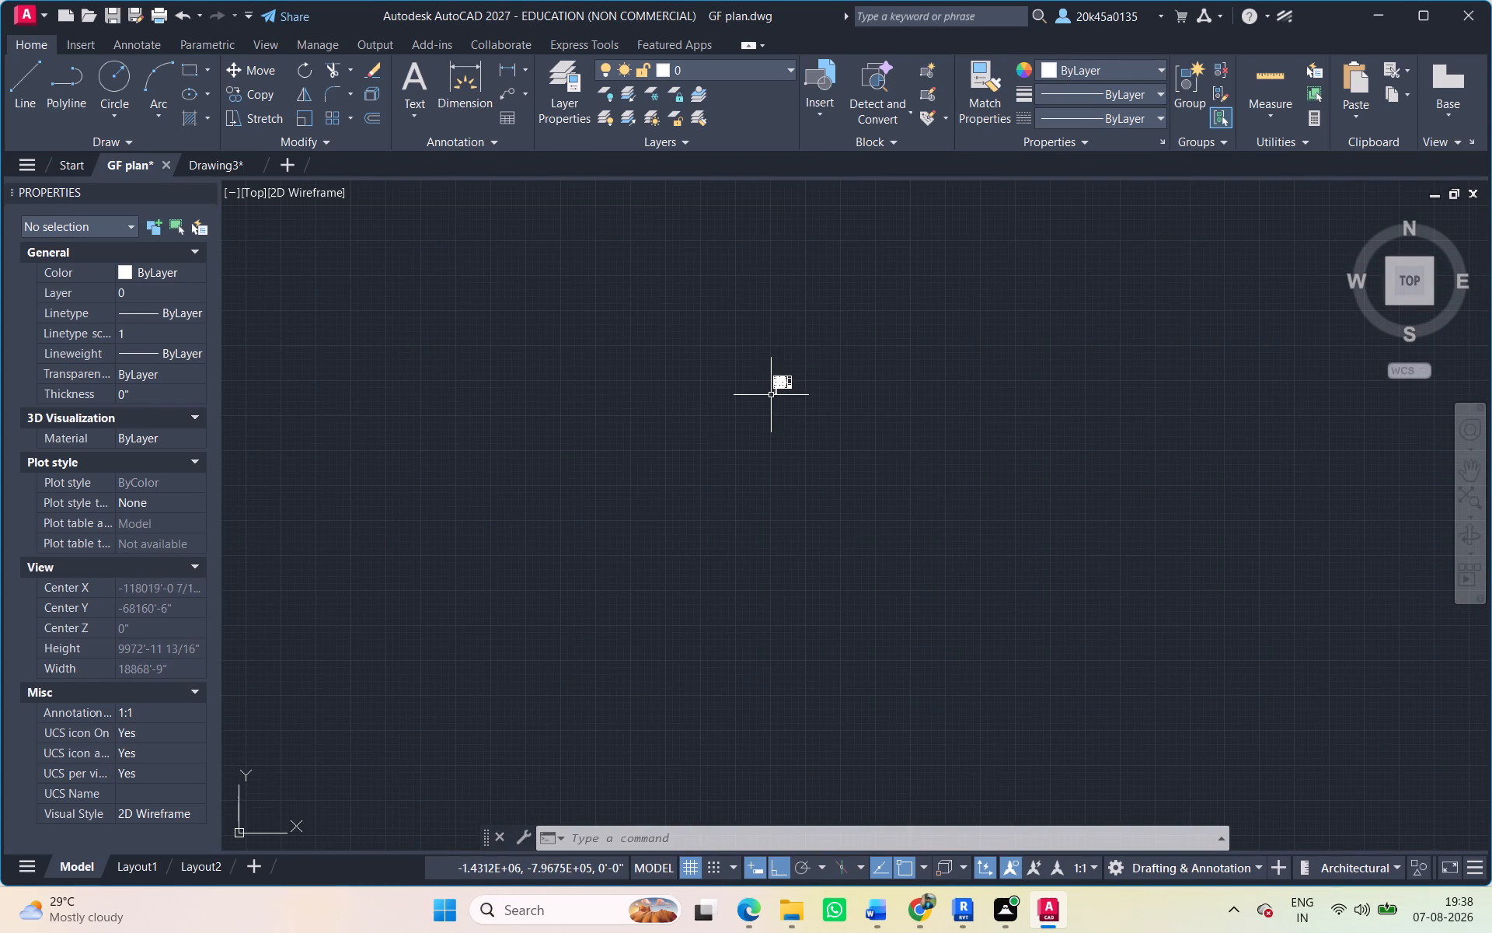
scroll(771, 355, "up", 3)
middle_click_drag(773, 354, 758, 360)
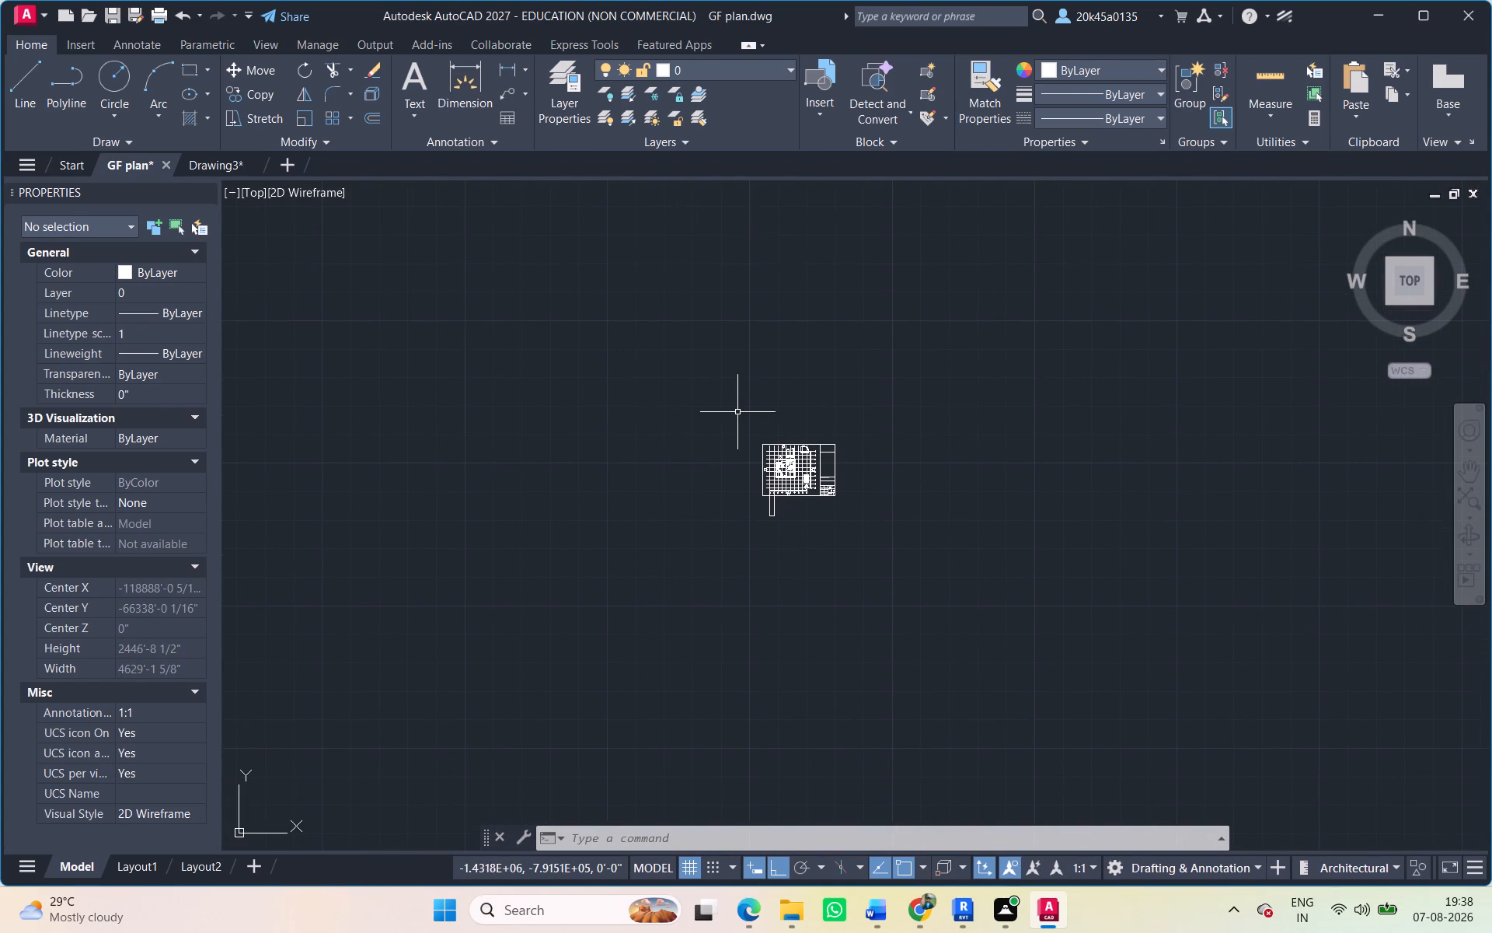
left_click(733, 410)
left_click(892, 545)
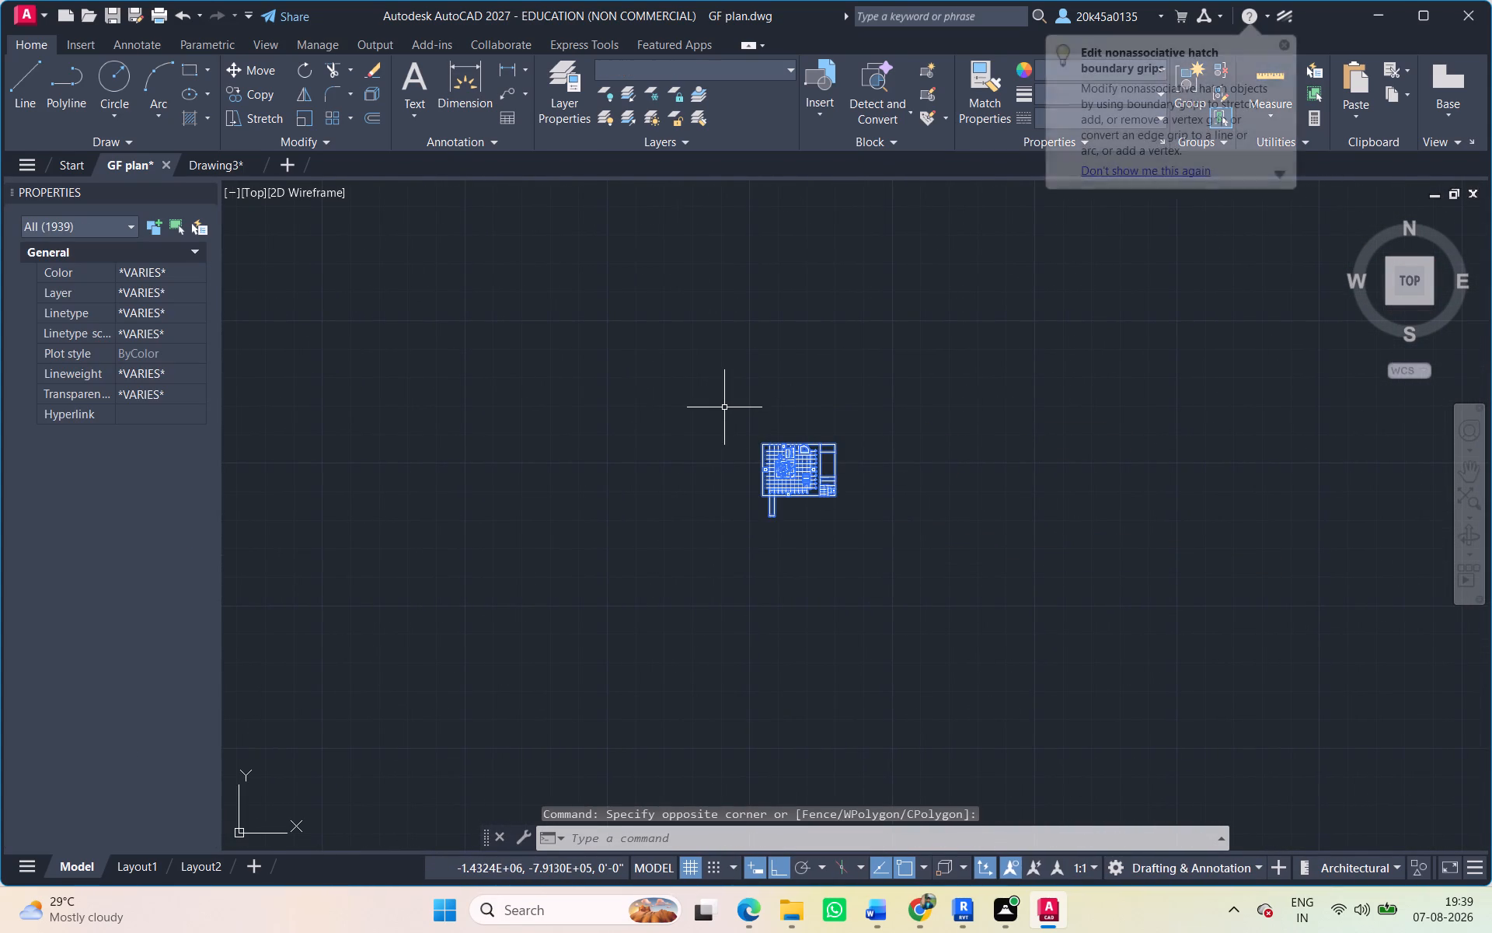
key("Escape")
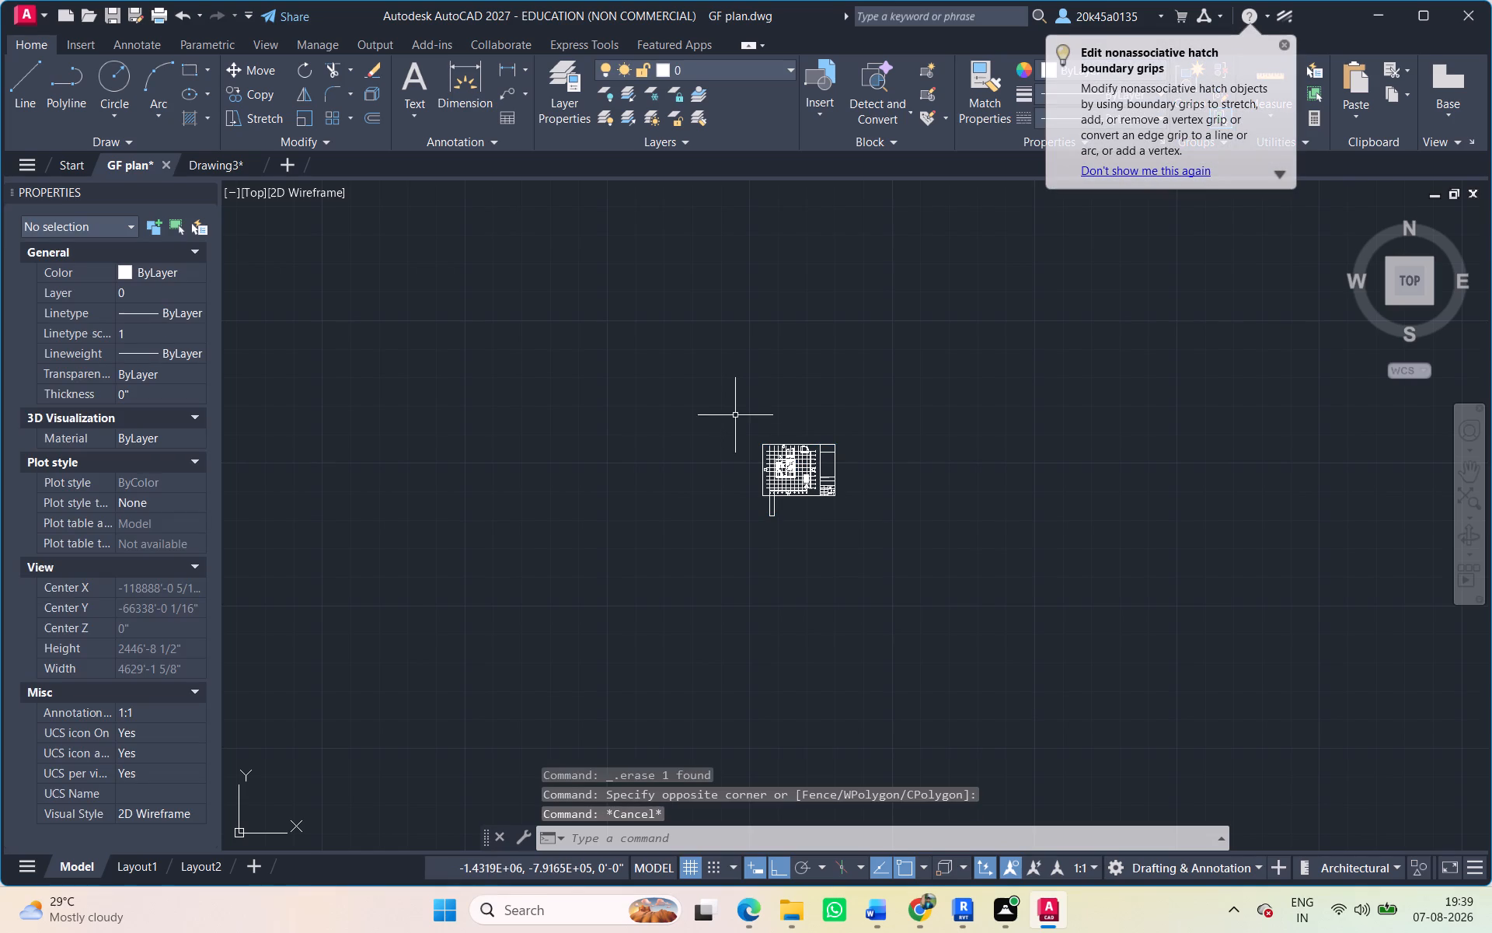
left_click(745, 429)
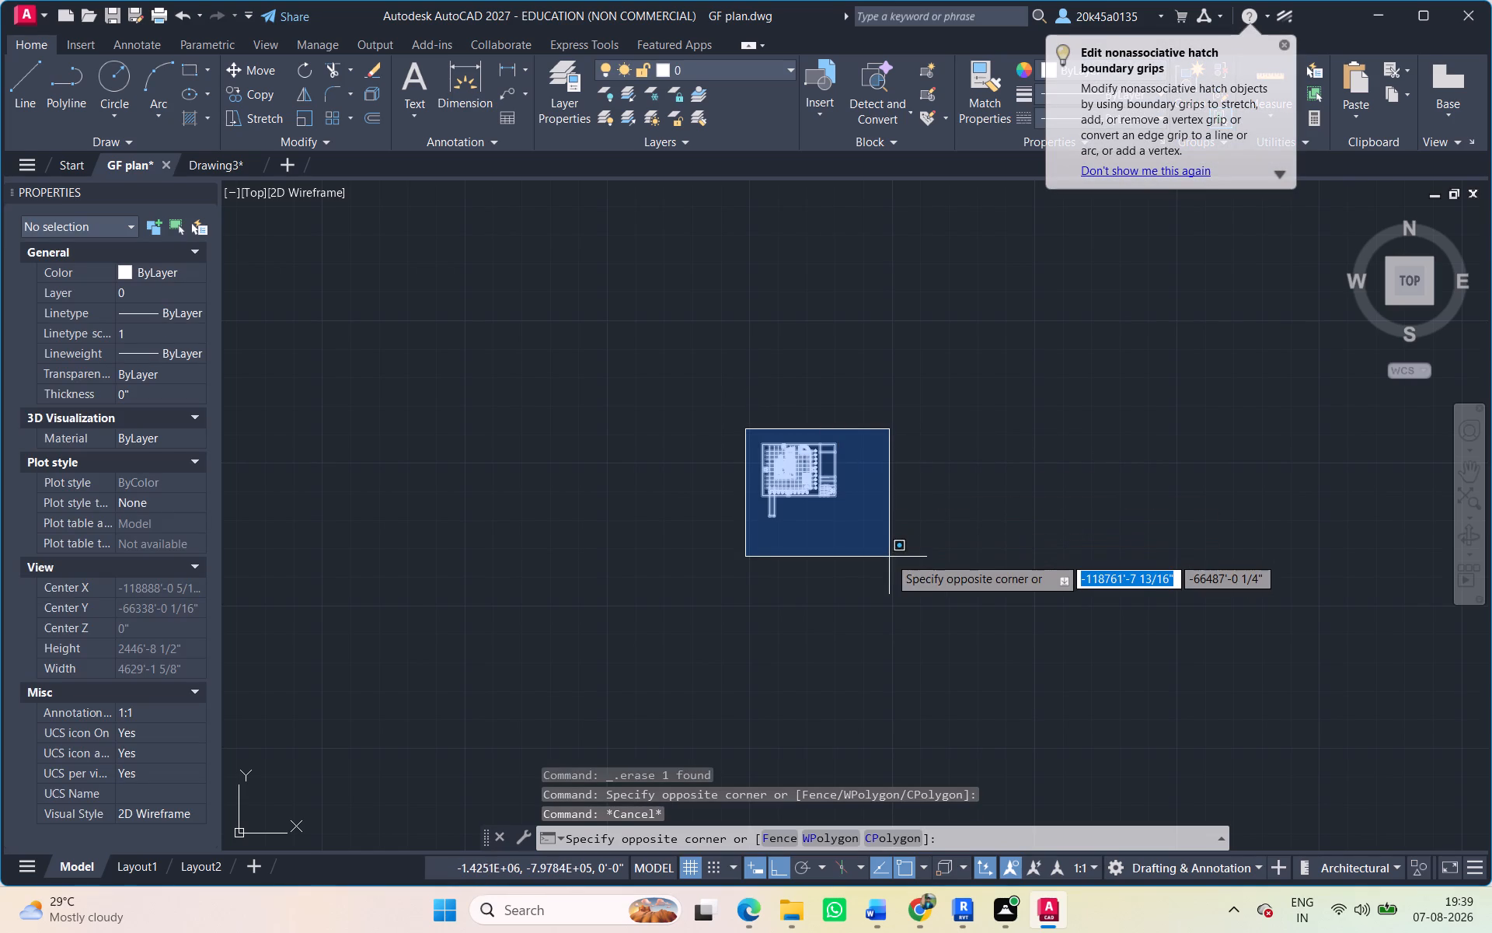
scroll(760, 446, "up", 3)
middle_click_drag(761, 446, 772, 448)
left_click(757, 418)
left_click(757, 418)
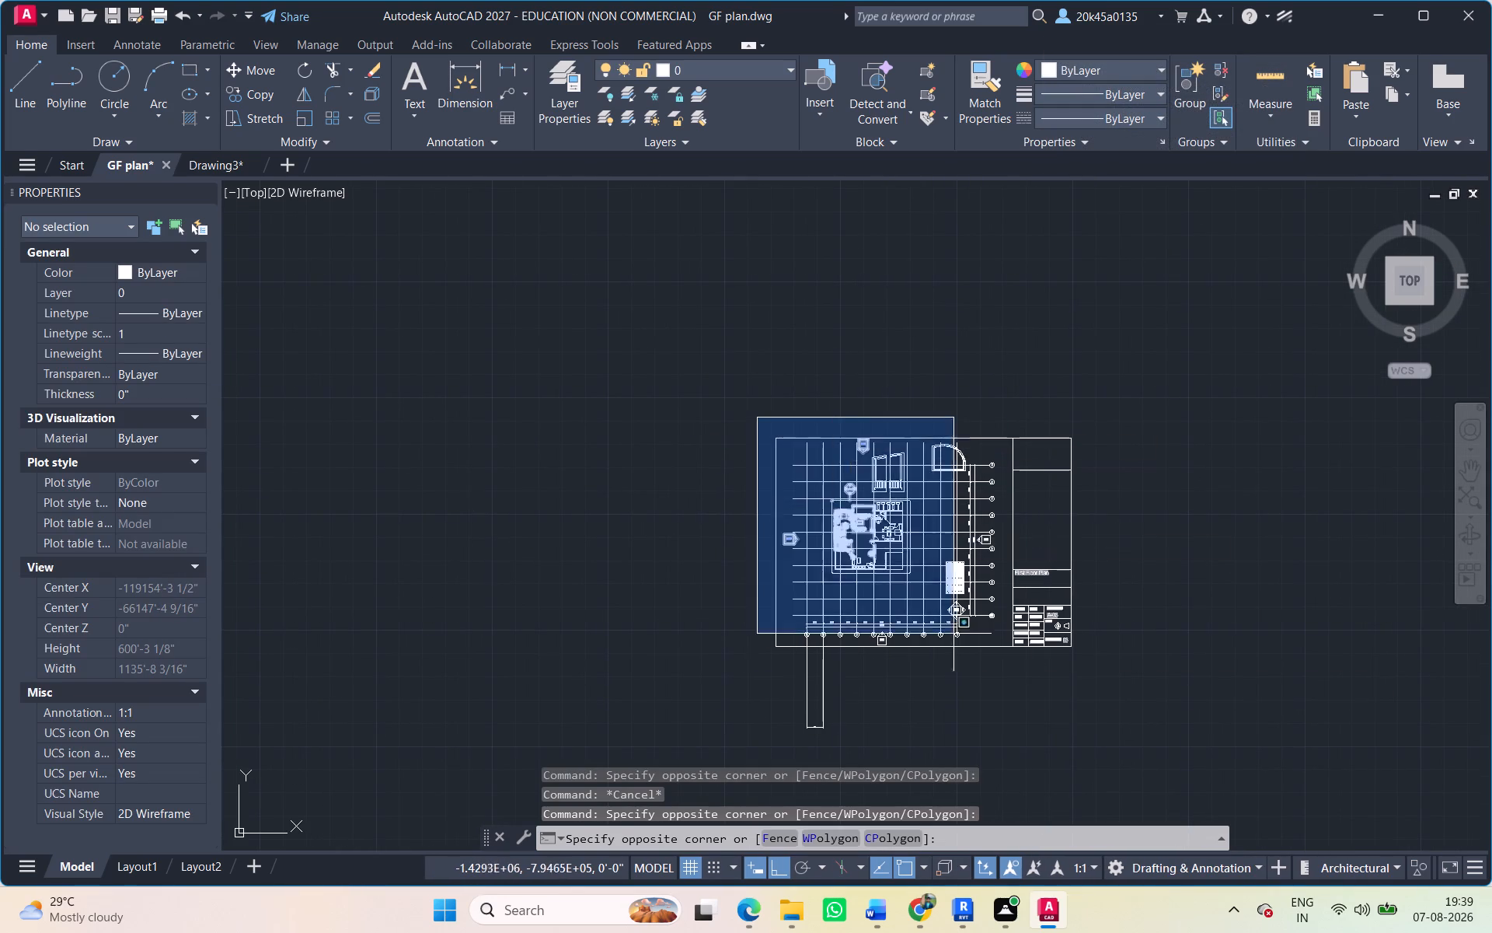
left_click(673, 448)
Examine the house layout and grid lines on the located First Floor Plan sheet.
middle_click_drag(717, 435, 702, 395)
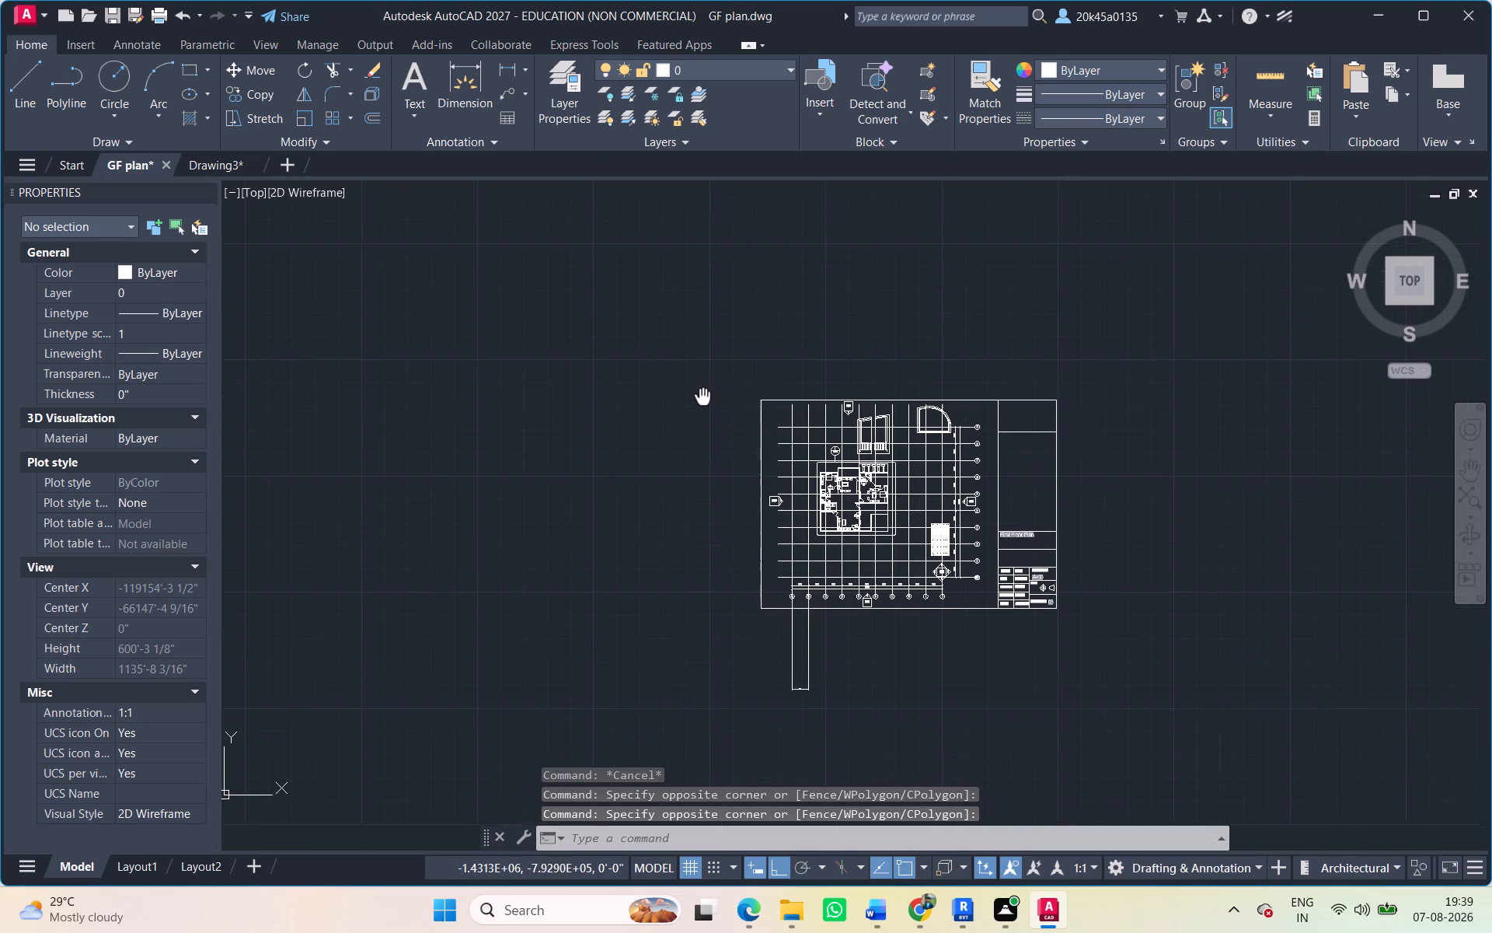
middle_click_drag(702, 395, 701, 379)
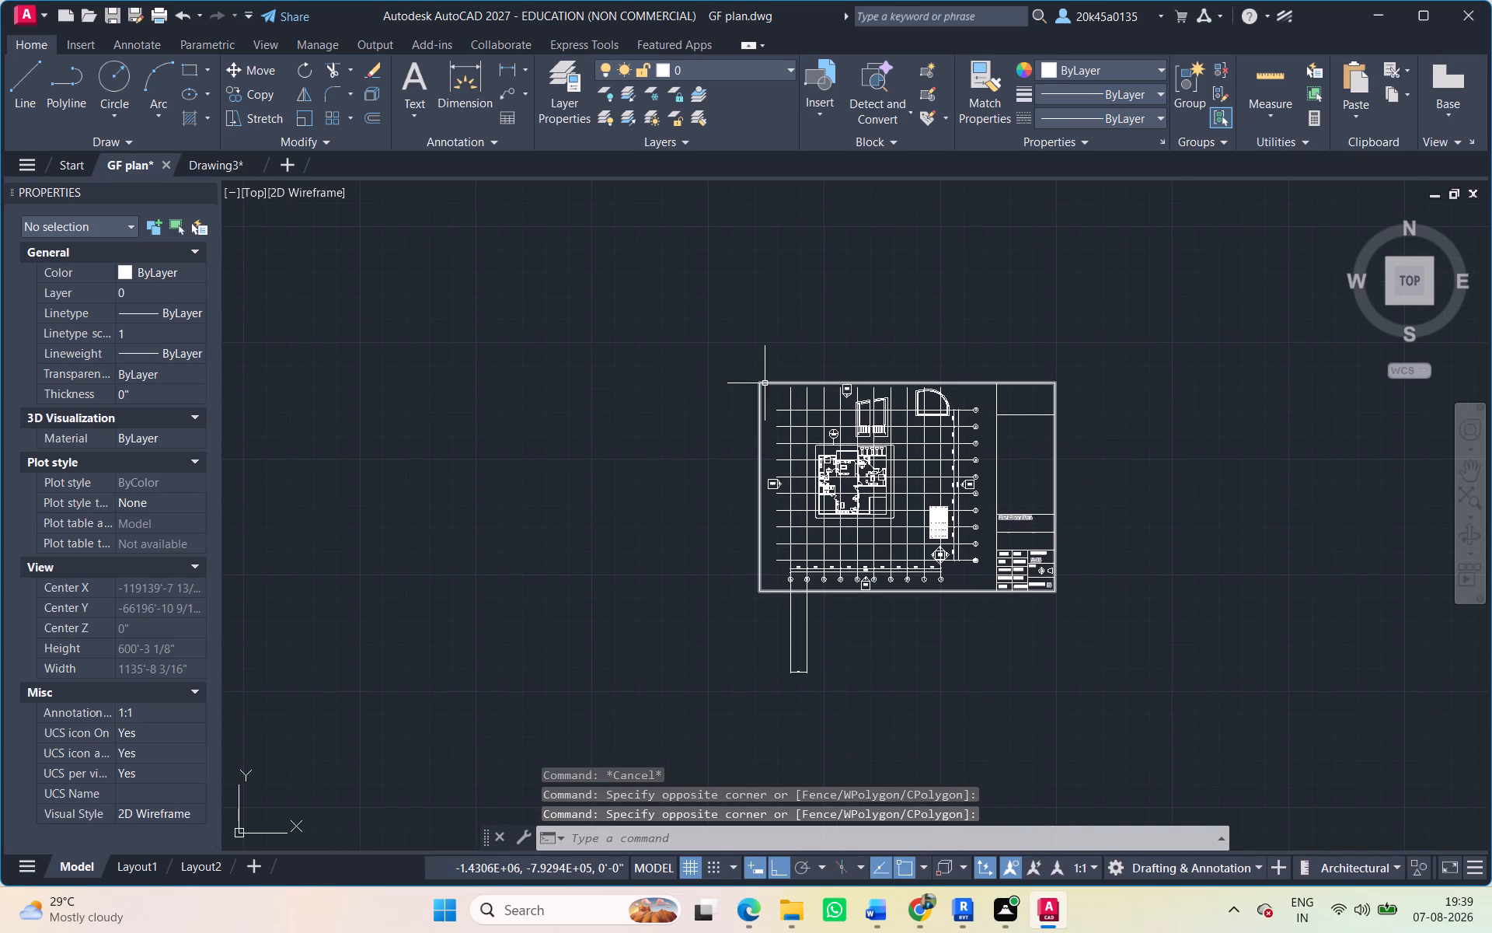
middle_click_drag(768, 403, 728, 365)
scroll(833, 413, "up", 3)
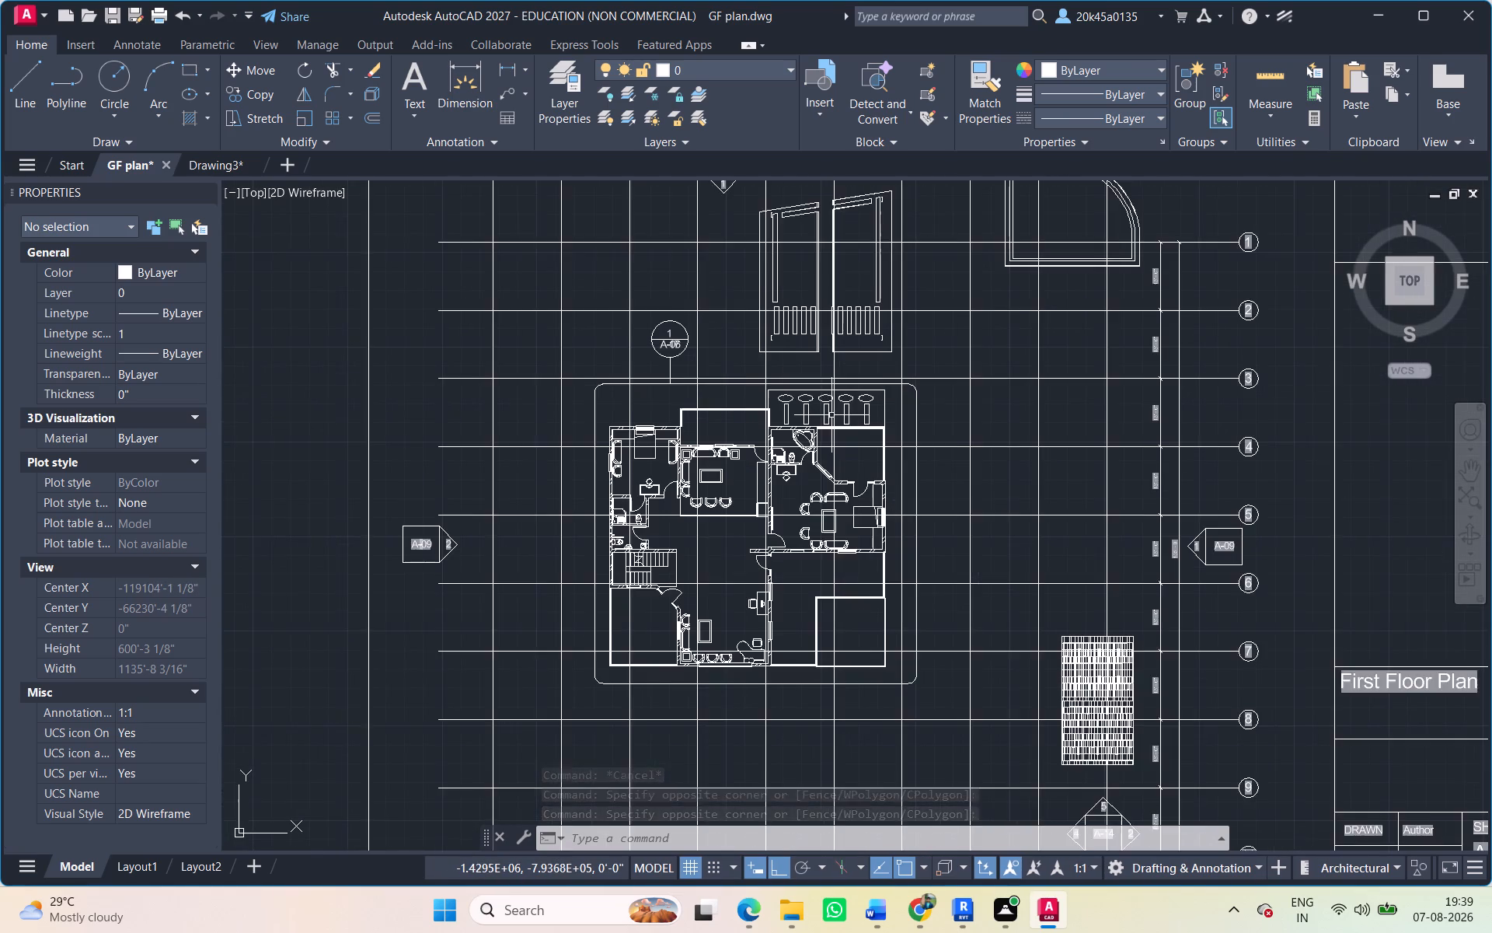
middle_click_drag(831, 415, 865, 349)
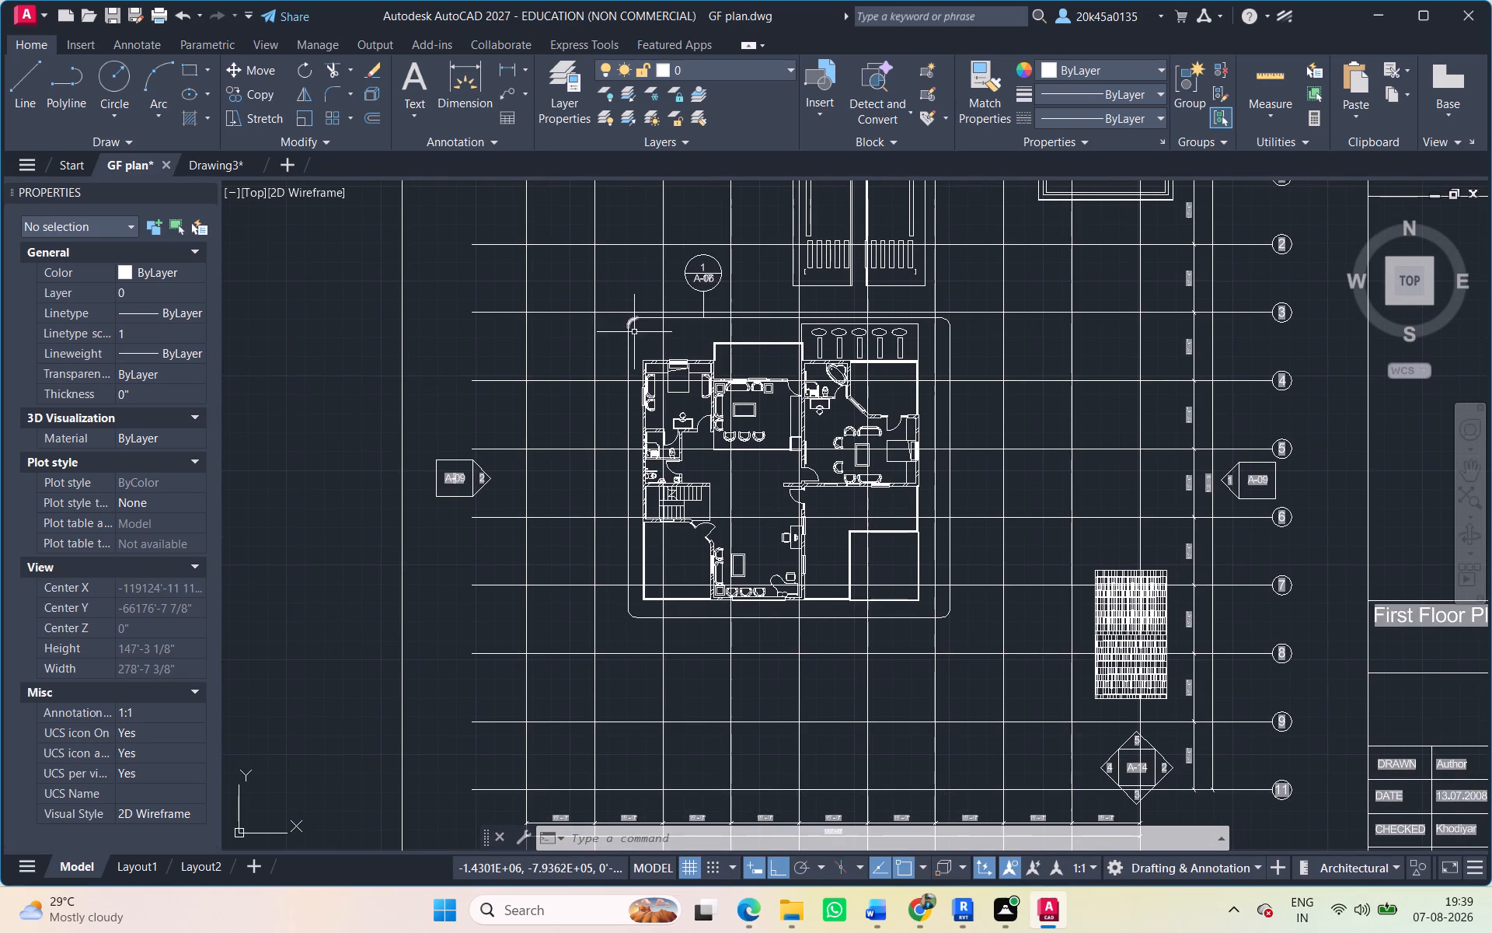
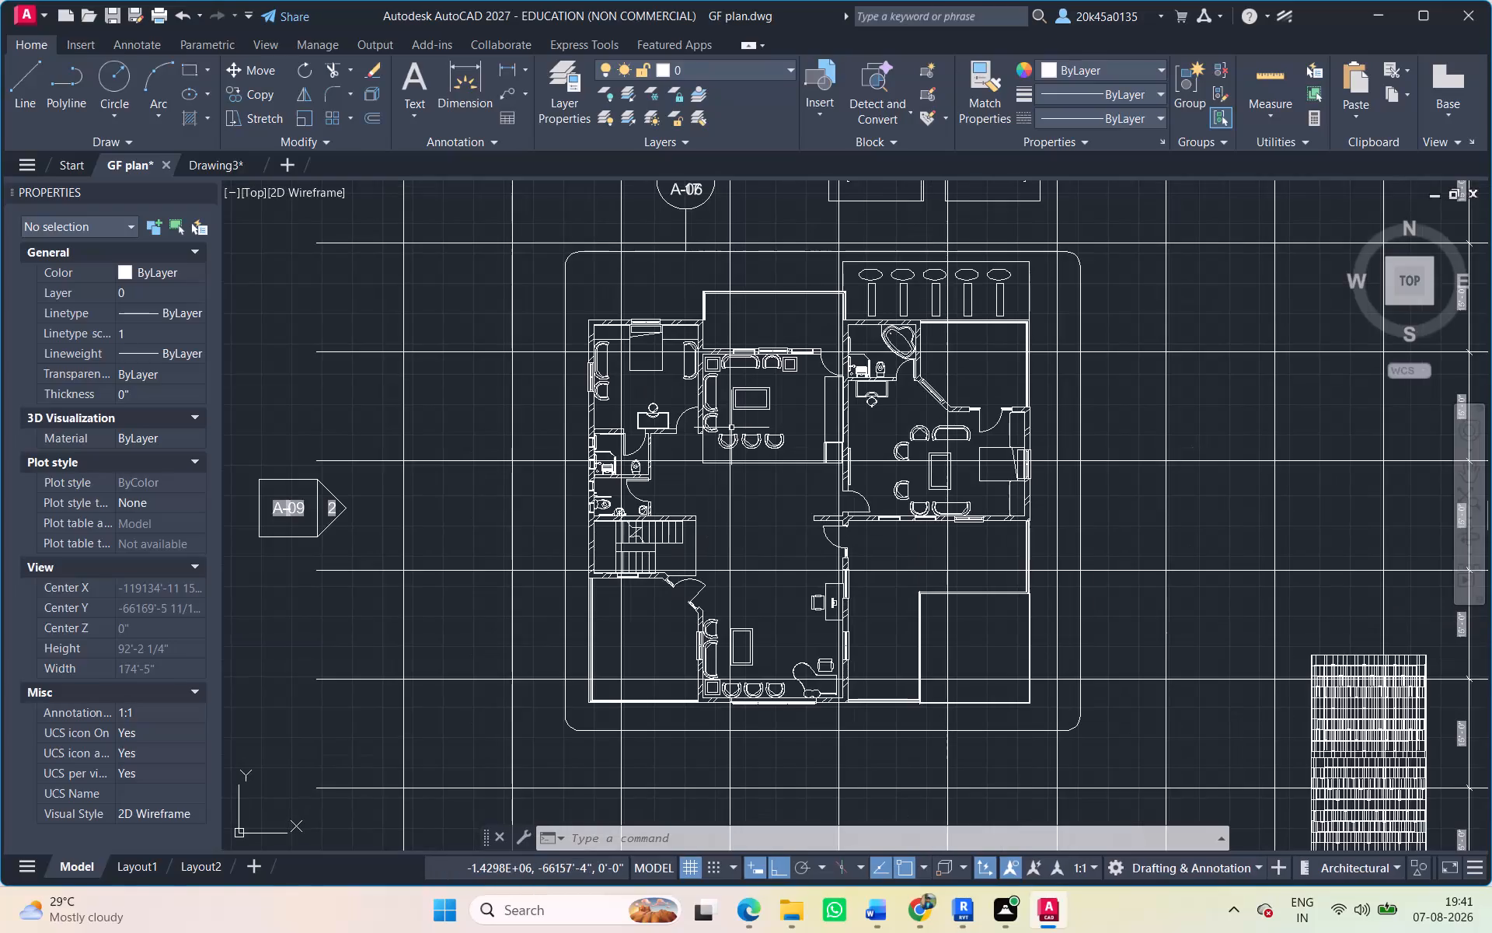
Move the located First Floor Plan sheet, including its two long extension lines, beside the Ground Floor Plan sheet at the origin.
middle_click_drag(731, 428, 731, 483)
scroll(731, 484, "down", 2)
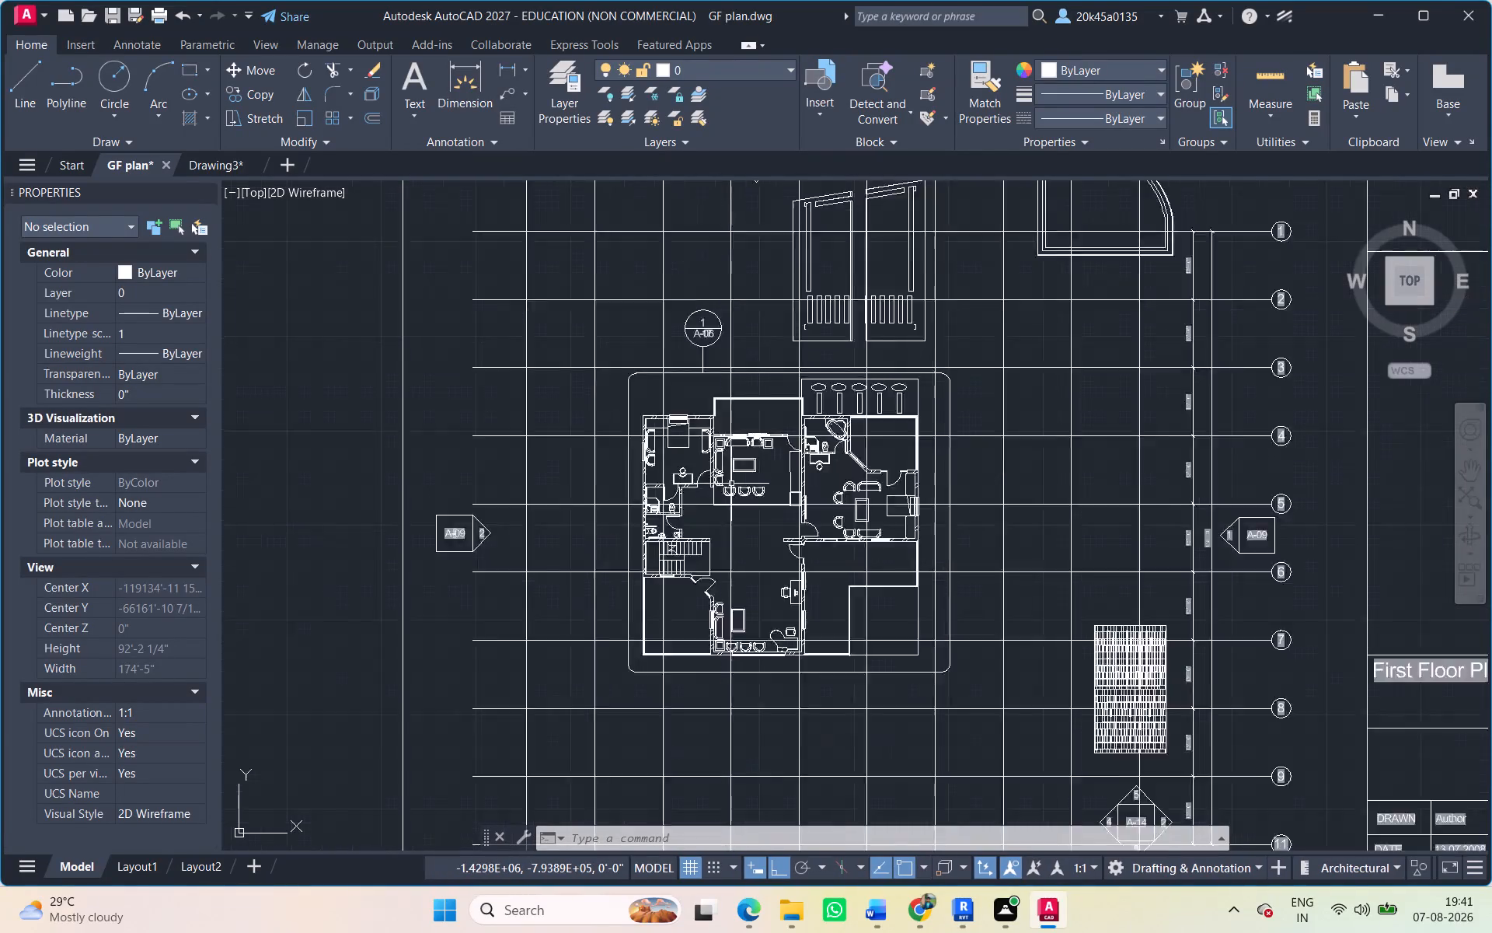
scroll(731, 484, "down", 4)
middle_click_drag(716, 477, 687, 450)
scroll(689, 449, "down", 1)
scroll(689, 441, "up", 2)
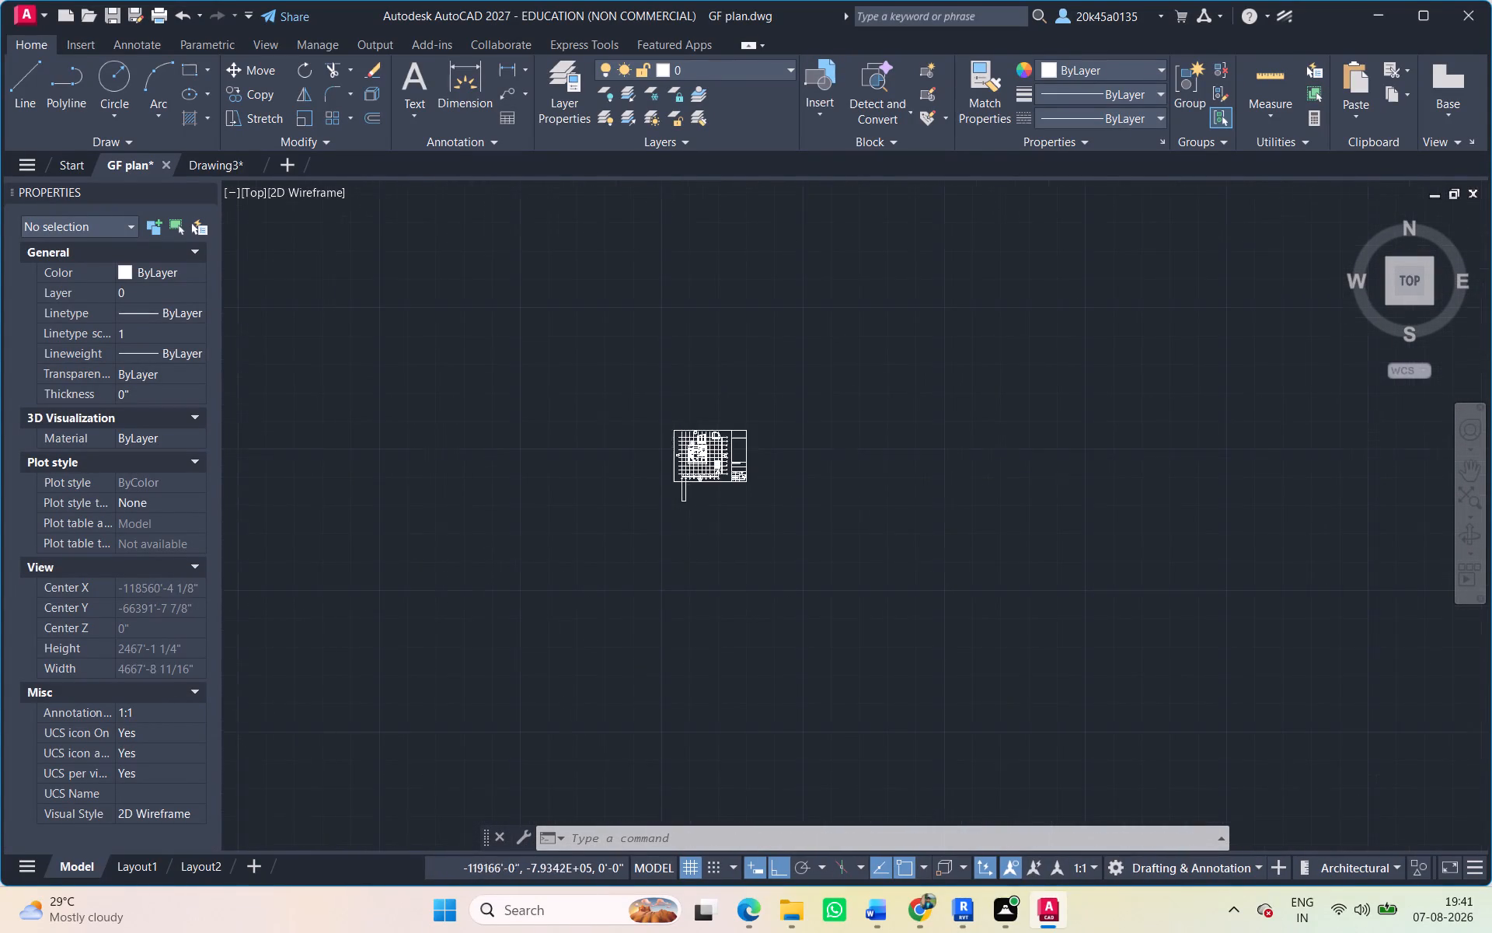
scroll(689, 441, "up", 1)
left_click(540, 344)
left_click(1021, 744)
scroll(898, 662, "down", 4)
middle_click_drag(774, 634, 521, 602)
scroll(651, 557, "down", 2)
middle_click_drag(665, 575, 610, 715)
scroll(601, 664, "down", 4)
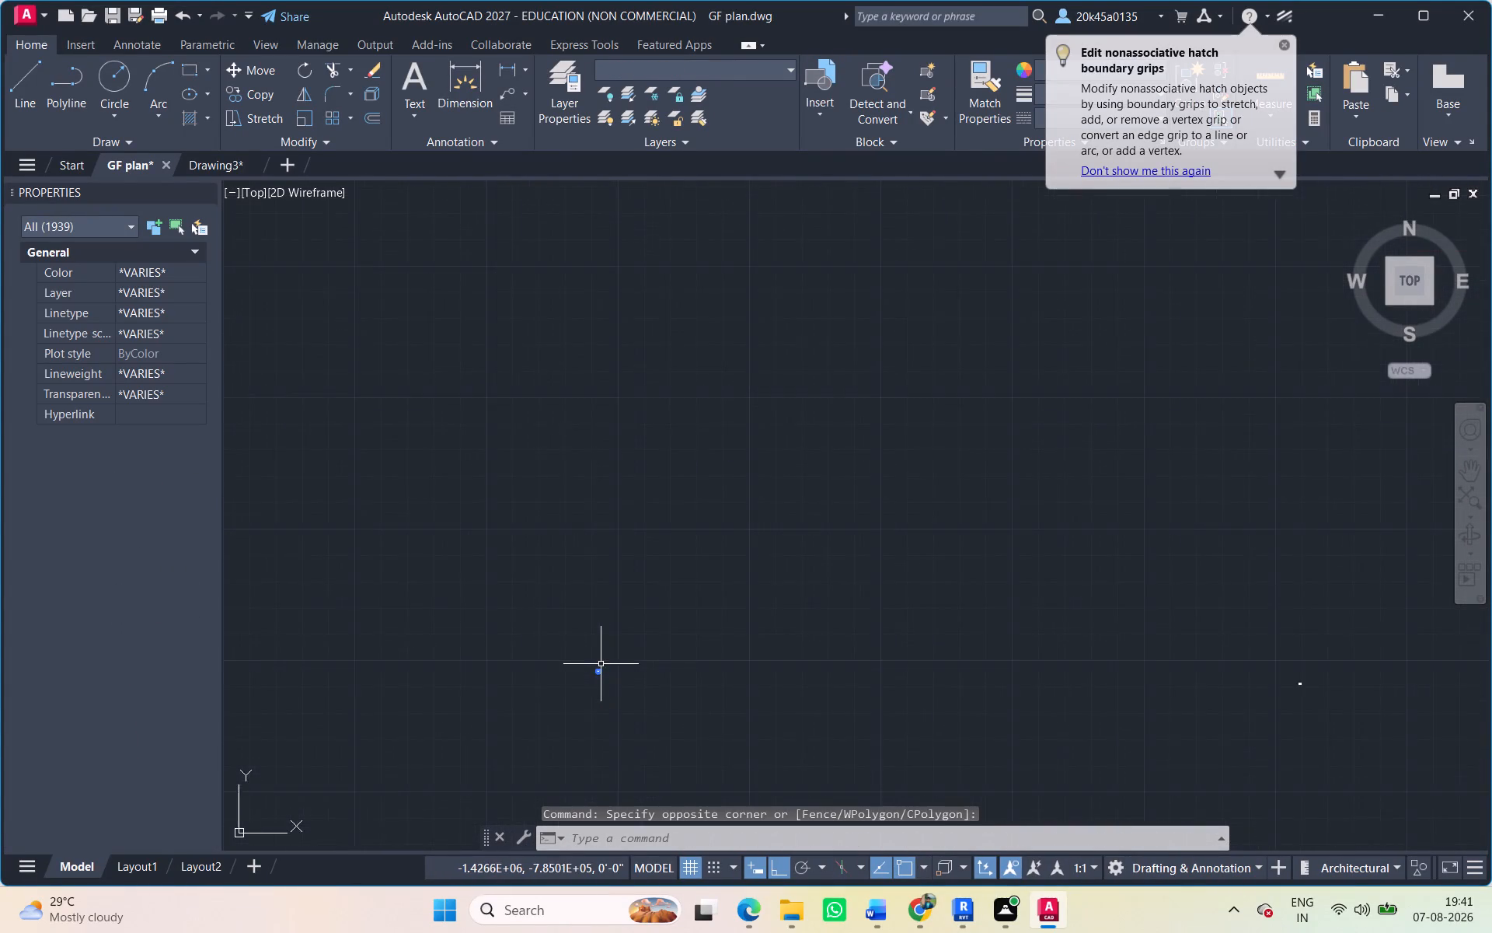
scroll(601, 664, "down", 3)
middle_click_drag(601, 662, 577, 655)
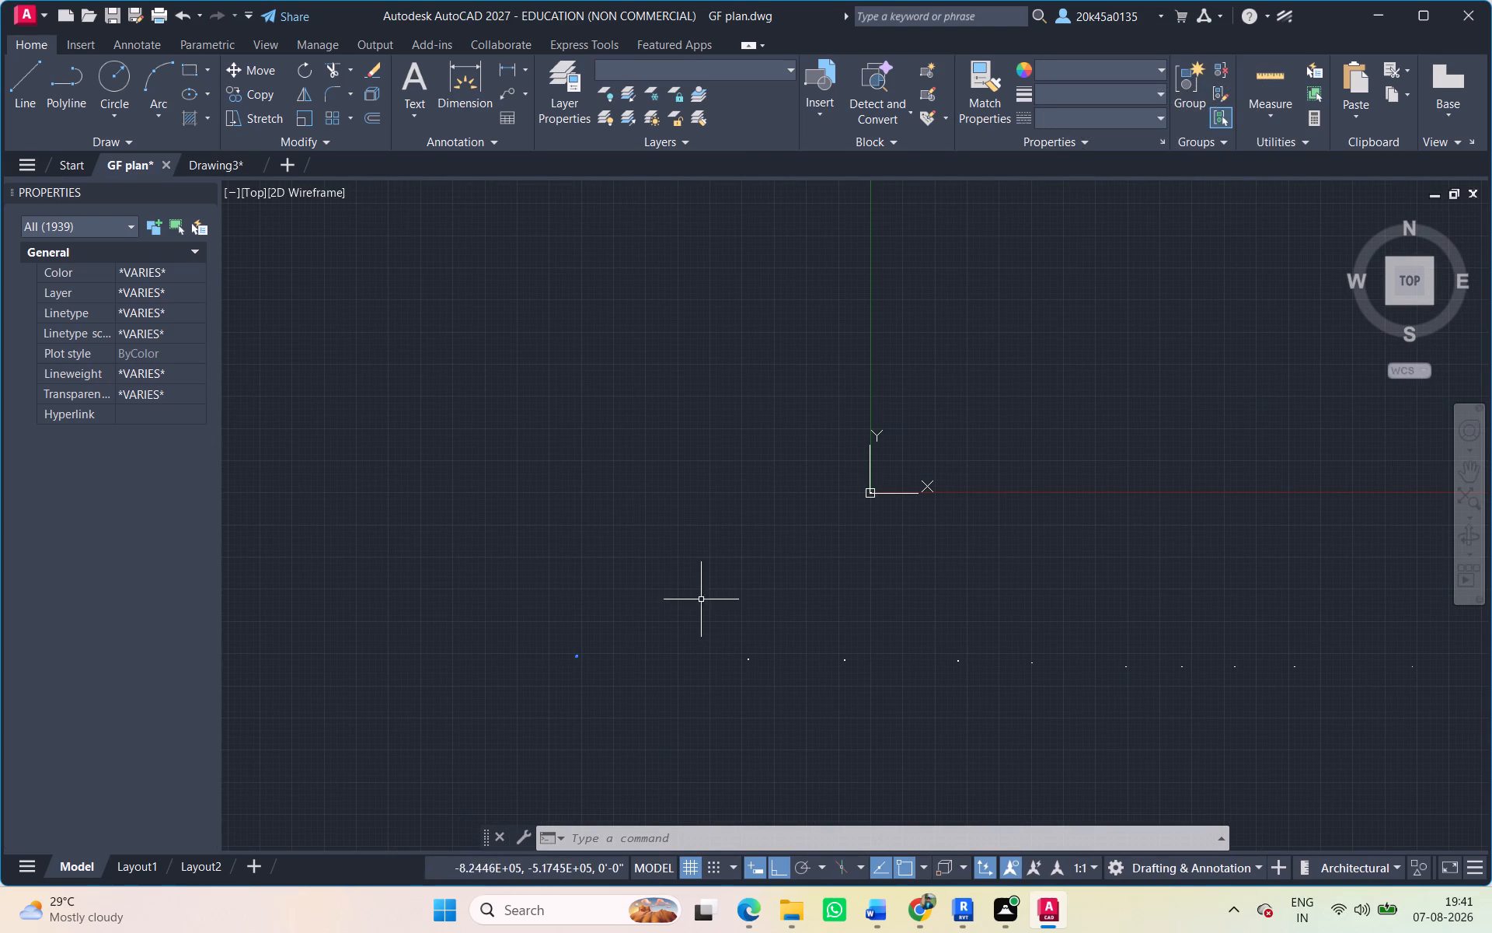
scroll(622, 632, "up", 3)
middle_click_drag(622, 632, 645, 561)
scroll(507, 618, "up", 3)
middle_click_drag(507, 618, 856, 354)
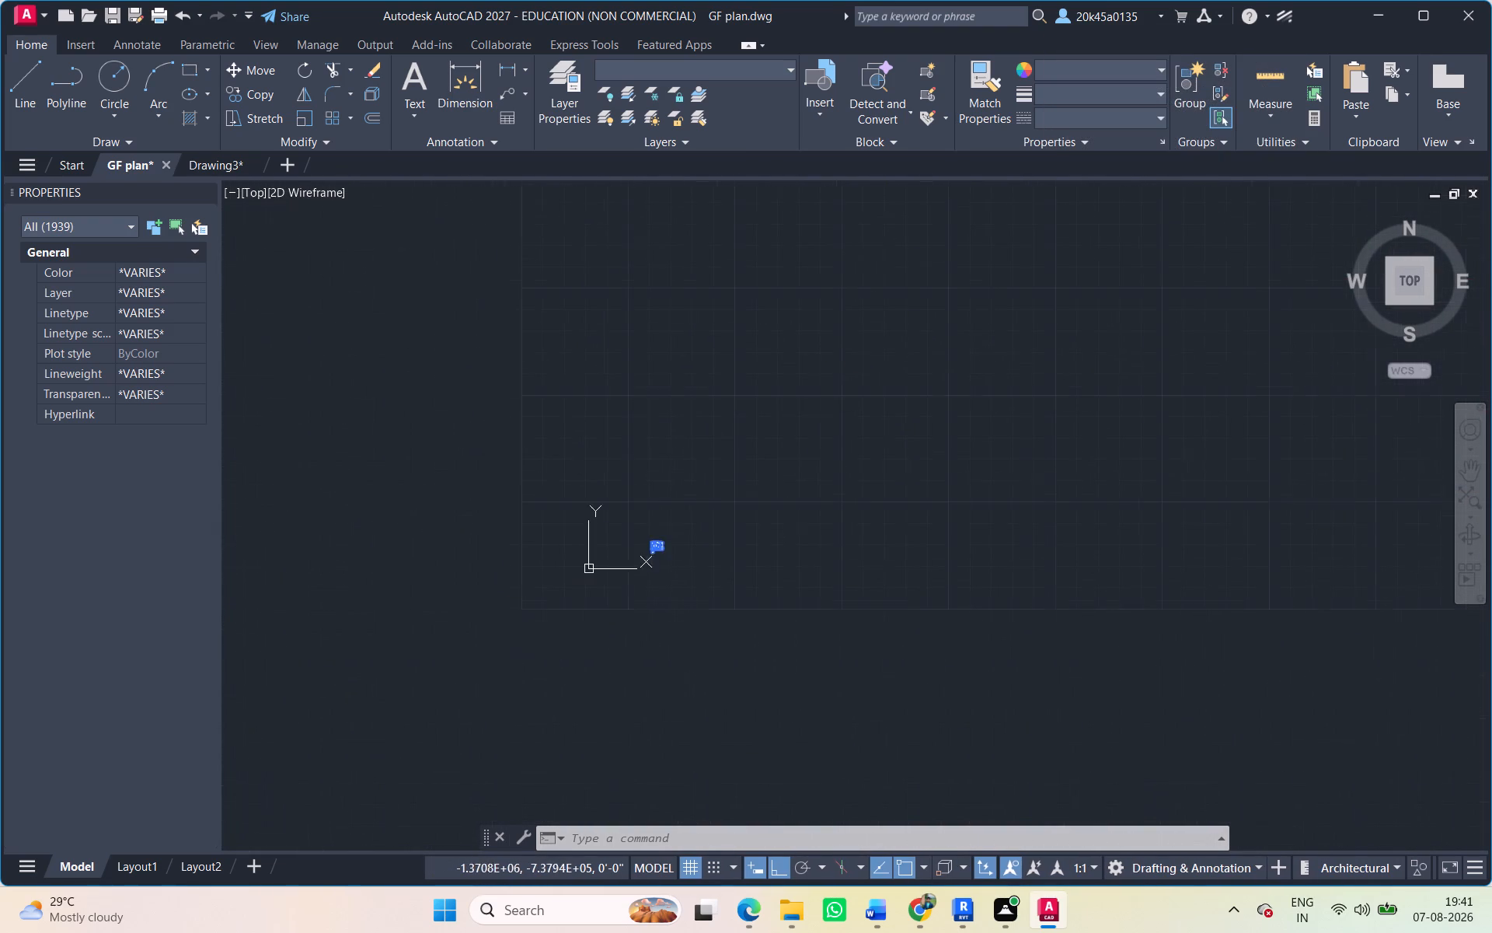
scroll(624, 515, "up", 4)
middle_click_drag(611, 522, 682, 383)
key("m")
key("space")
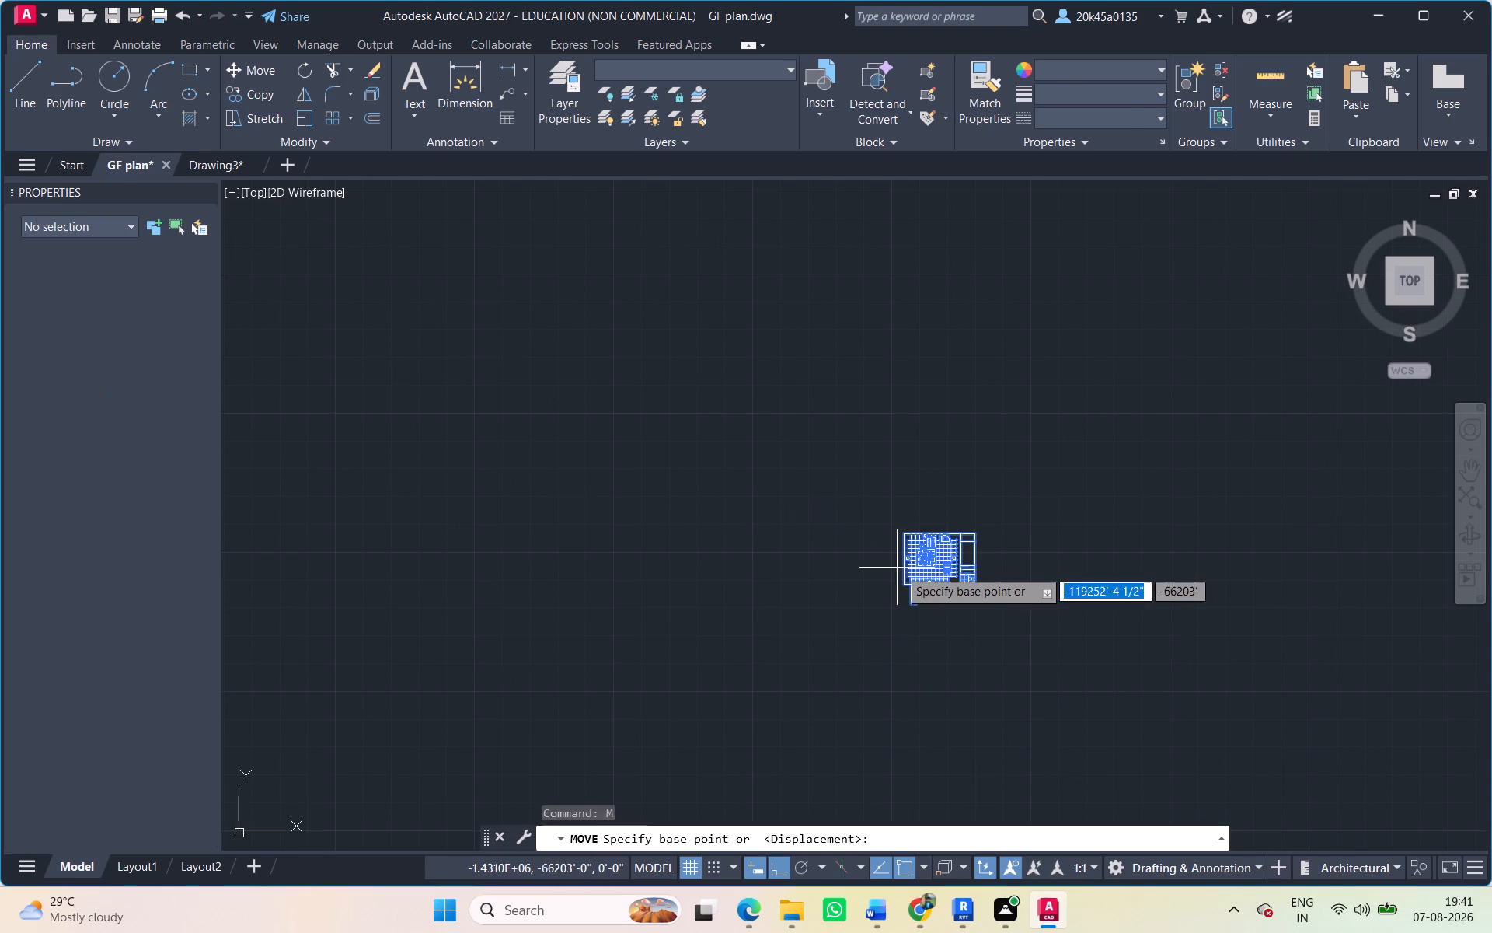
left_click(912, 578)
scroll(995, 445, "down", 2)
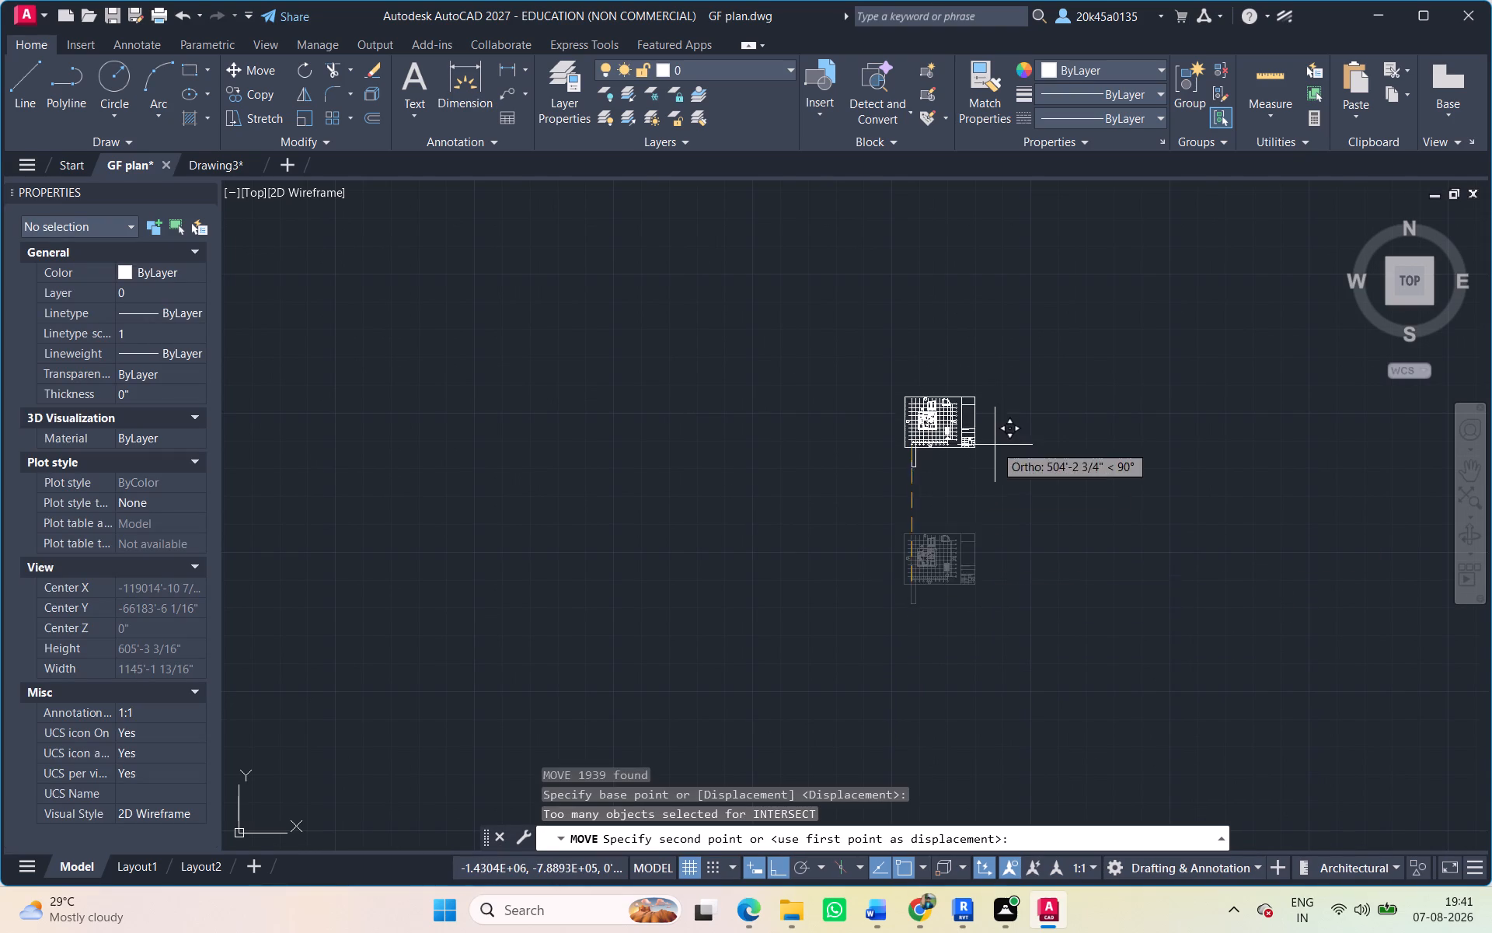
scroll(995, 445, "down", 2)
middle_click_drag(924, 466, 390, 637)
scroll(727, 529, "down", 1)
left_click(779, 868)
scroll(950, 494, "down", 3)
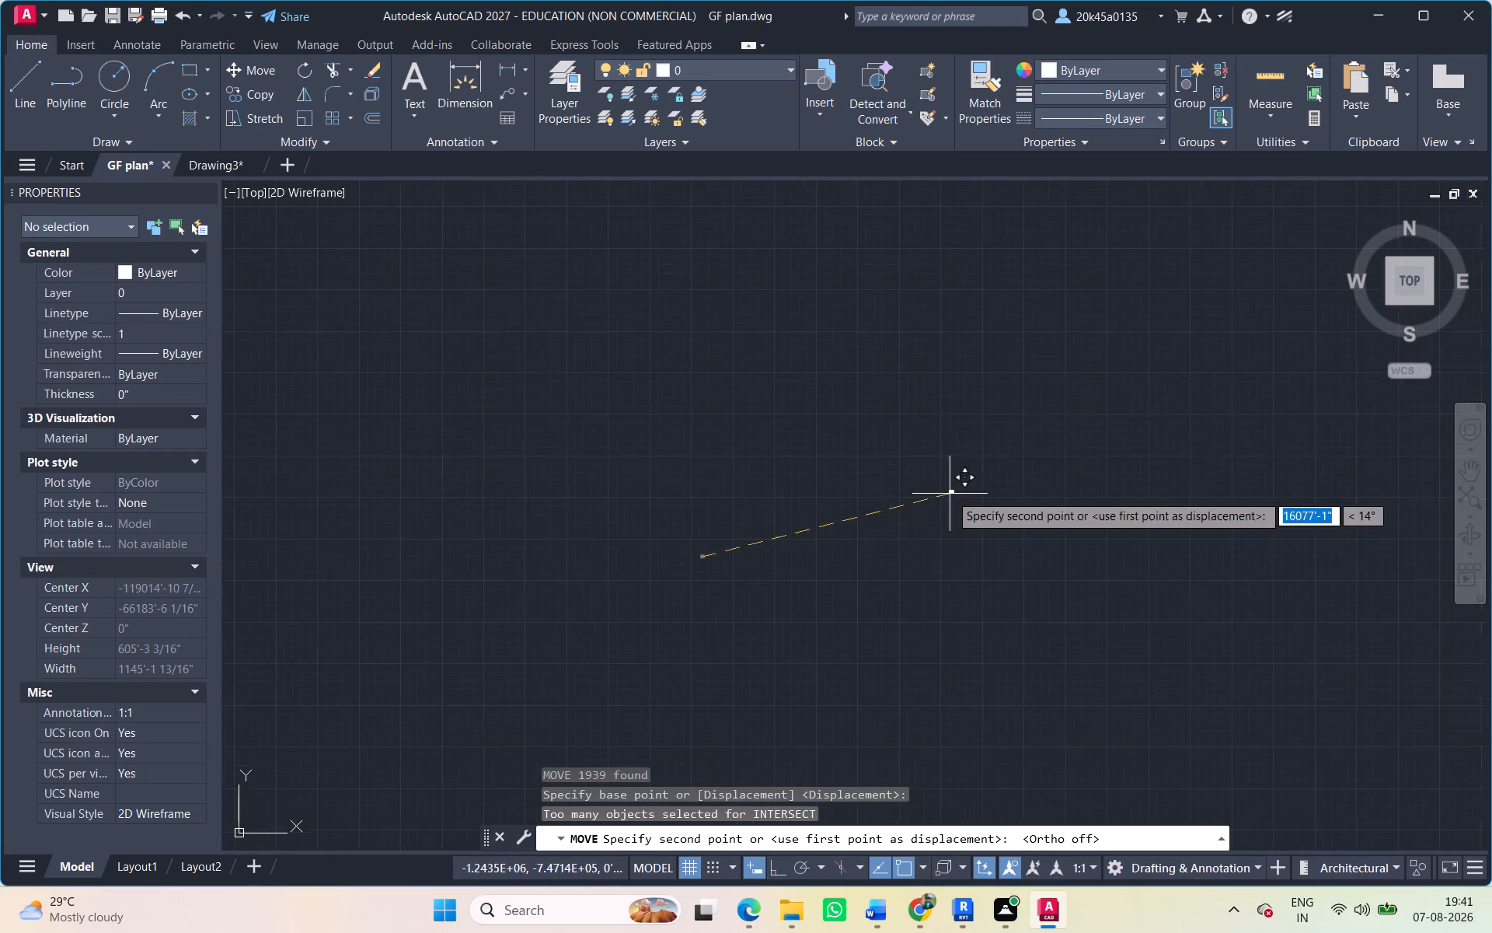
scroll(950, 494, "down", 1)
middle_click_drag(948, 489, 196, 759)
scroll(660, 512, "up", 4)
middle_click_drag(631, 515, 948, 426)
scroll(707, 472, "up", 3)
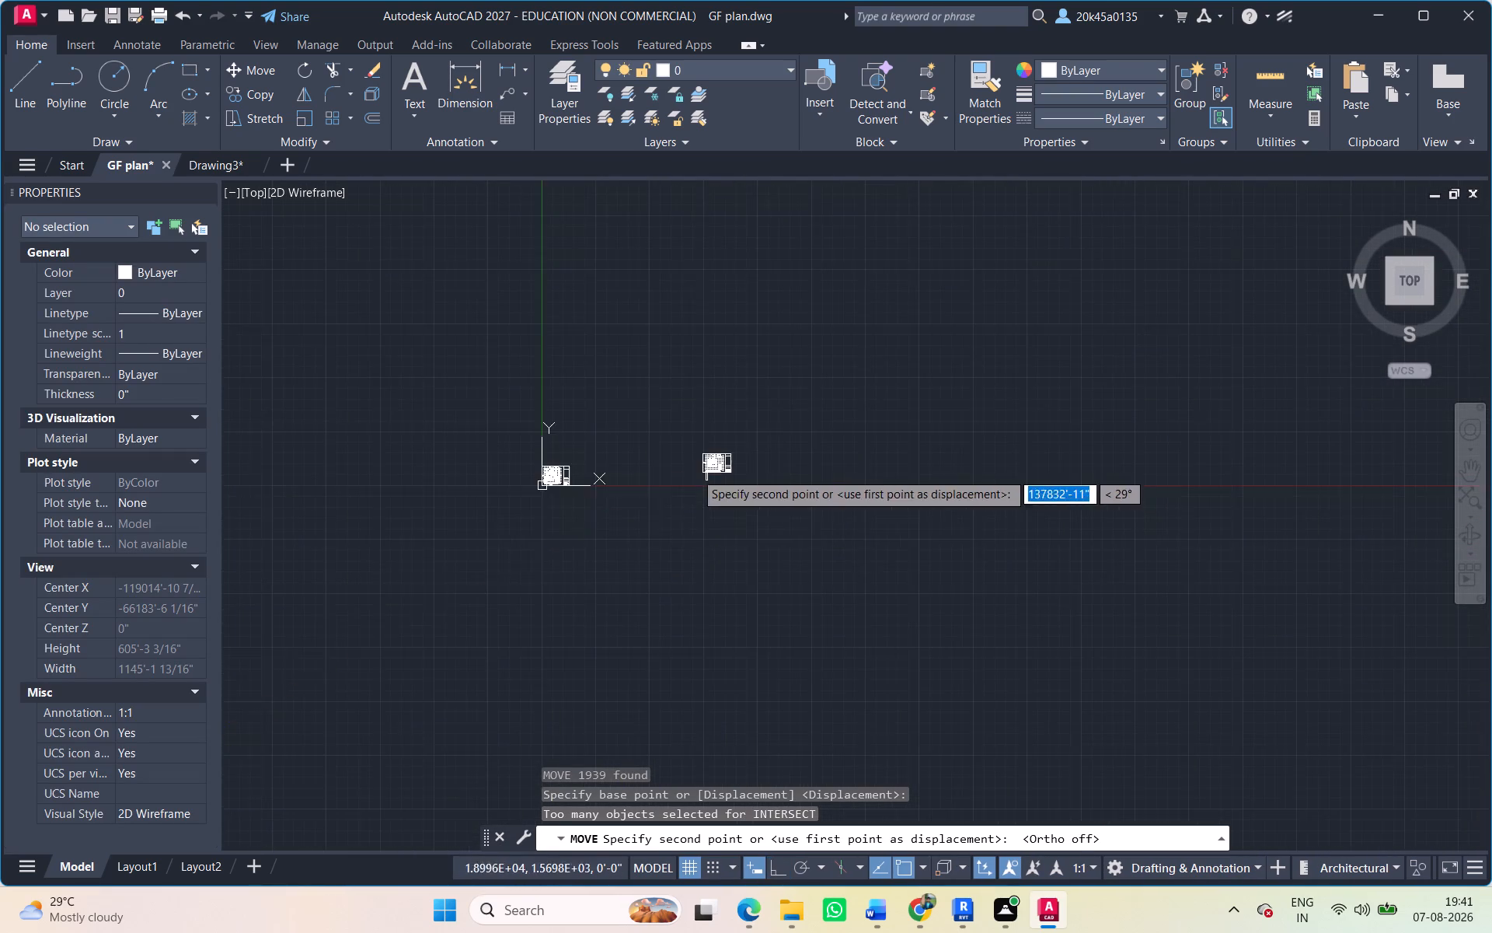
scroll(526, 498, "up", 3)
scroll(661, 427, "up", 2)
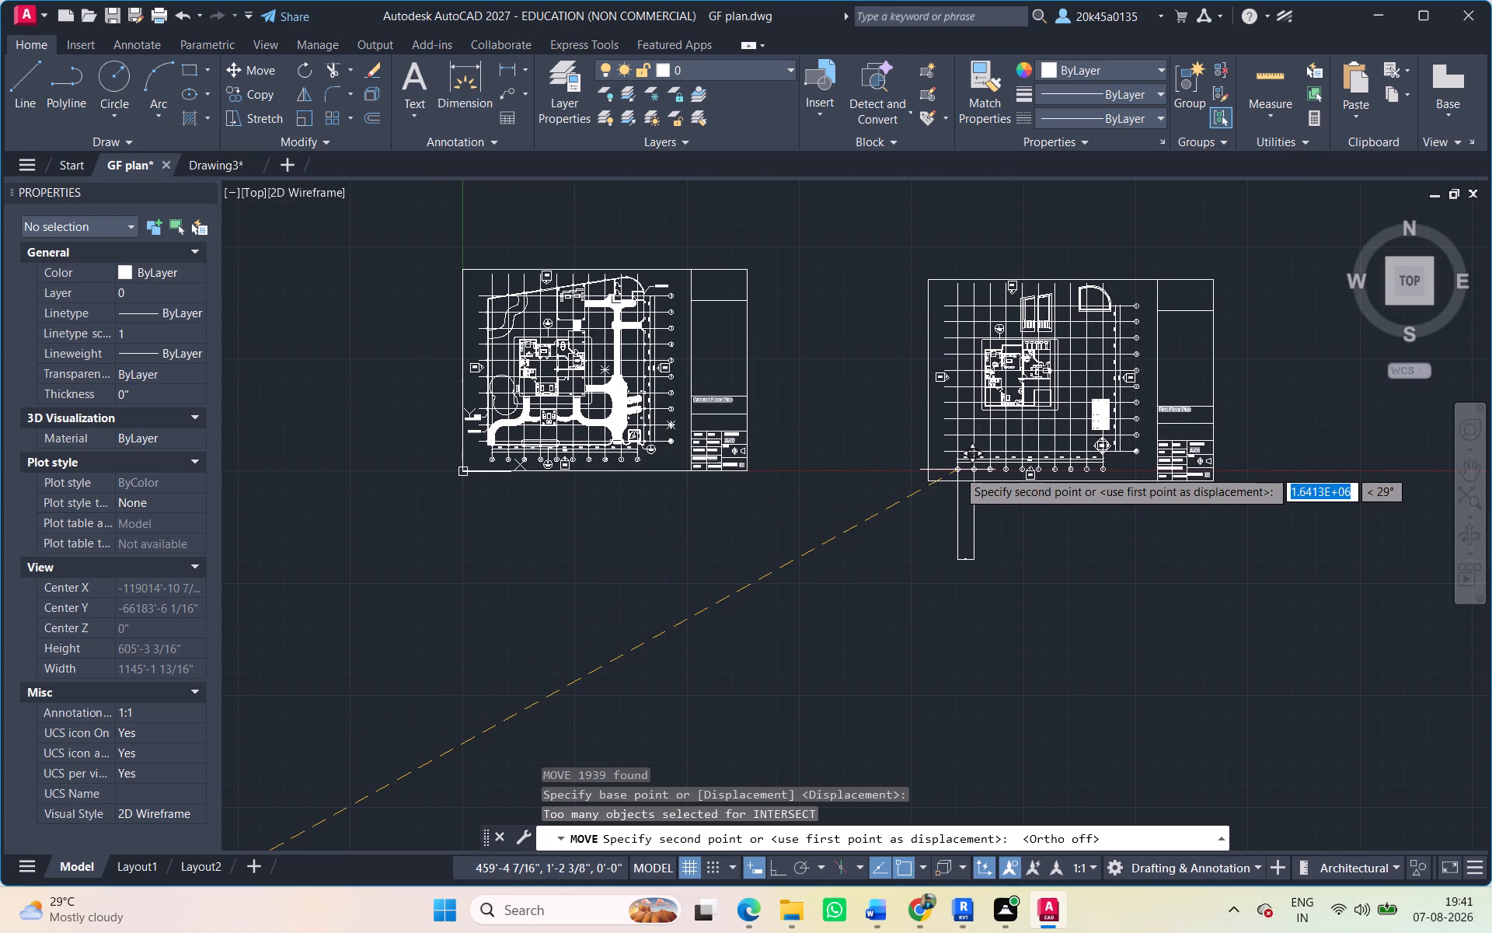
left_click(957, 470)
Examine the relocated First Floor Plan sheet and its placement relative to the Ground Floor Plan sheet.
scroll(1144, 456, "up", 4)
middle_click_drag(1185, 433, 960, 465)
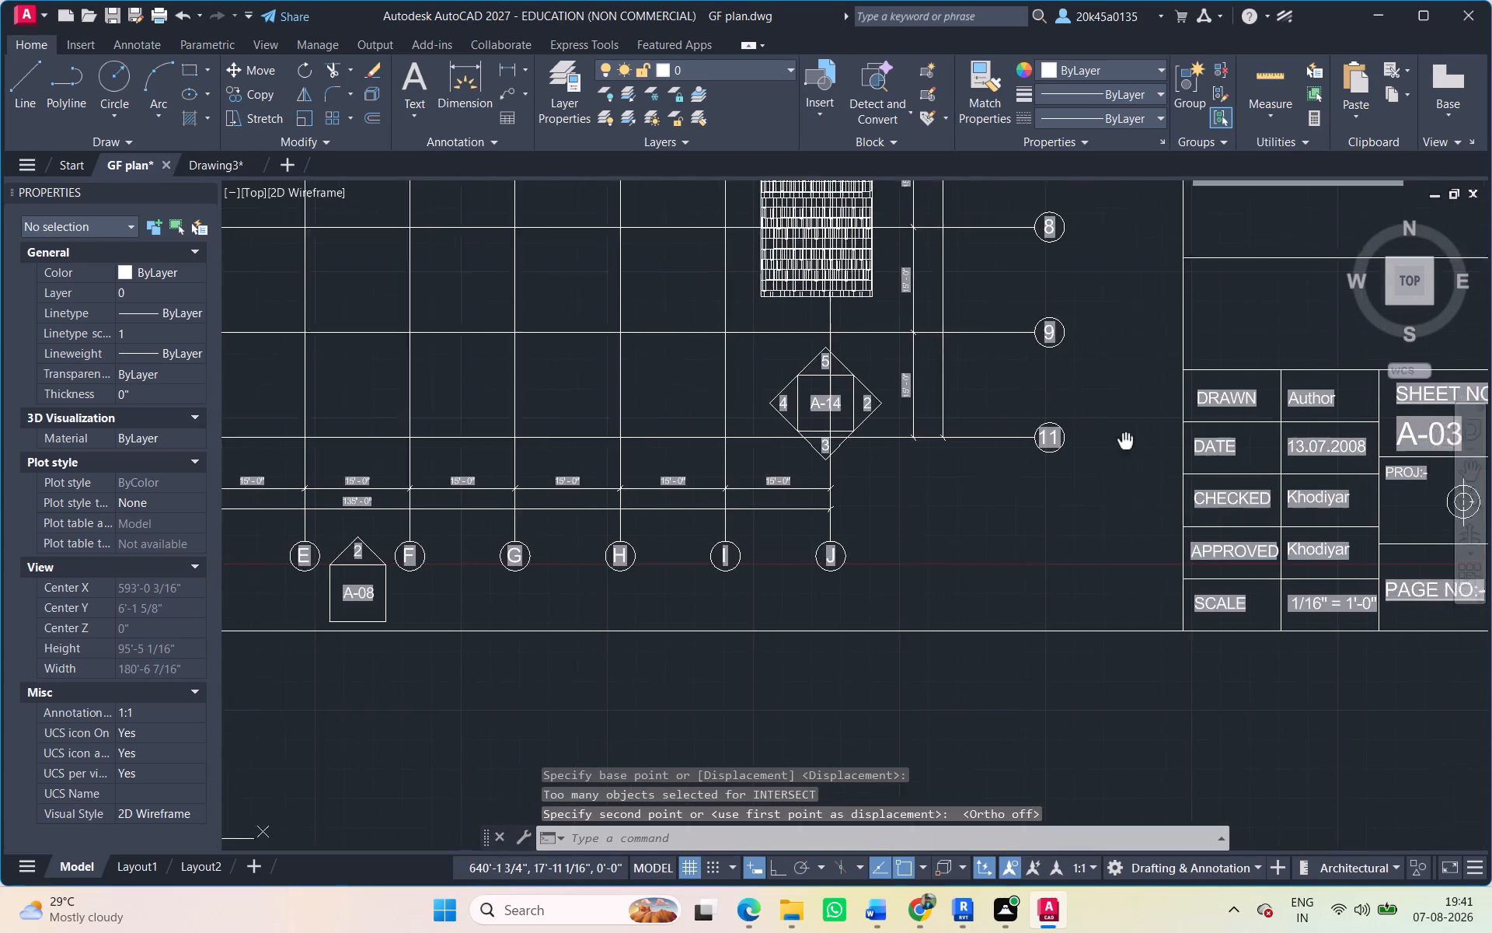
middle_click_drag(960, 465, 821, 484)
scroll(1034, 306, "down", 5)
scroll(643, 336, "up", 4)
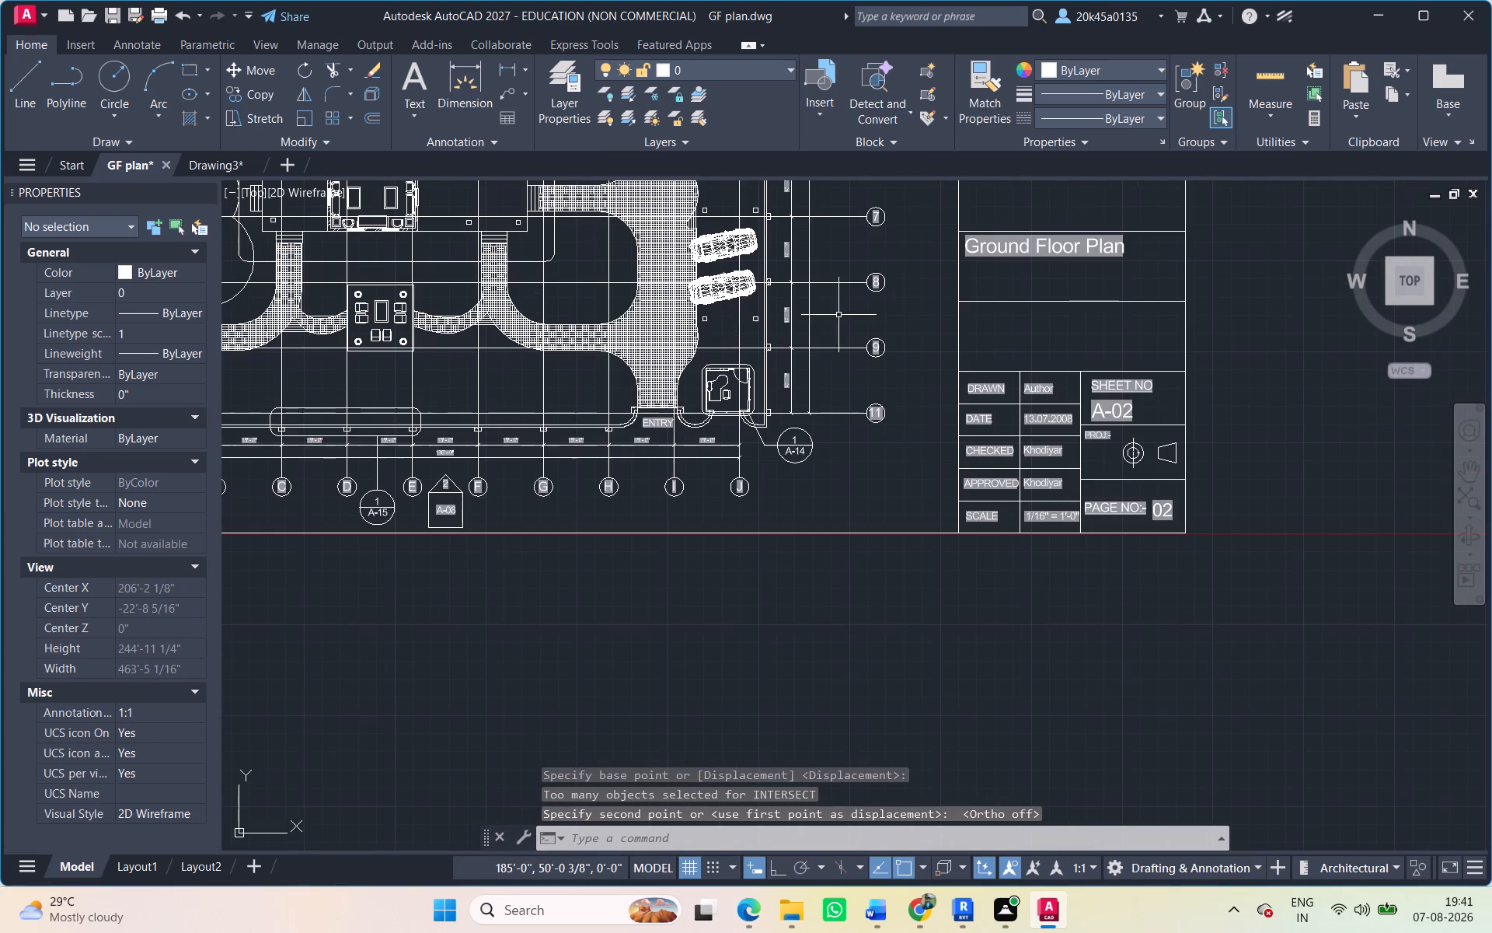
scroll(967, 319, "down", 2)
middle_click_drag(966, 354, 988, 511)
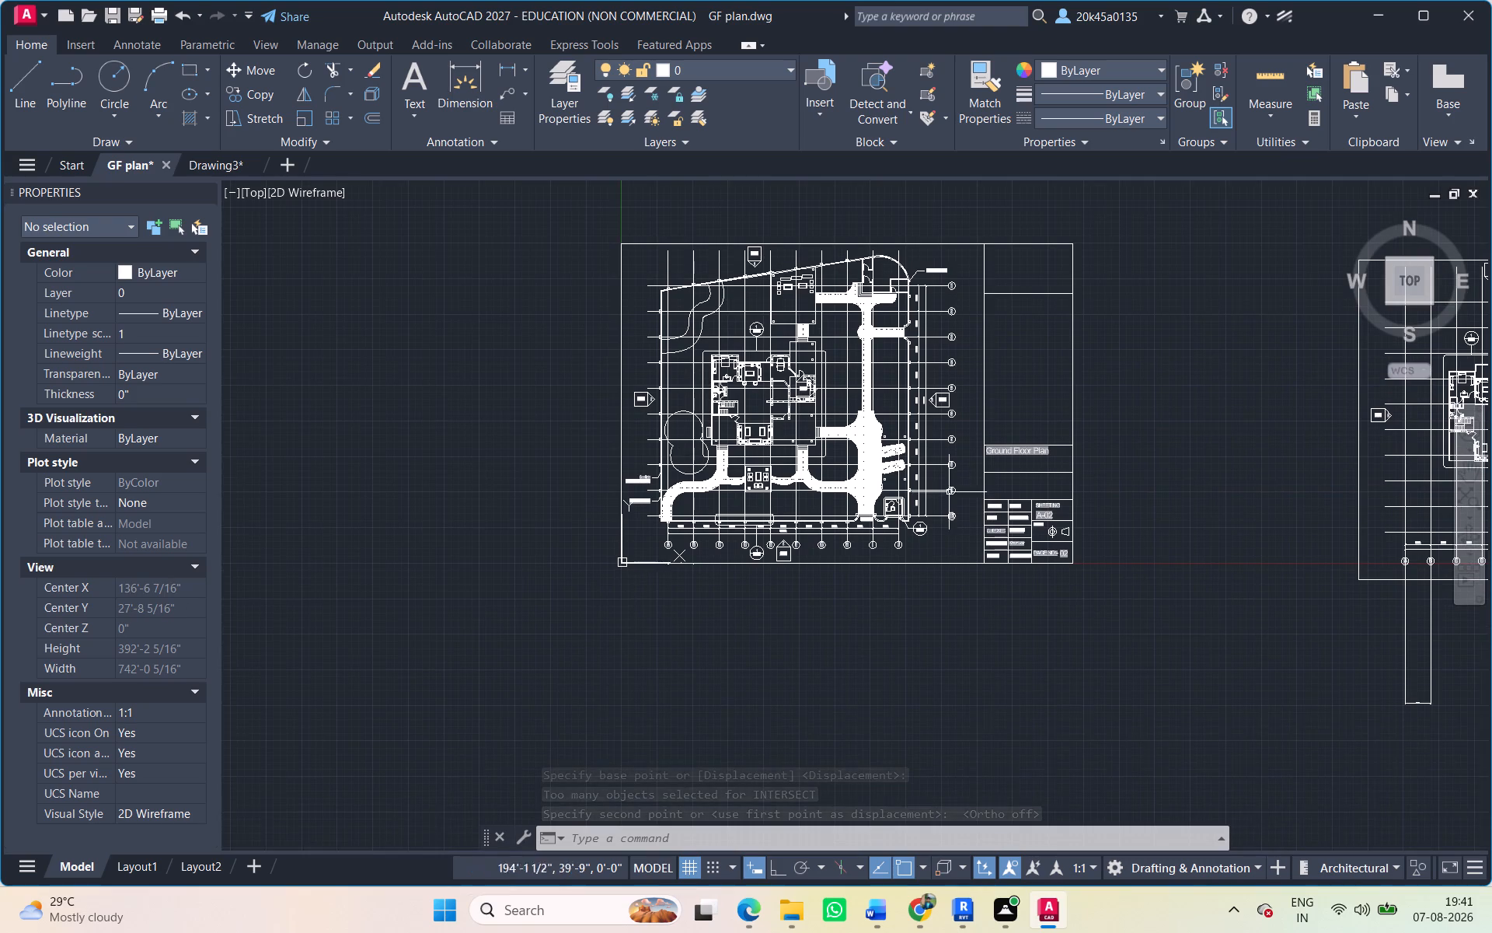
key("Escape")
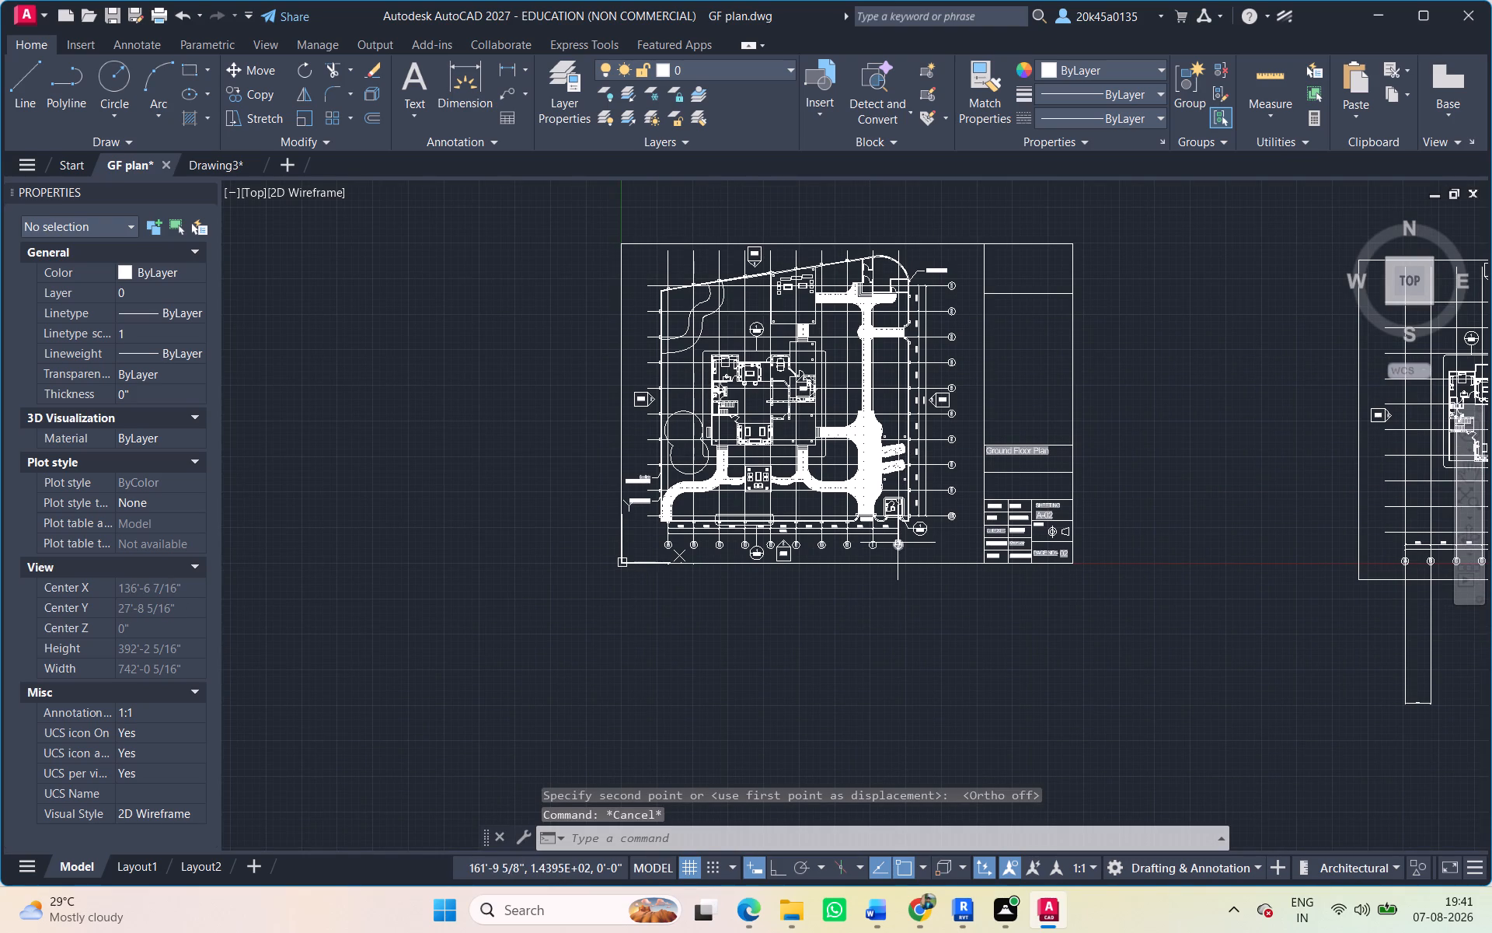
Move the whole row of remaining distant sheets so its first sheet sits beyond the relocated First Floor Plan near the origin.
key("z")
key("space")
type("a")
key("space")
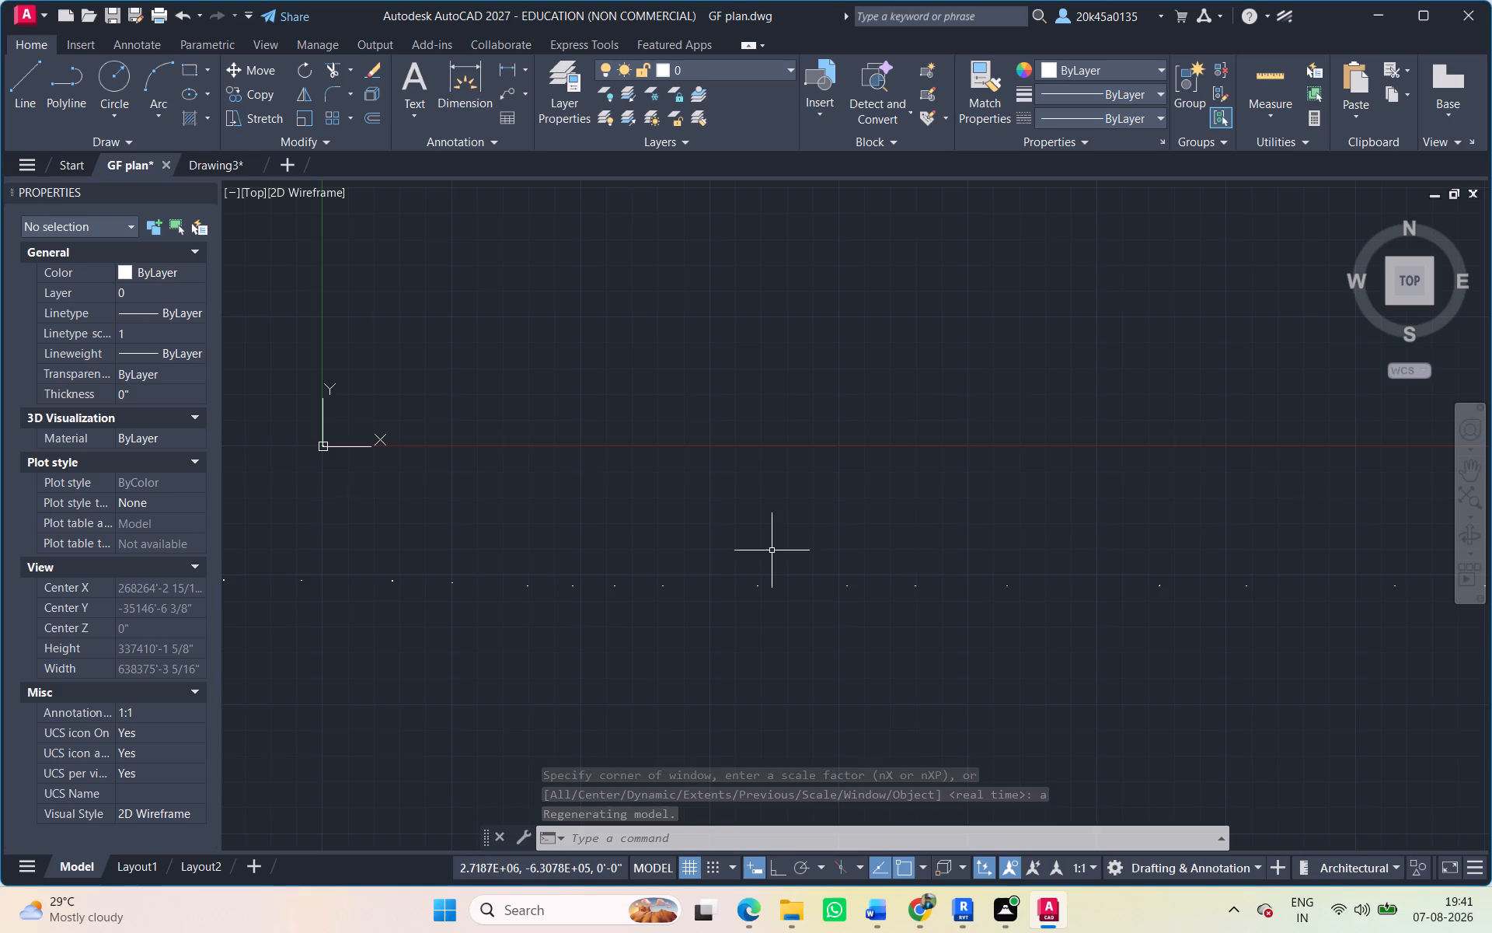
scroll(772, 550, "down", 1)
middle_click_drag(772, 550, 828, 523)
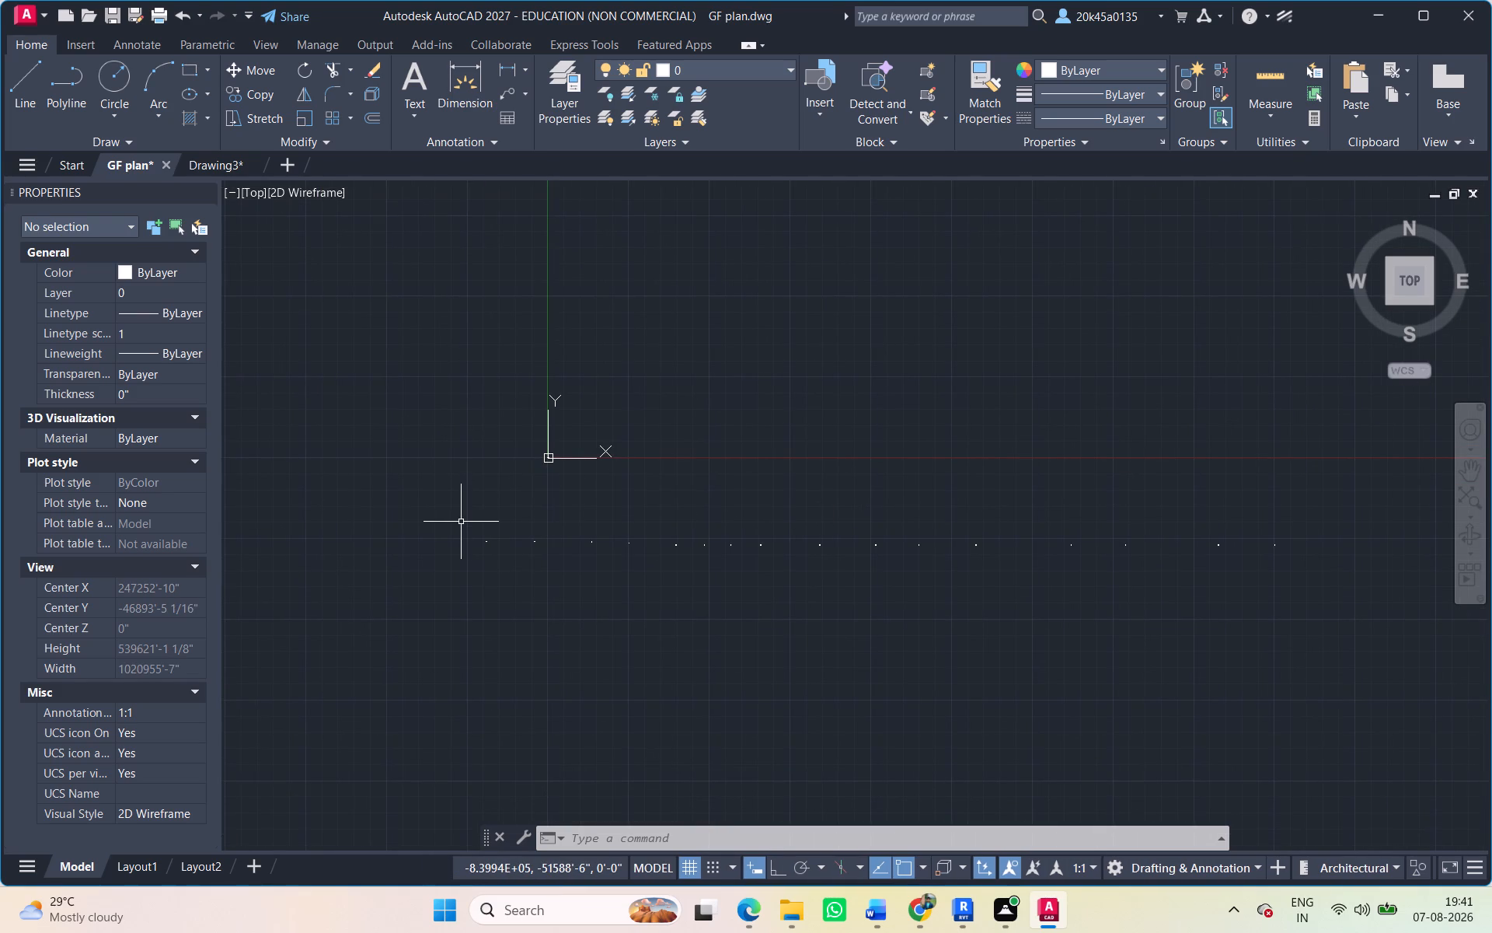
left_click(461, 522)
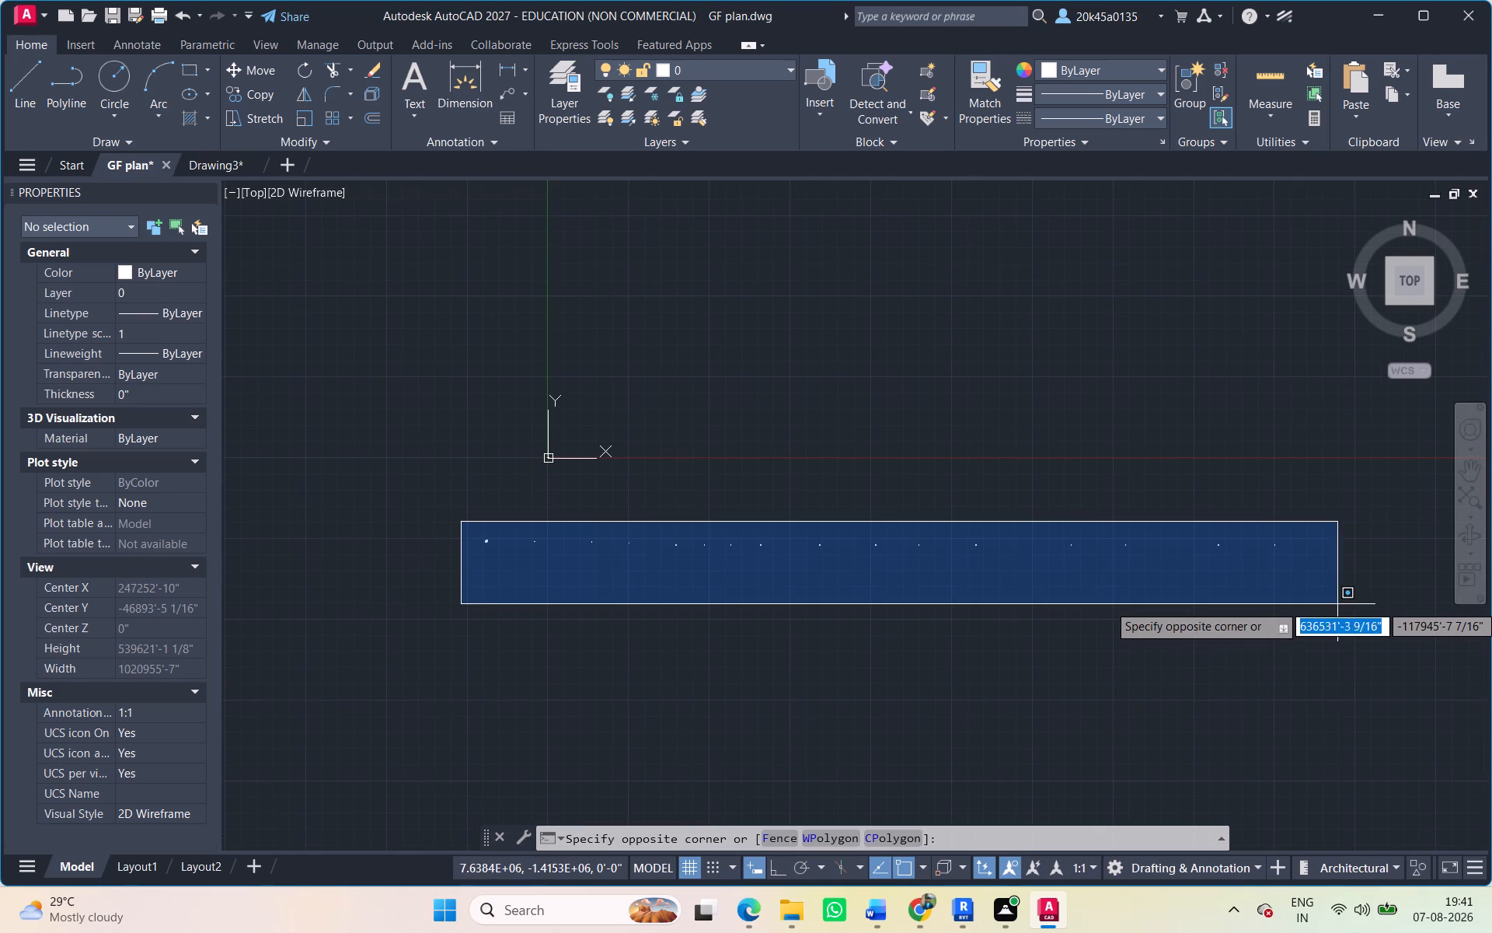
left_click(1343, 604)
scroll(446, 568, "up", 4)
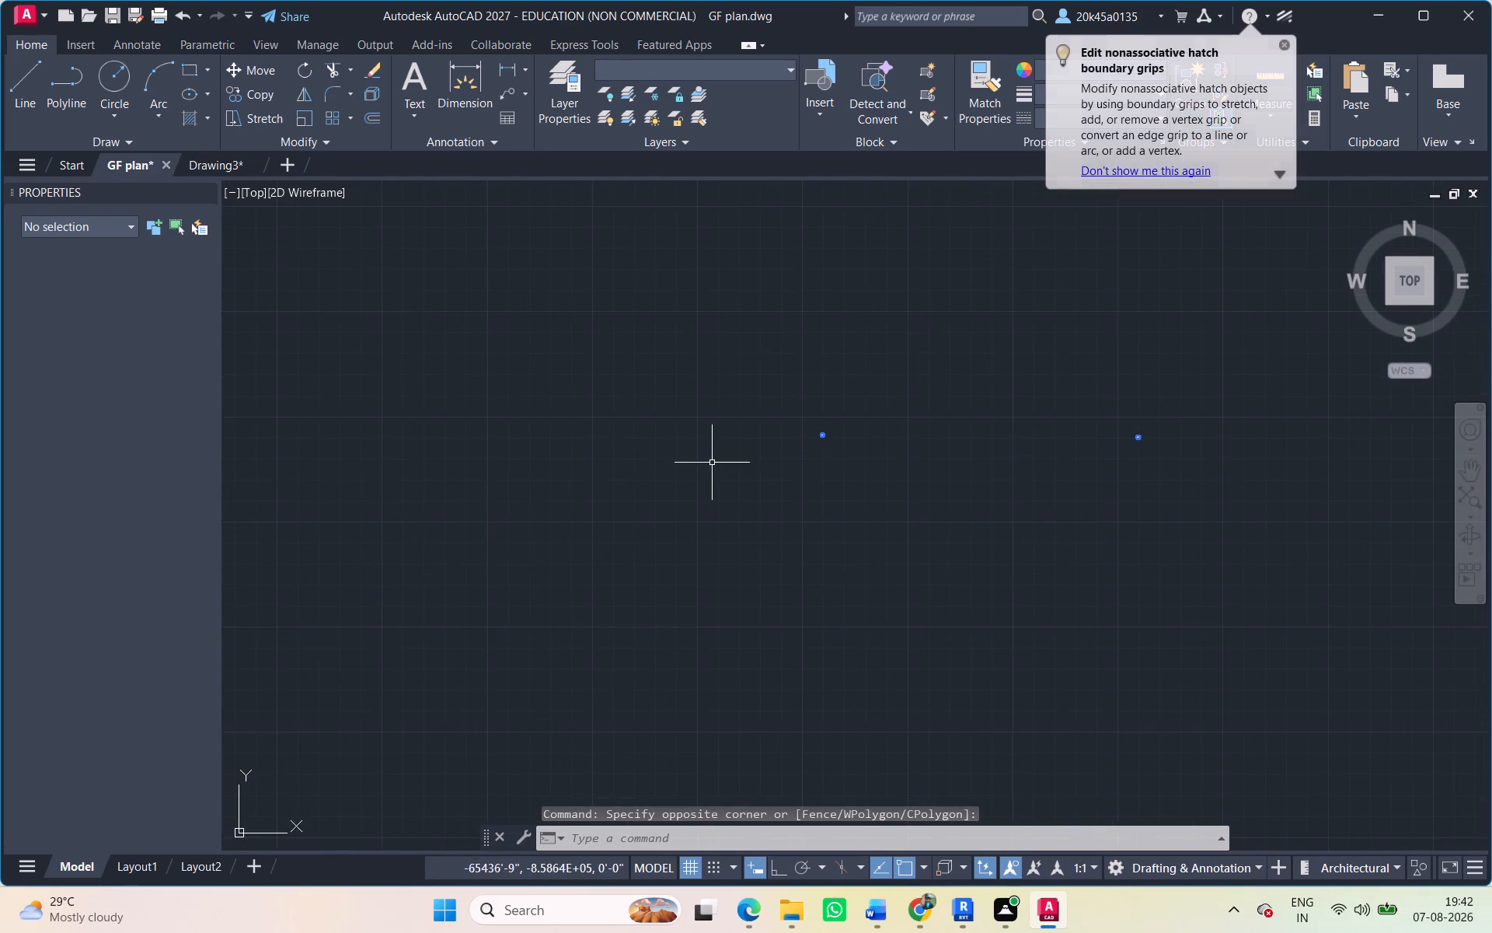
scroll(716, 462, "up", 3)
key("m")
key("space")
middle_click_drag(1095, 399, 814, 532)
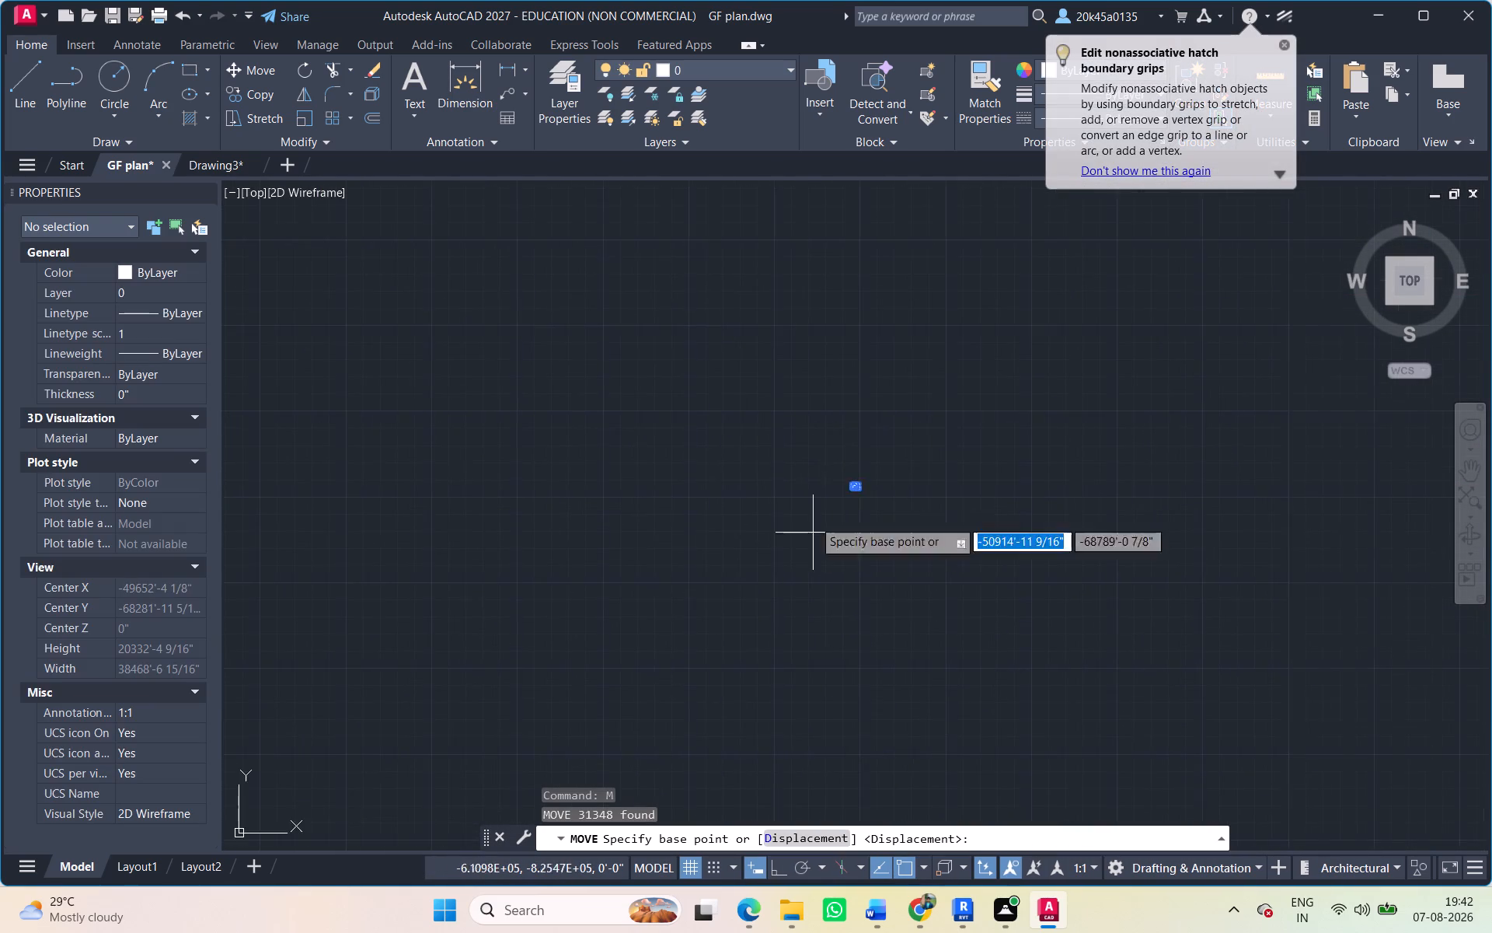
scroll(852, 475, "up", 8)
middle_click_drag(775, 692, 775, 387)
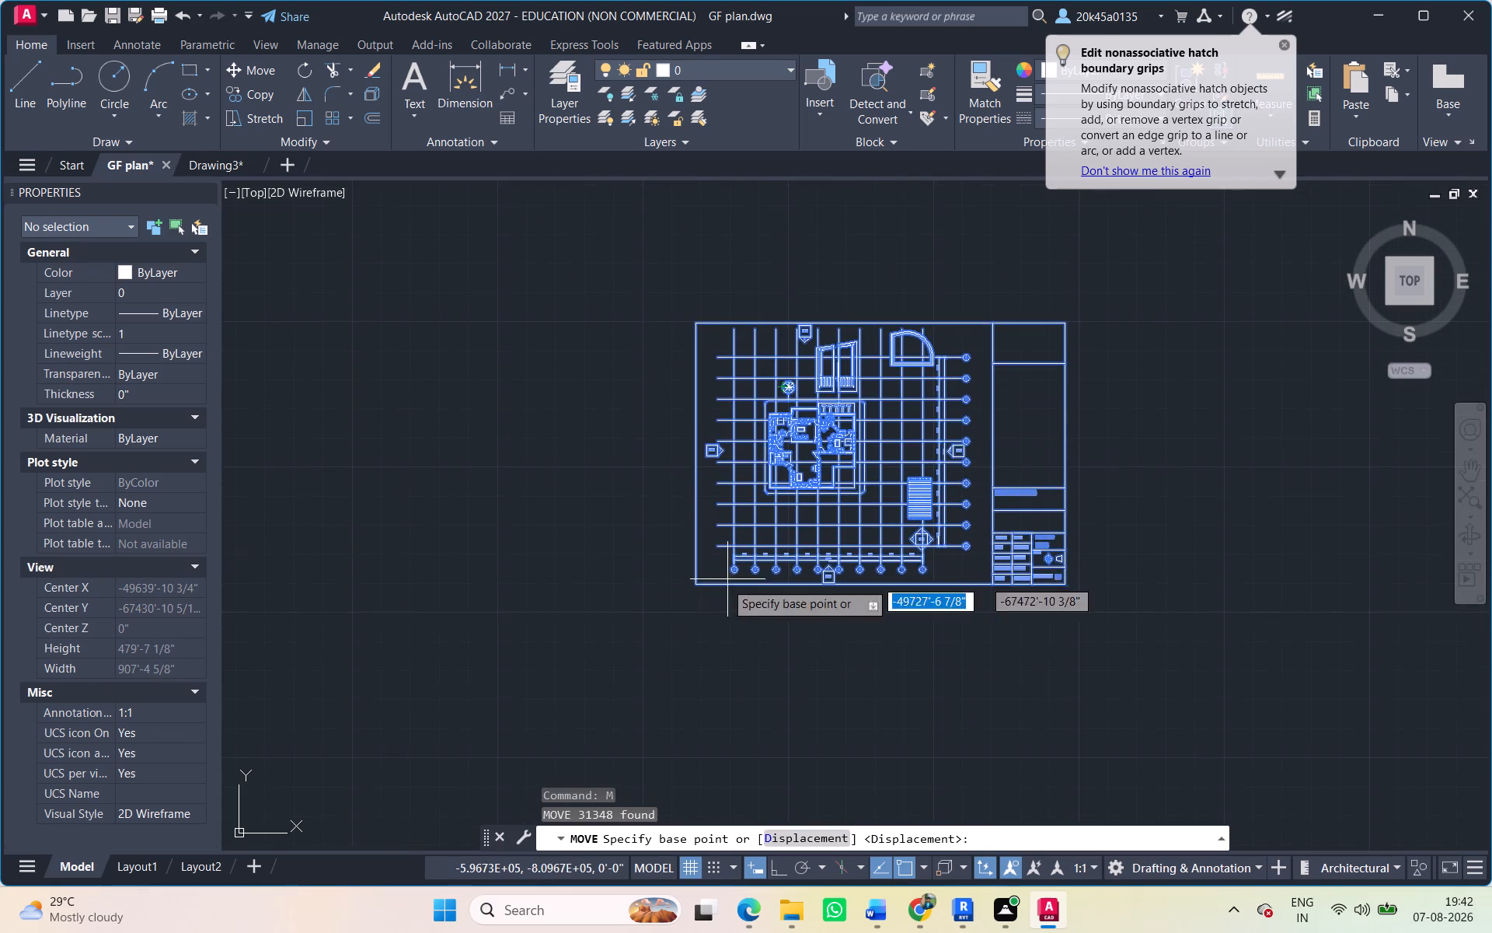
scroll(696, 604, "up", 1)
left_click(692, 568)
scroll(805, 508, "down", 11)
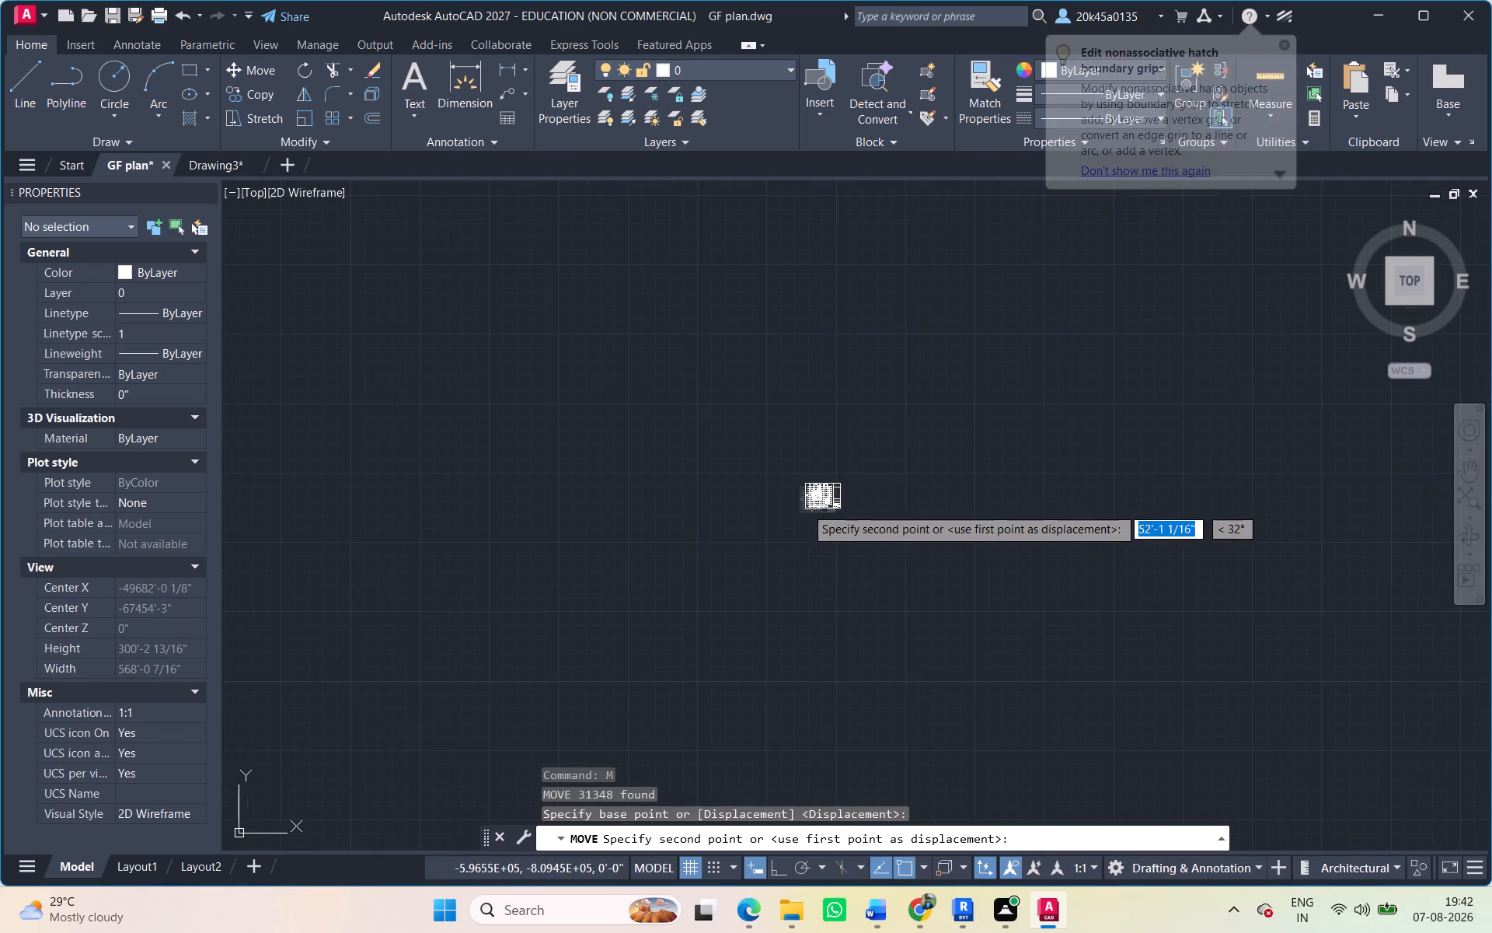
scroll(805, 507, "down", 4)
middle_click_drag(801, 500, 178, 681)
scroll(713, 505, "down", 8)
middle_click_drag(716, 513, 610, 589)
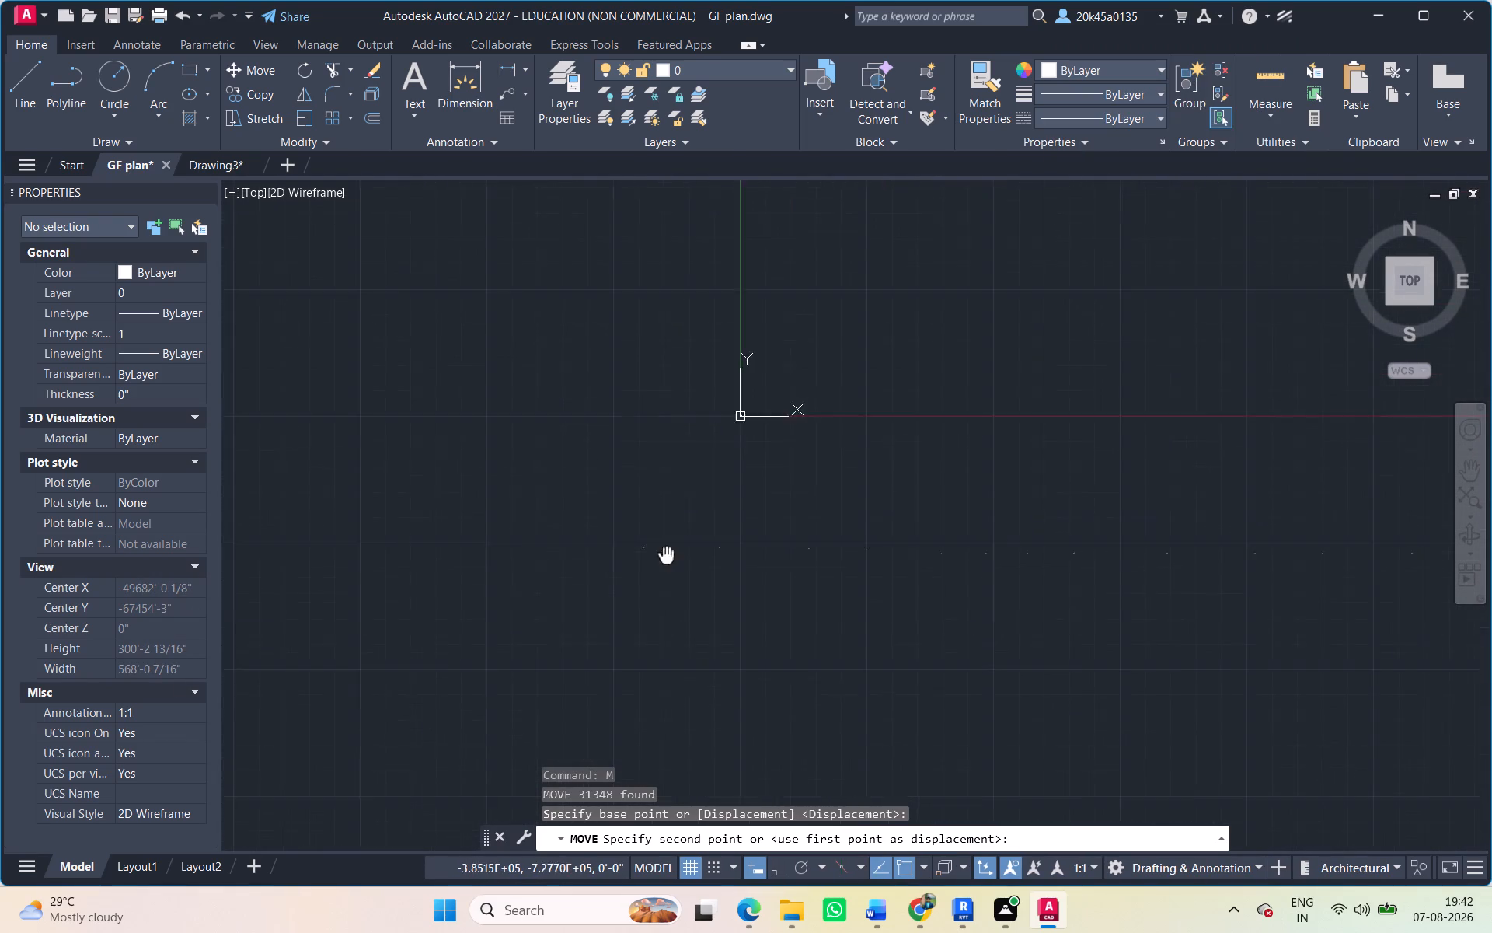
middle_click_drag(610, 589, 599, 595)
scroll(666, 442, "up", 4)
middle_click_drag(673, 485, 724, 412)
scroll(744, 419, "up", 2)
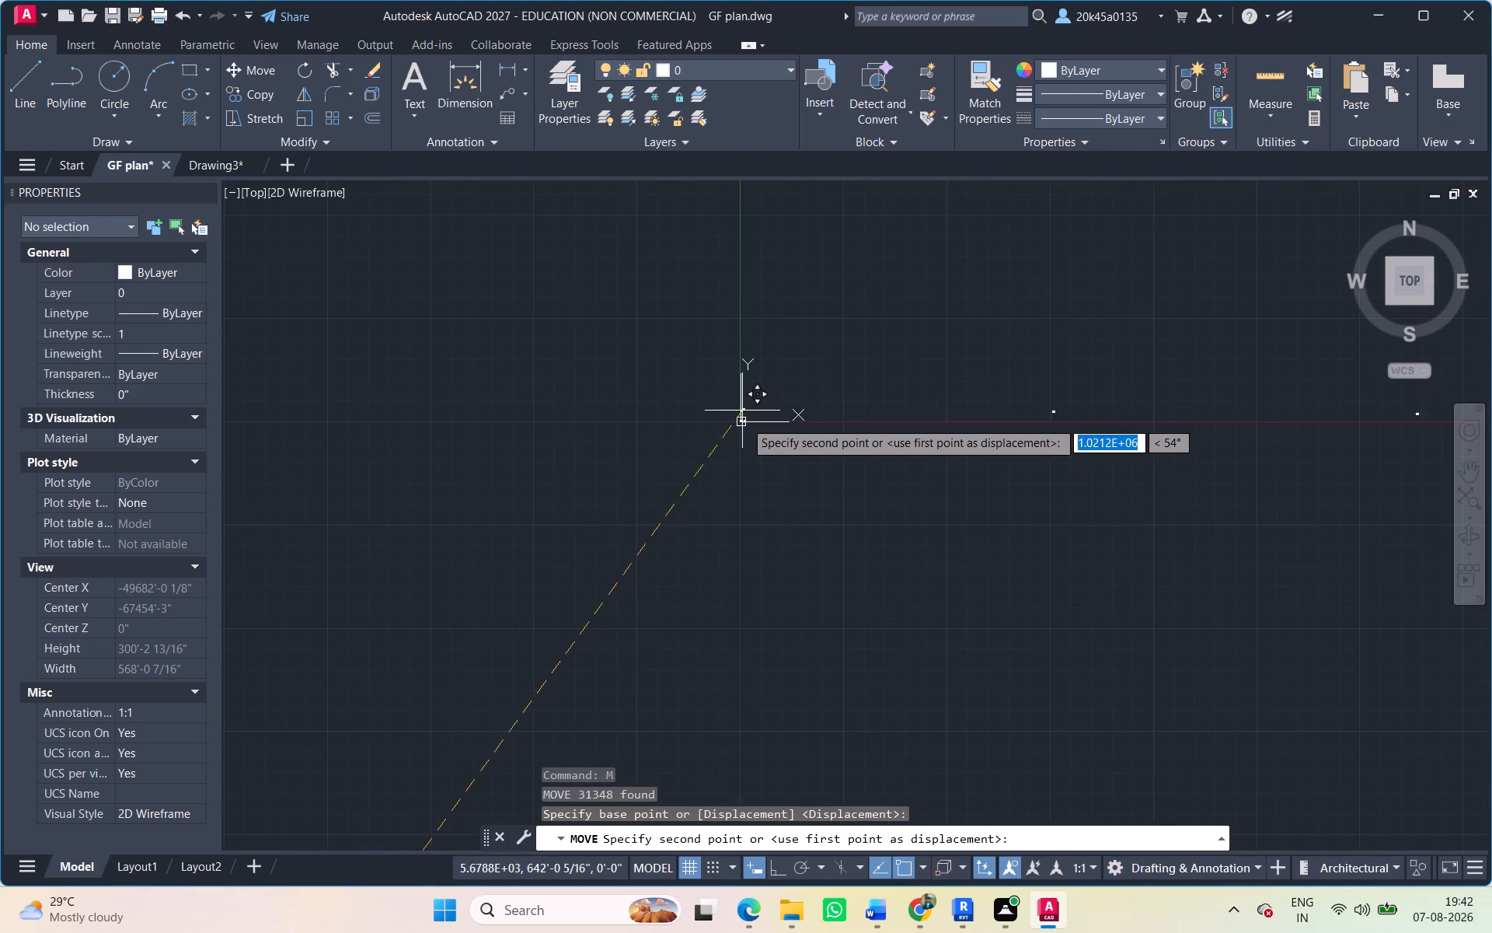
scroll(746, 427, "up", 4)
scroll(713, 323, "up", 2)
middle_click_drag(713, 323, 682, 432)
scroll(682, 433, "up", 1)
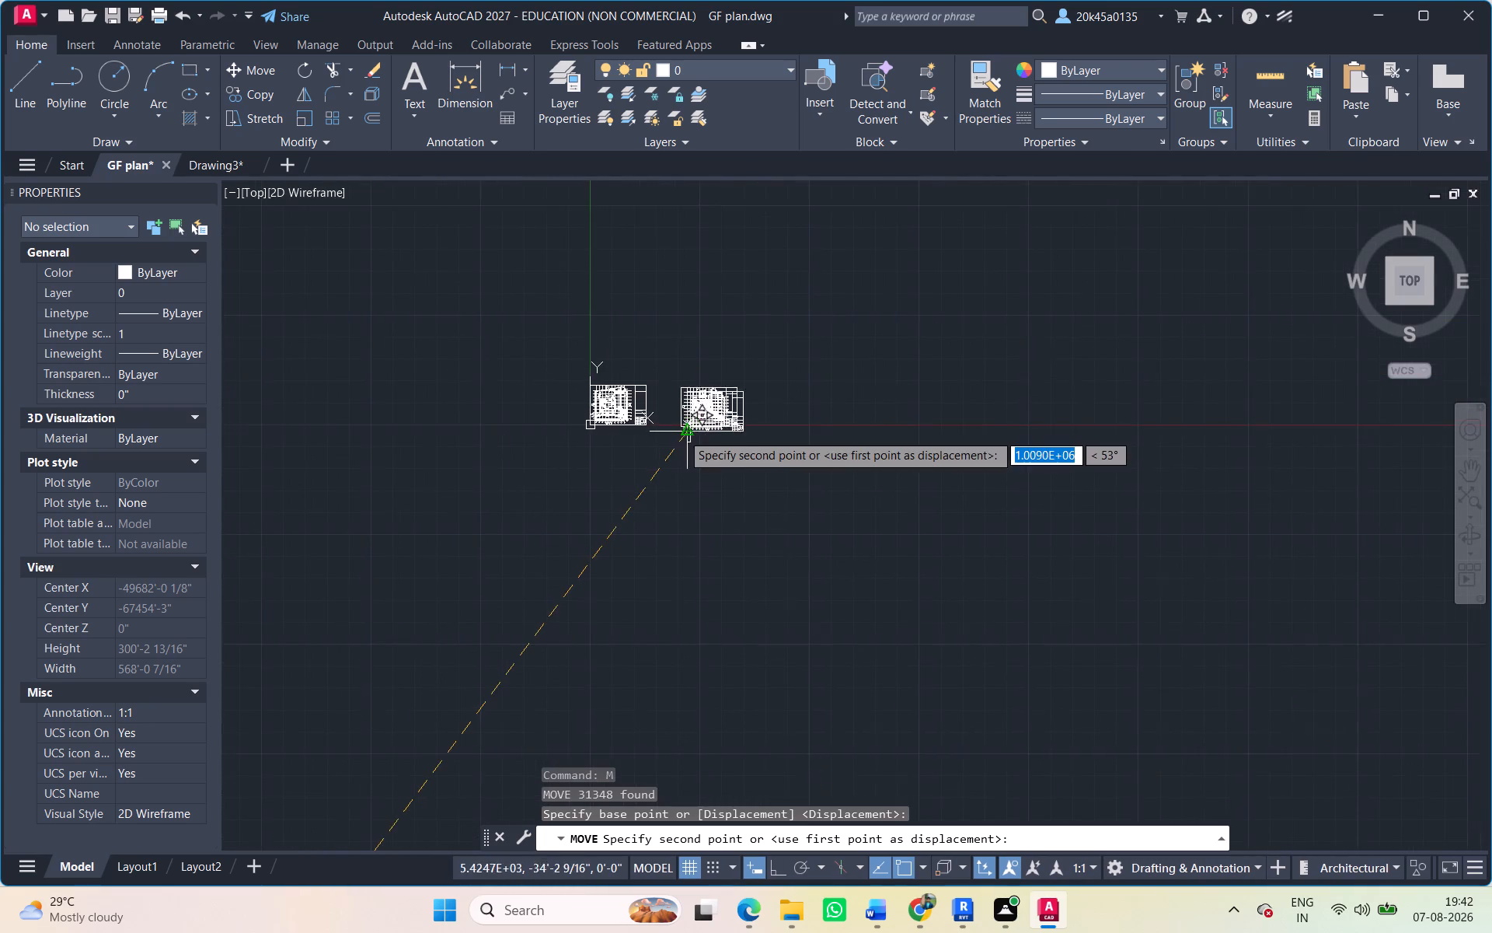
scroll(682, 433, "up", 1)
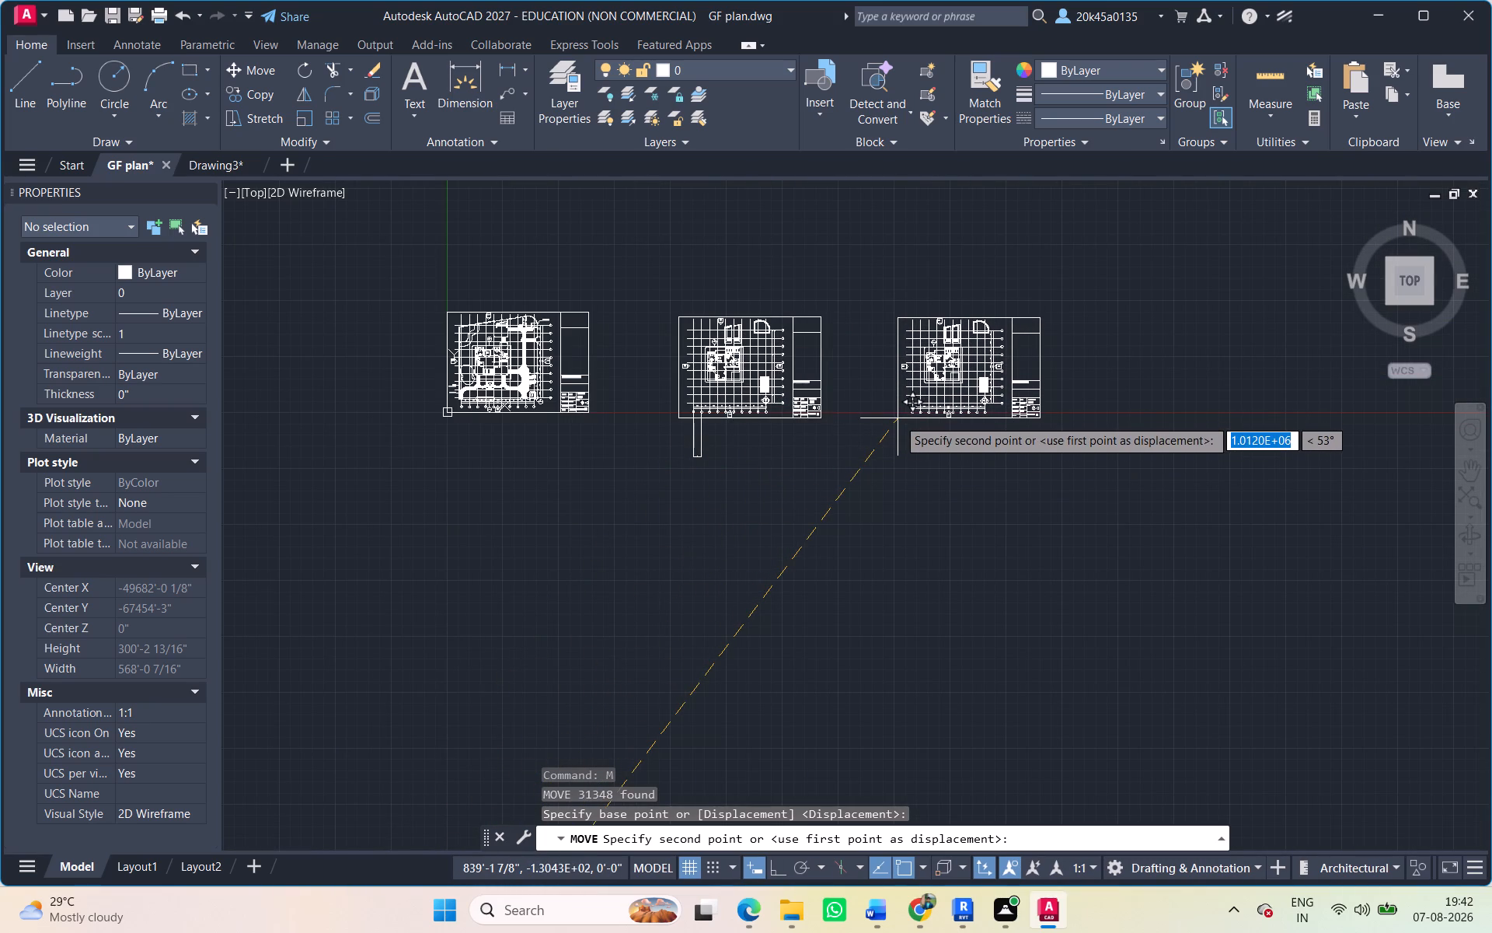
left_click(899, 410)
Look over the spacing and alignment of the sheets gathered near the origin.
scroll(933, 441, "down", 1)
middle_click_drag(933, 441, 784, 487)
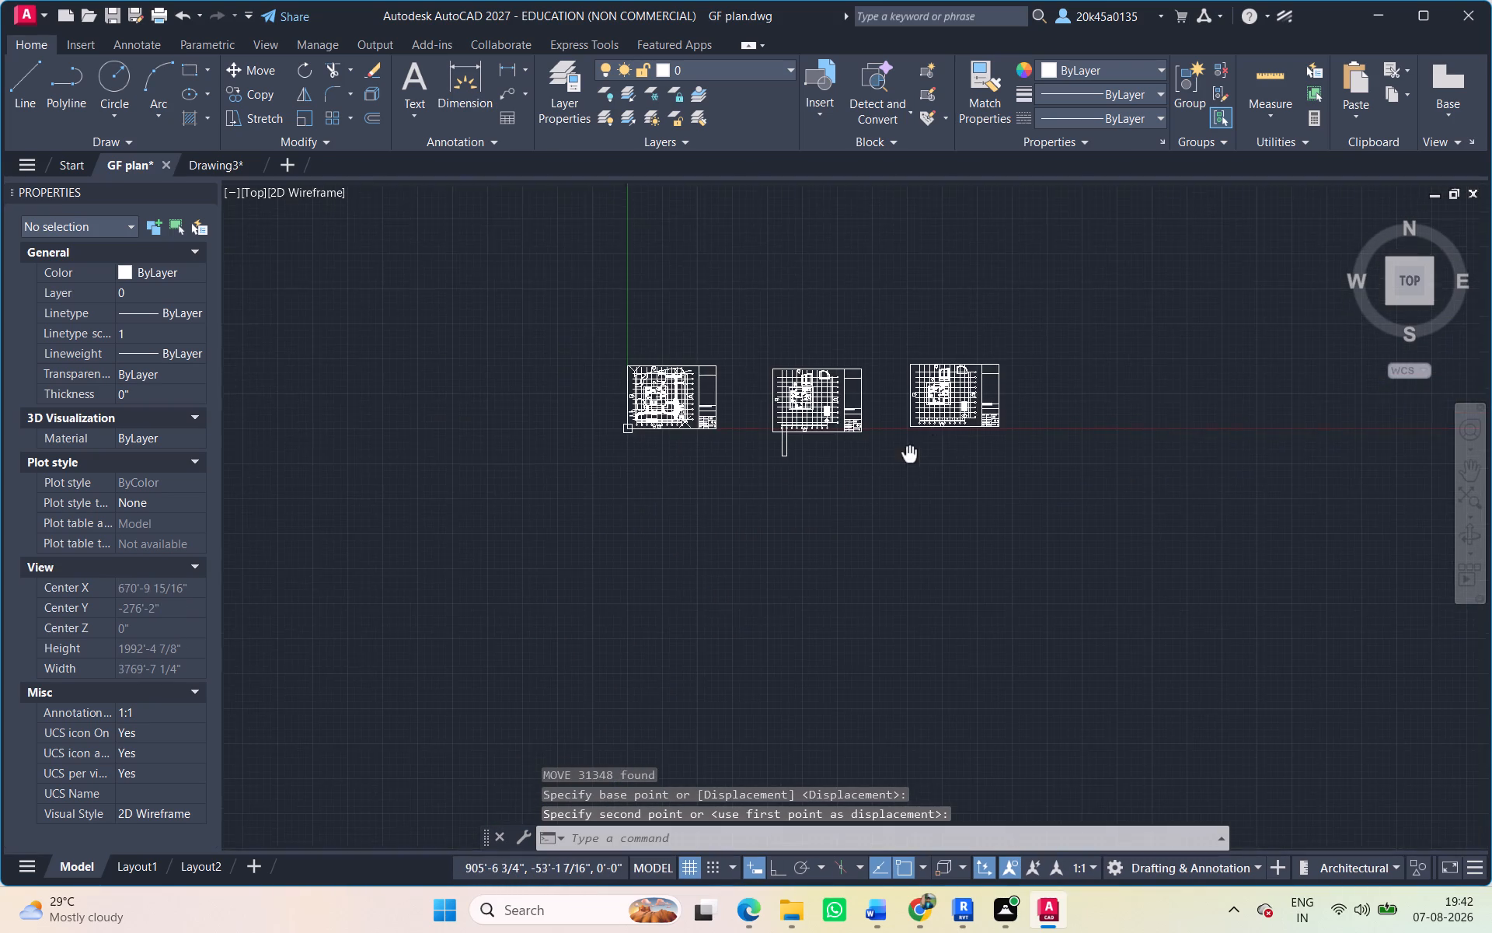
middle_click_drag(784, 487, 718, 494)
scroll(697, 463, "up", 5)
scroll(685, 489, "down", 3)
middle_click_drag(684, 491, 645, 518)
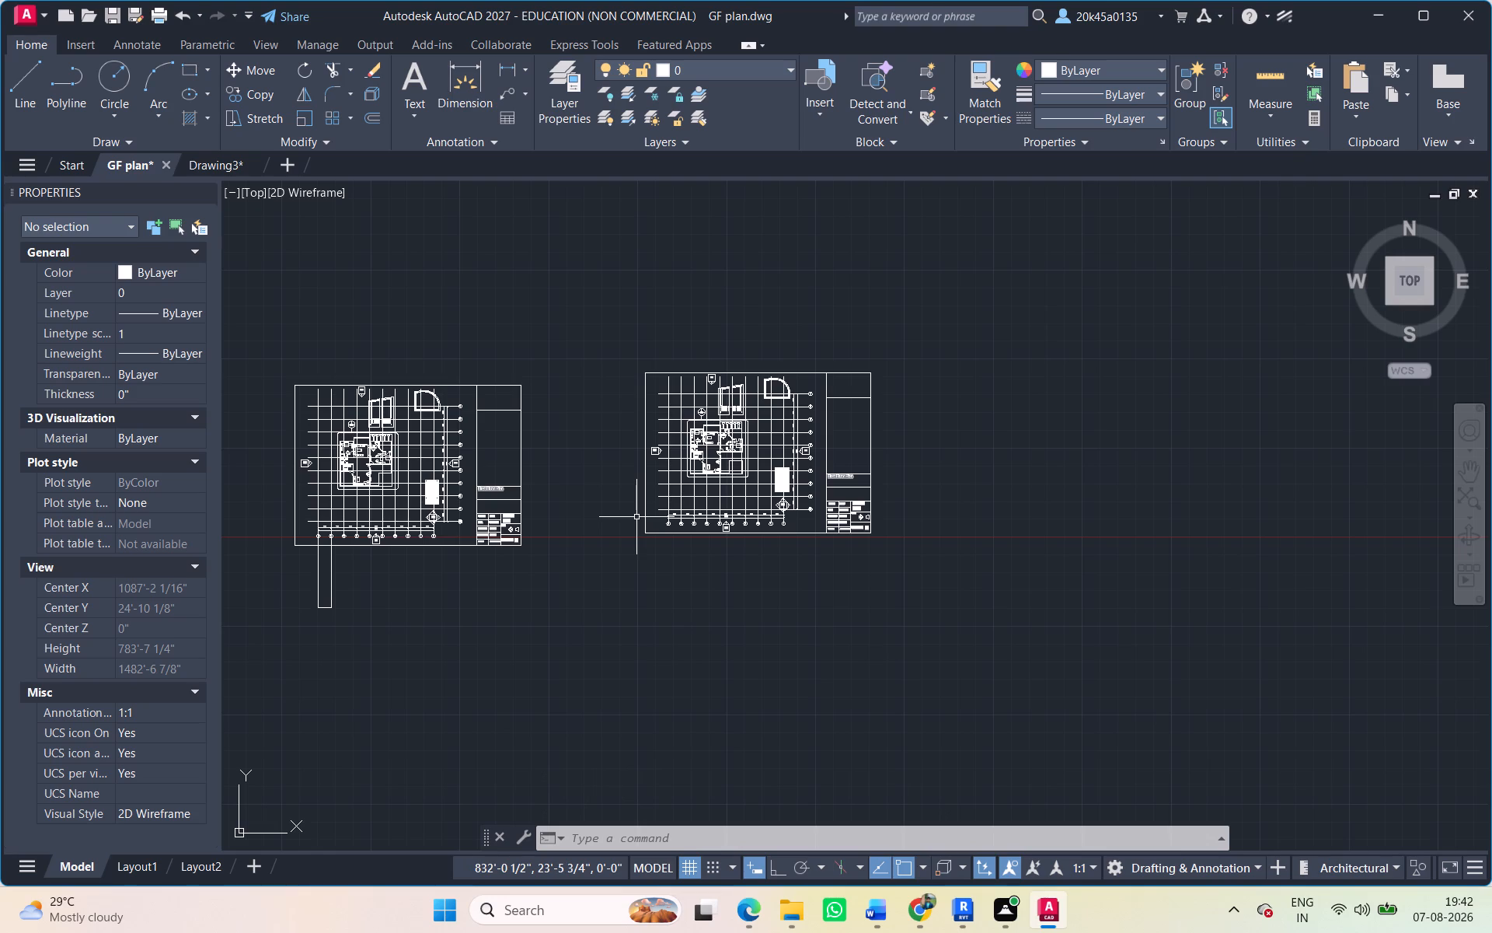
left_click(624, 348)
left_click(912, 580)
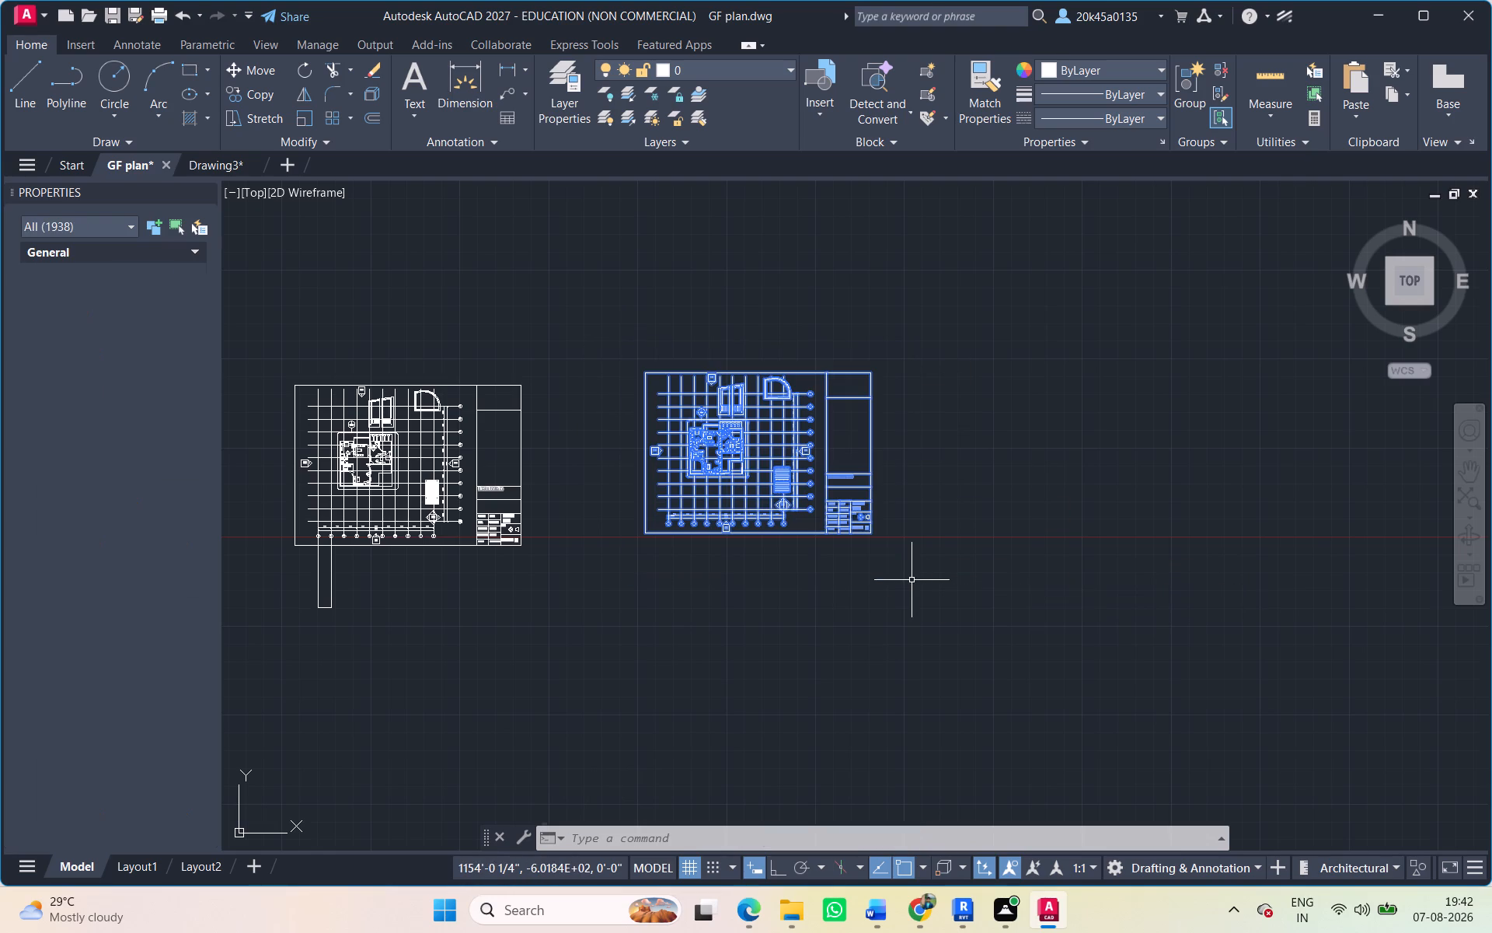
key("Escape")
Move the middle First Floor Plan sheet by its lower-left frame corner up to the horizontal axis through the origin.
scroll(535, 494, "down", 1)
middle_click_drag(549, 500, 768, 507)
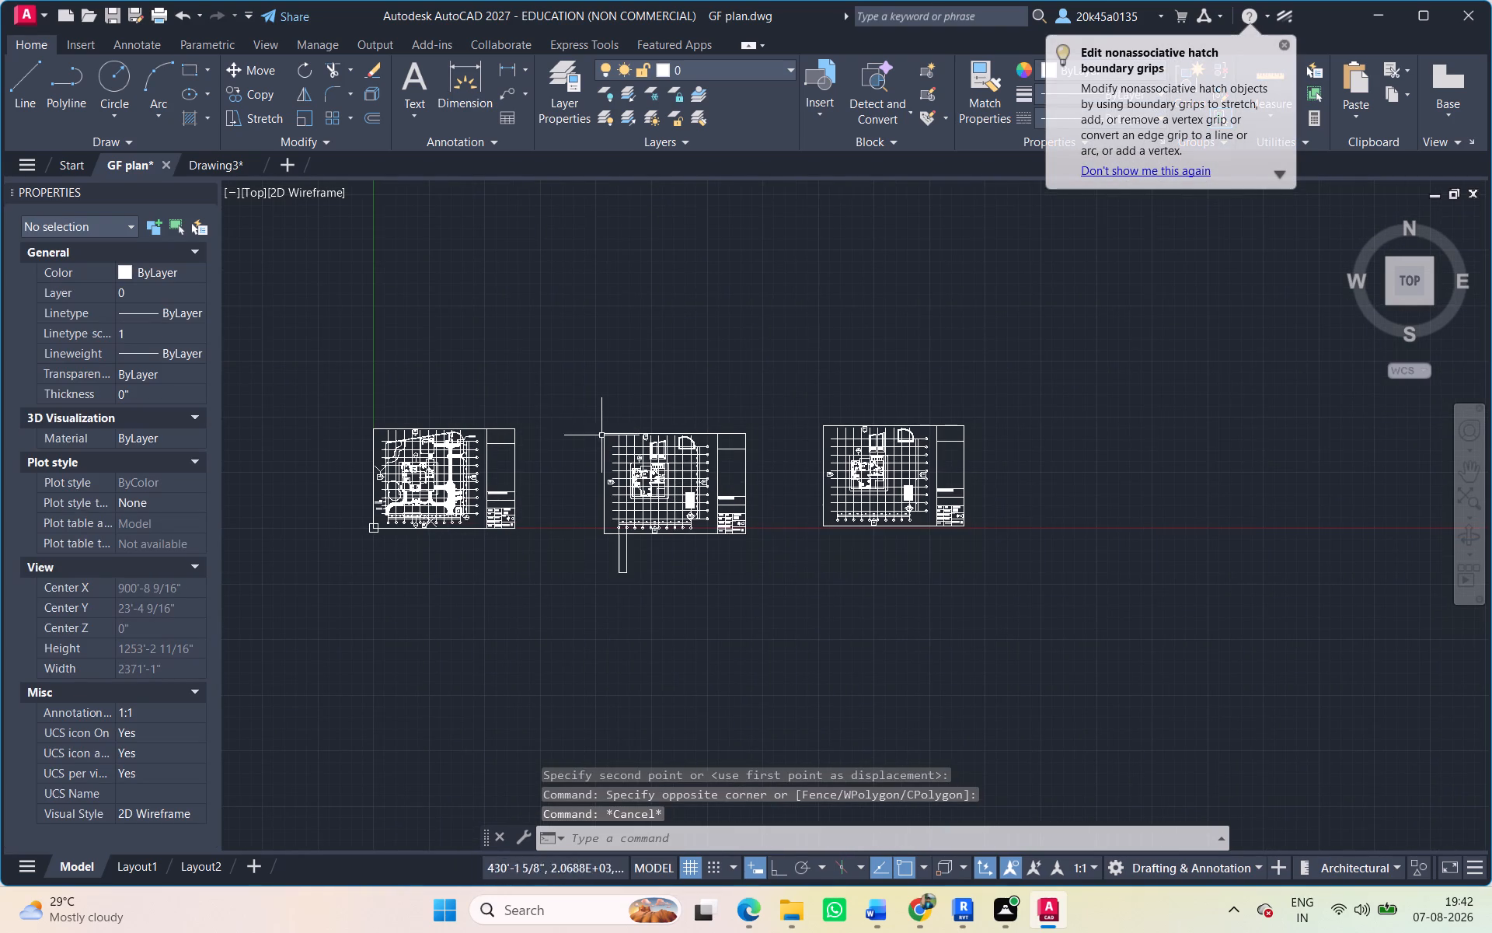
left_click(590, 424)
left_click(817, 582)
key("m")
key("space")
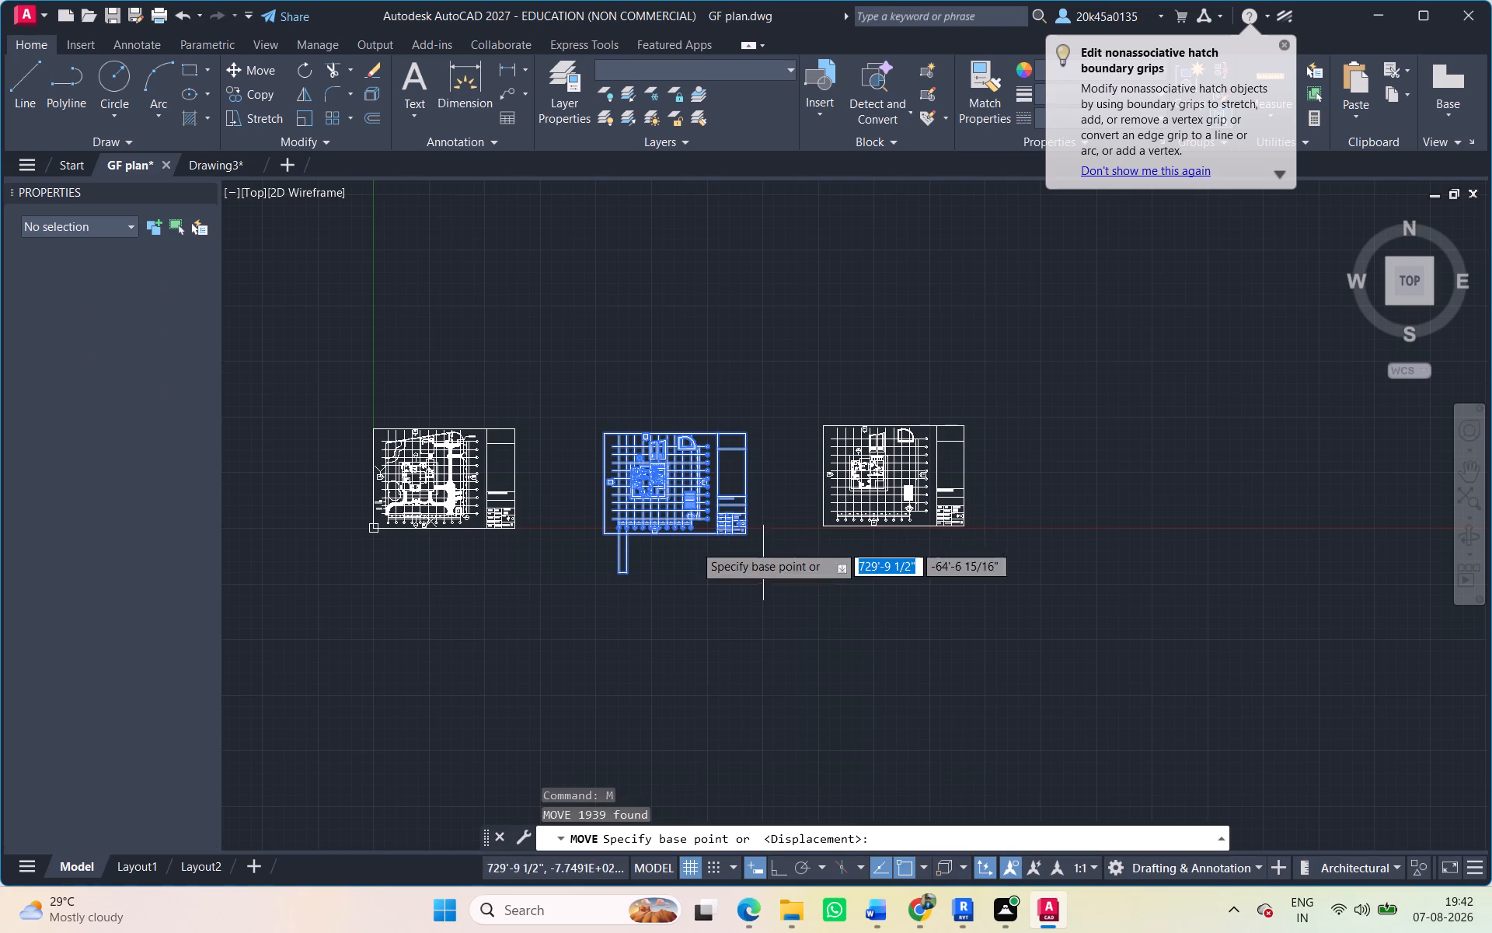
scroll(529, 512, "up", 3)
scroll(736, 589, "up", 2)
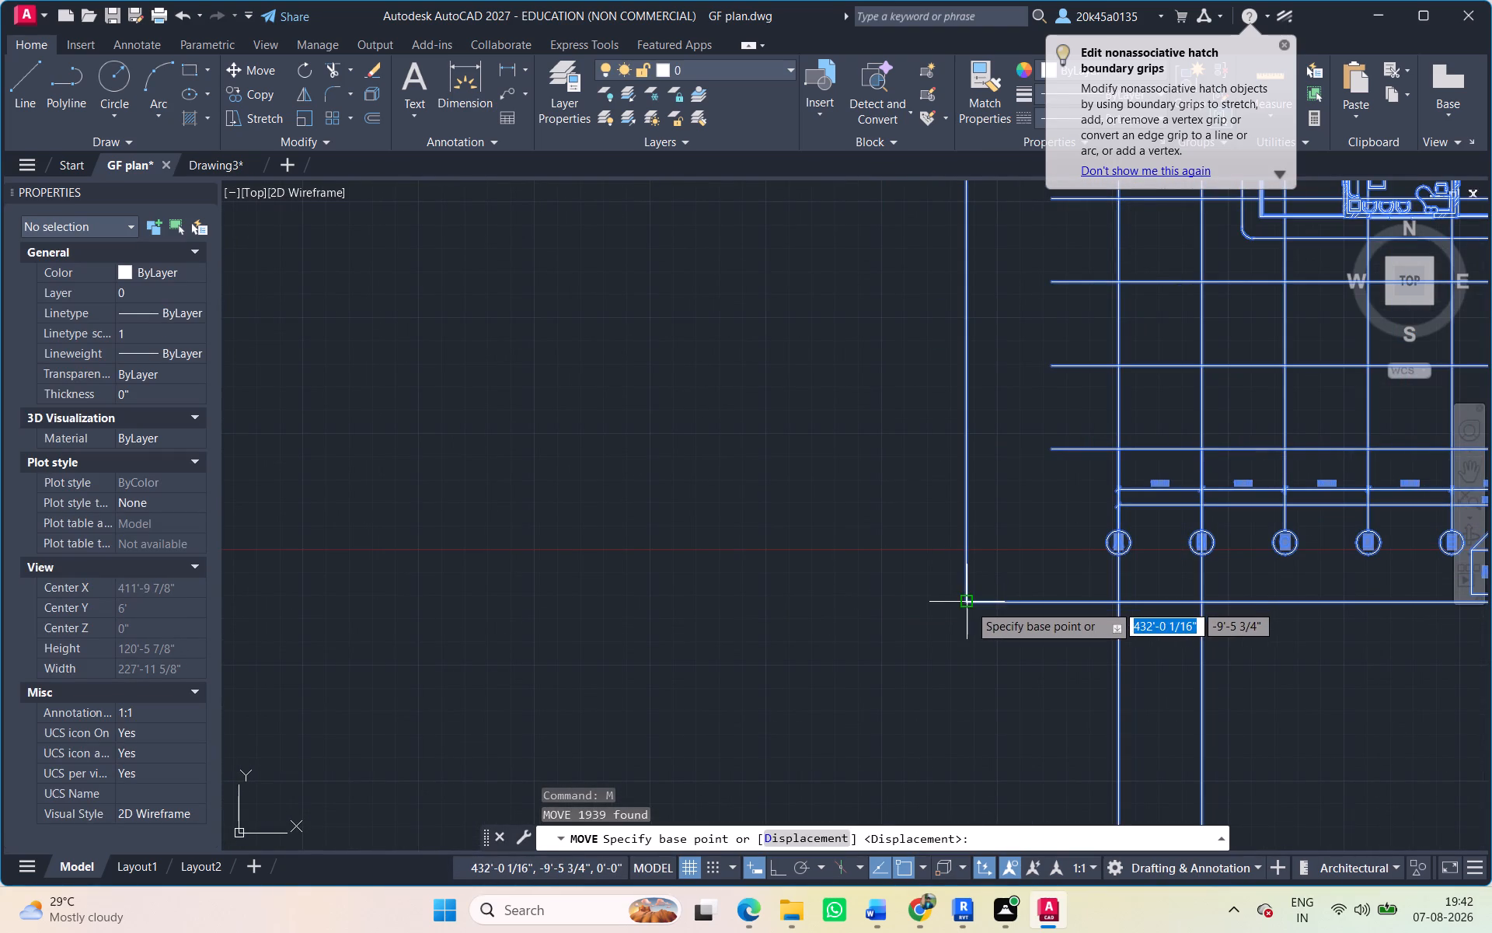
left_click(969, 604)
left_click(965, 551)
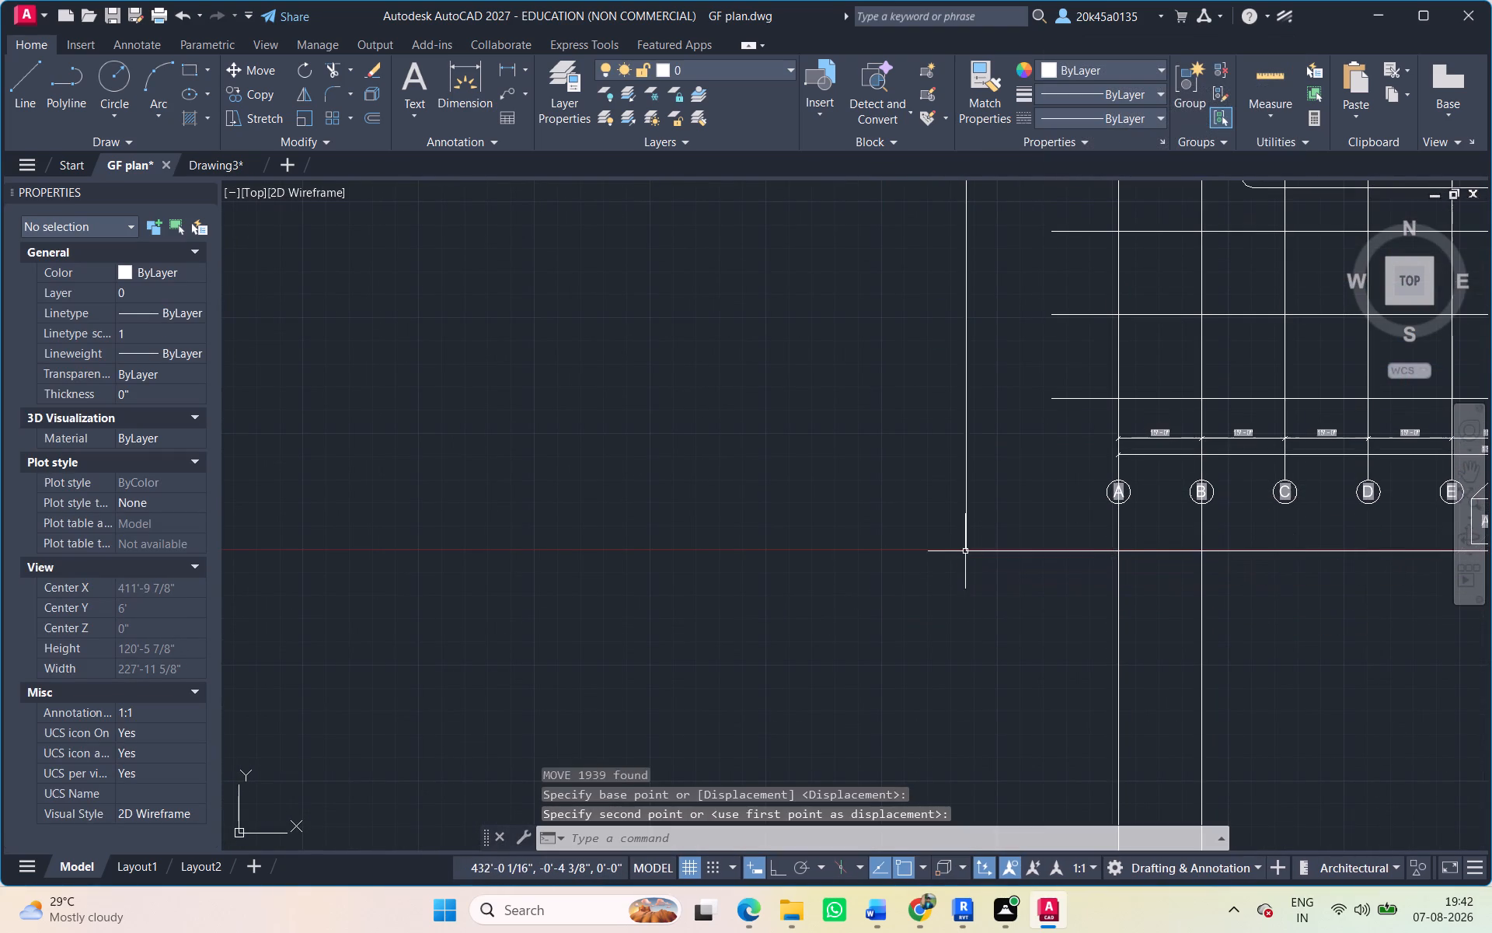
Move the middle First Floor Plan sheet vertically, with Ortho on, so its lower-left frame corner lies on the horizontal axis.
scroll(939, 553, "up", 6)
scroll(948, 547, "down", 3)
middle_click_drag(1074, 578, 955, 605)
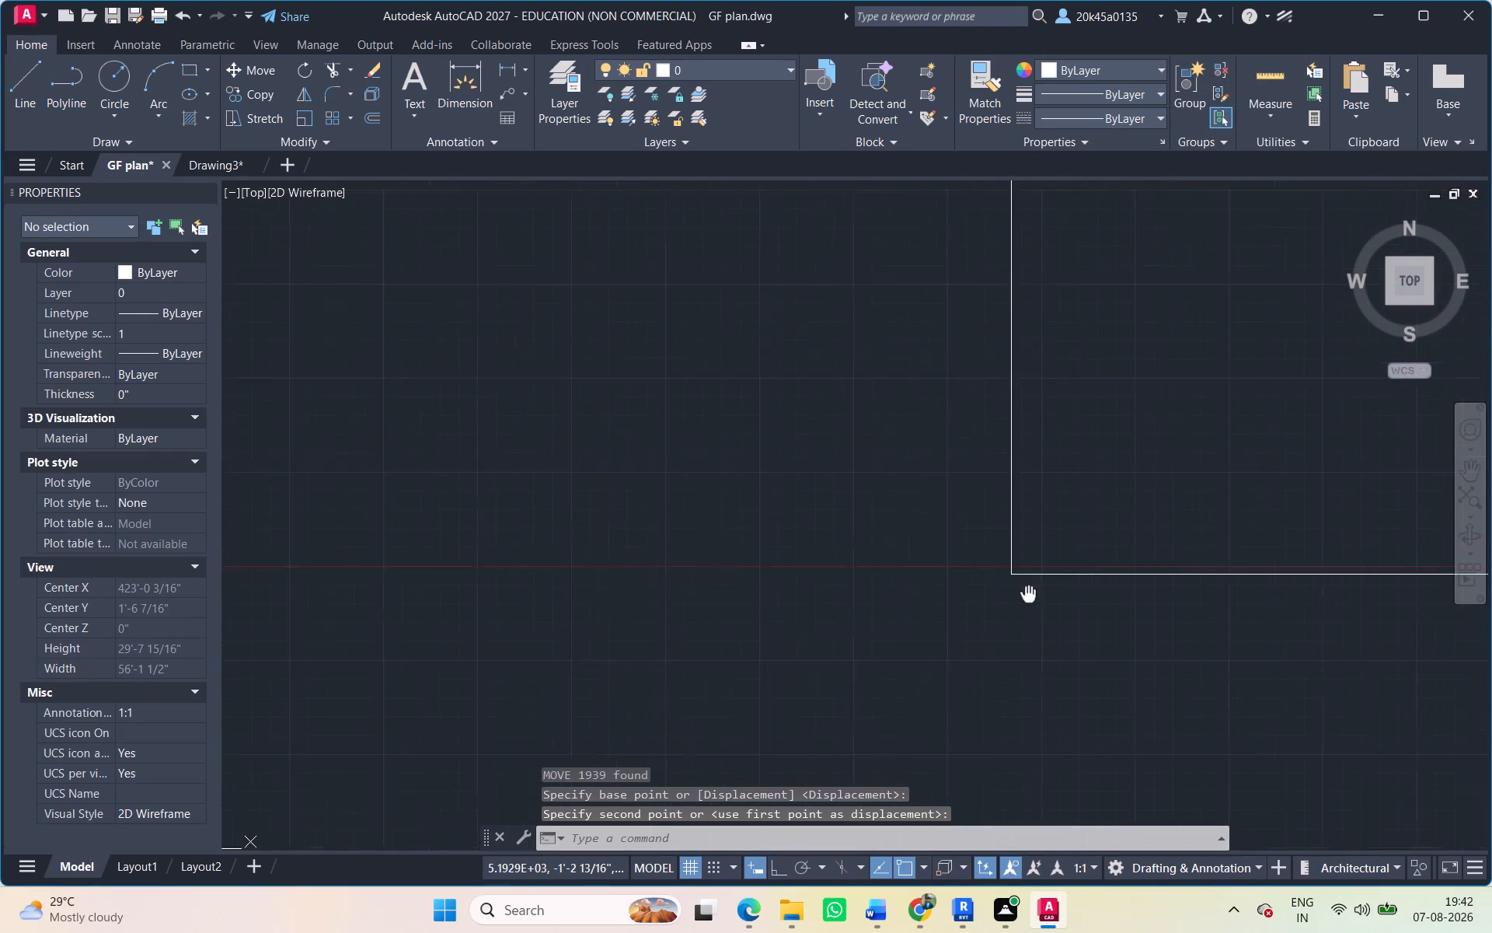
middle_click_drag(955, 605, 472, 665)
scroll(516, 642, "down", 8)
left_click(507, 487)
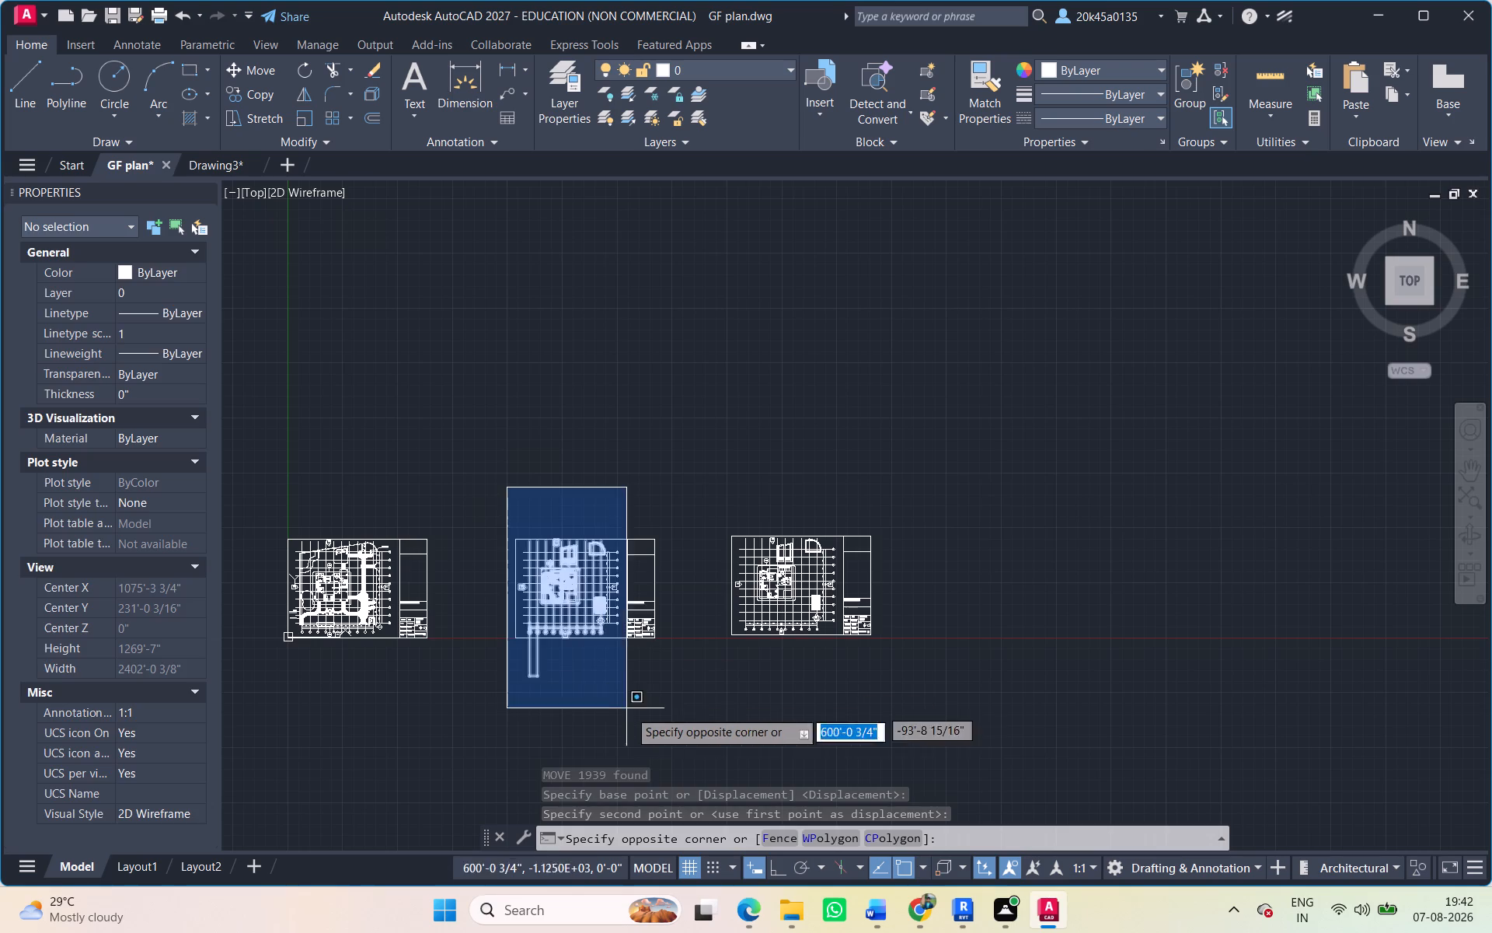
left_click(661, 721)
key("m")
key("space")
scroll(404, 617, "up", 3)
scroll(663, 687, "up", 4)
middle_click_drag(948, 749, 561, 740)
scroll(711, 681, "up", 2)
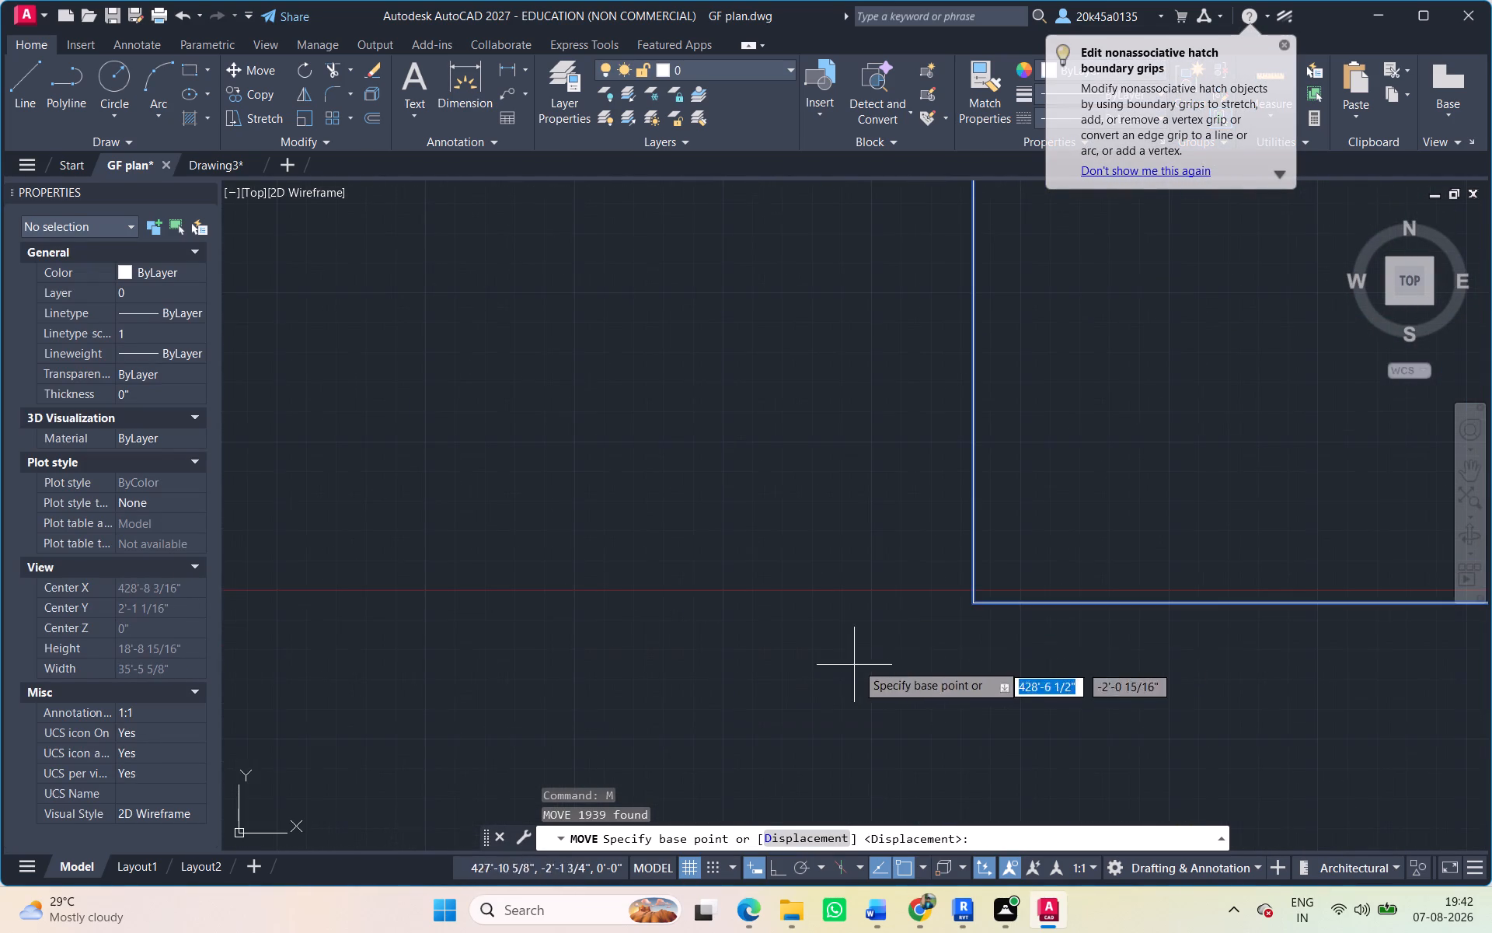
left_click(978, 605)
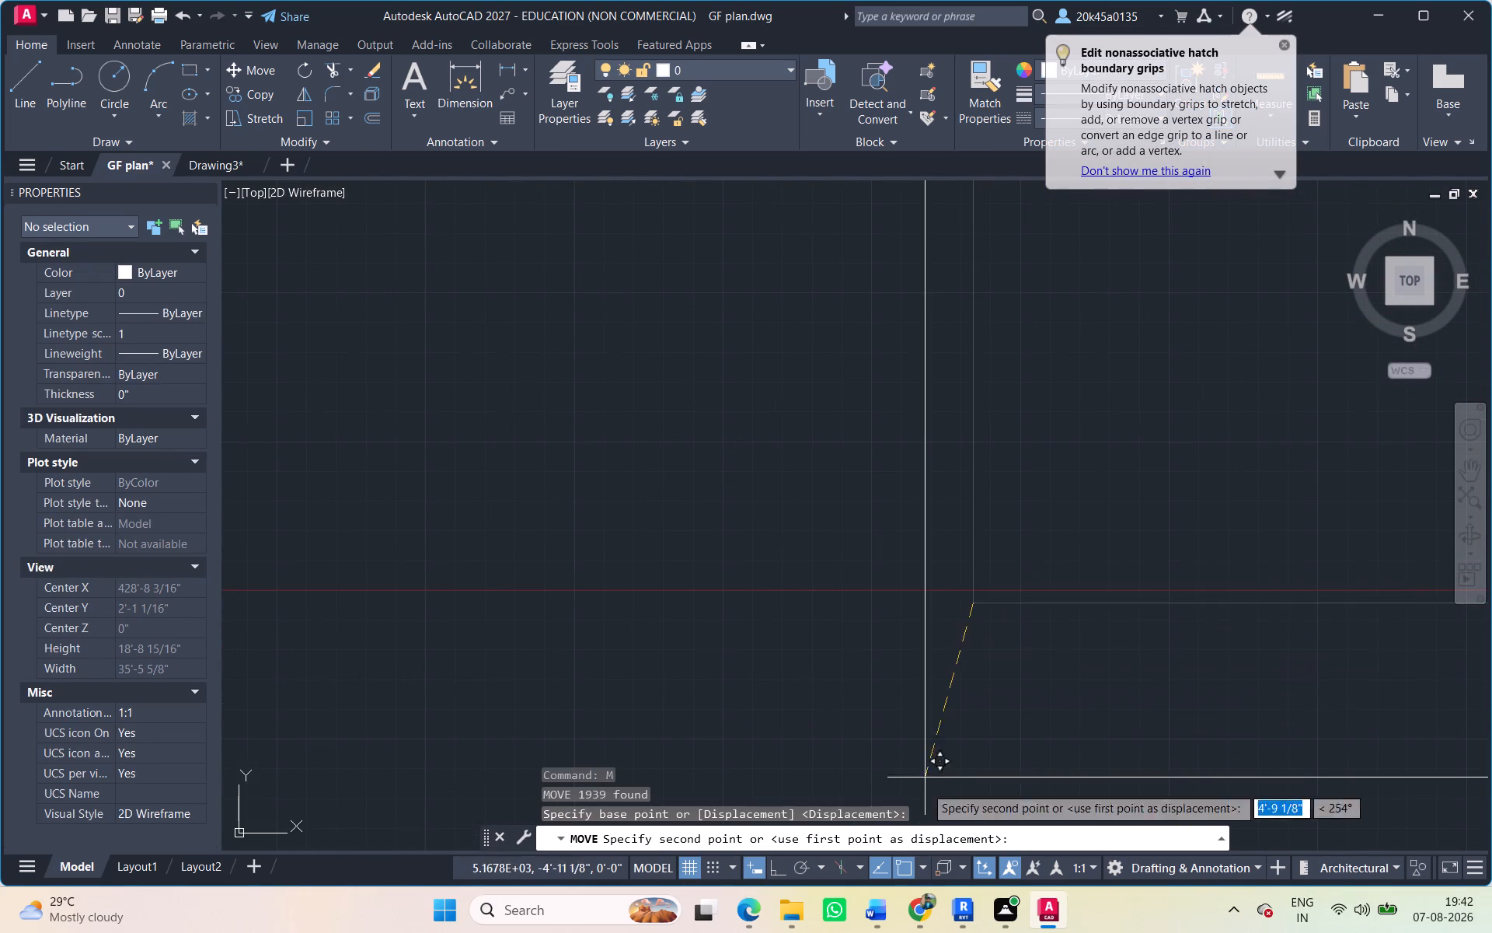
left_click(768, 866)
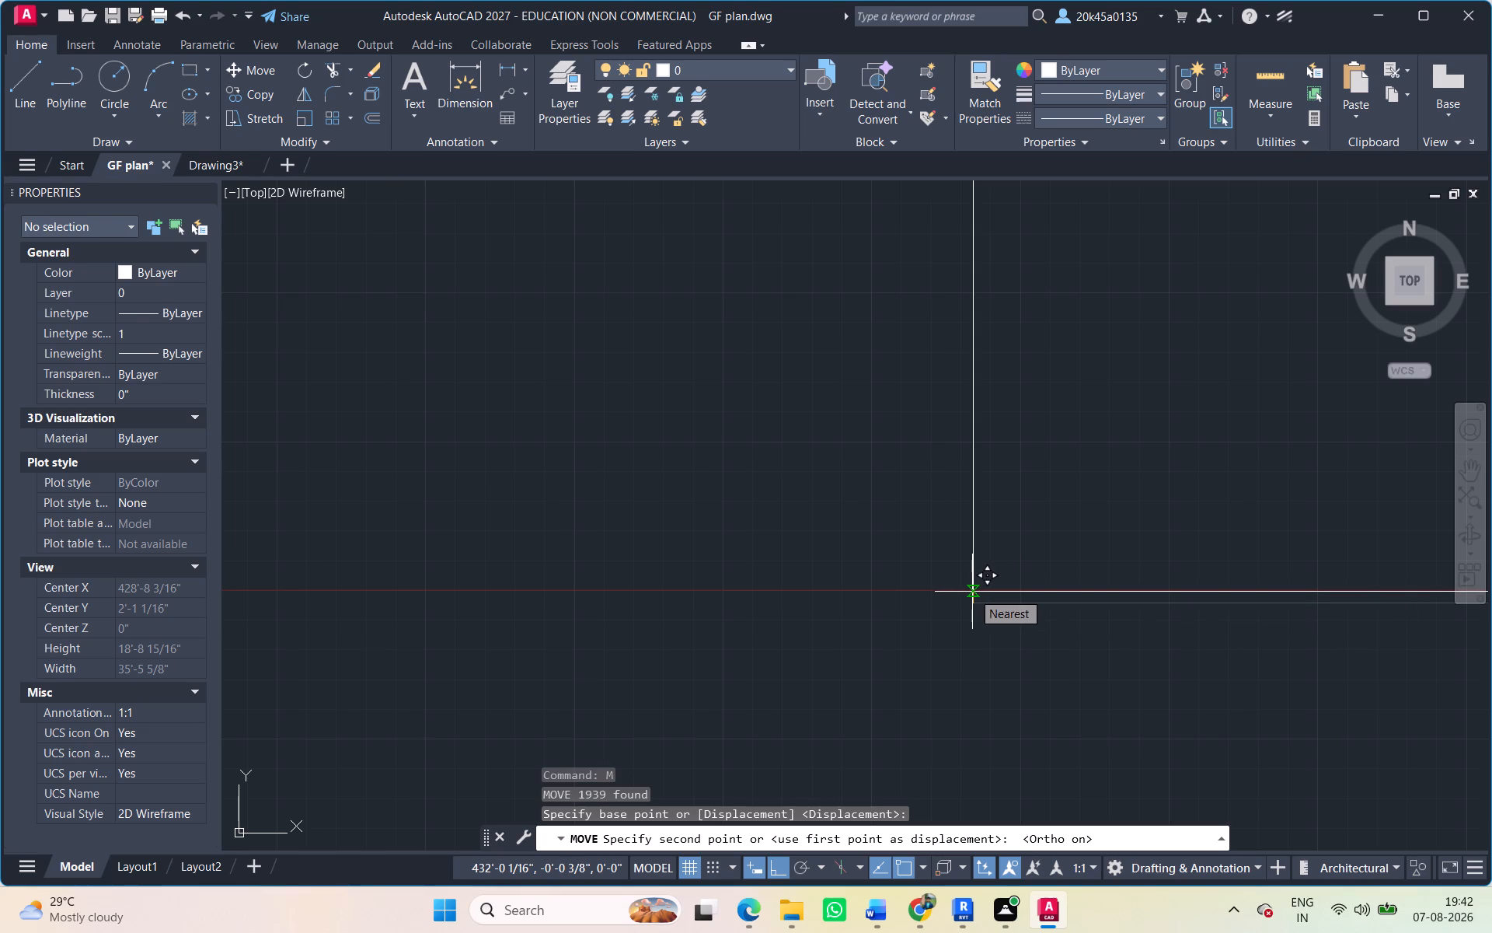
left_click(972, 592)
Move the third sheet, the second First Floor Plan, vertically so its lower frame edge lines up with the horizontal axis.
scroll(1152, 709, "down", 12)
middle_click_drag(603, 659, 537, 652)
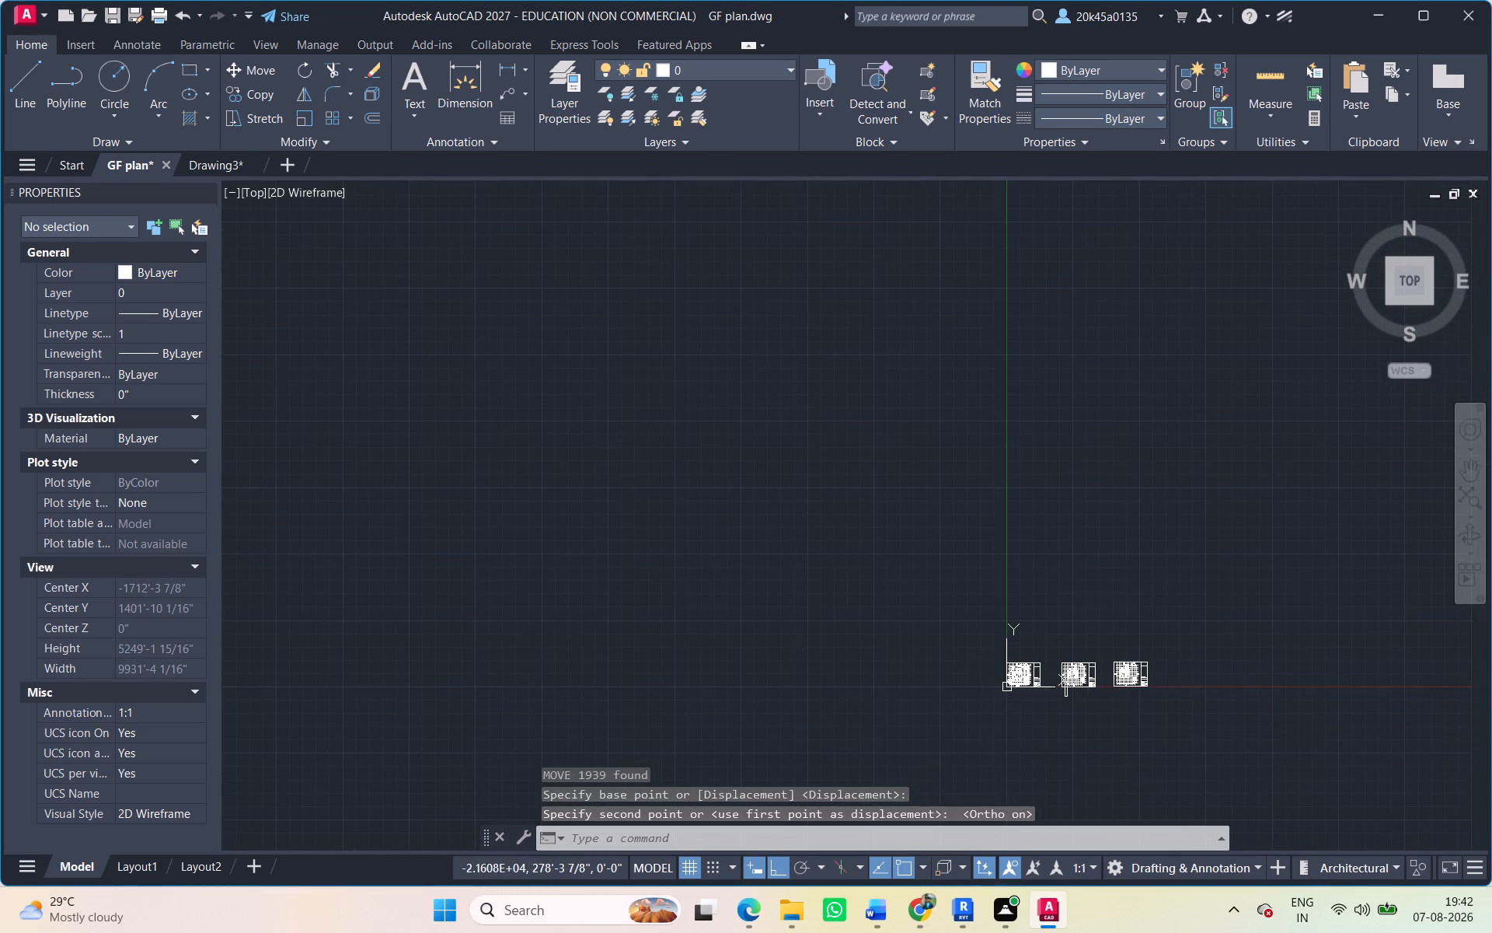
middle_click_drag(1121, 684, 728, 683)
scroll(724, 680, "up", 6)
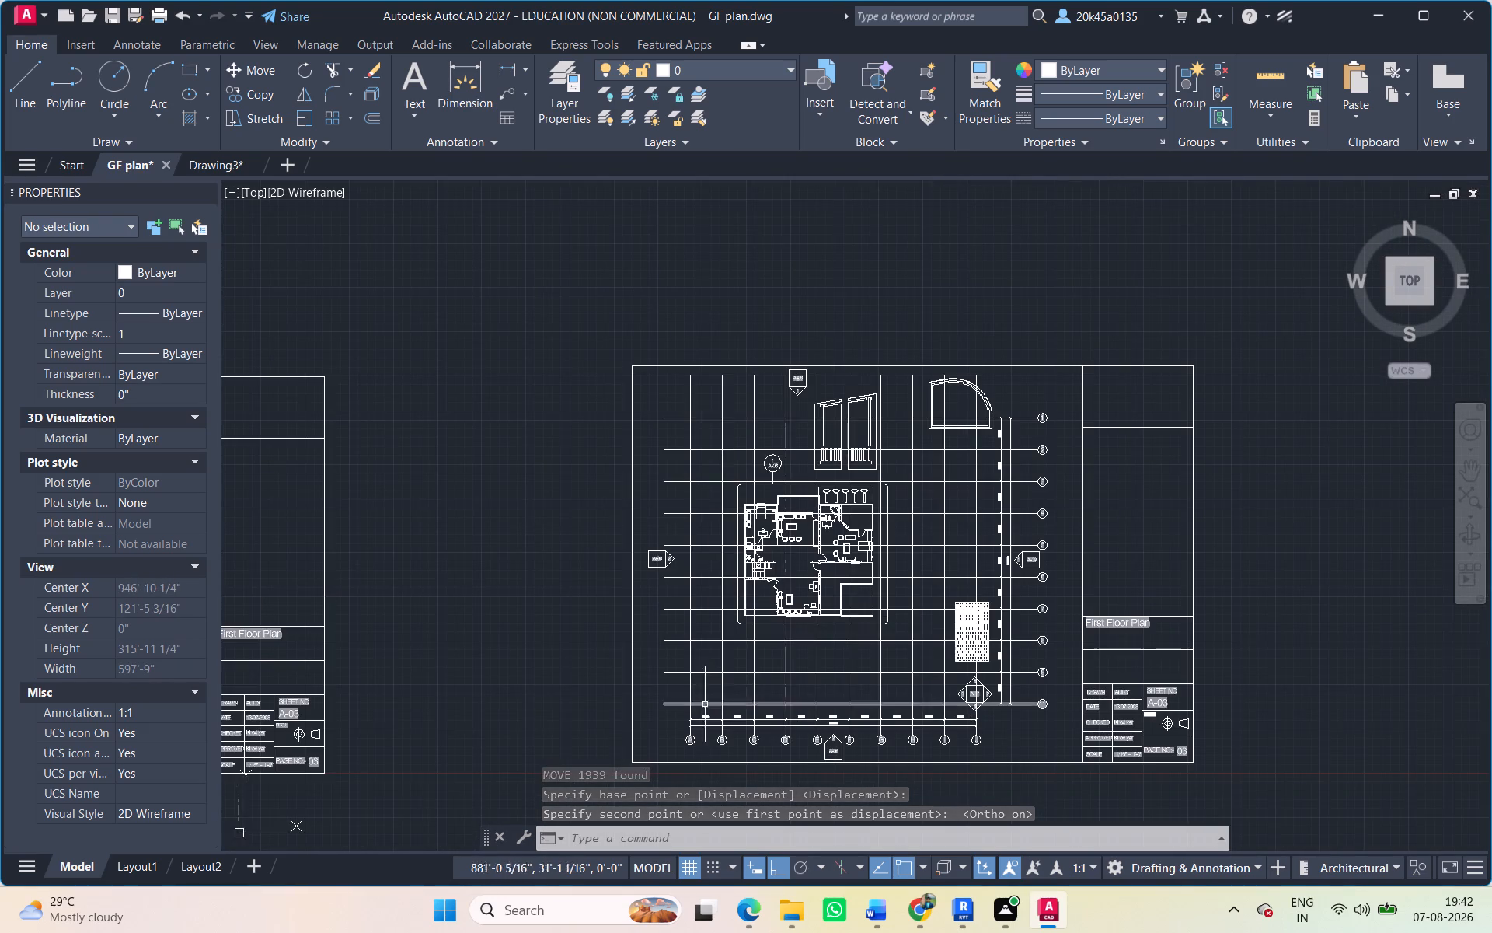
scroll(696, 680, "up", 1)
middle_click_drag(696, 680, 688, 607)
scroll(688, 607, "down", 3)
left_click_drag(611, 431, 619, 433)
left_click(943, 676)
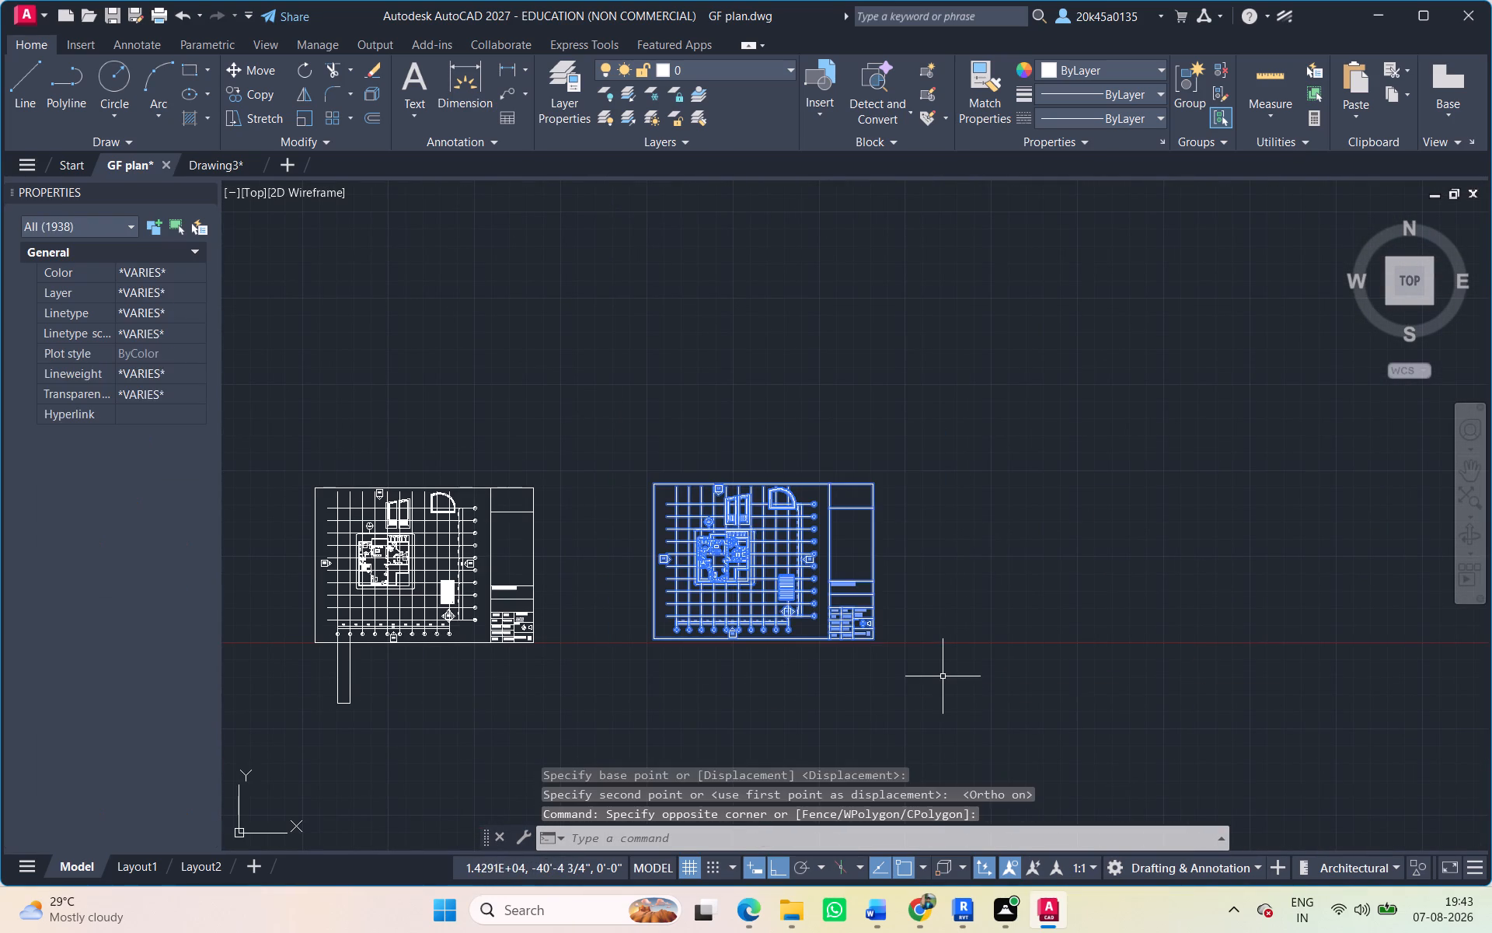
key("m")
key("space")
scroll(578, 629, "up", 1)
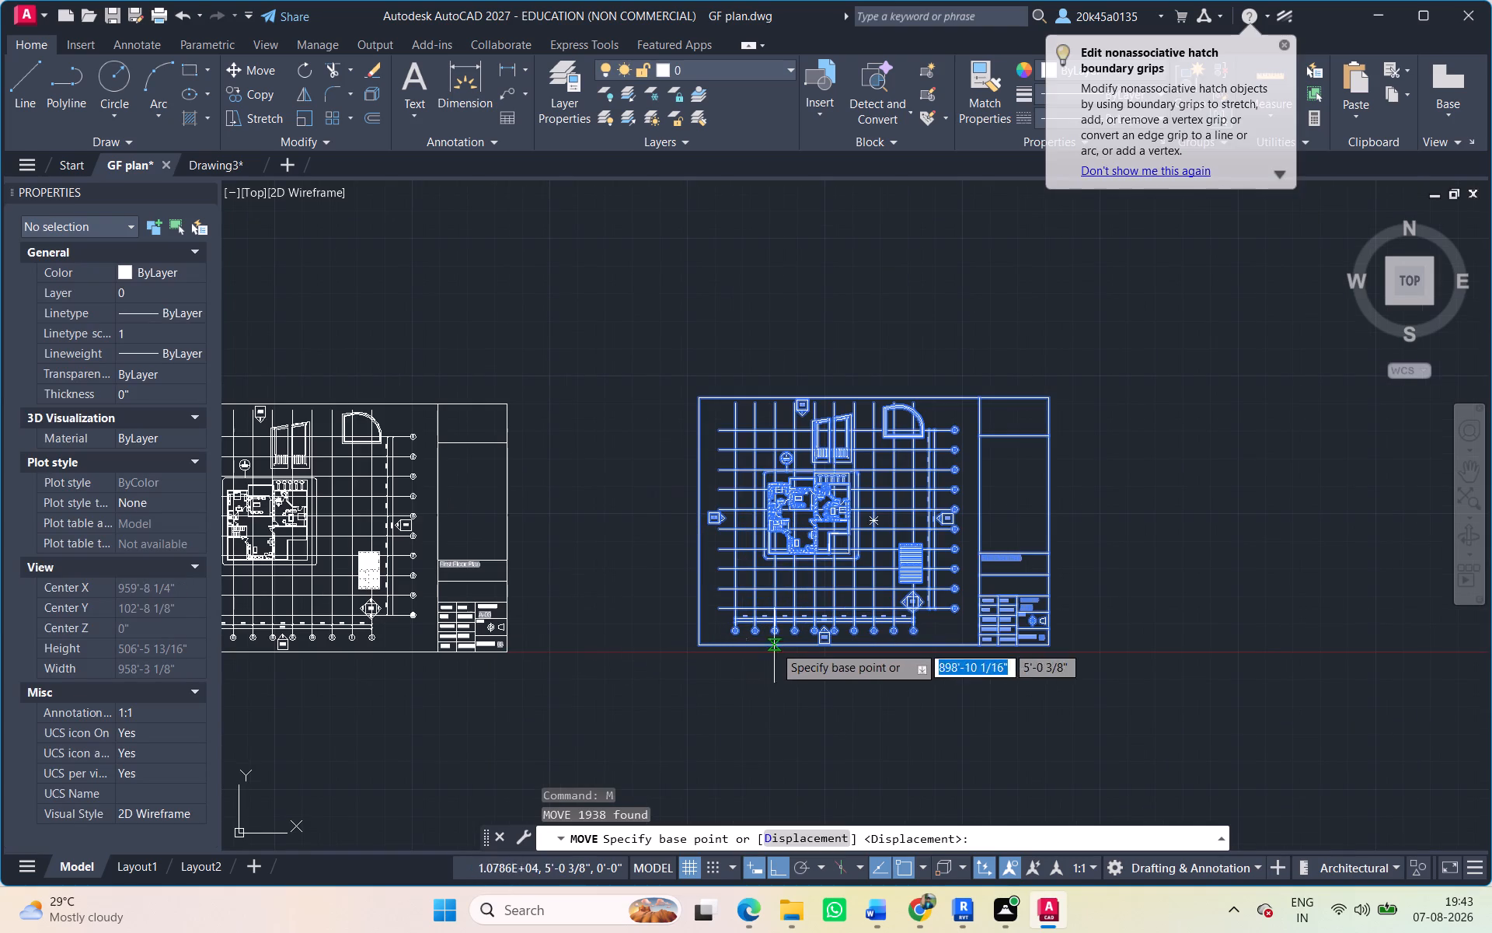
left_click(693, 645)
scroll(693, 653, "up", 1)
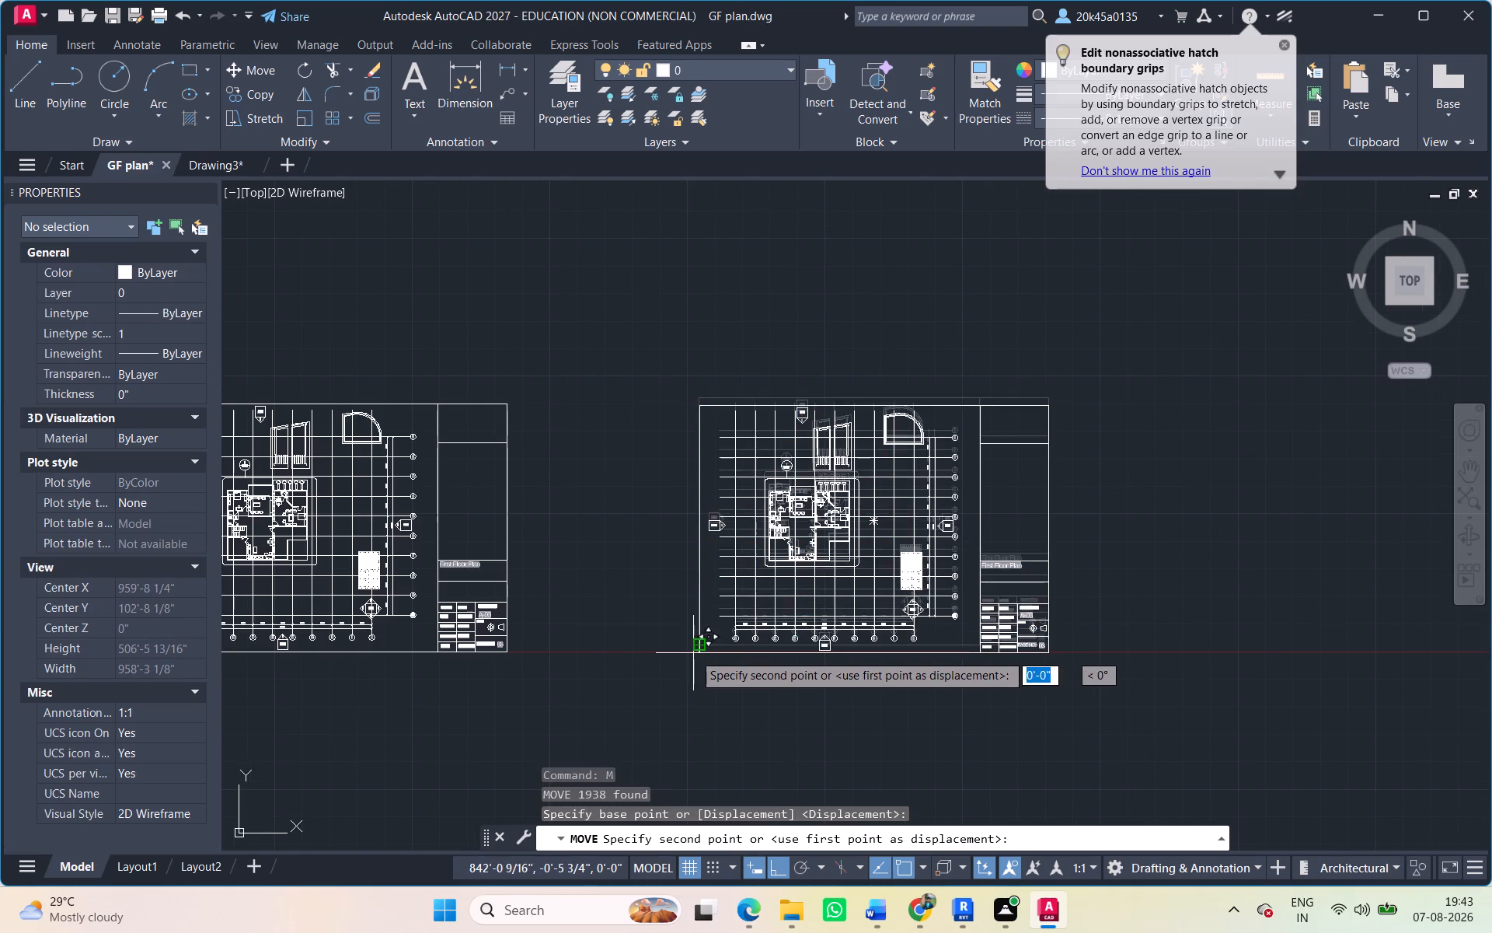
scroll(693, 653, "up", 2)
left_click(708, 651)
Move the whole row of remaining distant sheets, with Ortho off, placing its first sheet's lower-left corner beside the third sheet near the horizontal axis.
scroll(782, 610, "down", 3)
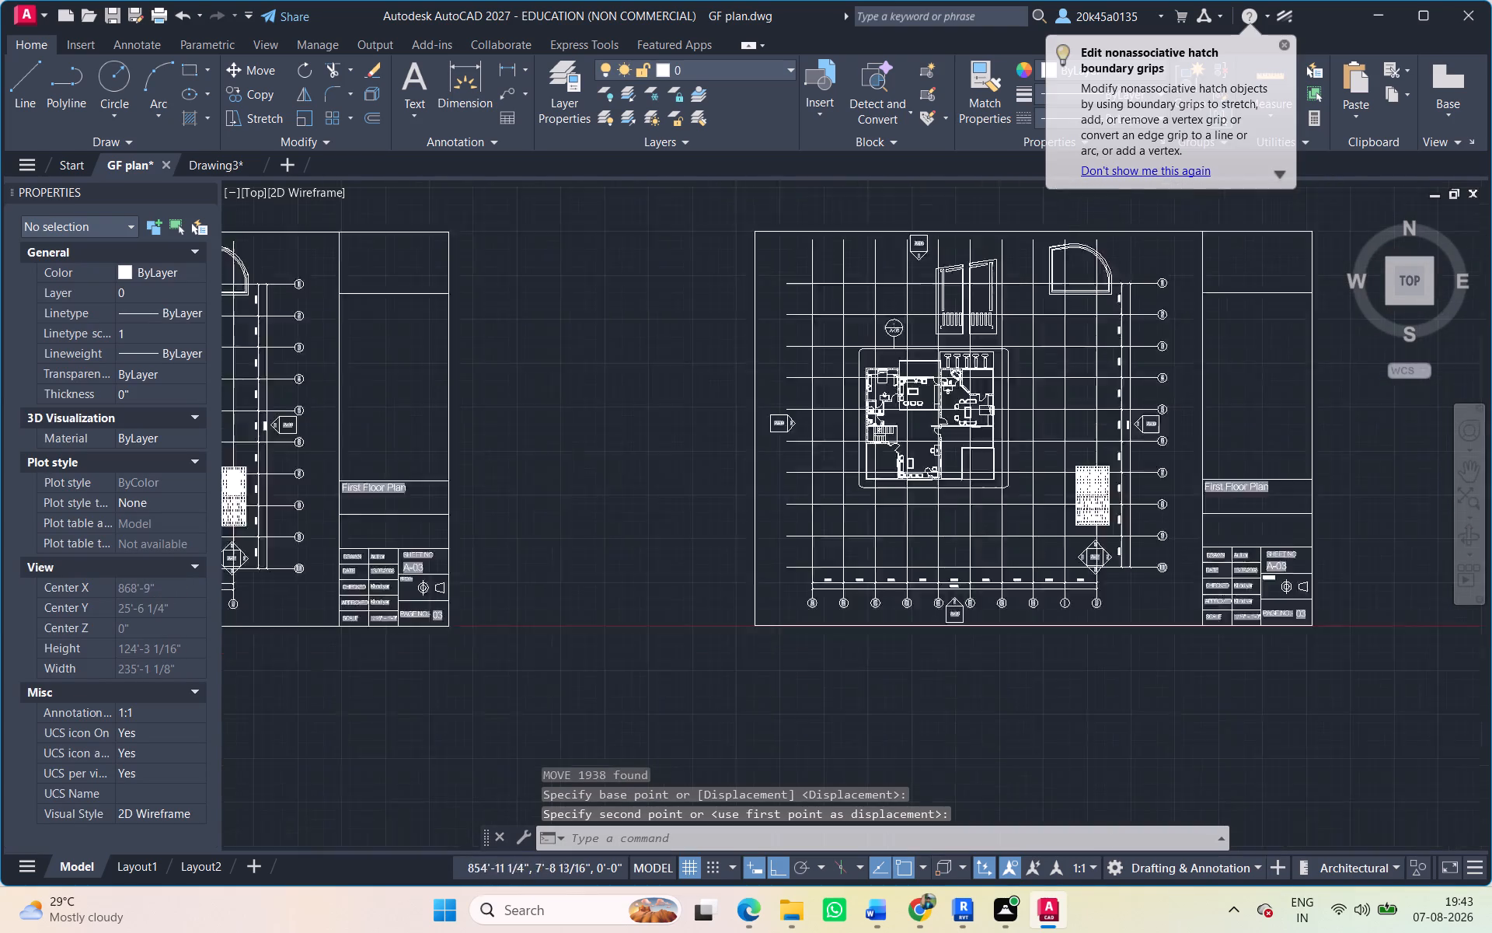
scroll(782, 610, "down", 5)
middle_click_drag(782, 613, 329, 614)
scroll(758, 615, "down", 4)
middle_click_drag(388, 621, 246, 617)
scroll(935, 670, "down", 1)
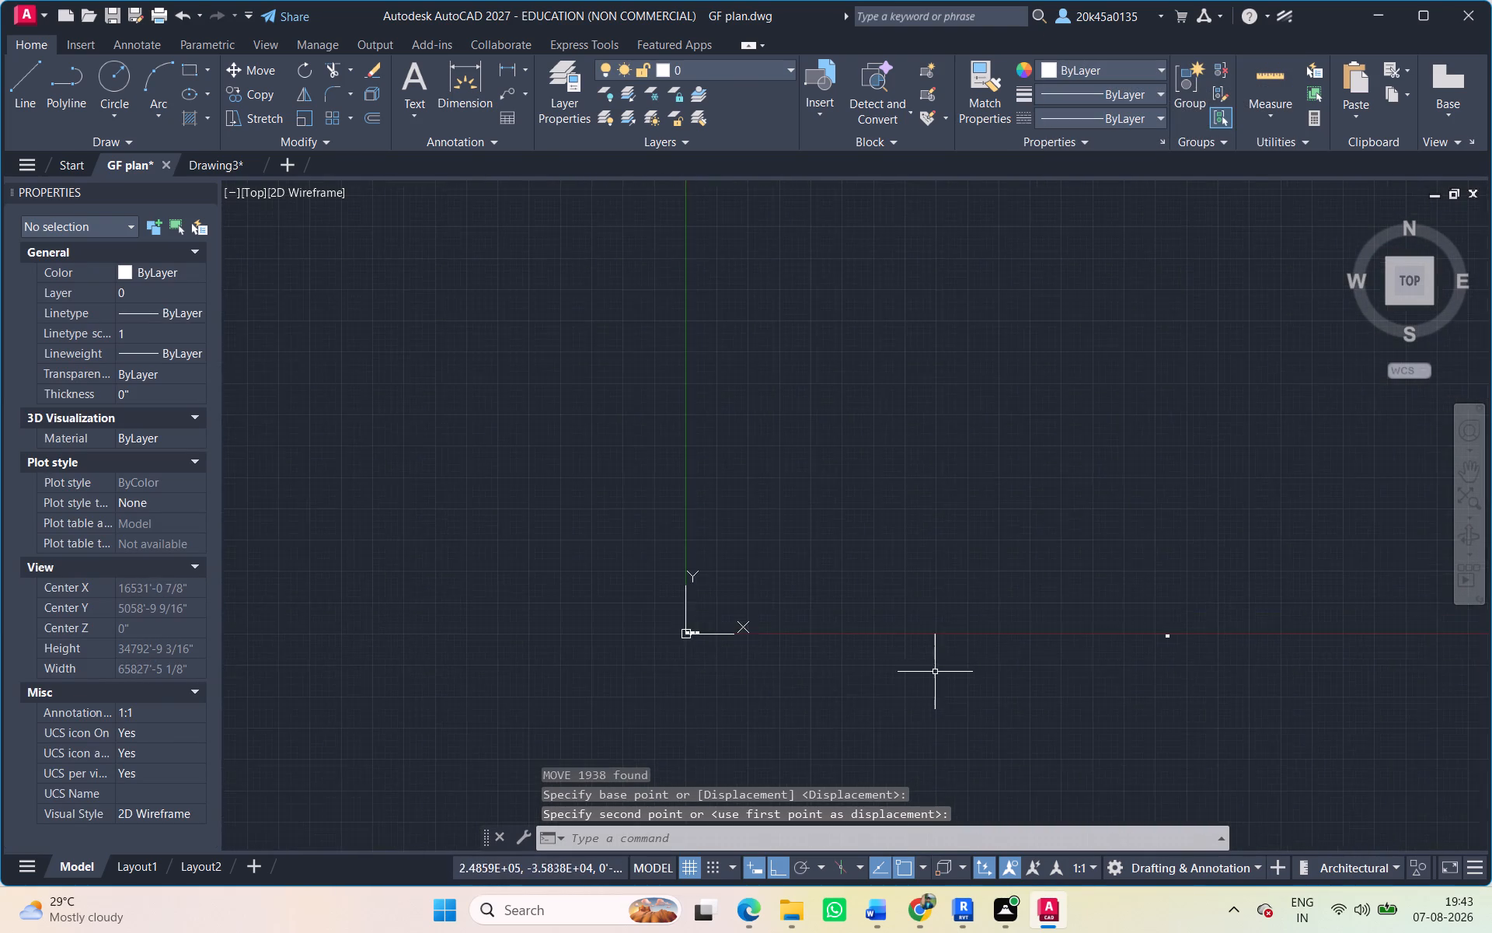
middle_click_drag(887, 672, 419, 638)
scroll(672, 587, "down", 3)
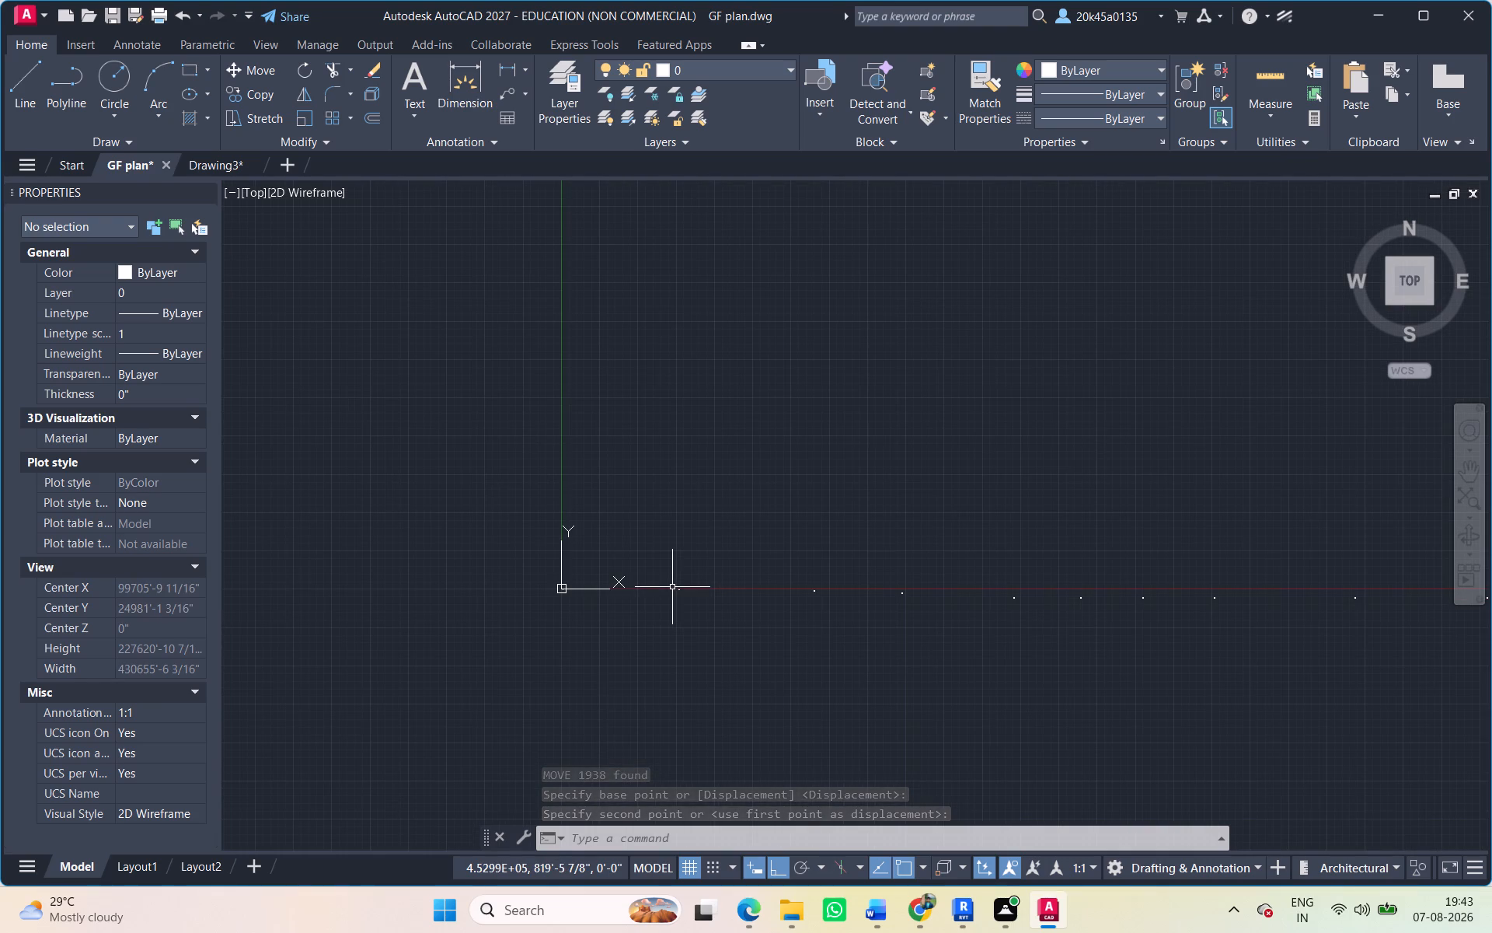
left_click(656, 558)
scroll(1426, 652, "down", 1)
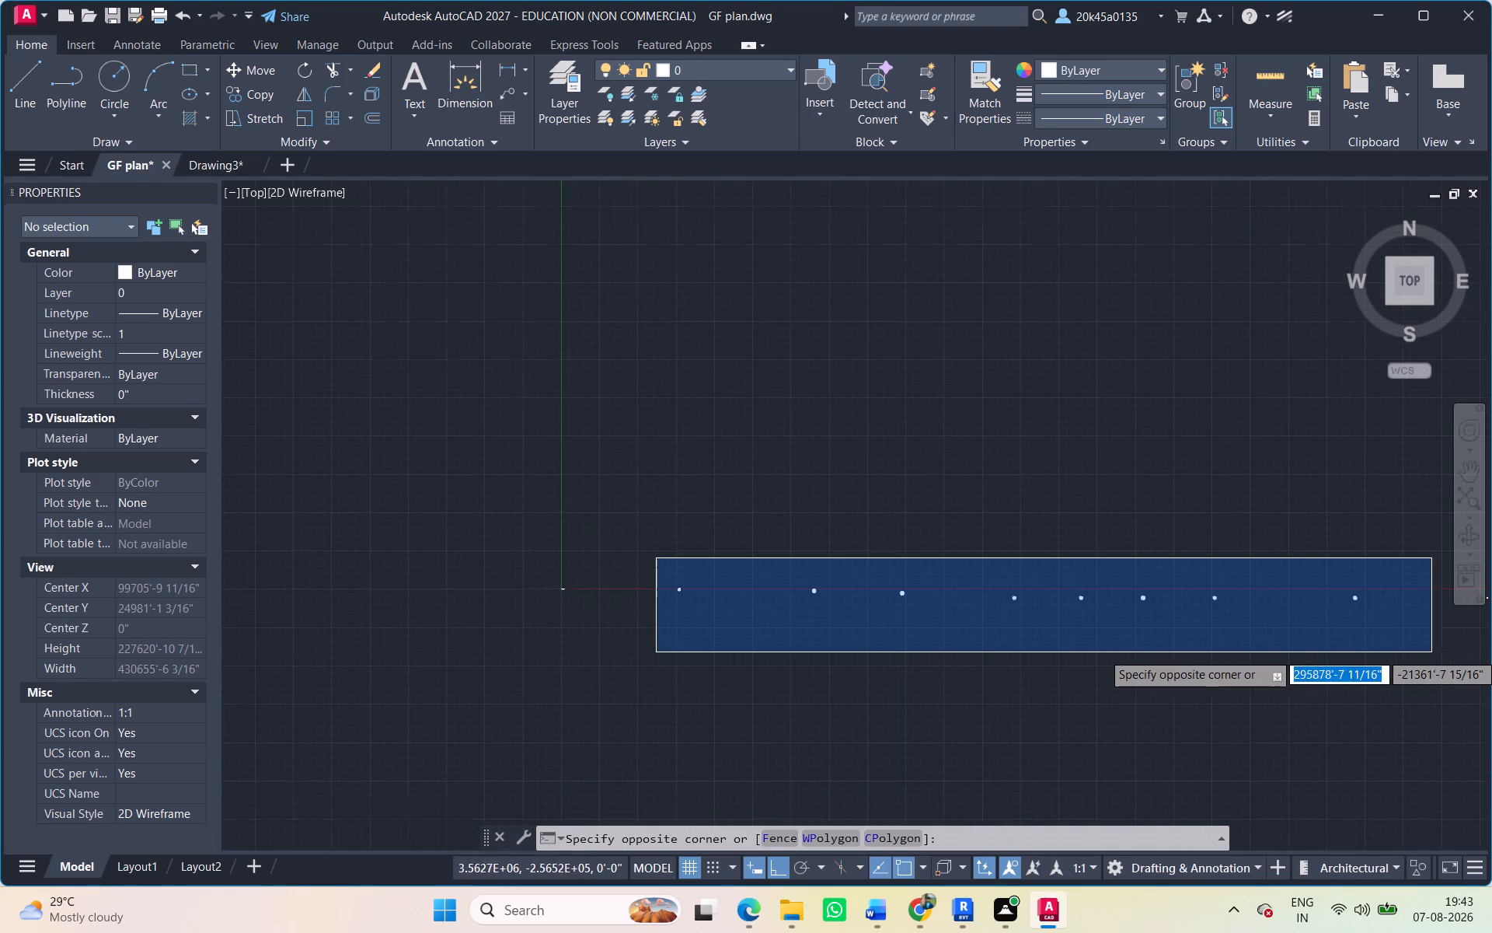
middle_click_drag(1421, 652, 992, 690)
scroll(1321, 697, "down", 2)
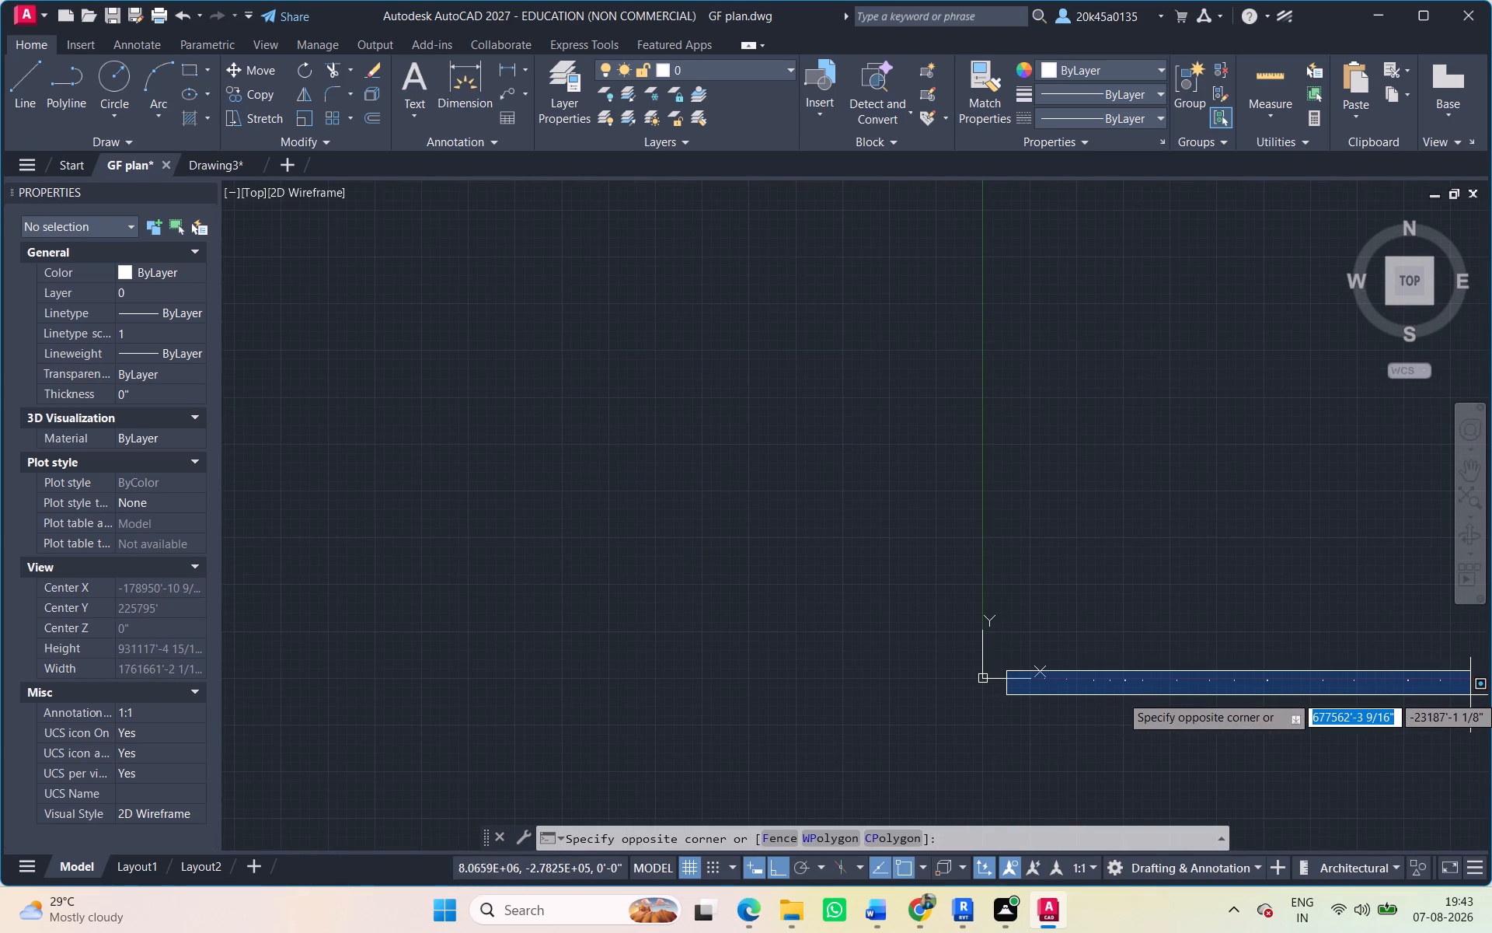
middle_click_drag(1413, 699, 1082, 711)
left_click(1134, 711)
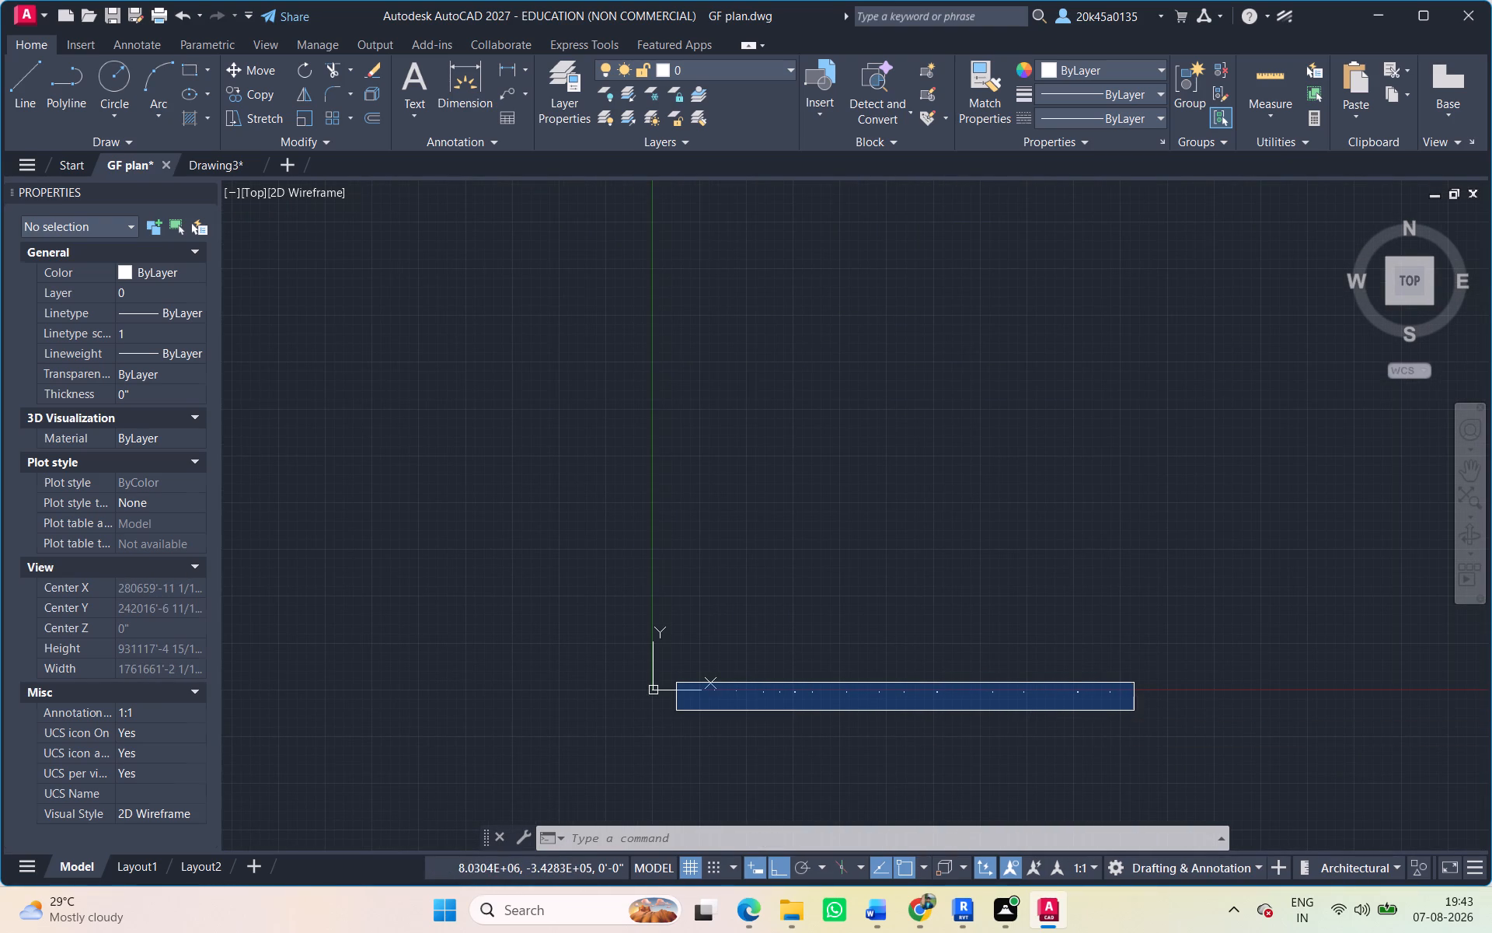
scroll(571, 694, "up", 3)
scroll(1082, 679, "up", 3)
scroll(817, 685, "up", 1)
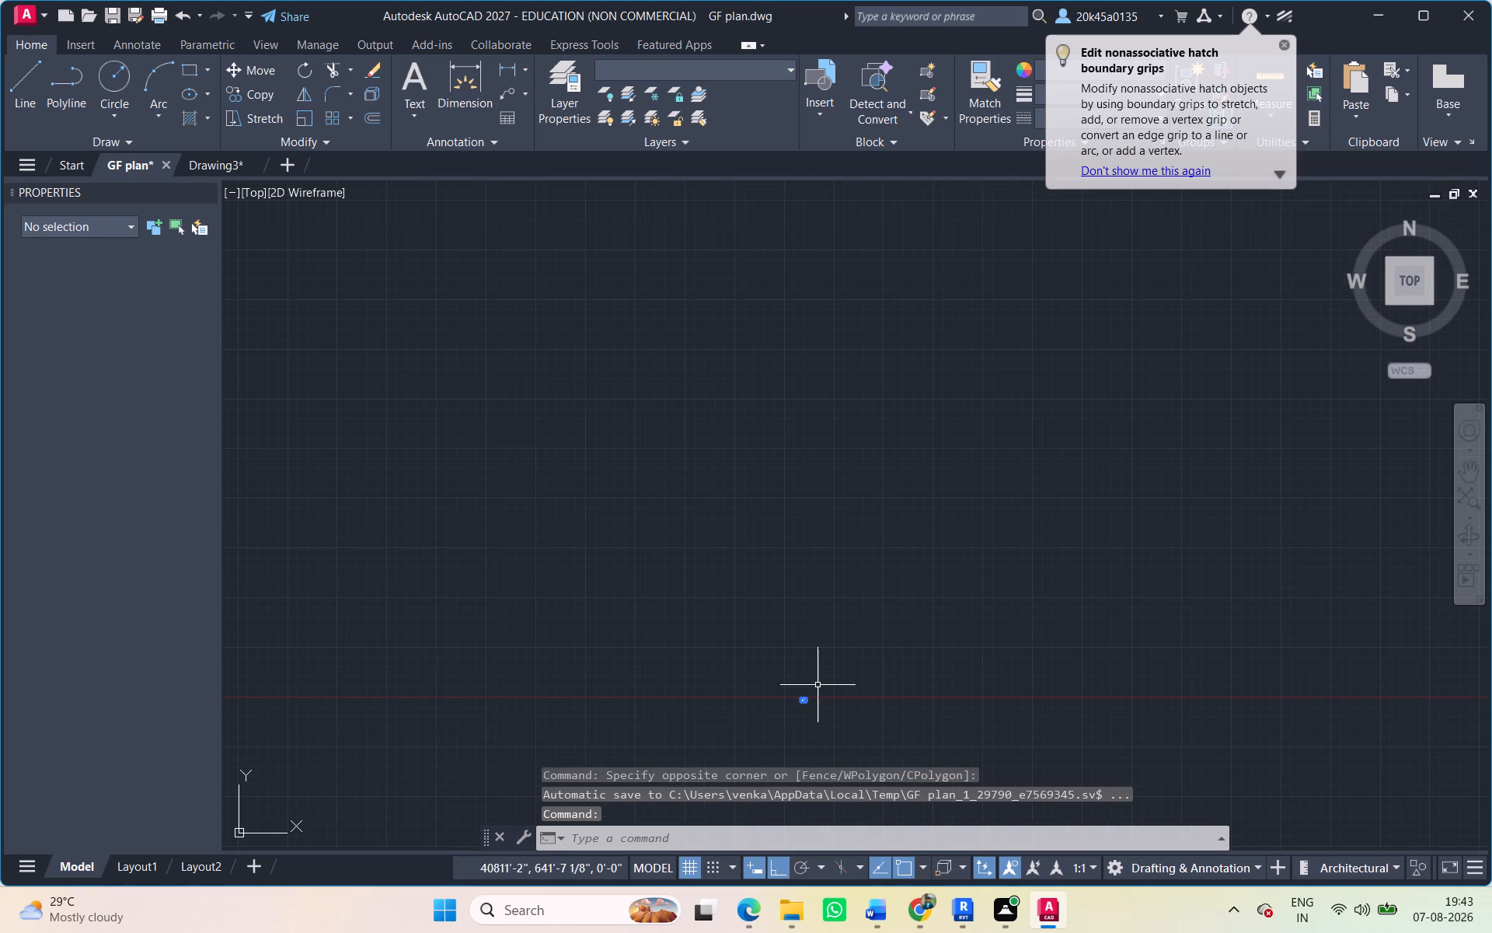
key("m")
key("space")
scroll(783, 716, "up", 1)
scroll(783, 717, "down", 2)
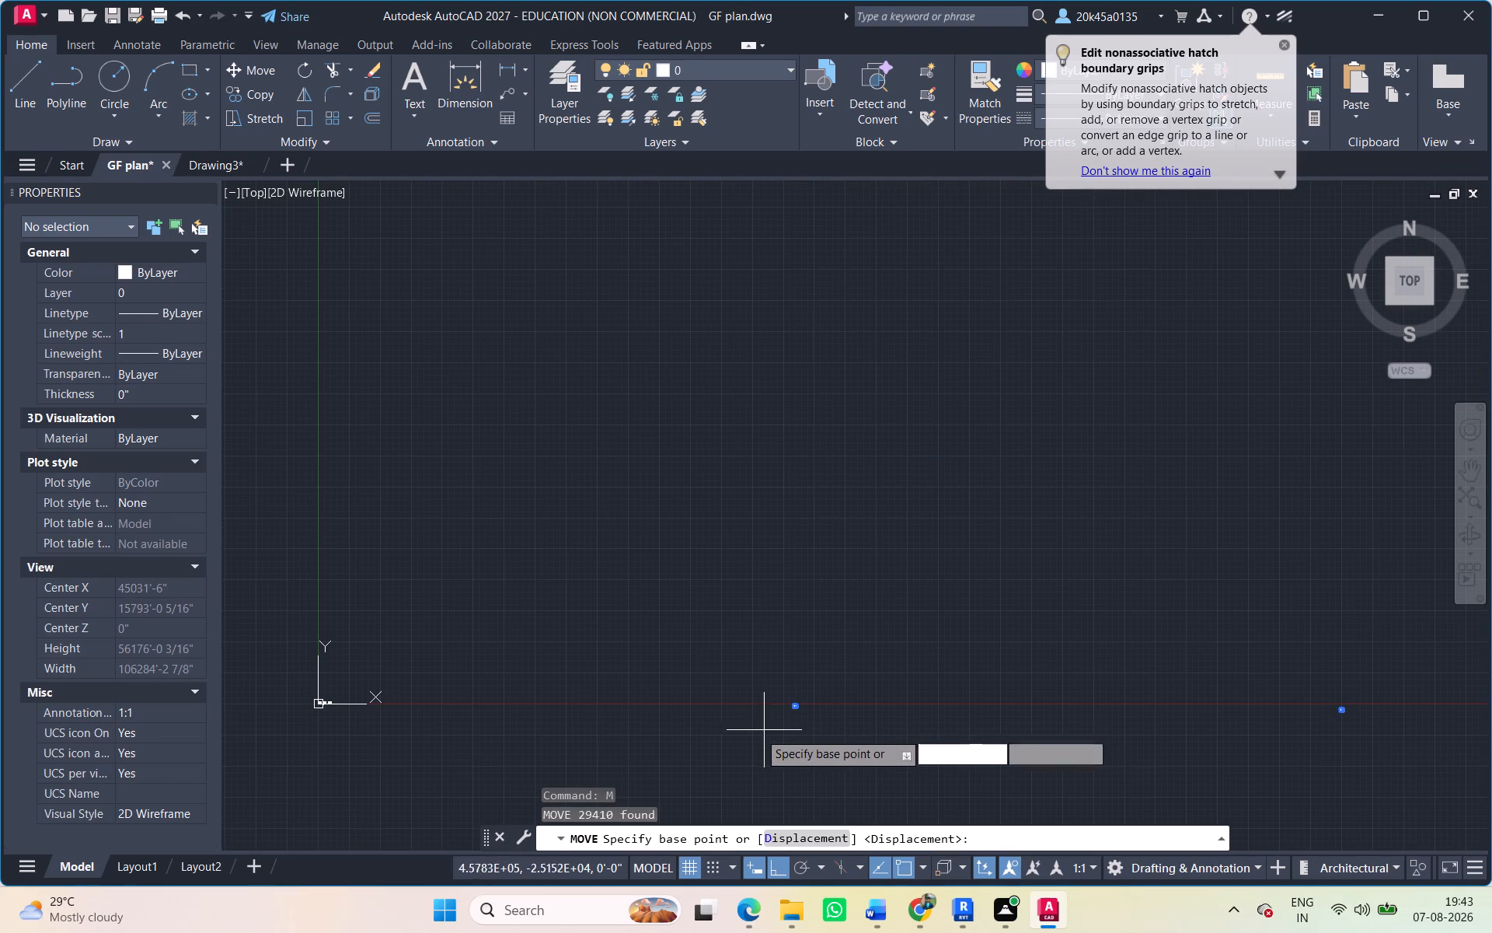
scroll(780, 725, "up", 4)
scroll(844, 655, "up", 7)
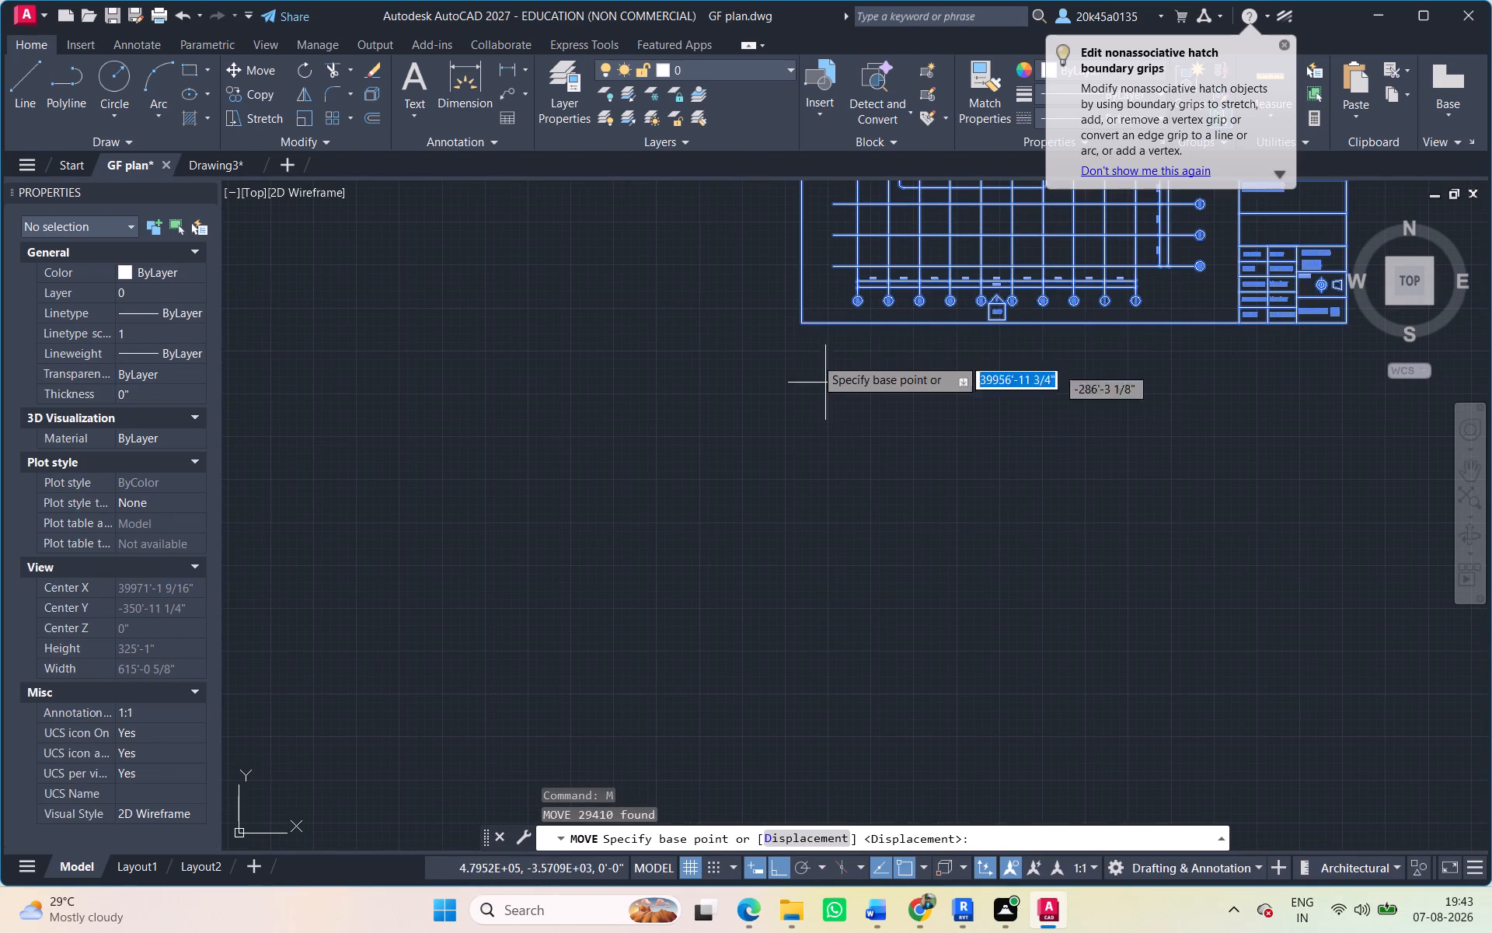
left_click(802, 319)
scroll(633, 434, "down", 8)
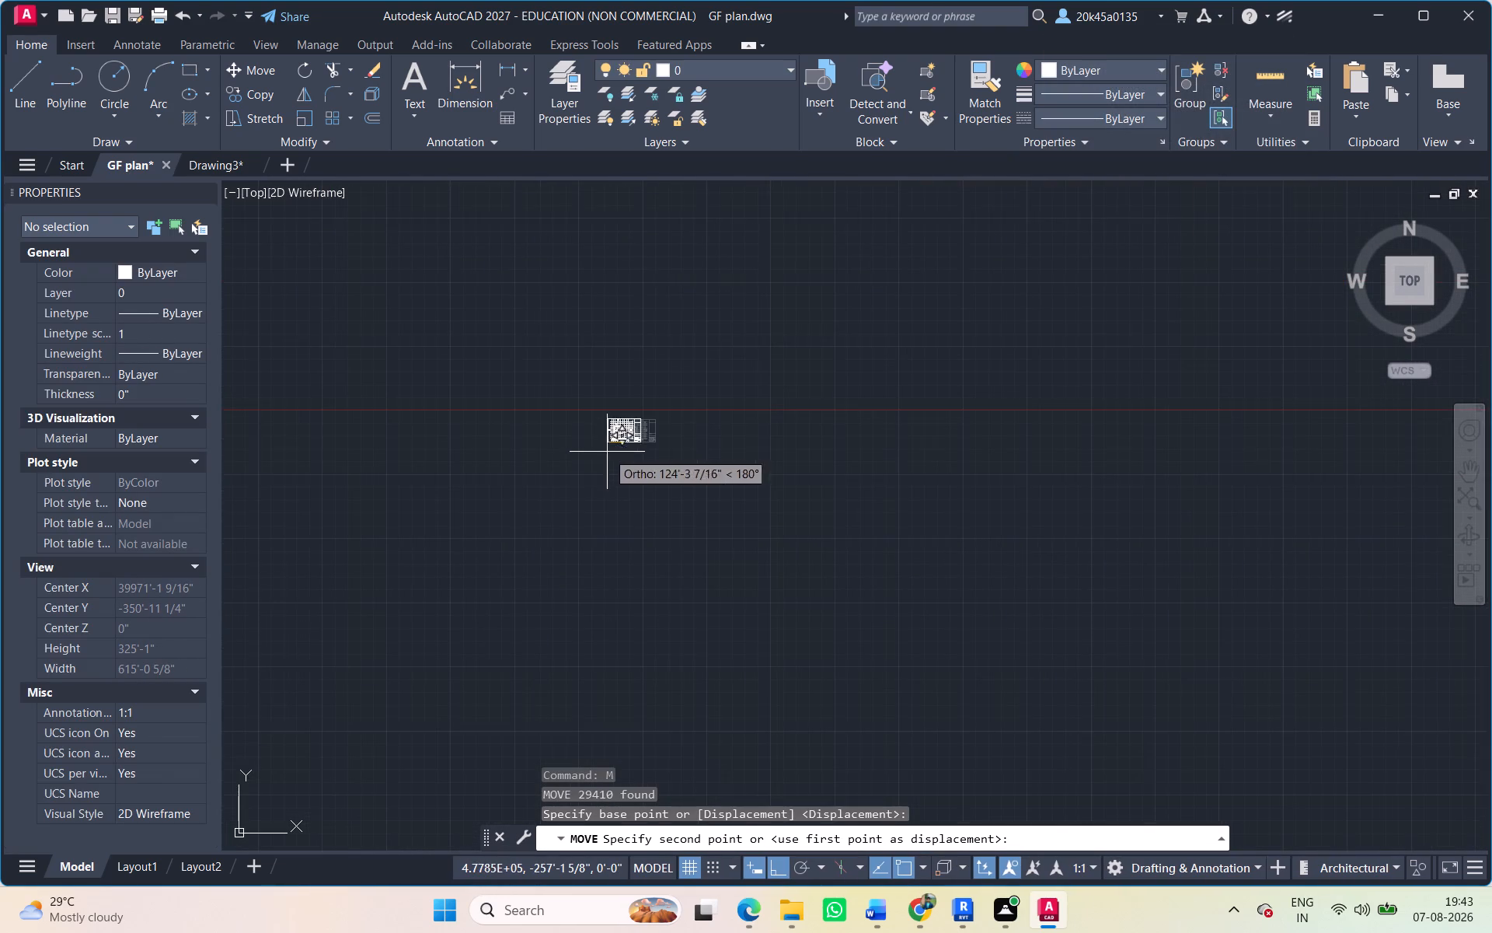
scroll(580, 453, "down", 3)
middle_click_drag(572, 453, 1112, 556)
left_click(776, 880)
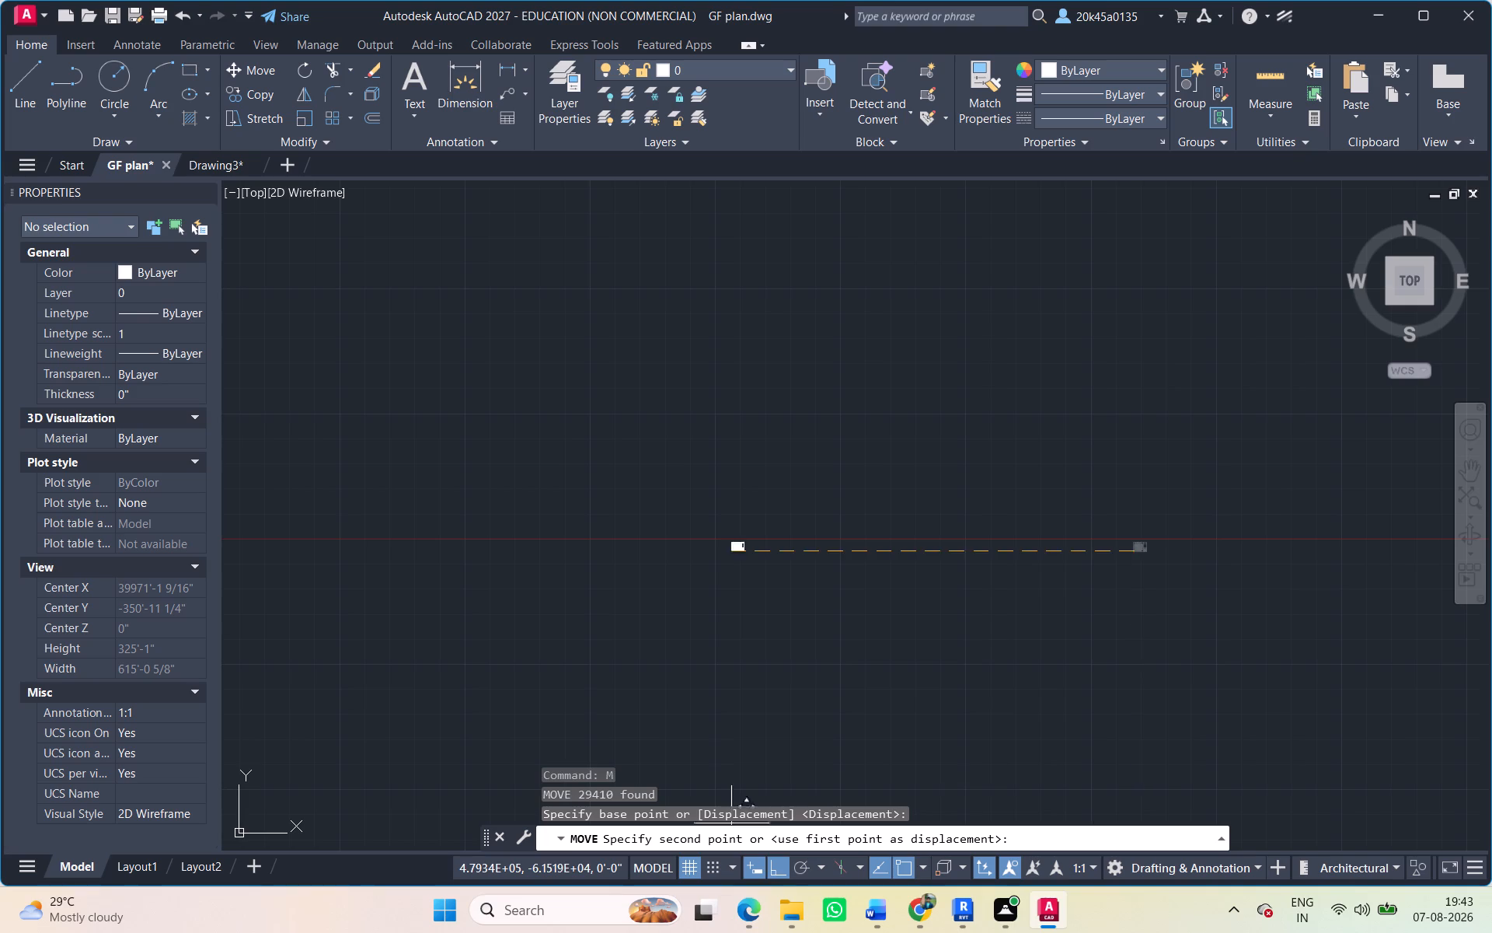
scroll(570, 648, "down", 3)
middle_click_drag(570, 648, 872, 694)
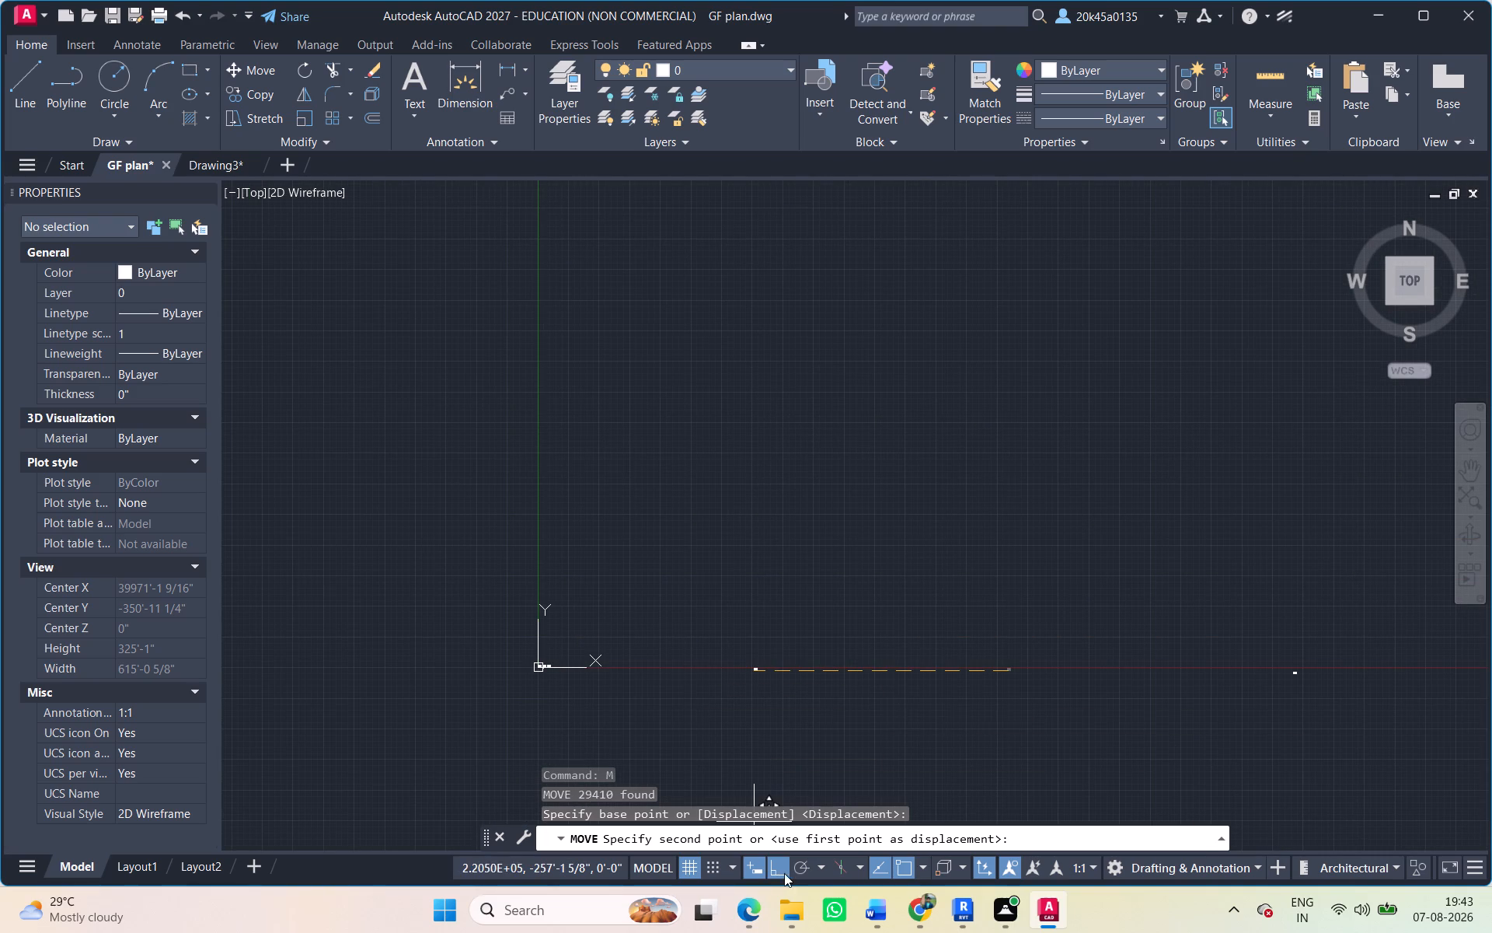
left_click(776, 870)
scroll(556, 652, "up", 3)
scroll(556, 715, "up", 3)
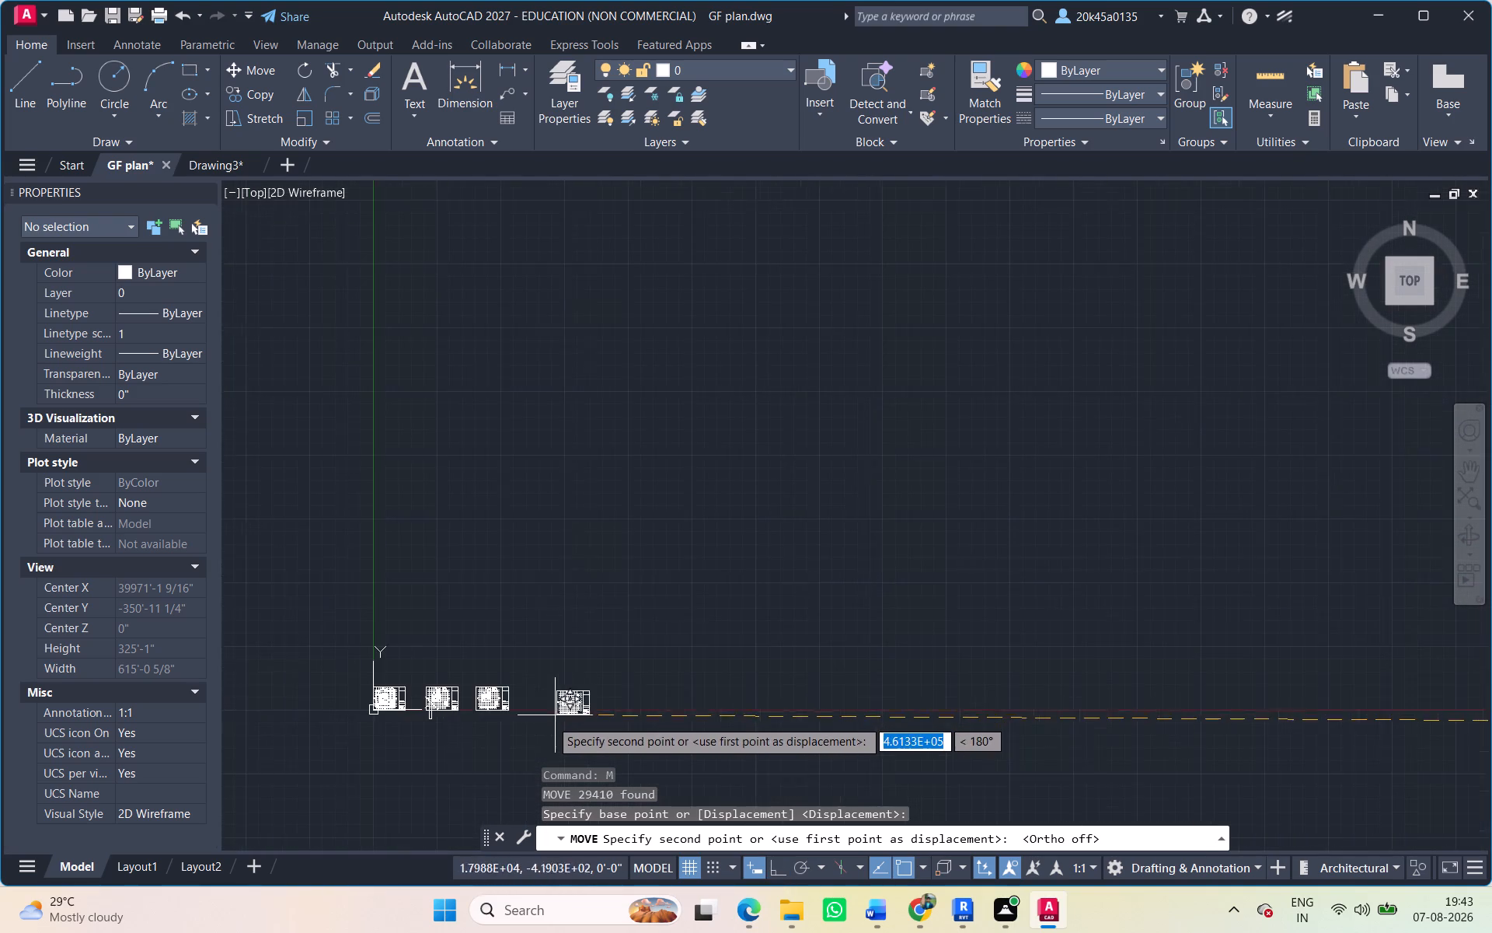
scroll(501, 717, "up", 6)
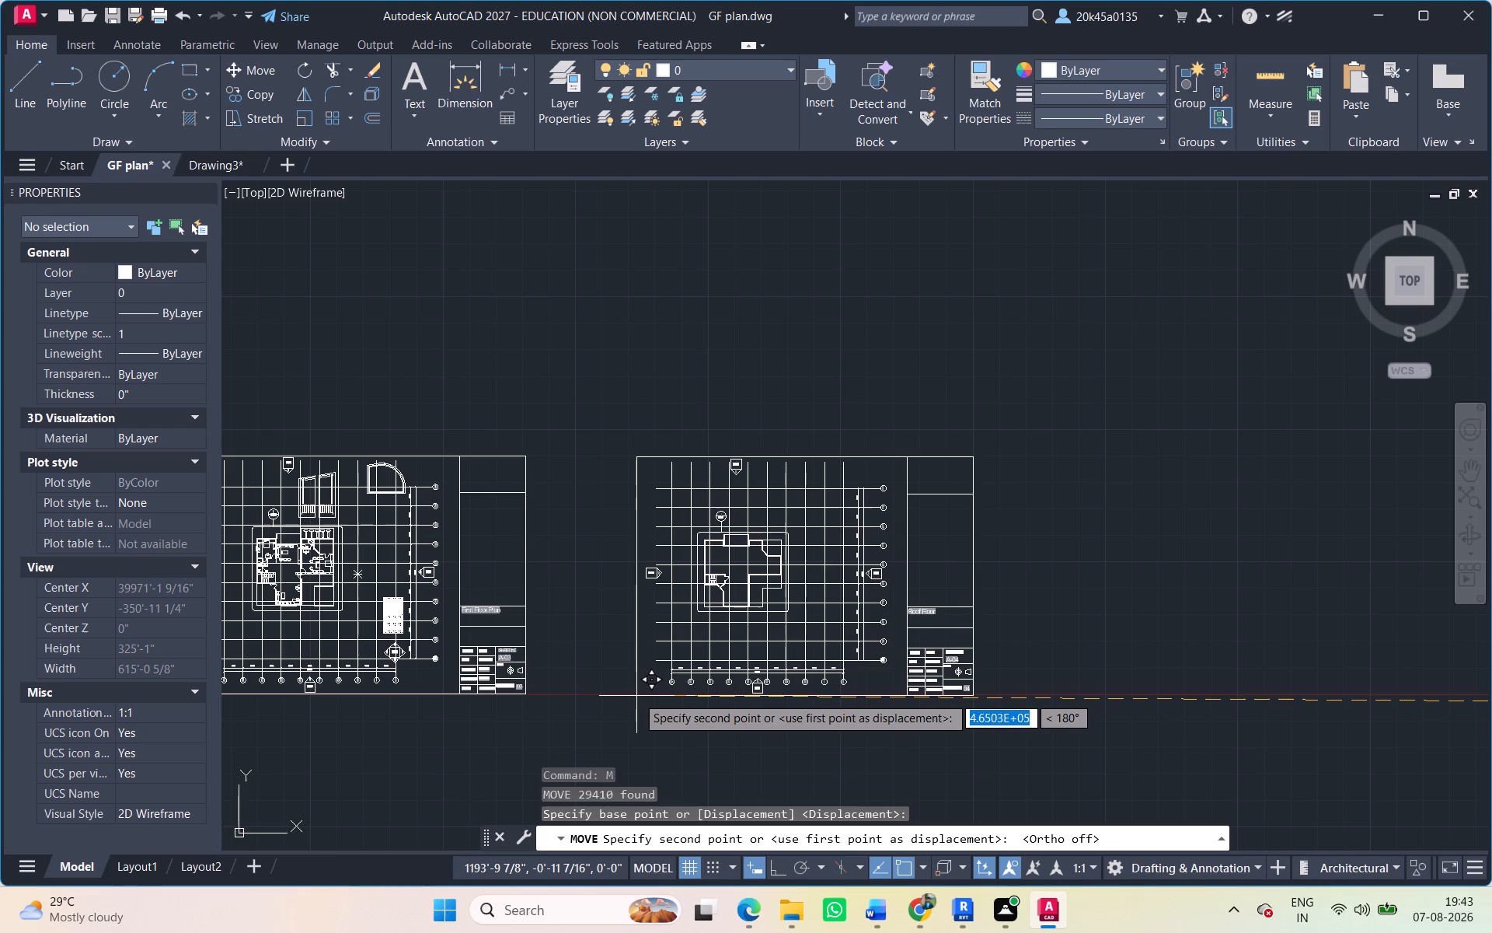
left_click(636, 696)
Move only the fourth sheet horizontally, with Ortho on, to widen its gap from the third sheet.
scroll(811, 697, "down", 5)
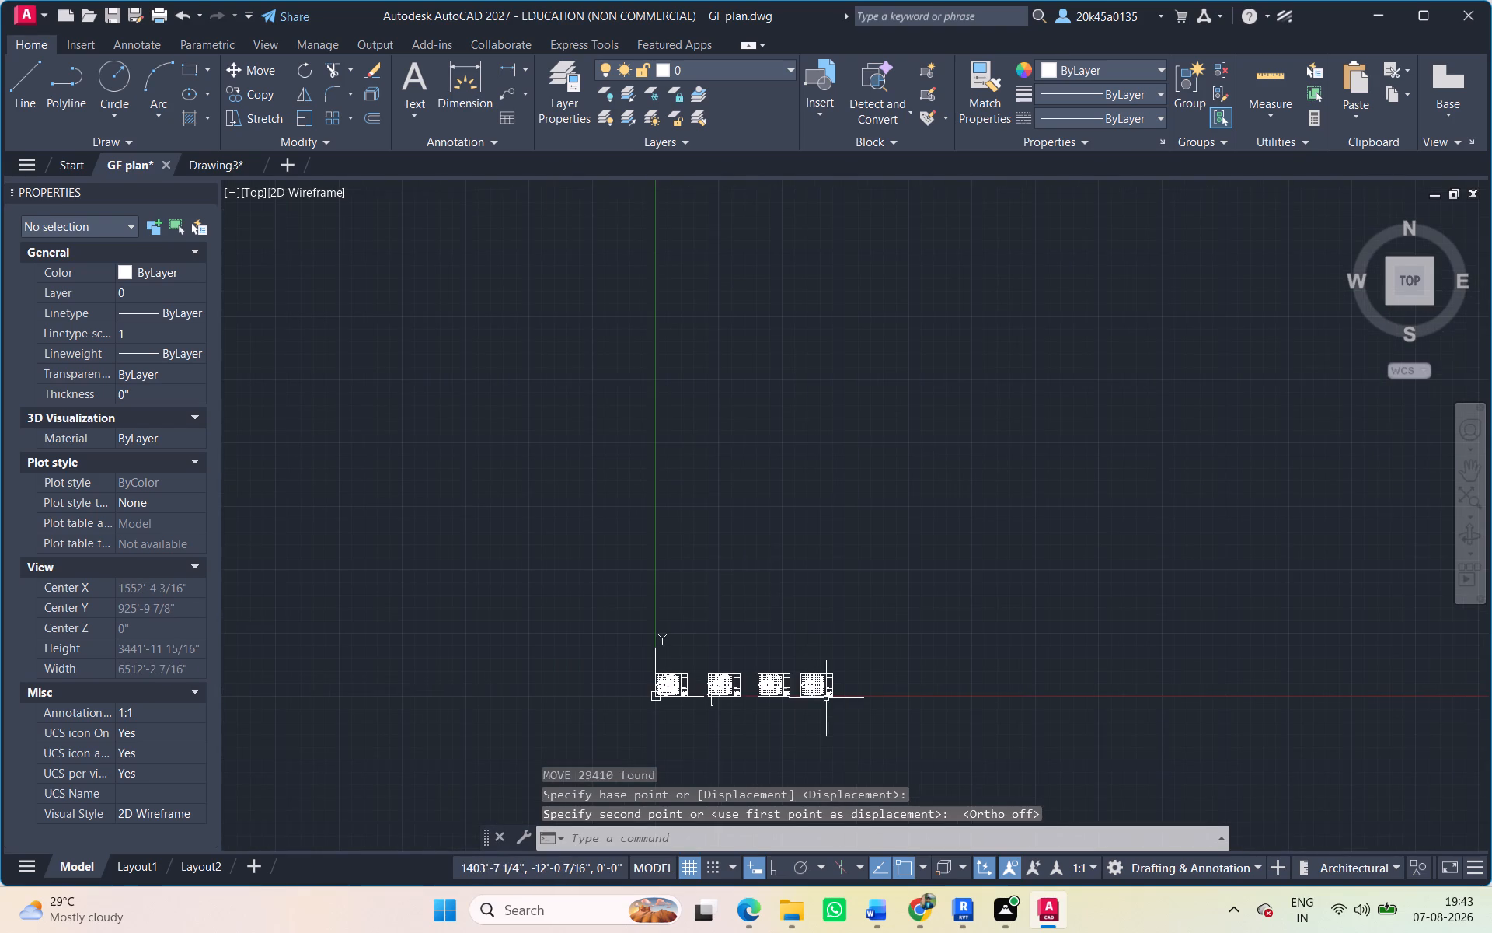
middle_click_drag(826, 698, 654, 698)
scroll(644, 694, "up", 4)
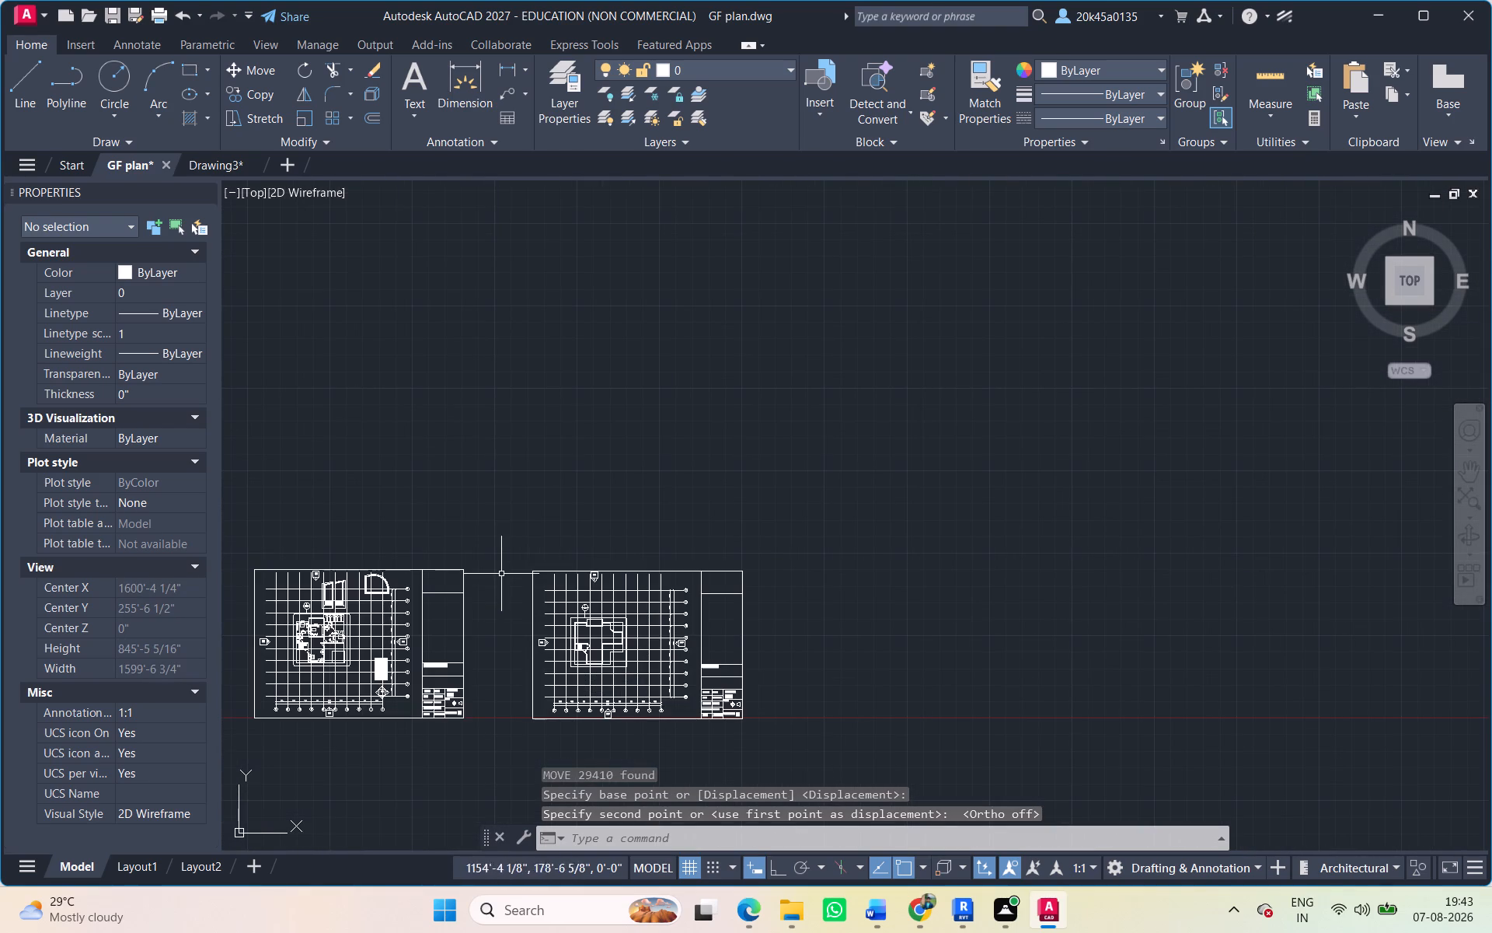
left_click(512, 546)
left_click(801, 746)
key("m")
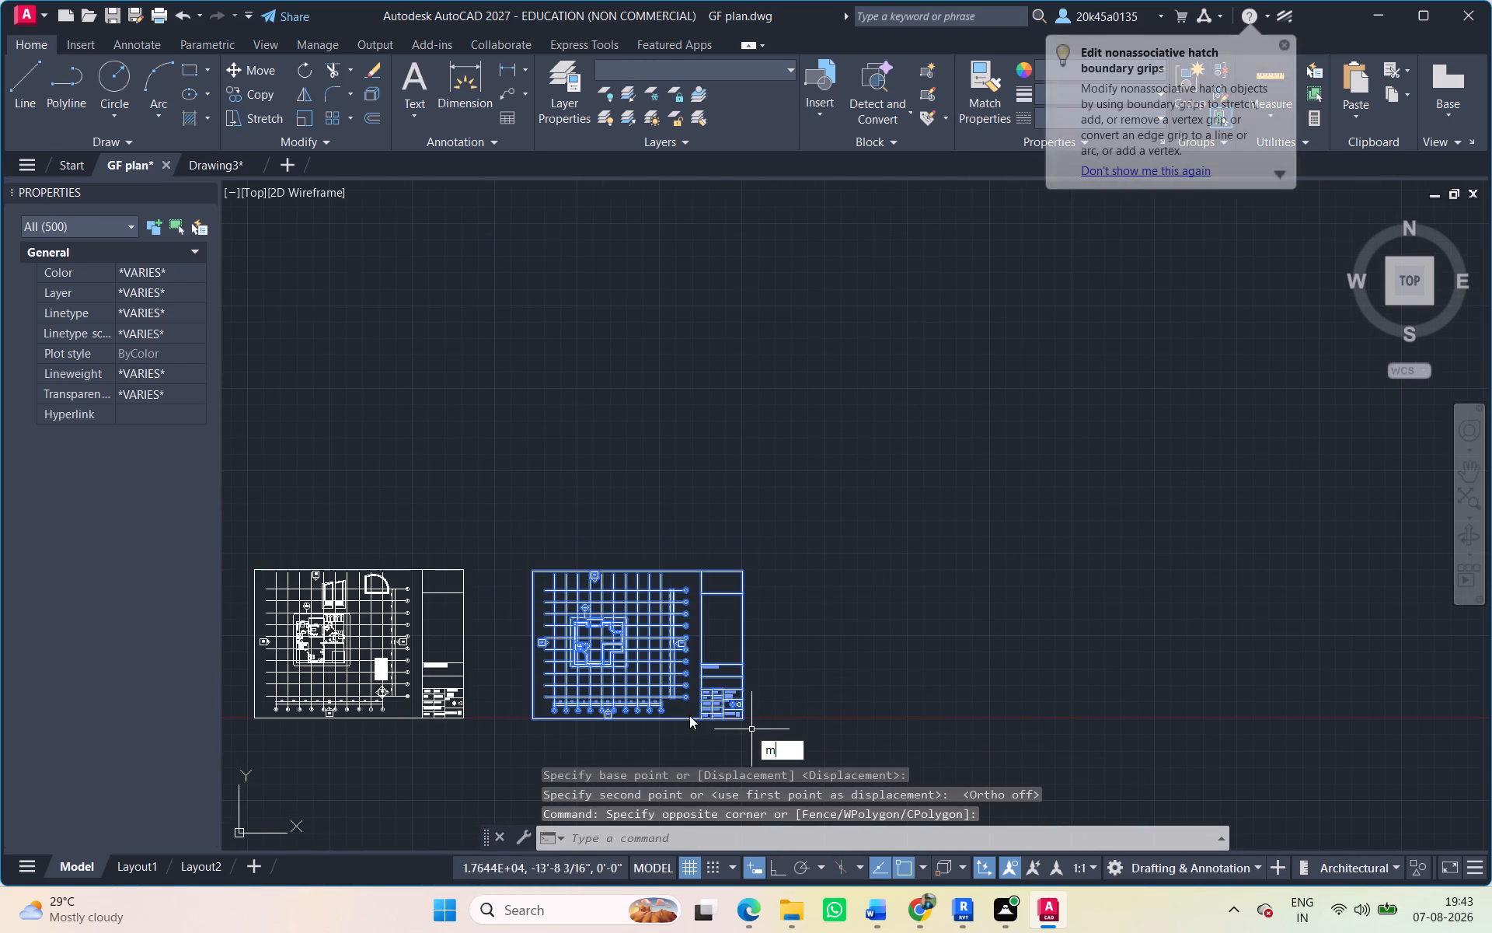
key("space")
left_click(530, 721)
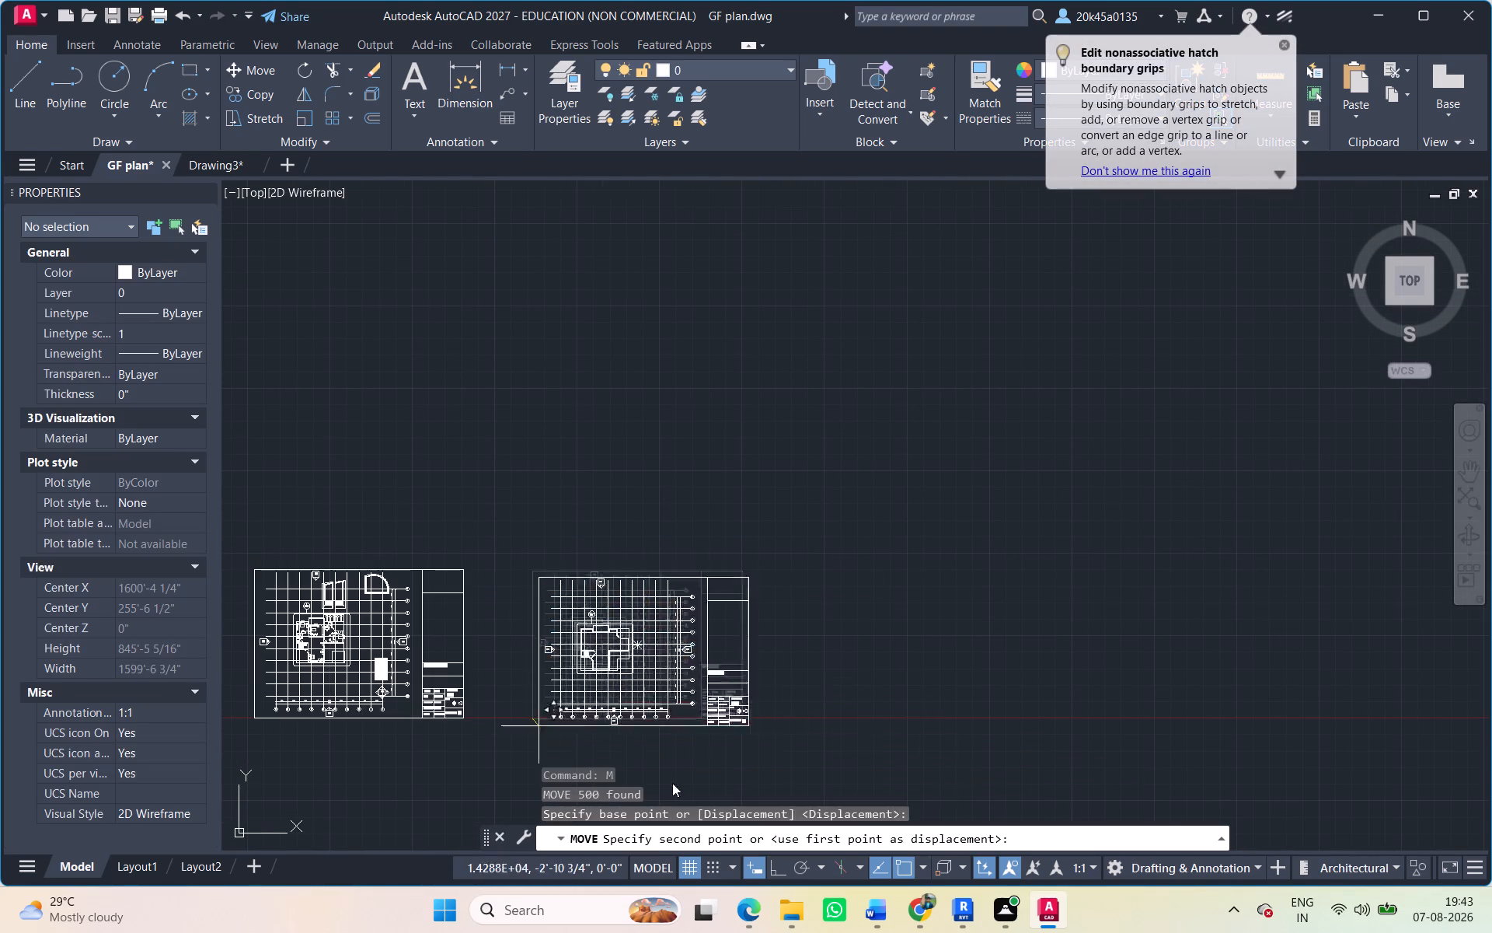
left_click(773, 873)
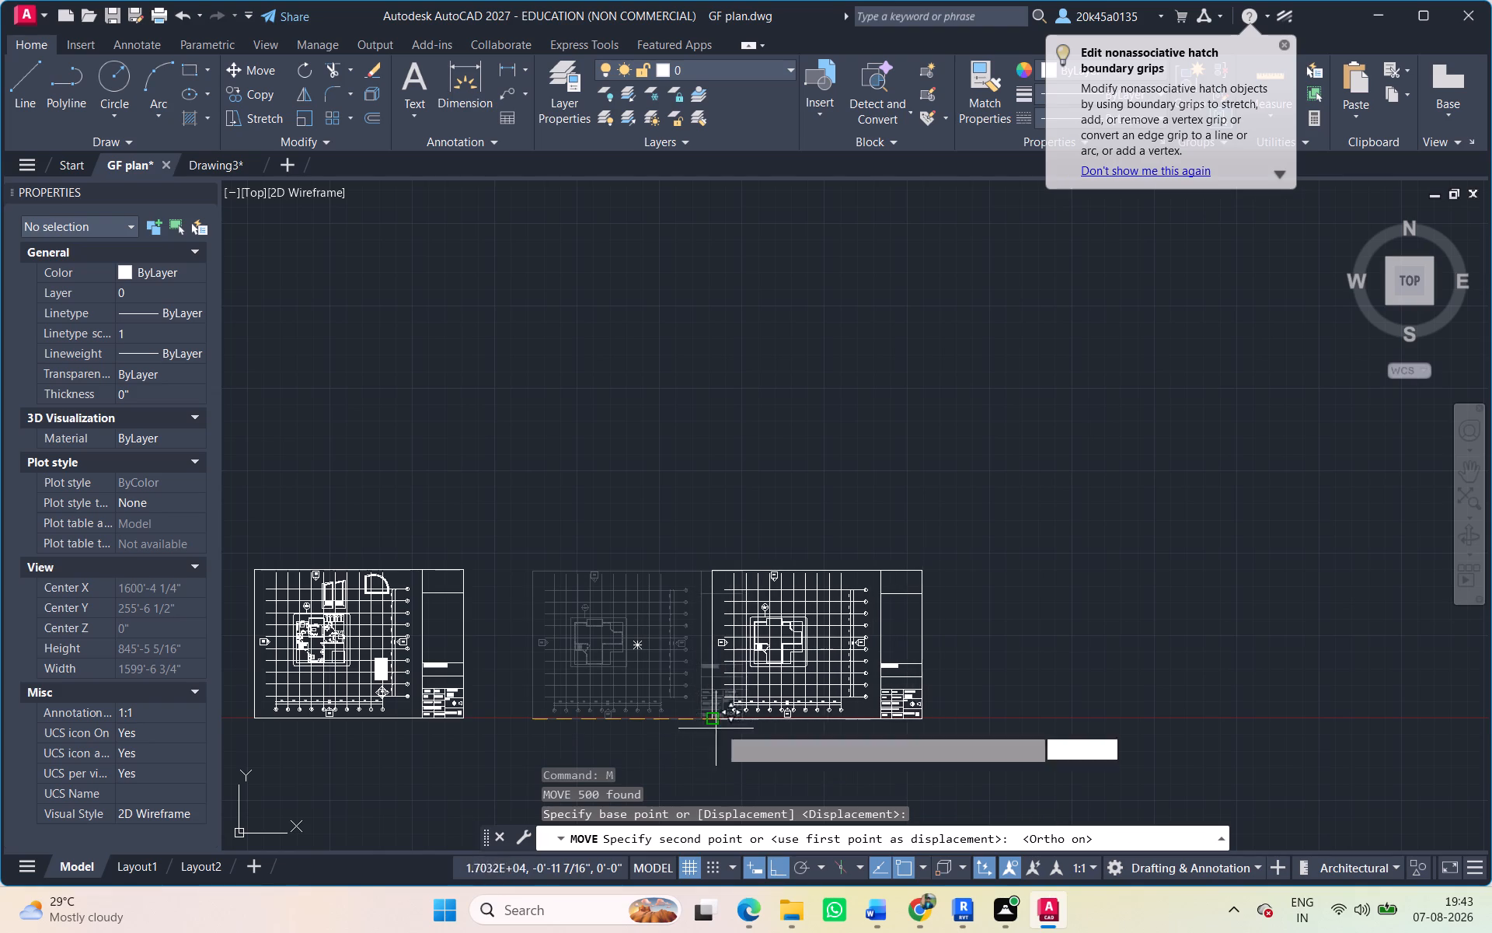
left_click(759, 722)
Move the fifth sheet, with Ortho off, placing its lower-left frame corner on the horizontal axis beyond the fourth sheet.
scroll(770, 714, "down", 6)
middle_click_drag(788, 714, 0, 664)
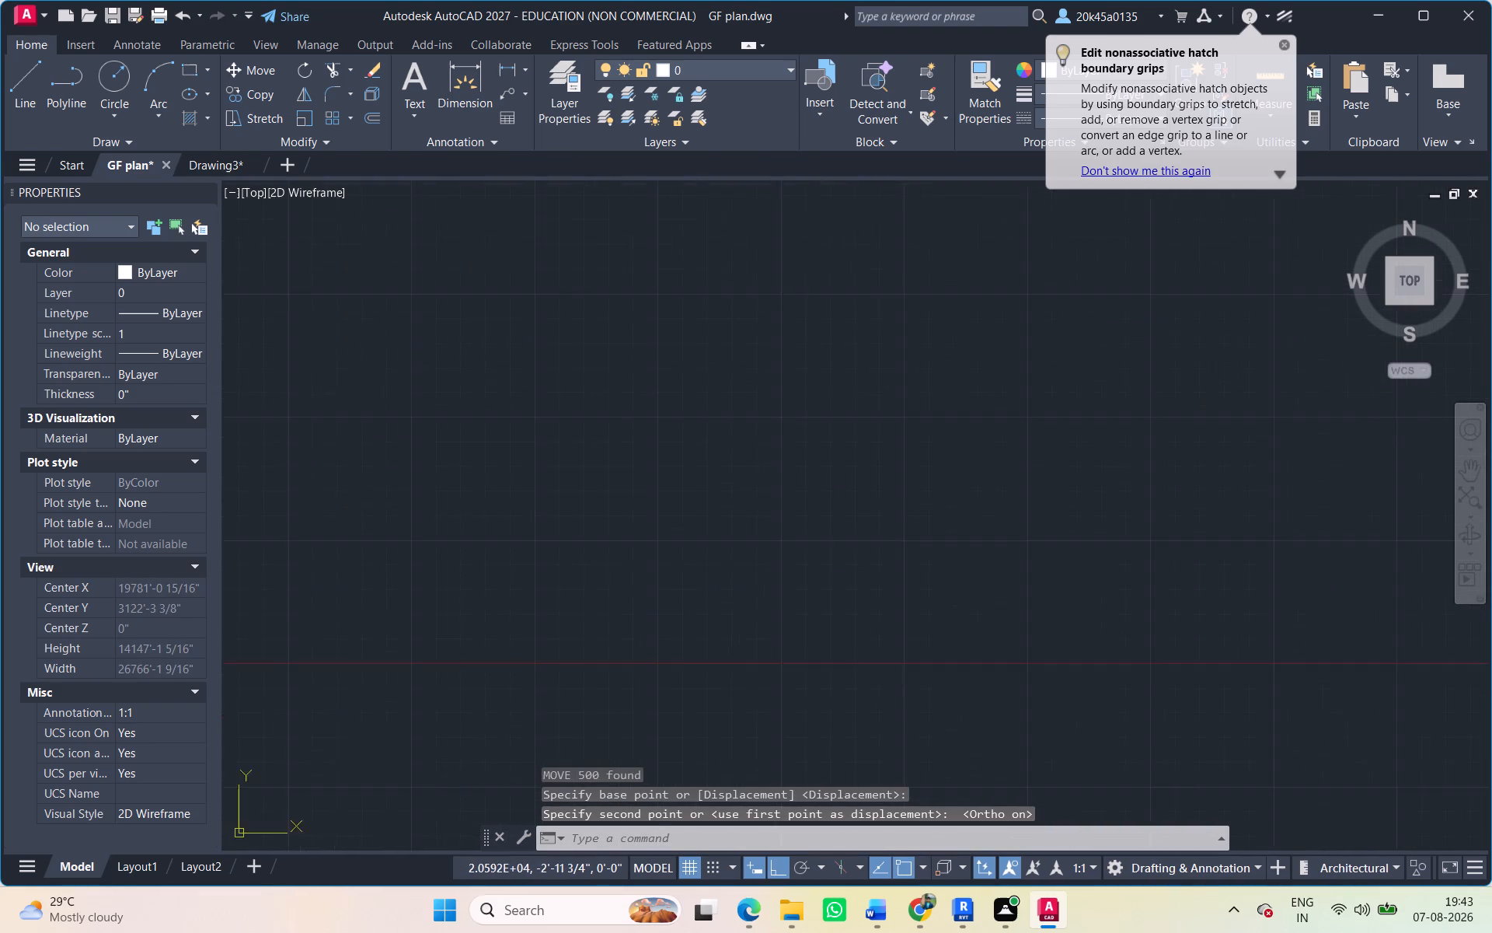
scroll(780, 665, "down", 5)
middle_click_drag(756, 665, 334, 653)
scroll(493, 647, "up", 3)
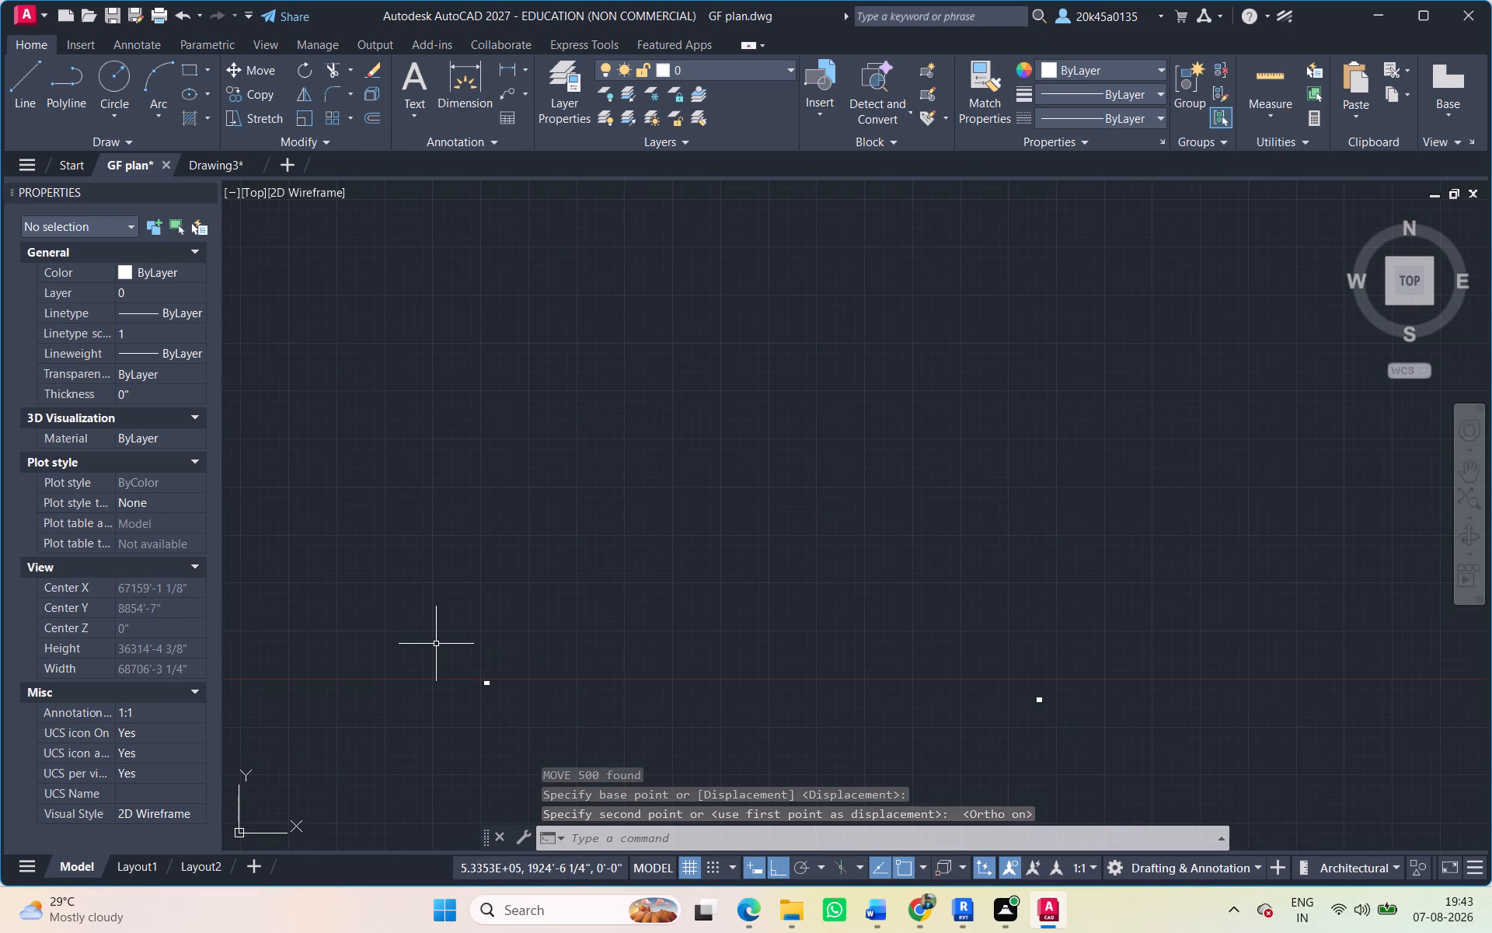
left_click(436, 644)
left_click(594, 733)
key("m")
key("space")
scroll(468, 696, "up", 3)
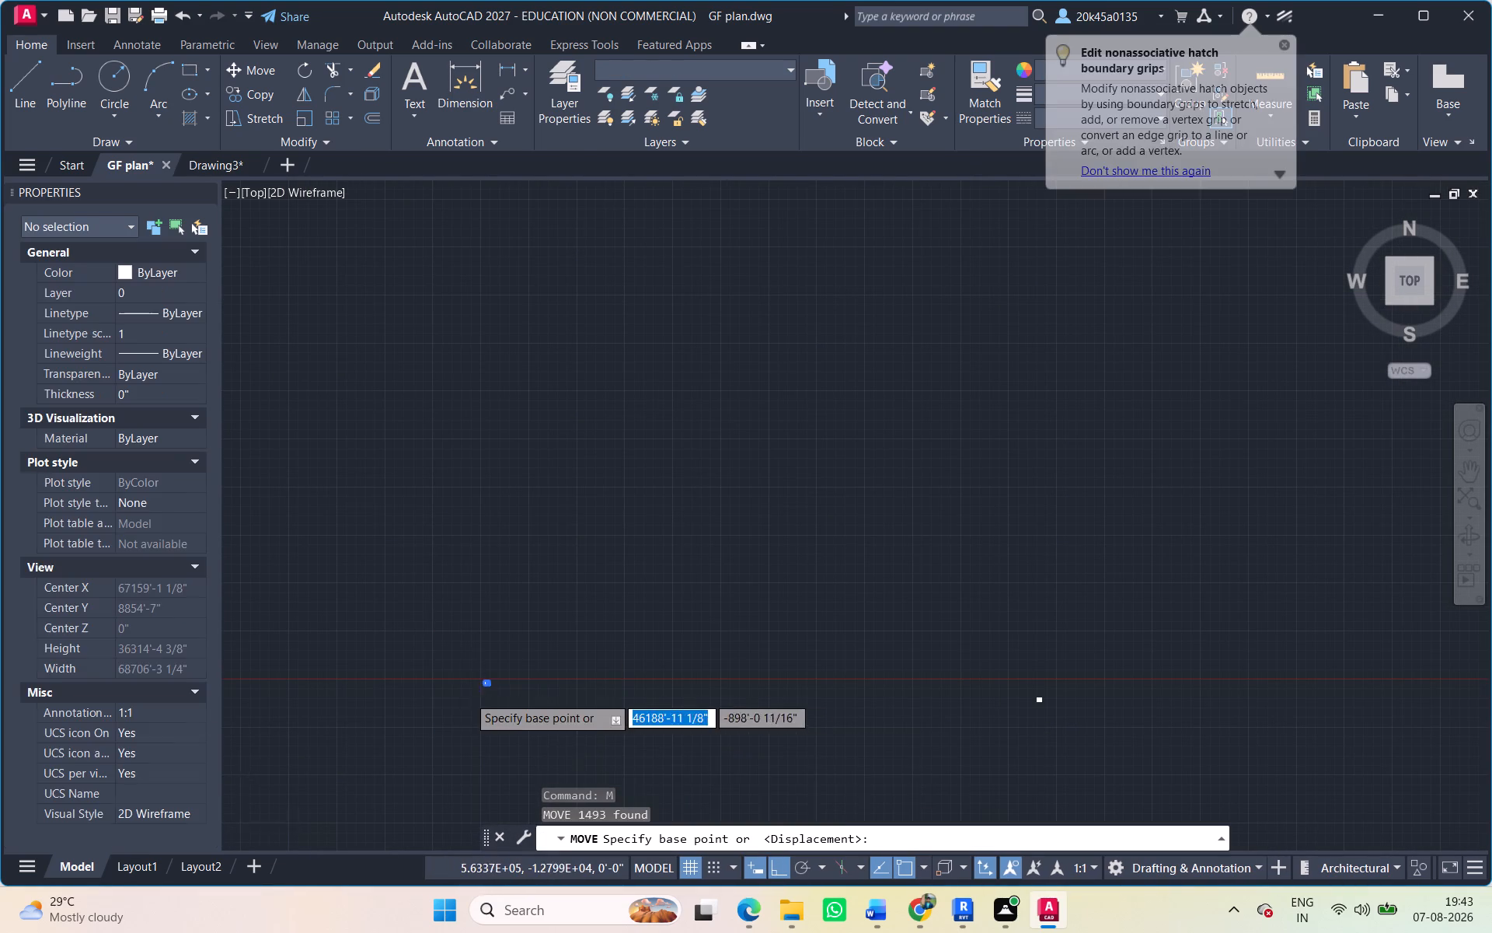
scroll(467, 694, "up", 9)
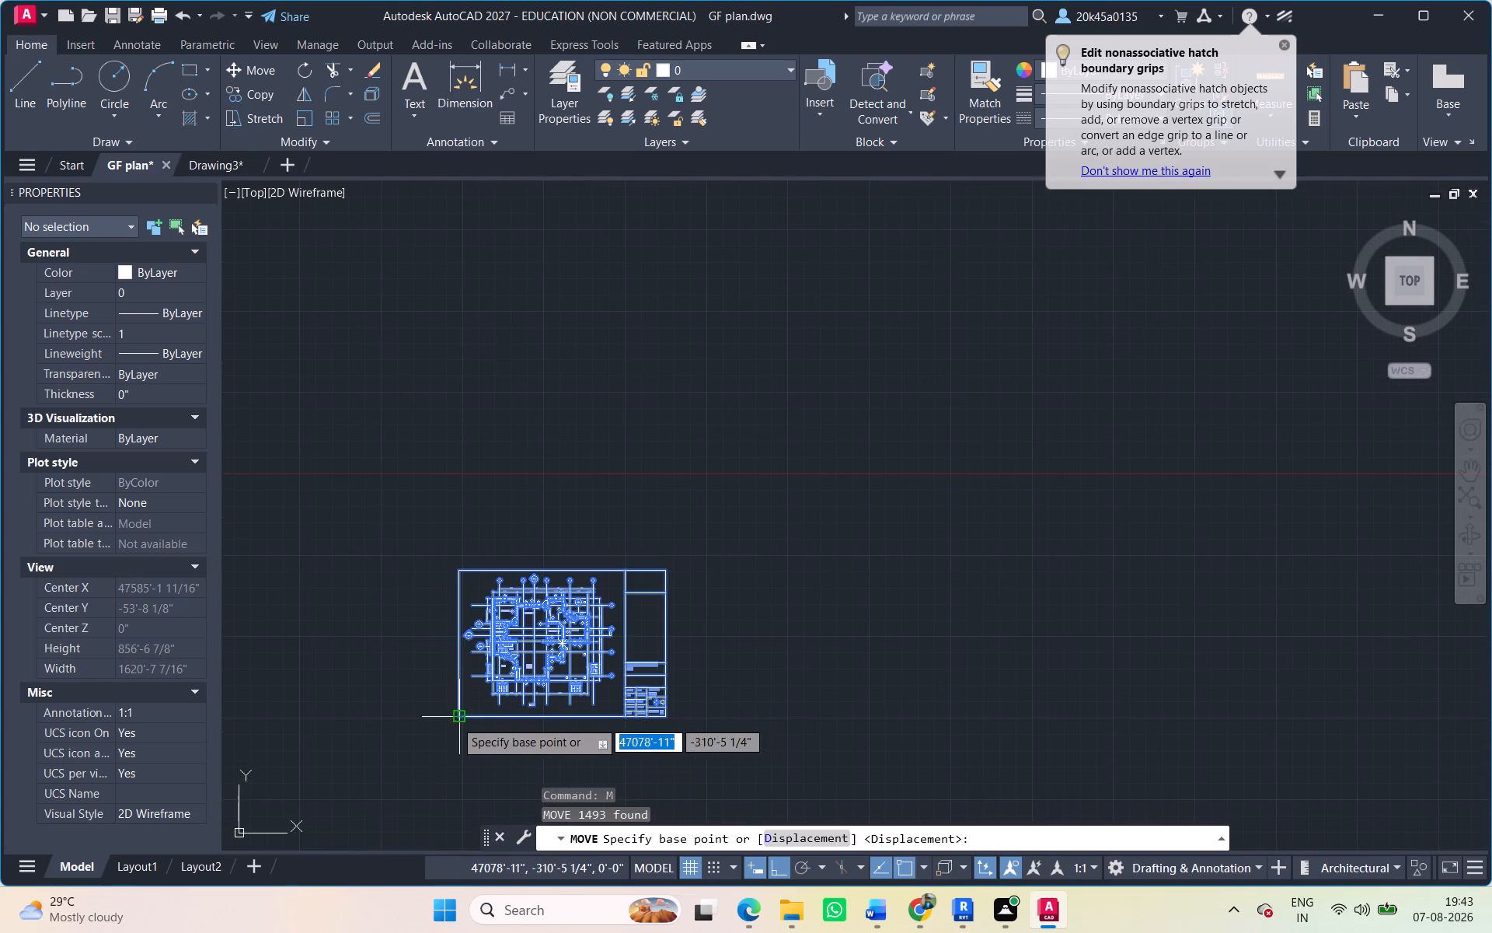
left_click(455, 720)
scroll(445, 644, "down", 2)
left_click(779, 872)
scroll(539, 702, "down", 5)
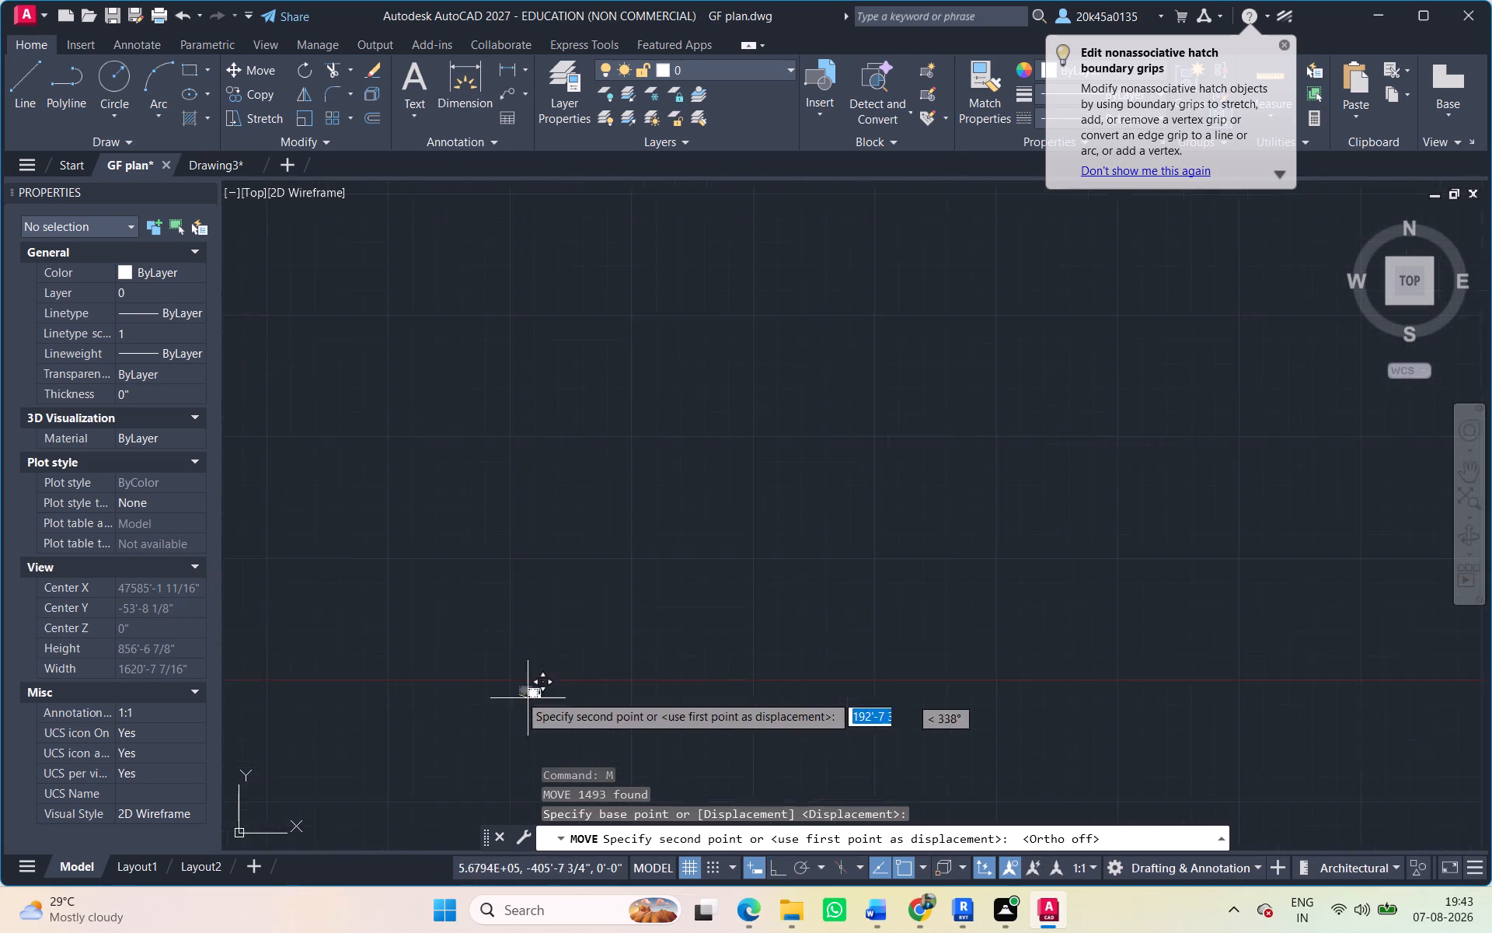
middle_click_drag(518, 694, 1040, 651)
scroll(656, 669, "down", 2)
middle_click_drag(643, 673, 984, 675)
scroll(628, 658, "up", 3)
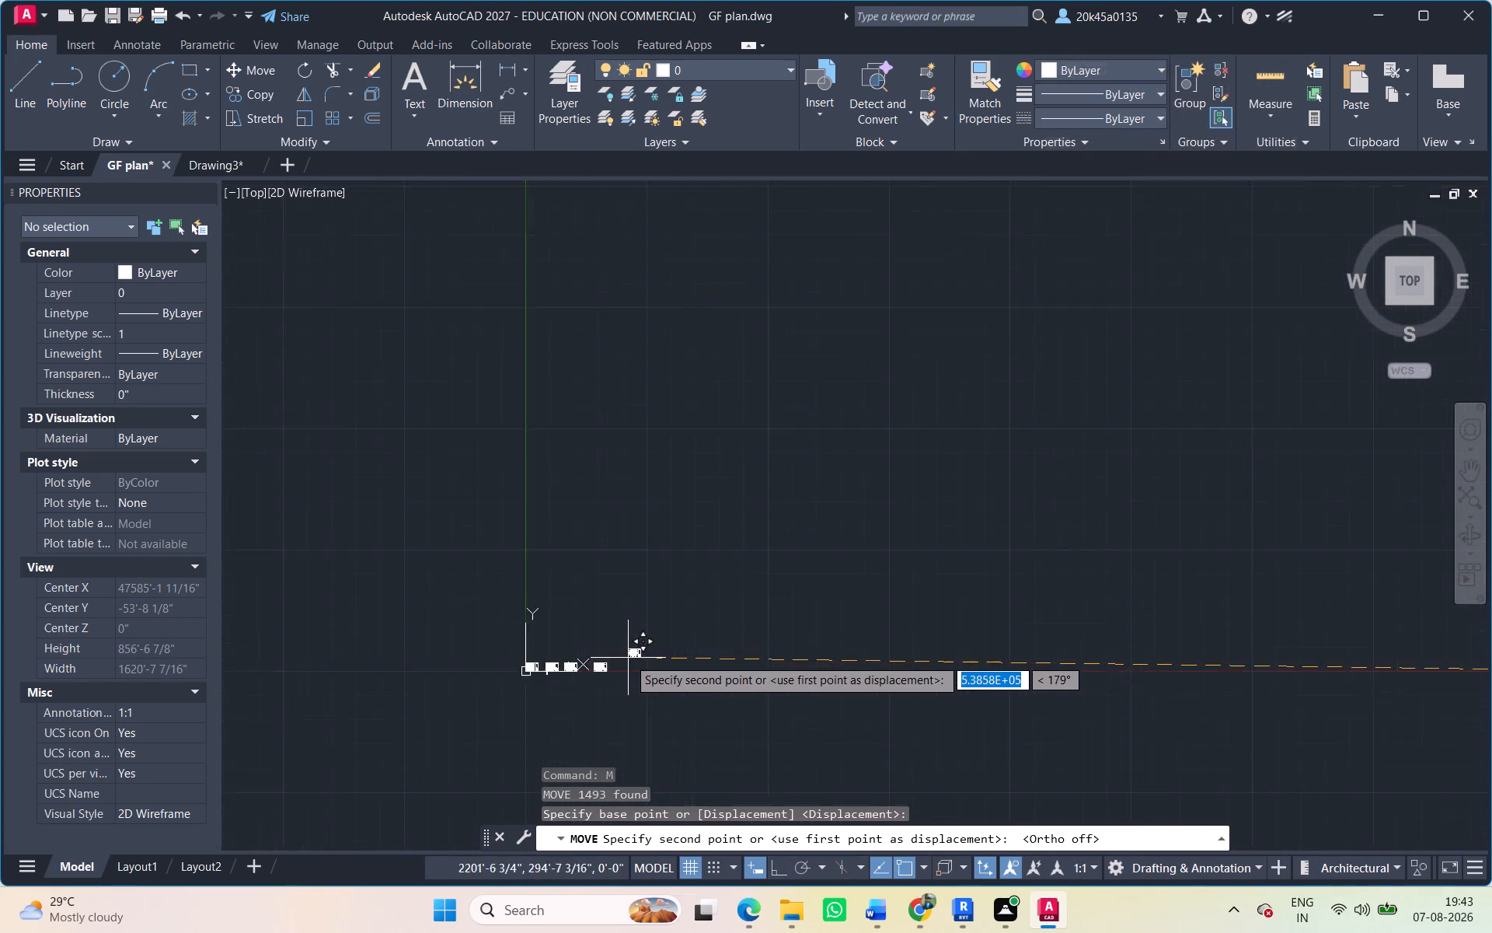
scroll(628, 658, "up", 4)
middle_click_drag(601, 705, 654, 705)
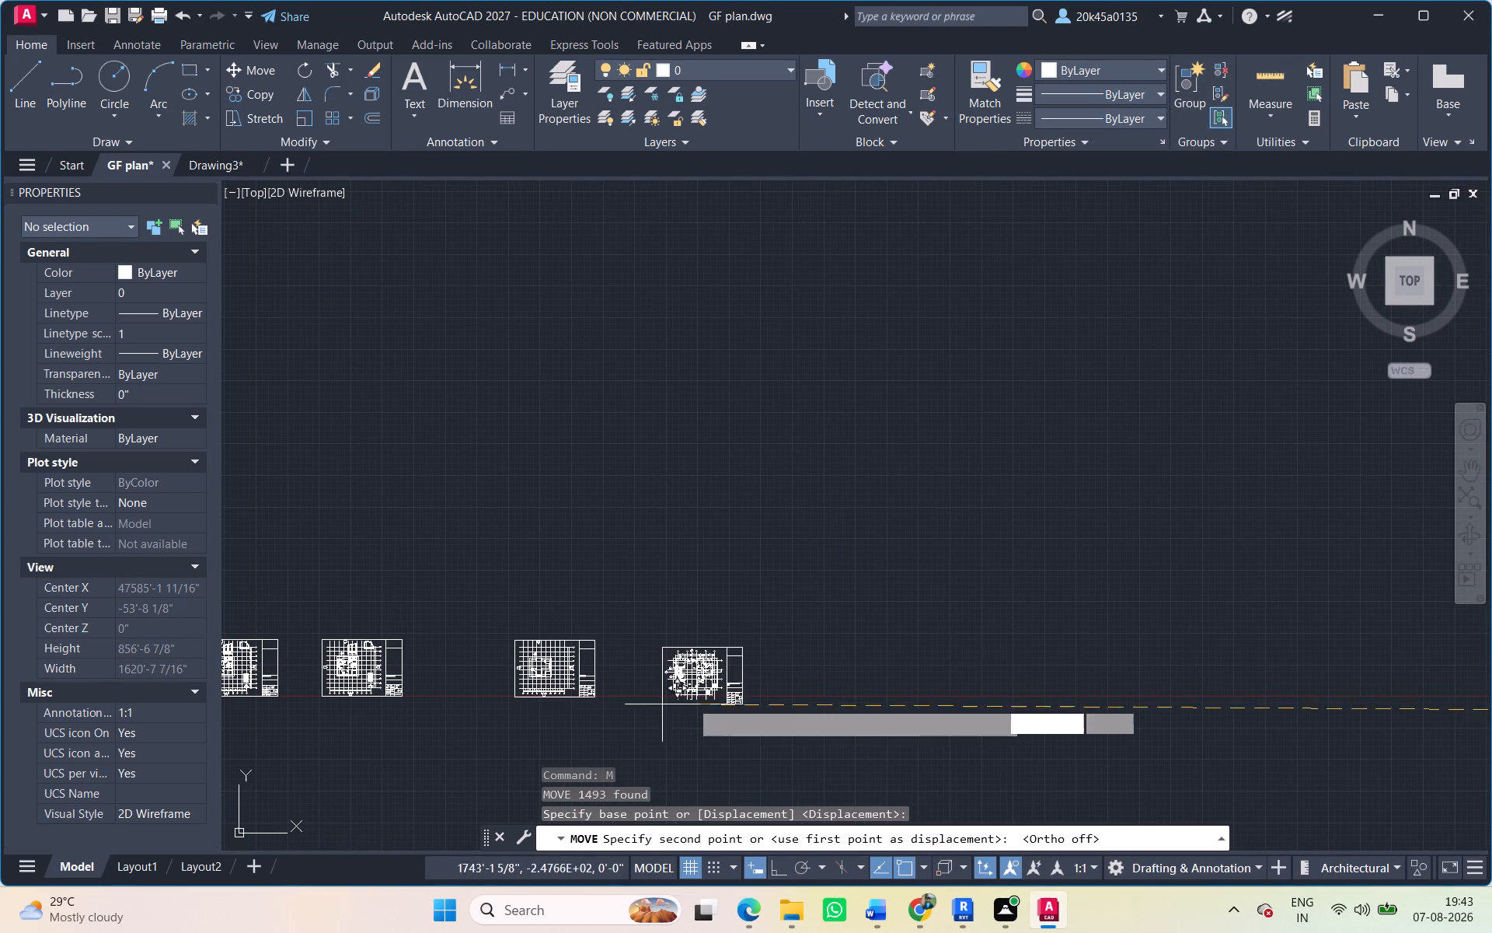
scroll(683, 696, "up", 3)
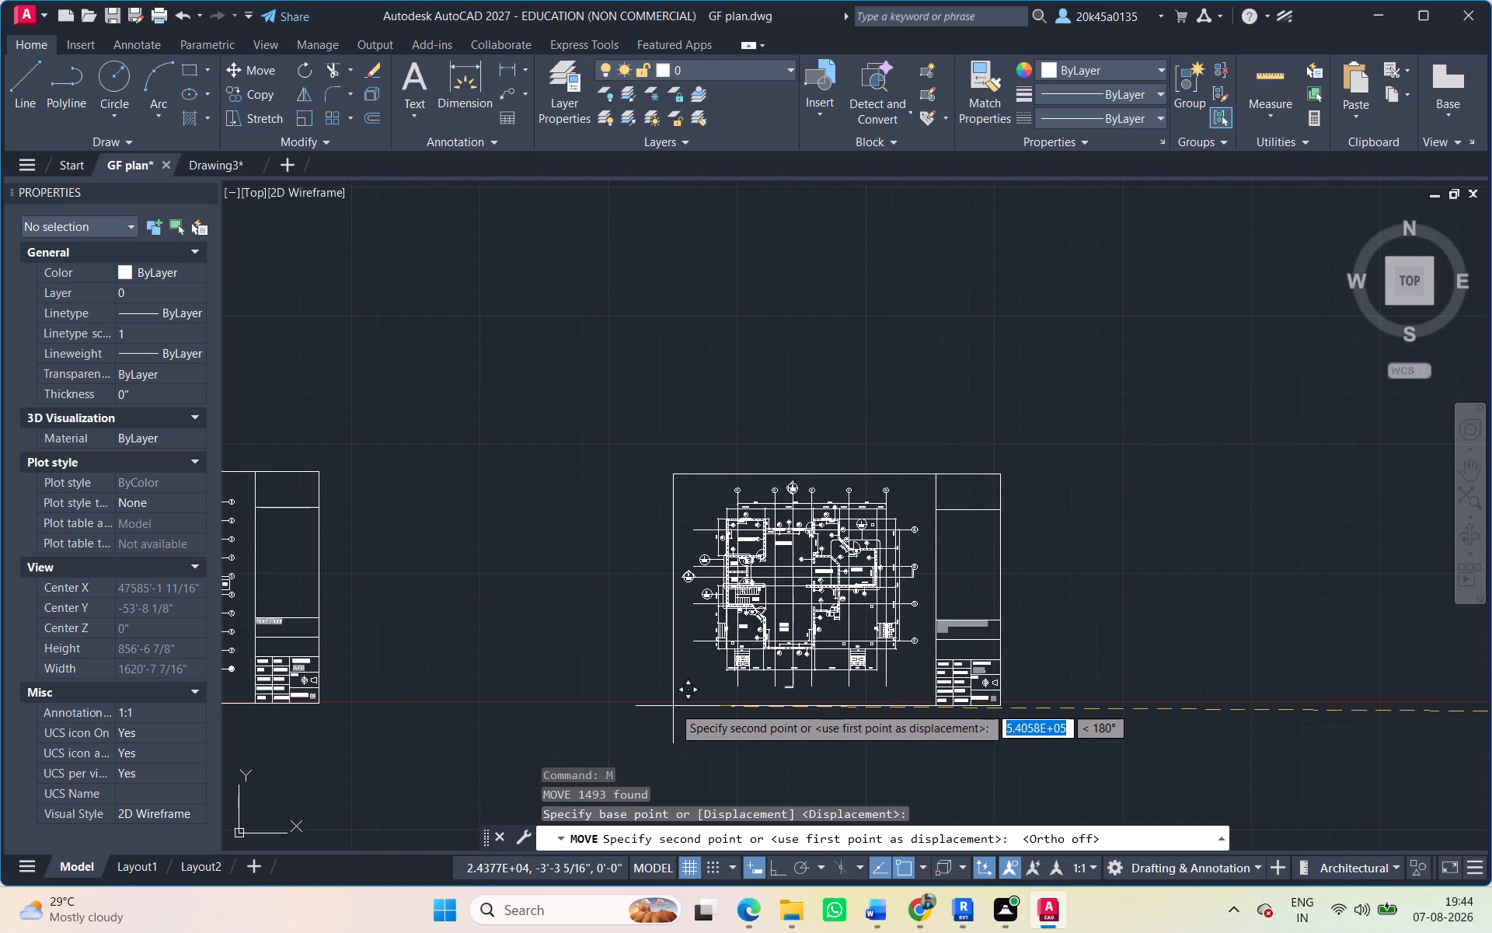
left_click(679, 702)
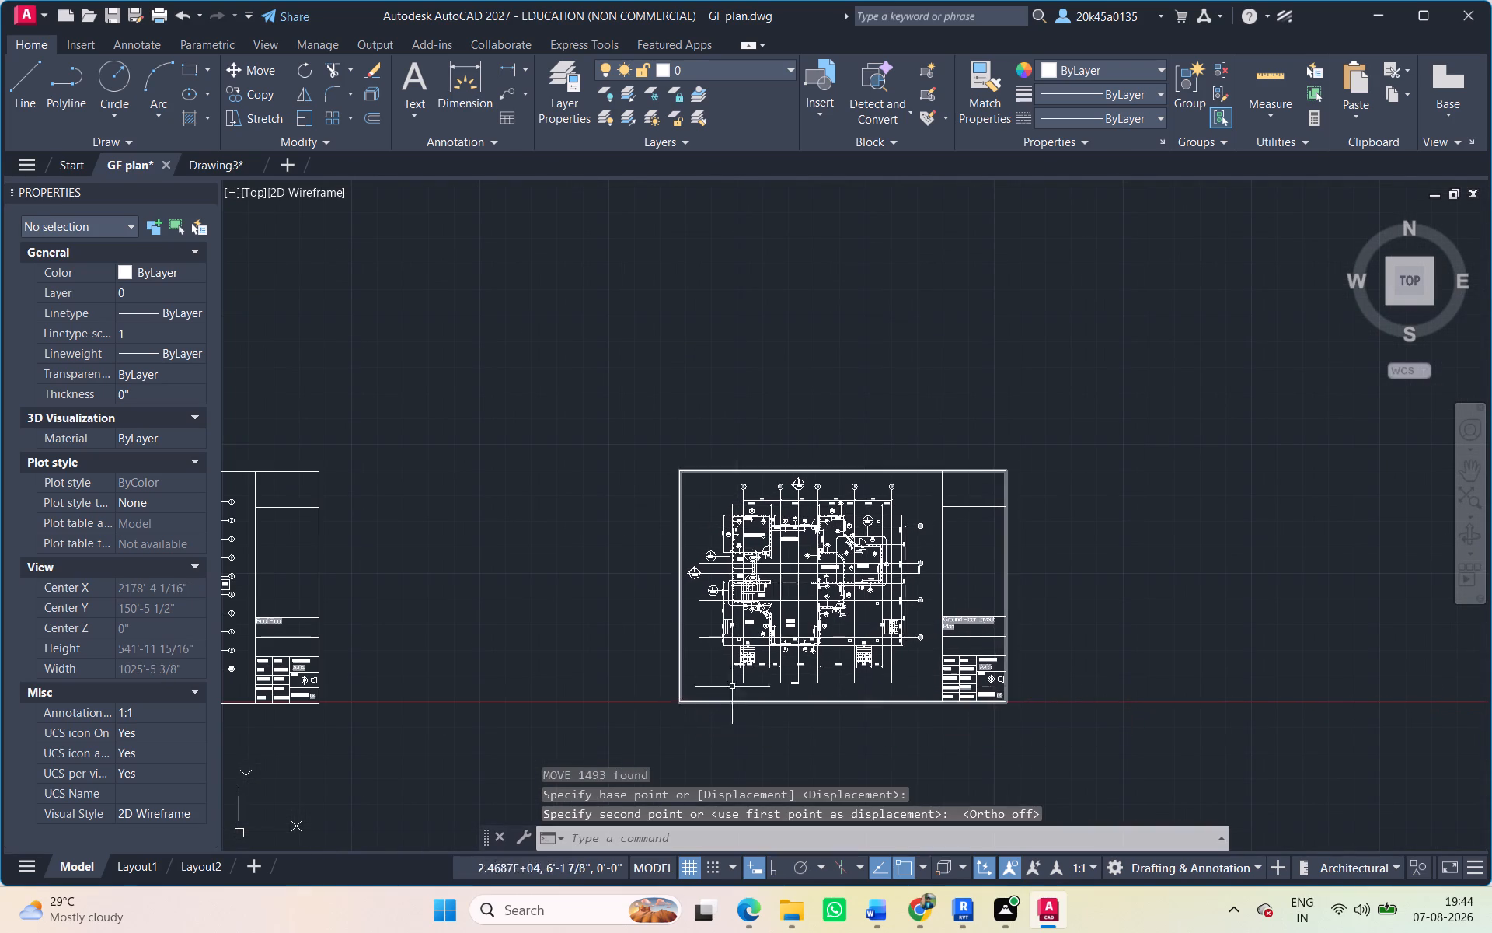
Move the sixth sheet, a floor plan with balconies, placing its lower-left frame corner on the horizontal axis beyond the fifth sheet.
scroll(823, 669, "down", 15)
middle_click_drag(823, 669, 565, 668)
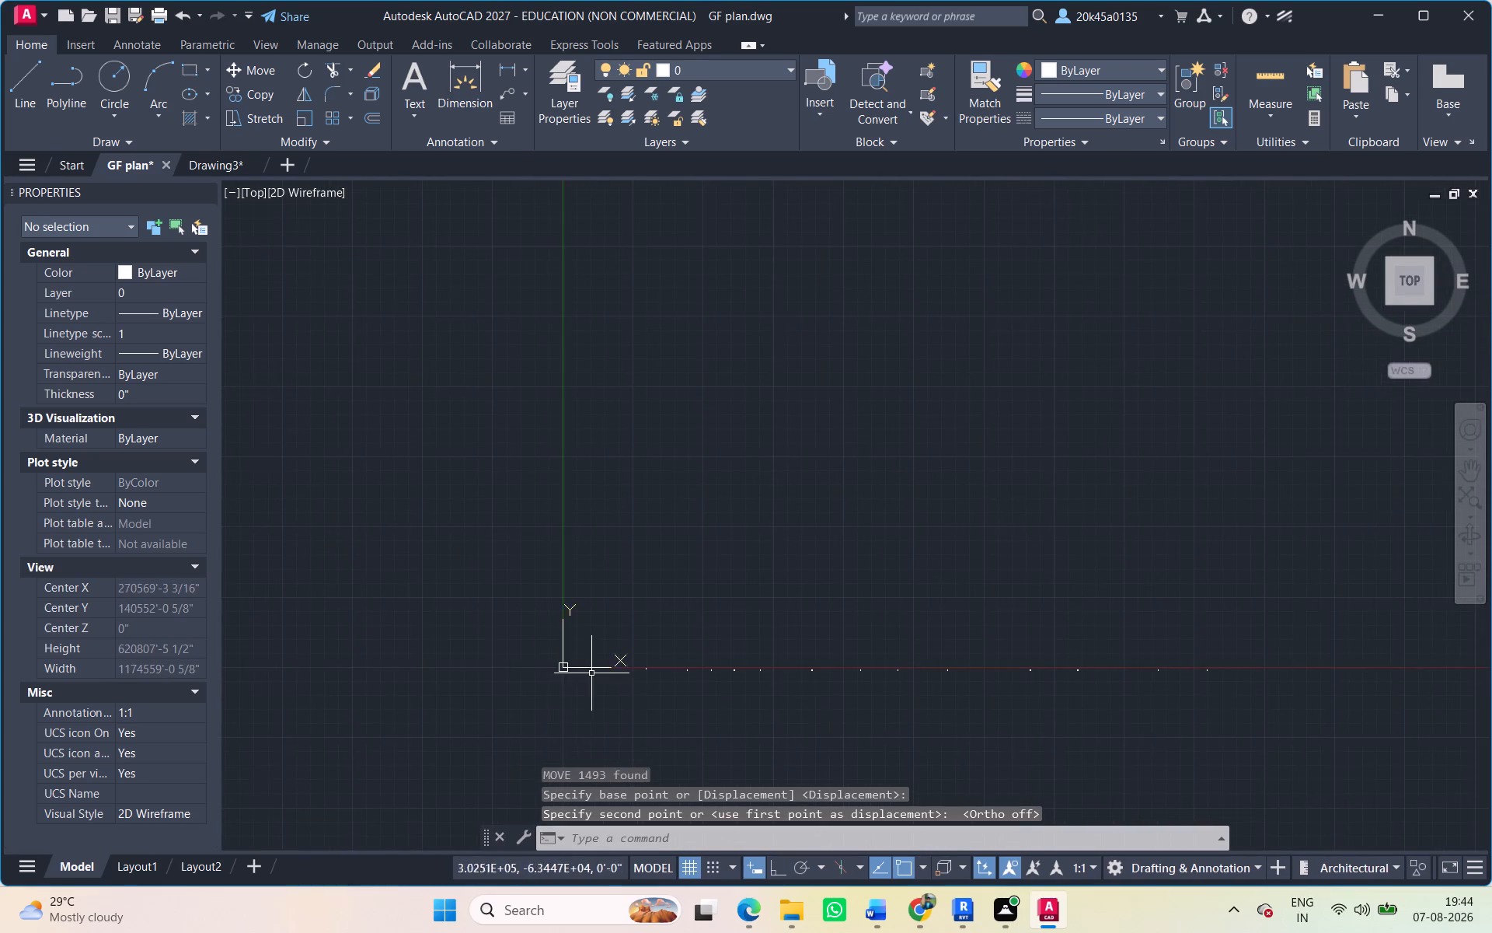
scroll(594, 675, "up", 4)
scroll(677, 647, "up", 3)
scroll(1138, 548, "down", 2)
middle_click_drag(1065, 566, 746, 607)
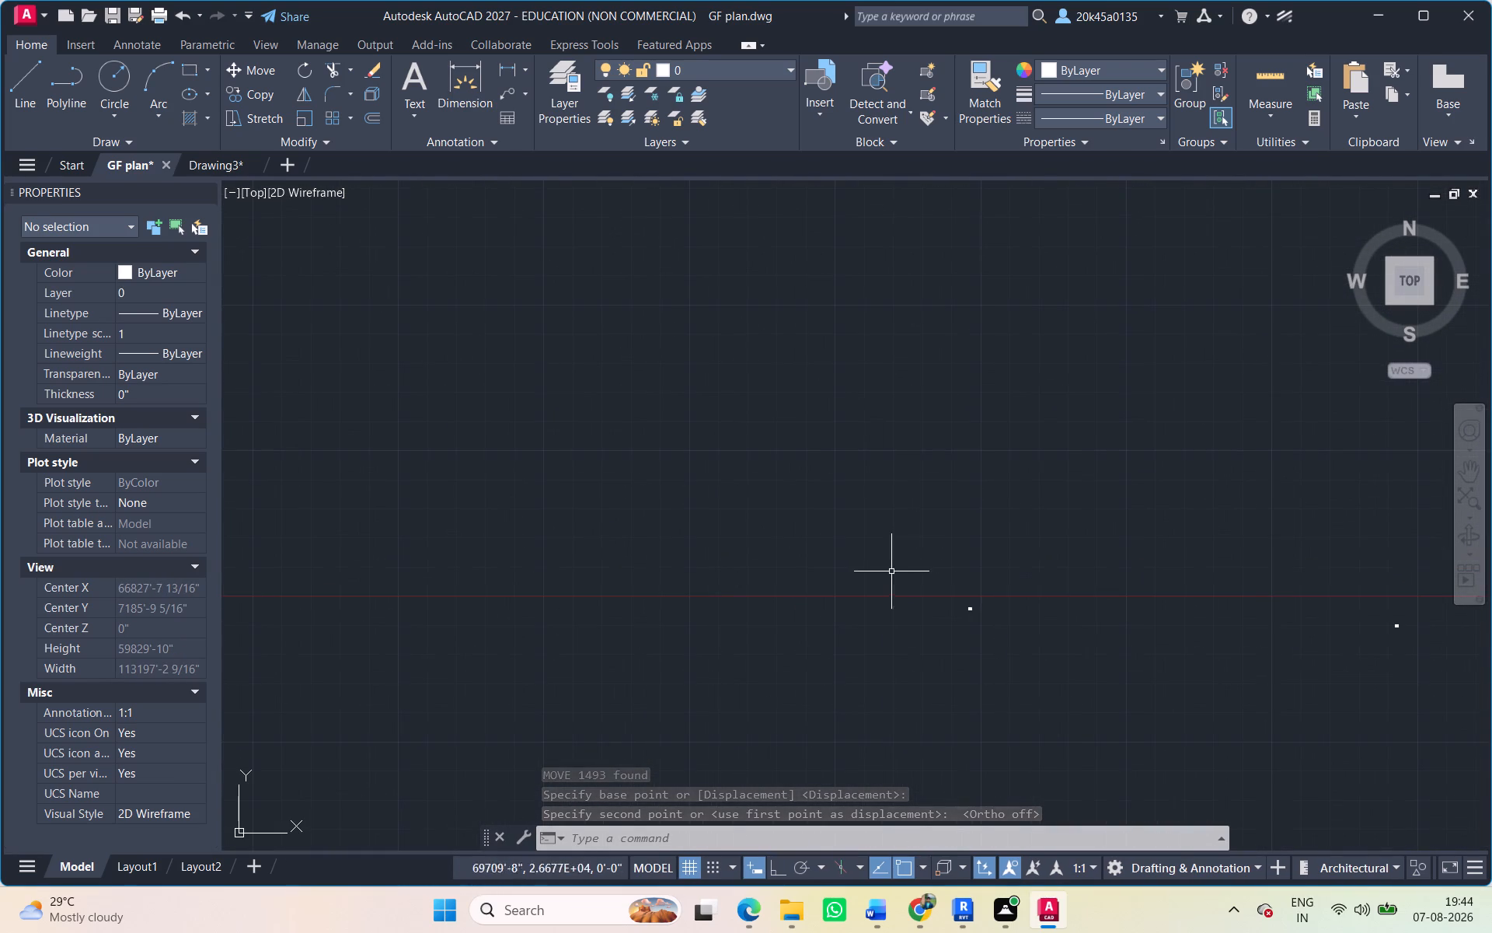
left_click_drag(922, 577, 930, 582)
left_click(1058, 659)
key("m")
key("space")
scroll(974, 611, "up", 2)
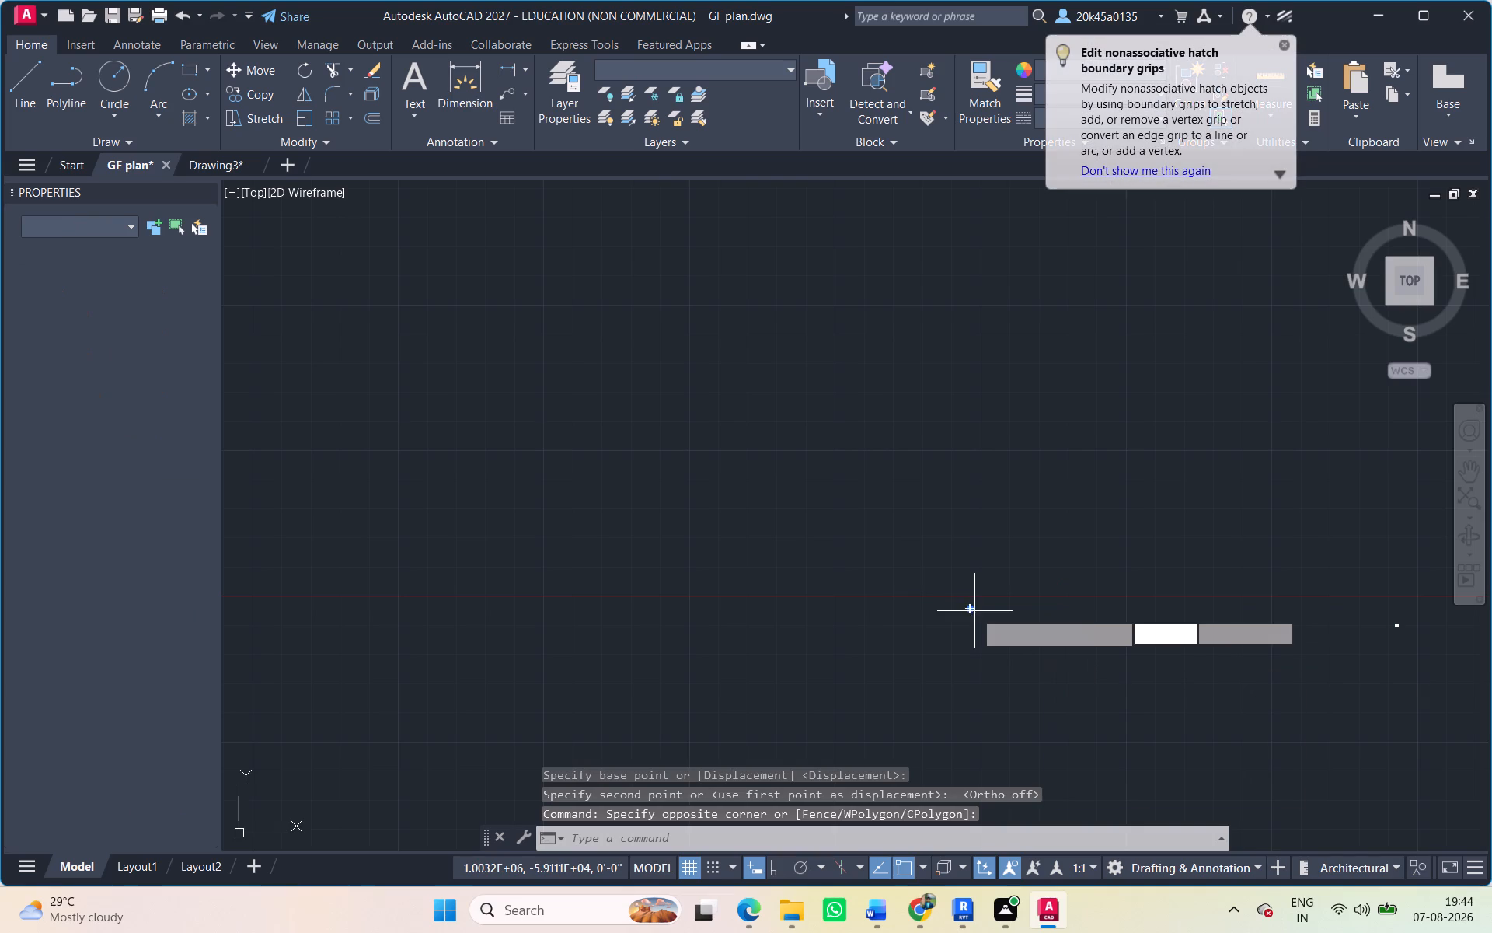
scroll(974, 611, "up", 15)
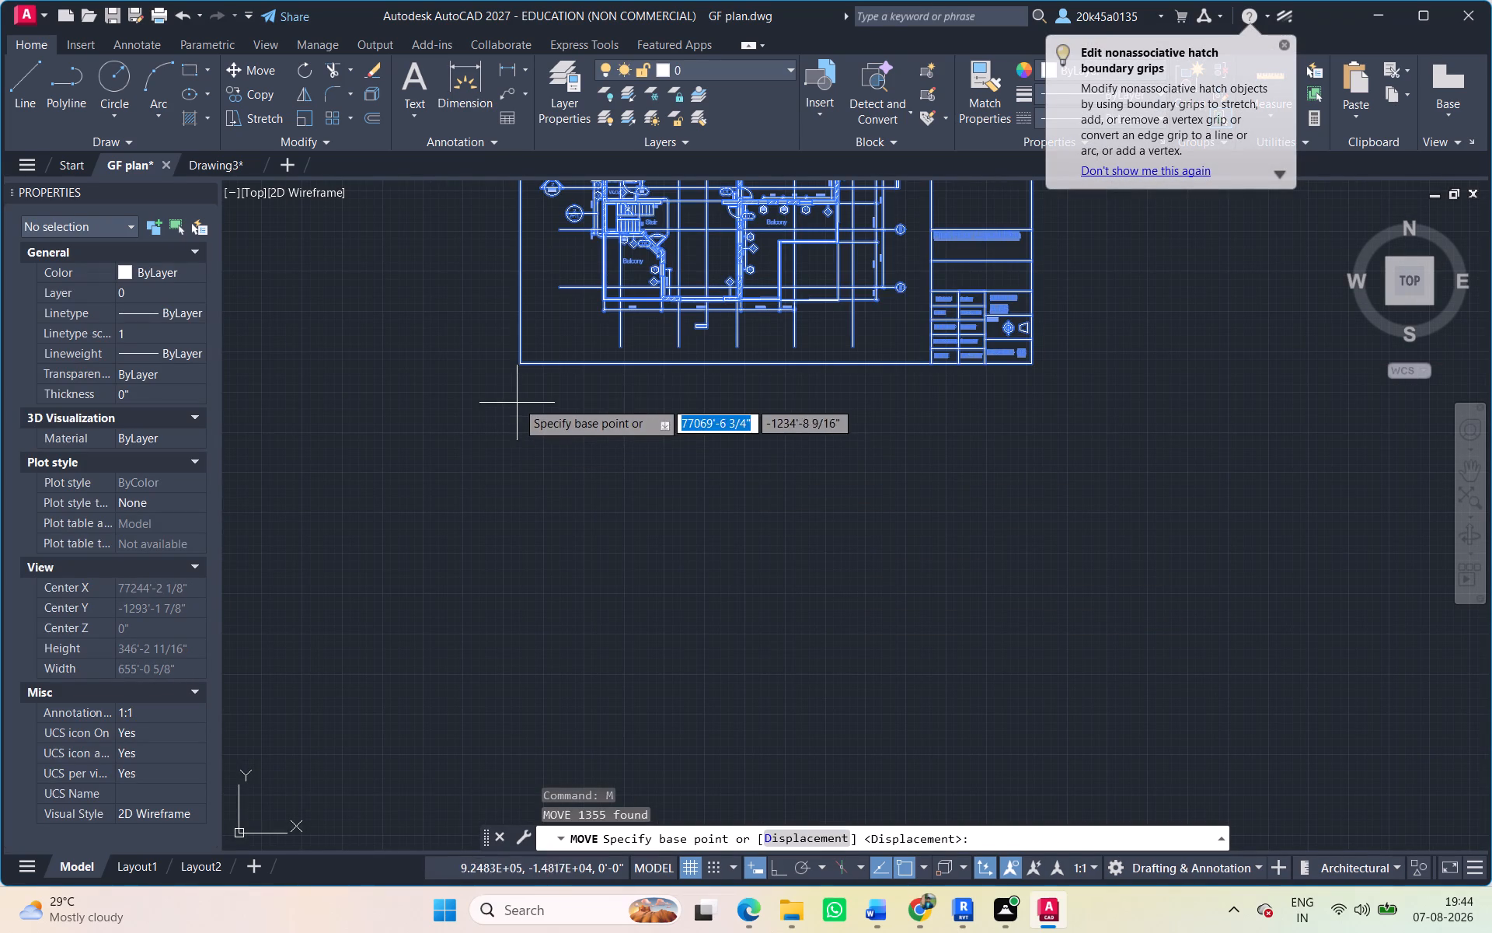
left_click(518, 365)
scroll(613, 547, "down", 15)
middle_click_drag(611, 563, 612, 563)
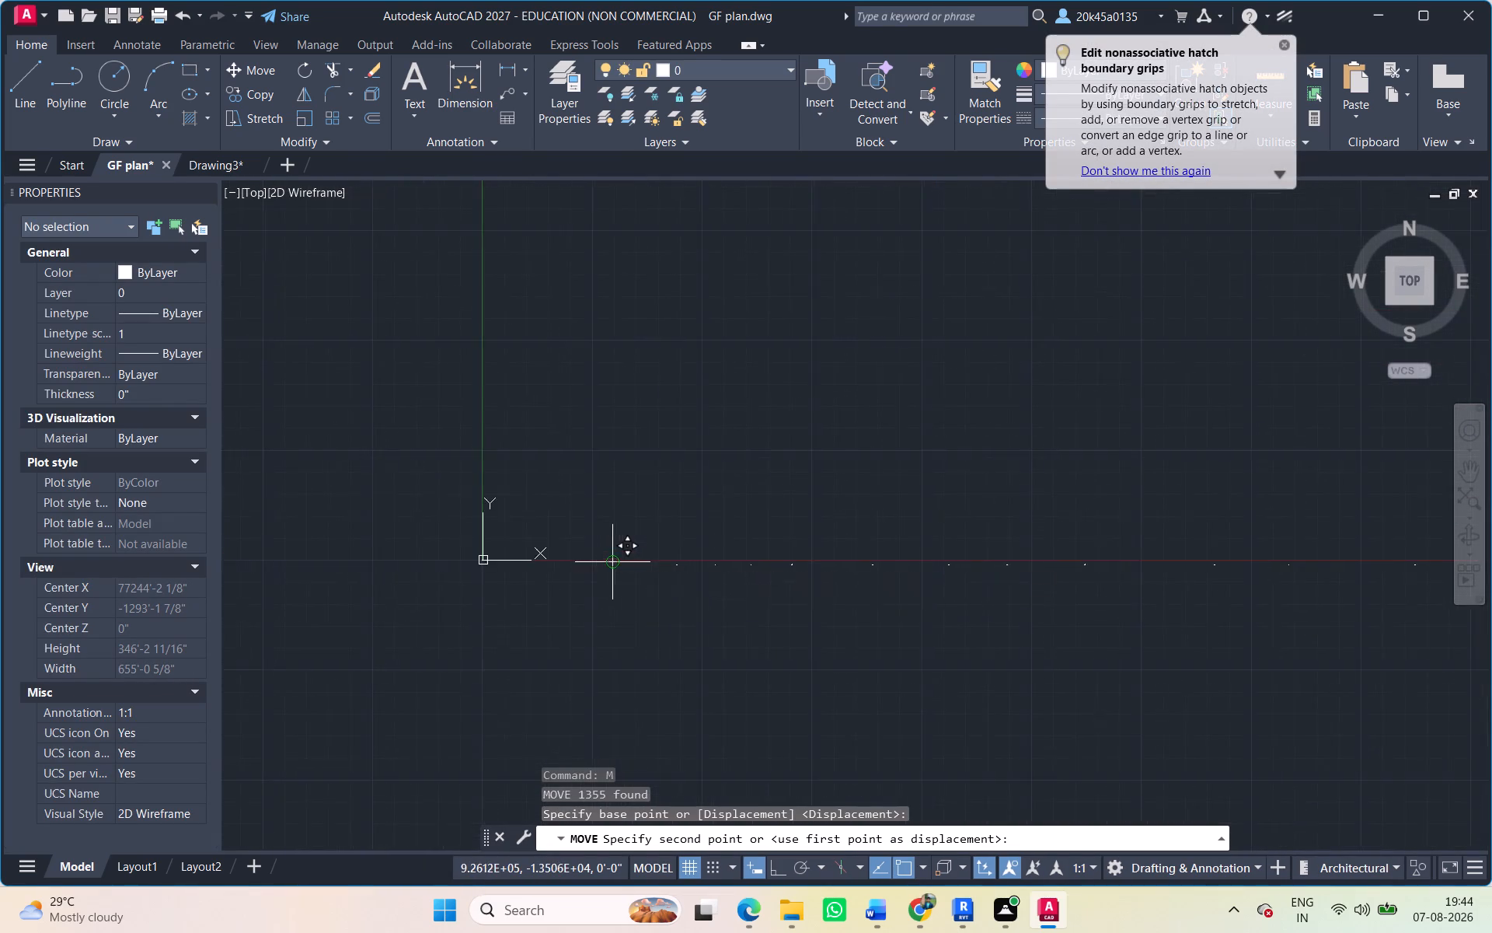
middle_click_drag(612, 563, 920, 590)
scroll(856, 584, "up", 4)
scroll(512, 591, "up", 3)
middle_click_drag(371, 642, 856, 575)
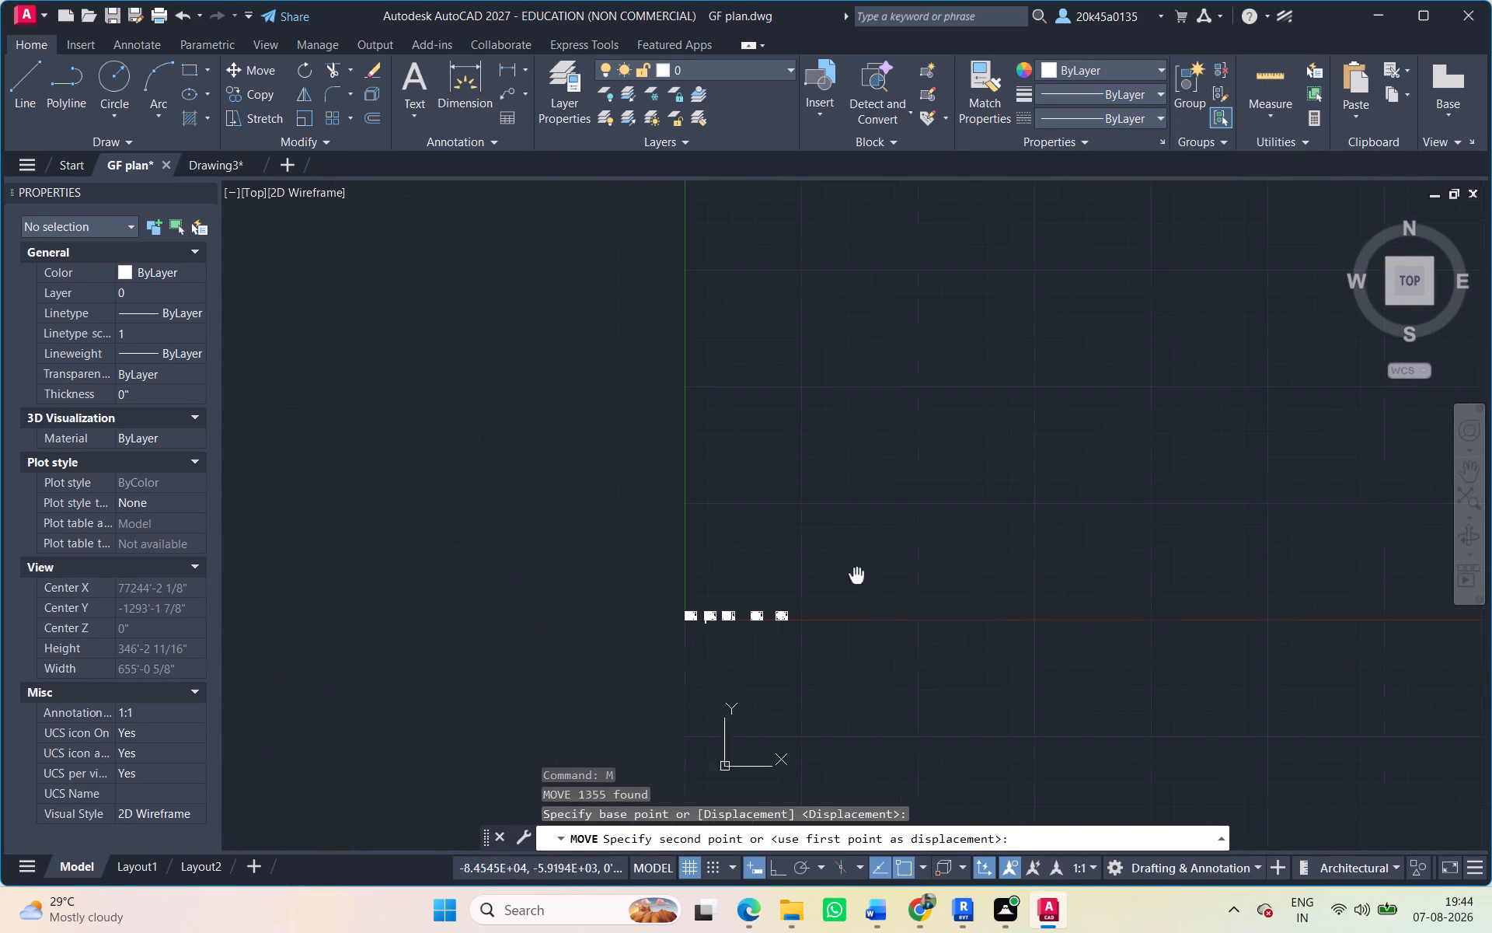
scroll(821, 616, "up", 3)
scroll(657, 630, "up", 3)
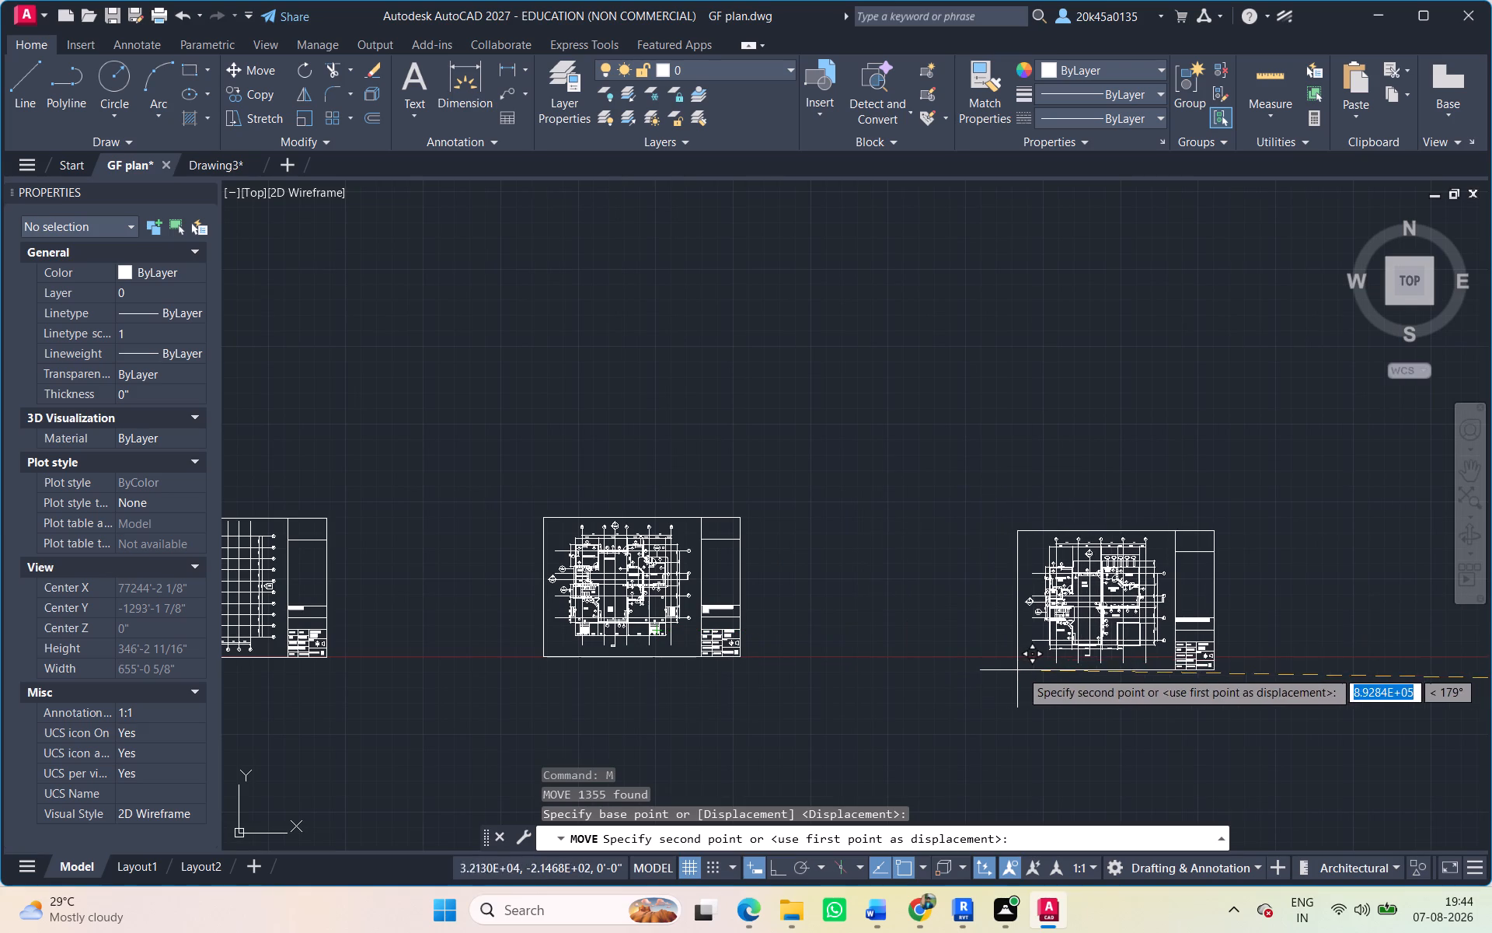
left_click(1068, 655)
Move the seventh sheet, layout plan A-07, placing its lower-left frame corner near the horizontal axis beyond the sixth sheet.
scroll(1070, 655, "down", 4)
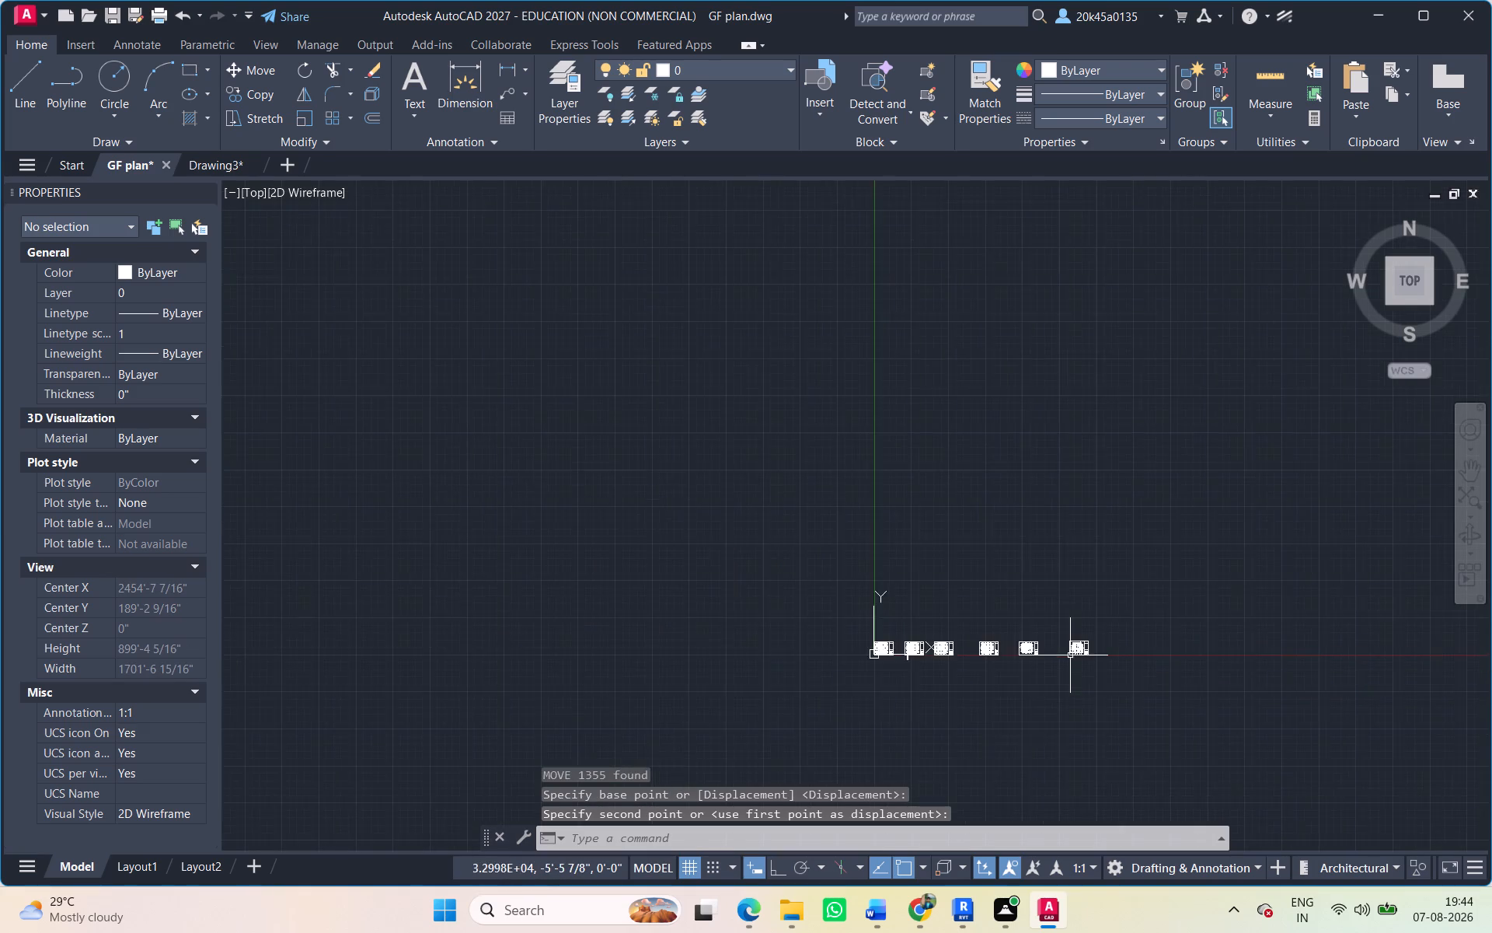
scroll(1070, 655, "down", 3)
middle_click_drag(1070, 655, 445, 637)
scroll(1078, 627, "down", 3)
middle_click_drag(1037, 627, 75, 598)
scroll(698, 613, "up", 3)
left_click_drag(701, 606, 711, 614)
left_click(775, 676)
key("m")
key("space")
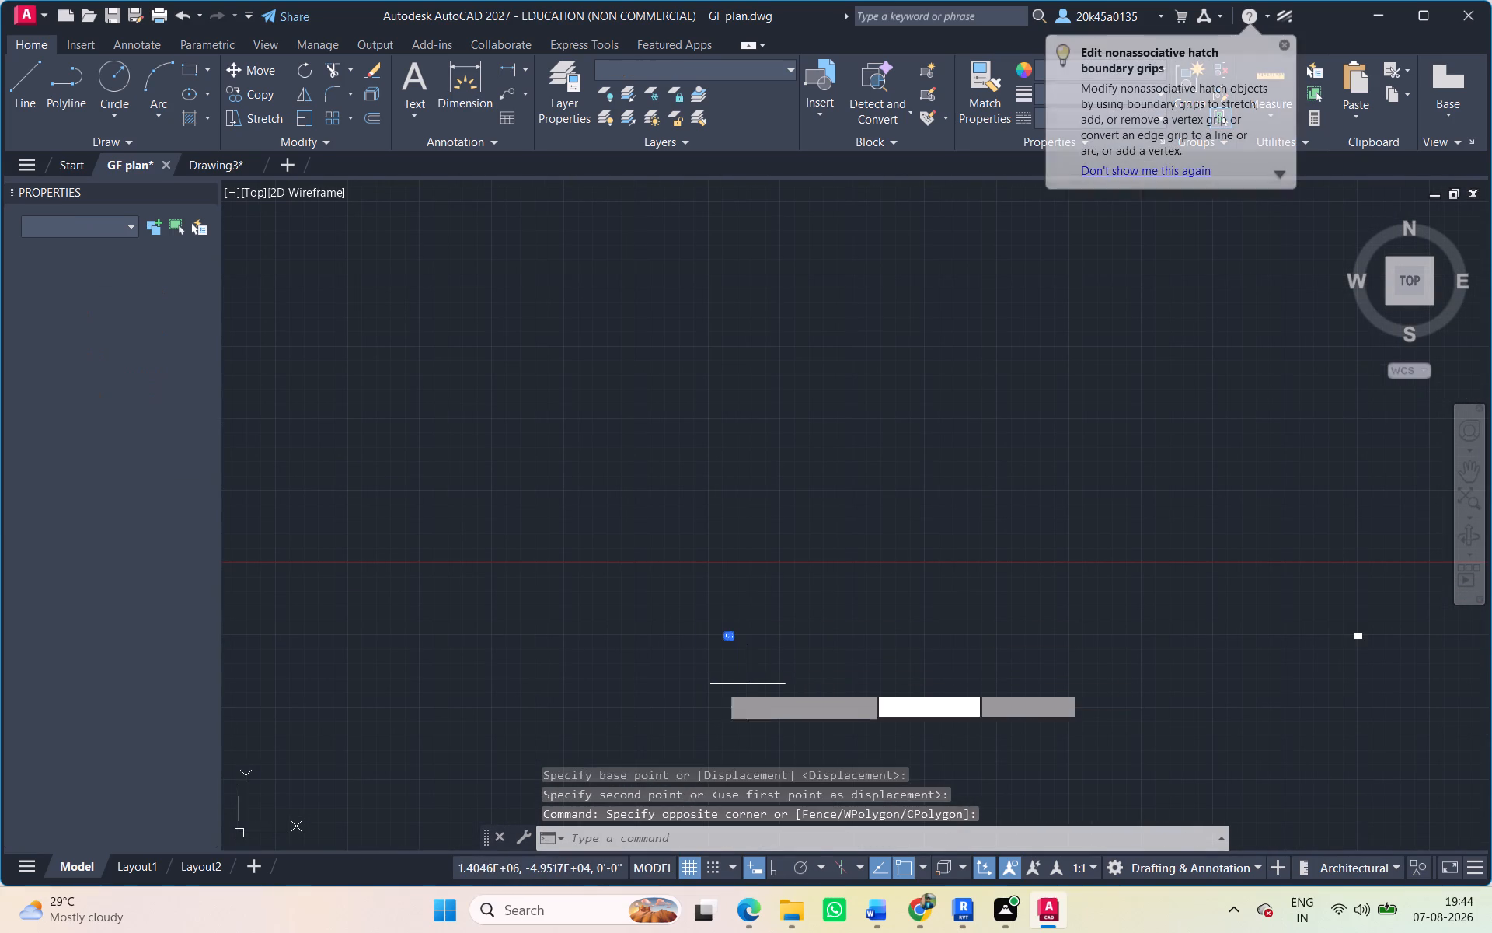
scroll(668, 665, "up", 4)
scroll(796, 595, "up", 3)
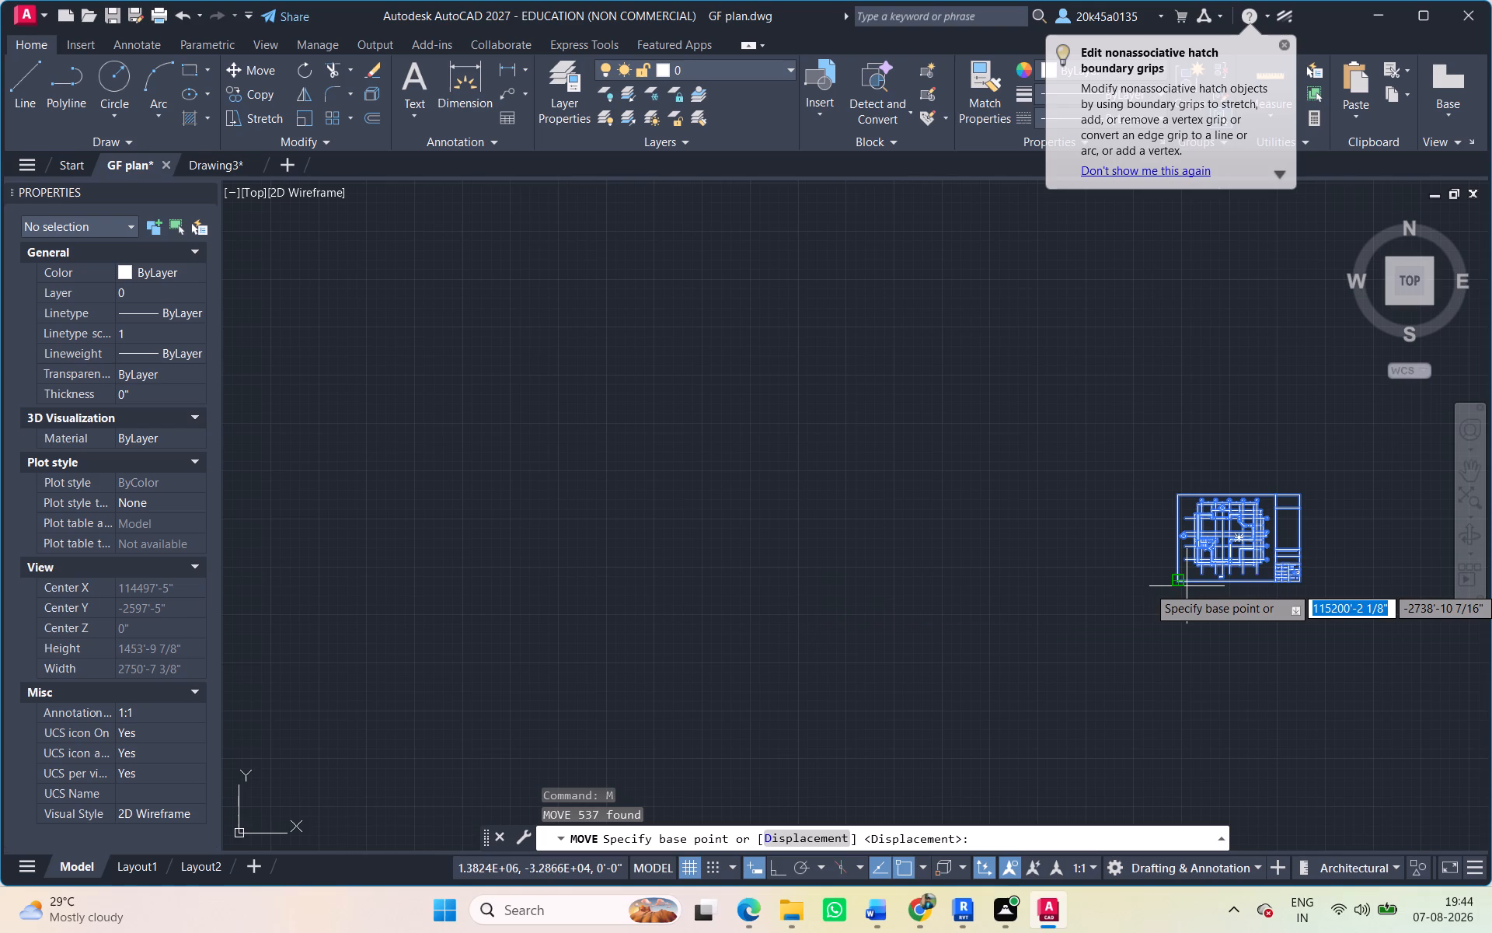
left_click(1180, 581)
scroll(804, 581, "down", 7)
middle_click_drag(795, 579, 819, 585)
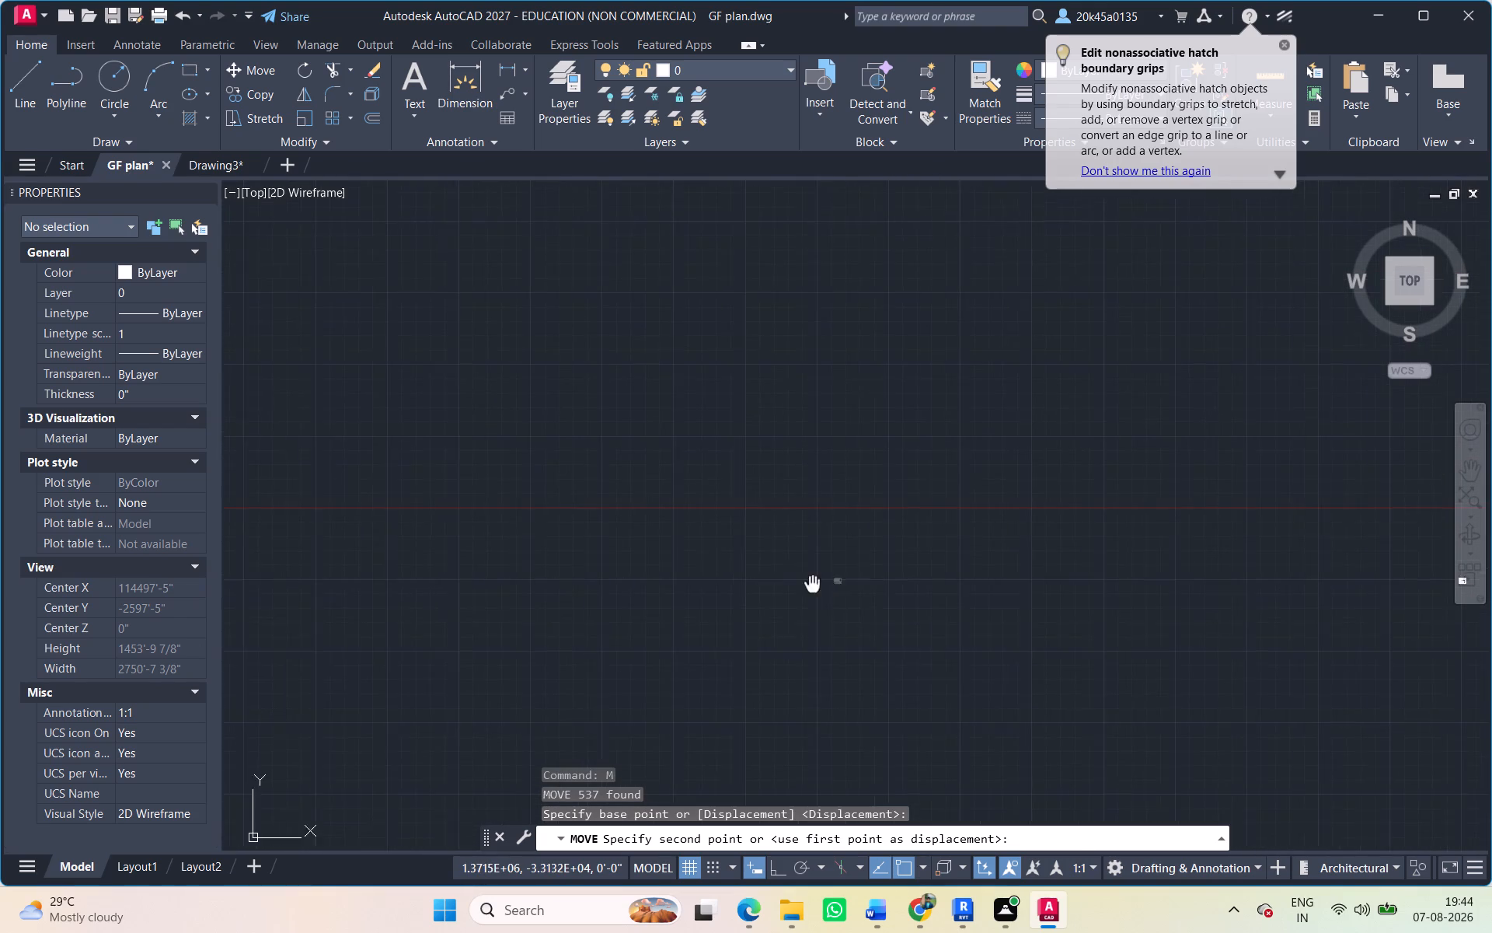
middle_click_drag(819, 585, 1001, 601)
scroll(407, 574, "down", 4)
middle_click_drag(436, 577, 912, 586)
scroll(530, 581, "up", 3)
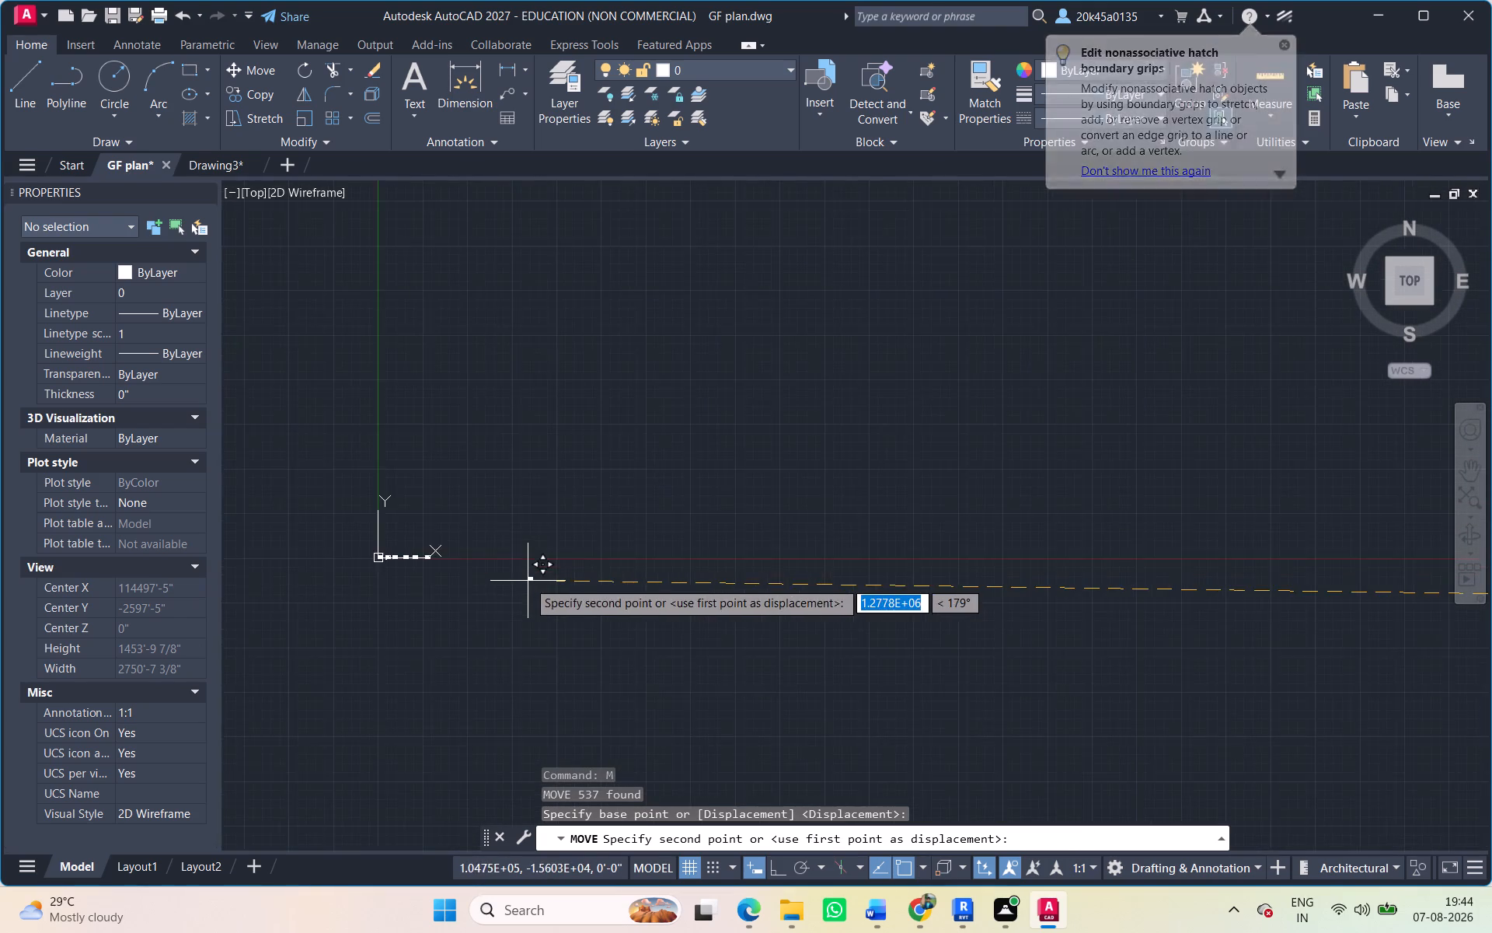
scroll(528, 581, "up", 1)
middle_click_drag(528, 581, 932, 591)
scroll(779, 561, "up", 5)
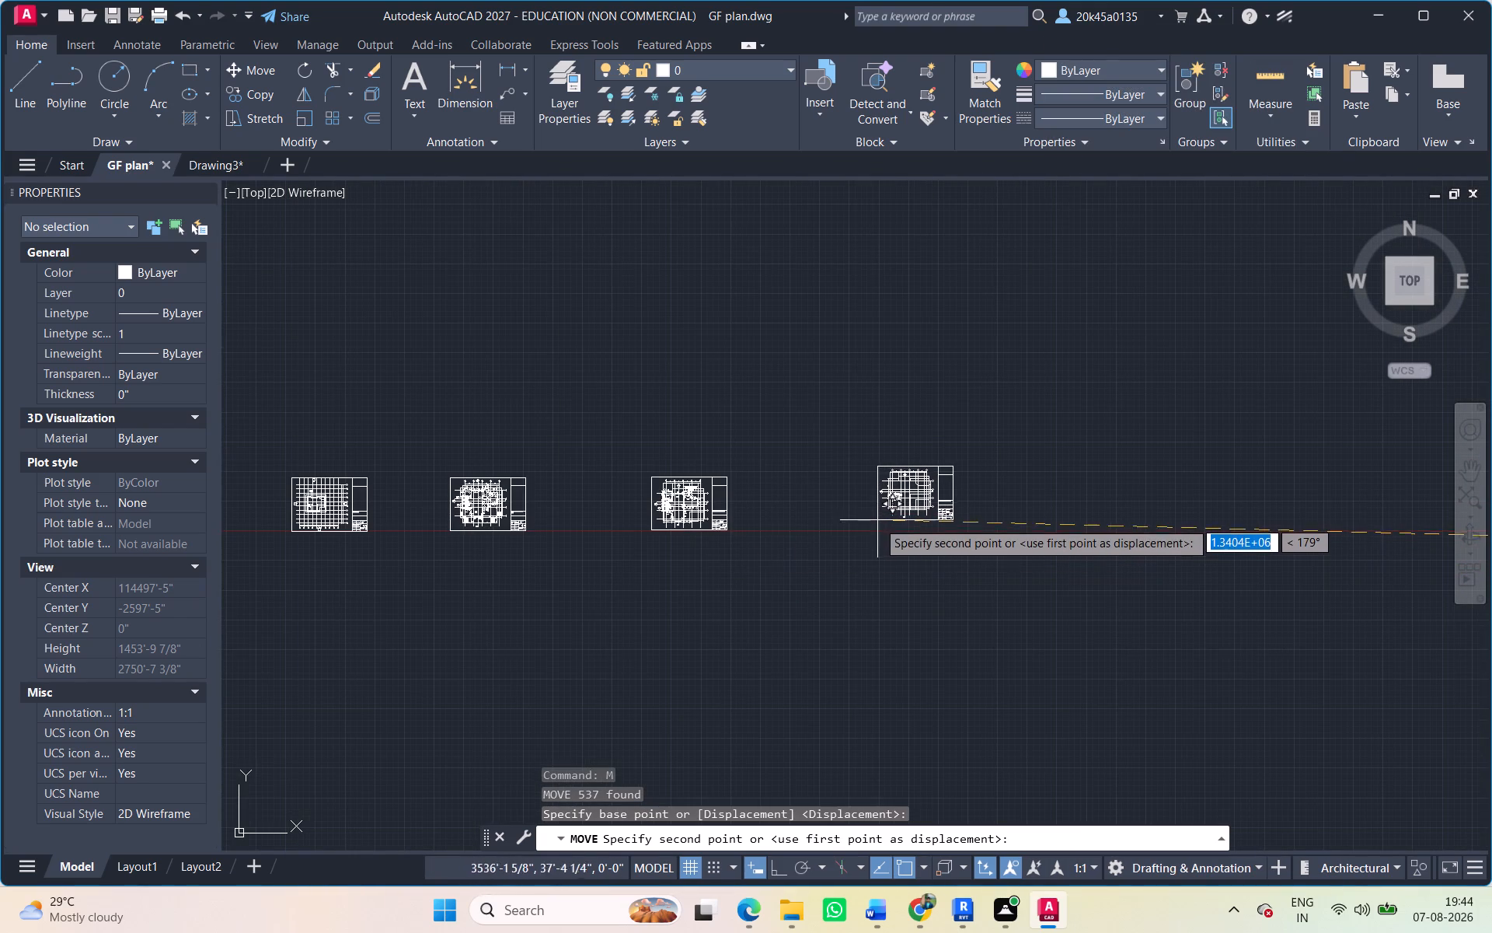
left_click(790, 532)
Move the eighth sheet, Building Elevations - North & South (A-08), placing its lower-left frame corner near the horizontal axis beyond sheet A-07.
scroll(727, 565, "down", 2)
scroll(686, 557, "up", 6)
scroll(691, 543, "down", 2)
scroll(691, 543, "up", 4)
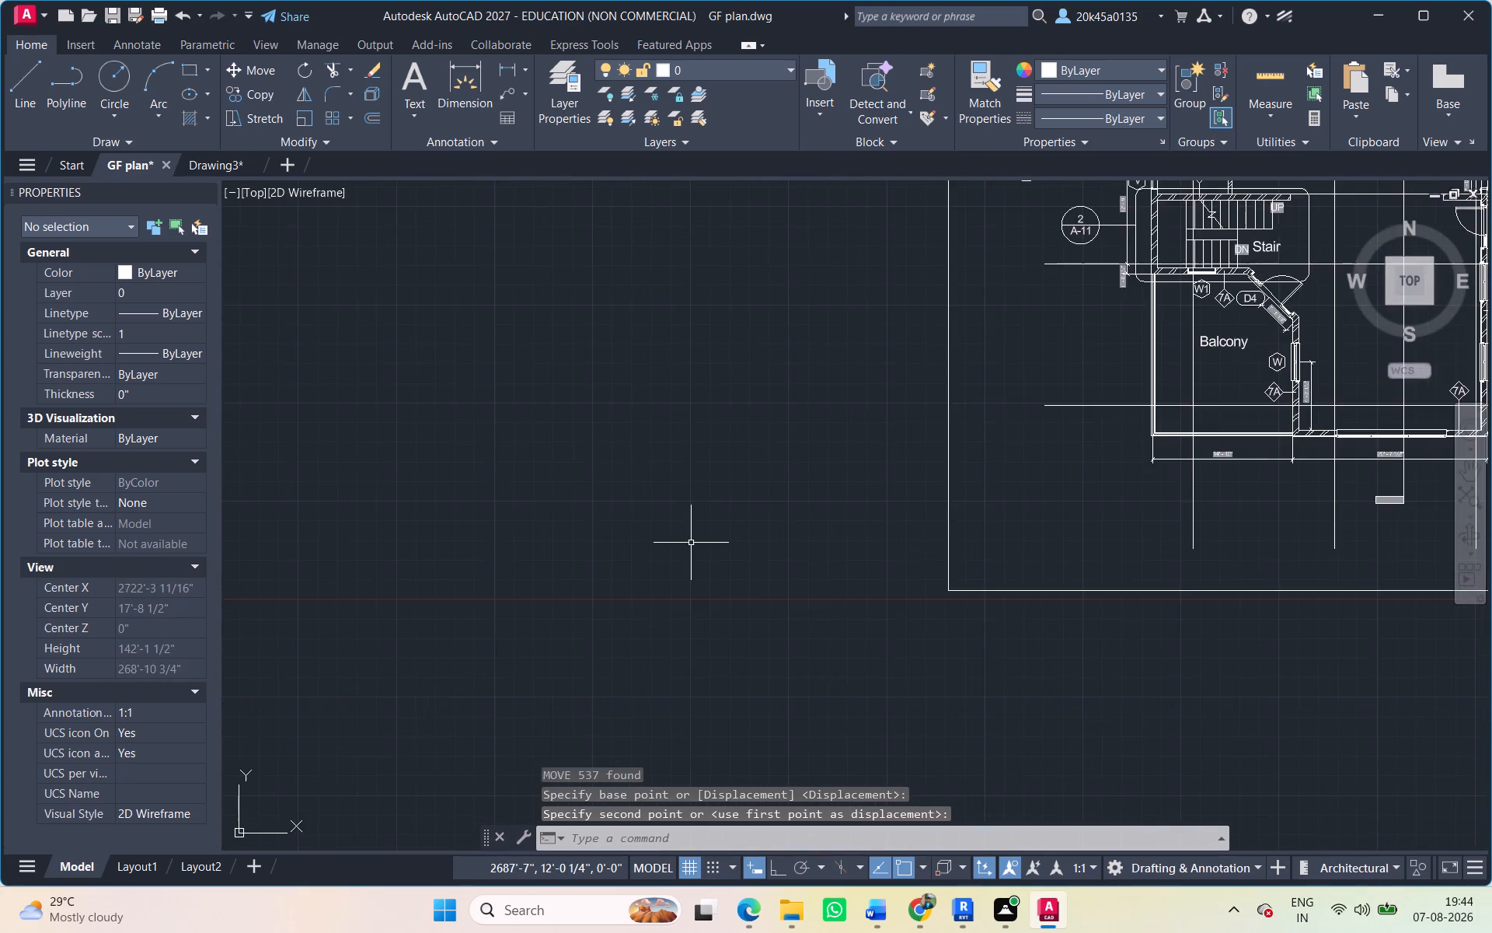
scroll(691, 543, "down", 3)
middle_click_drag(696, 545, 698, 564)
scroll(683, 561, "down", 6)
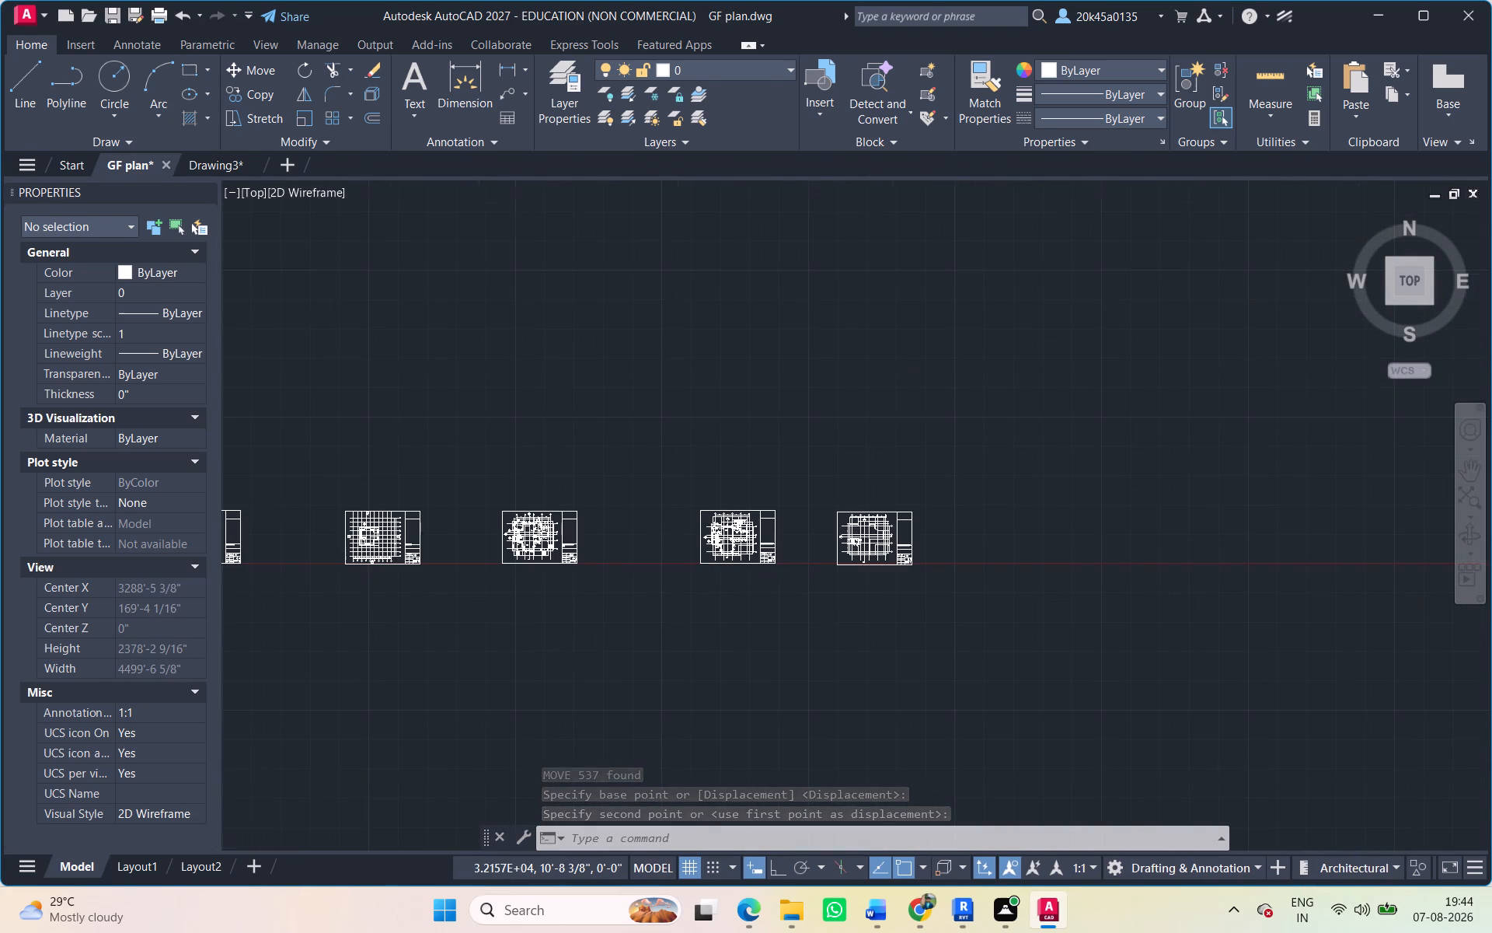
scroll(683, 561, "down", 1)
scroll(1006, 595, "down", 2)
middle_click_drag(362, 595, 195, 595)
middle_click_drag(1055, 564, 312, 589)
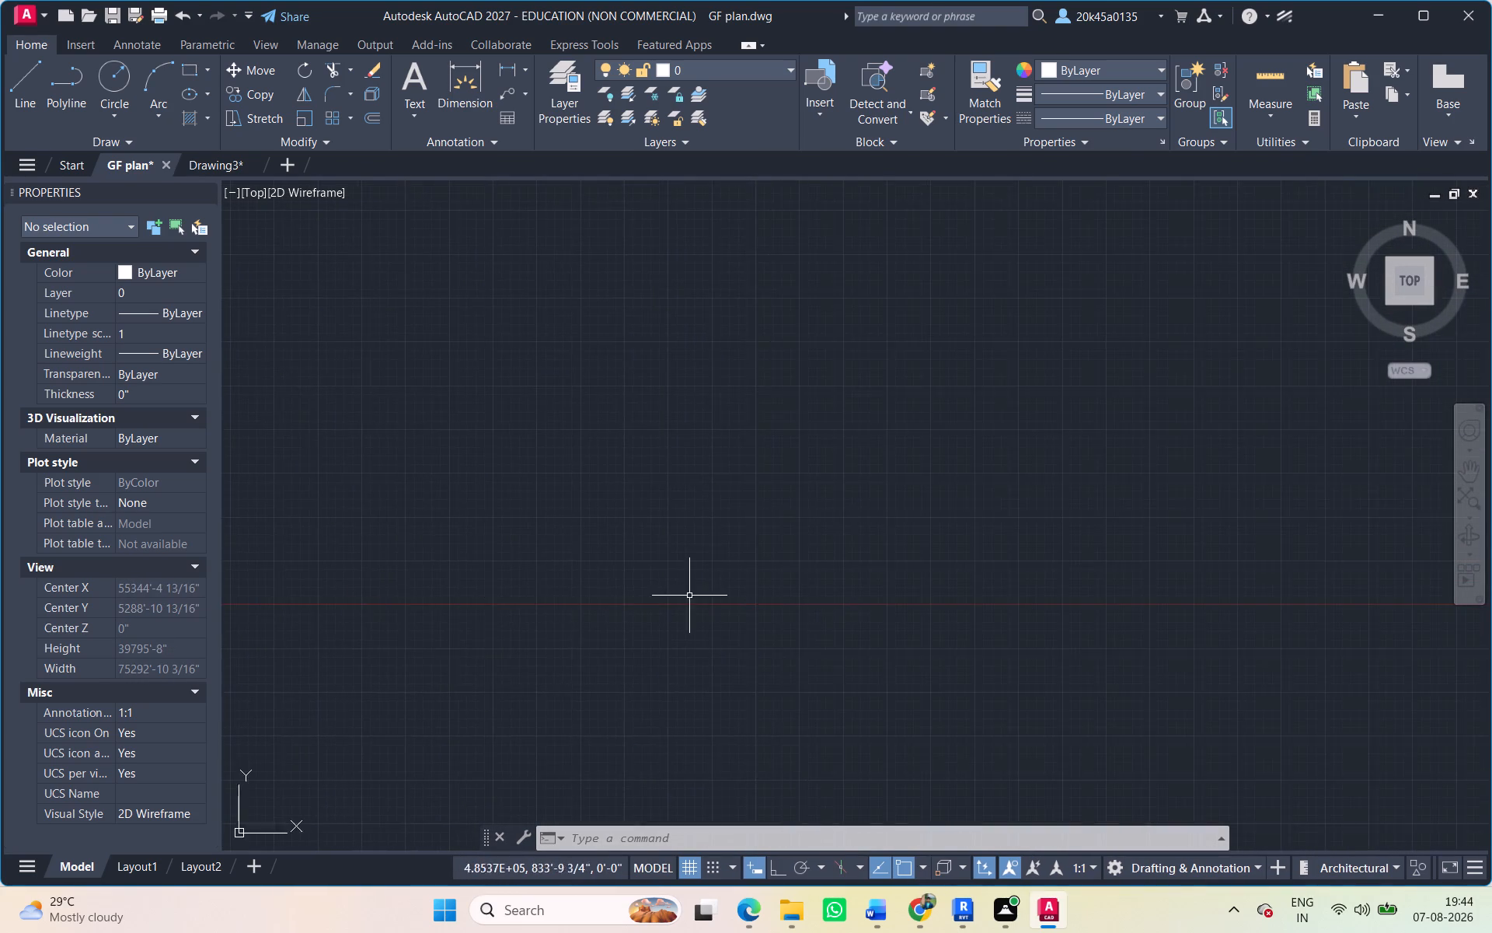
scroll(856, 624, "down", 3)
middle_click_drag(717, 625, 334, 606)
scroll(787, 606, "up", 4)
left_click_drag(912, 613, 919, 620)
left_click(1009, 694)
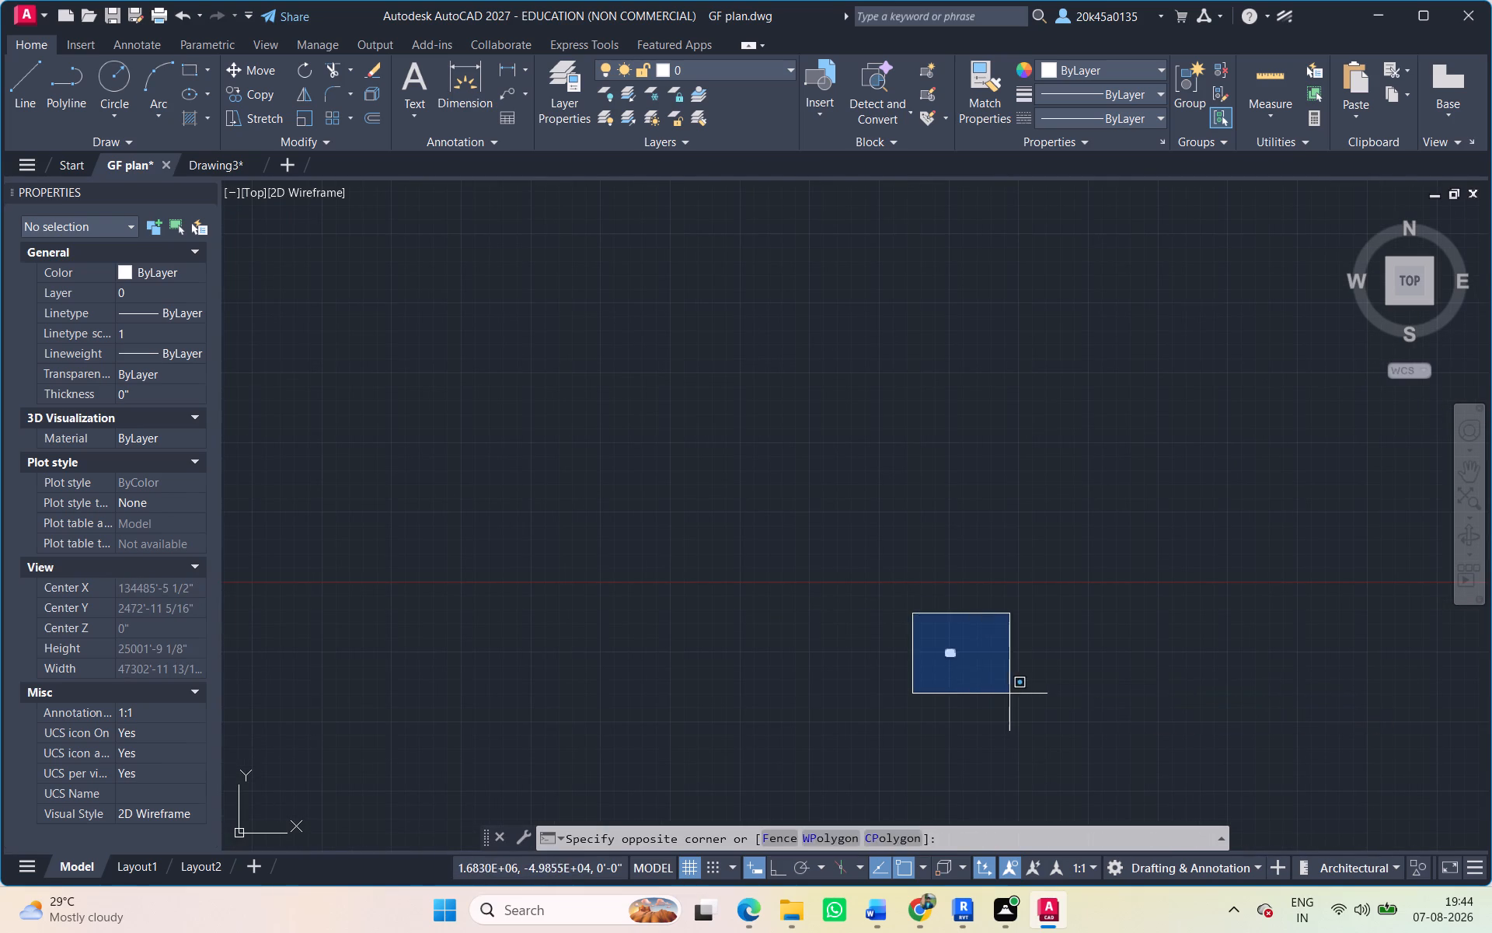
key("m")
key("space")
scroll(958, 641, "up", 7)
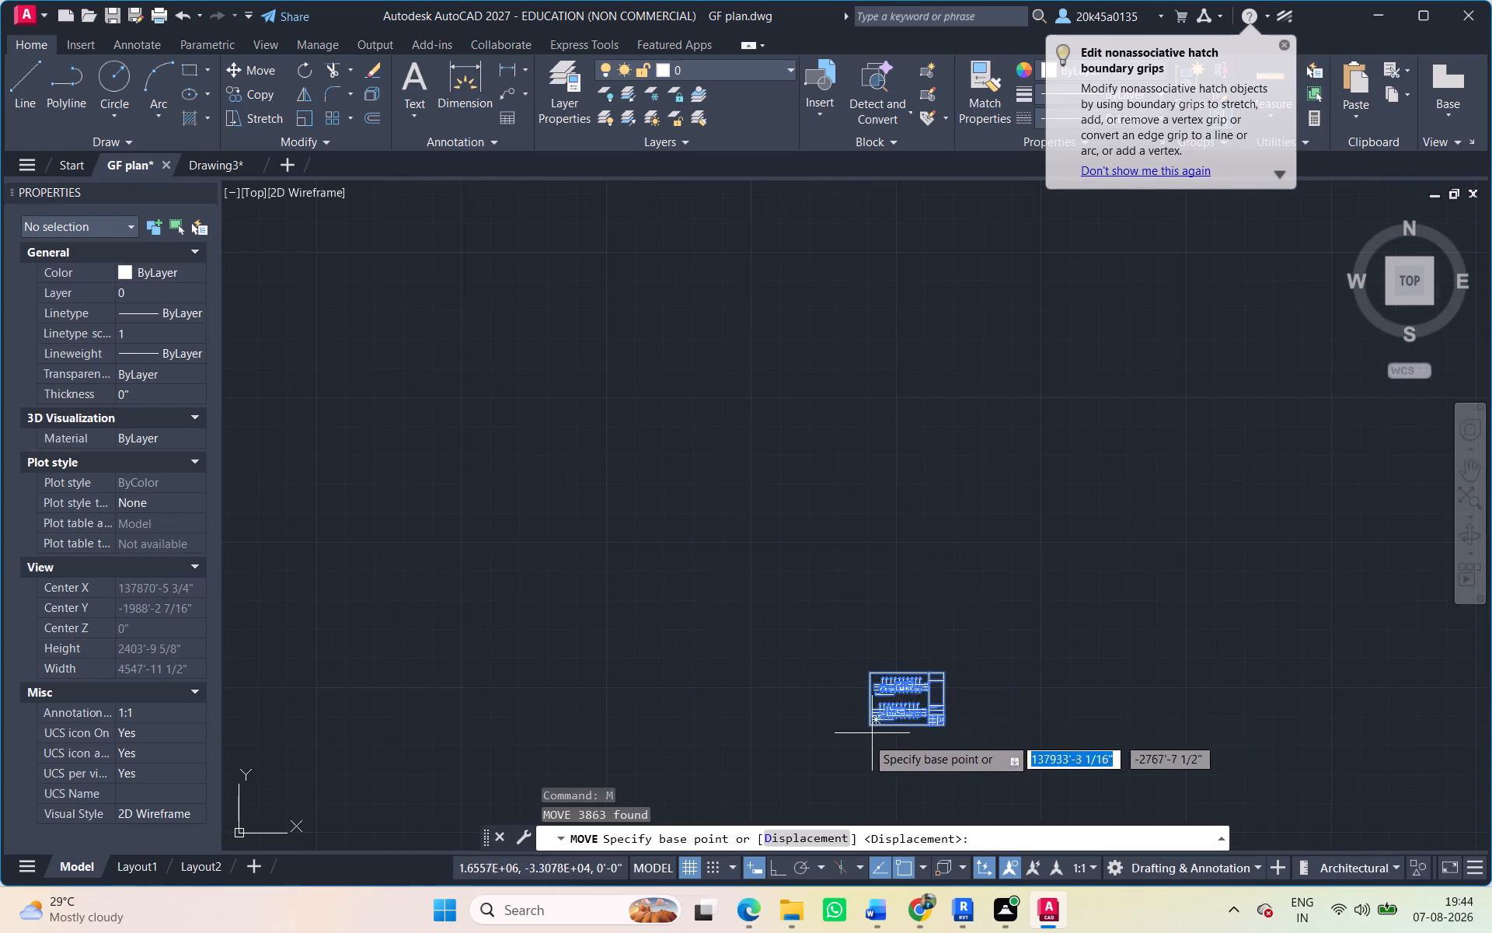
scroll(864, 739, "up", 4)
left_click(906, 648)
scroll(772, 659, "down", 10)
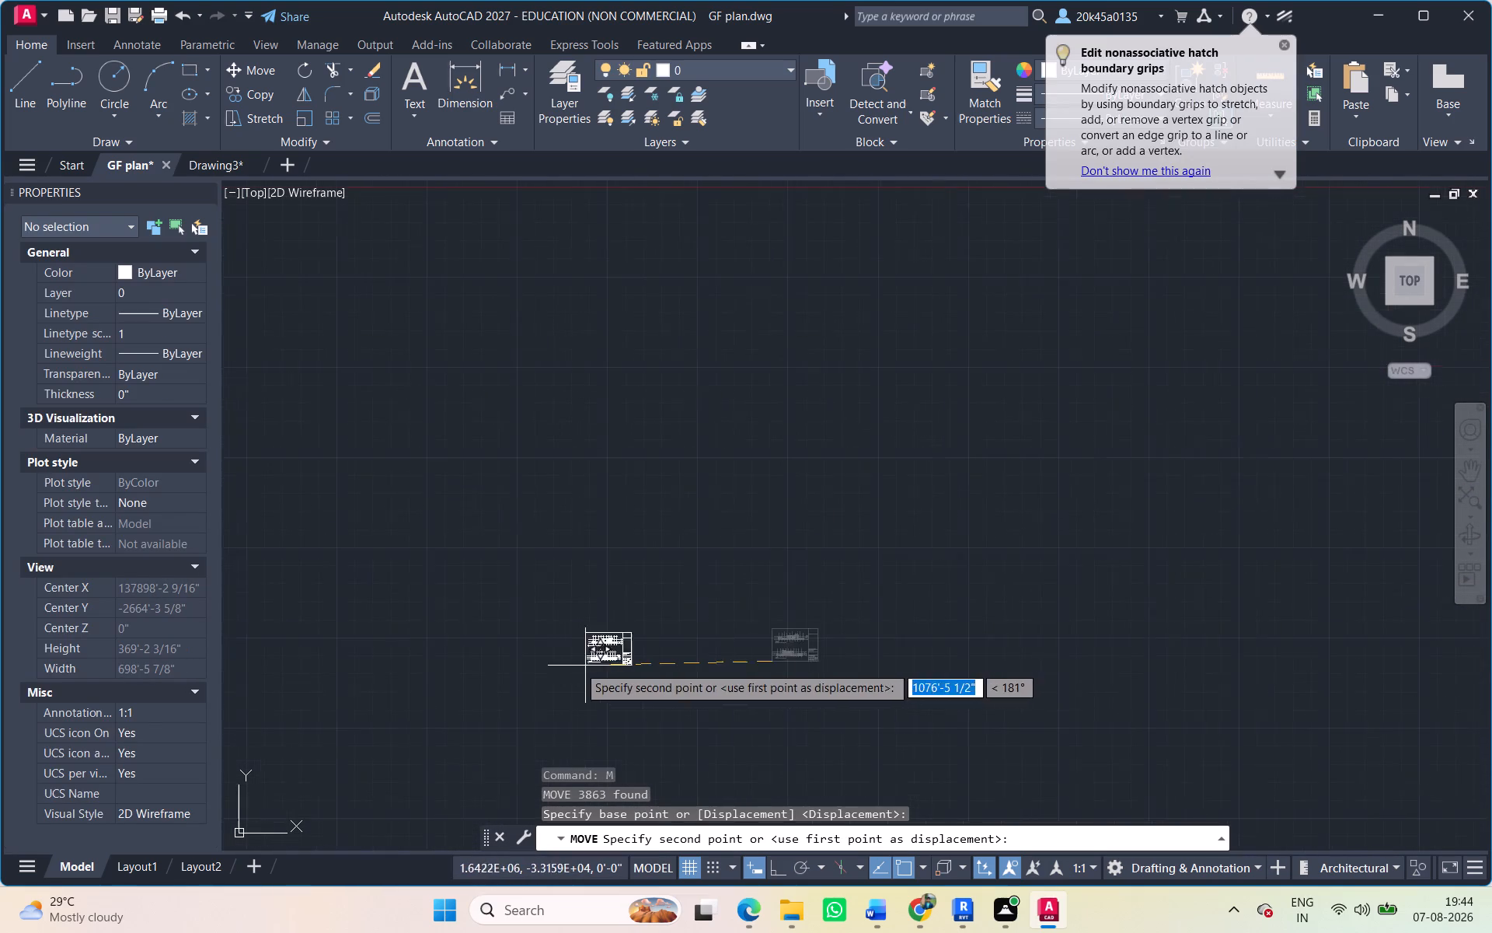
scroll(535, 662, "down", 7)
middle_click_drag(493, 656, 992, 638)
scroll(678, 627, "up", 3)
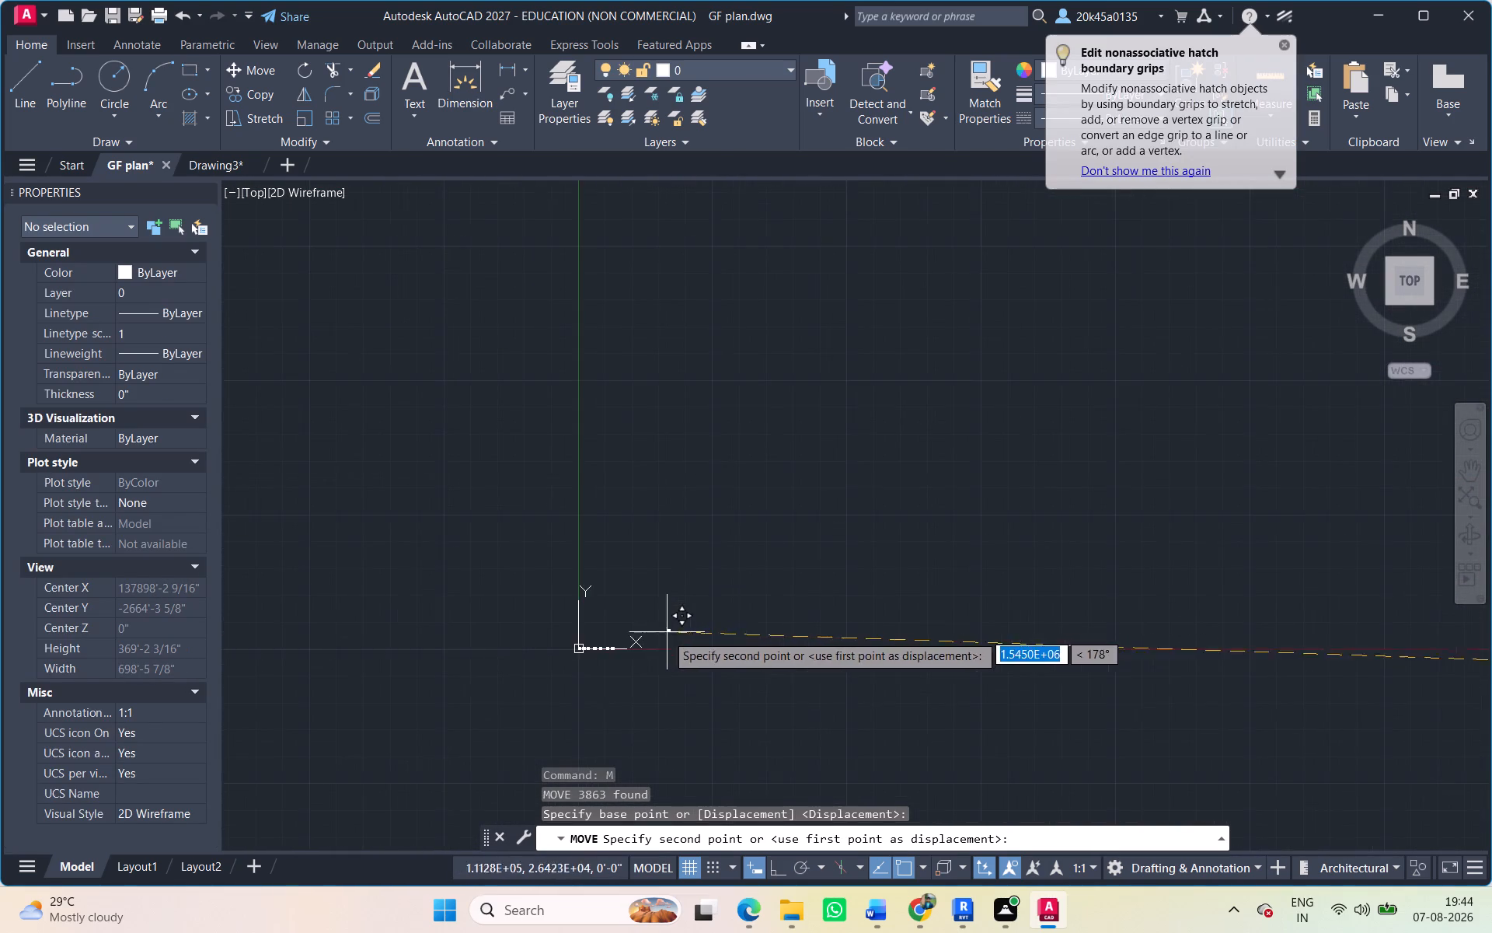
scroll(575, 666, "up", 5)
scroll(1034, 515, "up", 4)
scroll(685, 491, "up", 3)
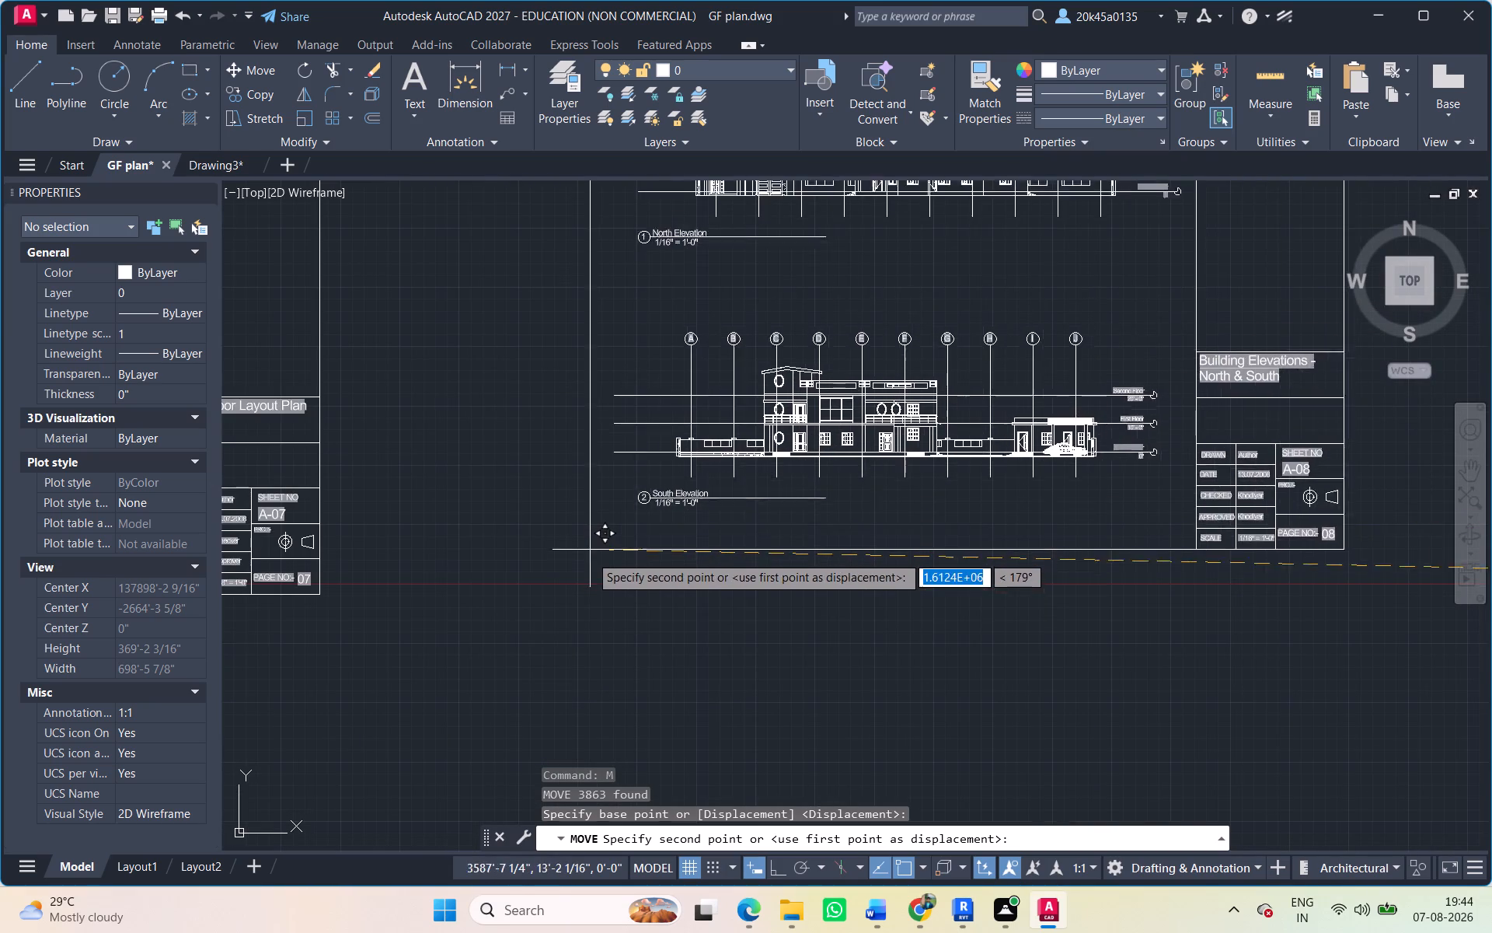
left_click(605, 586)
Move the ninth sheet, Building Elevations - East & West, placing its lower-left frame corner near the horizontal axis just beyond sheet A-08.
scroll(665, 594, "down", 14)
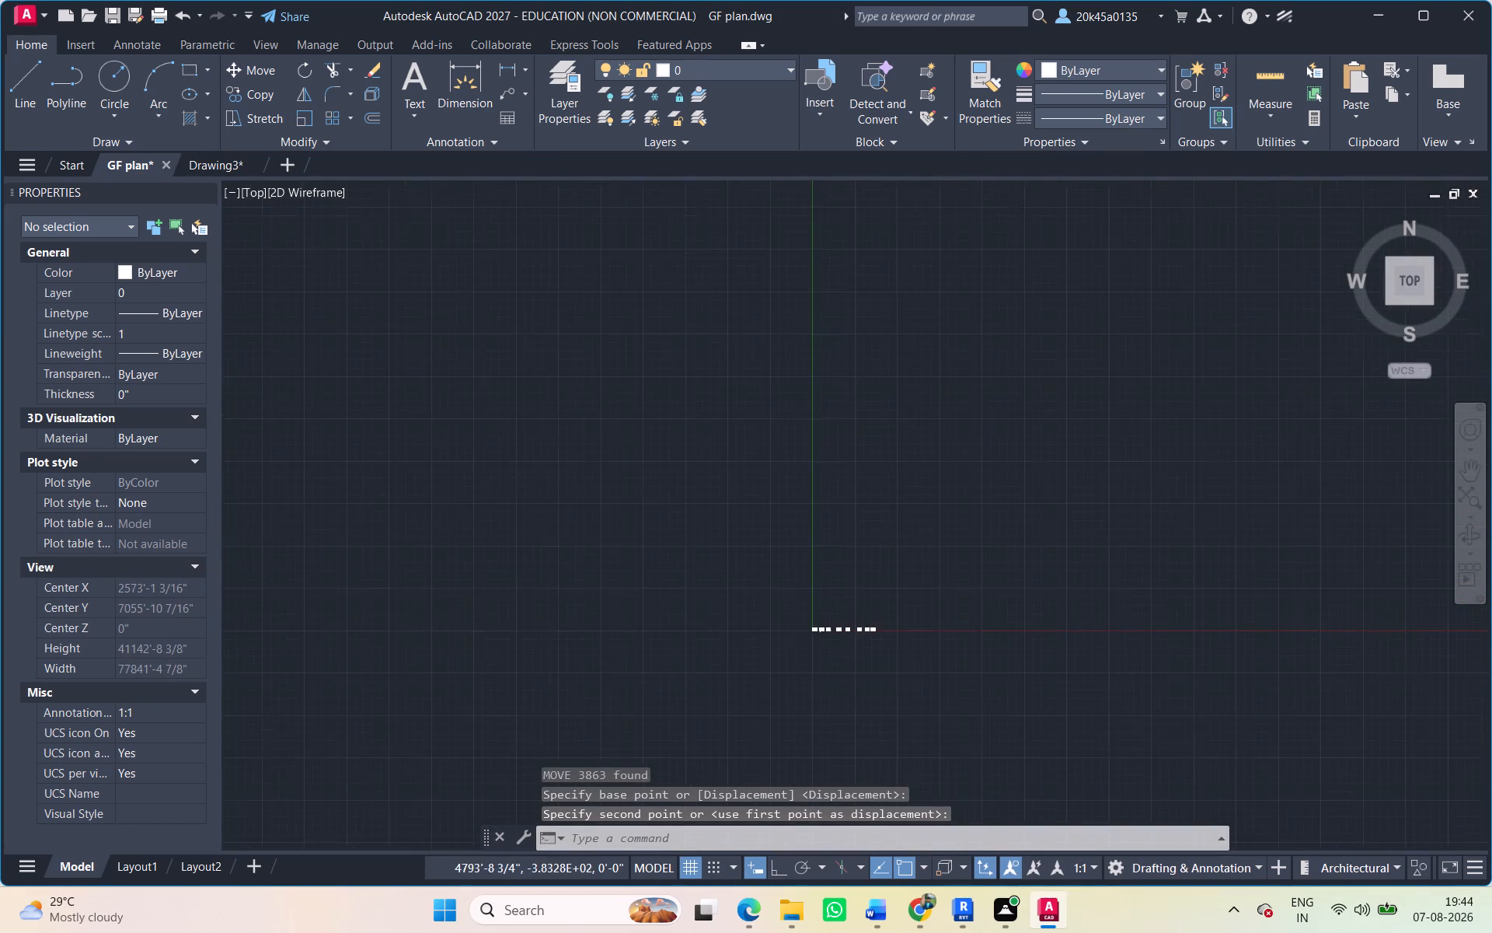
scroll(891, 631, "down", 4)
middle_click_drag(878, 620, 50, 592)
middle_click_drag(359, 600, 893, 600)
scroll(845, 613, "up", 4)
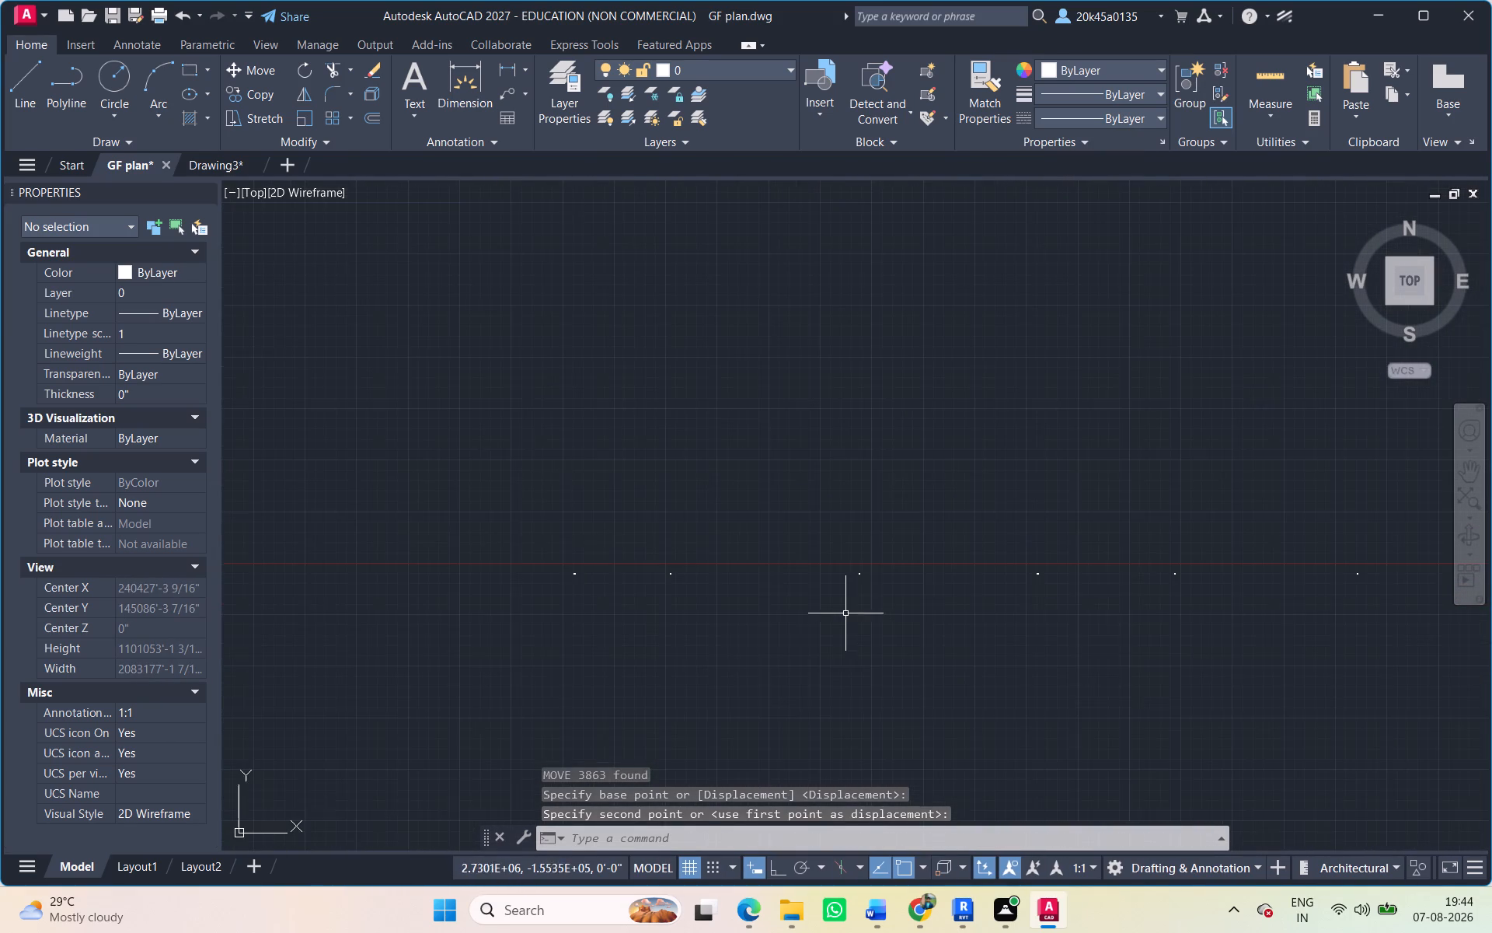
left_click(516, 544)
left_click(652, 645)
key("m")
key("space")
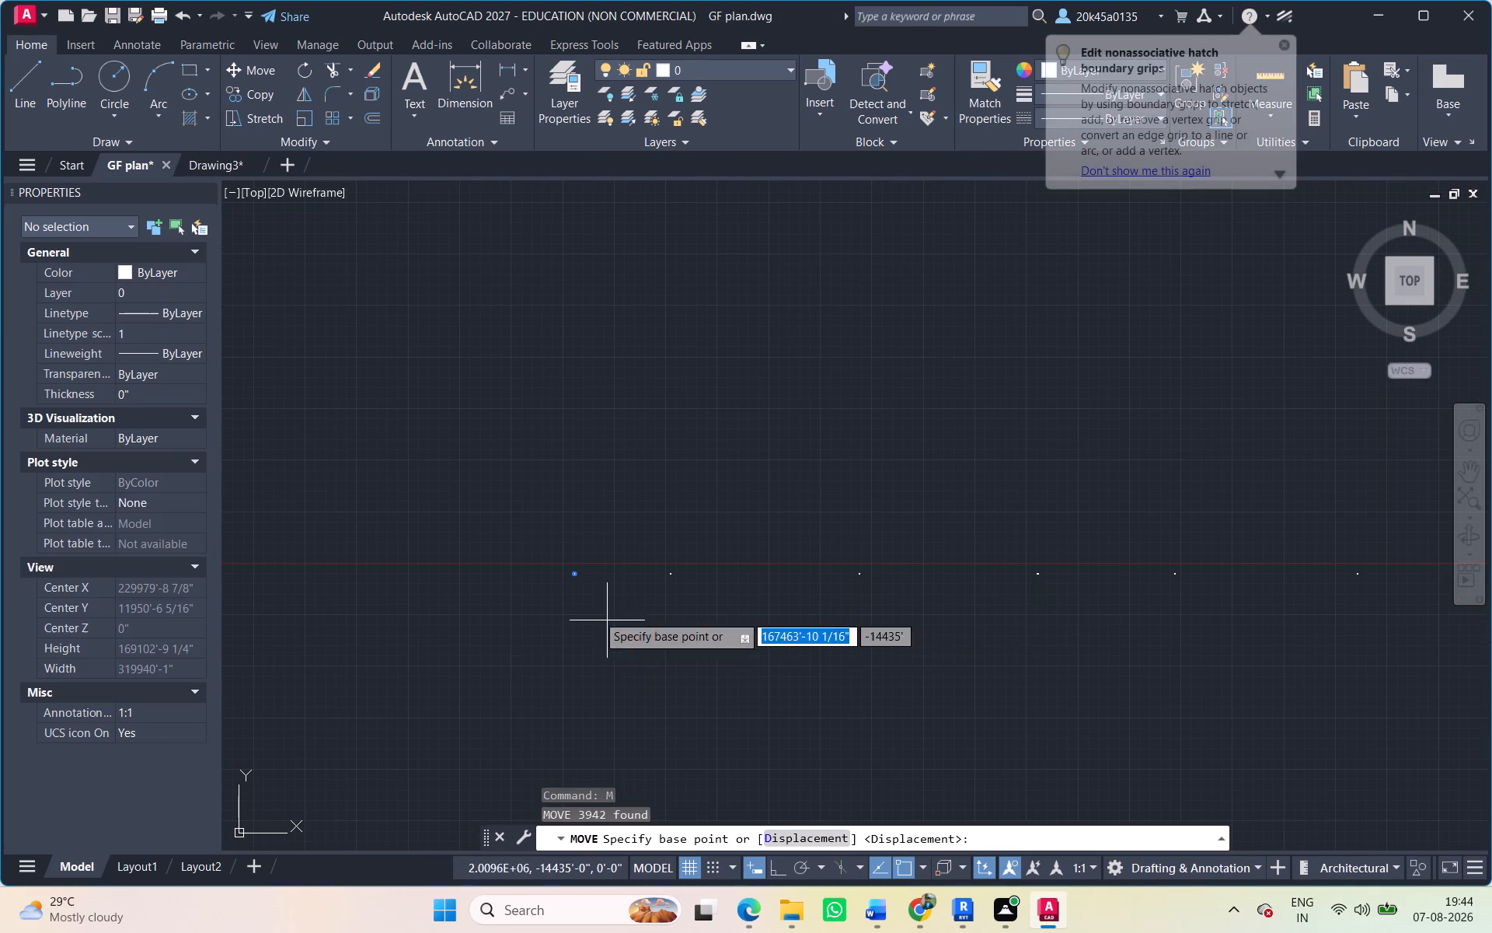
scroll(536, 579, "up", 4)
scroll(720, 547, "up", 4)
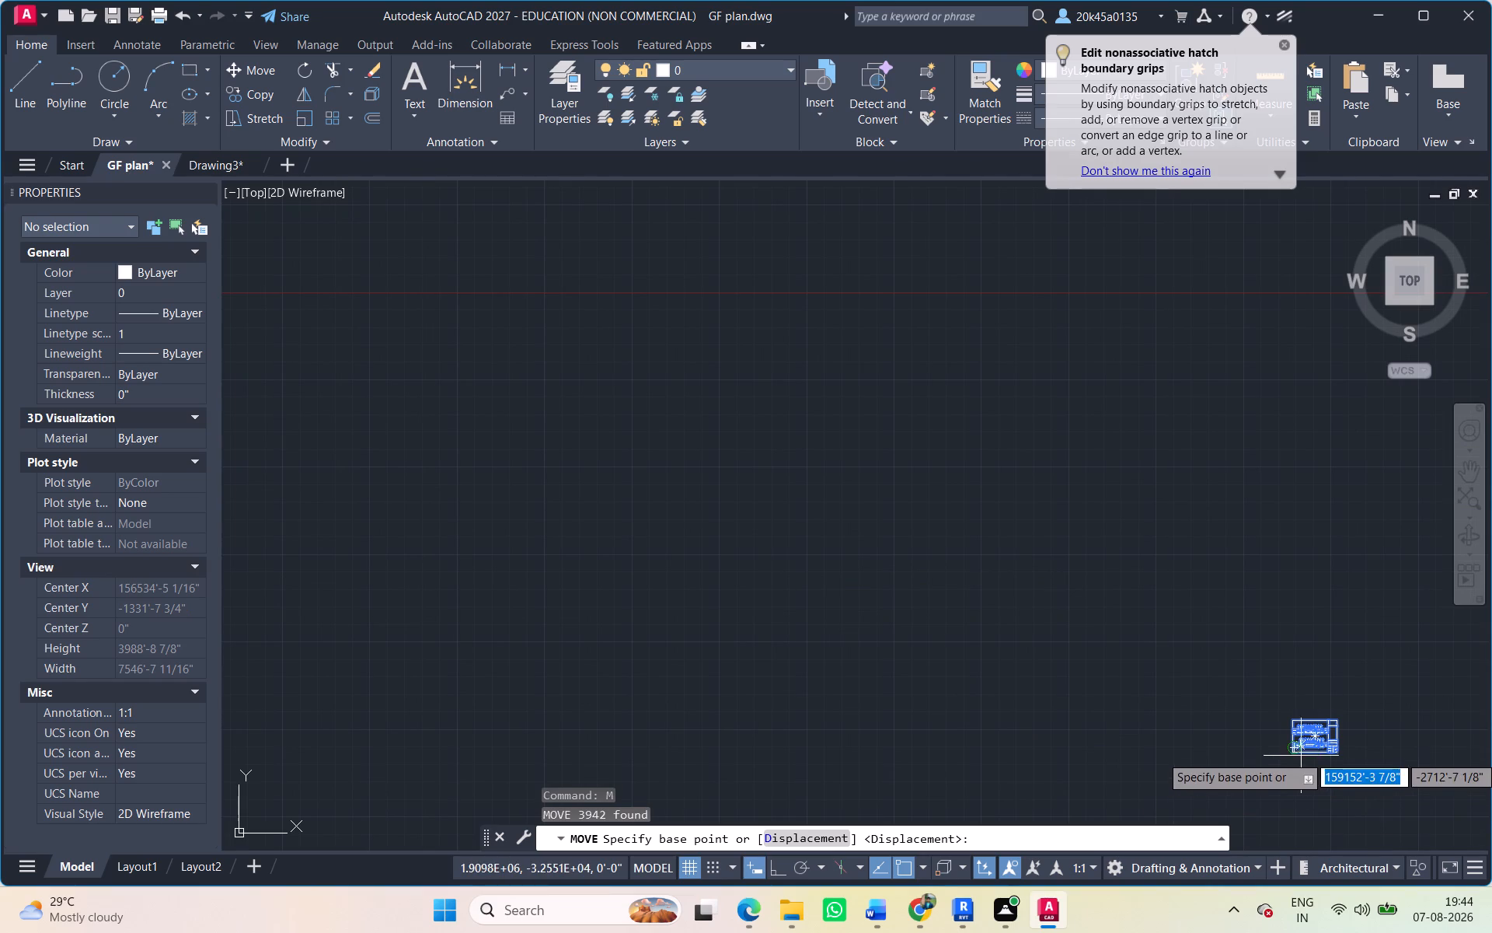
scroll(1300, 762, "up", 5)
left_click(1203, 669)
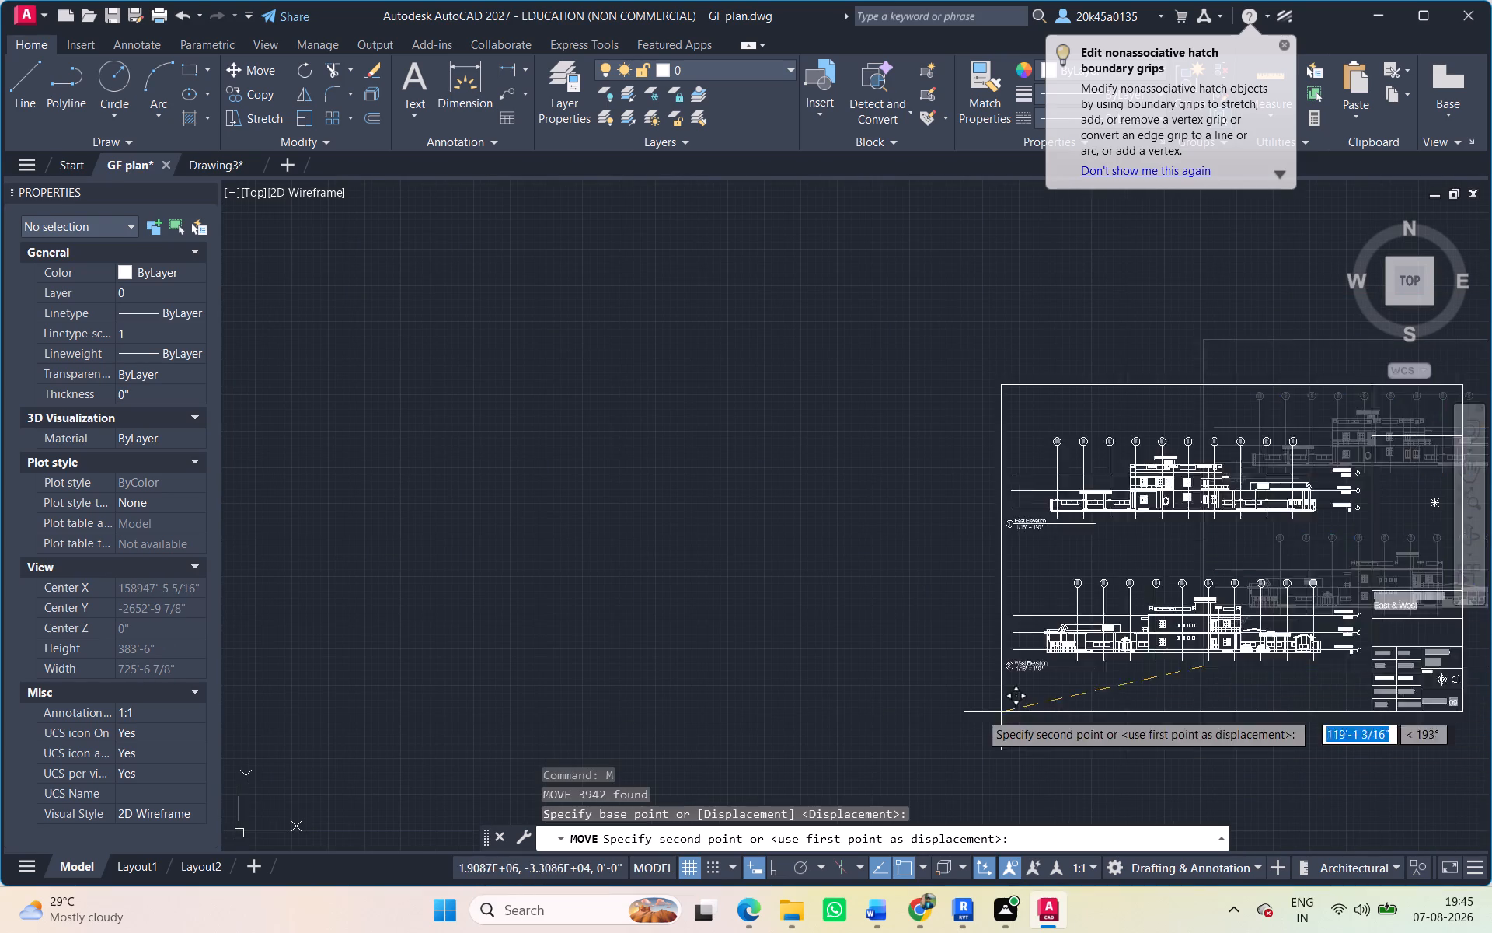
scroll(964, 715, "down", 20)
middle_click_drag(580, 698, 871, 650)
scroll(794, 644, "up", 3)
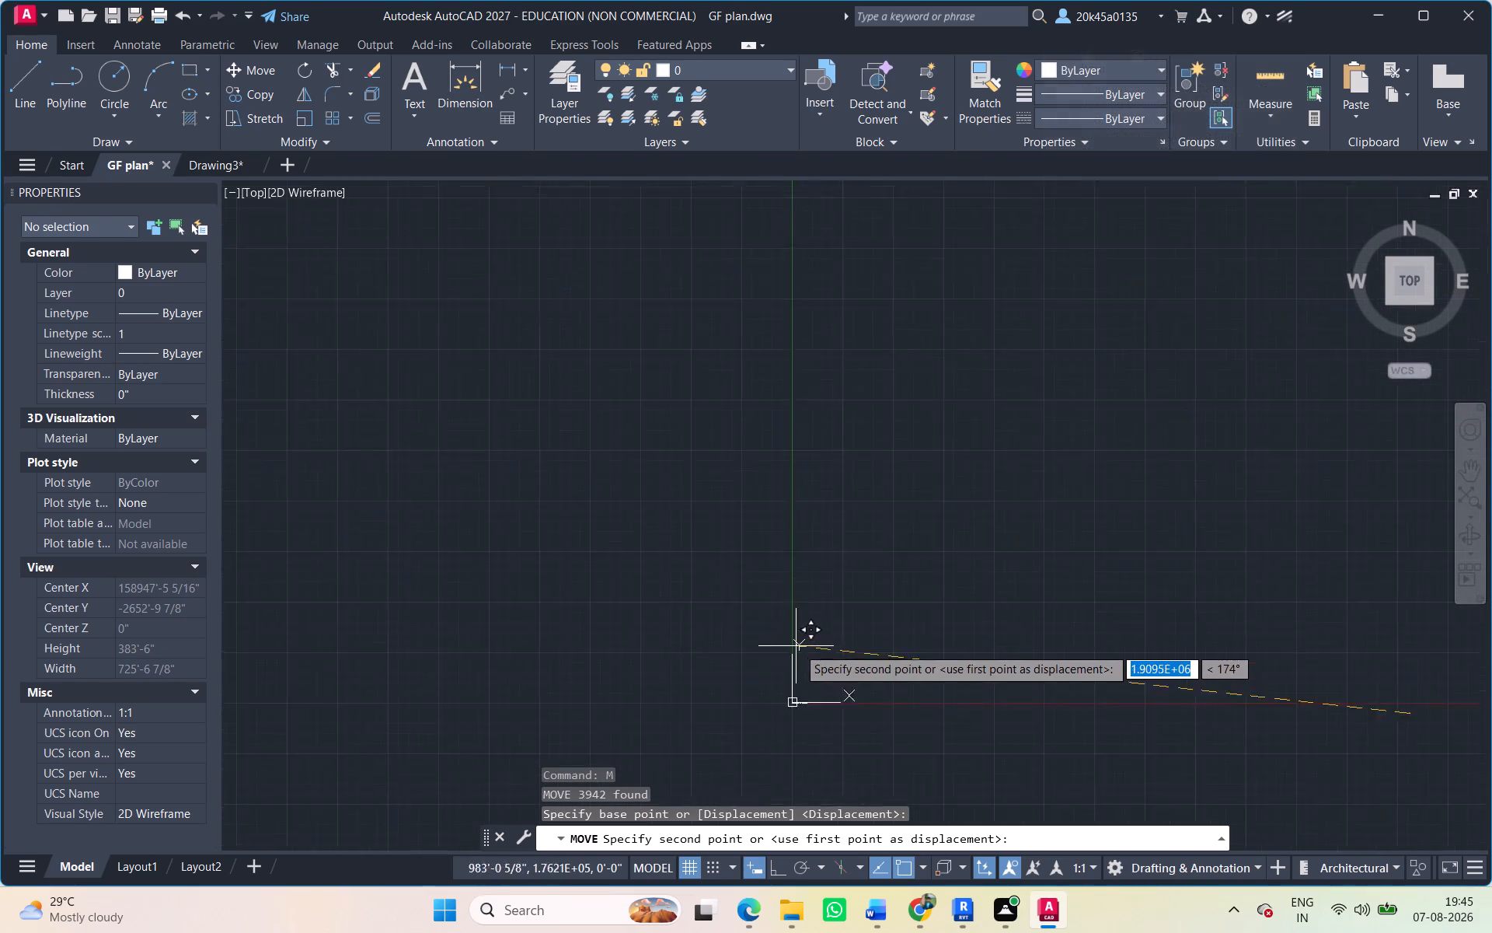
scroll(797, 652, "up", 9)
scroll(1222, 606, "up", 1)
middle_click_drag(1222, 606, 750, 673)
scroll(878, 586, "up", 3)
left_click(814, 506)
Move the tenth sheet, with a short drawing above a longer one, placing its lower-left frame corner near the horizontal axis beyond the ninth sheet.
scroll(1038, 562, "down", 2)
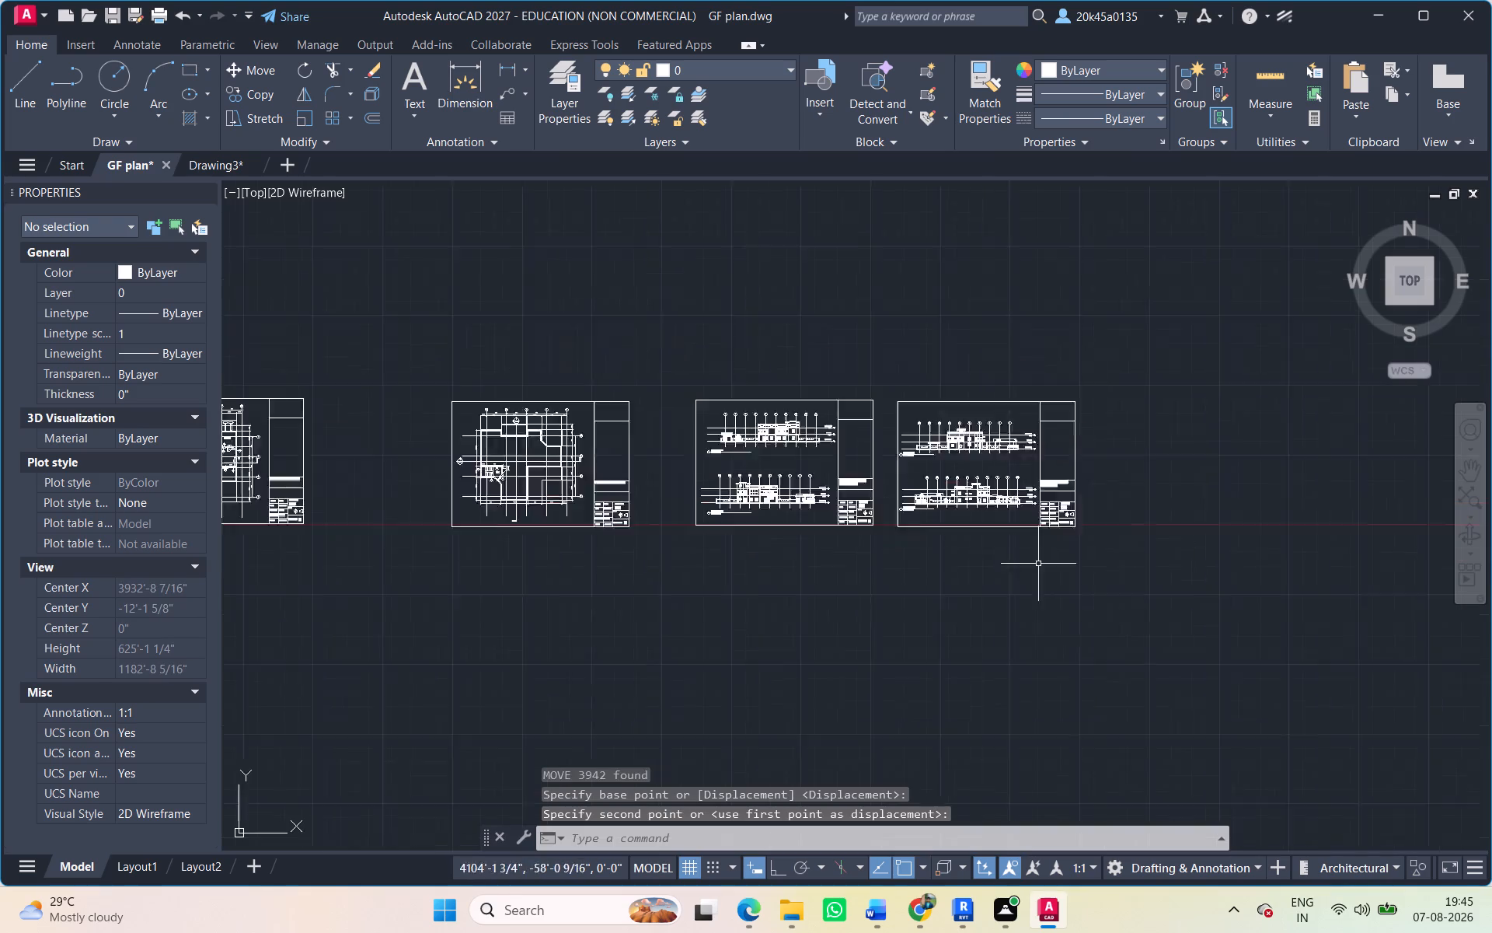
scroll(1038, 568, "down", 10)
middle_click_drag(1027, 597, 82, 592)
left_click(772, 580)
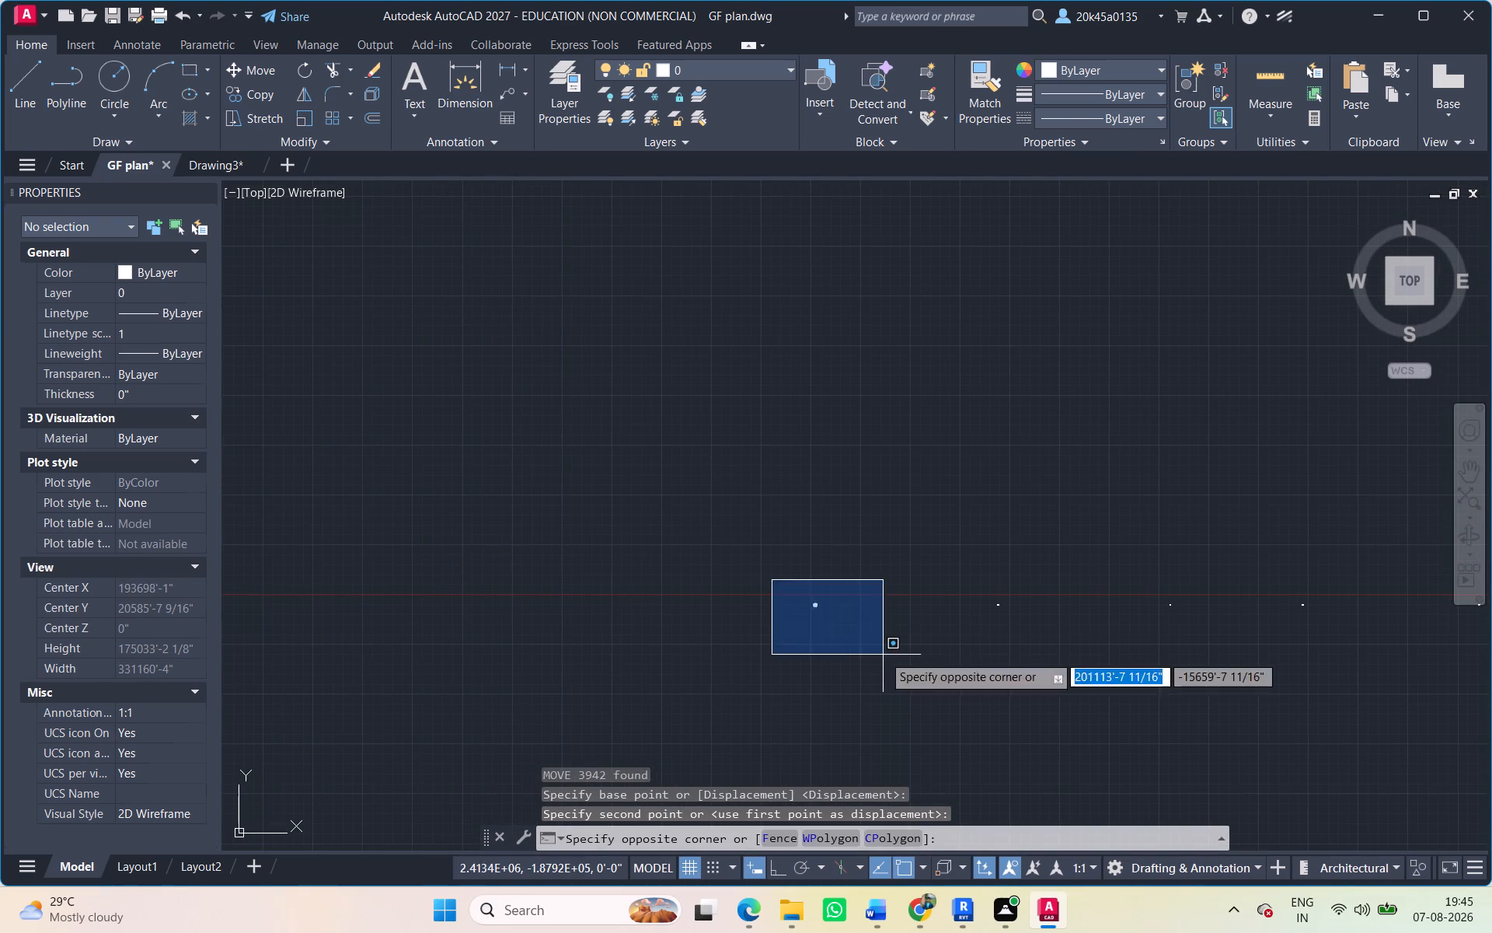
left_click(885, 655)
scroll(795, 610, "up", 7)
key("m")
scroll(1273, 617, "up", 1)
middle_click_drag(1273, 617, 891, 616)
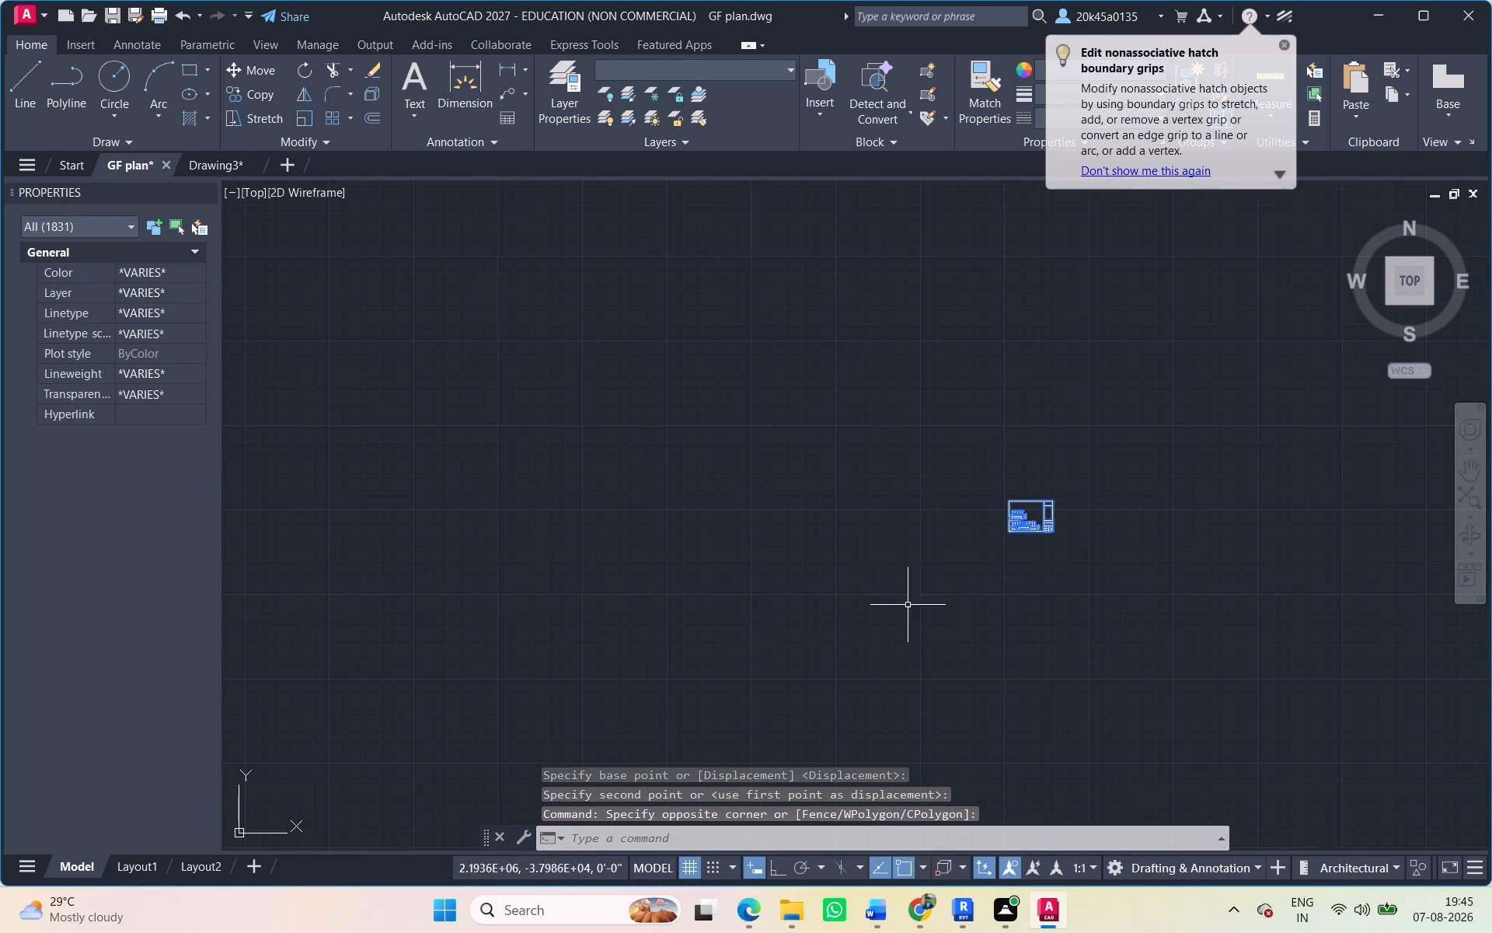
type("m")
key("space")
scroll(1009, 545, "up", 5)
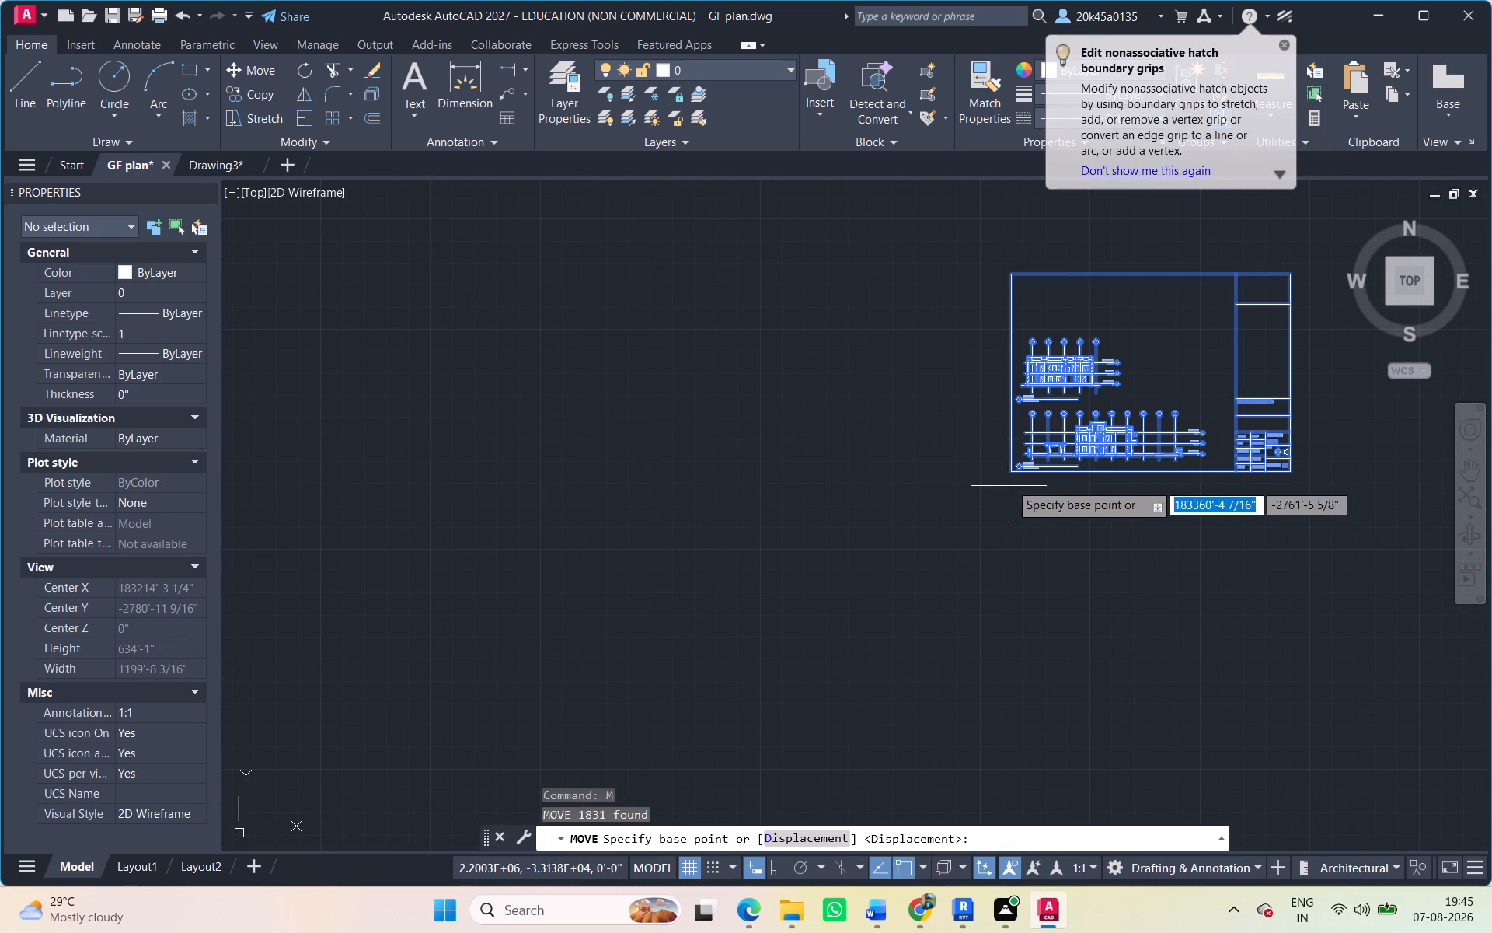
left_click(1012, 470)
scroll(692, 596, "down", 17)
middle_click_drag(573, 590, 1259, 596)
scroll(1013, 582, "up", 4)
scroll(661, 641, "up", 3)
middle_click_drag(616, 676, 899, 638)
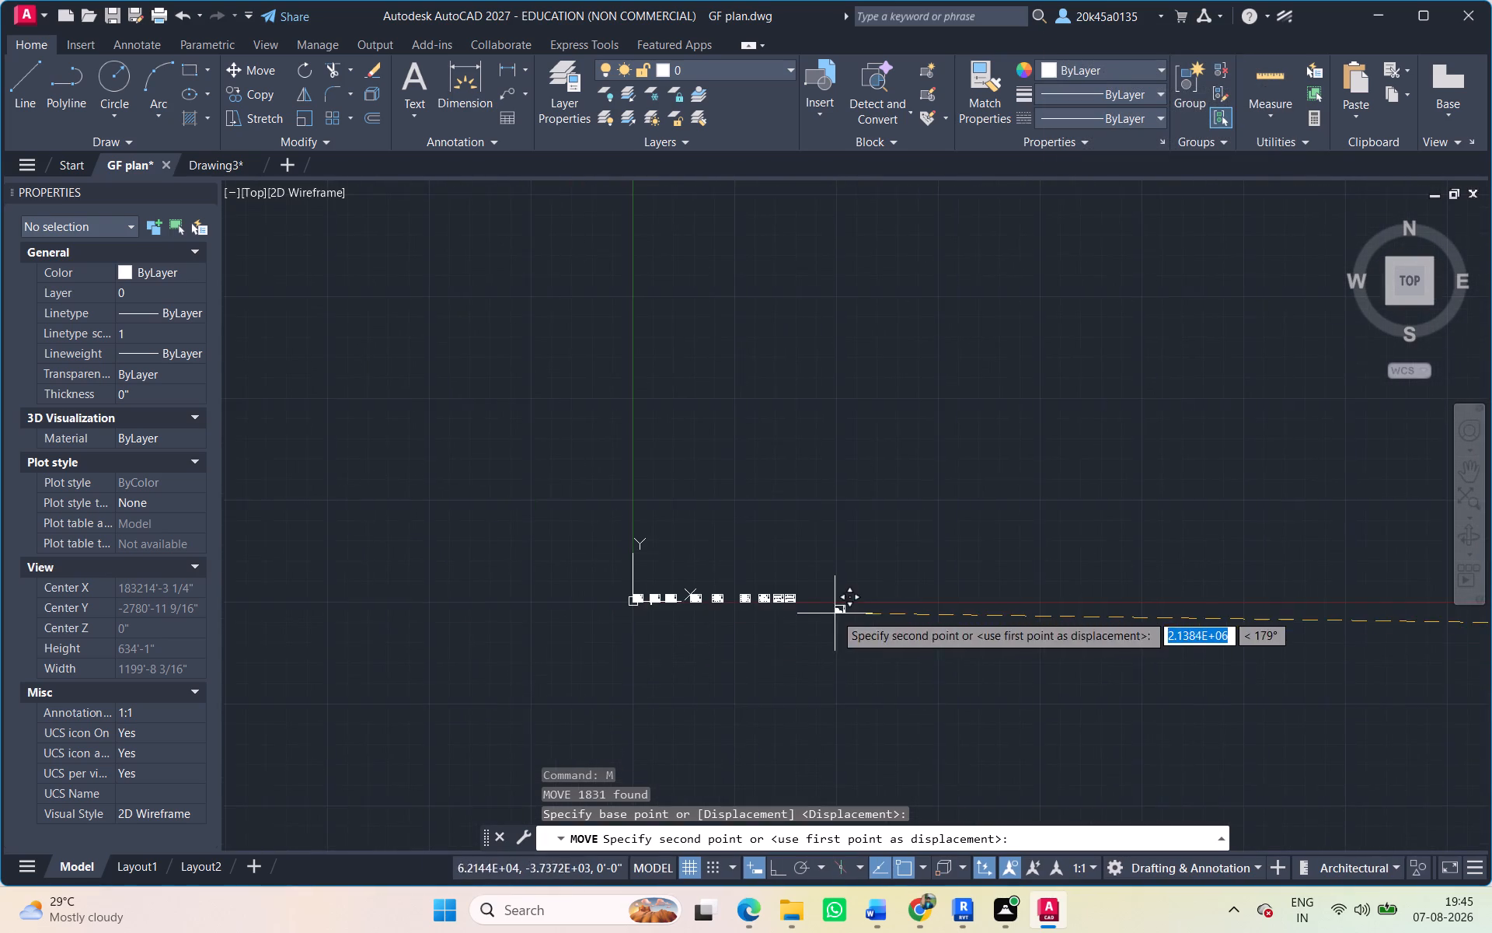
scroll(835, 613, "up", 4)
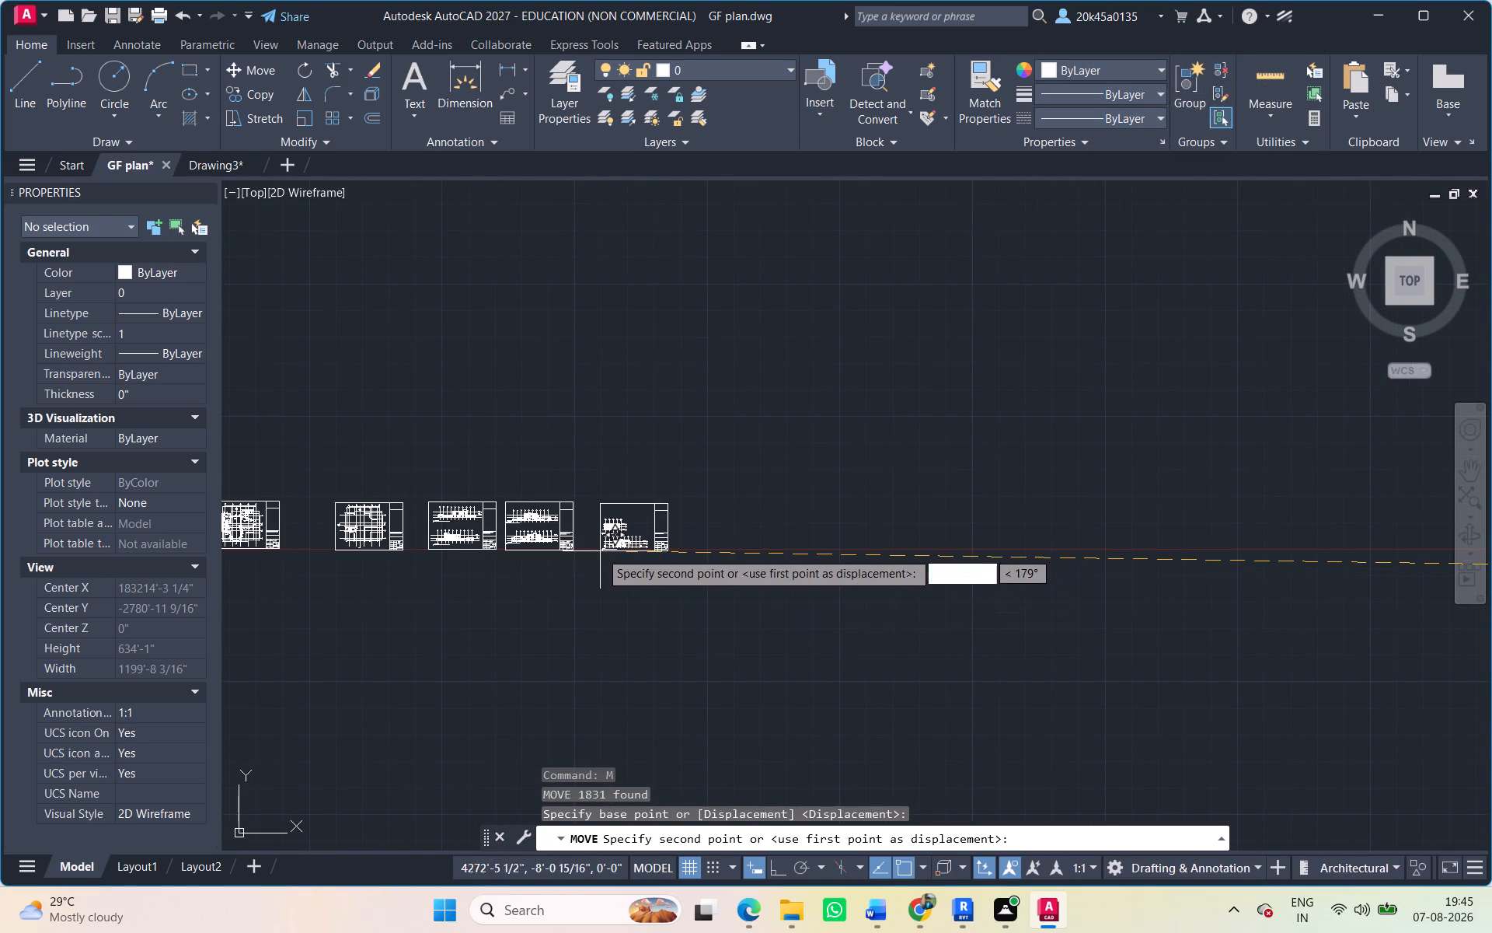
left_click(599, 551)
Move the eleventh sheet, with the tall stair section and small plans, placing its lower-left frame corner on the horizontal axis beyond the tenth sheet.
scroll(957, 573, "down", 7)
middle_click_drag(970, 589, 0, 592)
scroll(811, 605, "down", 3)
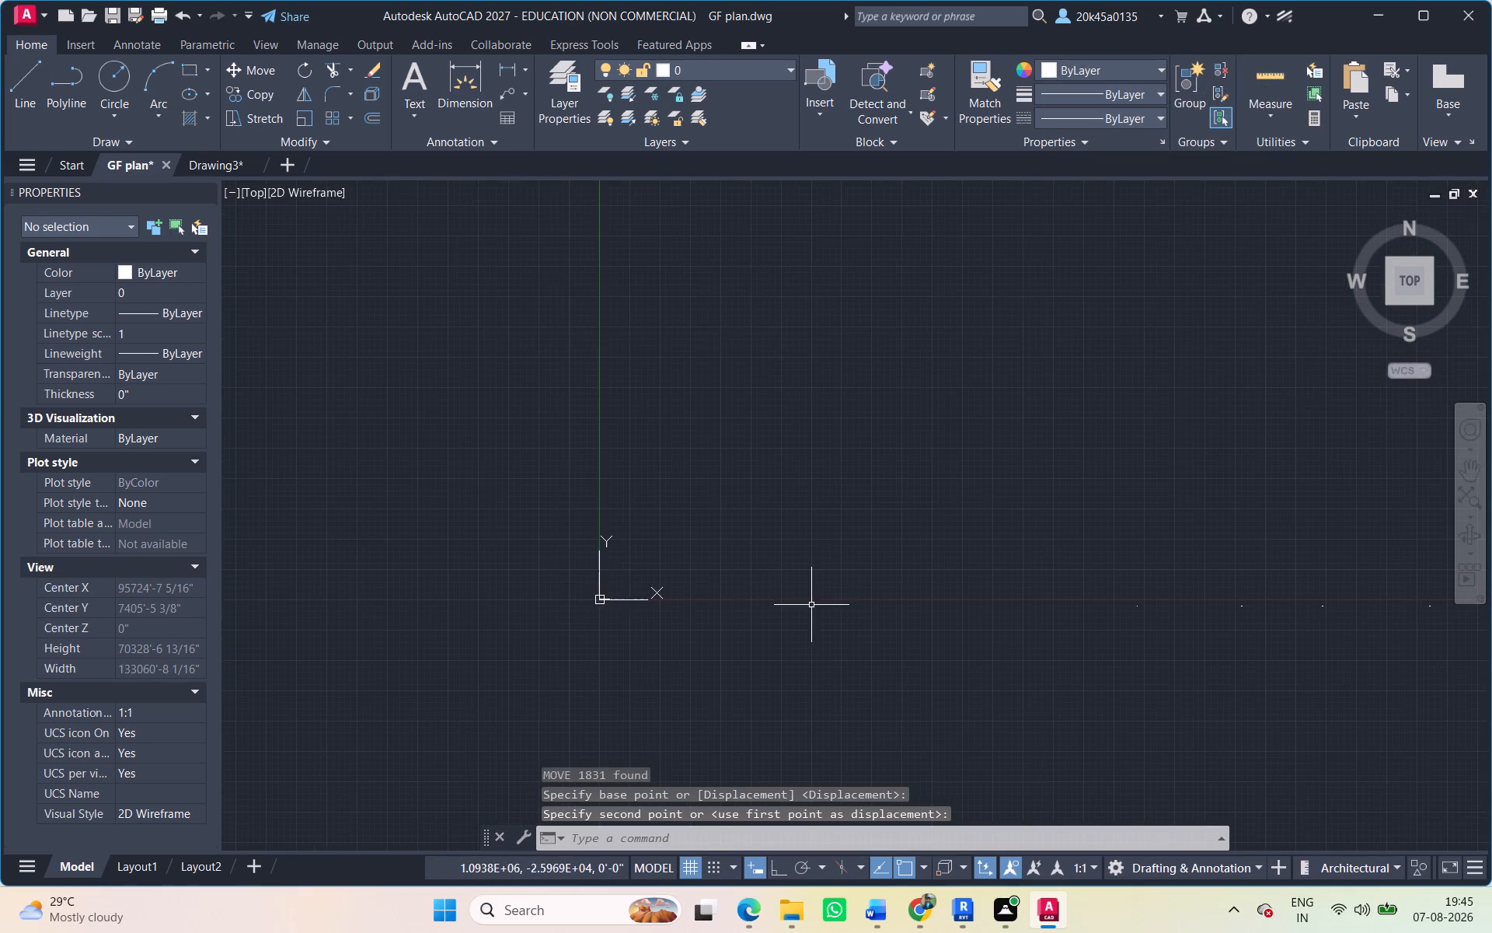
middle_click_drag(601, 582, 263, 582)
left_click(792, 596)
left_click(845, 641)
scroll(755, 595, "up", 4)
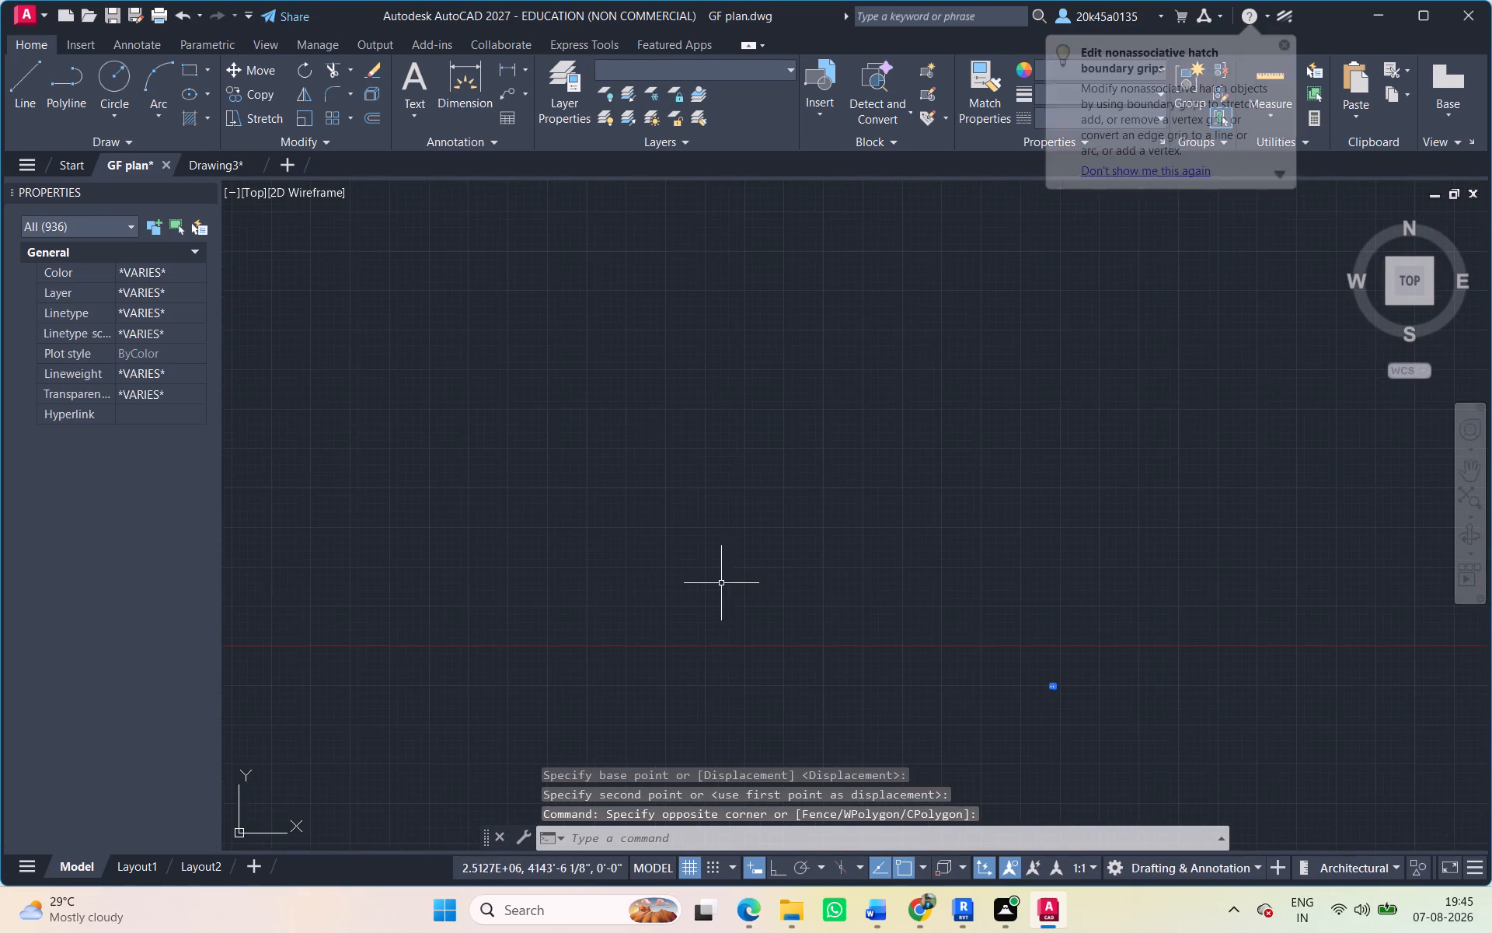
scroll(959, 698, "up", 4)
middle_click_drag(1160, 601, 703, 764)
scroll(744, 683, "up", 3)
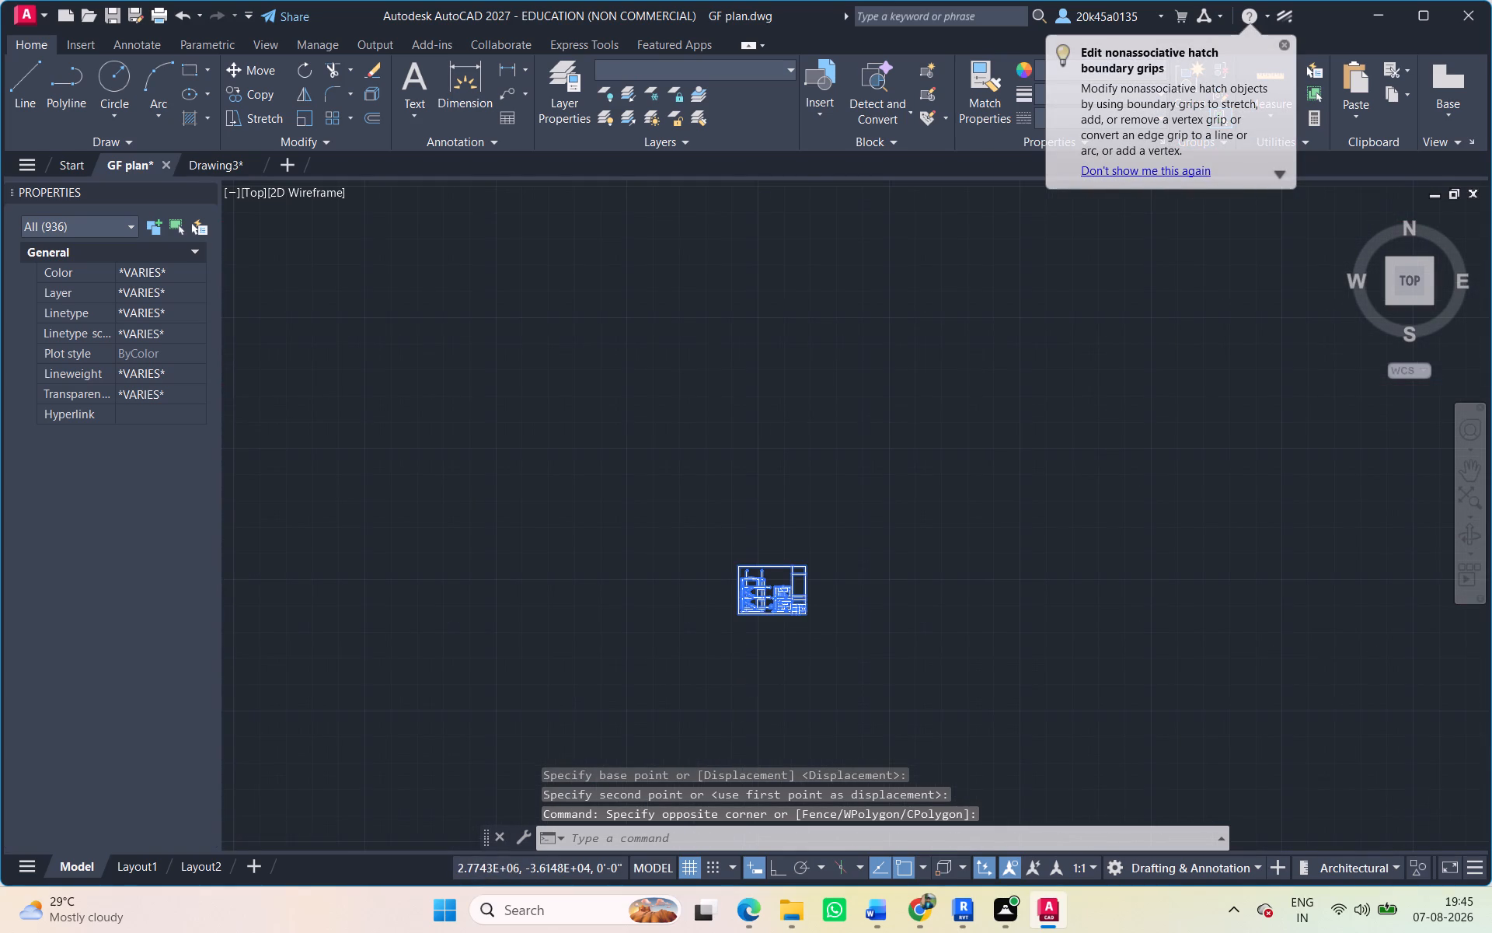
type("m")
key("space")
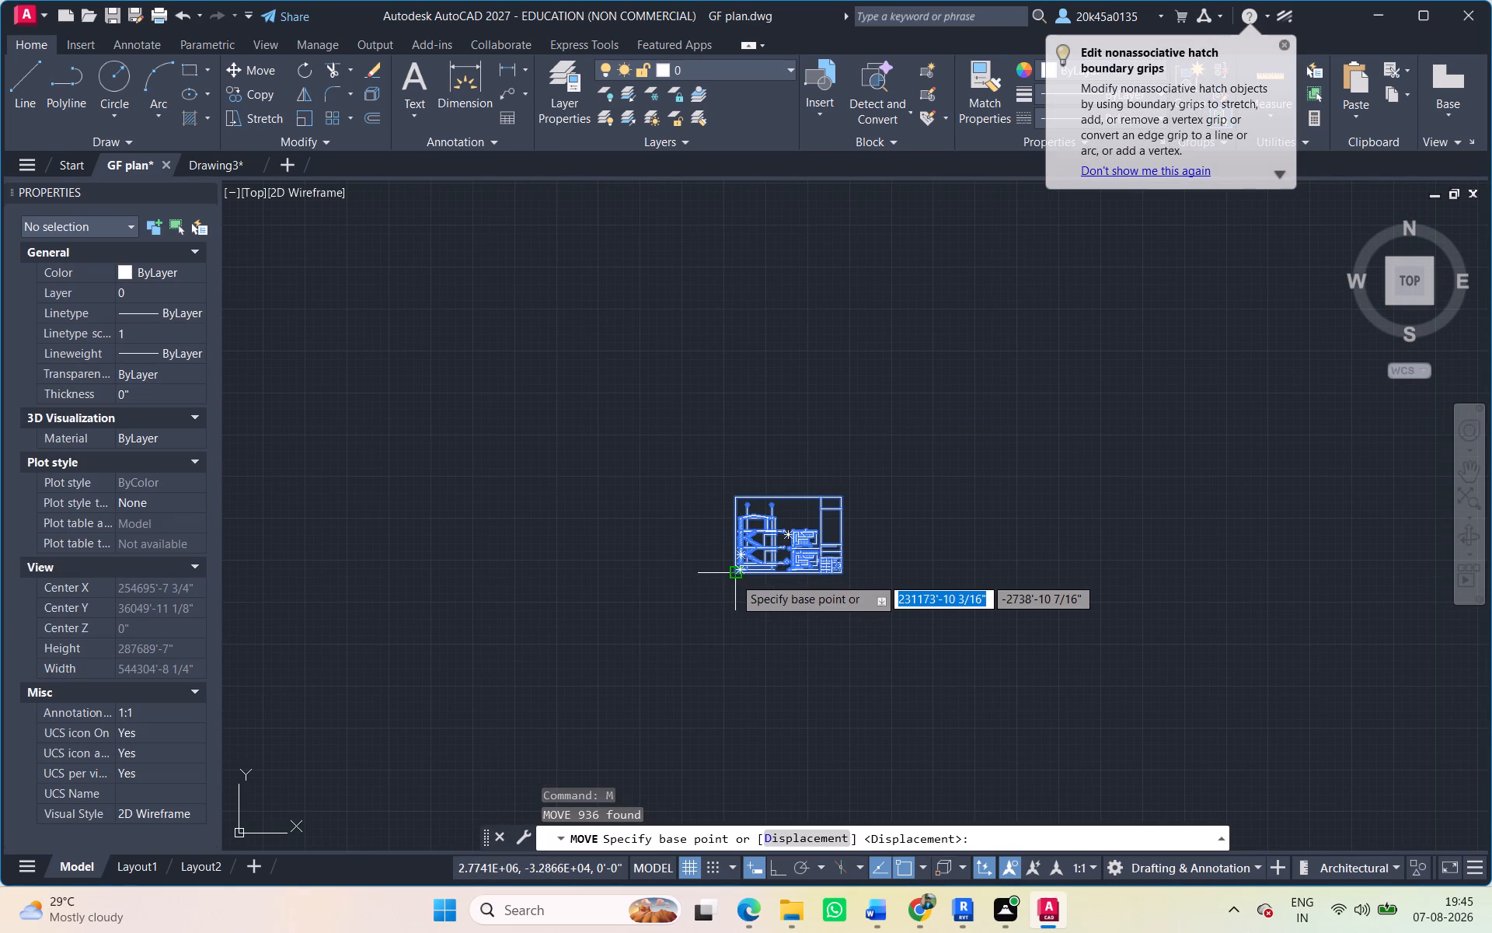
left_click(734, 577)
scroll(535, 617, "down", 9)
middle_click_drag(535, 623, 1320, 655)
scroll(680, 664, "down", 3)
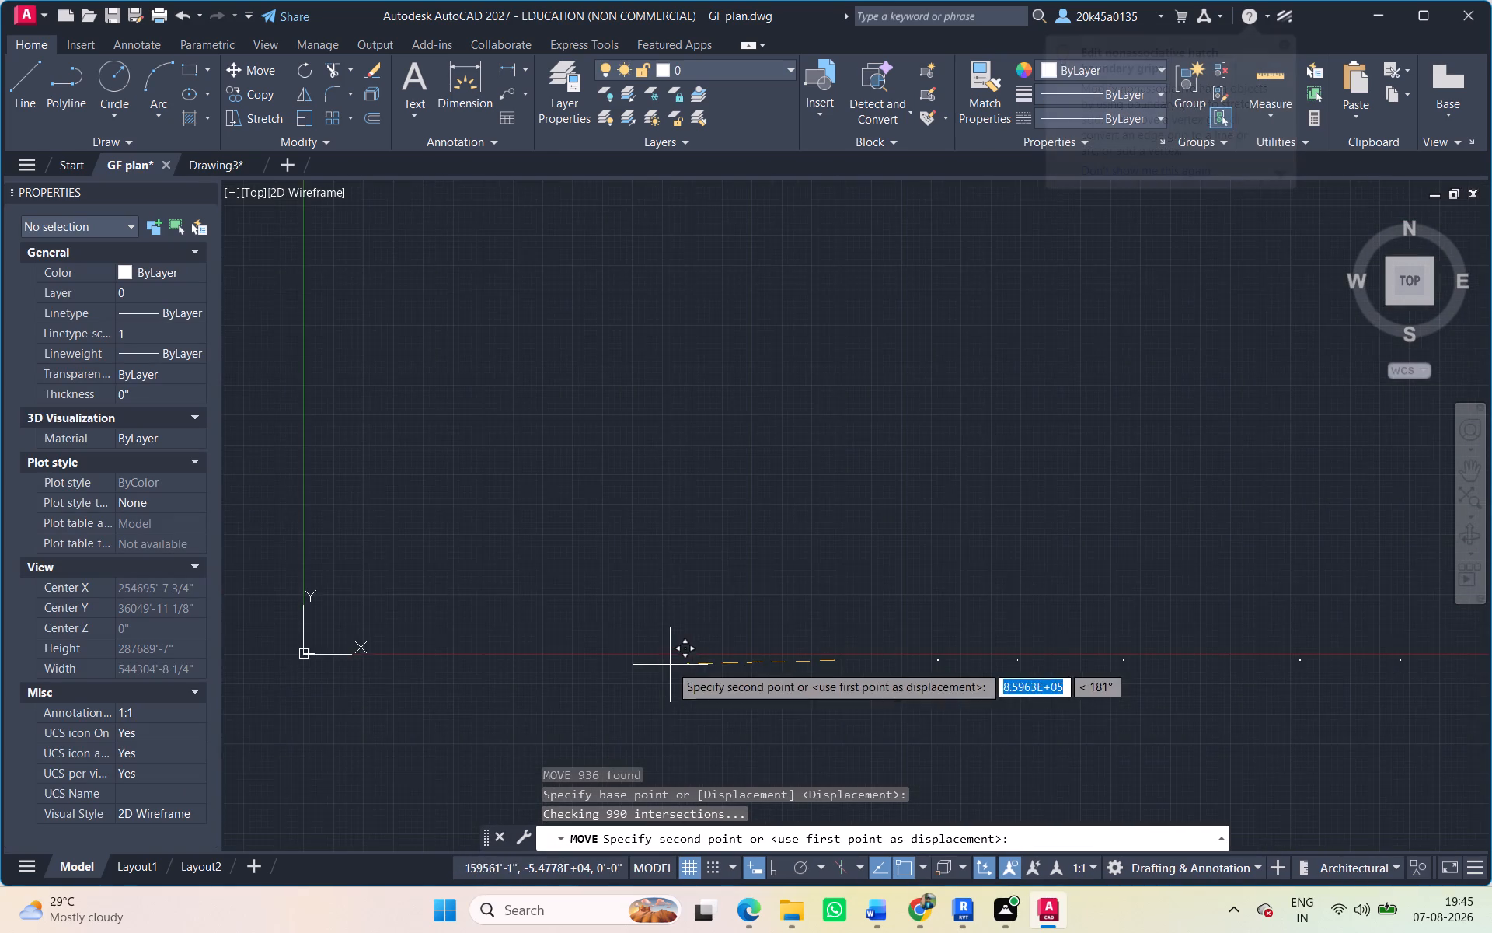
middle_click_drag(674, 666, 1260, 670)
scroll(1073, 665, "up", 3)
middle_click_drag(556, 676, 1083, 680)
scroll(1005, 661, "up", 5)
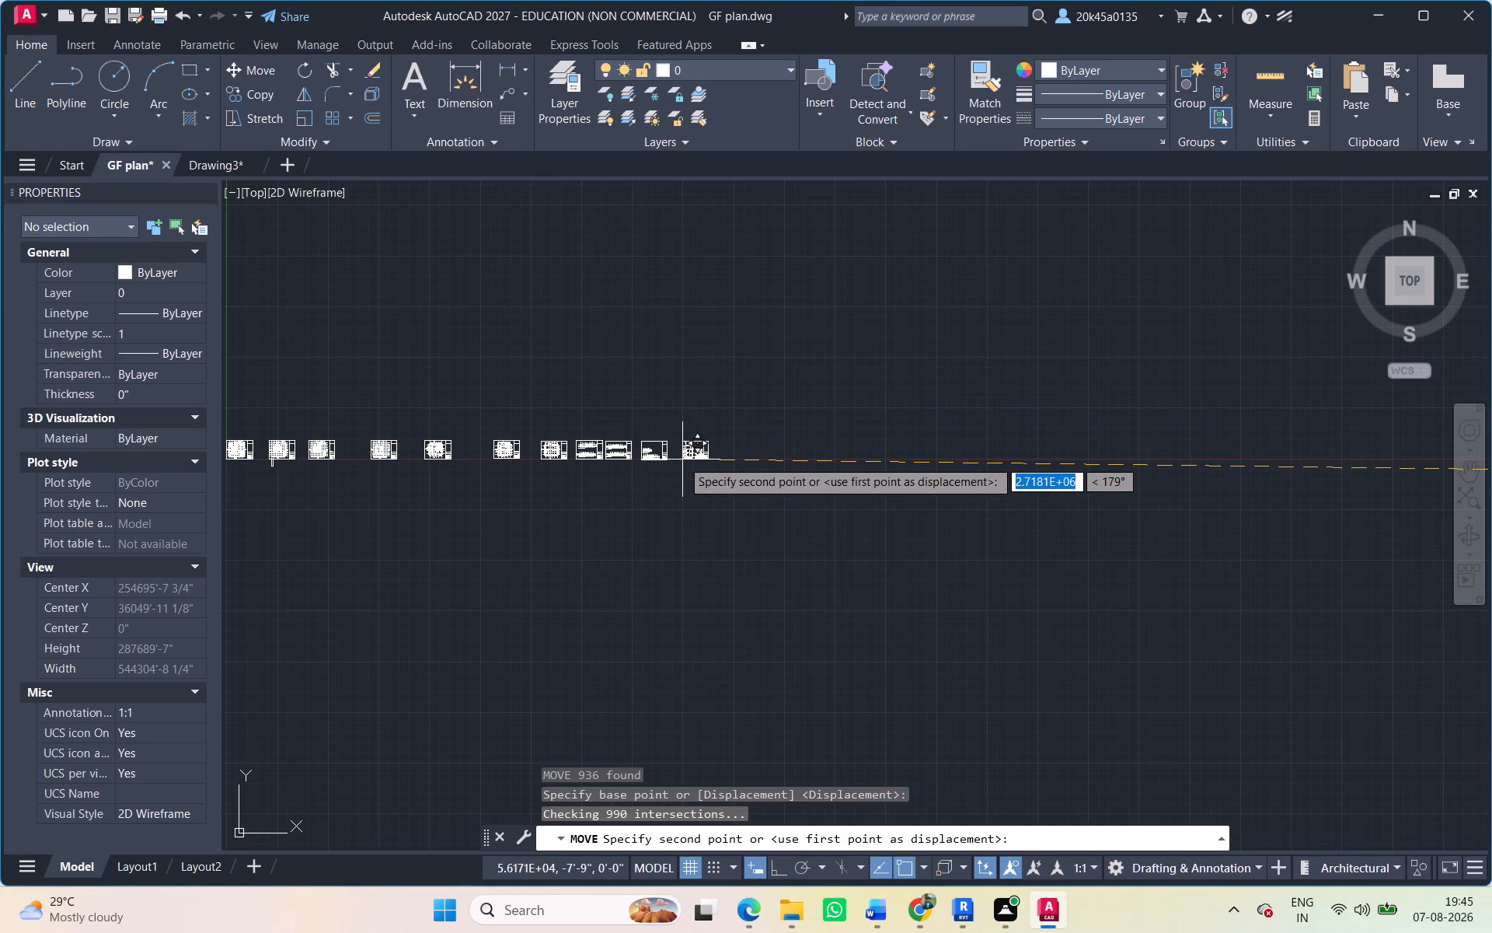
left_click(682, 460)
Move the twelfth sheet, with three stacked elevations and an angled plan, placing its lower-left frame corner near the horizontal axis beyond the eleventh sheet.
scroll(1055, 557, "down", 7)
middle_click_drag(1055, 561, 30, 554)
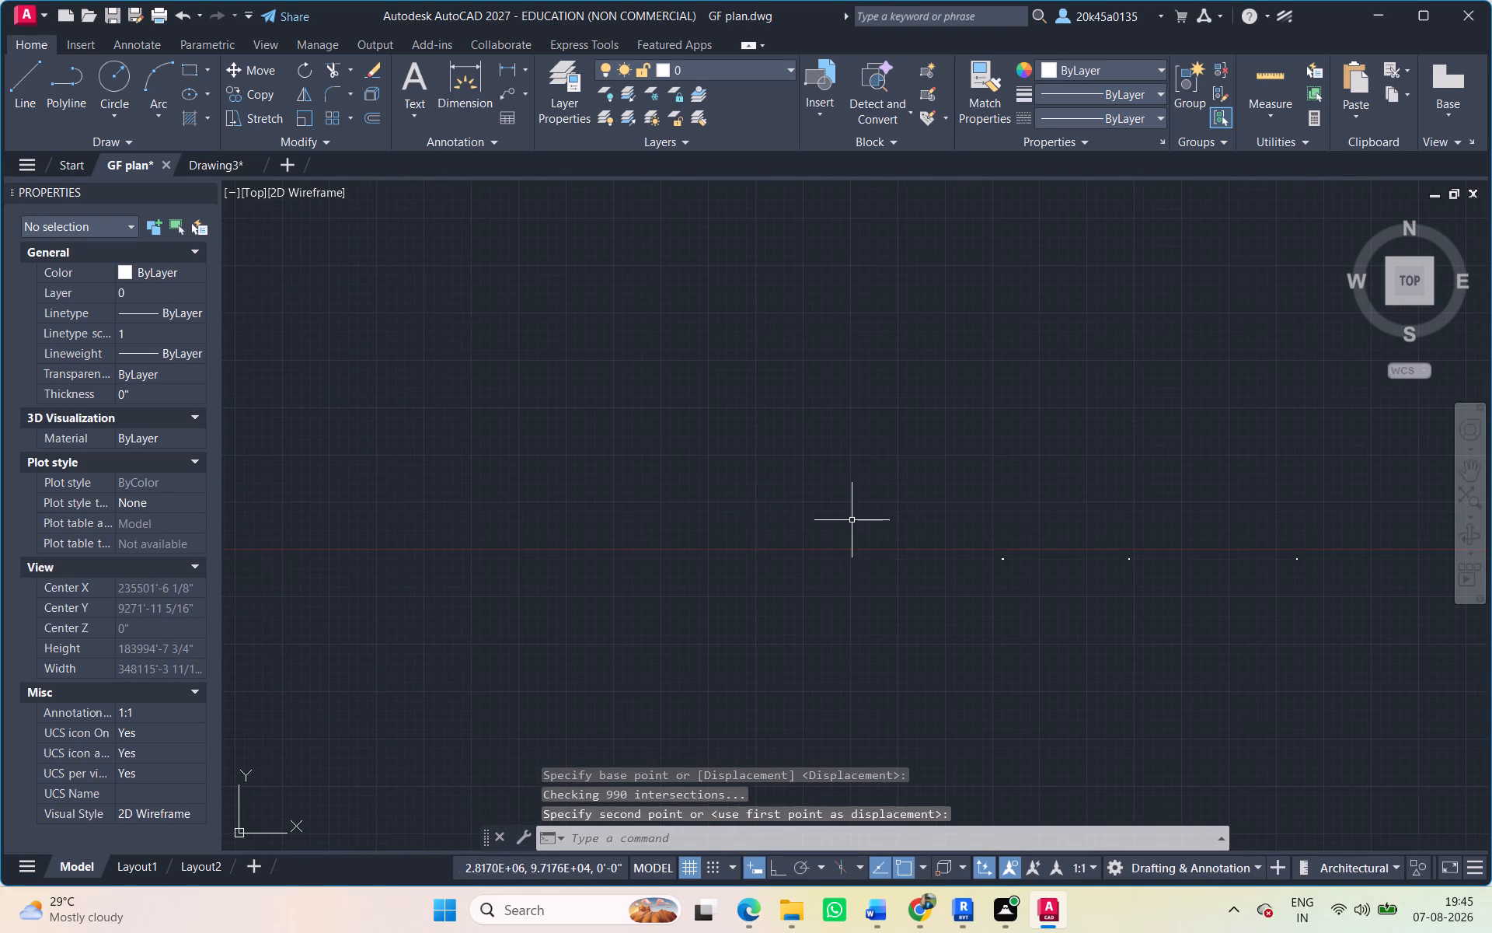
left_click(936, 526)
left_click(1073, 607)
scroll(989, 545, "up", 7)
middle_click_drag(1178, 703, 992, 675)
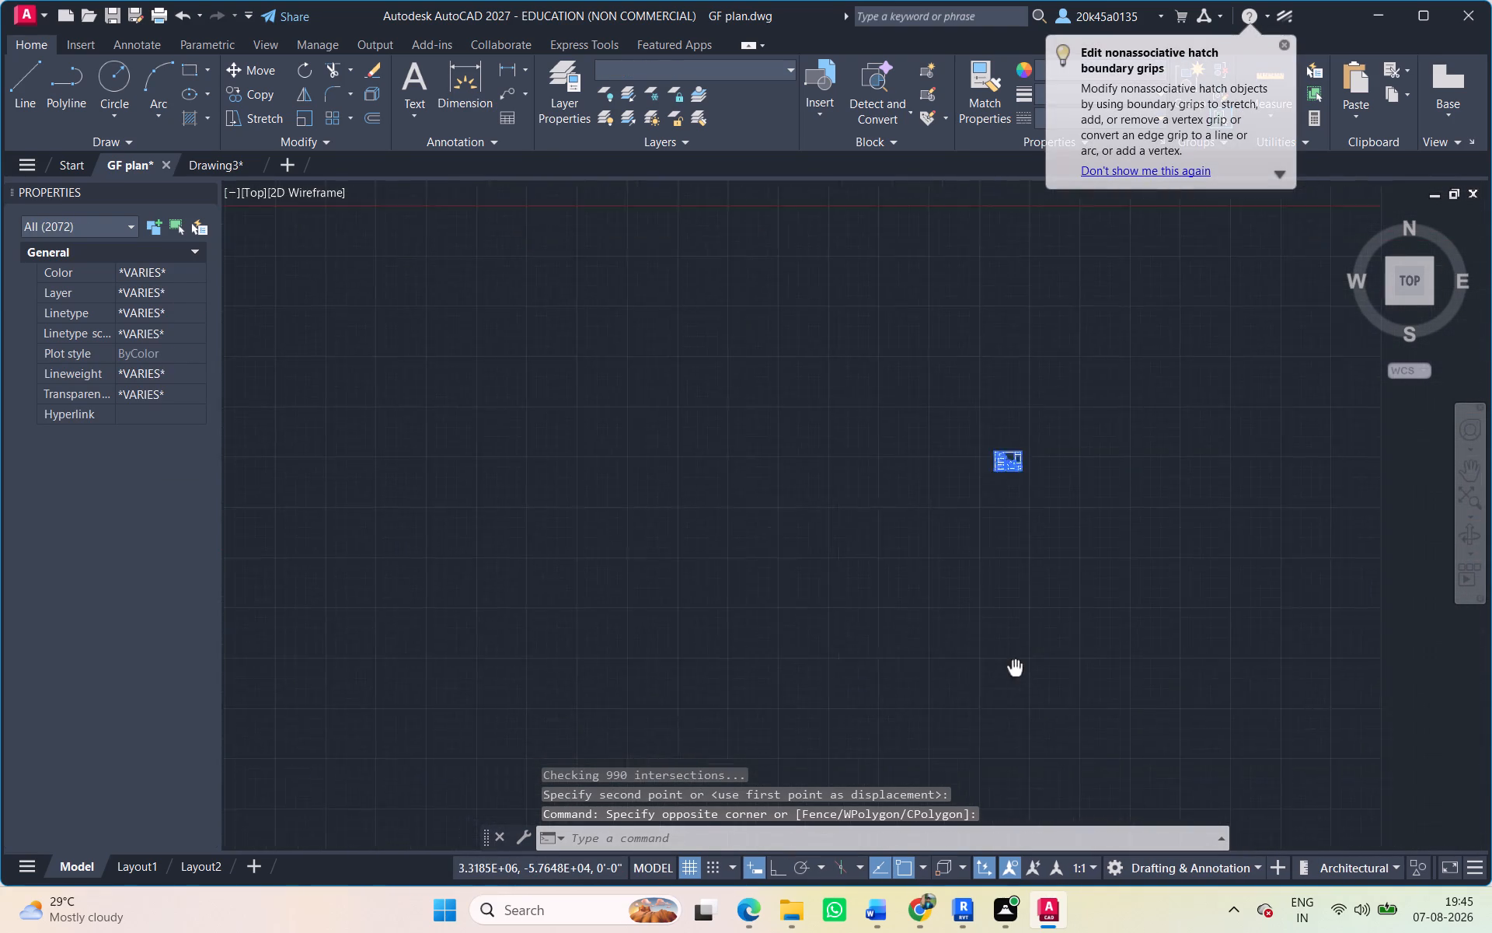
middle_click_drag(992, 675, 967, 686)
key("m")
key("space")
scroll(908, 472, "up", 3)
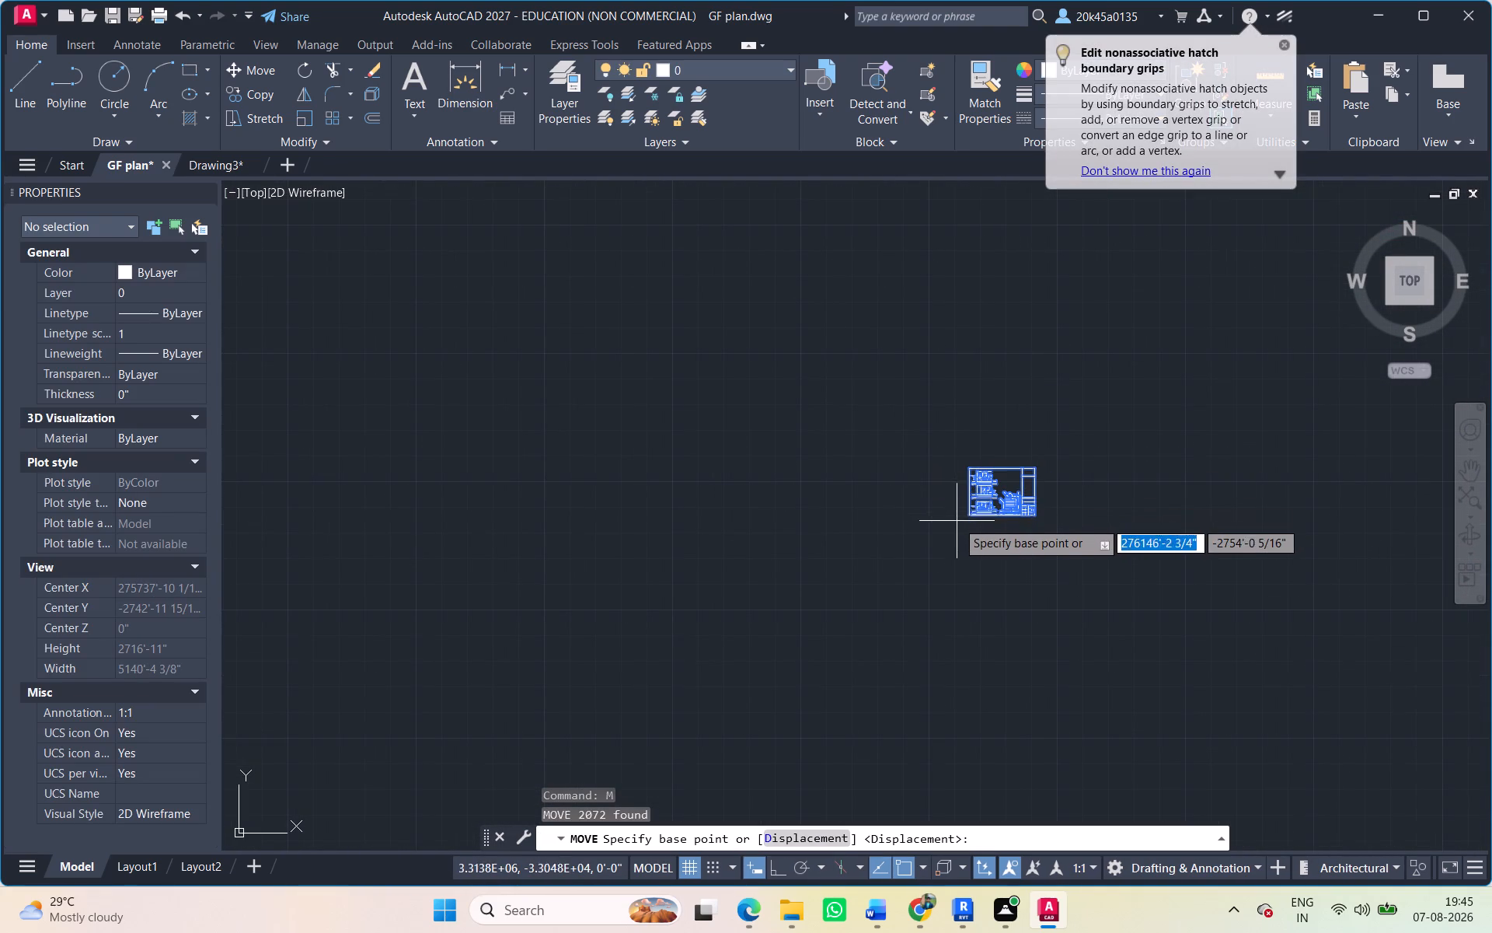
left_click(970, 518)
scroll(730, 556, "down", 8)
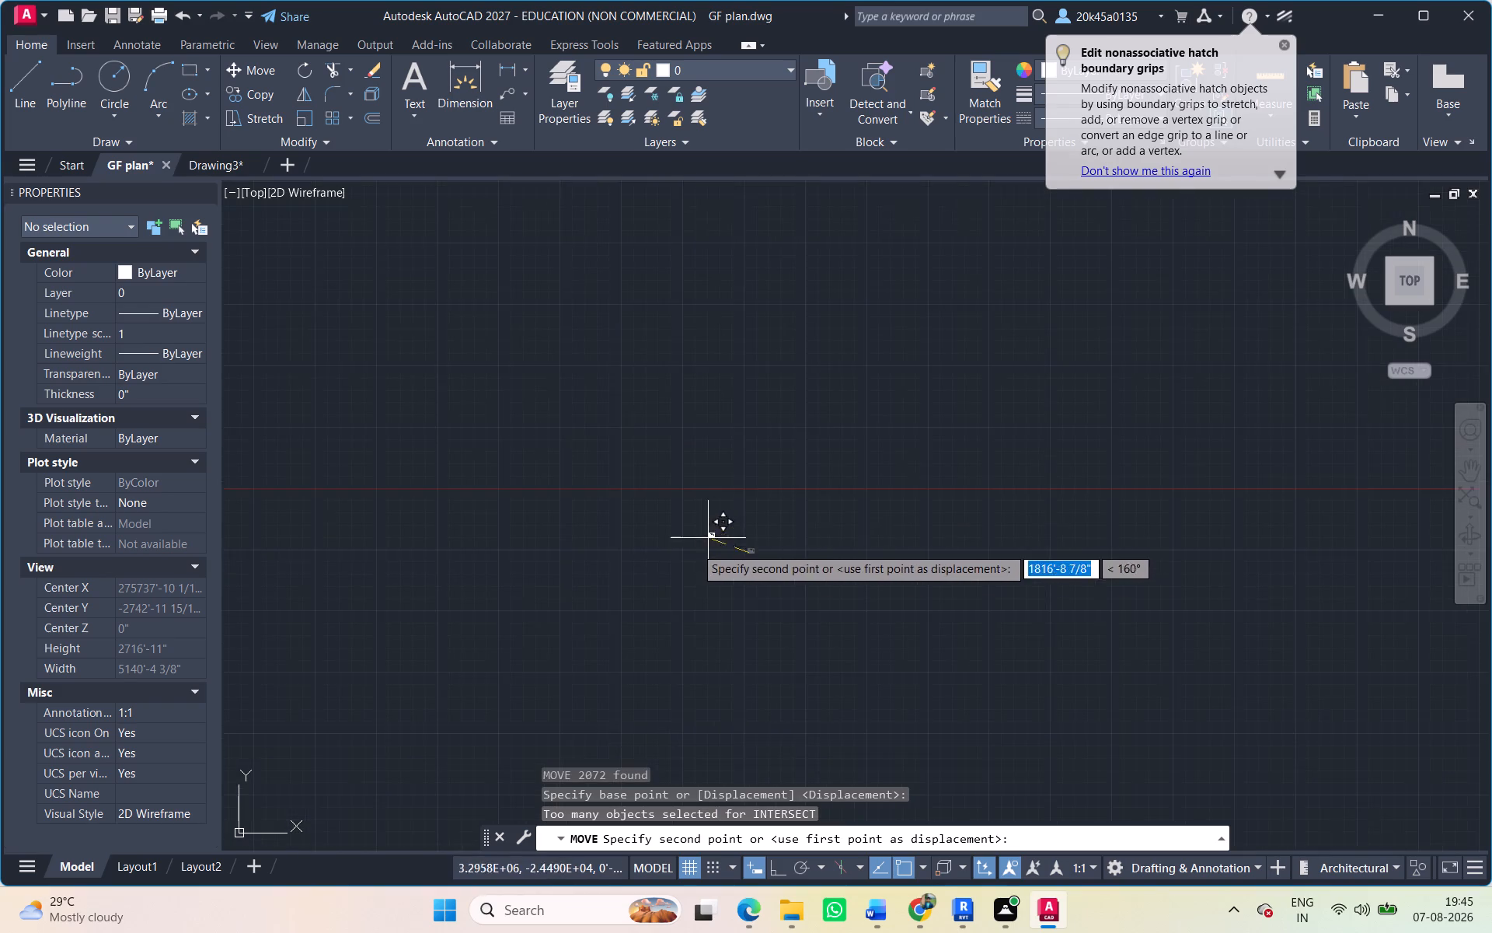
scroll(695, 547, "down", 1)
middle_click_drag(686, 548, 1491, 577)
scroll(539, 577, "up", 1)
middle_click_drag(539, 577, 828, 638)
scroll(817, 625, "up", 4)
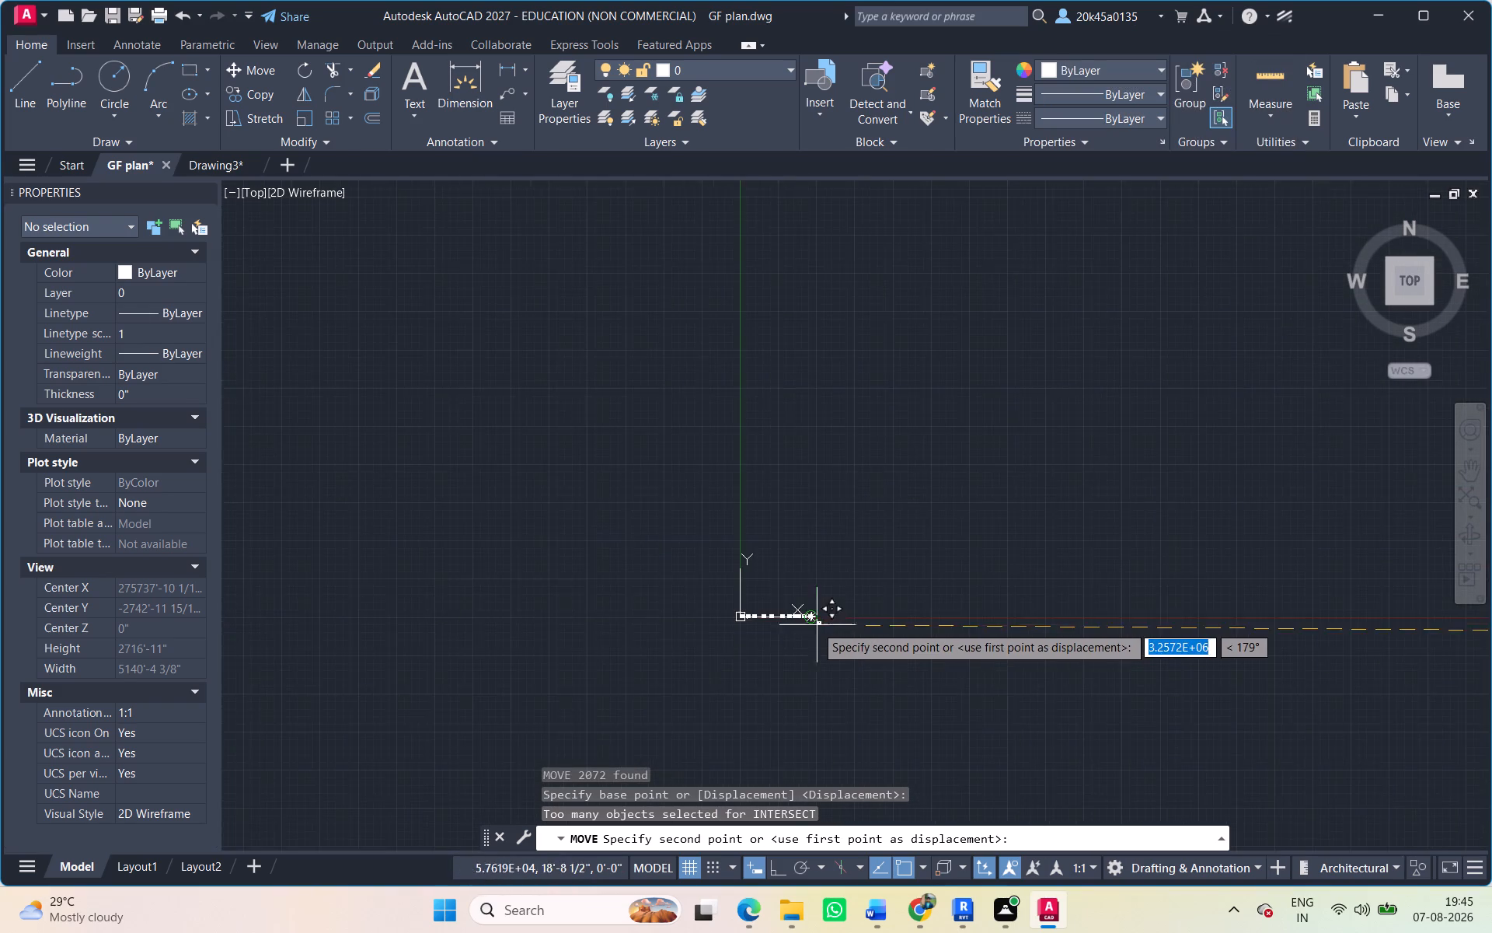
scroll(807, 619, "up", 9)
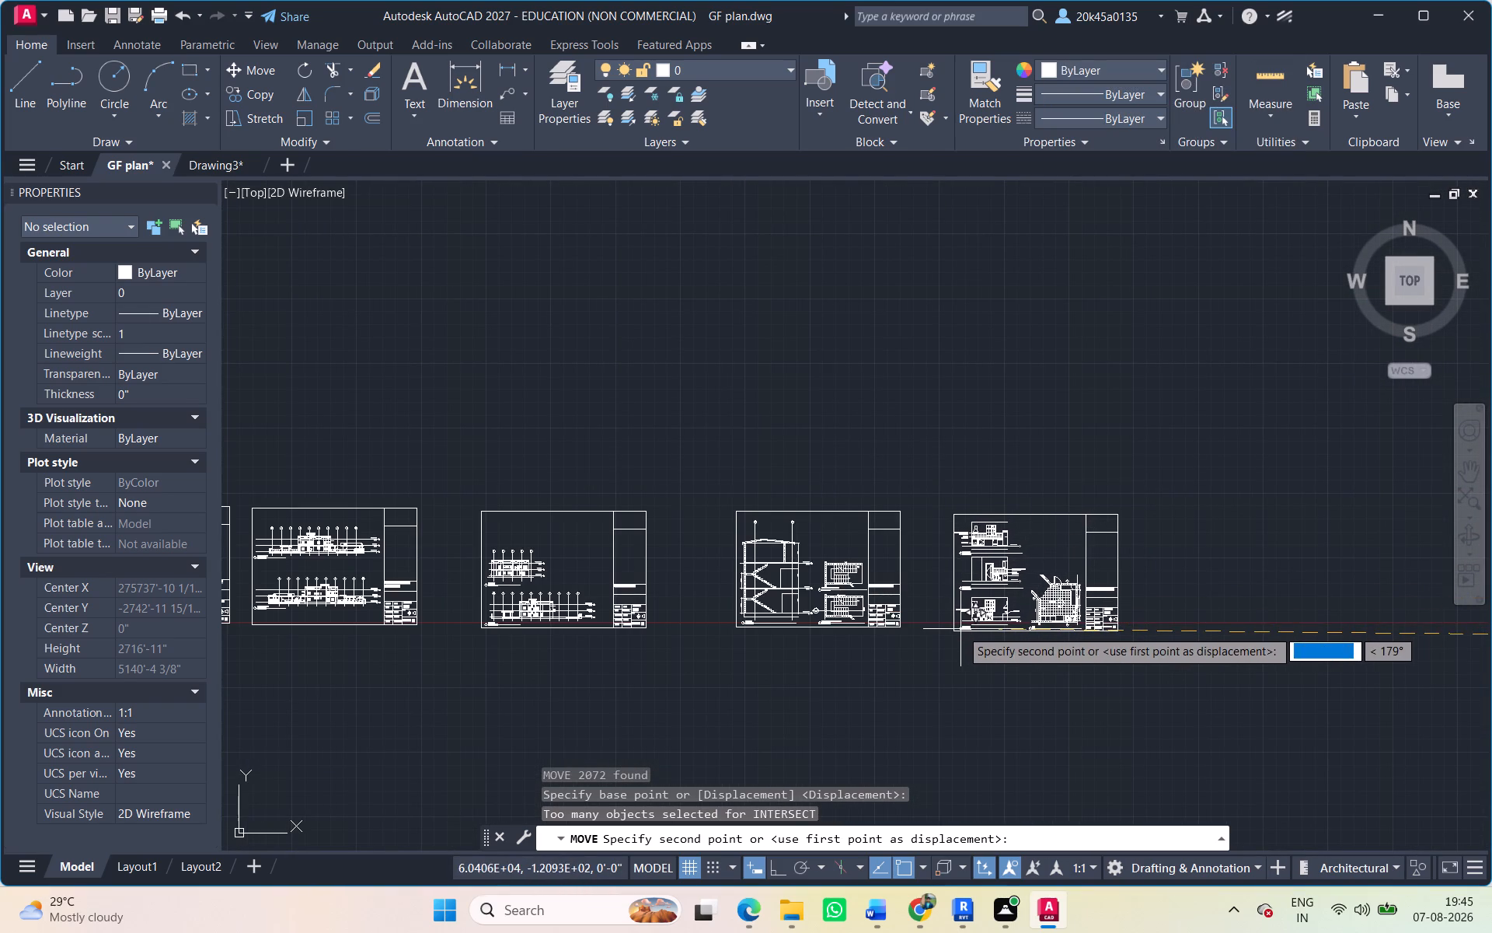
left_click(971, 623)
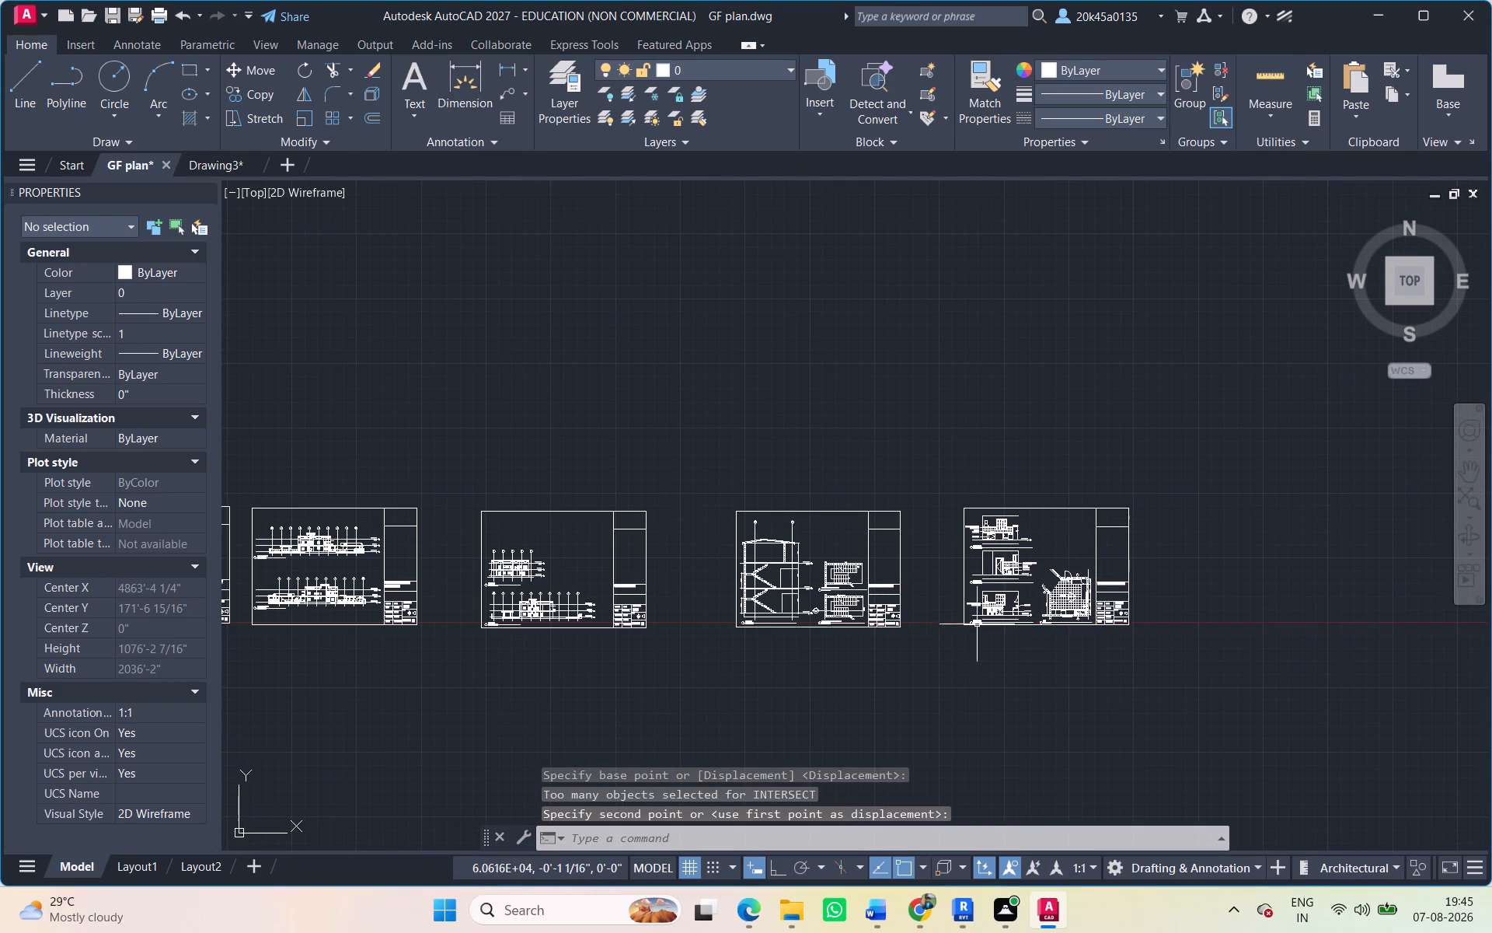
Move the thirteenth sheet, with six small elevations and a plan, placing its lower-left frame corner on the horizontal axis beyond the twelfth sheet.
scroll(1093, 625, "down", 13)
middle_click_drag(1114, 638, 236, 569)
scroll(942, 575, "up", 3)
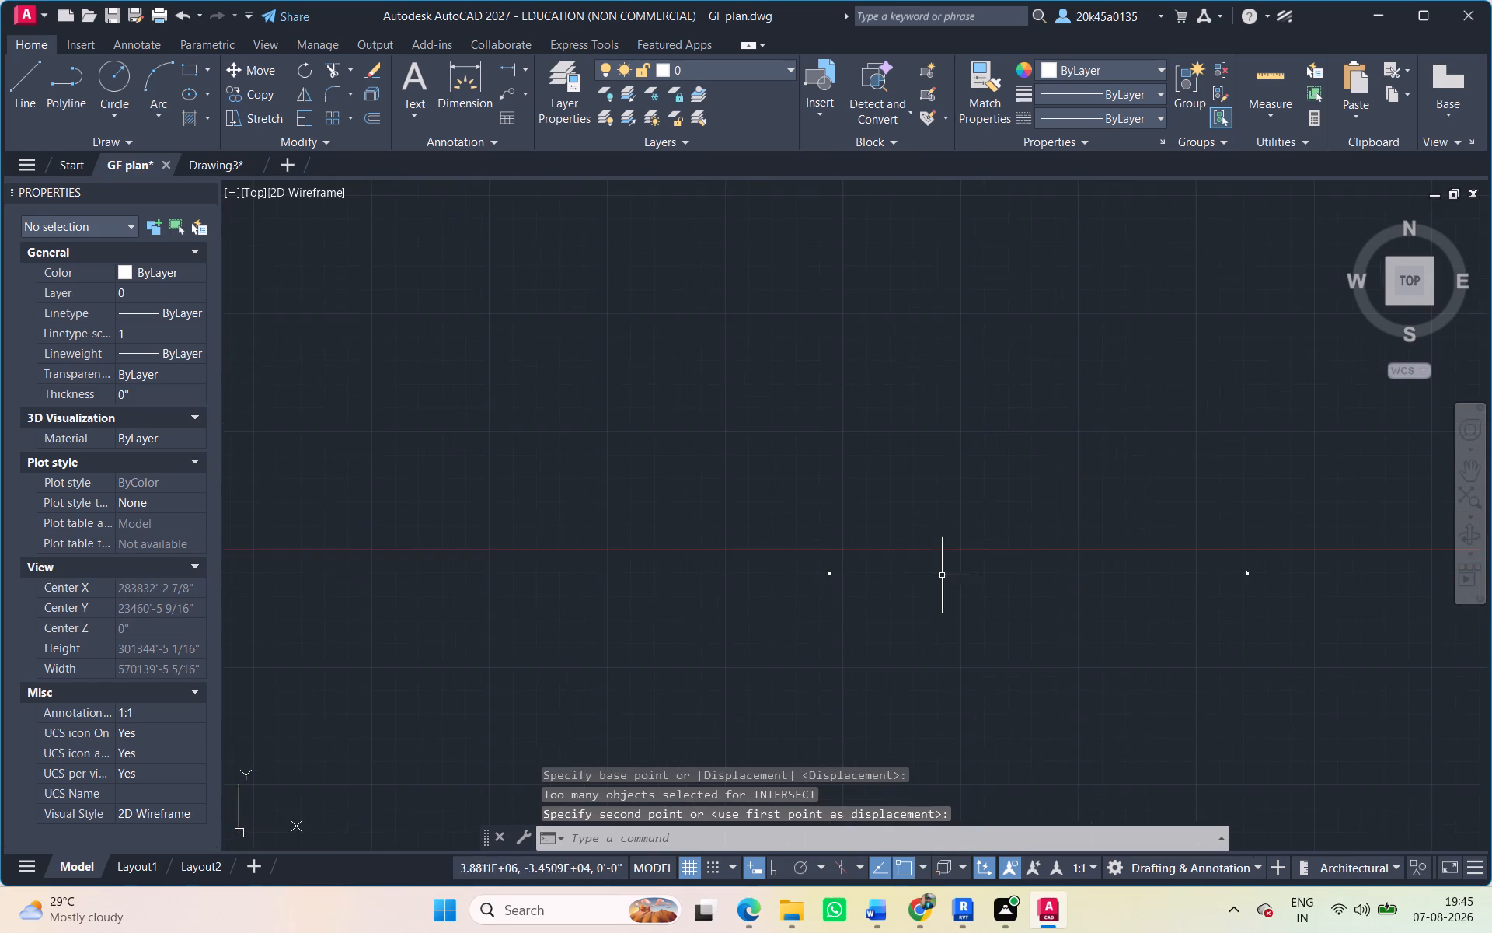
scroll(942, 575, "up", 1)
left_click(695, 541)
left_click(891, 642)
key("m")
key("space")
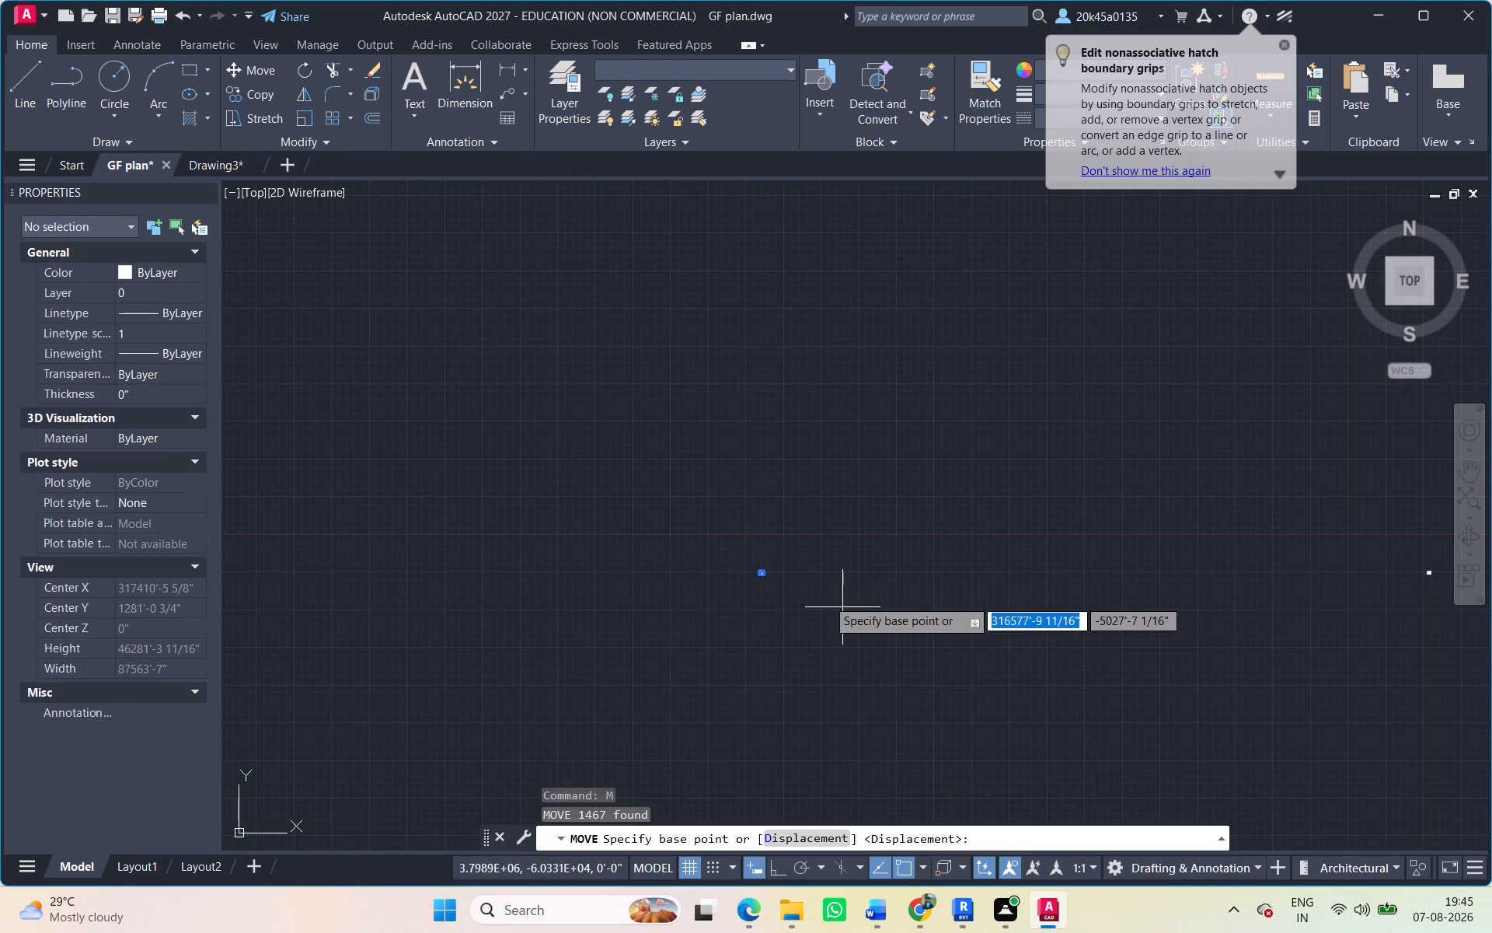
scroll(711, 573, "up", 4)
scroll(885, 606, "up", 4)
scroll(1302, 501, "down", 2)
middle_click_drag(1192, 529, 672, 598)
scroll(856, 583, "up", 2)
left_click(849, 505)
scroll(790, 587, "down", 3)
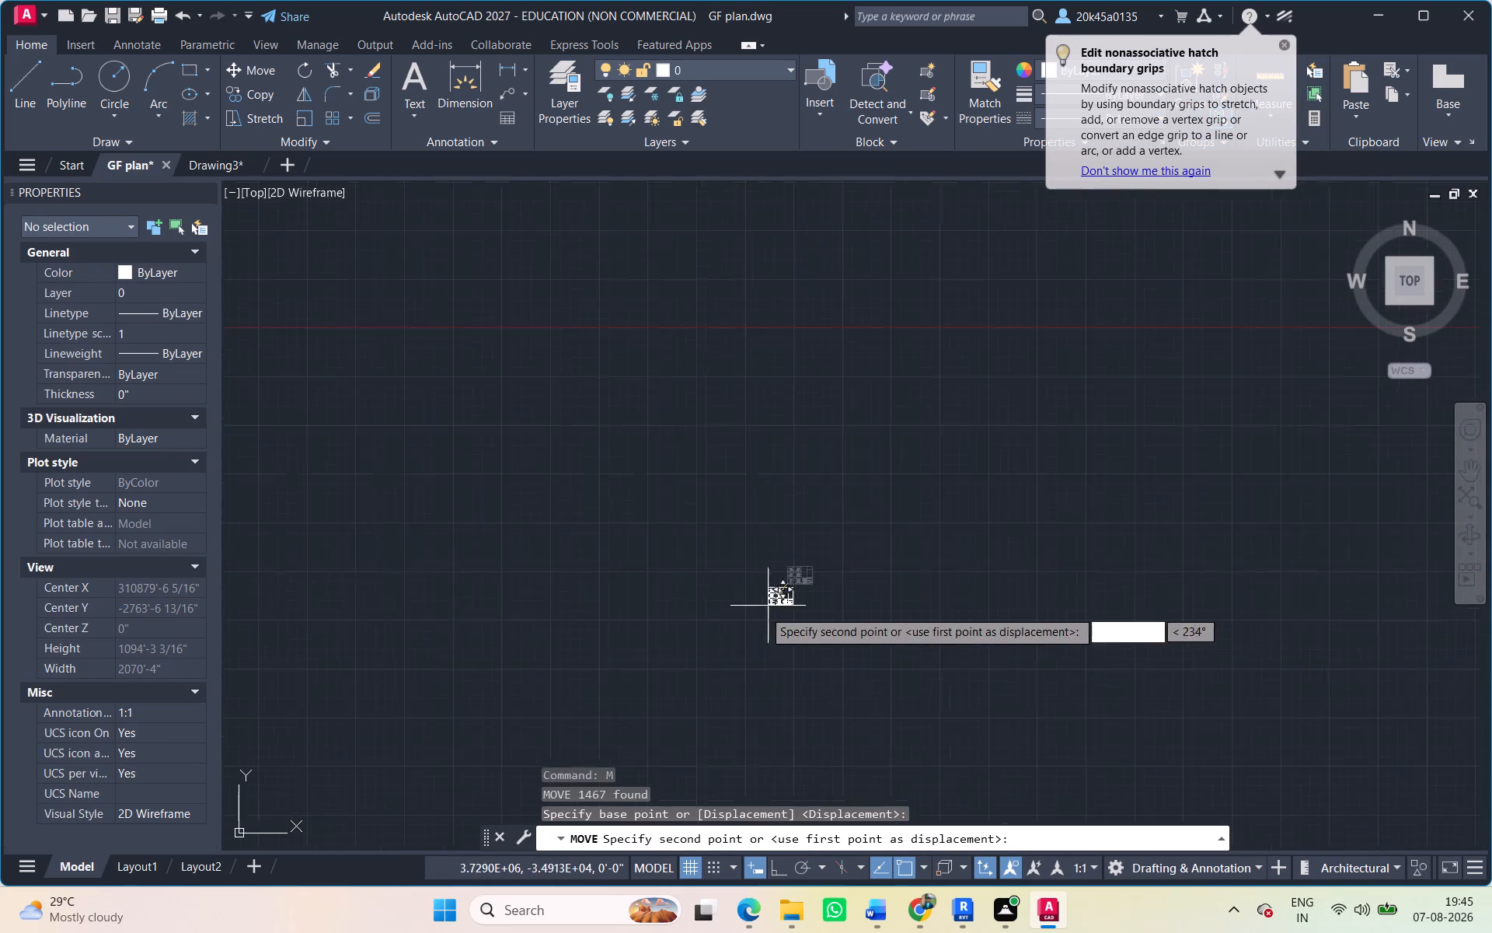
scroll(758, 611, "down", 10)
middle_click_drag(707, 614, 1421, 606)
scroll(1083, 581, "up", 3)
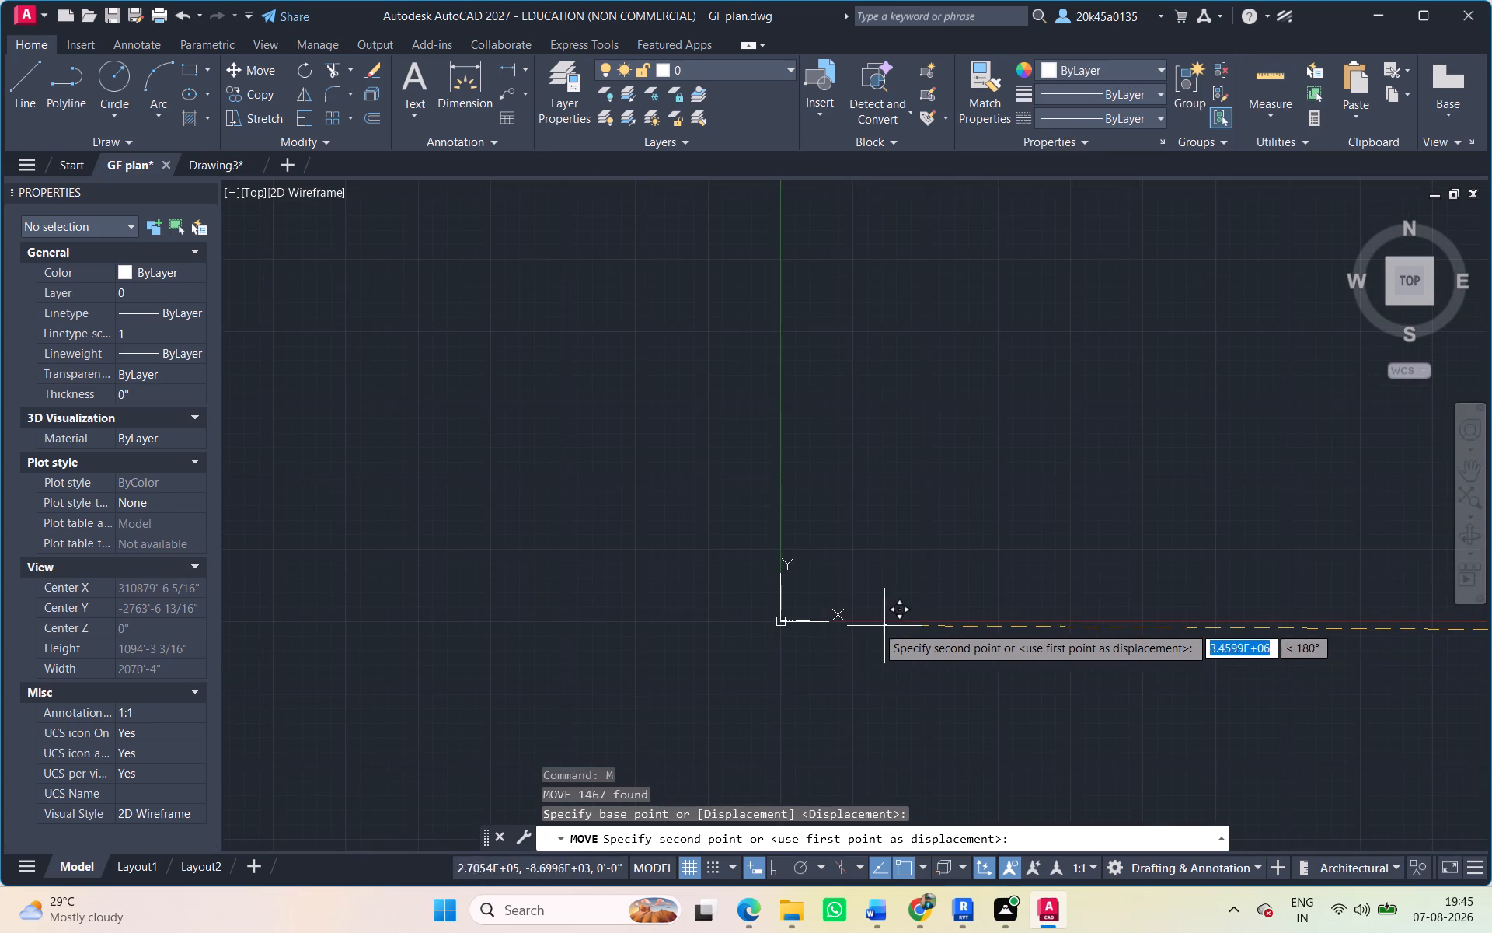
scroll(826, 631, "up", 3)
scroll(775, 593, "up", 3)
scroll(690, 622, "up", 4)
scroll(800, 565, "up", 1)
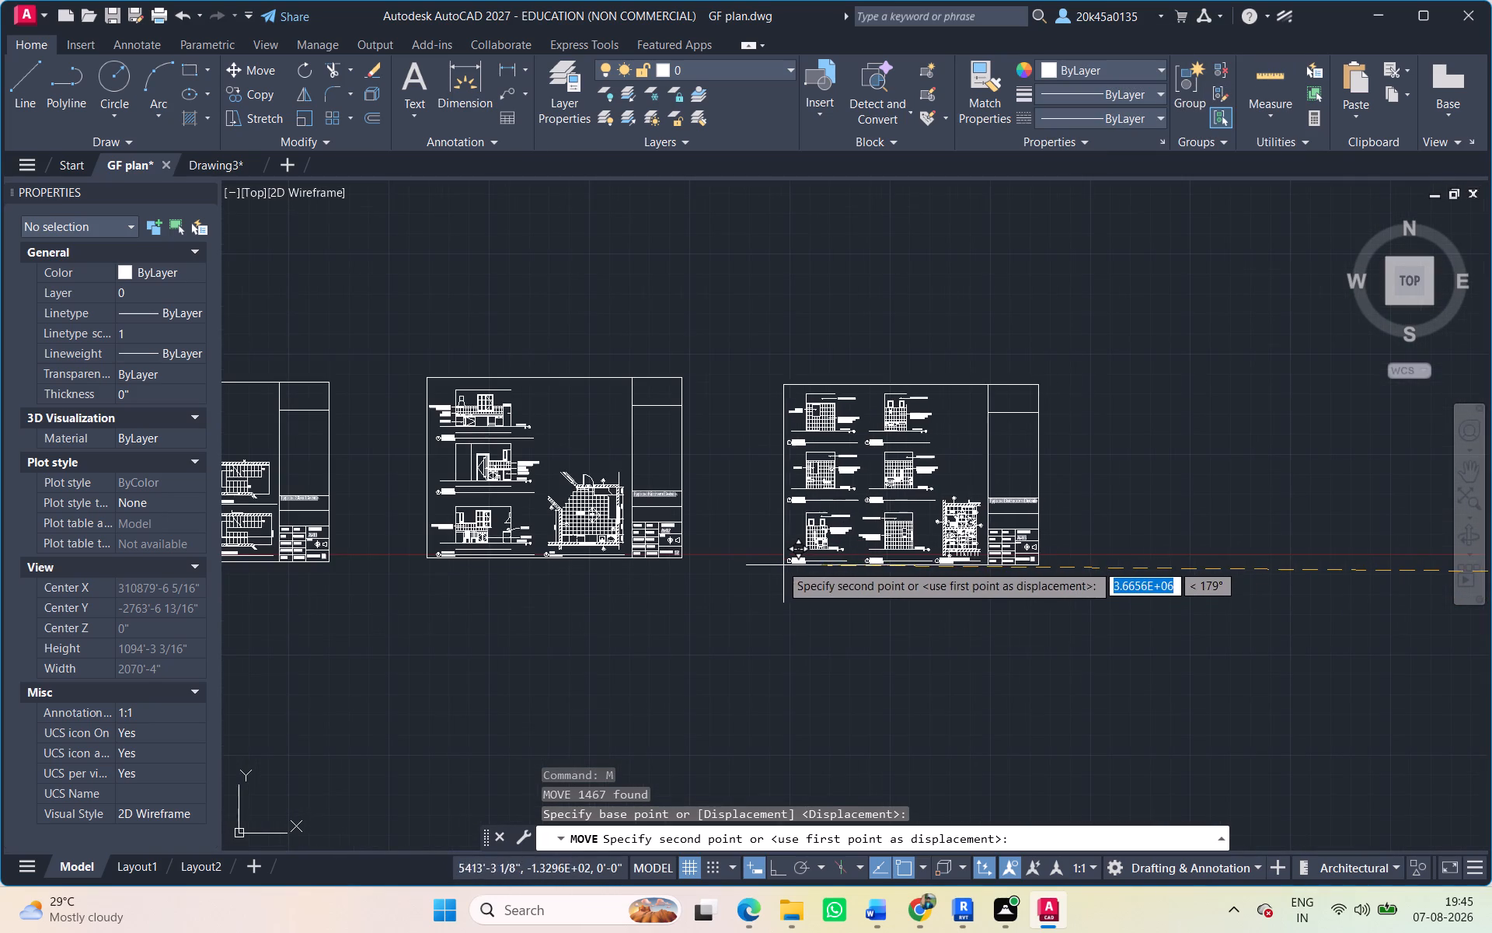
left_click(762, 554)
Move the fourteenth sheet, with four small elevations and a small plan, placing its lower-left frame corner on the horizontal axis beyond the thirteenth sheet.
scroll(1016, 629, "down", 2)
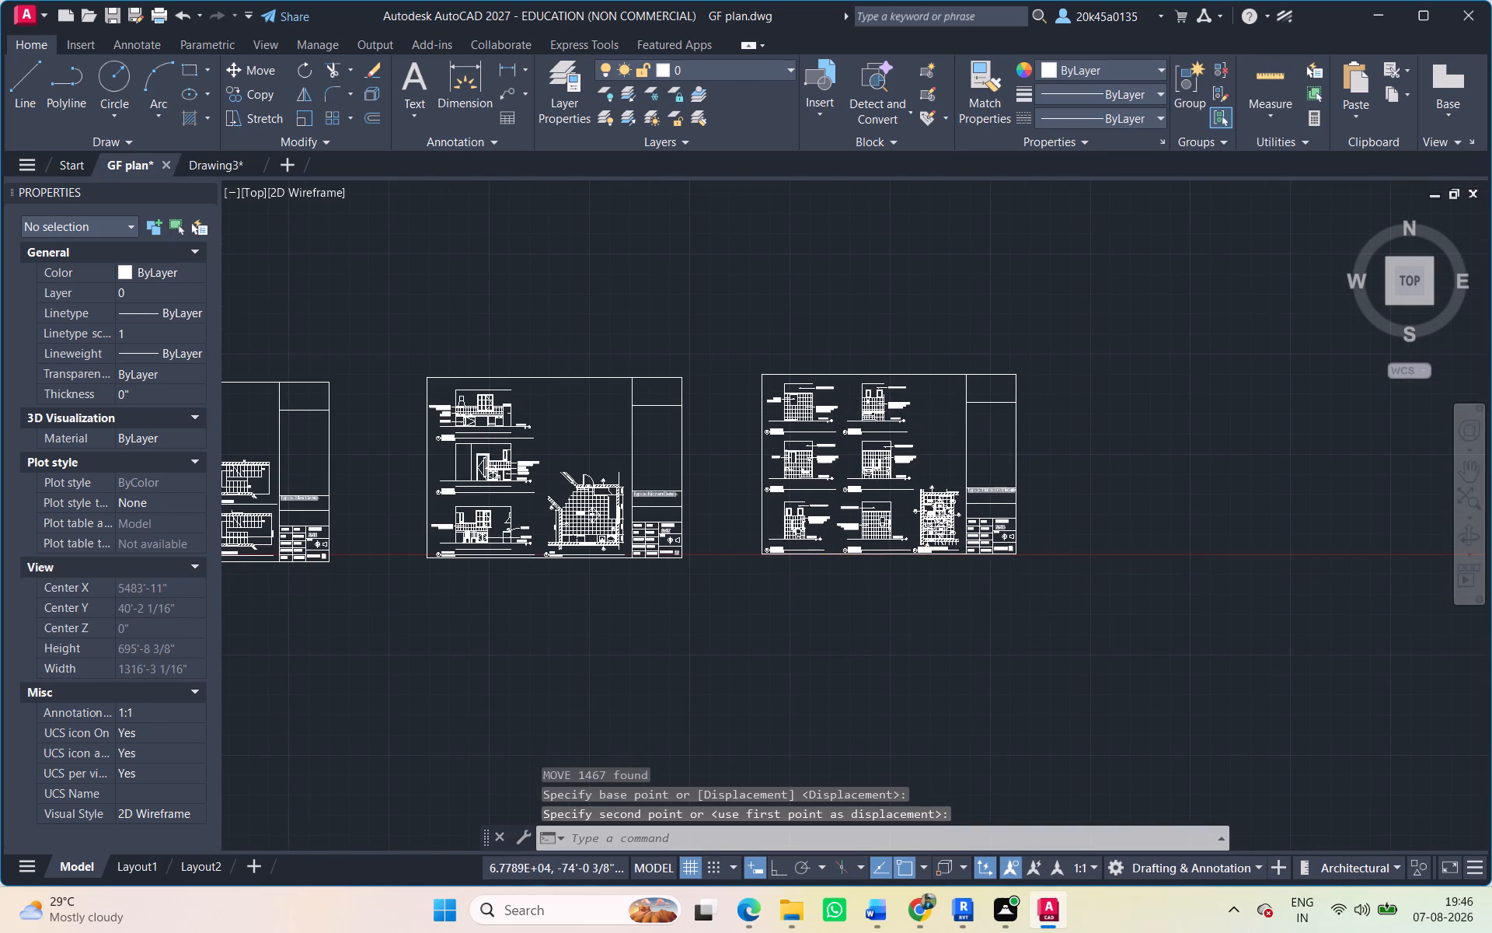
scroll(1017, 630, "down", 10)
middle_click_drag(1028, 634, 365, 619)
scroll(922, 620, "down", 3)
middle_click(316, 600)
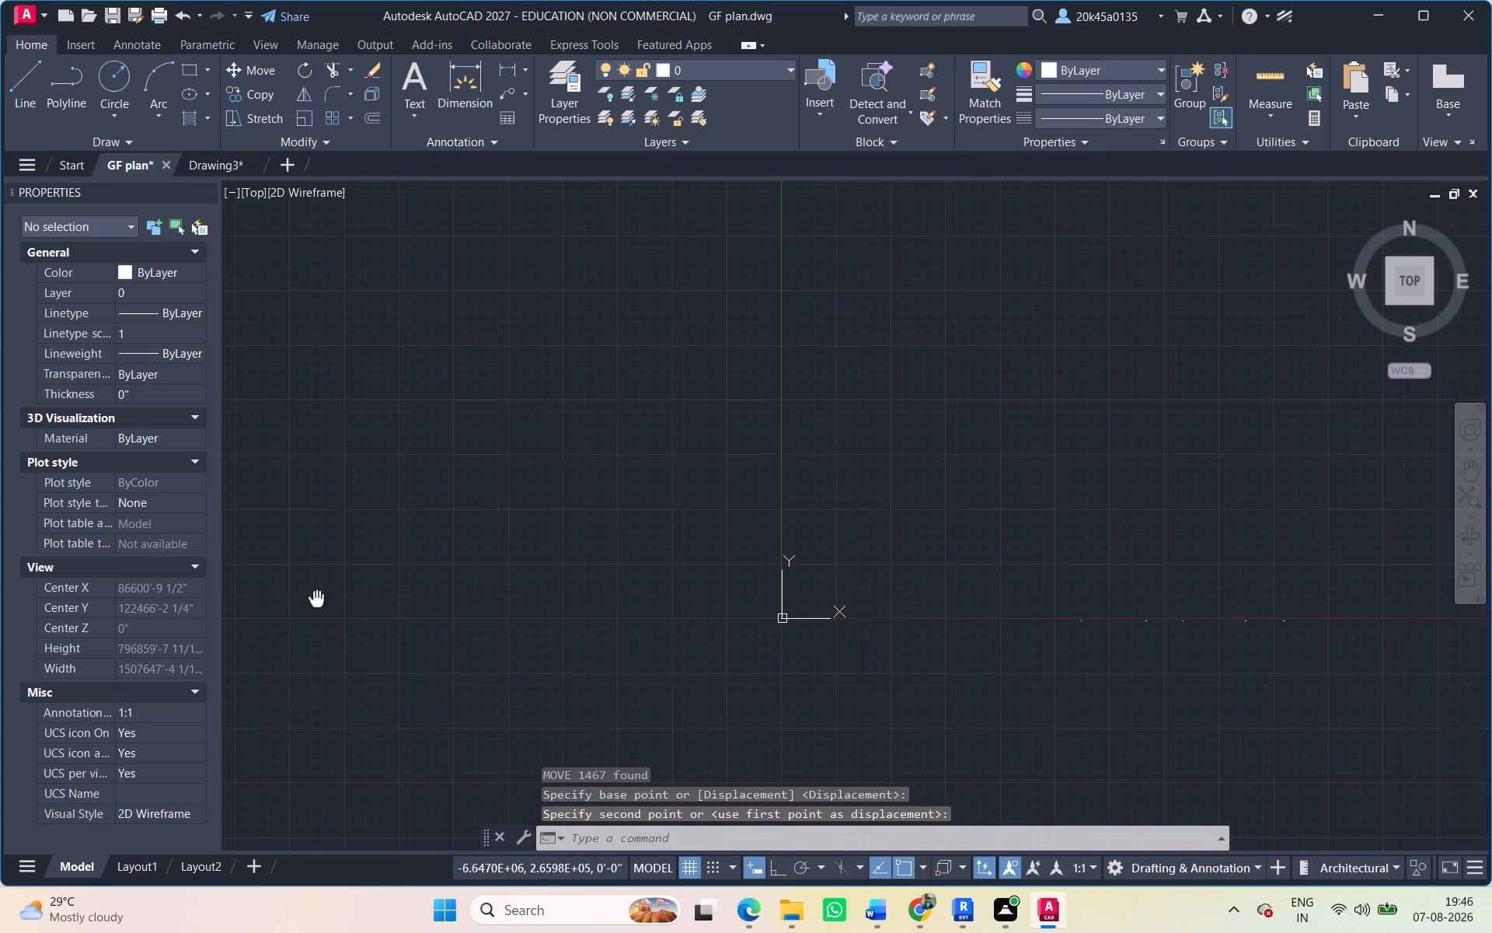
middle_click_drag(1022, 602, 768, 602)
scroll(806, 636, "up", 4)
left_click_drag(891, 505, 910, 515)
left_click(1037, 609)
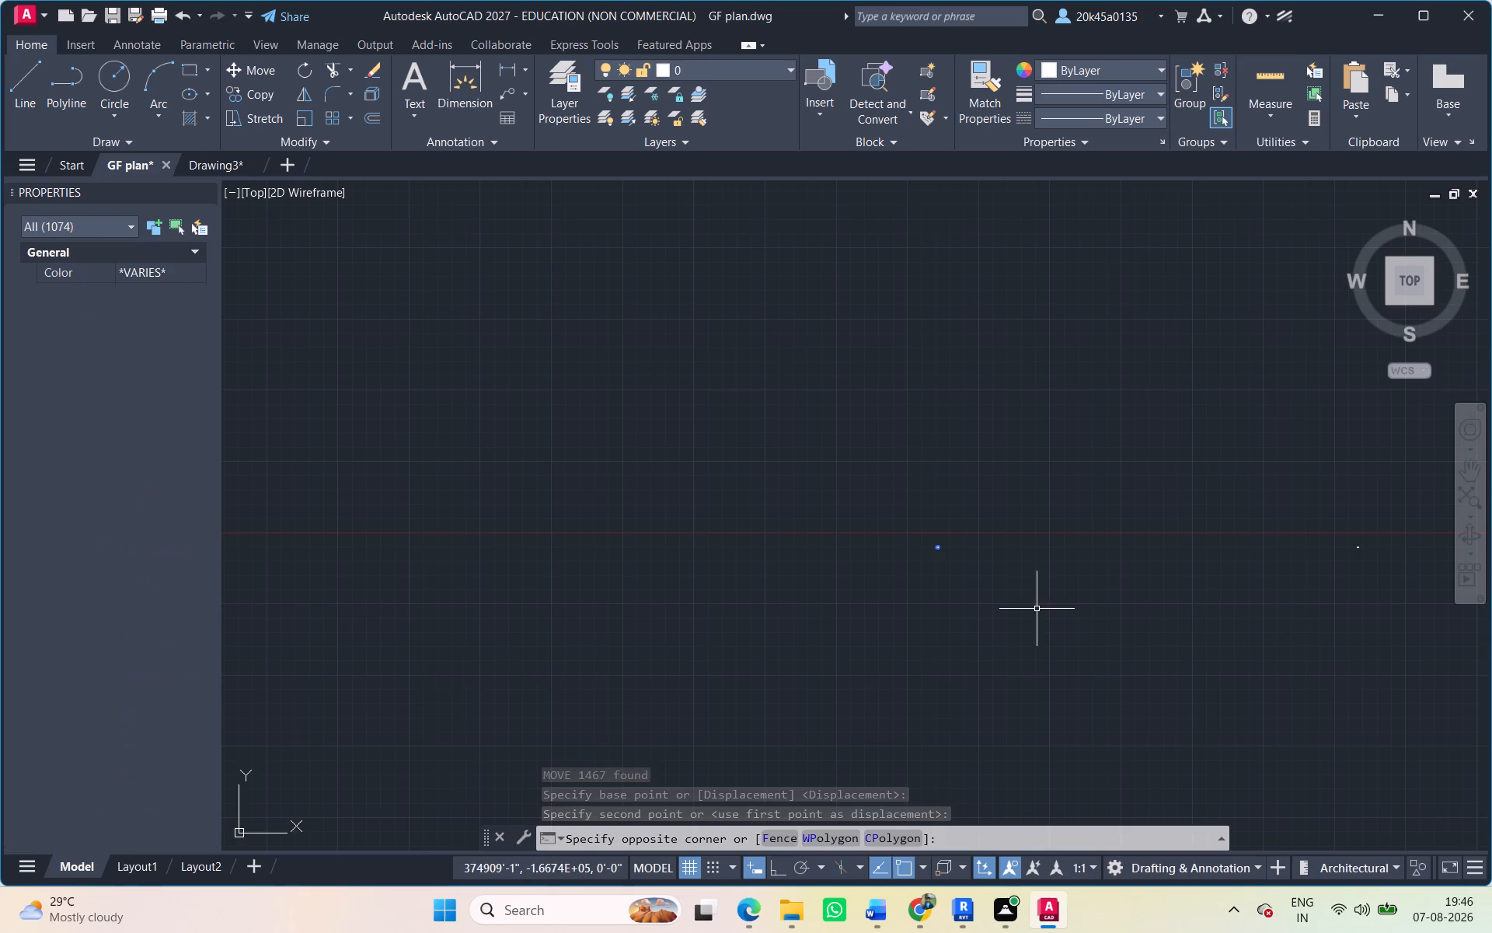
scroll(919, 563, "up", 7)
middle_click_drag(1121, 517, 889, 658)
key("m")
key("space")
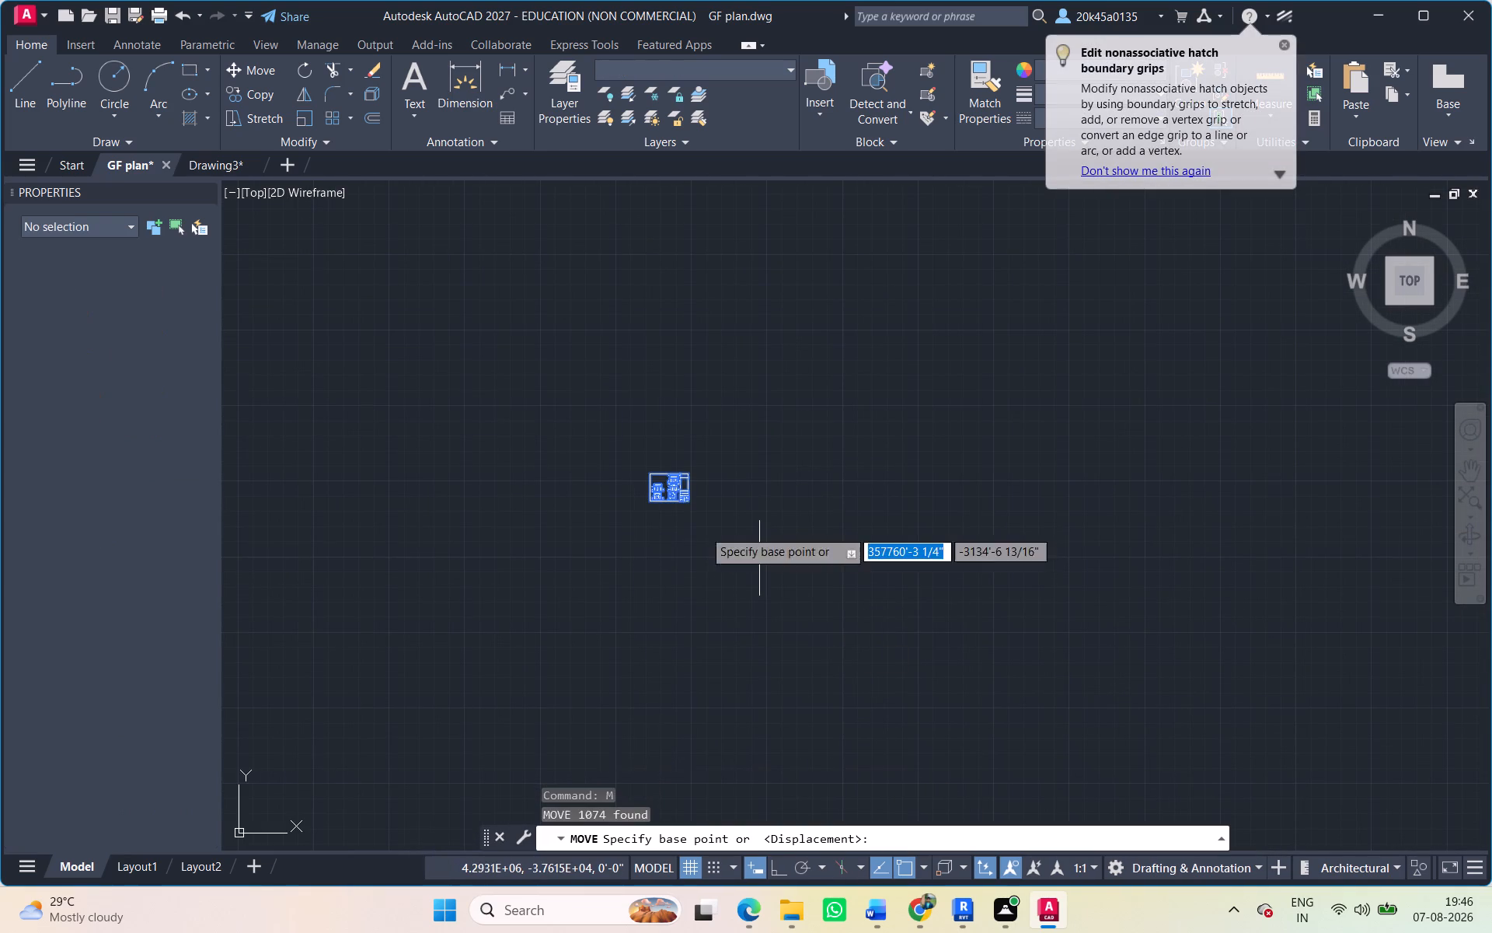
scroll(648, 507, "up", 4)
middle_click_drag(658, 515, 671, 653)
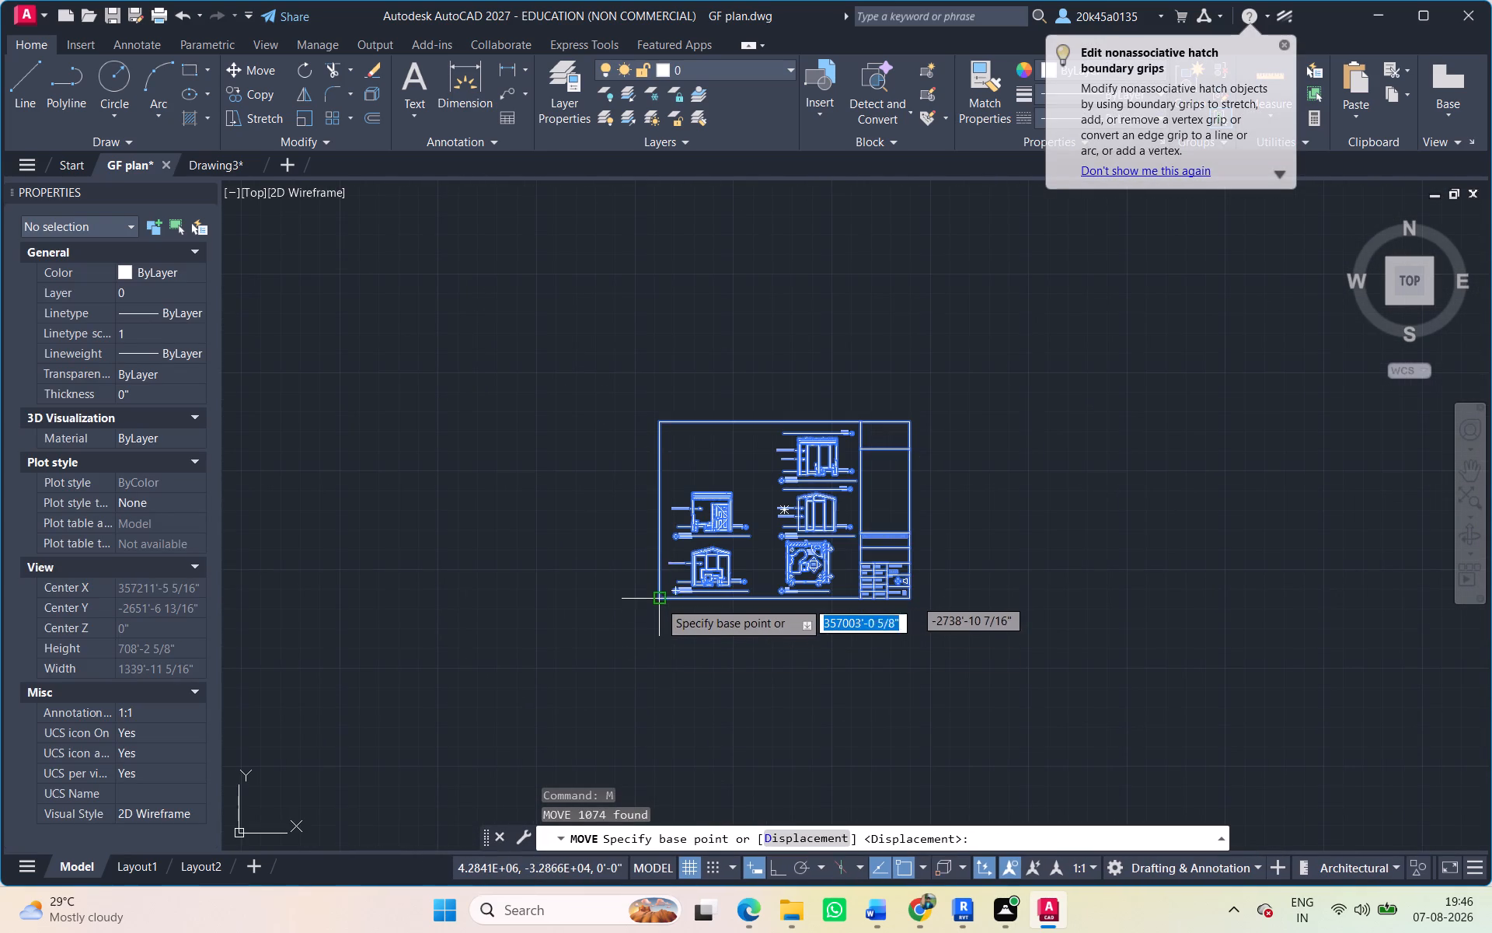
left_click(659, 602)
scroll(571, 600, "down", 6)
middle_click_drag(571, 600, 1114, 646)
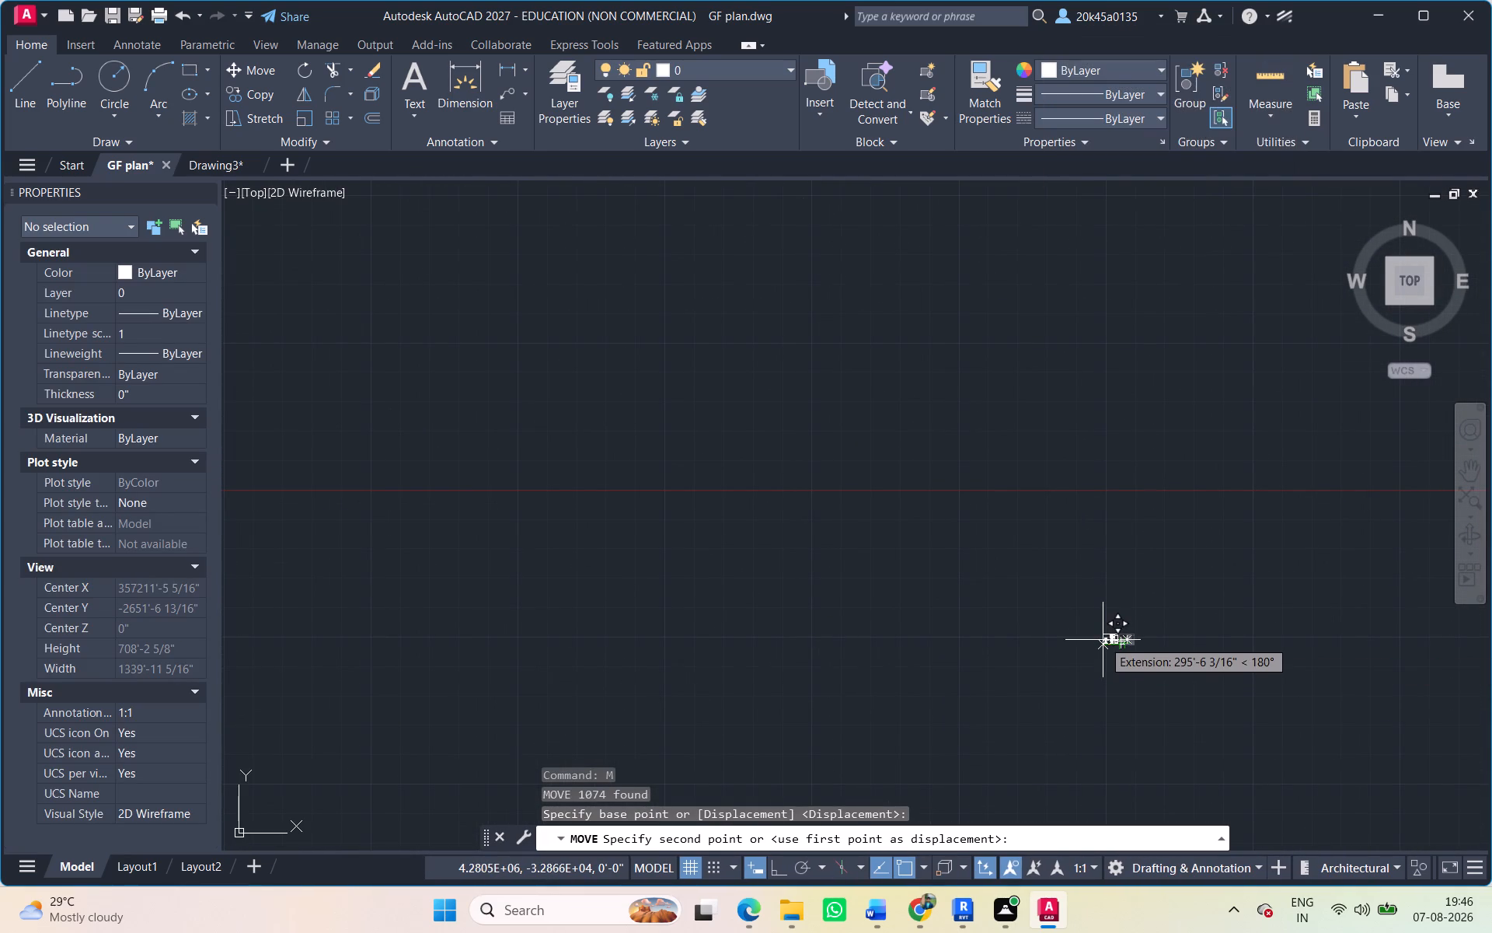
scroll(862, 631, "down", 4)
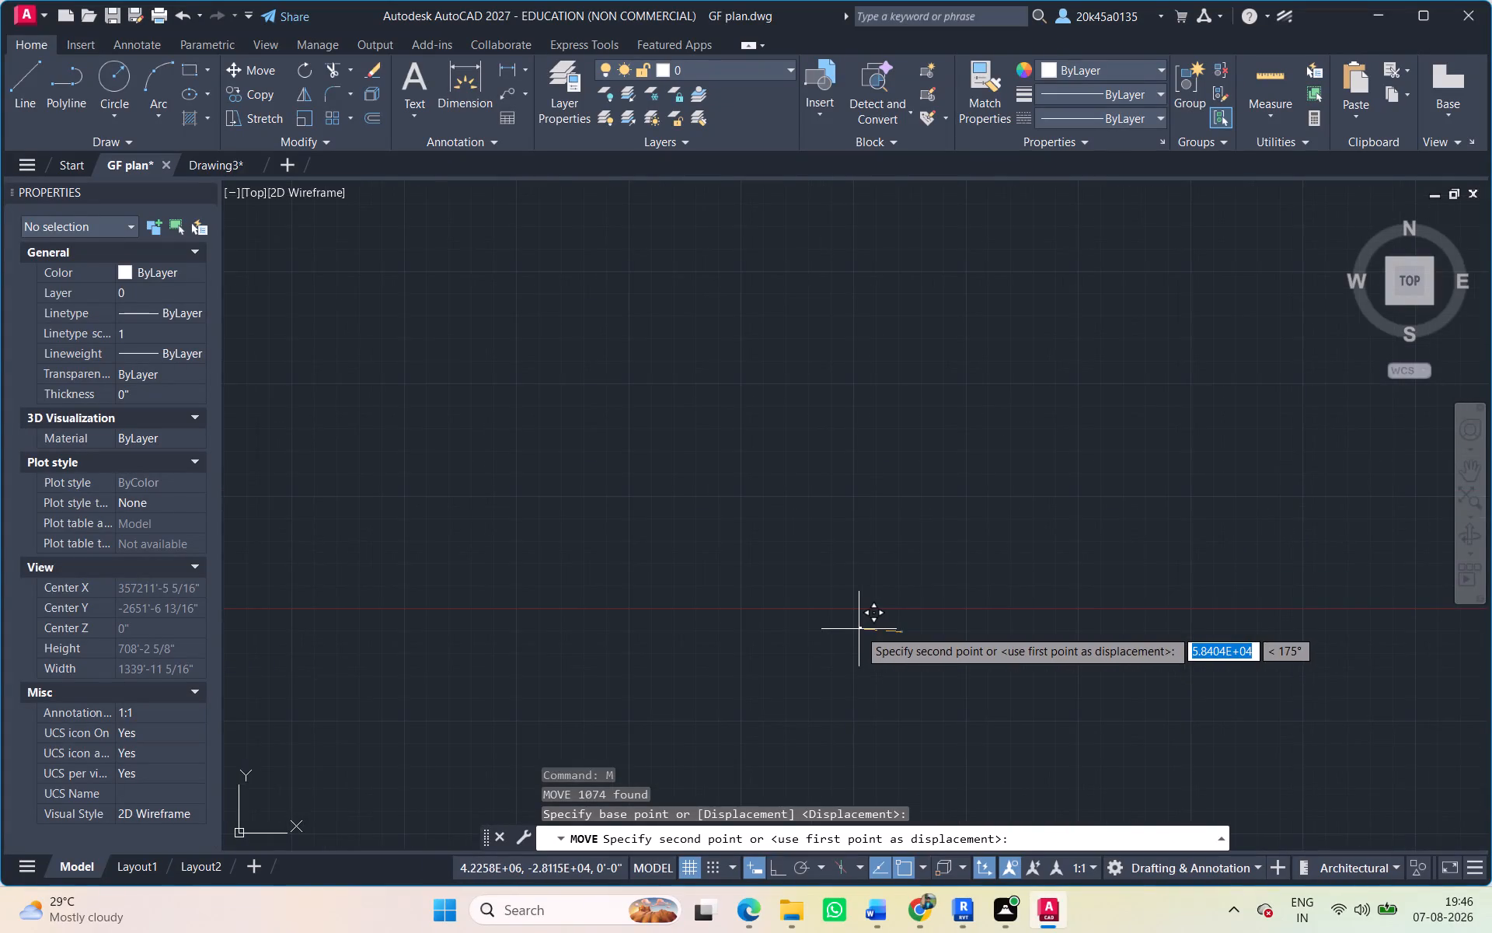
scroll(858, 629, "down", 4)
middle_click_drag(854, 629, 1322, 550)
scroll(819, 541, "up", 3)
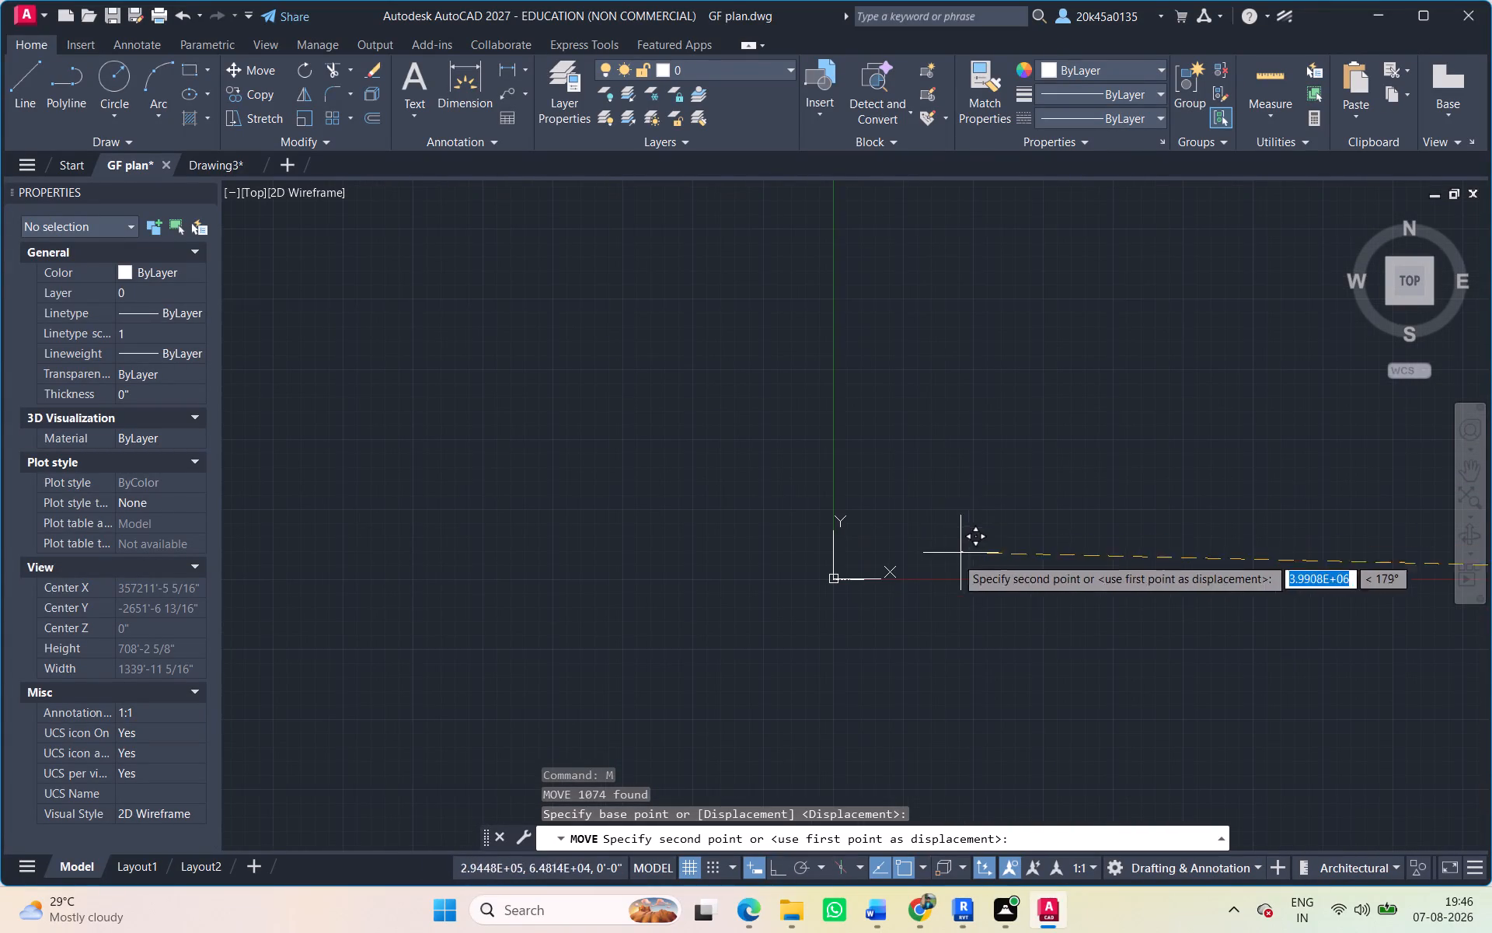
scroll(835, 588, "up", 3)
scroll(920, 555, "up", 9)
scroll(1121, 584, "down", 3)
middle_click_drag(1121, 584, 1010, 549)
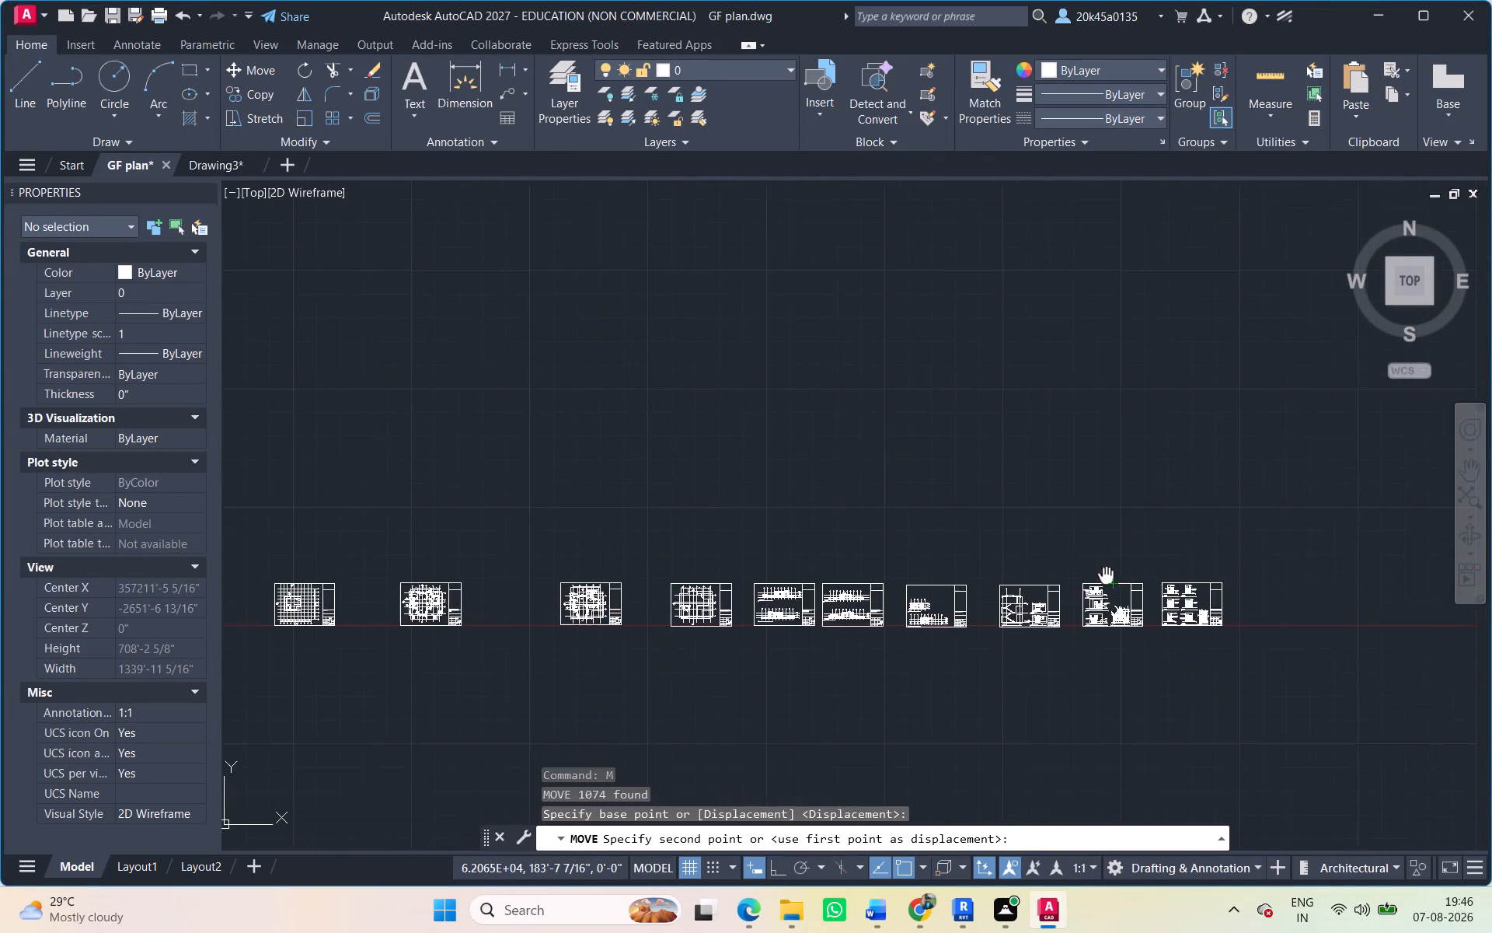
middle_click_drag(1010, 549, 766, 520)
scroll(945, 585, "up", 3)
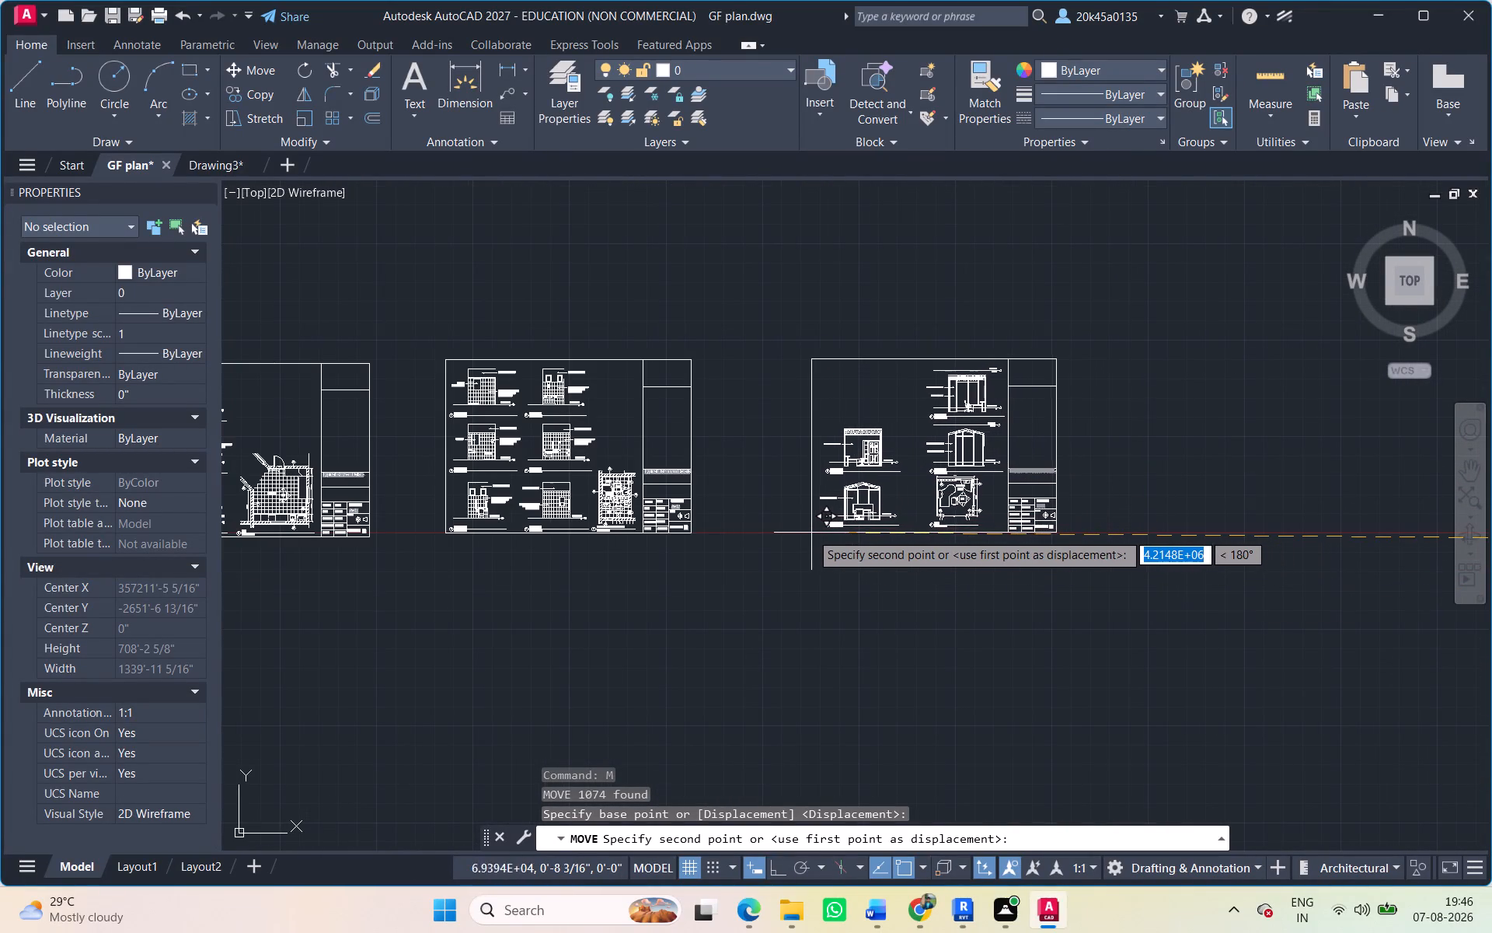
left_click(807, 533)
Move the fifteenth sheet, with two long drawings stacked low in the frame, placing its lower-left frame corner on the horizontal axis beyond the fourteenth sheet.
scroll(1033, 577, "up", 1)
scroll(1033, 577, "down", 8)
middle_click_drag(1033, 577, 228, 550)
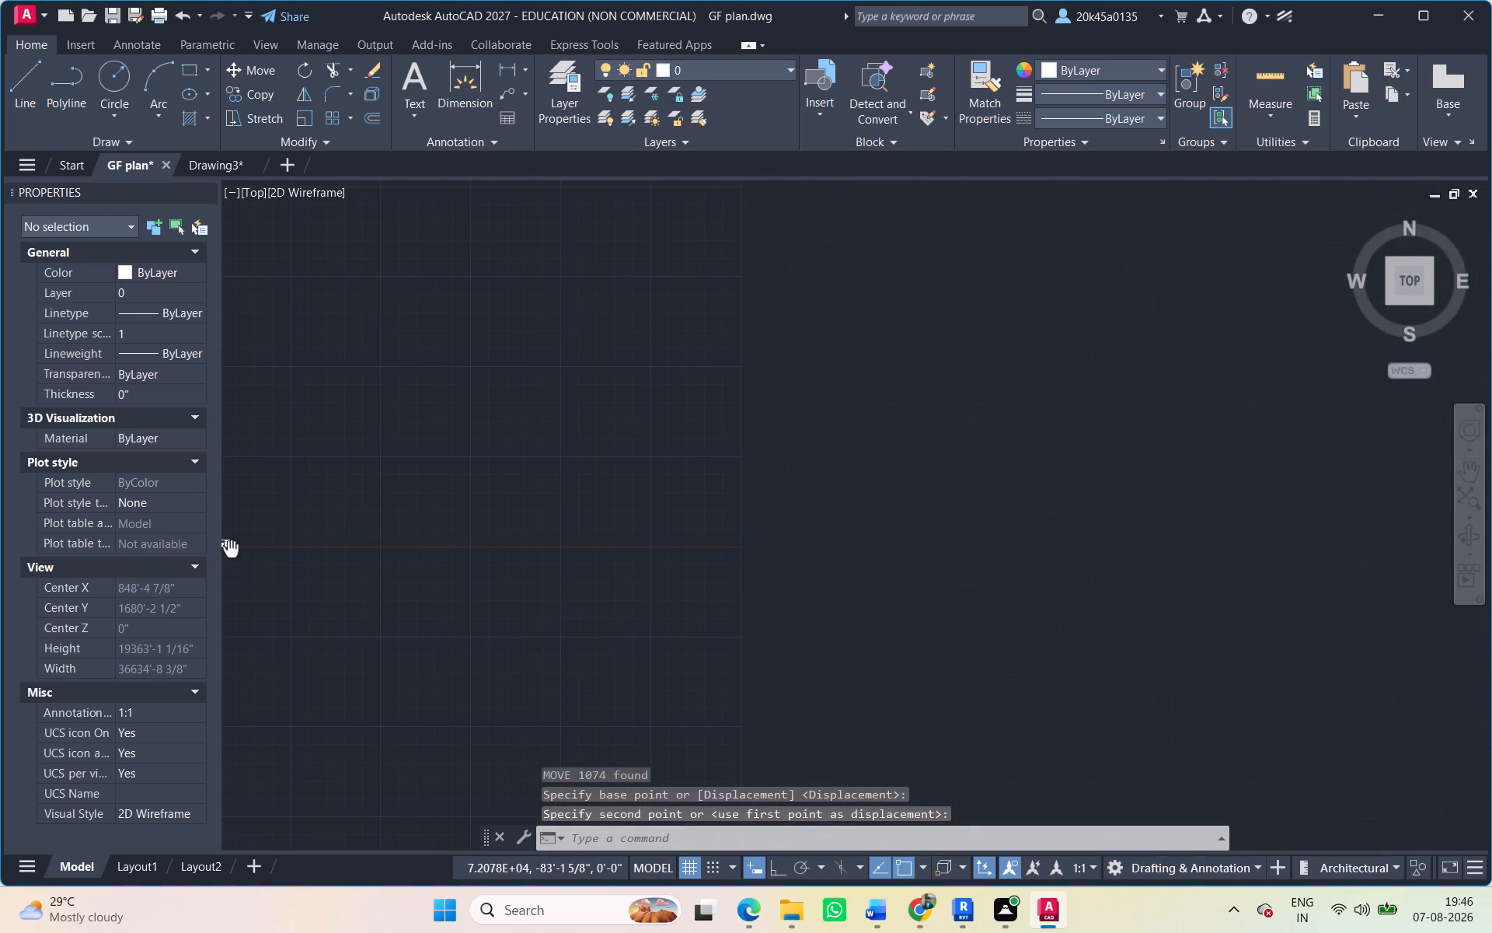
scroll(984, 557, "down", 2)
middle_click_drag(984, 557, 98, 533)
scroll(745, 544, "down", 2)
middle_click_drag(747, 545, 352, 550)
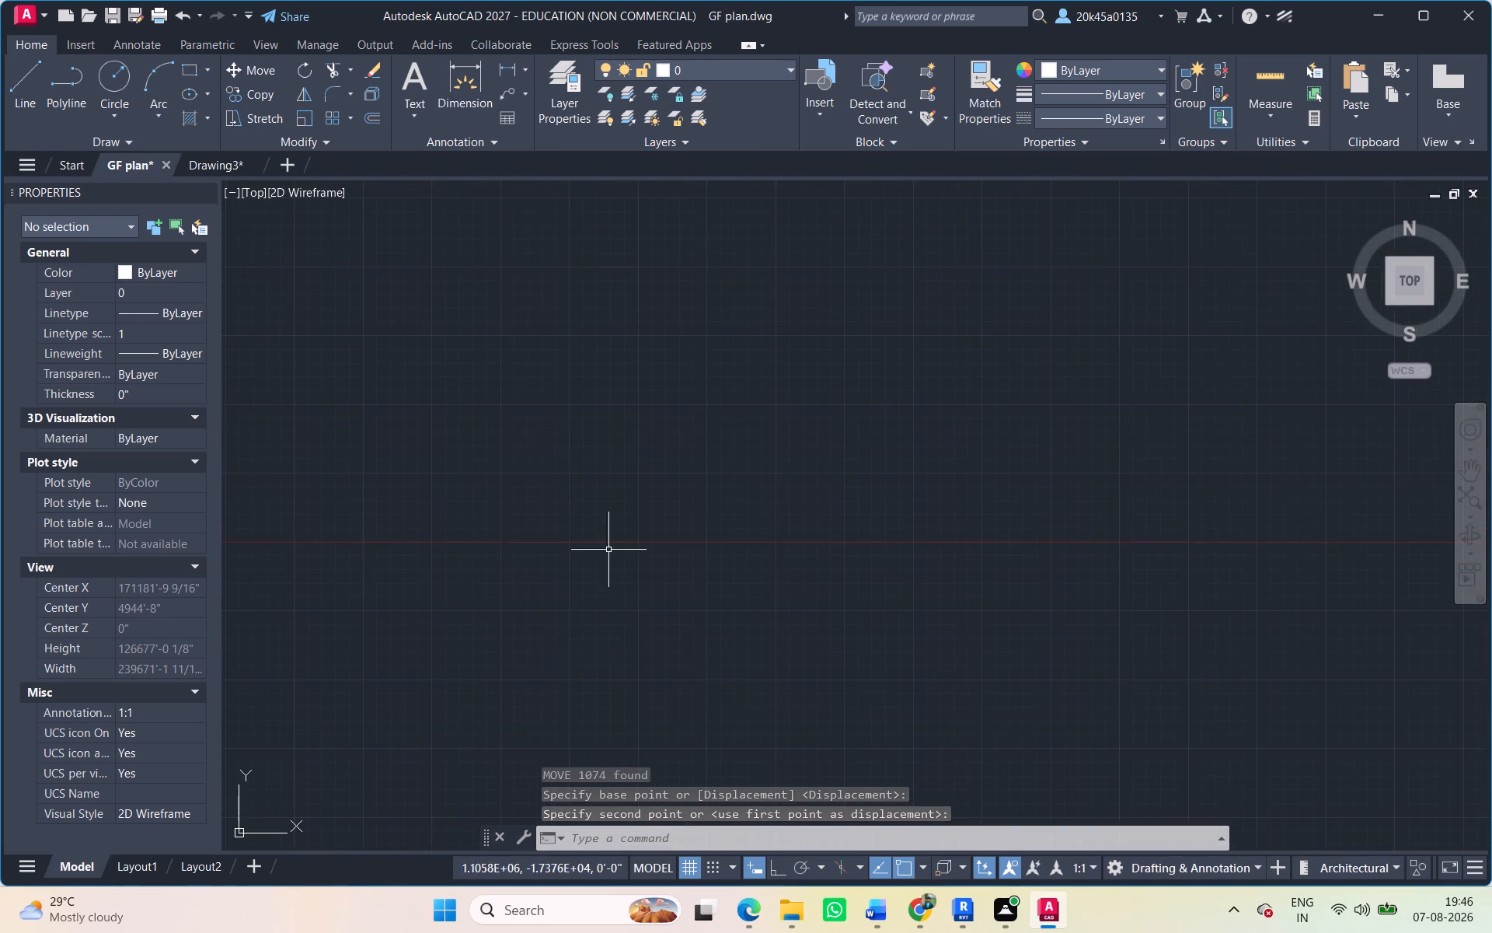
scroll(768, 551, "down", 3)
middle_click_drag(753, 554, 316, 554)
scroll(679, 545, "up", 6)
middle_click_drag(716, 563, 723, 433)
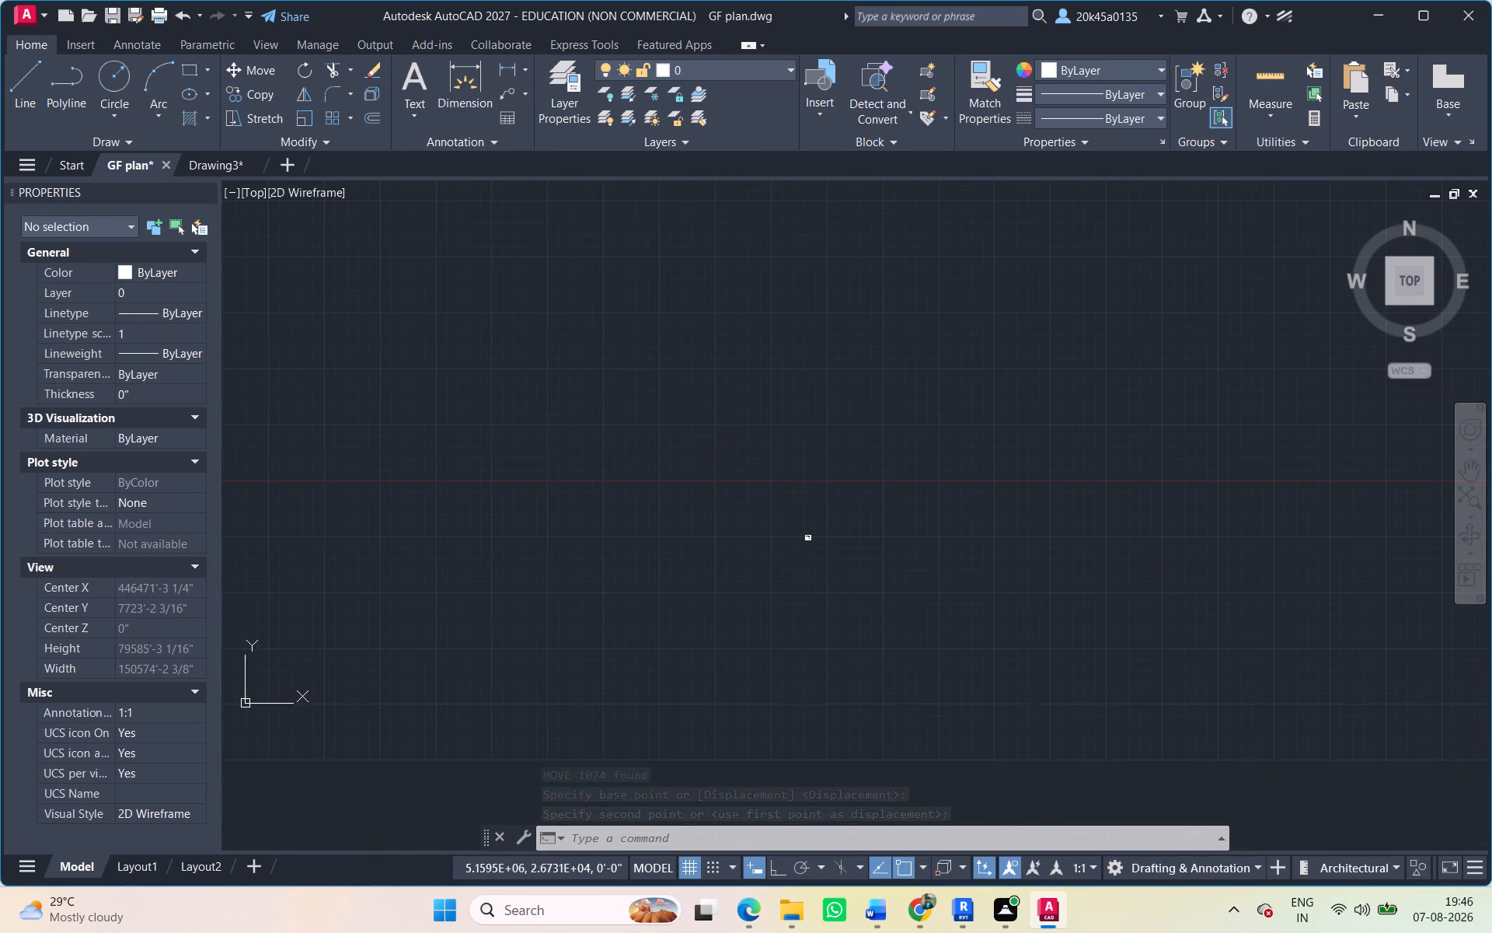
left_click(746, 462)
left_click(850, 589)
key("m")
key("space")
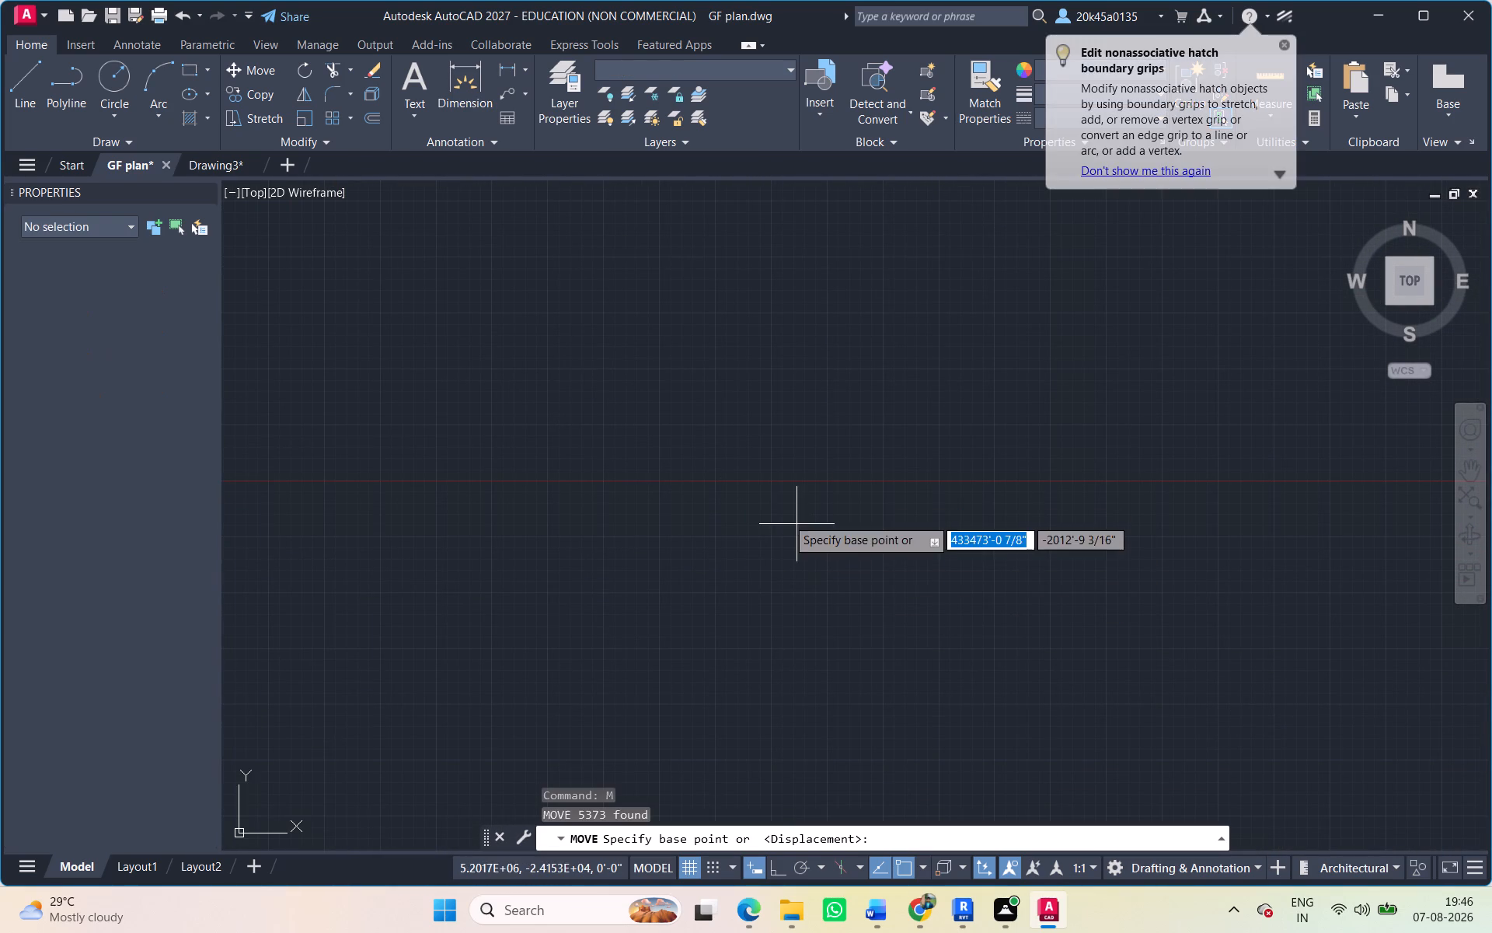
scroll(784, 531, "up", 4)
scroll(871, 584, "up", 4)
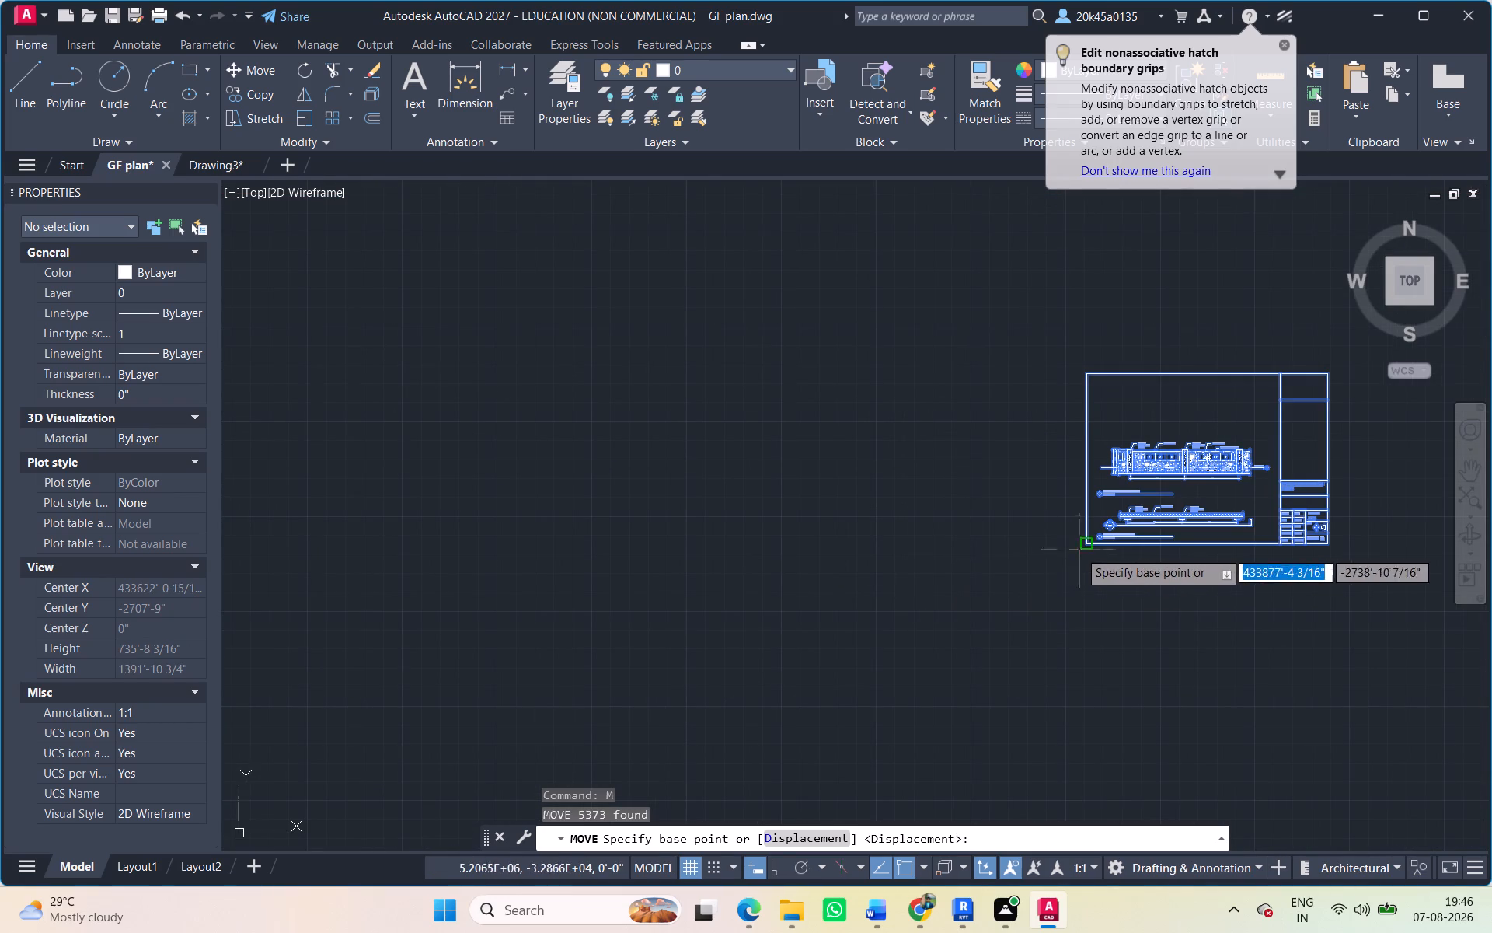
left_click(1085, 546)
scroll(797, 554, "down", 14)
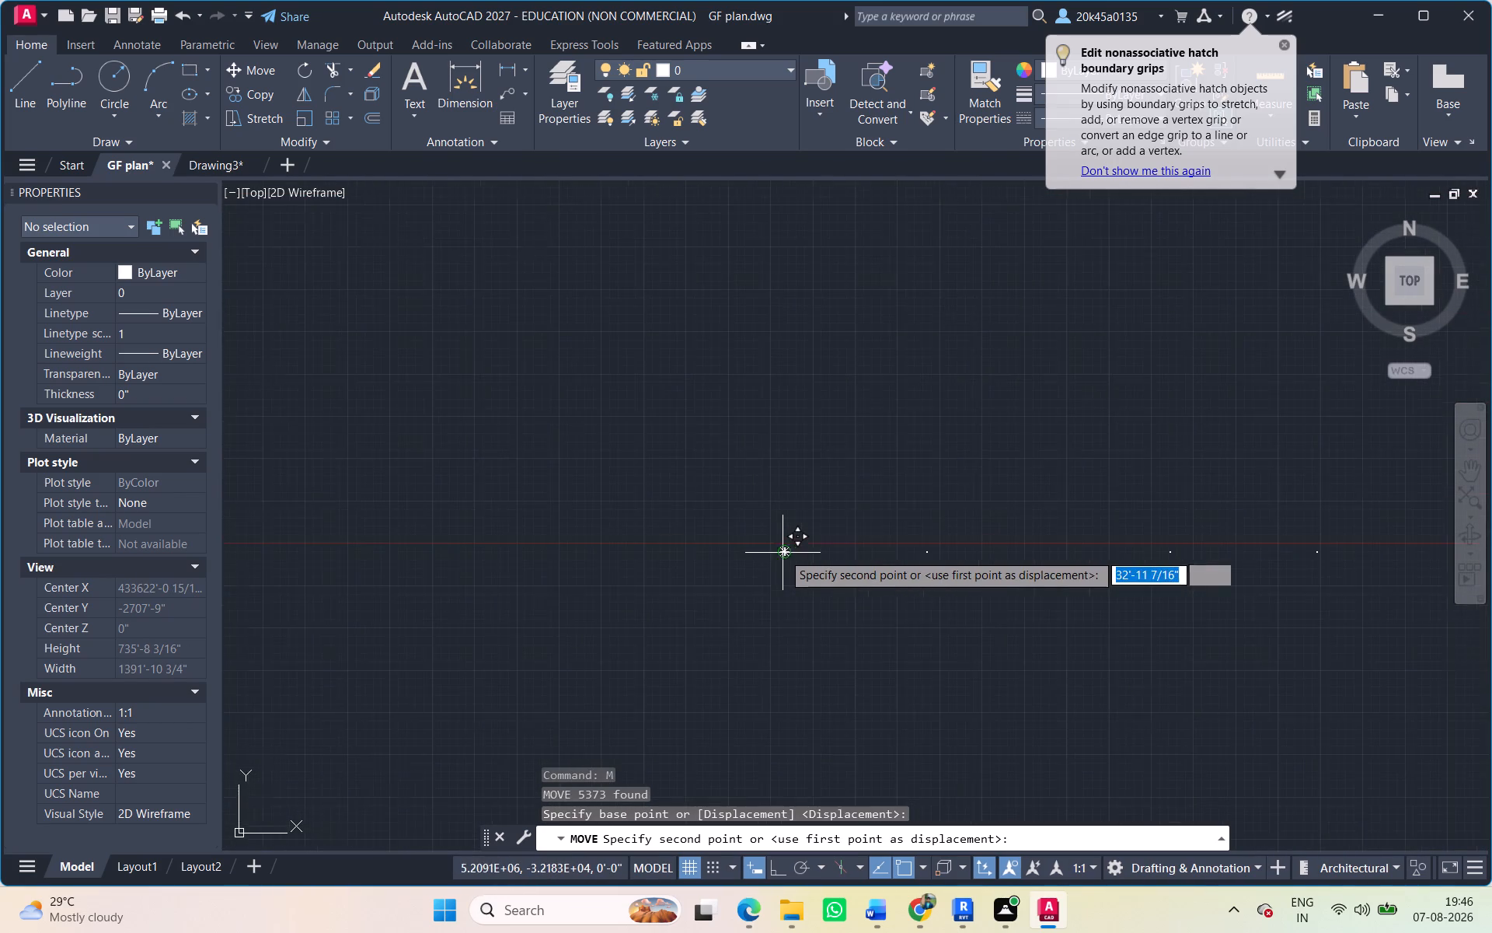
middle_click_drag(783, 553, 1324, 541)
scroll(856, 562, "down", 4)
middle_click_drag(768, 558, 1066, 557)
scroll(1025, 548, "up", 4)
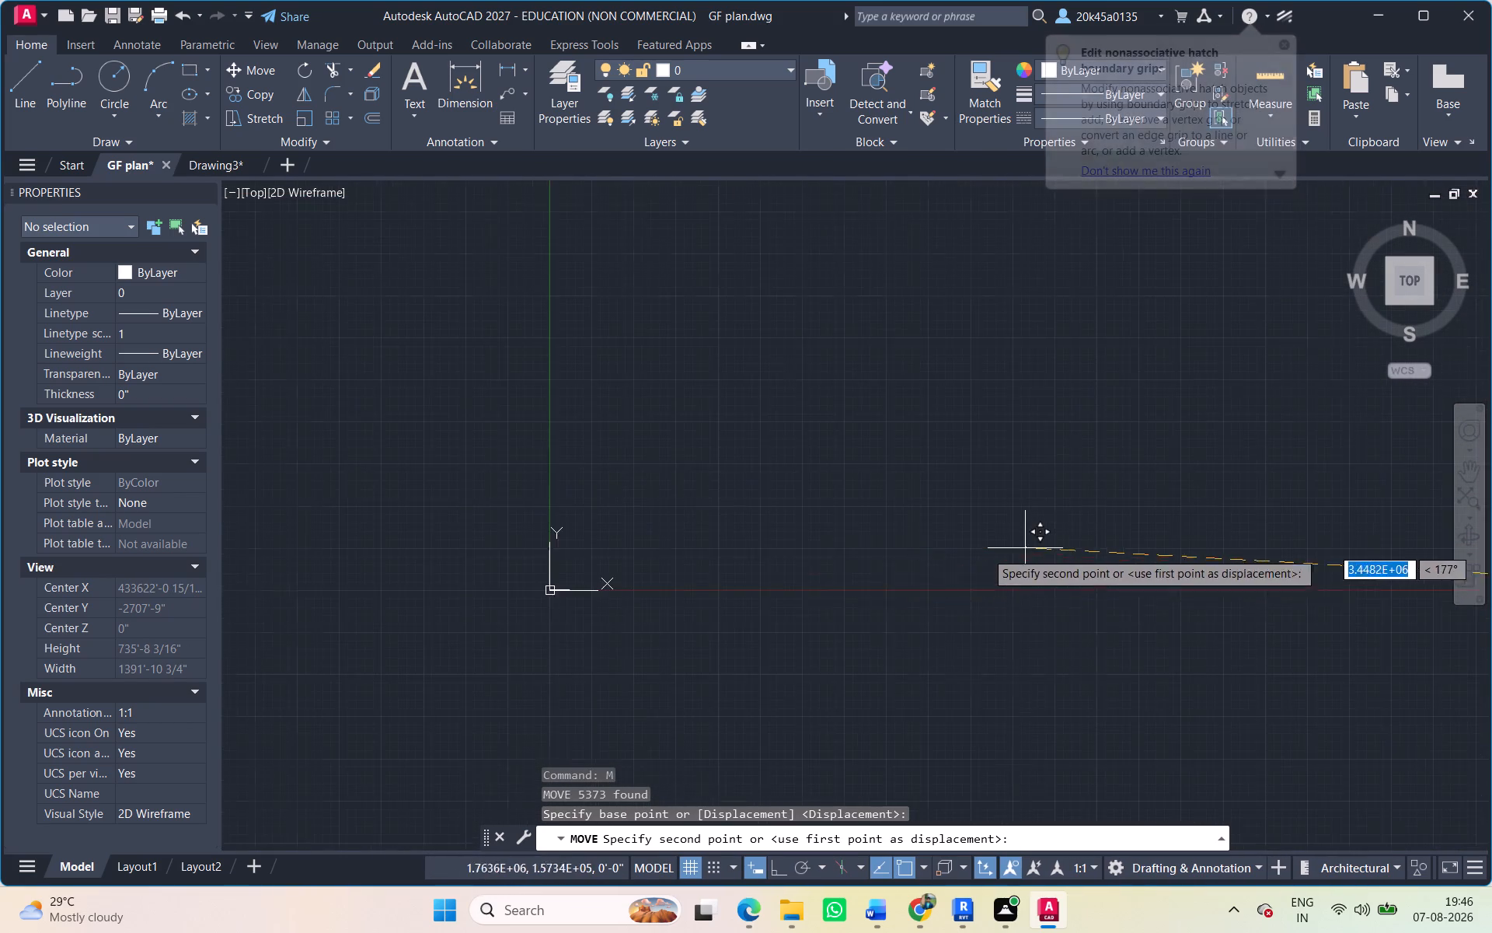
scroll(758, 571, "up", 3)
middle_click_drag(500, 598, 1217, 502)
scroll(1047, 544, "up", 3)
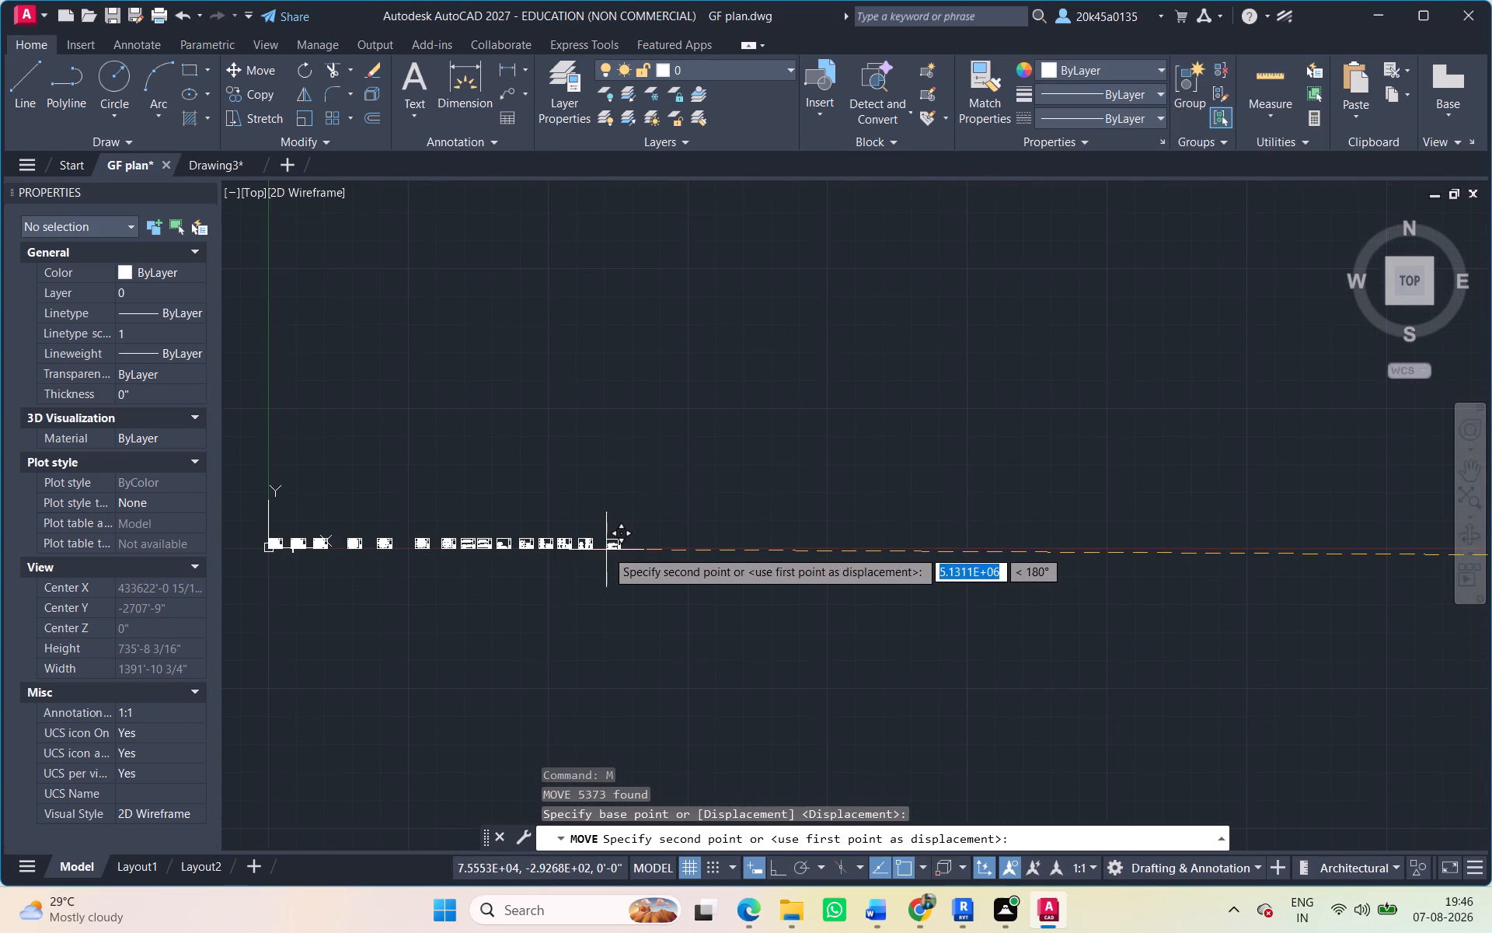
scroll(601, 550, "up", 6)
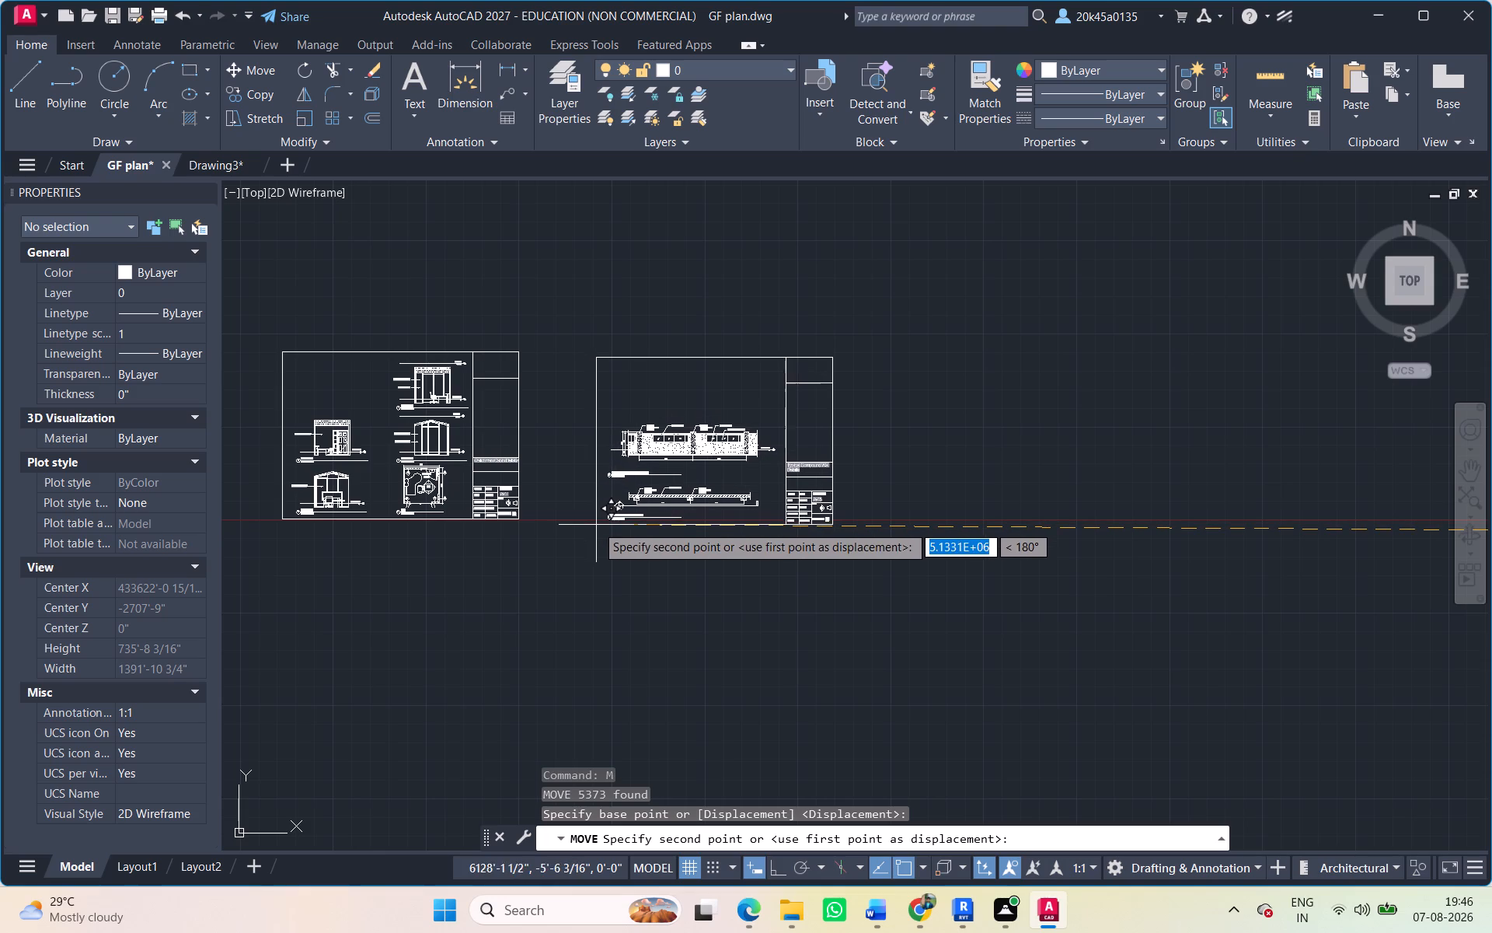
left_click(612, 519)
Move the sixteenth sheet, with a single gridded furniture layout plan, placing its lower-left frame corner on the horizontal axis beyond the fifteenth sheet.
scroll(1040, 554, "down", 8)
middle_click_drag(1070, 563, 866, 528)
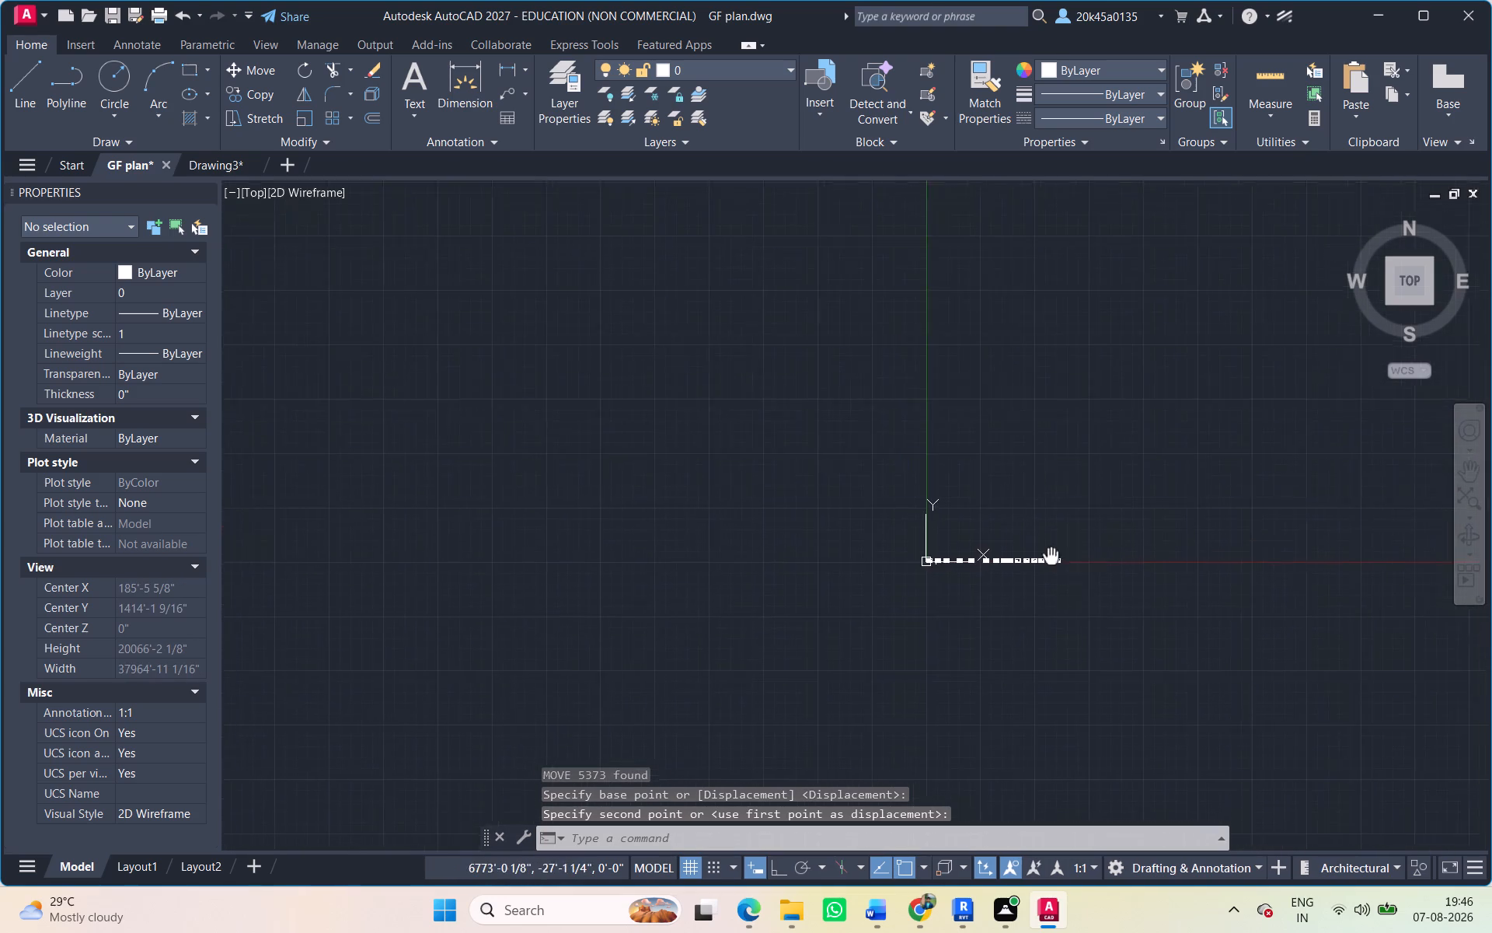
middle_click_drag(866, 528, 243, 481)
scroll(1325, 498, "down", 4)
middle_click_drag(1325, 498, 164, 475)
scroll(981, 526, "down", 3)
middle_click_drag(981, 526, 451, 507)
scroll(545, 487, "up", 4)
left_click_drag(708, 505, 720, 512)
left_click(823, 581)
scroll(750, 551, "up", 5)
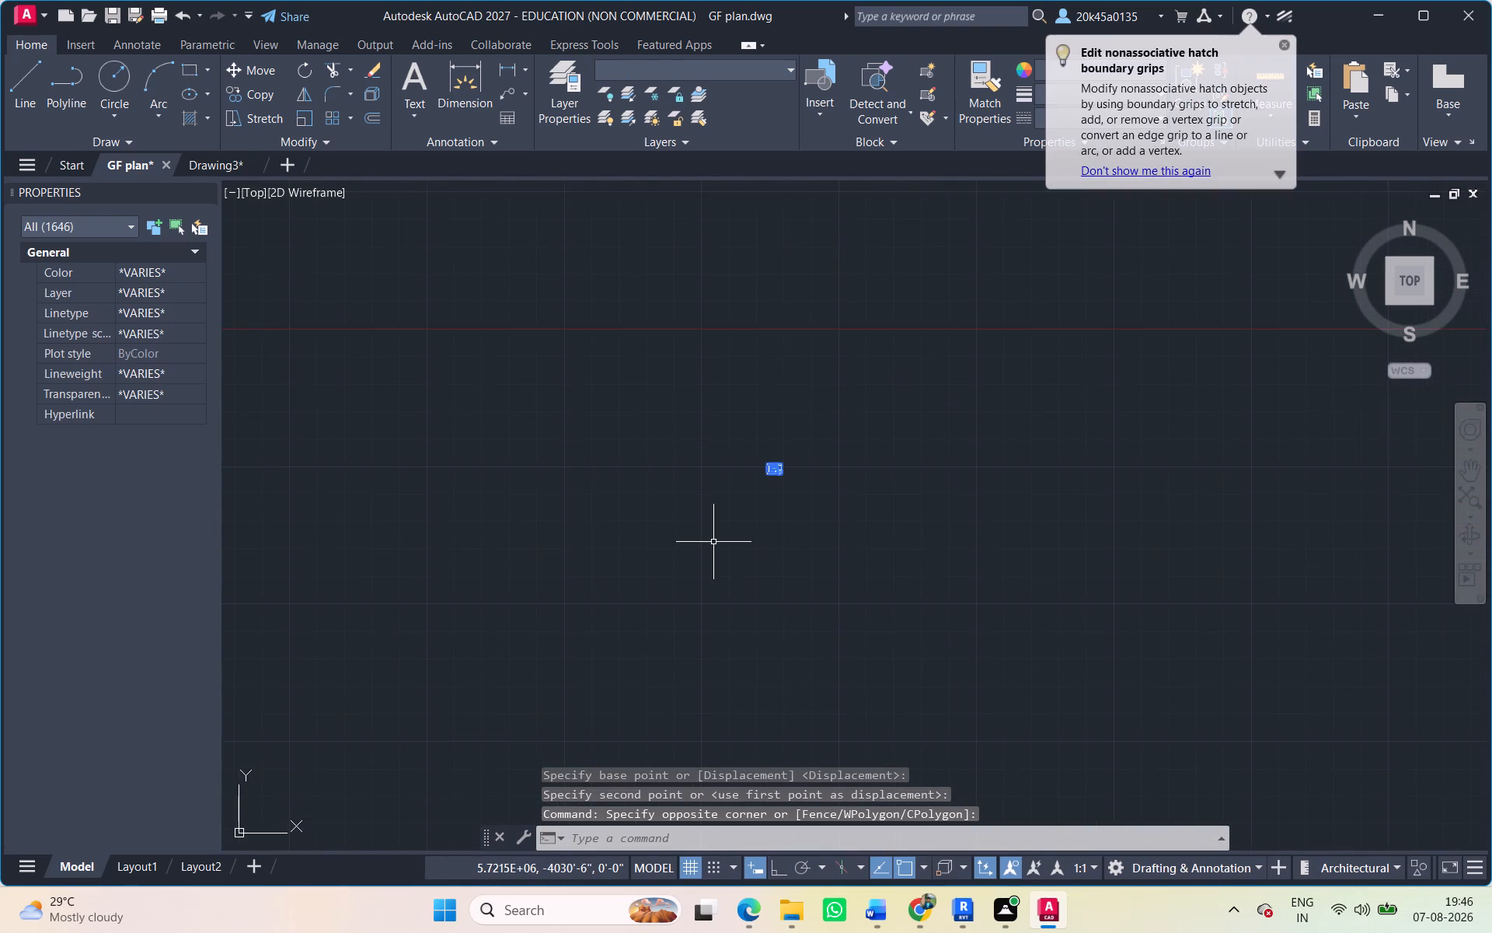
scroll(713, 542, "up", 3)
key("m")
key("space")
scroll(775, 496, "up", 2)
middle_click_drag(925, 393, 584, 788)
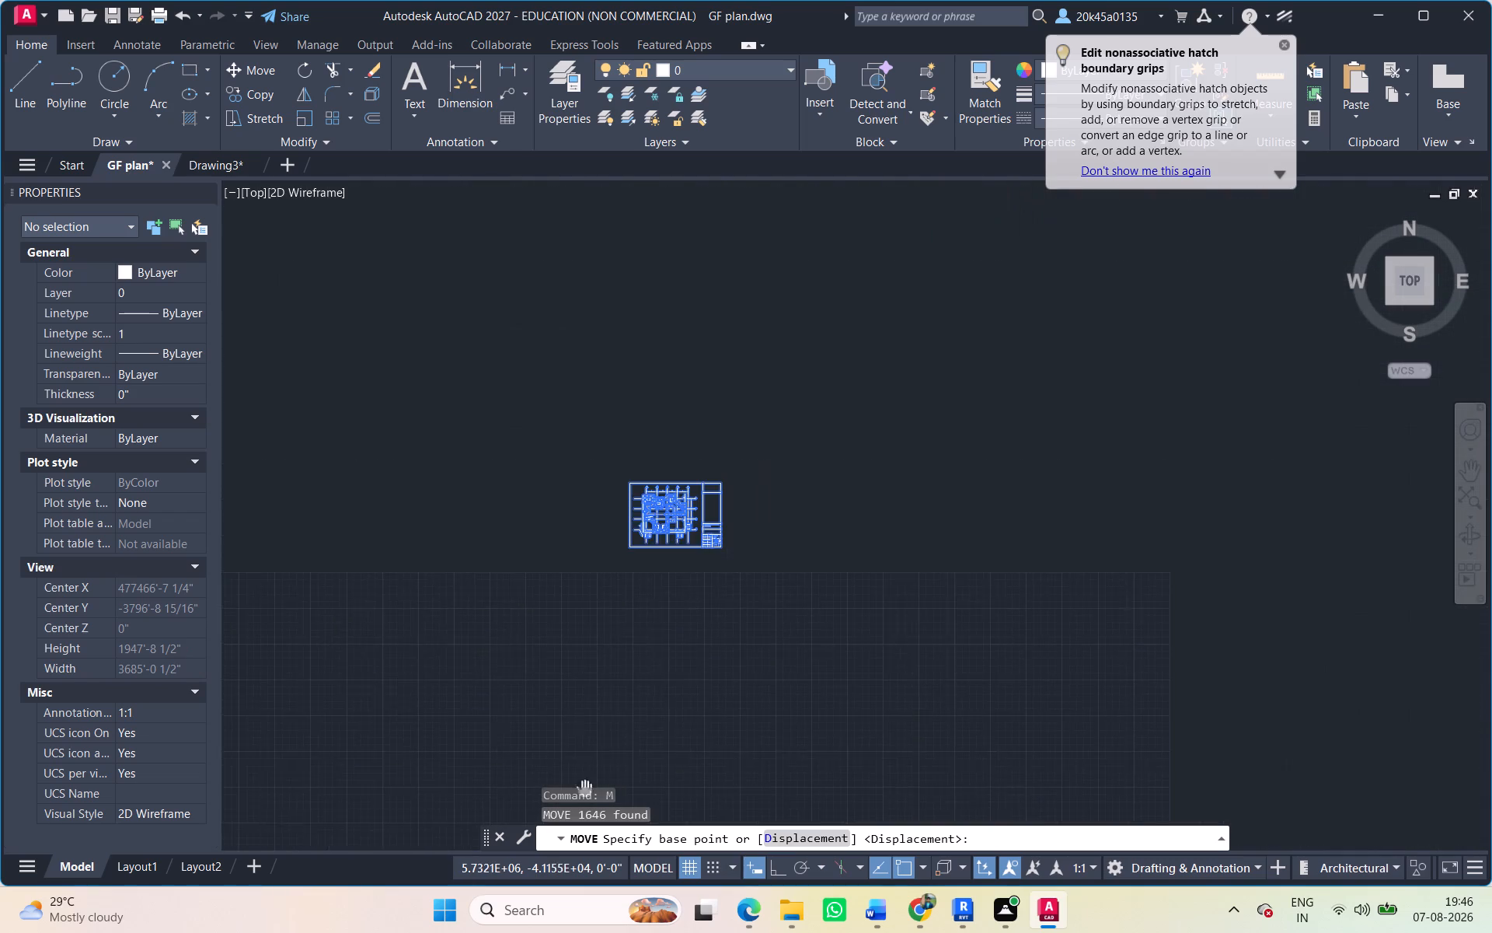
middle_click_drag(584, 788, 582, 787)
left_click(630, 546)
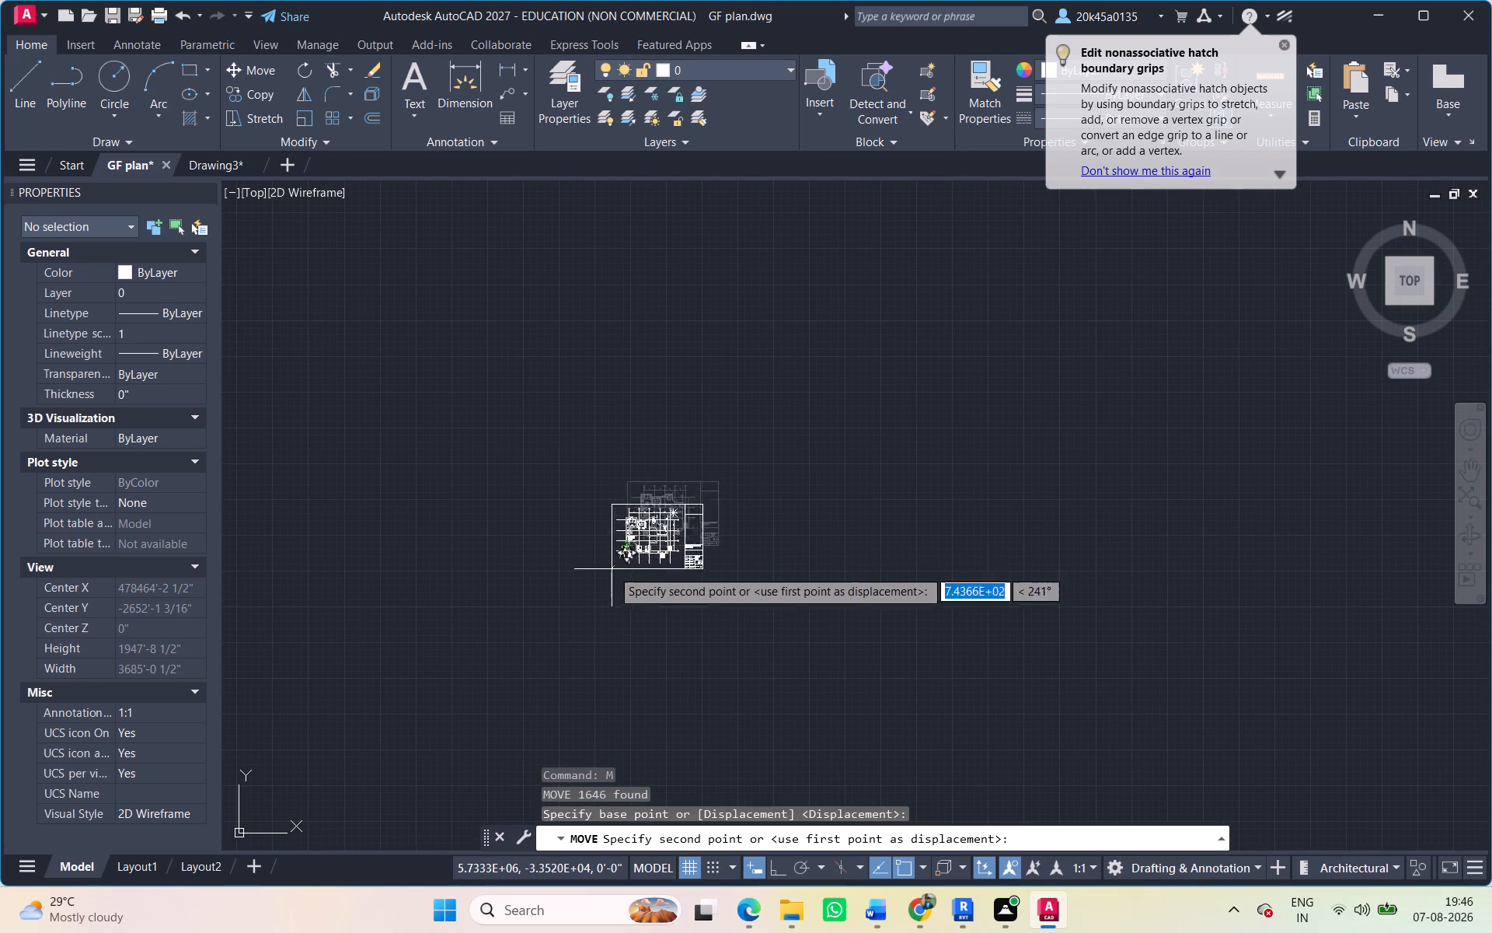
scroll(609, 571, "down", 8)
middle_click_drag(605, 574, 1438, 581)
scroll(793, 582, "down", 3)
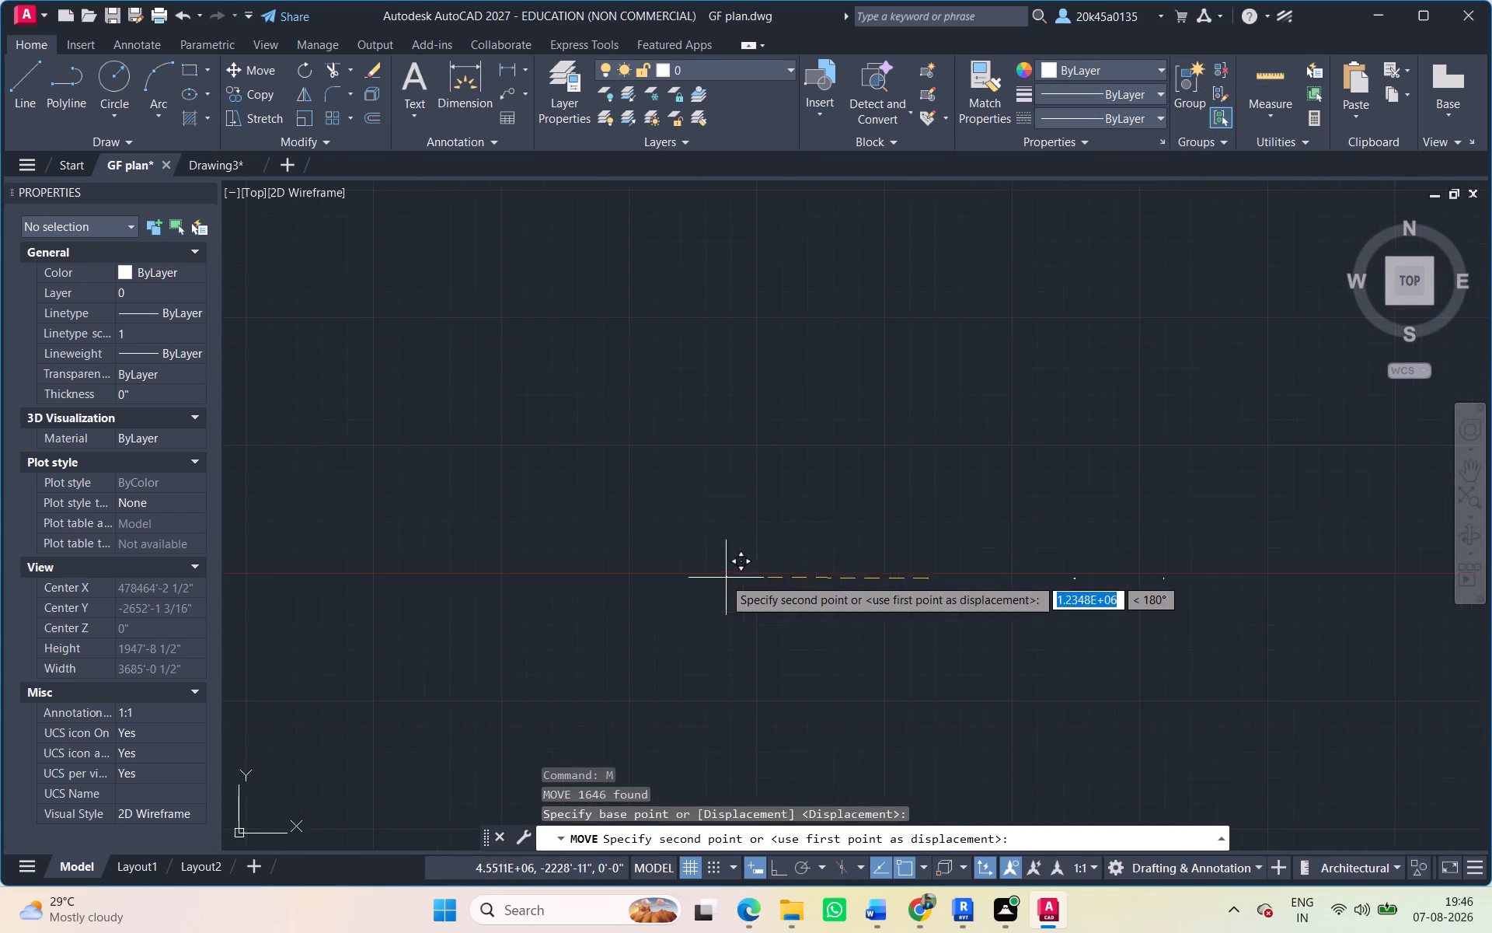
middle_click_drag(723, 578, 881, 539)
middle_click_drag(487, 595, 1382, 645)
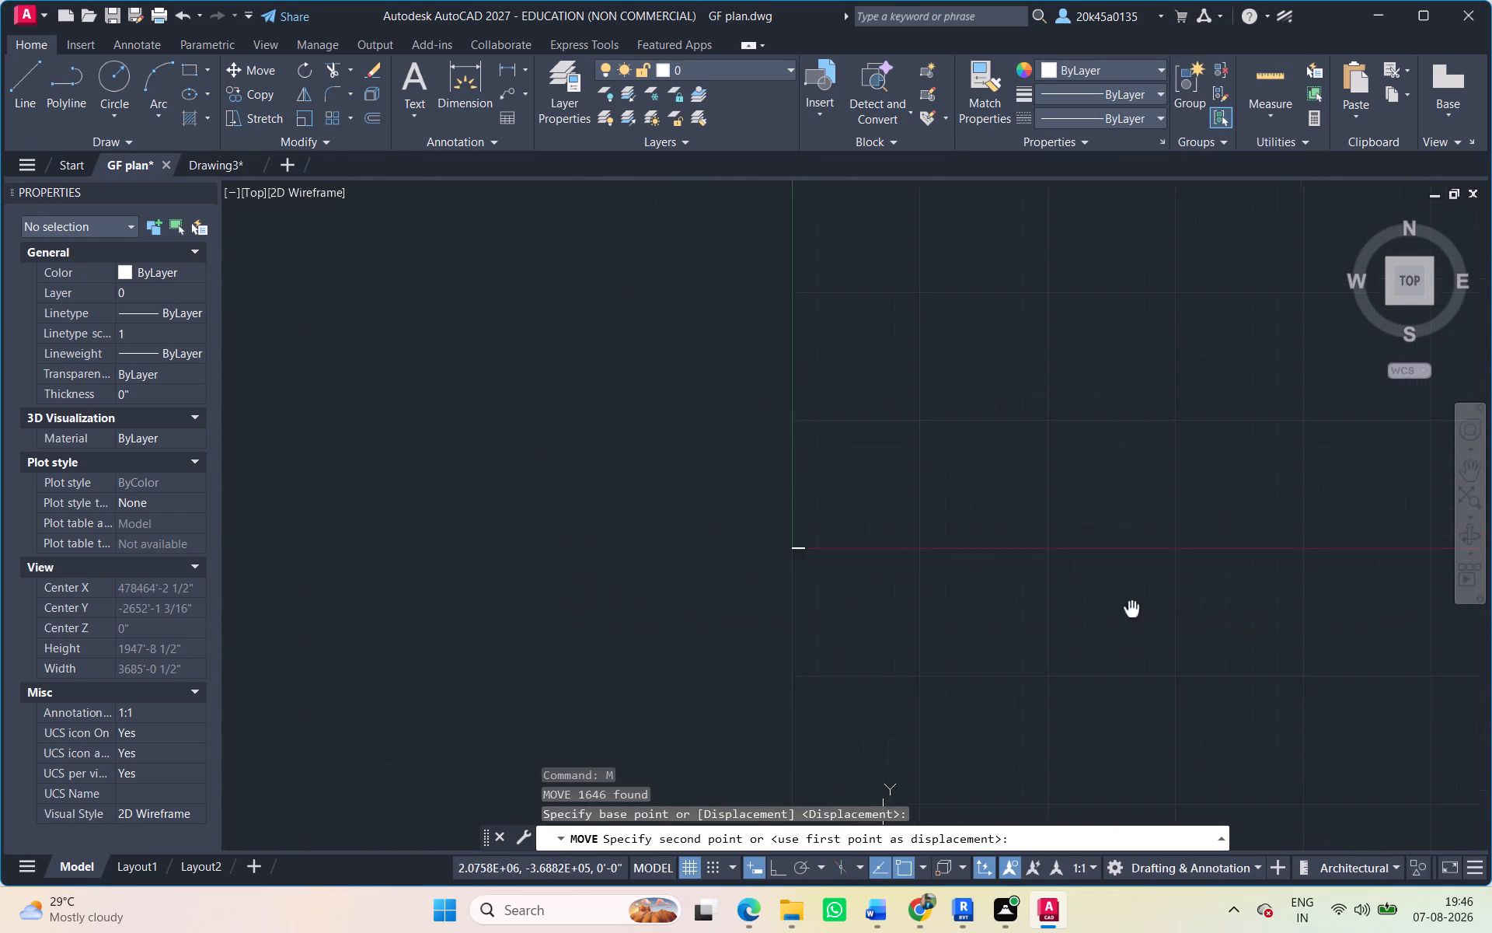
middle_click_drag(1382, 645, 1491, 667)
scroll(1106, 624, "up", 3)
scroll(1180, 578, "up", 3)
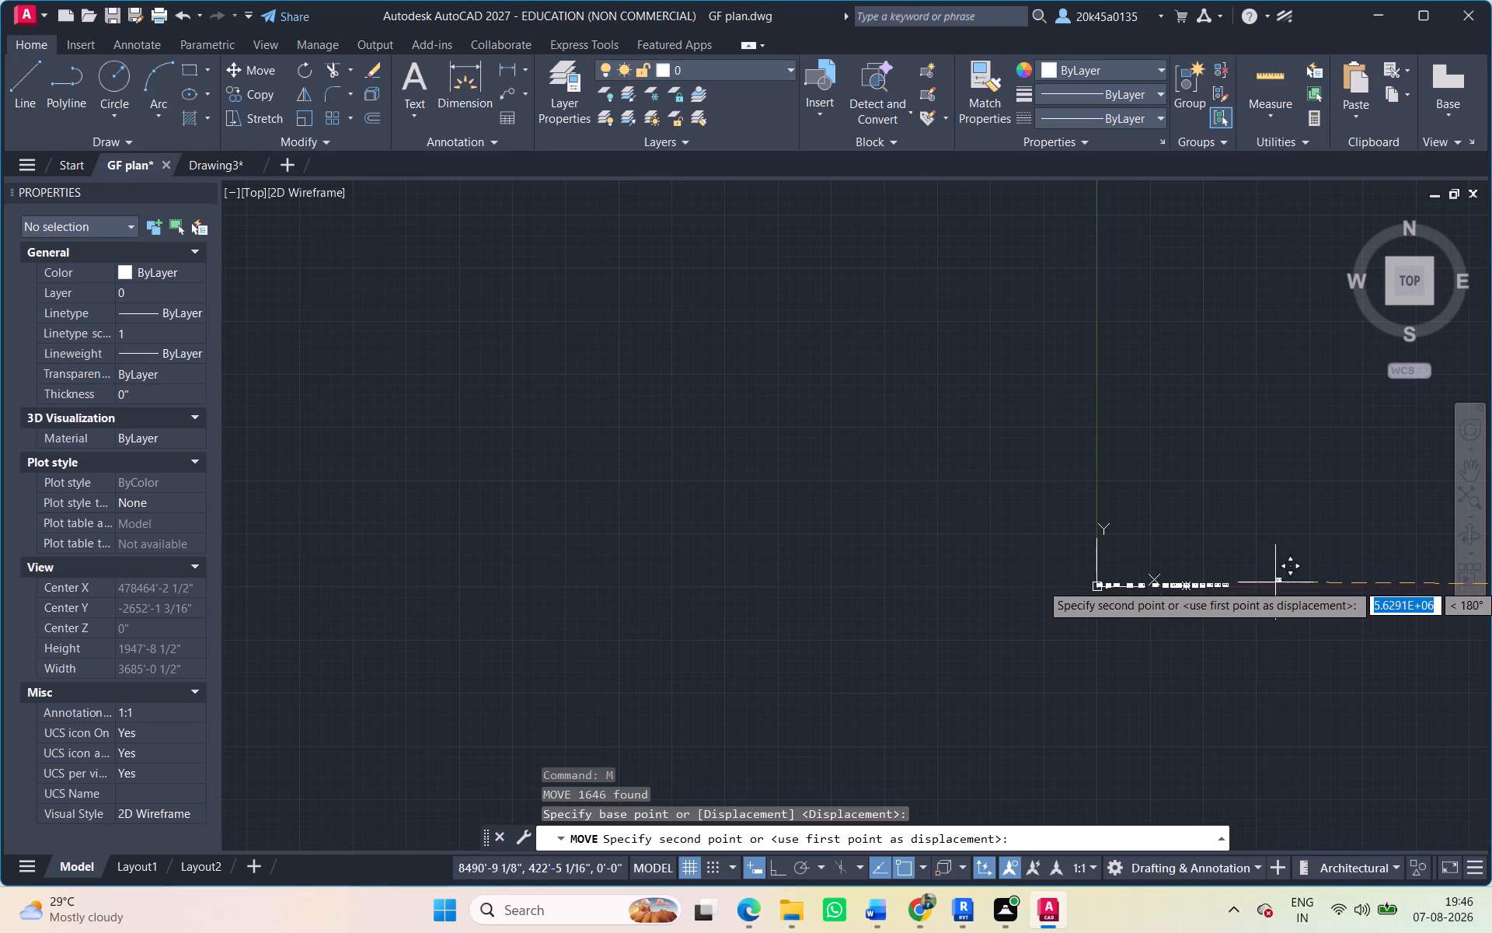
scroll(1279, 589, "up", 1)
middle_click_drag(1261, 590, 976, 578)
scroll(933, 573, "up", 7)
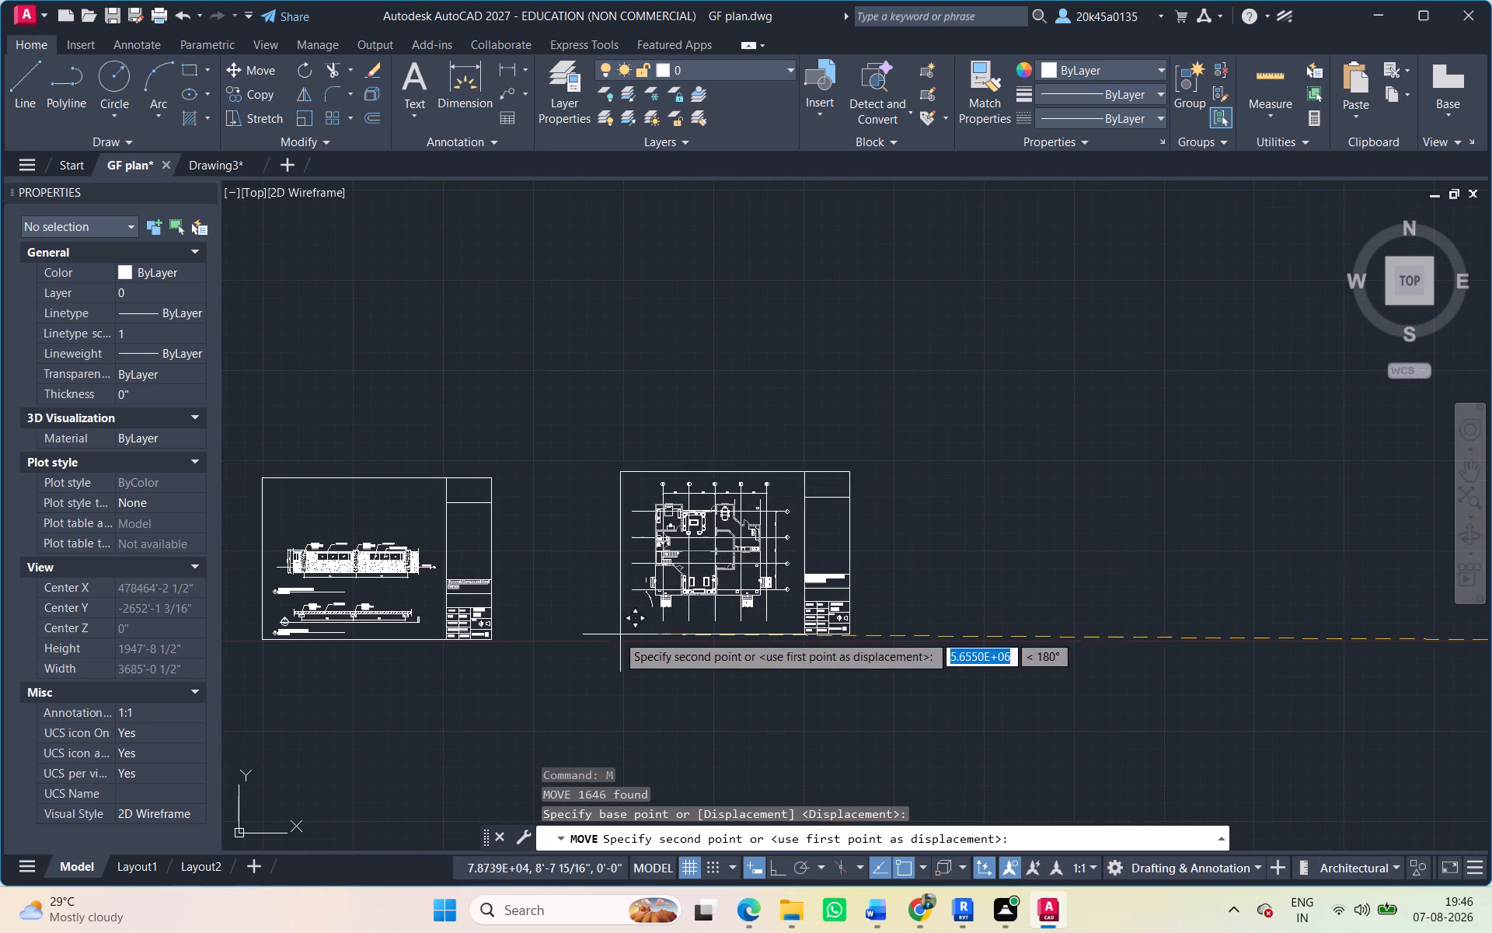
left_click(576, 641)
Move the seventeenth sheet, with another ground floor furniture layout plan, placing its lower-left frame corner near the horizontal axis just beyond the sixteenth sheet.
scroll(999, 585, "down", 10)
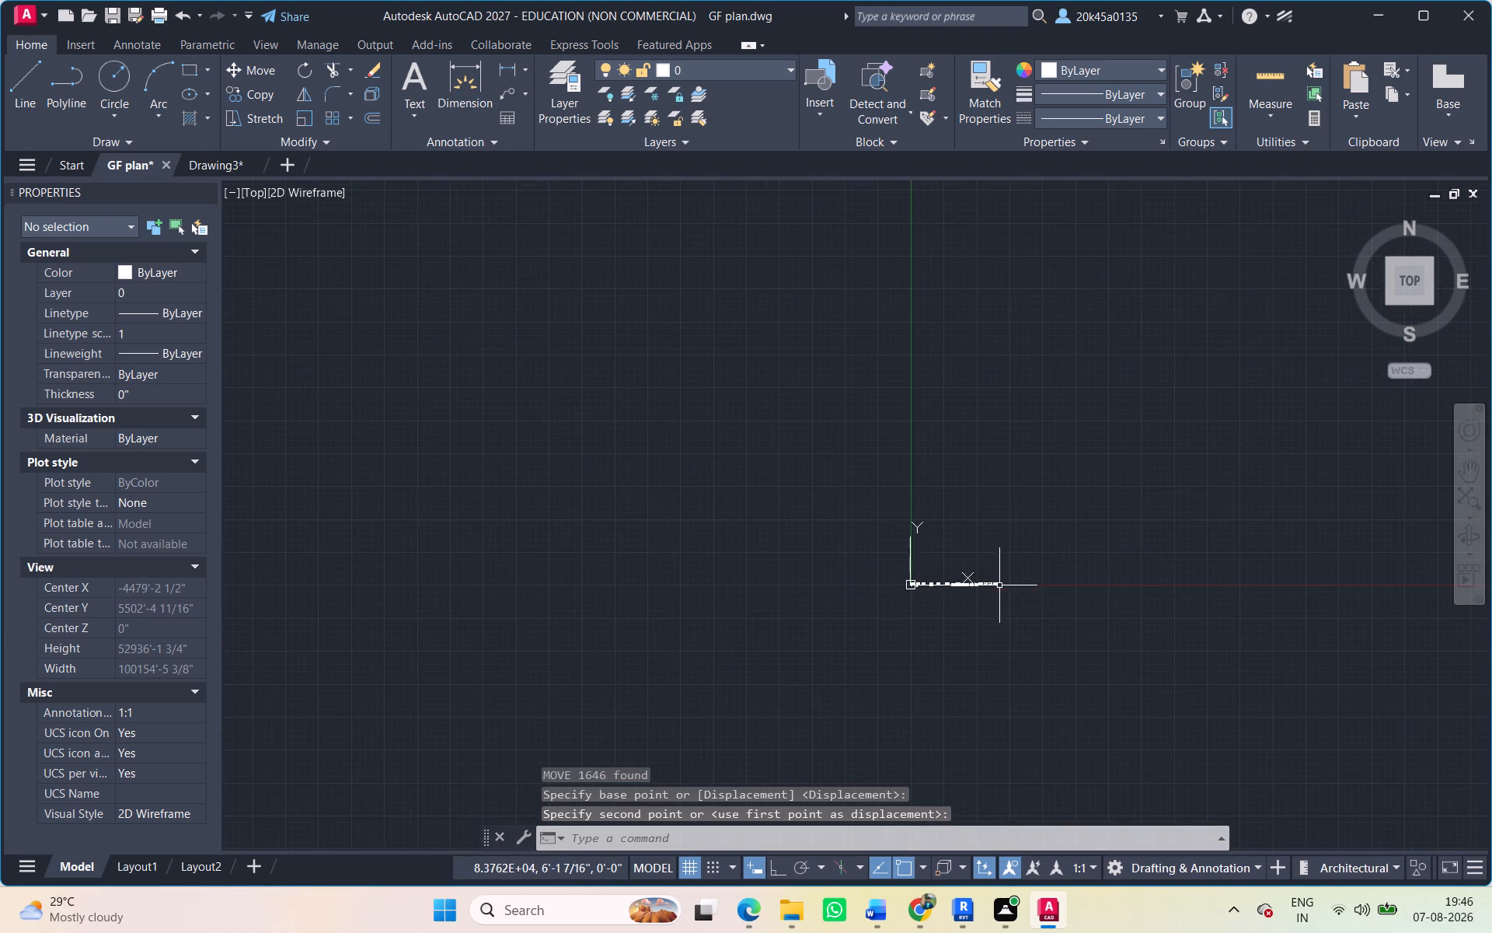
middle_click_drag(985, 581, 106, 501)
scroll(927, 537, "down", 4)
middle_click_drag(929, 537, 0, 526)
scroll(922, 522, "up", 4)
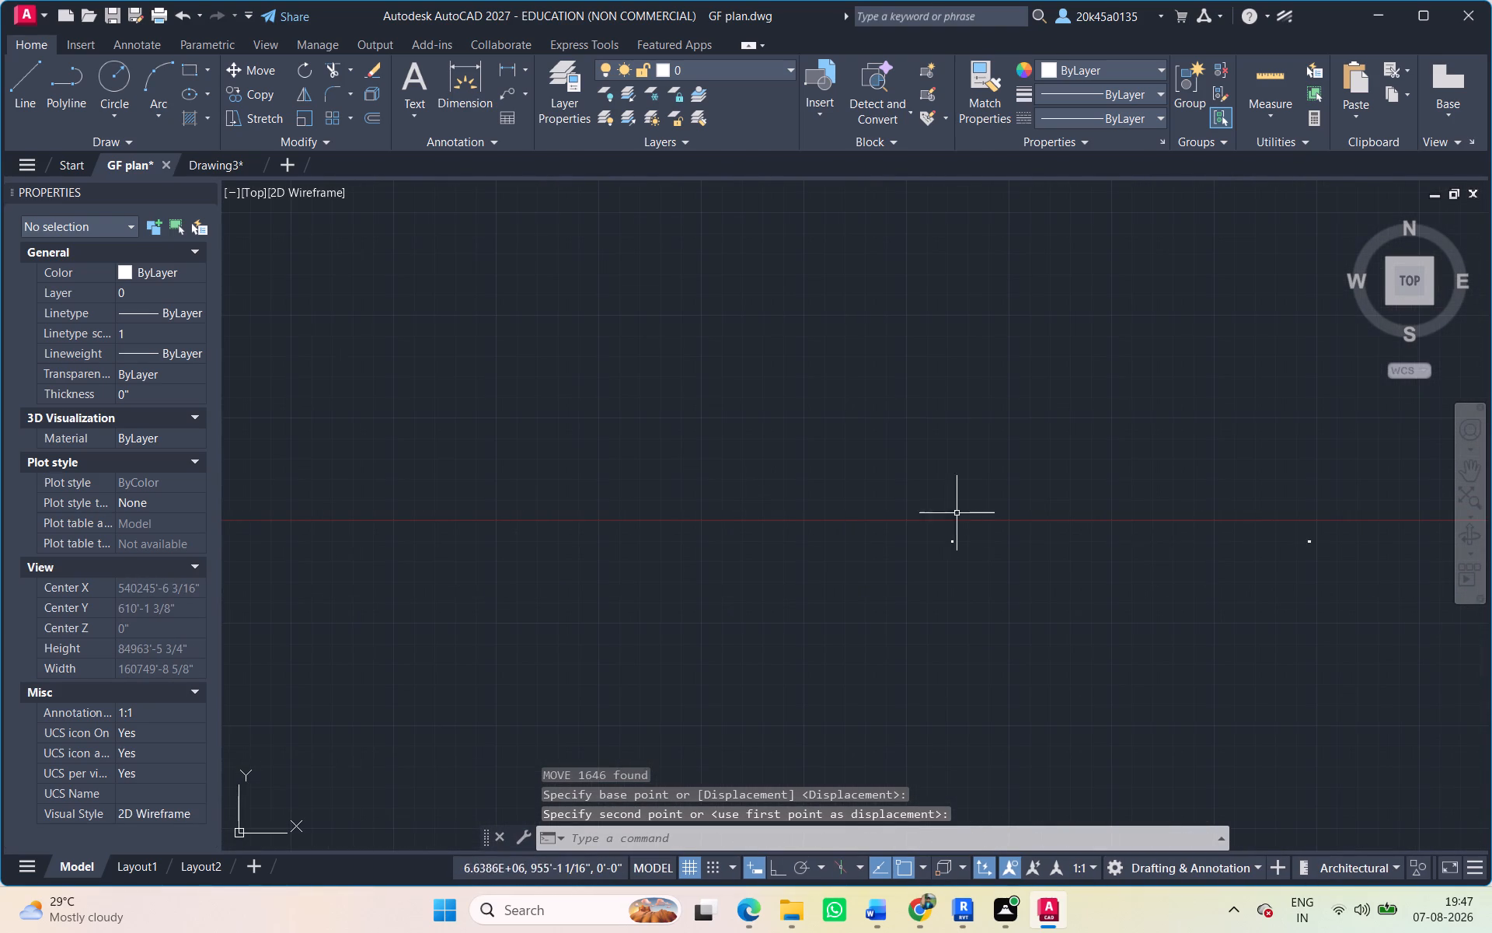
left_click(957, 513)
left_click(941, 571)
scroll(953, 546, "up", 10)
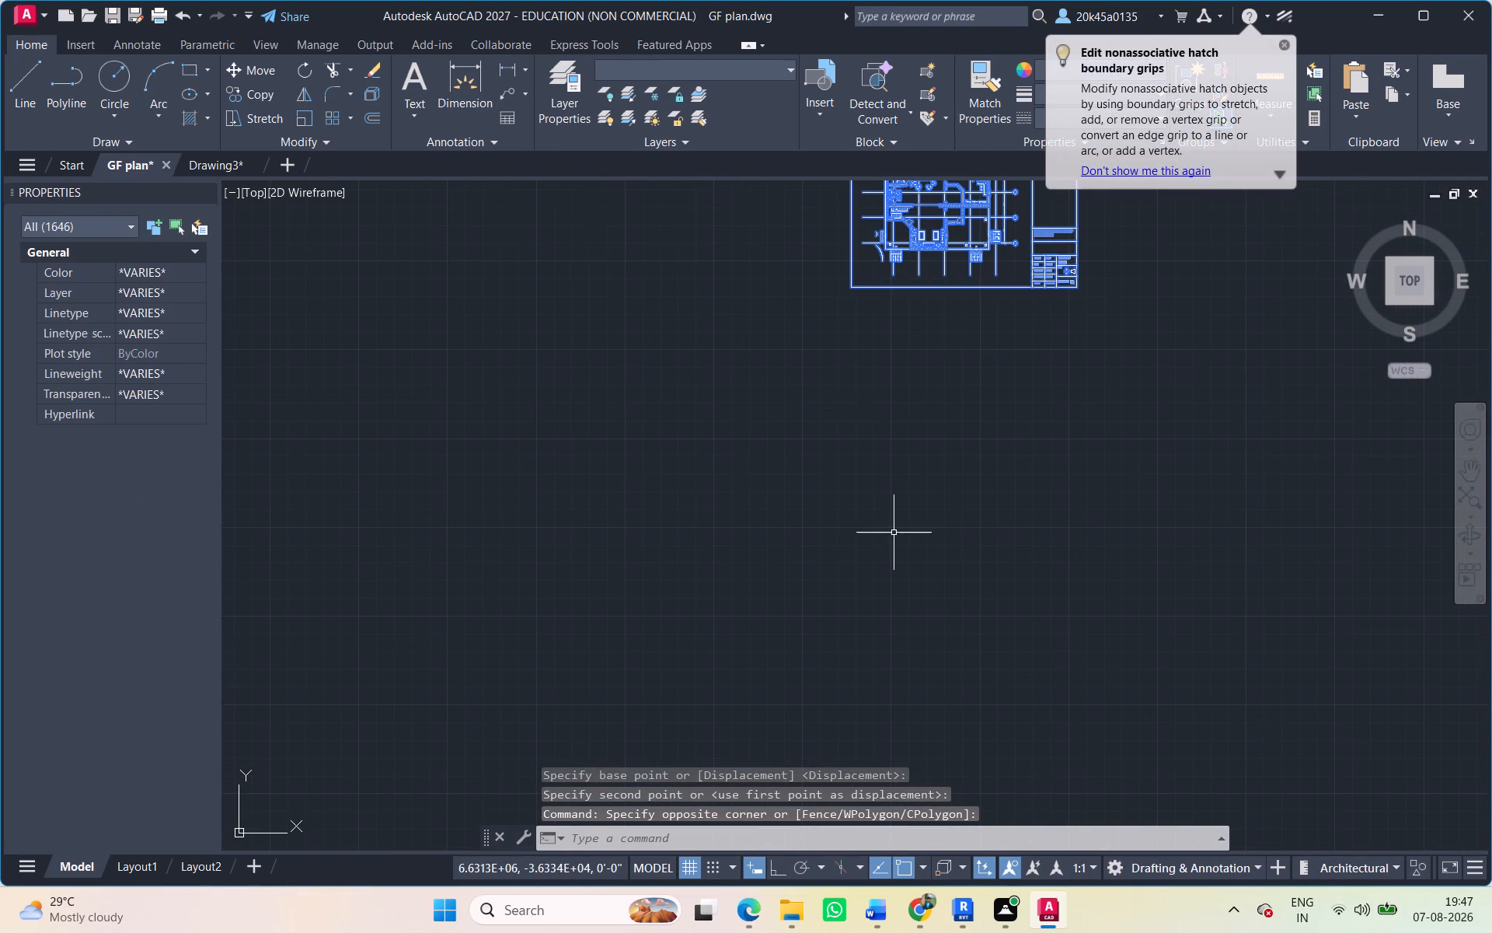
key("m")
key("space")
scroll(842, 313, "up", 3)
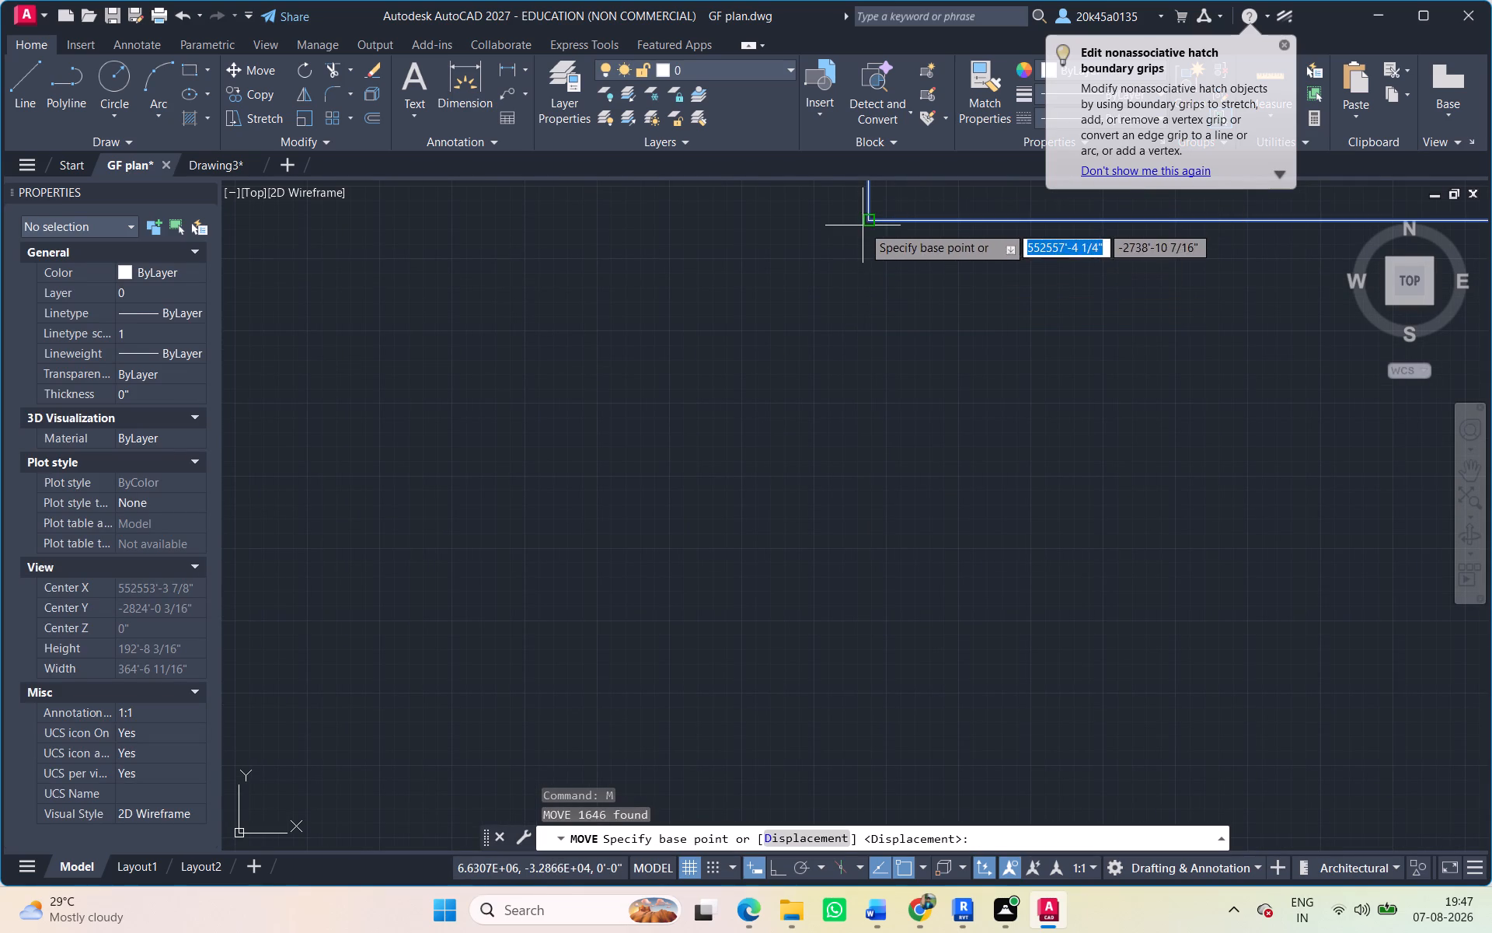
left_click(873, 221)
scroll(656, 530, "down", 13)
middle_click_drag(807, 554, 1457, 647)
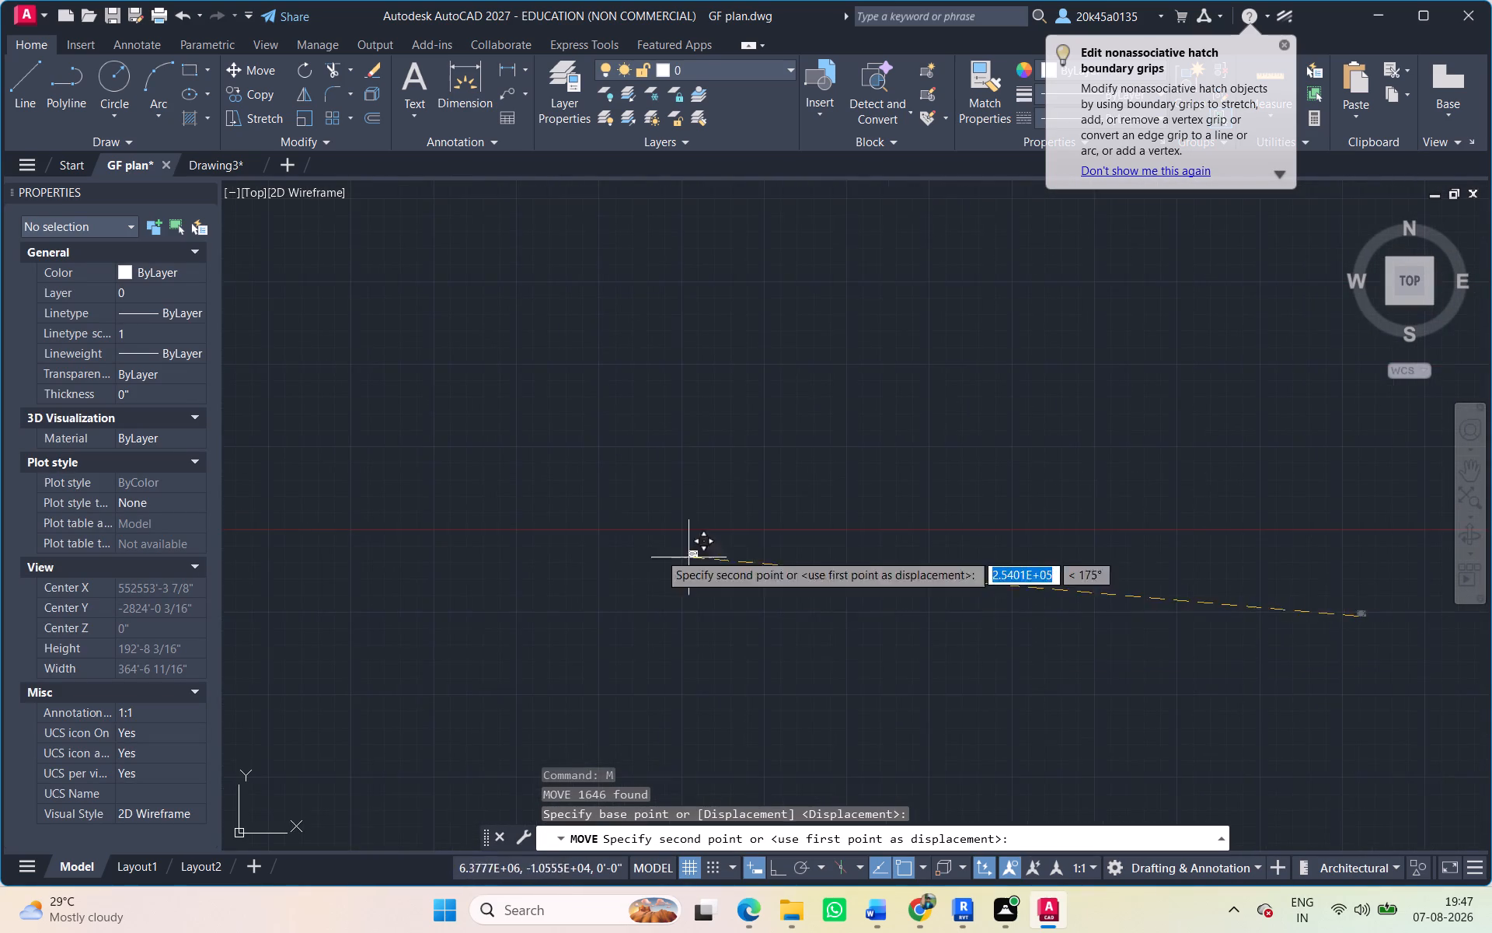
scroll(621, 526, "down", 3)
middle_click_drag(647, 526, 1264, 551)
scroll(729, 557, "down", 2)
middle_click_drag(729, 557, 1214, 559)
scroll(671, 585, "down", 3)
middle_click_drag(687, 586, 750, 586)
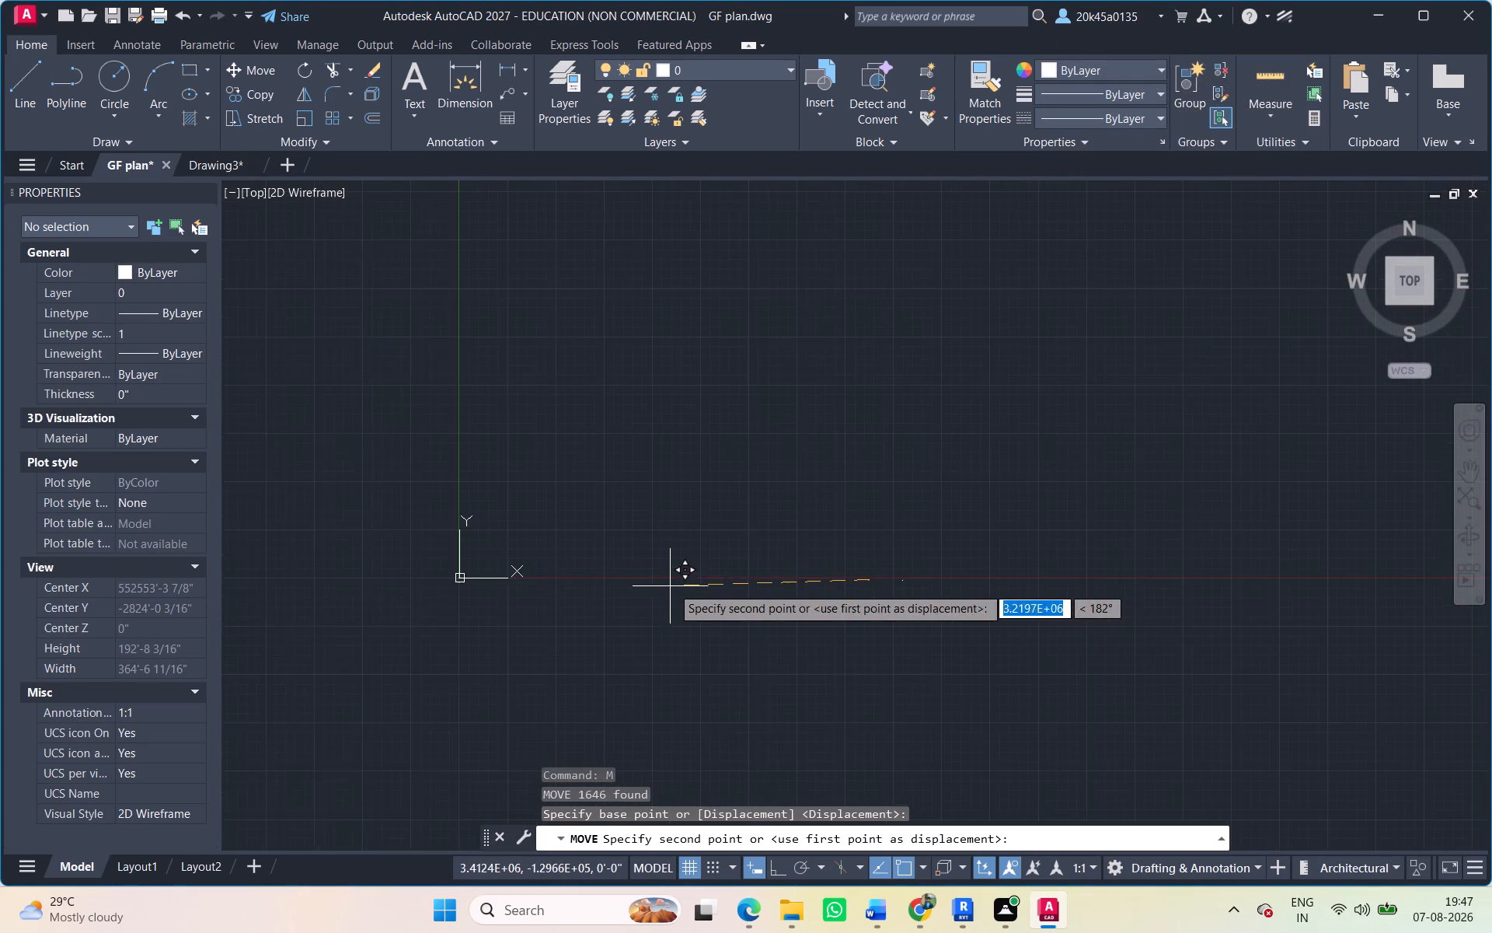
middle_click_drag(750, 586, 922, 586)
scroll(704, 592, "up", 3)
scroll(707, 515, "up", 4)
scroll(692, 680, "up", 3)
scroll(596, 606, "up", 2)
scroll(497, 672, "up", 4)
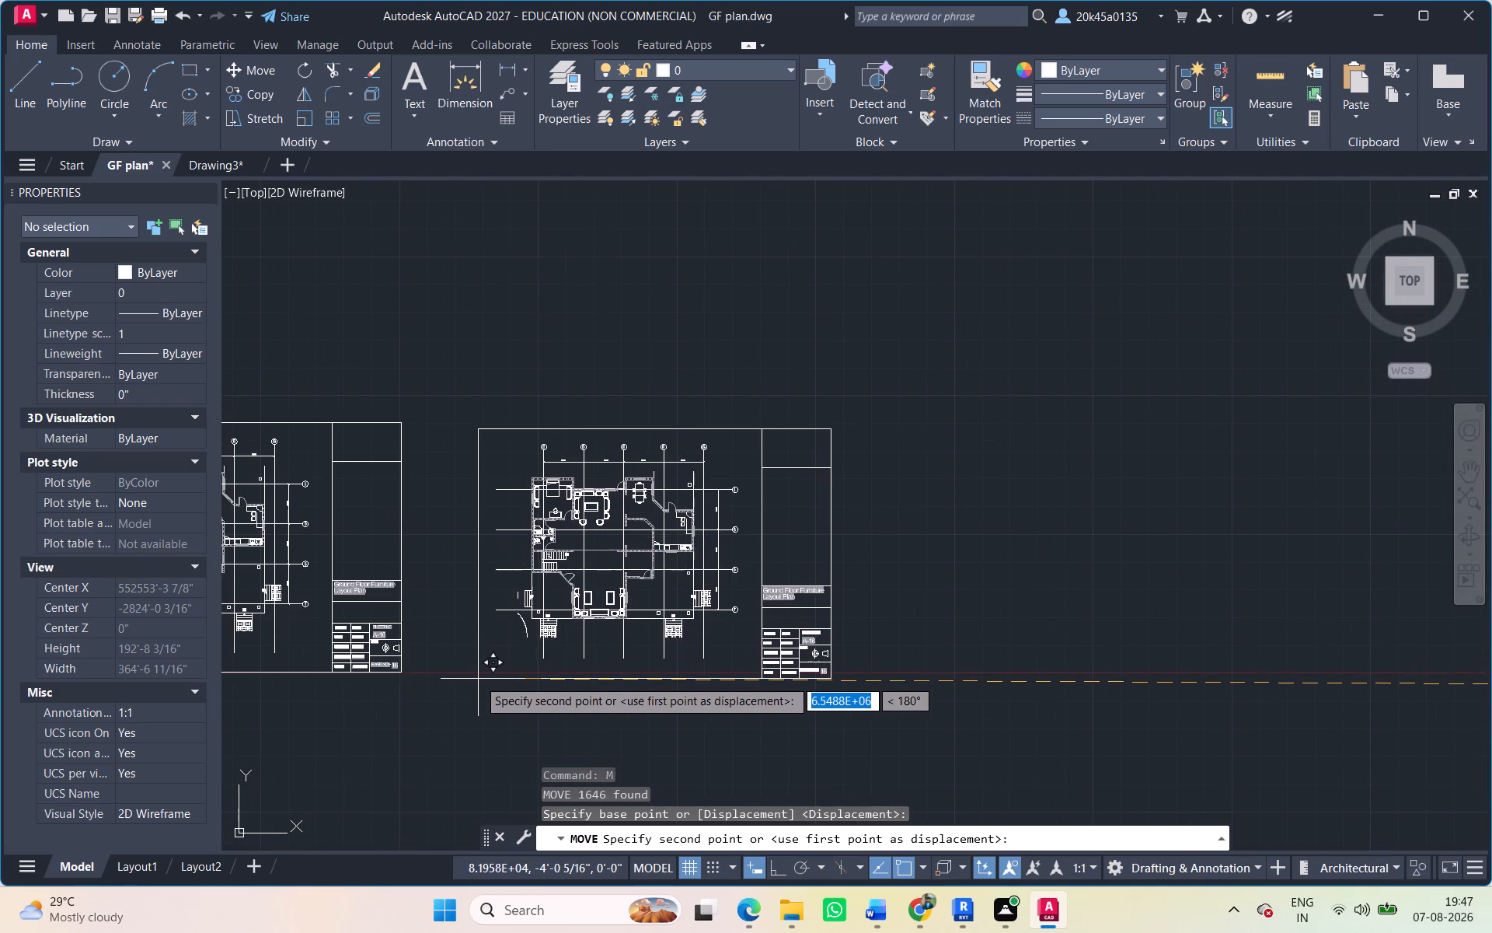
left_click(486, 669)
scroll(832, 645, "down", 18)
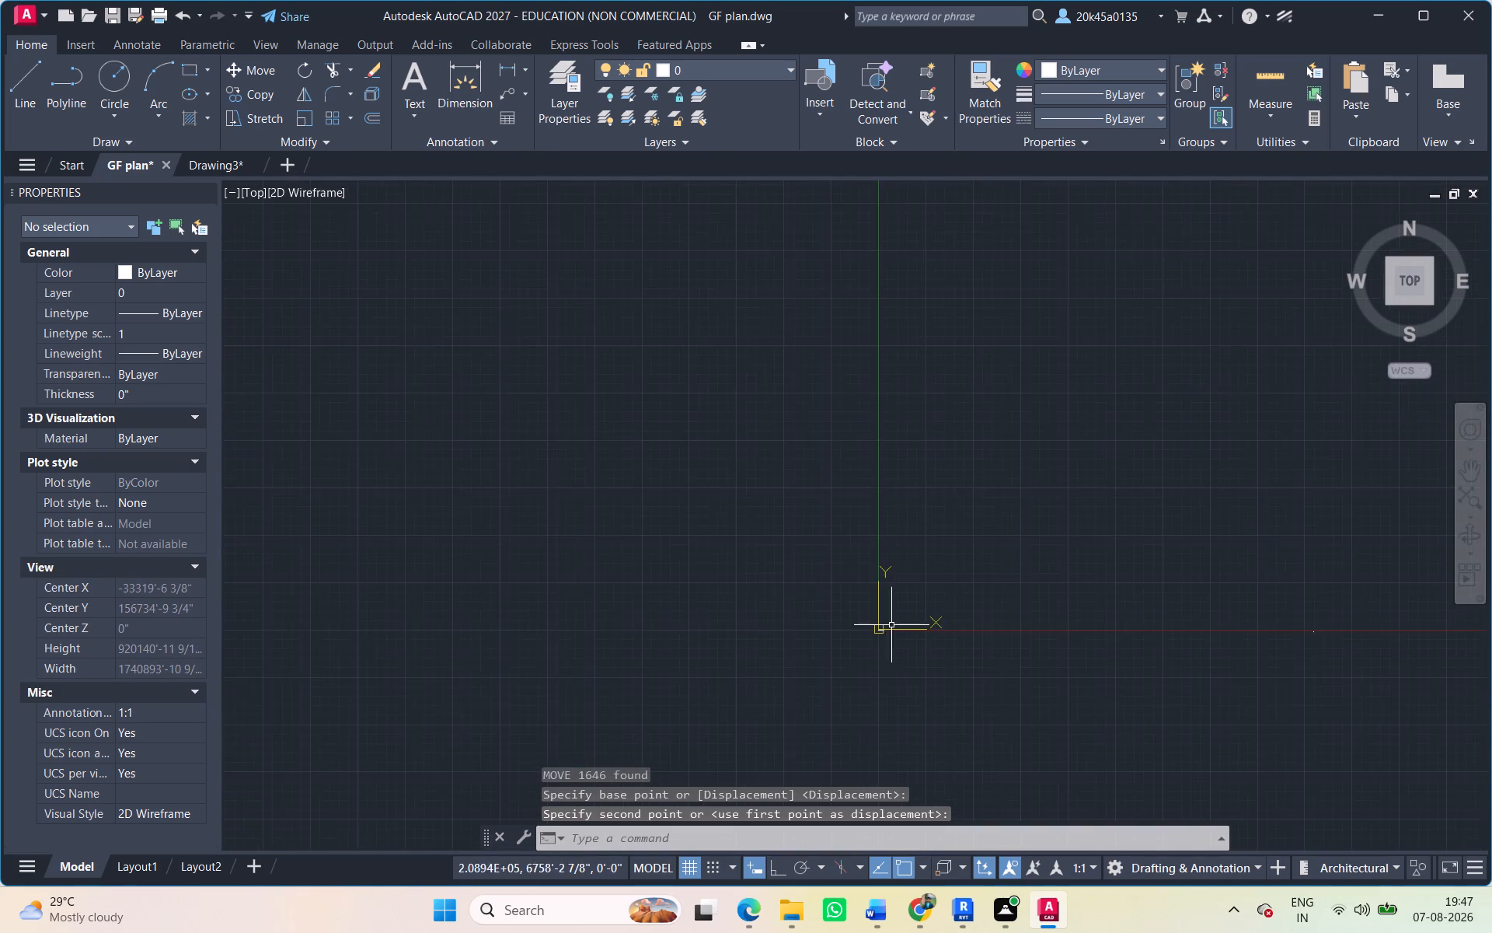
Move the eighteenth sheet, with a single gridded furniture layout plan, placing its lower-left frame corner on the horizontal axis beyond the seventeenth sheet.
scroll(891, 625, "down", 3)
middle_click_drag(891, 625, 530, 573)
scroll(589, 577, "up", 4)
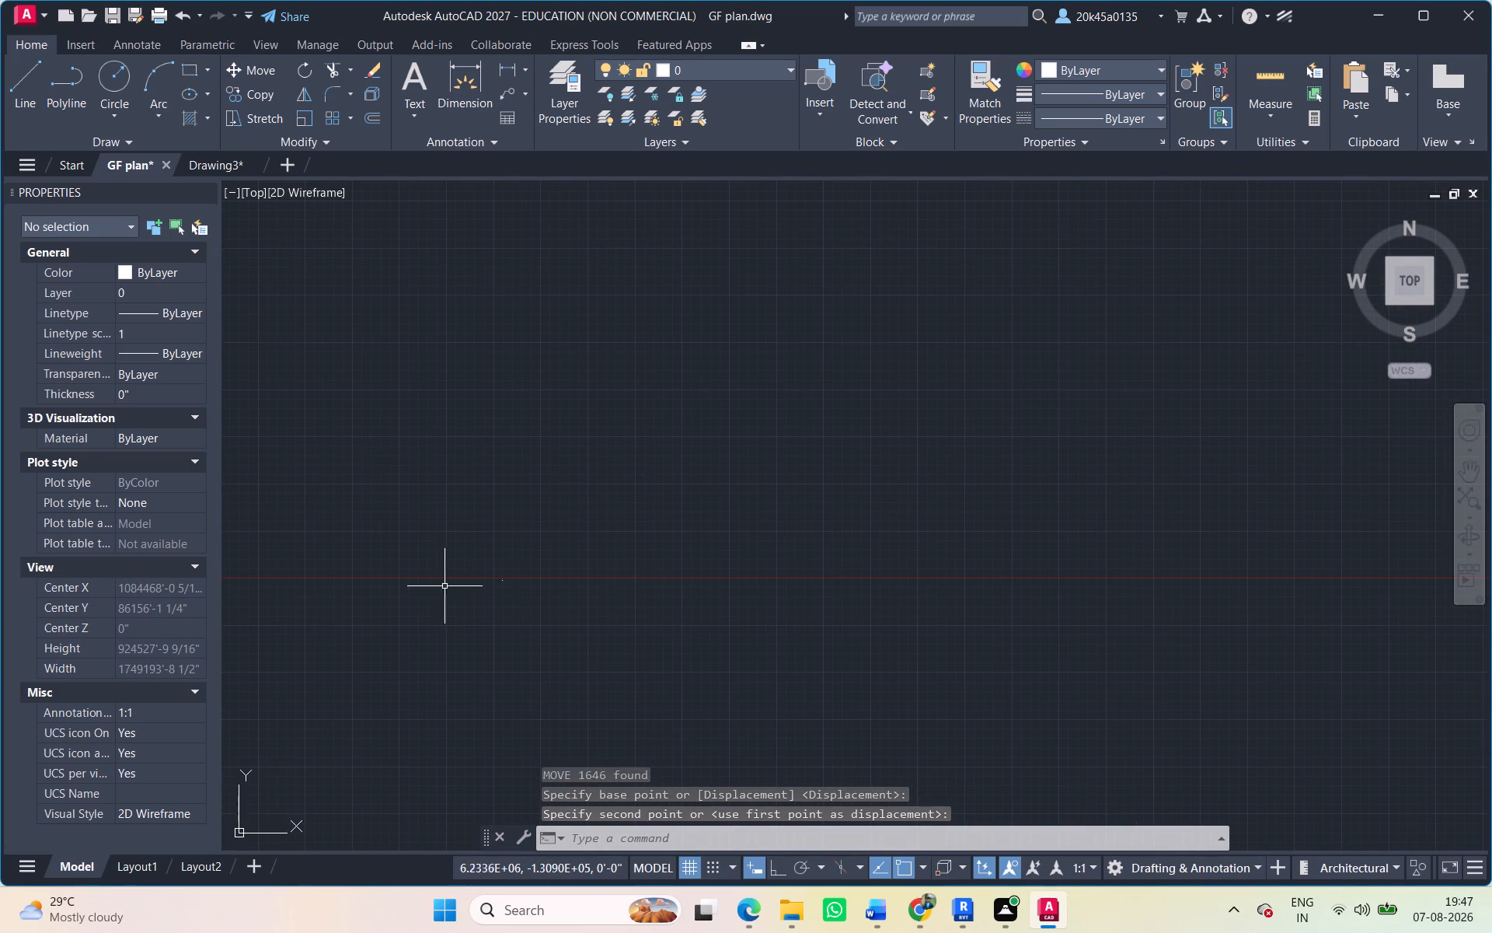
left_click_drag(470, 561, 477, 561)
left_click(572, 642)
scroll(497, 574, "up", 7)
middle_click_drag(542, 672, 687, 345)
scroll(542, 672, "up", 1)
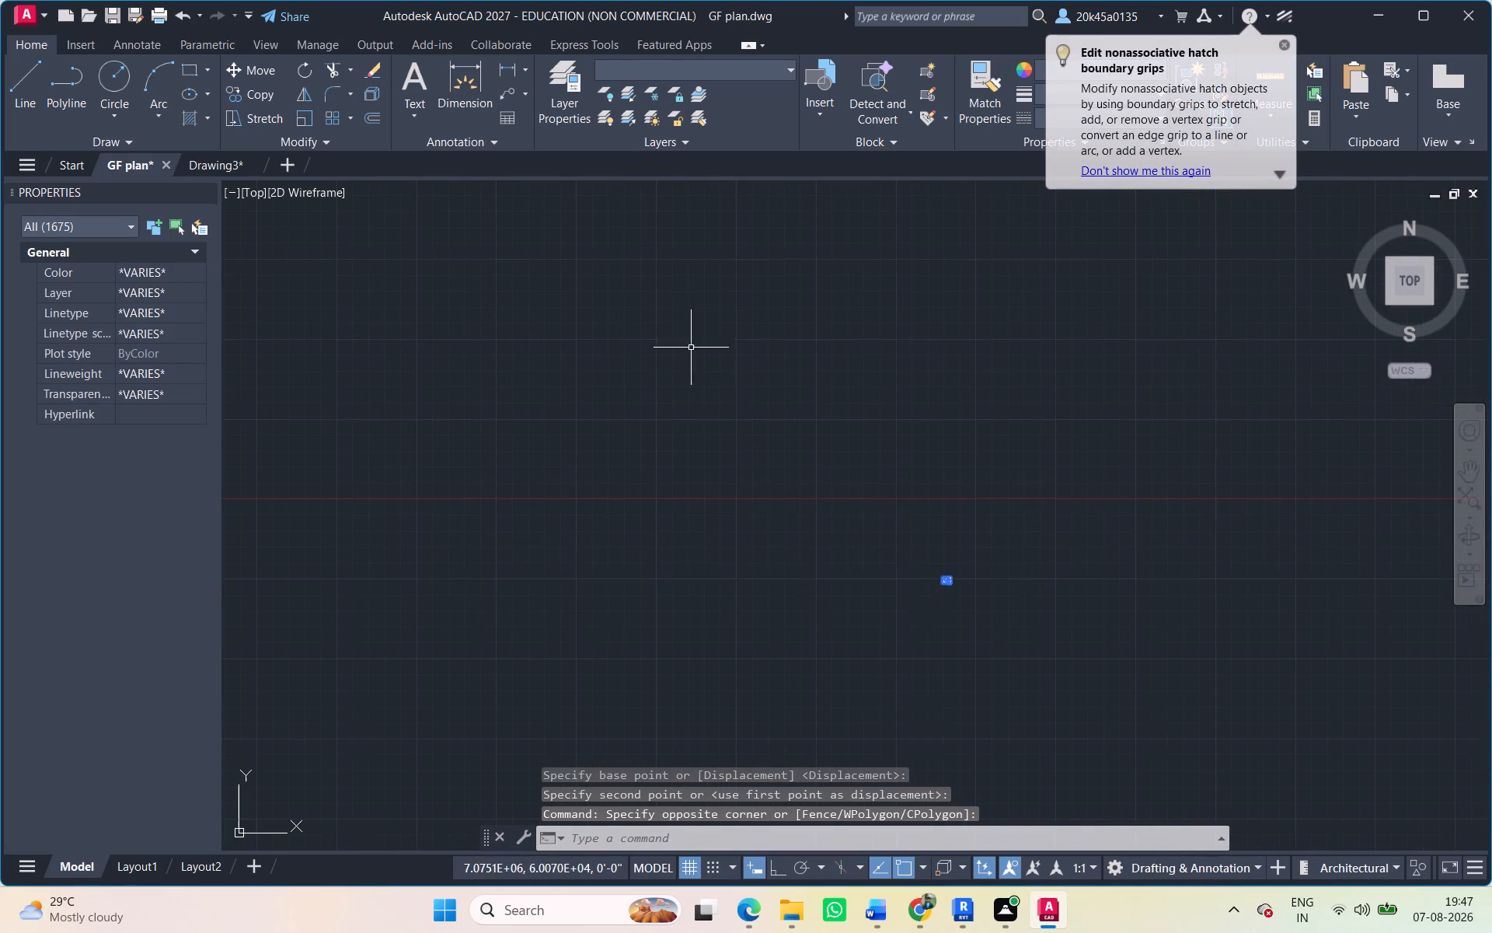
scroll(944, 597, "up", 5)
middle_click_drag(949, 600, 946, 627)
key("m")
key("space")
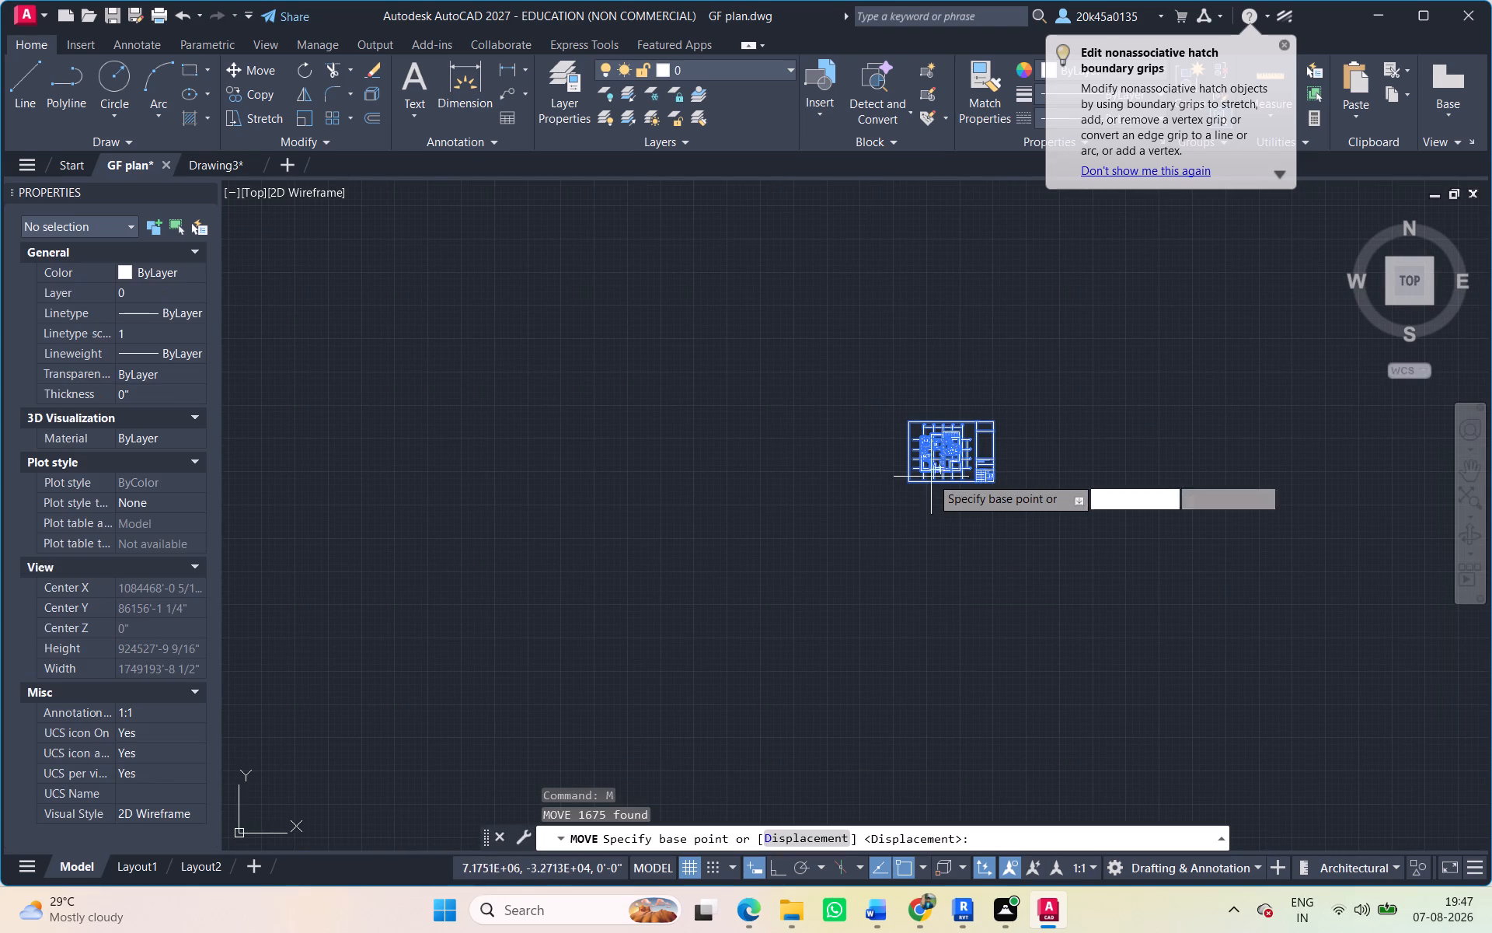
left_click(912, 478)
scroll(713, 503, "down", 10)
middle_click_drag(691, 511, 1315, 539)
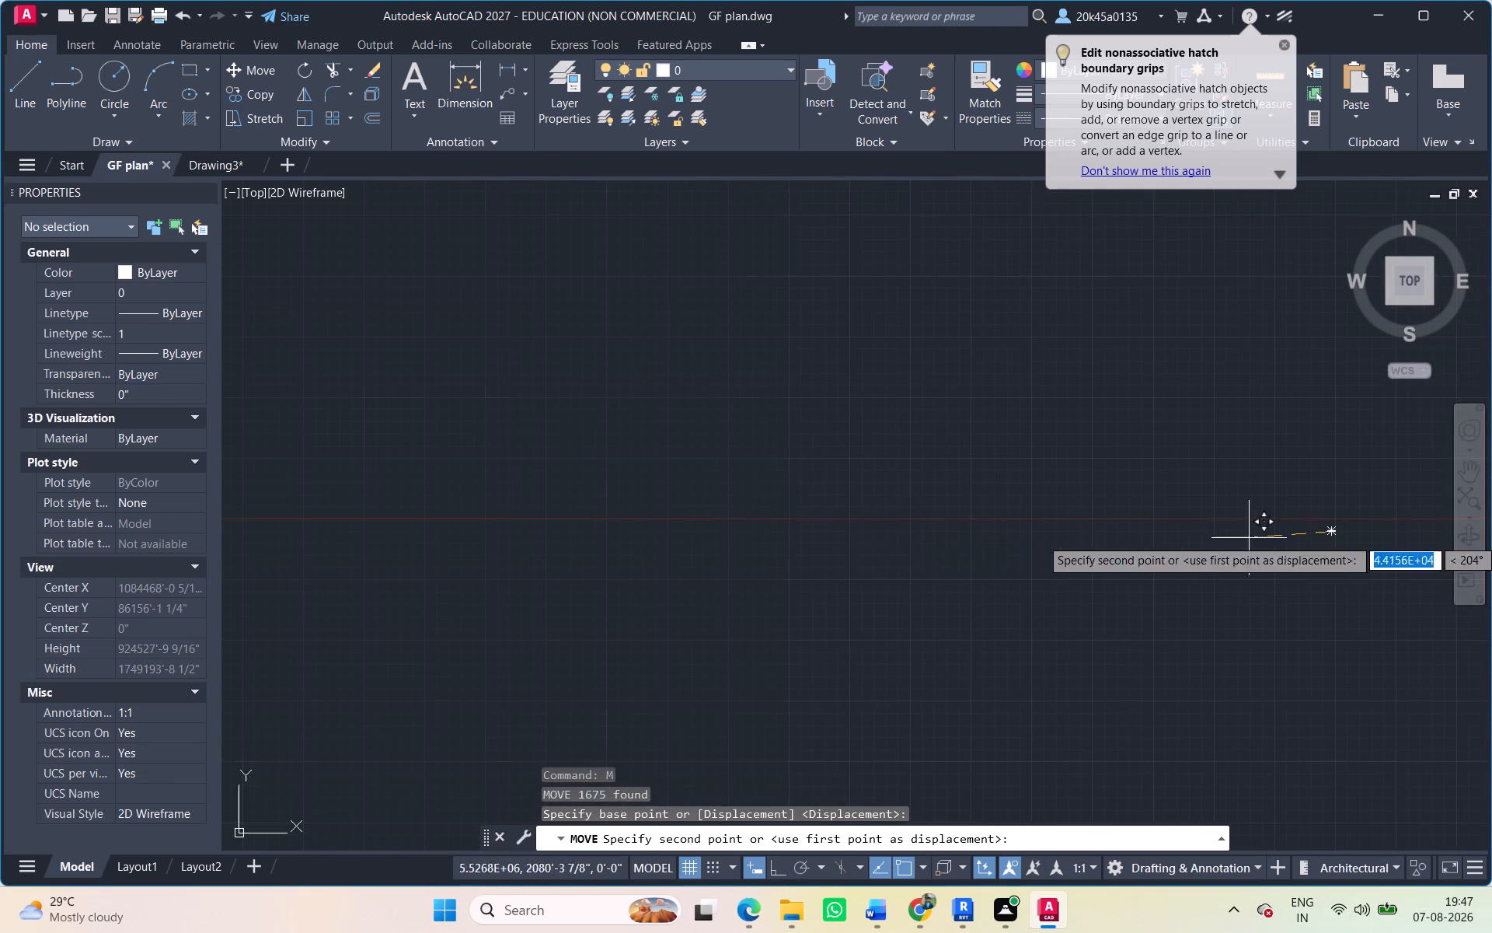
middle_click_drag(576, 538, 1491, 543)
middle_click_drag(720, 529, 1491, 554)
scroll(892, 549, "down", 2)
middle_click_drag(762, 554, 1122, 557)
scroll(1041, 554, "up", 4)
scroll(633, 555, "up", 4)
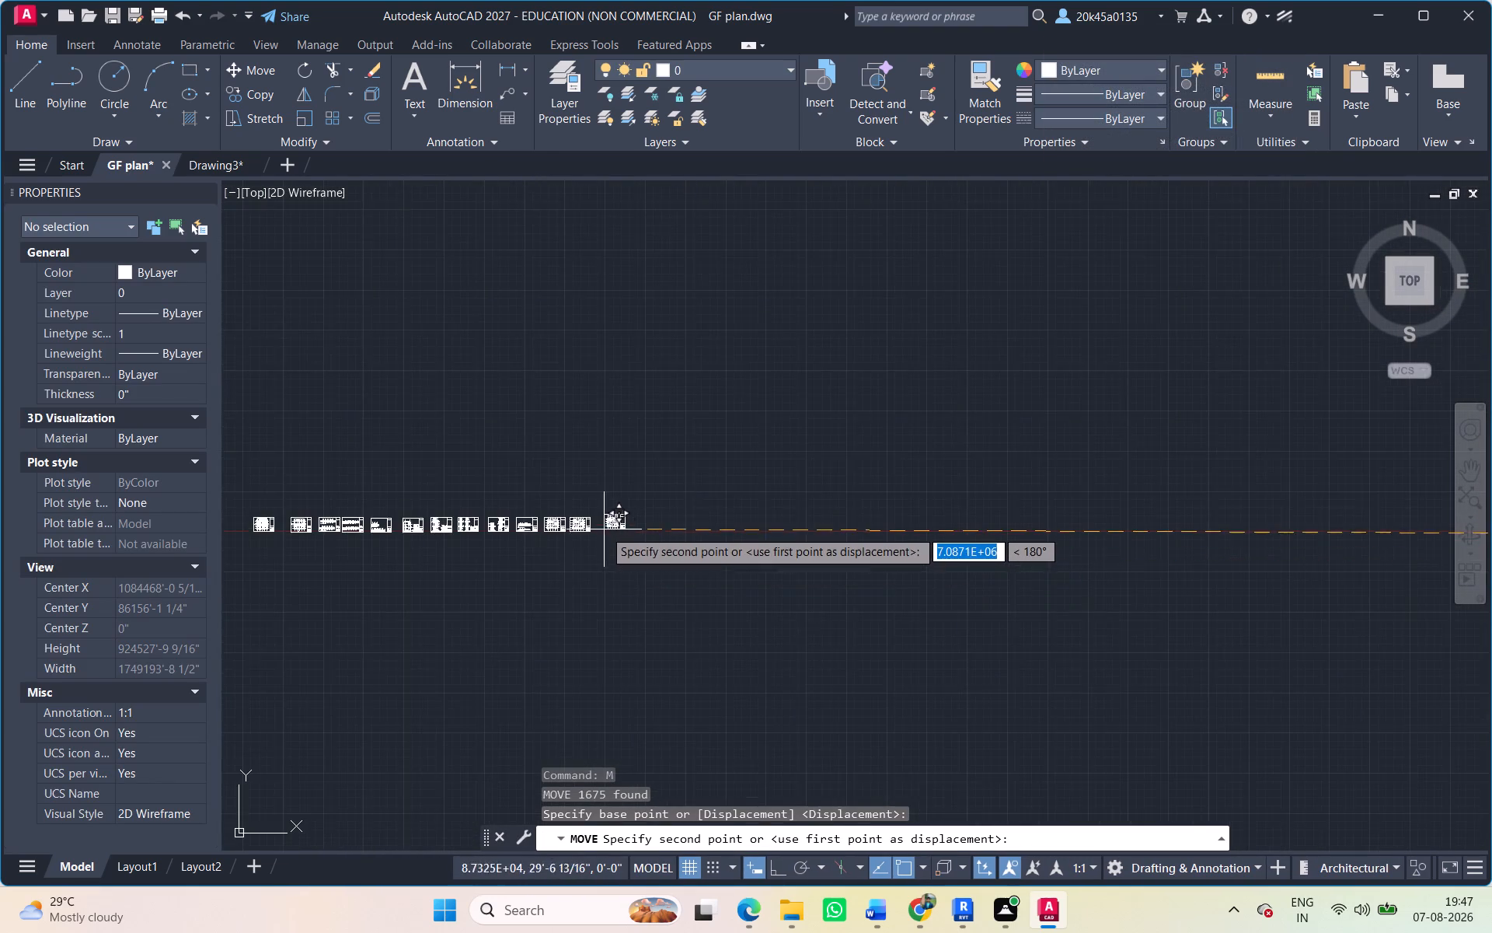
scroll(602, 529, "up", 5)
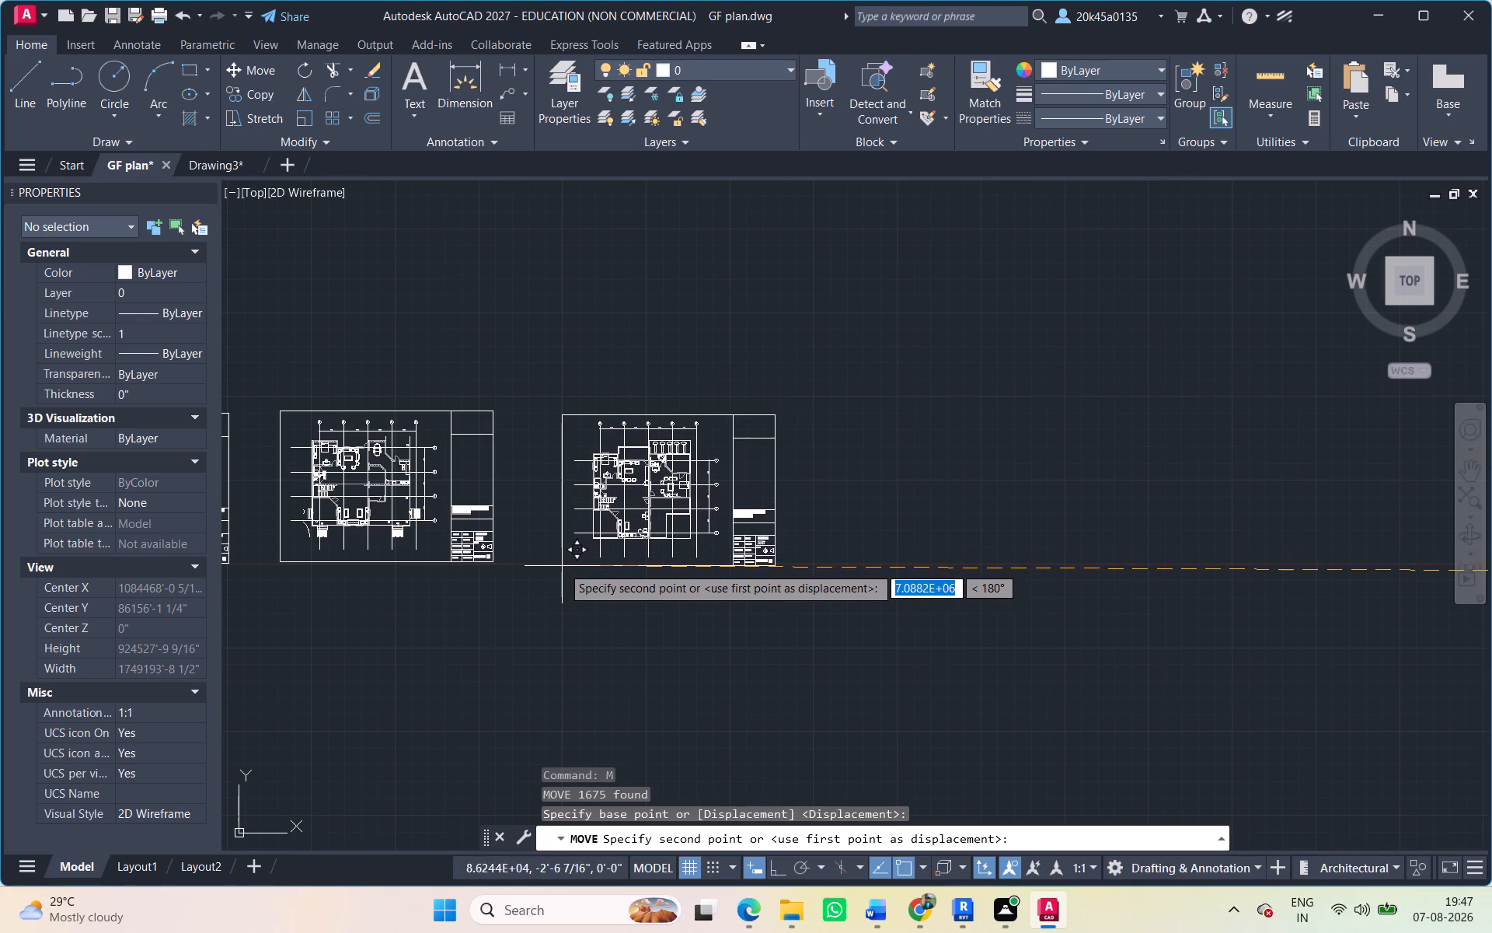
left_click(558, 564)
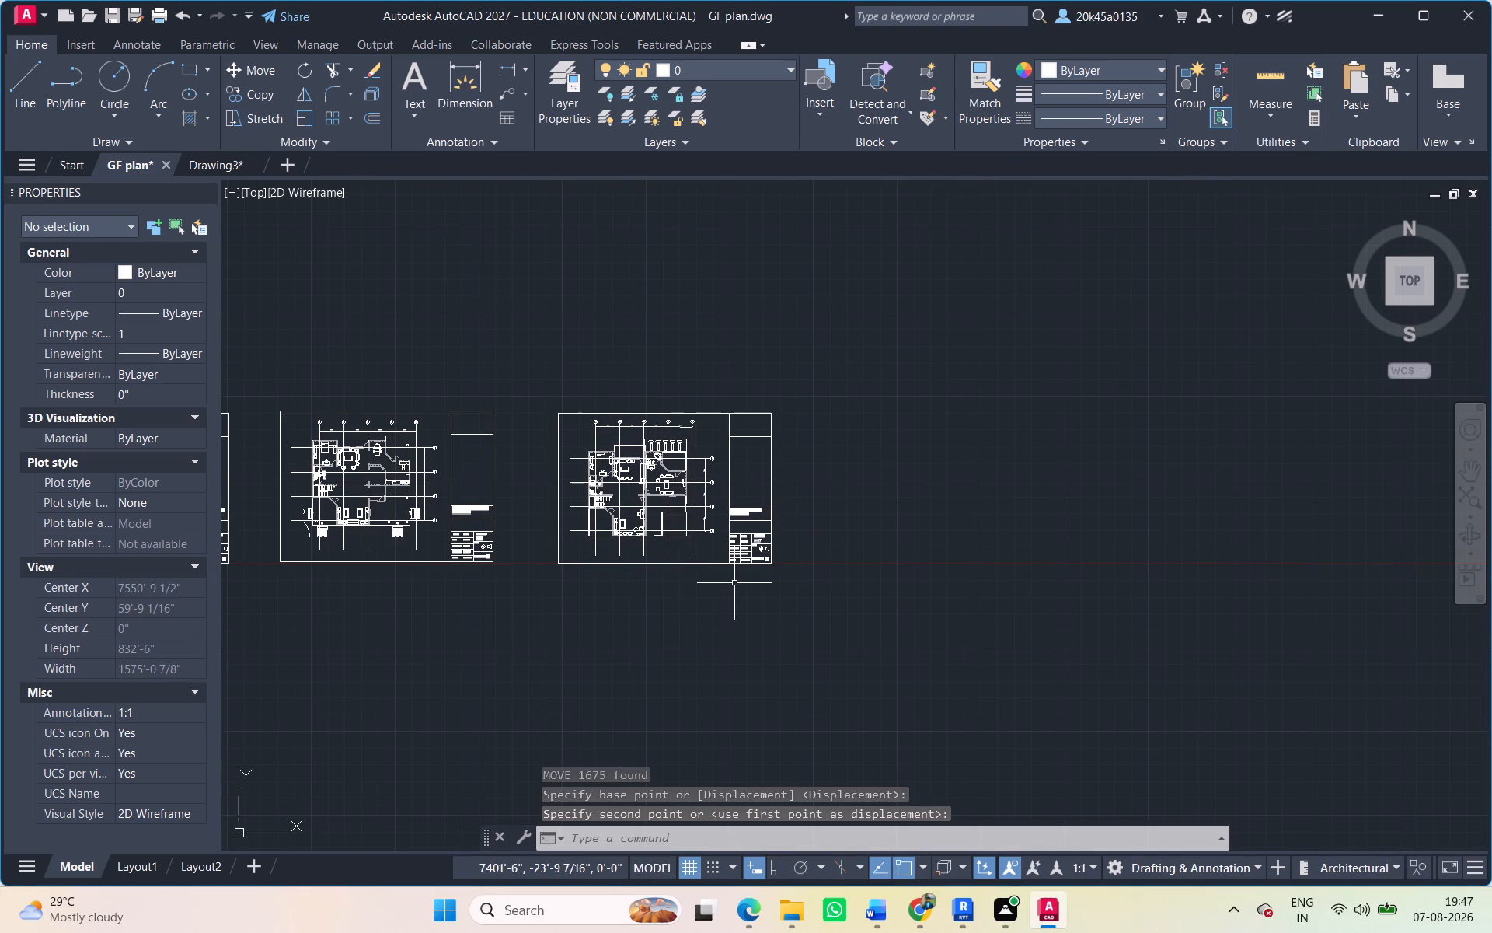
key("Escape")
Save the GF plan drawing with all the sheets aligned in a row from the origin.
scroll(634, 588, "down", 3)
middle_click_drag(631, 591, 1479, 487)
scroll(953, 487, "down", 3)
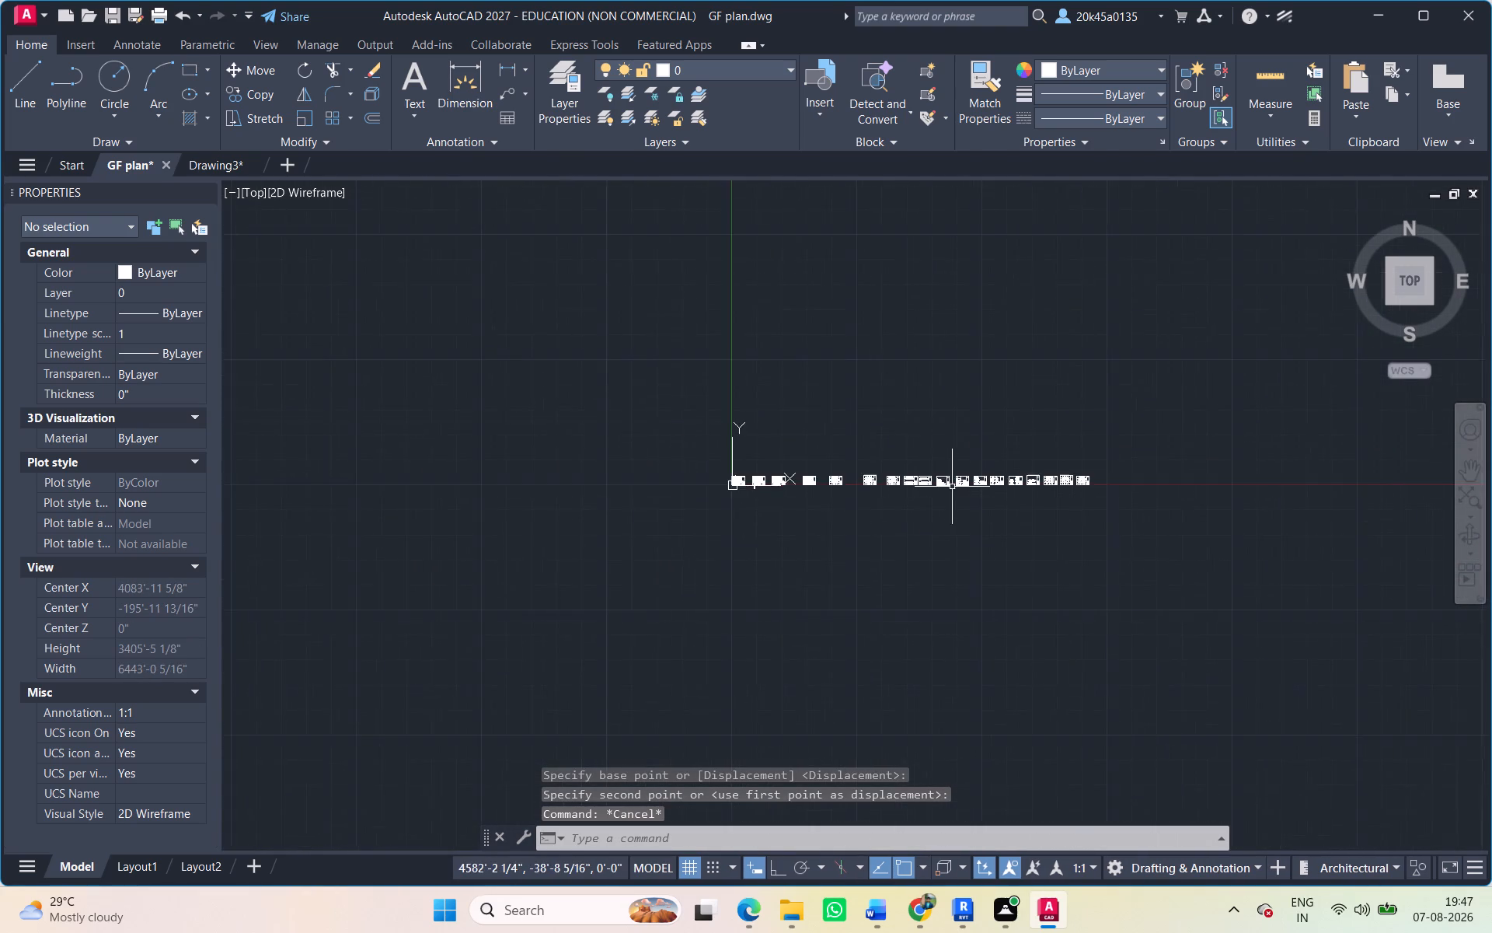
middle_click_drag(952, 487, 1061, 487)
scroll(883, 484, "up", 2)
key("ctrl+s")
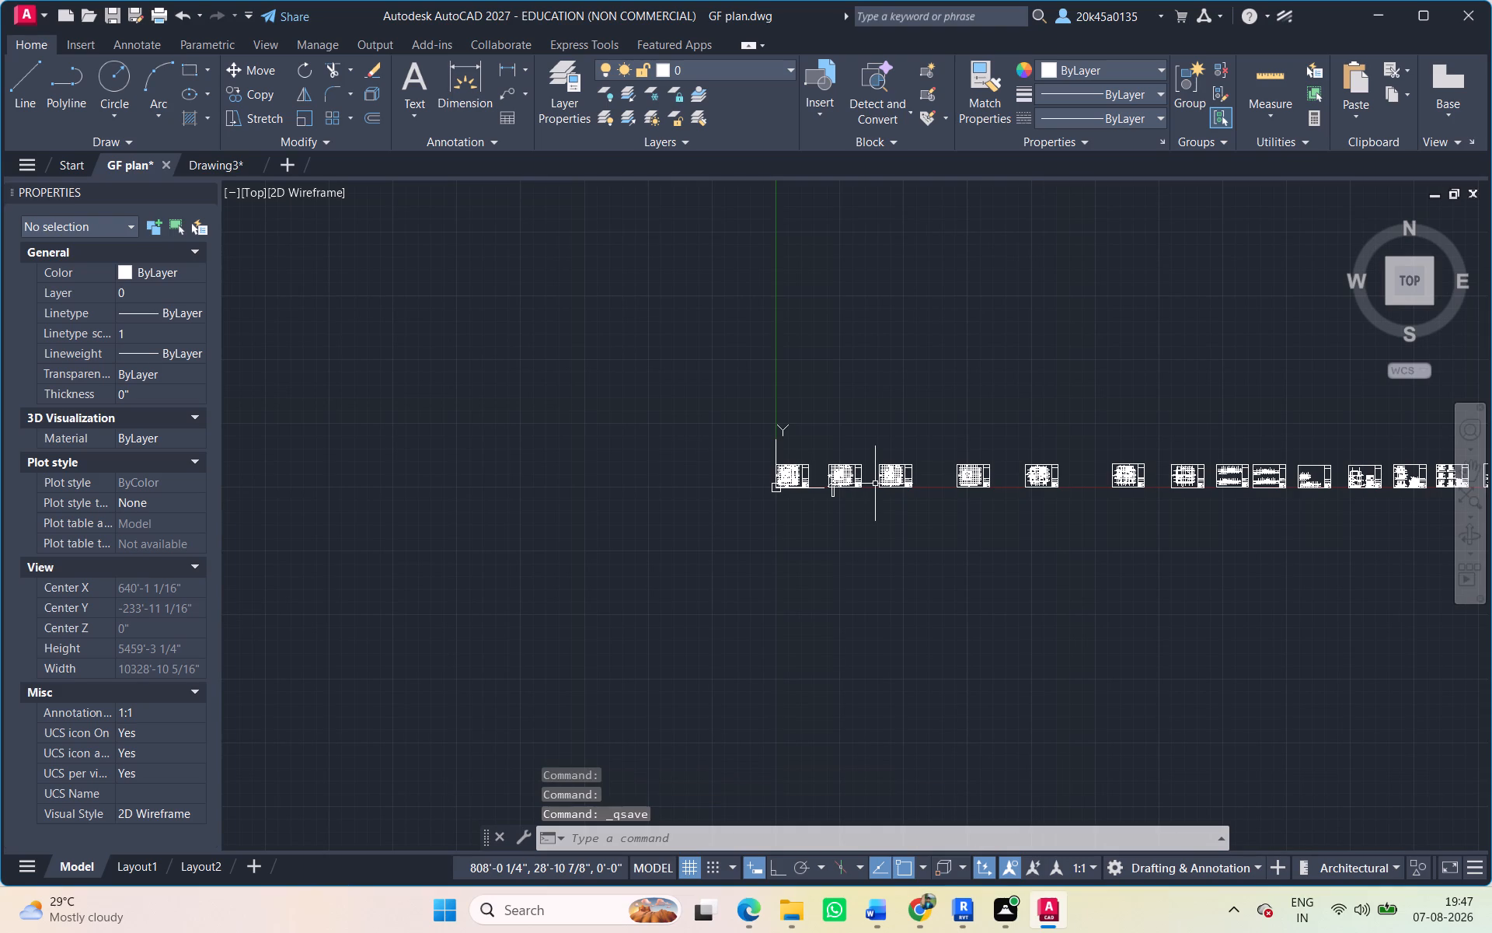
key("ctrl+s")
key("ctrl+s")
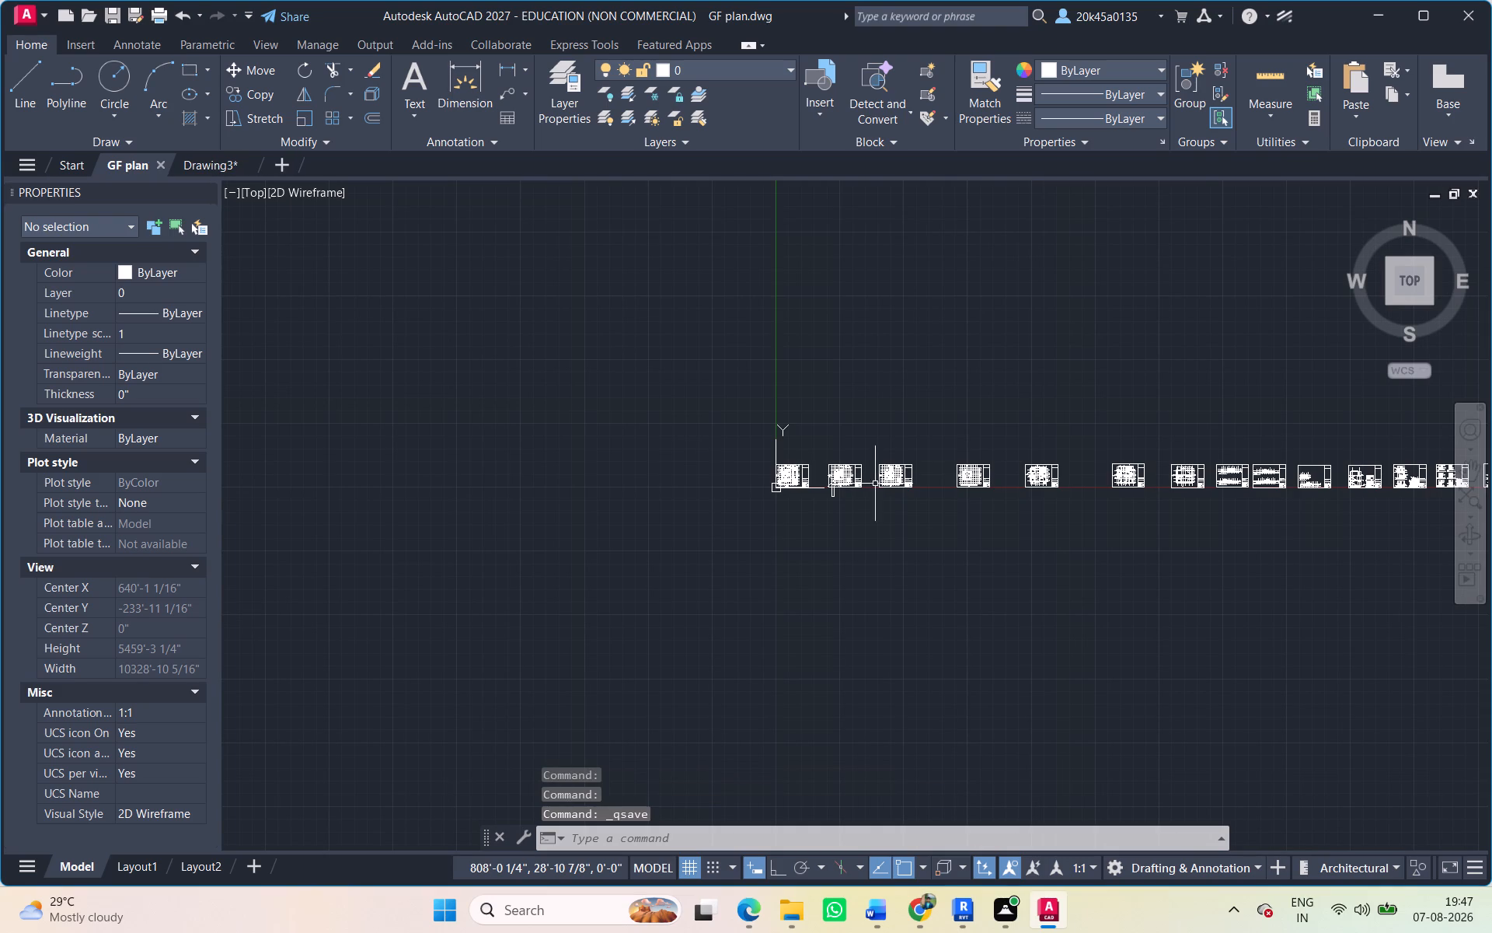
Switch from AutoCAD to the open PROJECT_1 FARM HOUSE document in the browser.
key("alt+Tab")
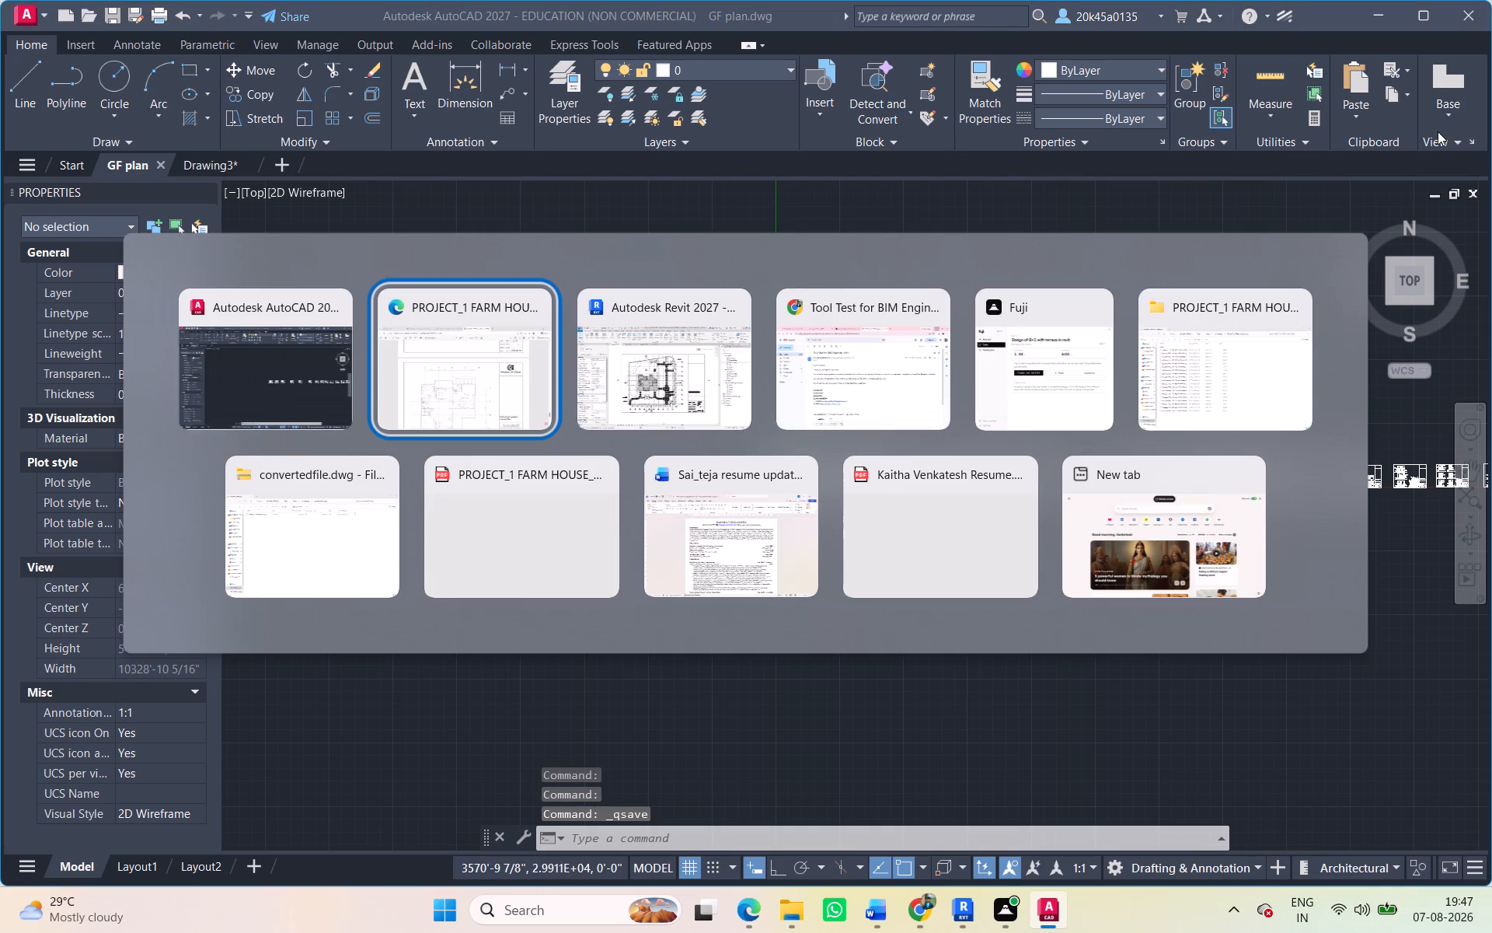
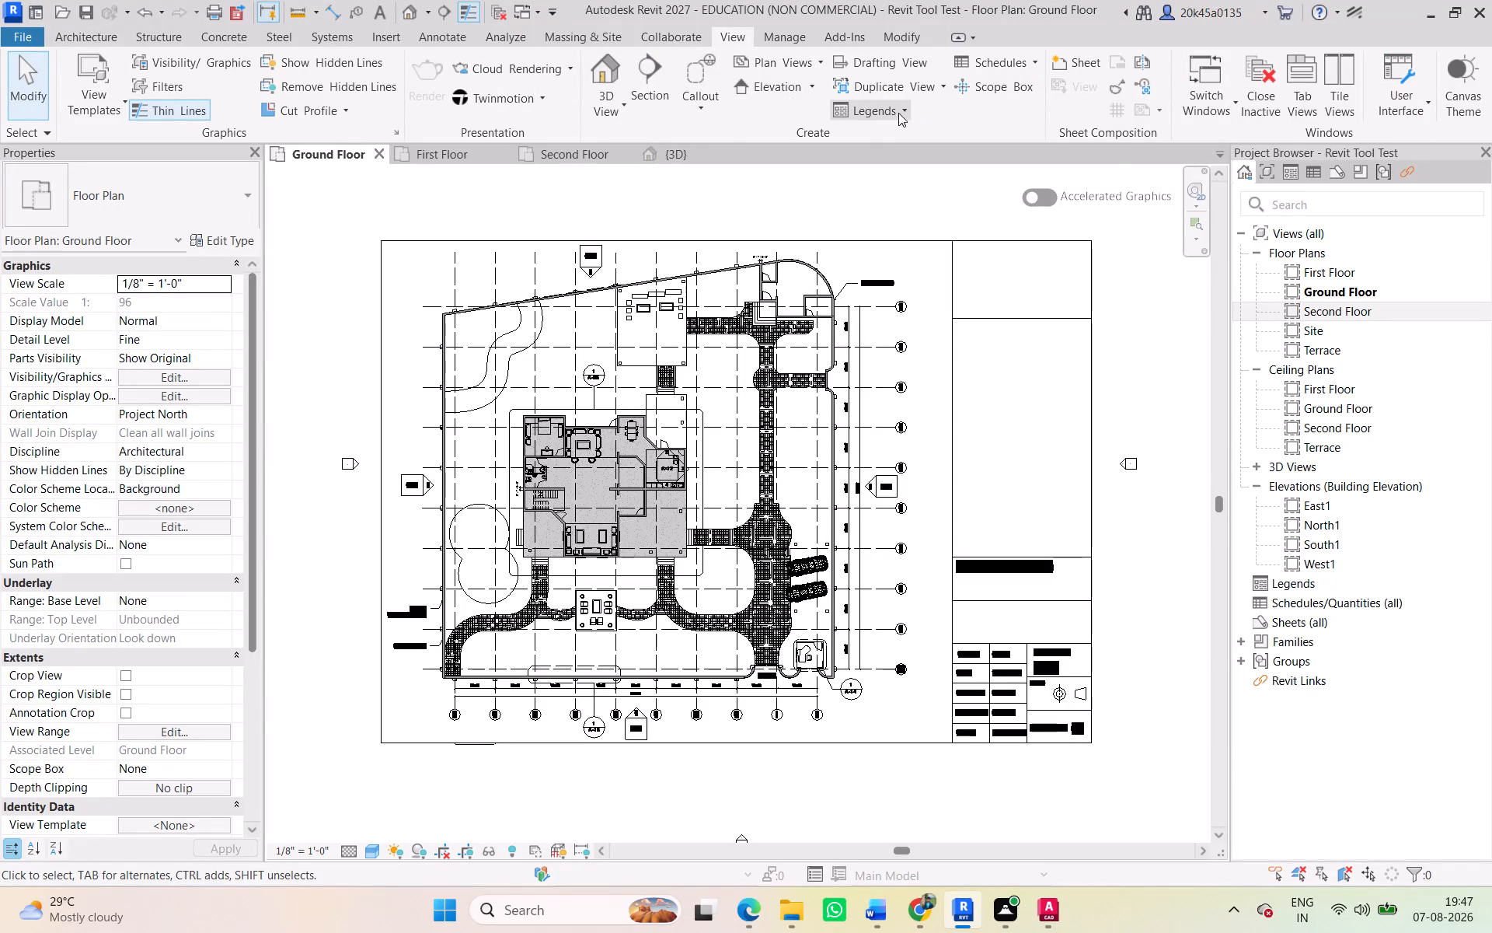
Reload the GF plan.dwg link in Manage Links, removing the failed dimension reference and deleting the invalid dimensions.
left_click(777, 32)
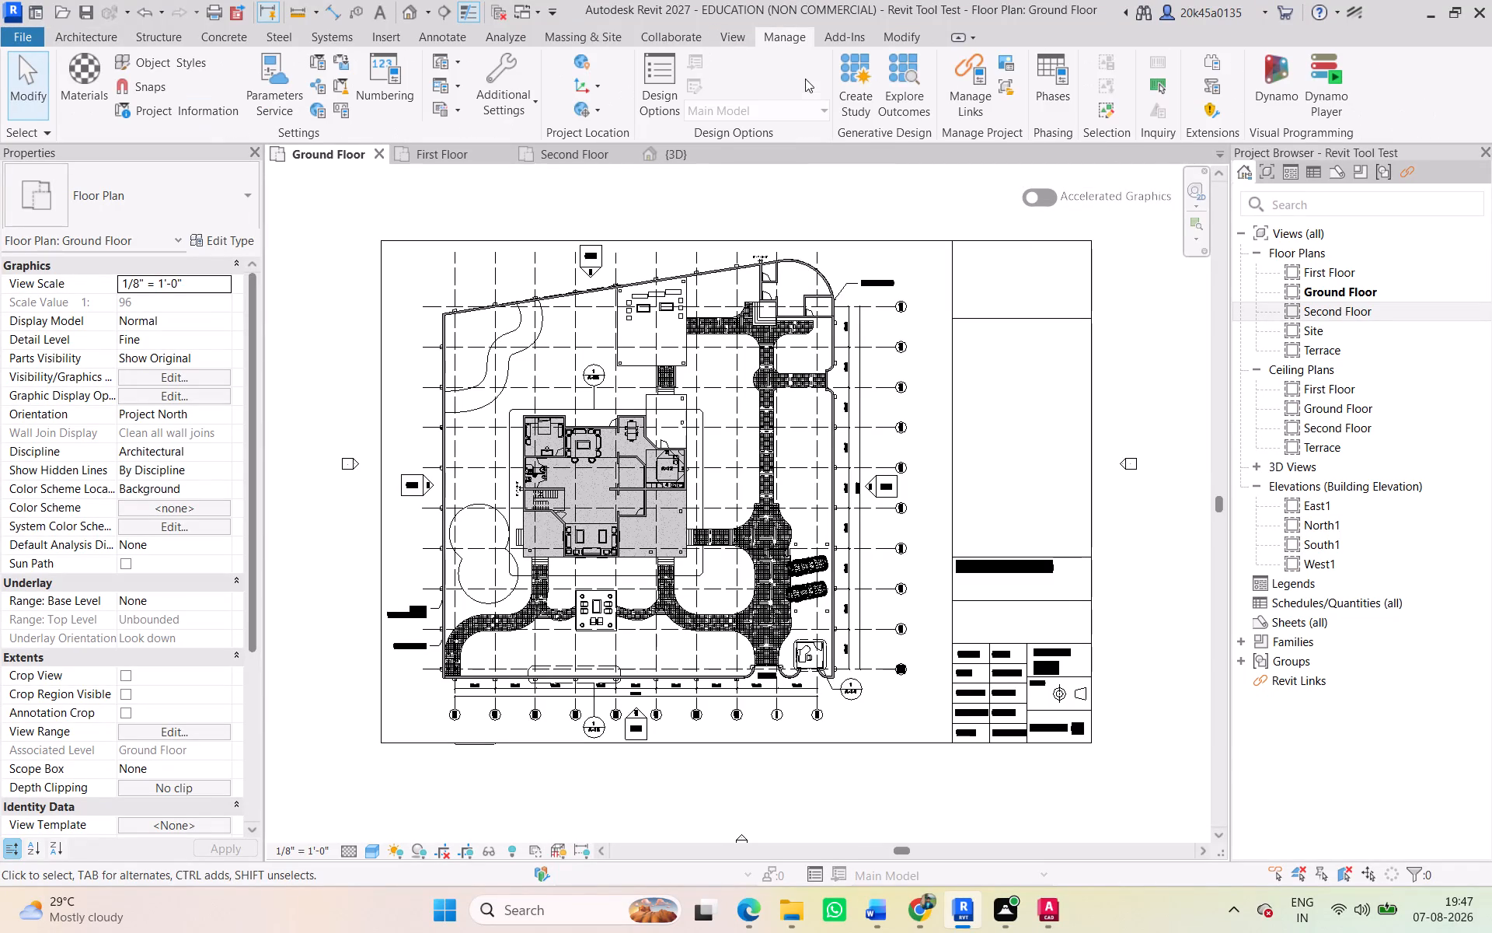
left_click(961, 91)
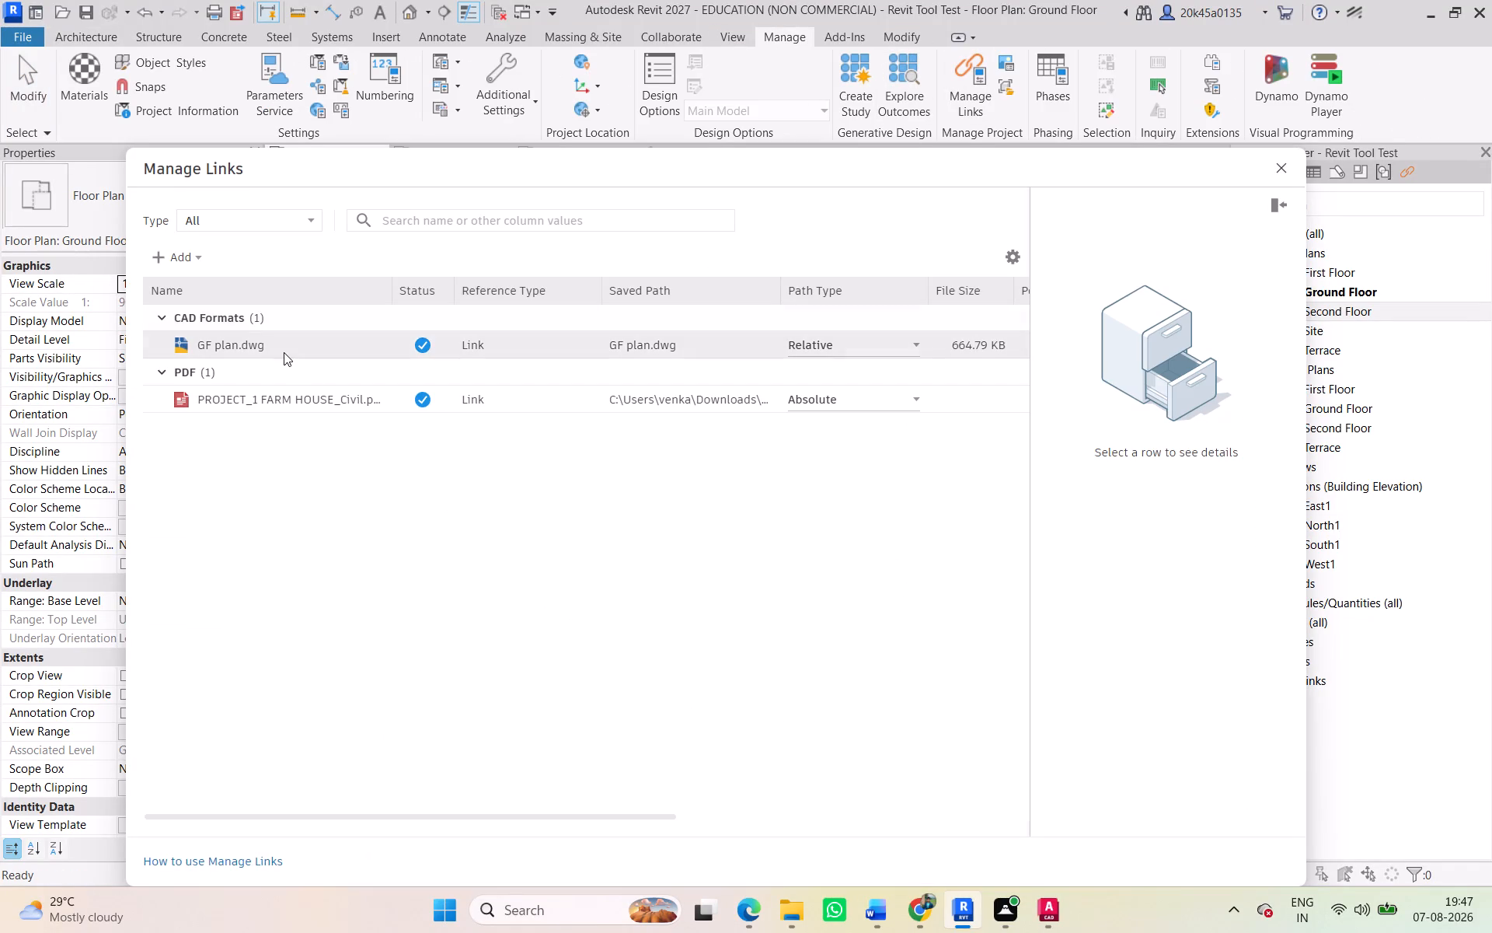
left_click(283, 352)
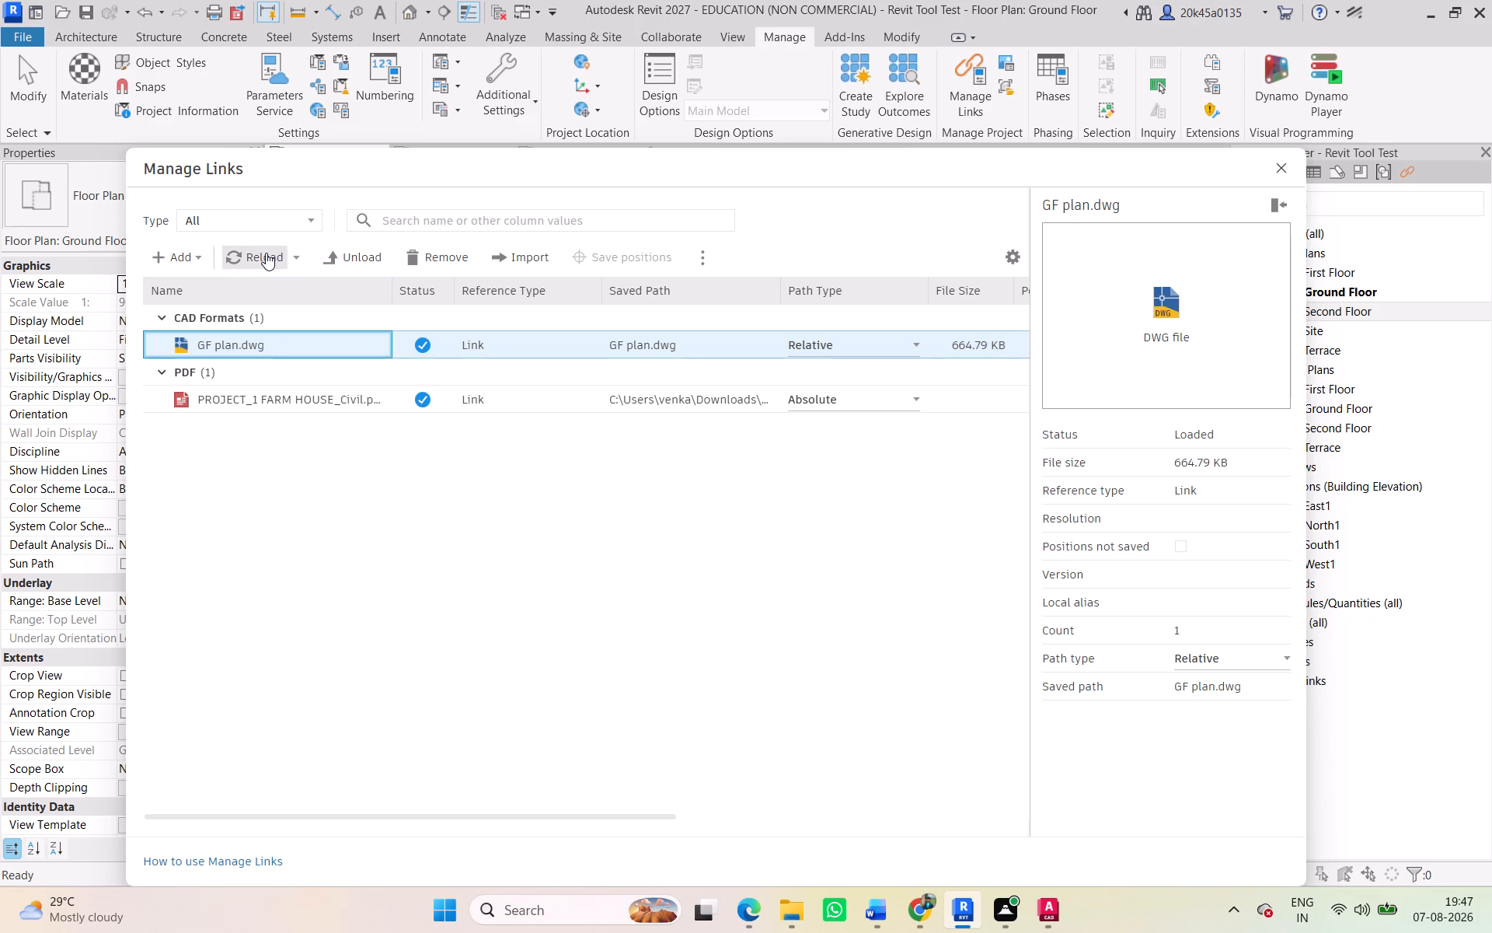
left_click(266, 253)
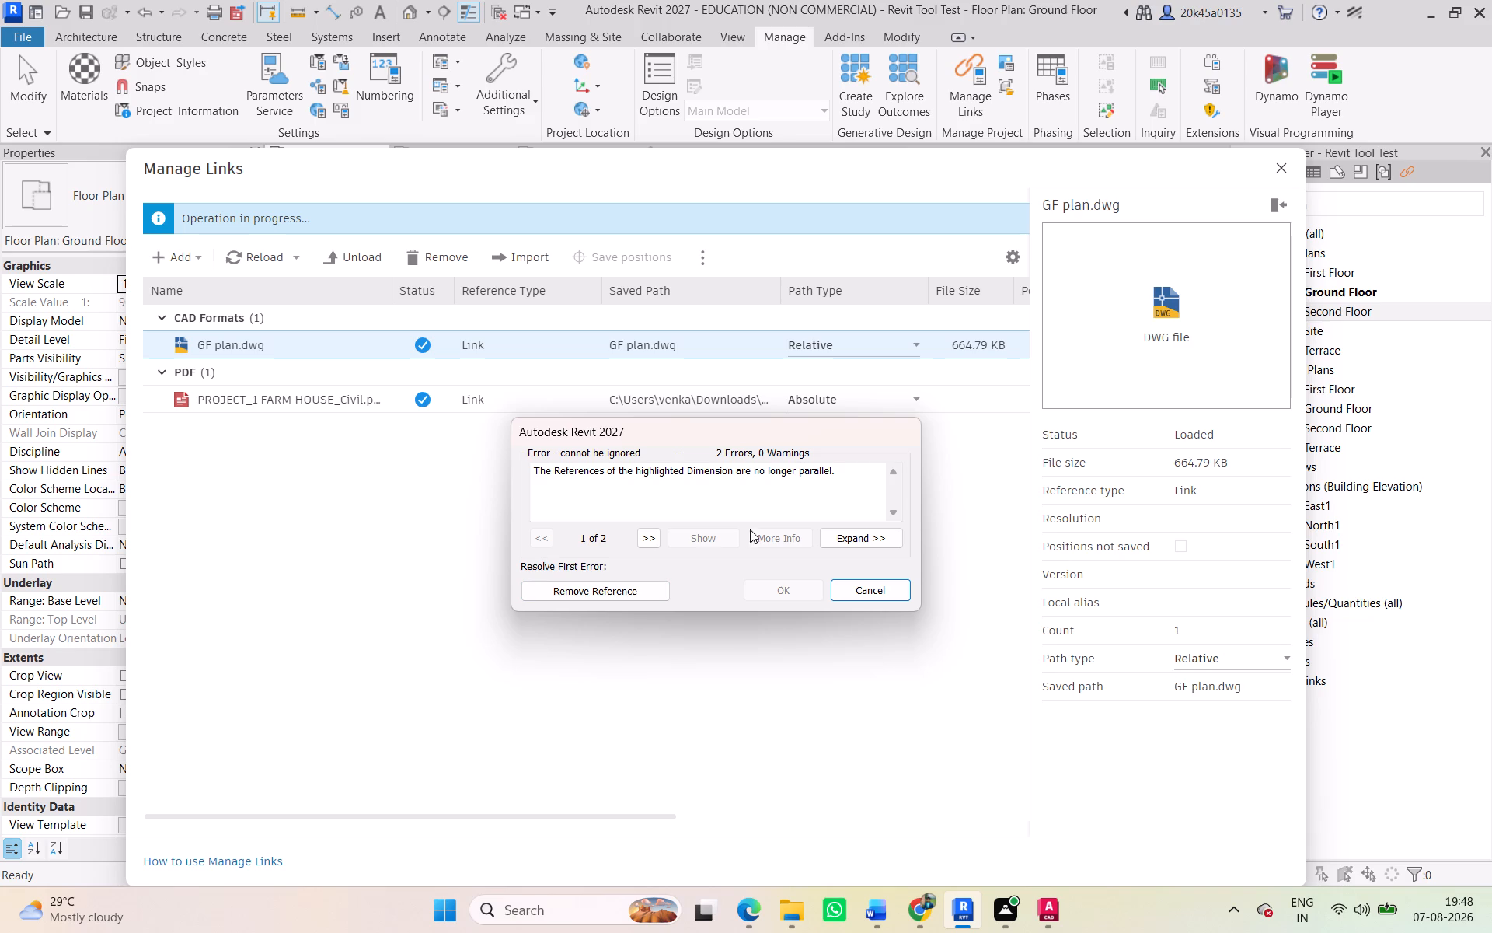
left_click(604, 582)
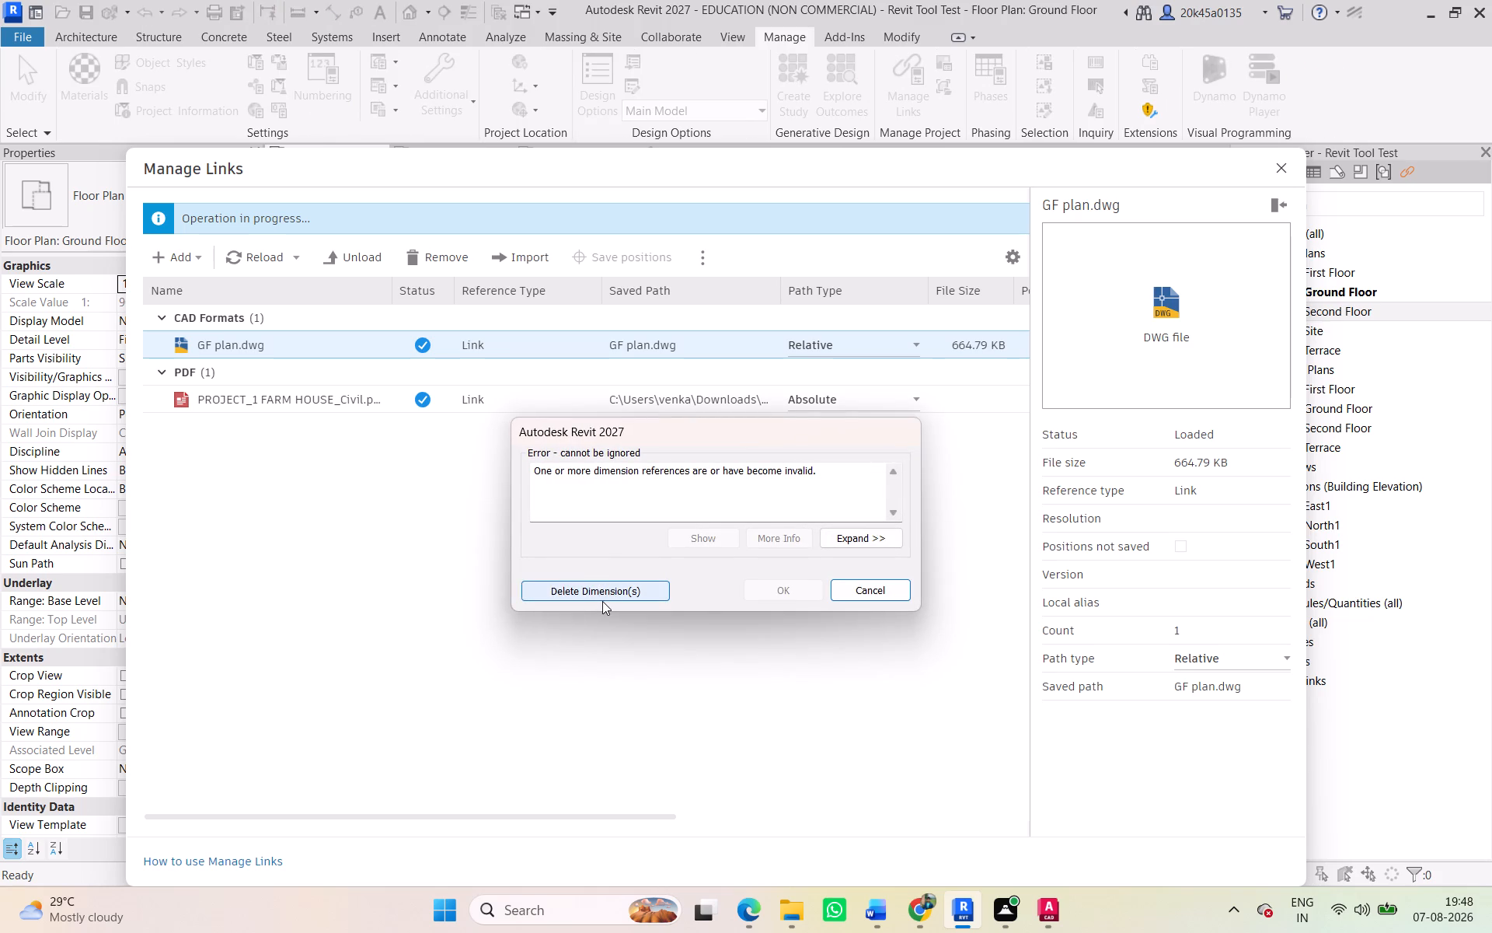
left_click(602, 601)
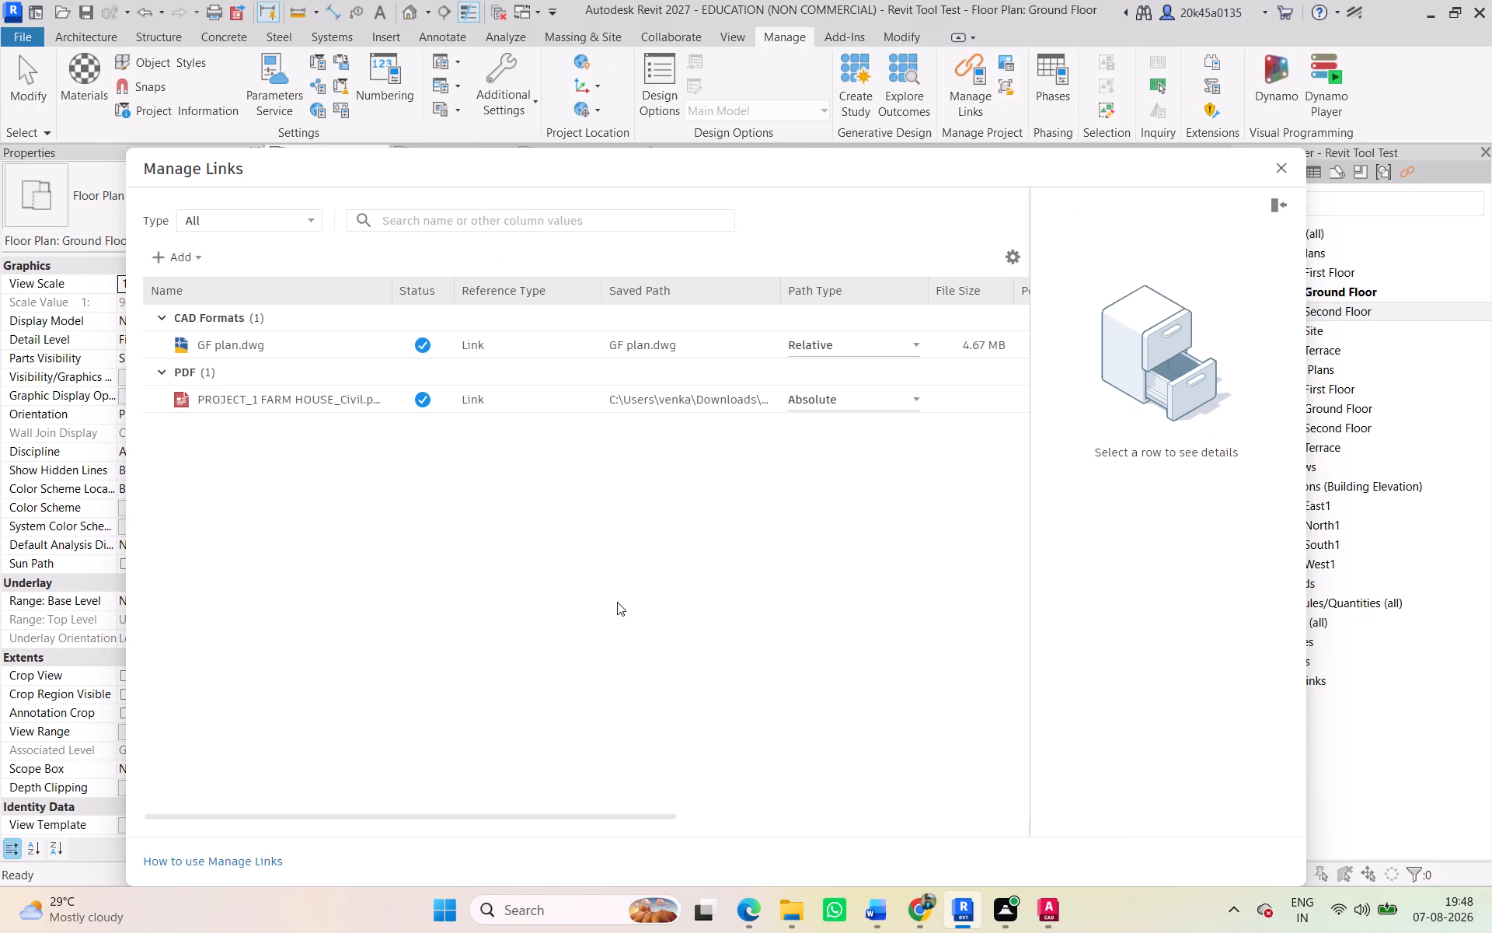
left_click(1288, 164)
Examine the reloaded CAD link in the Ground Floor view, covering the row of plan sheets and the ground floor layout.
scroll(591, 440, "down", 2)
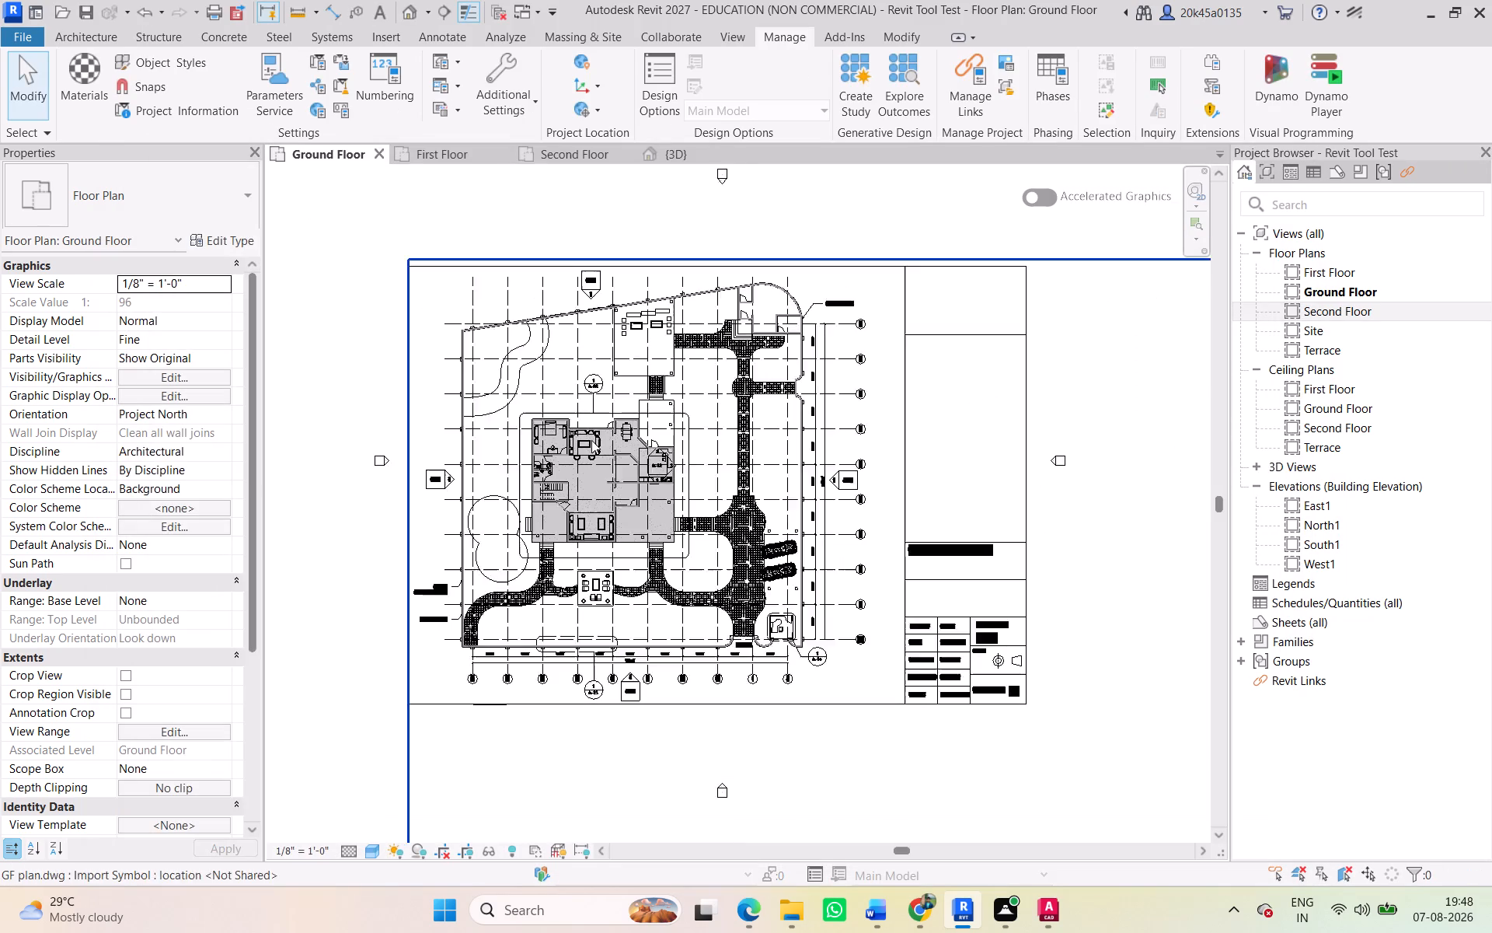
scroll(591, 440, "down", 10)
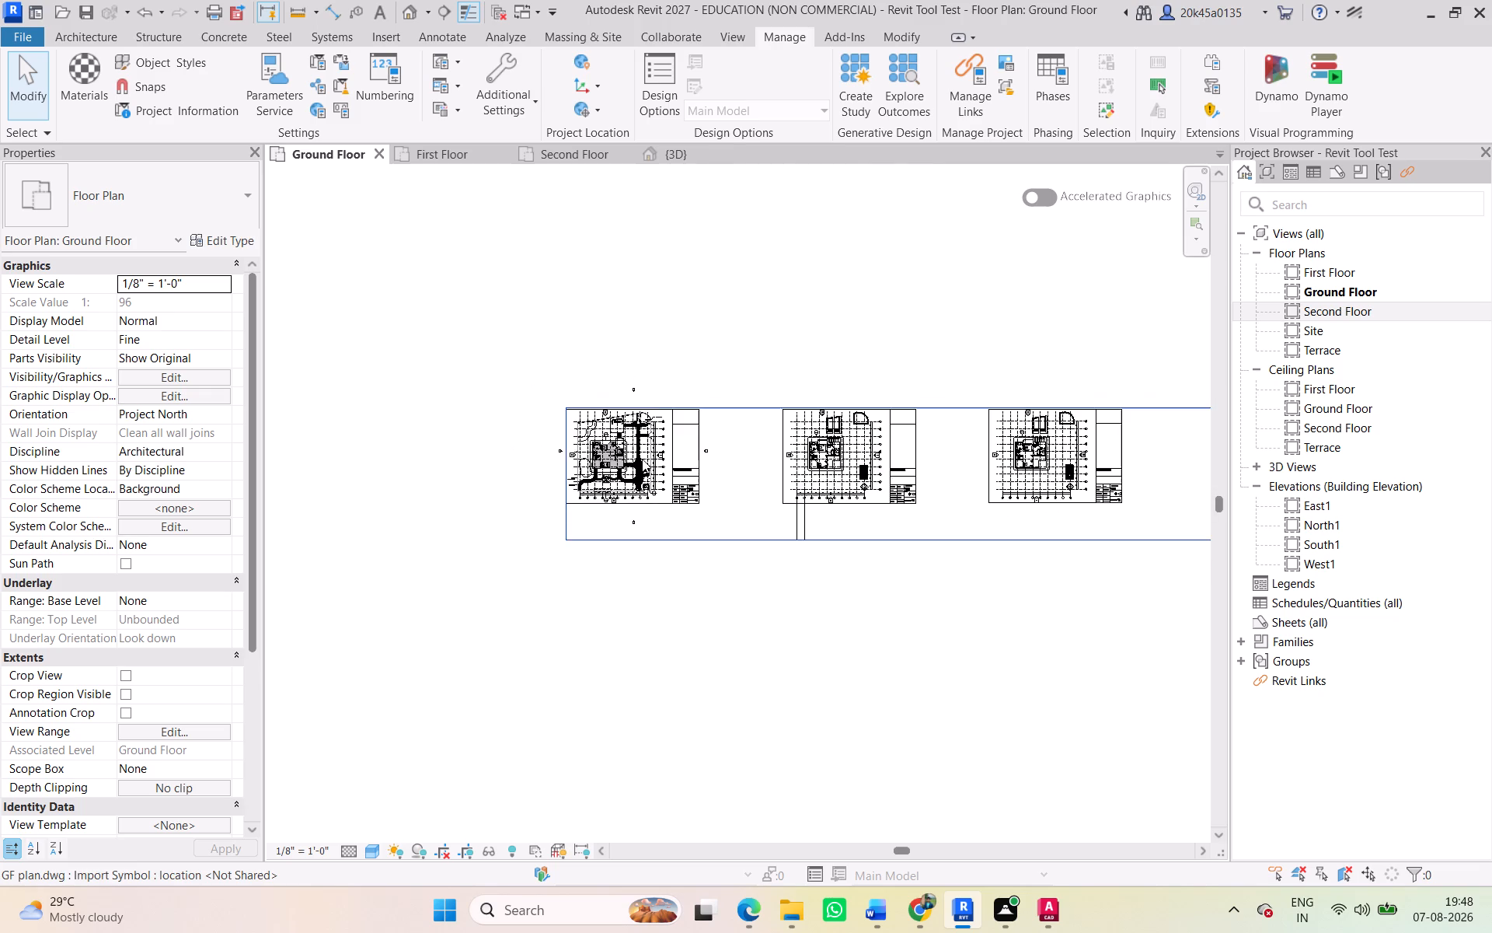
scroll(726, 491, "down", 2)
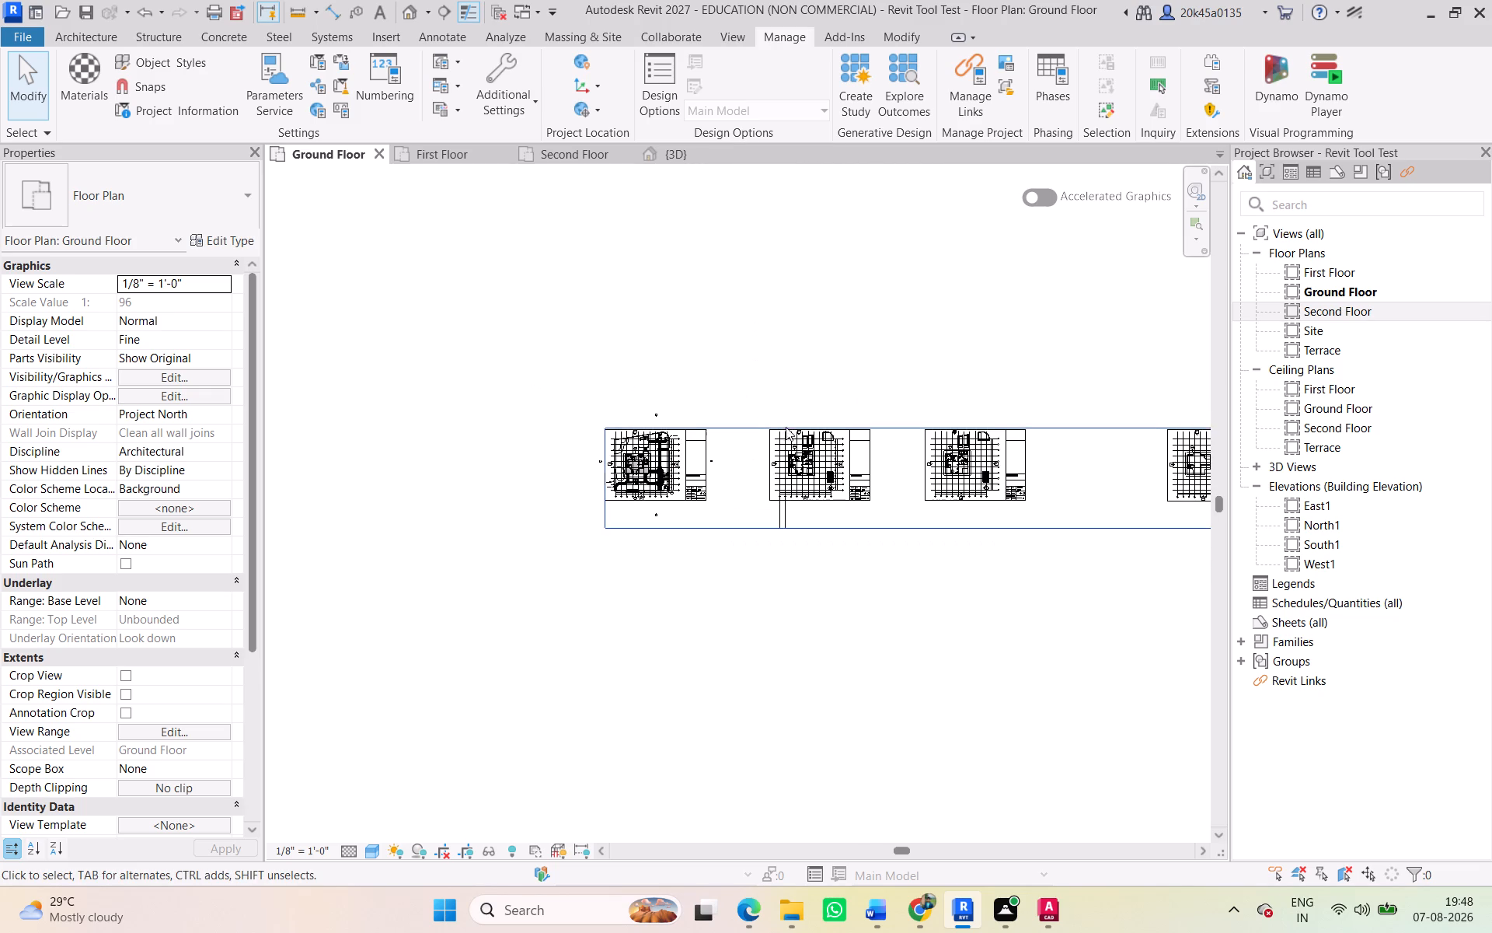
scroll(626, 466, "up", 13)
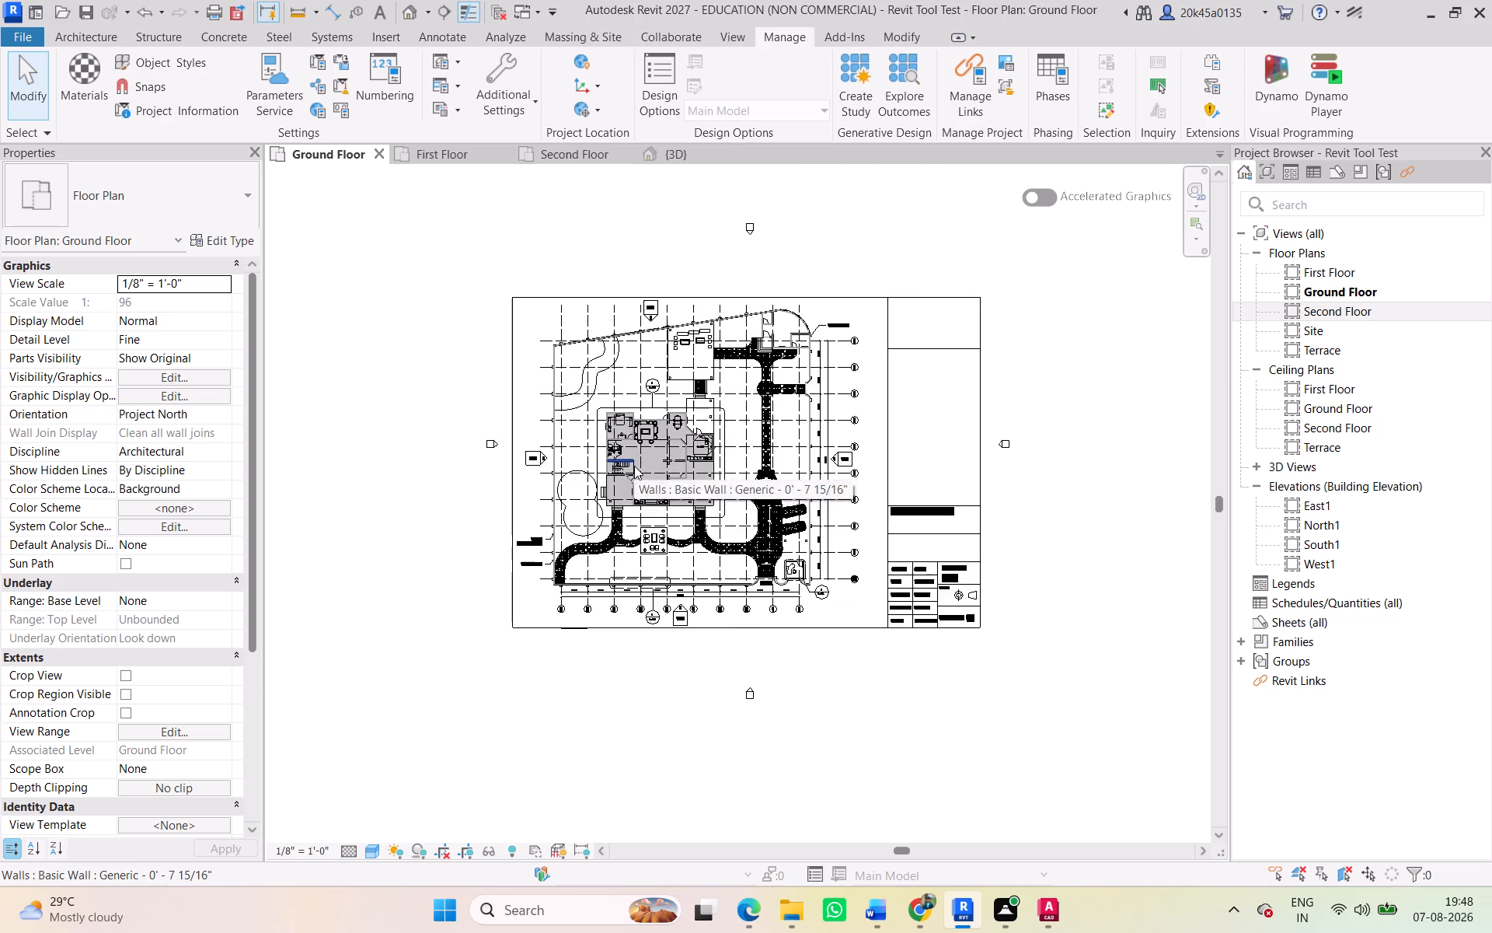
scroll(634, 466, "up", 2)
scroll(765, 393, "up", 3)
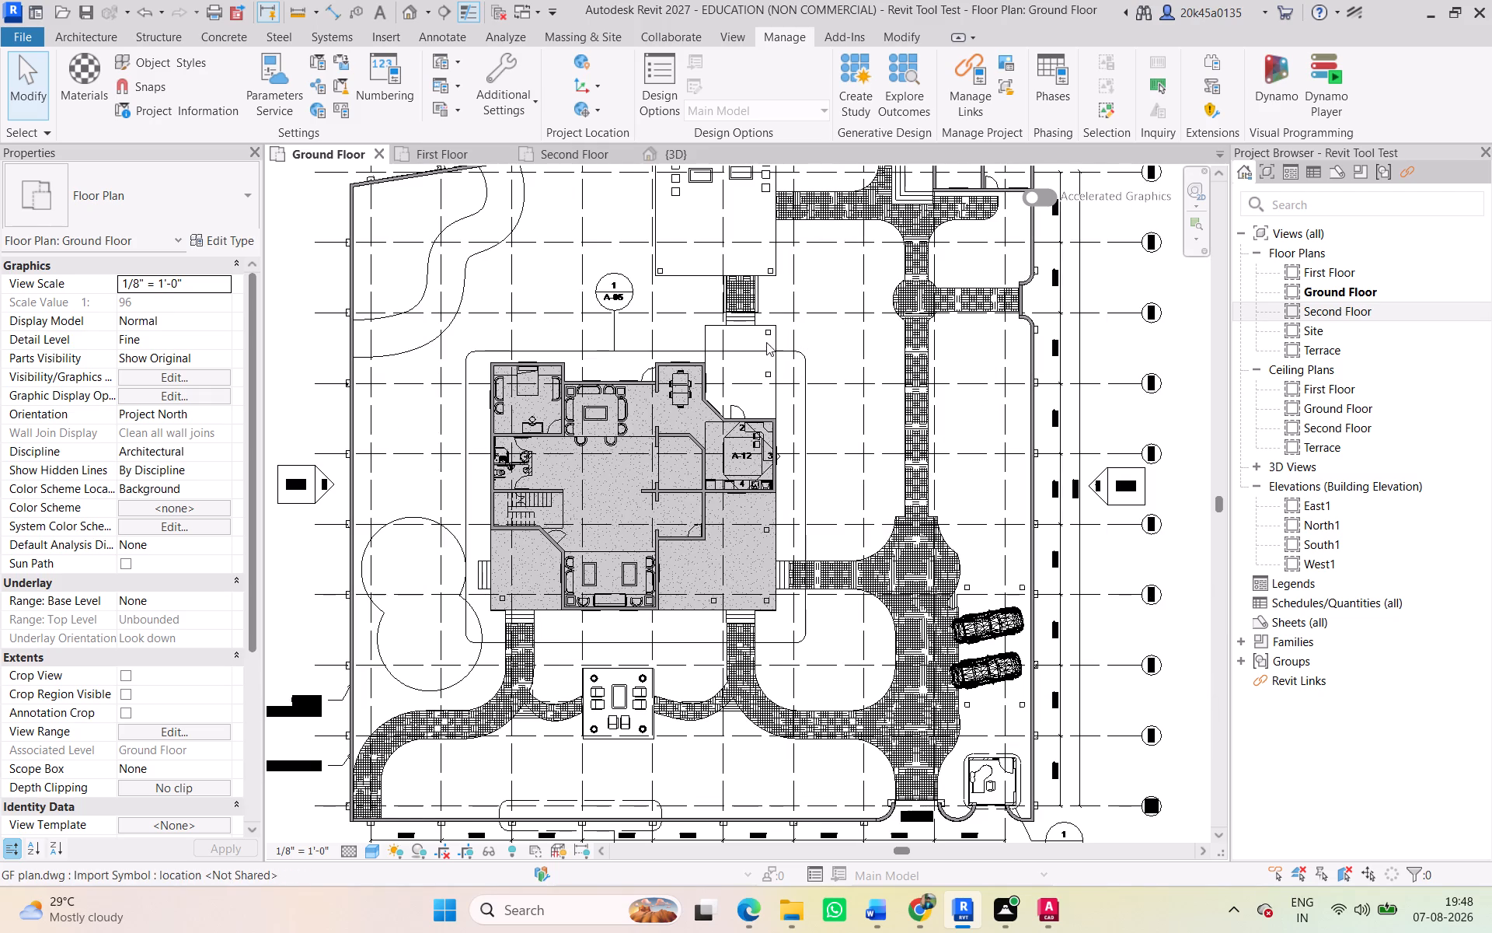
scroll(793, 390, "down", 4)
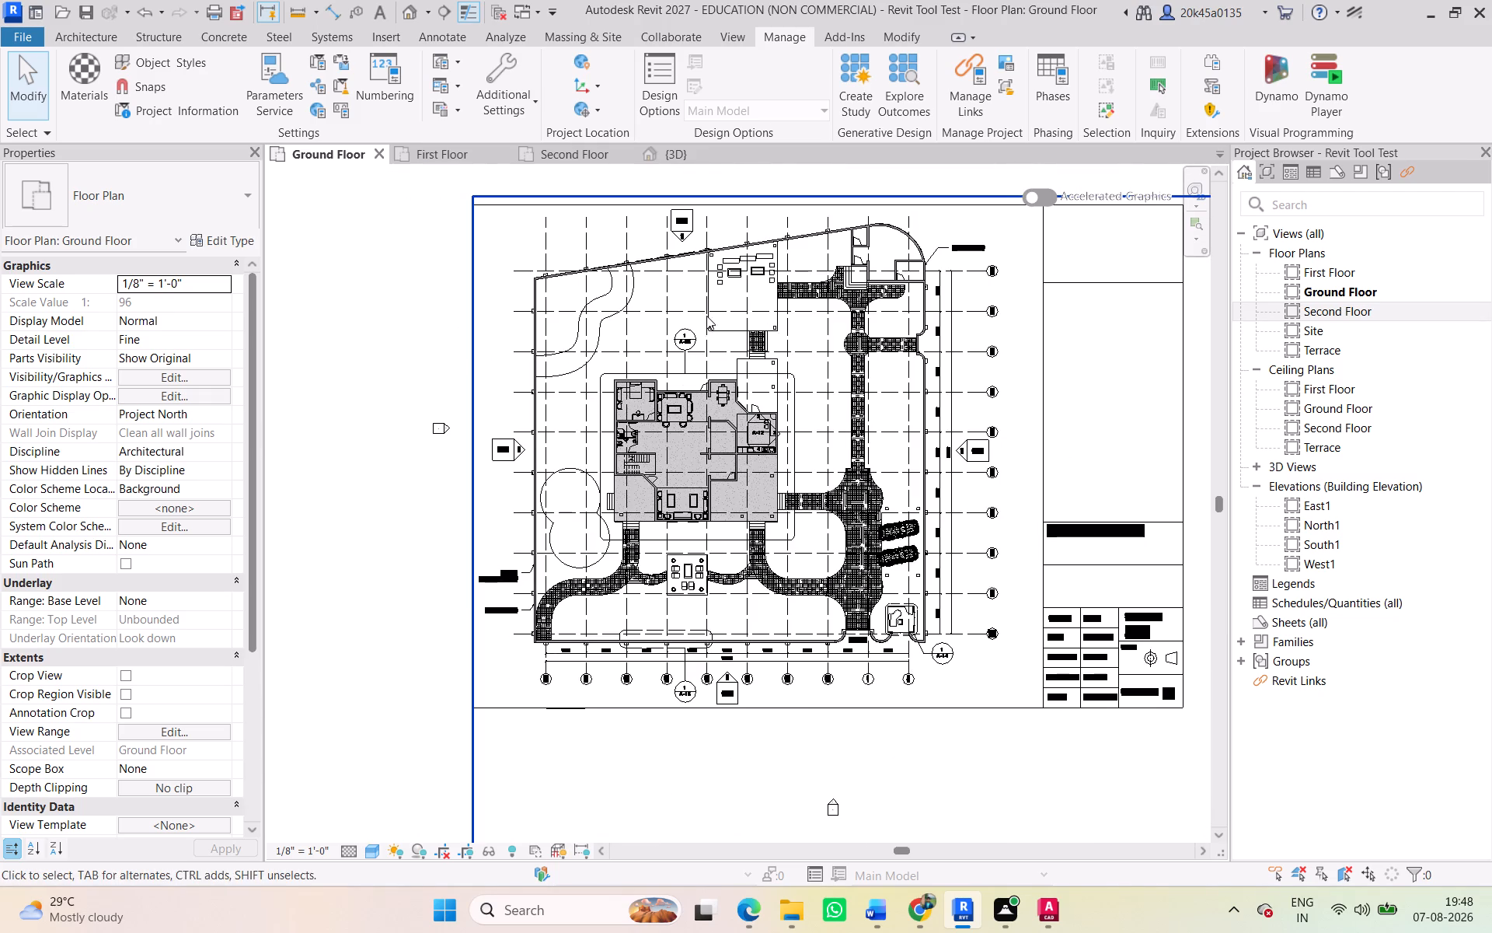
scroll(712, 341, "down", 2)
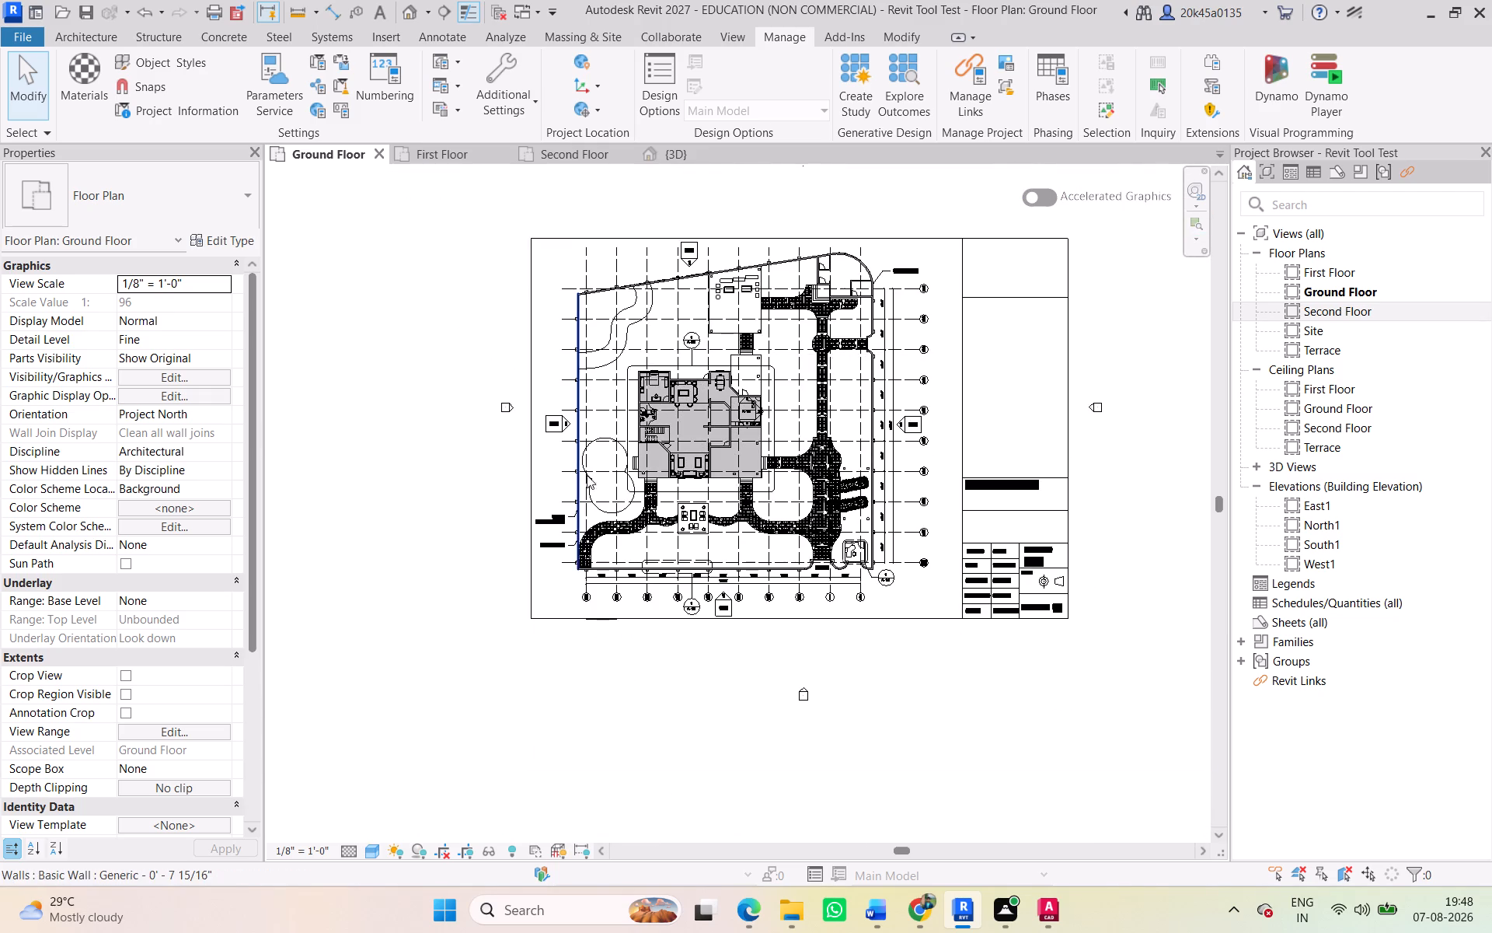
scroll(687, 453, "up", 7)
scroll(698, 453, "down", 4)
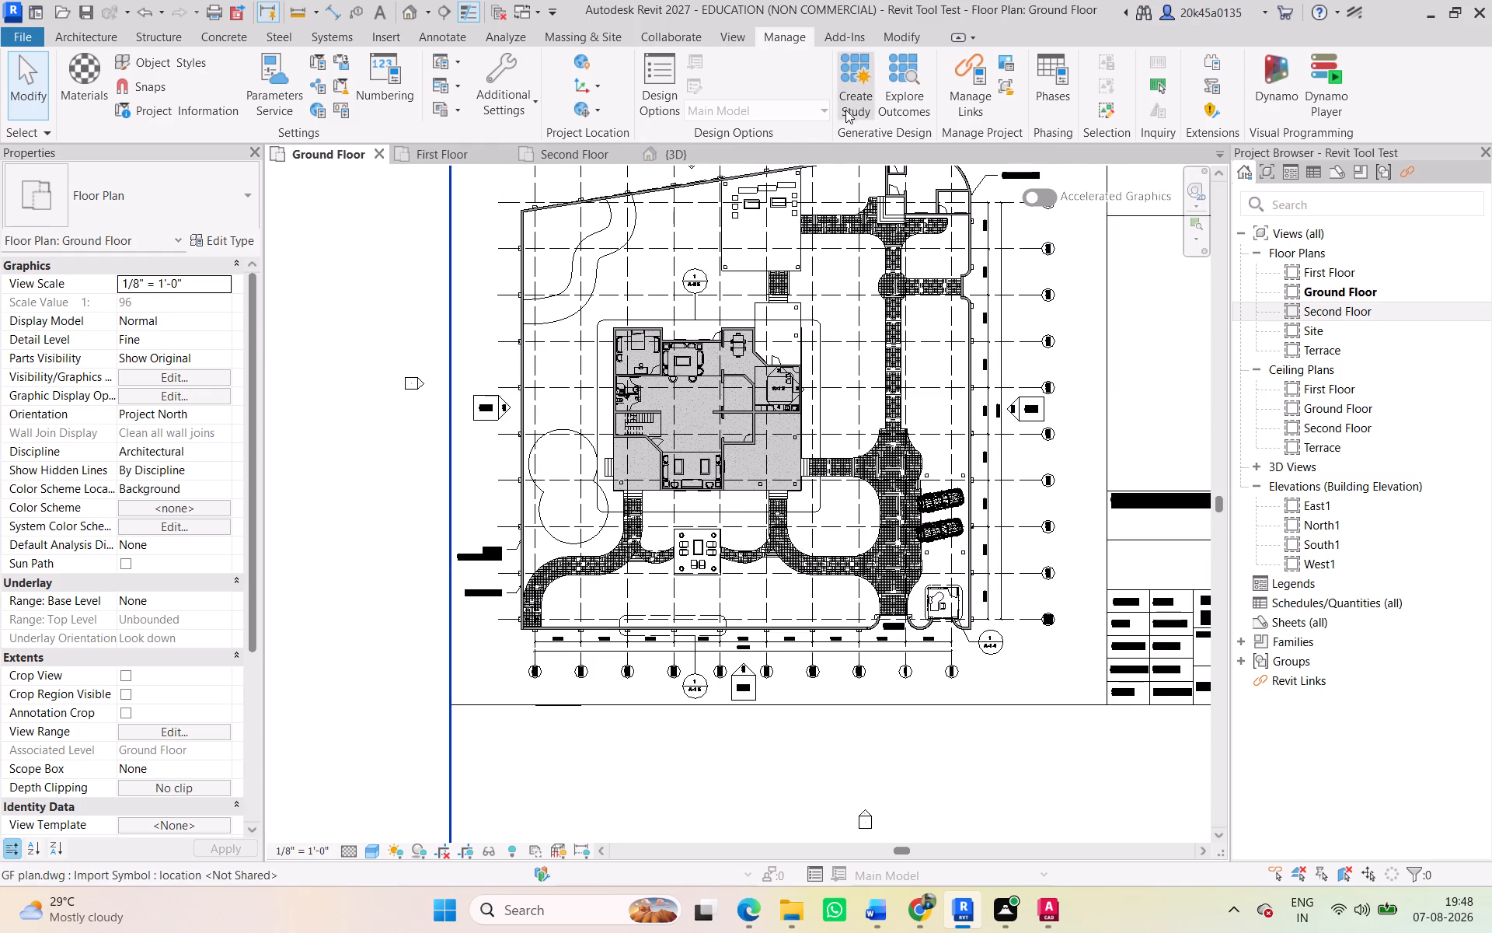
Review the linked CAD and PDF files in Manage Links.
left_click(967, 103)
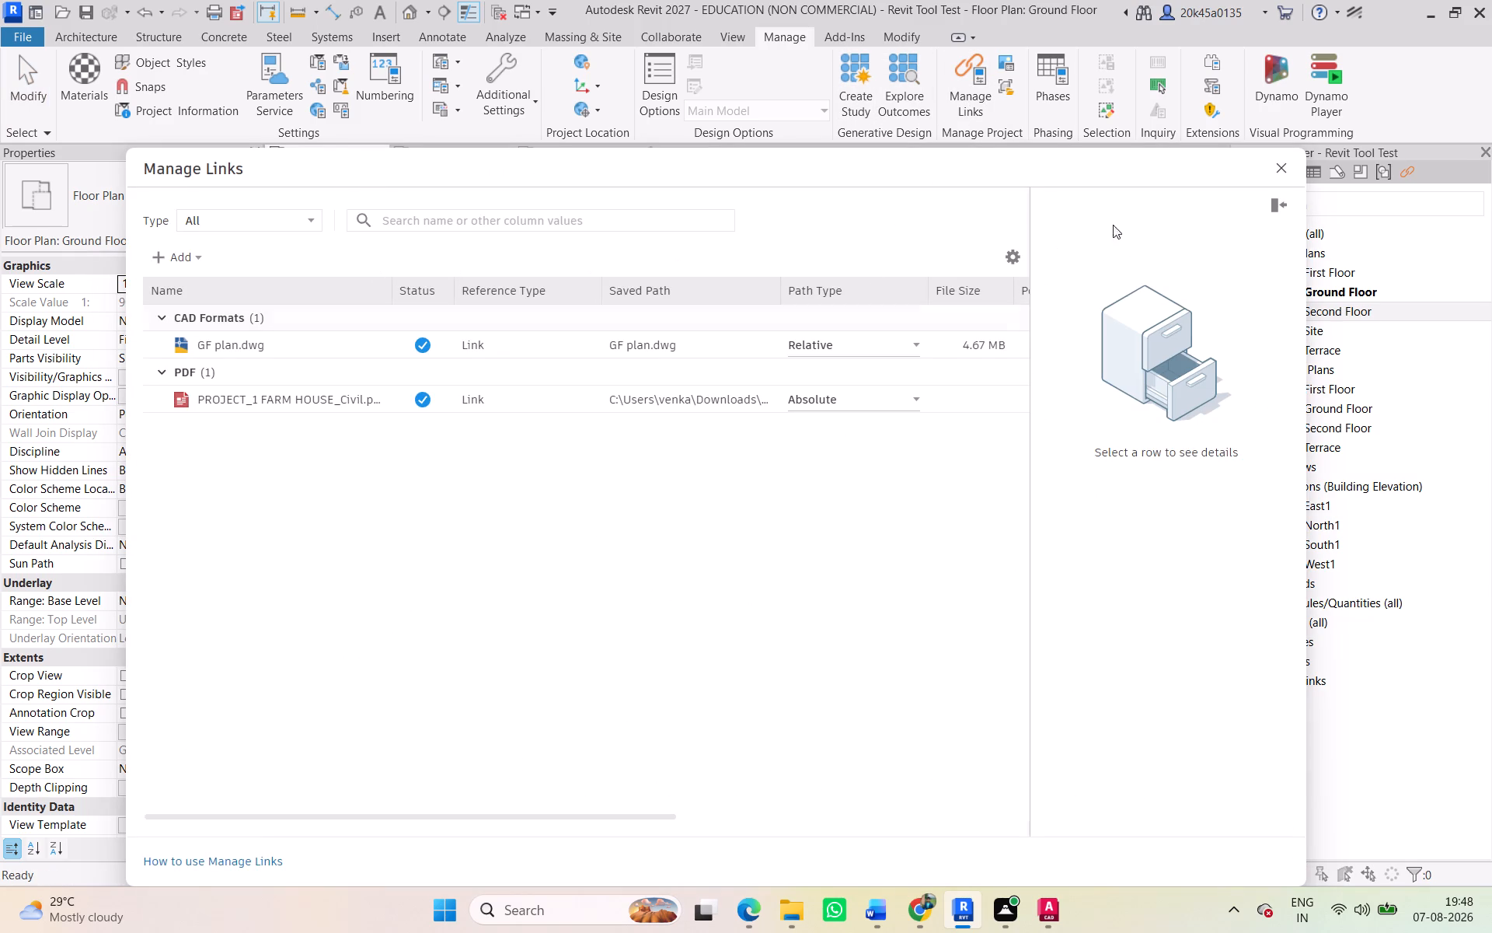
left_click(1276, 171)
Compare the linked ground floor sheet with the neighbouring plan sheets in the Ground Floor view.
scroll(948, 390, "down", 4)
middle_click_drag(943, 390, 304, 366)
scroll(312, 365, "up", 1)
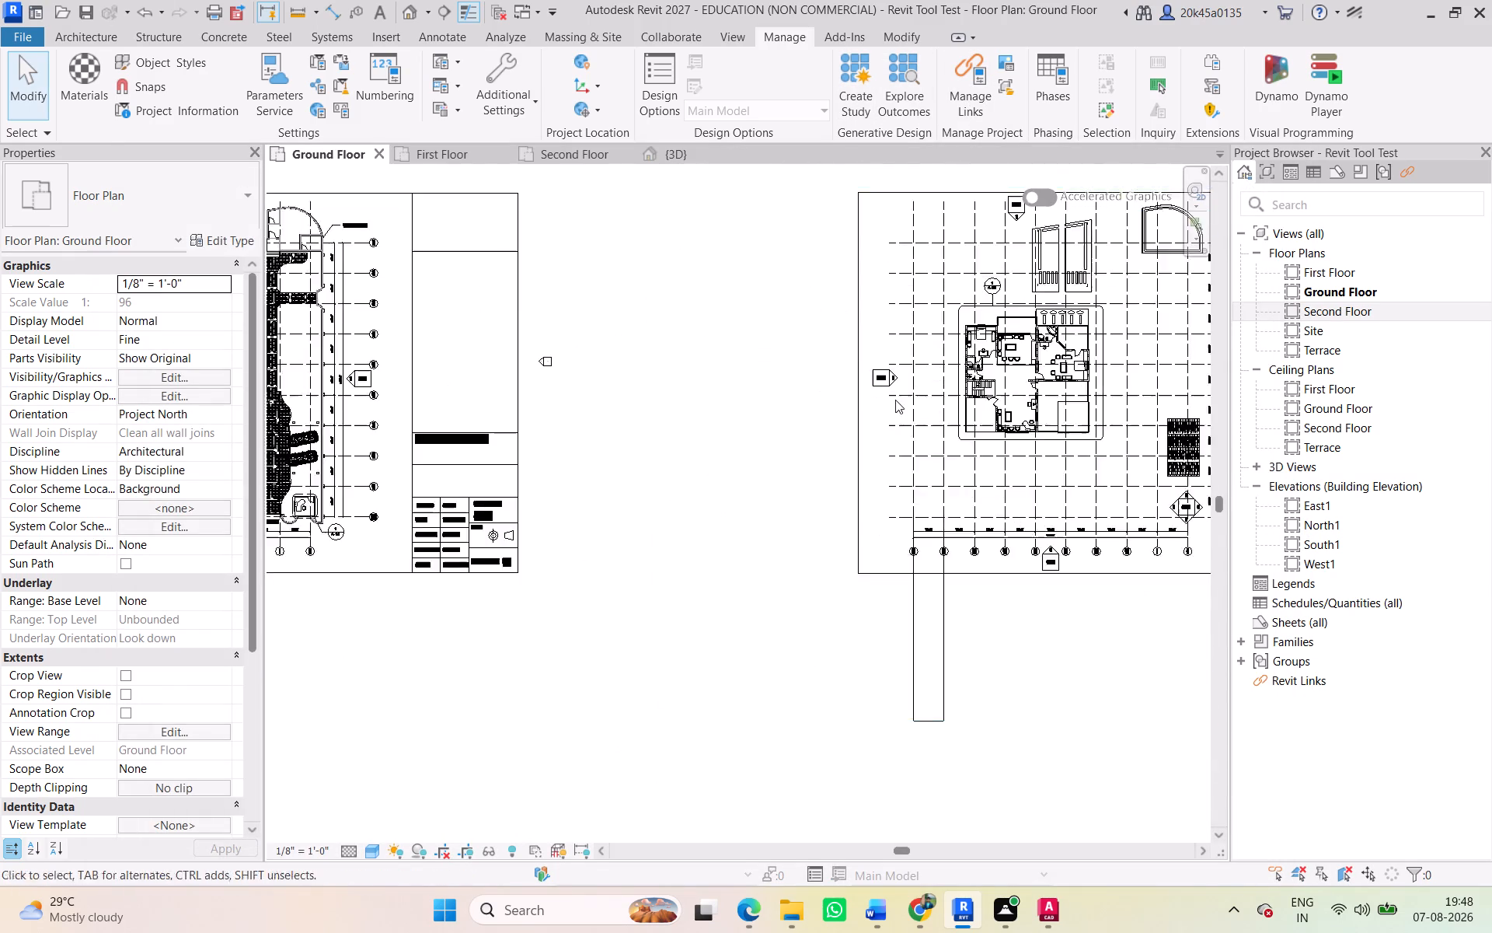
scroll(895, 400, "down", 3)
middle_click_drag(894, 402, 487, 413)
scroll(622, 408, "up", 4)
middle_click_drag(607, 404, 612, 411)
scroll(614, 416, "down", 7)
middle_click_drag(616, 421, 776, 433)
scroll(309, 400, "up", 2)
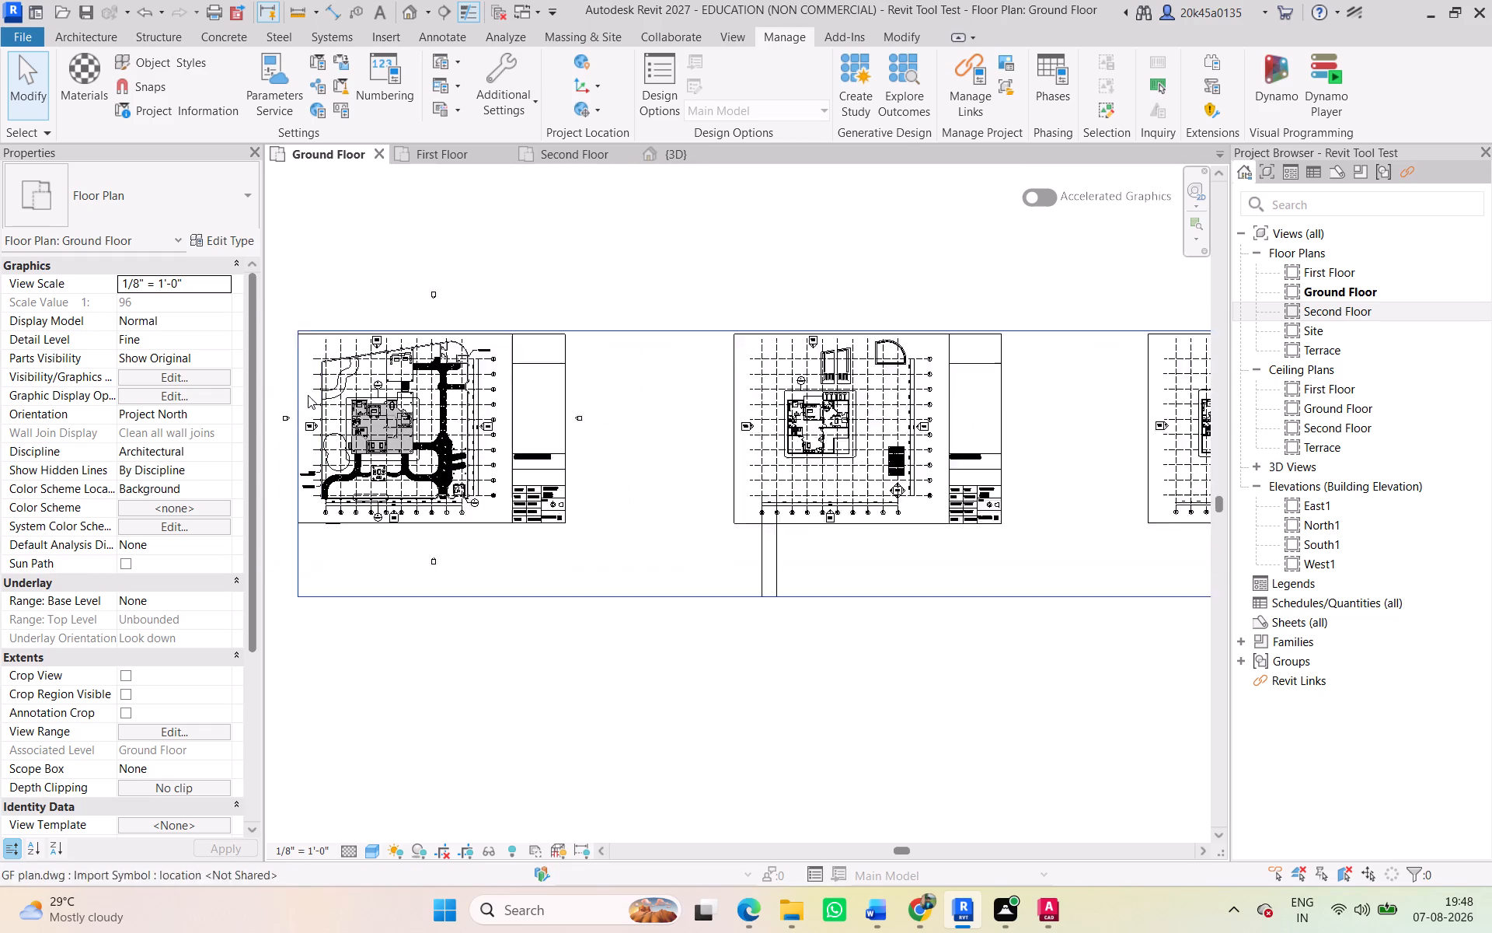
scroll(308, 395, "up", 2)
scroll(724, 429, "down", 2)
middle_click_drag(792, 431, 326, 372)
scroll(687, 450, "up", 6)
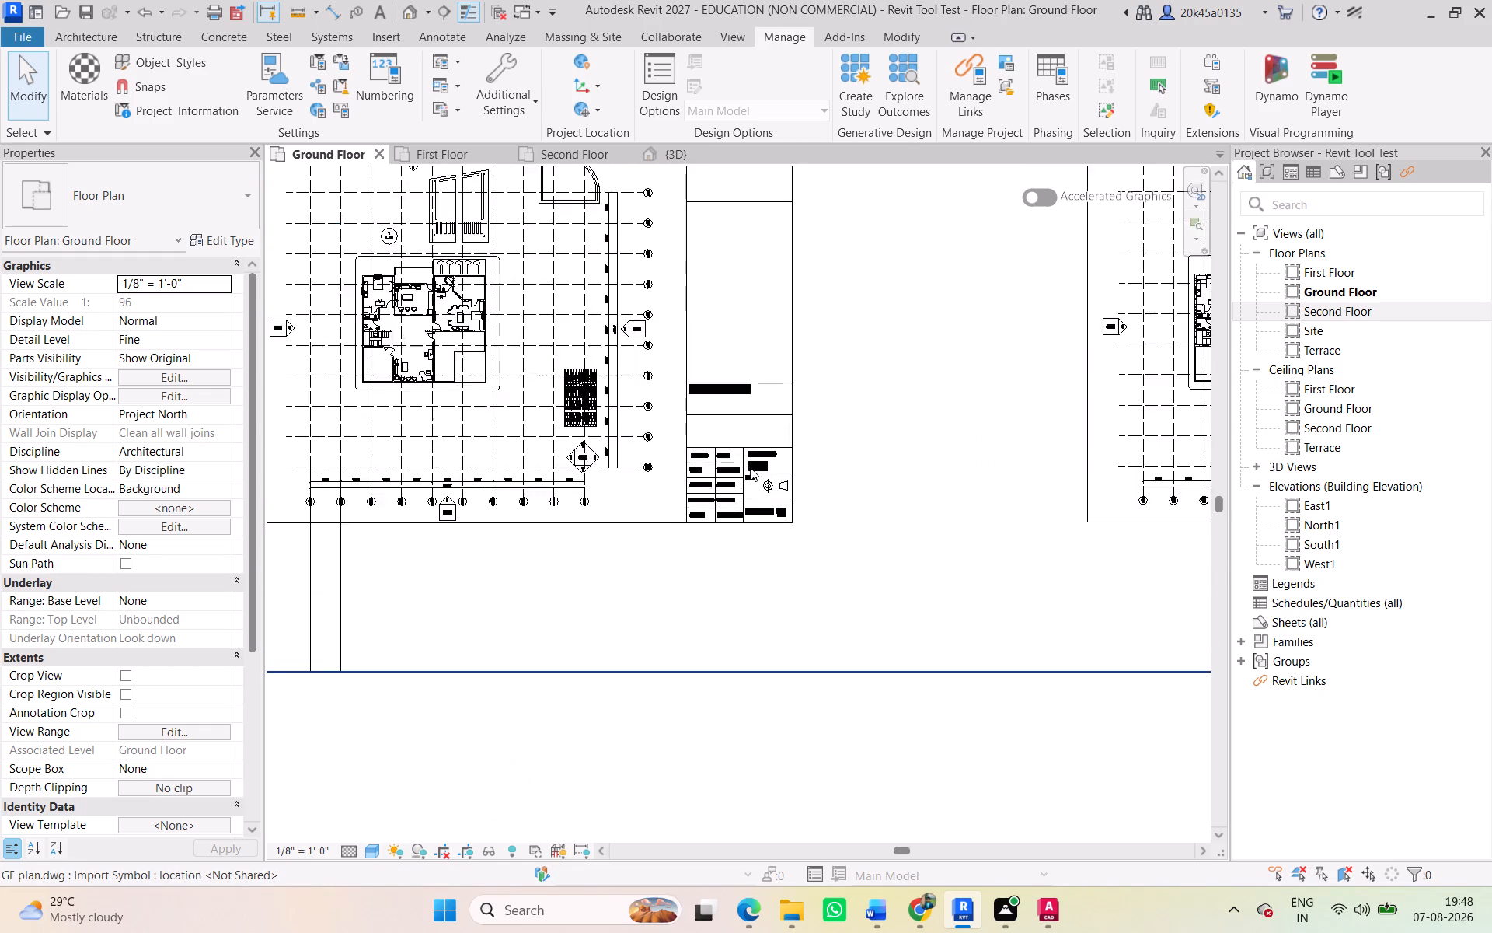
Inspect the title block text on the second linked plan sheet and the plan and grid labels around it.
scroll(750, 467, "up", 11)
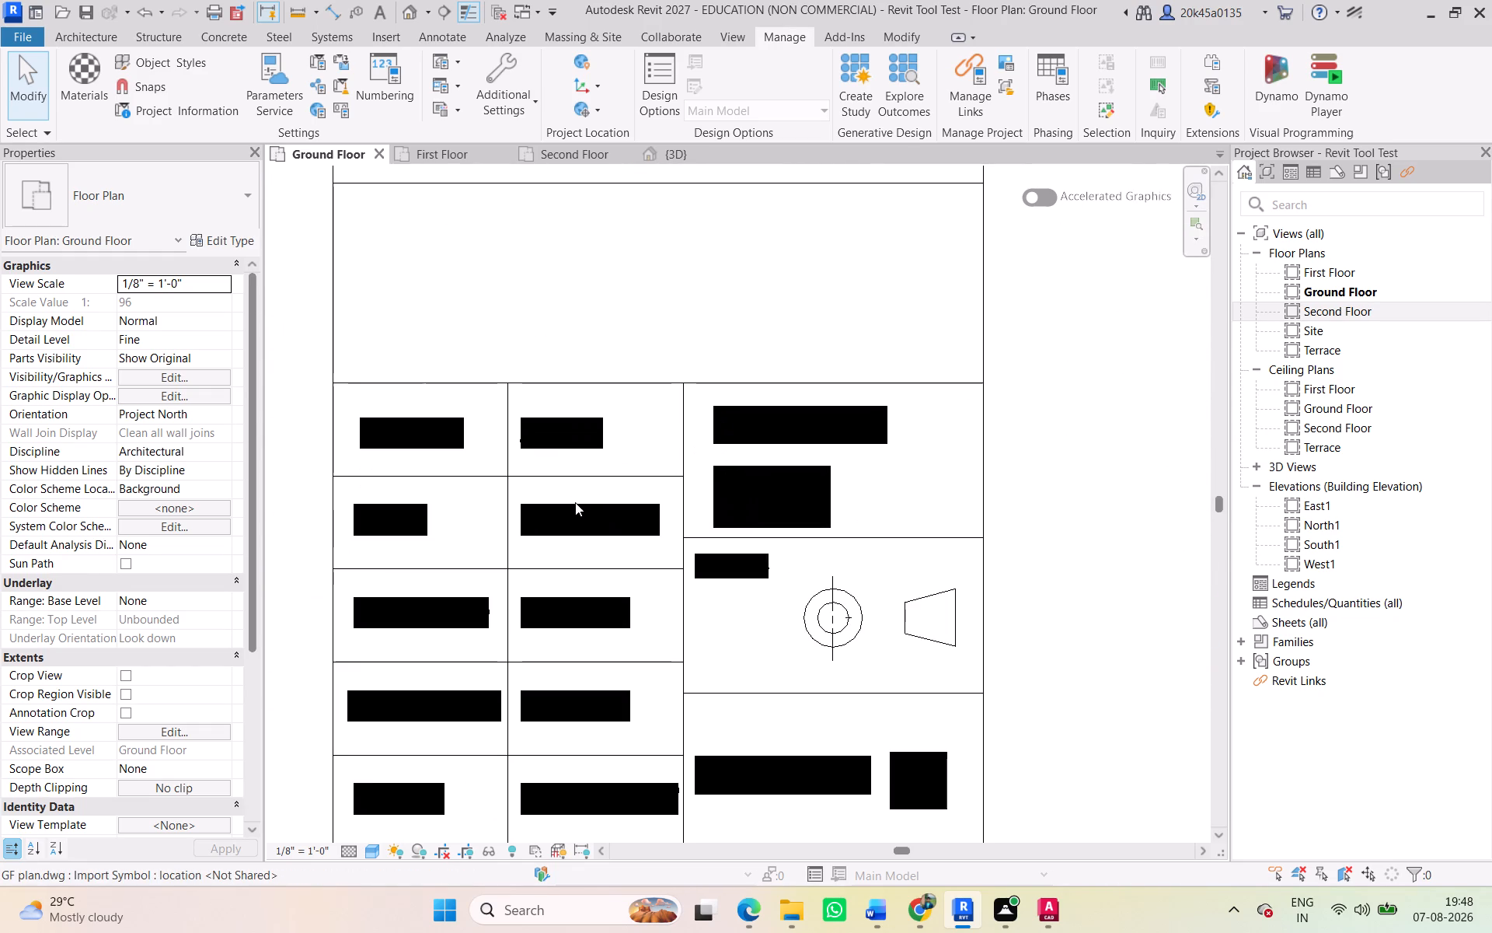
scroll(581, 509, "up", 9)
scroll(526, 517, "down", 10)
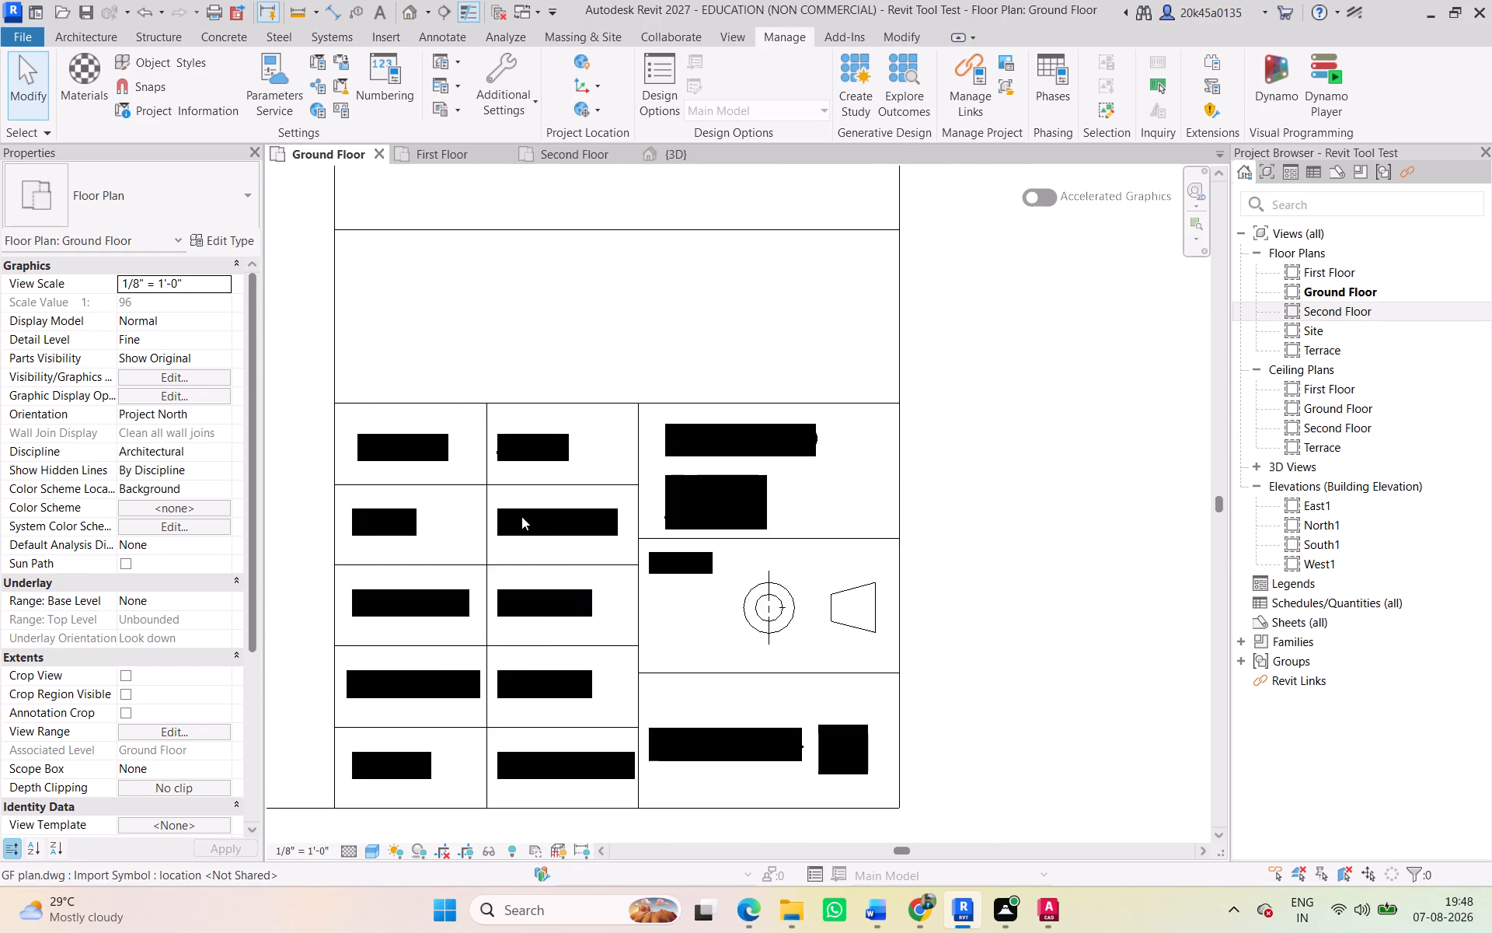
scroll(518, 509, "down", 5)
middle_click_drag(518, 507, 1094, 463)
scroll(828, 475, "down", 2)
middle_click_drag(828, 476, 838, 568)
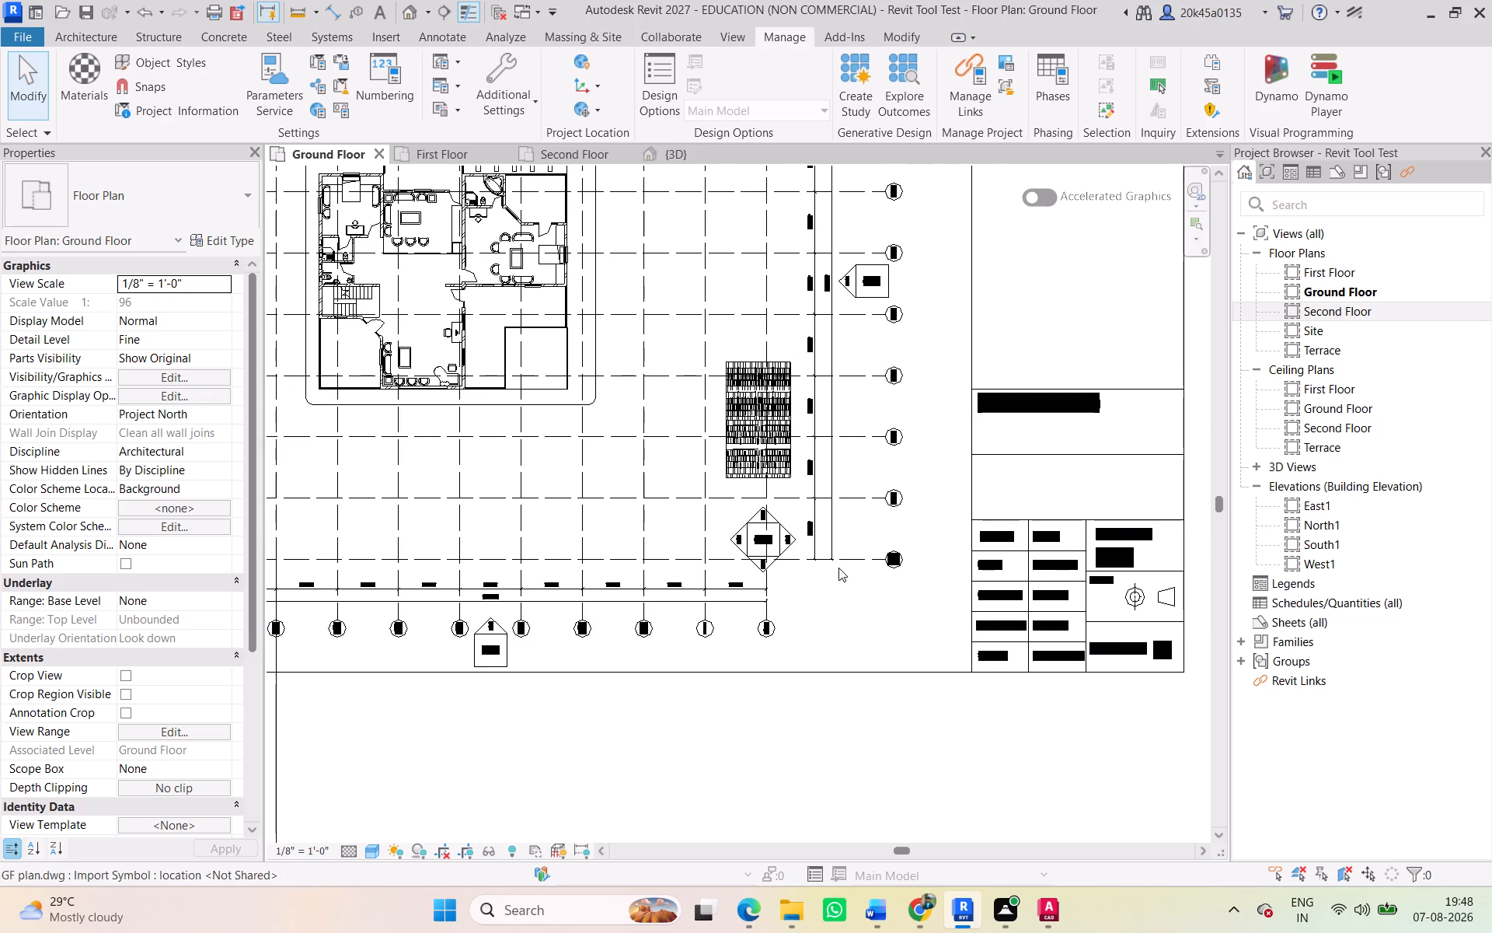
scroll(835, 561, "down", 2)
middle_click_drag(833, 559, 873, 594)
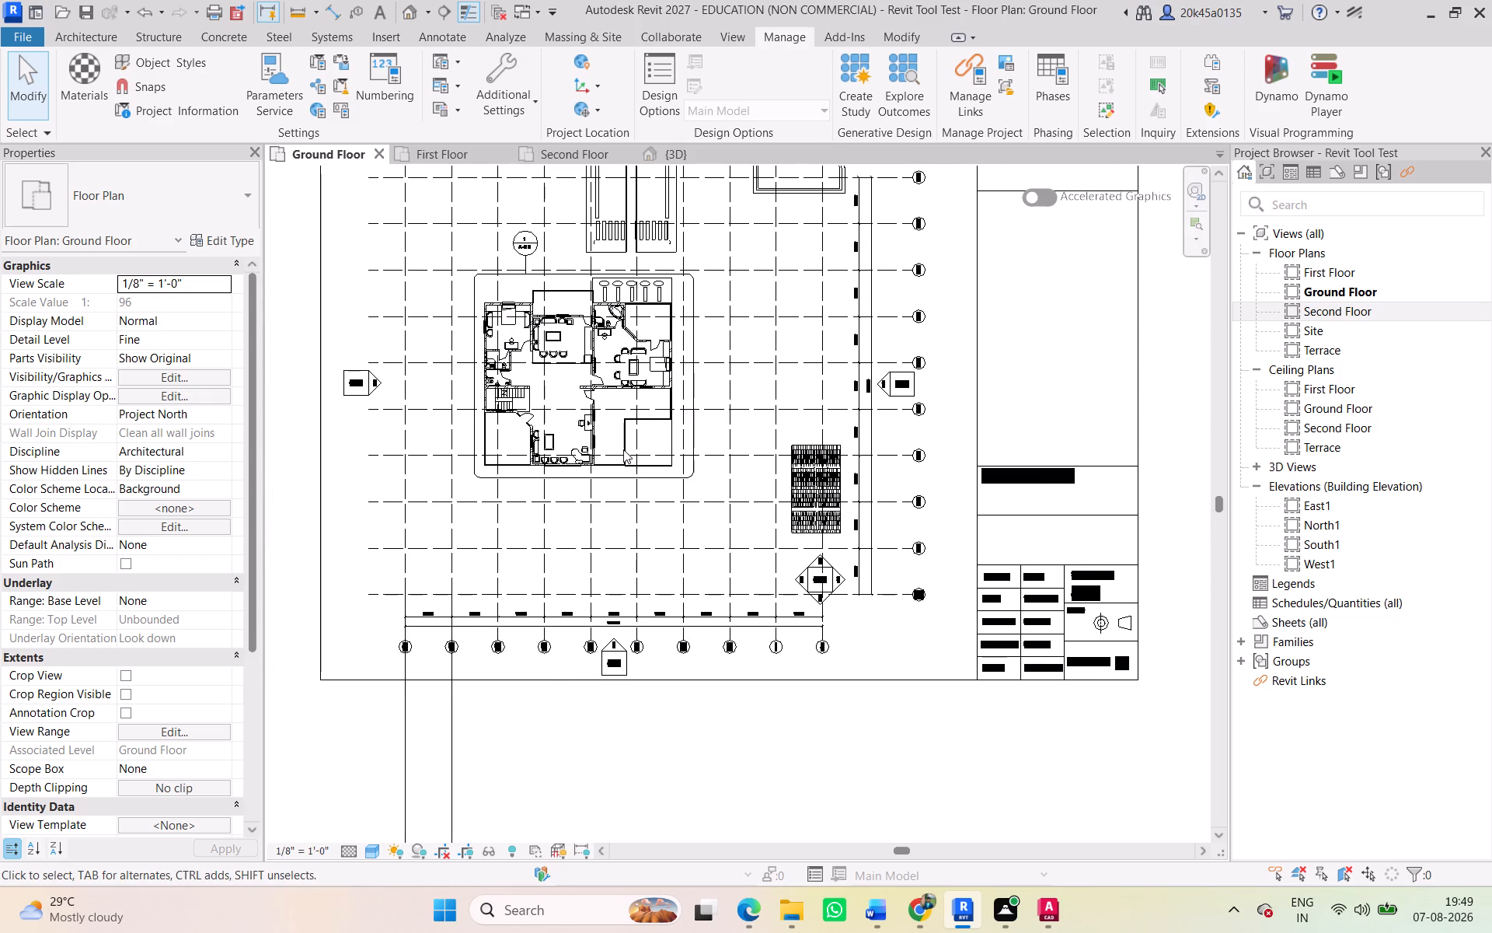
middle_click_drag(623, 449, 749, 612)
scroll(745, 589, "down", 4)
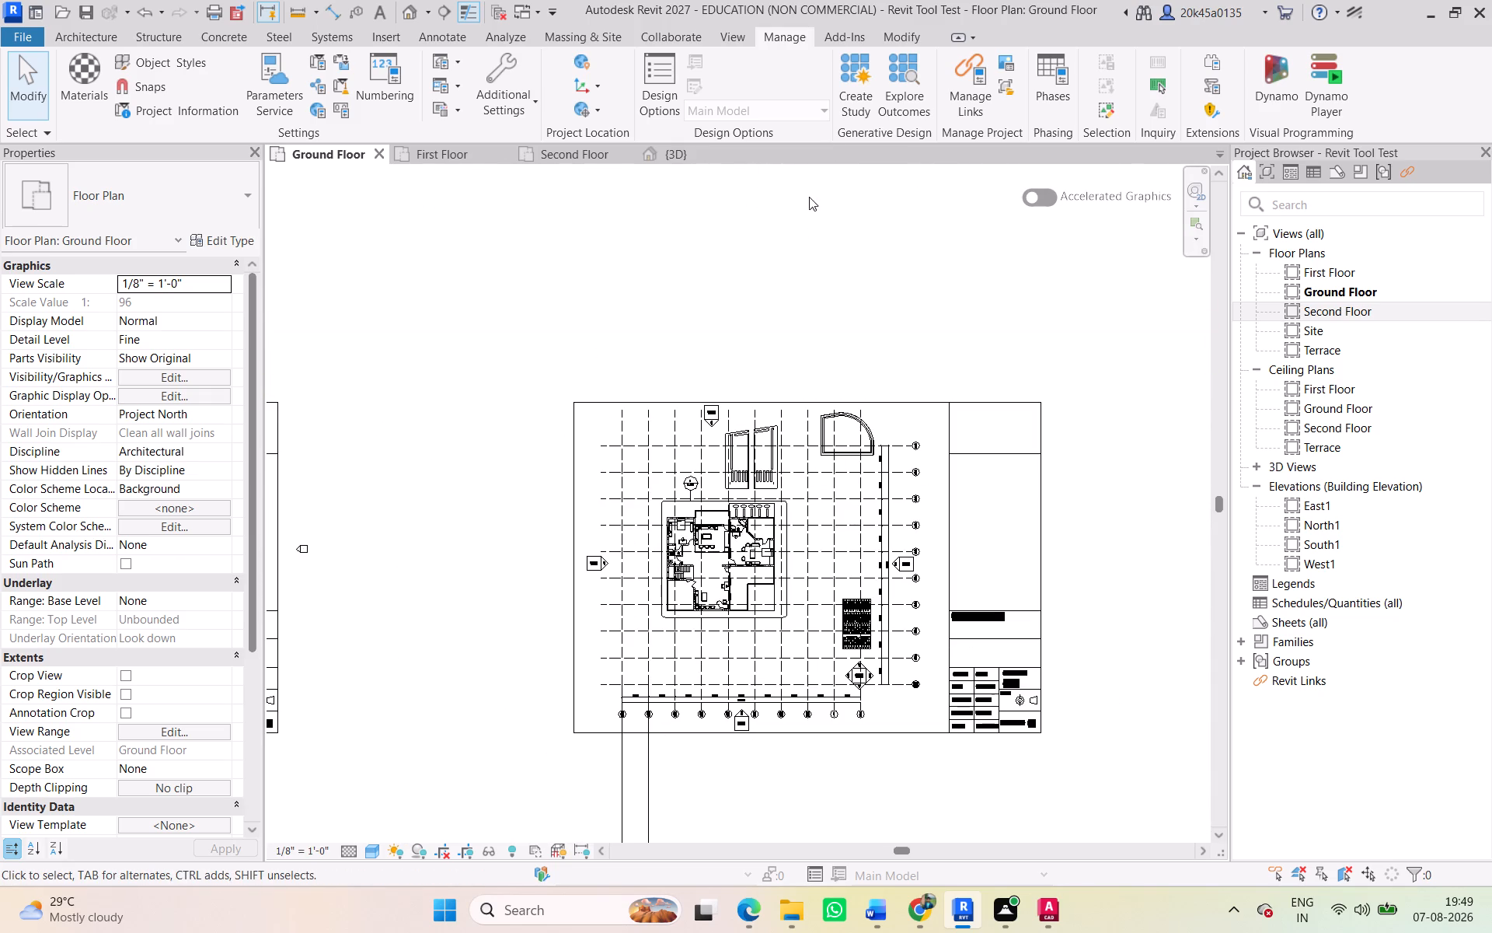
Switch to AutoCAD and delete the solid hatch covering the date value in the Ground Floor Plan title block.
key("alt+Tab")
scroll(793, 519, "up", 4)
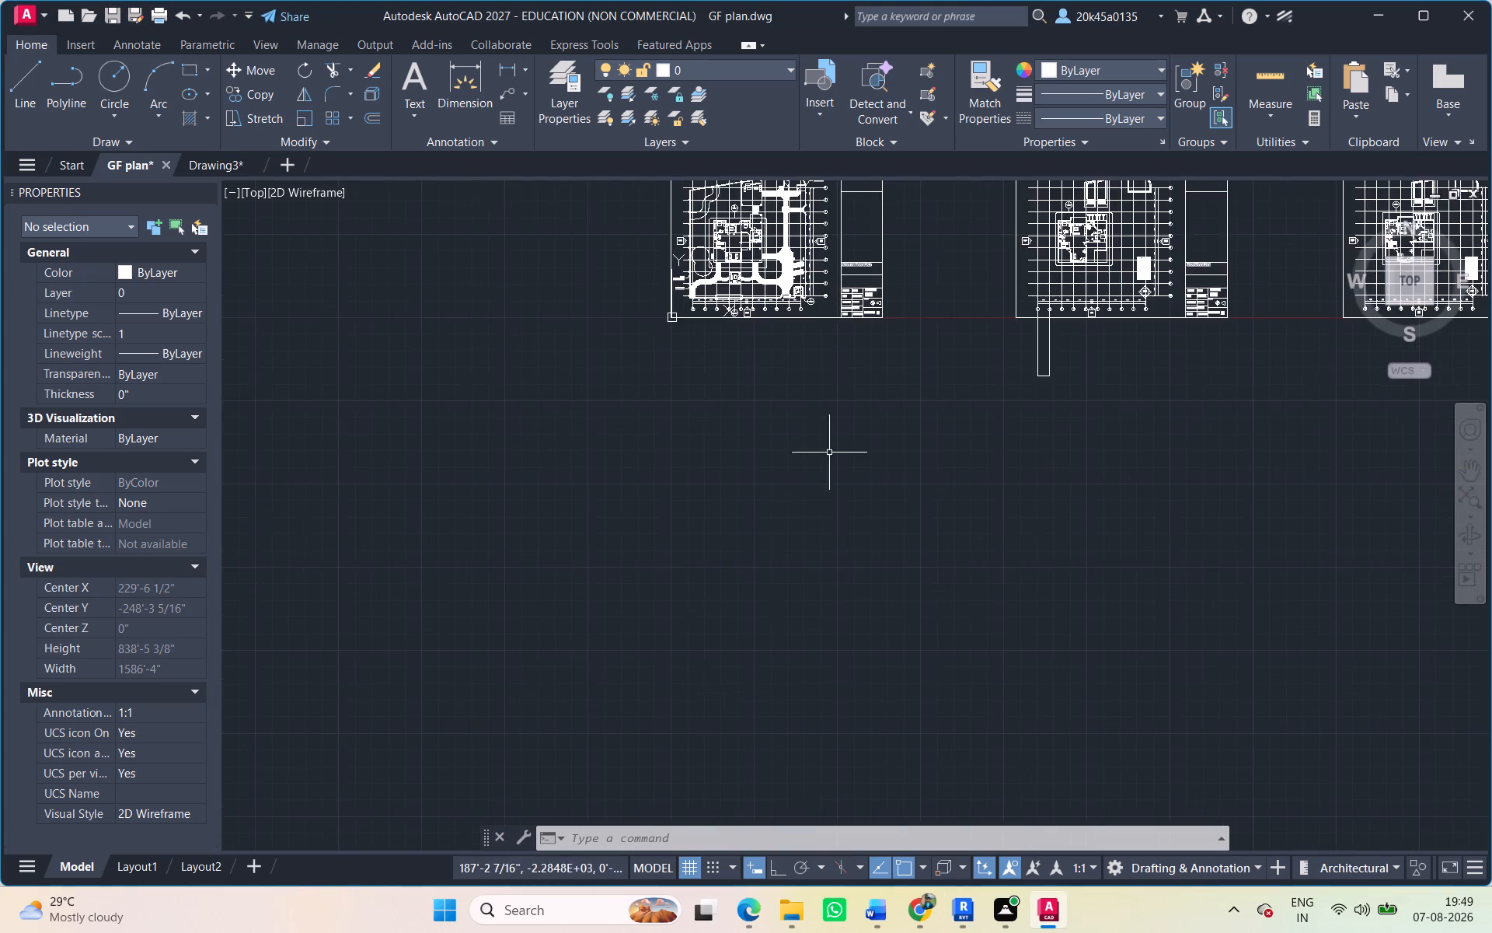
scroll(850, 341, "up", 3)
middle_click_drag(844, 366, 683, 722)
scroll(716, 540, "up", 2)
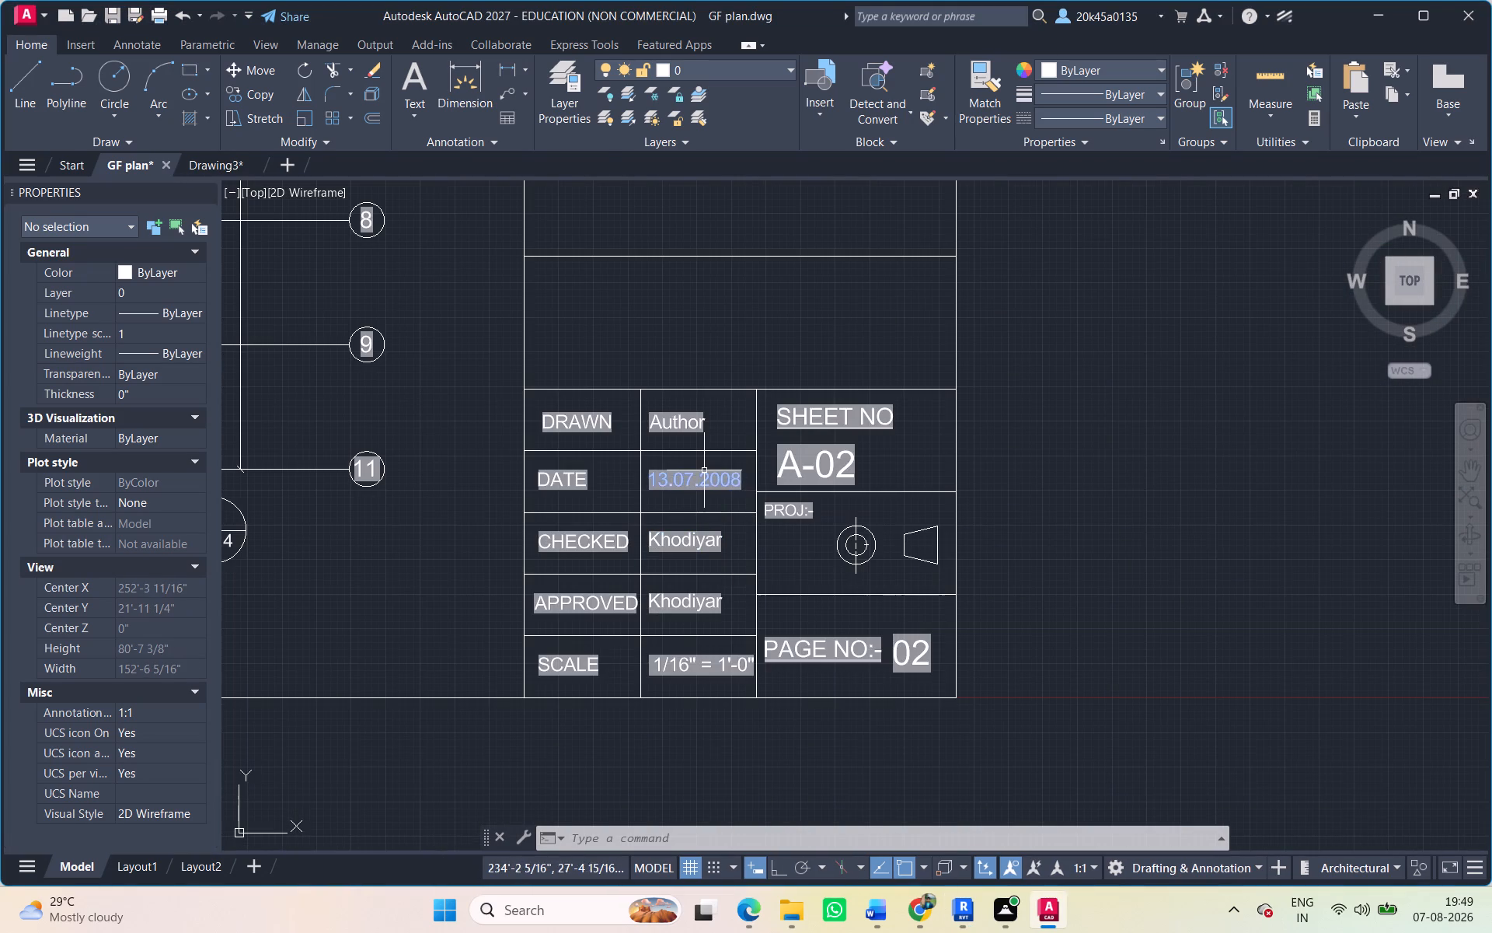
scroll(704, 470, "up", 4)
left_click(695, 468)
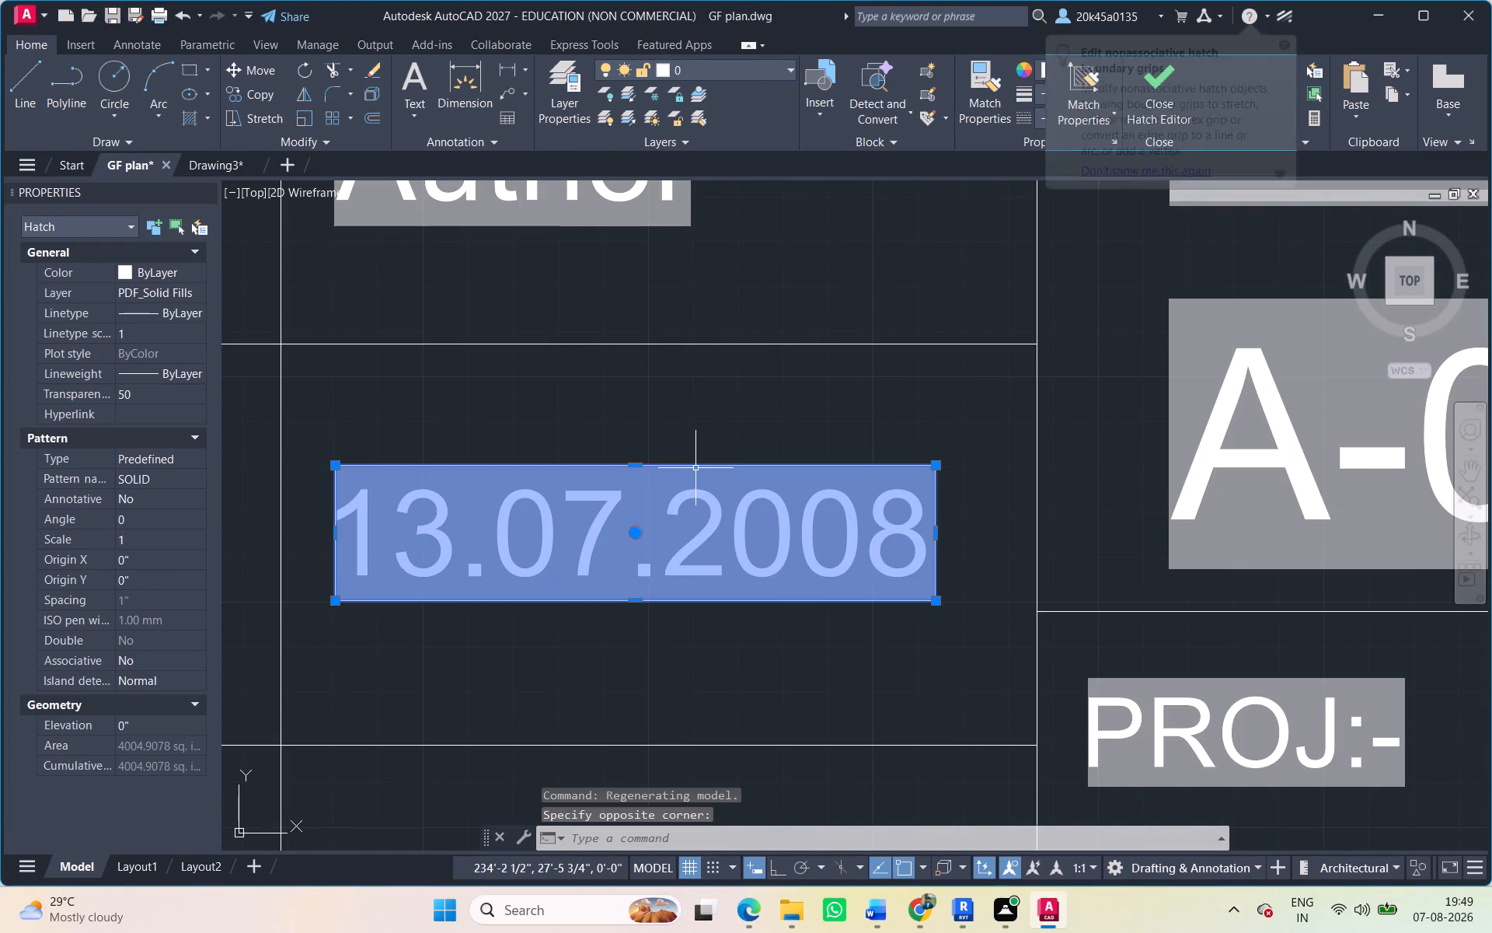
key("Delete")
Select the solid hatch over the Author text together with all similar hatches in GF plan.dwg and delete them.
scroll(695, 468, "down", 6)
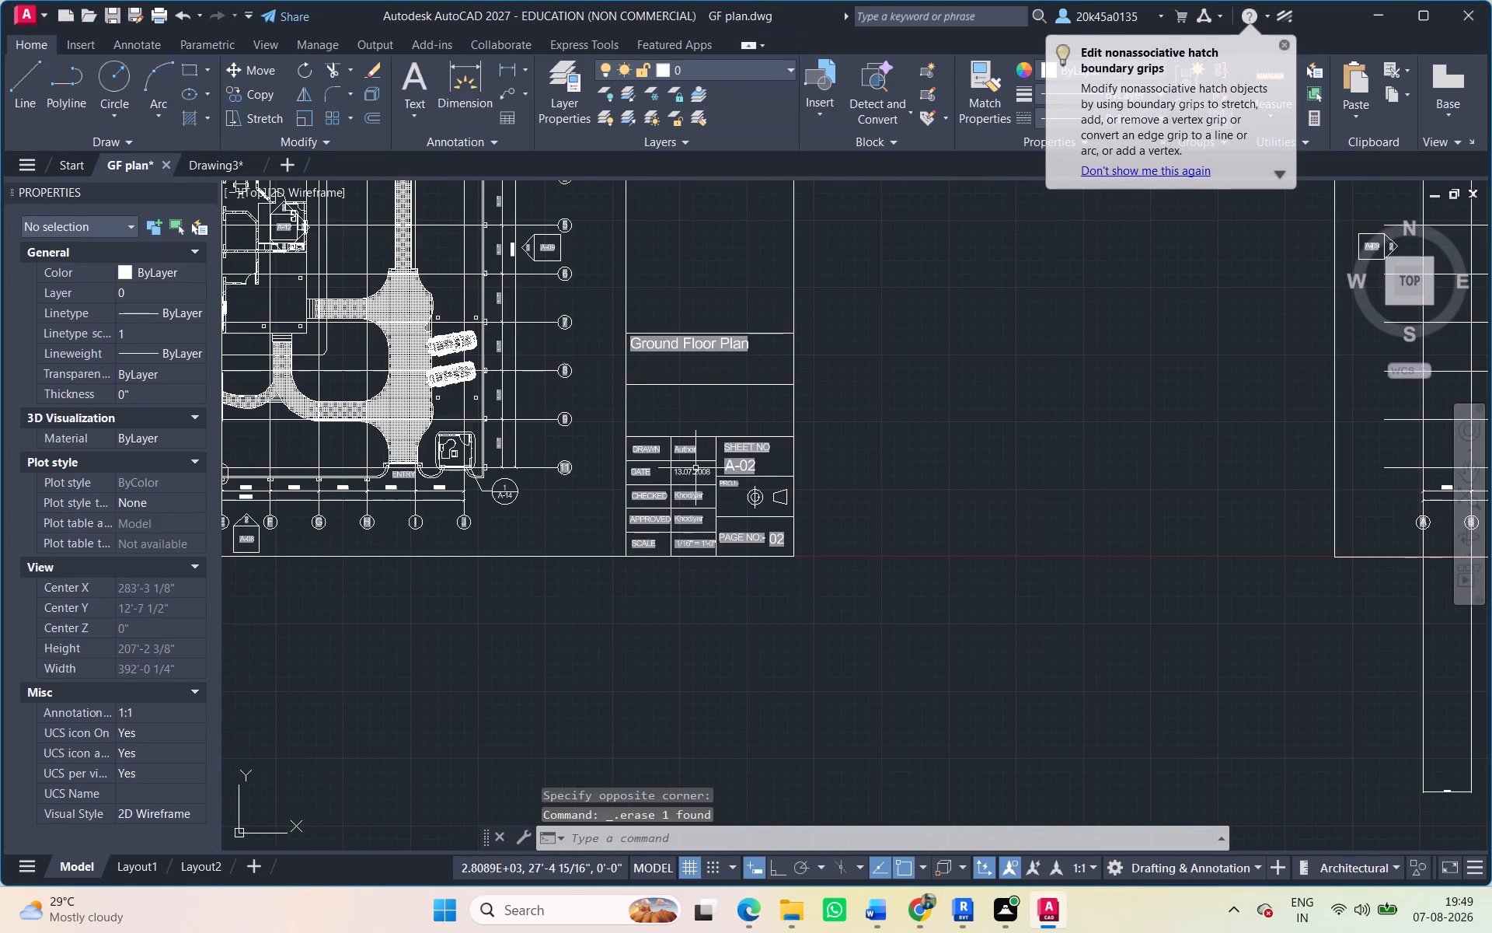
scroll(695, 468, "up", 3)
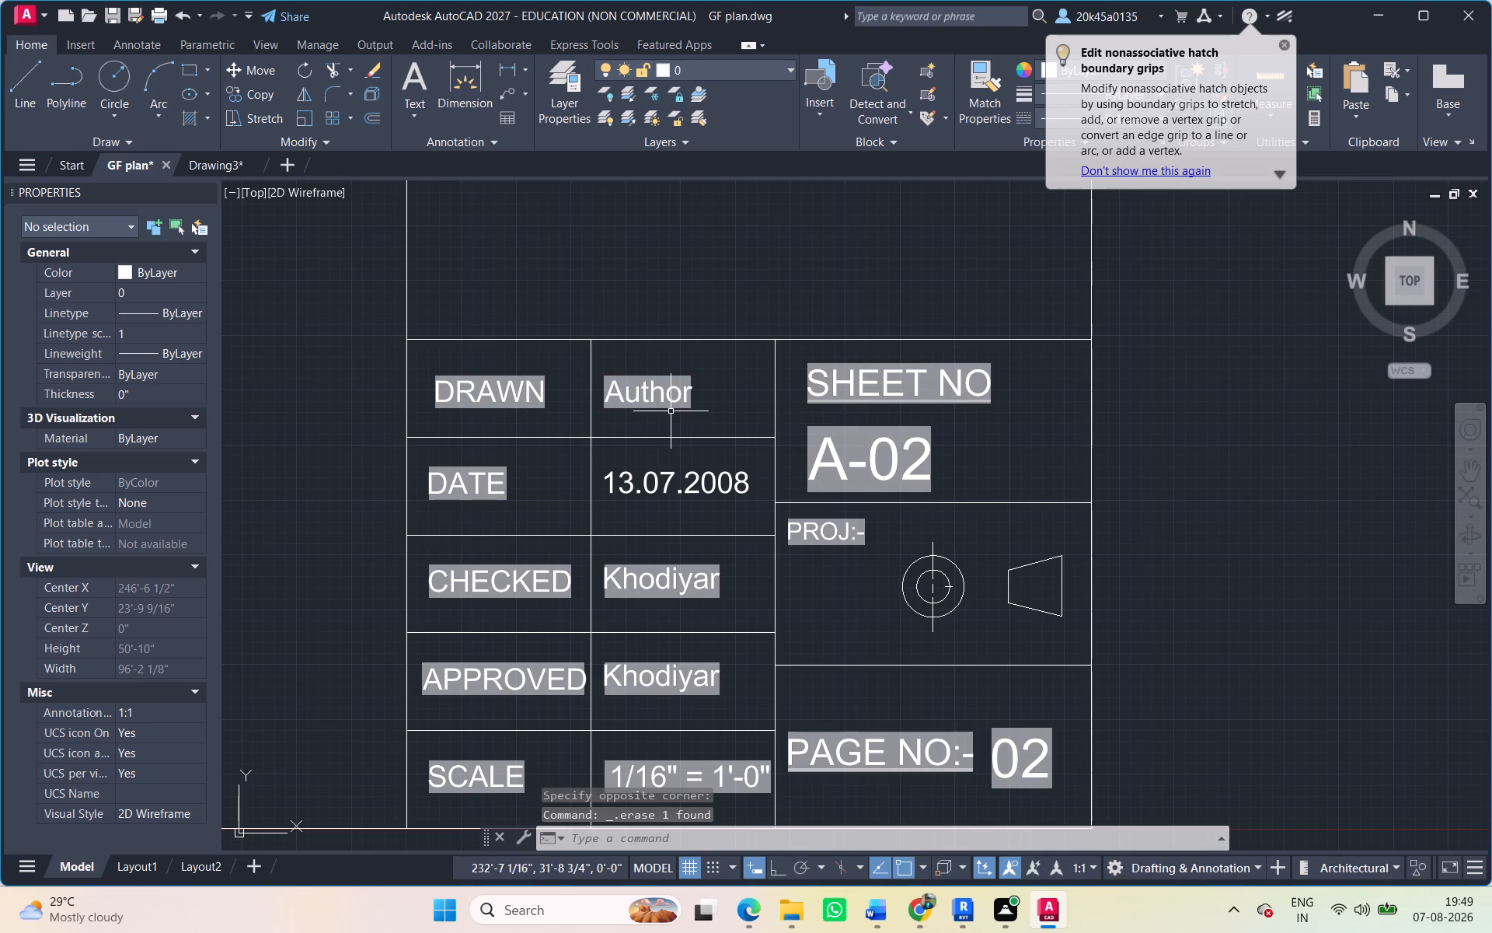
left_click(664, 407)
right_click(664, 407)
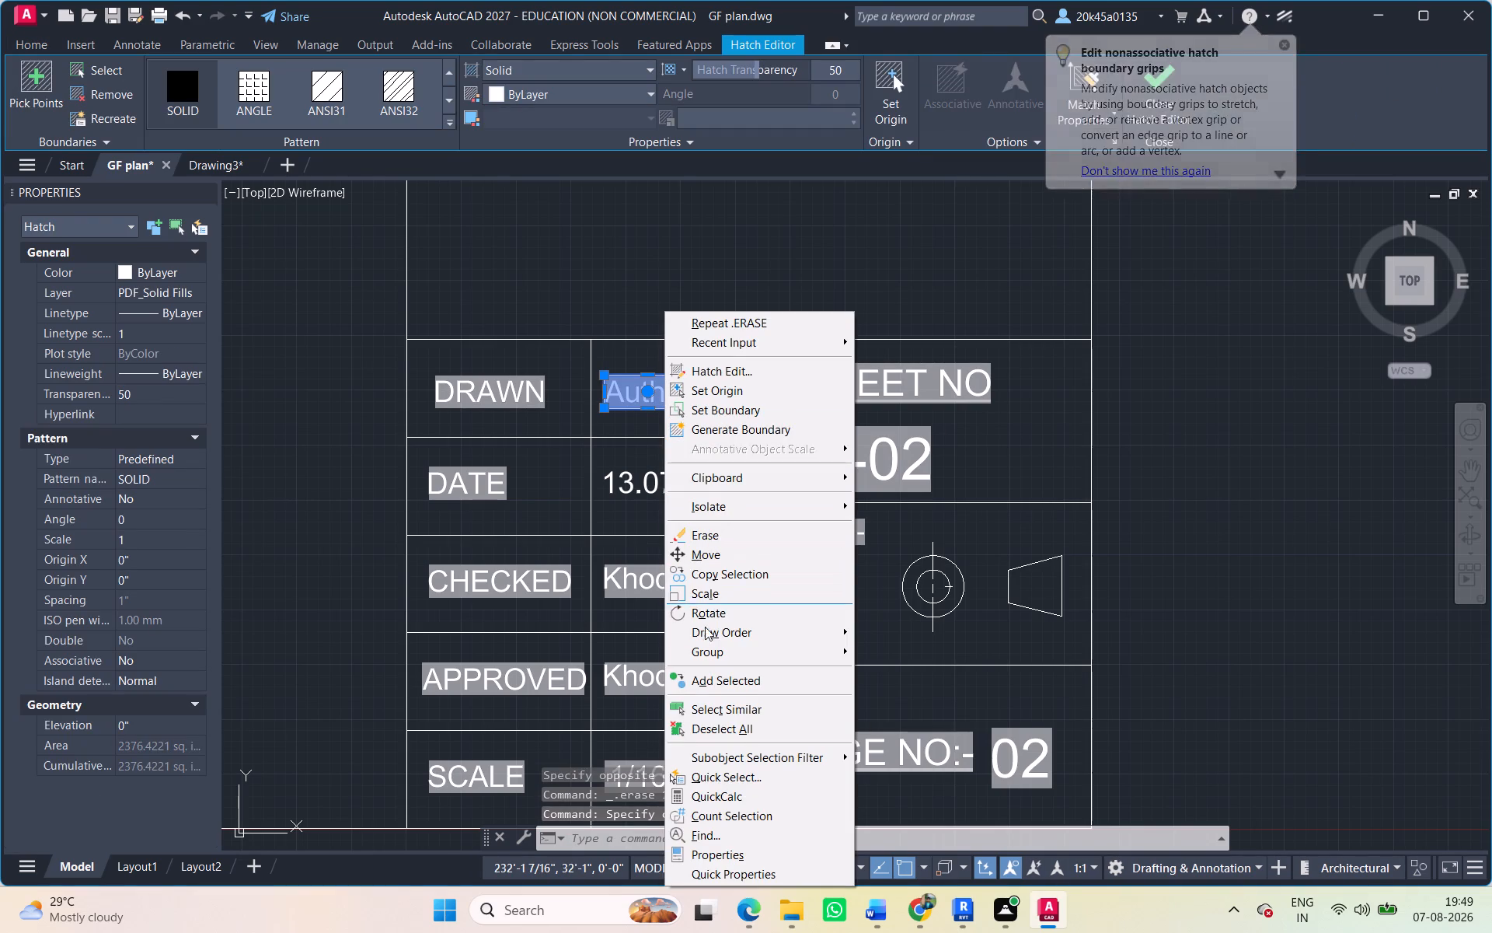
left_click(713, 715)
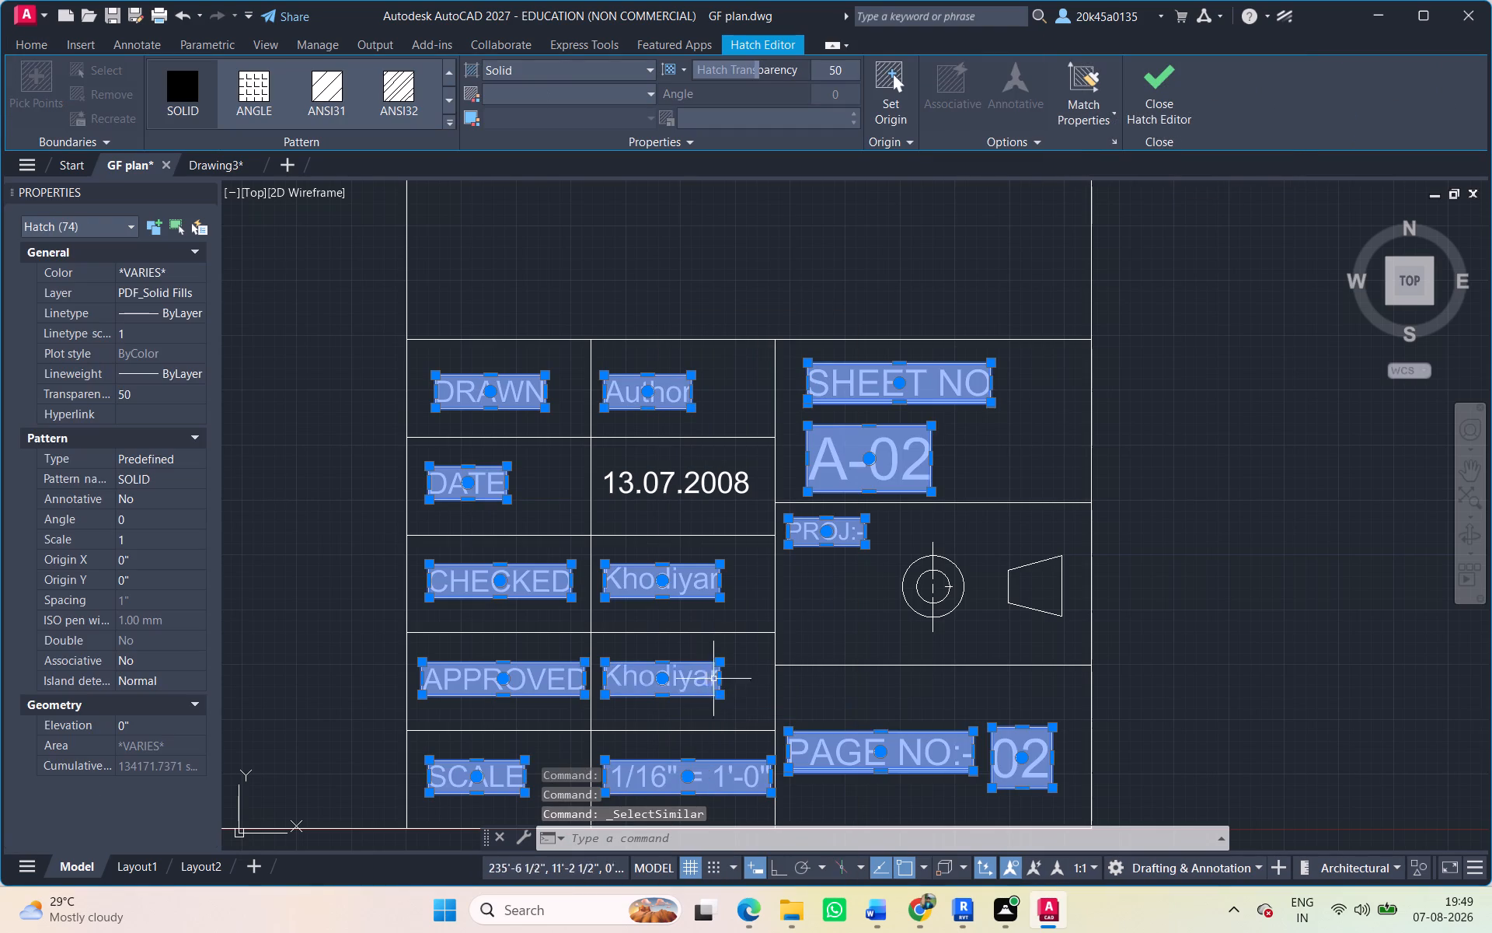
scroll(714, 675, "down", 5)
scroll(626, 562, "up", 2)
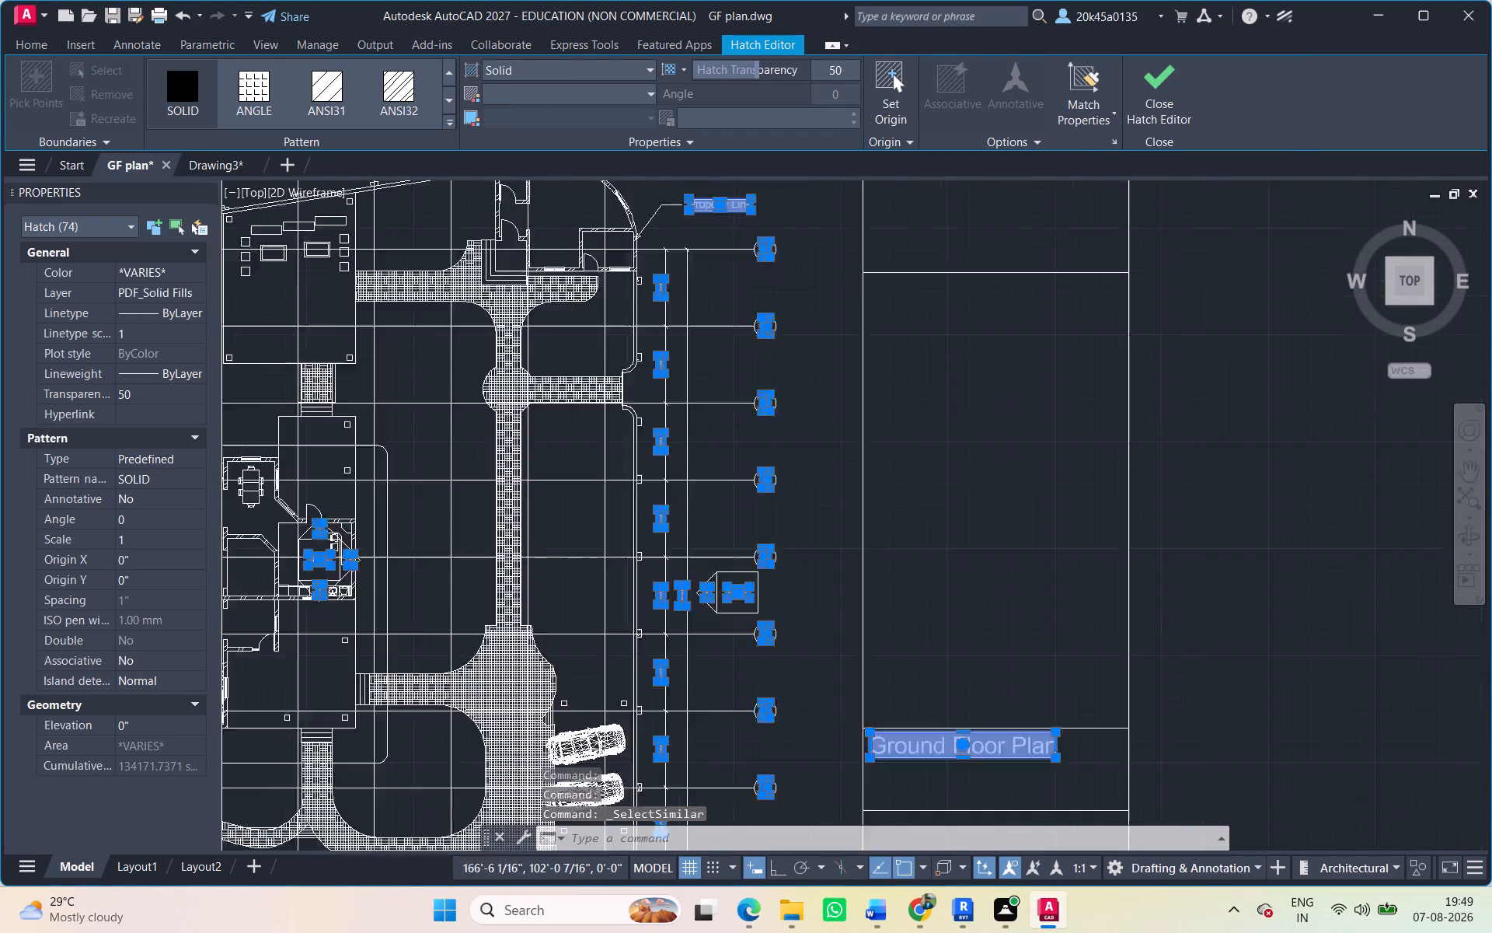
scroll(628, 554, "up", 6)
scroll(842, 704, "down", 1)
middle_click_drag(840, 701, 788, 519)
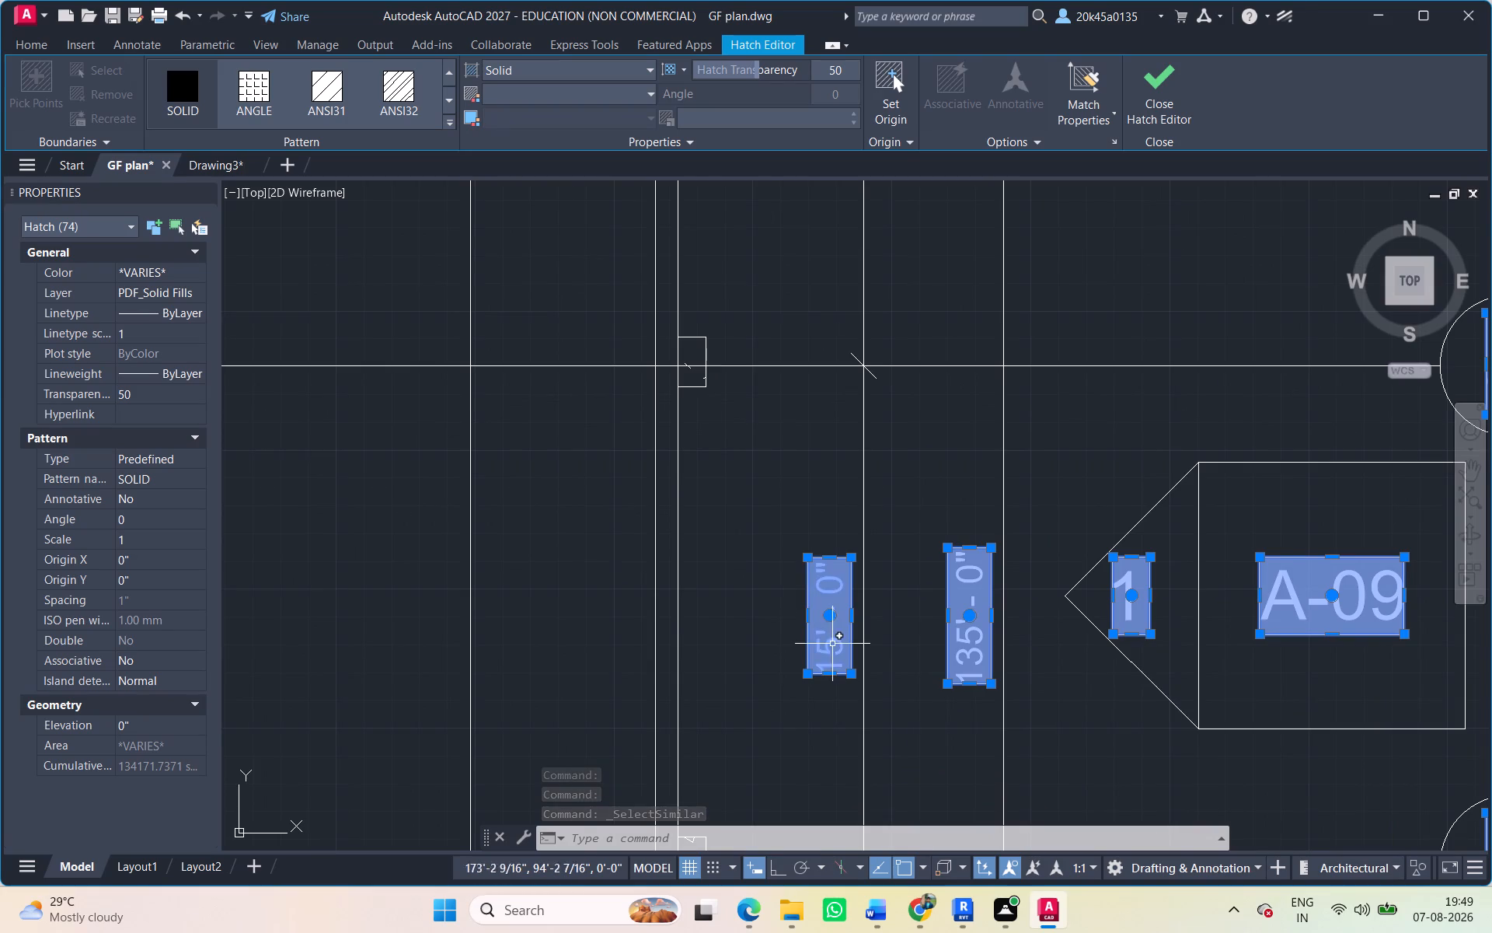
scroll(835, 646, "up", 2)
scroll(835, 646, "down", 3)
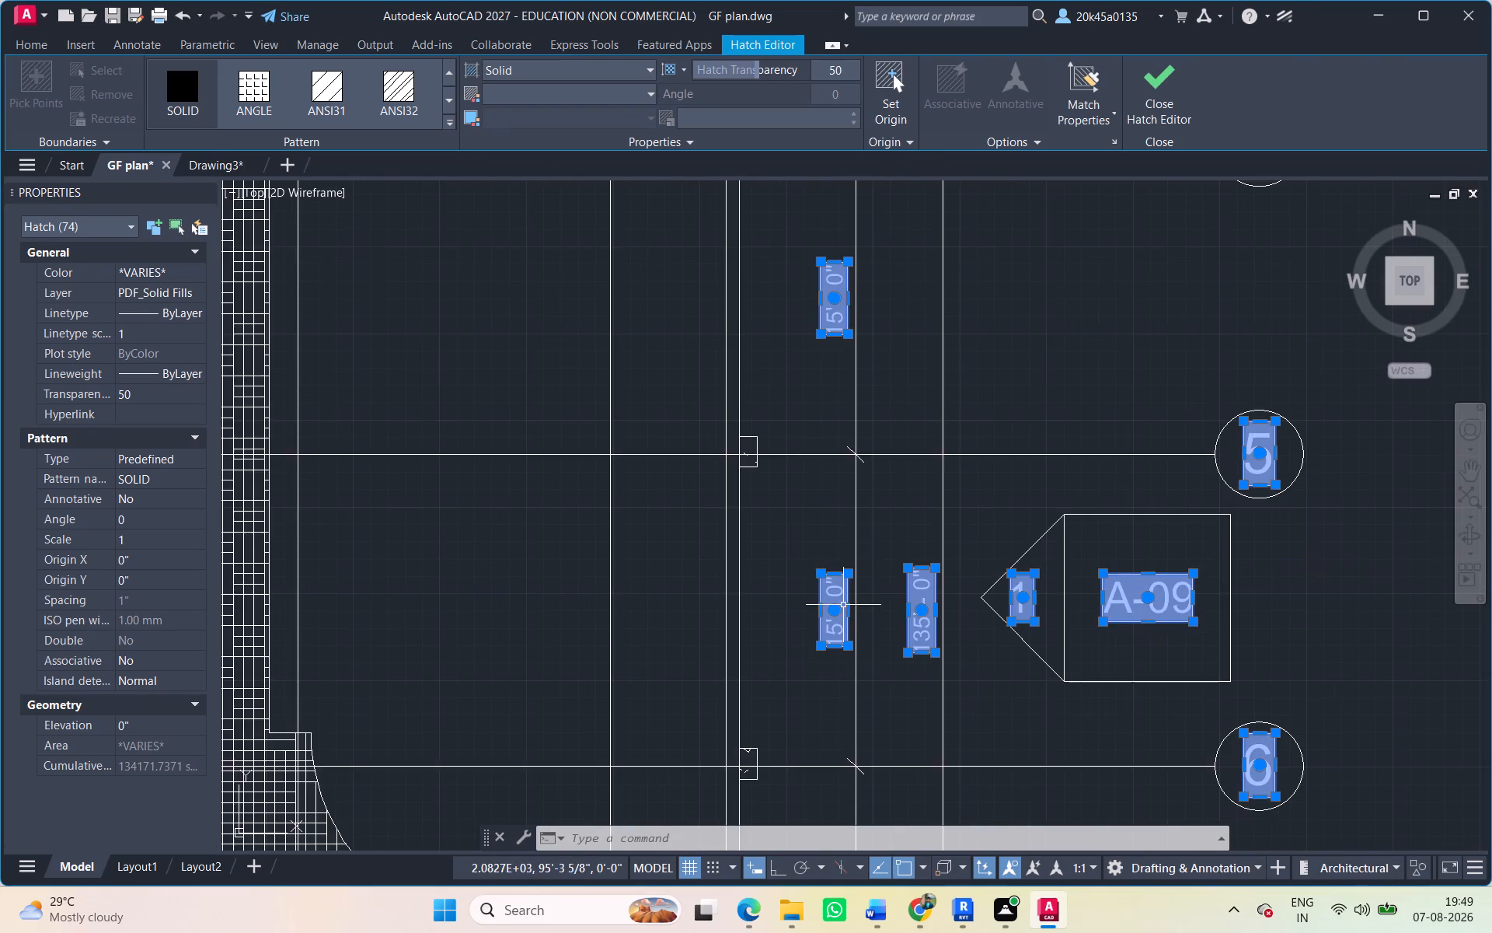
scroll(843, 605, "down", 3)
middle_click_drag(843, 605, 779, 577)
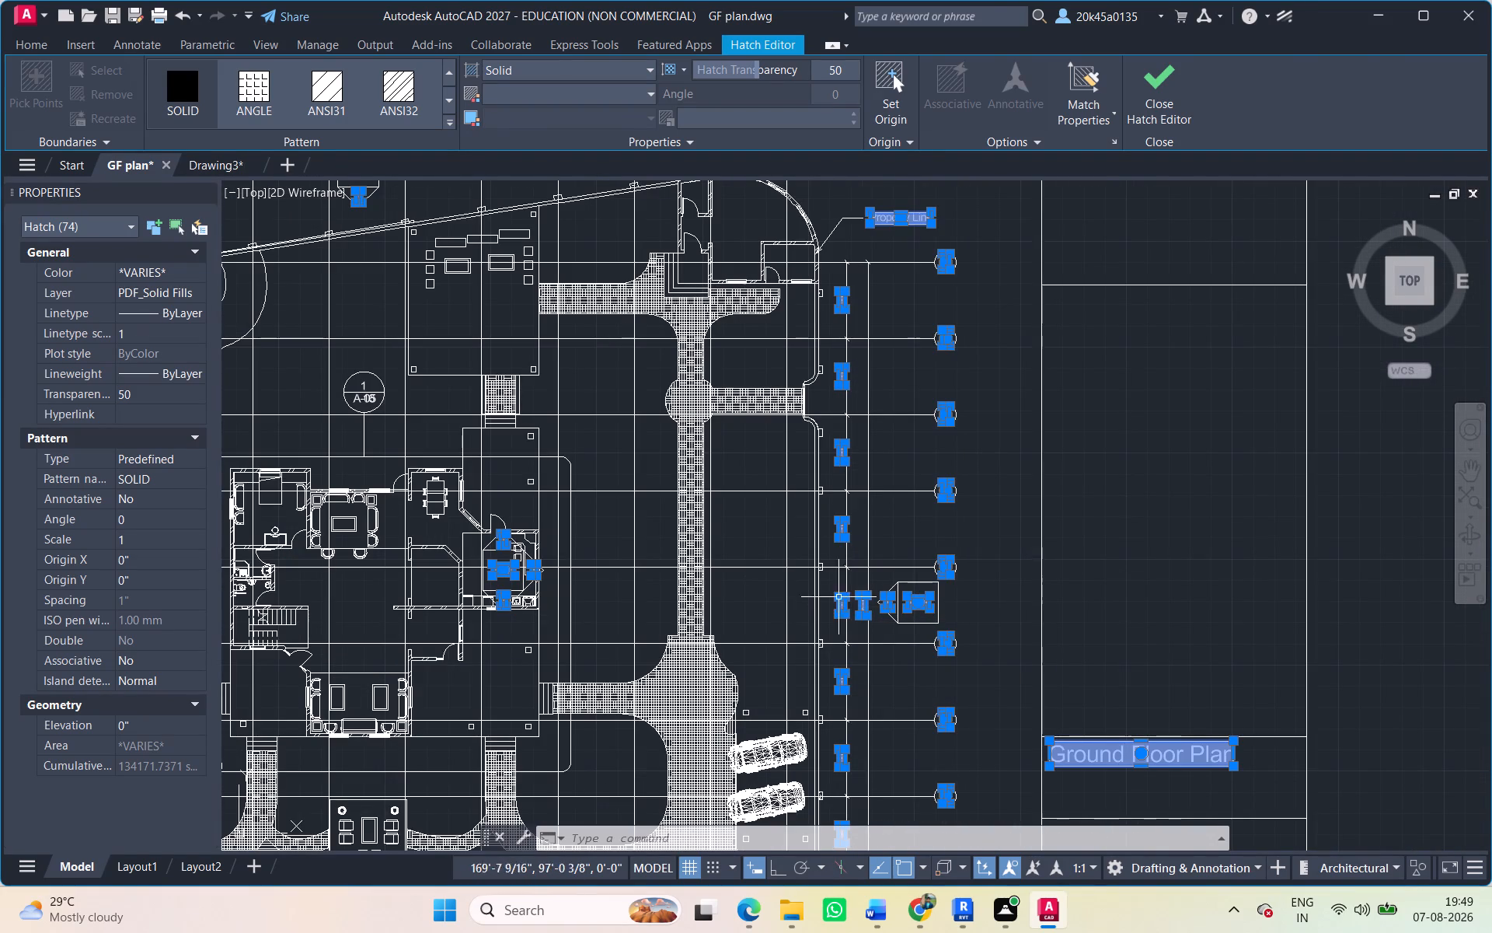
key("Delete")
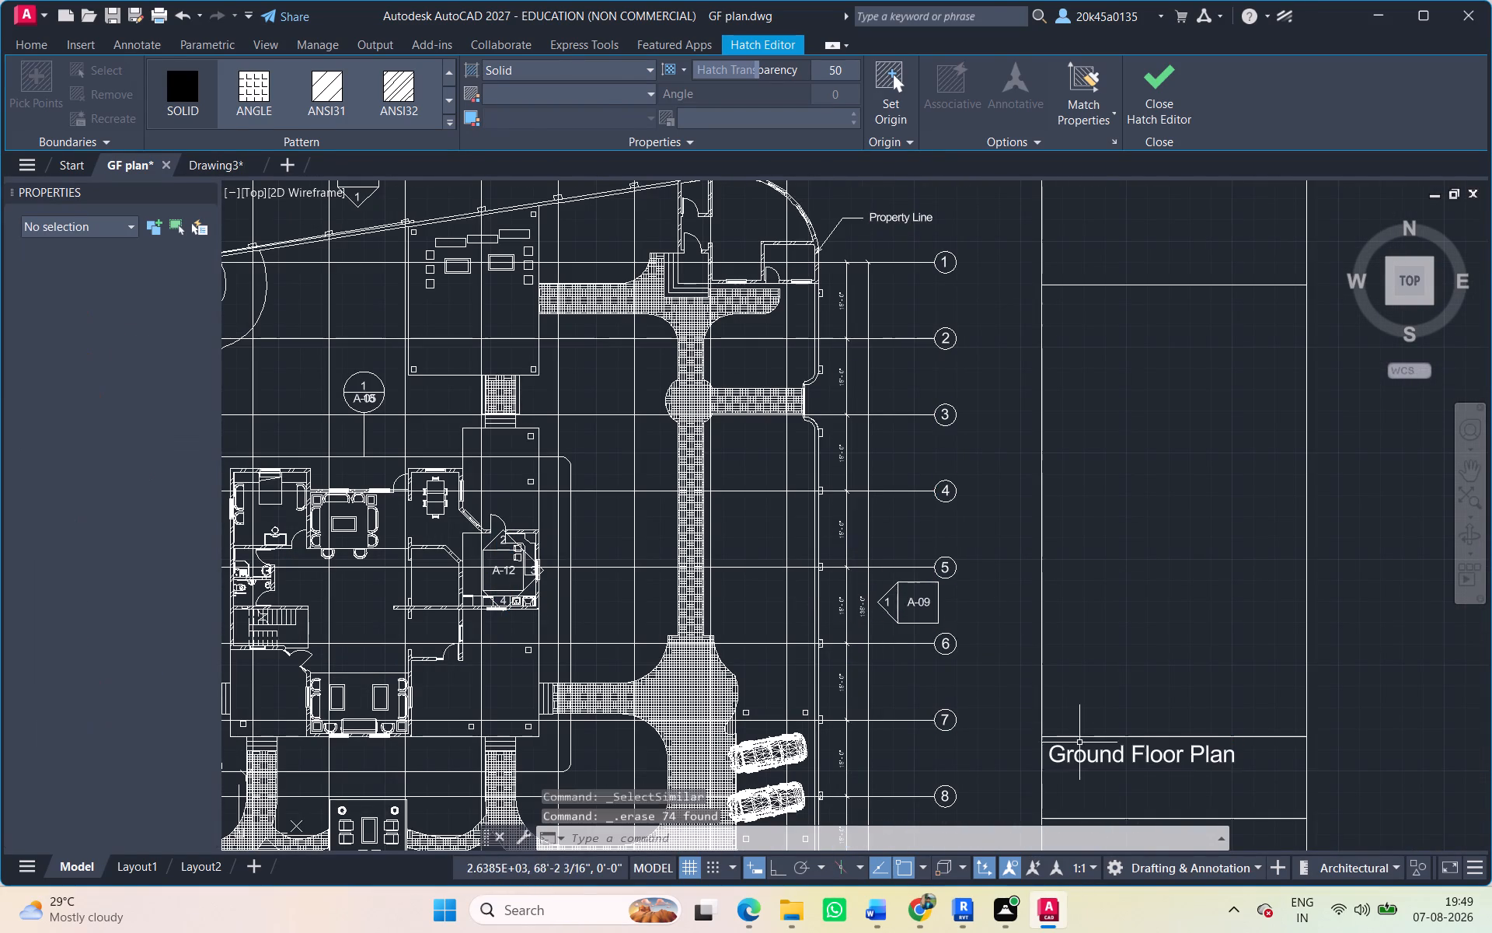
Select the solid hatch over the DRAWN label on the First Floor Plan sheet together with all similar hatches and delete them.
middle_click_drag(1180, 673, 1048, 509)
scroll(1042, 518, "down", 2)
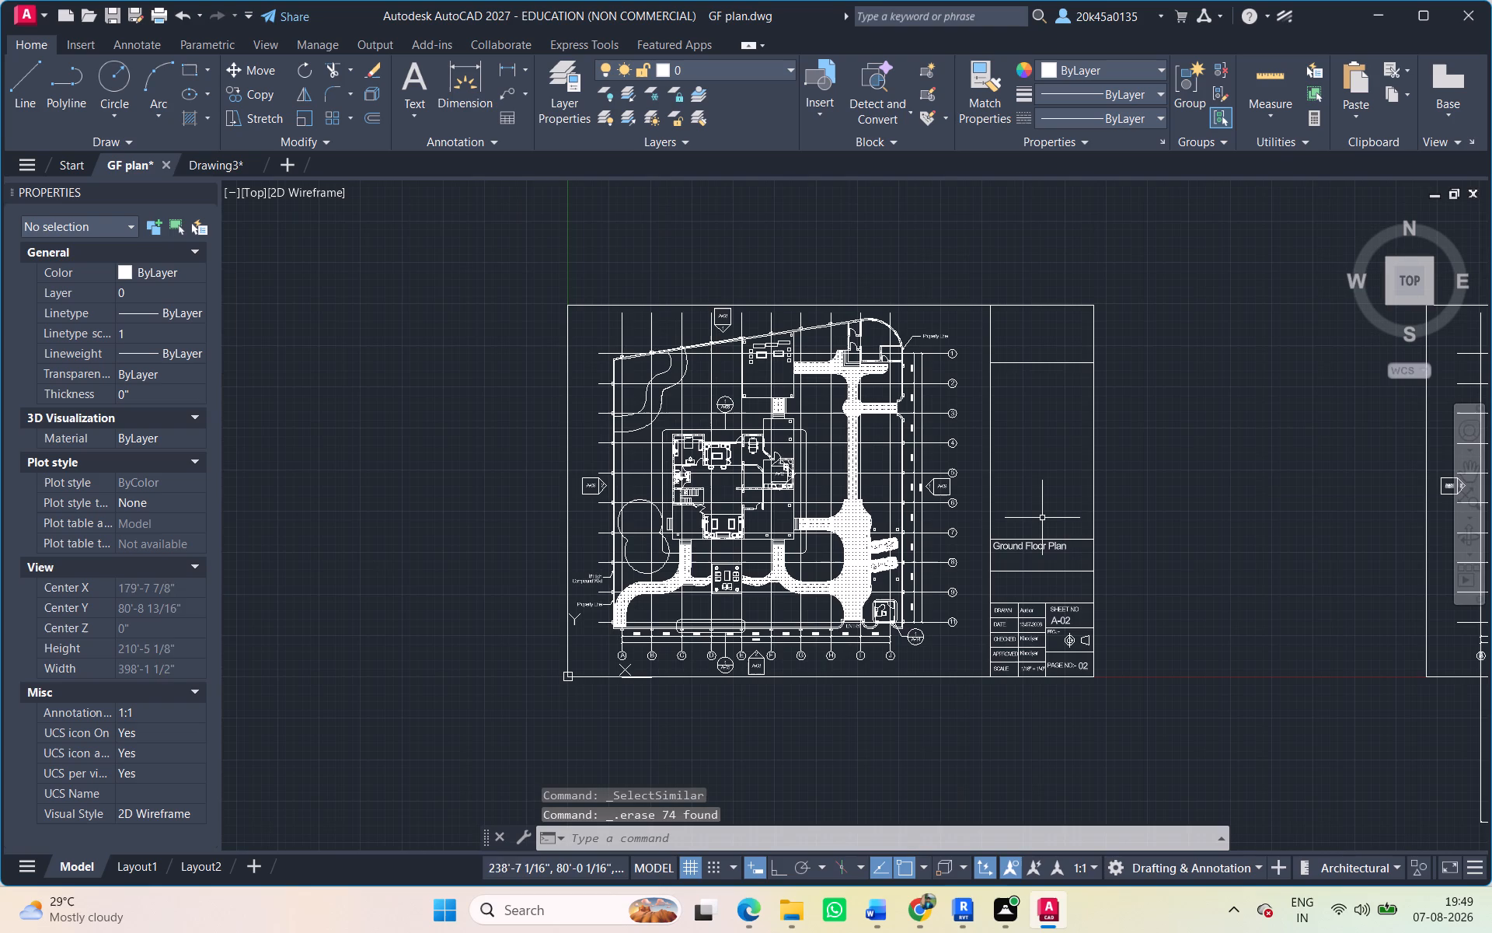
scroll(1042, 518, "down", 2)
middle_click_drag(1041, 519, 724, 510)
scroll(1043, 547, "up", 7)
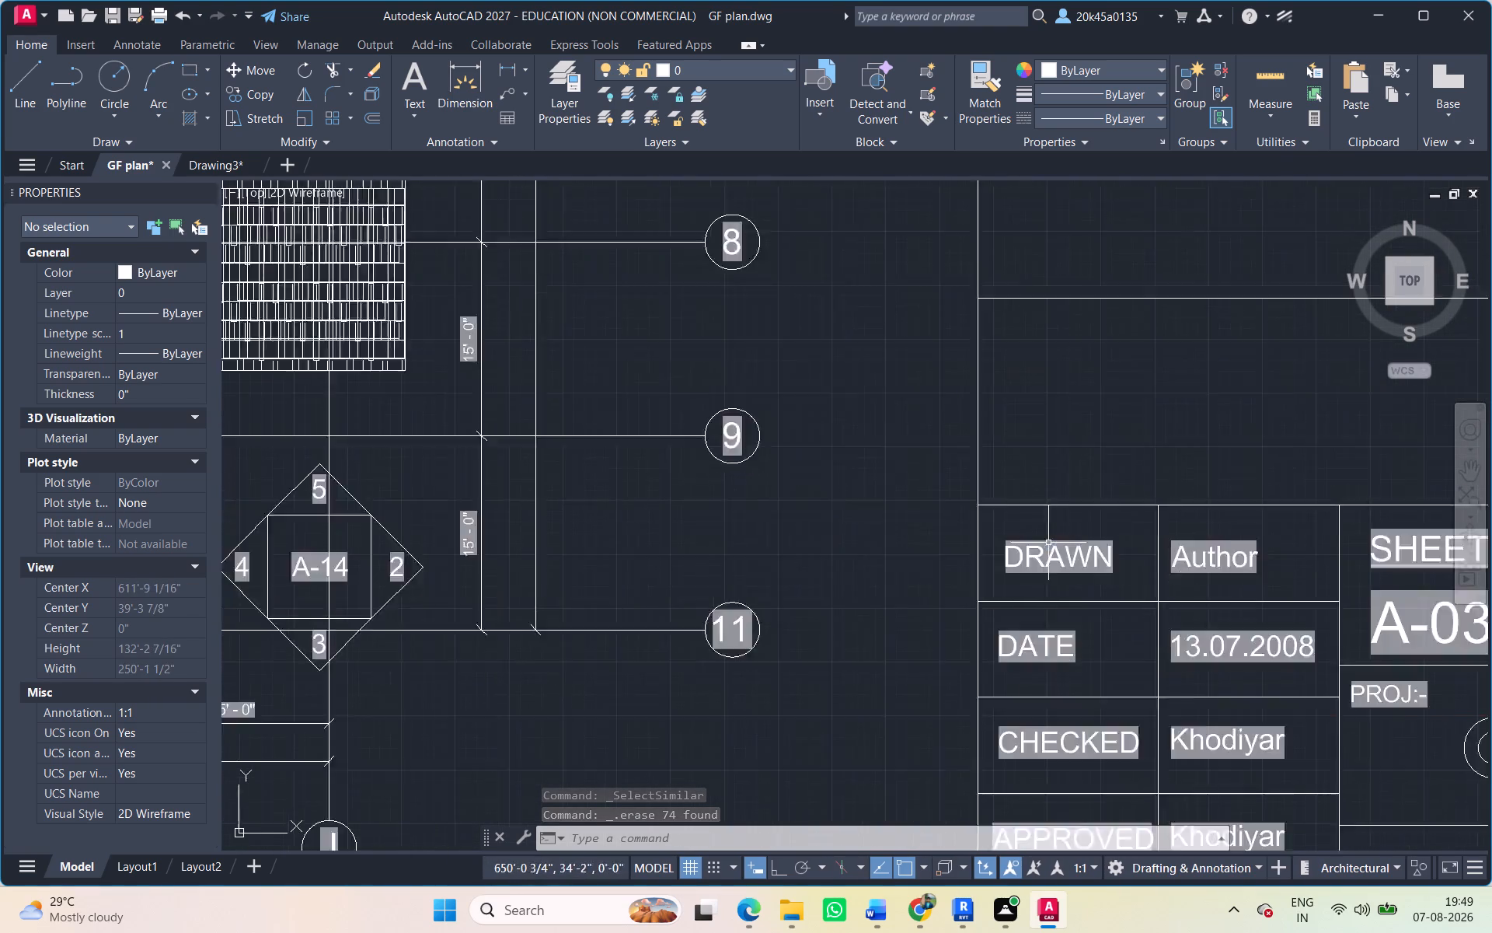
left_click(1052, 540)
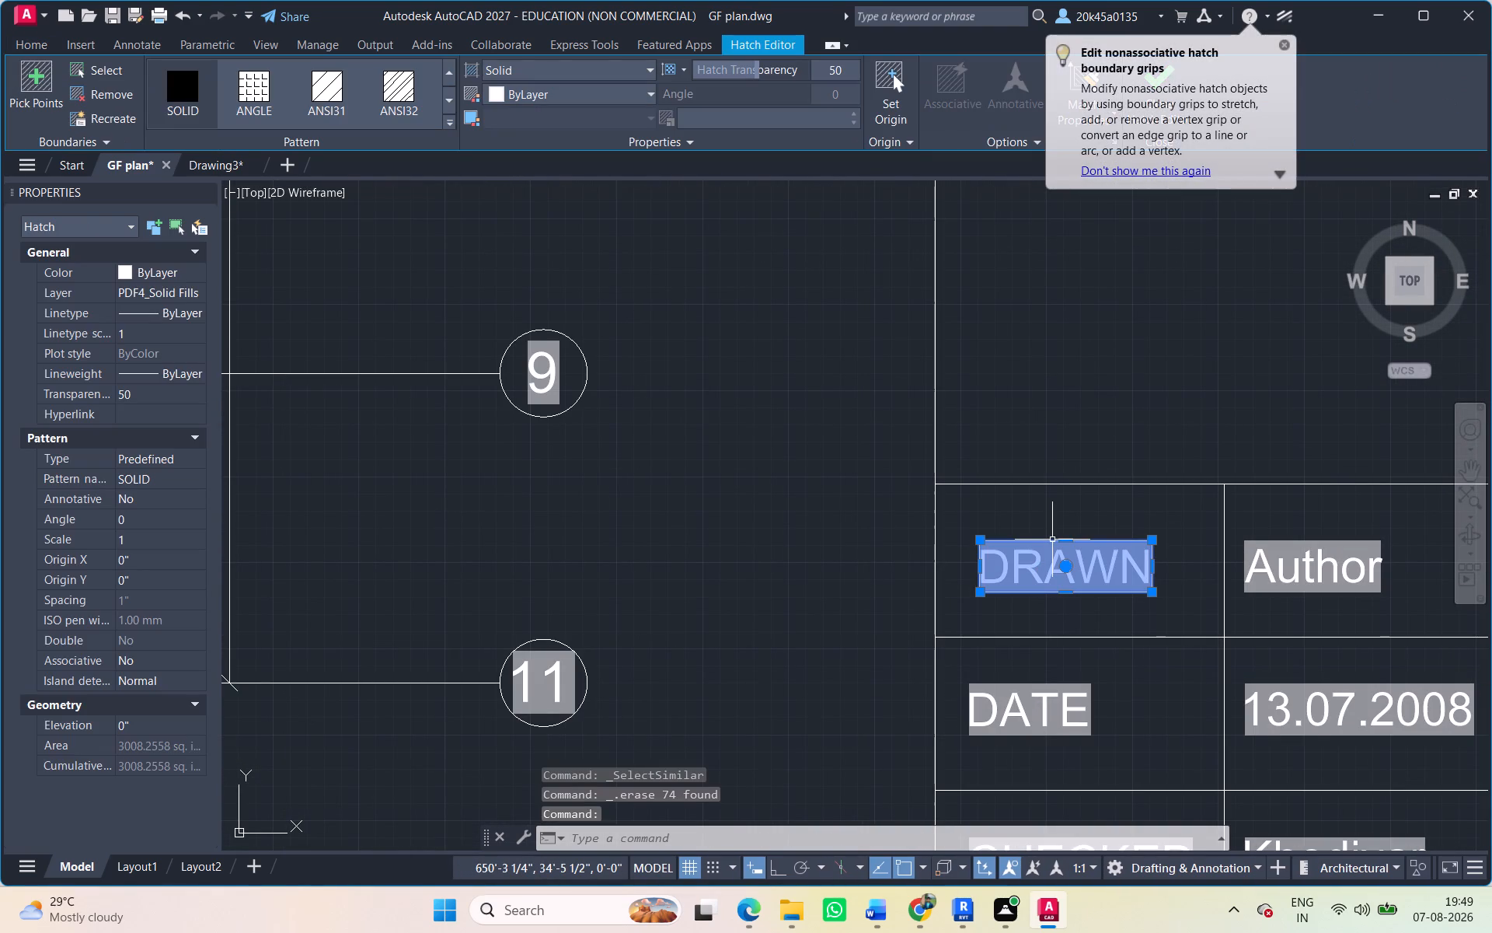
right_click(1052, 540)
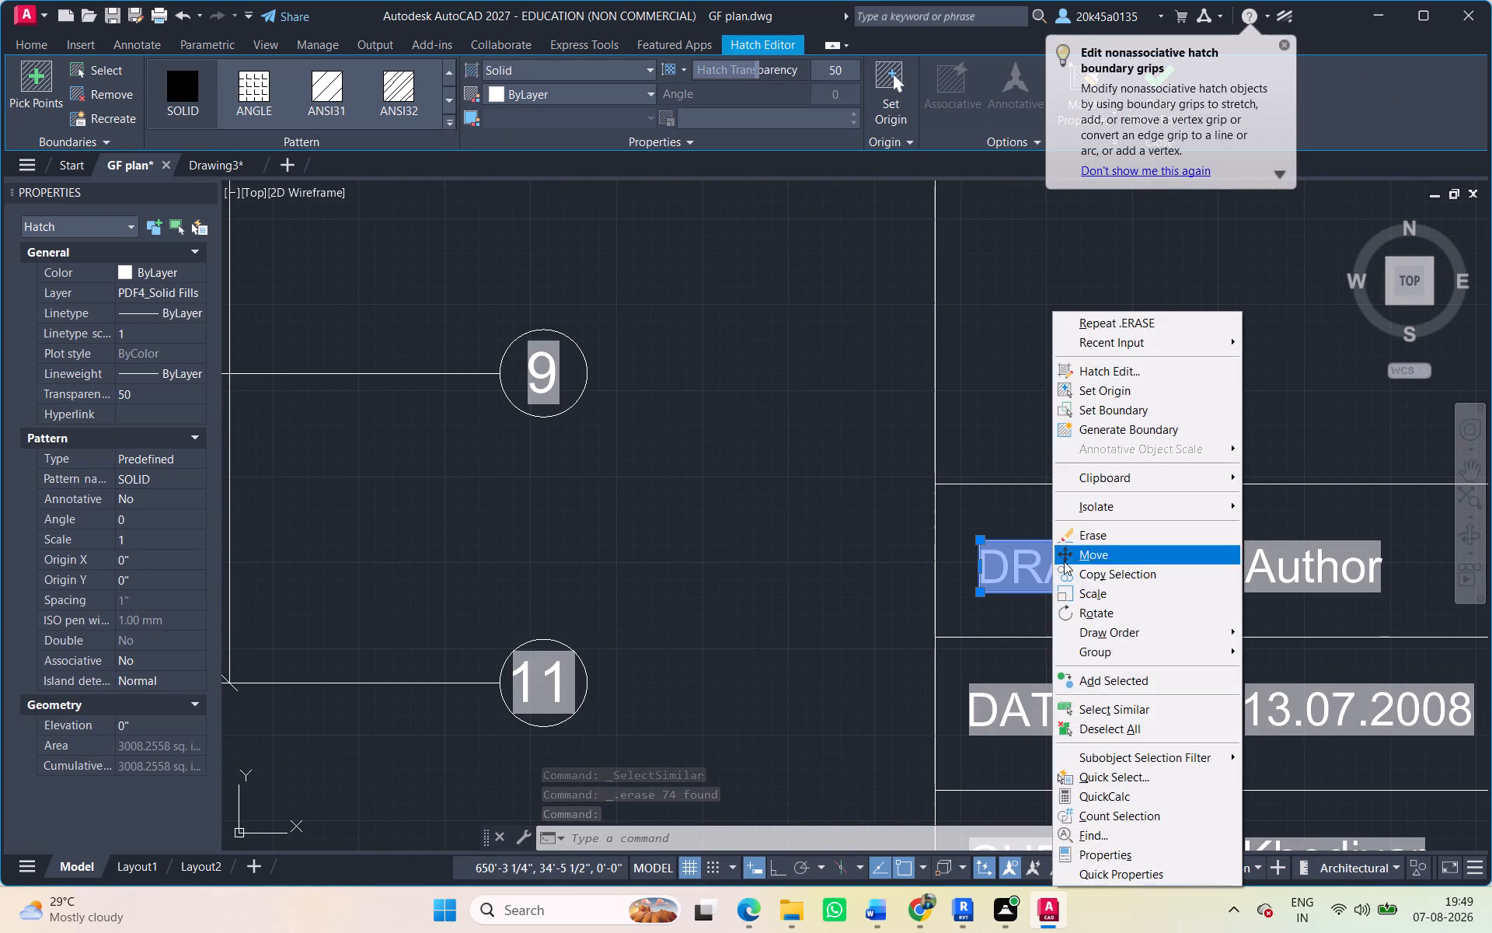
left_click(1101, 706)
scroll(1067, 634, "down", 12)
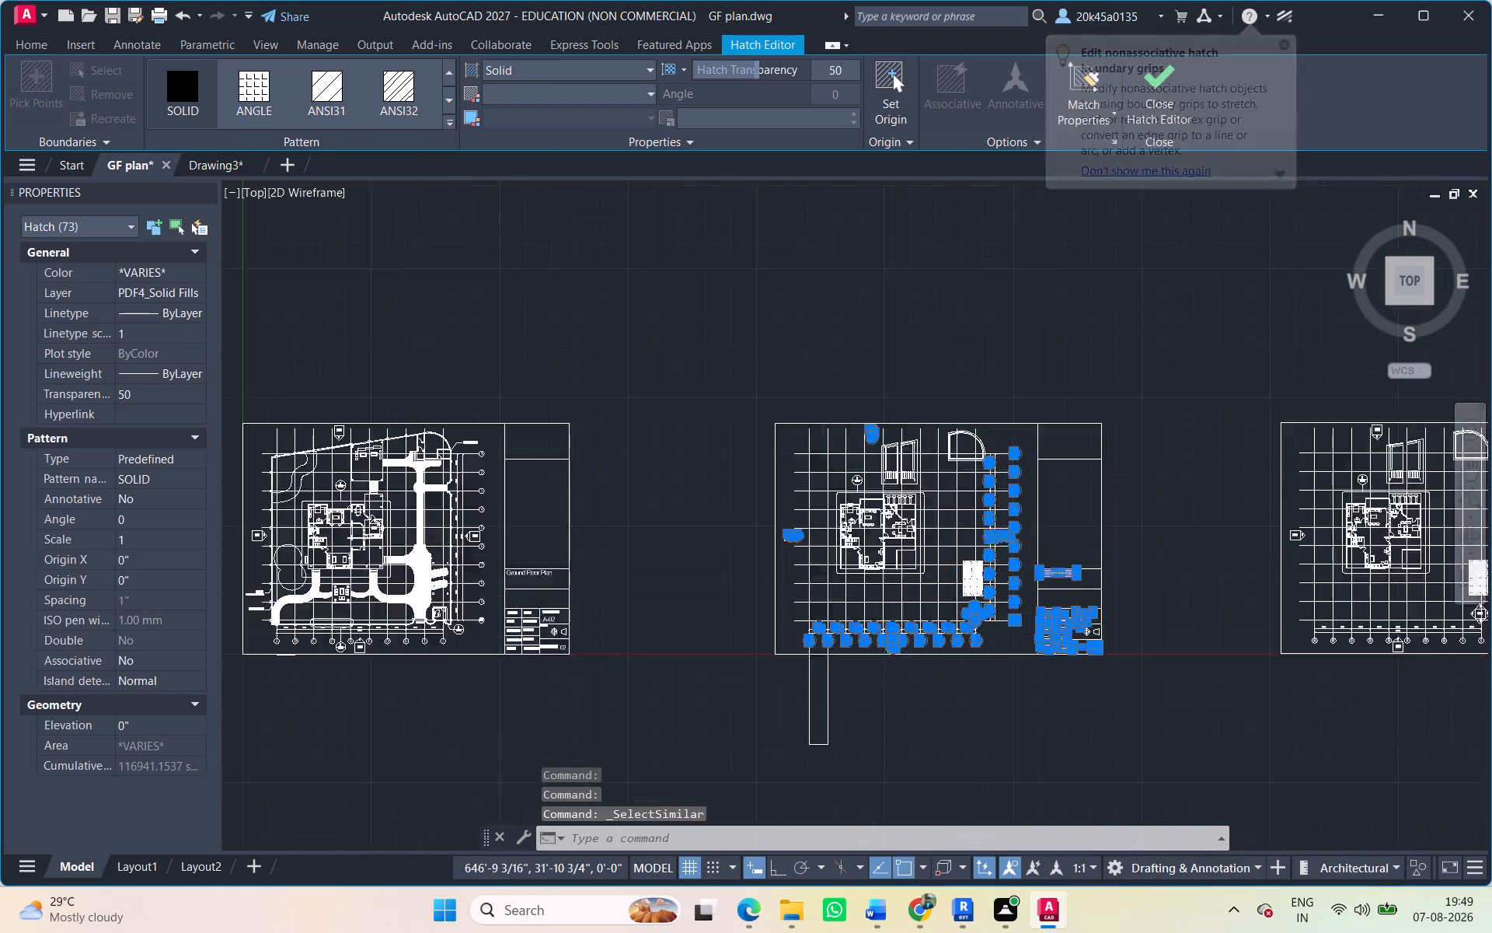
scroll(1043, 615, "down", 1)
middle_click_drag(1039, 613, 923, 592)
scroll(895, 586, "up", 4)
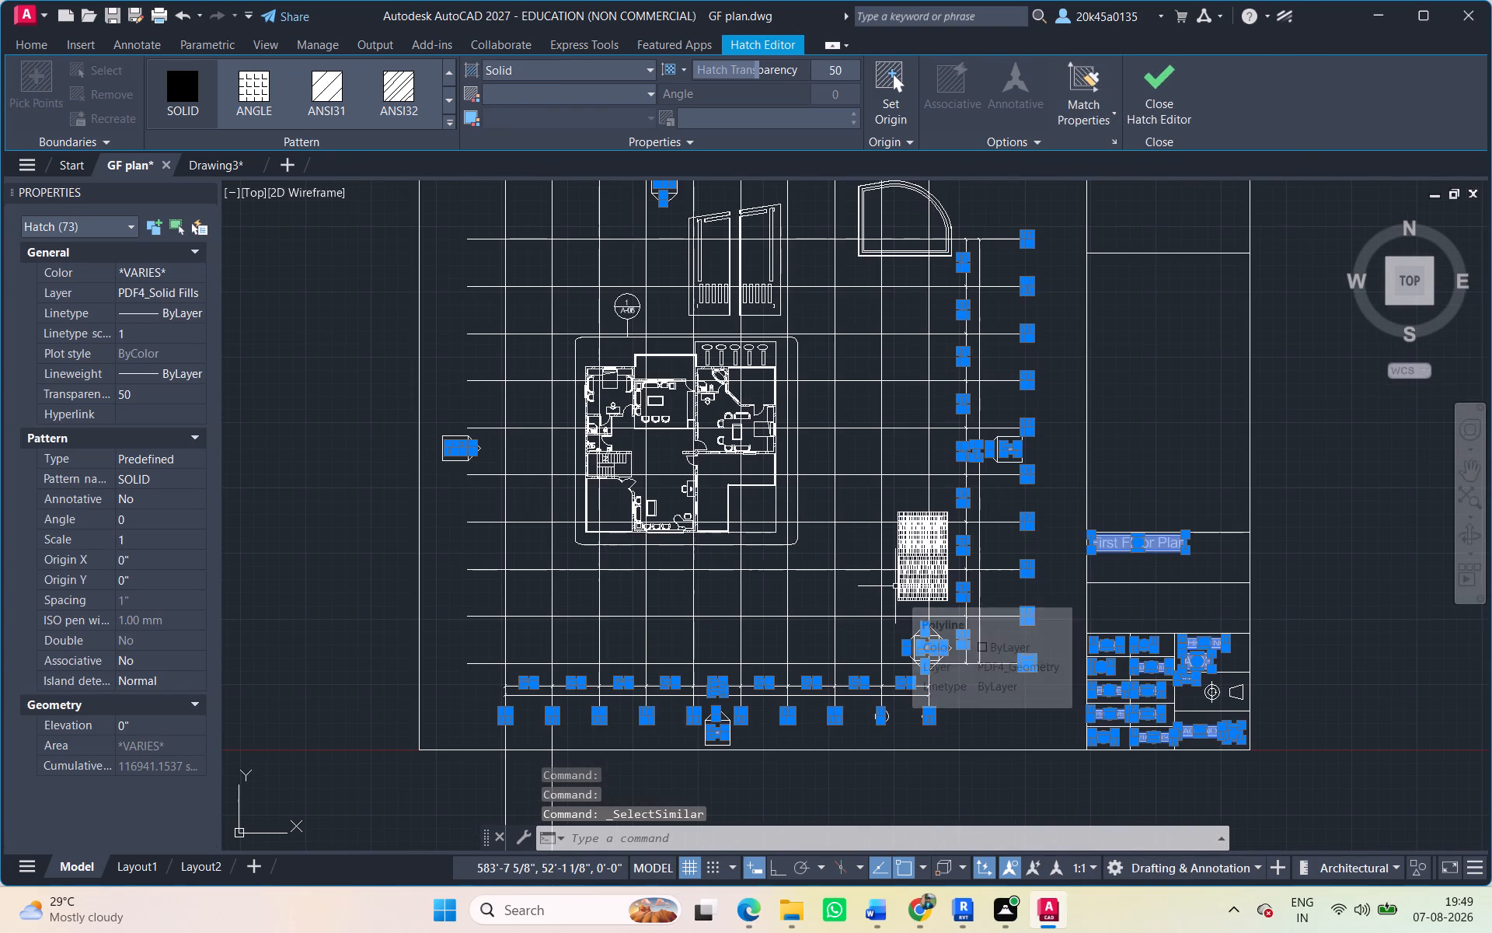
key("Delete")
scroll(900, 580, "down", 2)
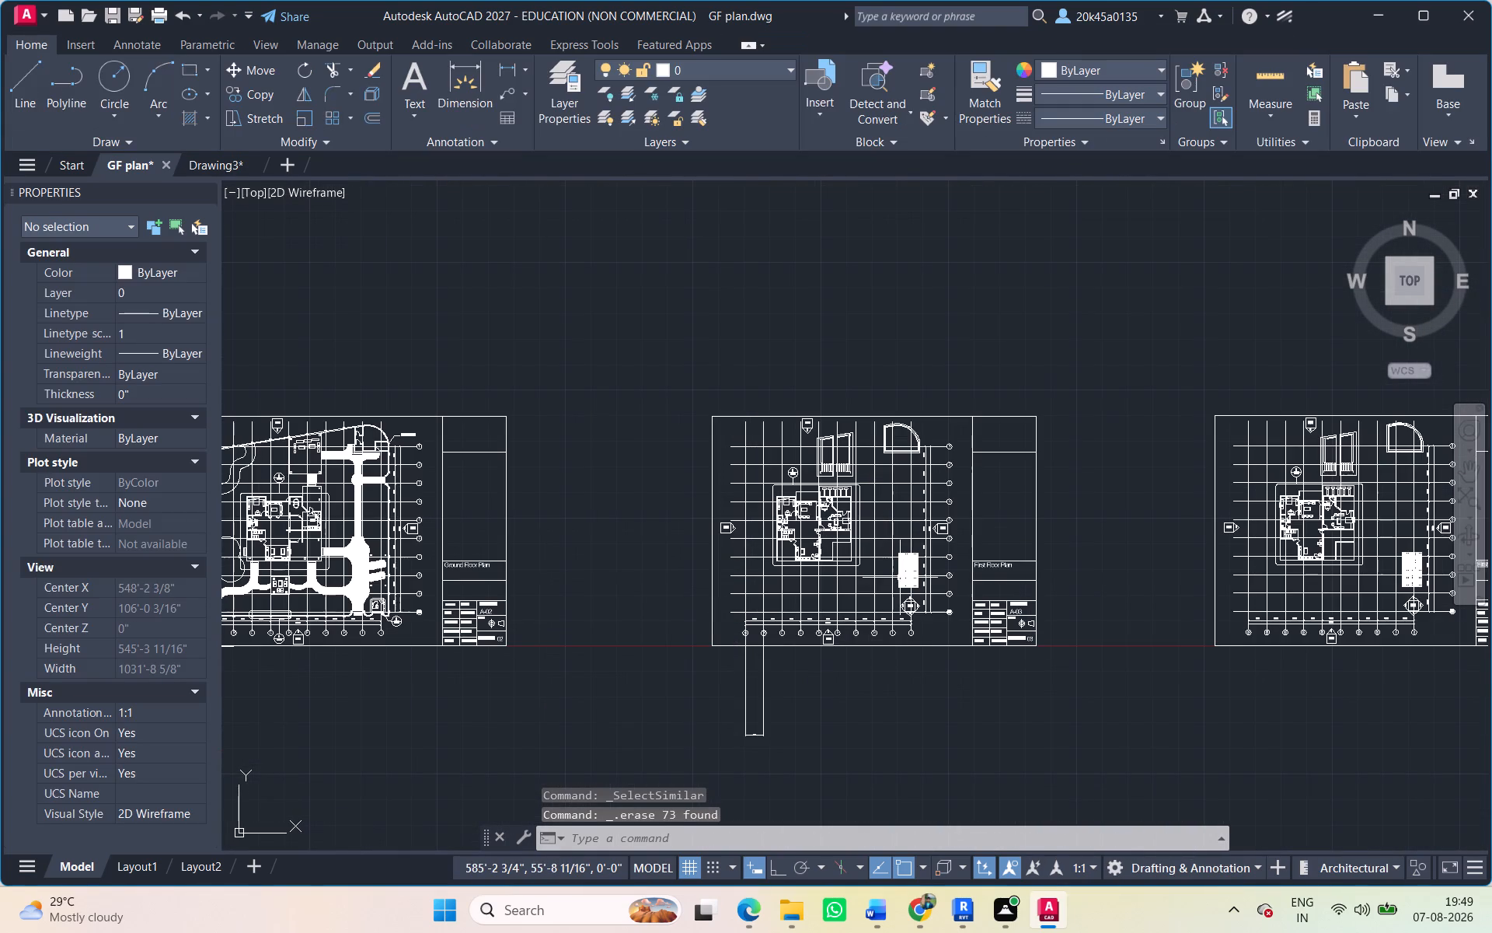
Save GF plan.dwg, switch to Revit and reload the GF plan.dwg link through Manage Links.
key("ctrl+s")
key("alt+Tab")
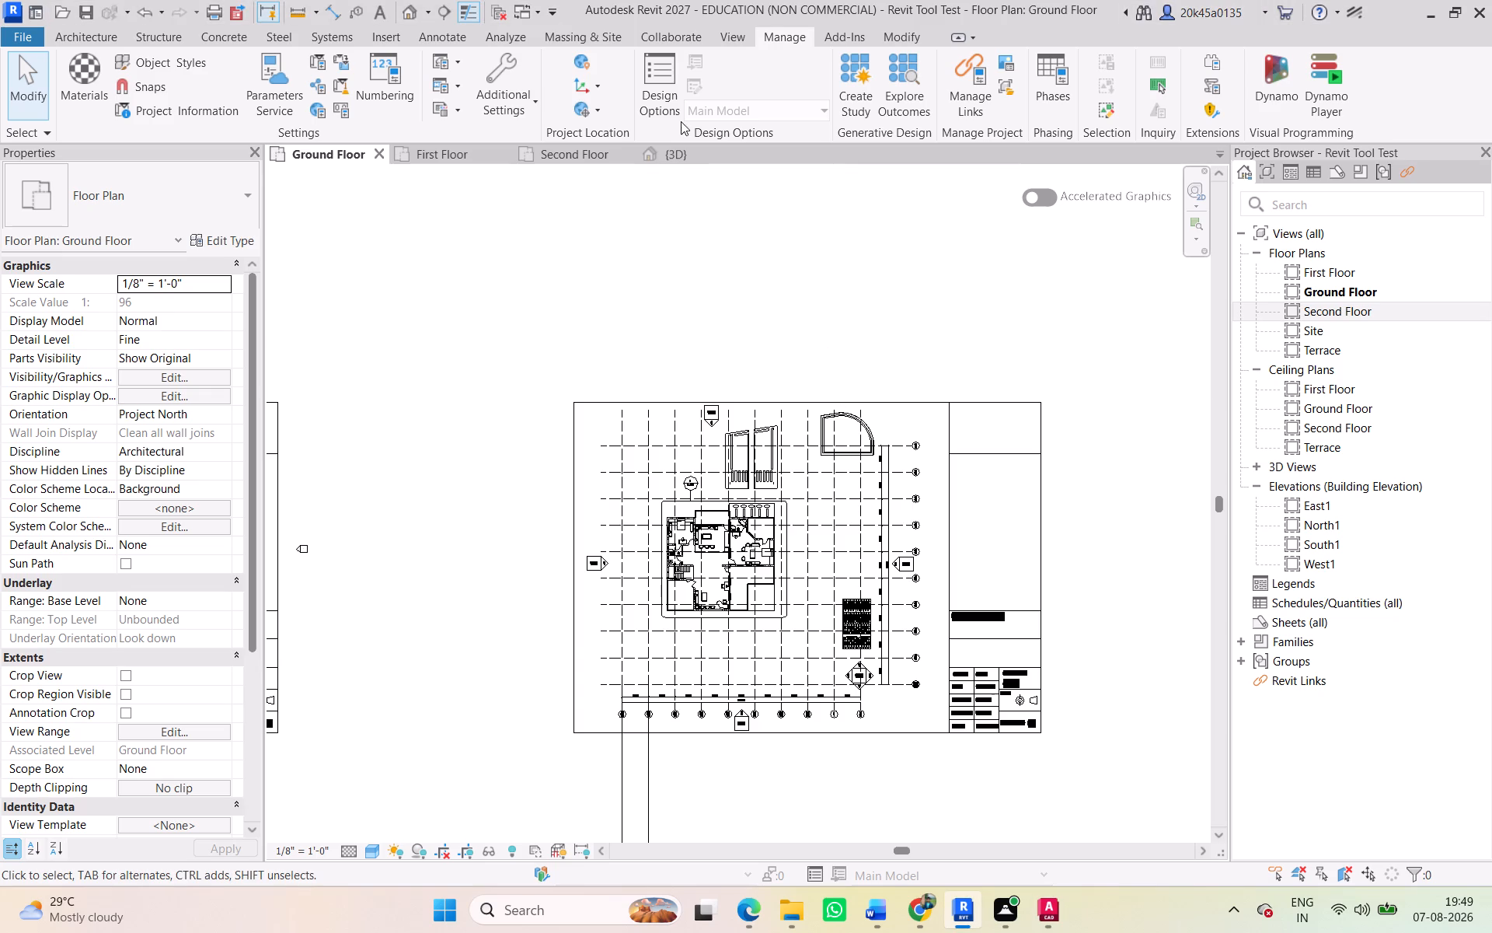
left_click(971, 92)
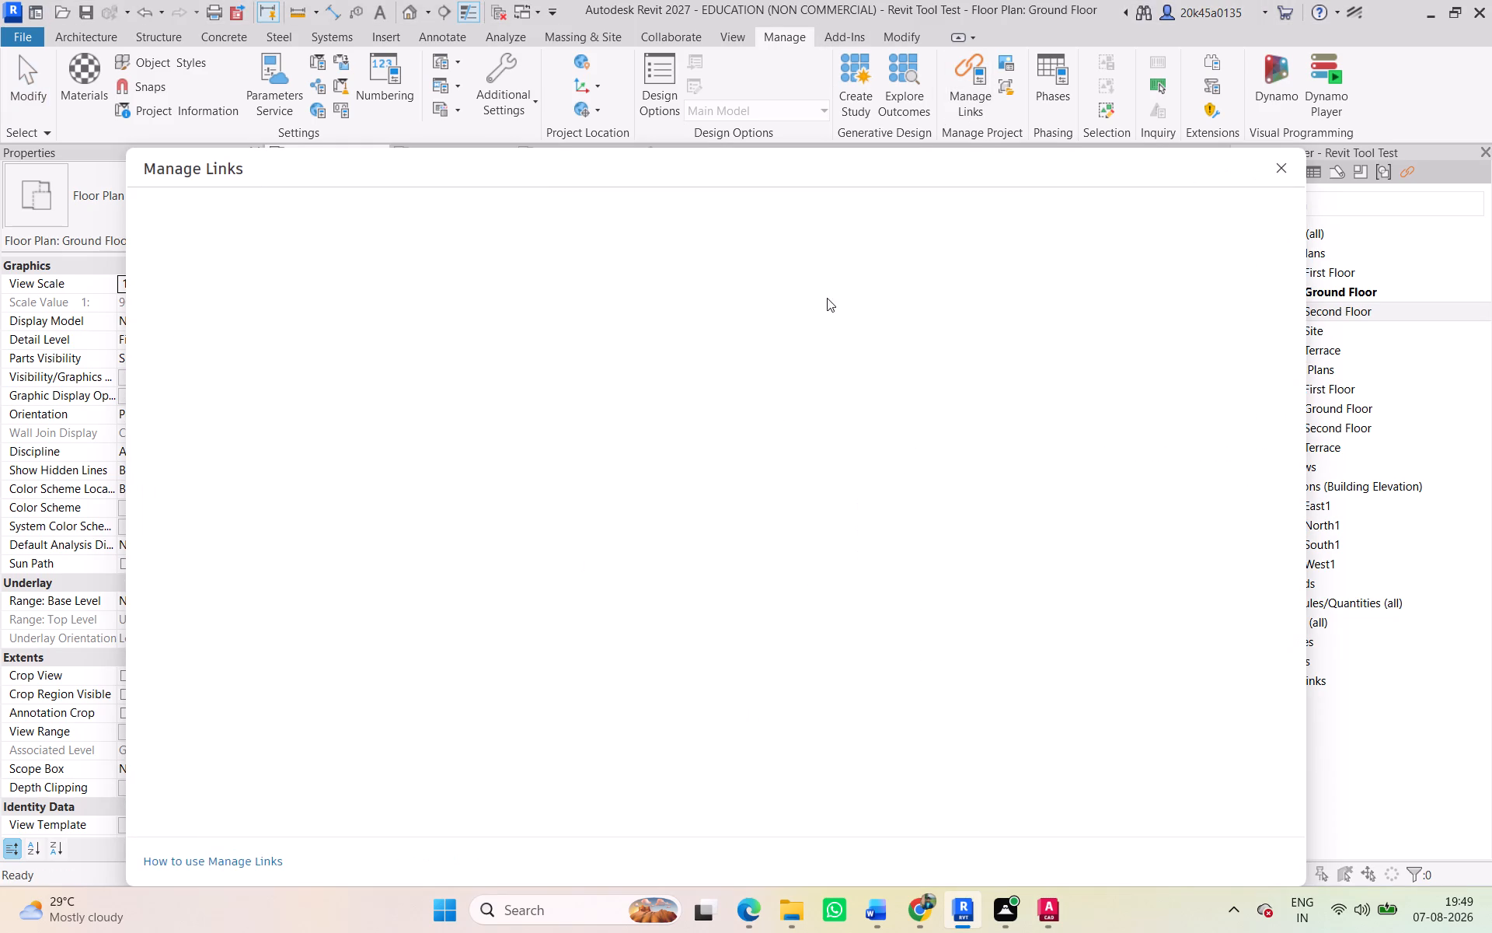
left_click(259, 346)
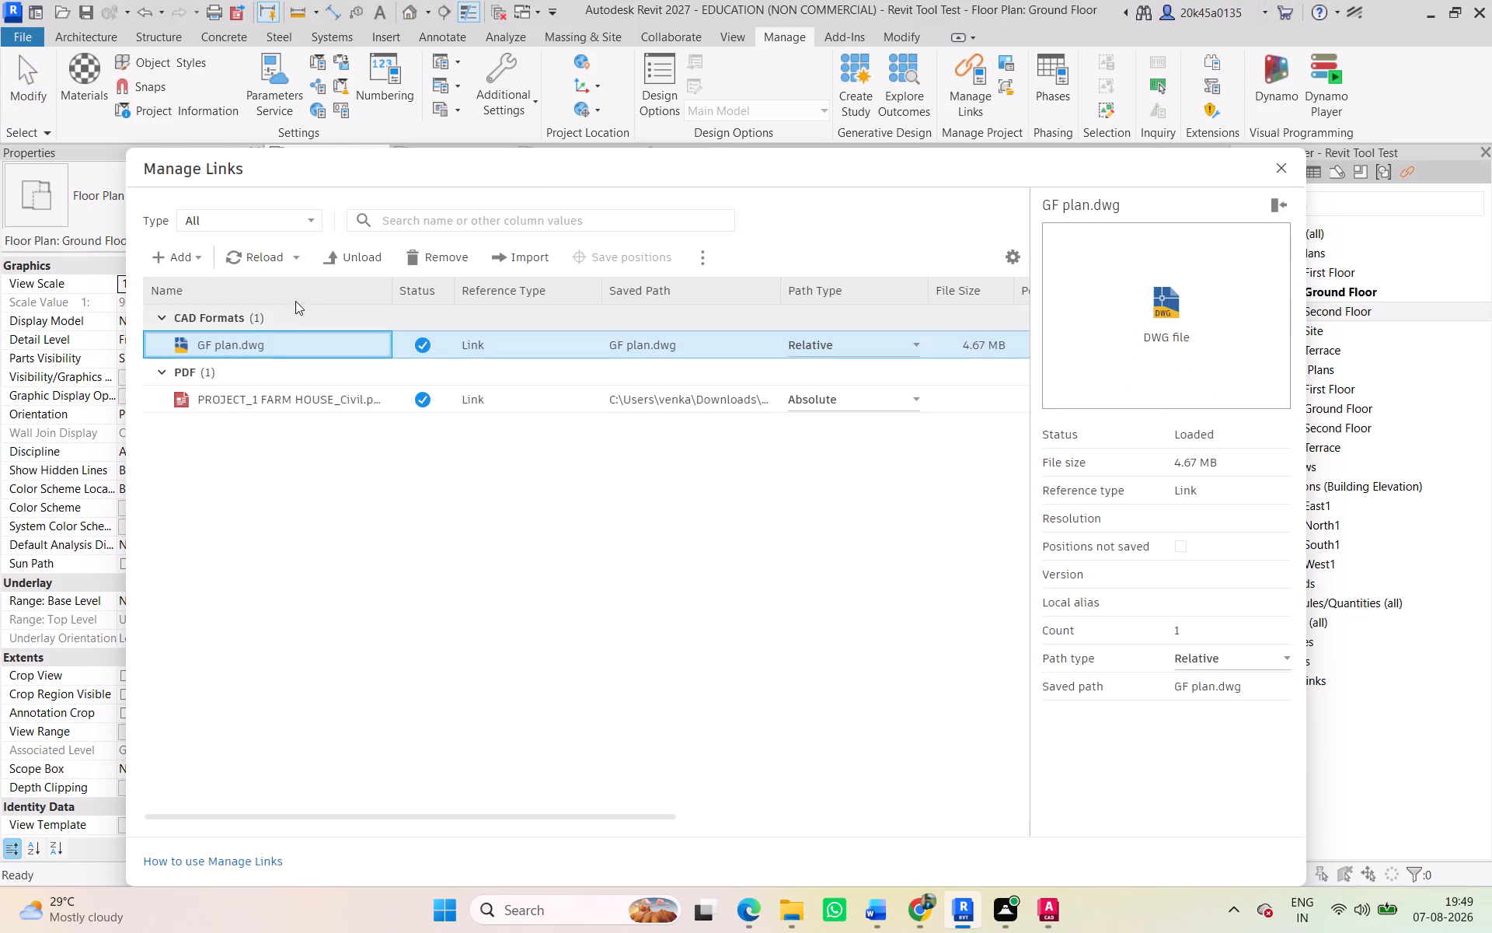
left_click(270, 259)
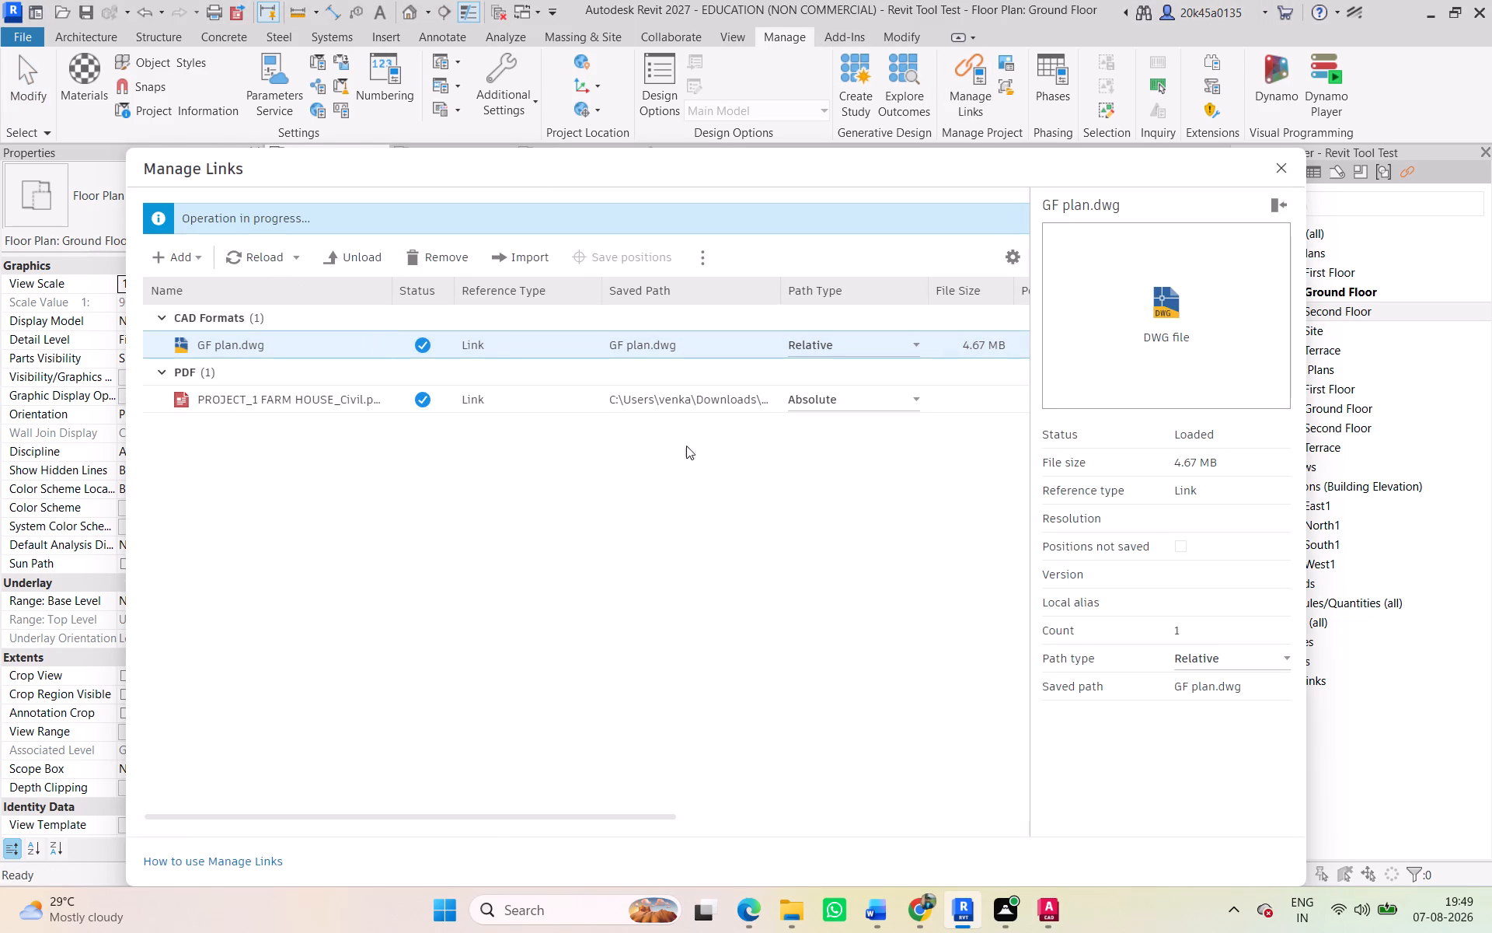
left_click(1278, 169)
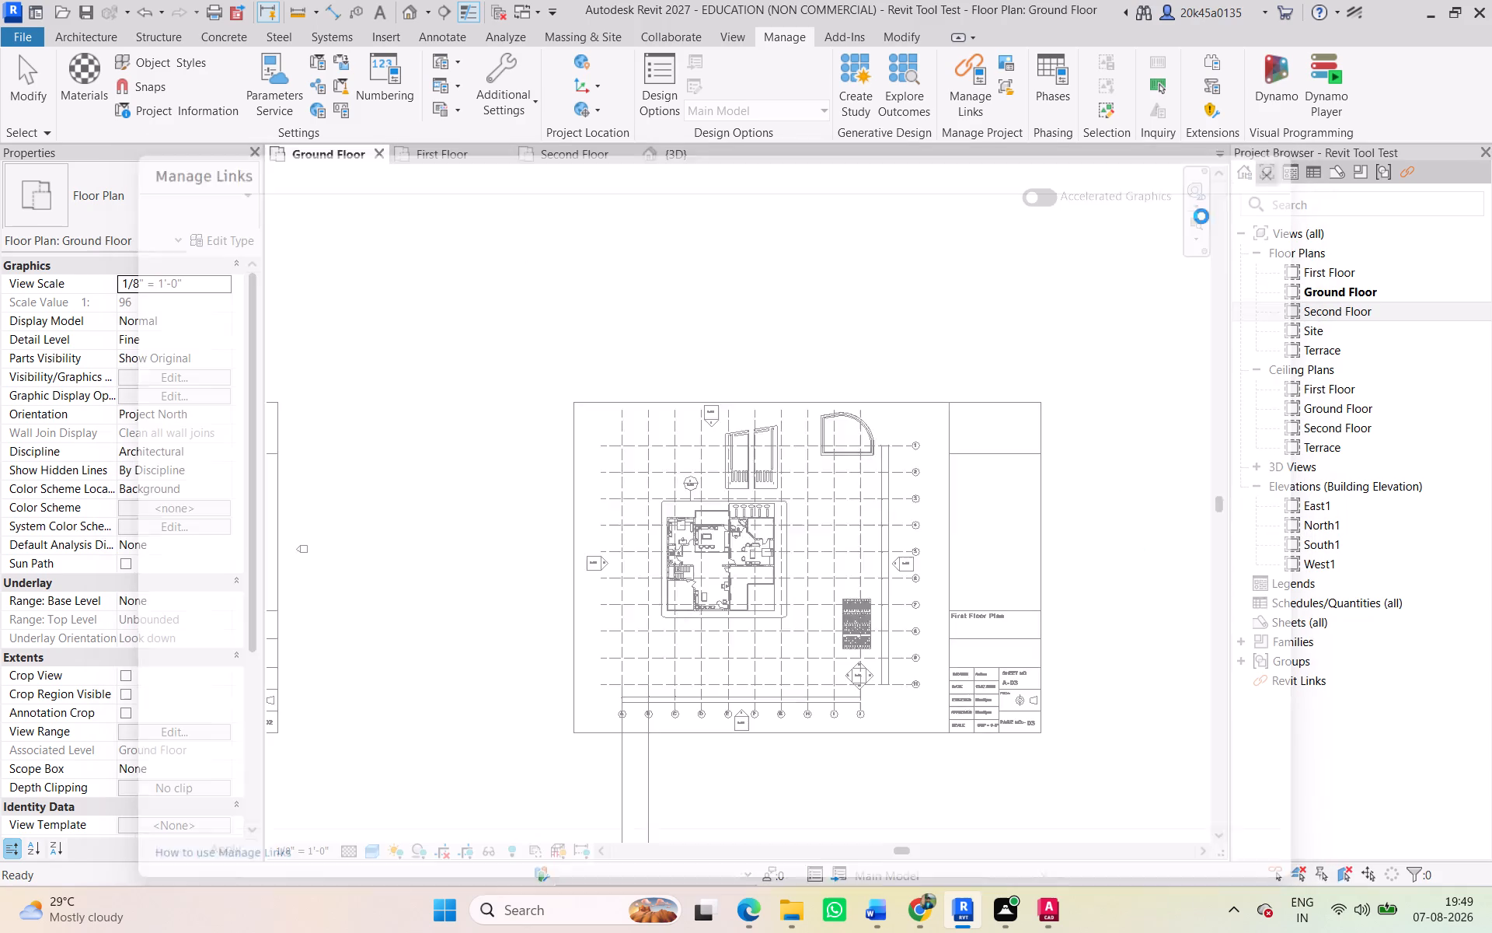
left_click(687, 411)
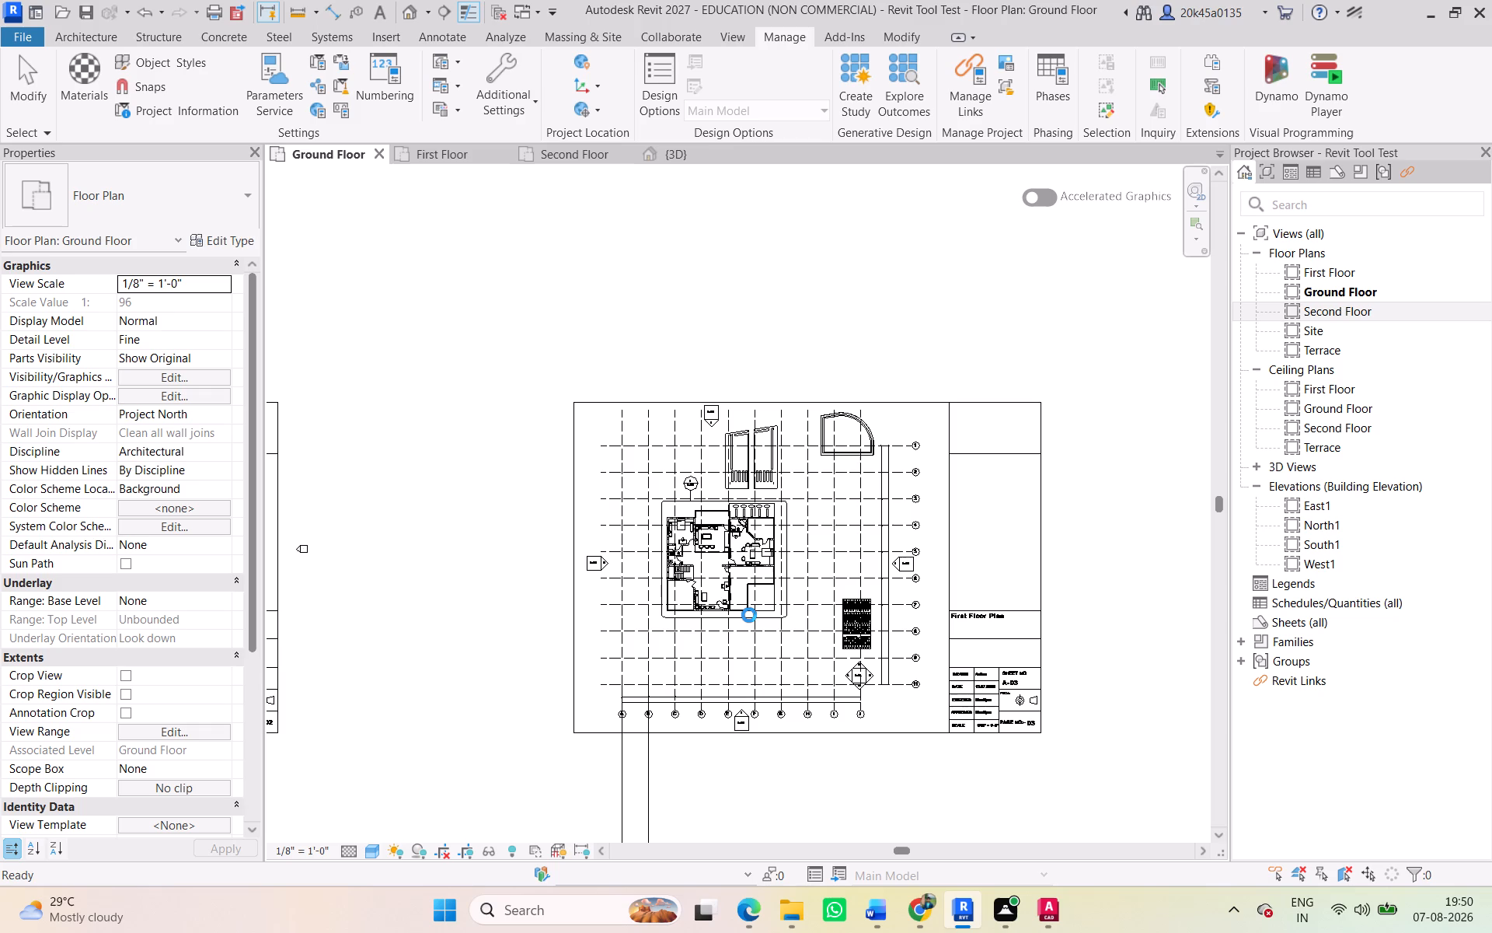
Inspect the title block text and grid labels on the reloaded First Floor Plan sheet.
scroll(997, 706, "up", 7)
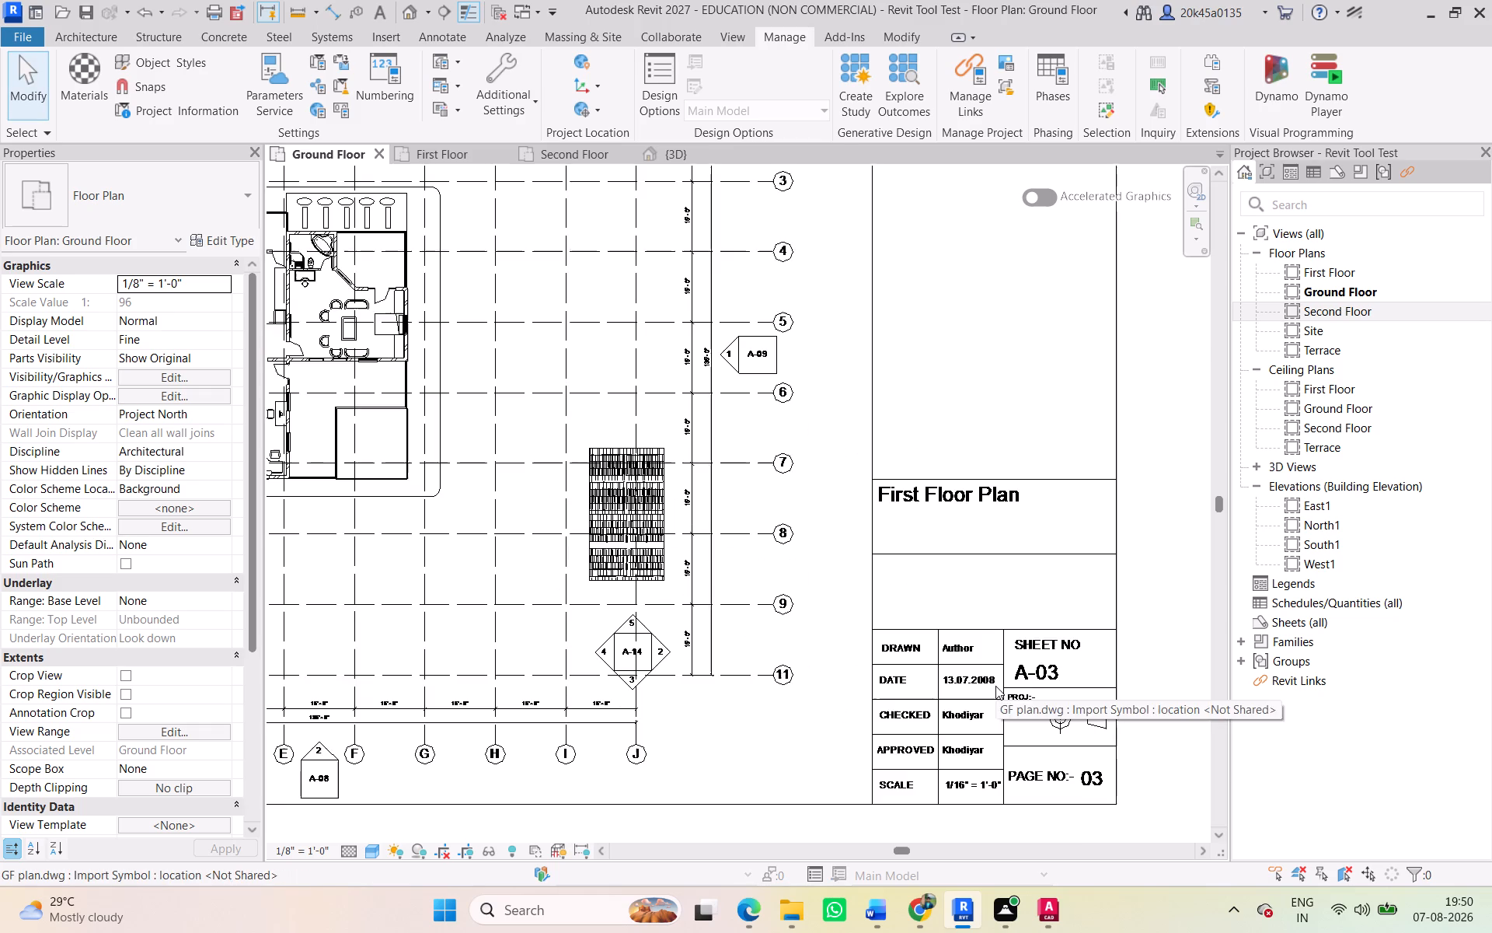
scroll(943, 673, "down", 2)
middle_click(941, 673)
scroll(907, 656, "down", 3)
middle_click_drag(903, 654, 1051, 654)
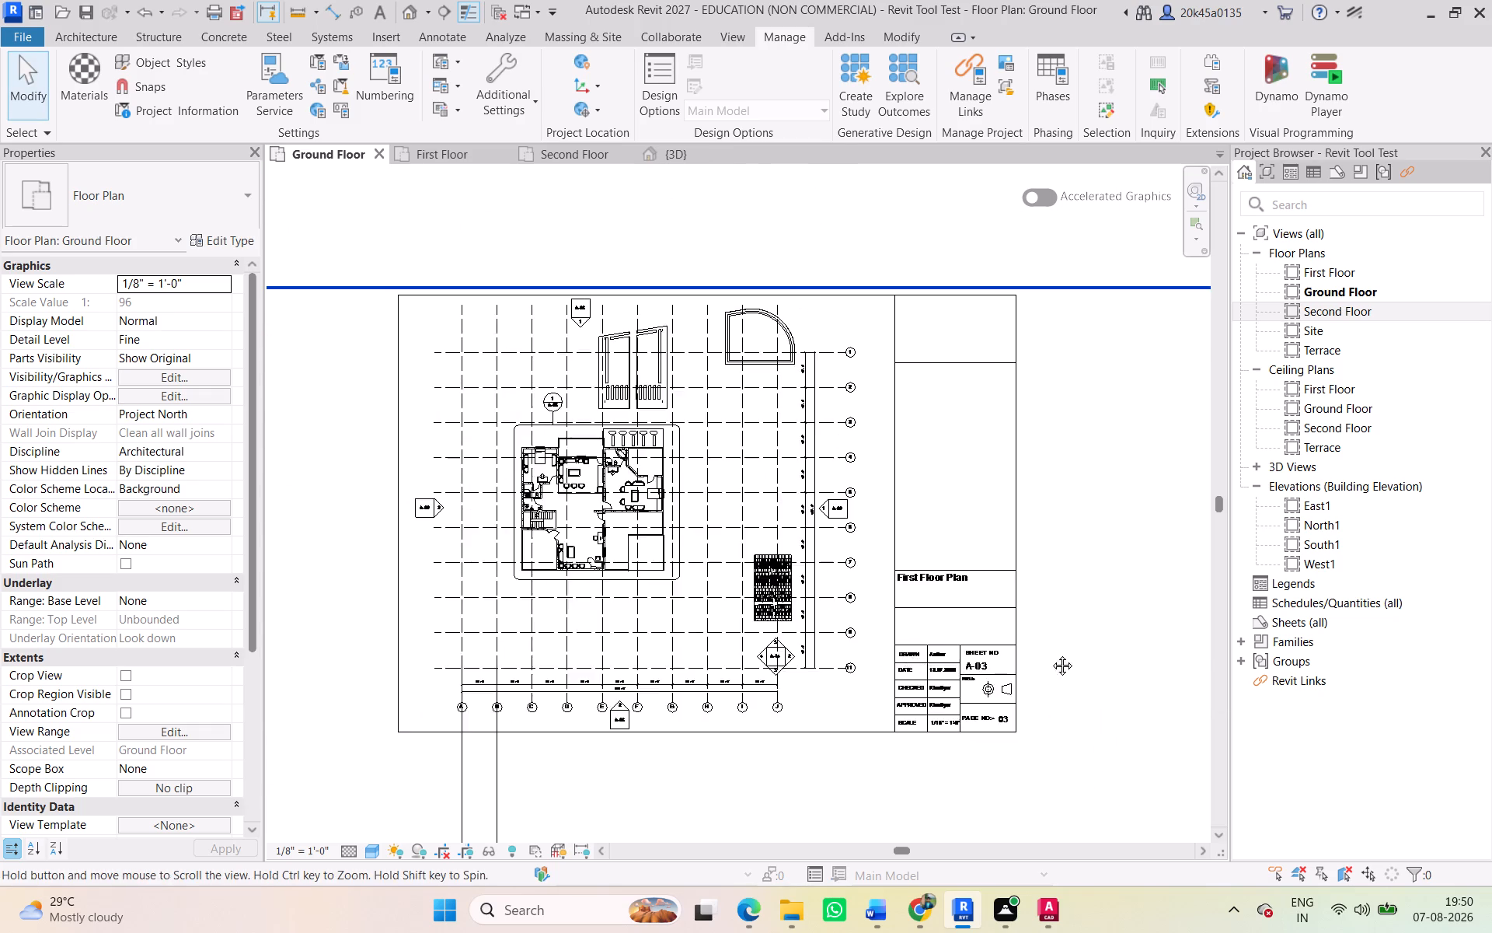
middle_click_drag(1051, 654, 1111, 659)
Compare the Ground Floor Plan and First Floor Plan sheets of the reloaded underlay in the Ground Floor view.
scroll(912, 635, "down", 2)
middle_click_drag(909, 634, 1112, 631)
scroll(881, 614, "down", 1)
middle_click_drag(880, 613, 851, 615)
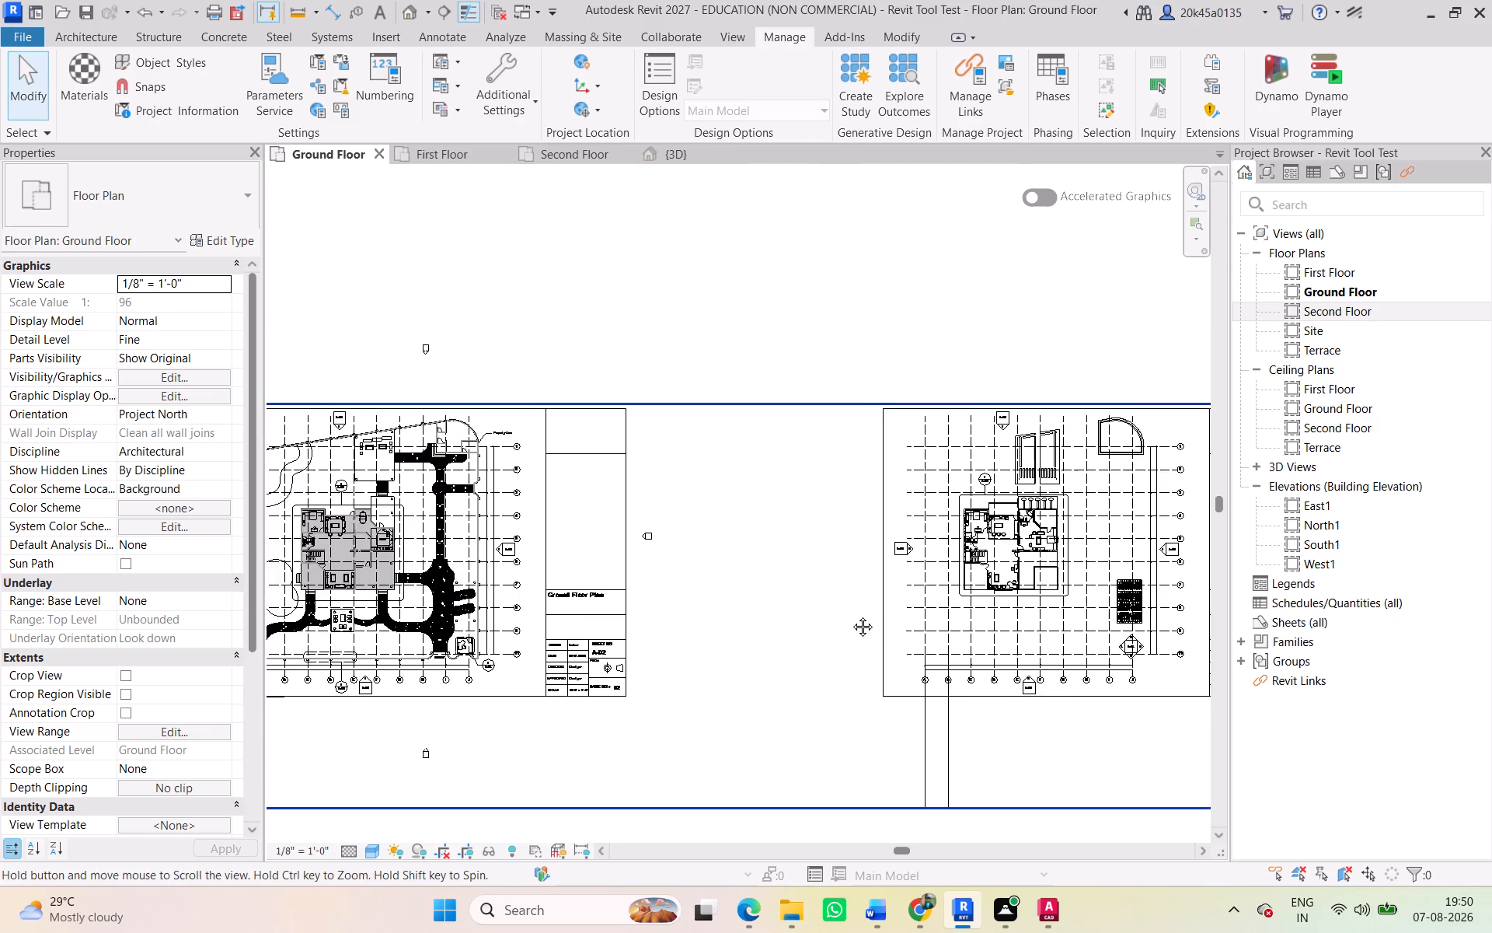
middle_click_drag(851, 615, 604, 615)
scroll(841, 603, "up", 3)
scroll(612, 579, "down", 2)
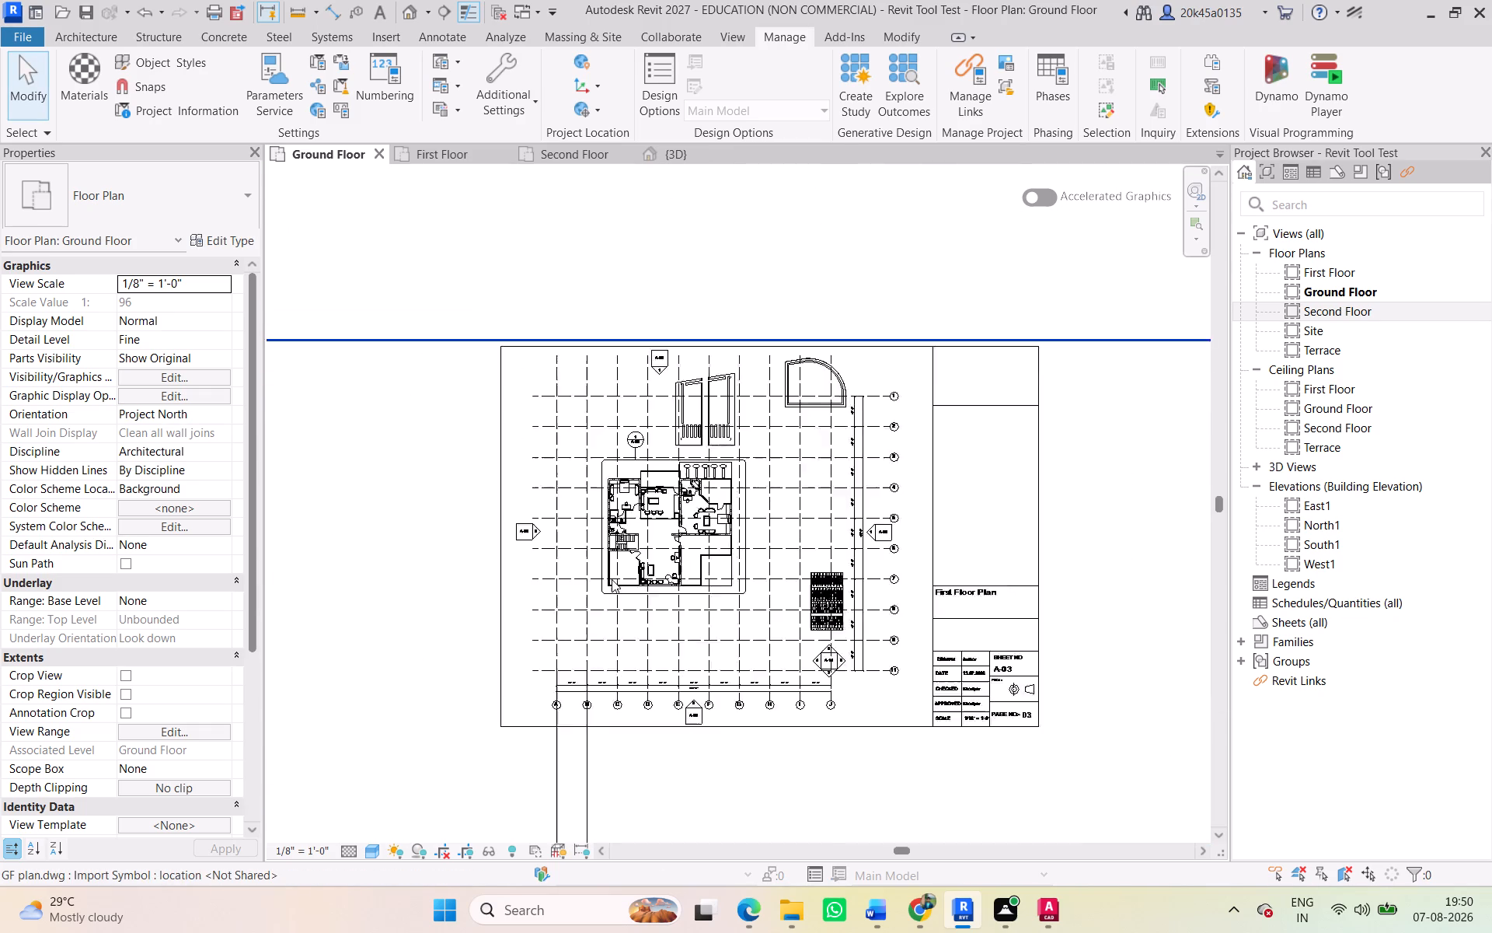
middle_click_drag(612, 579, 939, 581)
scroll(769, 589, "down", 1)
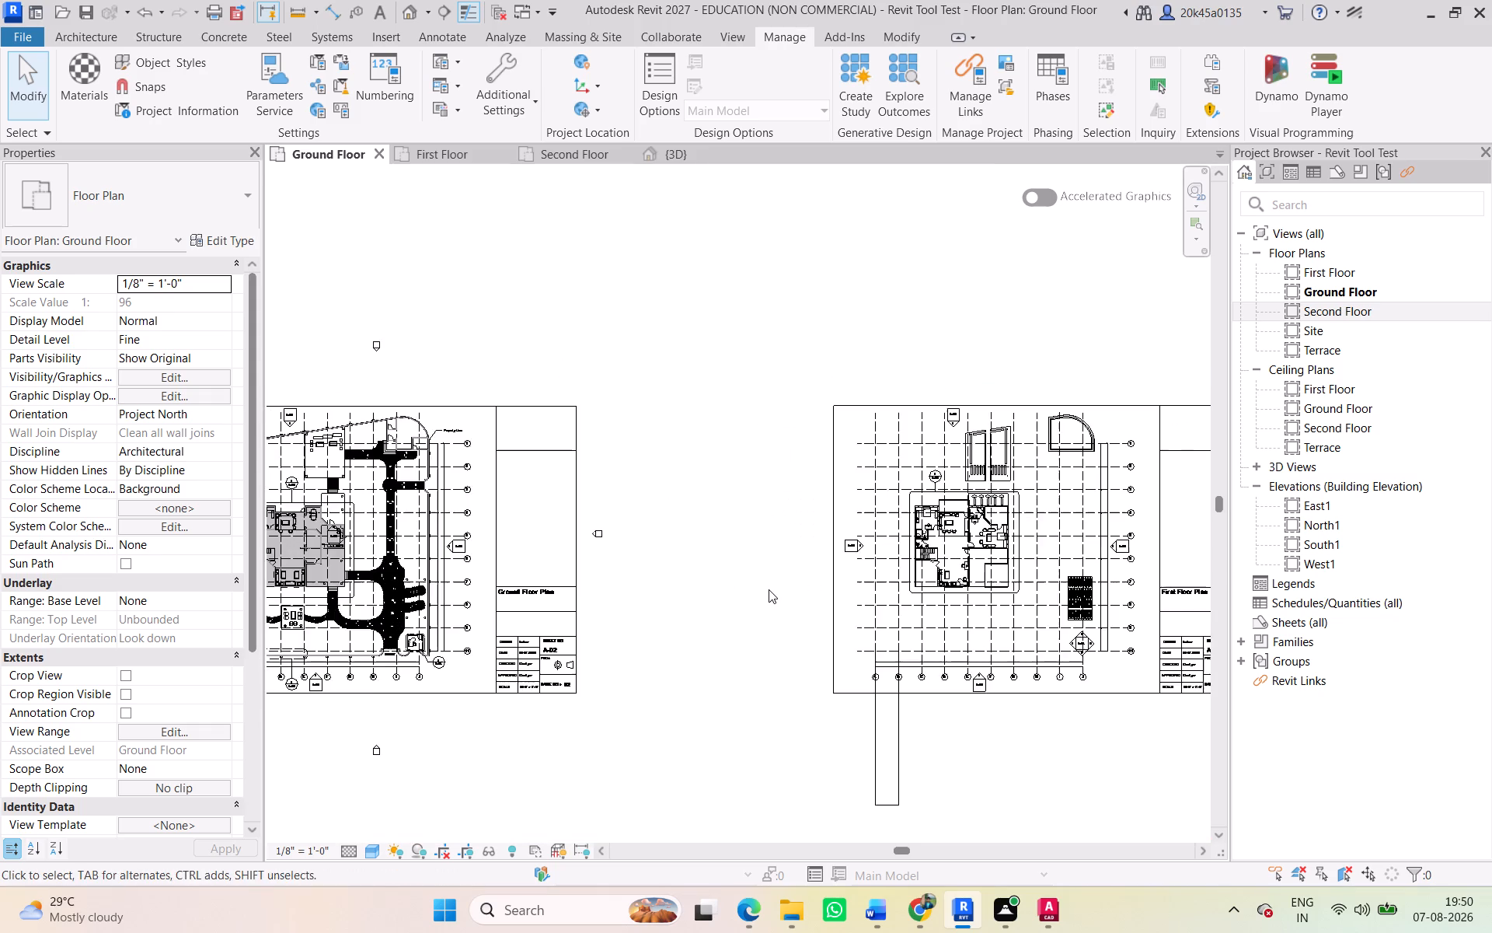
middle_click_drag(769, 589, 971, 589)
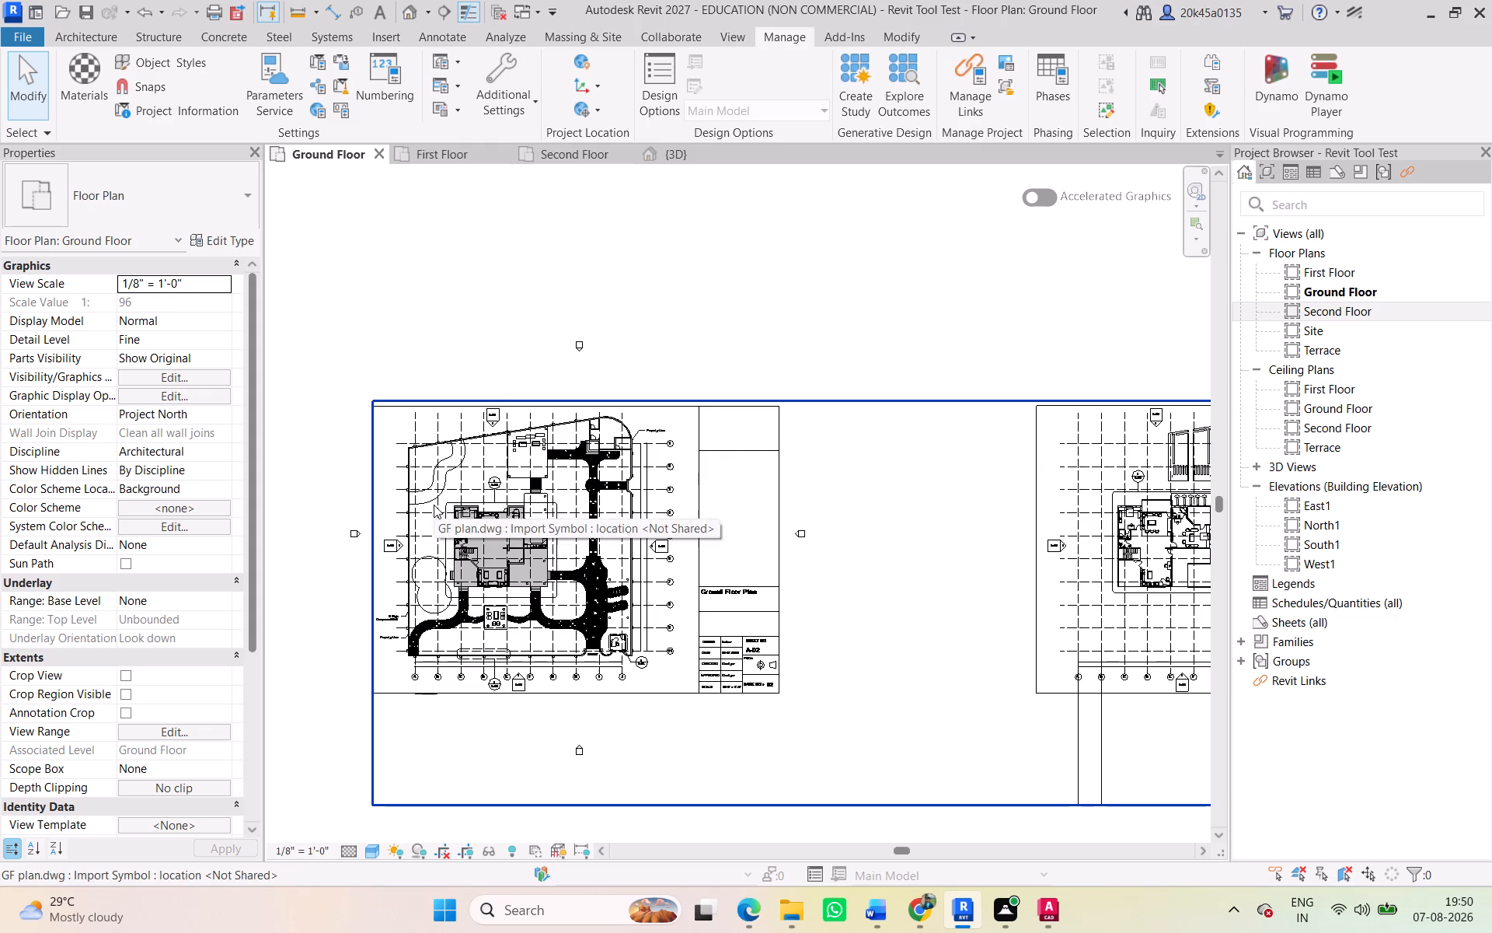
middle_click_drag(772, 645, 662, 652)
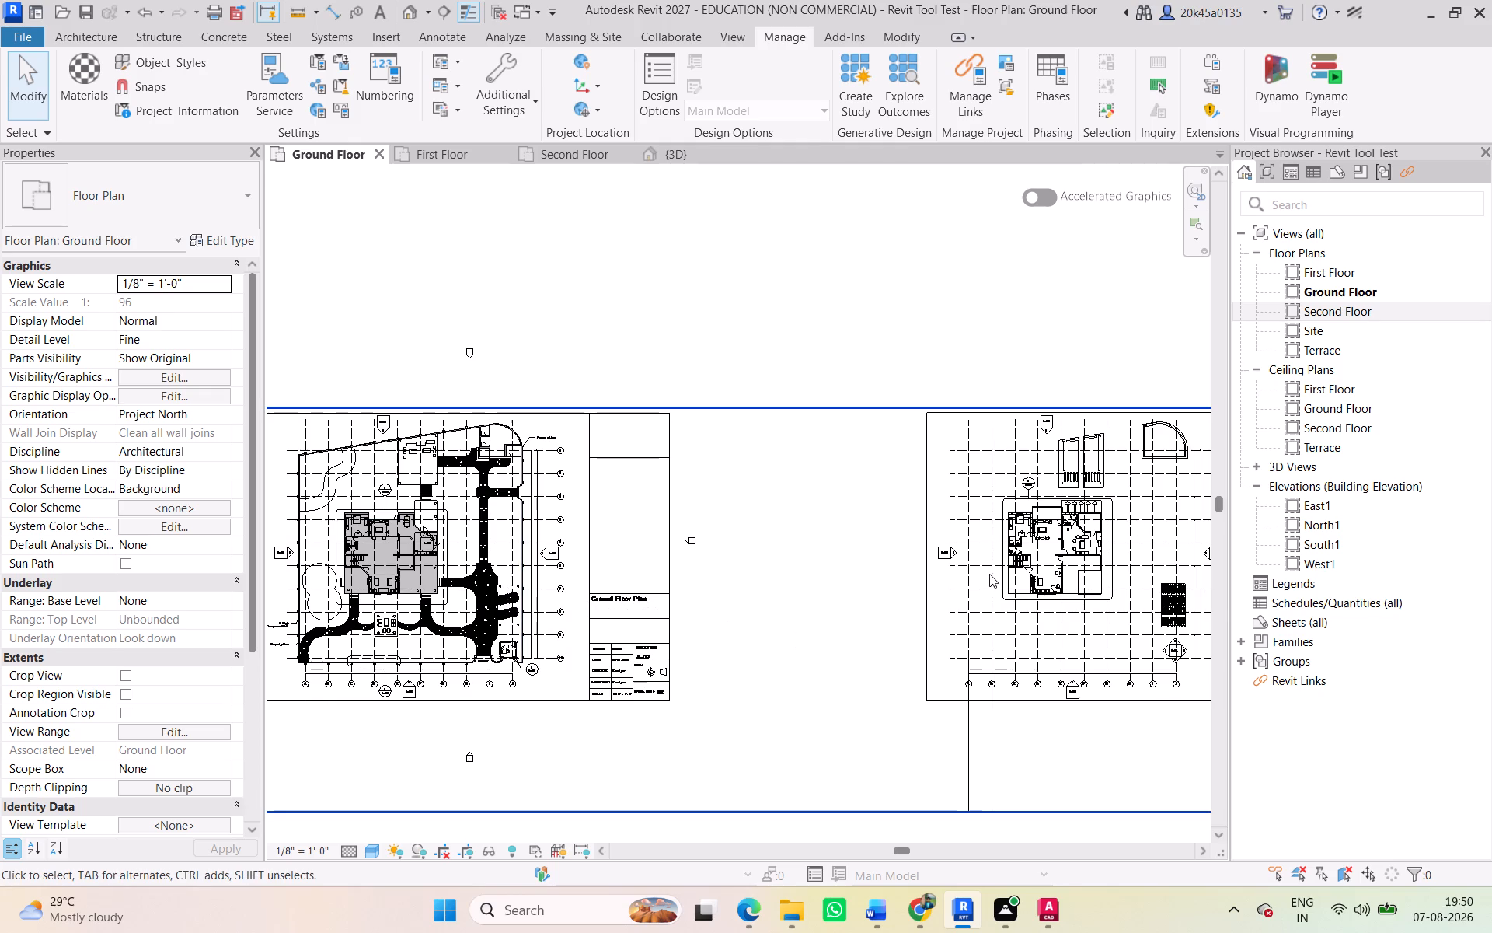
scroll(1020, 509, "up", 11)
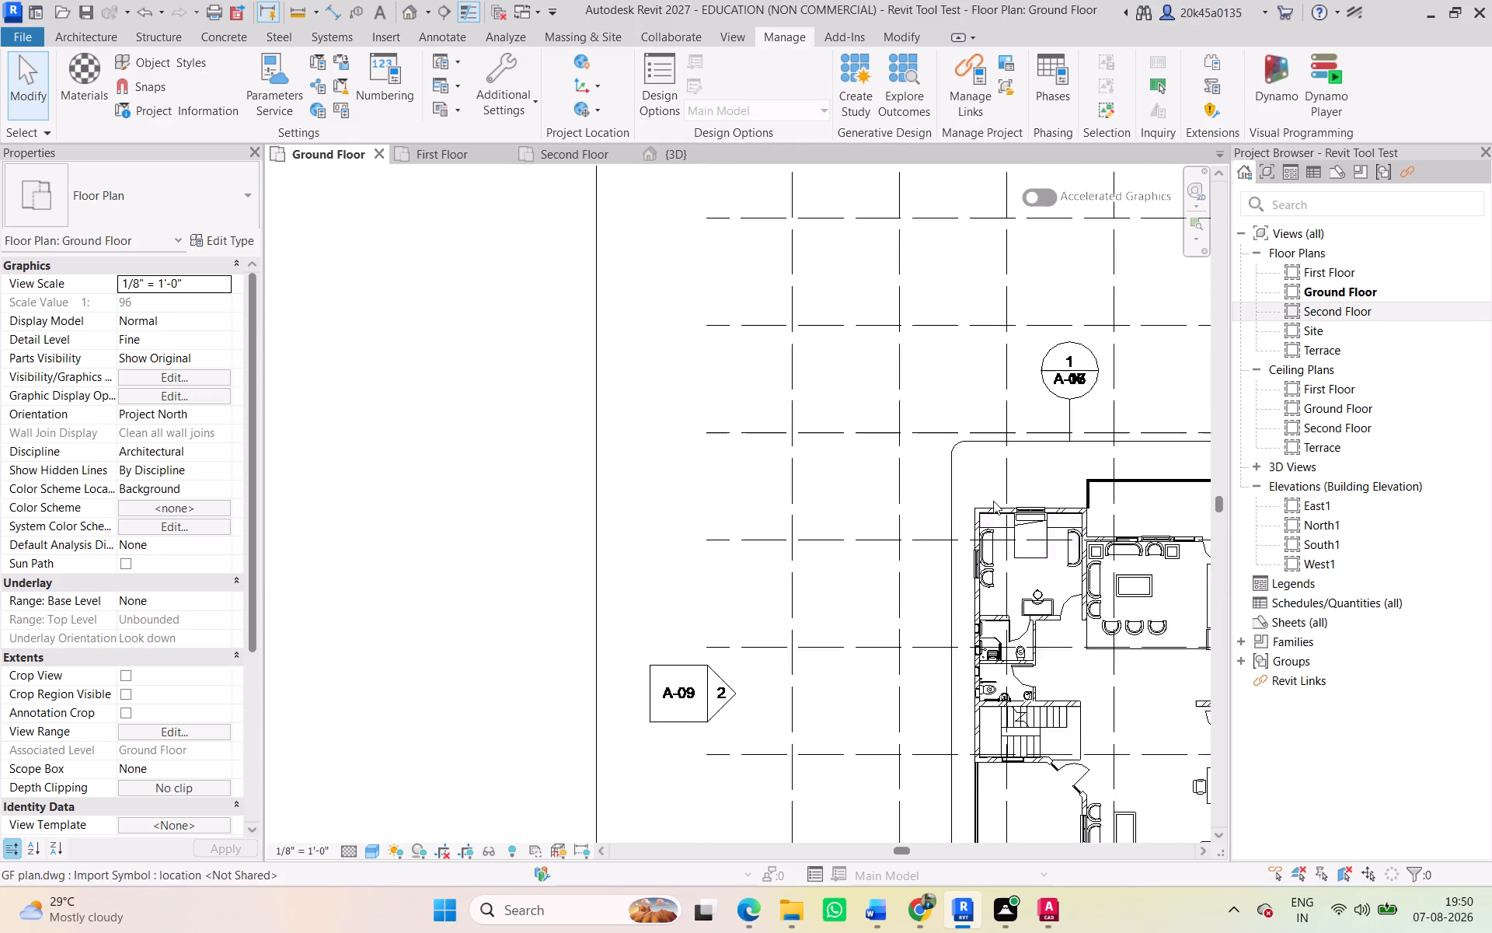
scroll(993, 501, "up", 6)
scroll(953, 515, "down", 11)
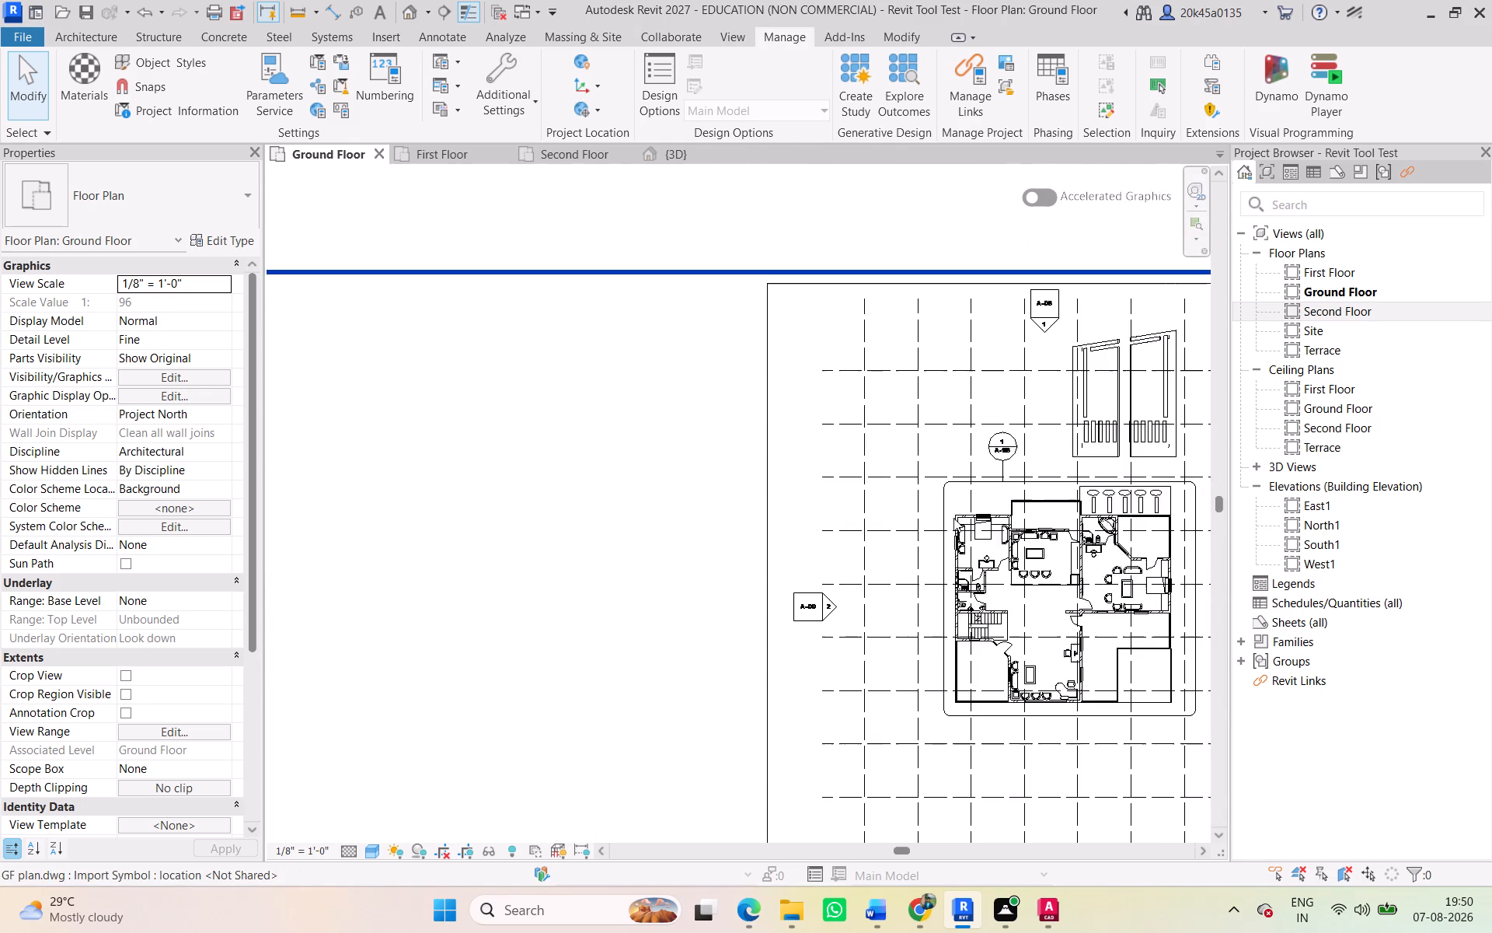
scroll(953, 518, "down", 3)
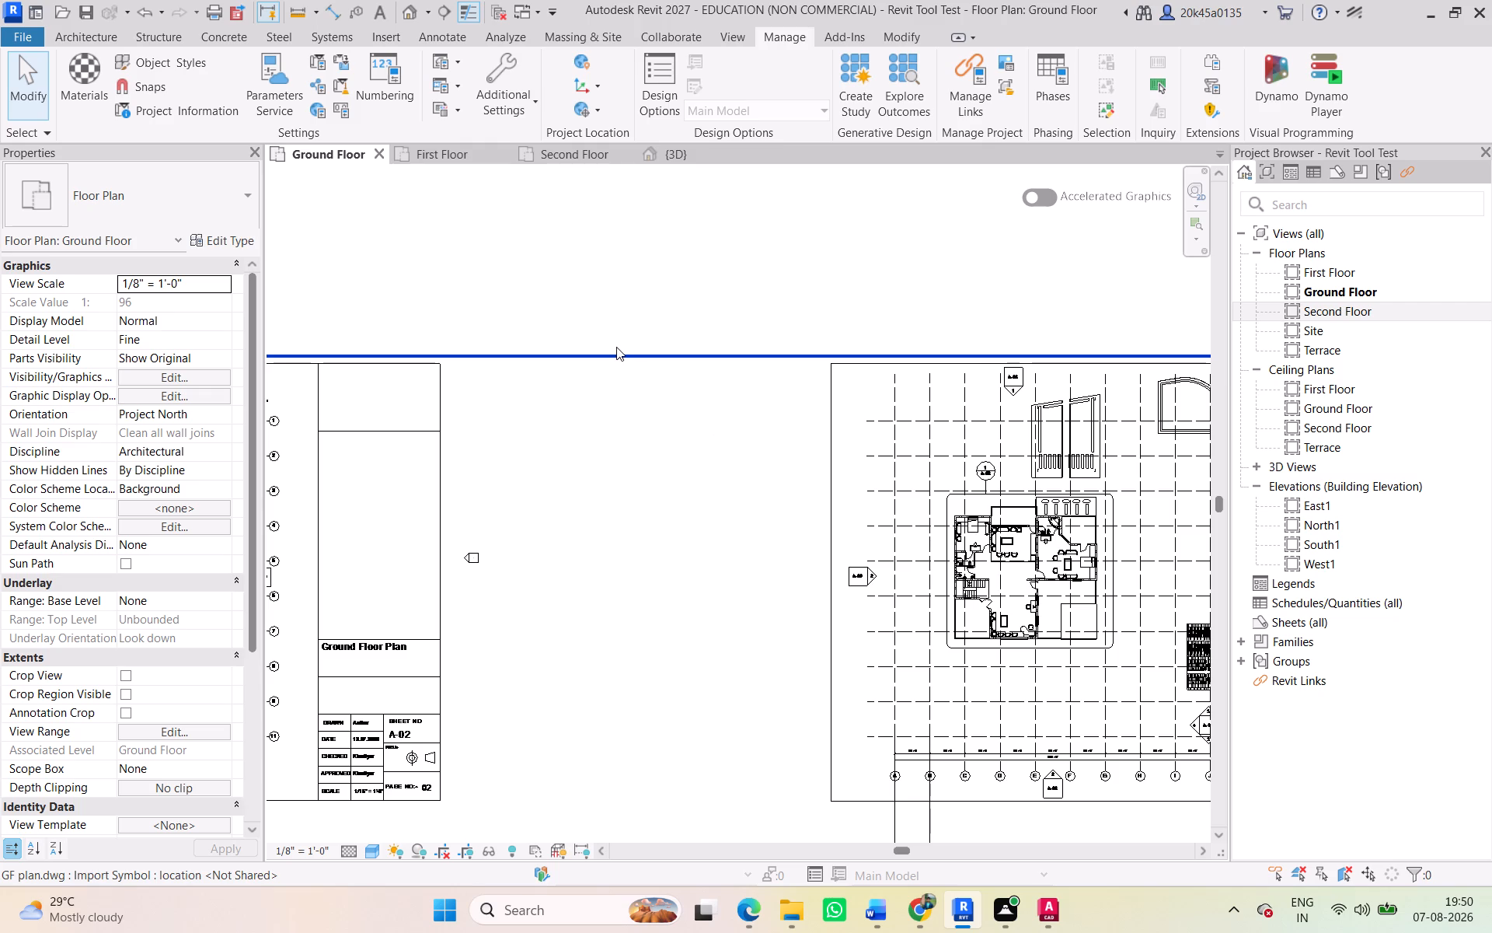
Check which work plane levels are available for the linked GF plan.dwg, leaving the setting as it is.
left_click(832, 375)
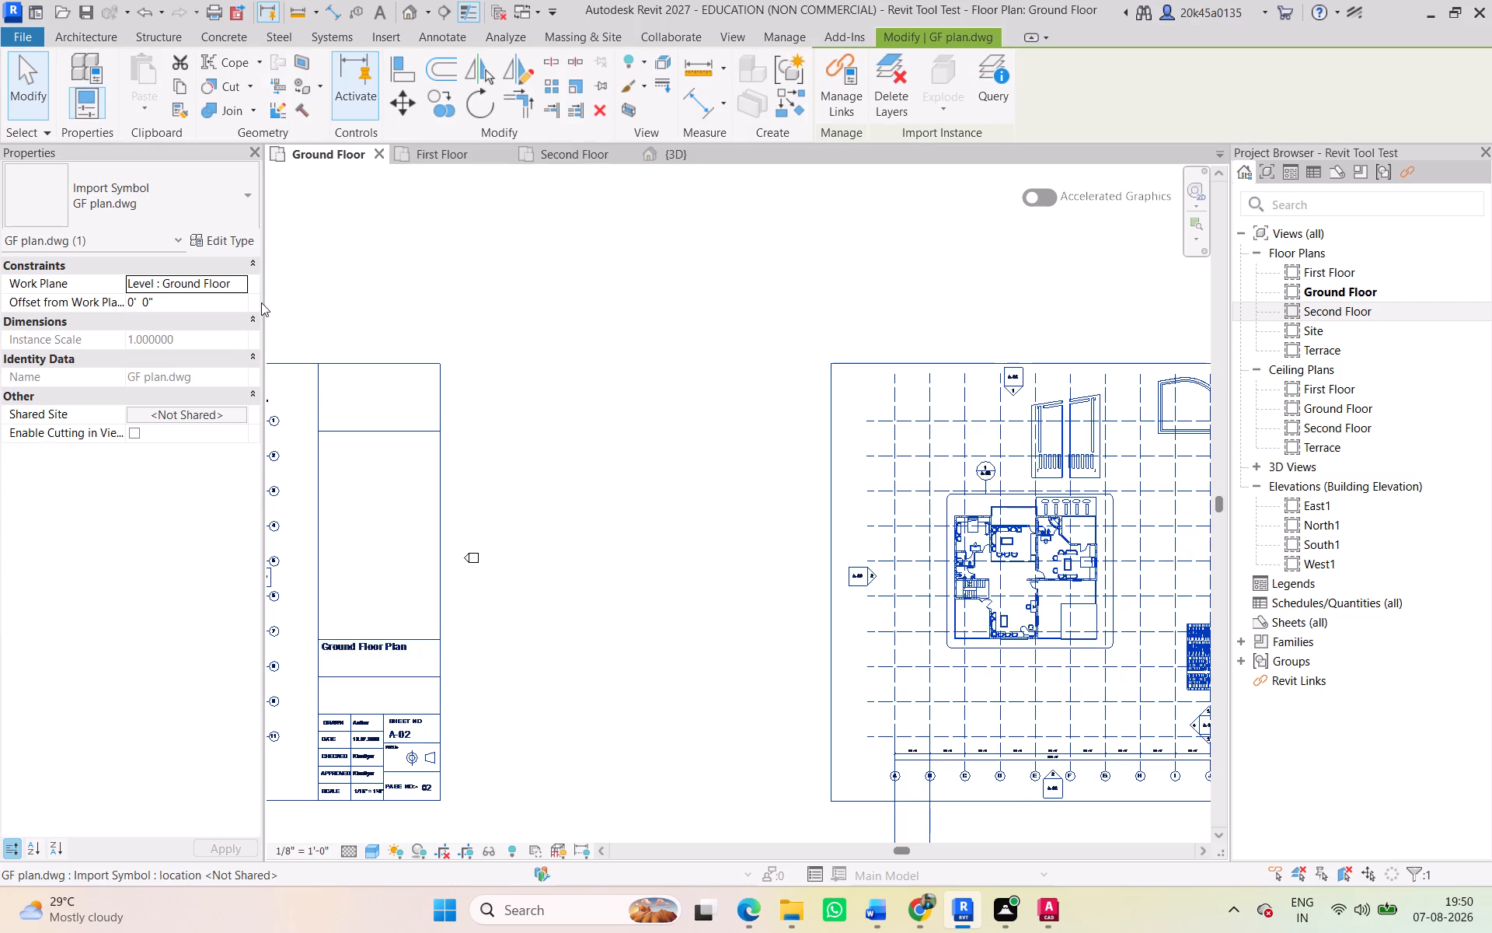
left_click(242, 278)
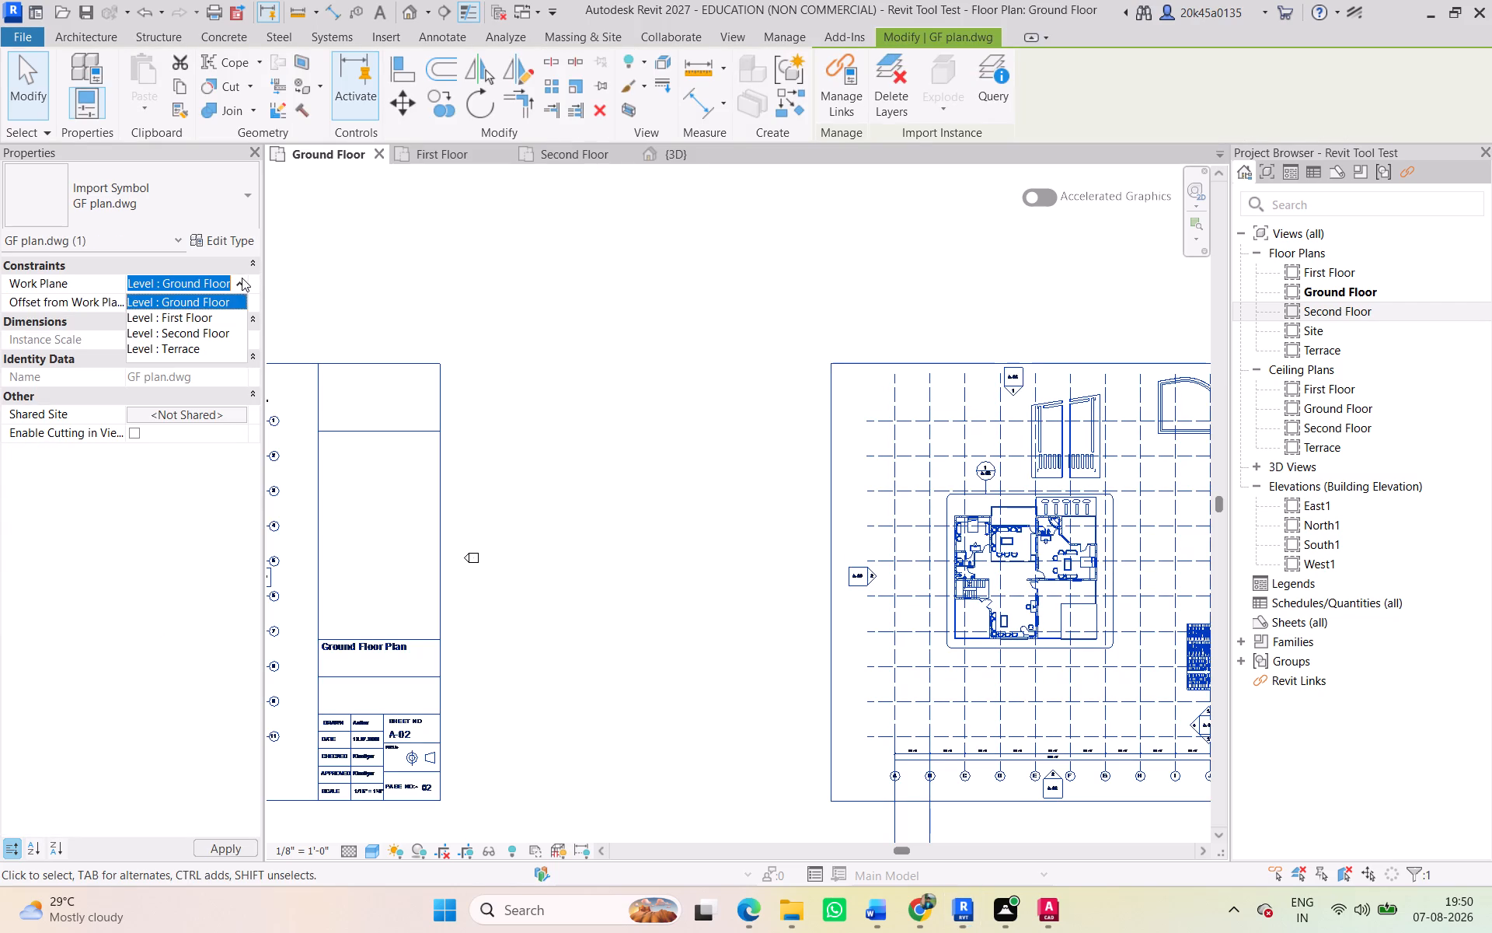
left_click(343, 300)
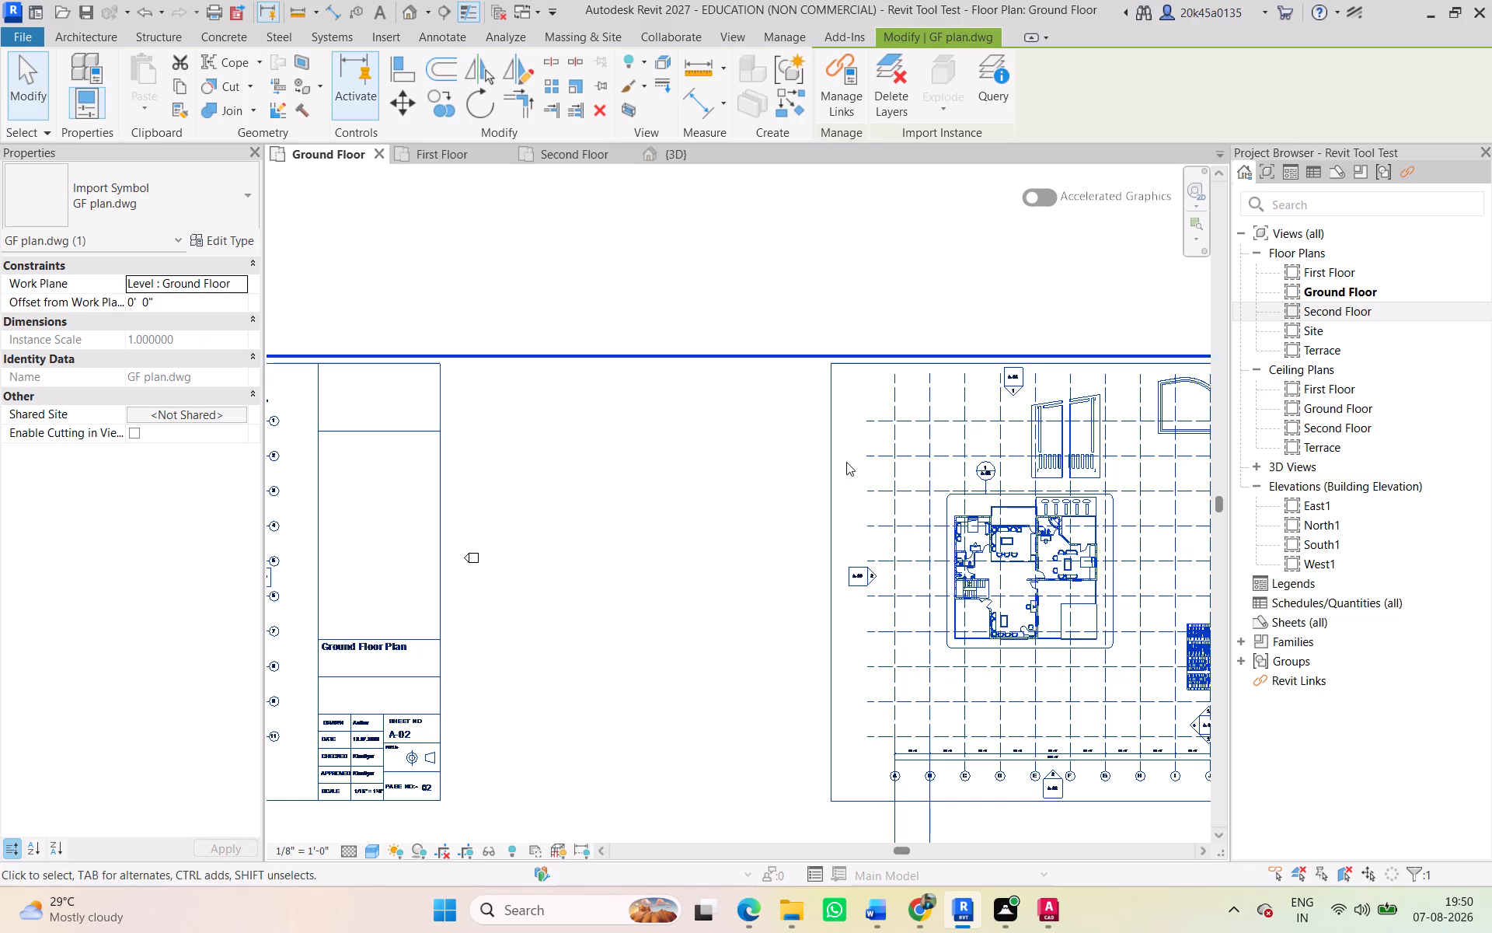
key("Escape")
Examine the Ground Floor Plan sheet and the house layout on the First Floor Plan sheet in the linked drawing.
scroll(713, 490, "down", 3)
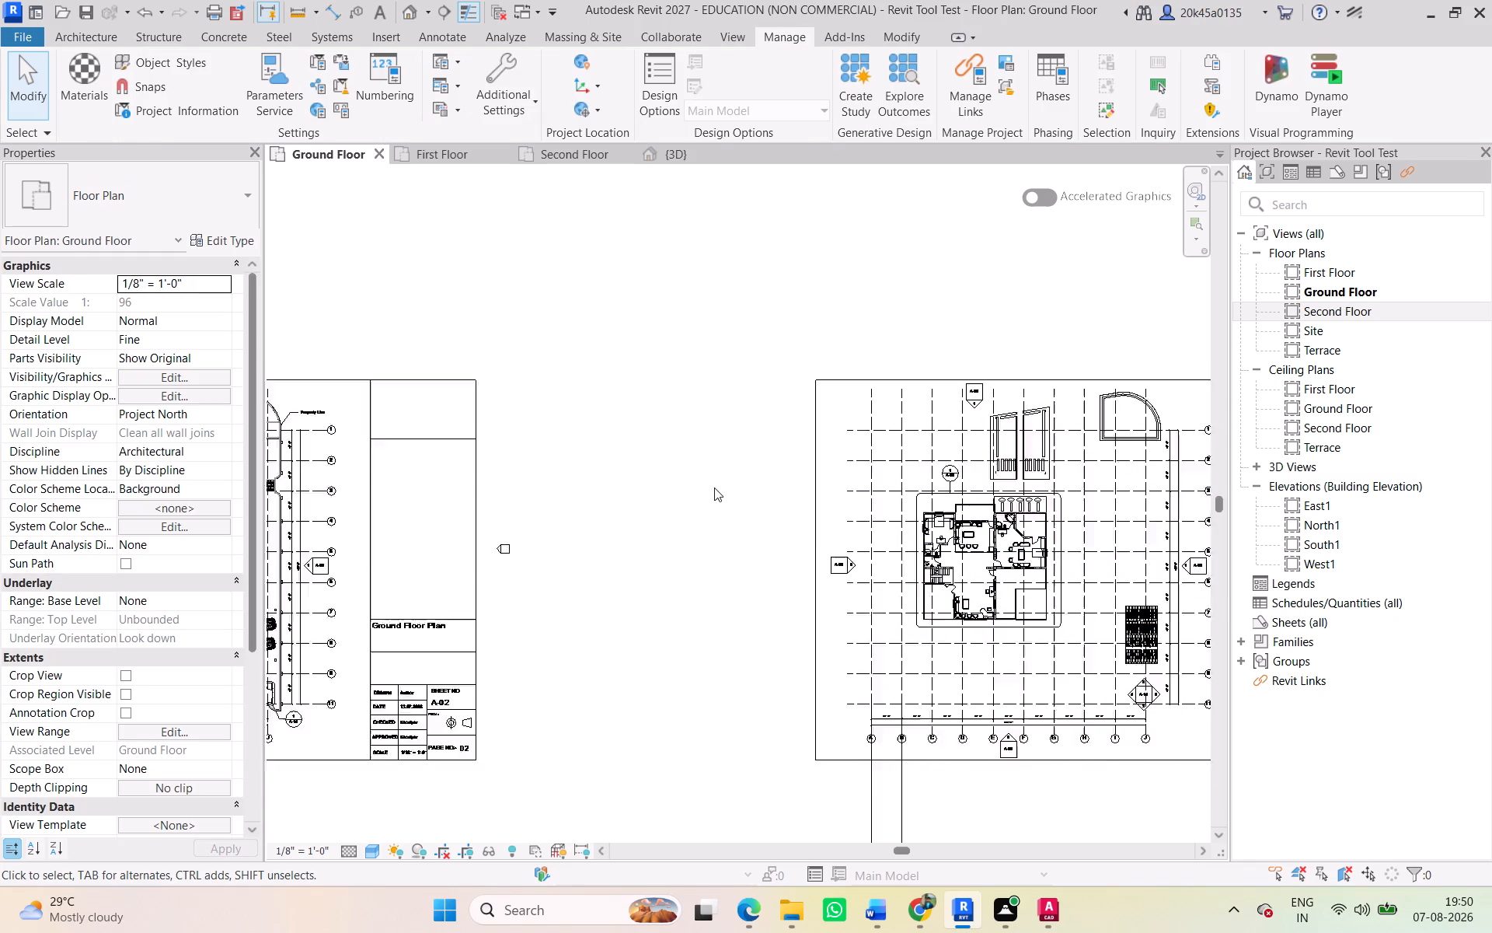
middle_click_drag(714, 487, 1117, 462)
scroll(717, 502, "up", 4)
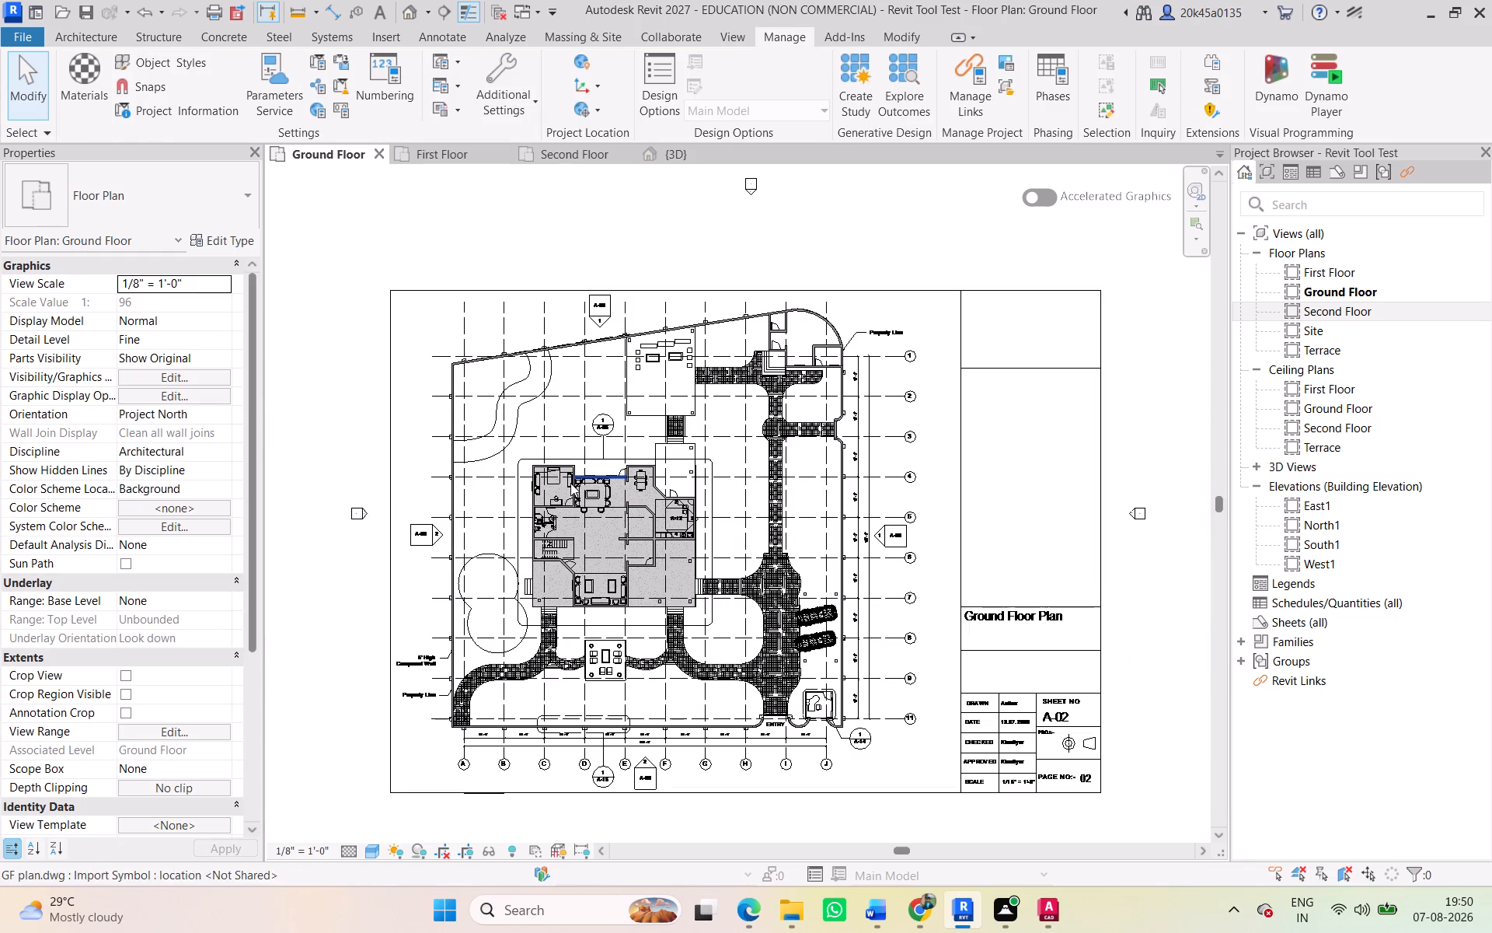
scroll(622, 481, "down", 2)
middle_click_drag(622, 481, 293, 428)
scroll(765, 475, "down", 1)
middle_click_drag(765, 475, 319, 442)
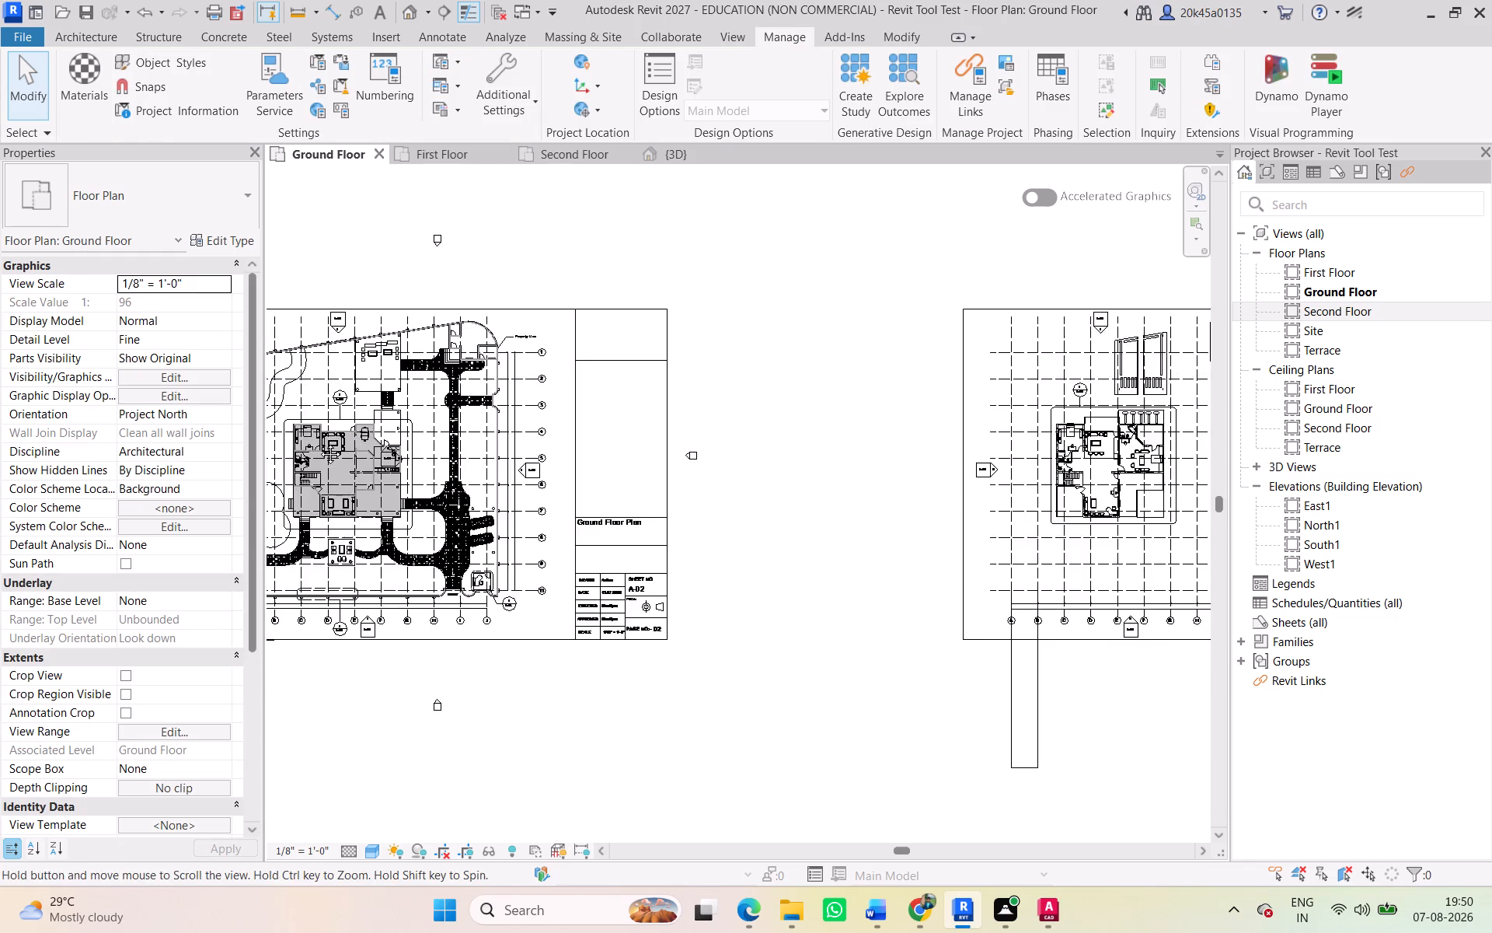
middle_click_drag(319, 442, 314, 442)
scroll(751, 453, "up", 3)
scroll(616, 397, "up", 4)
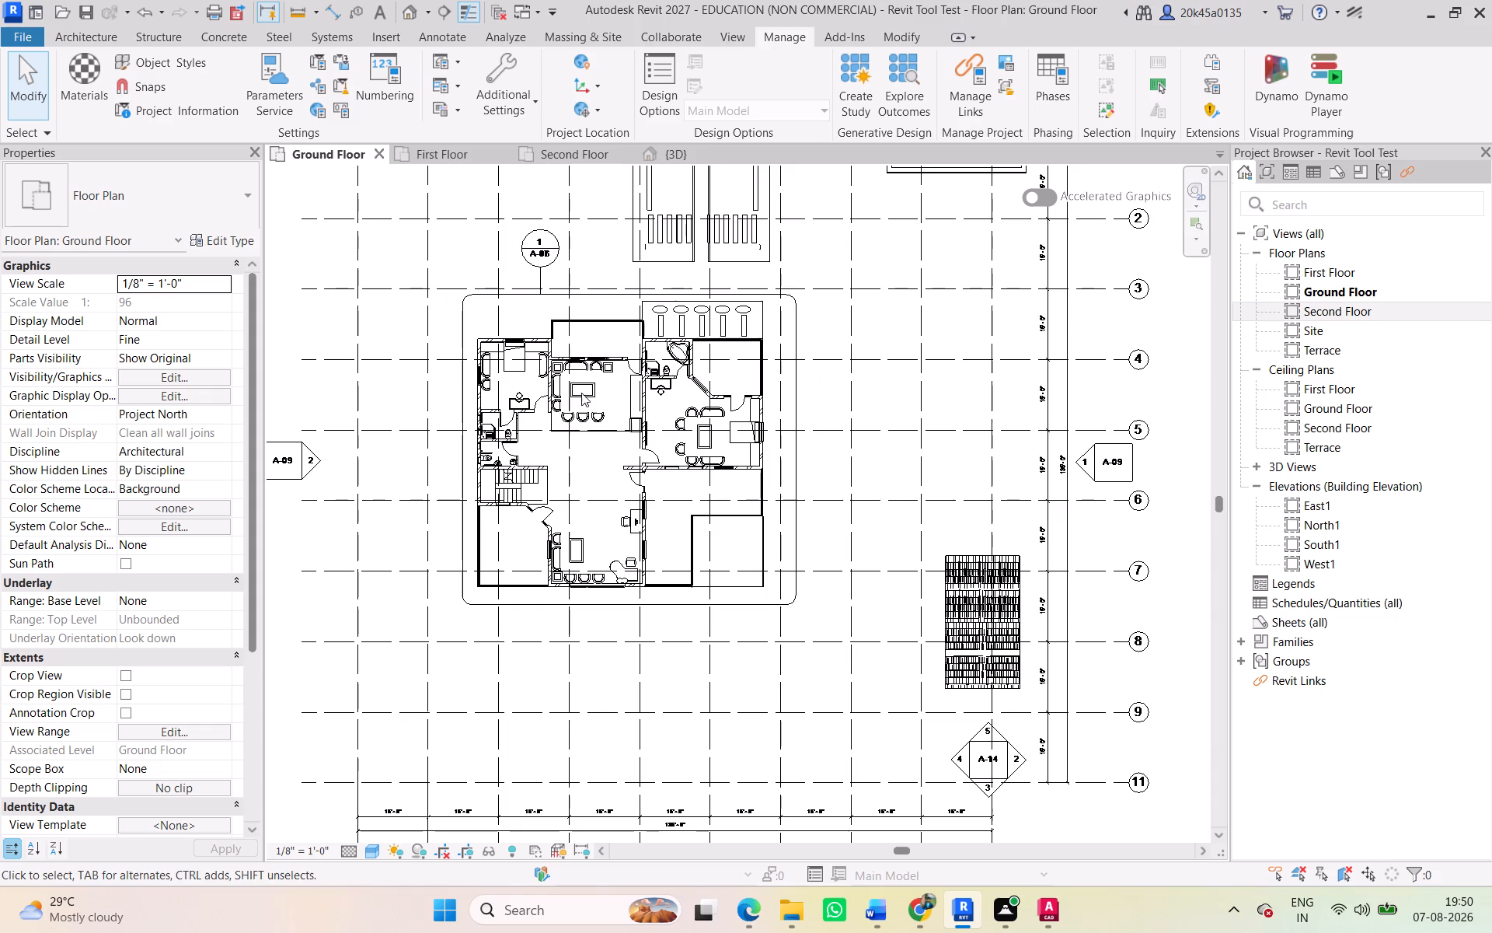
scroll(519, 480, "up", 3)
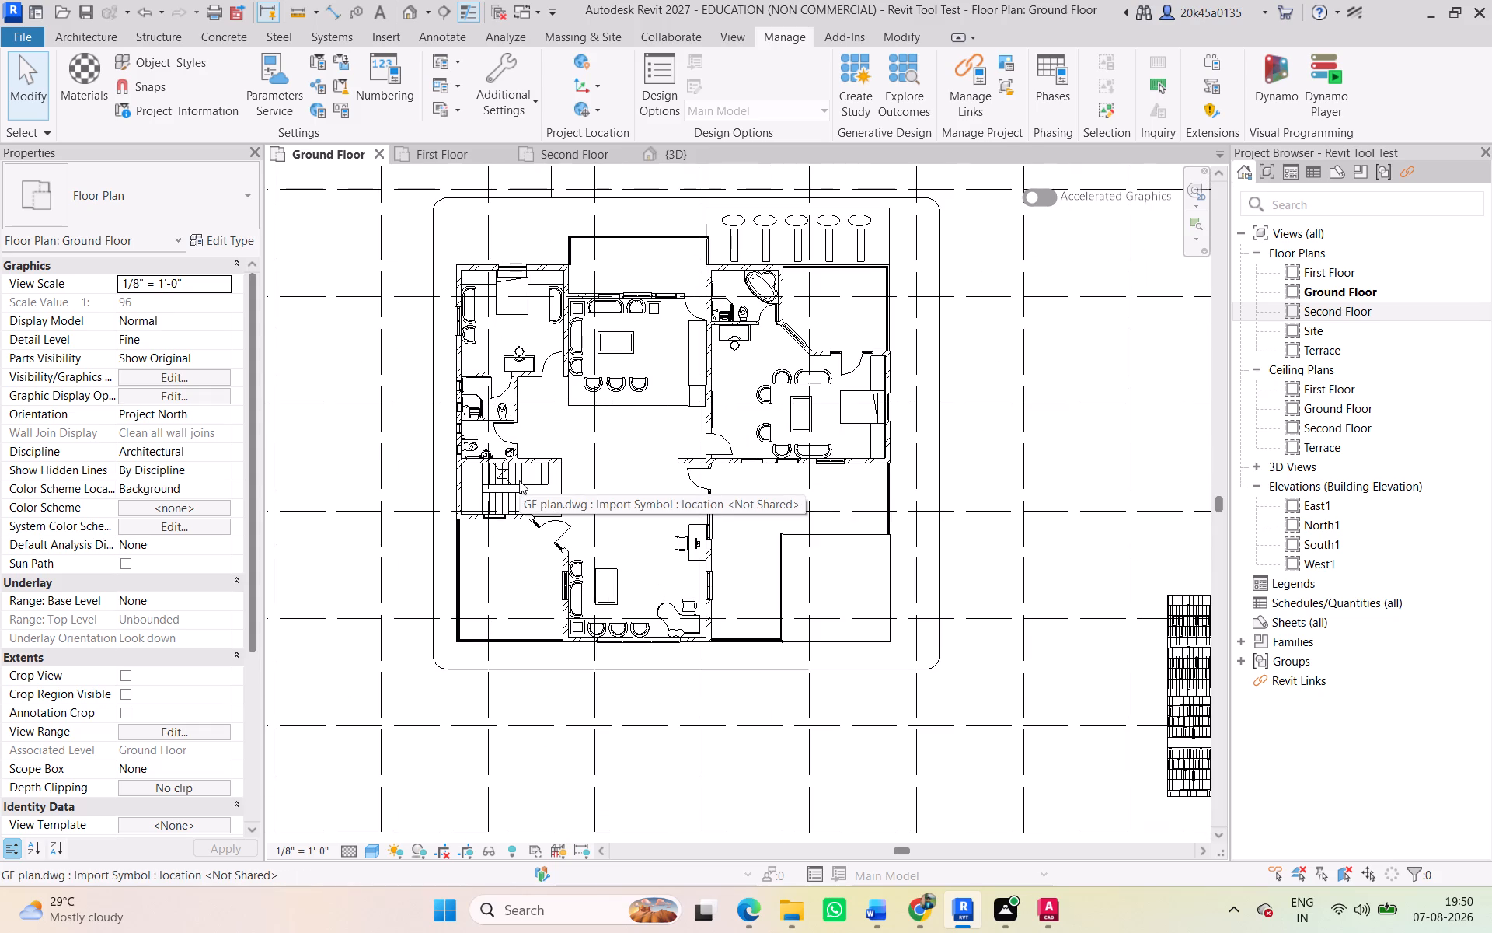
scroll(519, 480, "down", 7)
middle_click_drag(519, 480, 941, 518)
Check which work plane levels are offered for the linked GF plan.dwg, leaving the setting as it is.
left_click(777, 294)
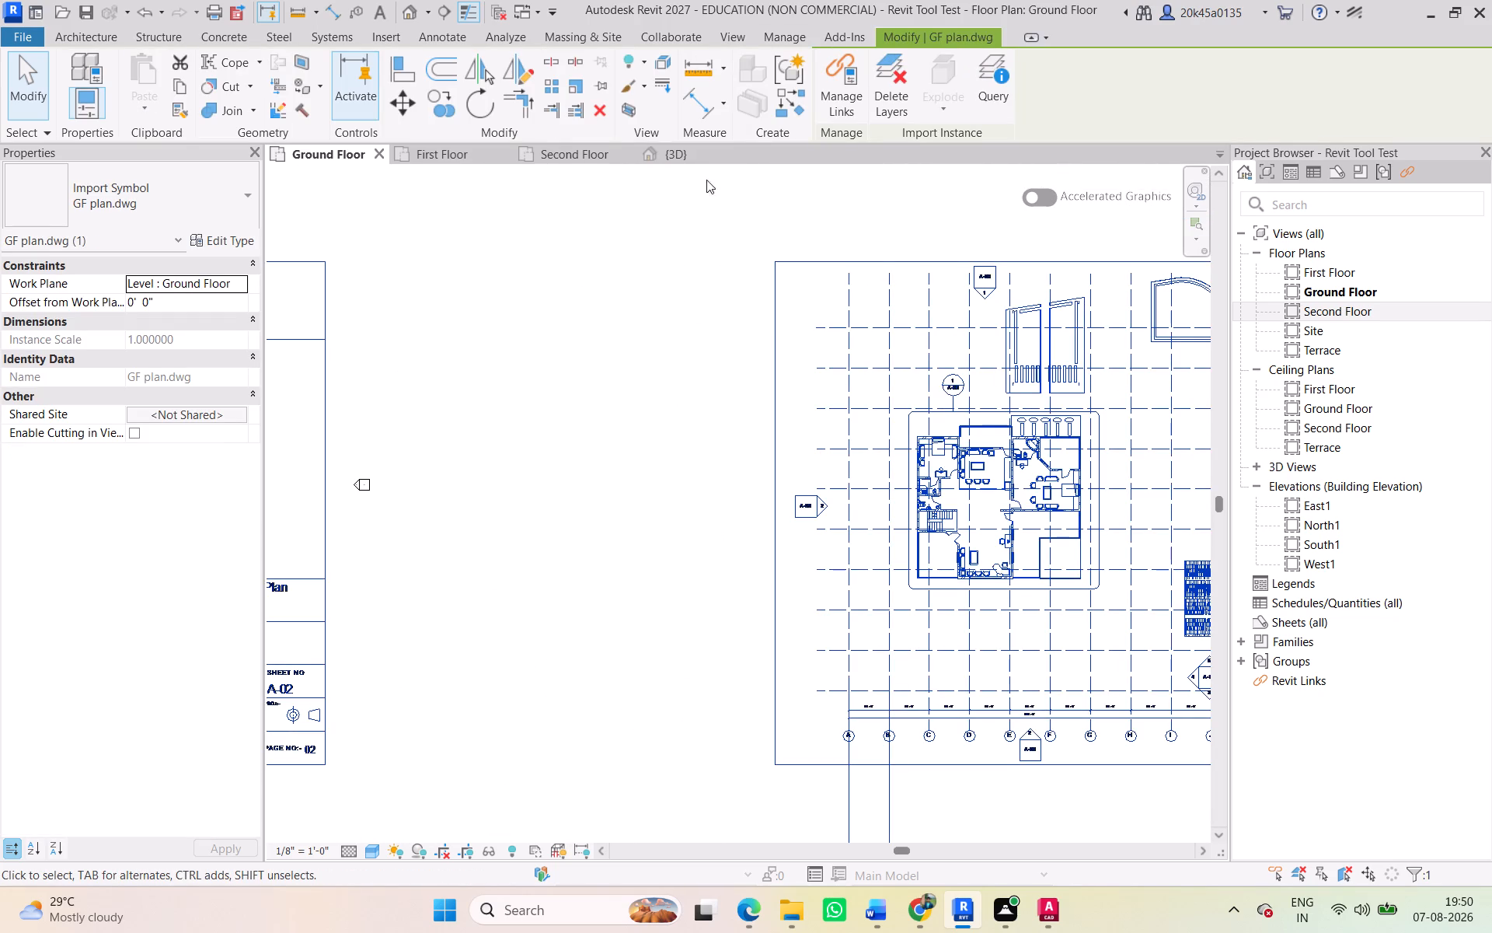
key("Escape")
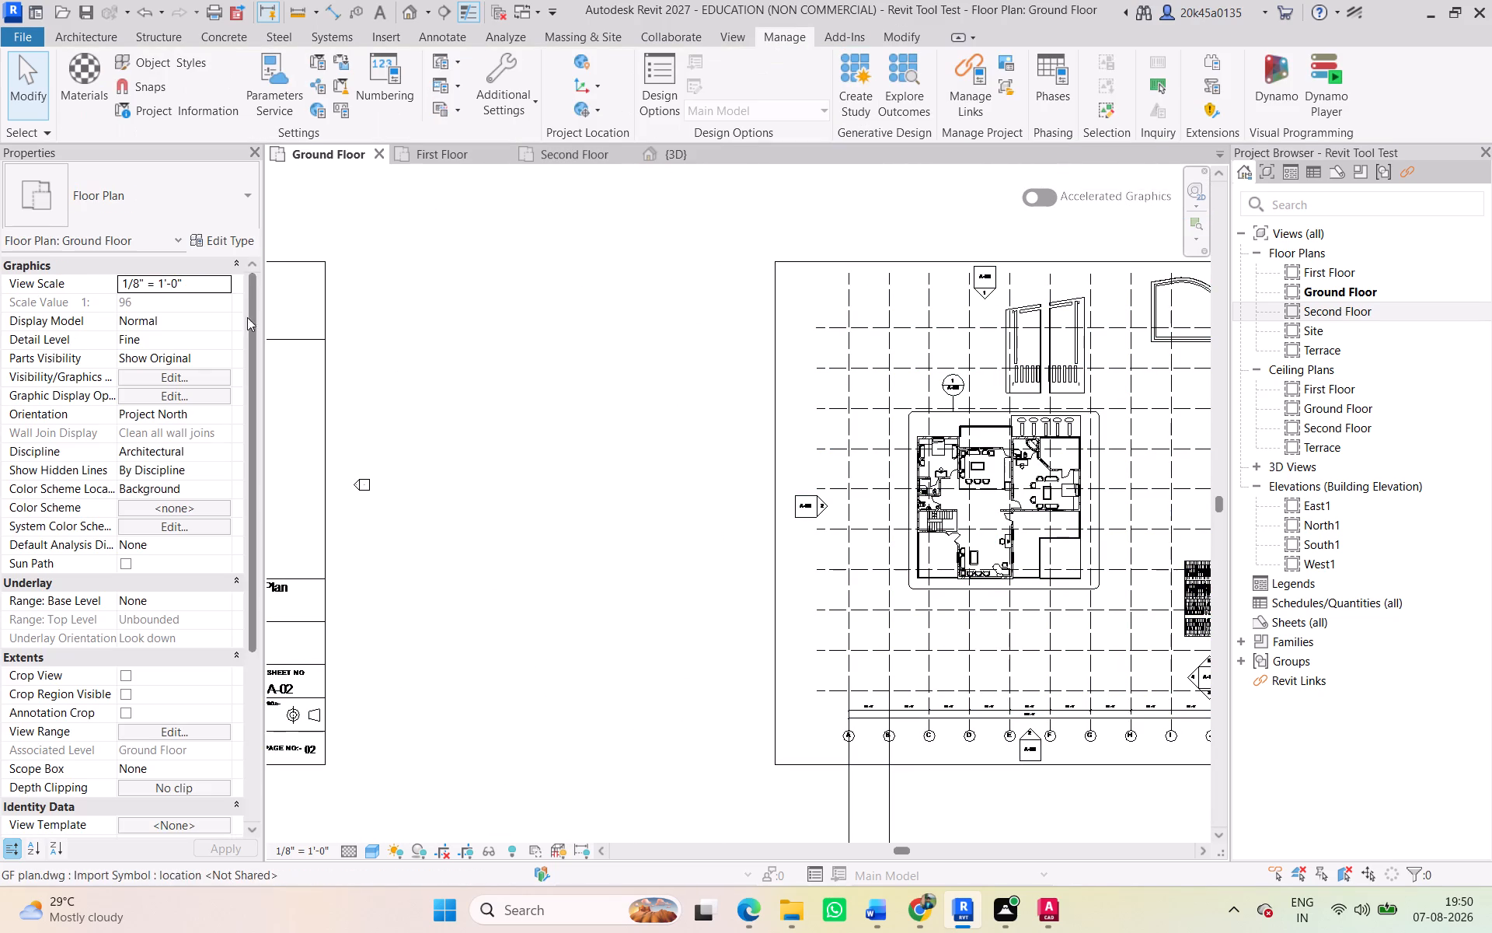
left_click(776, 305)
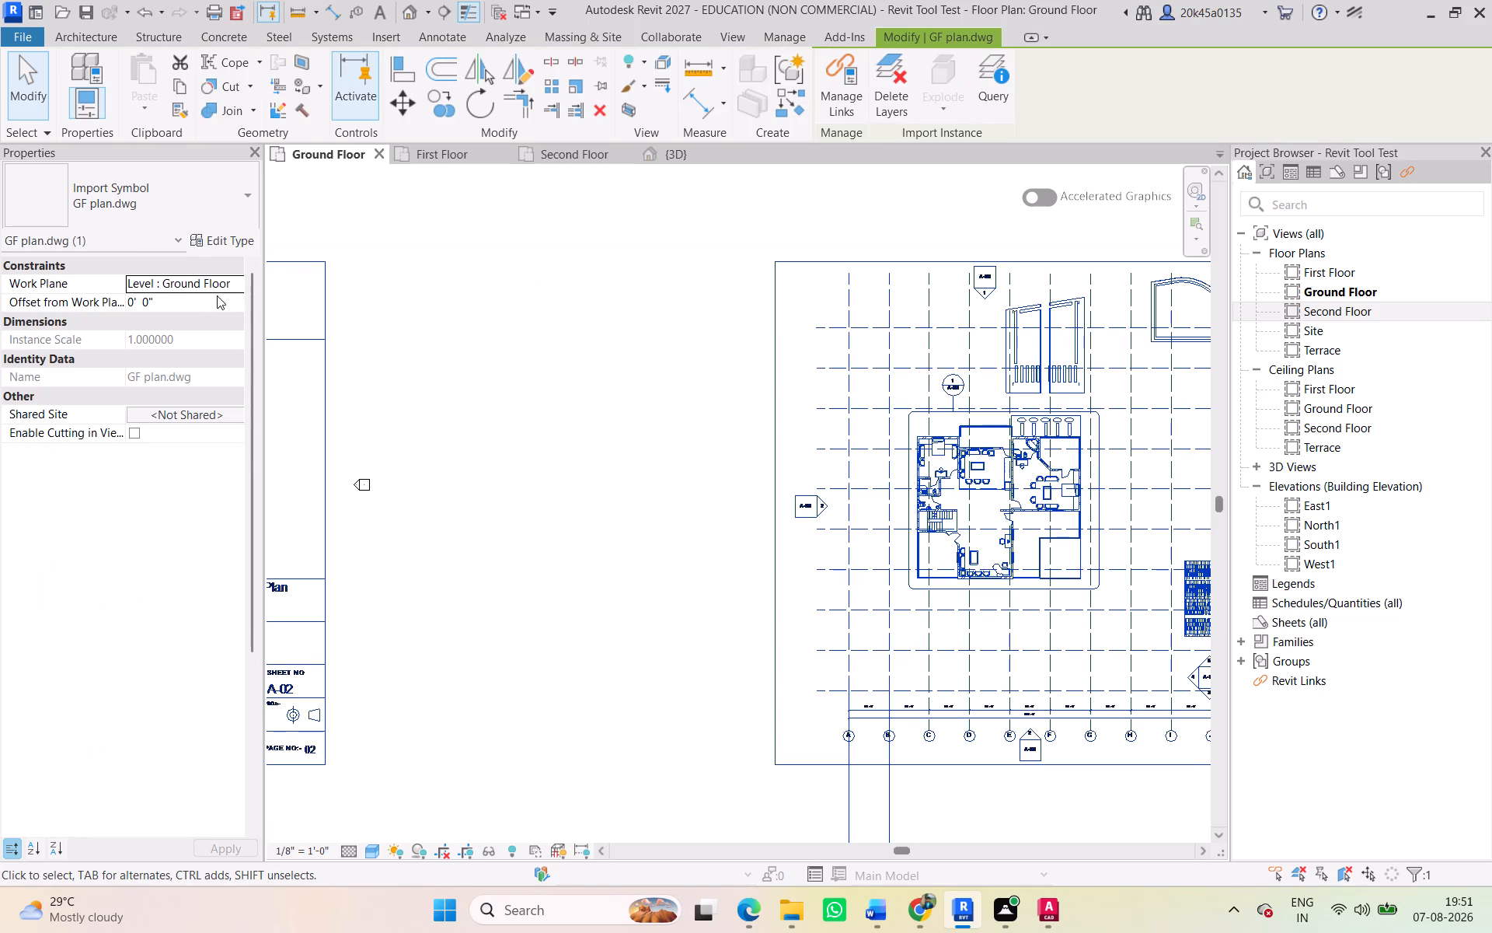
left_click(225, 285)
left_click(236, 283)
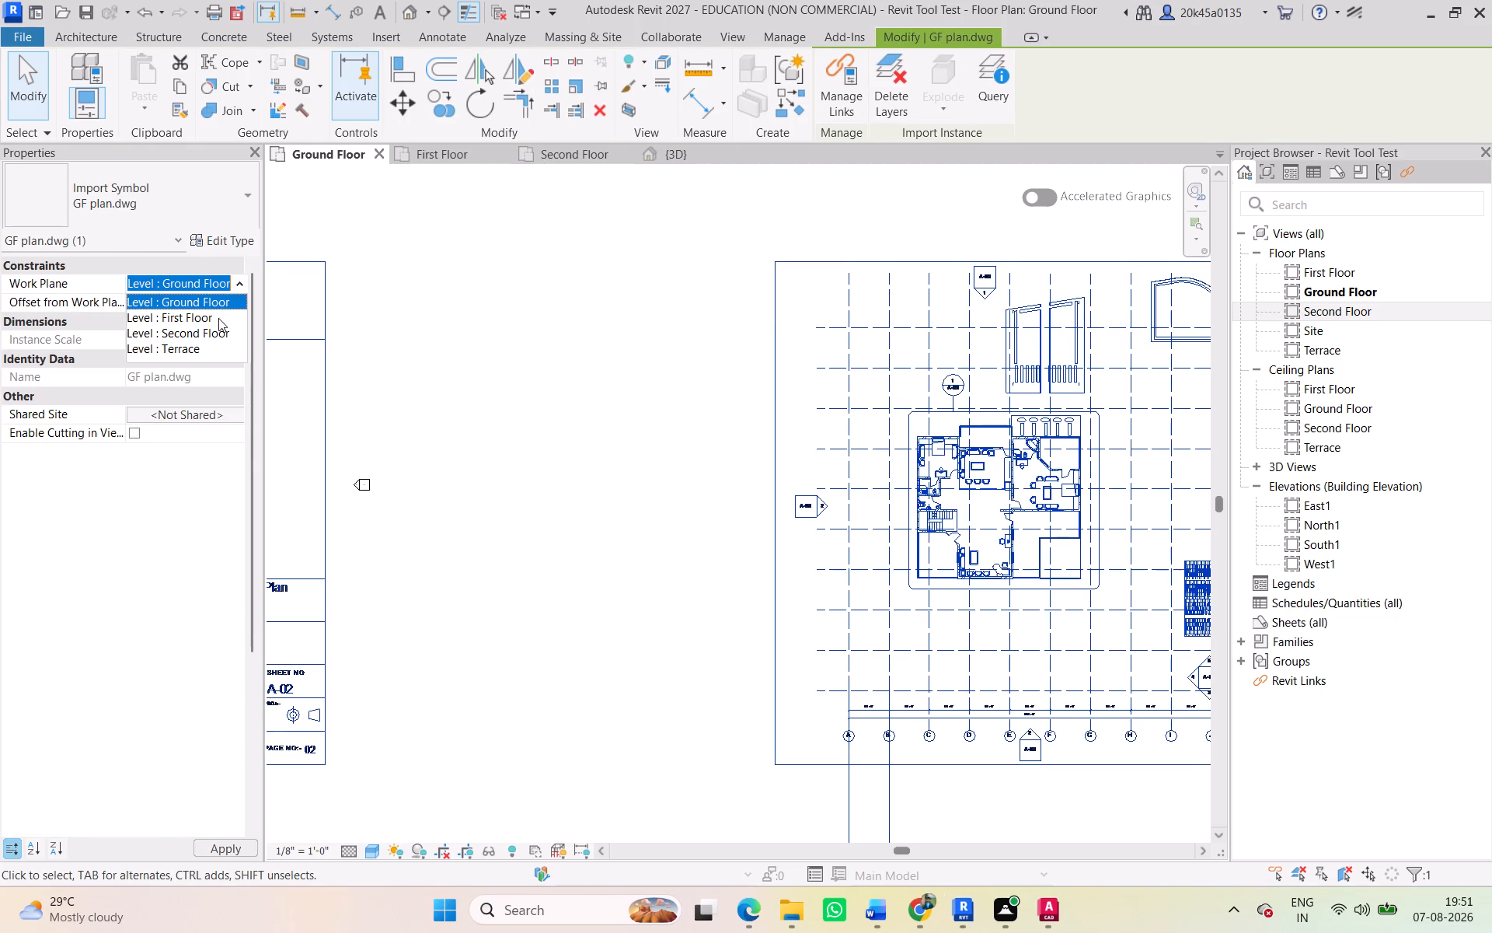
key("Escape")
Compare the Ground Floor Plan sheet and its modelled house with the First Floor Plan sheet in the linked drawing.
scroll(654, 336, "down", 2)
middle_click_drag(654, 336, 1343, 341)
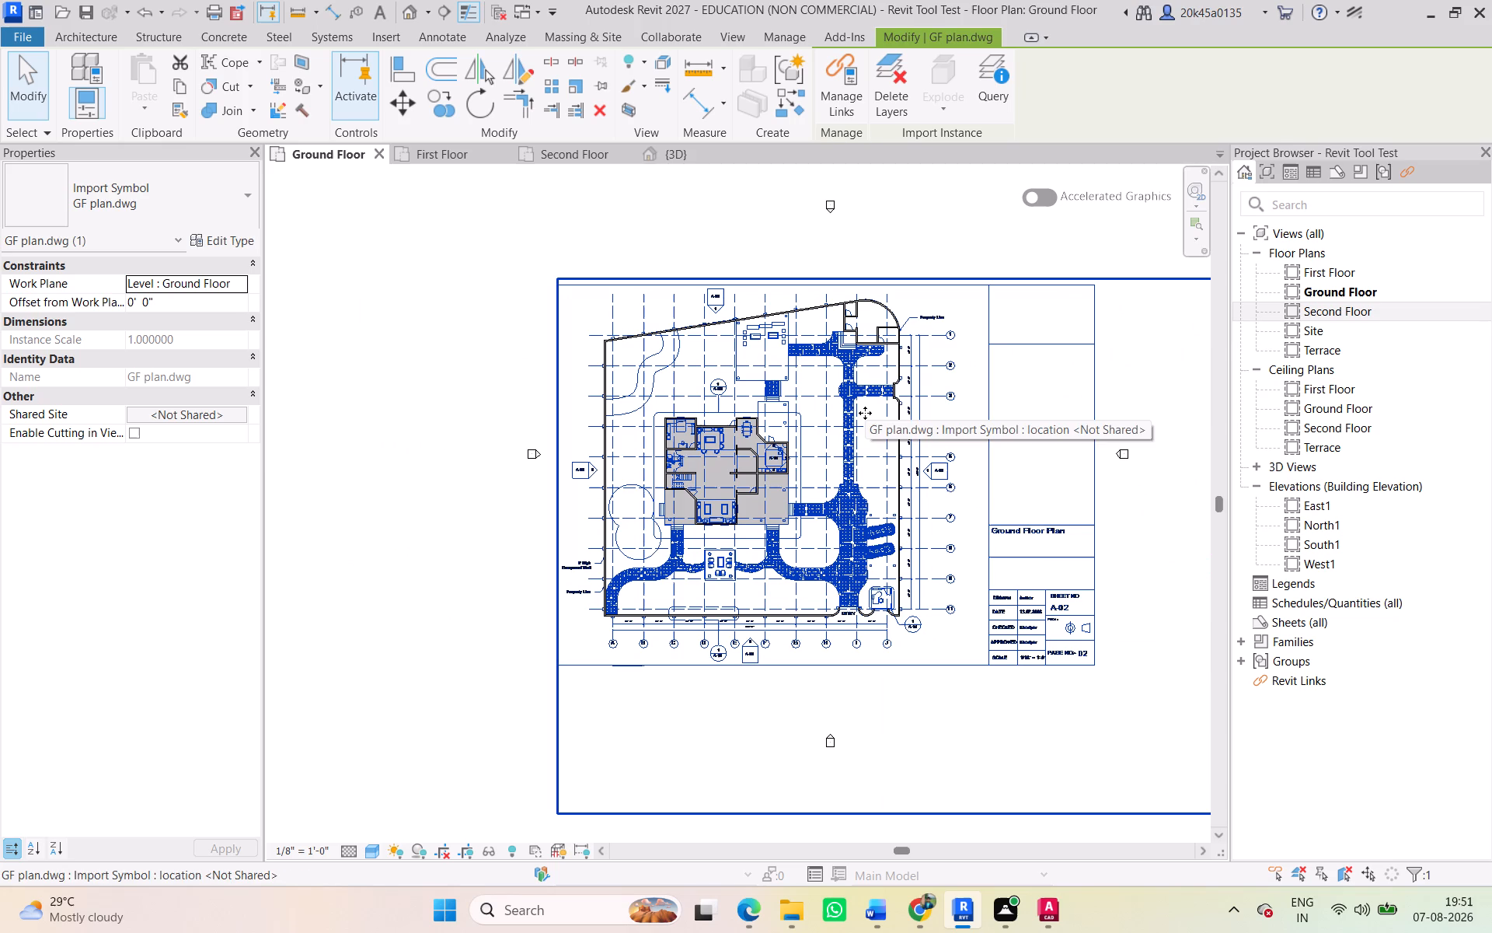
scroll(859, 420, "down", 1)
middle_click_drag(858, 420, 190, 305)
scroll(190, 305, "up", 1)
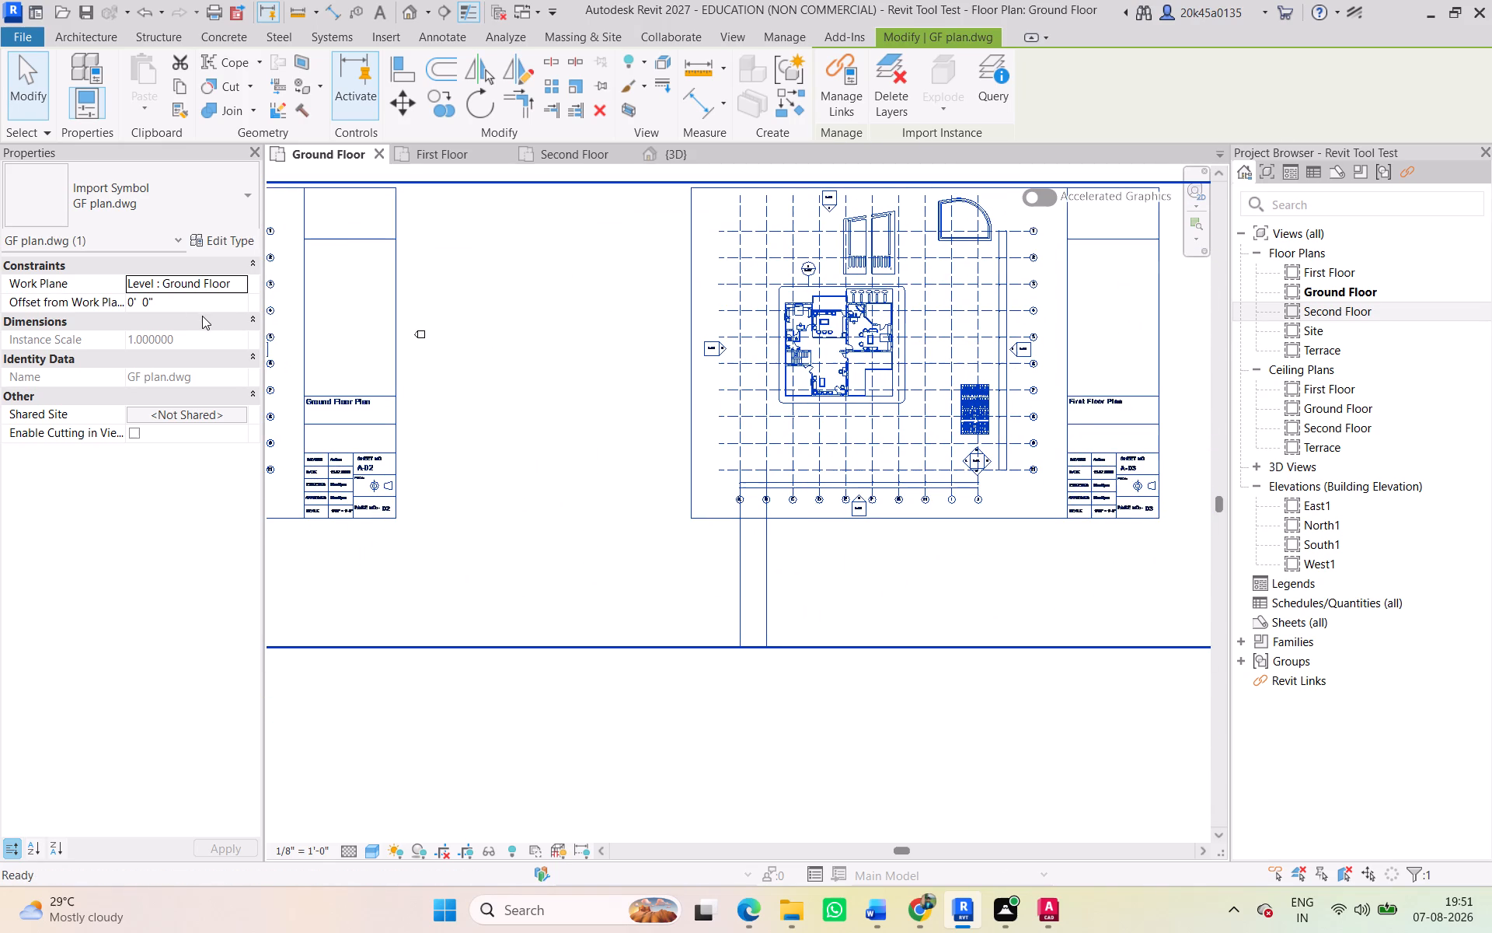
middle_click_drag(350, 346, 1124, 386)
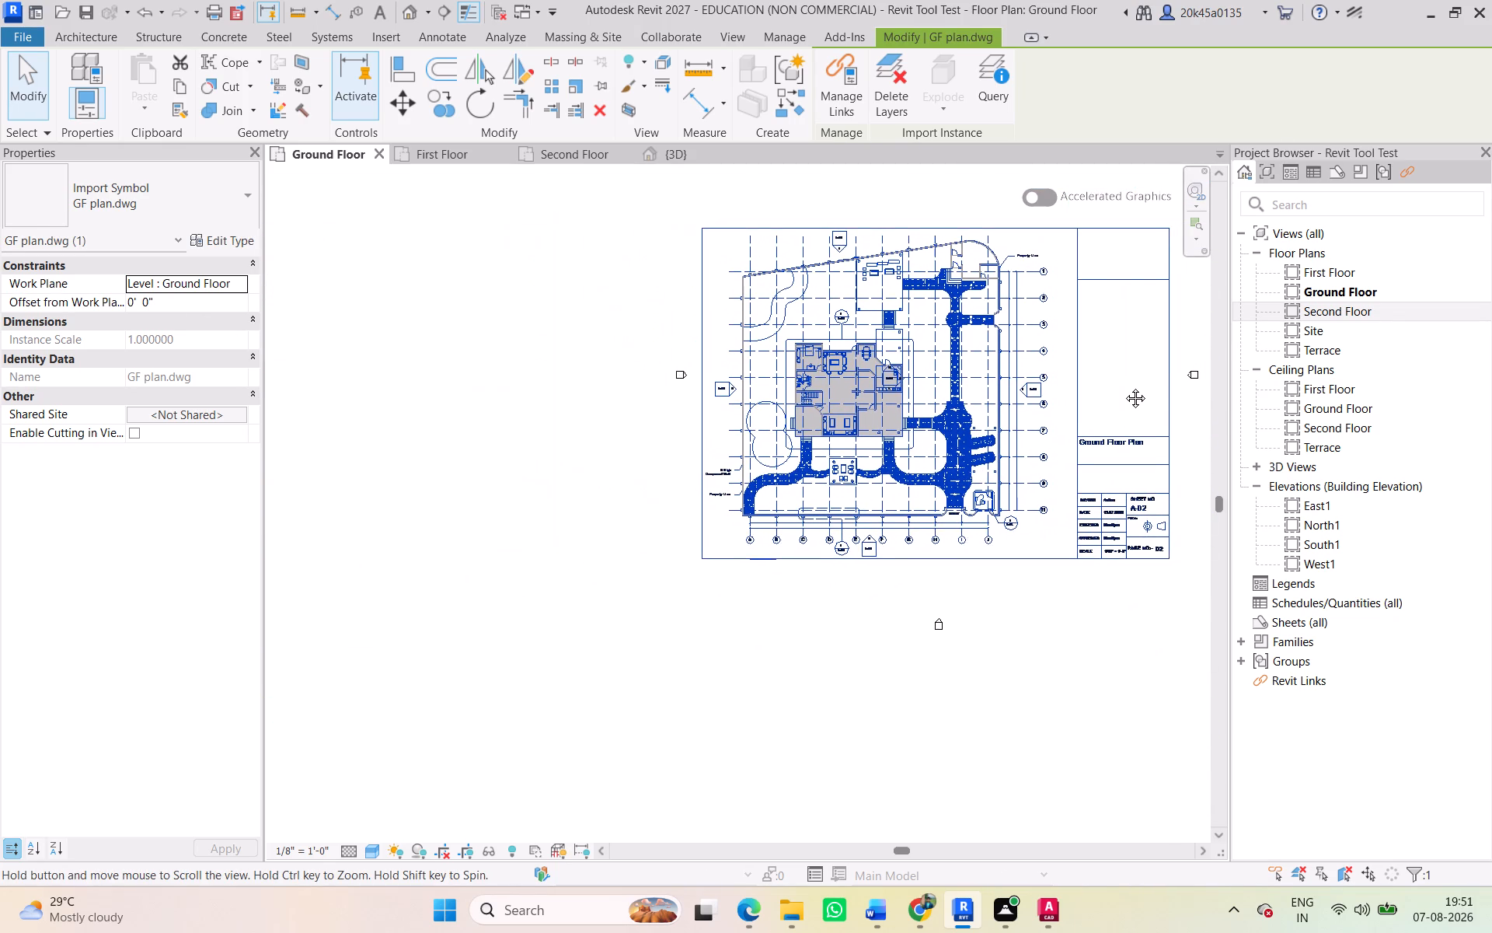
middle_click_drag(1124, 386, 650, 369)
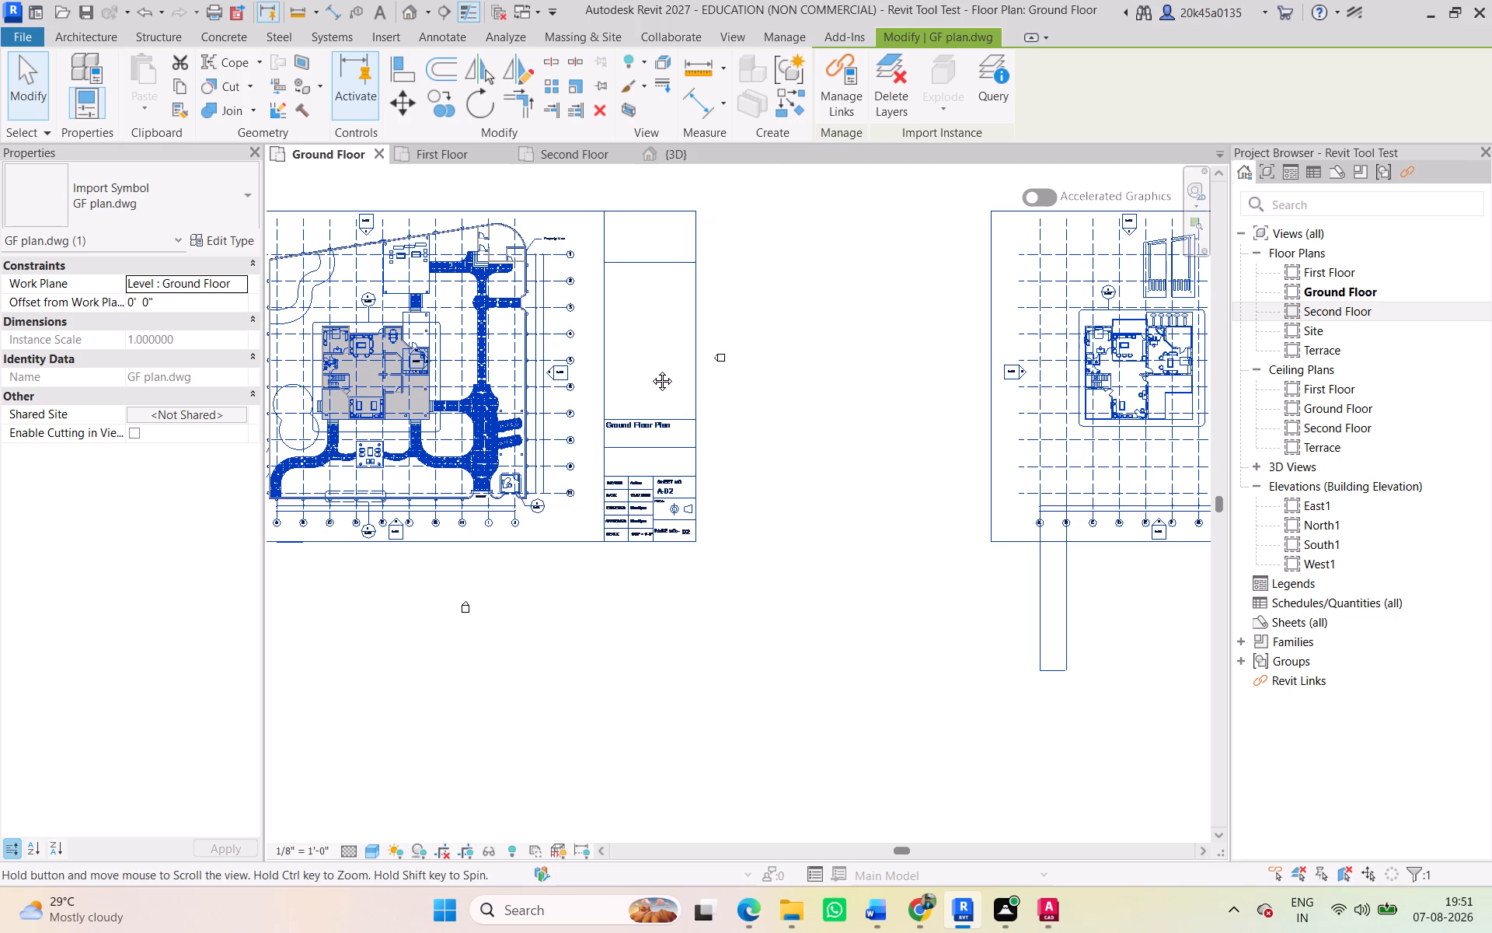
middle_click_drag(650, 369, 838, 396)
scroll(434, 354, "up", 3)
scroll(541, 340, "up", 8)
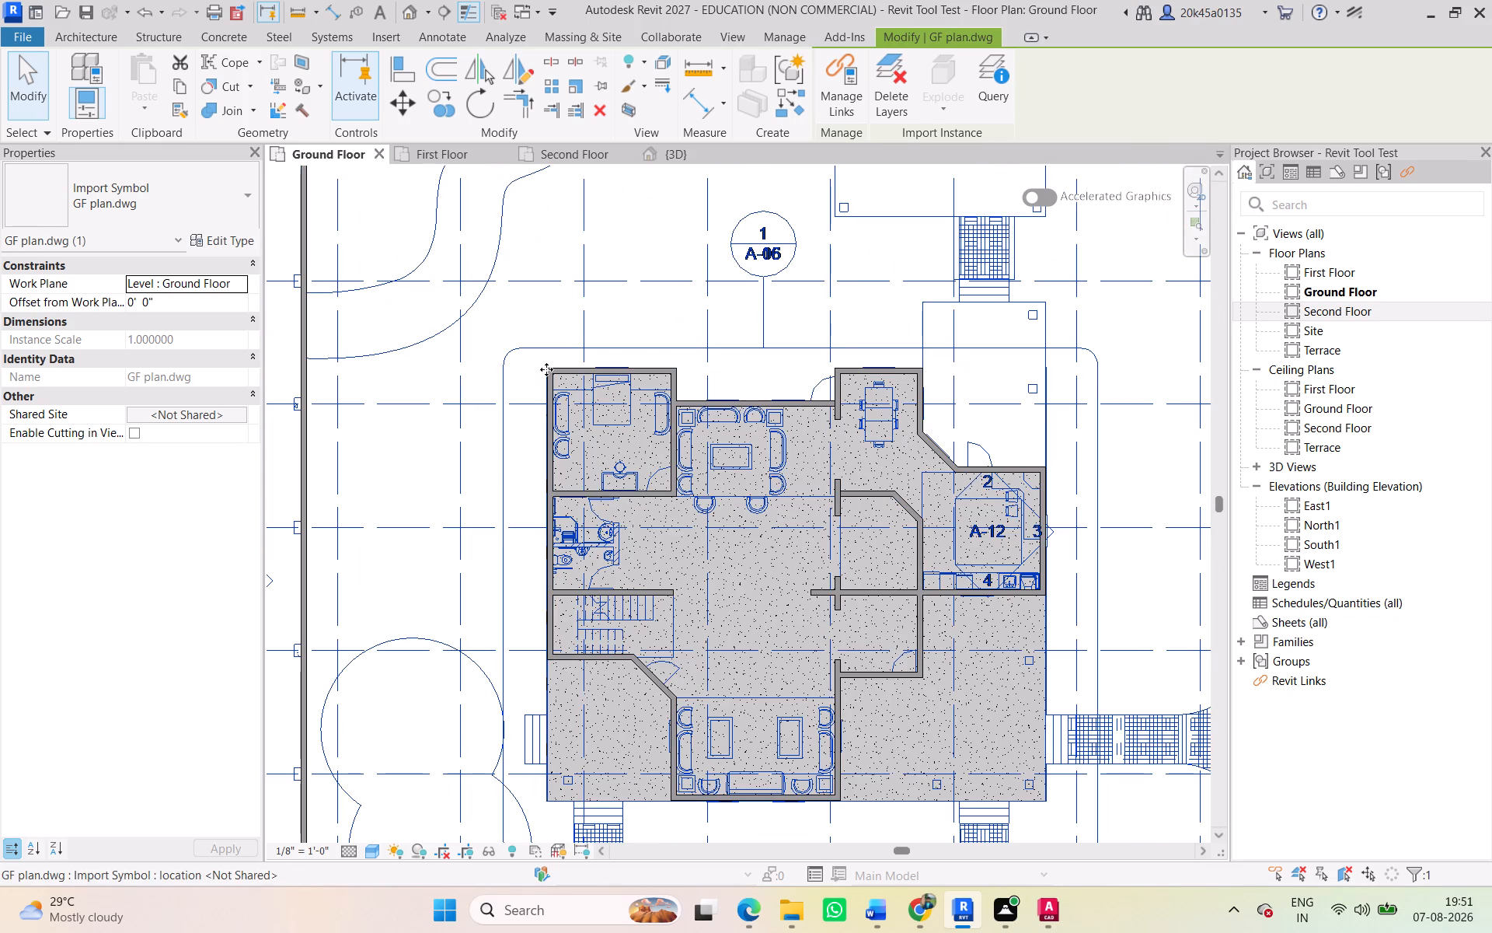
scroll(549, 369, "up", 3)
Move GF plan.dwg so the north-west outer wall corner of its First Floor Plan house lands on the matching corner of the modelled walls.
scroll(549, 369, "down", 13)
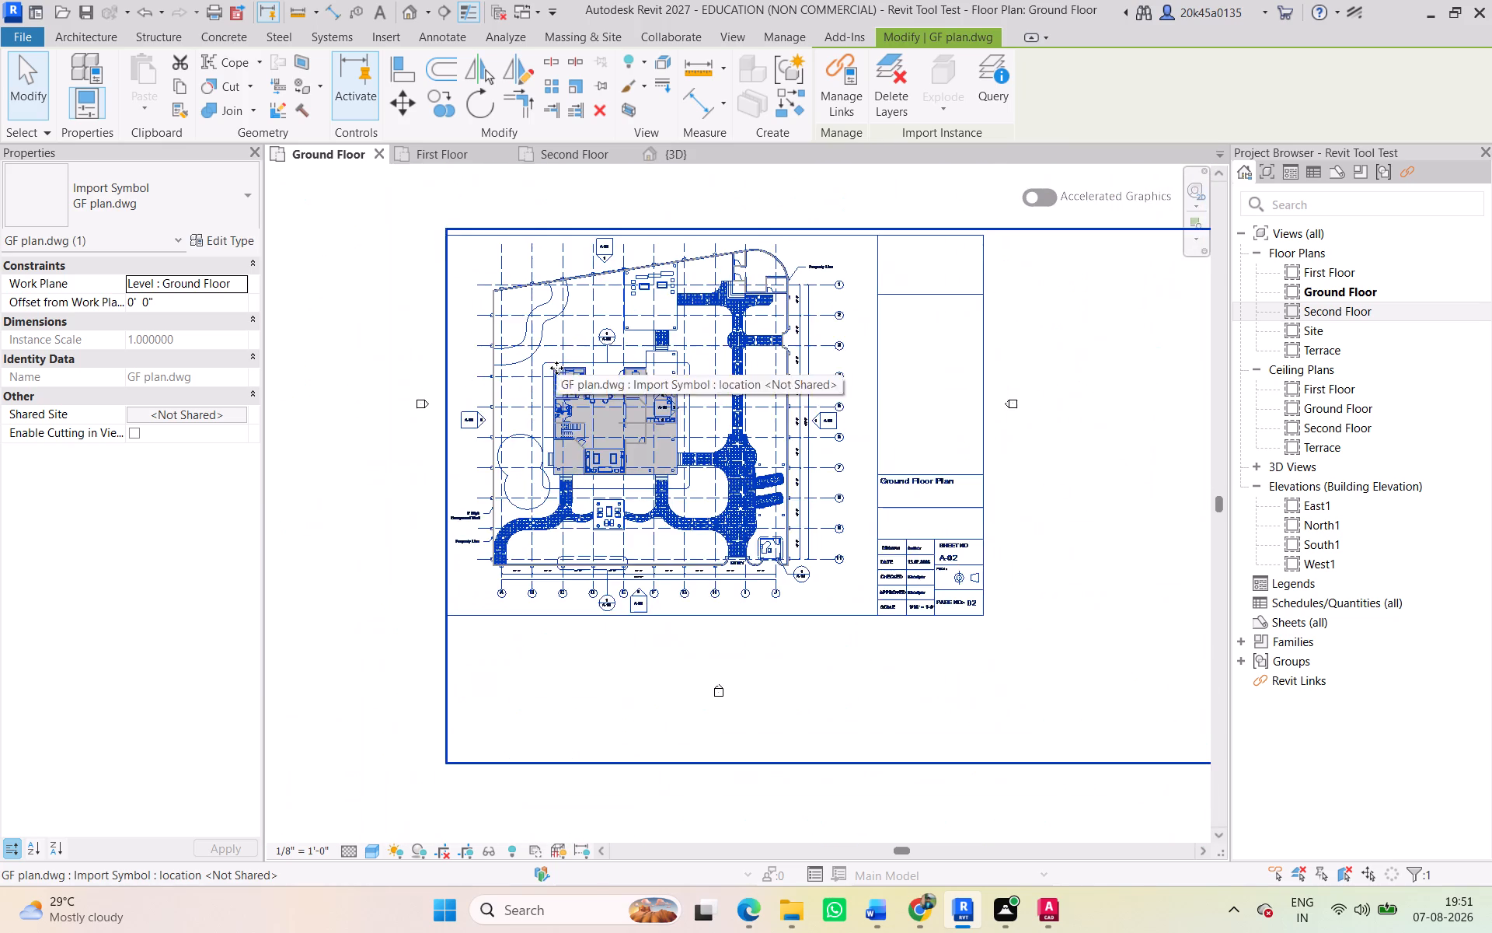
scroll(556, 368, "down", 1)
middle_click_drag(544, 372, 284, 392)
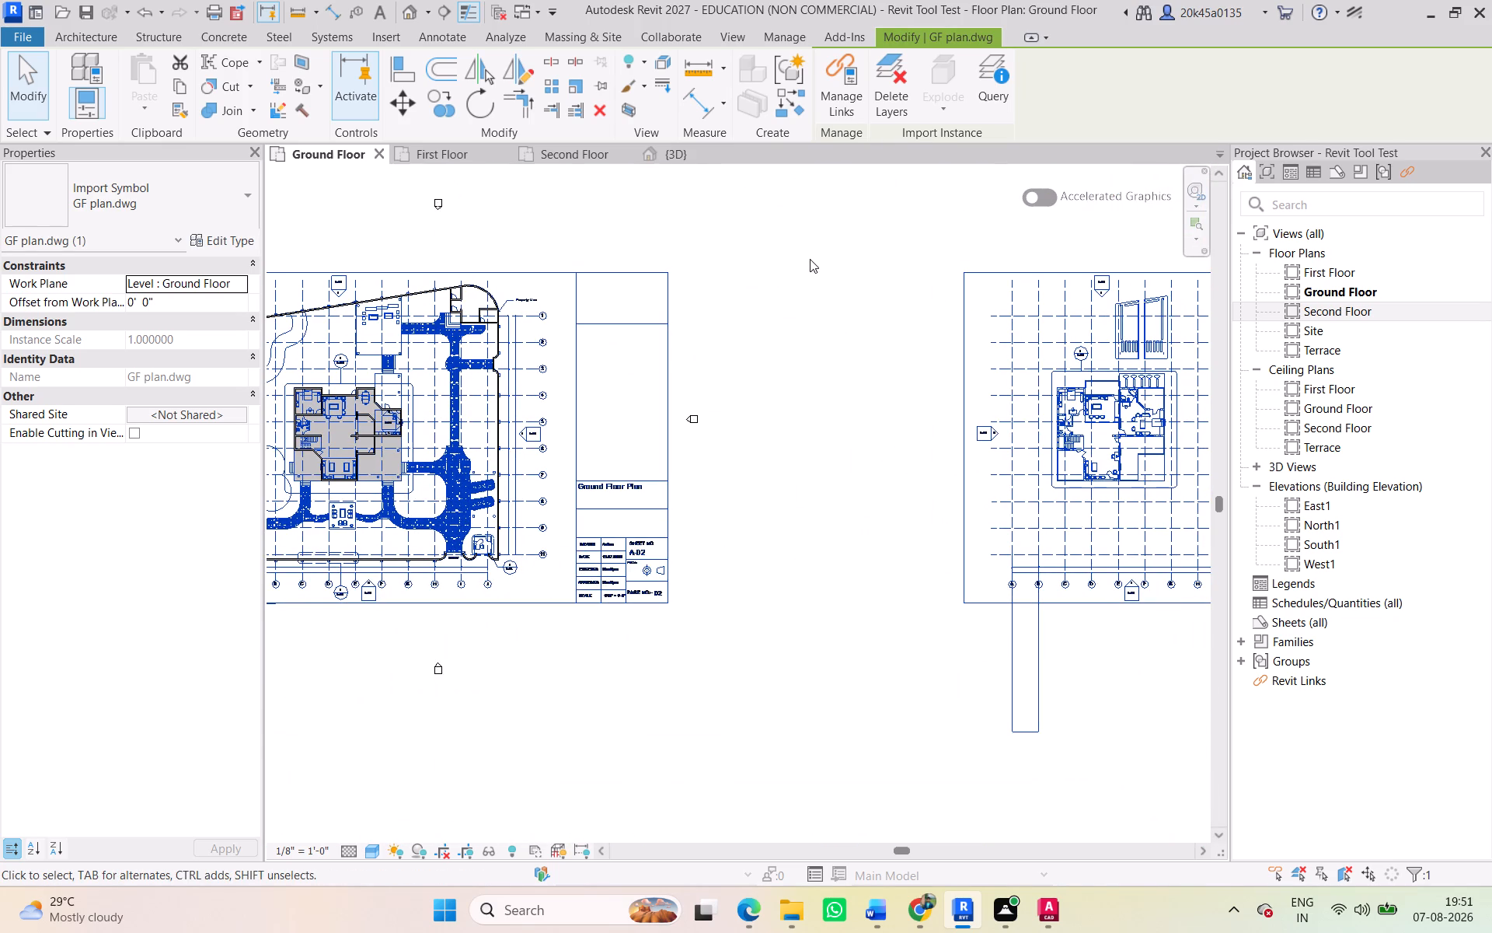
left_click(968, 277)
left_click(396, 100)
scroll(1044, 354, "up", 2)
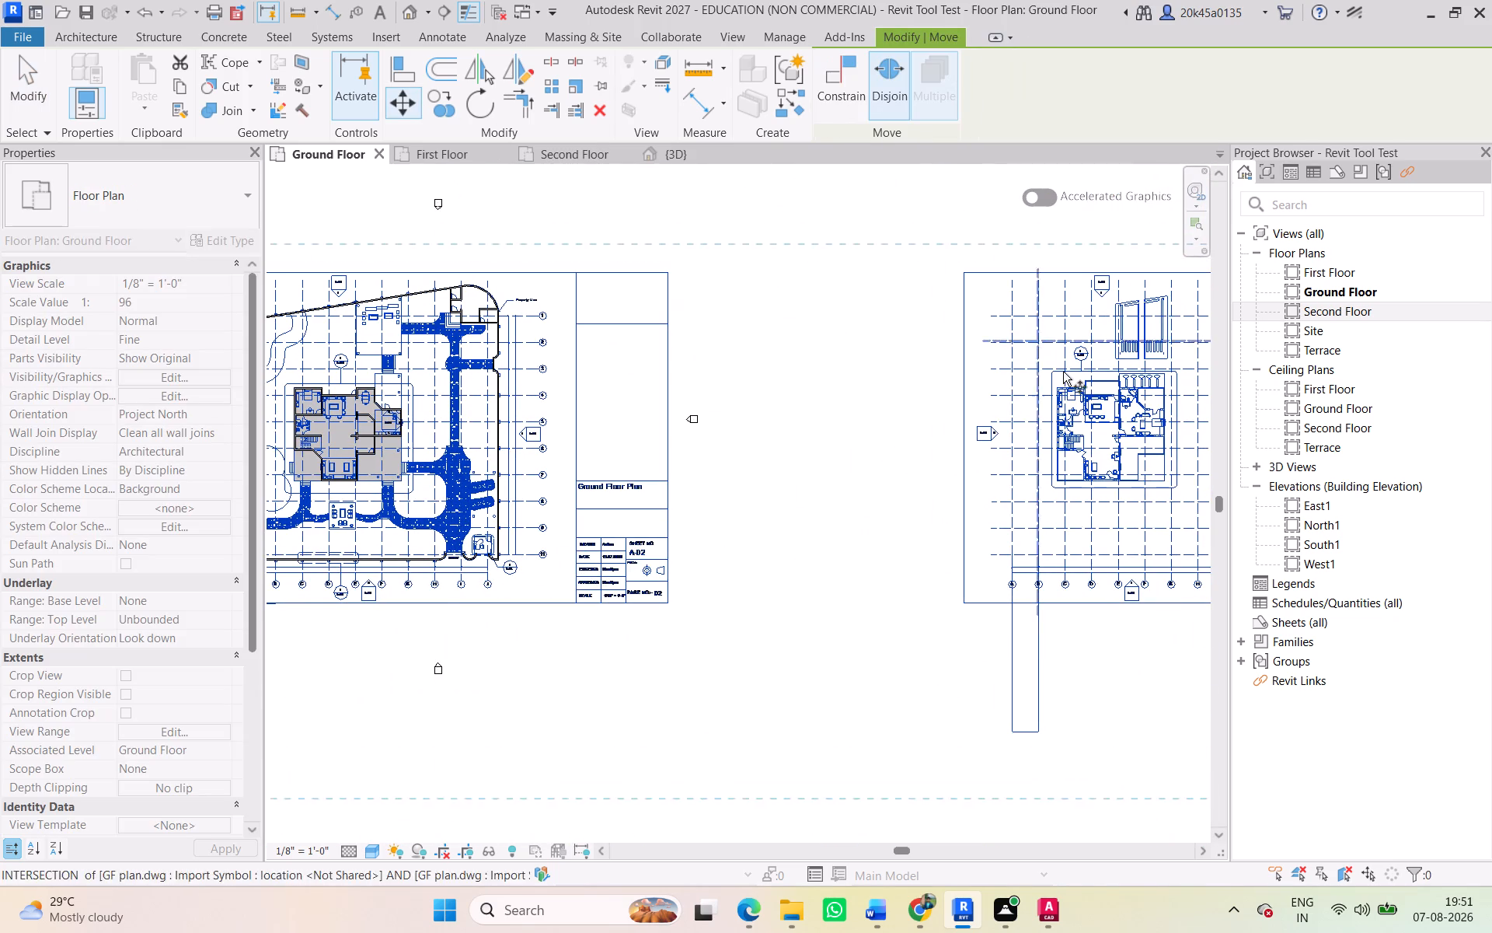
scroll(1063, 372, "up", 8)
scroll(1047, 435, "up", 9)
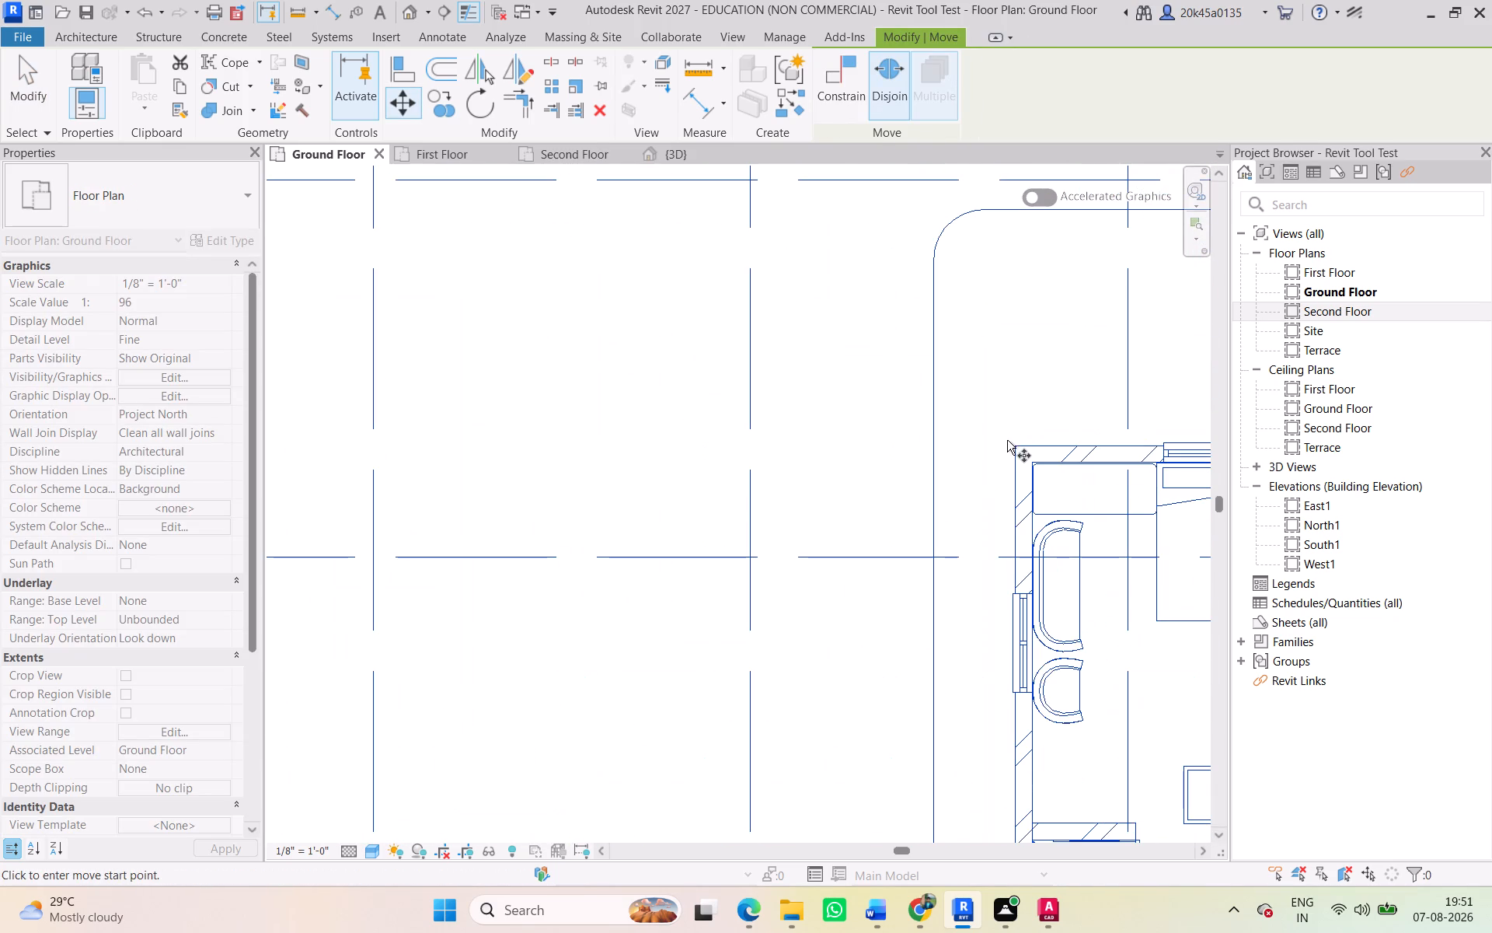
left_click(1014, 444)
scroll(627, 390, "down", 10)
middle_click_drag(602, 397, 1281, 404)
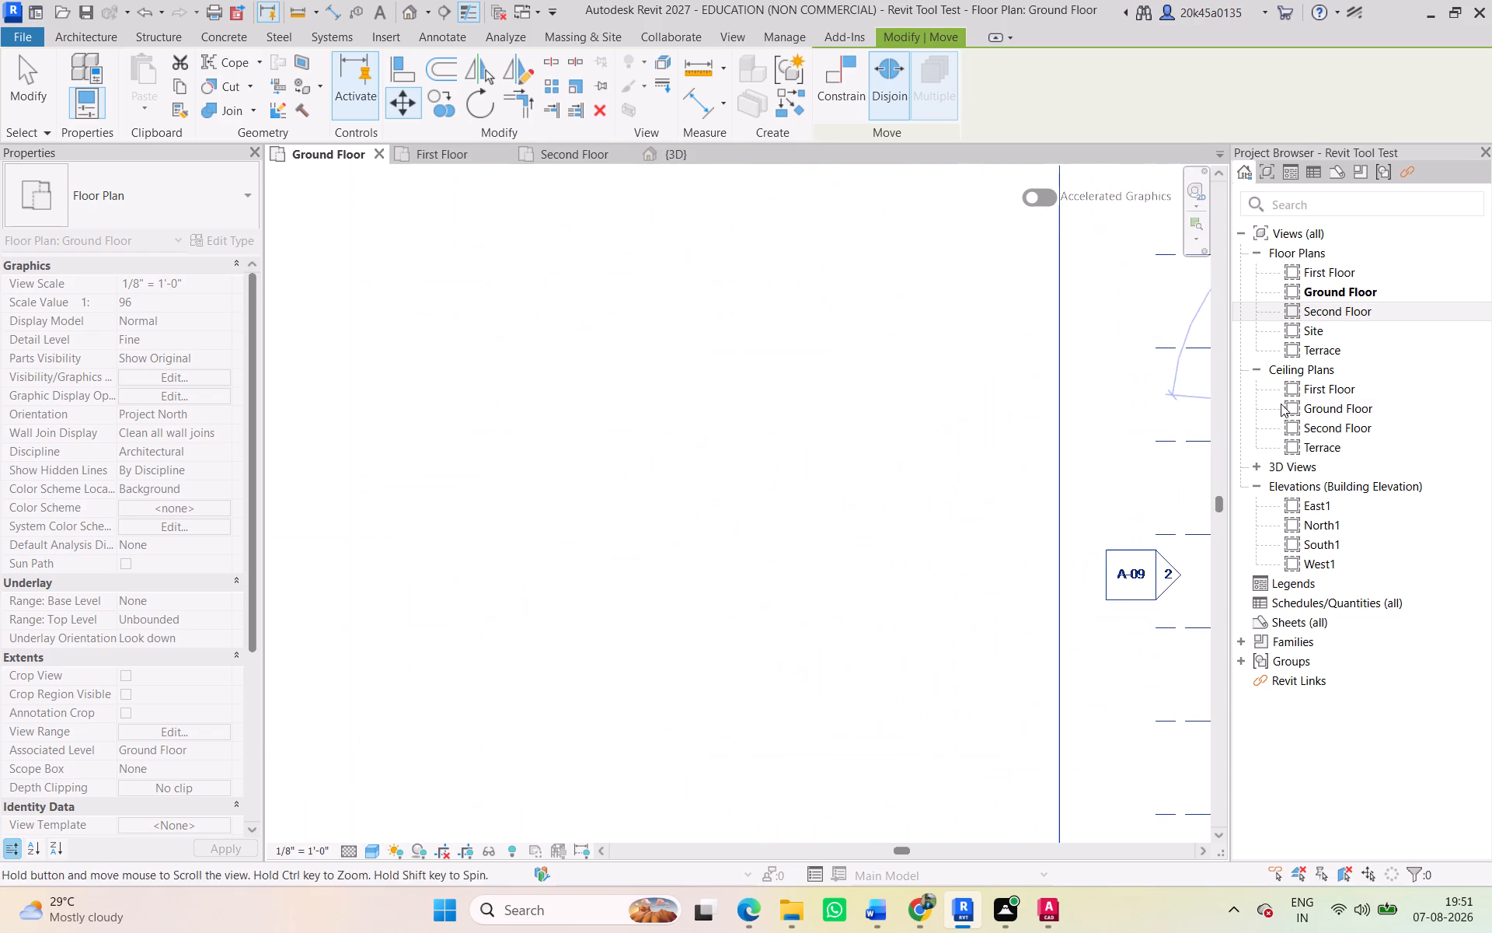
scroll(866, 419, "down", 3)
middle_click_drag(835, 425, 1426, 425)
scroll(890, 422, "down", 3)
middle_click_drag(830, 428, 1385, 429)
scroll(916, 396, "up", 3)
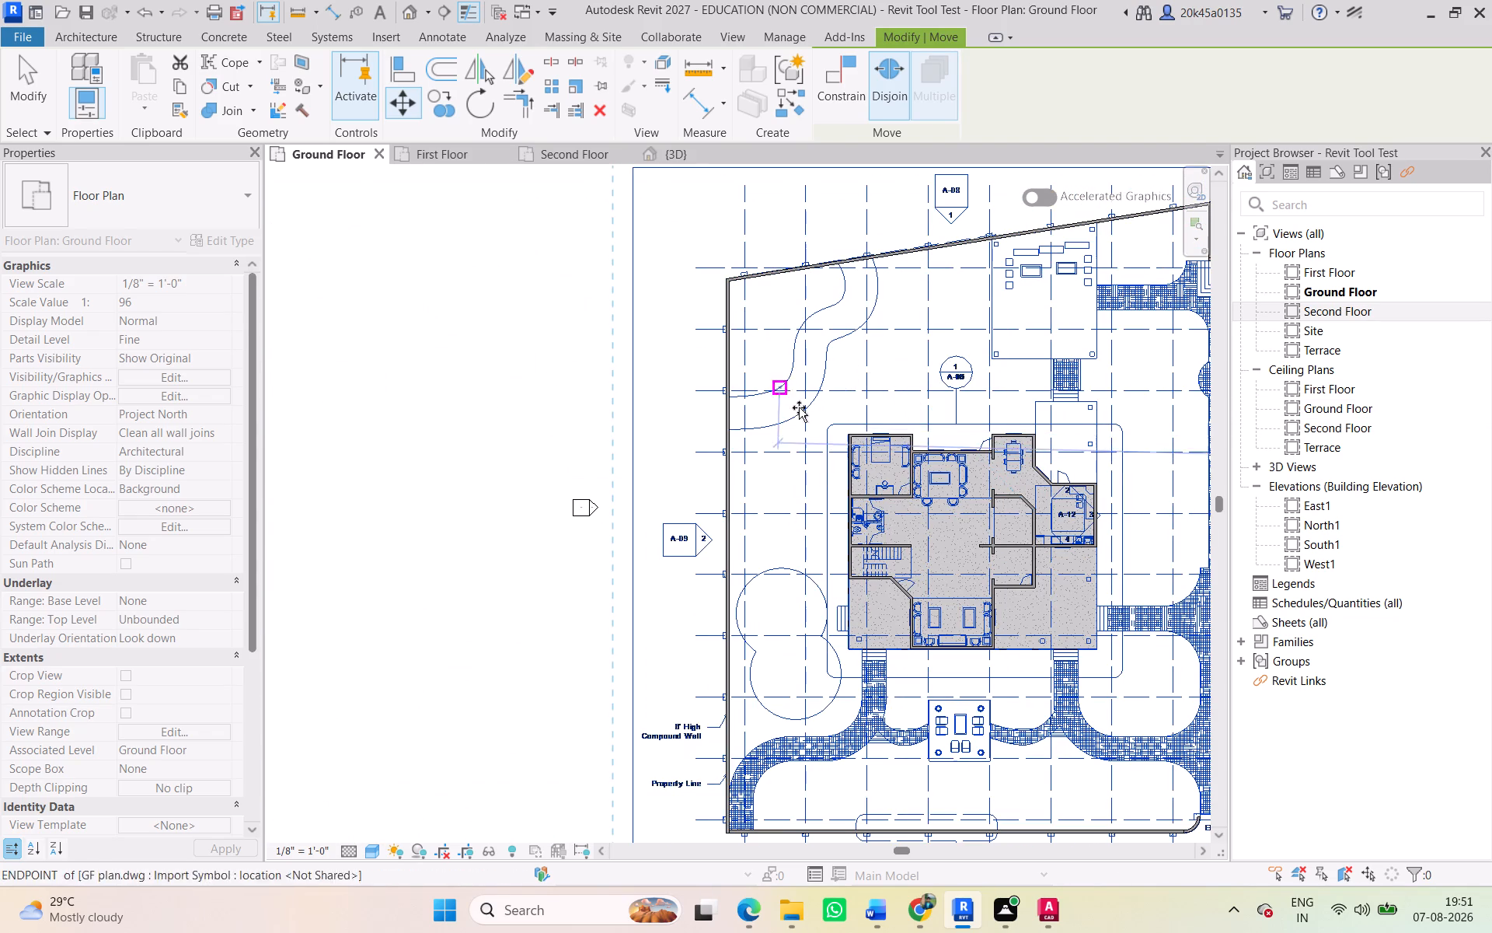
scroll(809, 424, "up", 17)
middle_click_drag(854, 411, 616, 341)
scroll(670, 404, "up", 9)
scroll(732, 398, "up", 8)
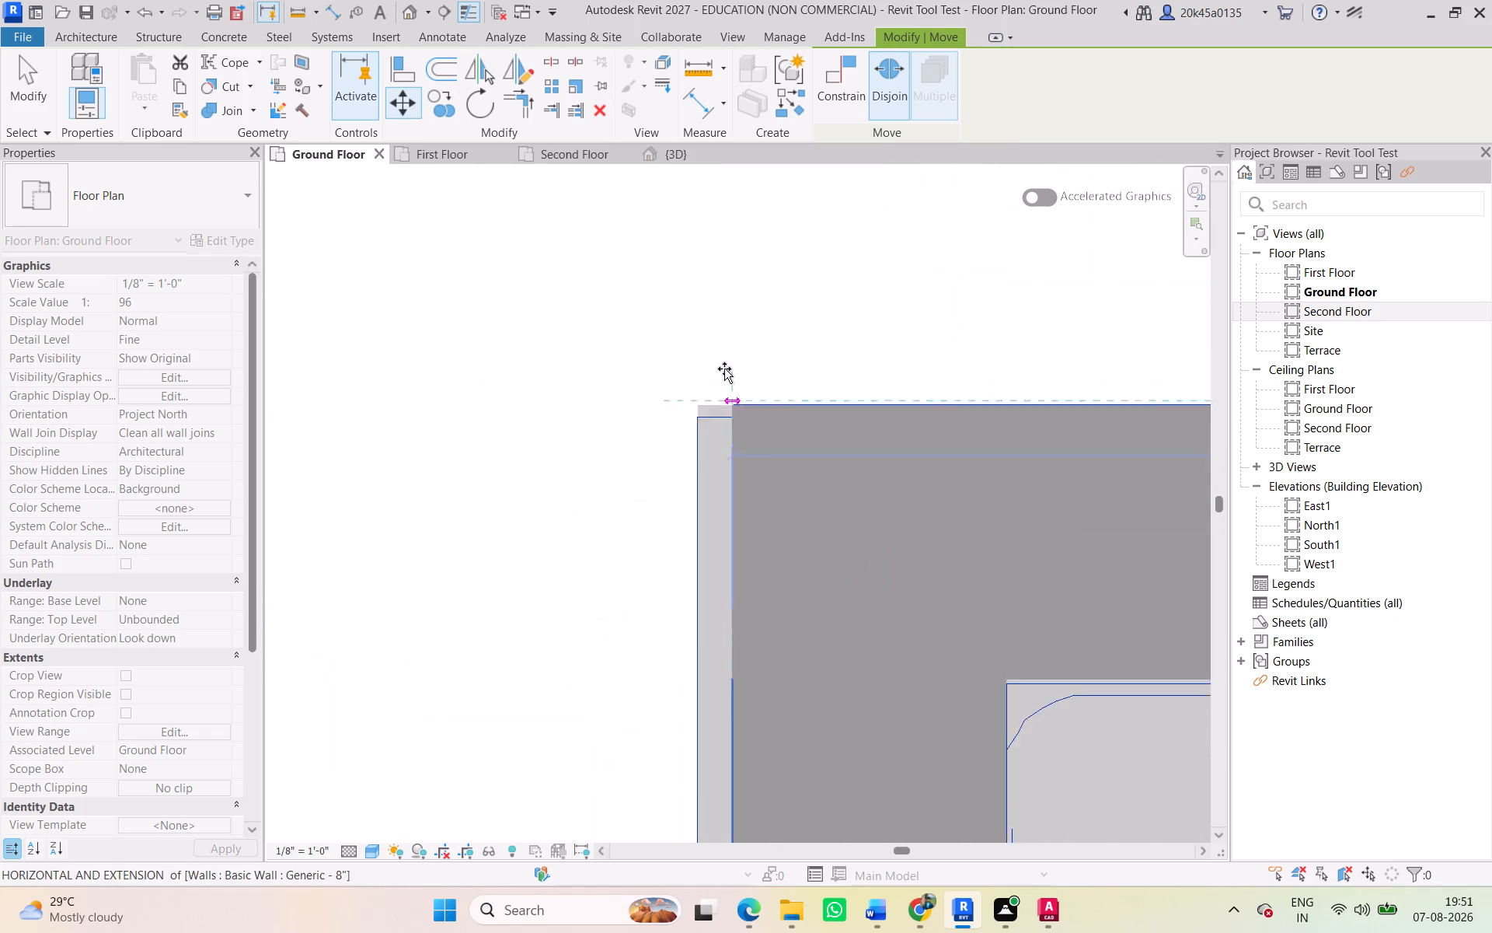
left_click(735, 413)
Check how the moved First Floor Plan lines up with the modelled walls around the bedroom, toilets and stair, and clear the selection.
scroll(735, 410, "down", 2)
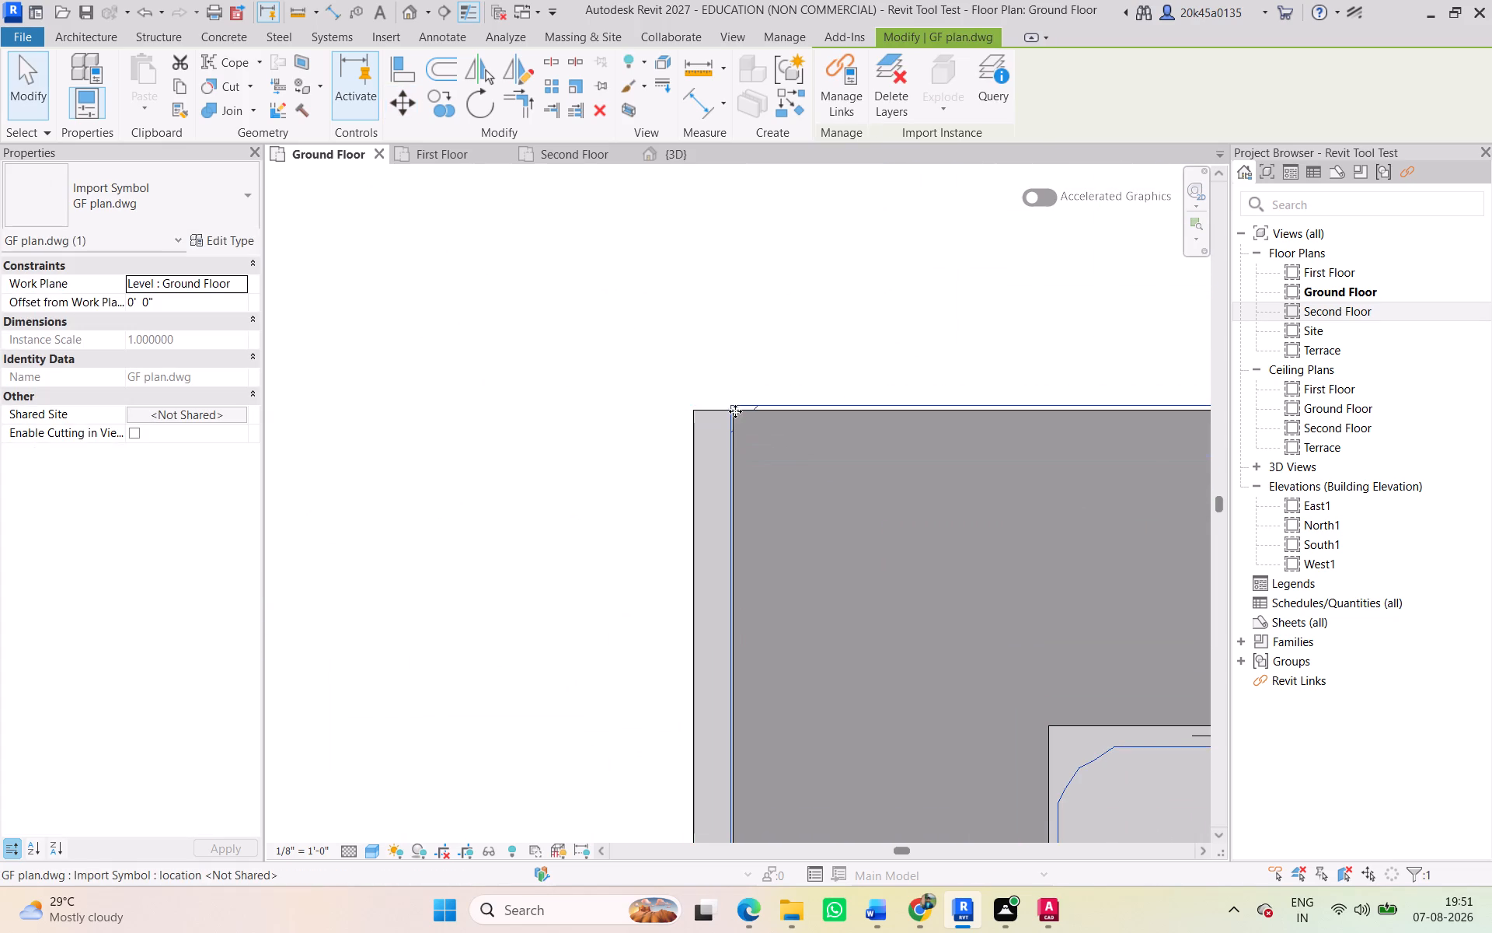
scroll(735, 411, "down", 20)
middle_click_drag(721, 416, 634, 274)
scroll(641, 367, "down", 1)
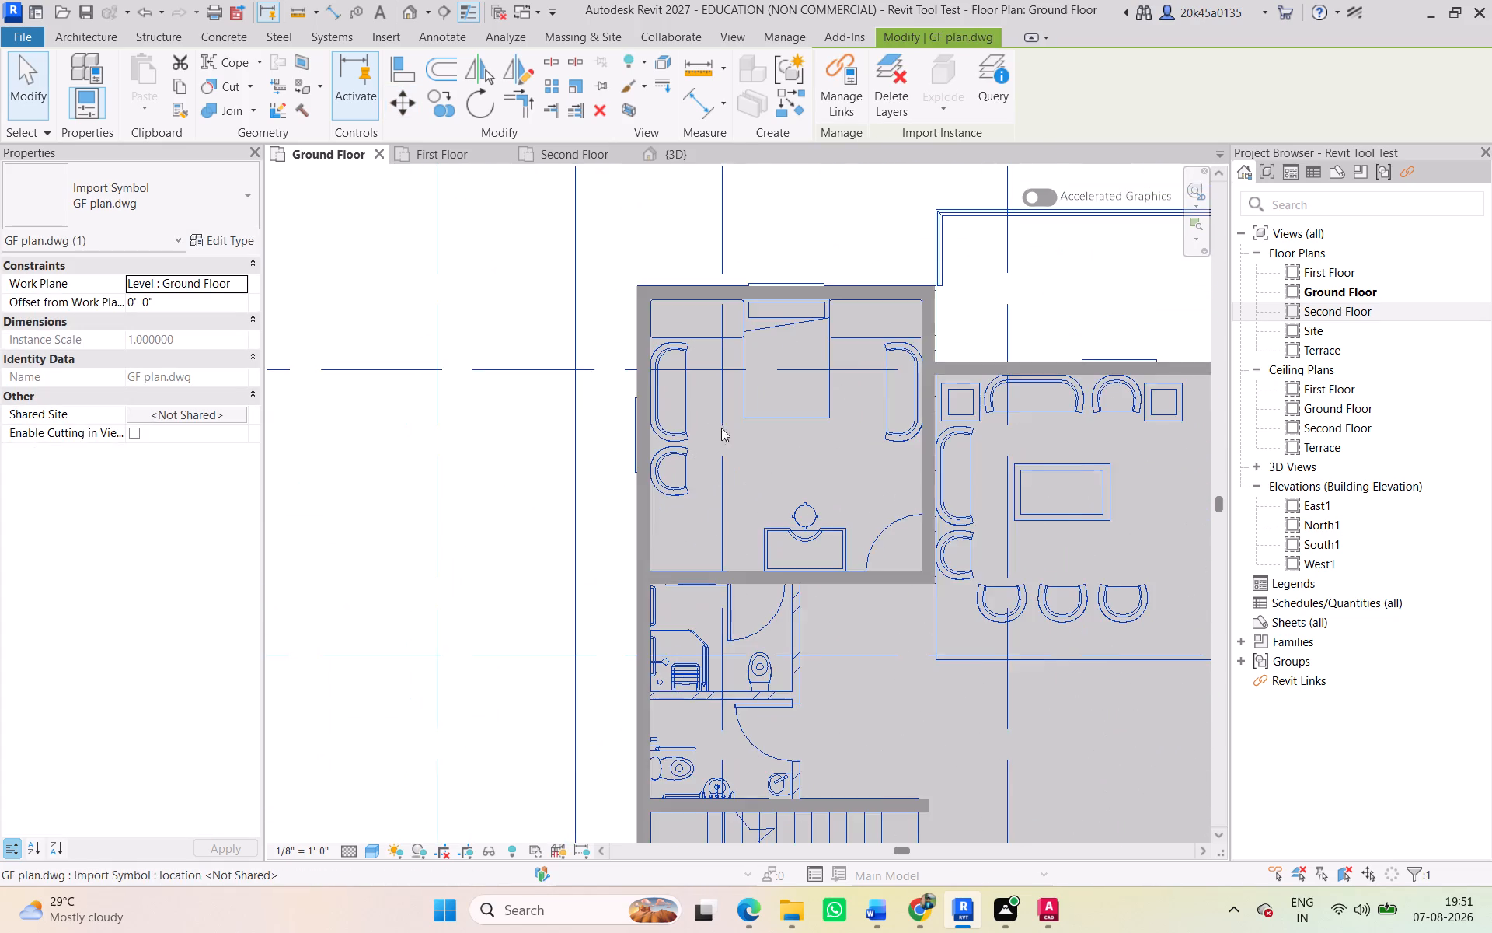
scroll(953, 603, "up", 15)
scroll(1069, 574, "up", 5)
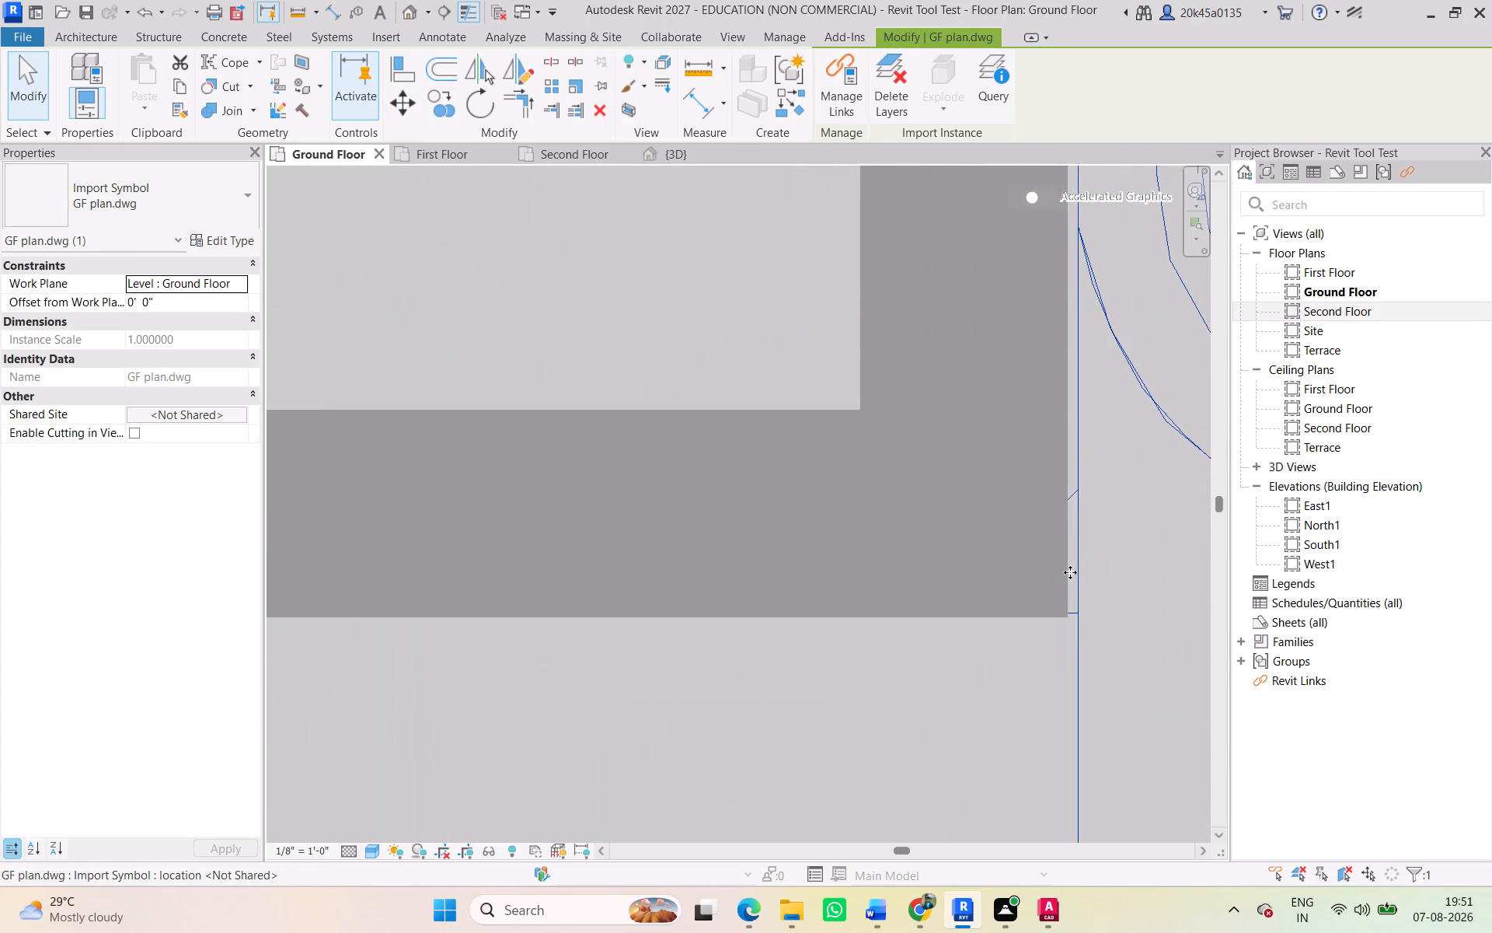
scroll(1070, 572, "down", 16)
middle_click_drag(1060, 578, 926, 149)
scroll(831, 375, "down", 4)
middle_click_drag(824, 387, 545, 269)
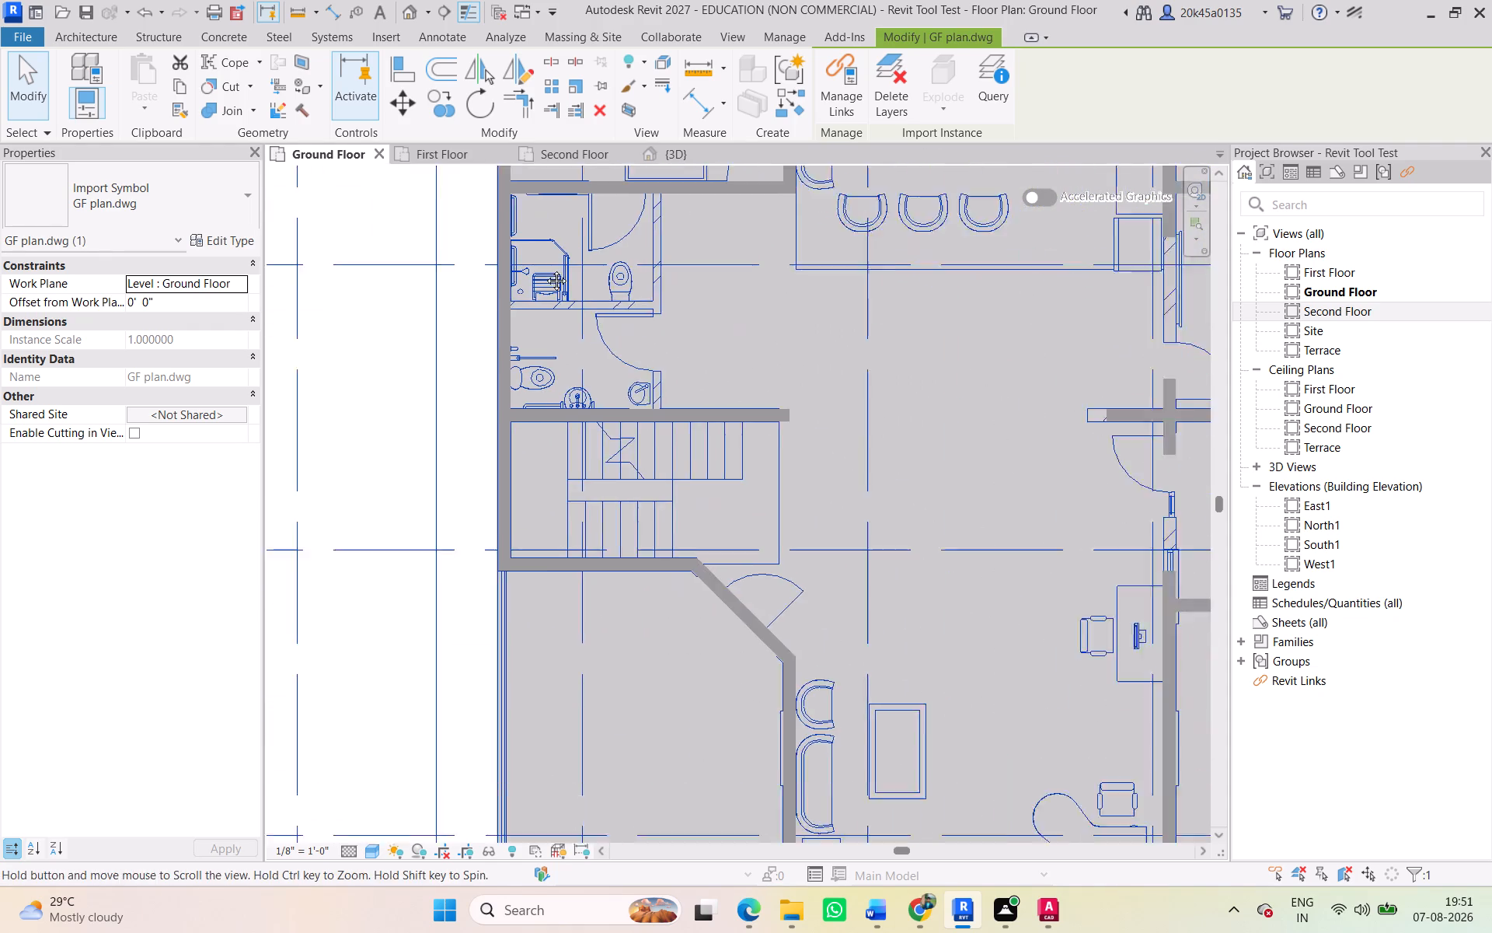
middle_click_drag(545, 269, 520, 268)
scroll(566, 367, "down", 14)
left_click(596, 729)
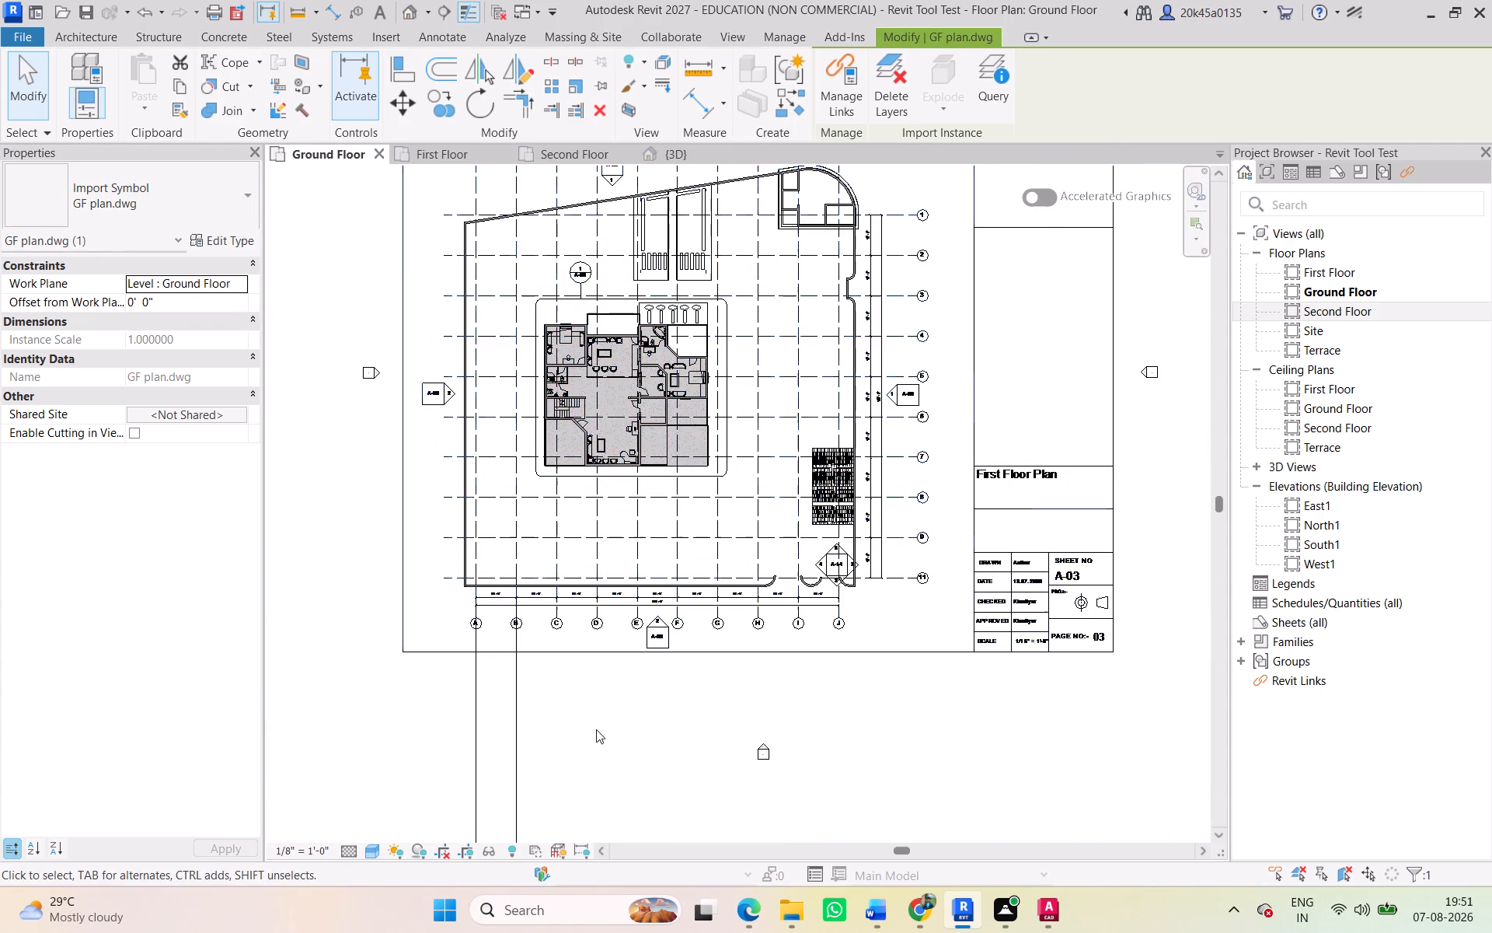
Examine the north-west bedroom corner for alignment between the modelled wall faces and the First Floor Plan lines.
scroll(586, 387, "up", 10)
middle_click_drag(539, 413, 551, 541)
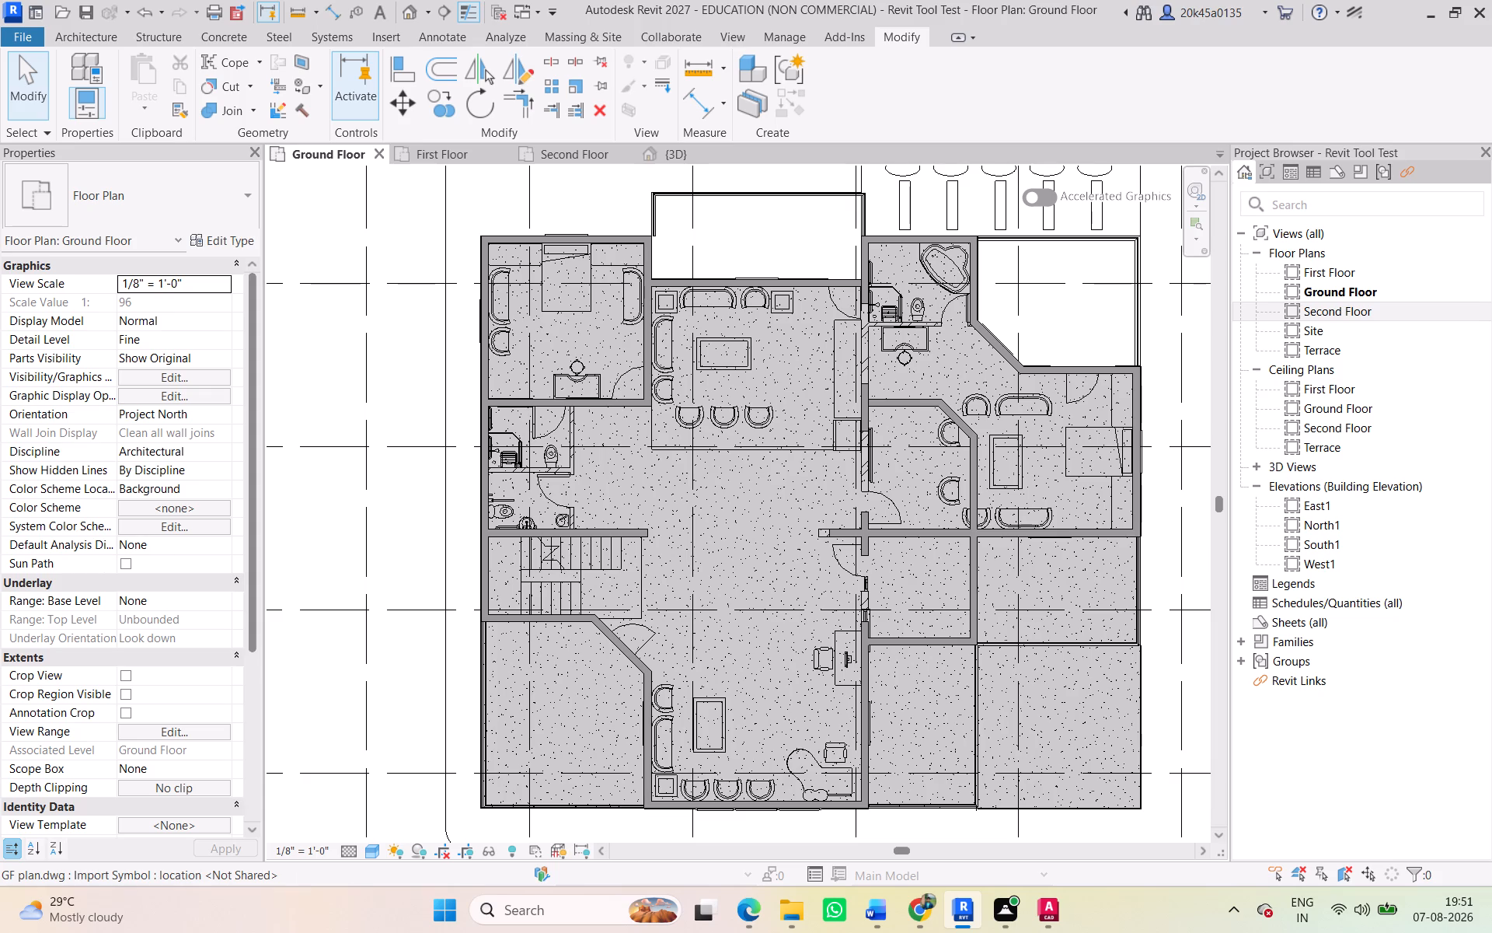
scroll(523, 200, "up", 5)
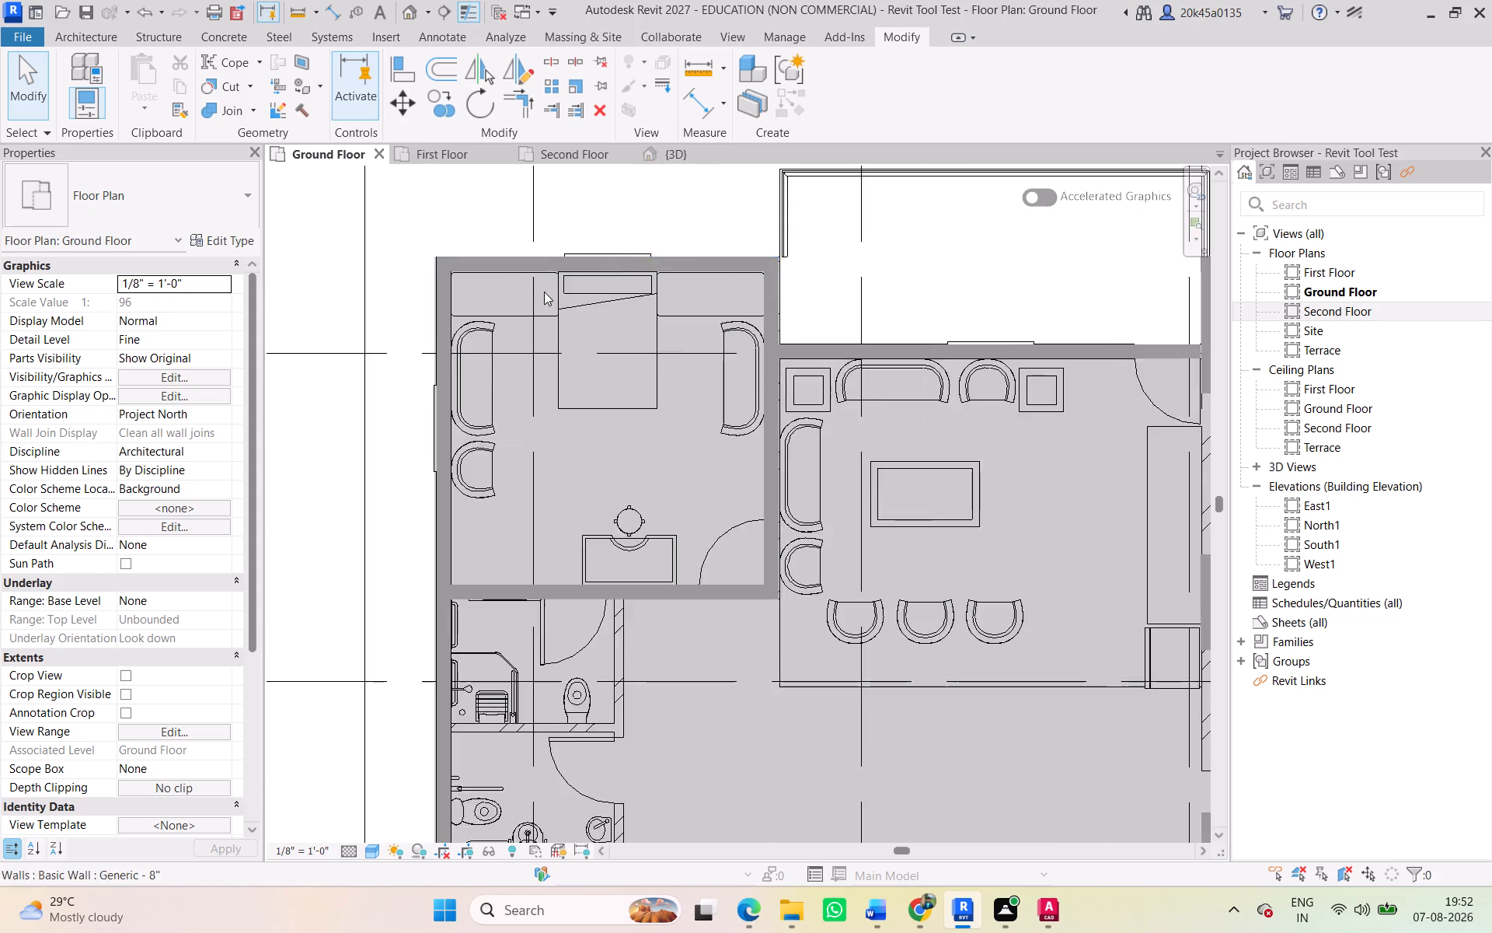
scroll(544, 292, "up", 4)
middle_click_drag(465, 244, 549, 348)
scroll(469, 247, "up", 1)
scroll(468, 365, "up", 9)
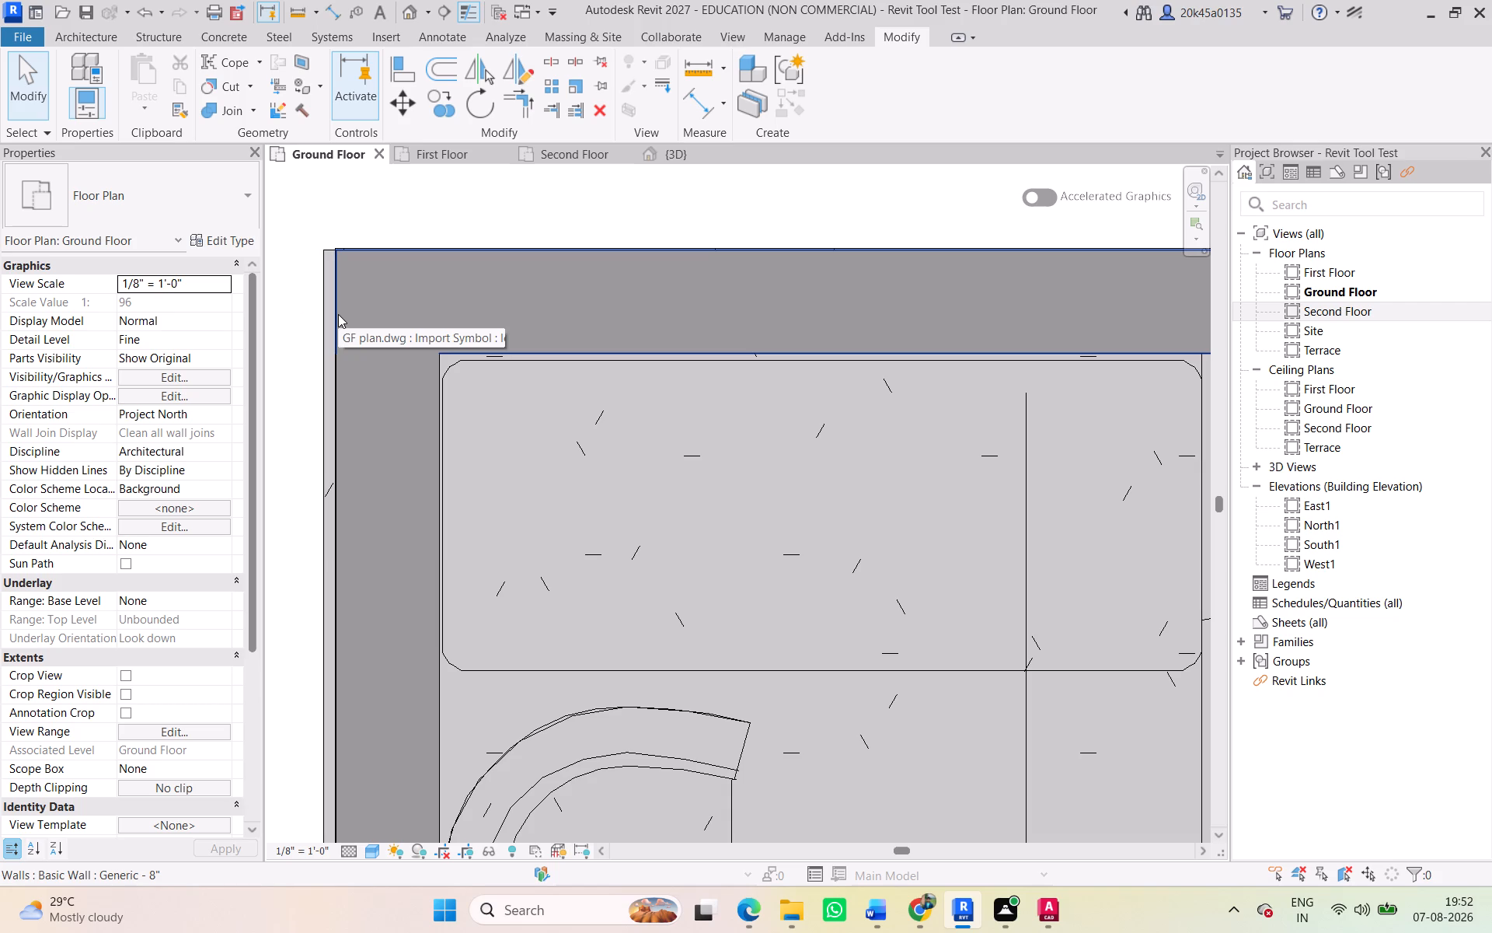
scroll(338, 314, "down", 5)
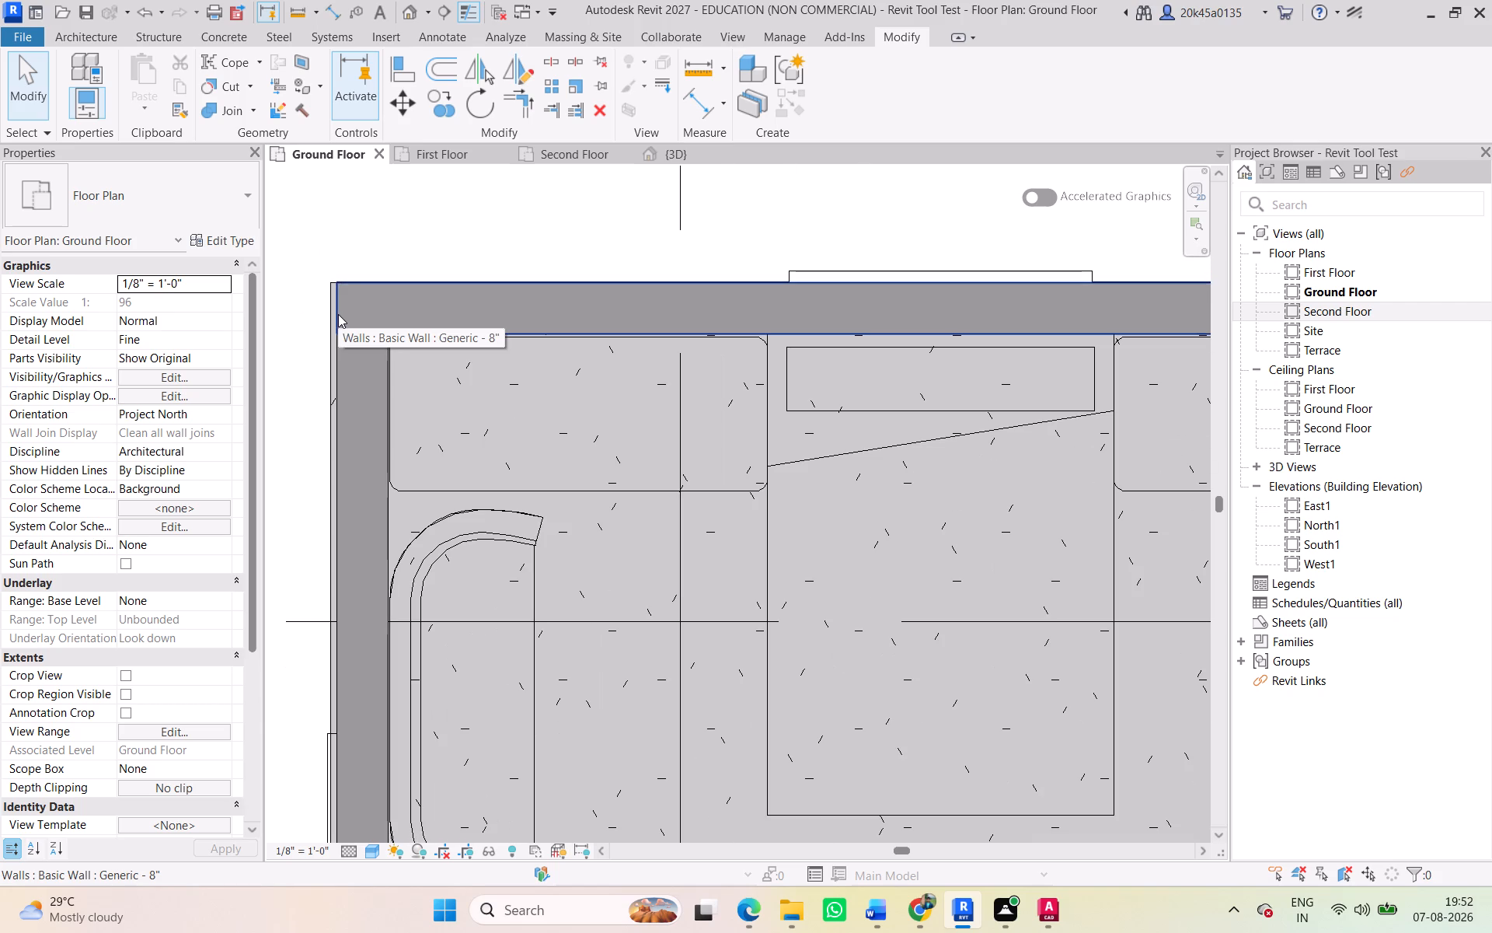
scroll(413, 358, "down", 6)
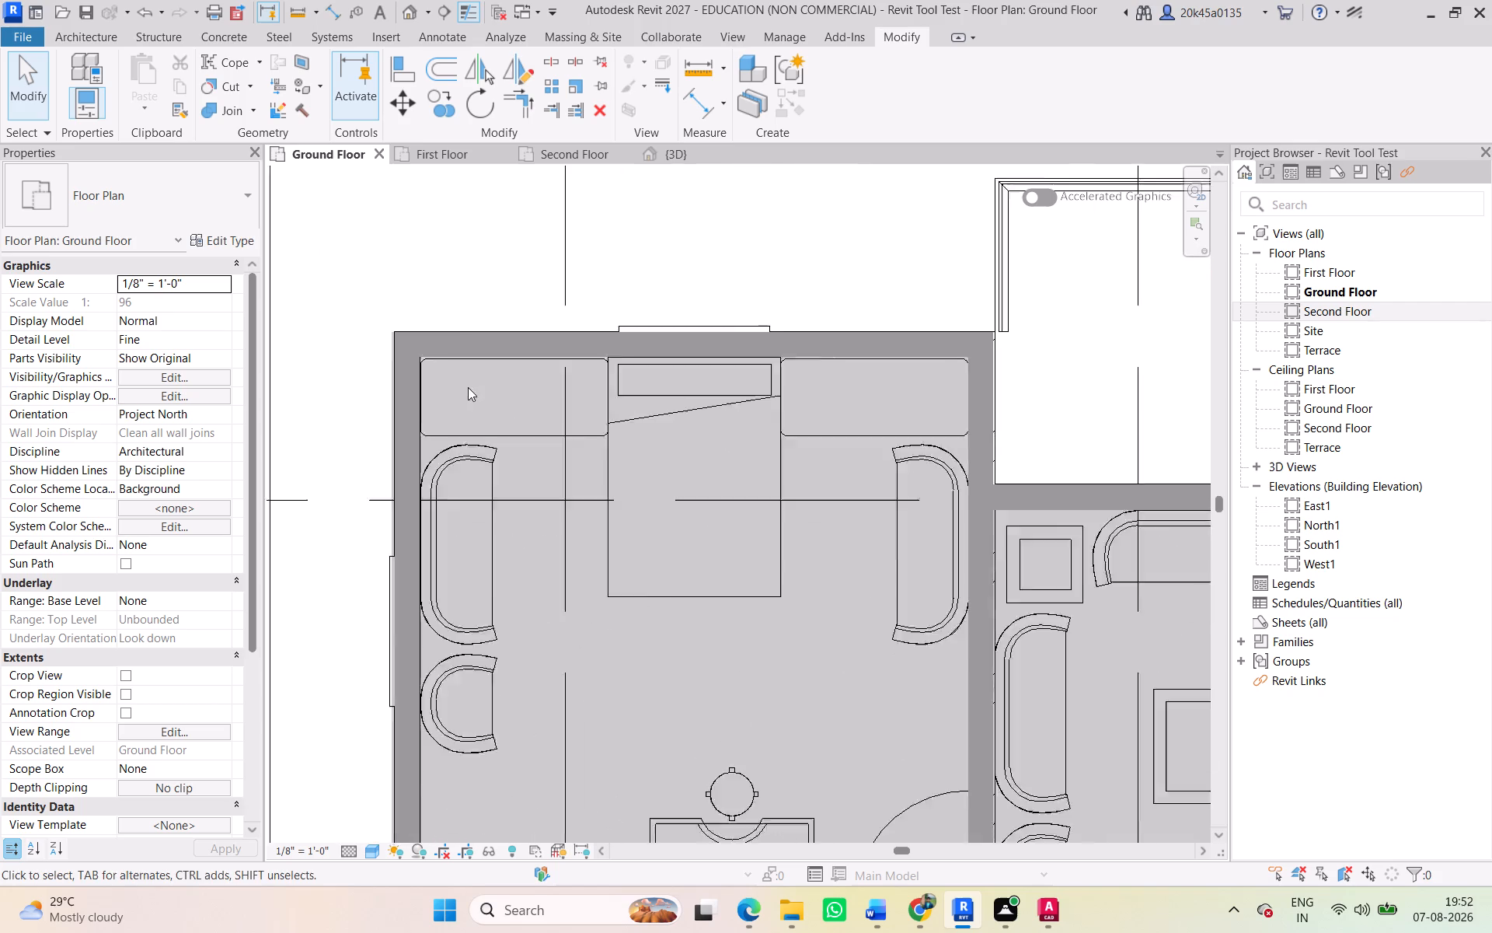
scroll(468, 387, "down", 9)
middle_click_drag(534, 391, 566, 214)
scroll(603, 310, "down", 3)
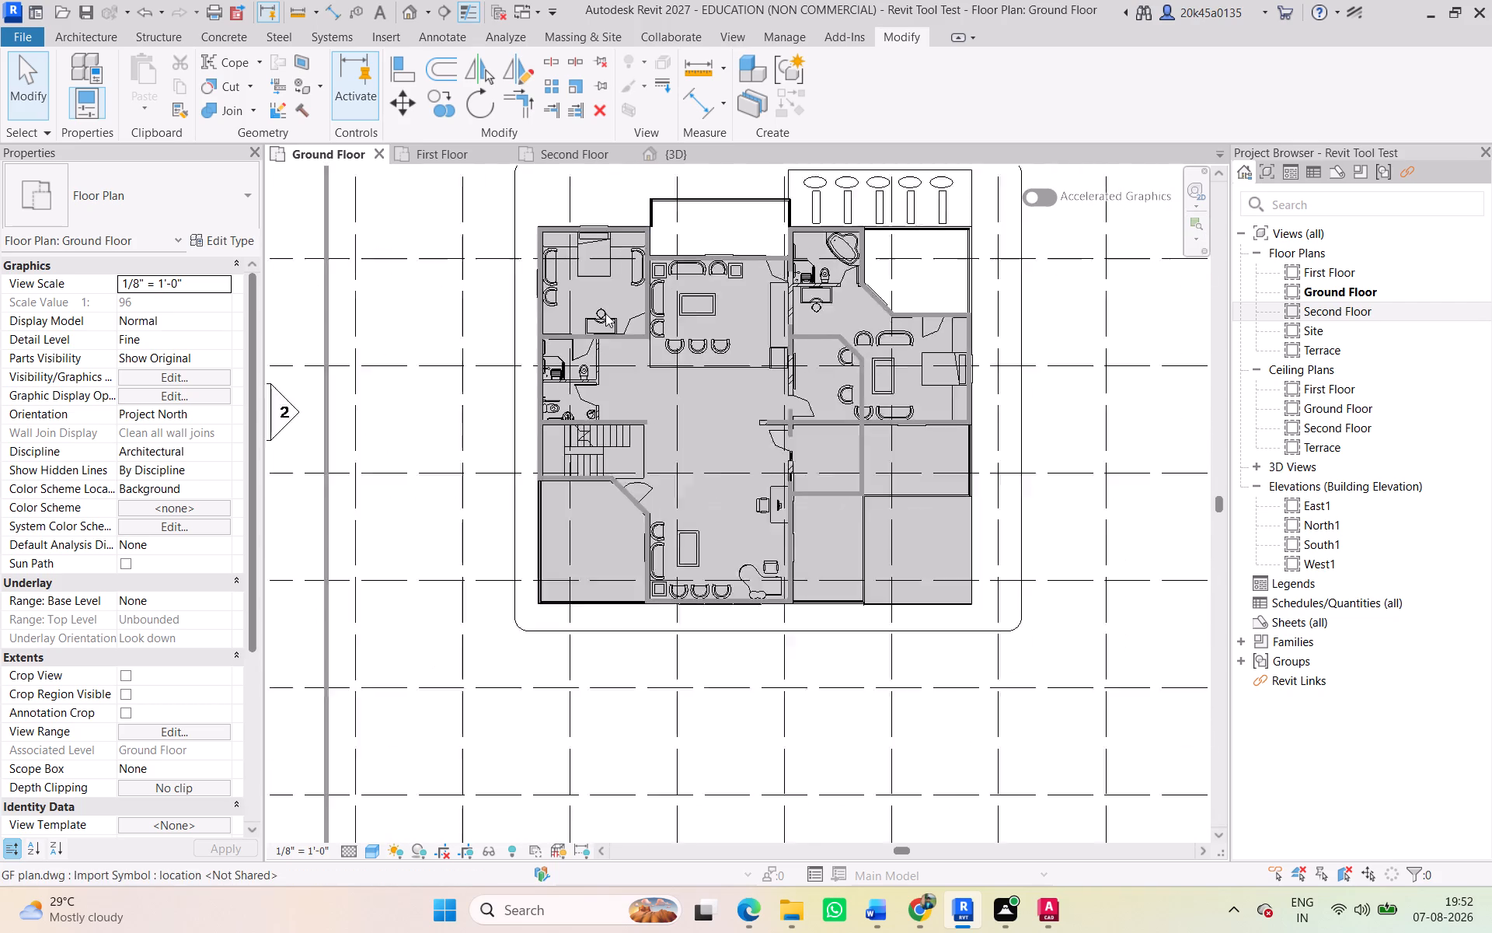
Examine the alignment of the modelled outer and partition walls with the drawing around the staircase.
middle_click_drag(605, 313, 616, 319)
scroll(616, 319, "up", 1)
scroll(647, 376, "up", 4)
middle_click_drag(647, 363, 647, 277)
scroll(596, 437, "up", 4)
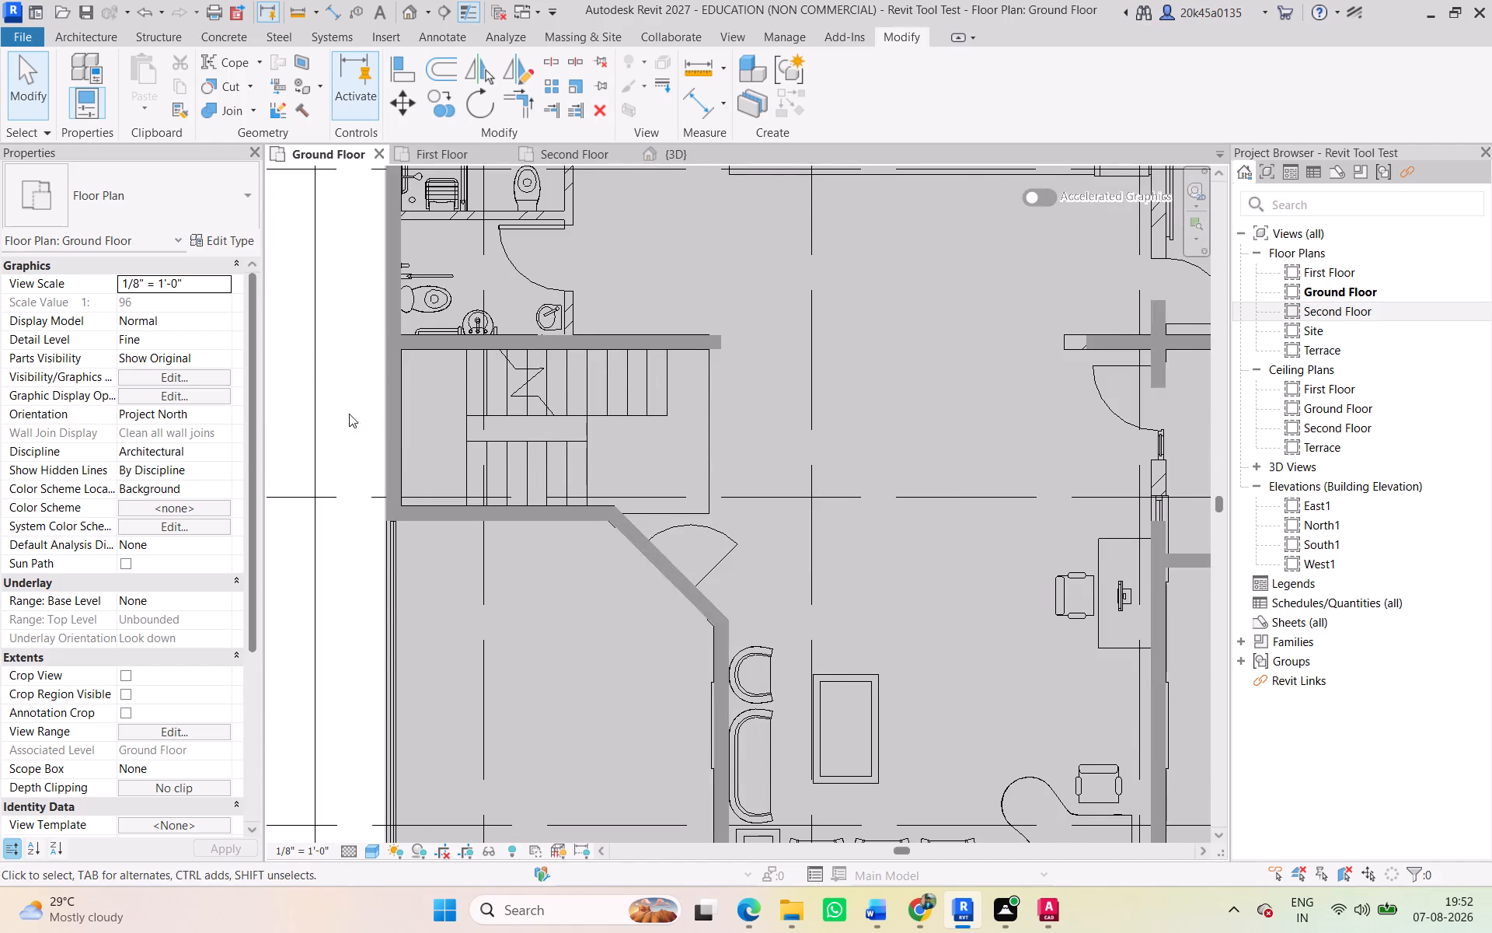
left_click(345, 402)
scroll(444, 355, "up", 7)
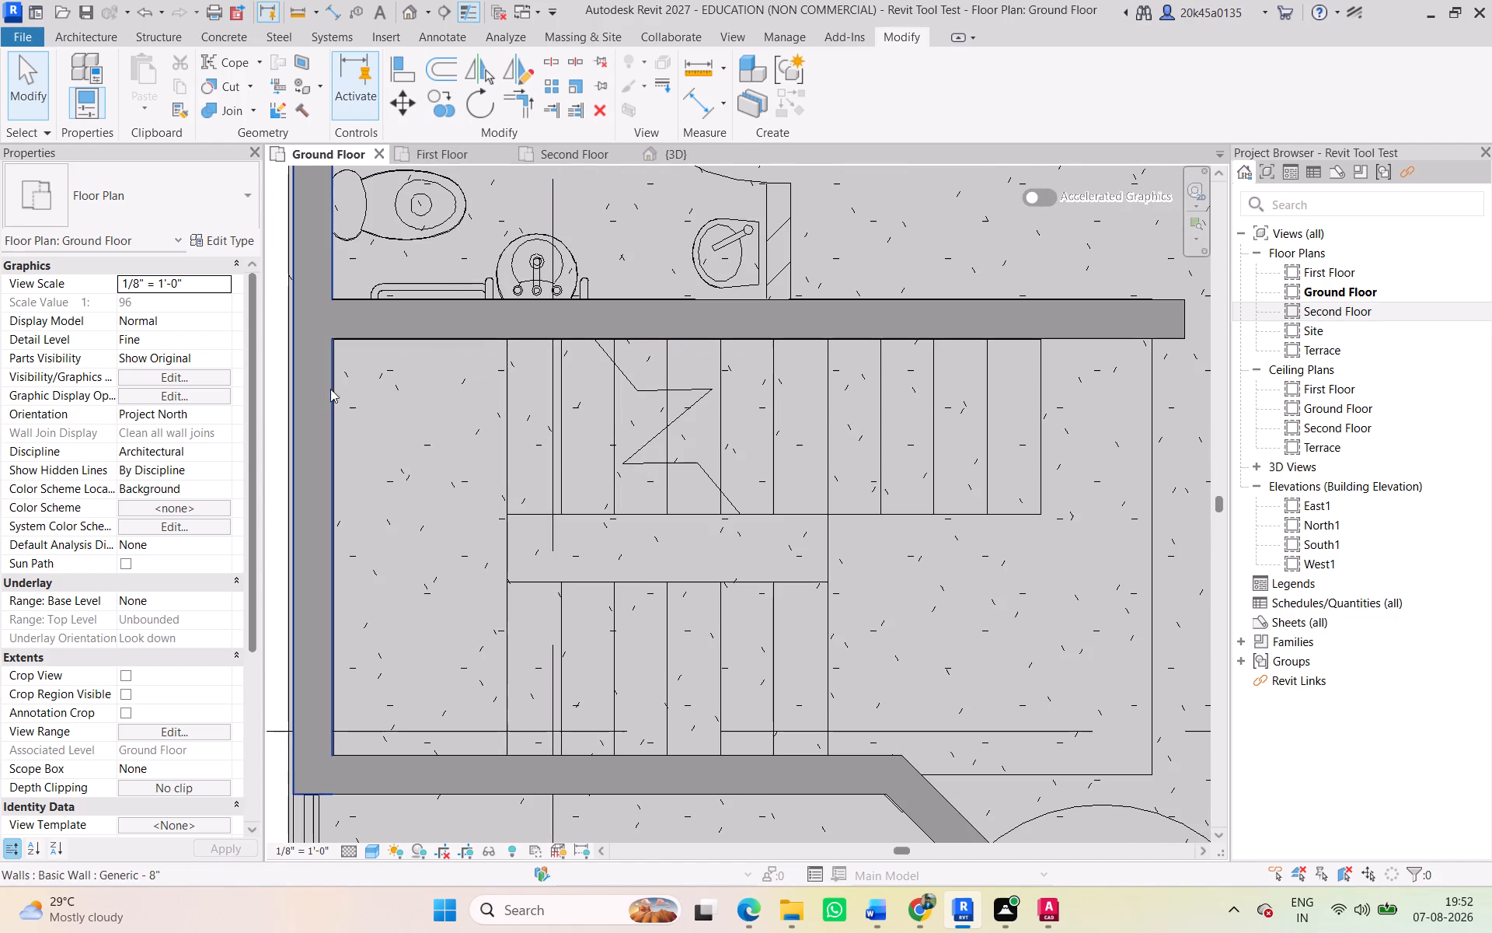
scroll(294, 377, "up", 10)
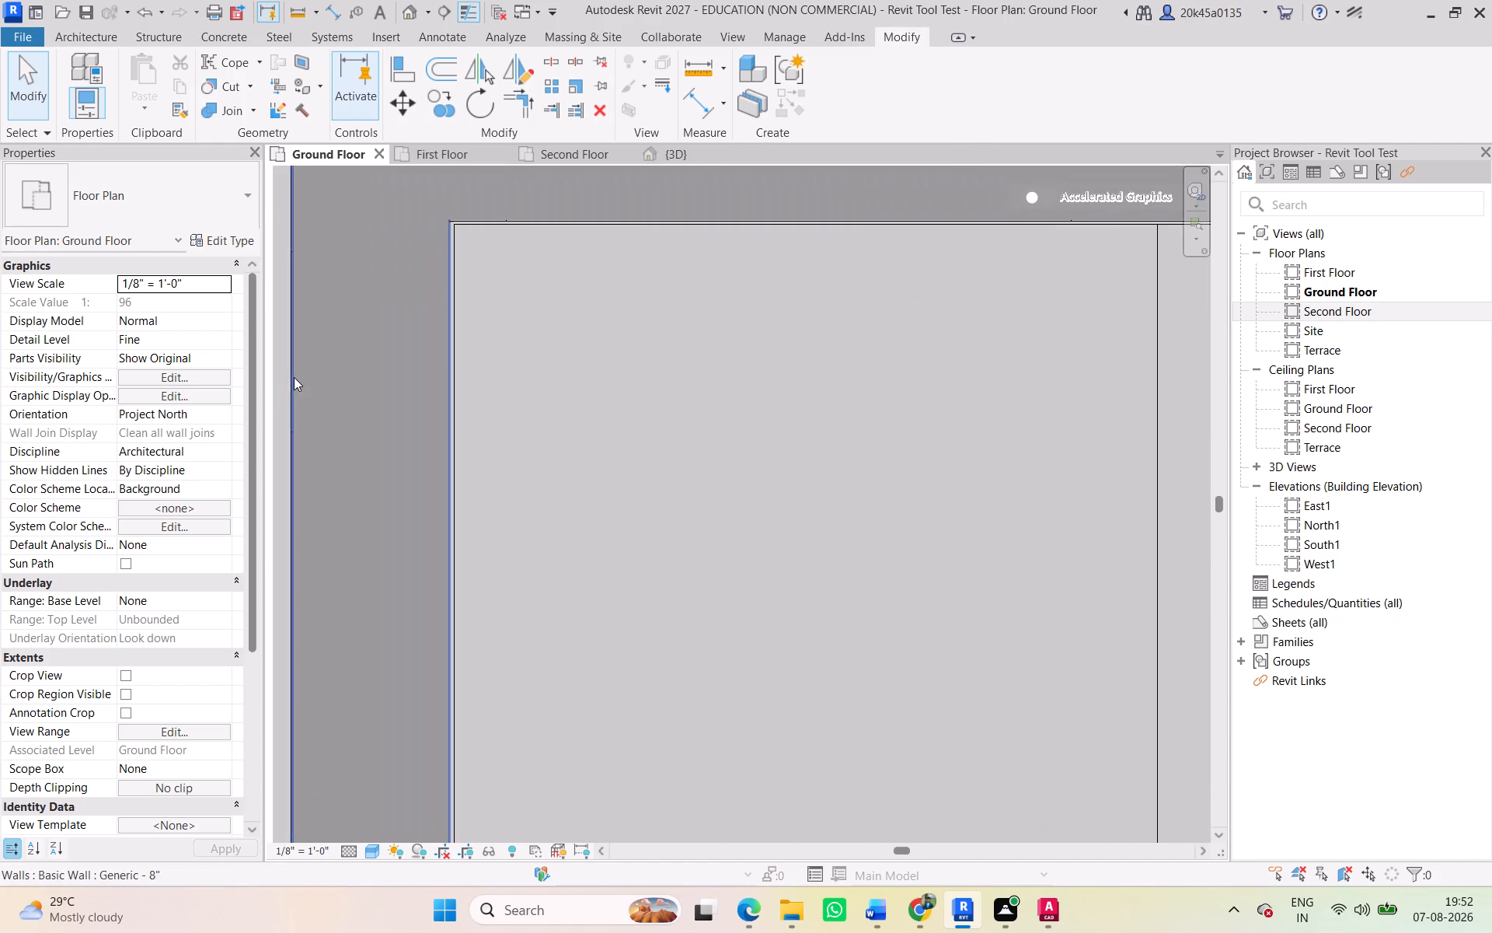
scroll(294, 377, "down", 19)
scroll(316, 340, "down", 4)
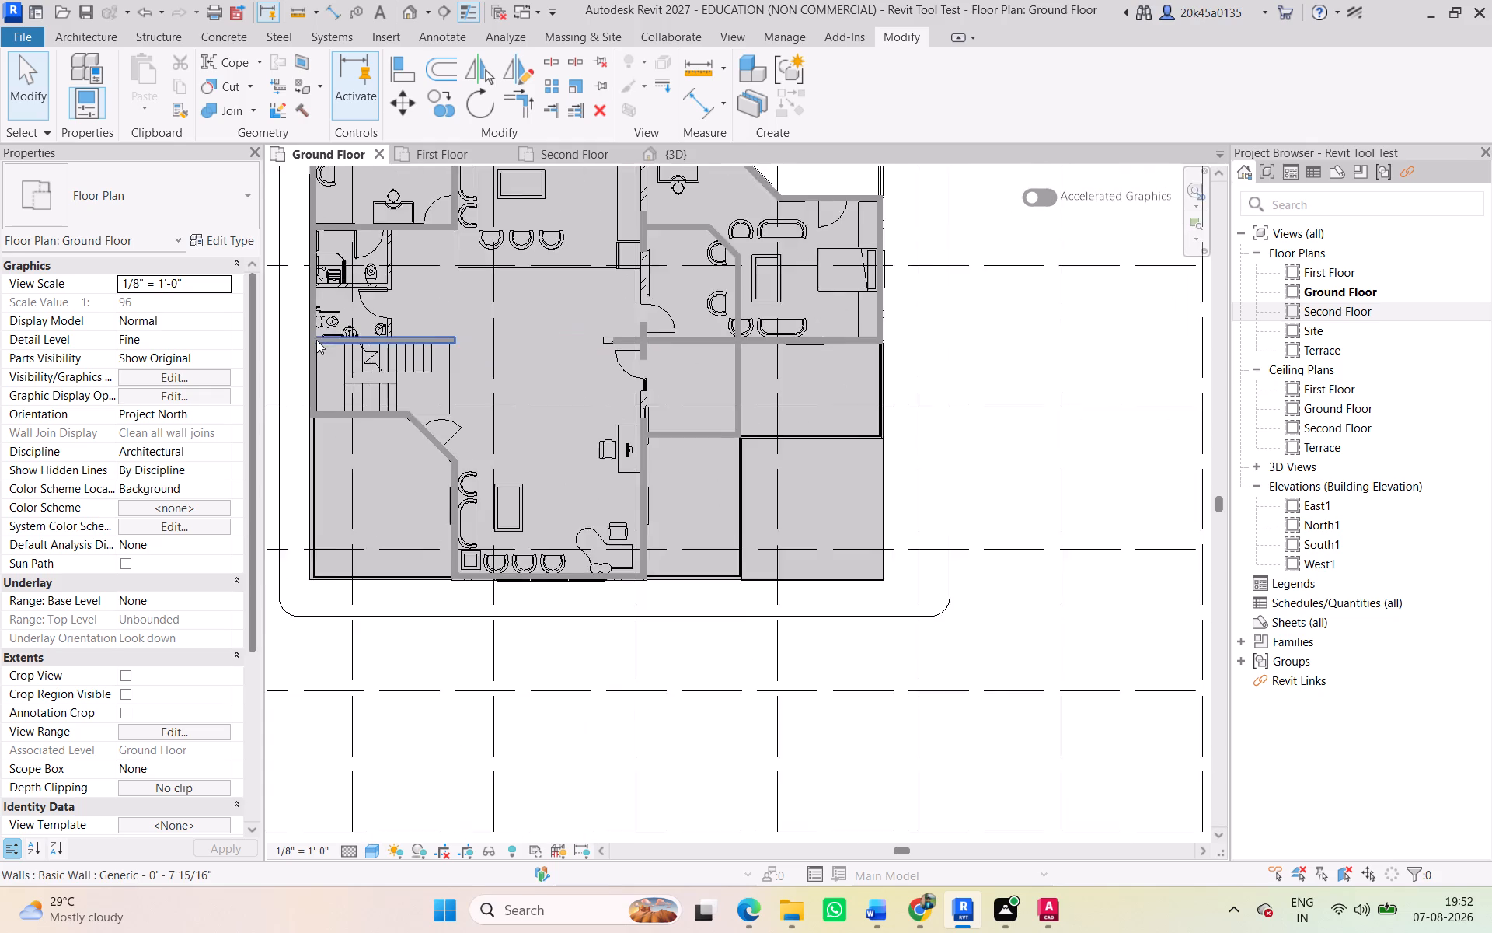
Examine the south side of the house for alignment between the drawing and the floor edge and living room wall corner.
middle_click_drag(316, 340, 343, 162)
scroll(343, 349, "up", 6)
scroll(328, 430, "up", 10)
scroll(333, 495, "up", 3)
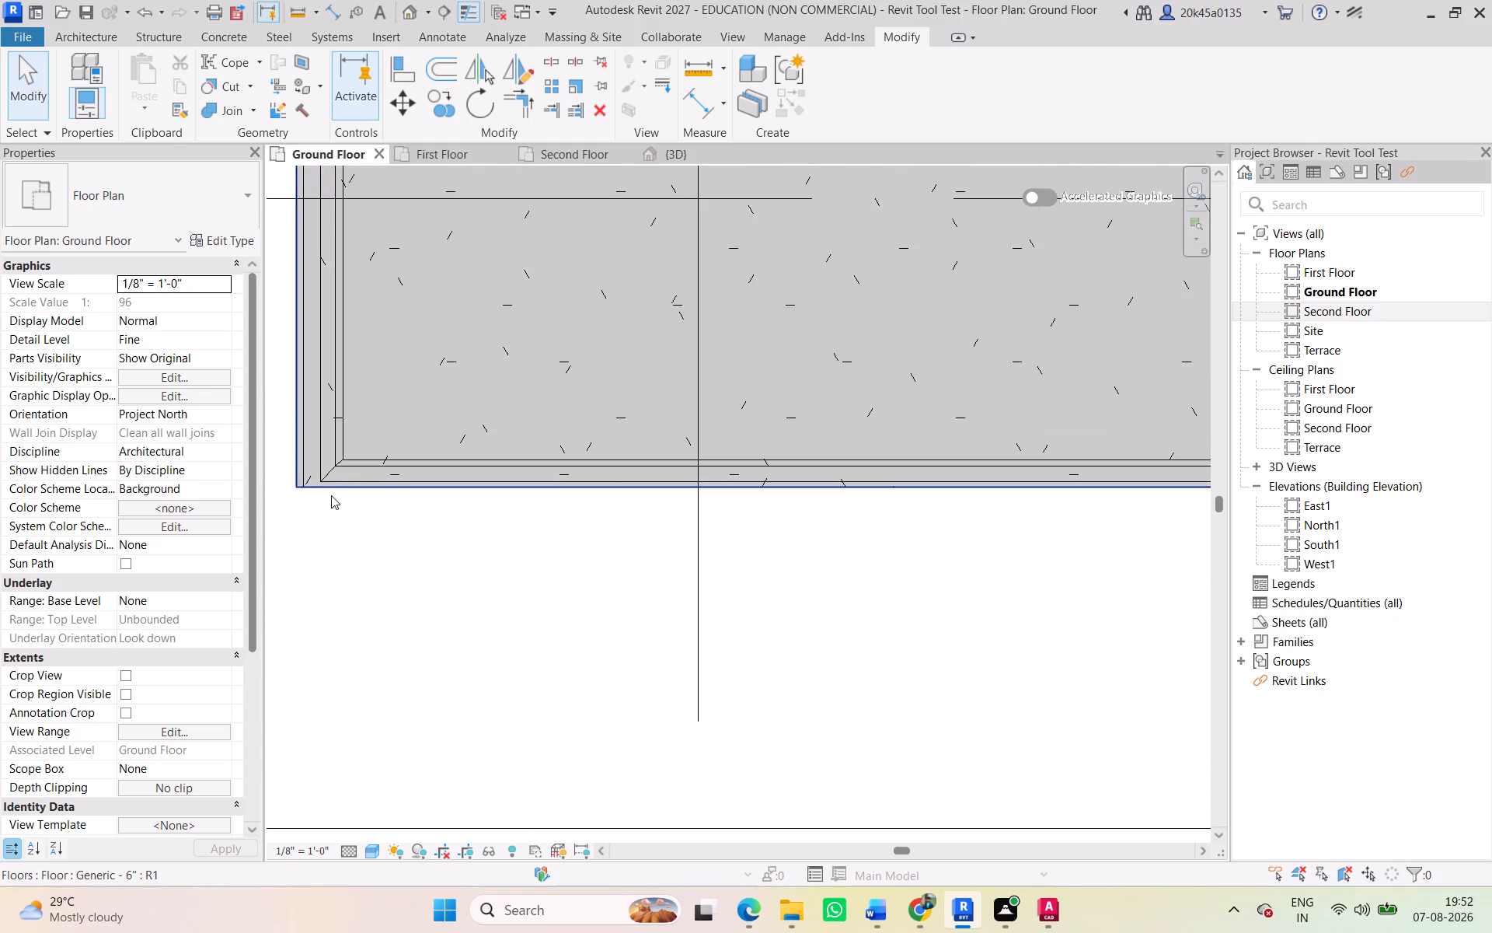
scroll(331, 495, "up", 2)
scroll(331, 495, "down", 12)
middle_click_drag(639, 450, 259, 435)
scroll(601, 486, "up", 5)
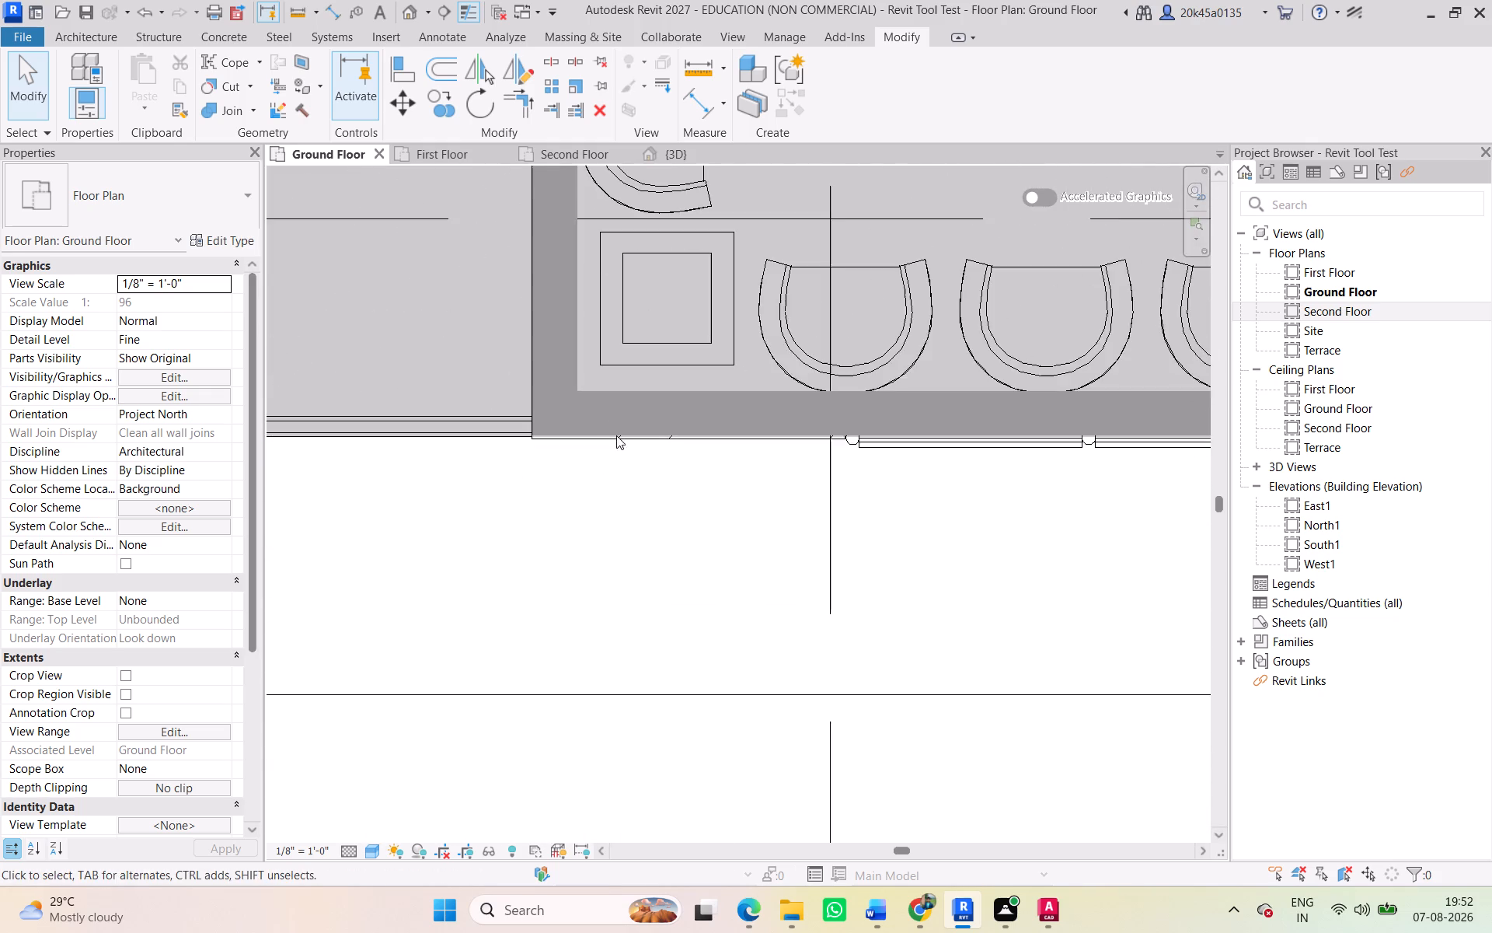
scroll(616, 435, "up", 5)
scroll(504, 449, "up", 10)
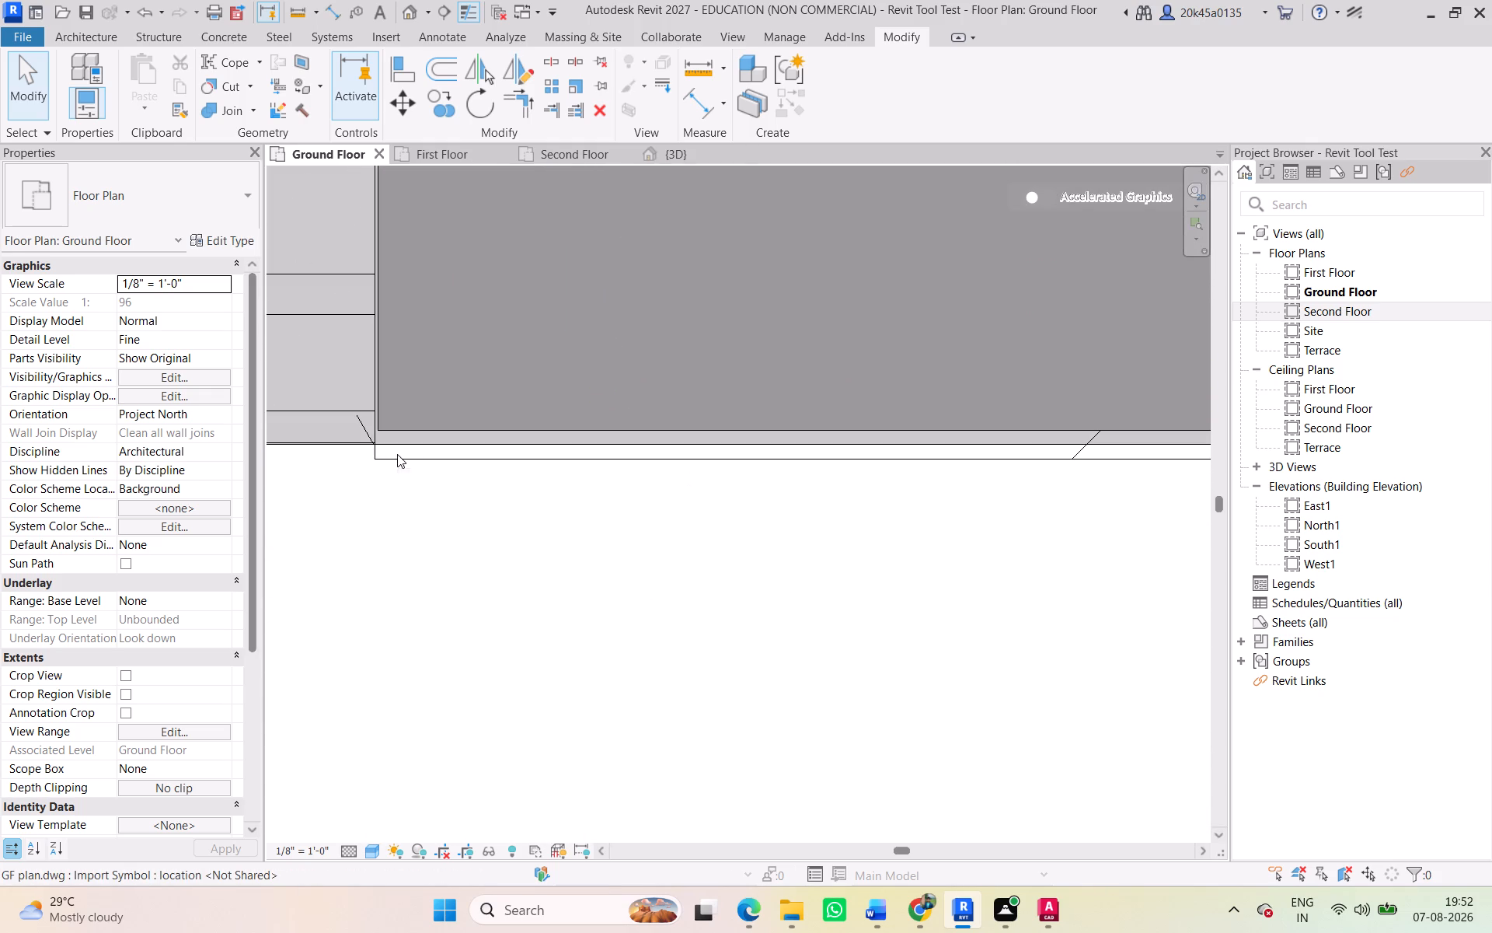
scroll(384, 435, "up", 4)
scroll(384, 435, "down", 11)
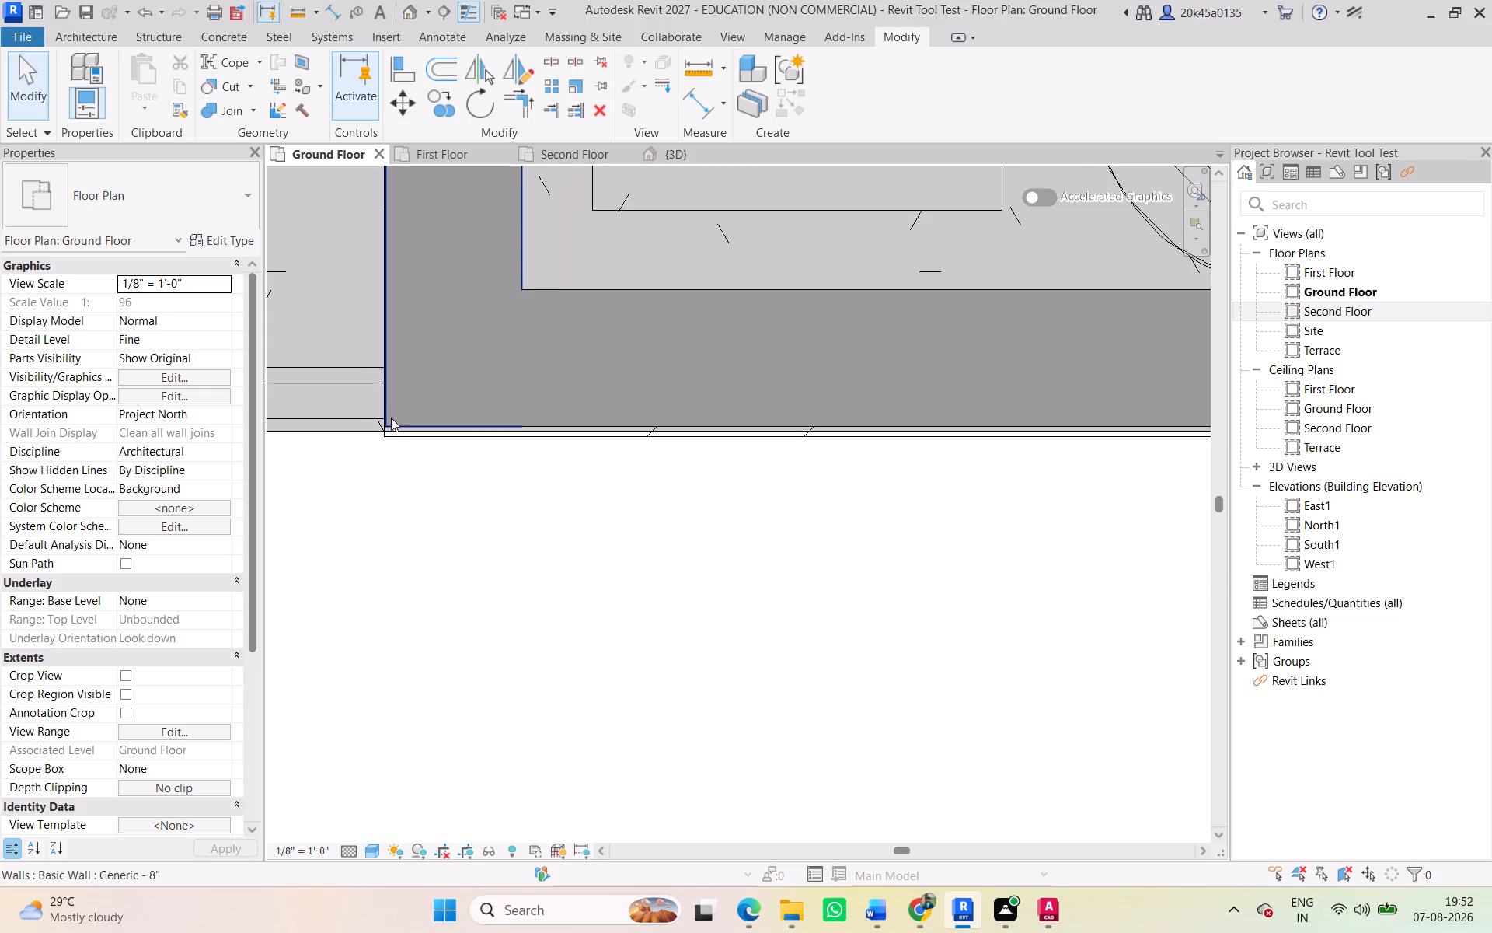
Examine the south-west corner of the house for alignment between the modelled 8" wall, the floor edge and the linked drawing lines.
scroll(396, 435, "up", 11)
left_click(377, 396)
scroll(413, 446, "down", 5)
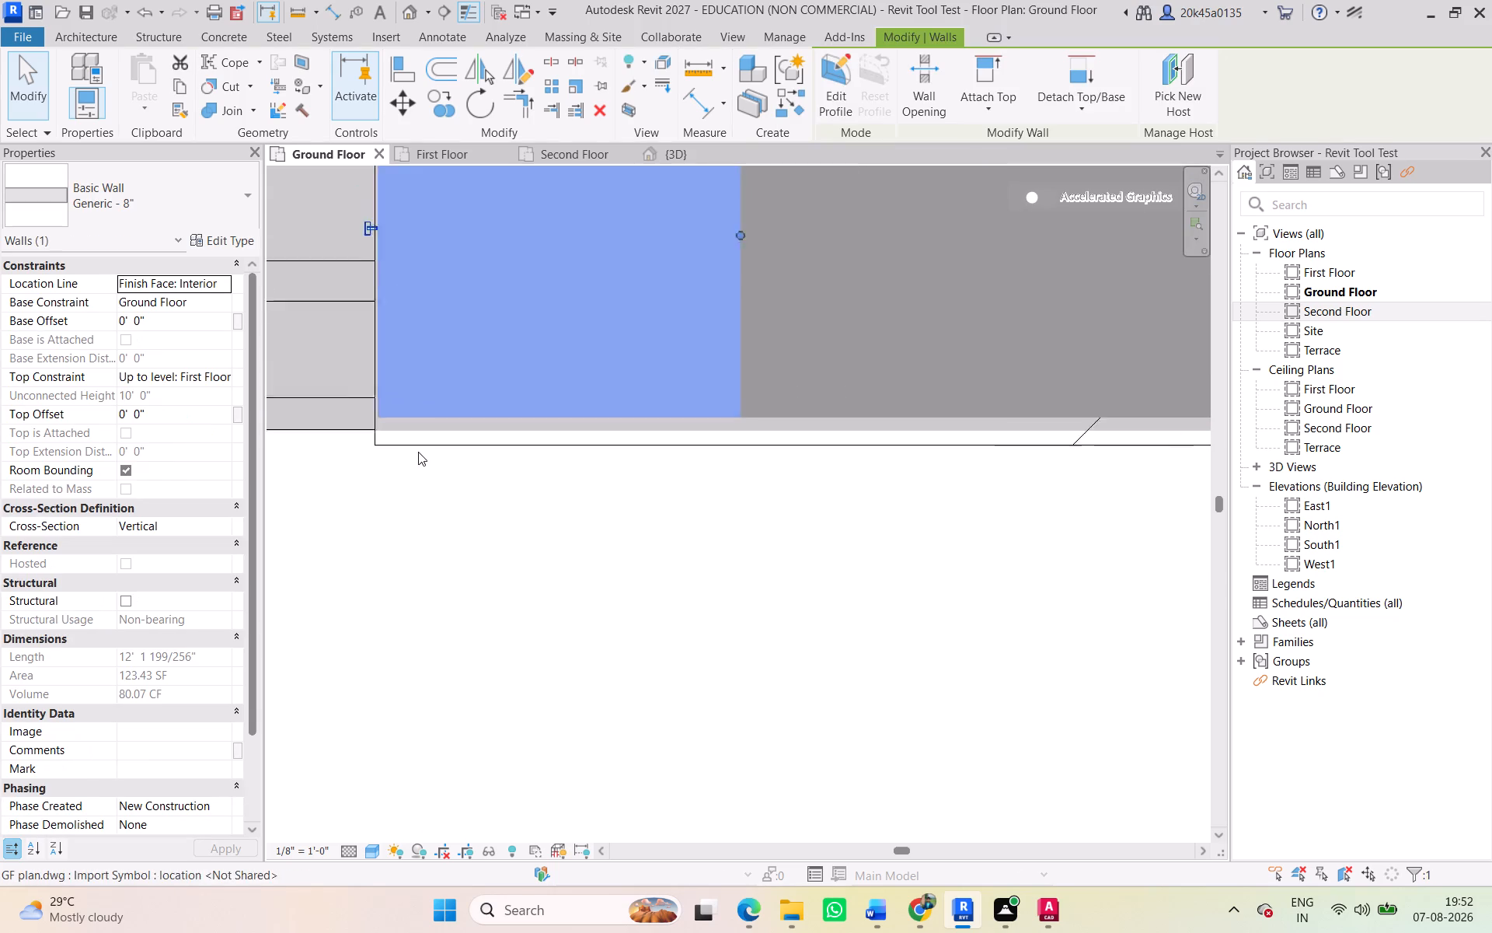
scroll(623, 492, "down", 7)
middle_click_drag(632, 488, 564, 473)
scroll(473, 439, "up", 3)
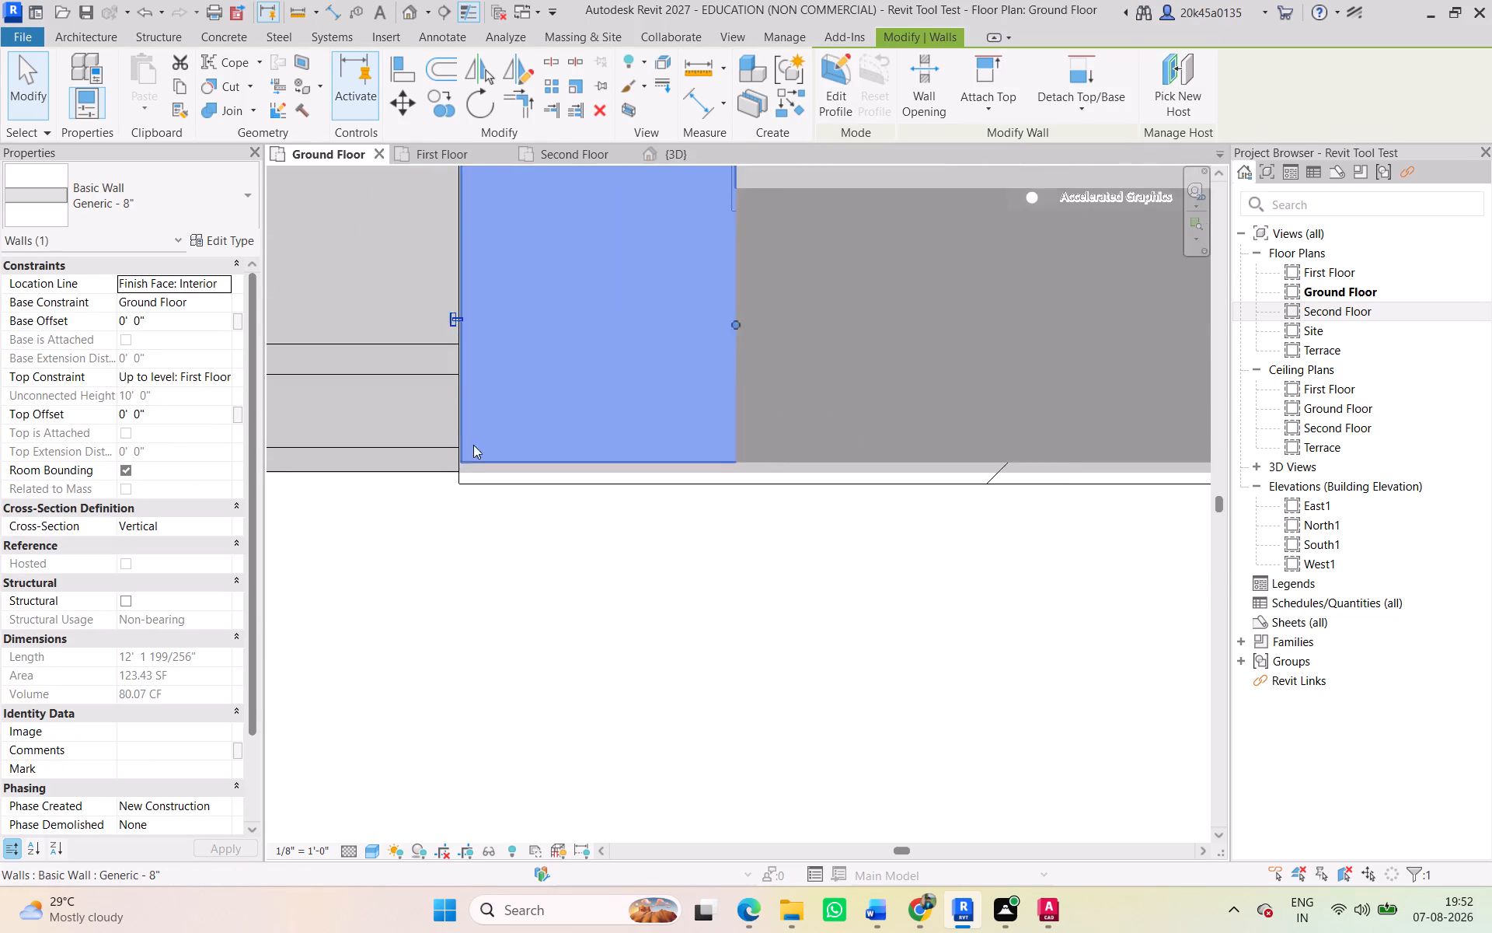
scroll(473, 445, "up", 8)
scroll(532, 505, "down", 10)
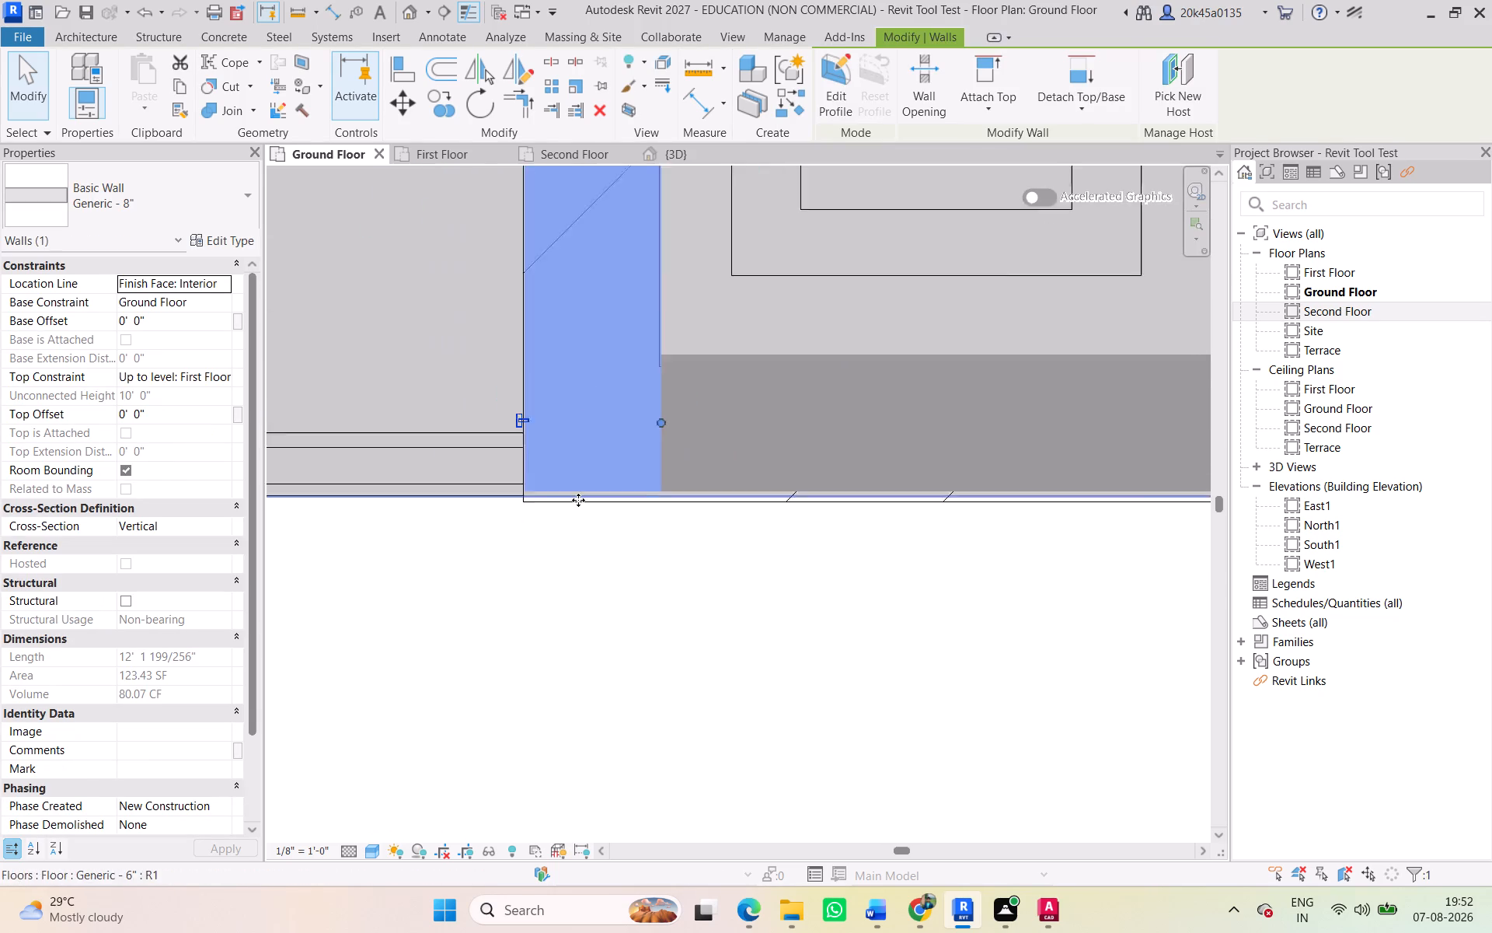
scroll(578, 500, "down", 17)
scroll(581, 470, "down", 4)
middle_click_drag(581, 470, 743, 410)
Undo the last change in the Ground Floor plan.
key("ctrl+z")
Start a new Ground Floor to First Floor stair with a sketched run at the staircase south of the toilets.
scroll(608, 408, "down", 10)
middle_click_drag(593, 389, 433, 16)
scroll(598, 484, "down", 17)
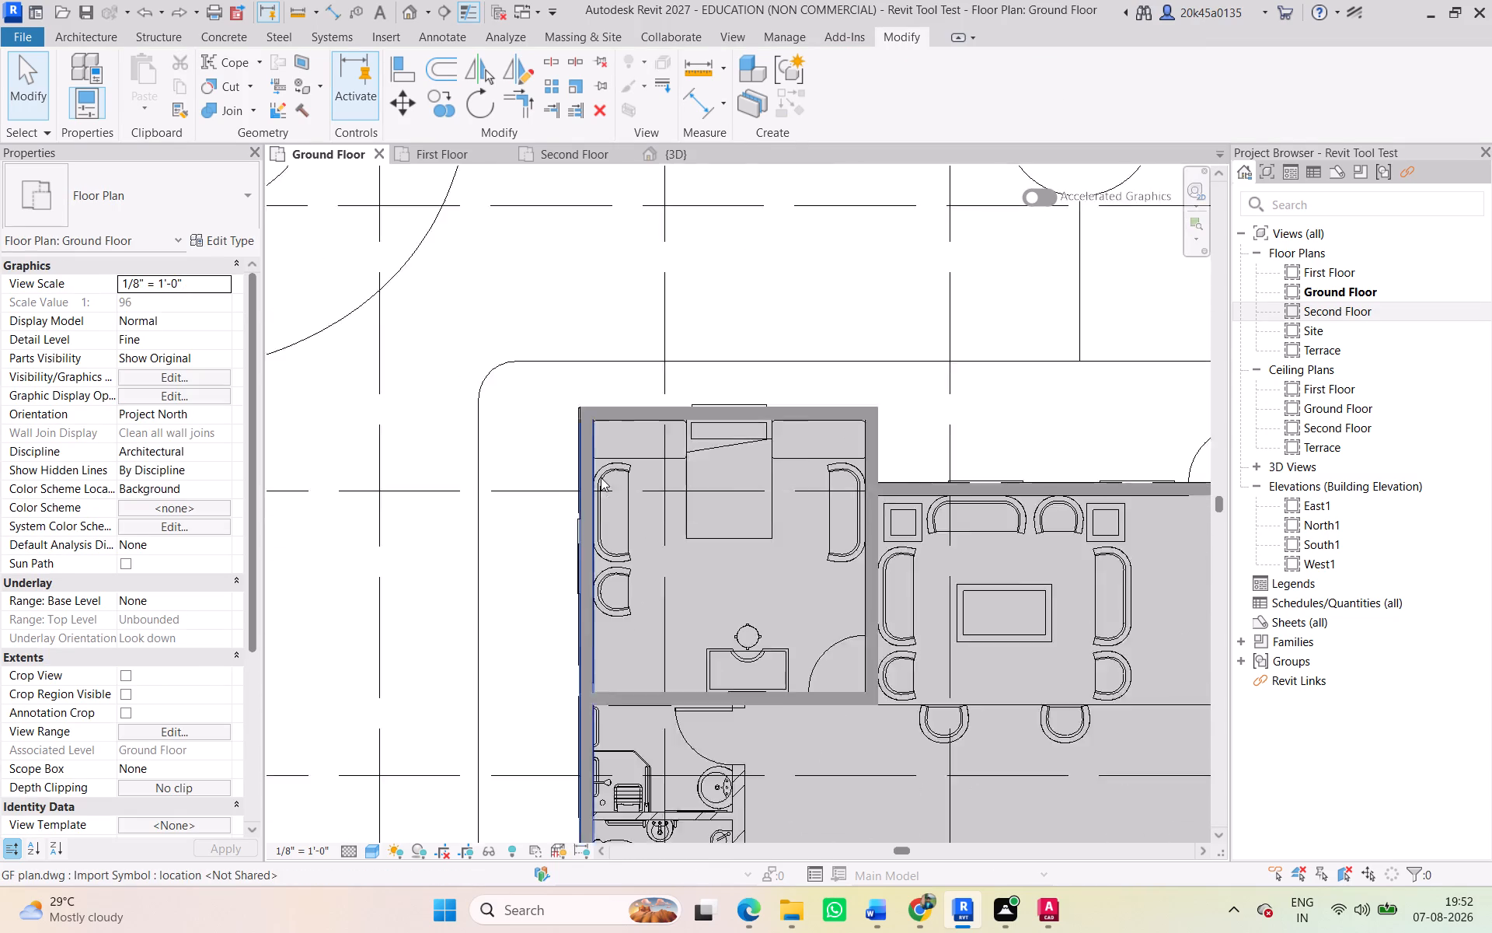
scroll(601, 477, "down", 2)
middle_click_drag(597, 463, 576, 282)
scroll(618, 508, "up", 10)
middle_click_drag(618, 514, 412, 510)
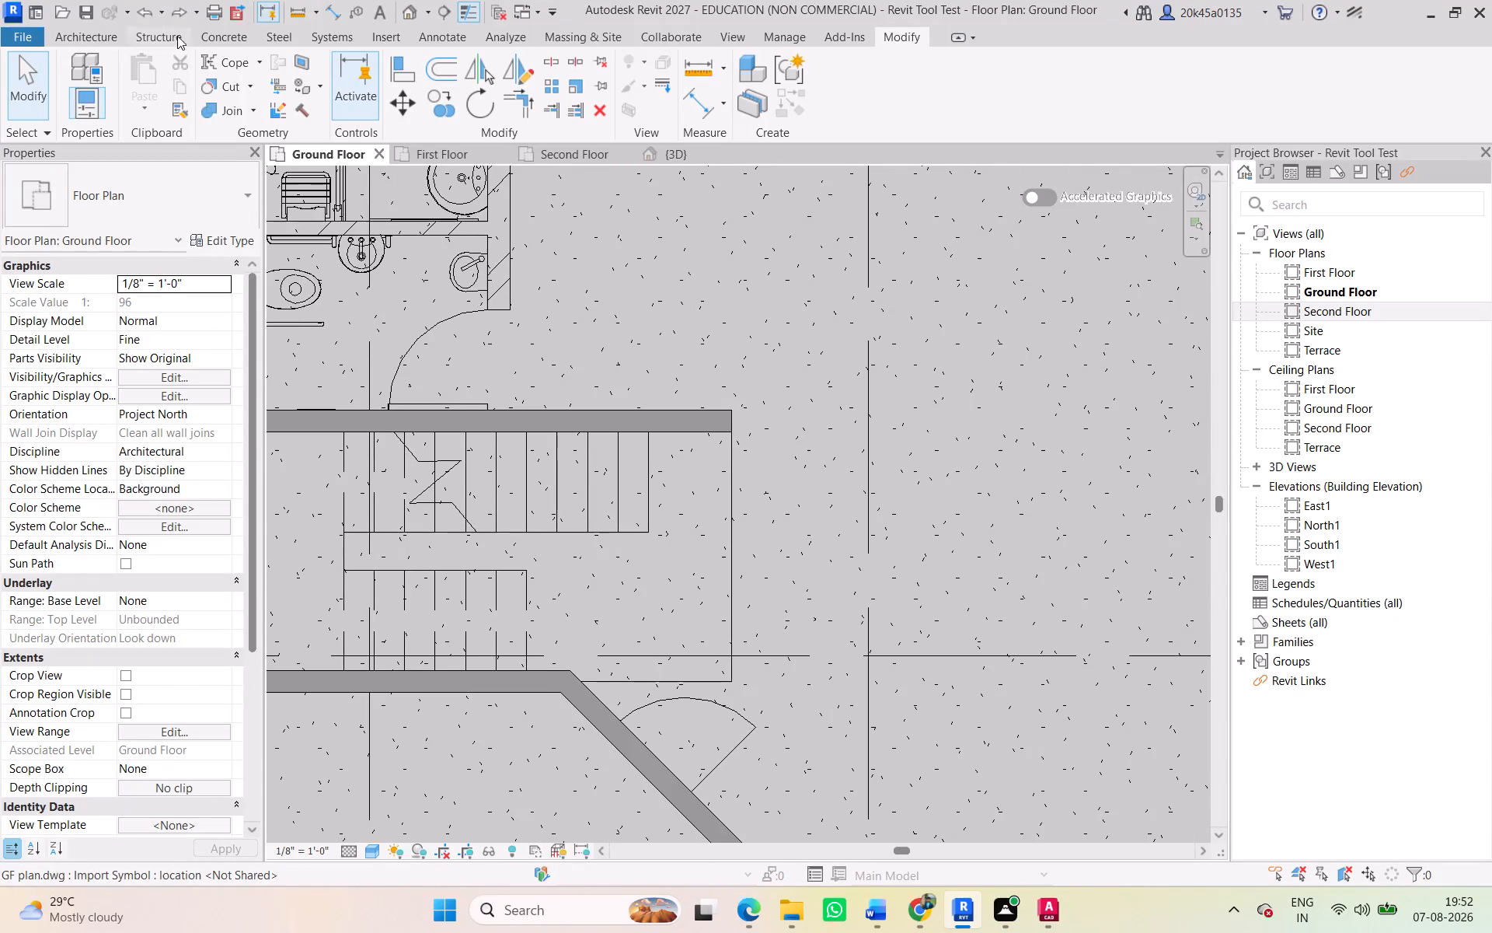
left_click(67, 39)
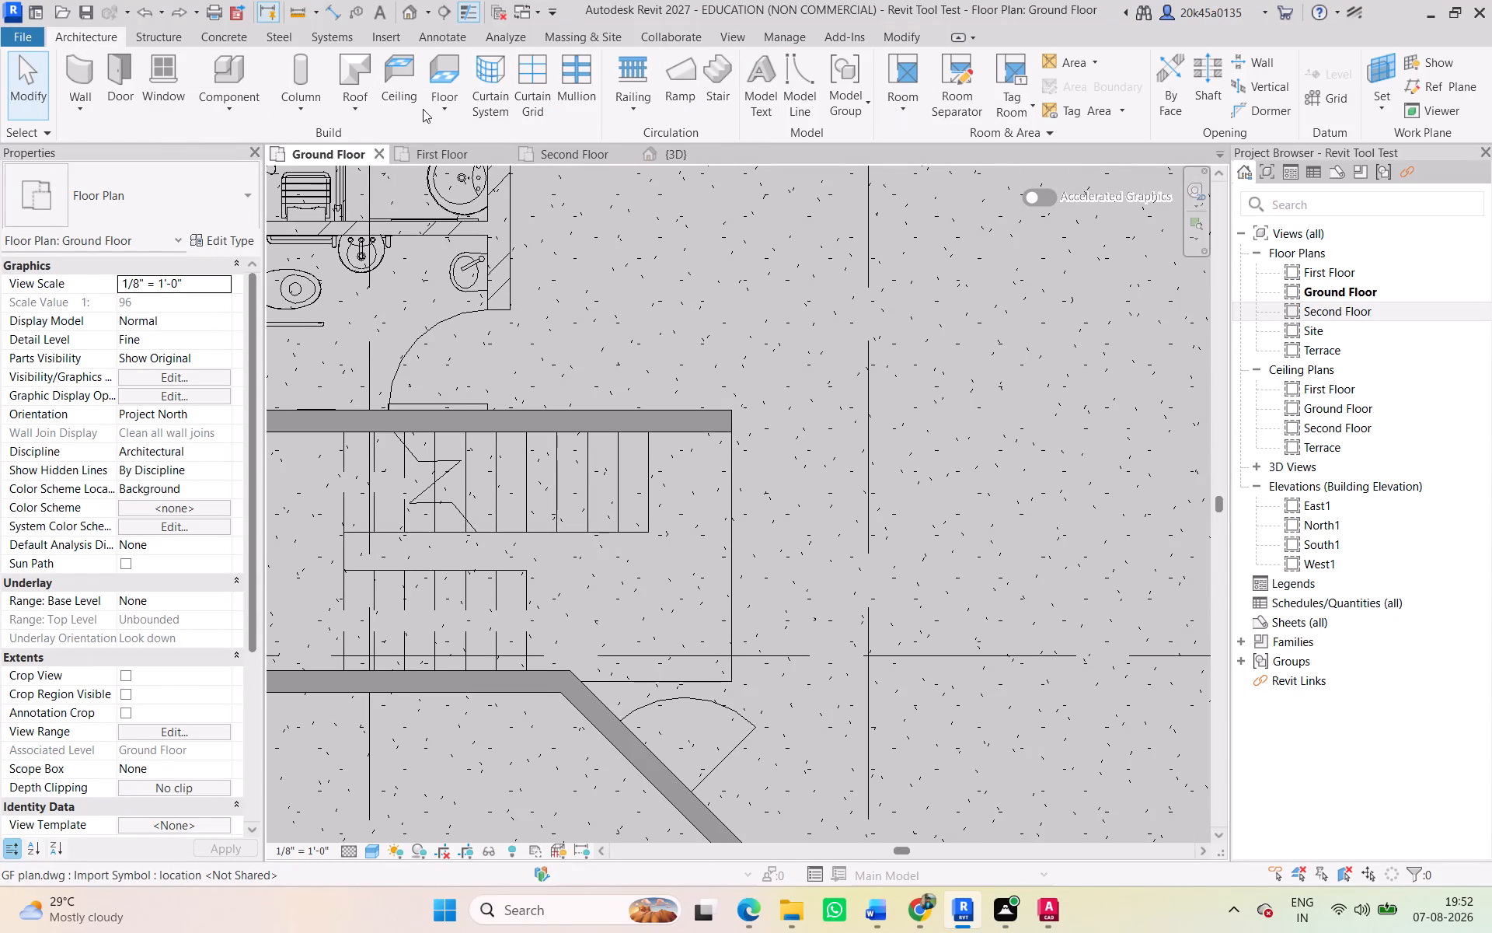
left_click(720, 89)
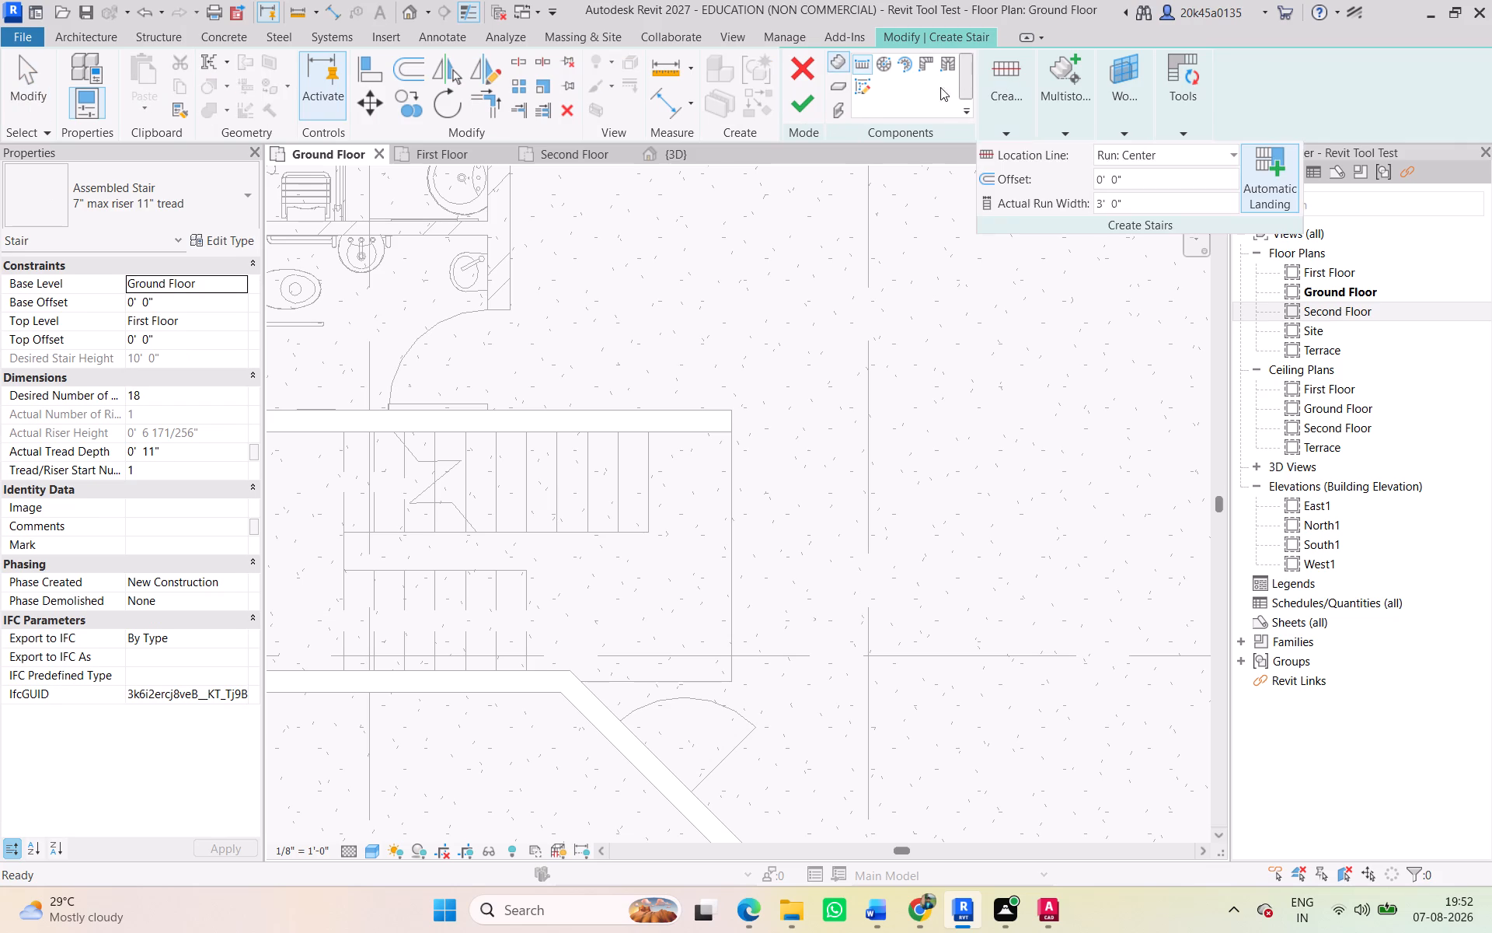
left_click(853, 67)
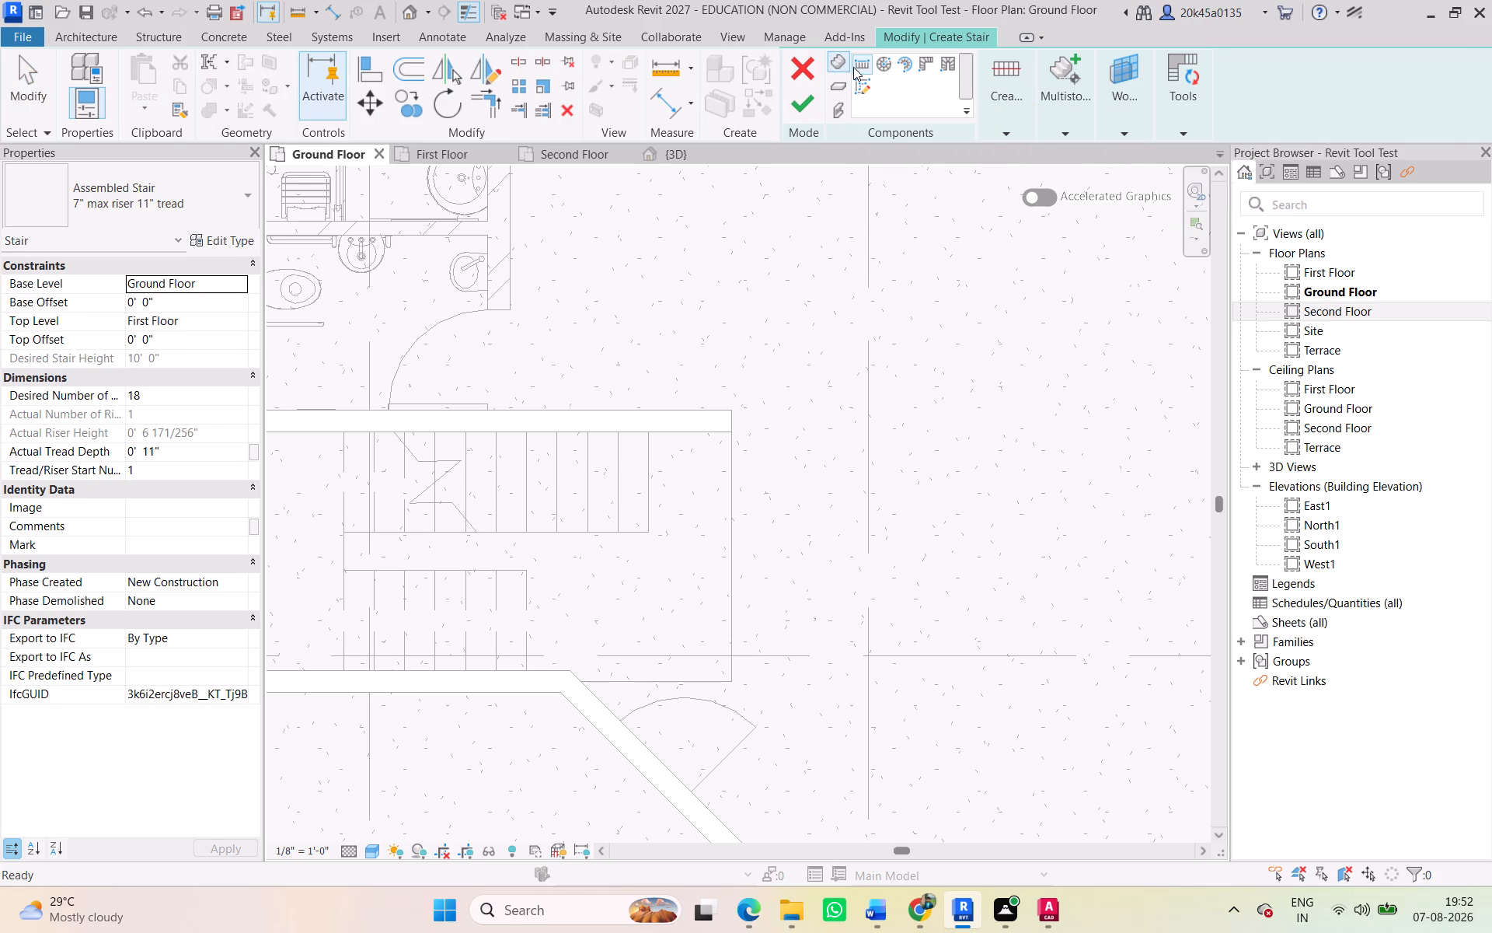
left_click(865, 67)
left_click(860, 82)
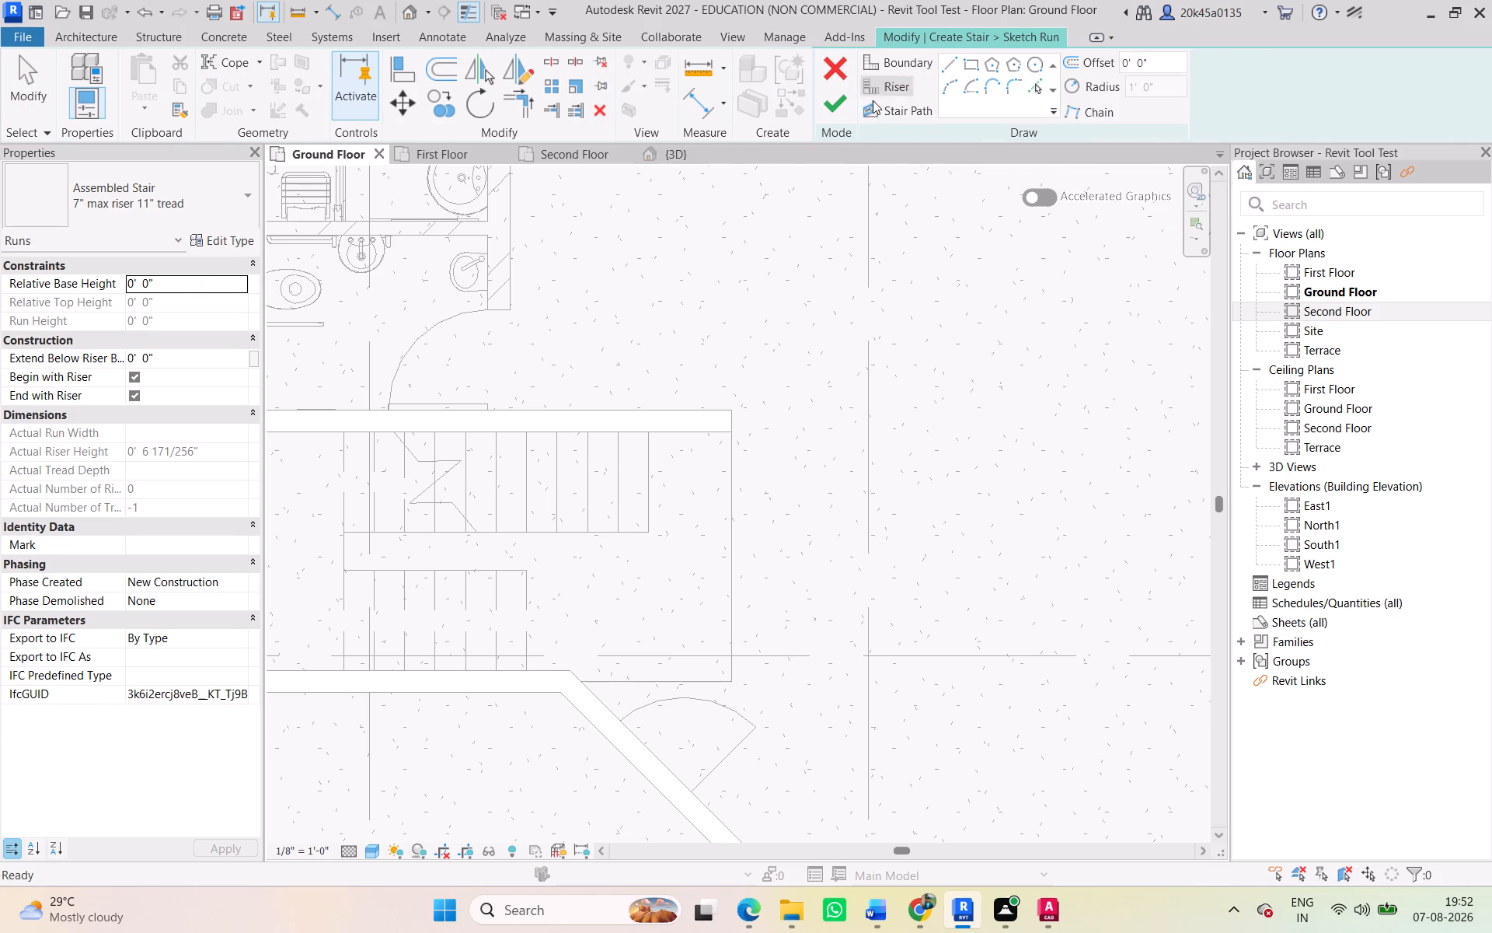
Pick the stairwell's north, west and south wall faces, both flights' inner edges and the connecting landing edge as stair boundary lines.
left_click(954, 71)
scroll(524, 332, "down", 3)
middle_click_drag(521, 334, 755, 269)
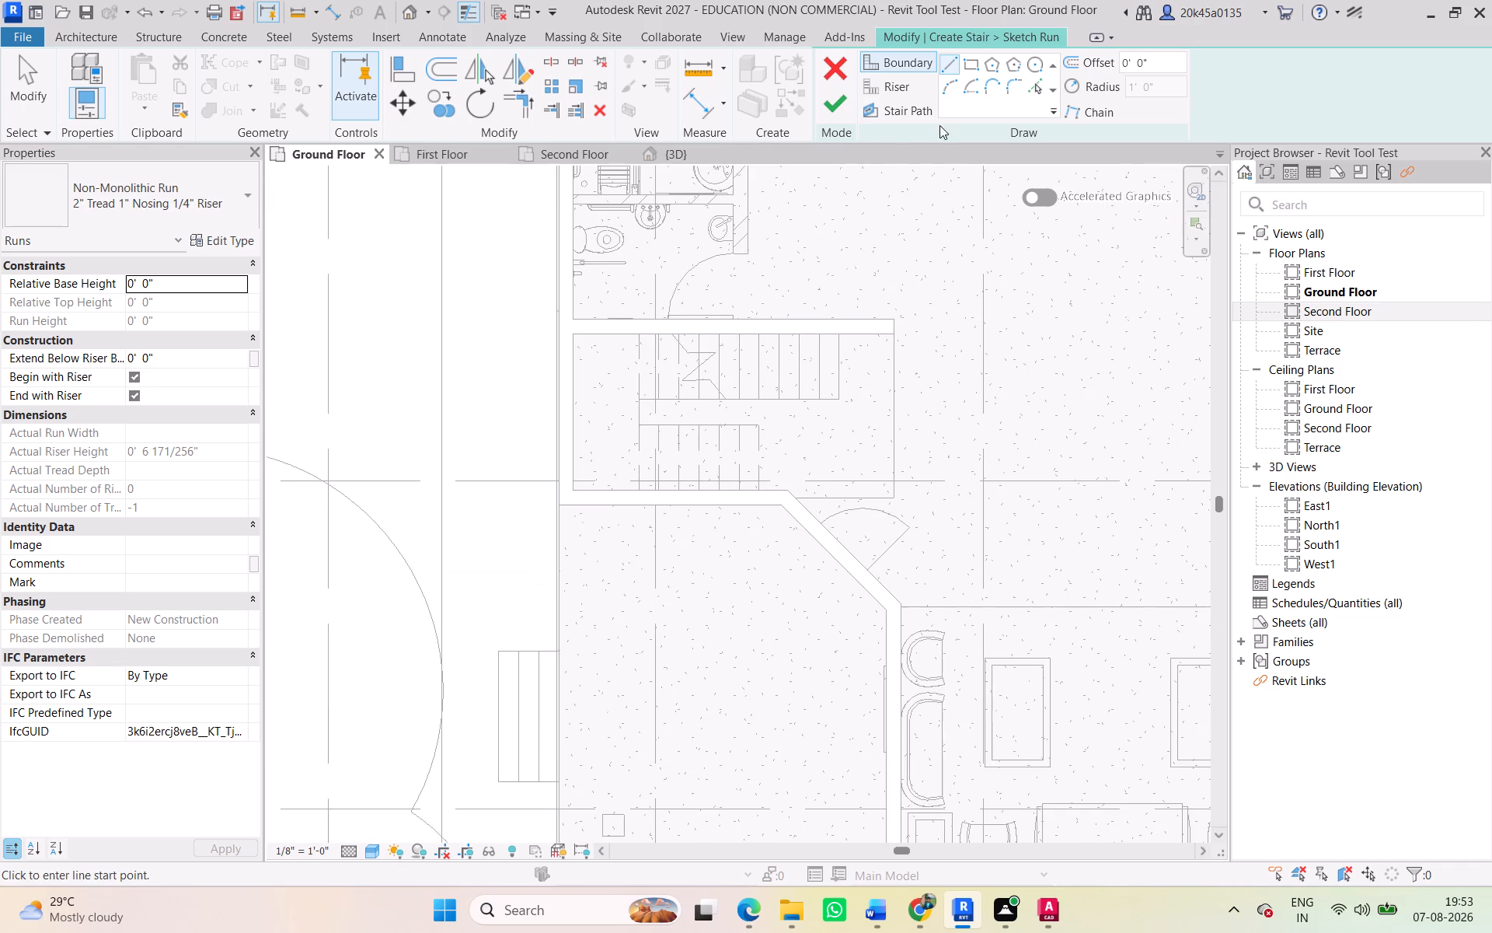
left_click(1044, 89)
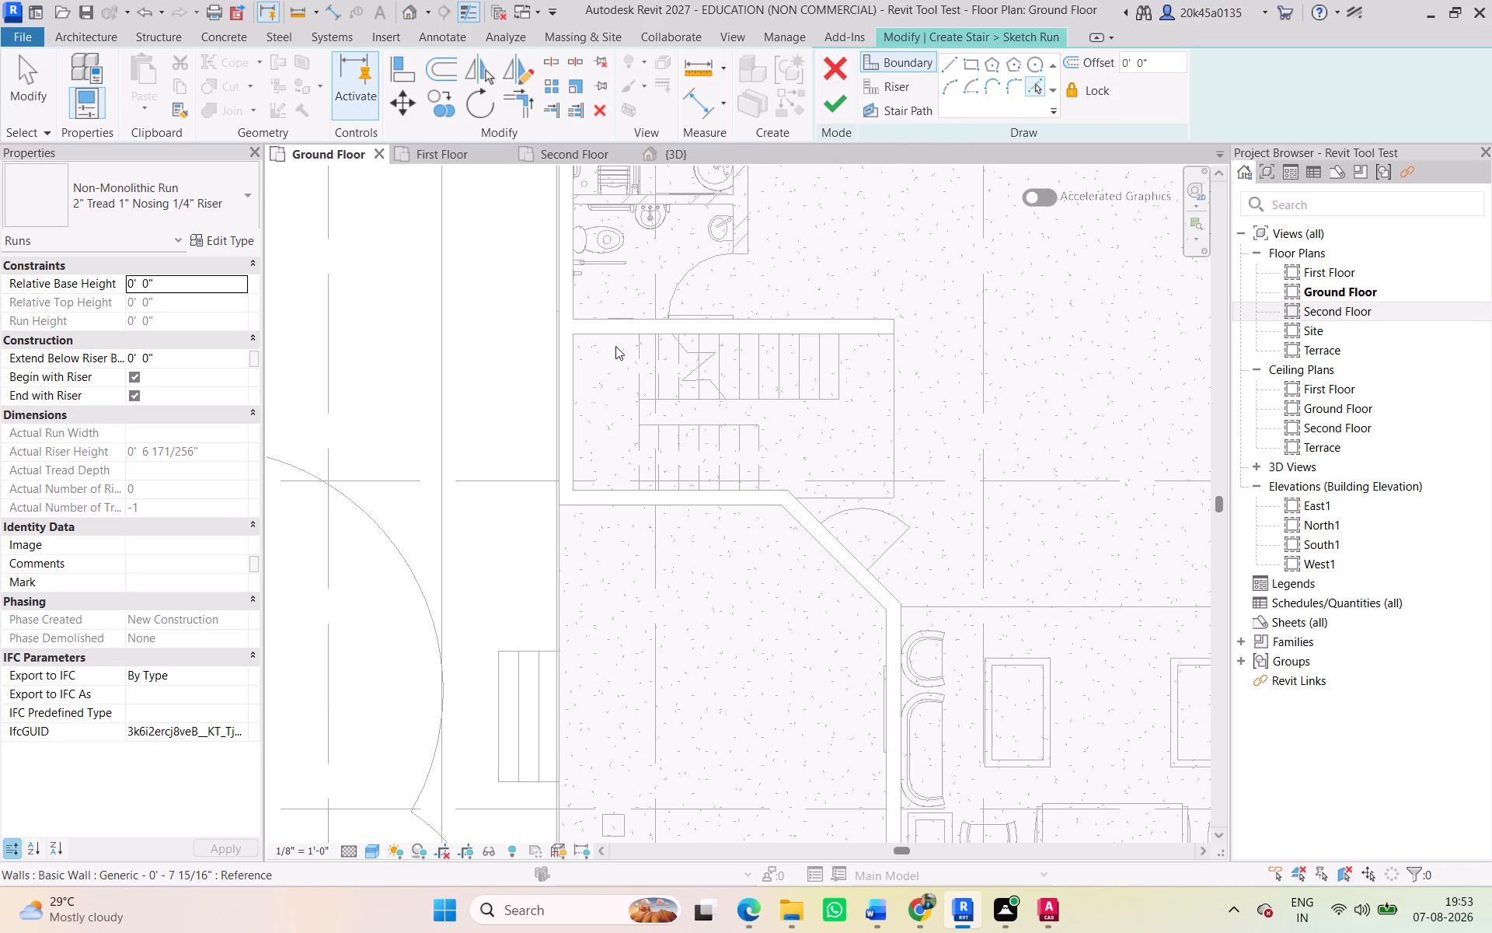
left_click(608, 330)
left_click(571, 383)
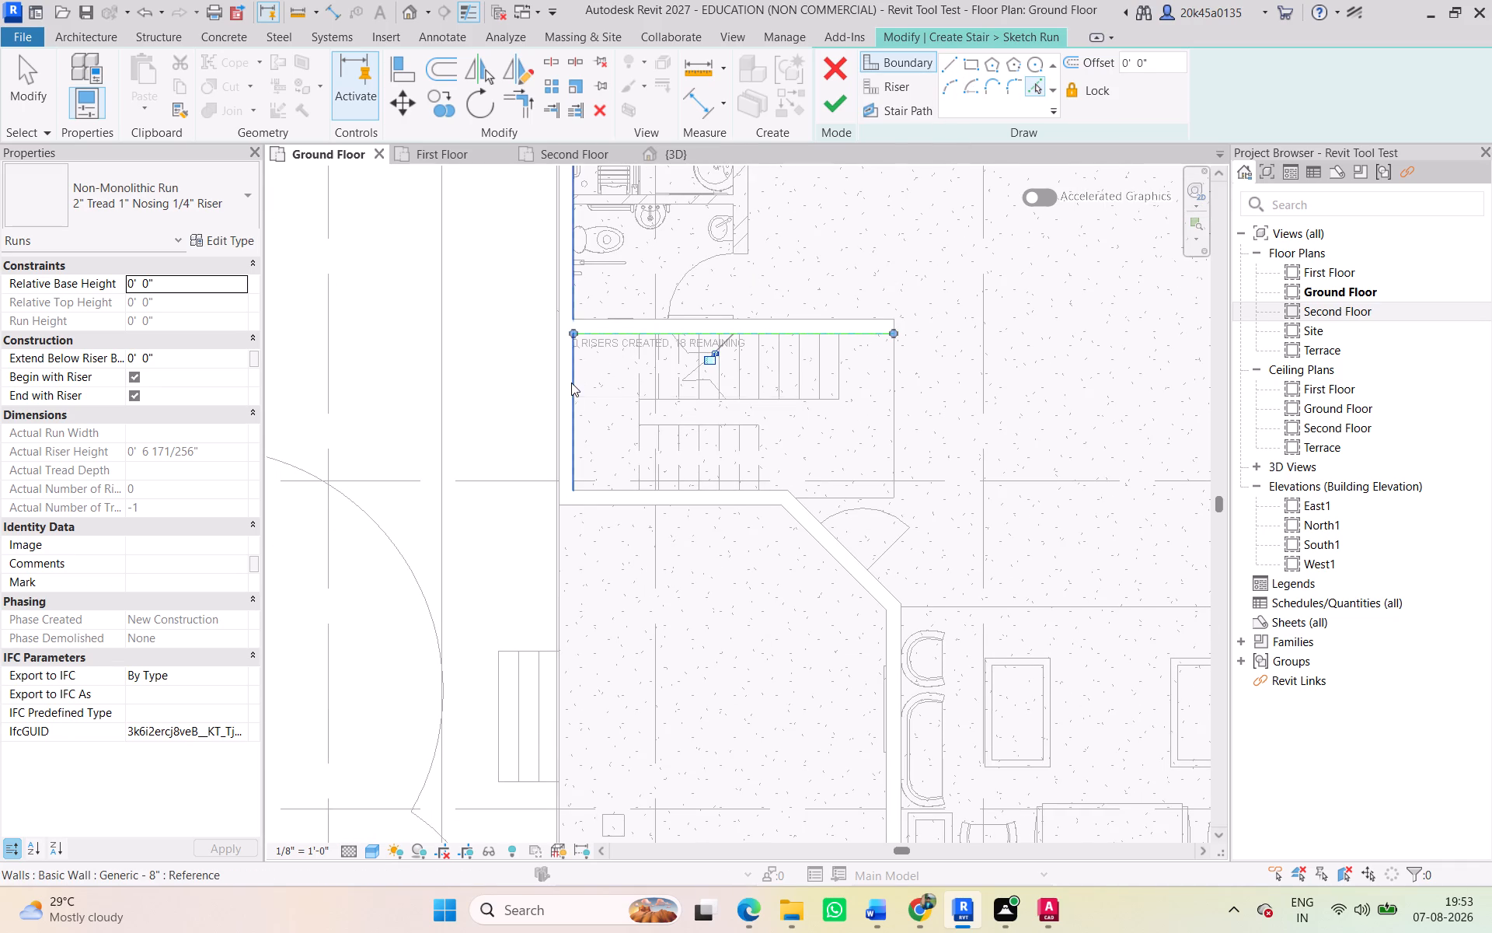
scroll(617, 491, "up", 5)
left_click(614, 487)
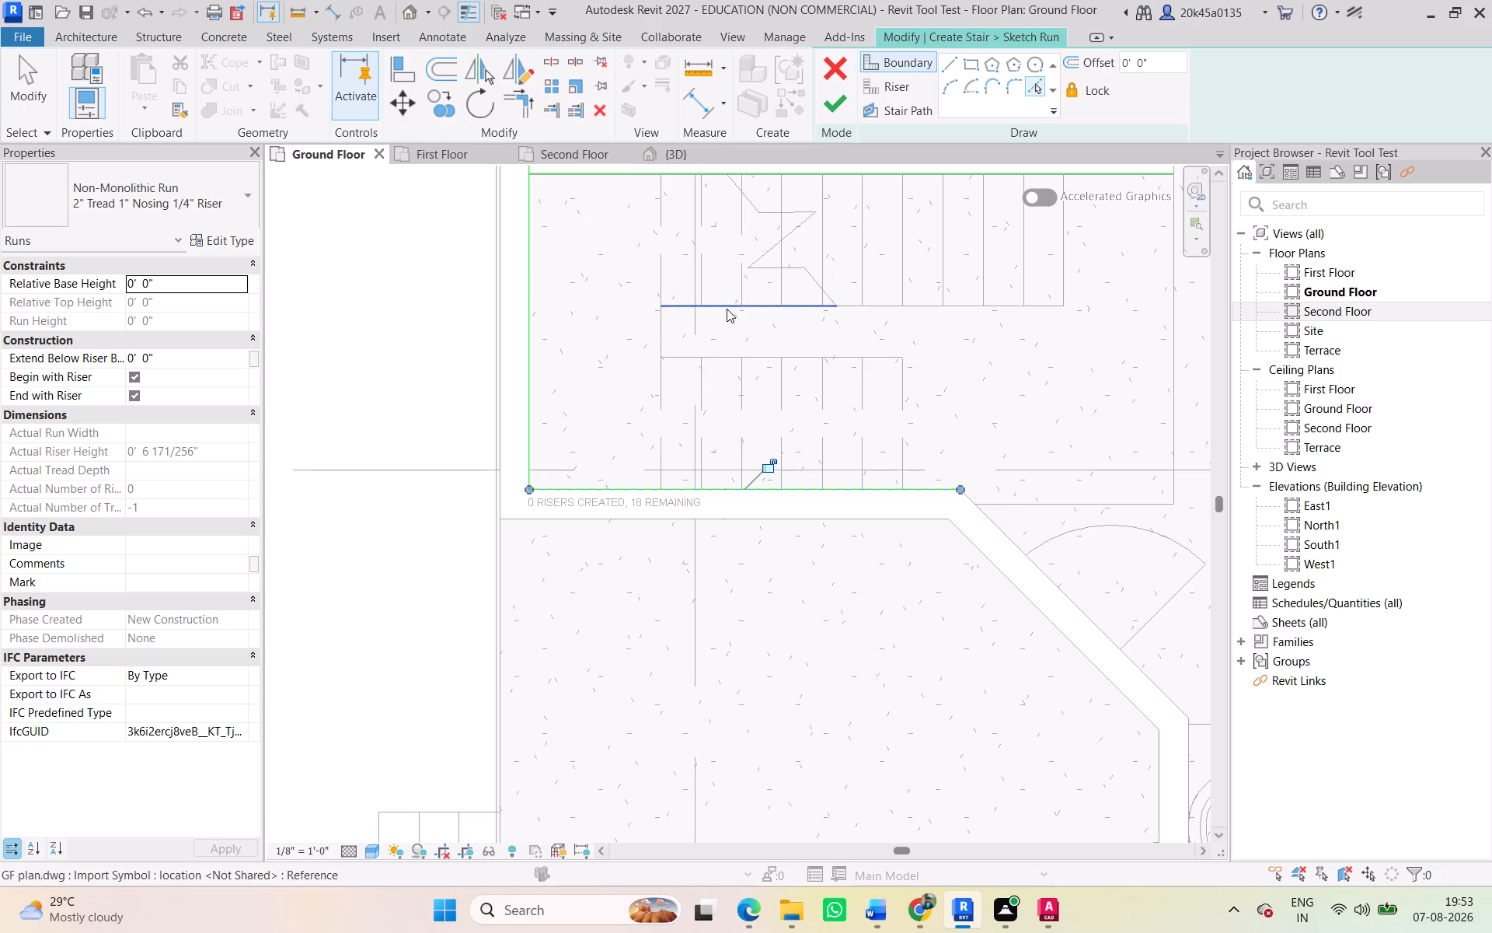
left_click(727, 309)
left_click(718, 354)
left_click(662, 333)
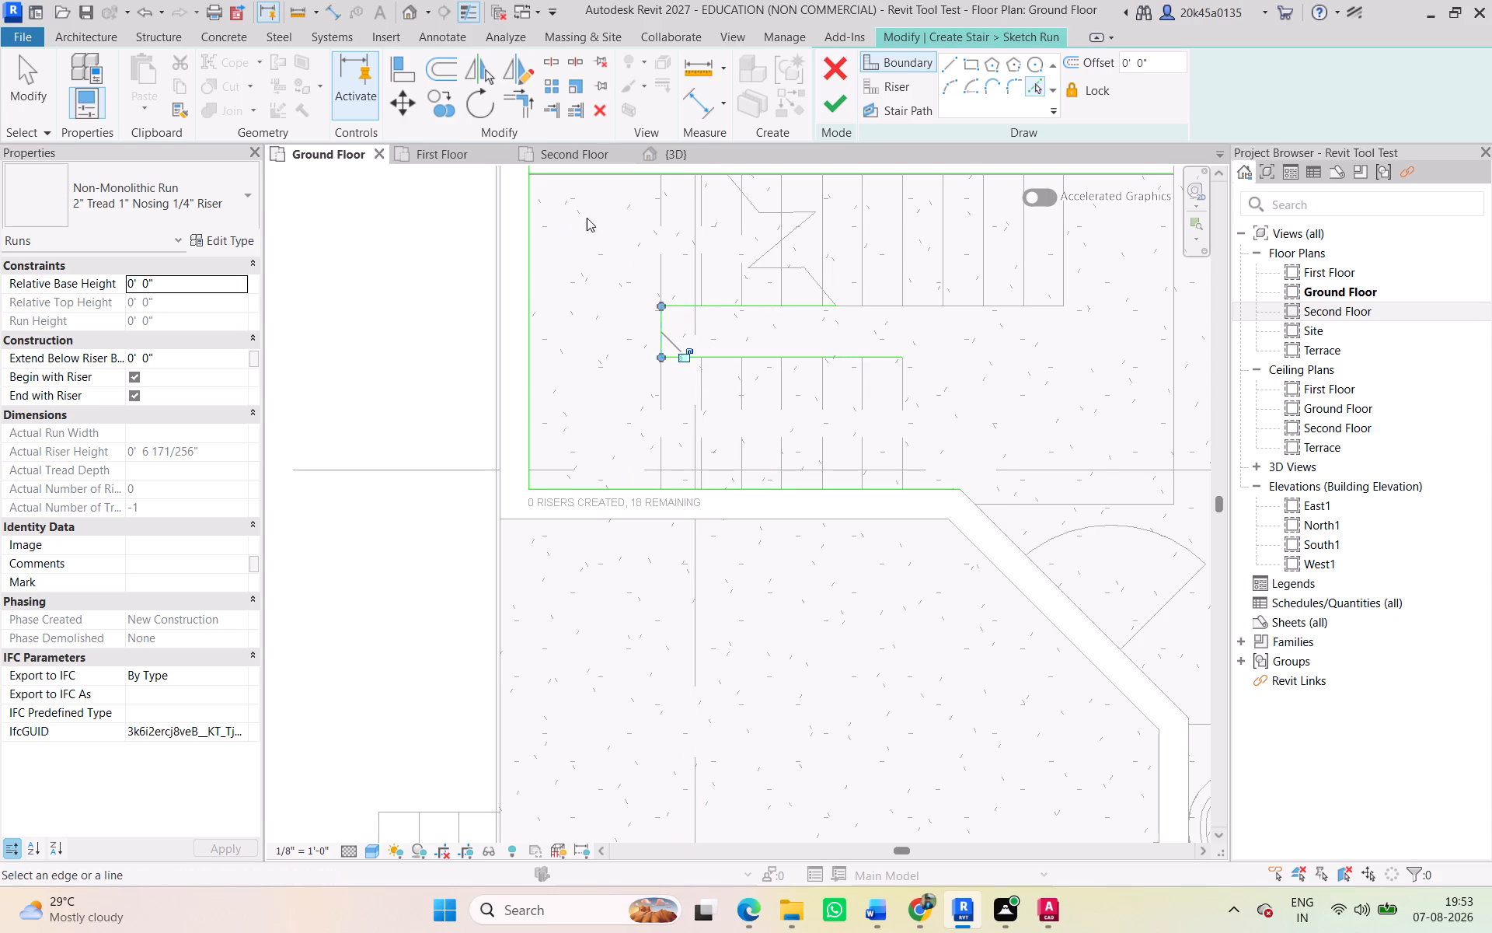
Trim the boundary lines into corners at the stairwell's north-west corner and where the landing edge meets the upper flight's inner edge.
left_click(530, 101)
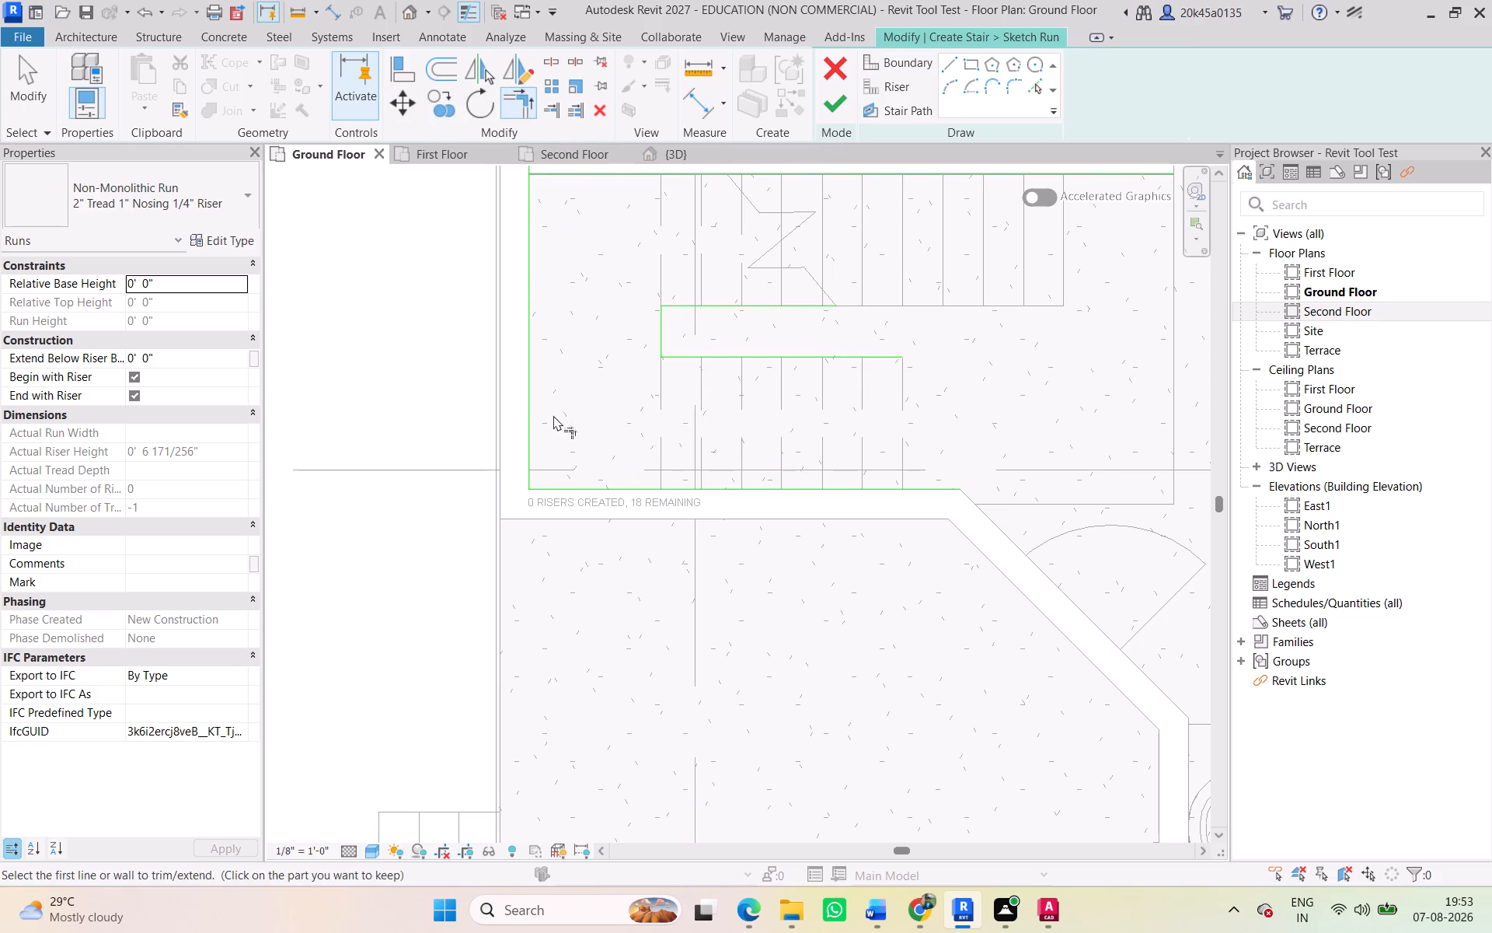
left_click(530, 425)
left_click(559, 175)
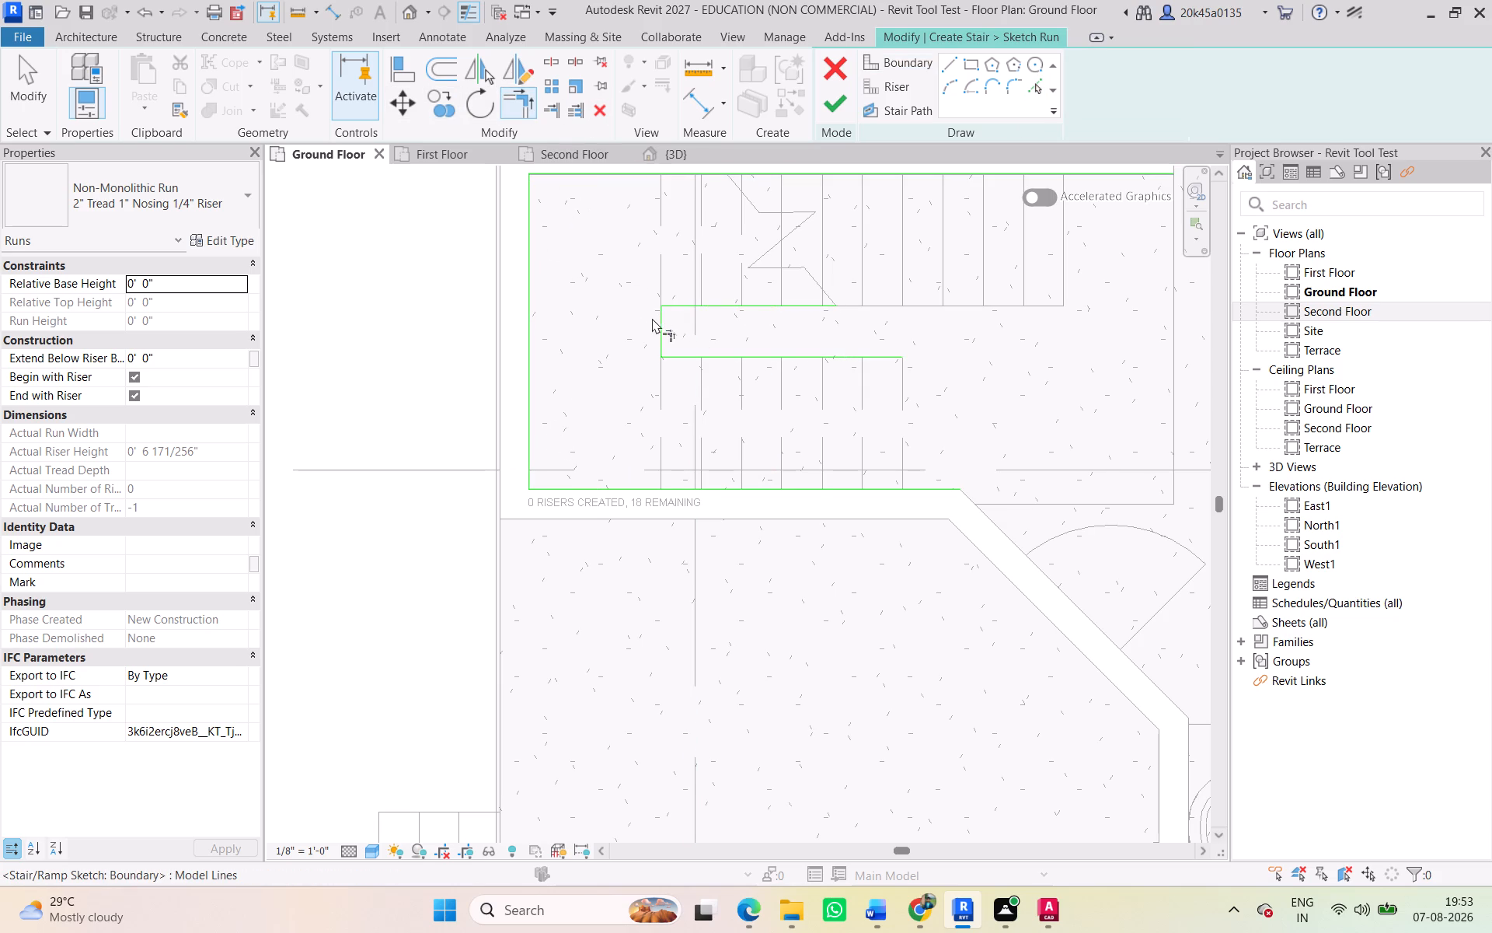
left_click(662, 319)
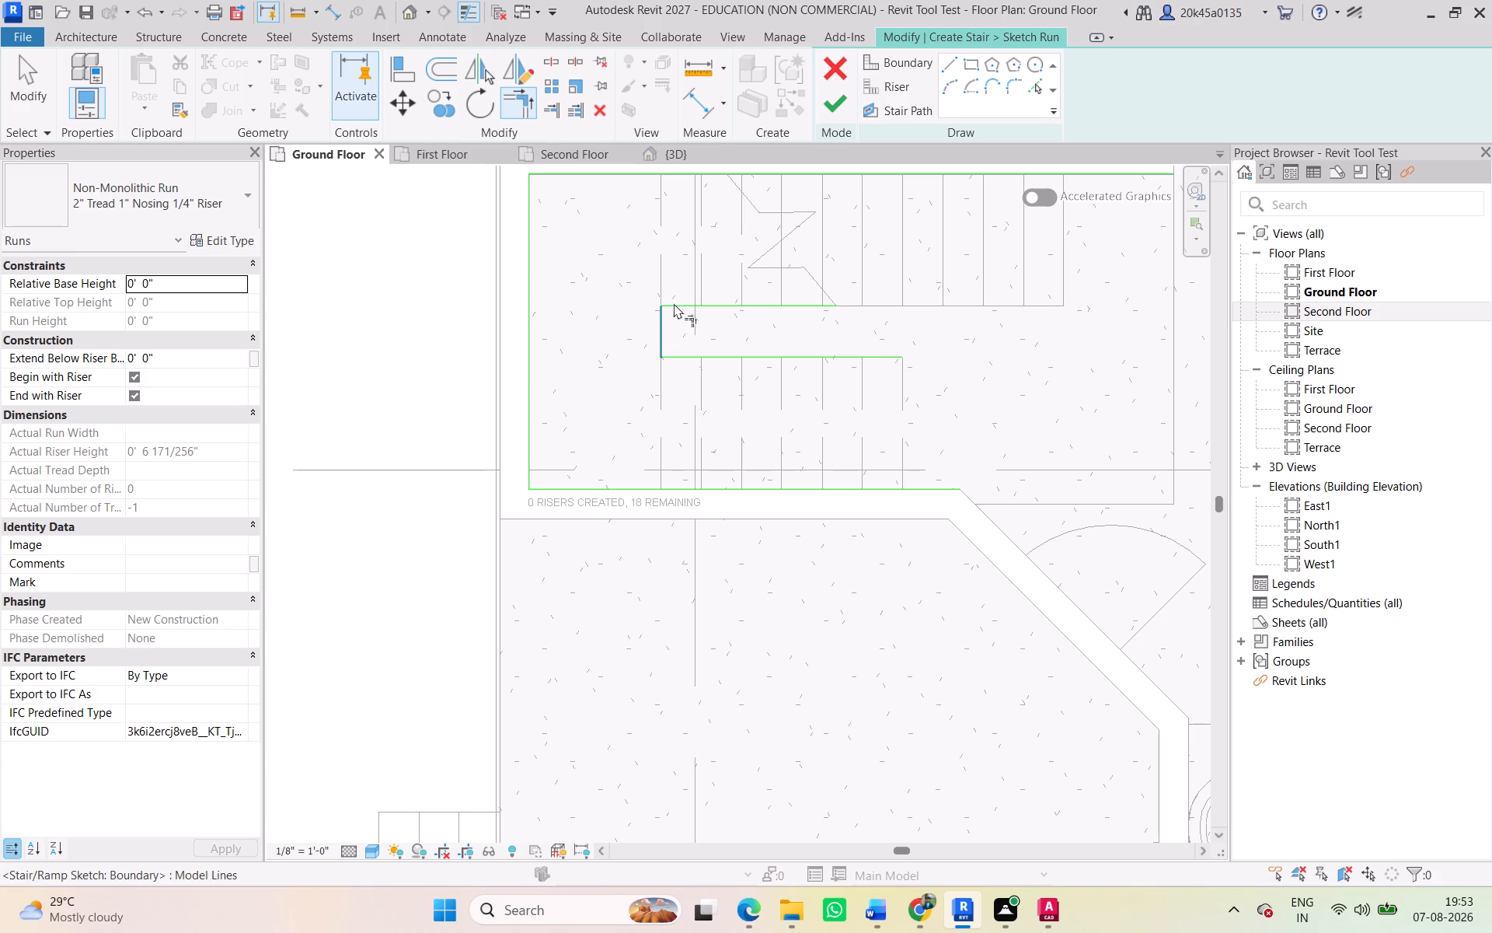
left_click(675, 305)
left_click(605, 327)
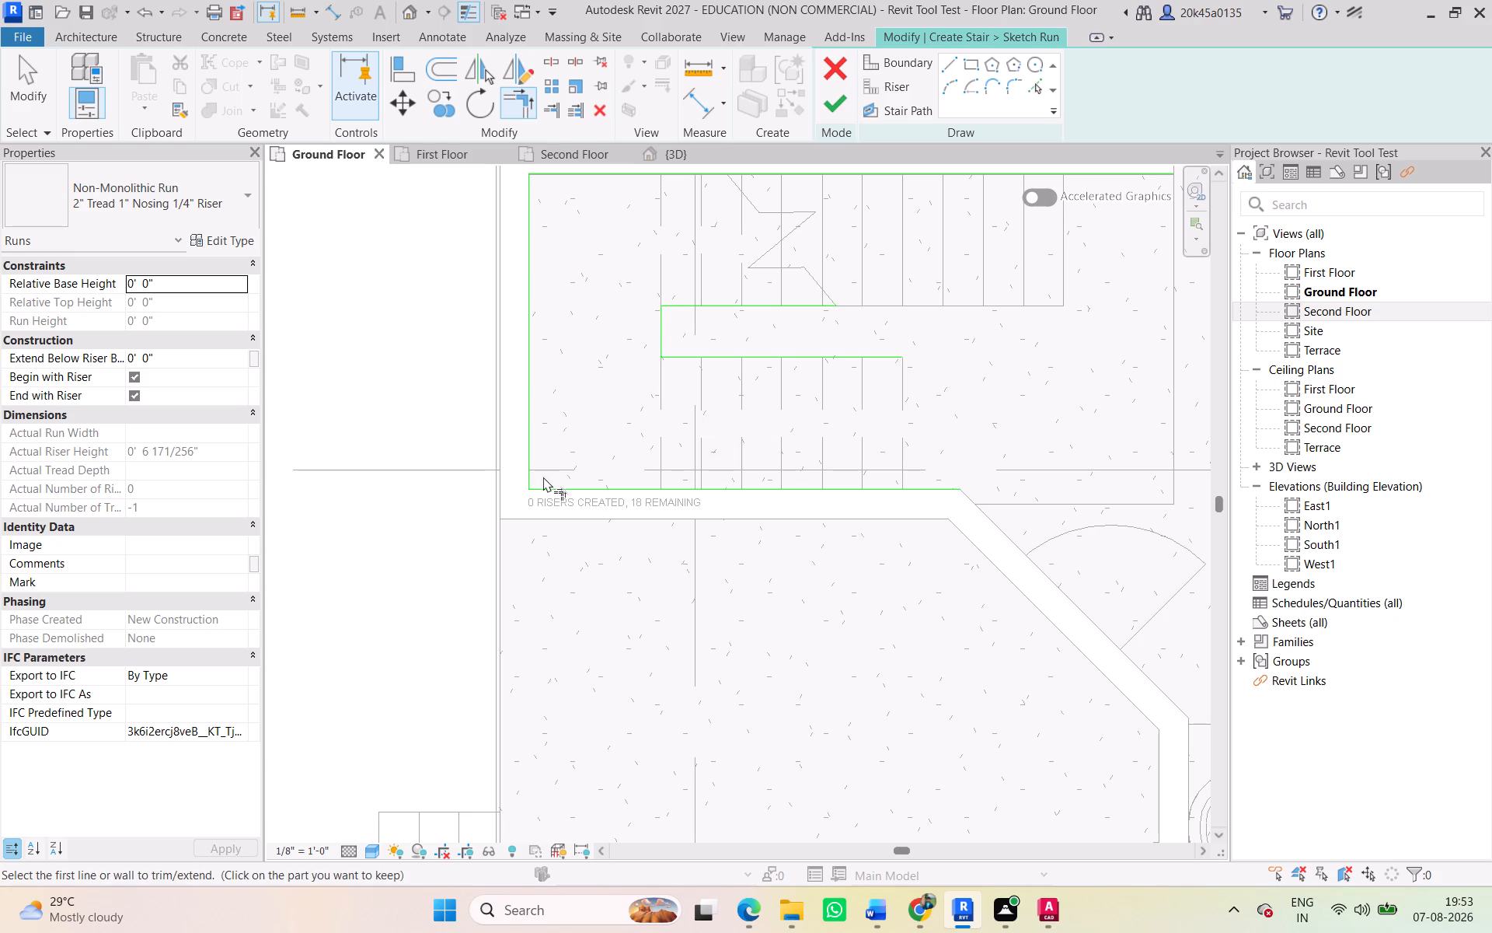
middle_click_drag(859, 448, 744, 473)
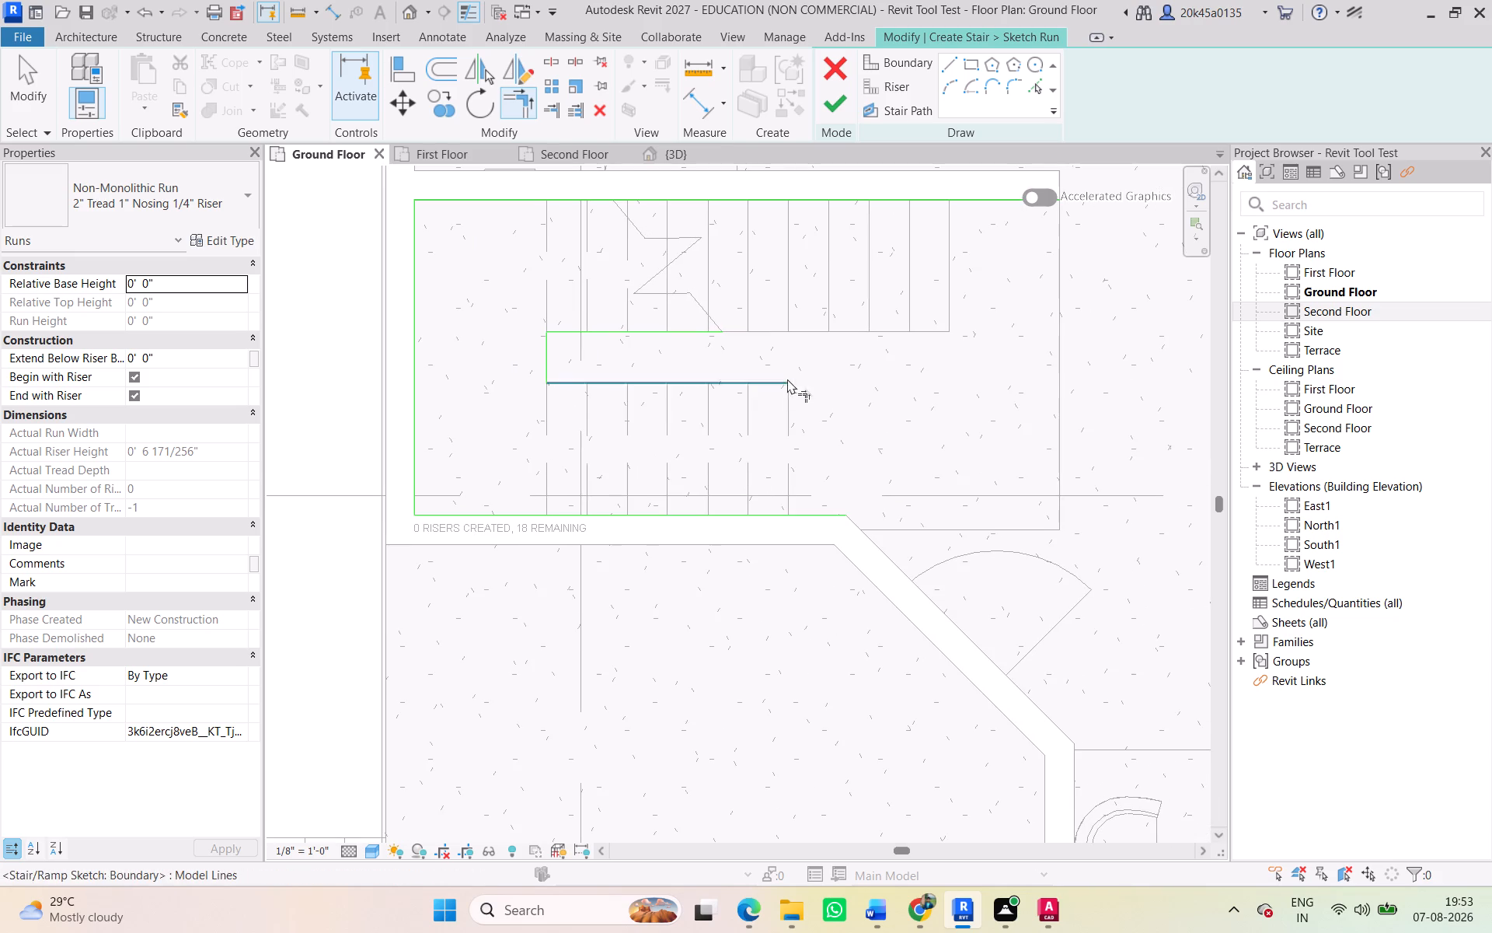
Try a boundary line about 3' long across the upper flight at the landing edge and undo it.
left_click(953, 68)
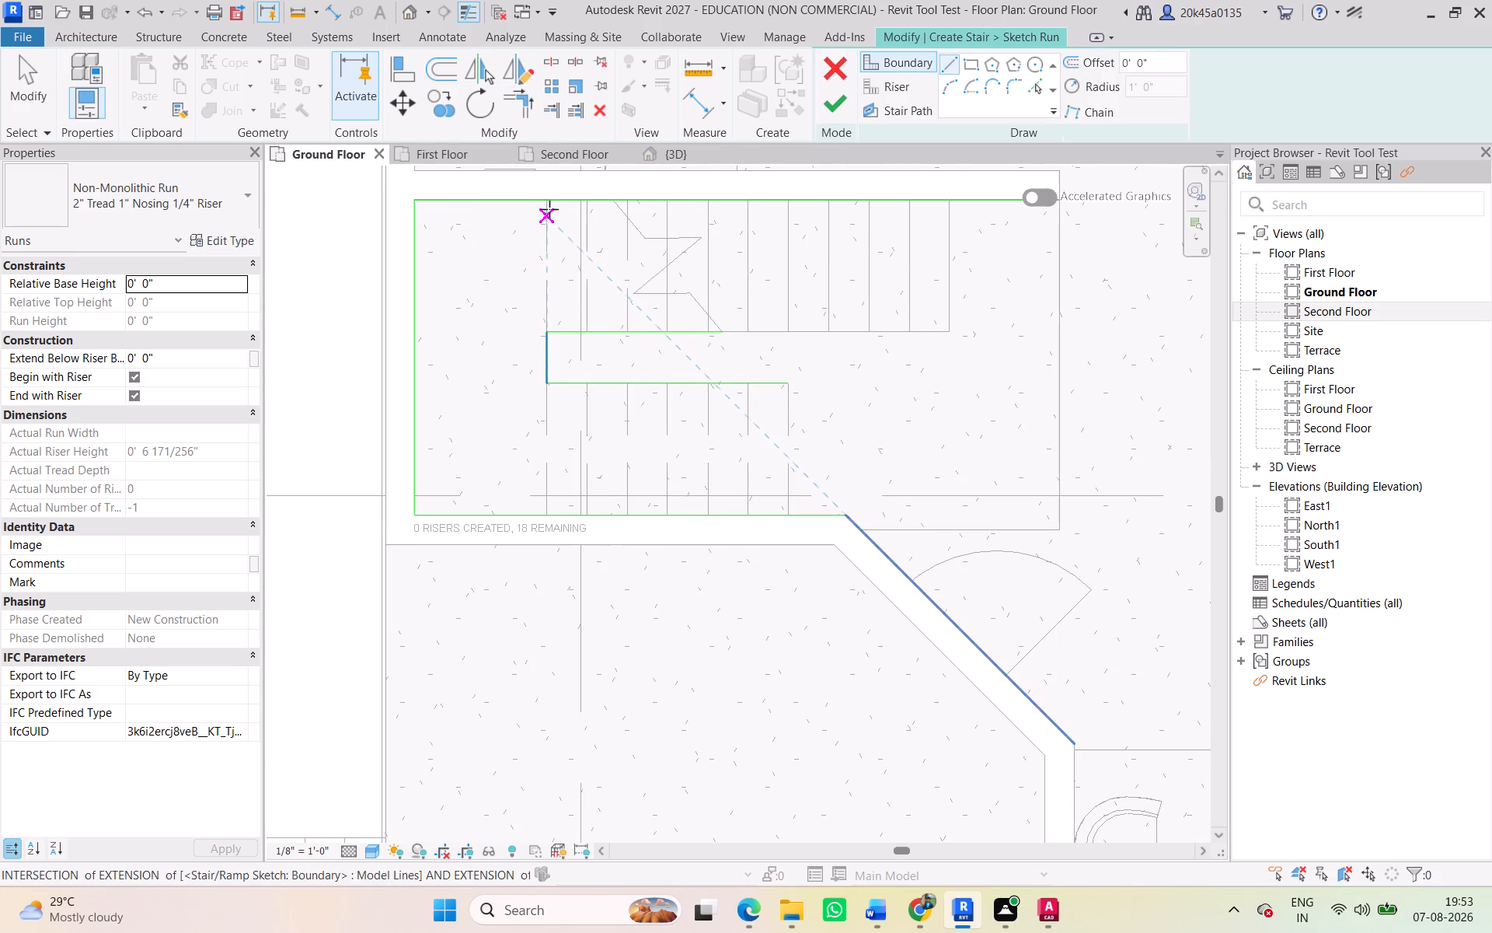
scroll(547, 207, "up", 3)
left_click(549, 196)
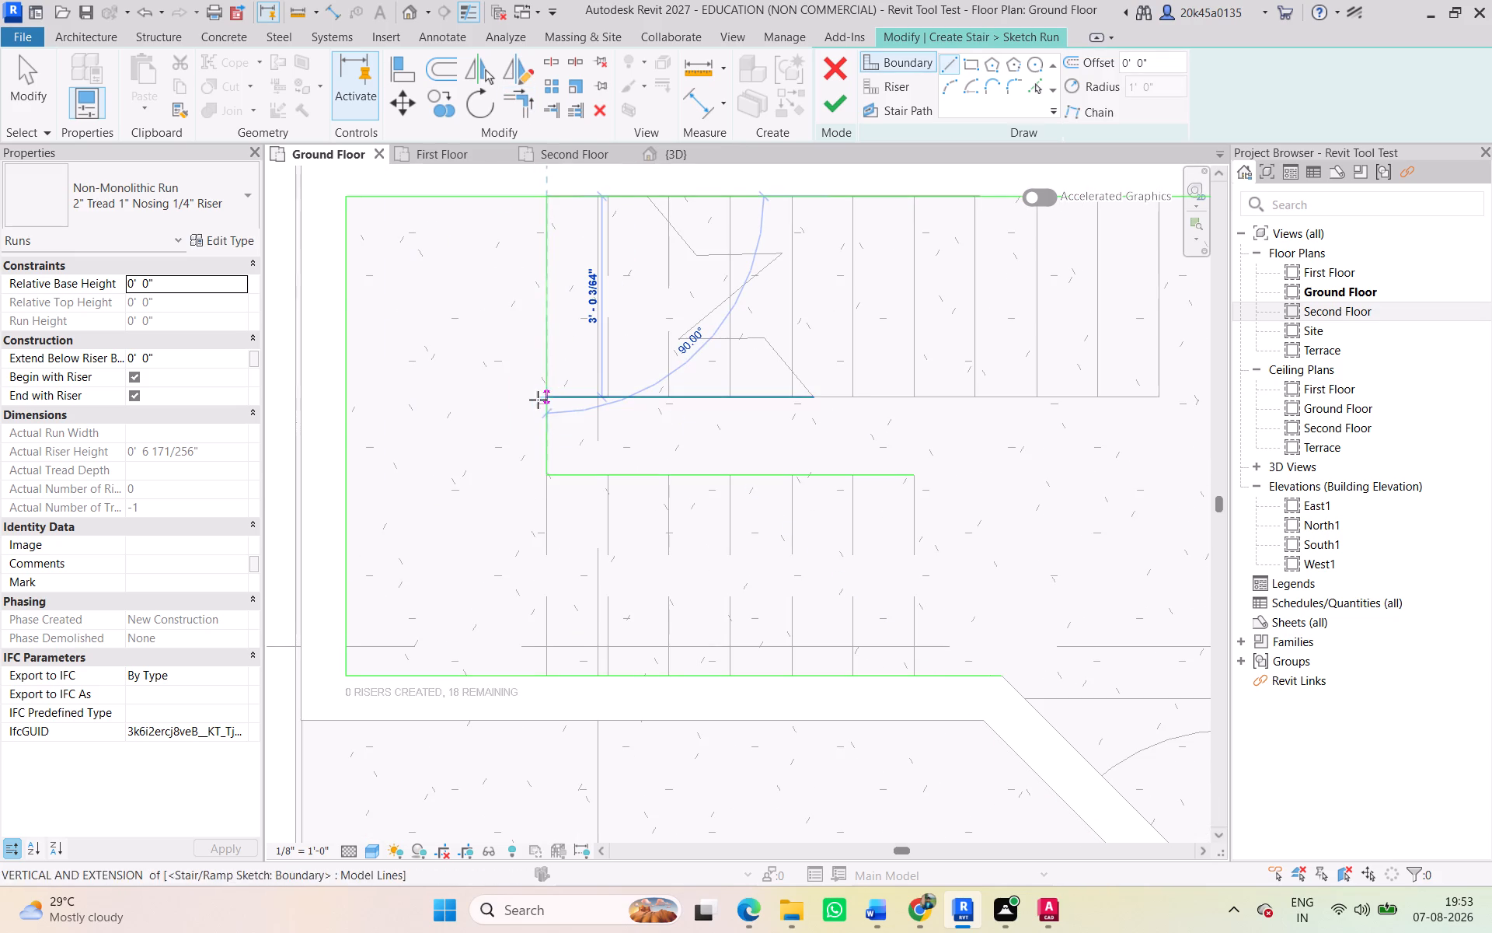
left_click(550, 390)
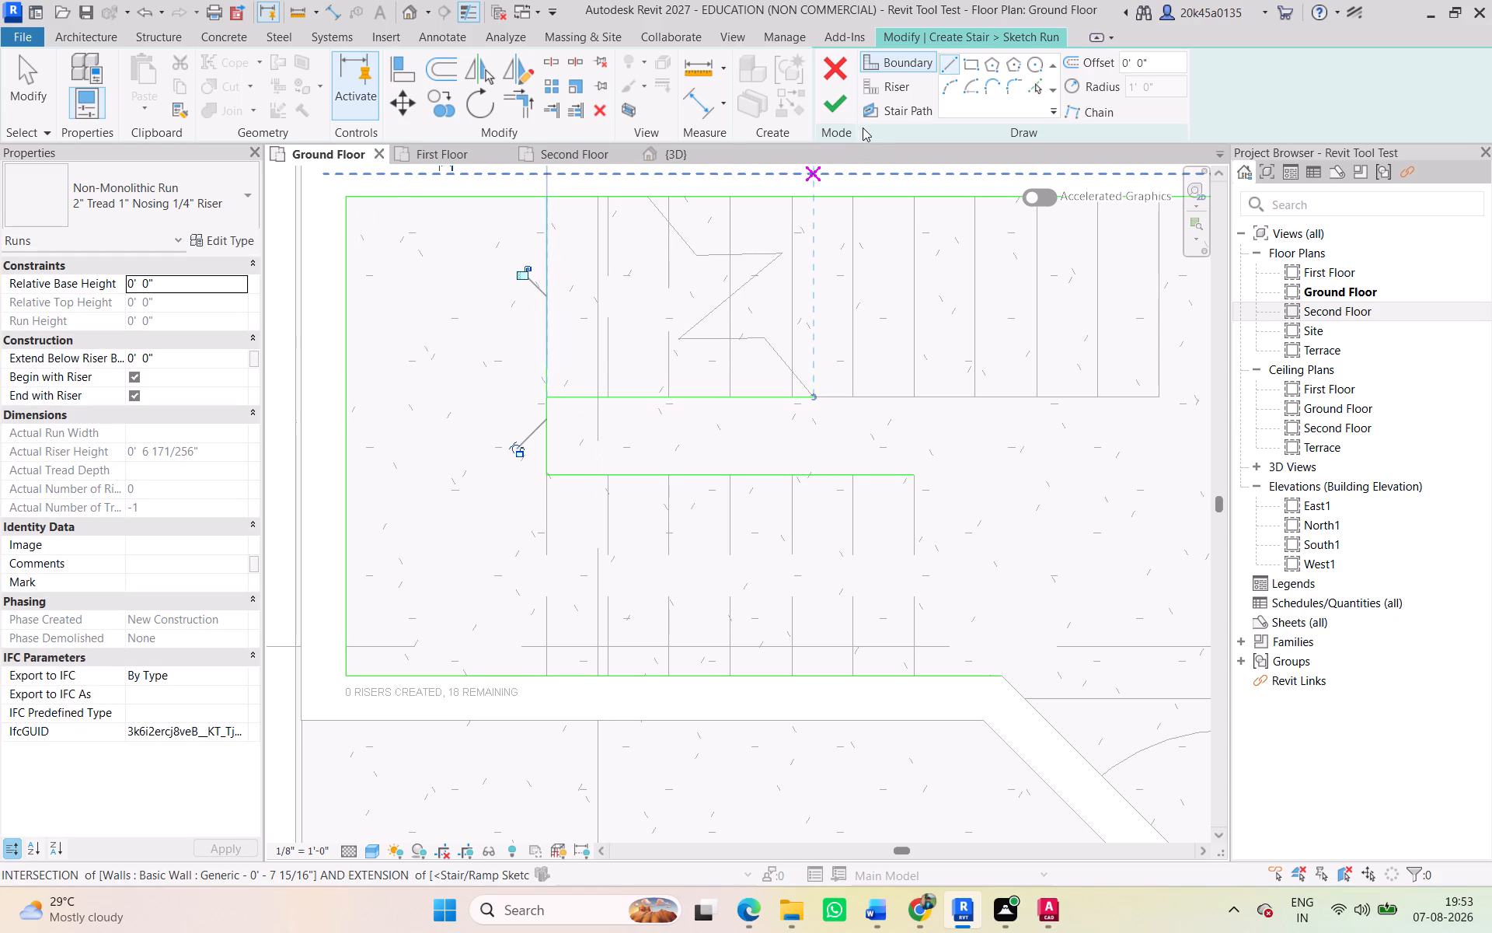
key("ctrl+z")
Draw one riser line across each flight at the landing edge, spanning from the outer boundary to the inner boundary.
left_click(879, 93)
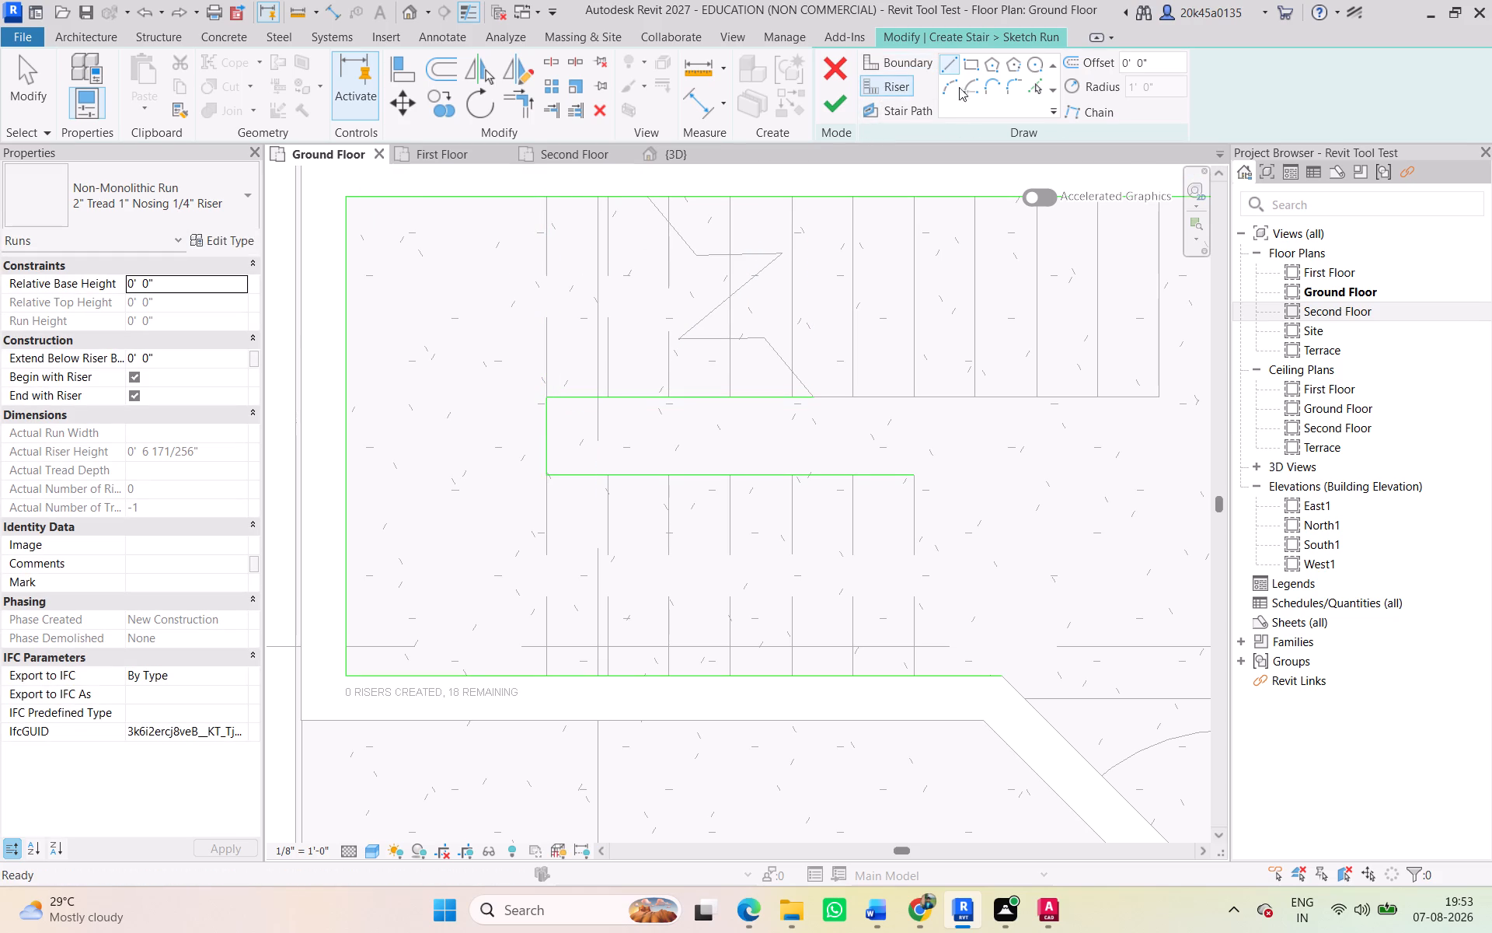
left_click(947, 61)
left_click(547, 397)
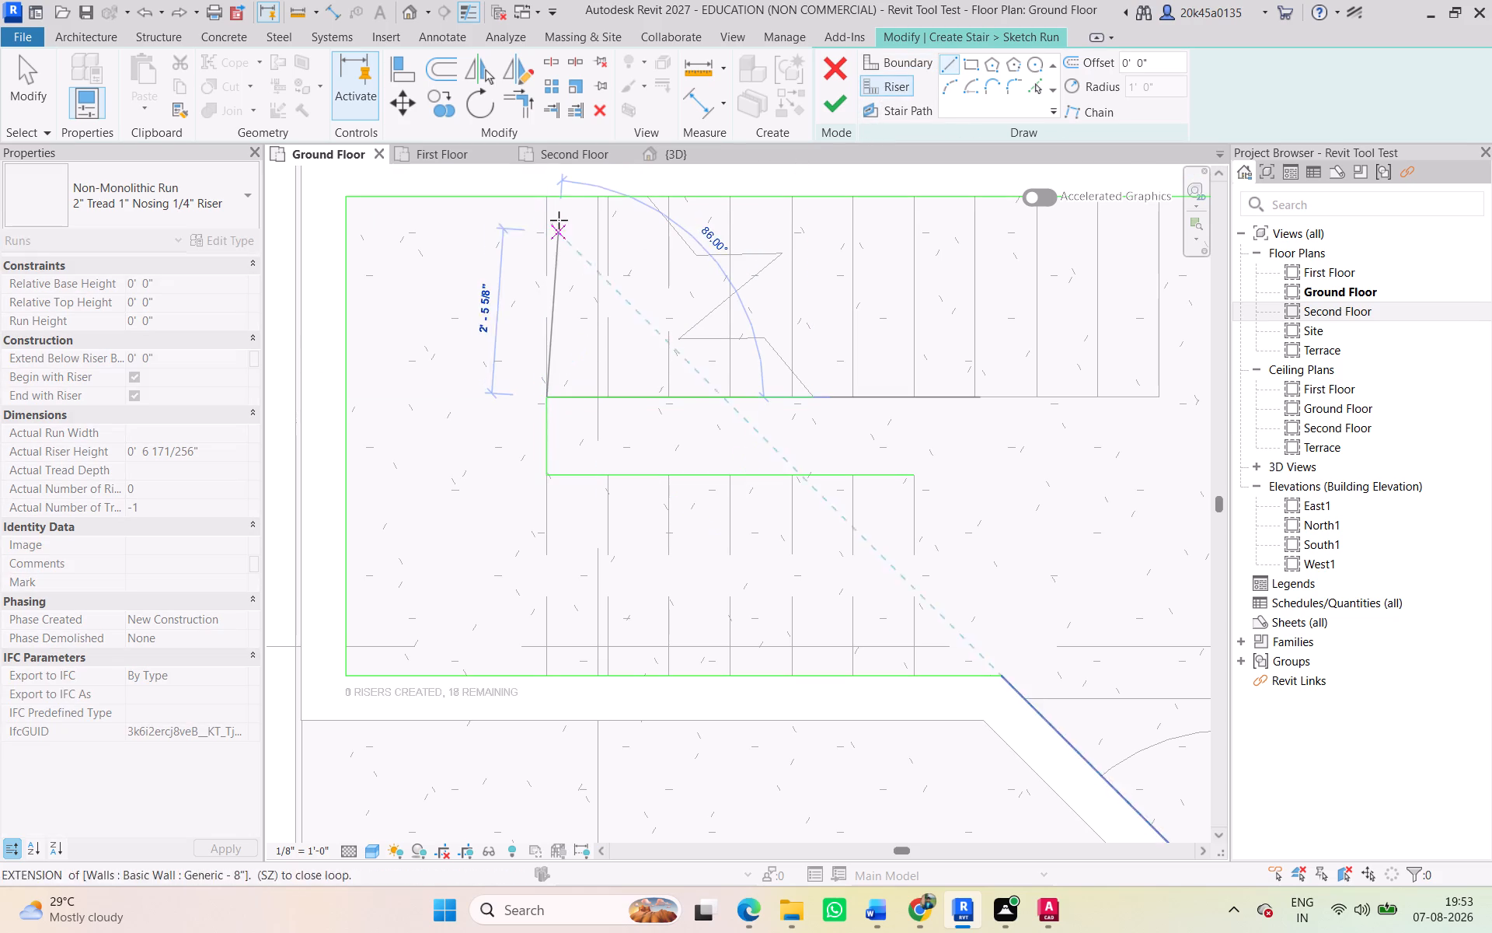
left_click(552, 198)
left_click(545, 475)
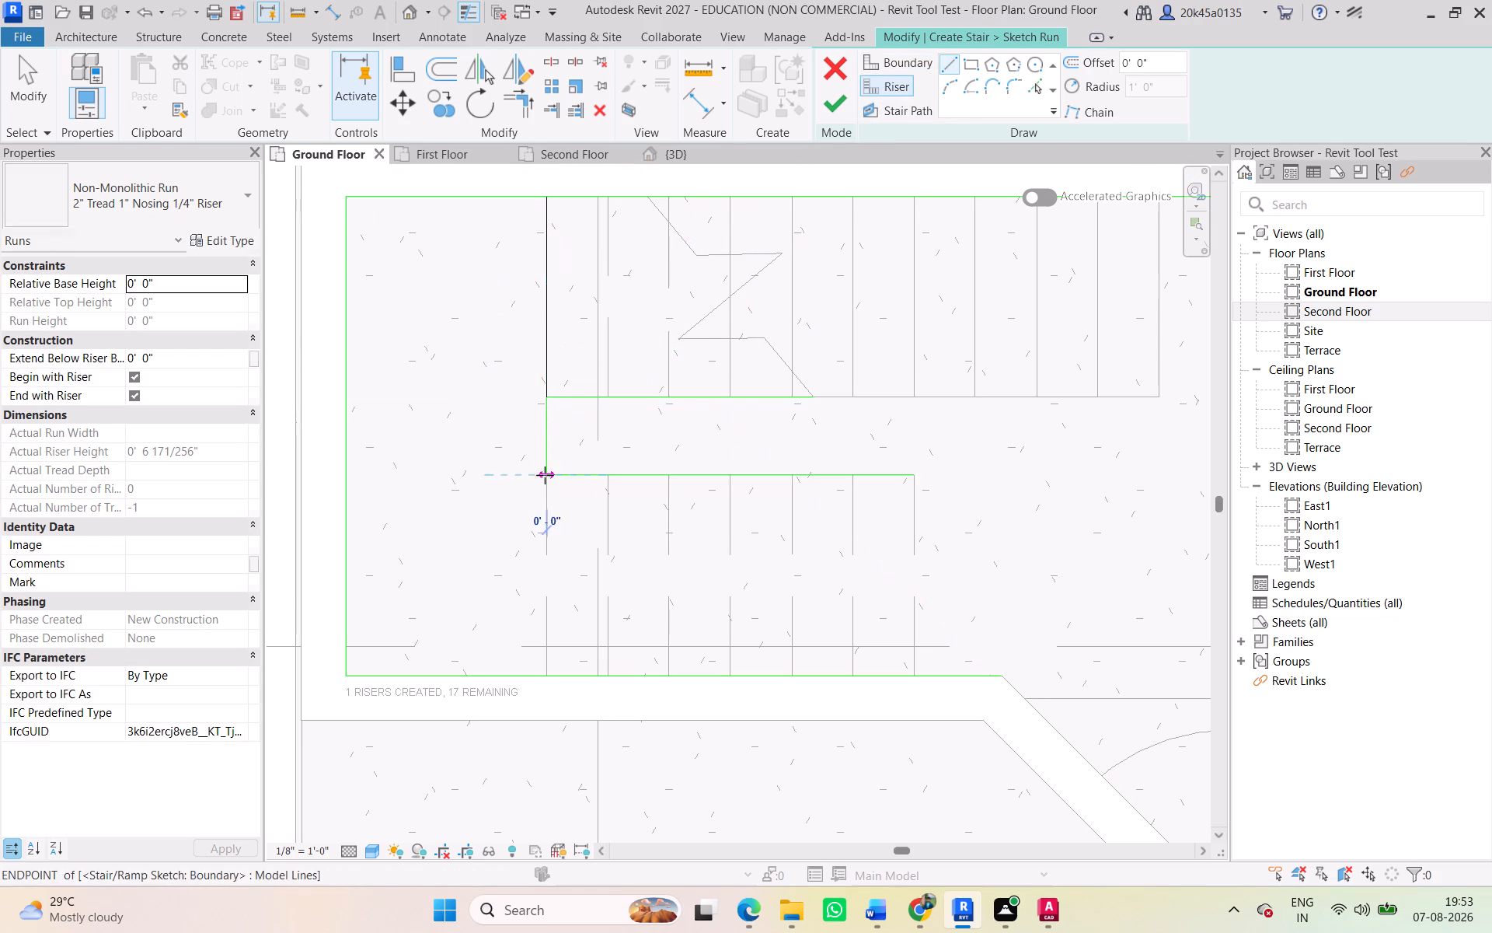
left_click(547, 680)
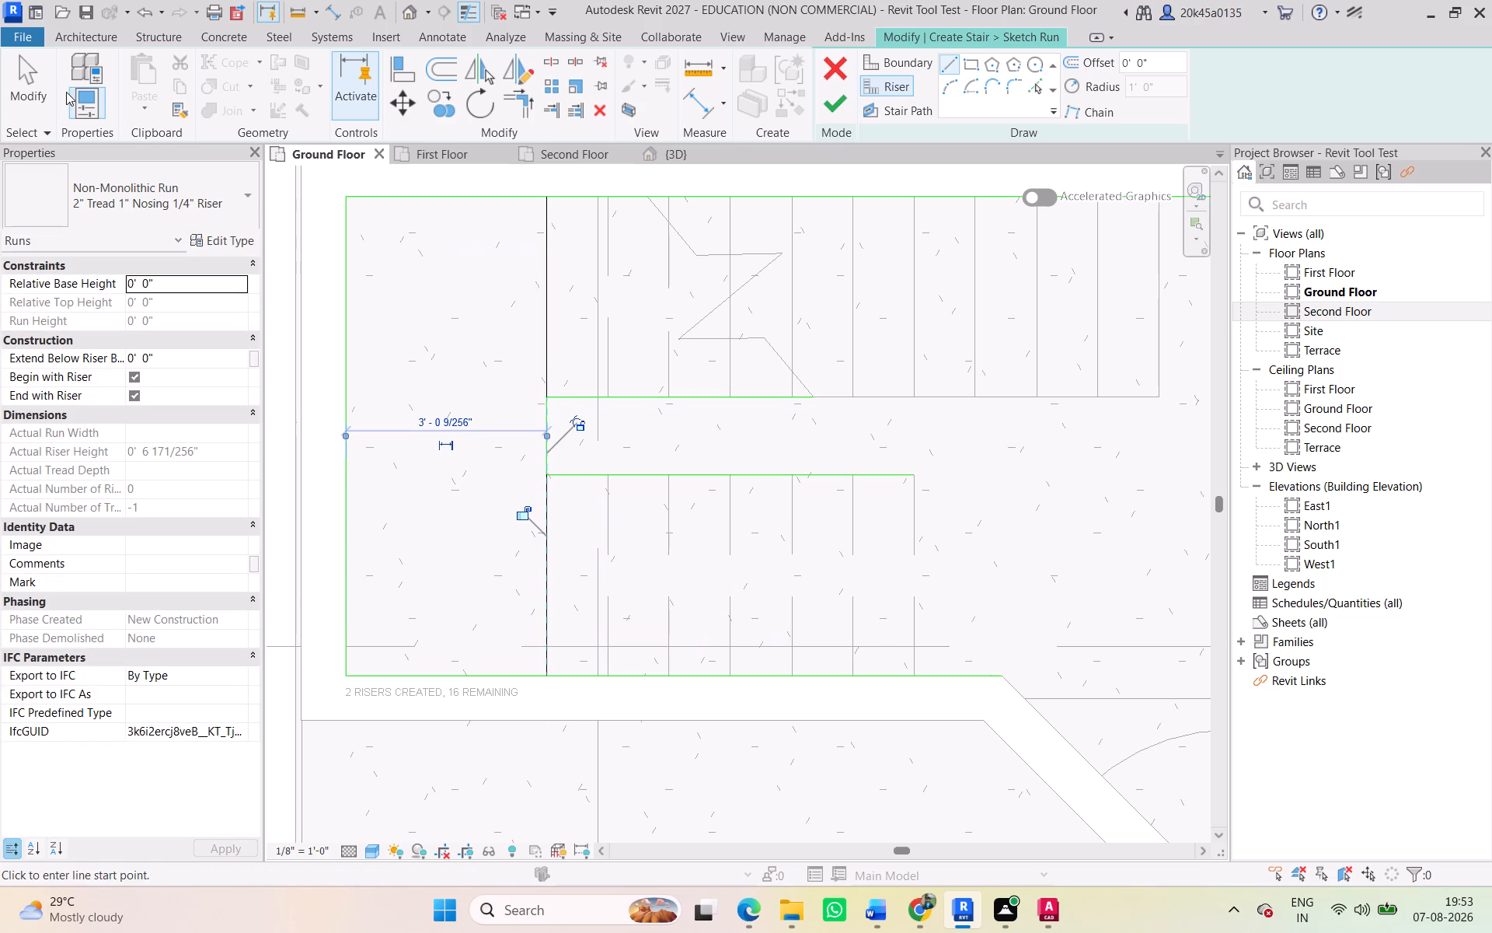
left_click(42, 86)
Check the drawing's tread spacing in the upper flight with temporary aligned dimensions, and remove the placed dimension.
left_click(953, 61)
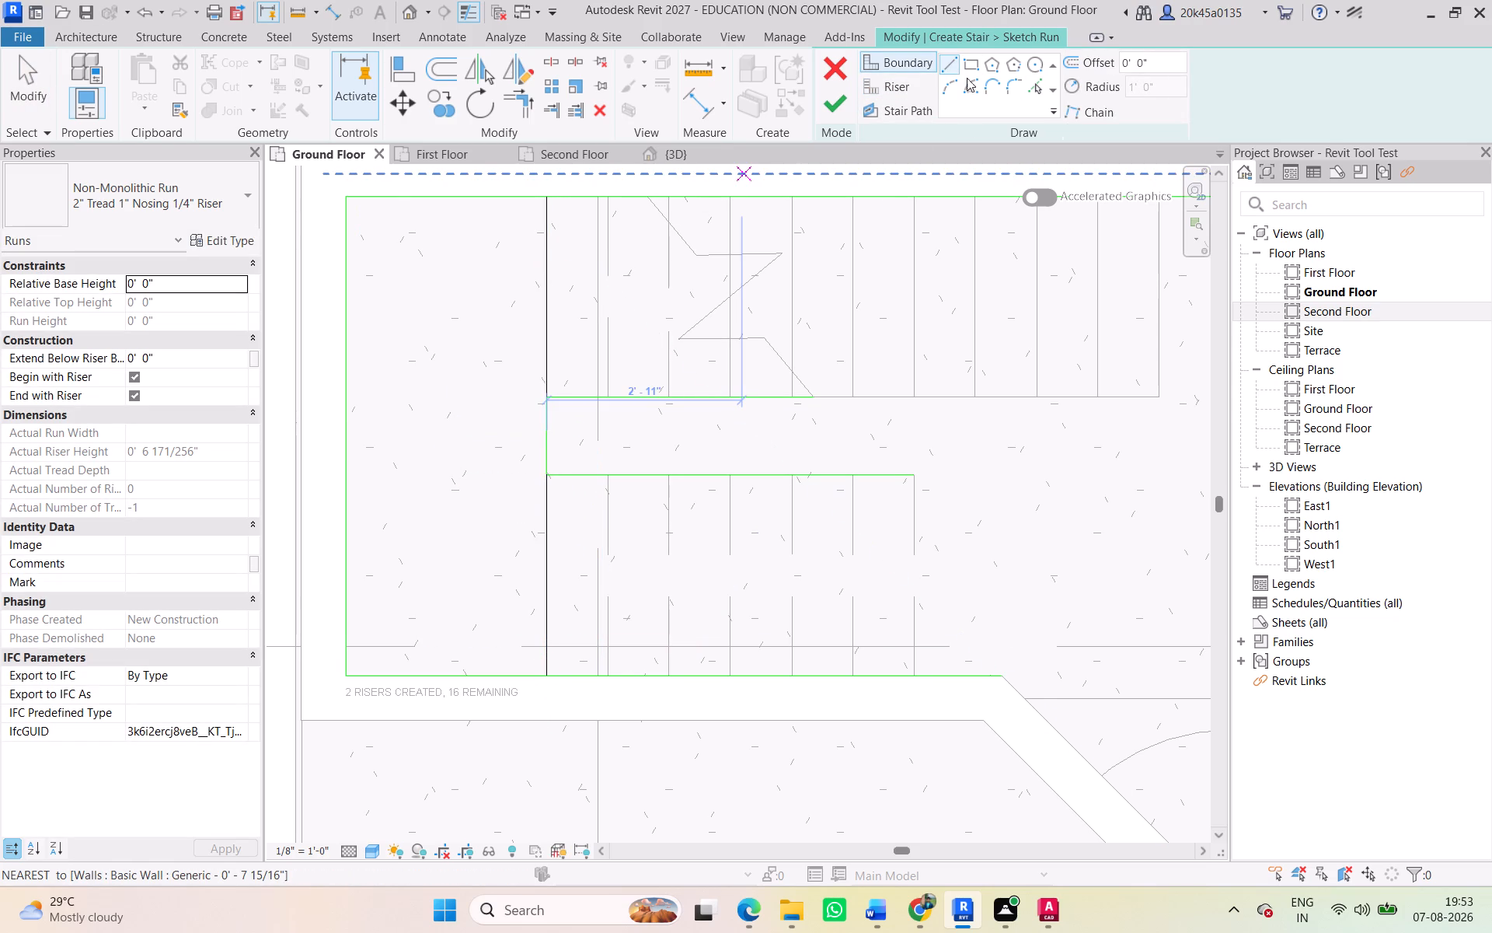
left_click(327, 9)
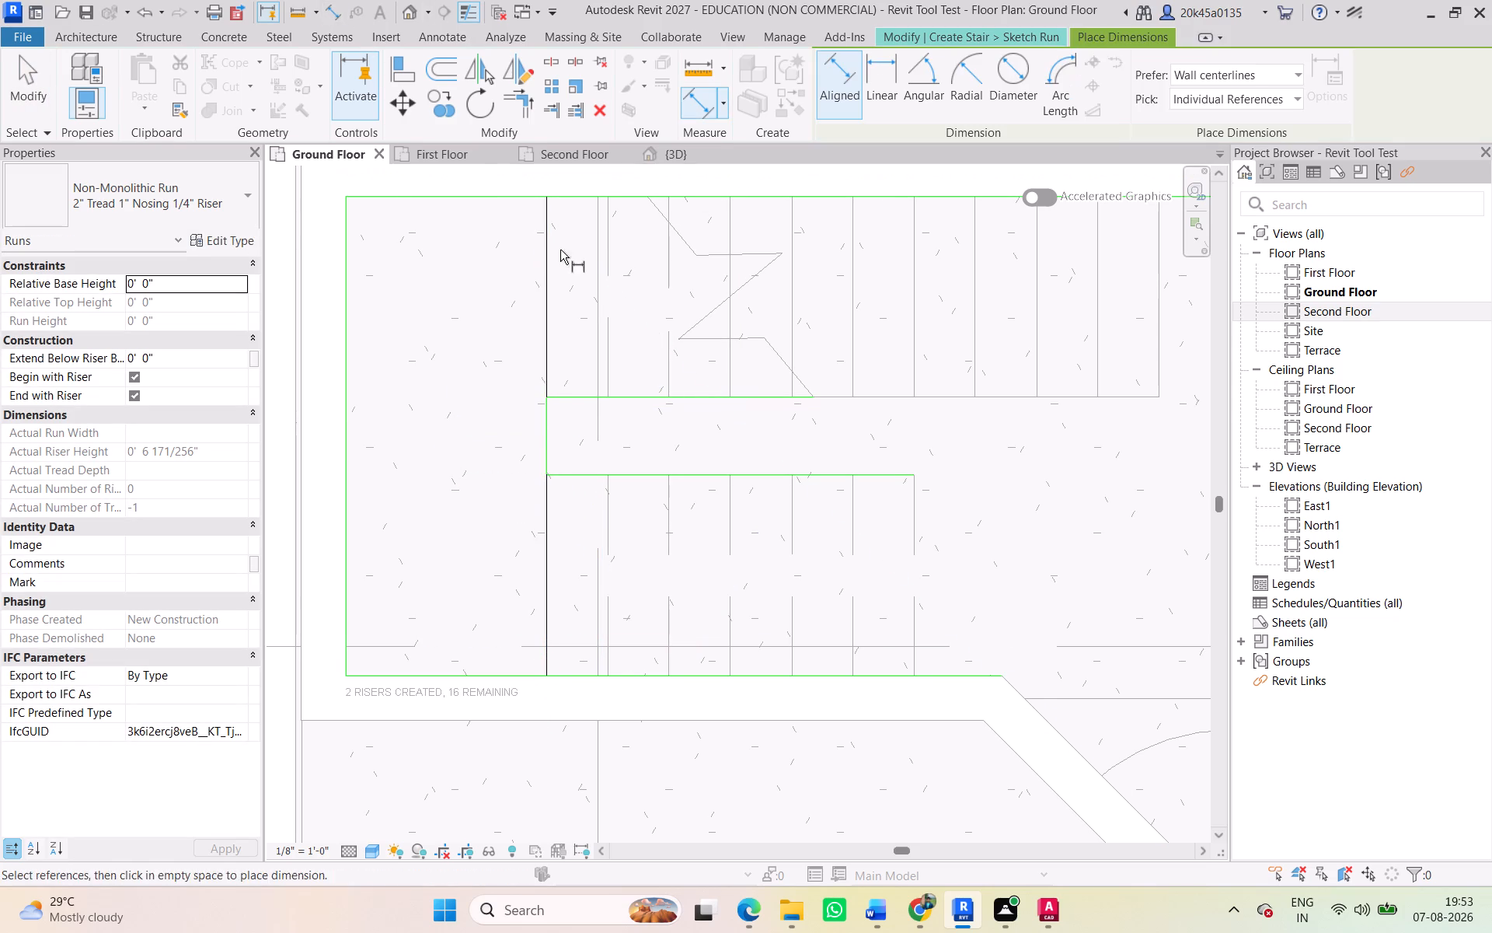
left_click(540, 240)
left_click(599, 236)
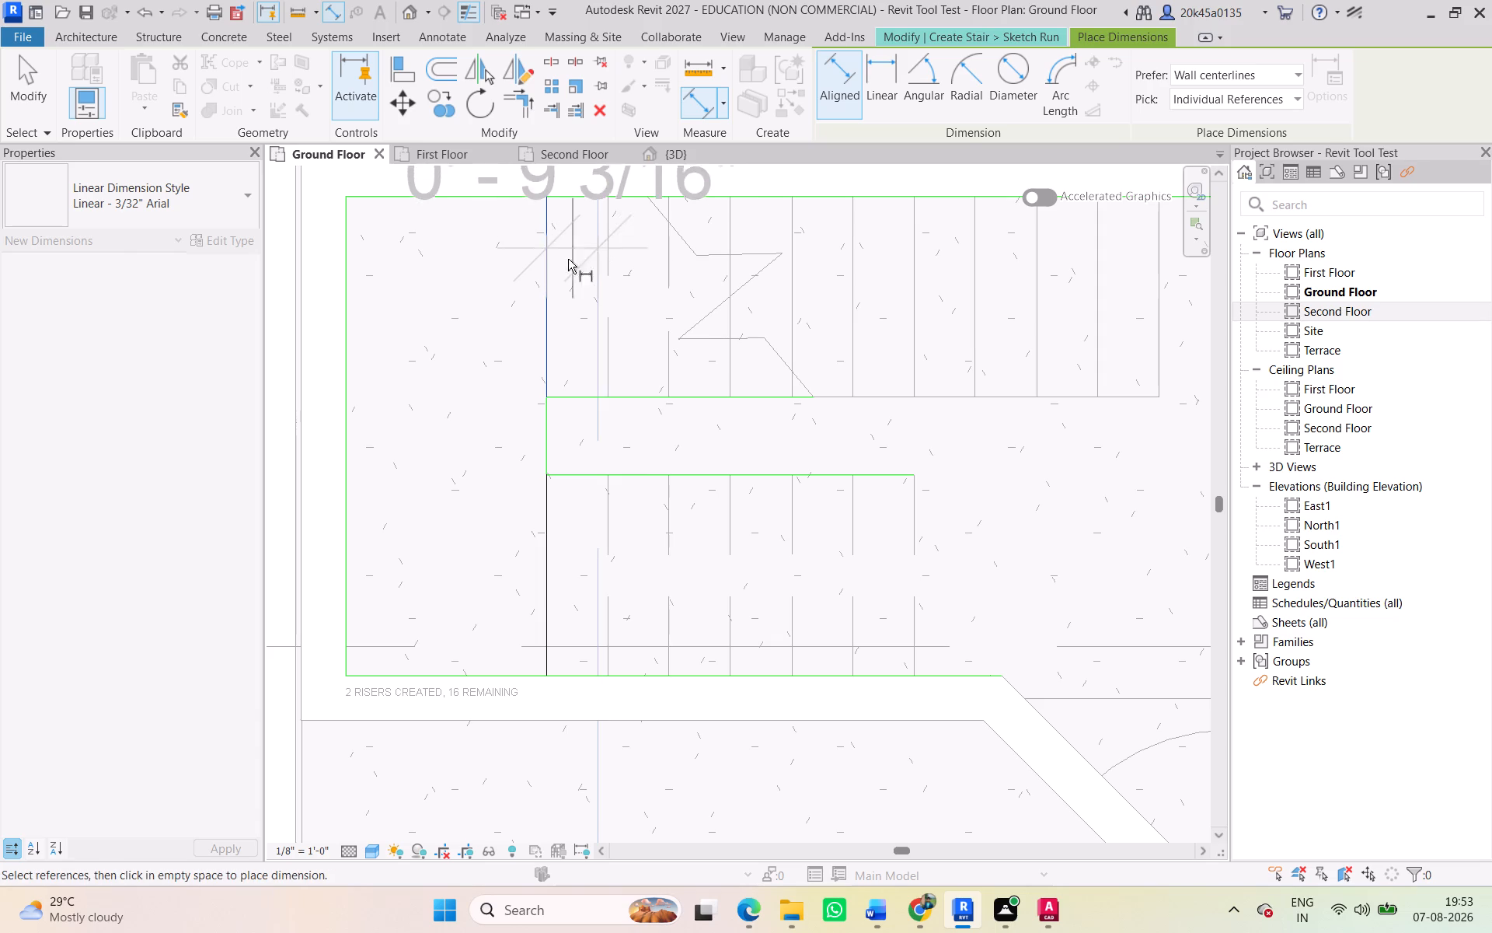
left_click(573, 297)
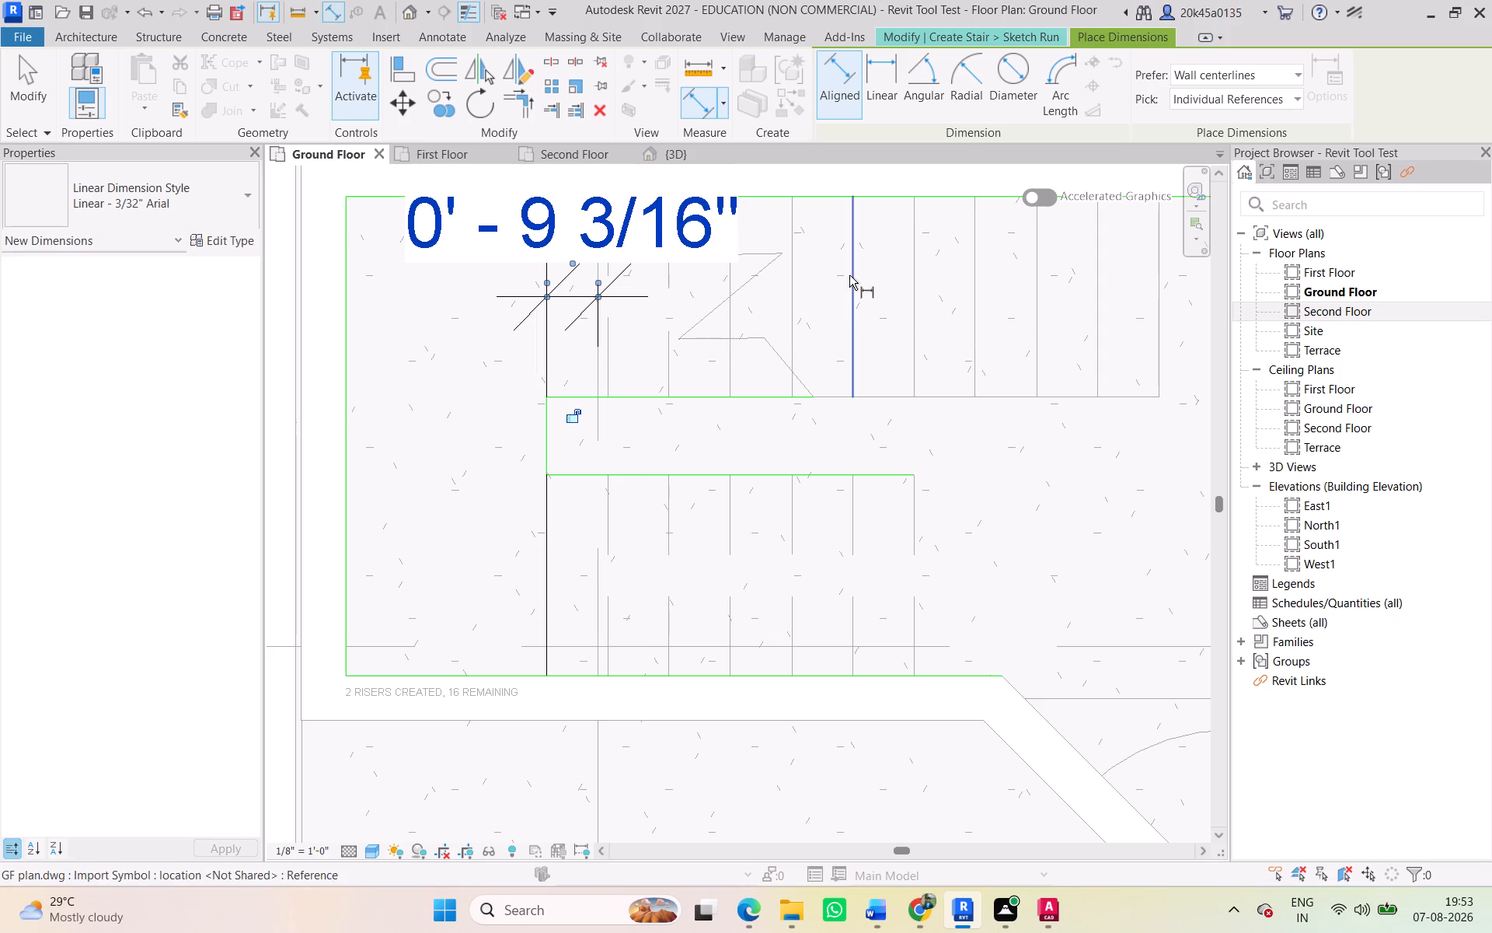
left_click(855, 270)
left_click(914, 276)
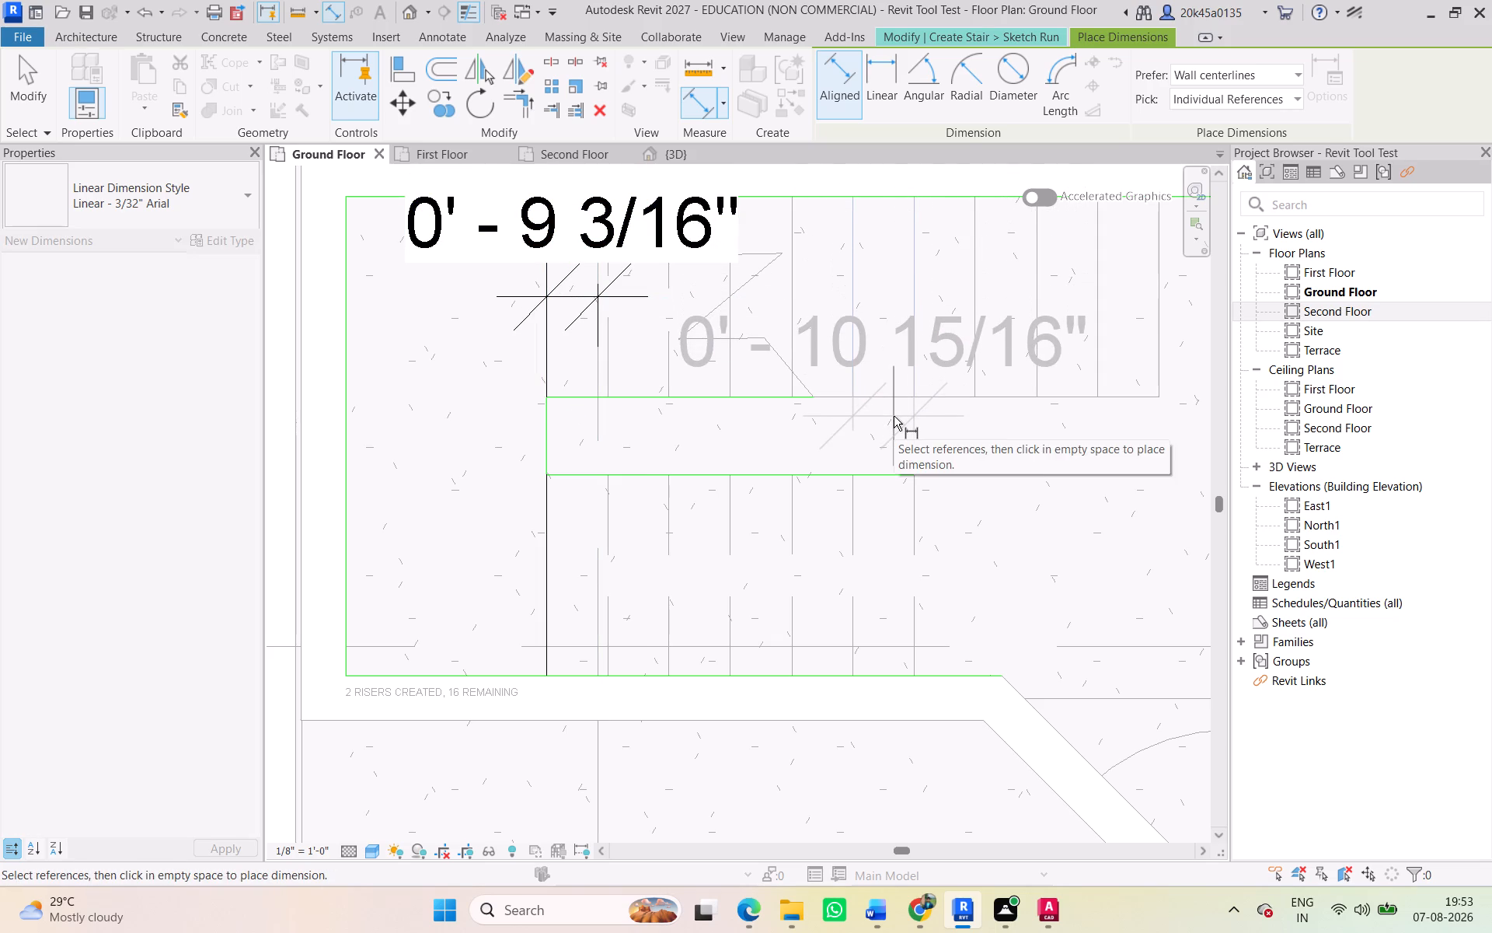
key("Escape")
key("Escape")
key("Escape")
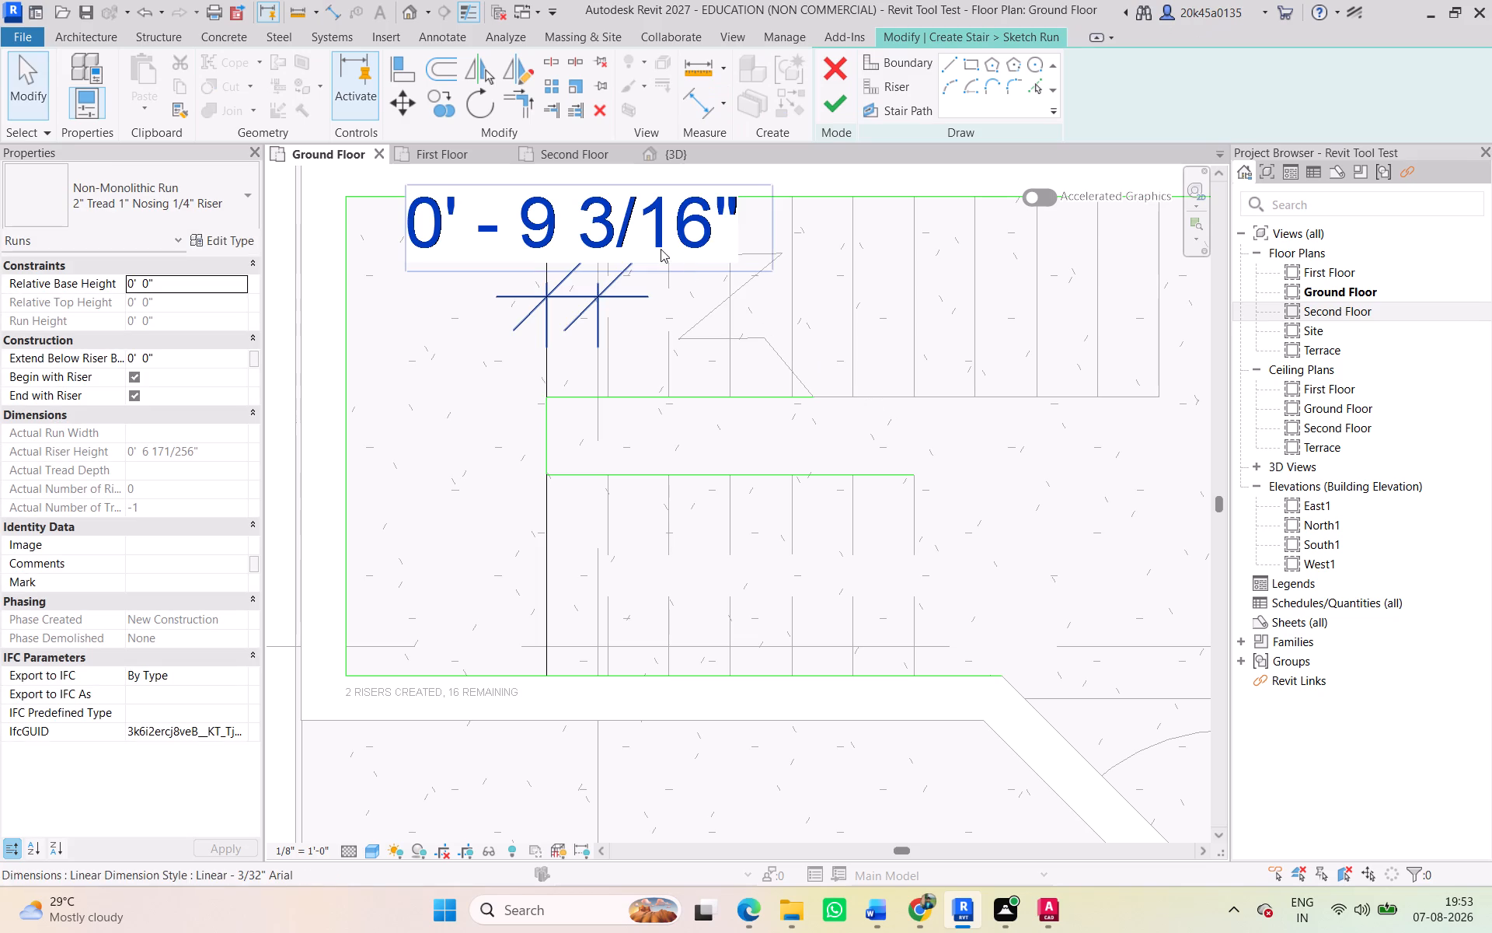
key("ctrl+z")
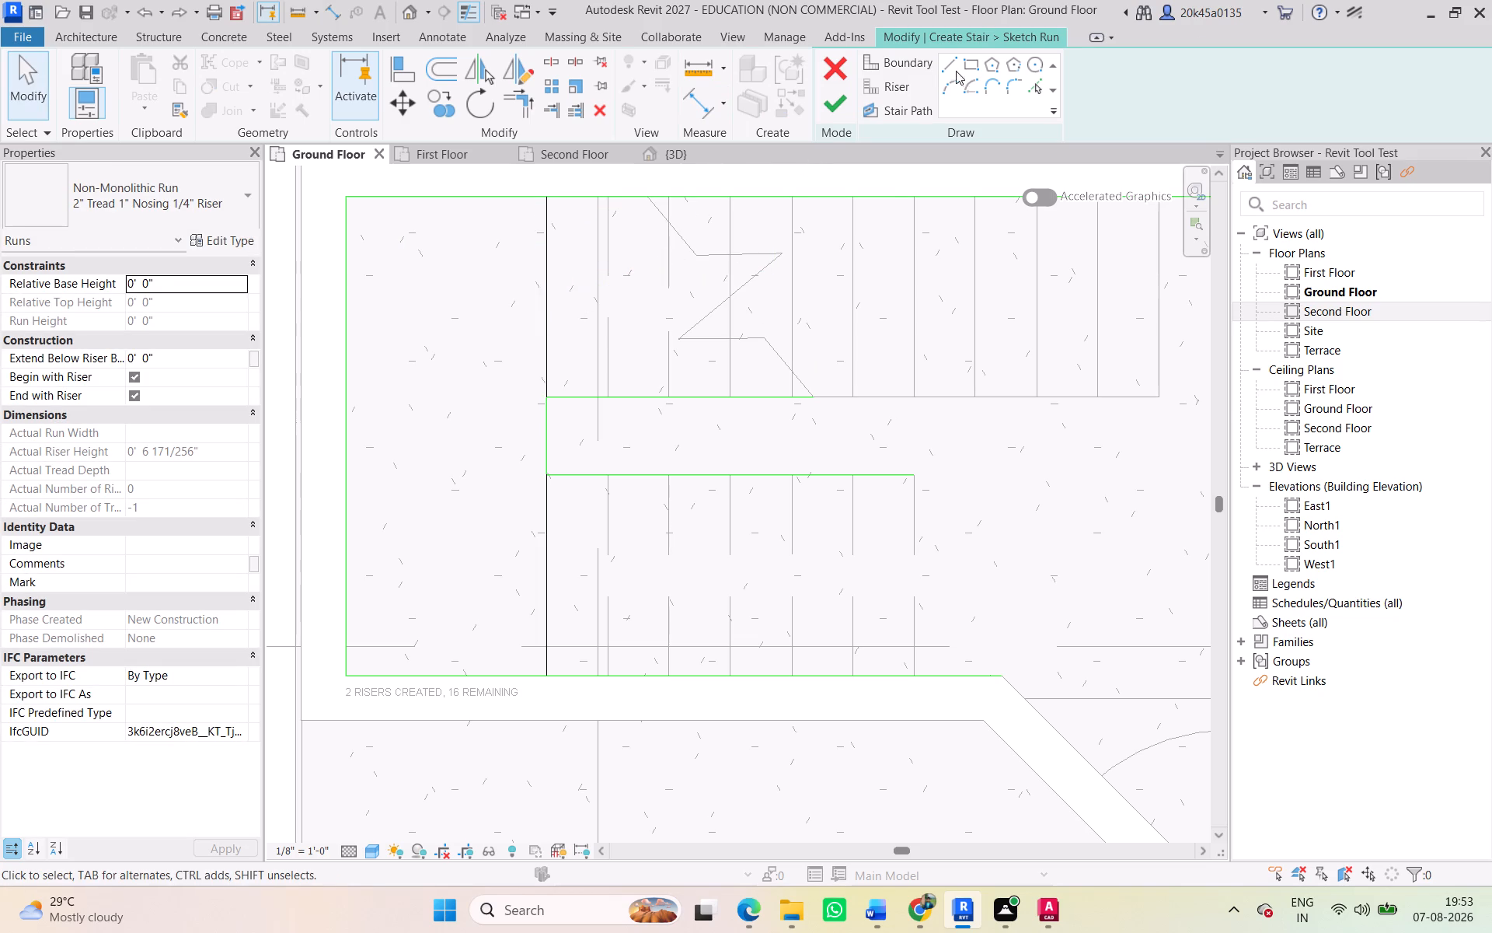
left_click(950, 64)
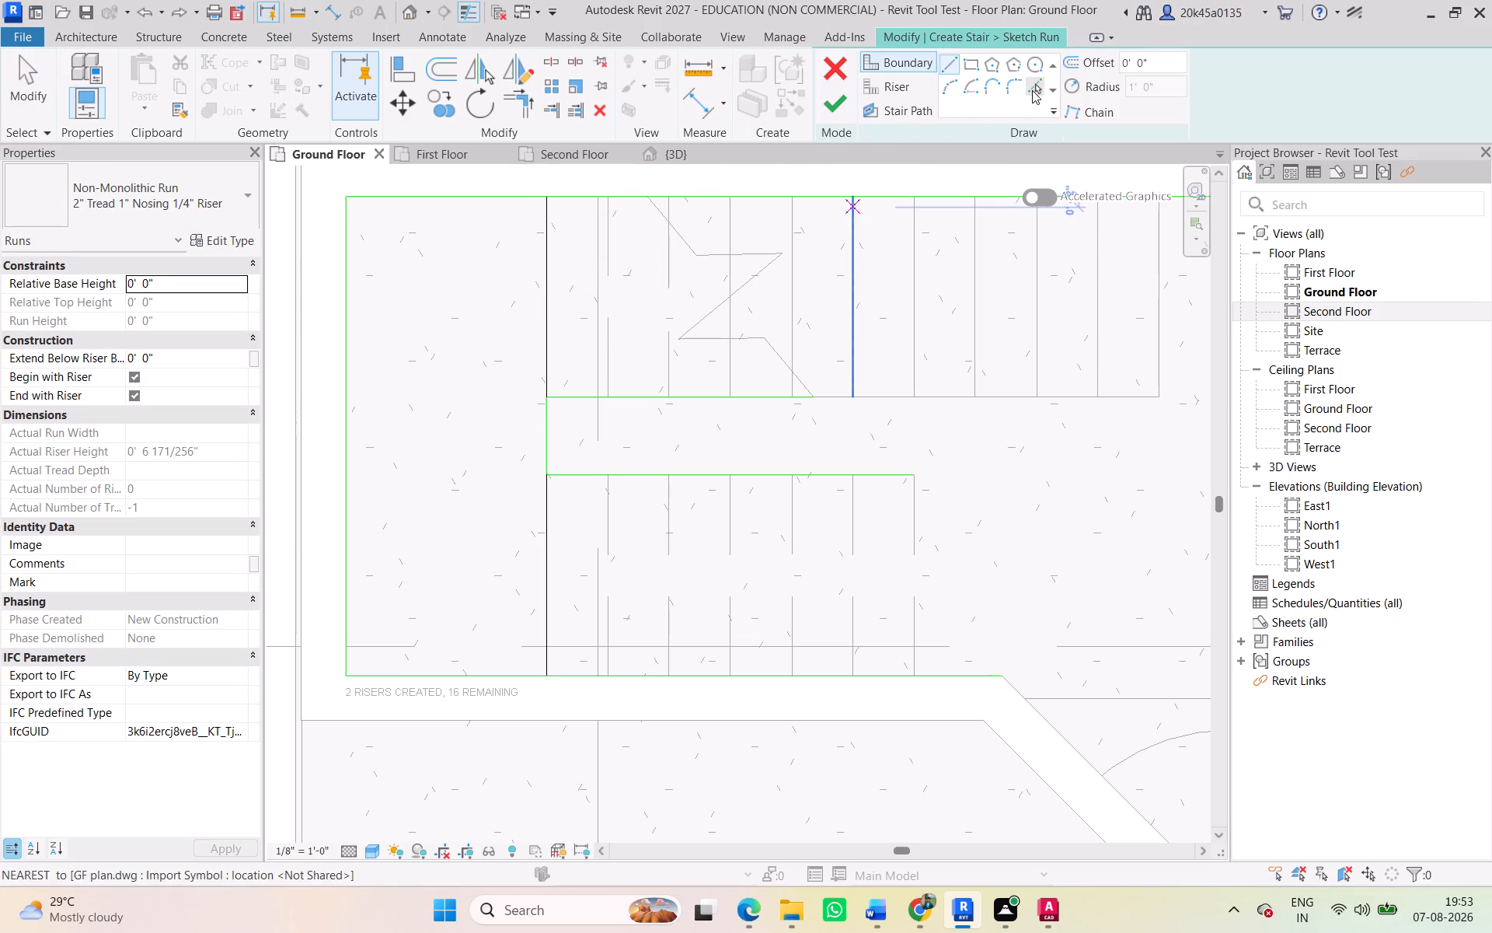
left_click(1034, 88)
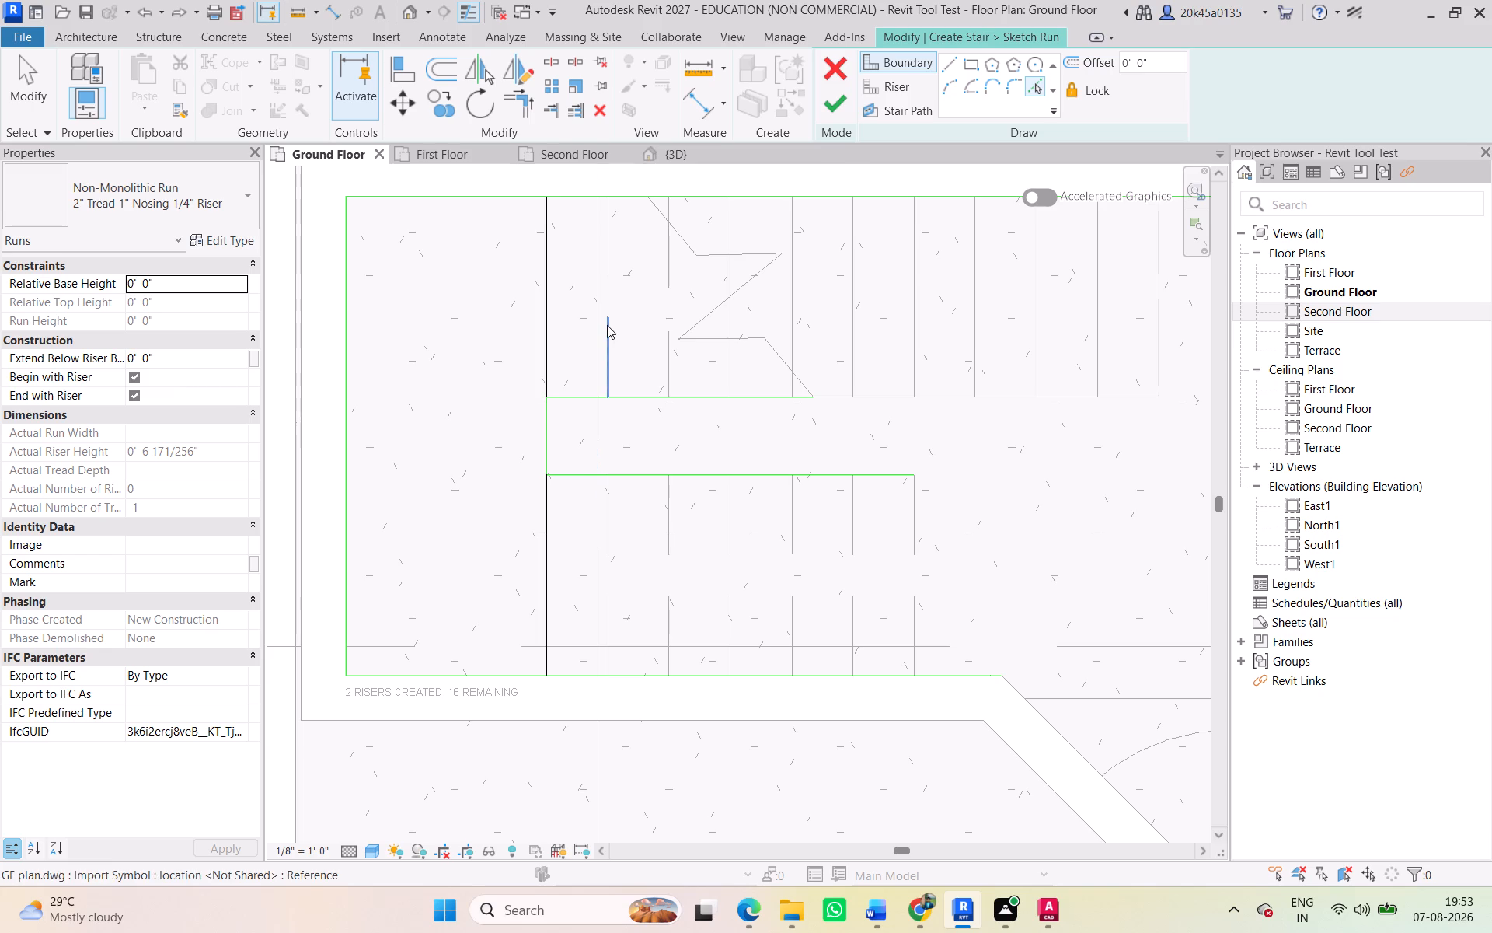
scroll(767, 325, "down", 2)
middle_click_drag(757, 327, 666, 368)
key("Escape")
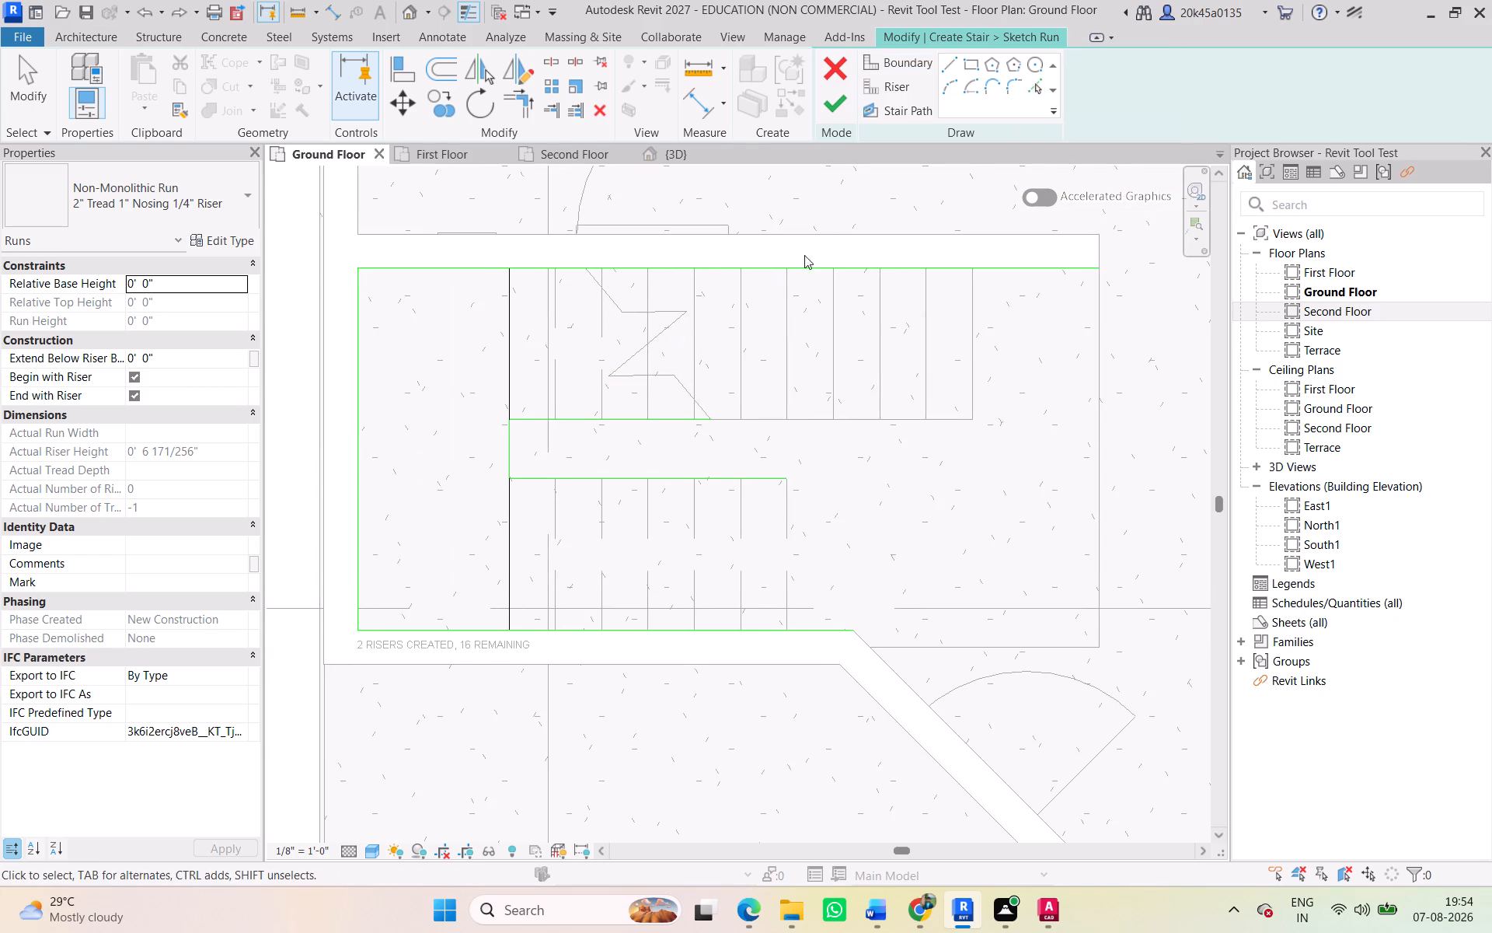
Check the drawing's tread spacing at the east end and middle of the upper flight with aligned dimensions.
left_click(332, 6)
left_click(967, 311)
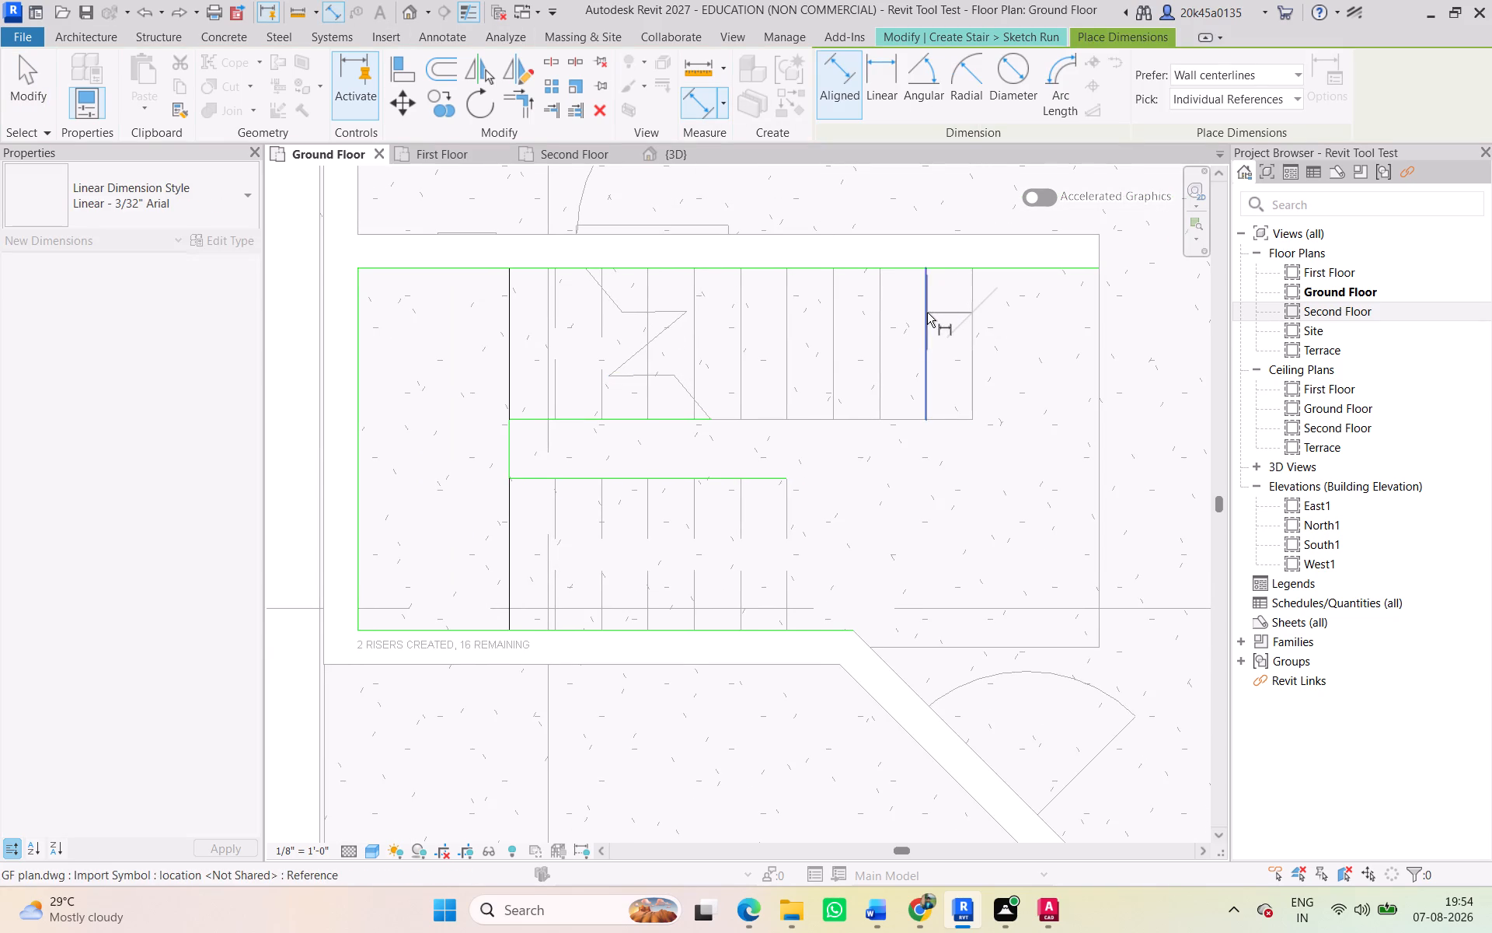
left_click(927, 313)
left_click(936, 520)
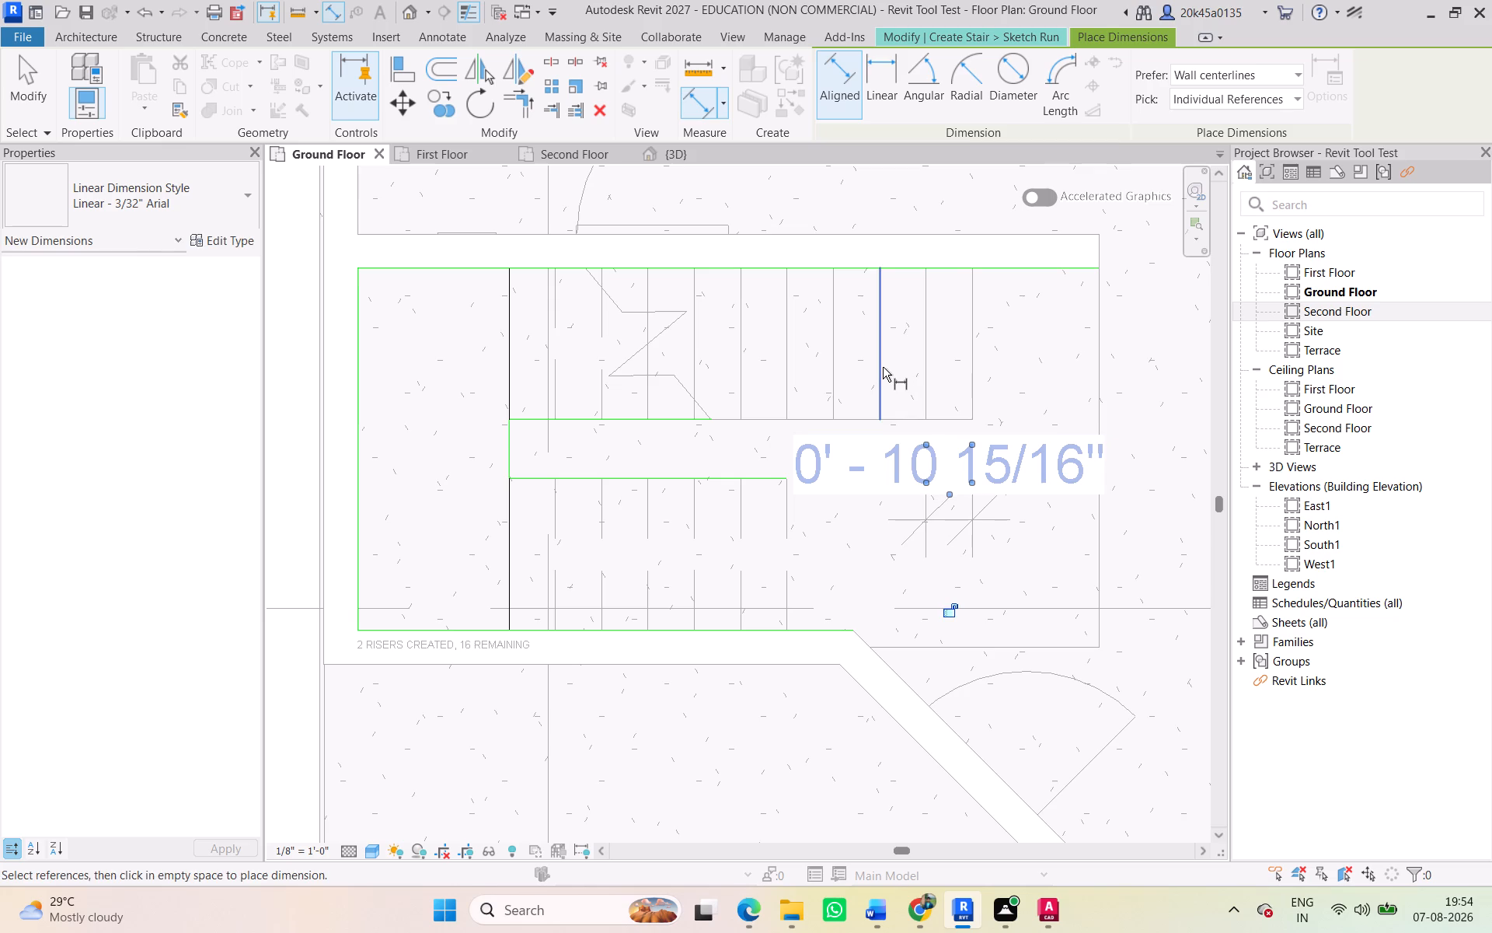
left_click(883, 367)
left_click(928, 361)
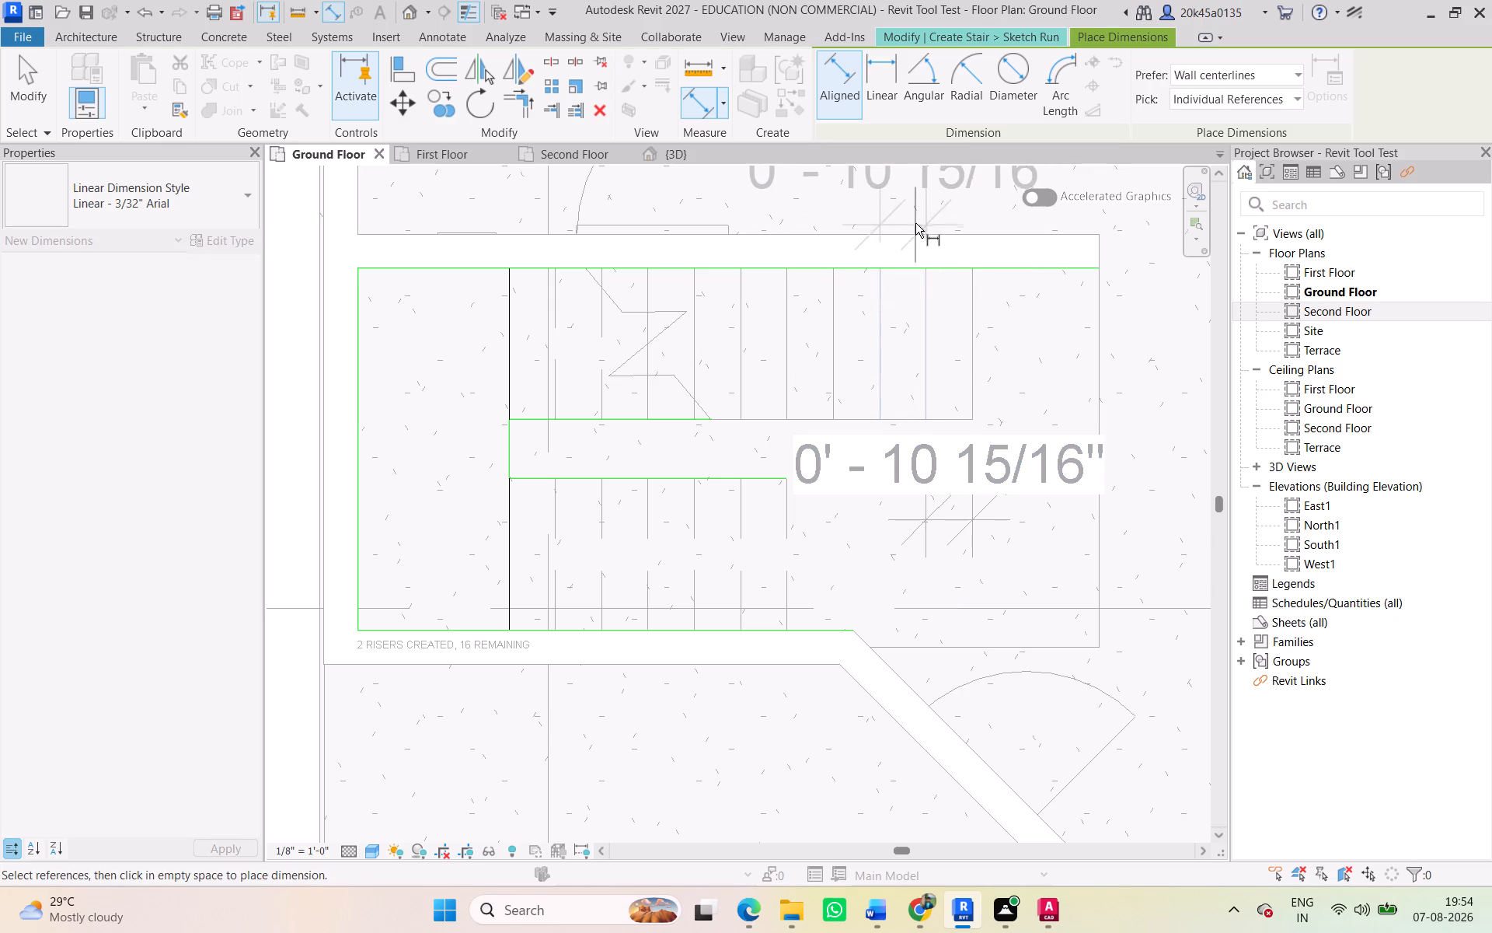
left_click(915, 221)
left_click(737, 320)
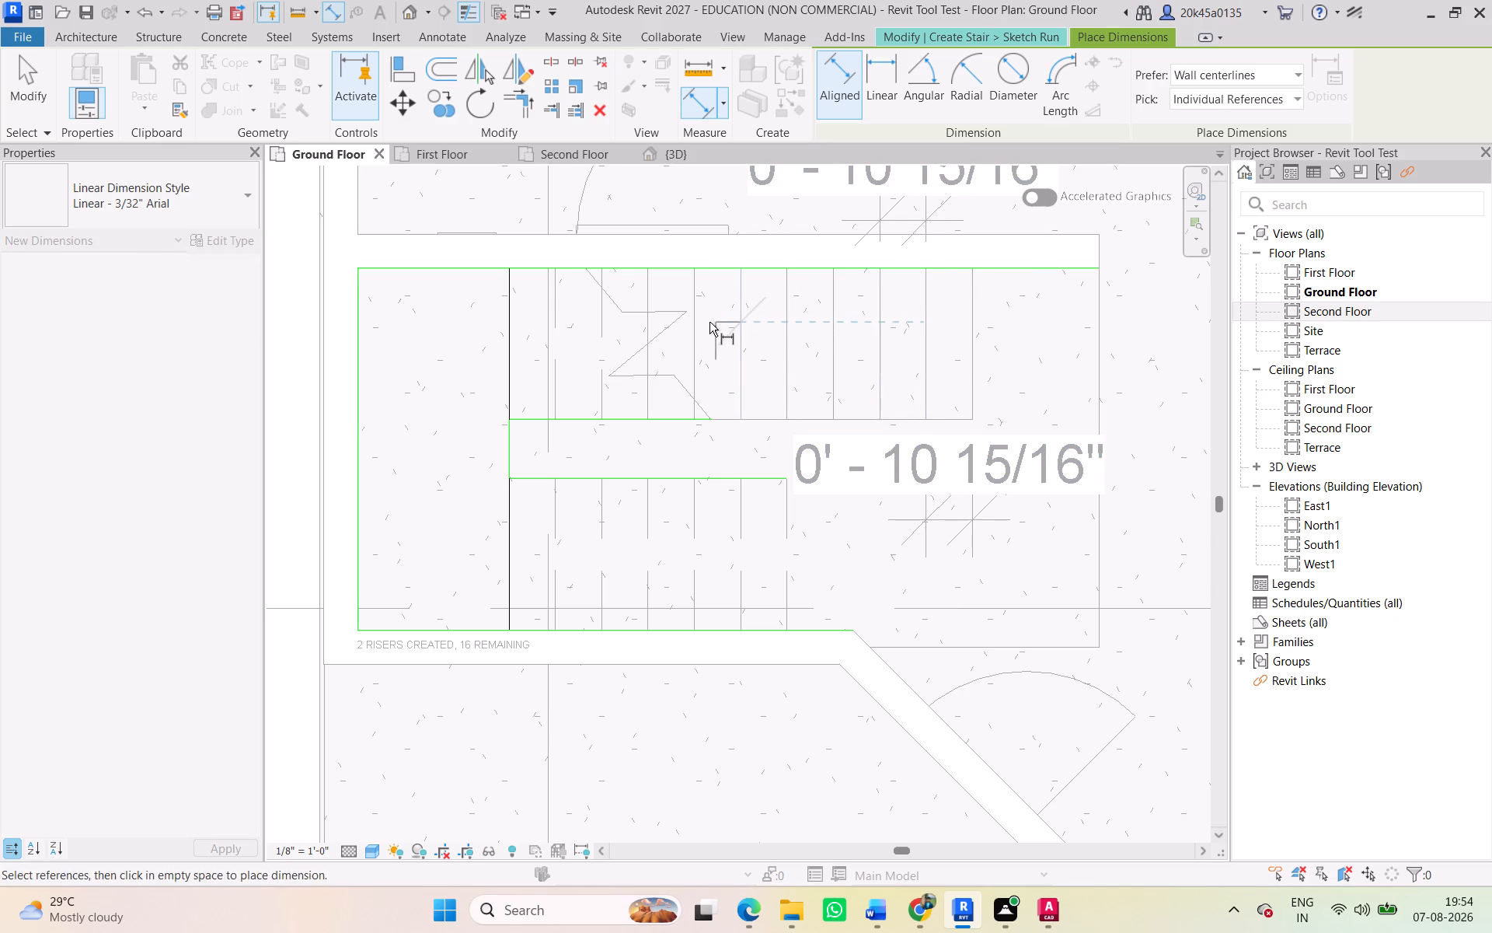
left_click(695, 327)
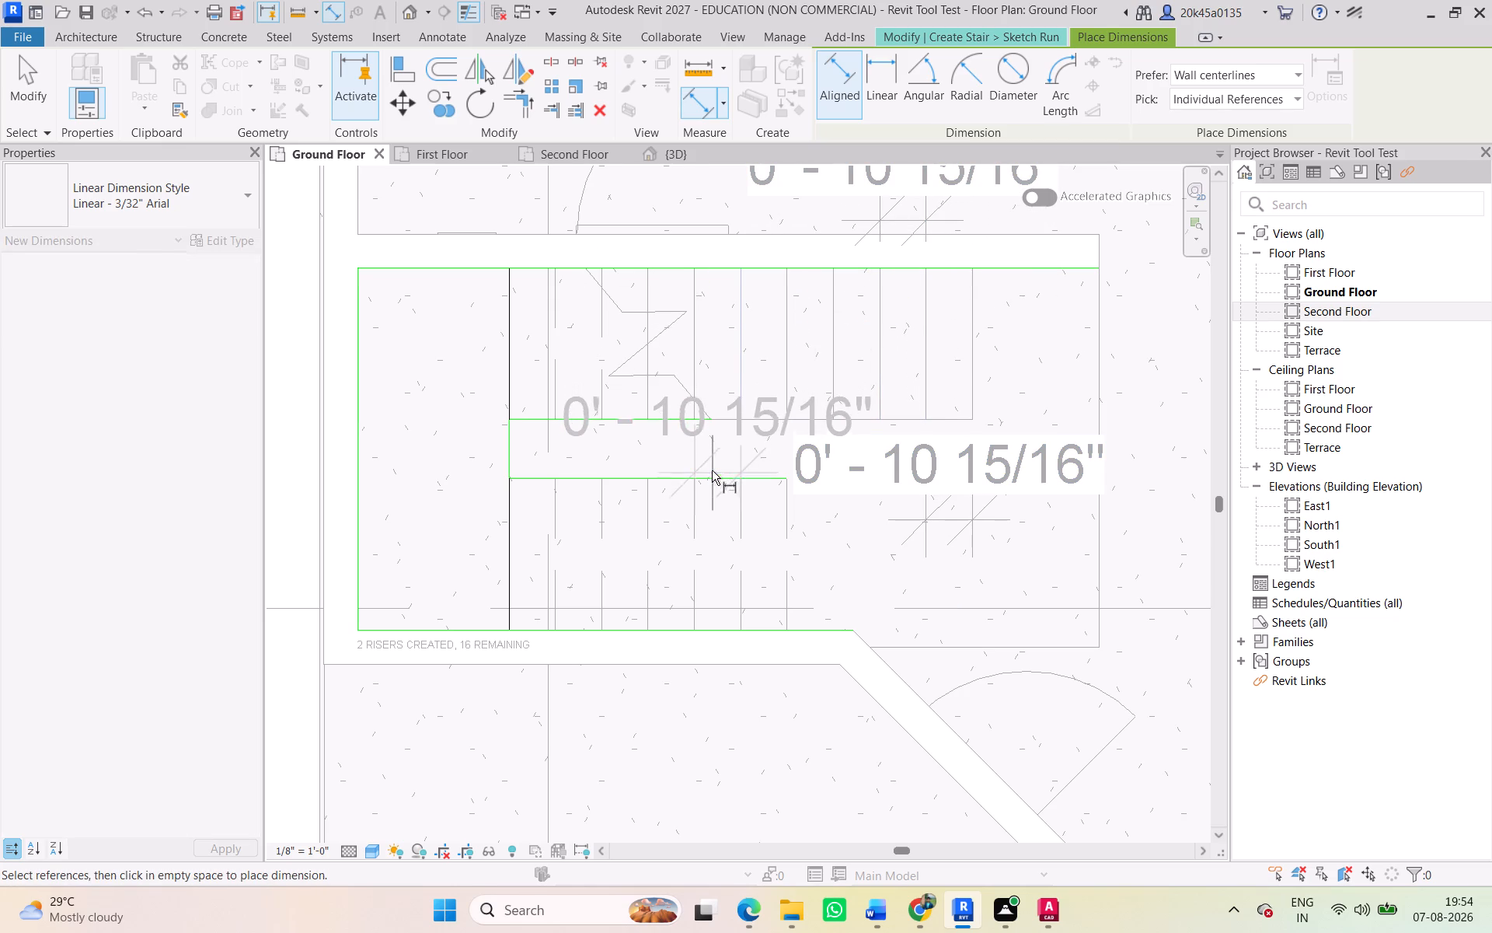
key("Escape")
scroll(748, 421, "down", 1)
key("Escape")
scroll(747, 415, "down", 1)
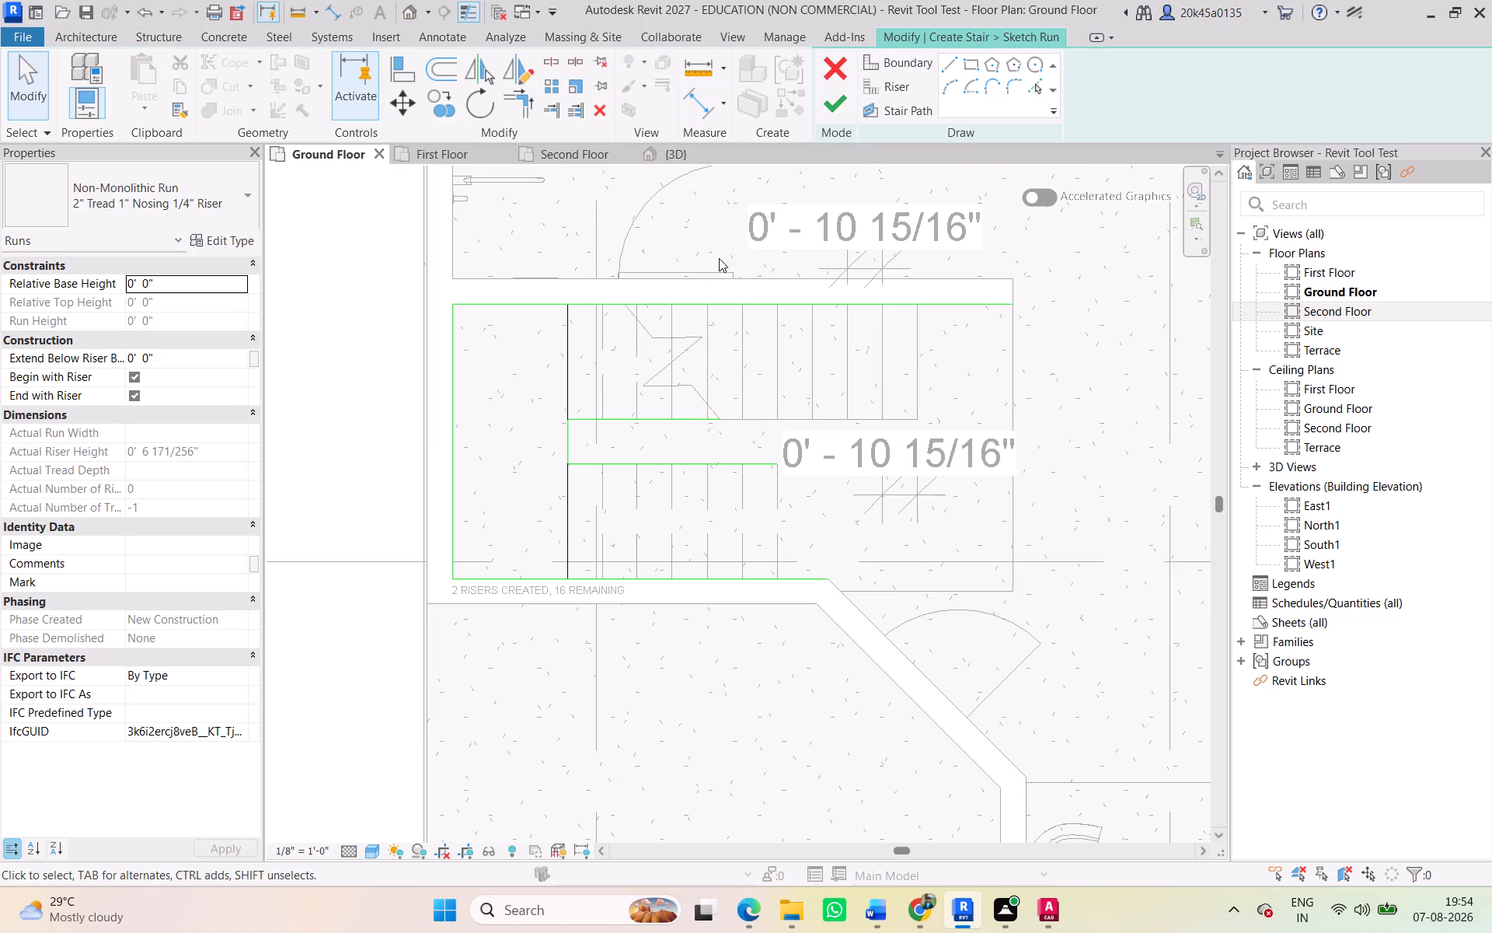
Check the tread spacing near the break line and landing edge of the upper flight with temporary aligned dimensions.
left_click(327, 10)
scroll(643, 365, "up", 3)
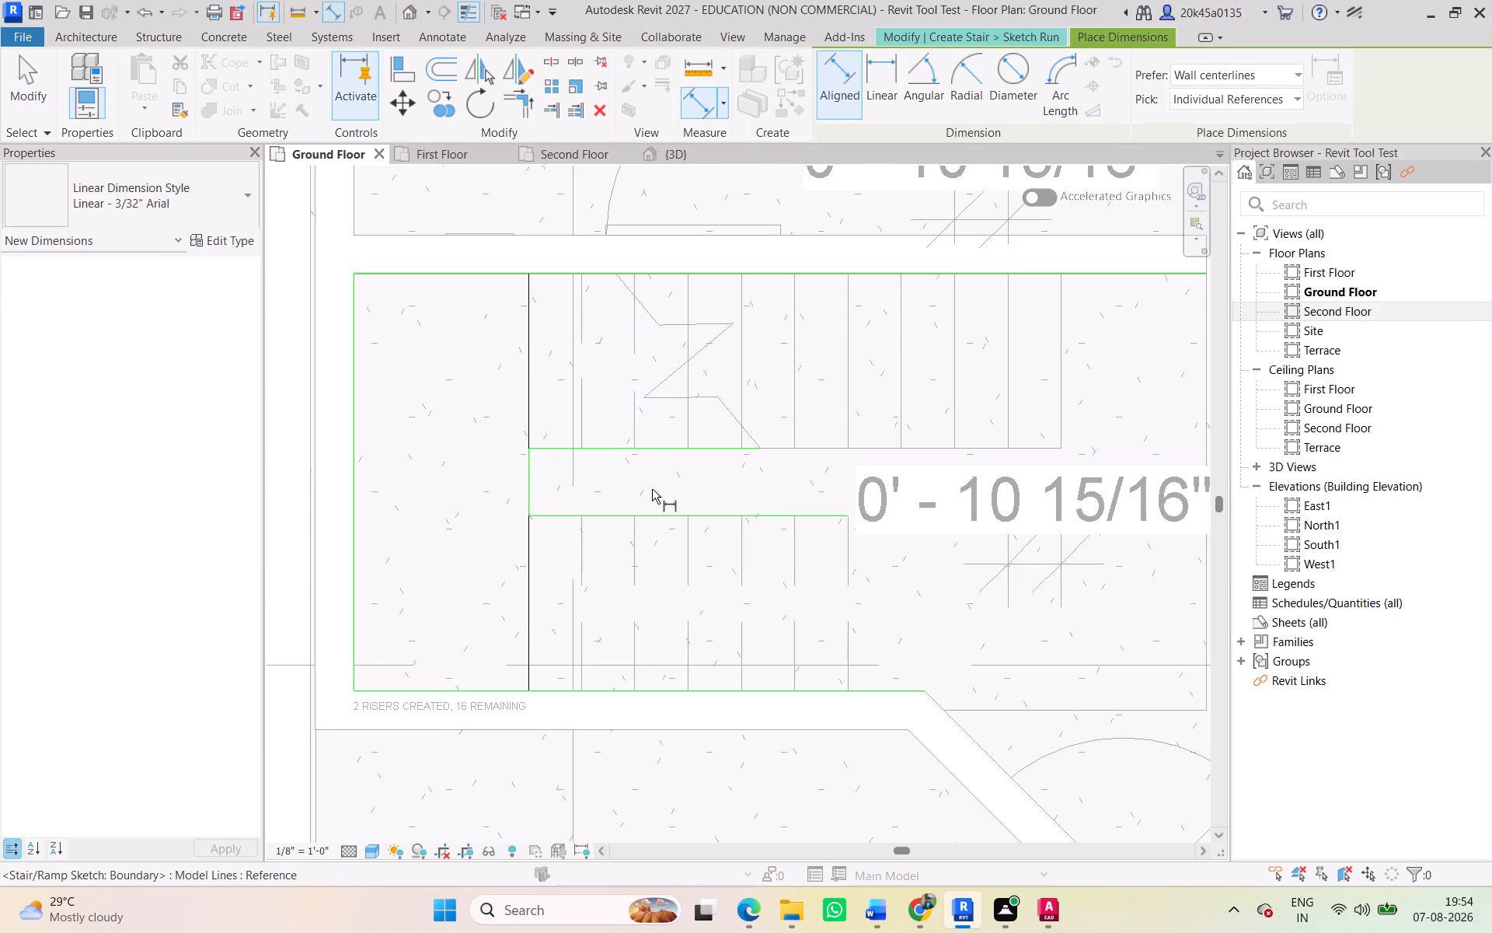
left_click(683, 338)
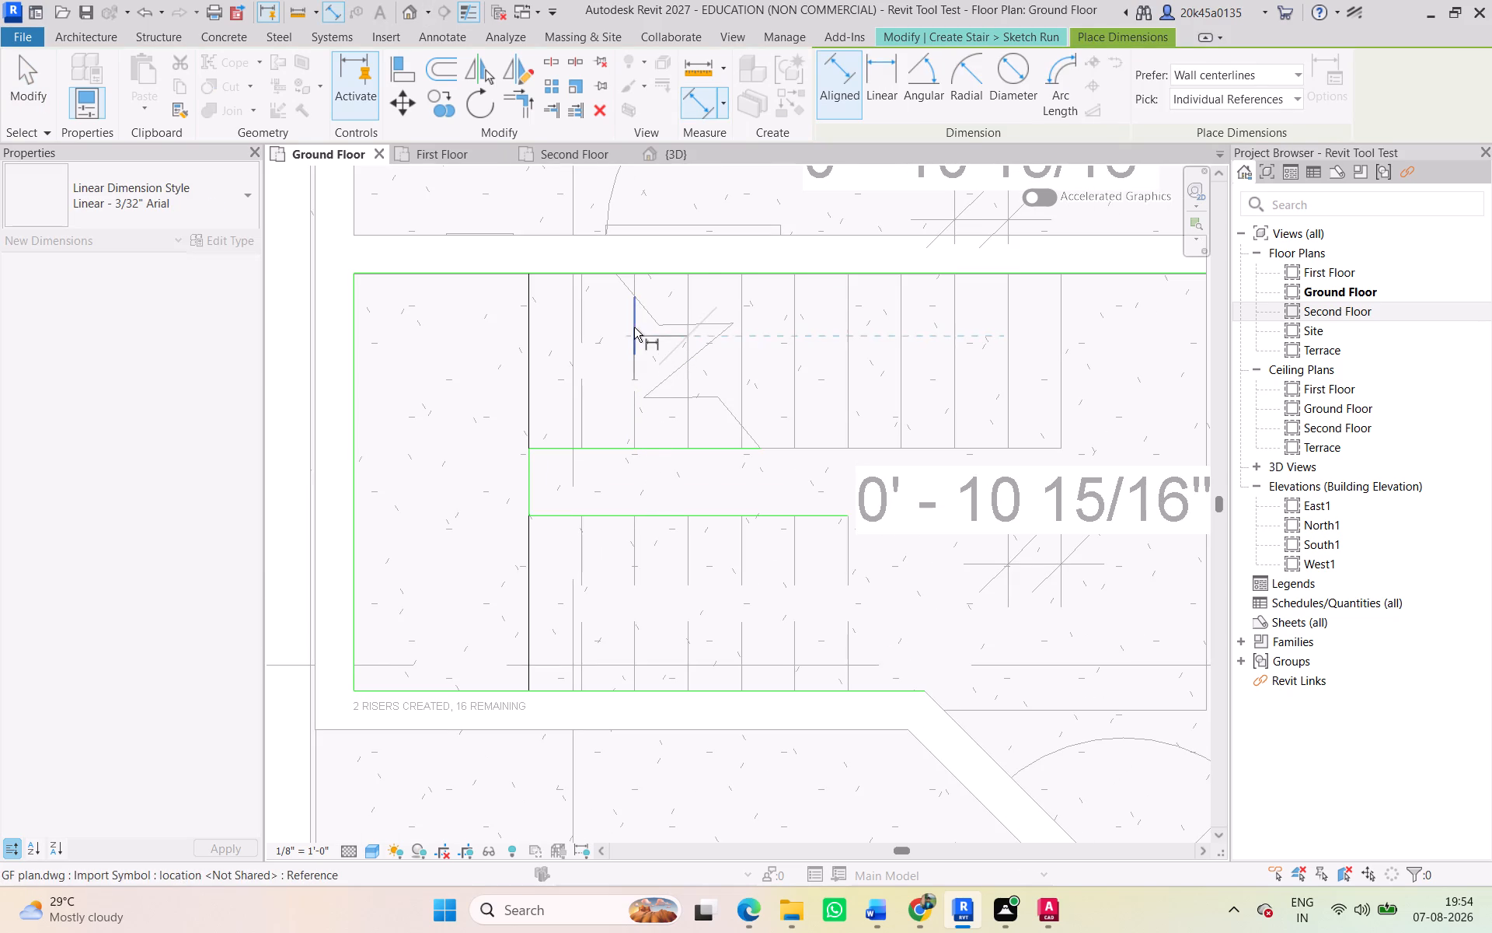
left_click(634, 327)
key("Escape")
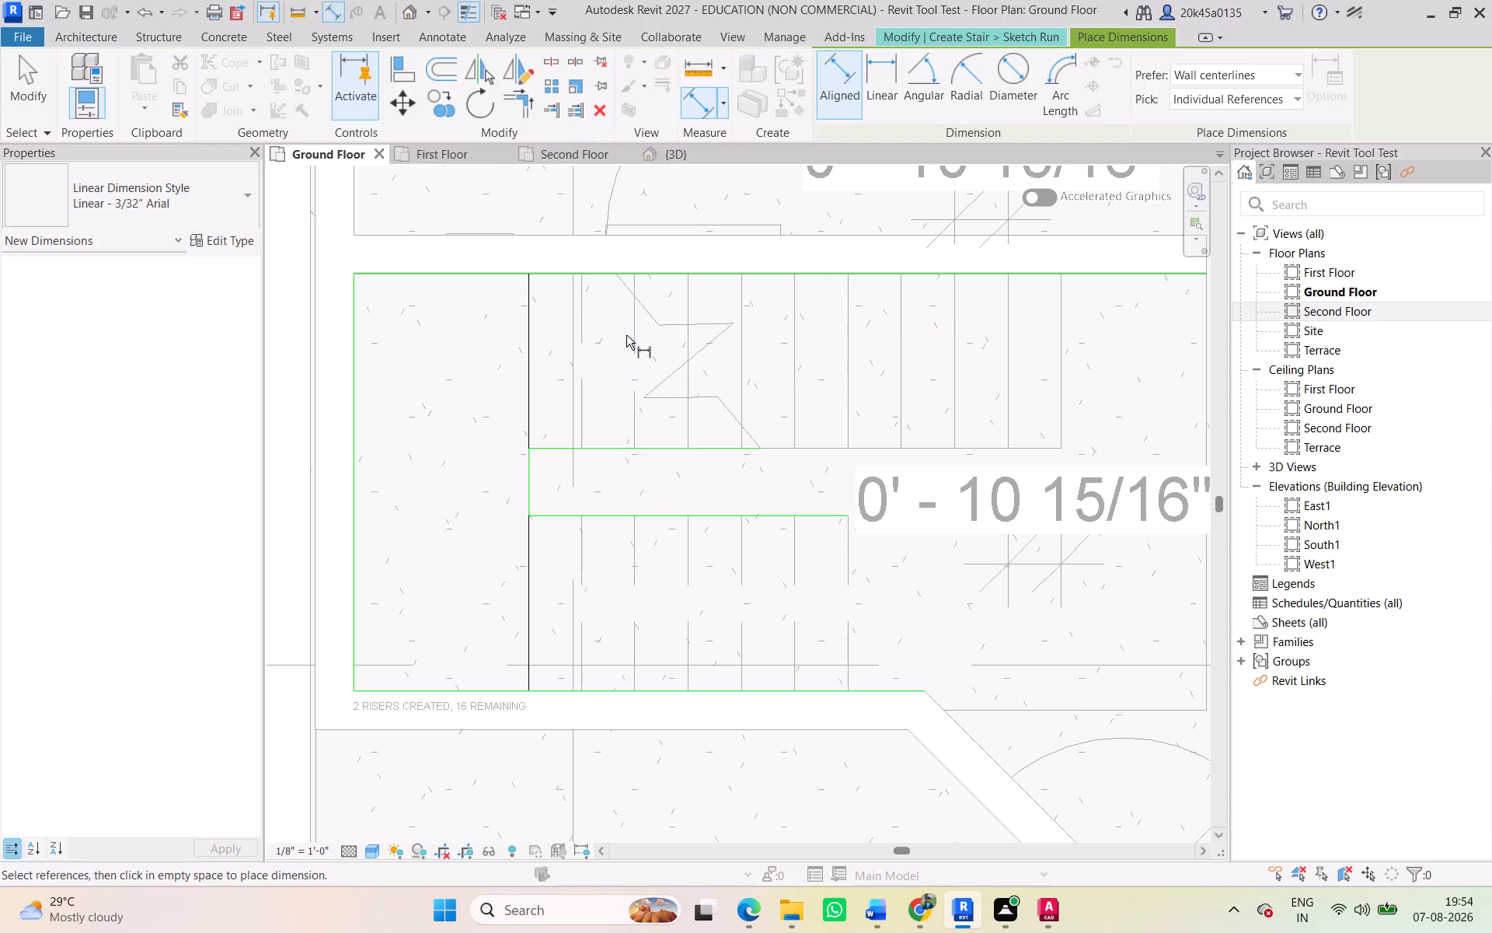
left_click(626, 335)
left_click(583, 324)
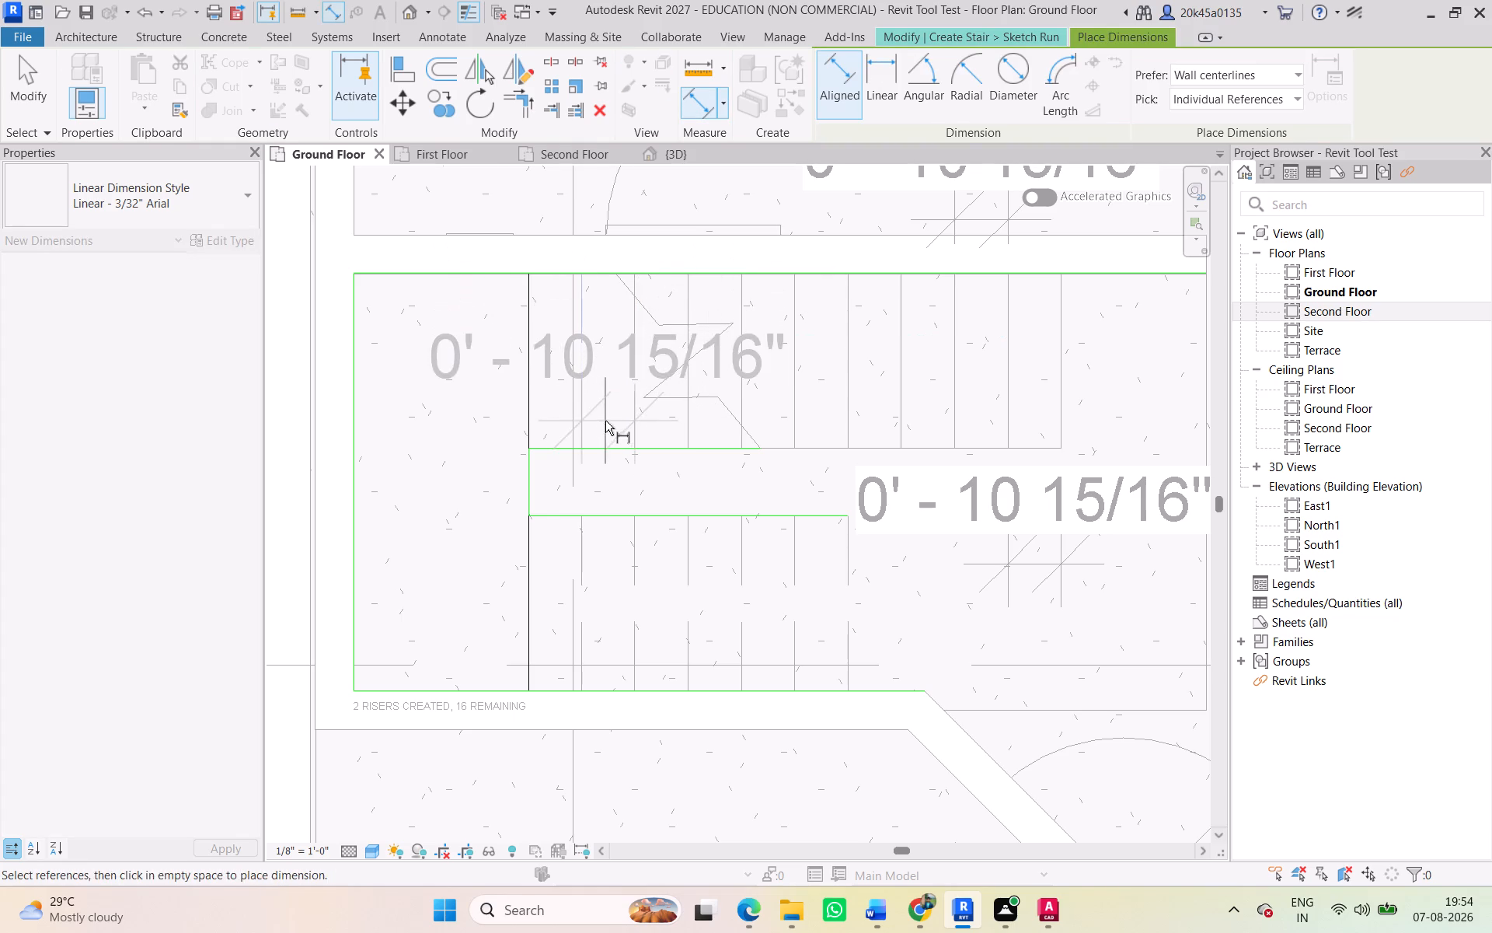
key("Escape")
left_click(581, 332)
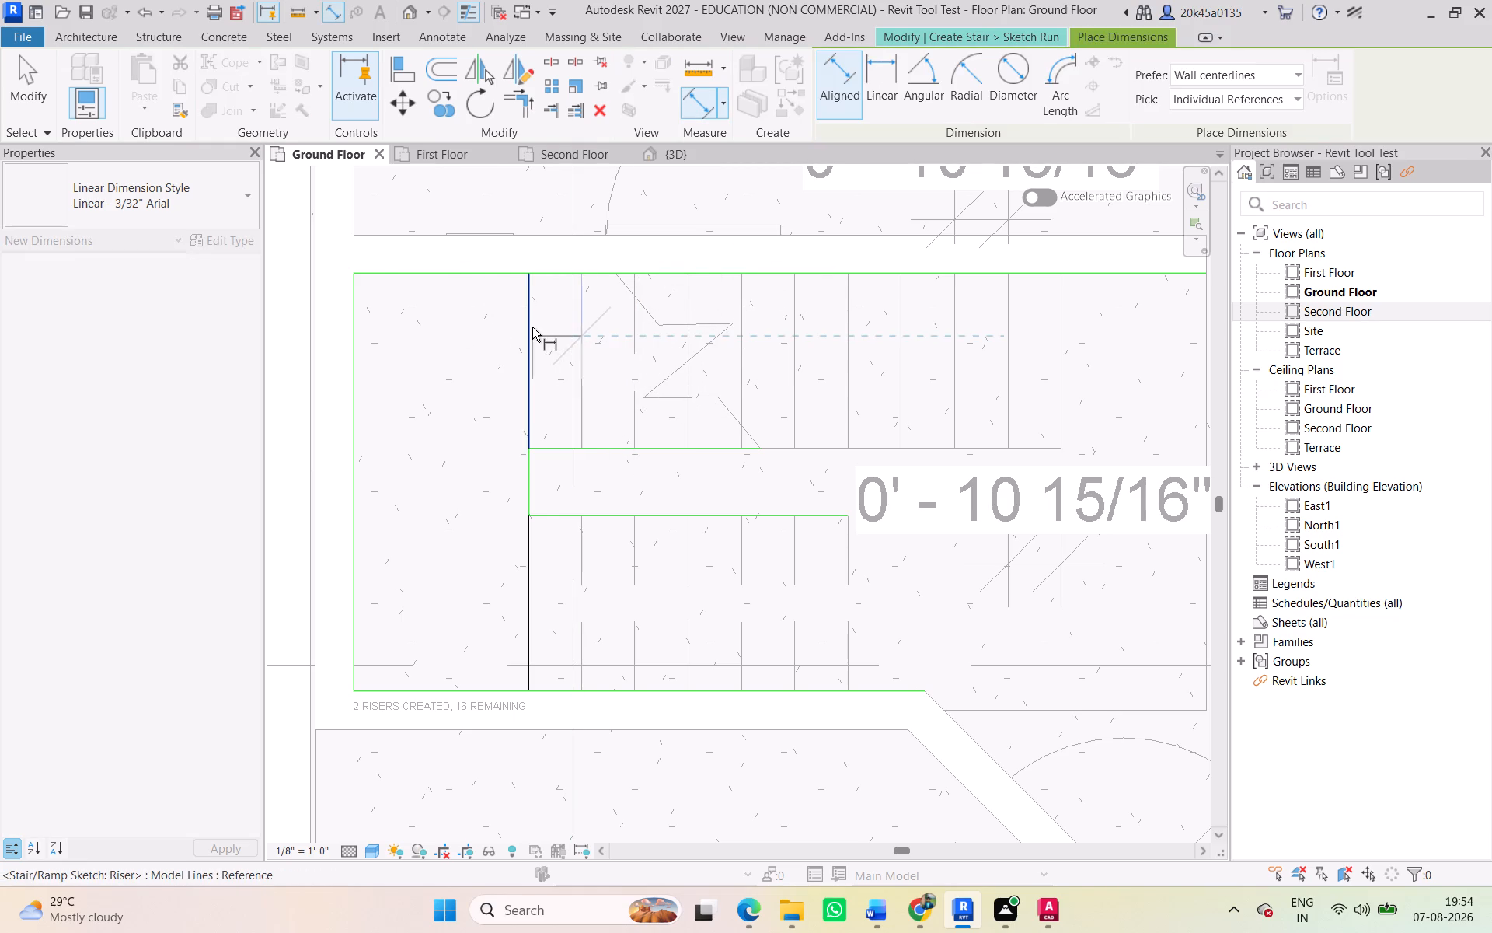
left_click(532, 327)
key("Escape")
key("Escape")
scroll(618, 424, "down", 2)
middle_click_drag(619, 424, 577, 431)
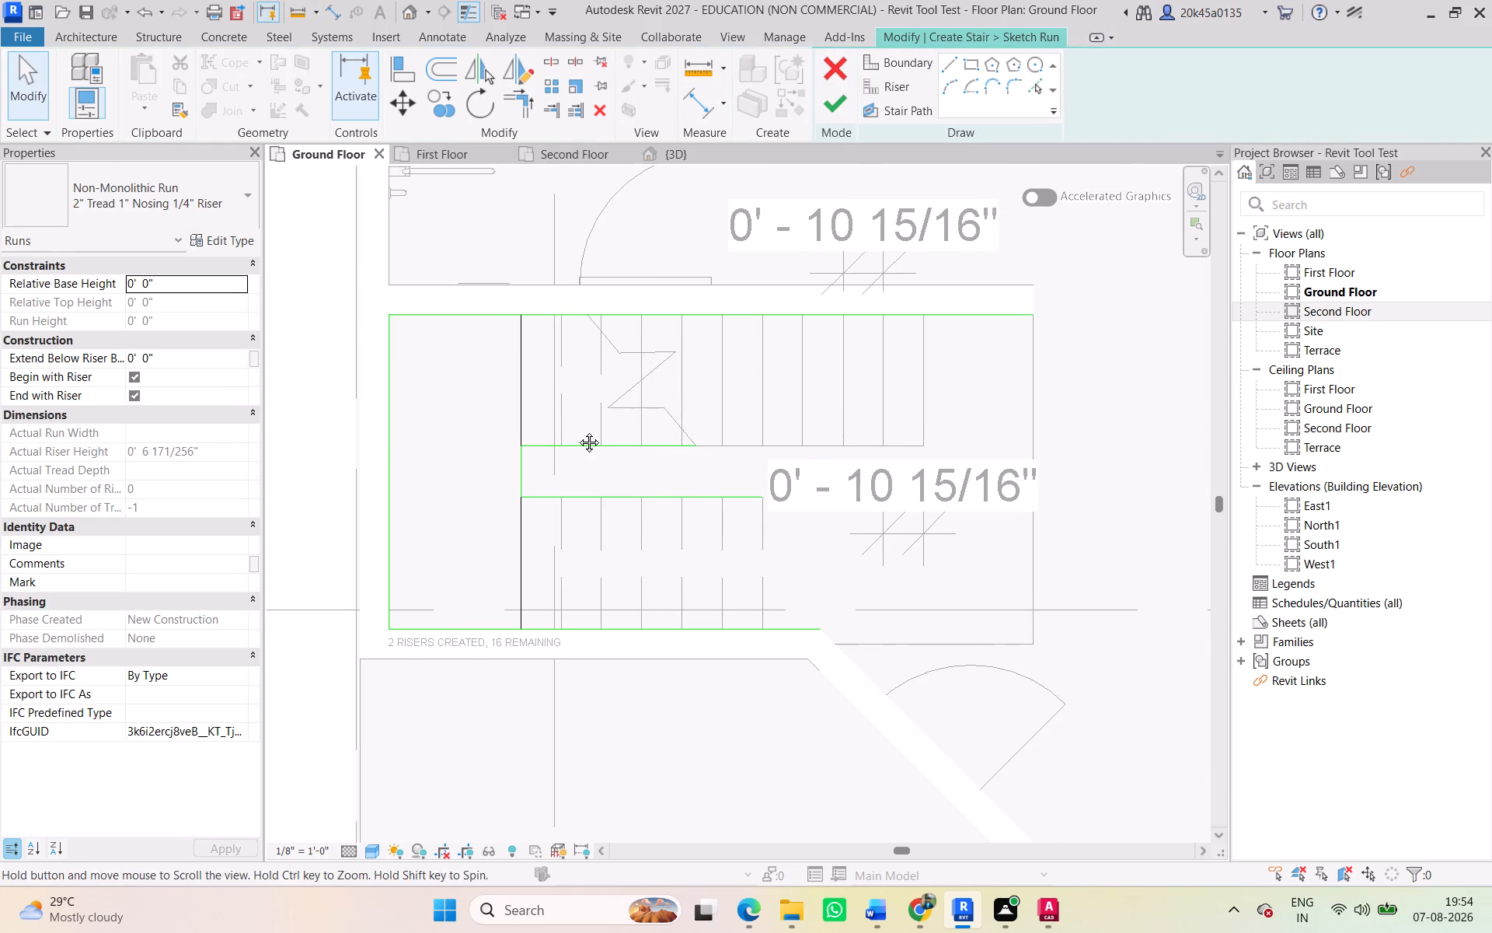
middle_click_drag(577, 431, 564, 432)
key("Escape")
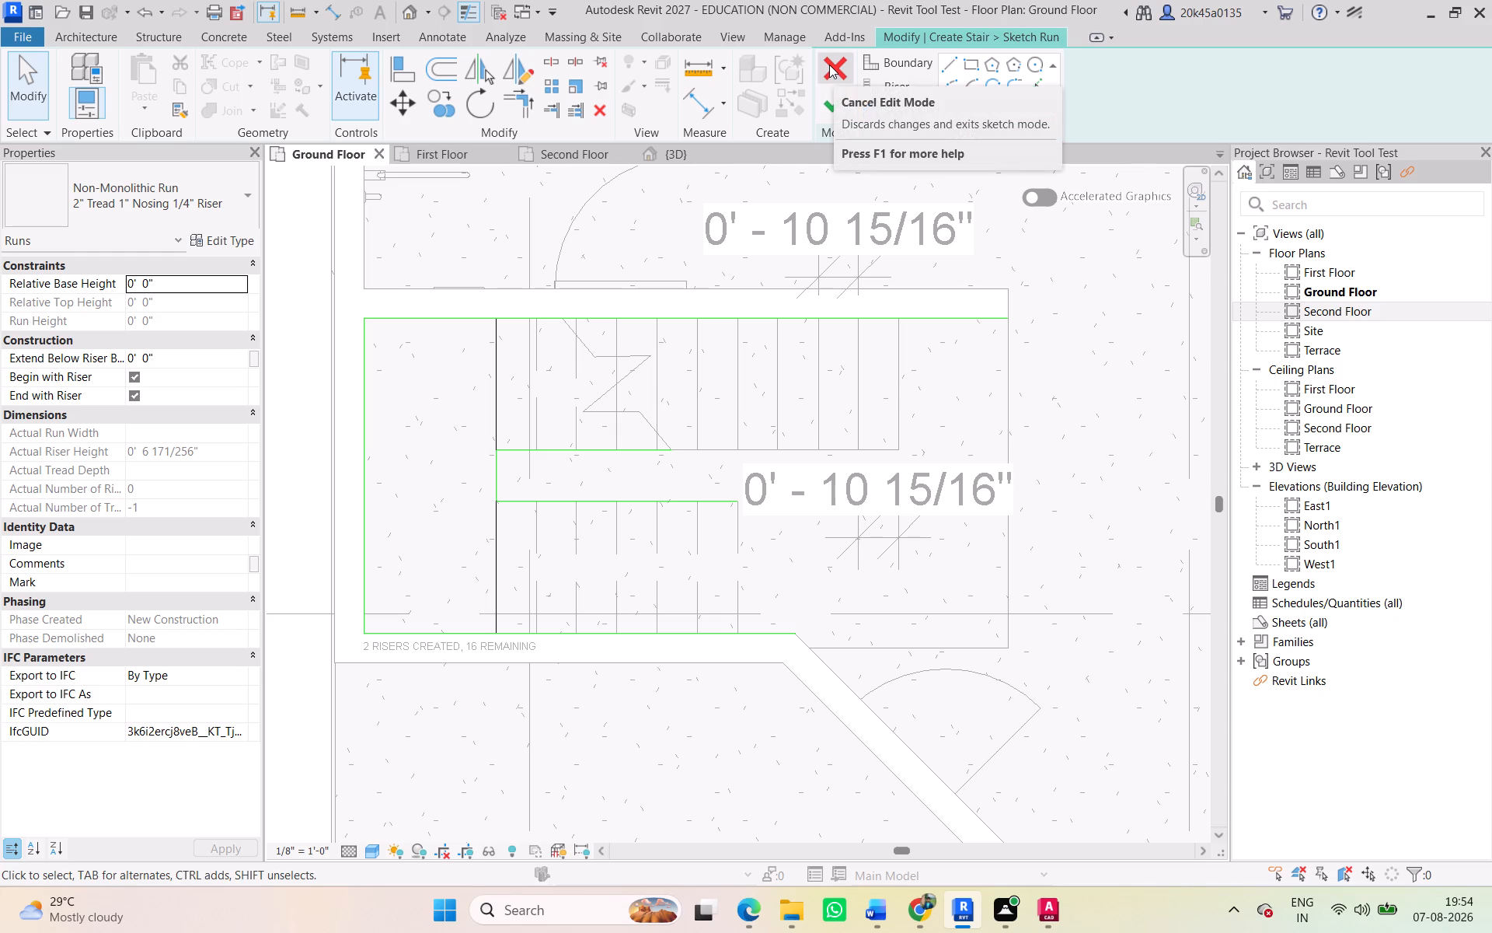
Discard the current run sketch.
left_click(1033, 85)
left_click_drag(1157, 70, 1070, 65)
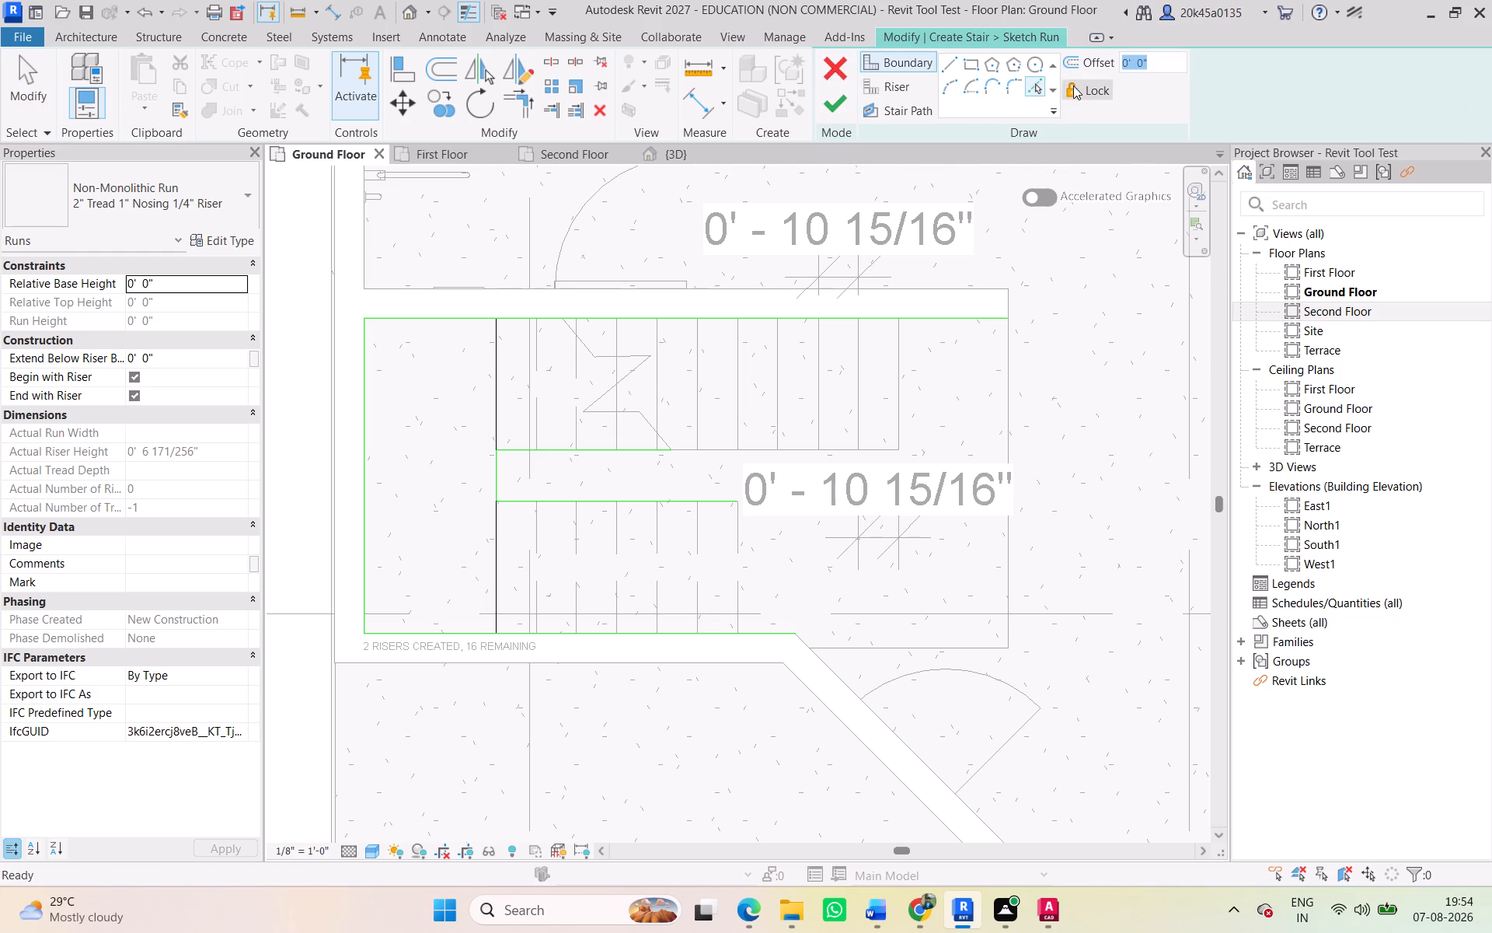
key("Escape")
key("Escape")
left_click(842, 72)
left_click(795, 470)
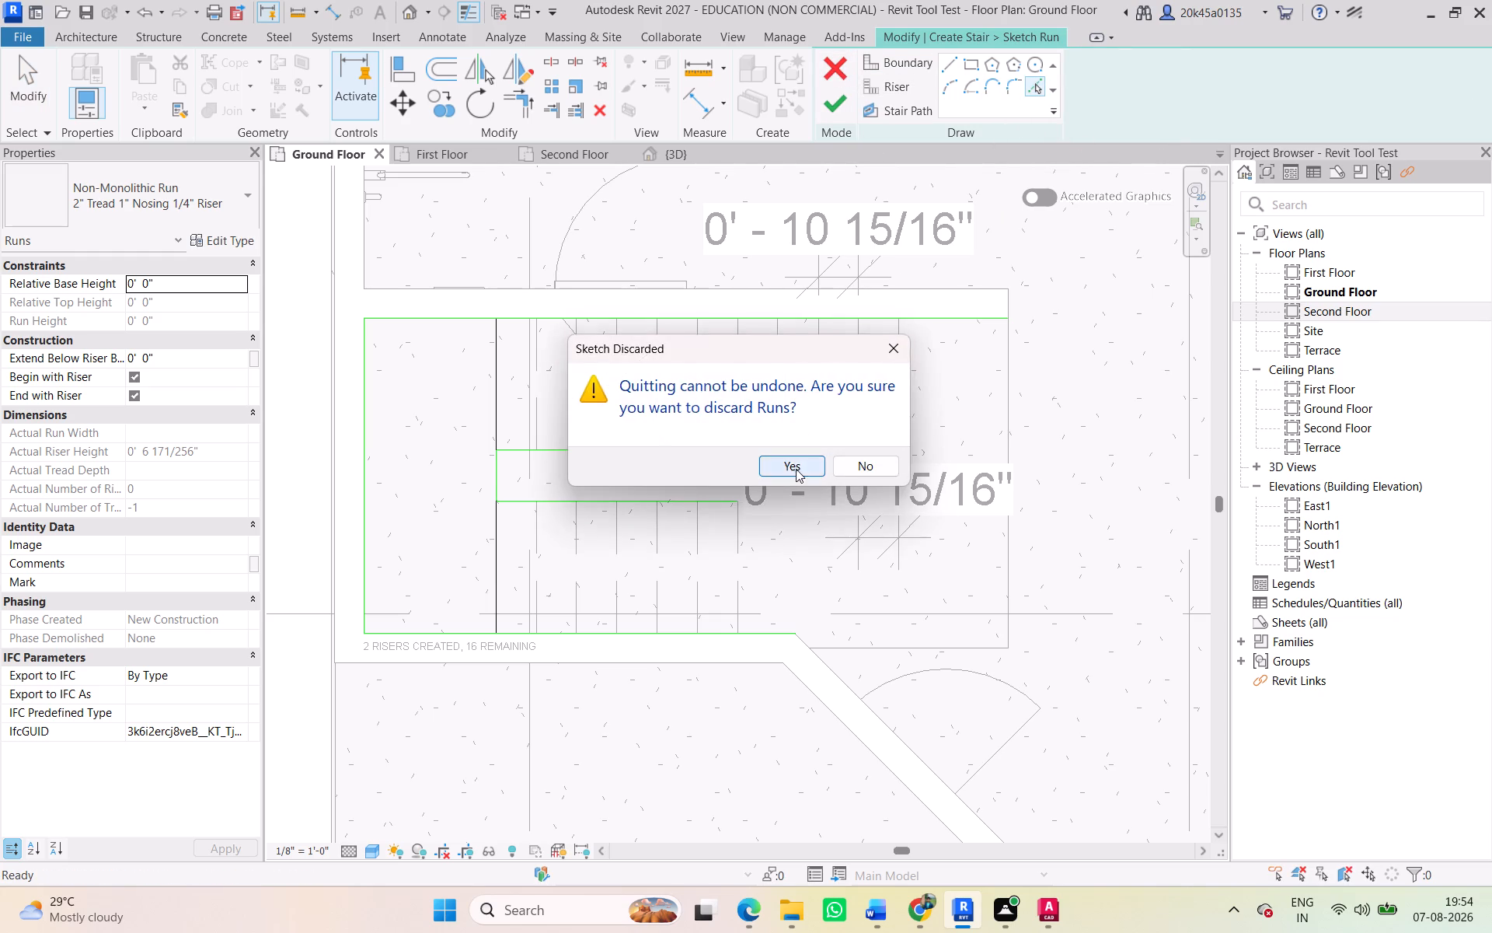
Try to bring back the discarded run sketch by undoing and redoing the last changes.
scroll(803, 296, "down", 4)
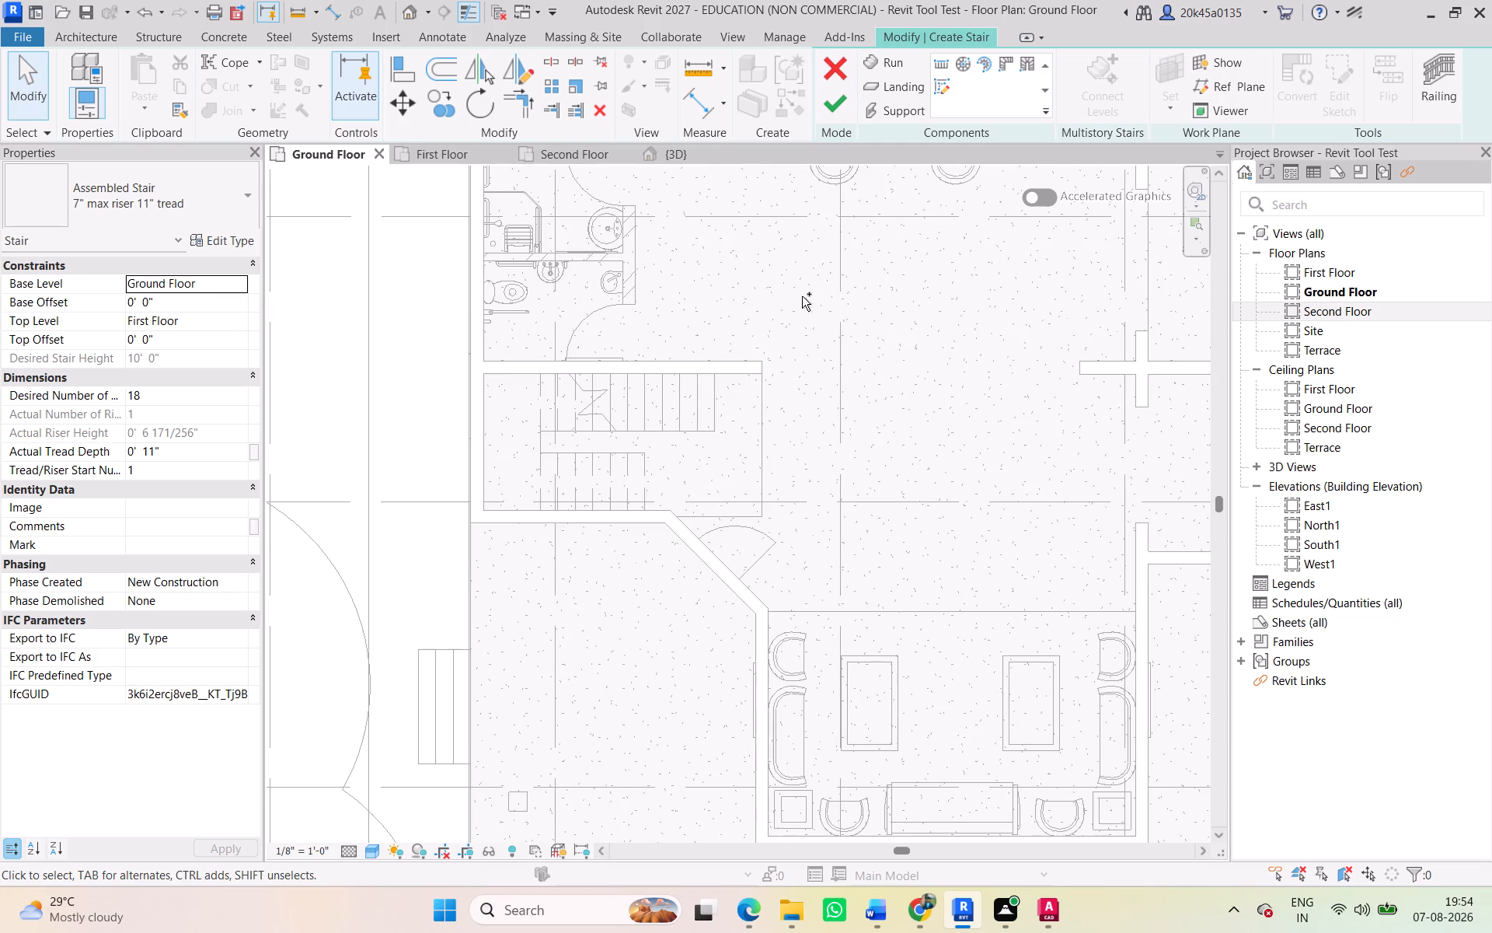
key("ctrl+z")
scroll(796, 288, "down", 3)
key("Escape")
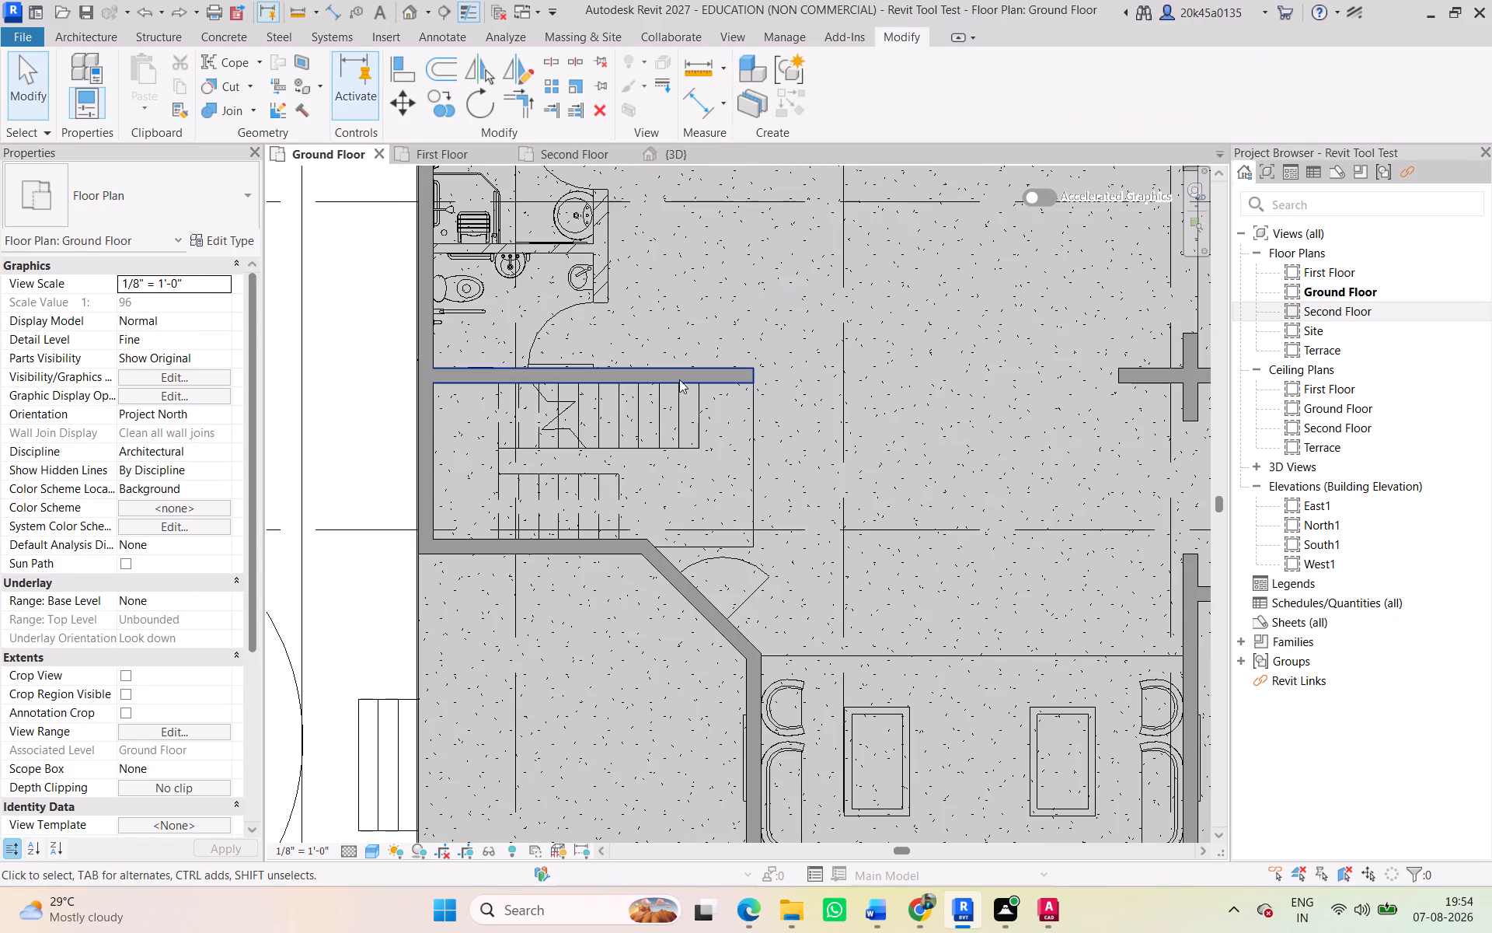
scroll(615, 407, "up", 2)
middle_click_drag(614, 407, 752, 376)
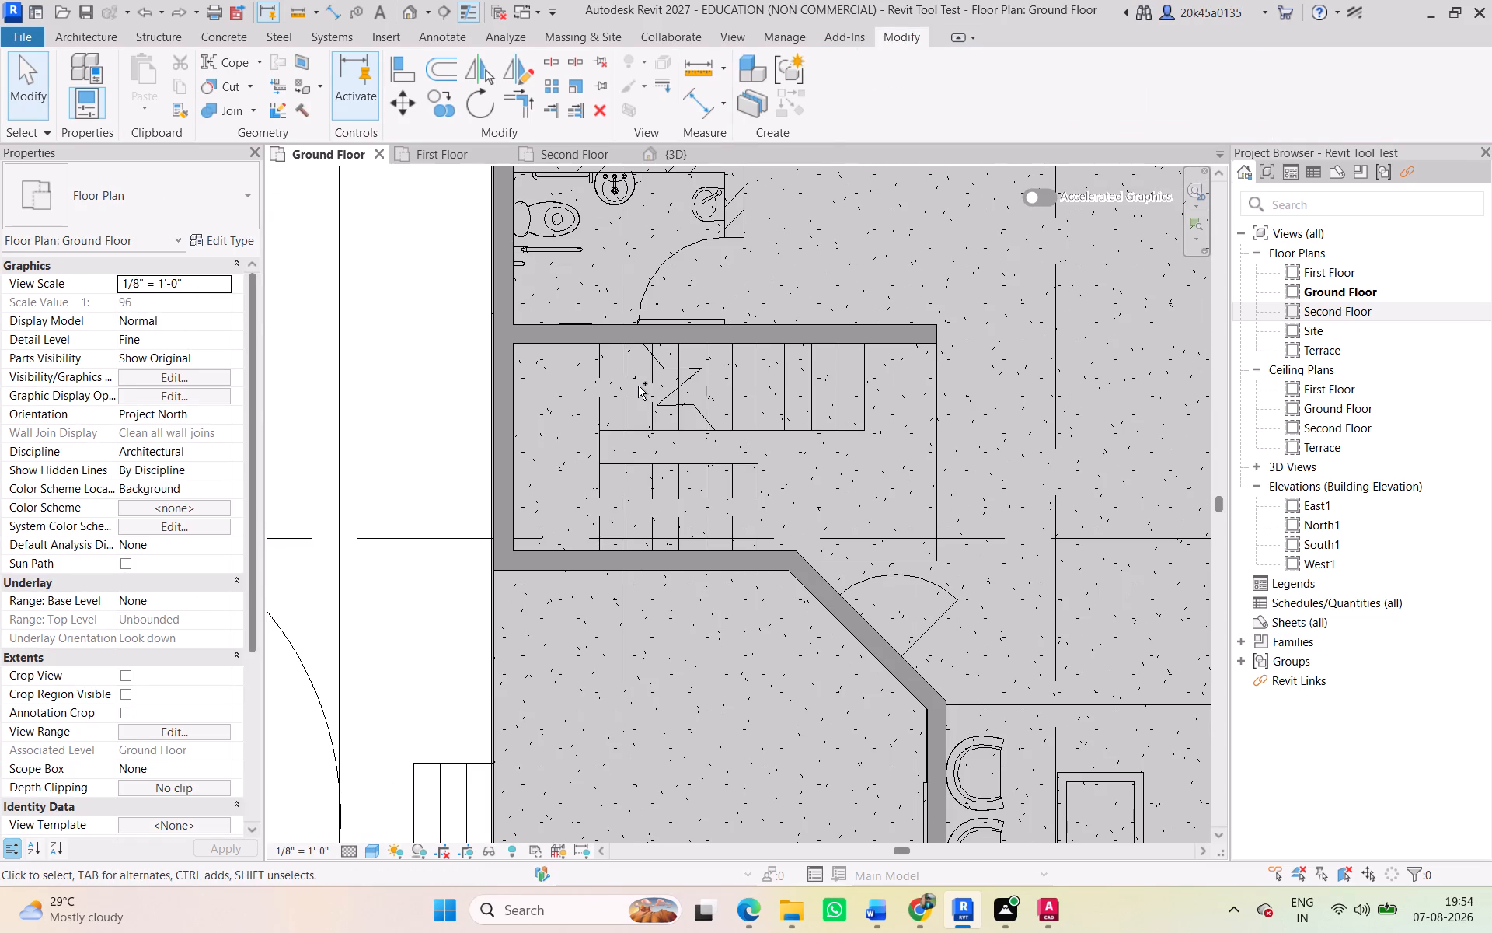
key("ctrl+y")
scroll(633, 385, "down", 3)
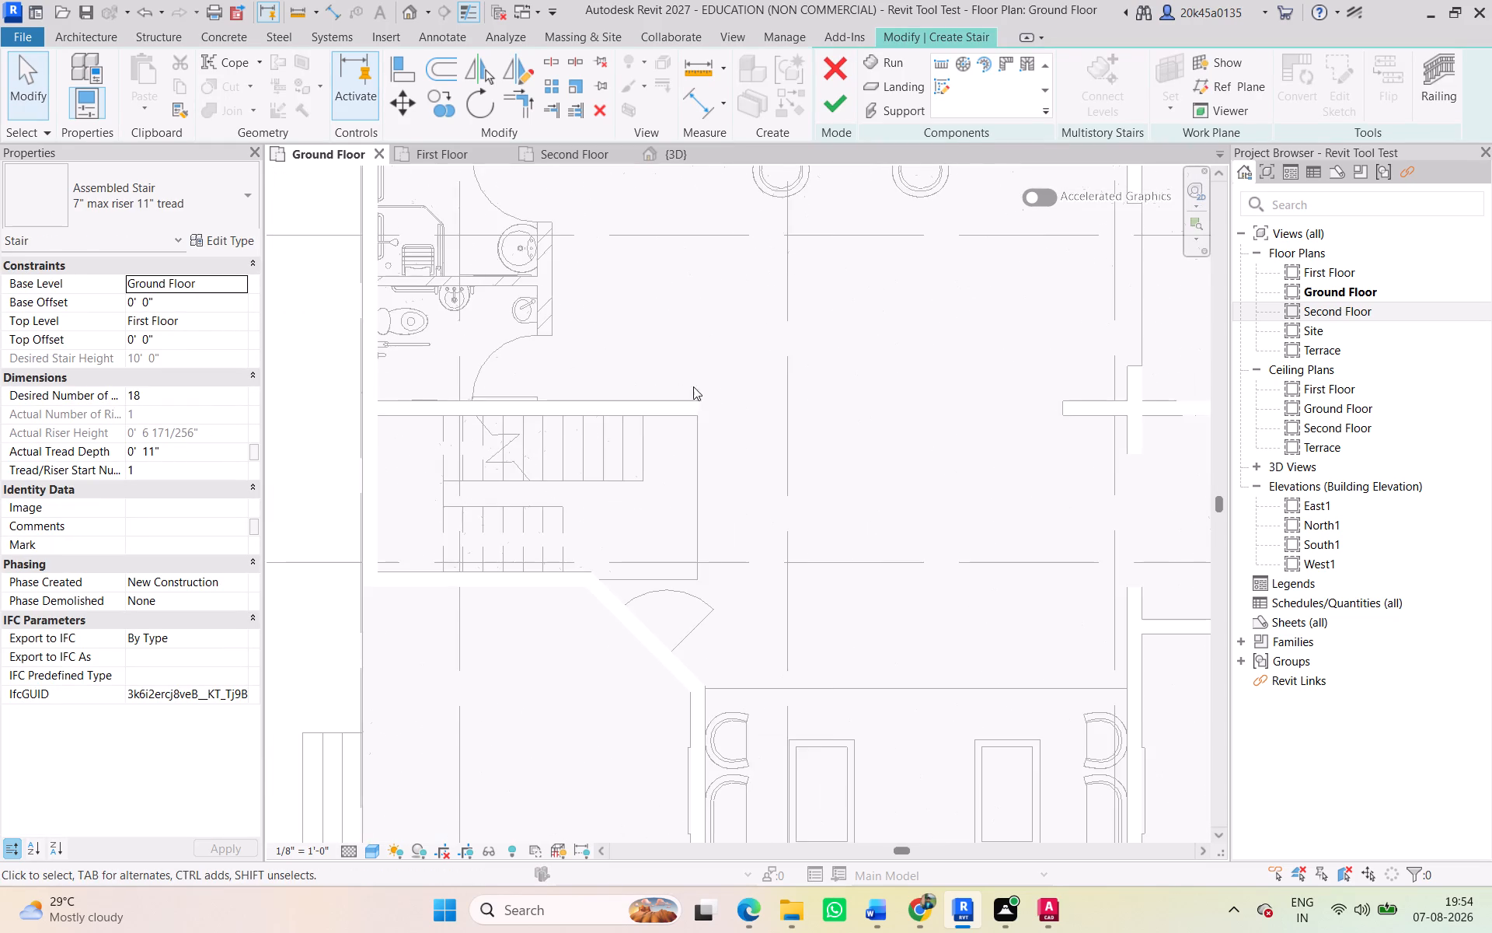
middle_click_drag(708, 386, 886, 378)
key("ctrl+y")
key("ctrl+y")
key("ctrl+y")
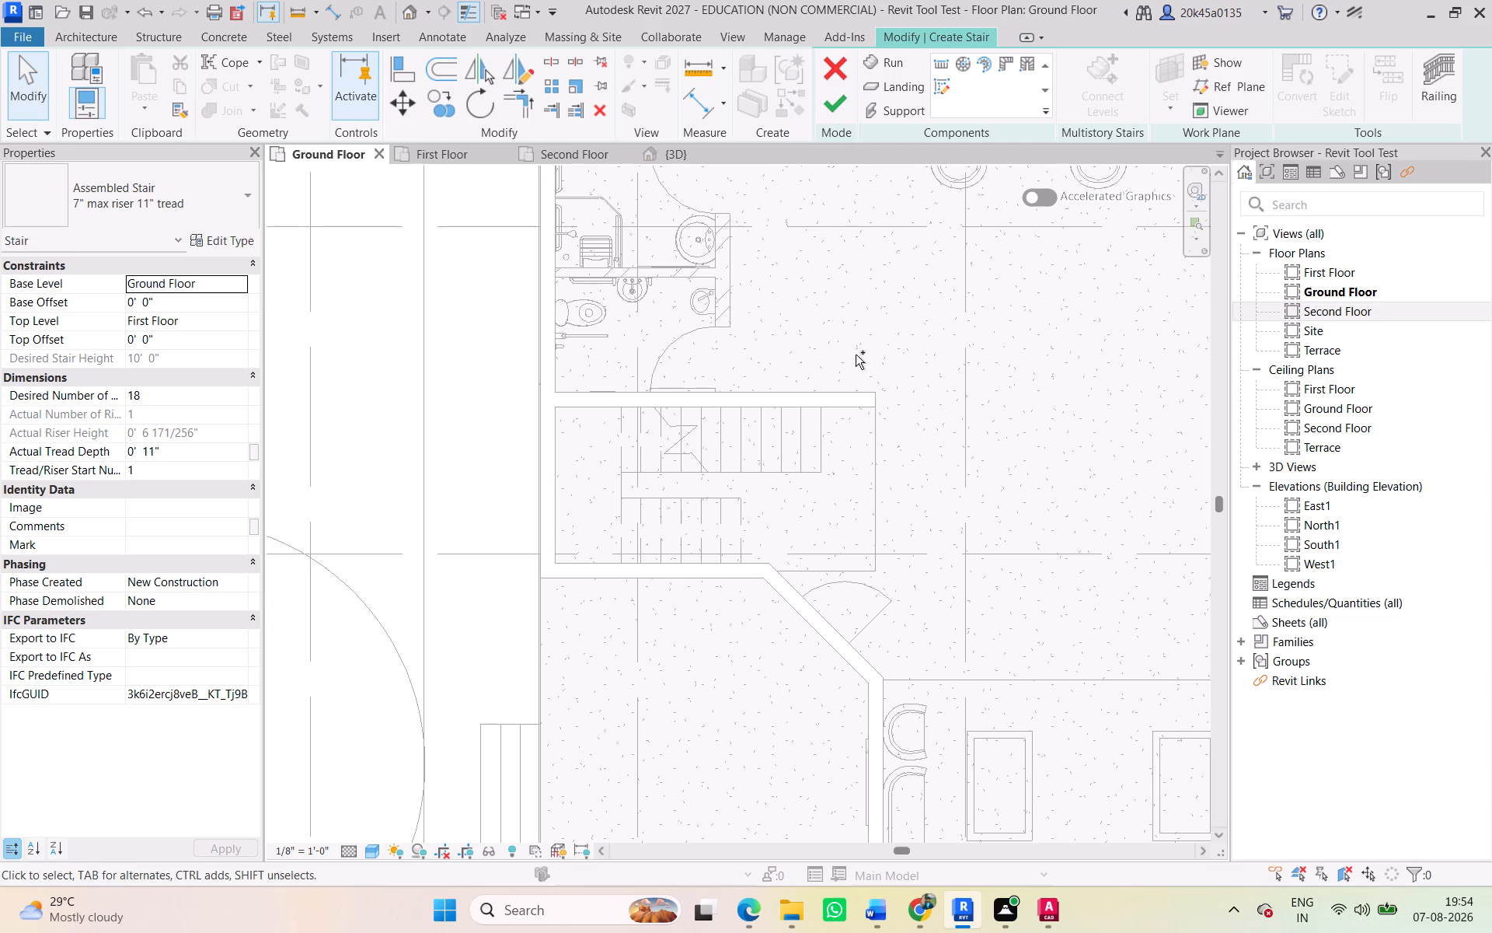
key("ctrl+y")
Cancel the stair creation and return to the Ground Floor plan.
left_click(839, 61)
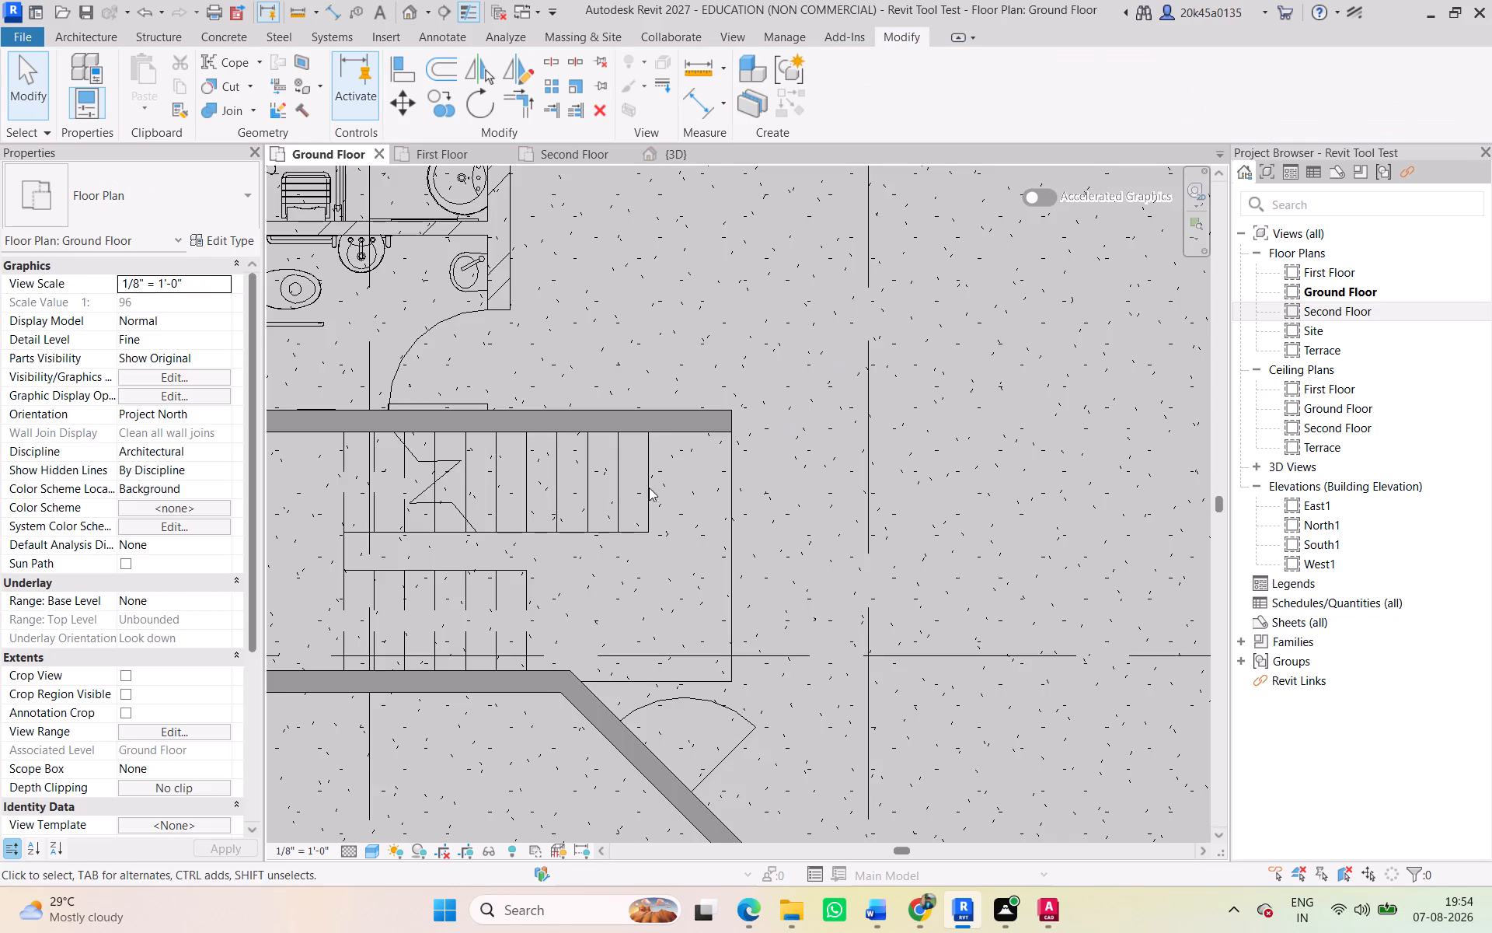
Place an aligned dimension between two adjacent tread lines near the upper flight's east end.
scroll(613, 493, "down", 2)
middle_click_drag(613, 493, 877, 471)
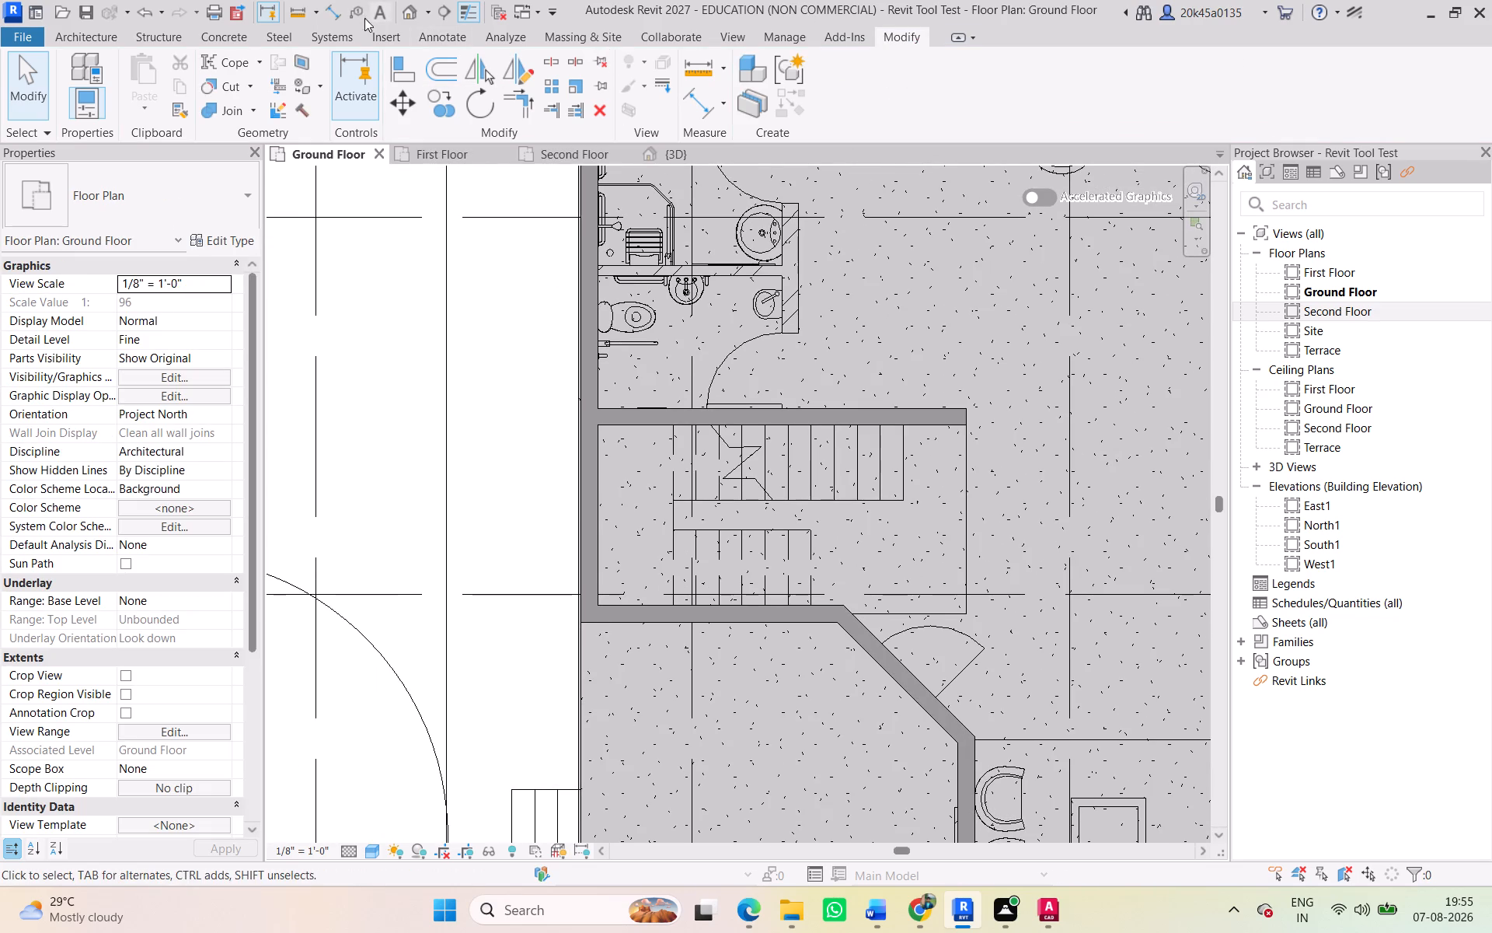
left_click(333, 15)
scroll(675, 505, "up", 3)
middle_click_drag(926, 452, 778, 438)
scroll(799, 424, "up", 4)
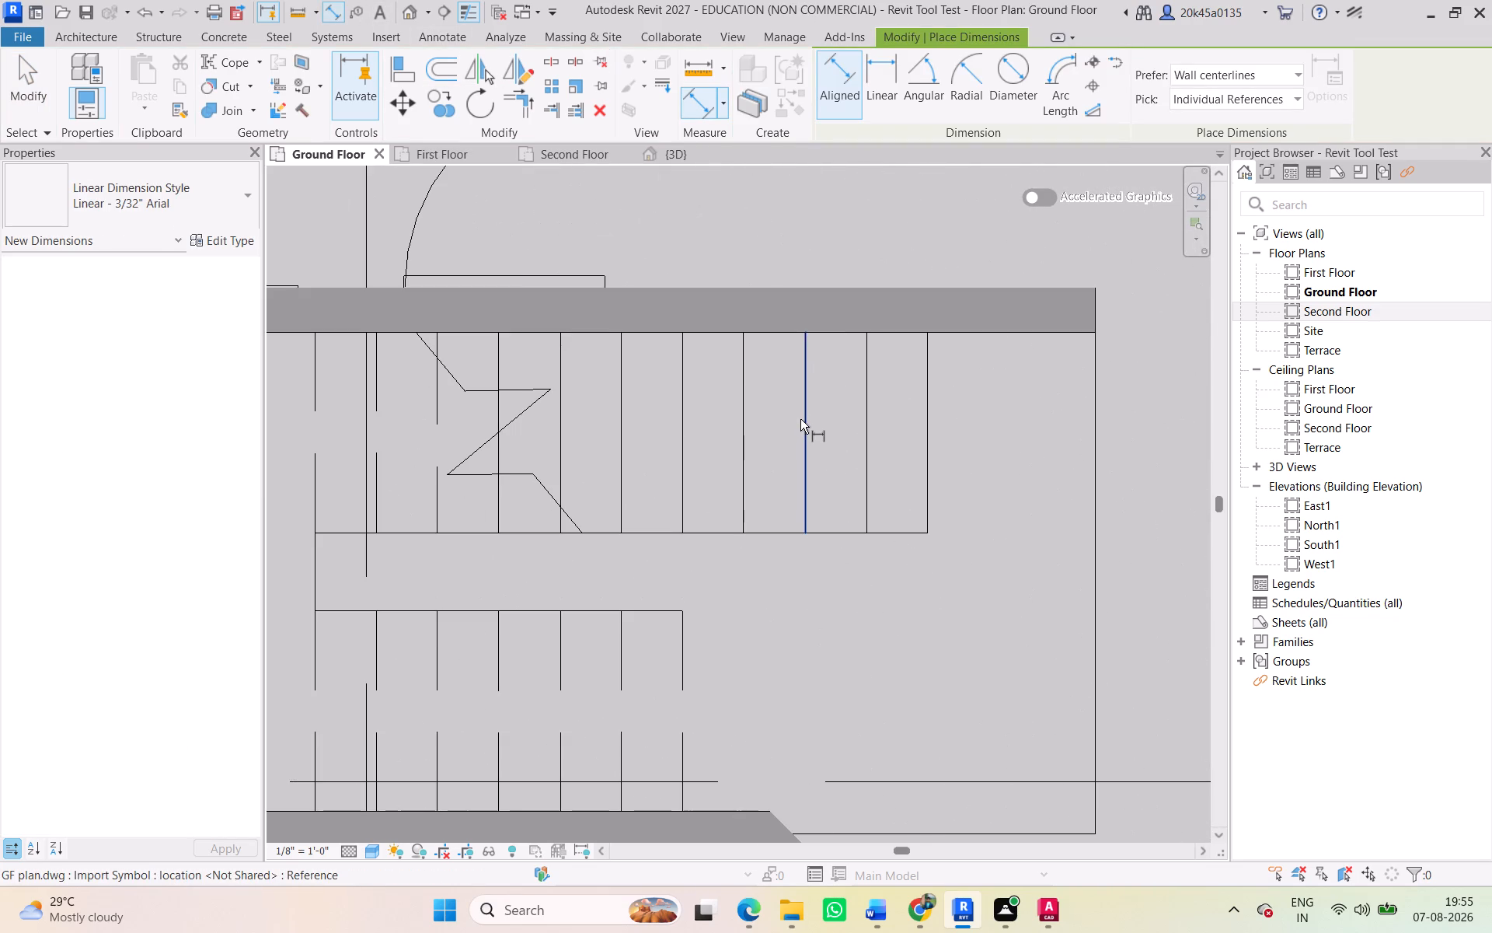
left_click(804, 421)
left_click(865, 432)
left_click(842, 653)
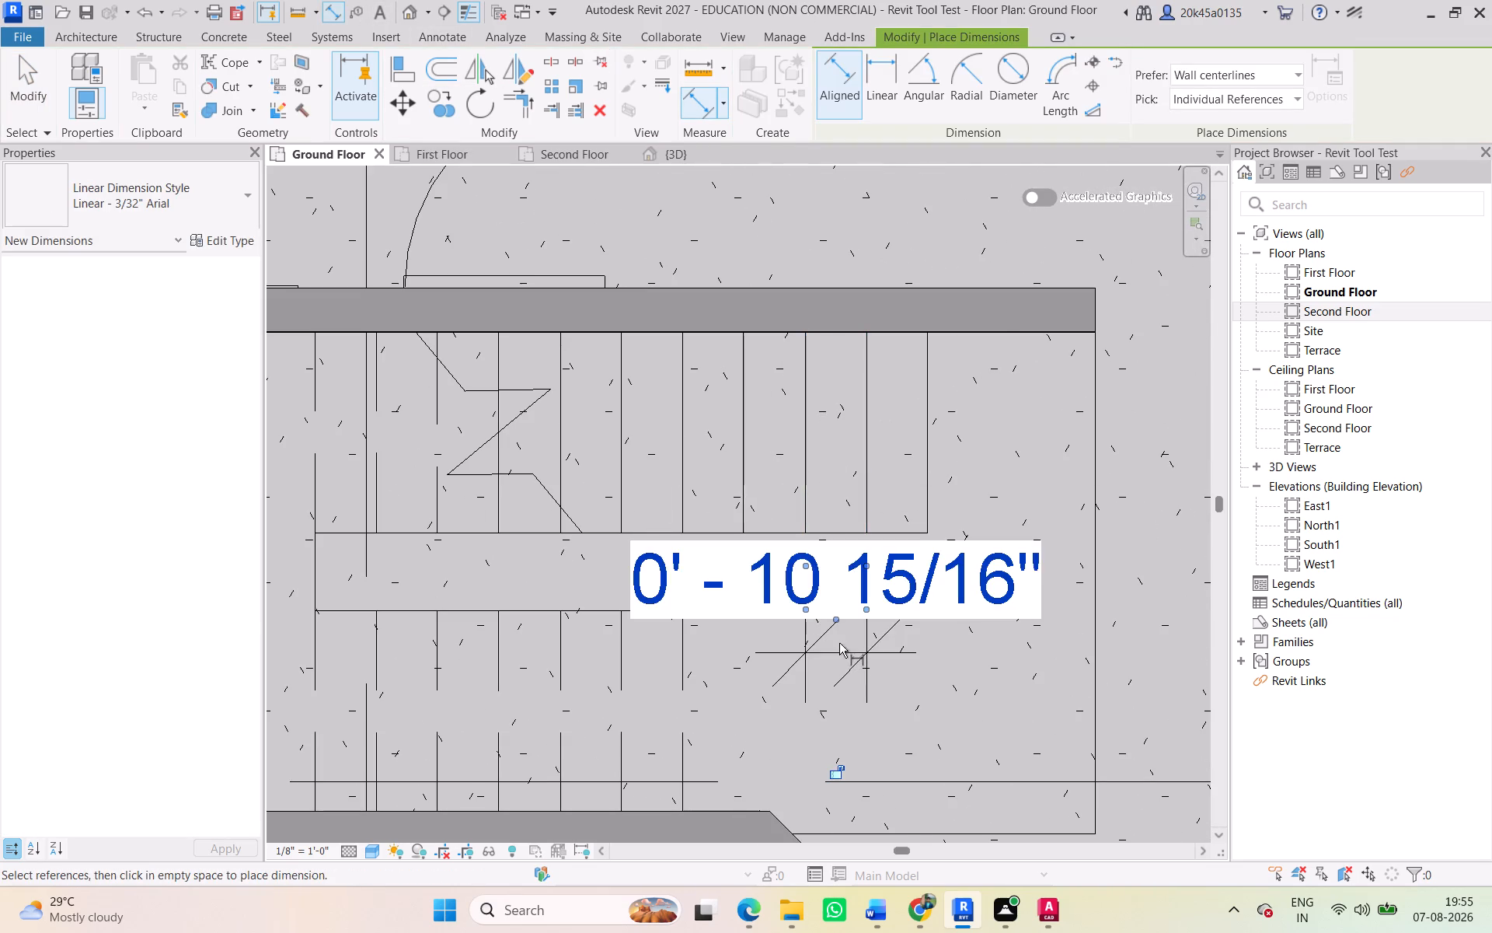
Copy the actual value from the placed tread dimension's text settings, leaving the dimension as it is.
left_click(842, 581)
key("Escape")
left_click(812, 588)
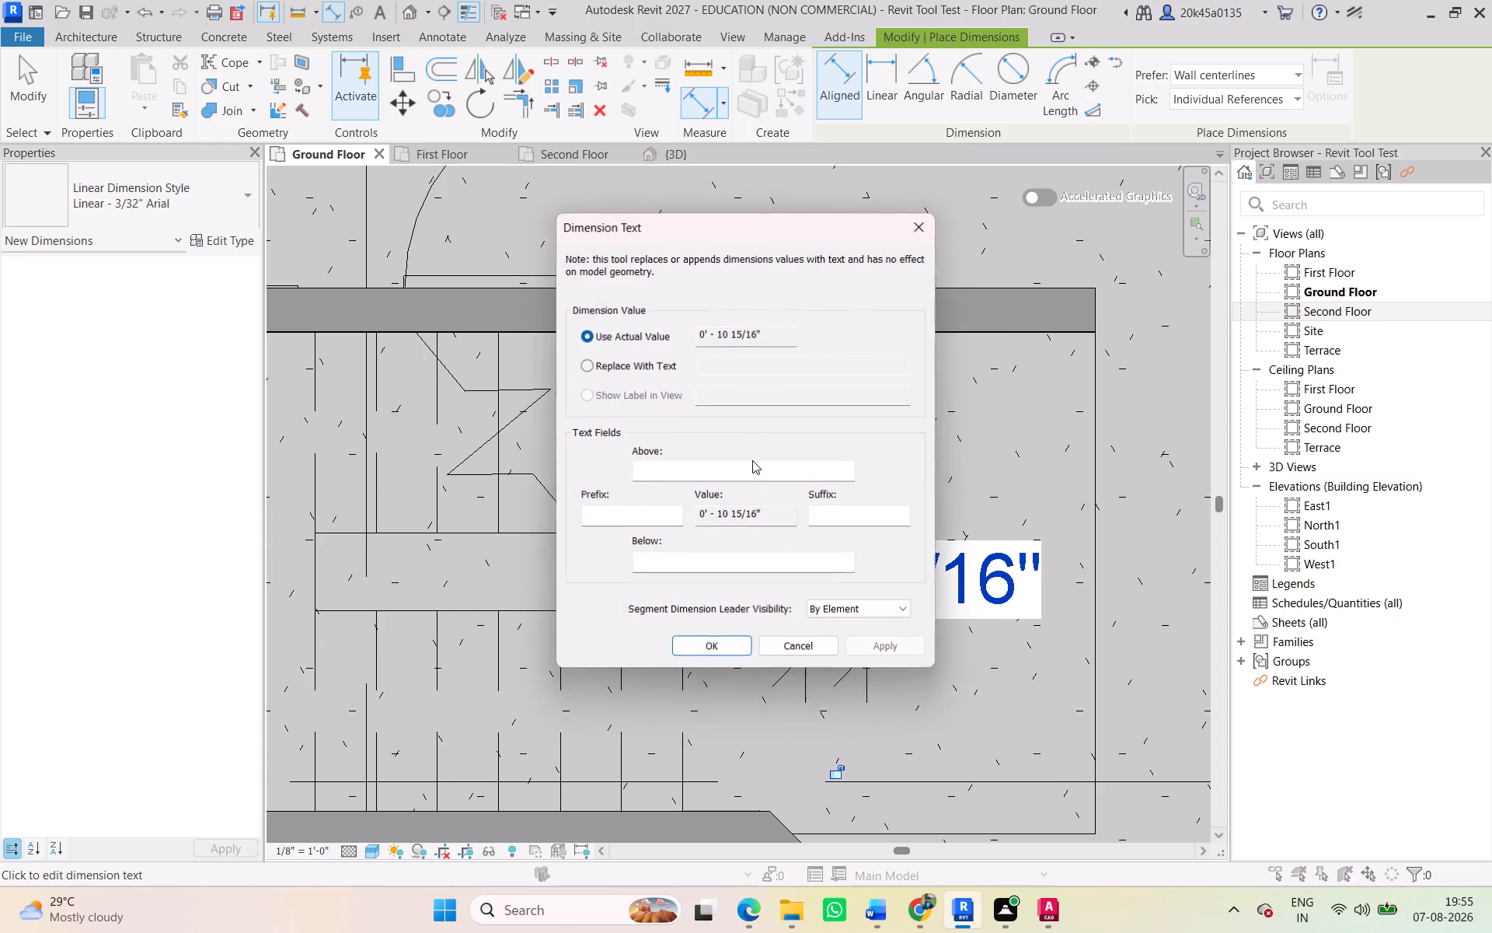
left_click_drag(771, 332, 604, 332)
key("ctrl+c")
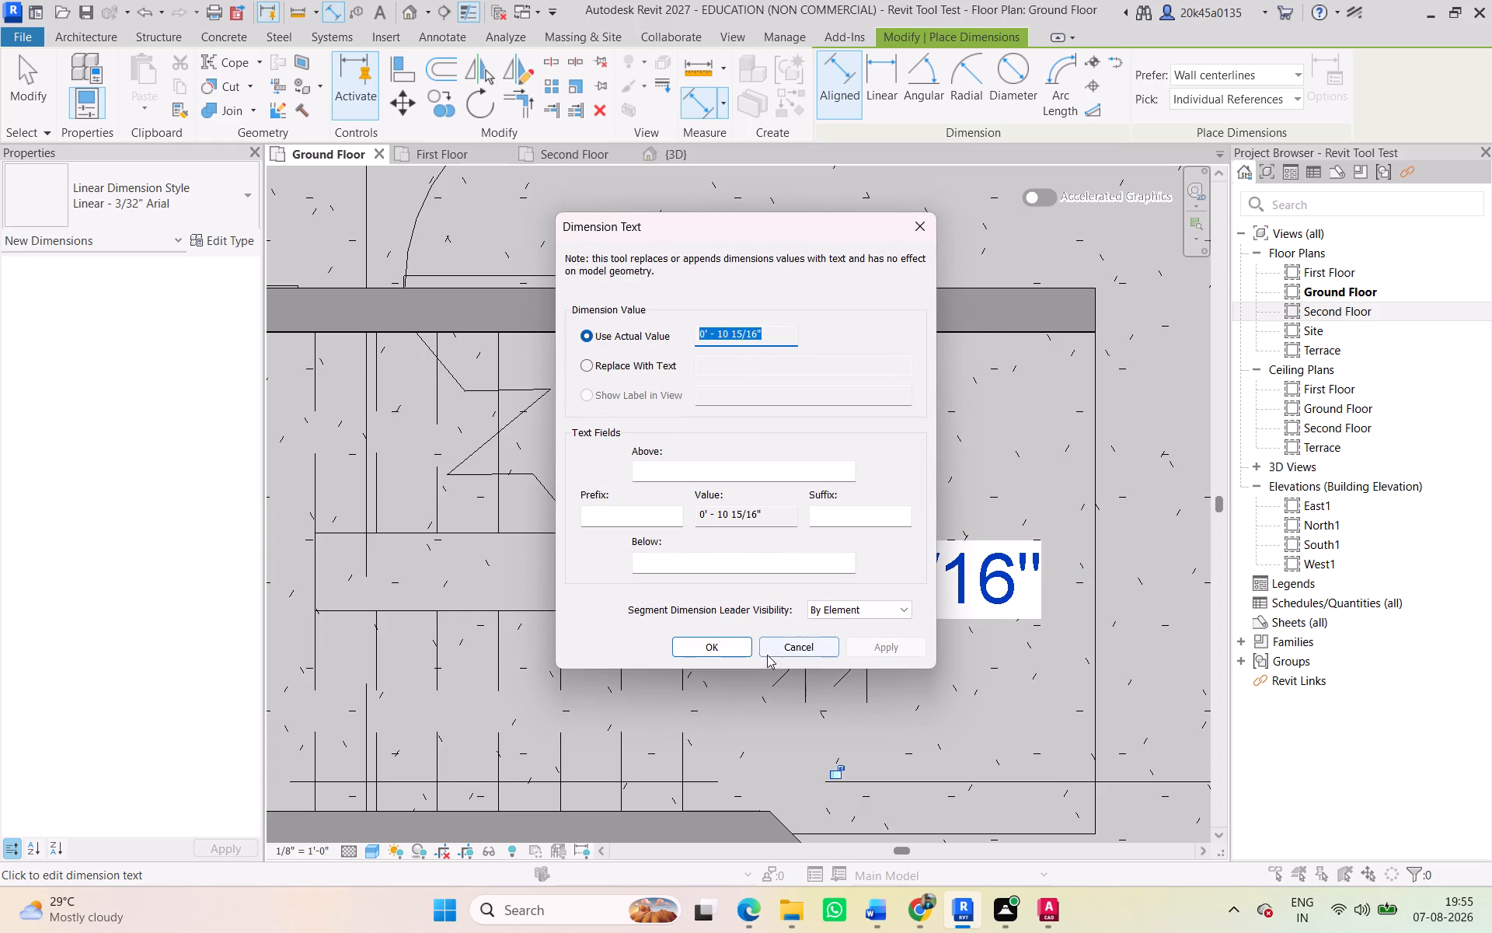
left_click(742, 643)
key("Escape")
scroll(616, 480, "down", 2)
key("Escape")
key("Escape")
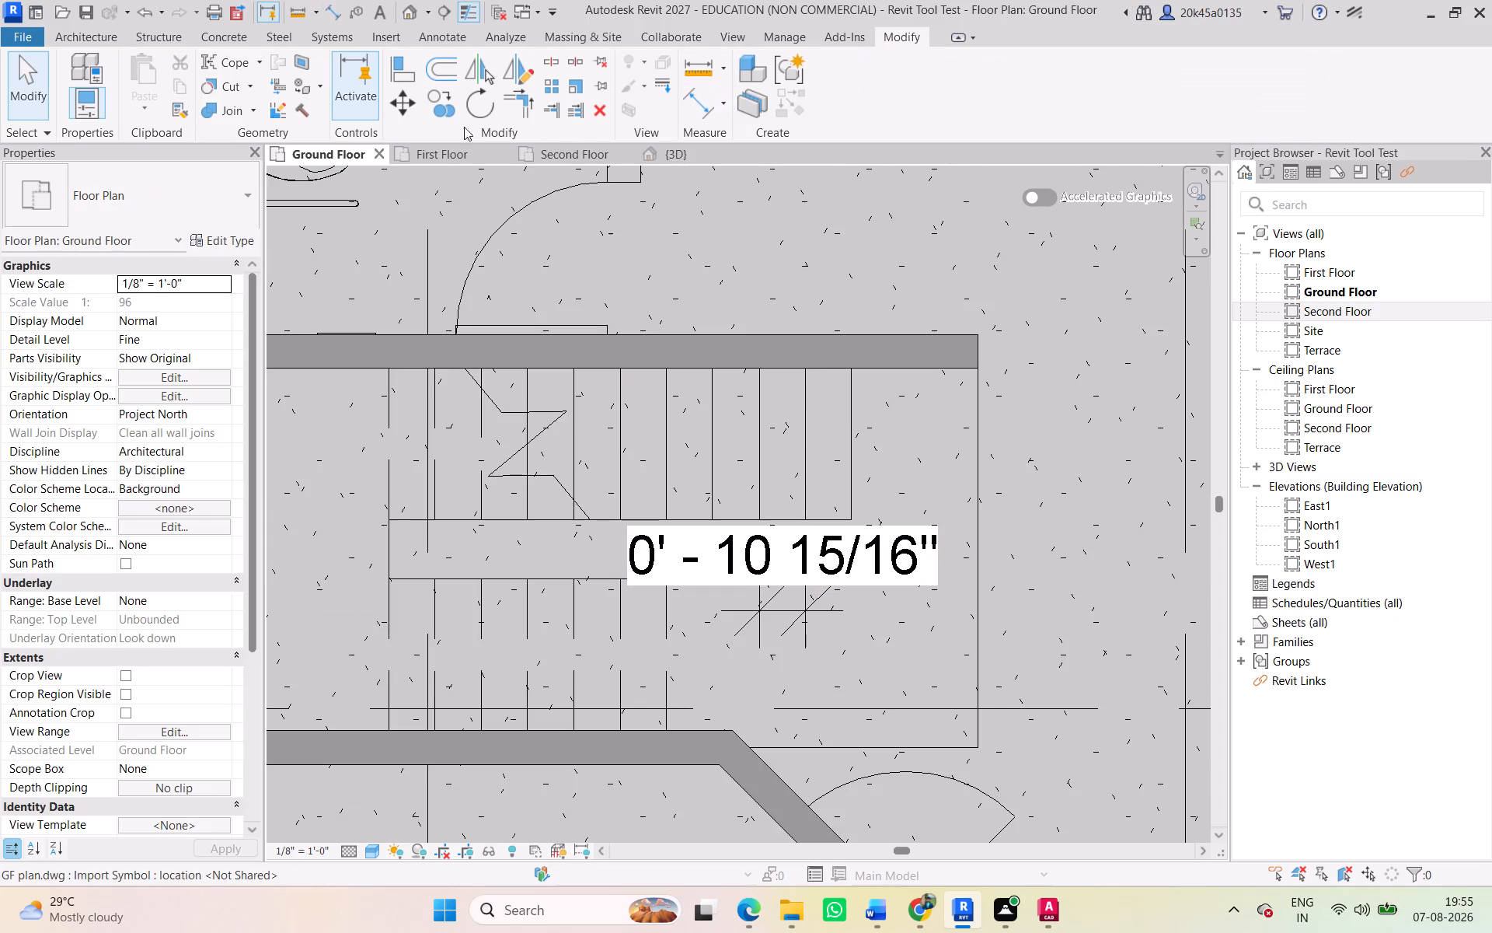
Start a new sketched stair run and pick boundary lines along the north, south and west wall faces and both flights' inner edges.
left_click(108, 28)
left_click(718, 84)
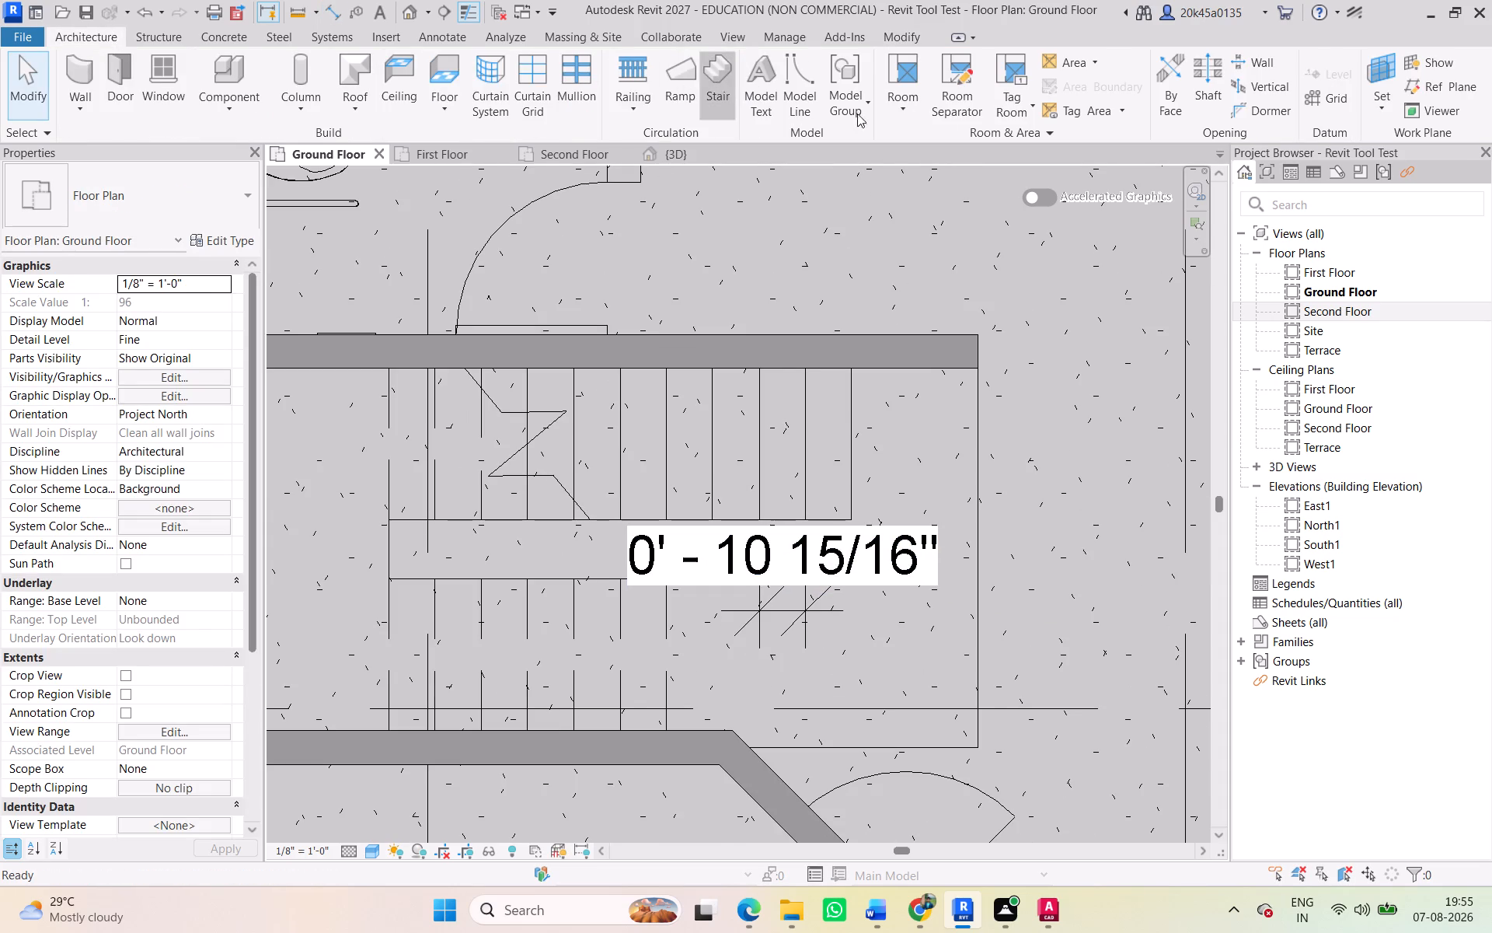
left_click(860, 91)
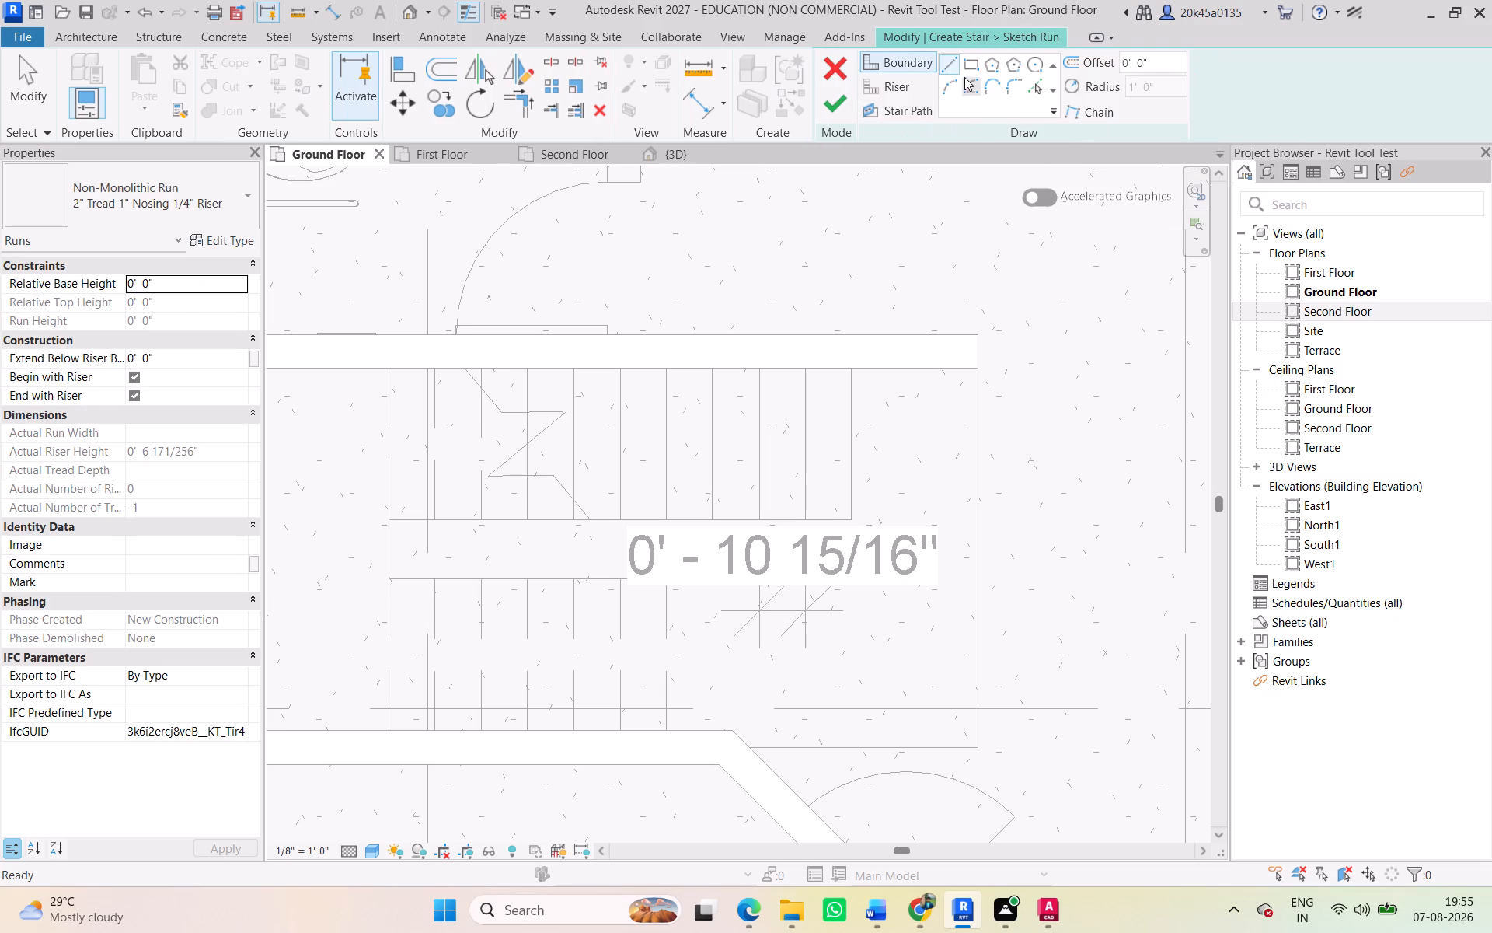
left_click(1029, 84)
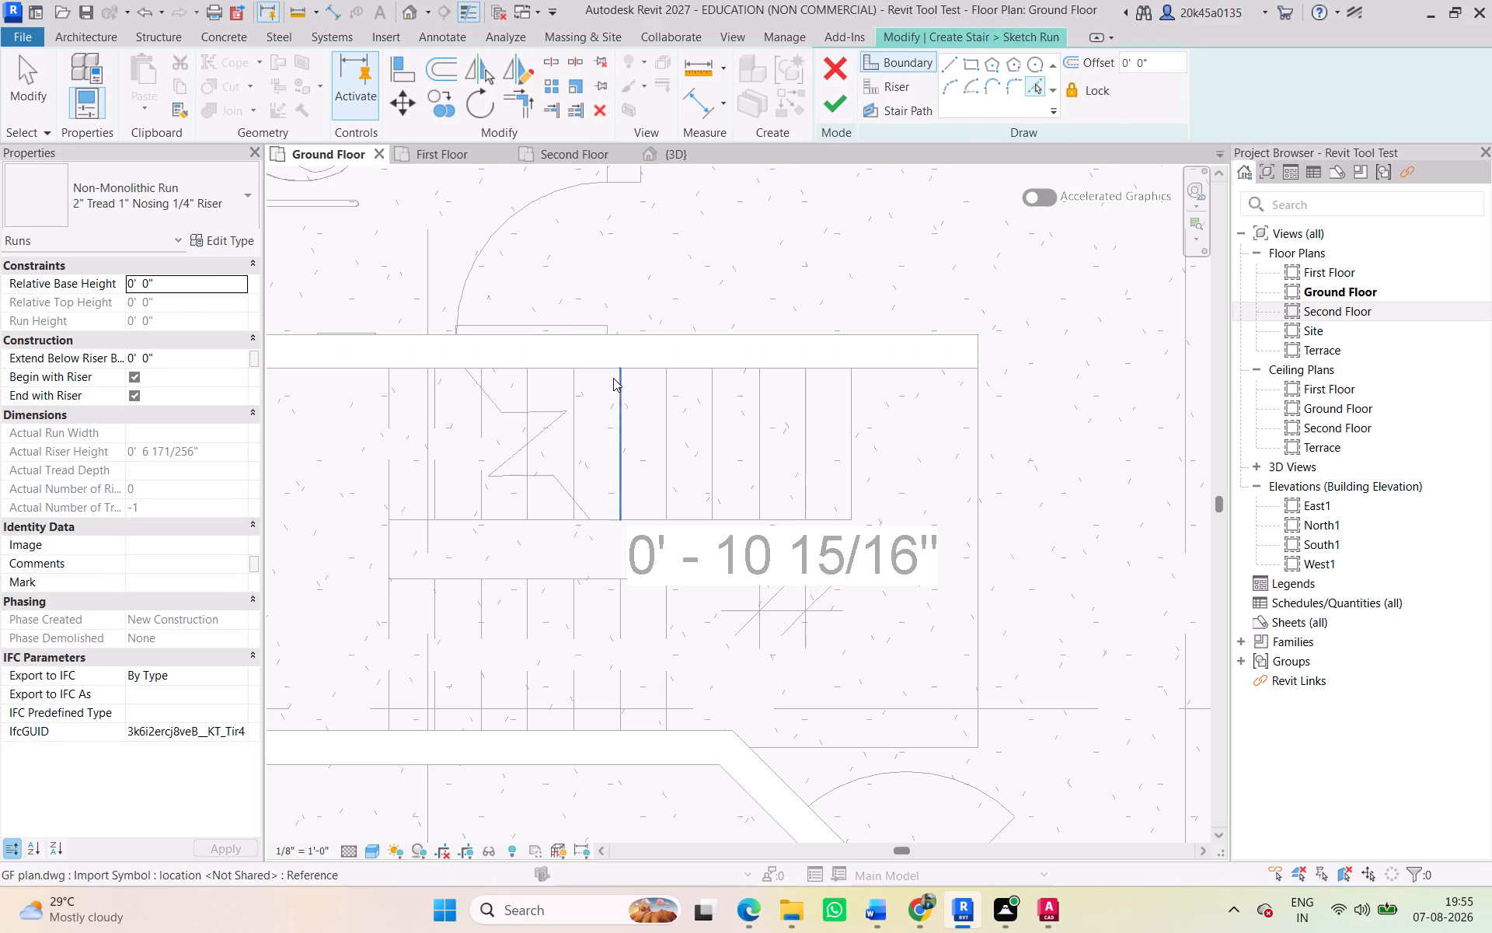
left_click(597, 376)
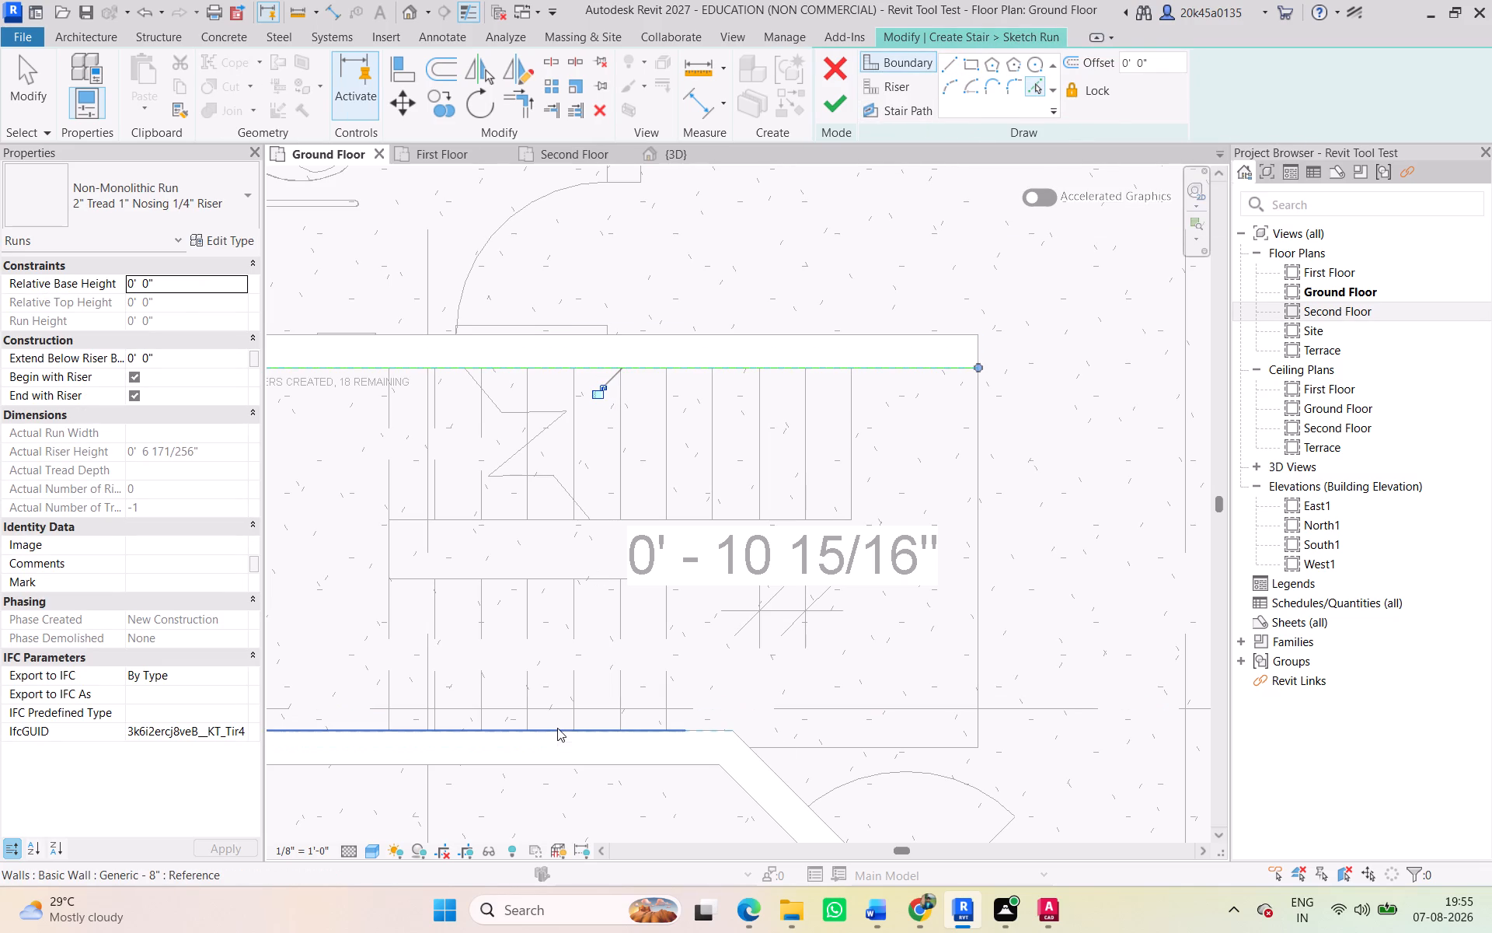
left_click(557, 728)
left_click(536, 575)
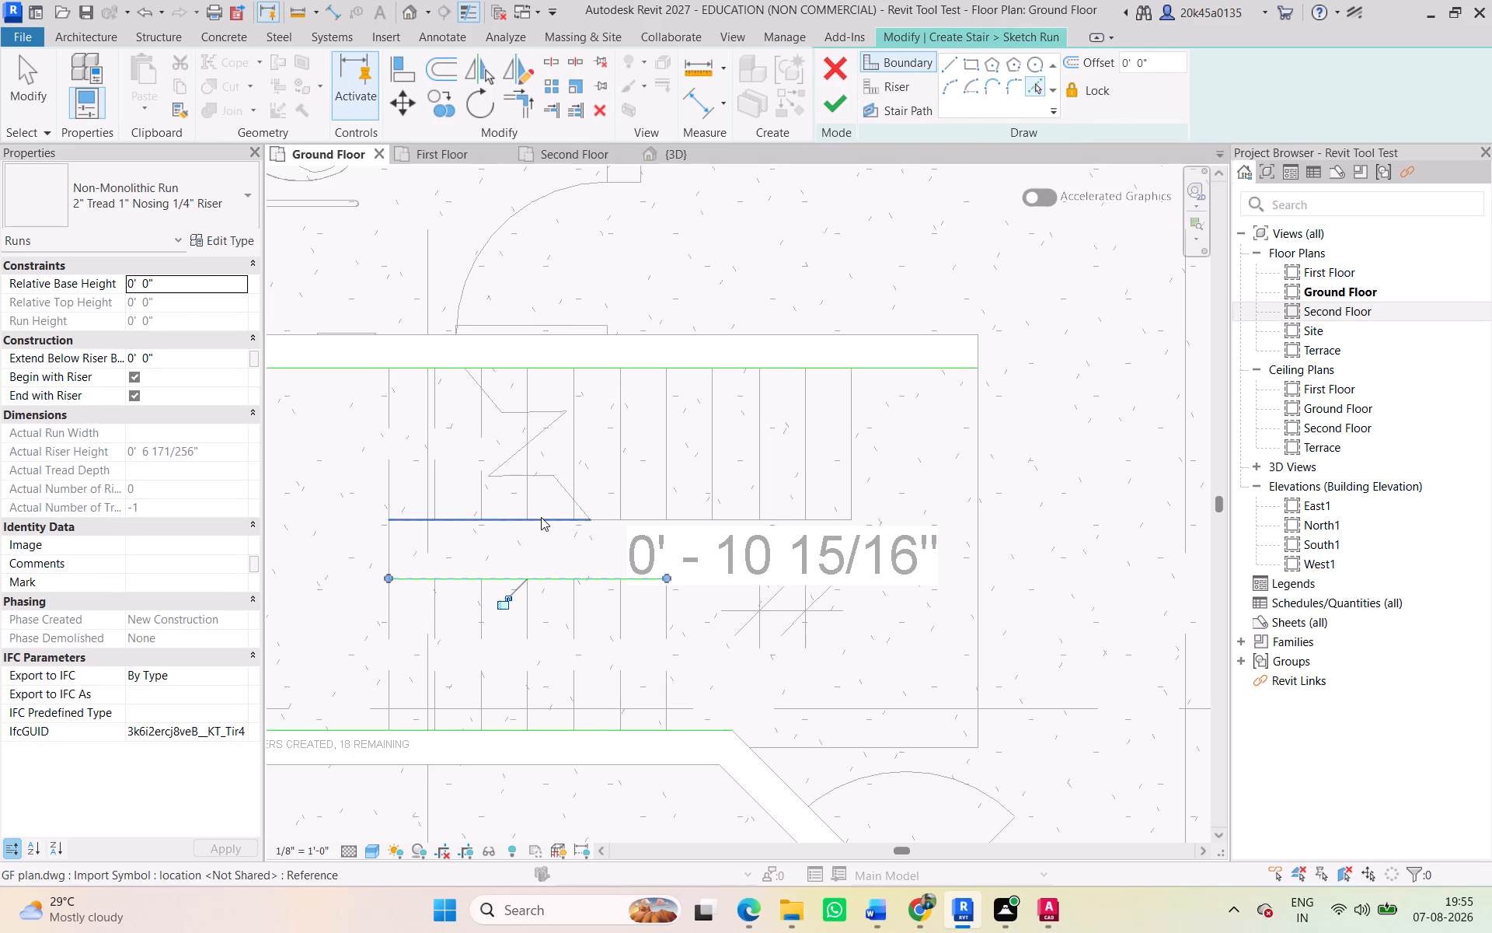
left_click(541, 517)
scroll(522, 518, "down", 1)
middle_click_drag(522, 518, 732, 512)
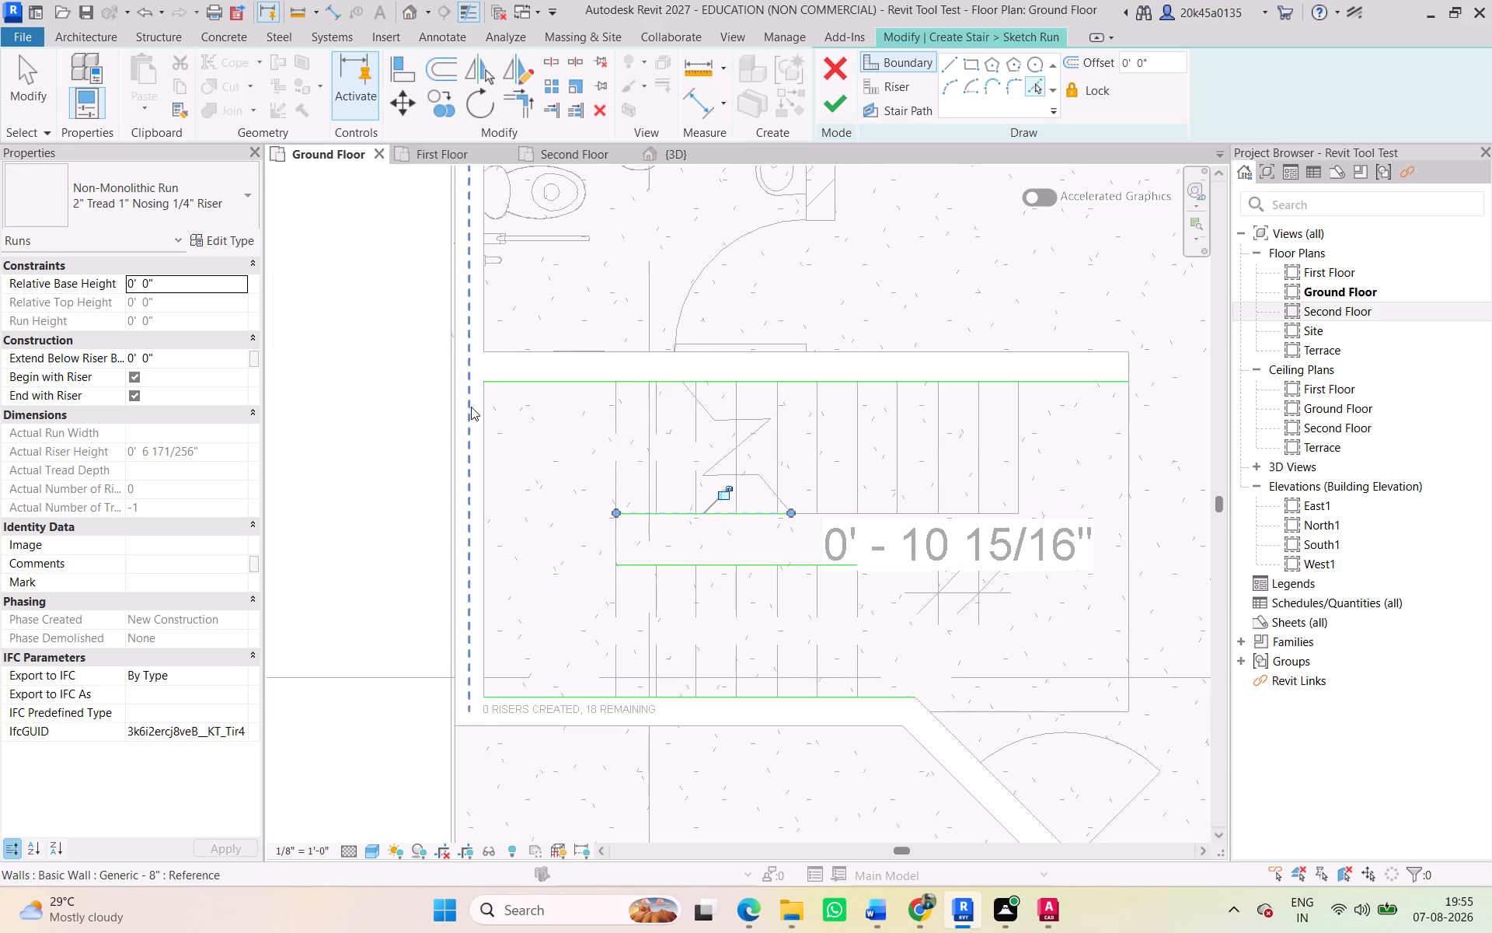
left_click(479, 423)
Trim the west boundary line to corners with the north and south boundary lines.
left_click(521, 111)
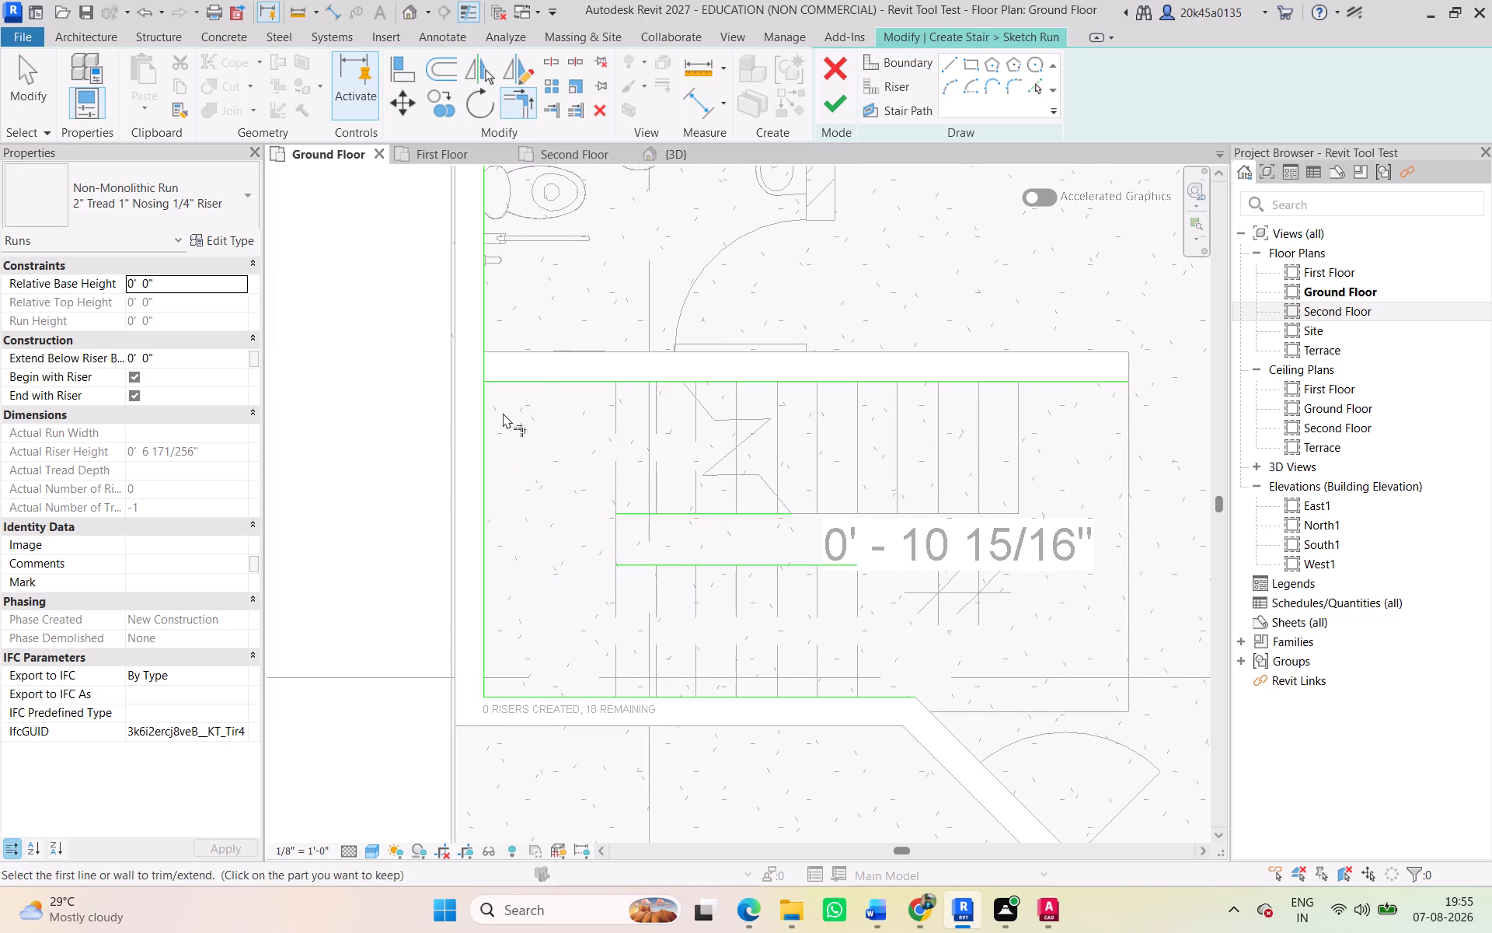
left_click(487, 417)
left_click(510, 379)
left_click(507, 704)
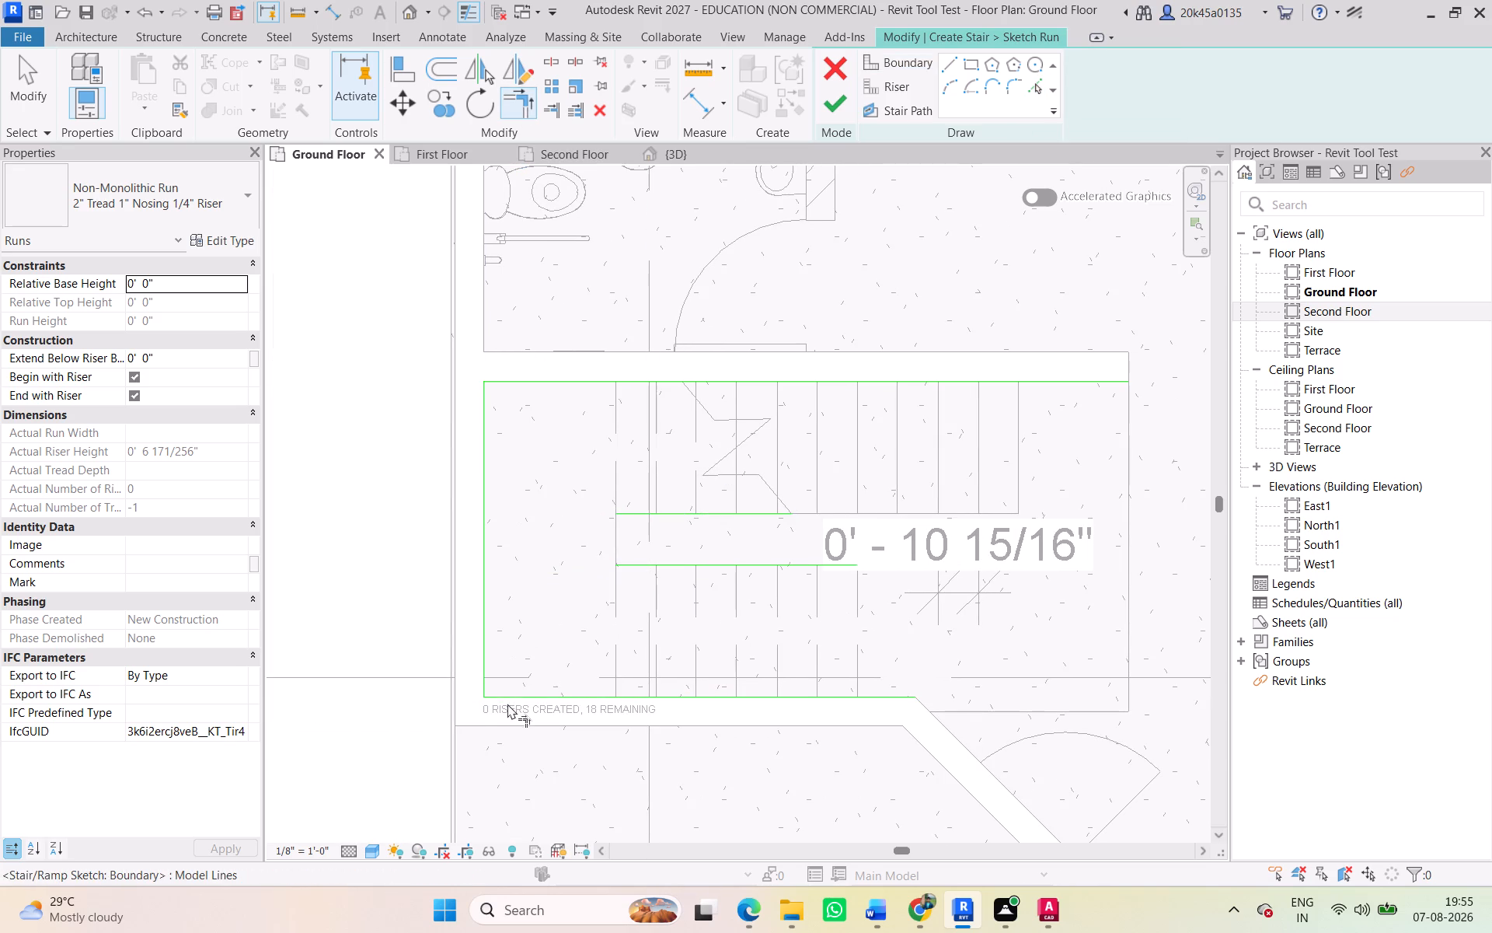
left_click(482, 666)
Pick a boundary line along the short west edge of the stairwell between the two flights.
left_click(901, 56)
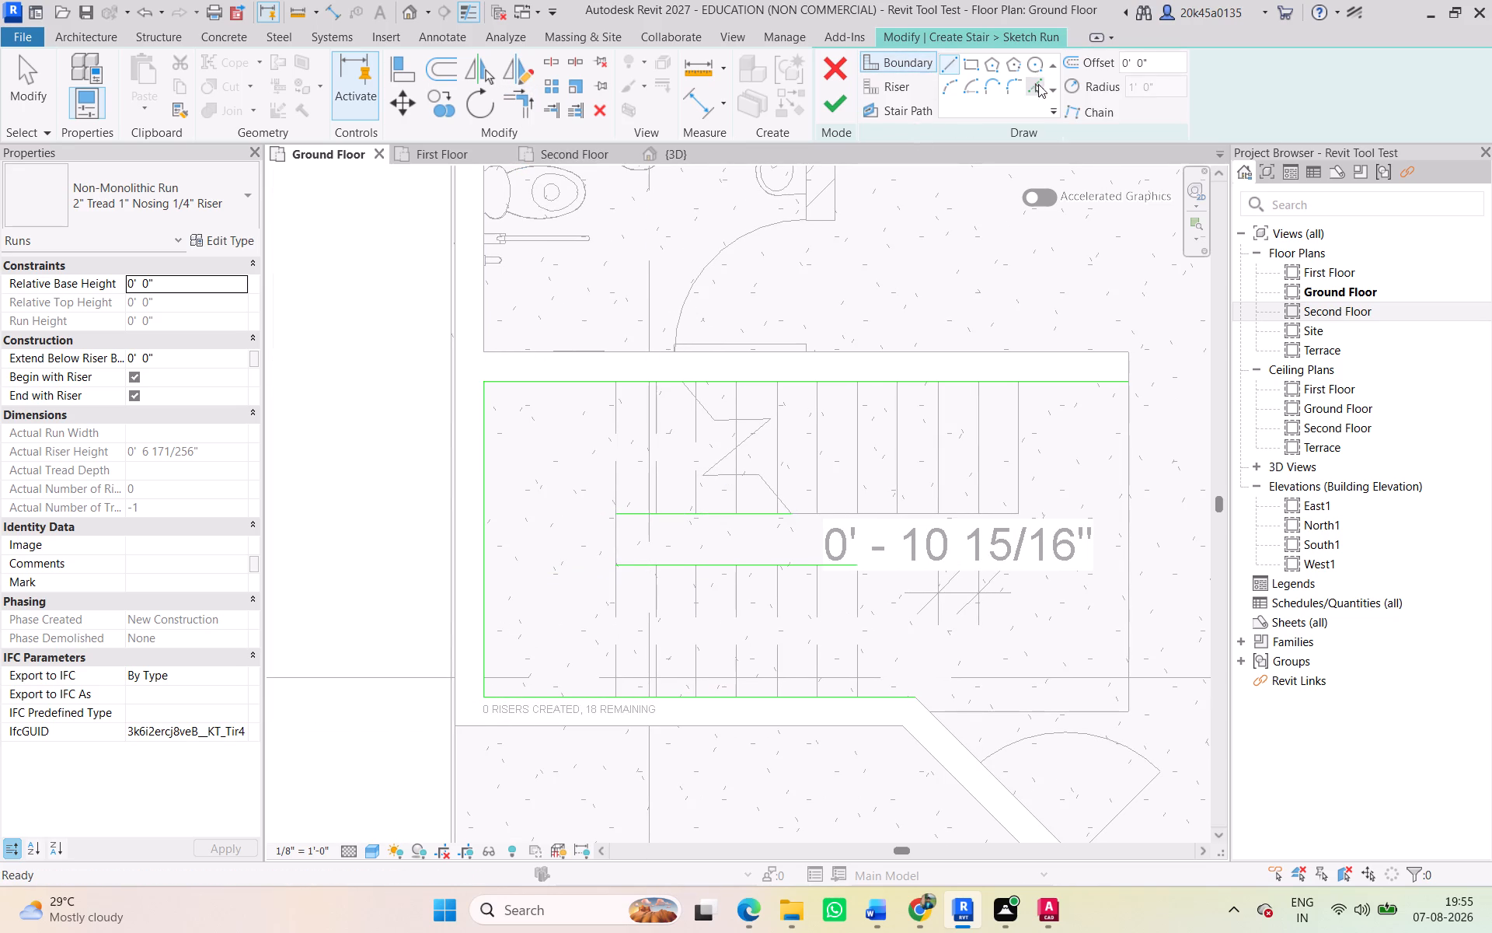
left_click(1027, 84)
left_click(620, 553)
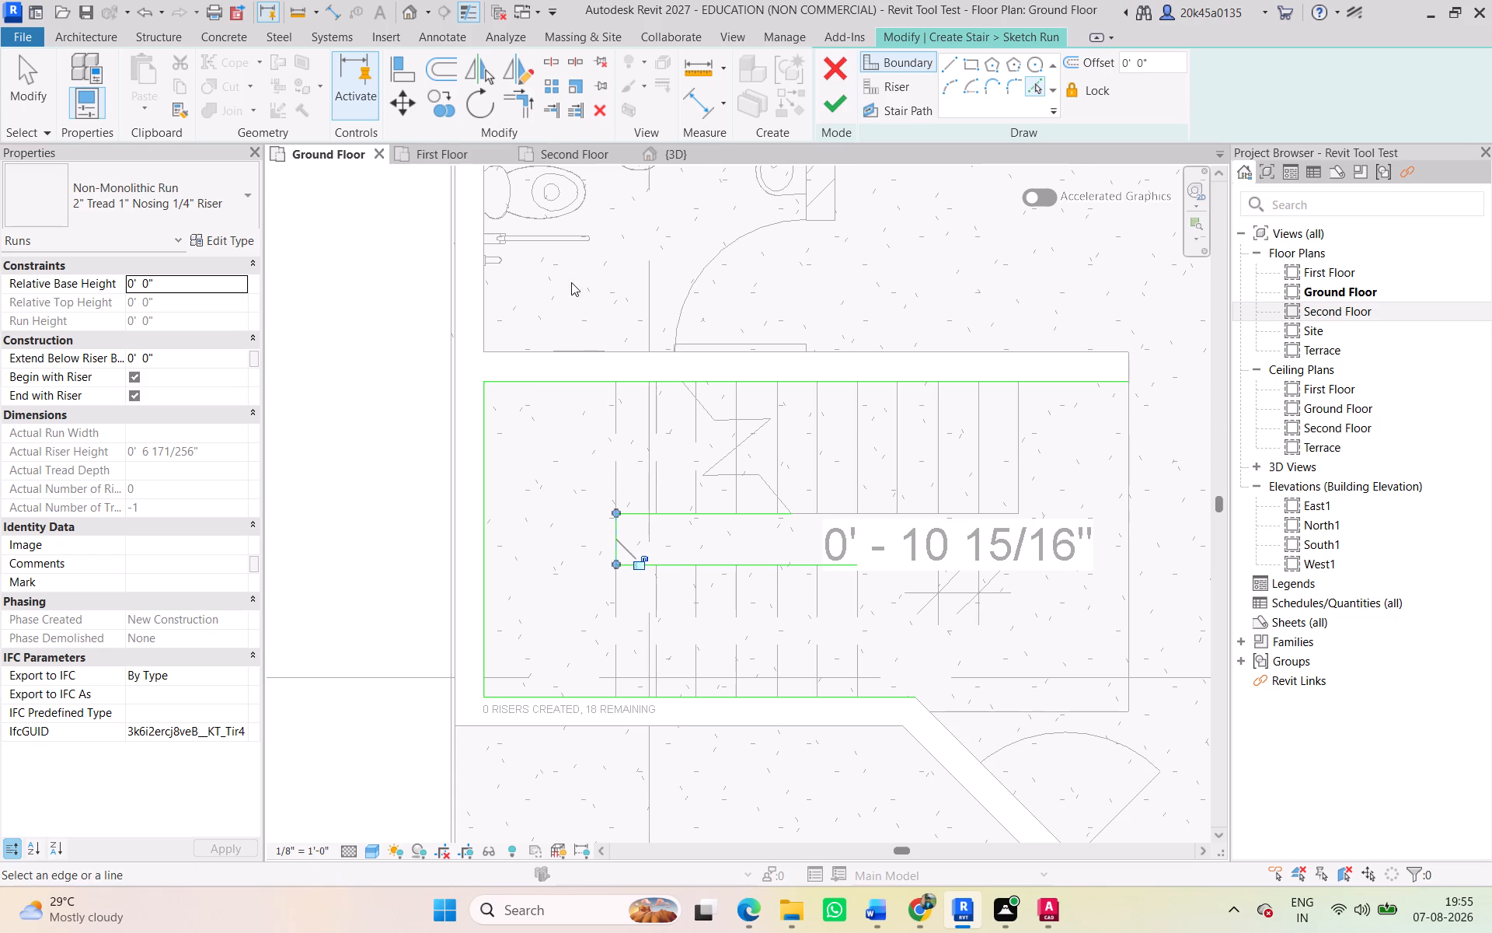
left_click(36, 93)
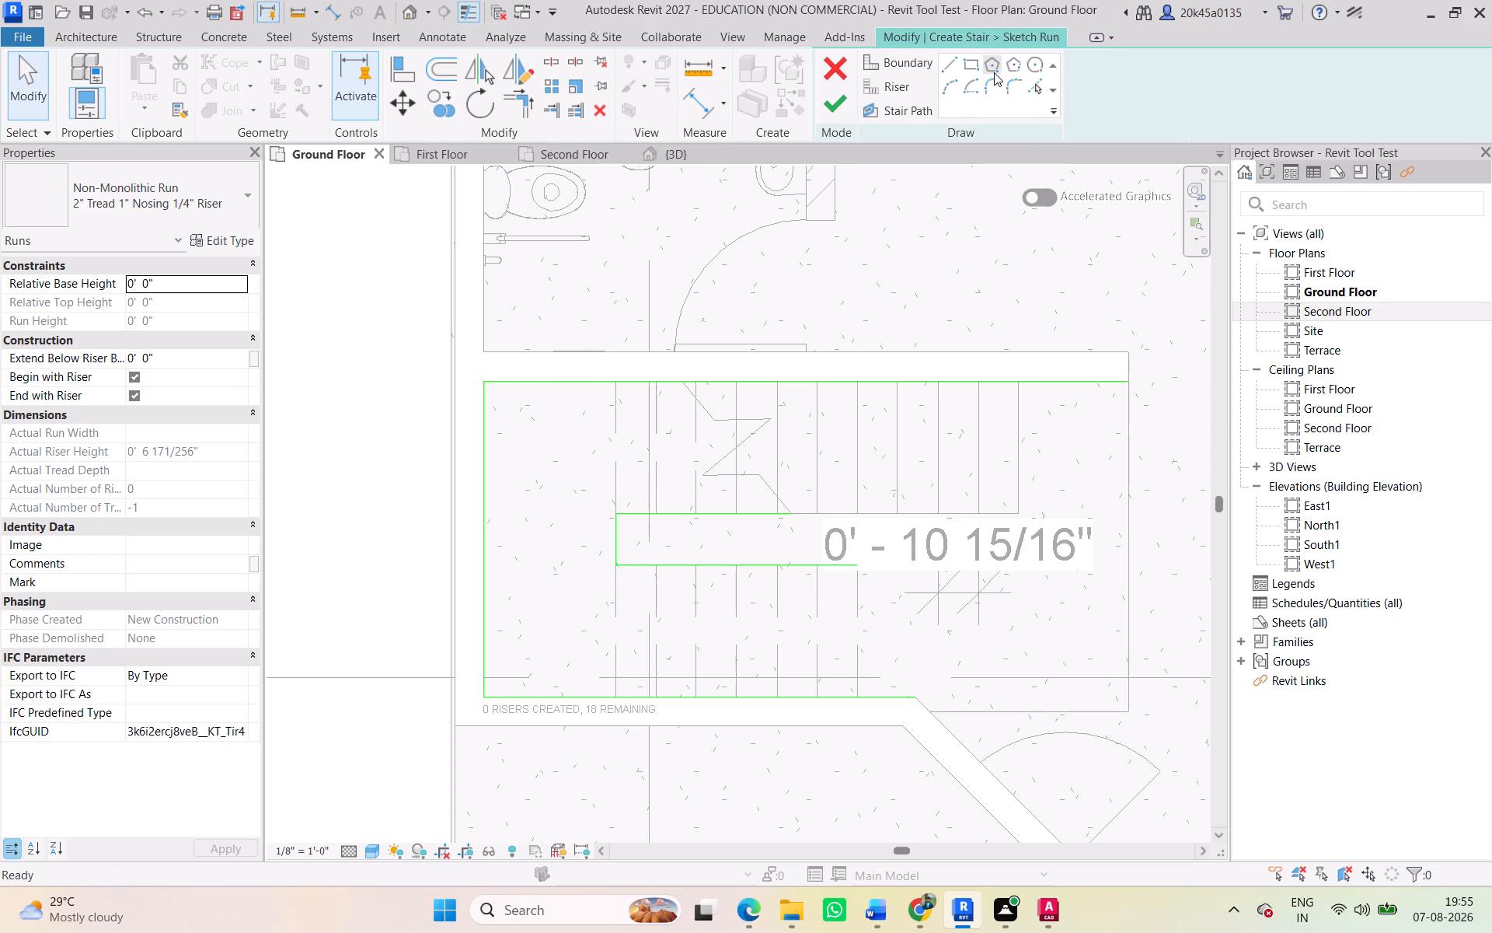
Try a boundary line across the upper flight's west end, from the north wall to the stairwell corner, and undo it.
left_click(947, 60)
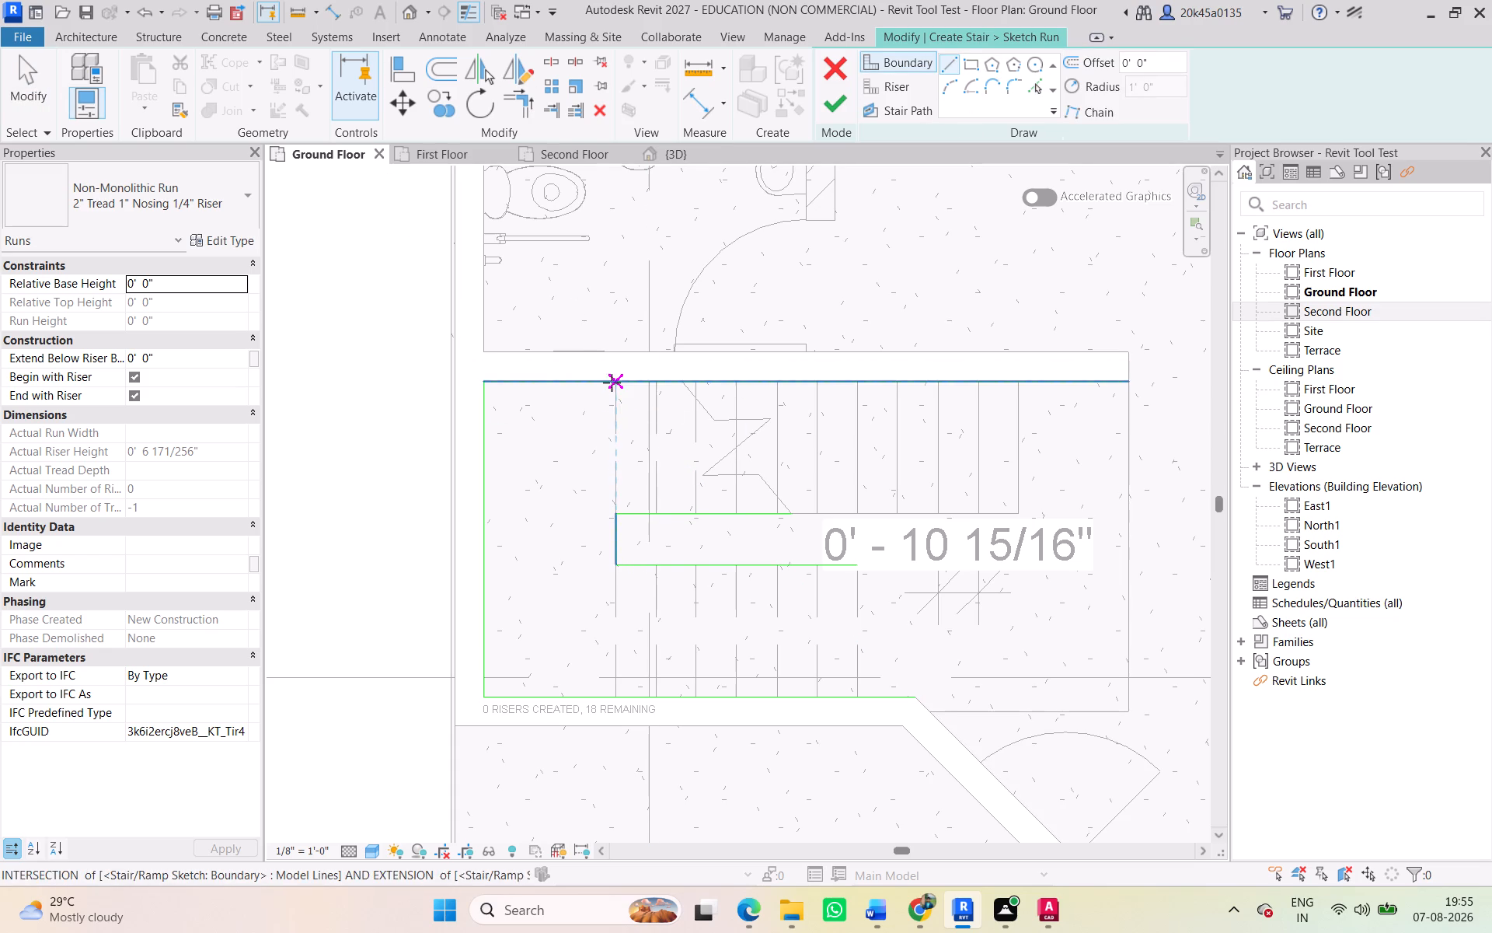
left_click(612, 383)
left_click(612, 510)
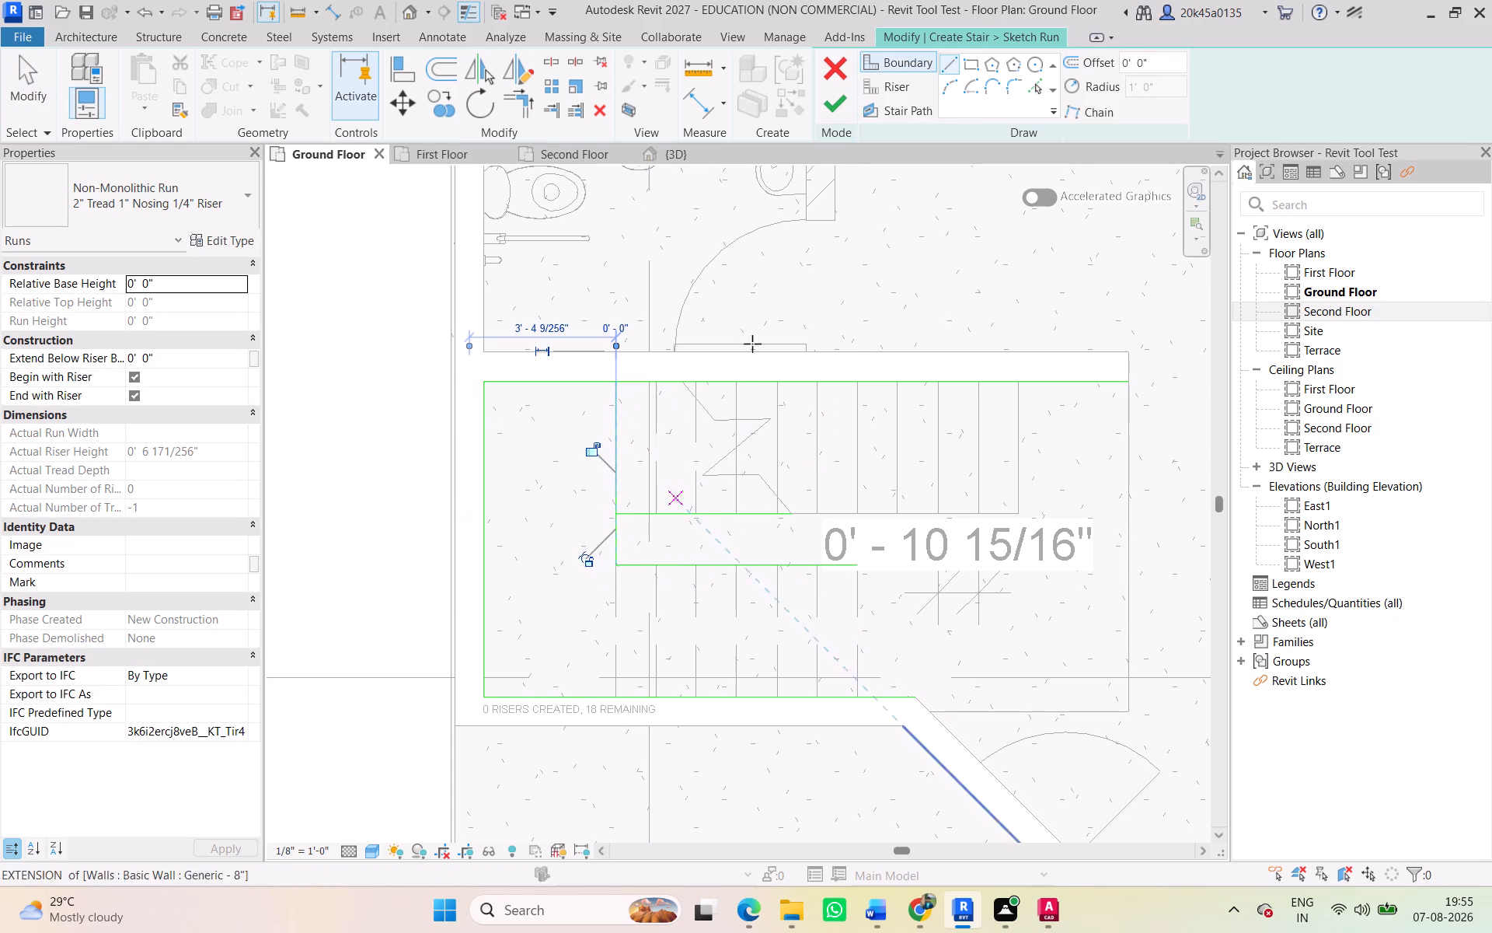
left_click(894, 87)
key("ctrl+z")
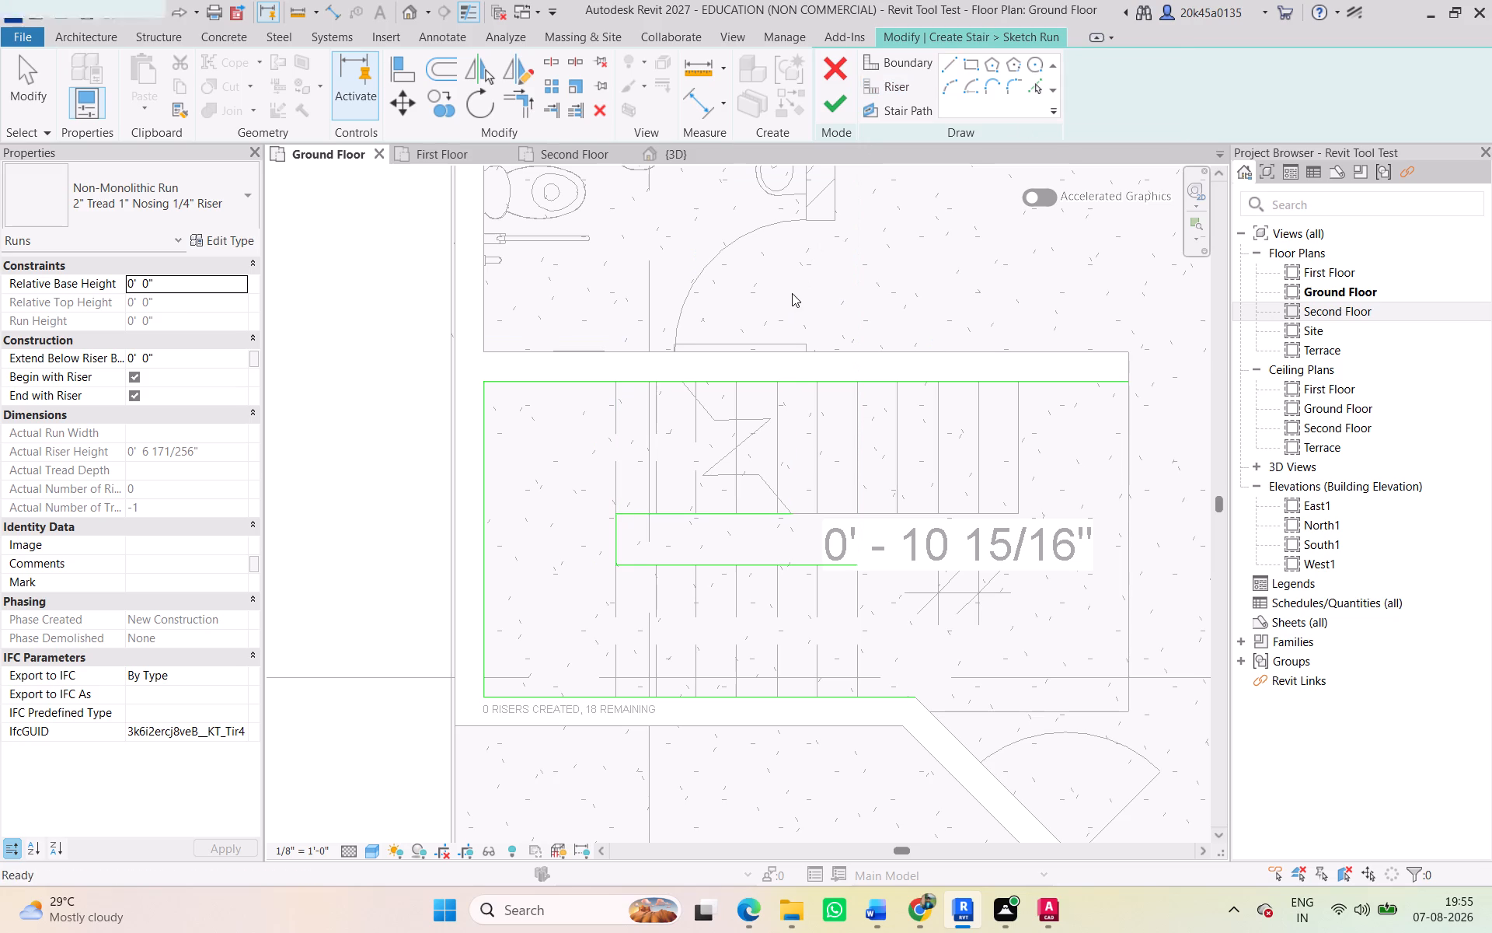
Draw riser lines across the west ends of the upper and lower flights, from the stairwell corners to the outer boundaries.
left_click(897, 86)
left_click(943, 68)
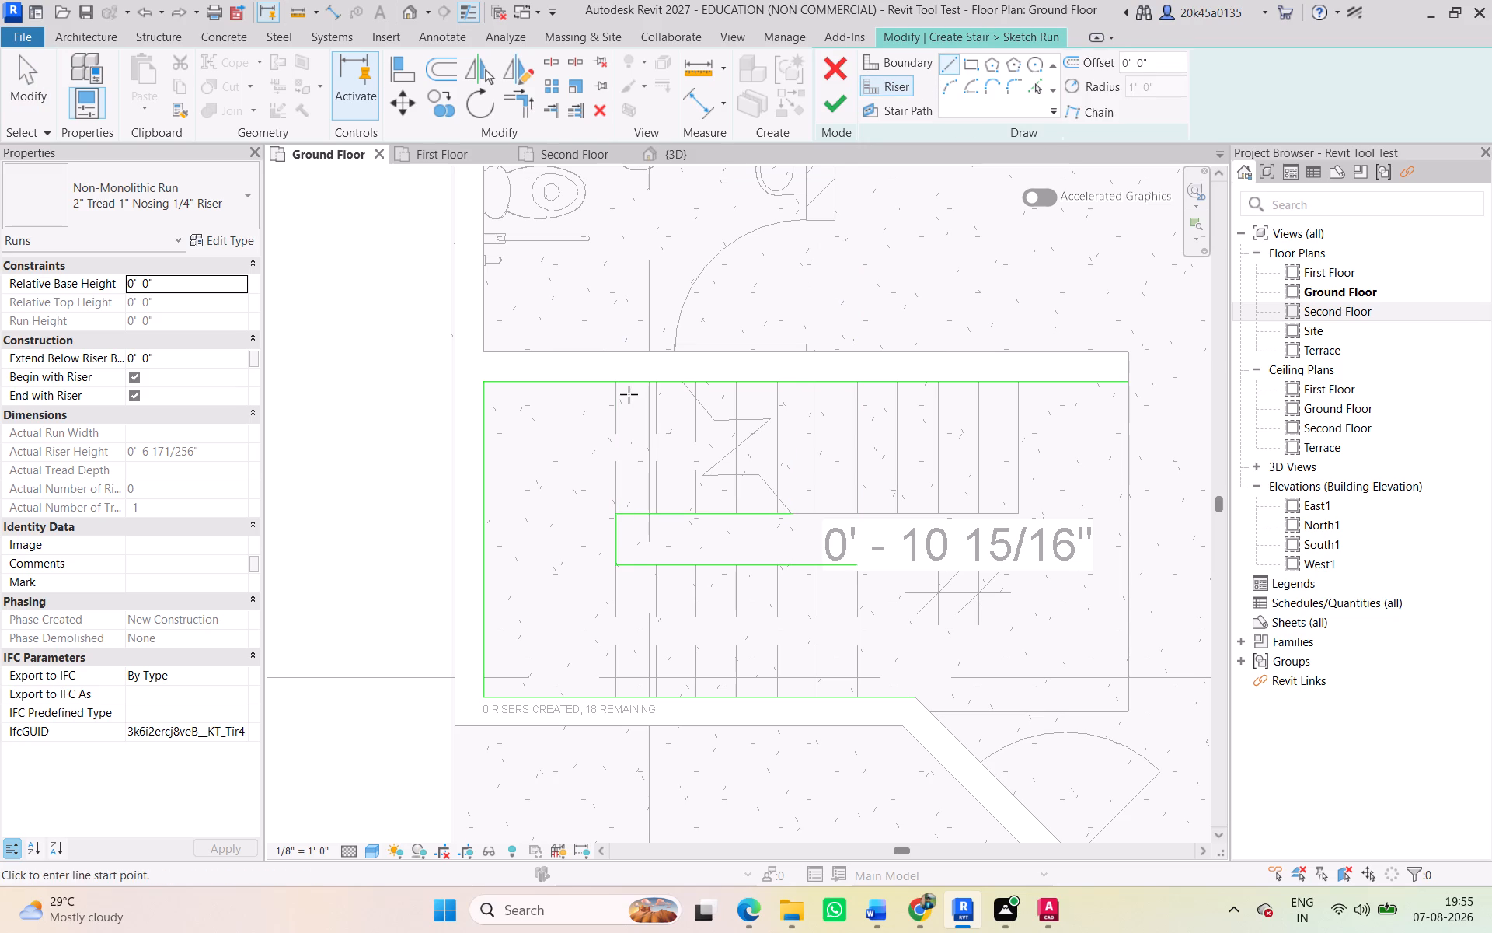
left_click(619, 387)
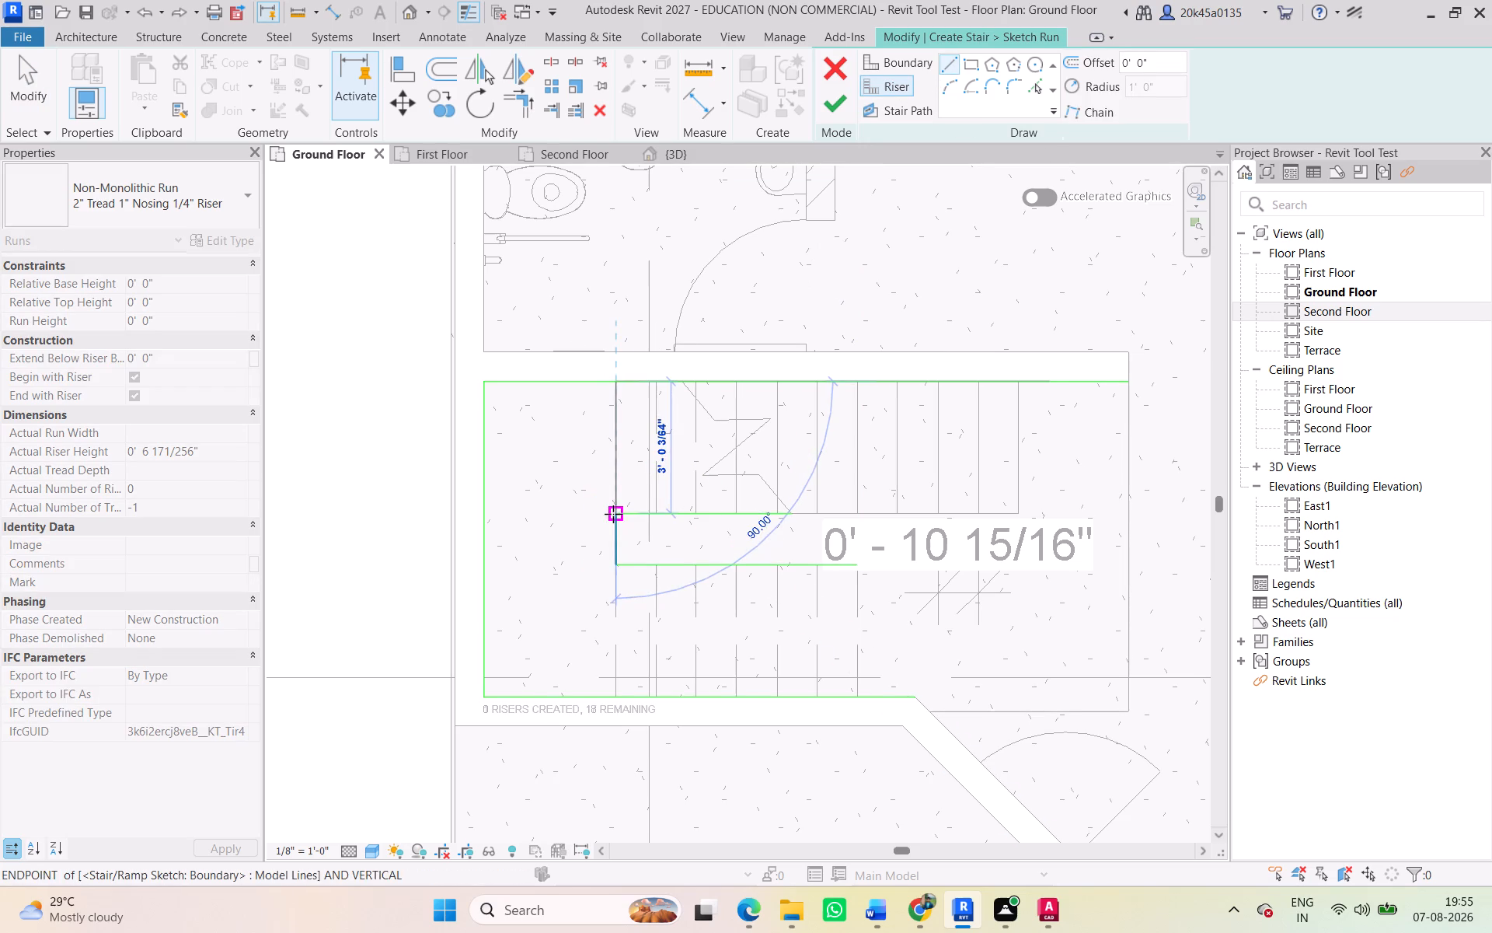
left_click(614, 514)
left_click(618, 568)
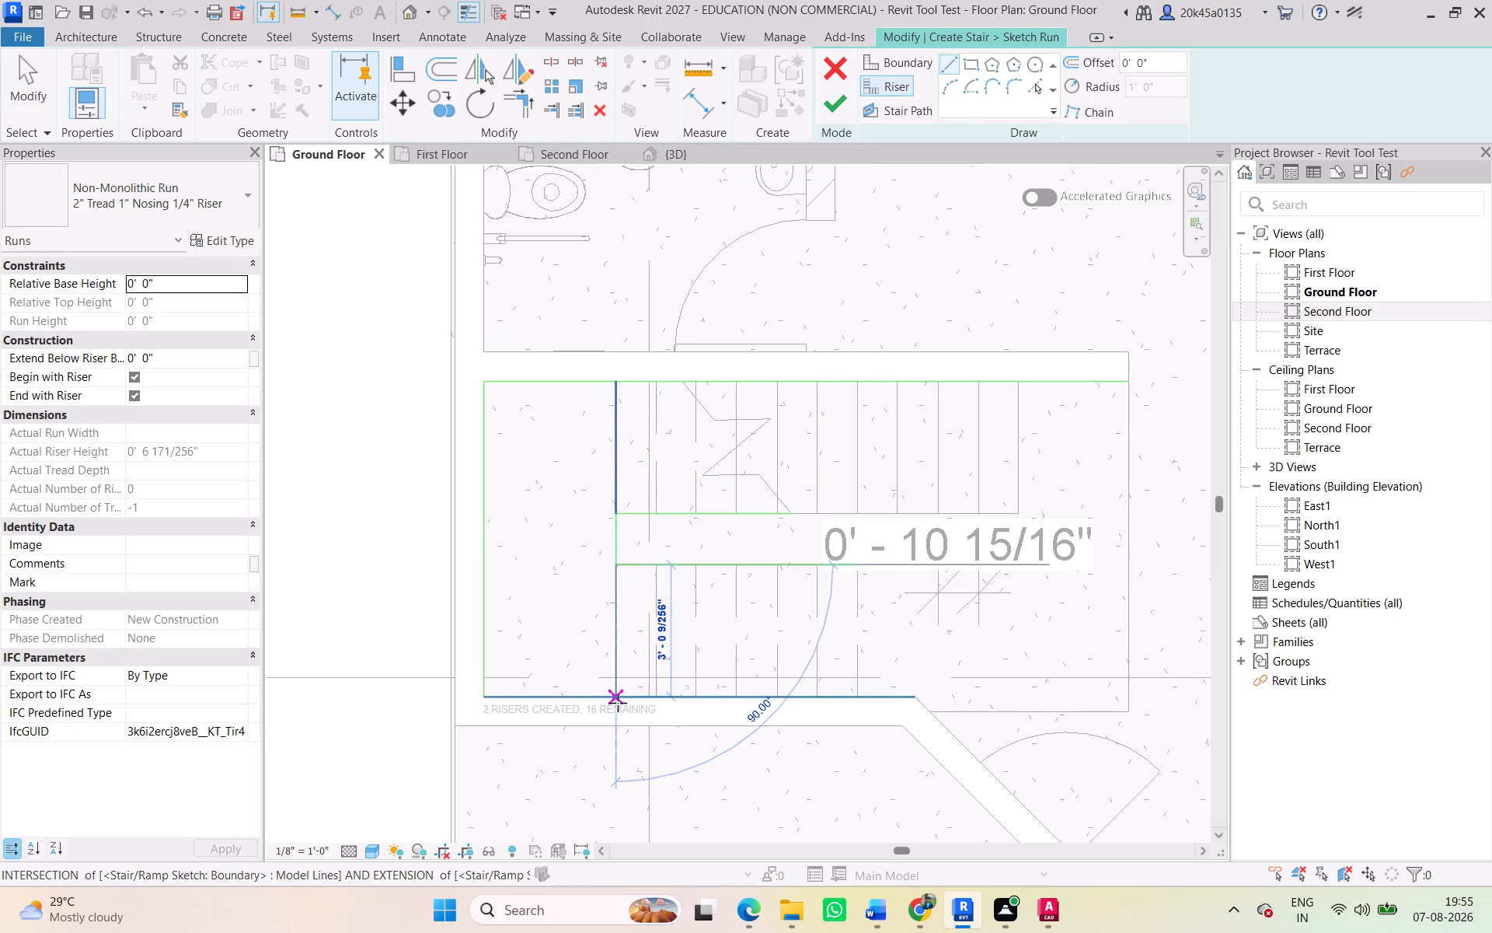
left_click(619, 704)
left_click(46, 101)
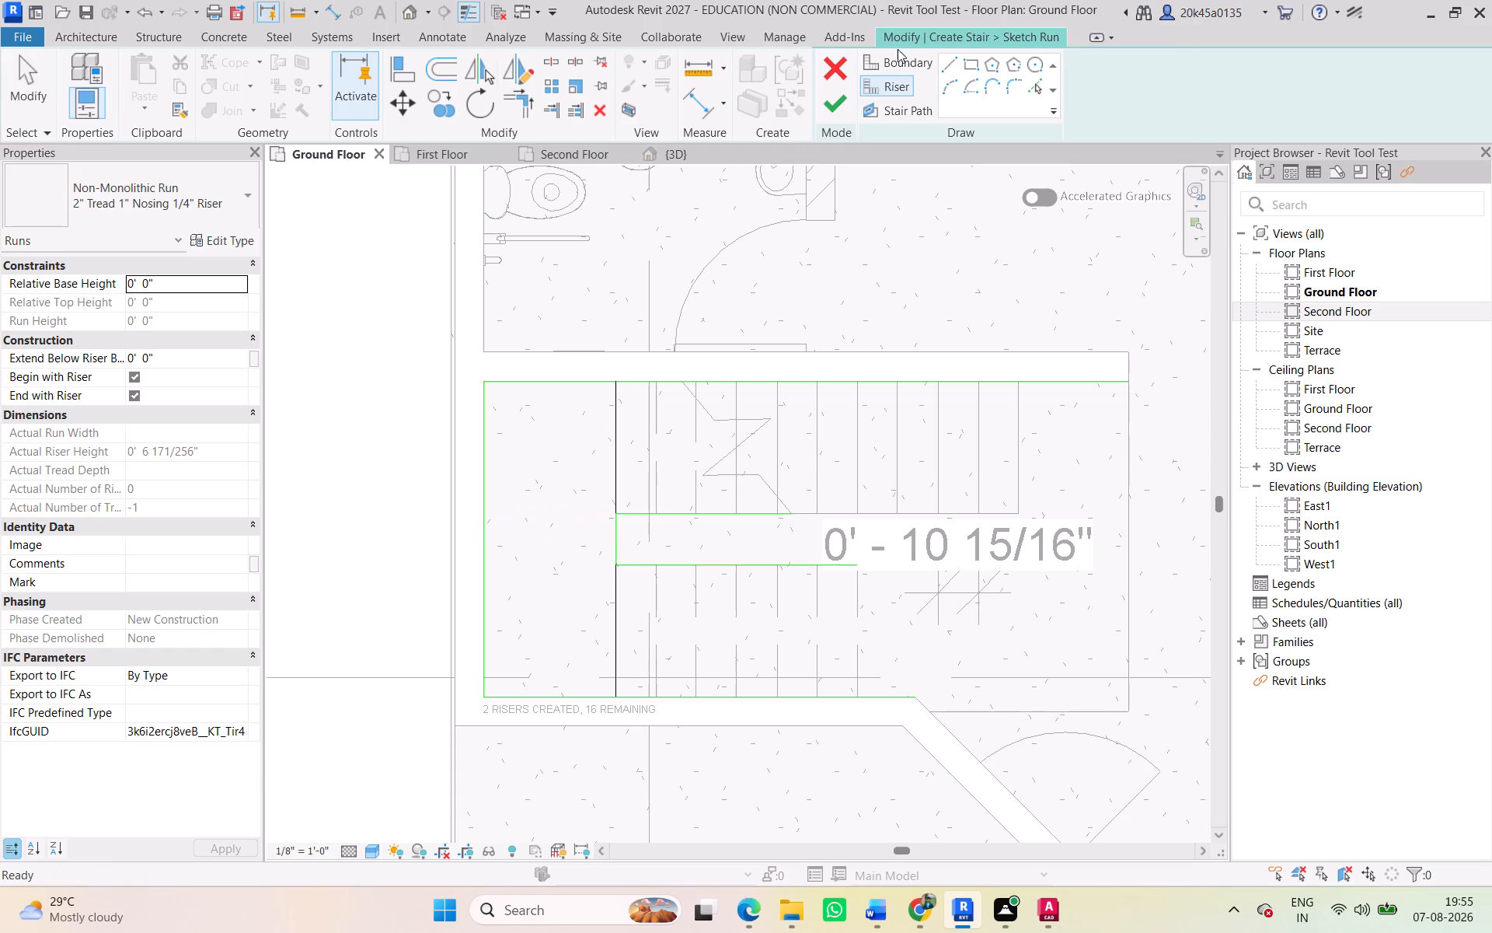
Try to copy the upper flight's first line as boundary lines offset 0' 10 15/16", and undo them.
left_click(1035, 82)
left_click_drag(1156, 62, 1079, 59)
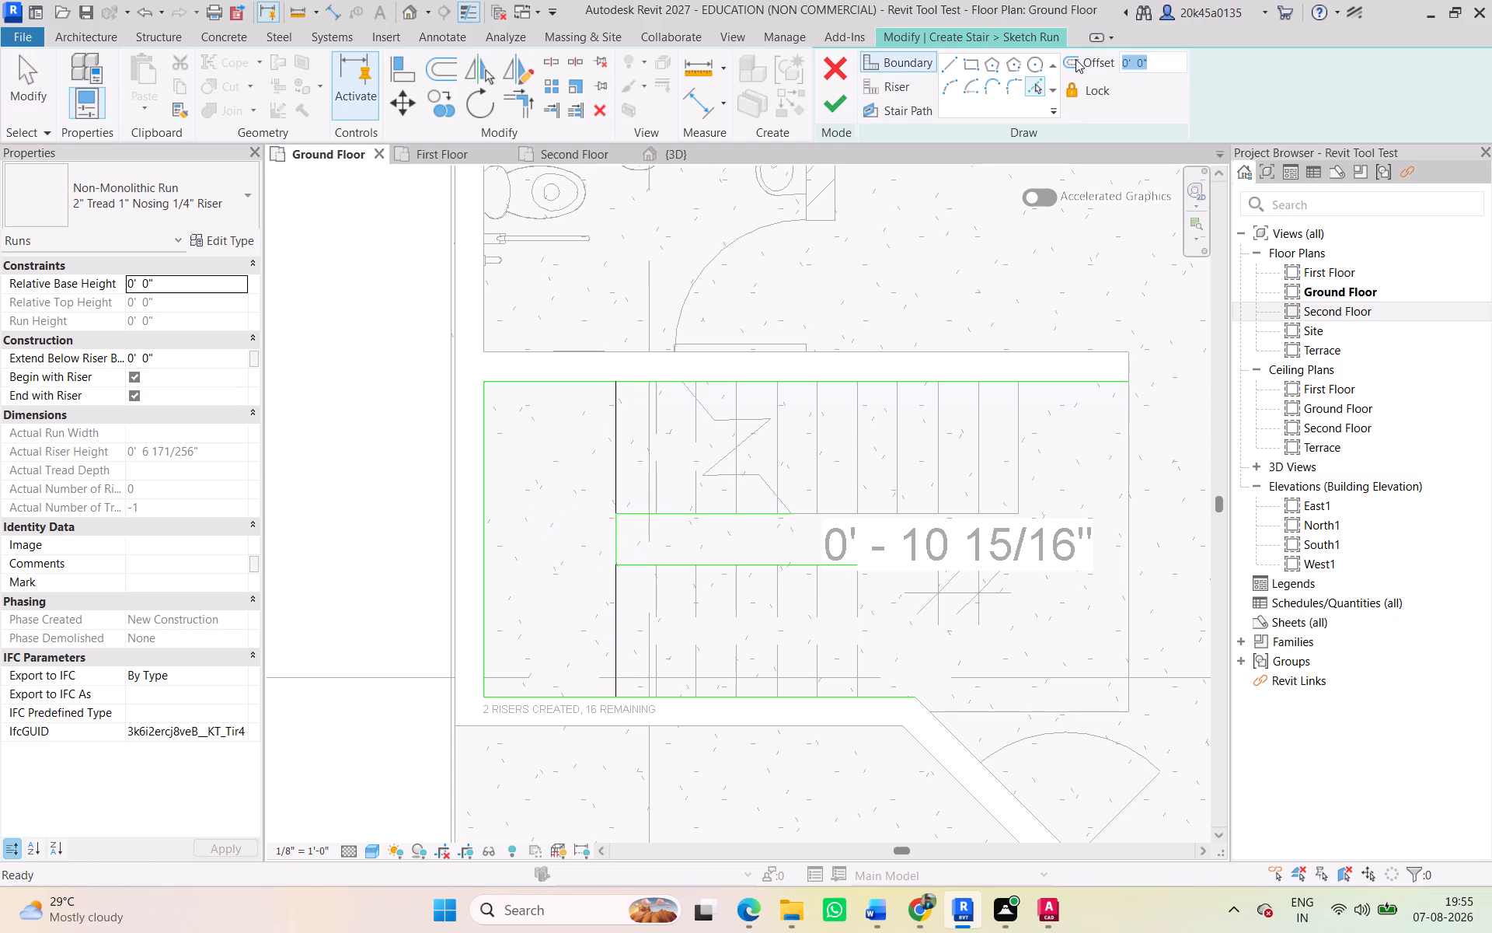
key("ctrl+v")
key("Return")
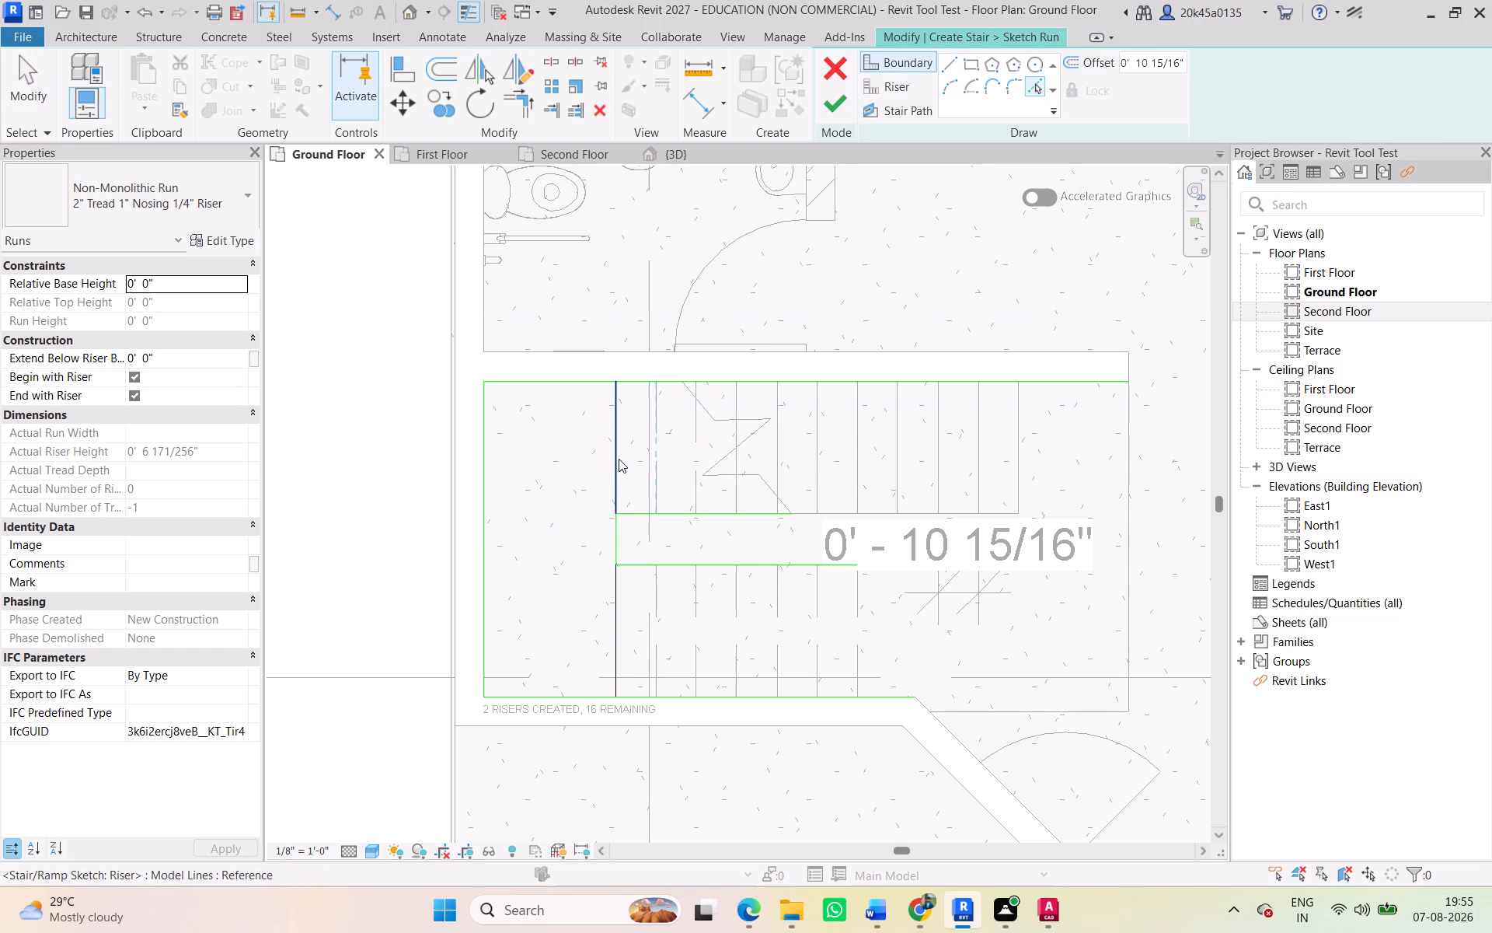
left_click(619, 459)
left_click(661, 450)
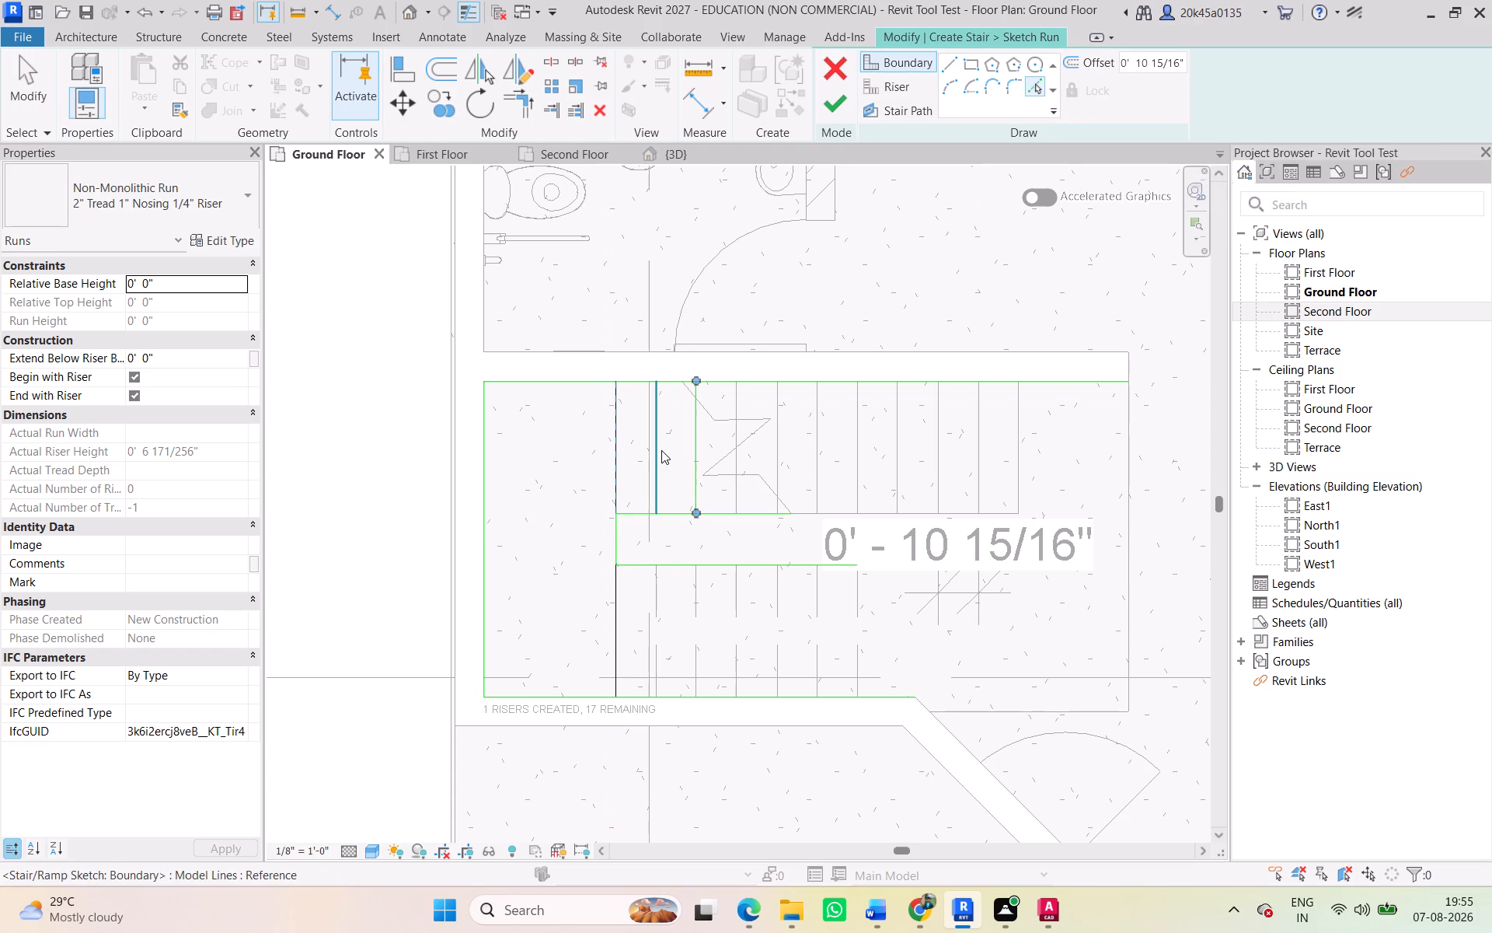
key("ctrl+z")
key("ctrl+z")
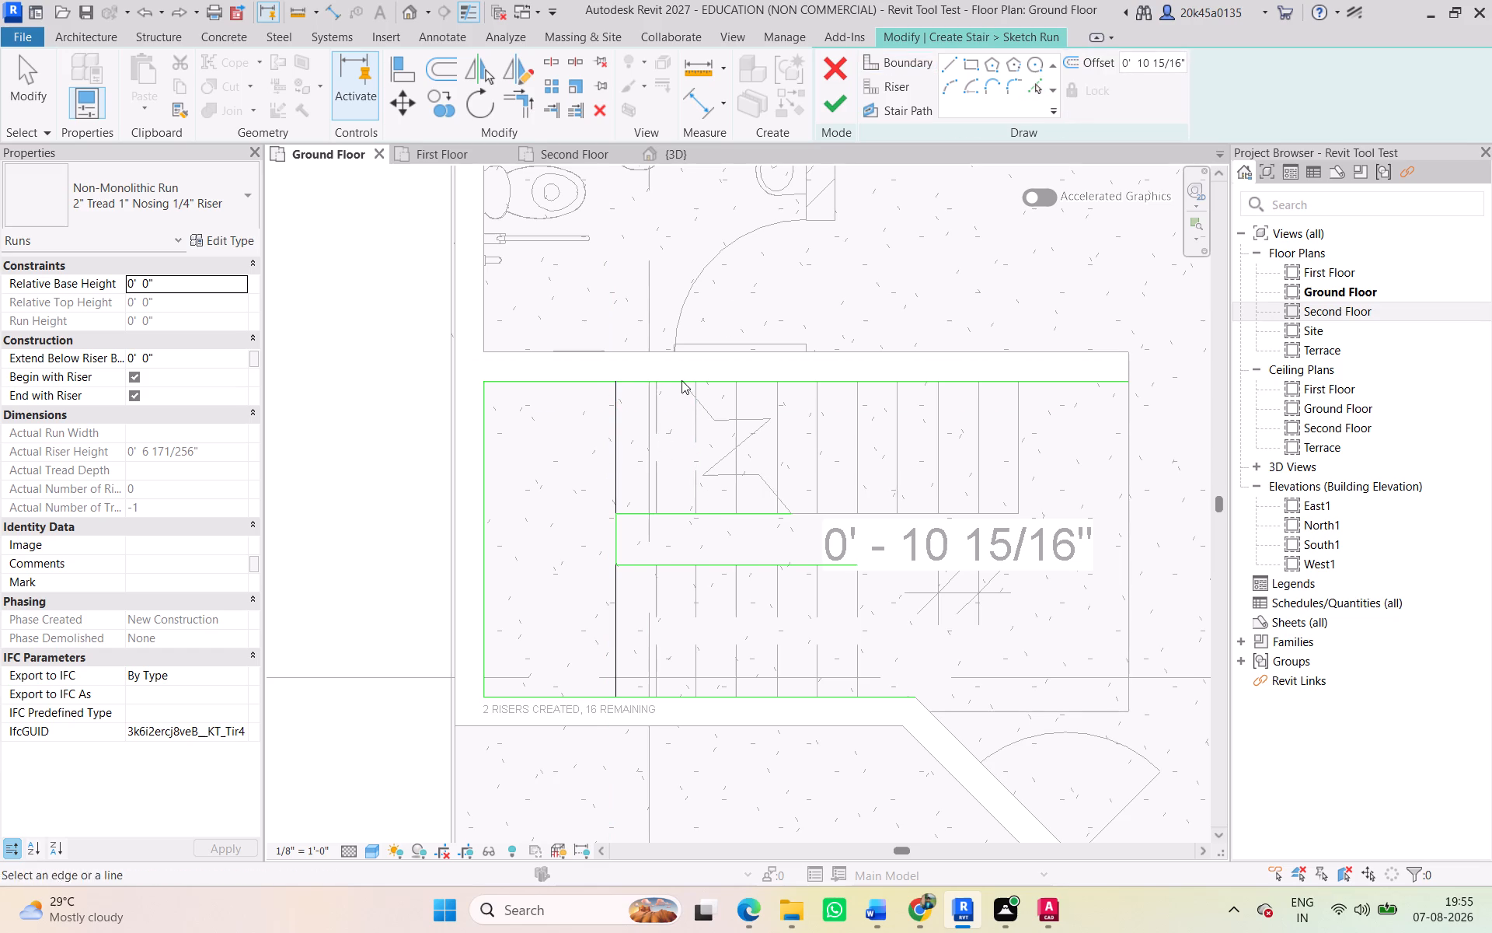
Create ten more risers eastward along the upper flight, each offset 0' 10 15/16" from the previous riser.
left_click(887, 96)
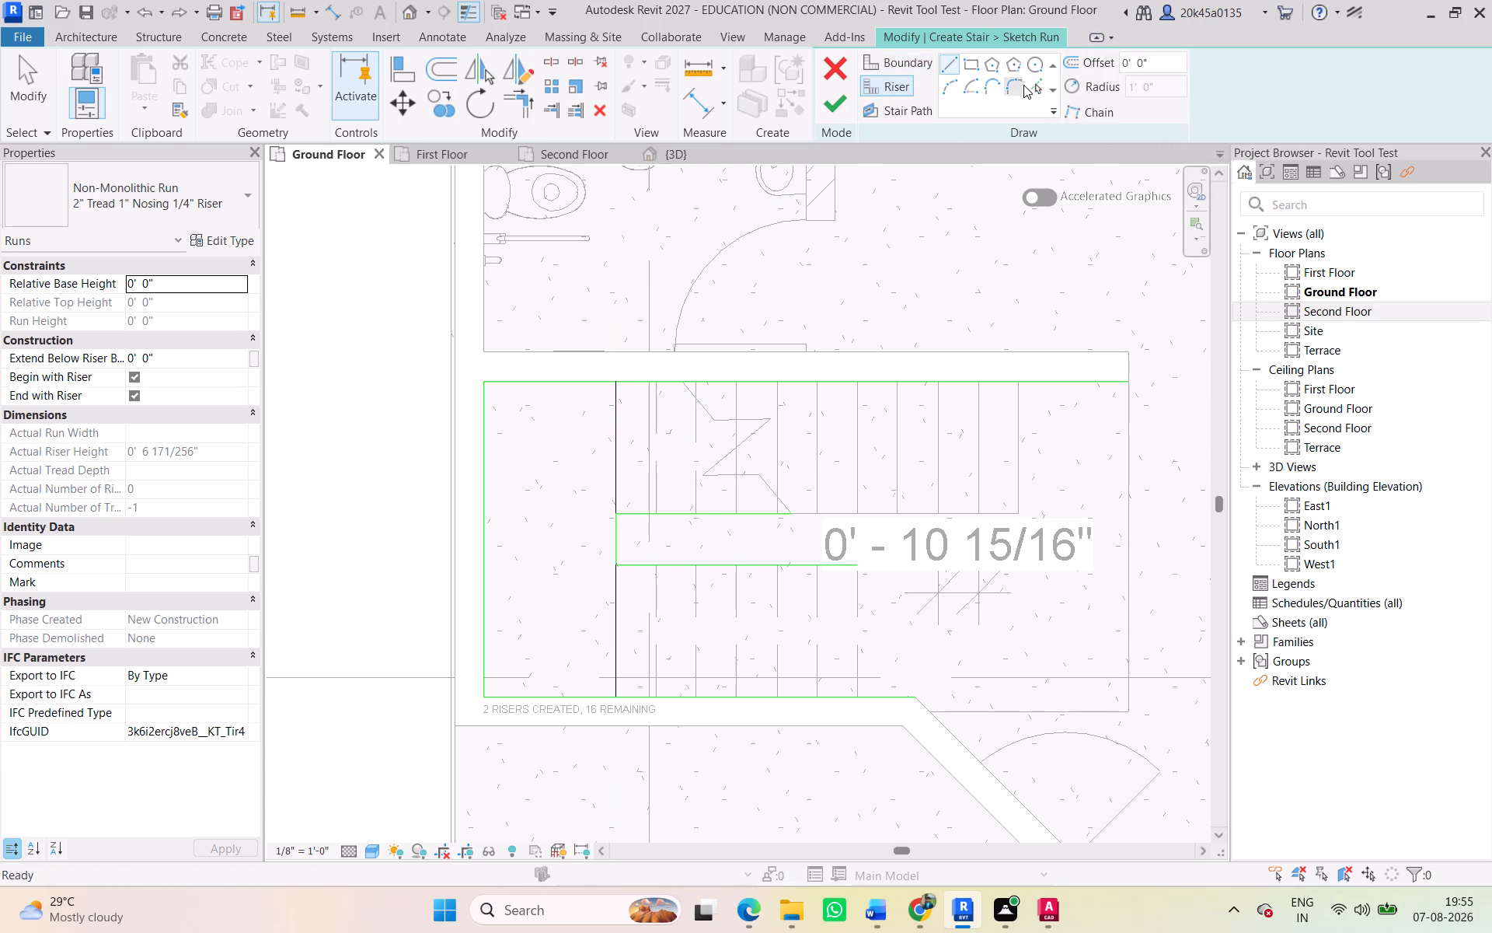
left_click(1034, 91)
left_click_drag(1166, 65, 1029, 68)
key("ctrl+v")
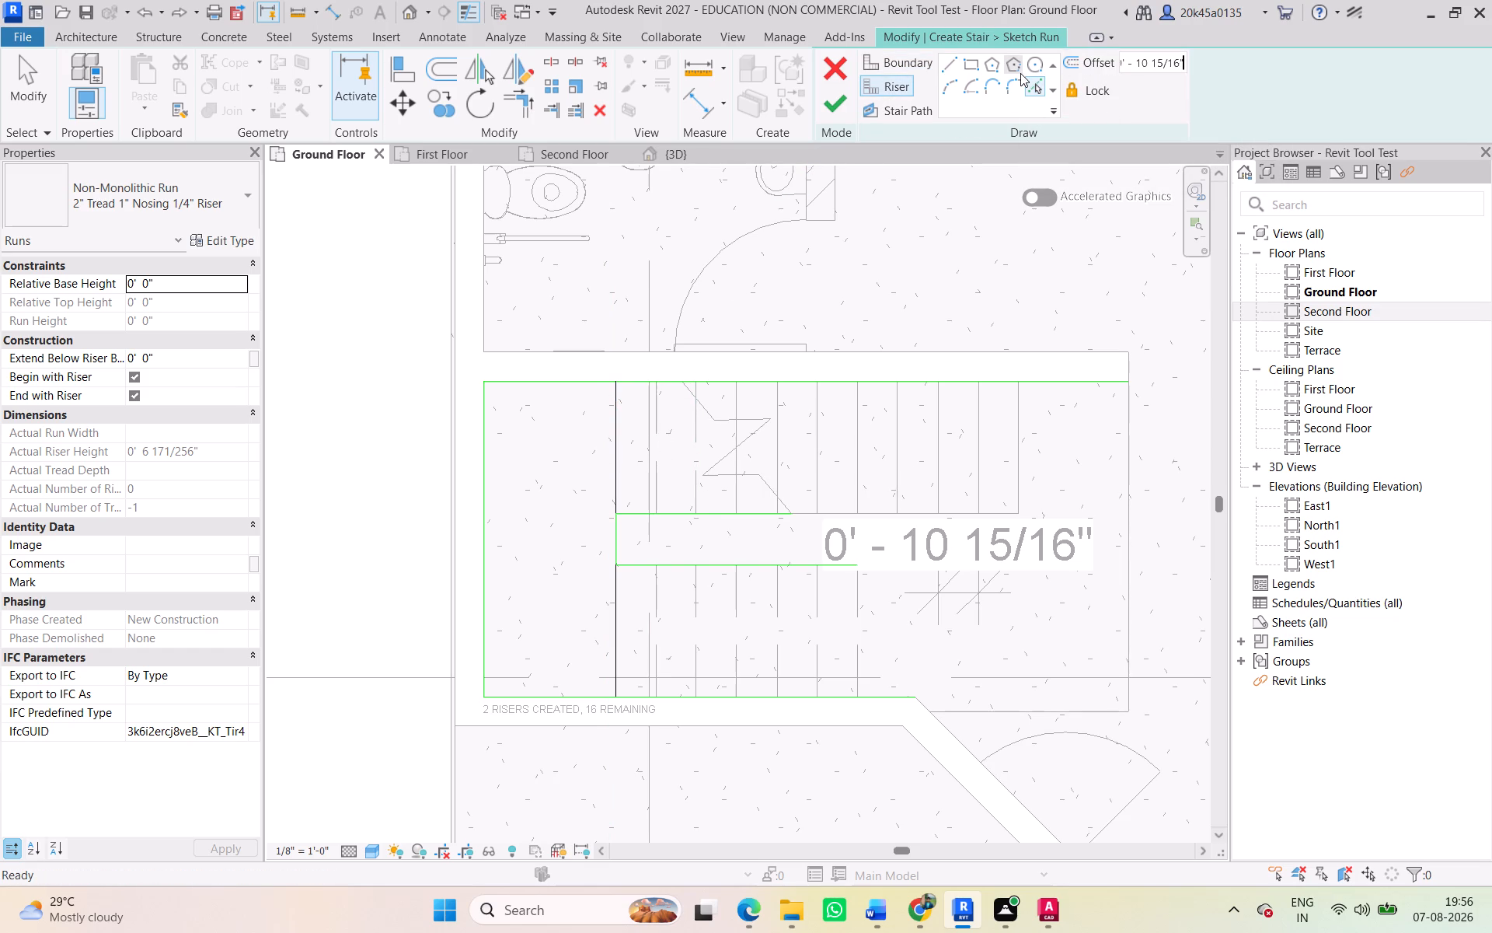
key("Return")
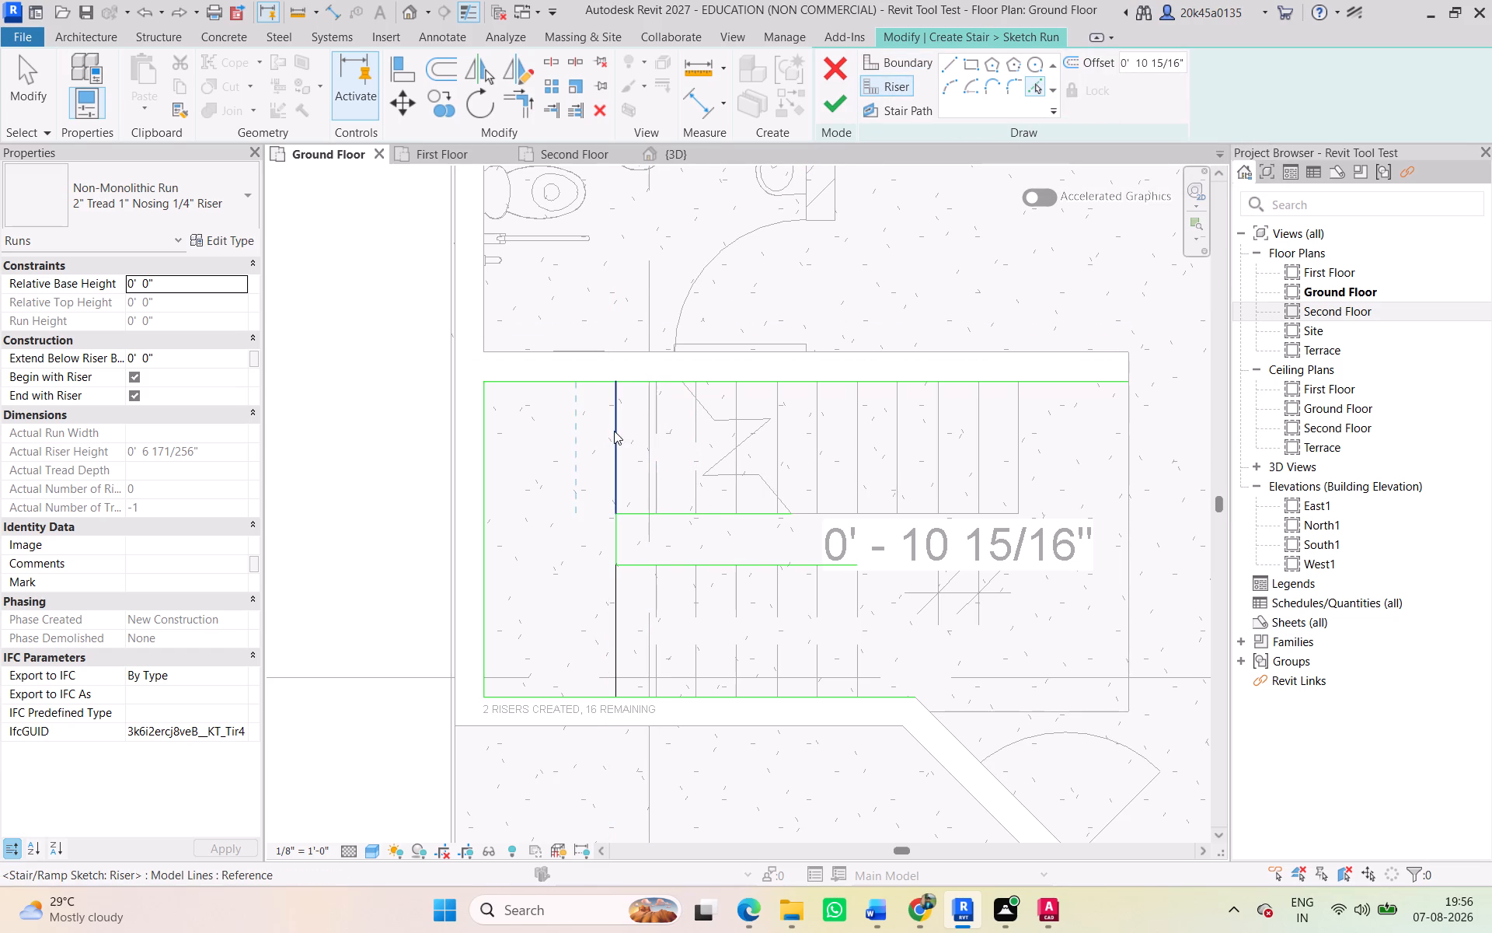
left_click(622, 431)
scroll(687, 411, "up", 3)
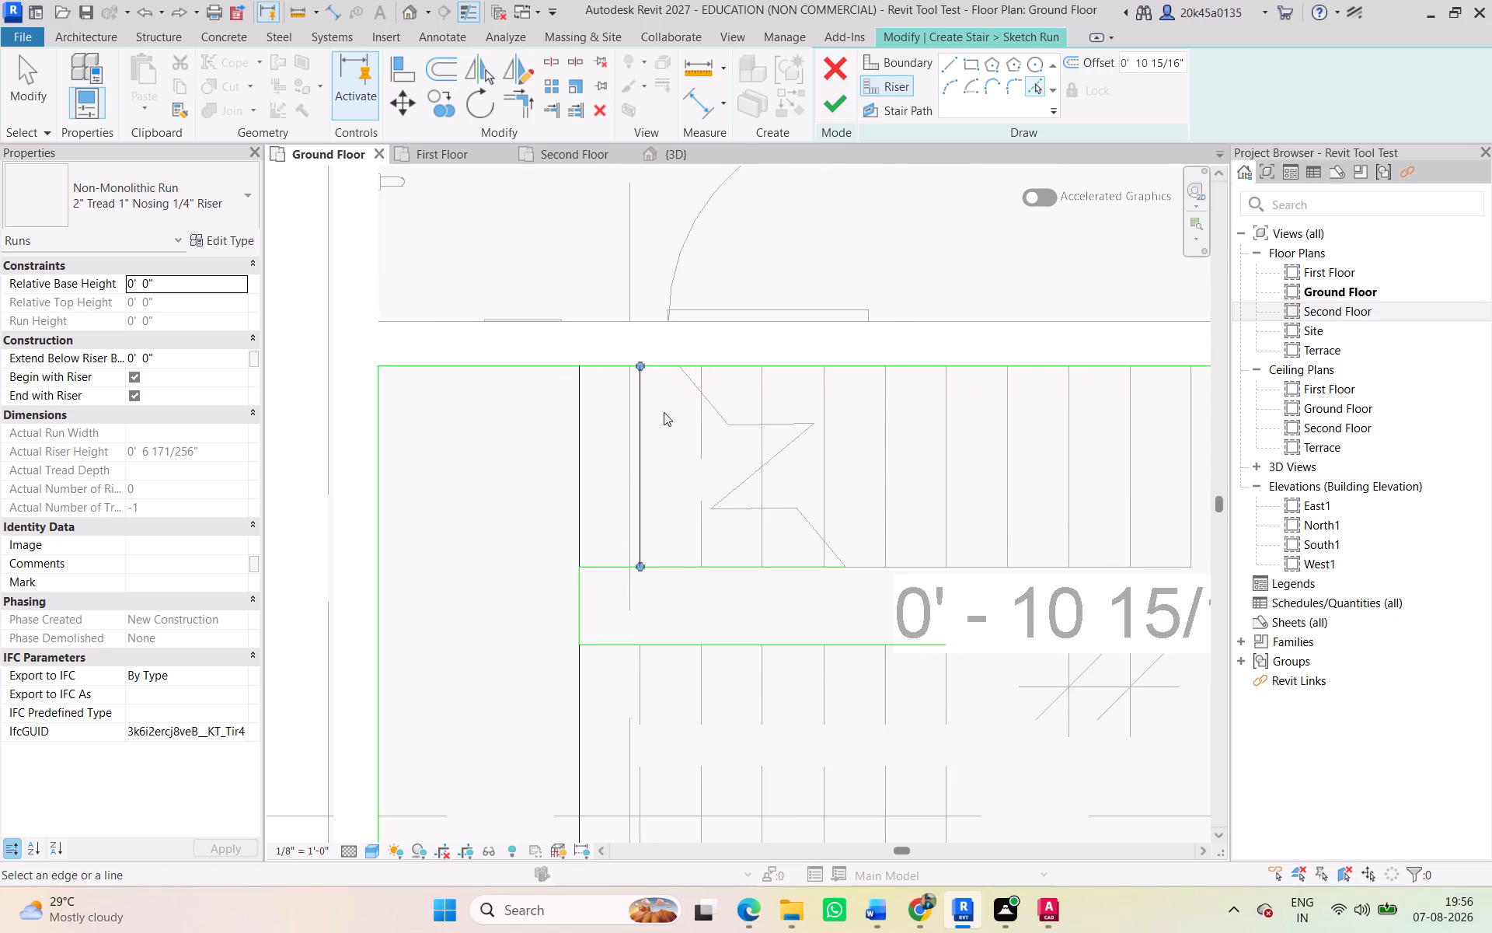
left_click(644, 412)
left_click(706, 420)
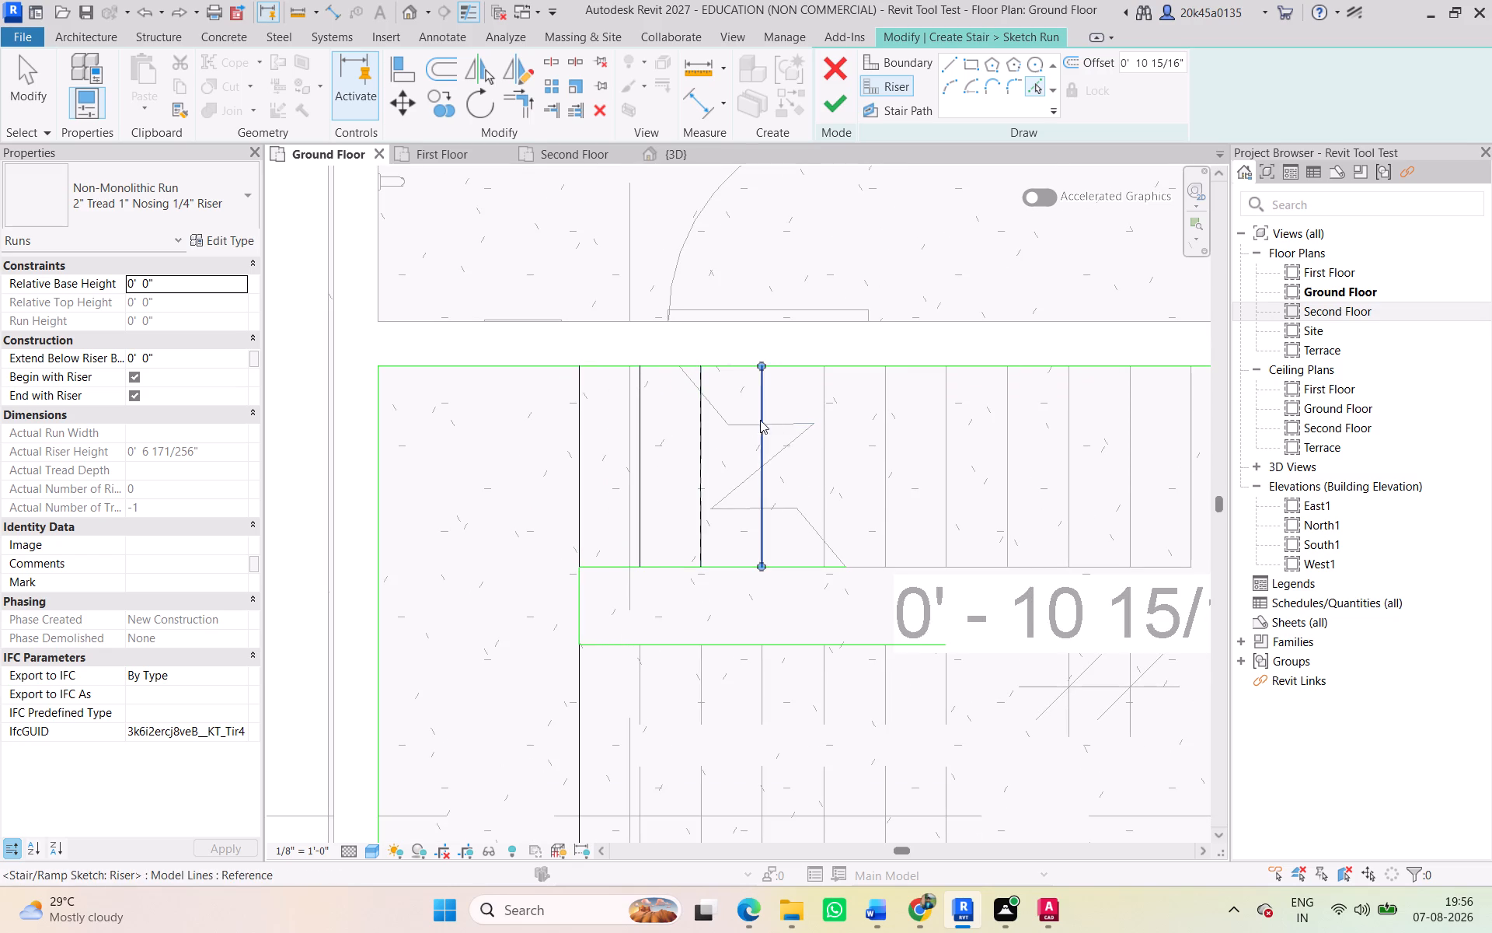
left_click(768, 408)
left_click(828, 404)
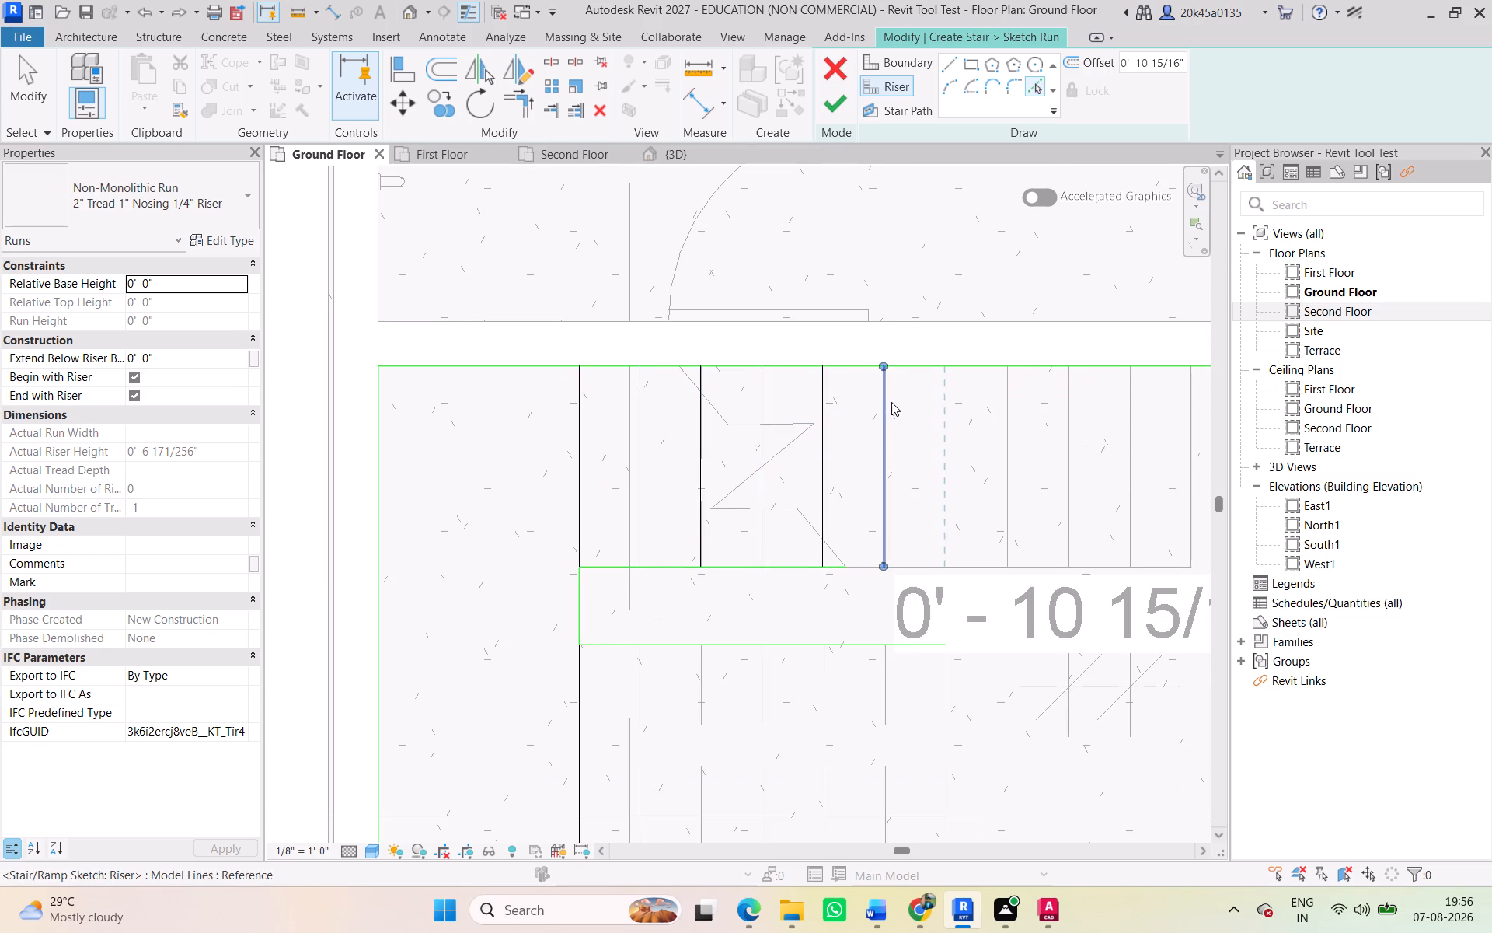
left_click(892, 402)
left_click(952, 409)
left_click(1012, 413)
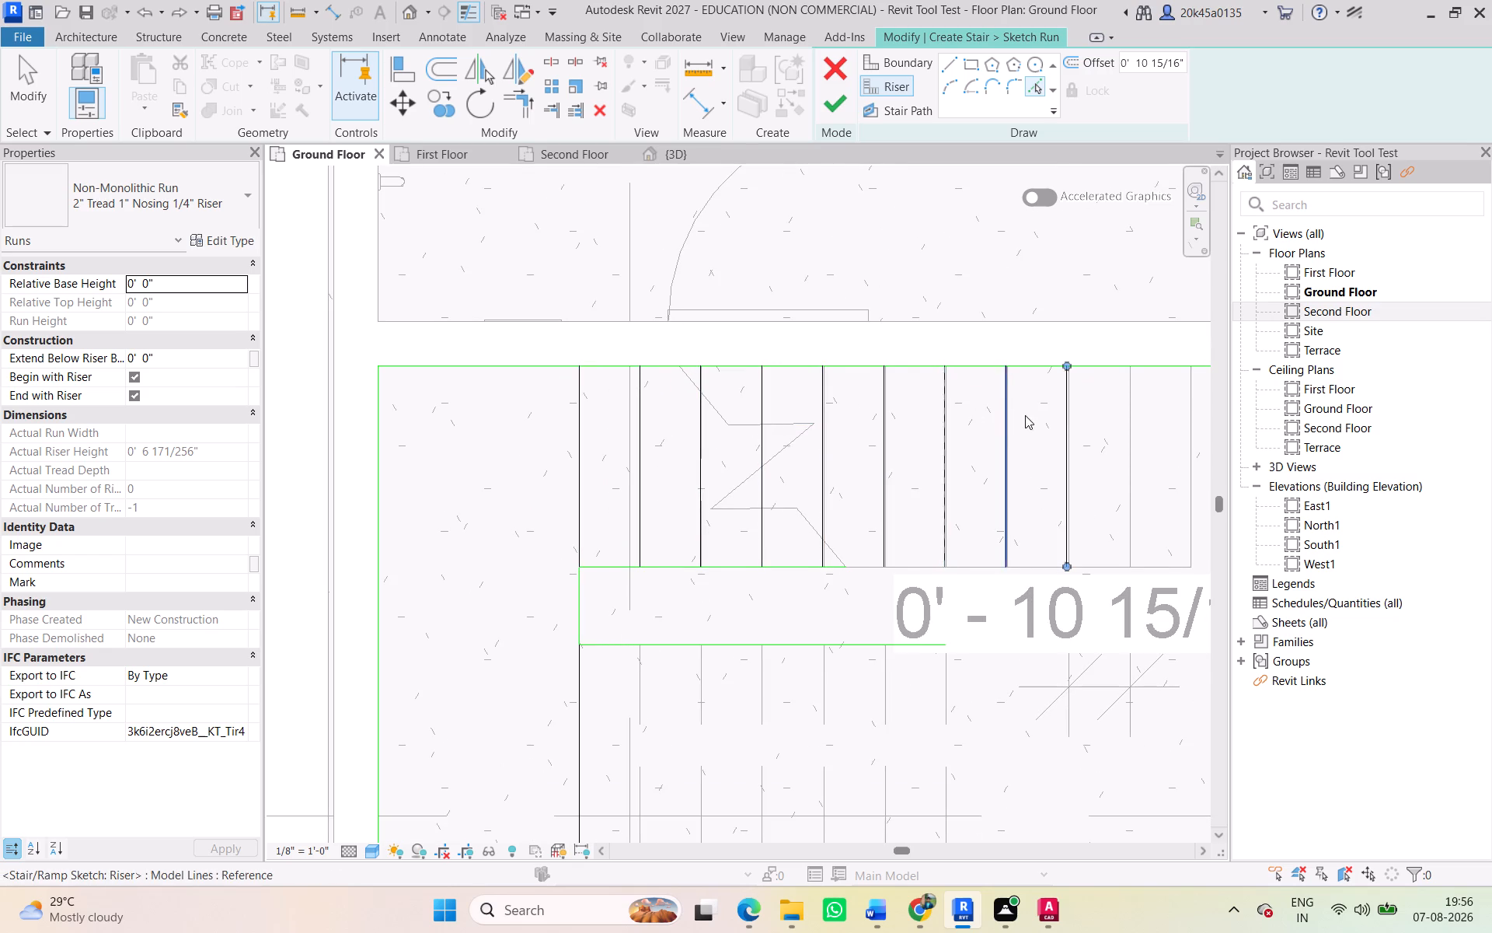
left_click(1078, 418)
middle_click_drag(1067, 421, 880, 428)
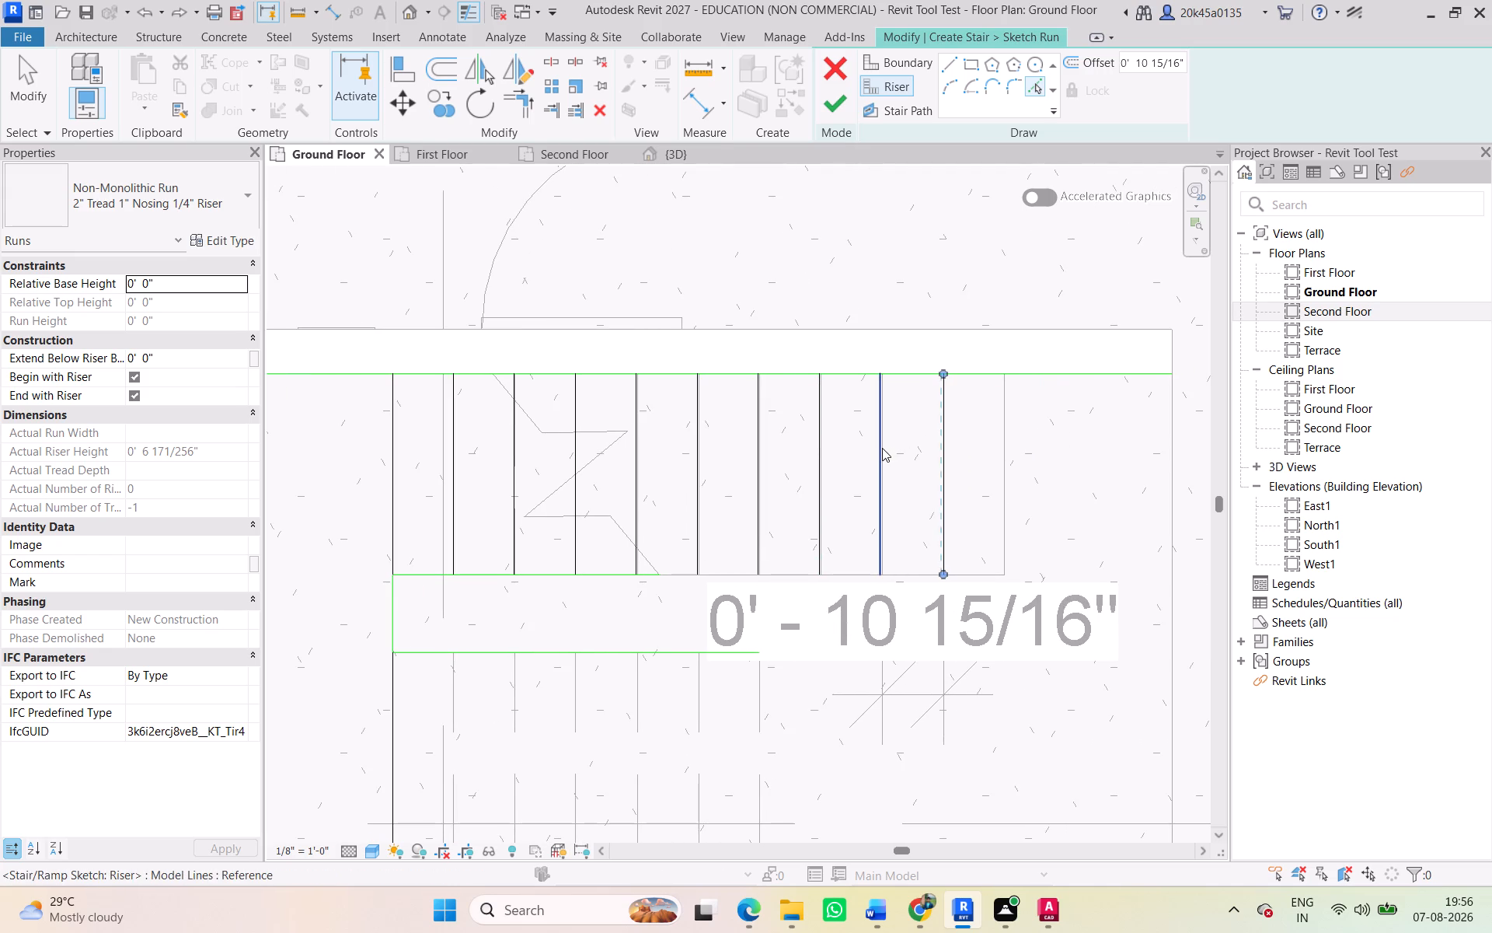
left_click(950, 433)
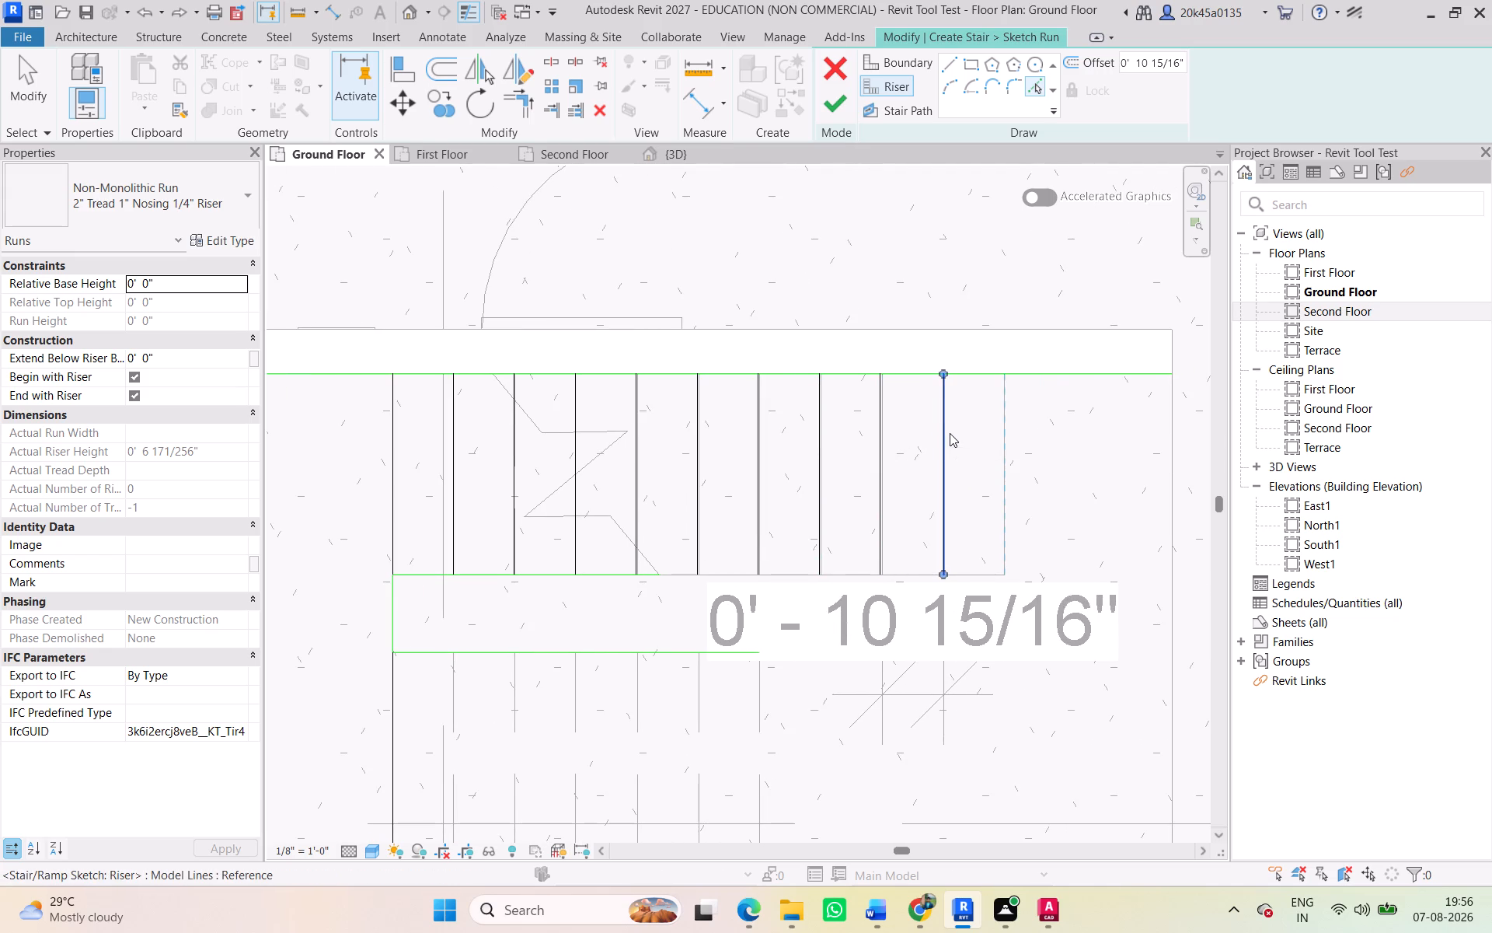
Create six more risers eastward along the lower flight, each offset 0' 10 15/16" from the previous riser.
scroll(866, 466, "down", 2)
middle_click_drag(865, 467, 912, 302)
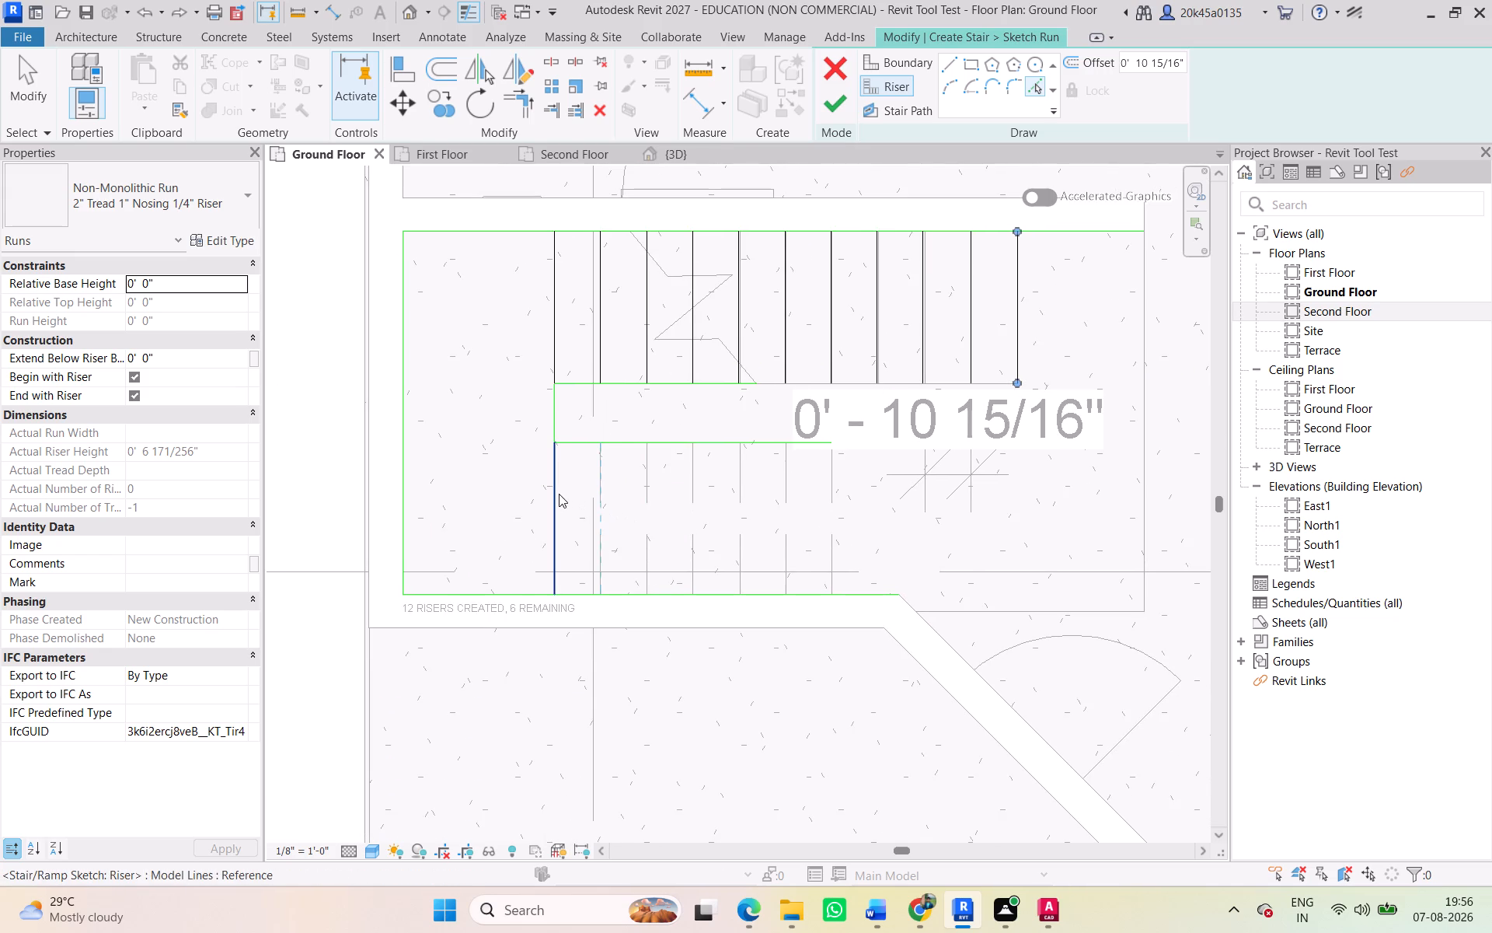
left_click(559, 494)
left_click(608, 480)
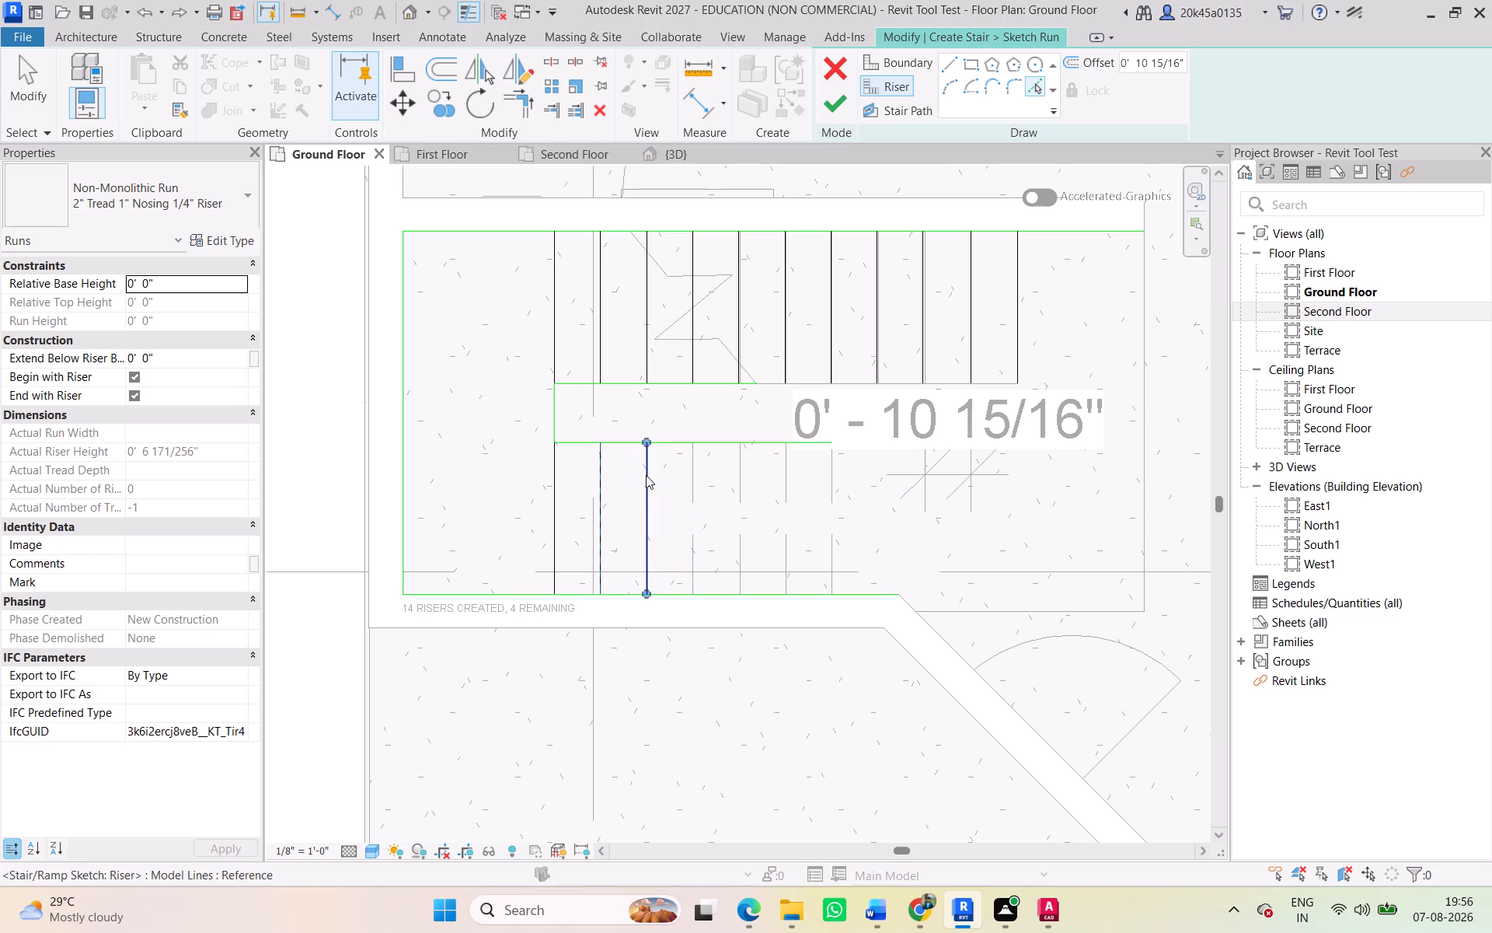
left_click(654, 475)
left_click(700, 476)
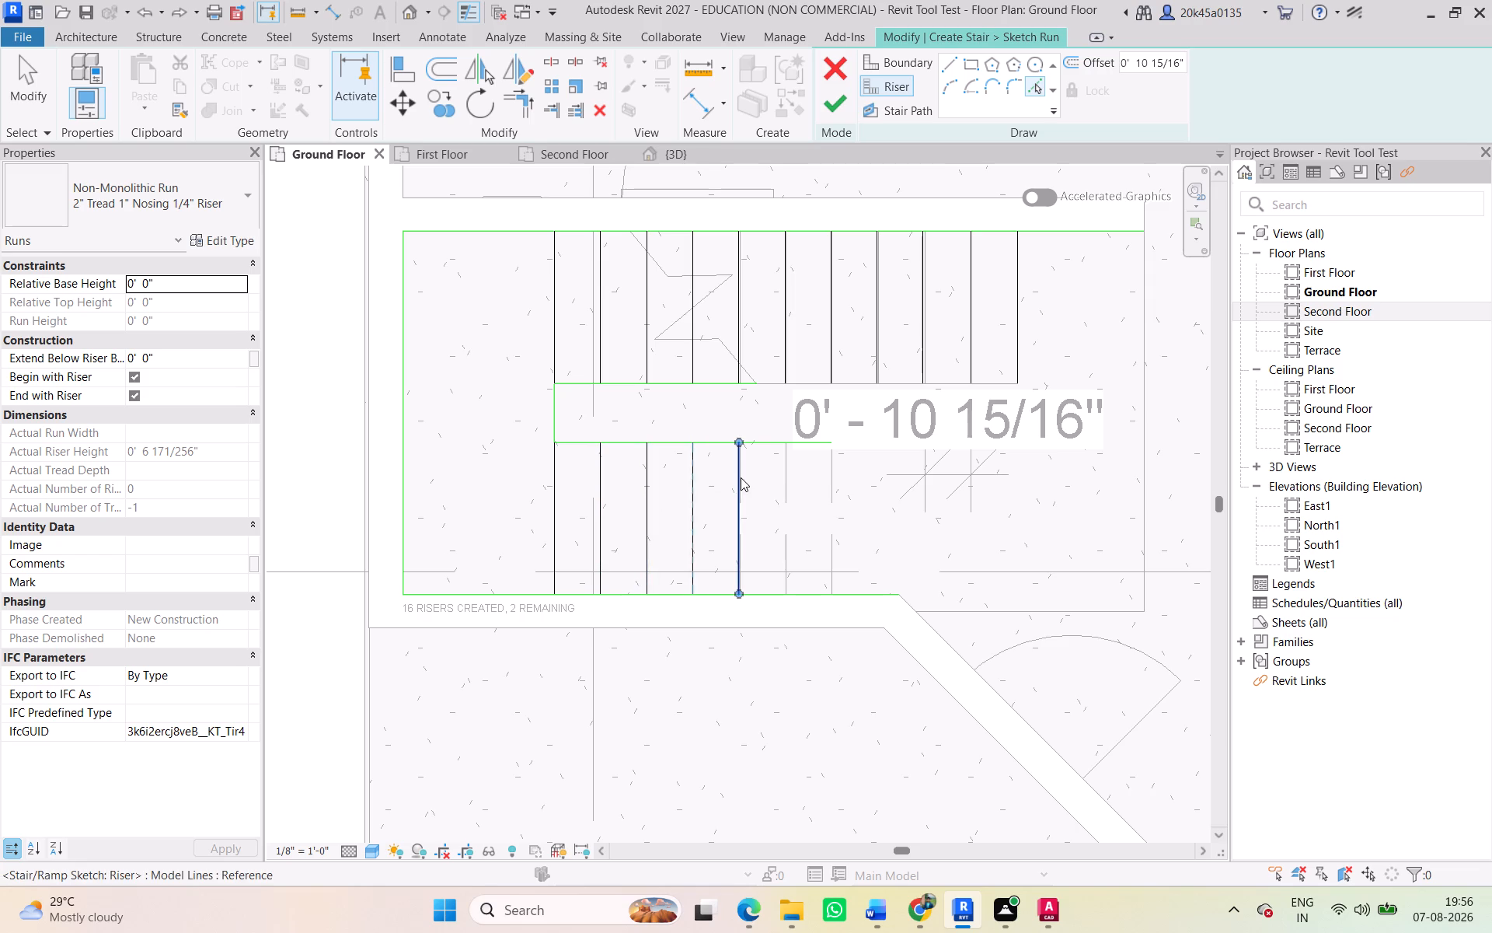
left_click(741, 477)
left_click(788, 480)
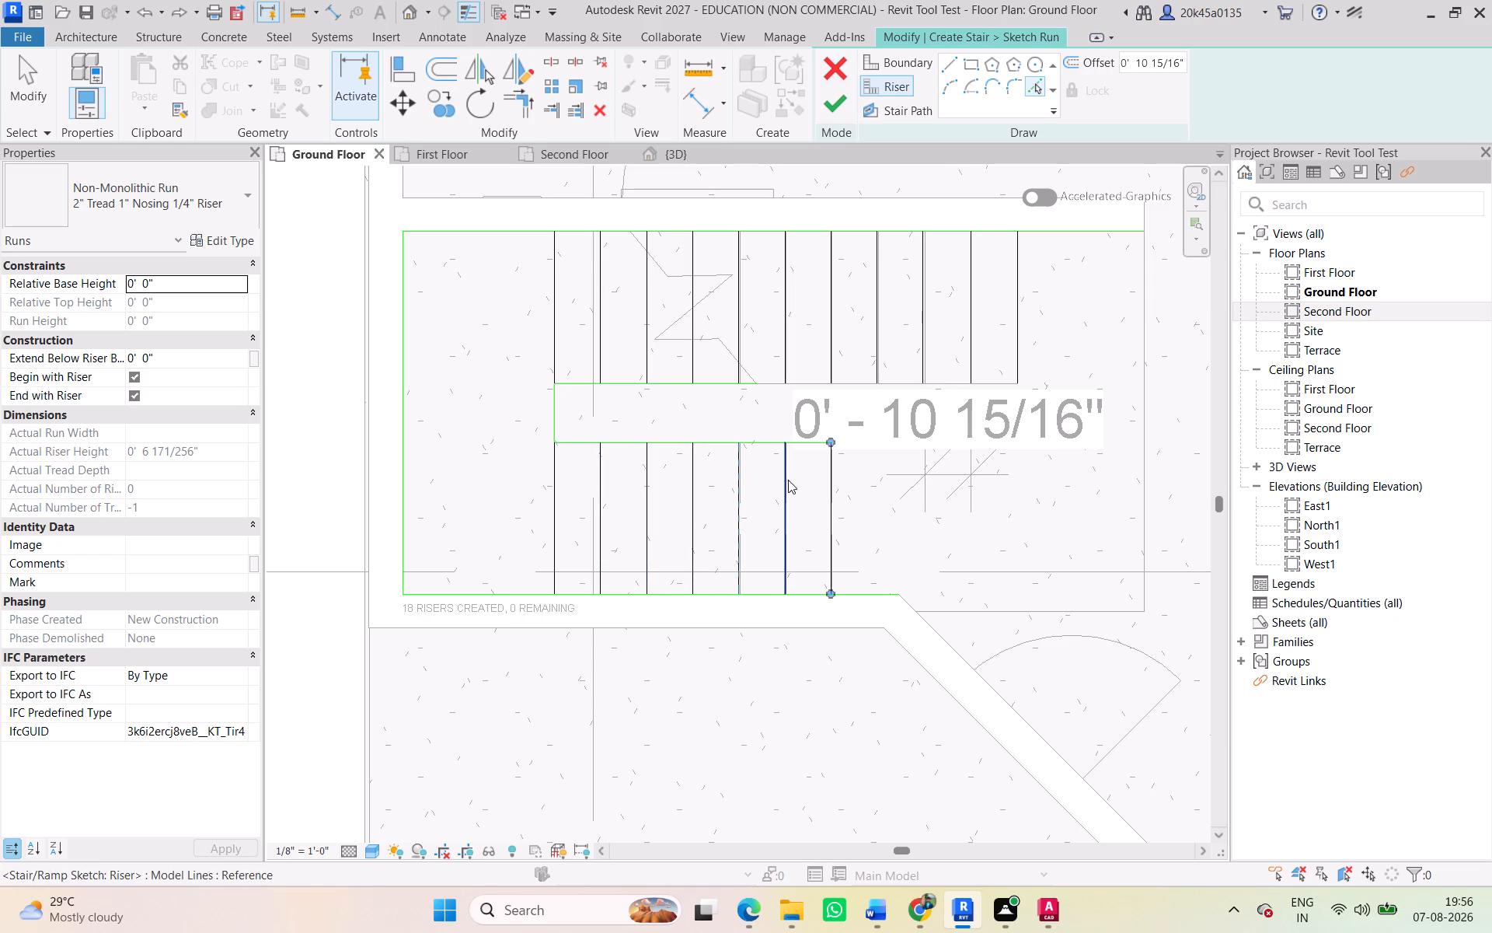
scroll(765, 480, "down", 2)
middle_click_drag(762, 480, 798, 456)
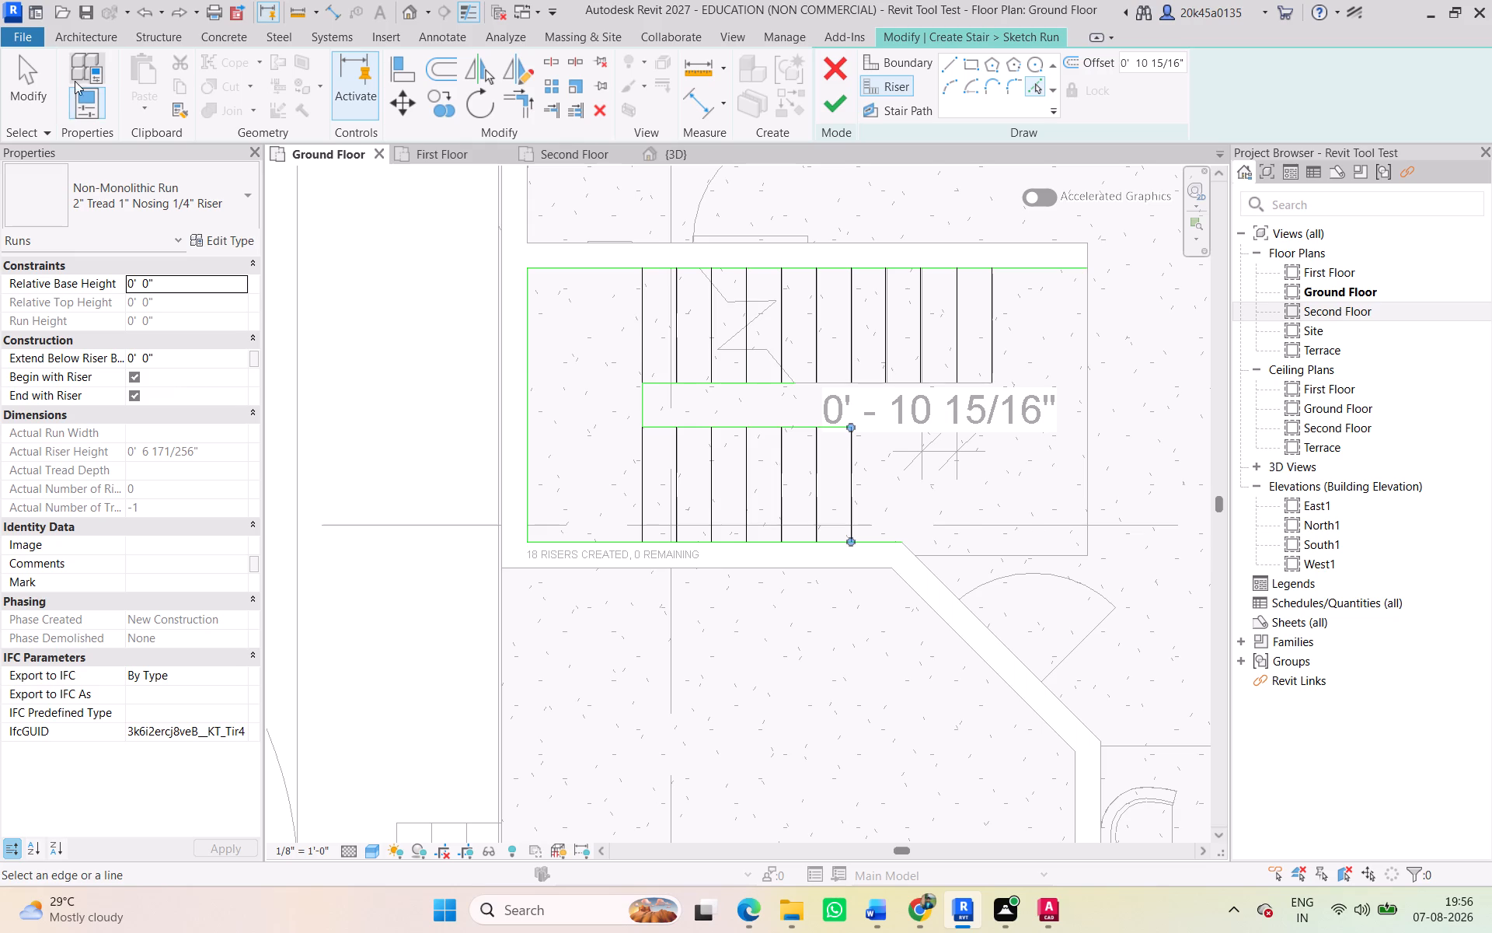
Trim or extend the boundary lines of both flights to corners with their easternmost risers.
left_click(12, 83)
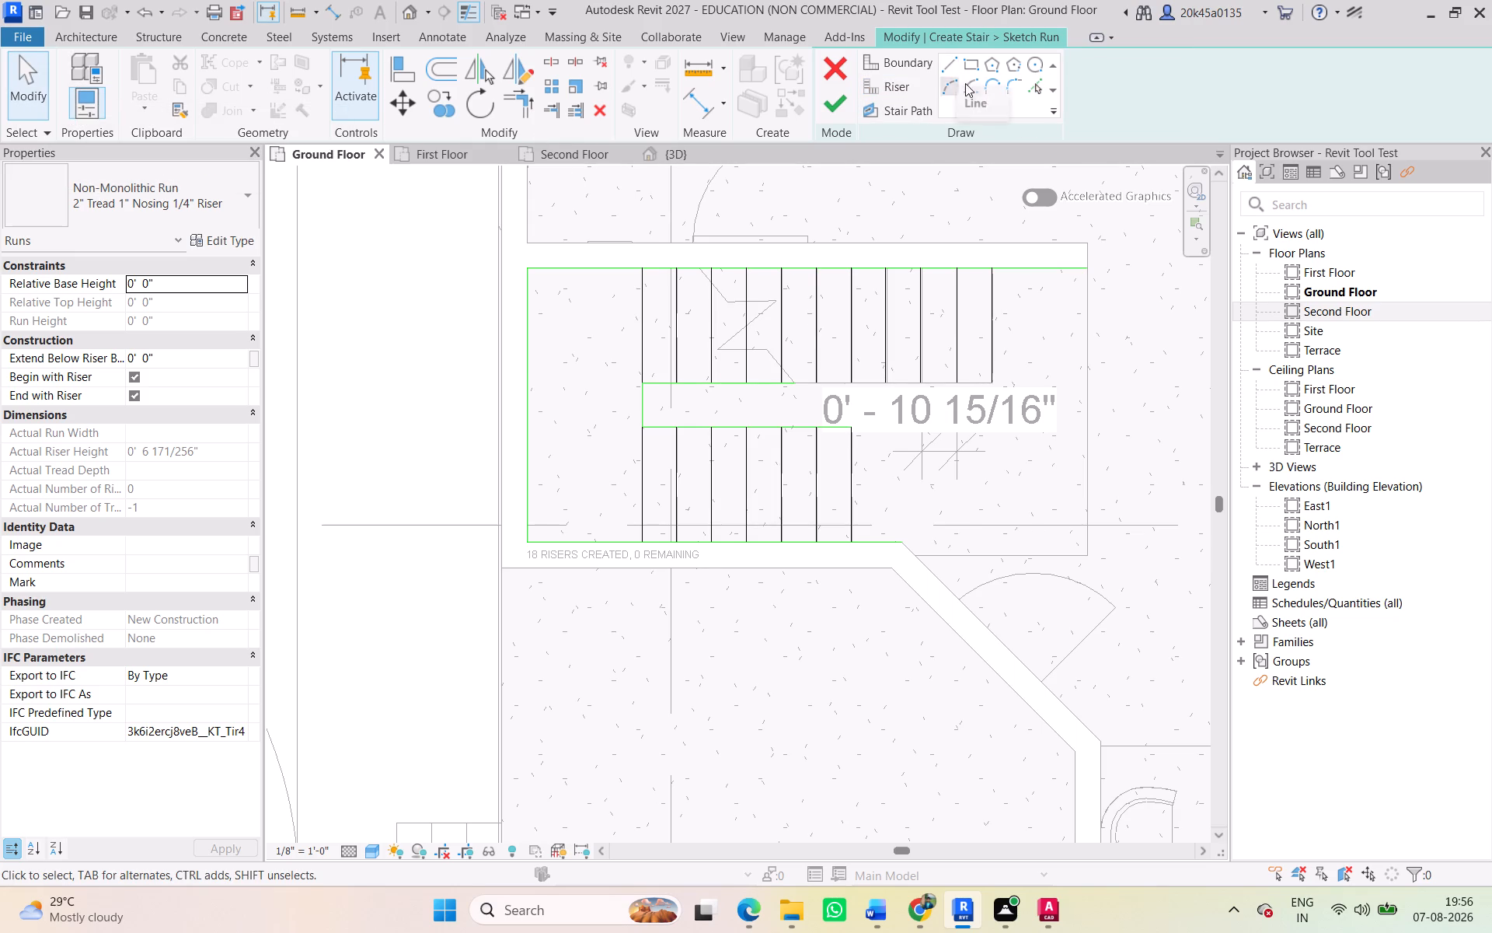
left_click(522, 103)
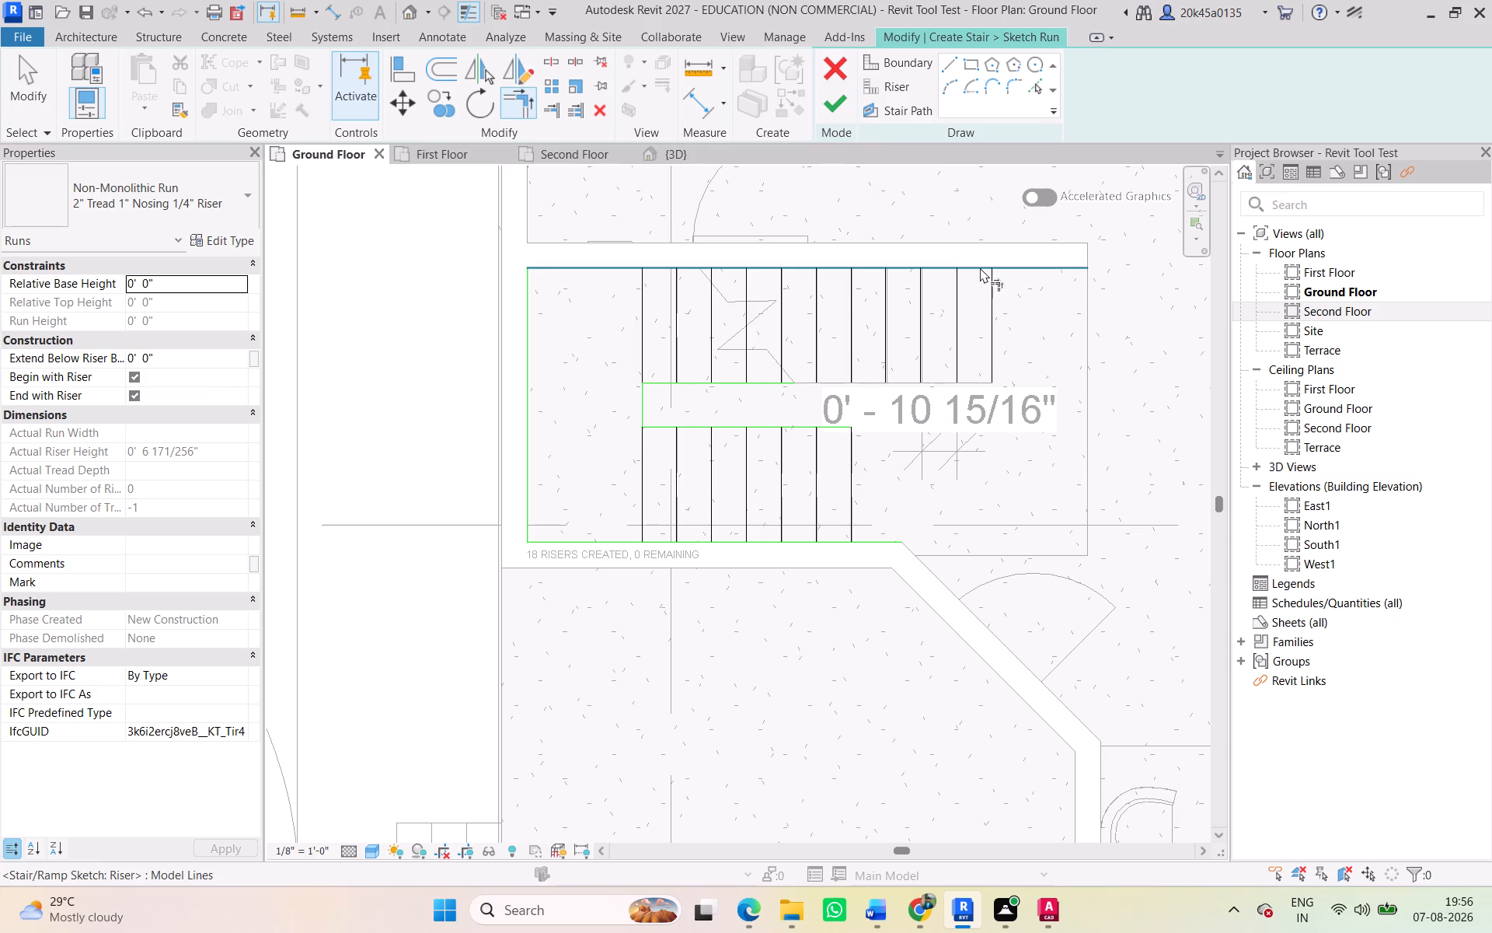
left_click(980, 267)
left_click(995, 295)
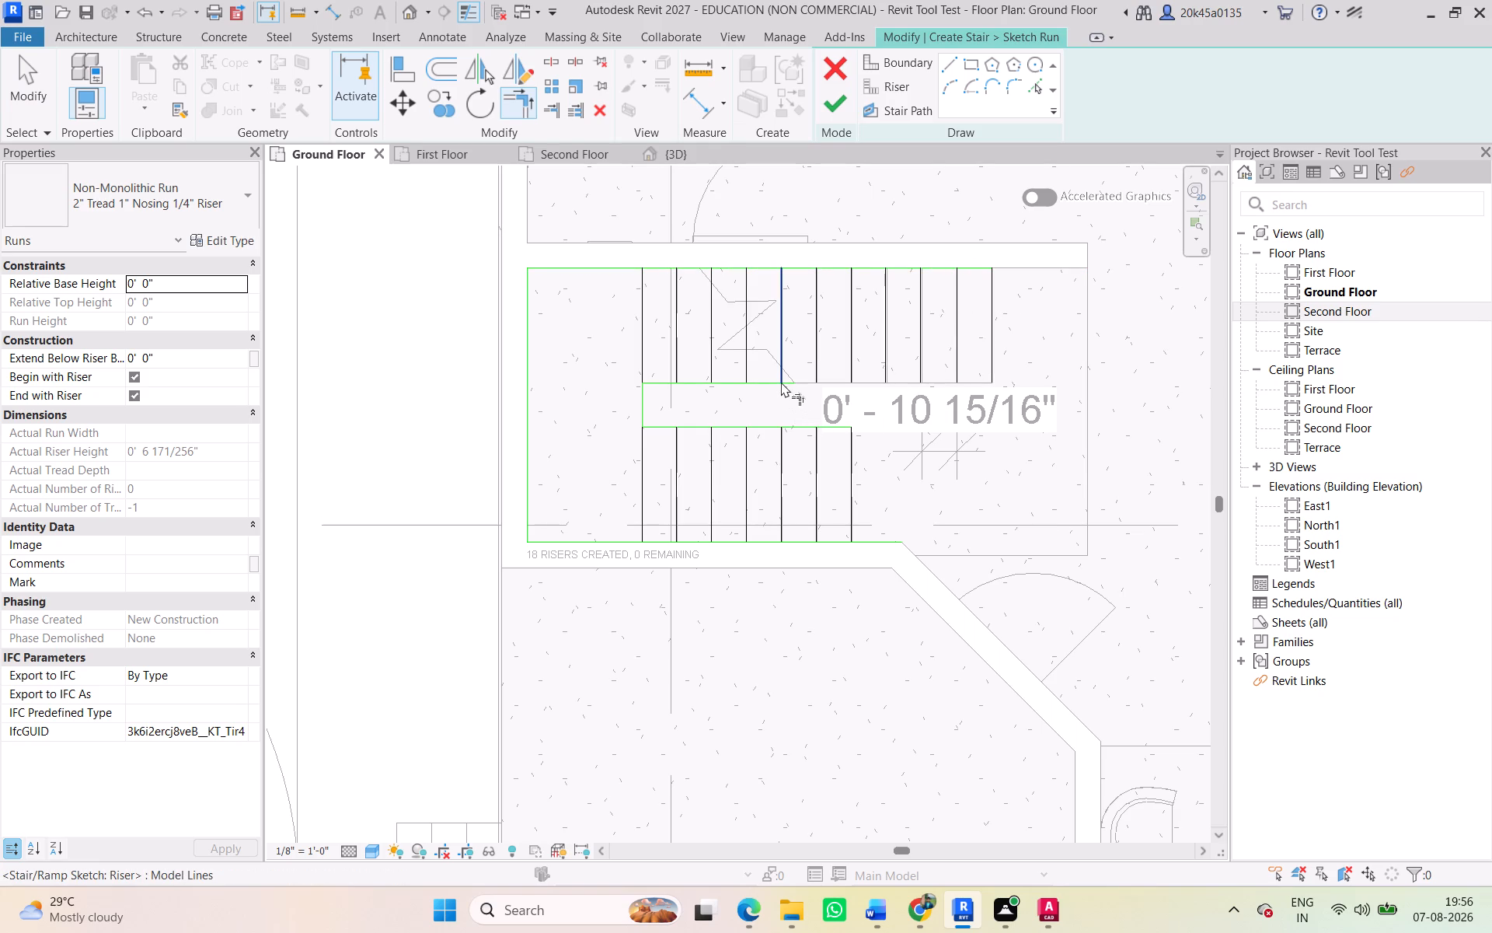
left_click(767, 384)
left_click(995, 369)
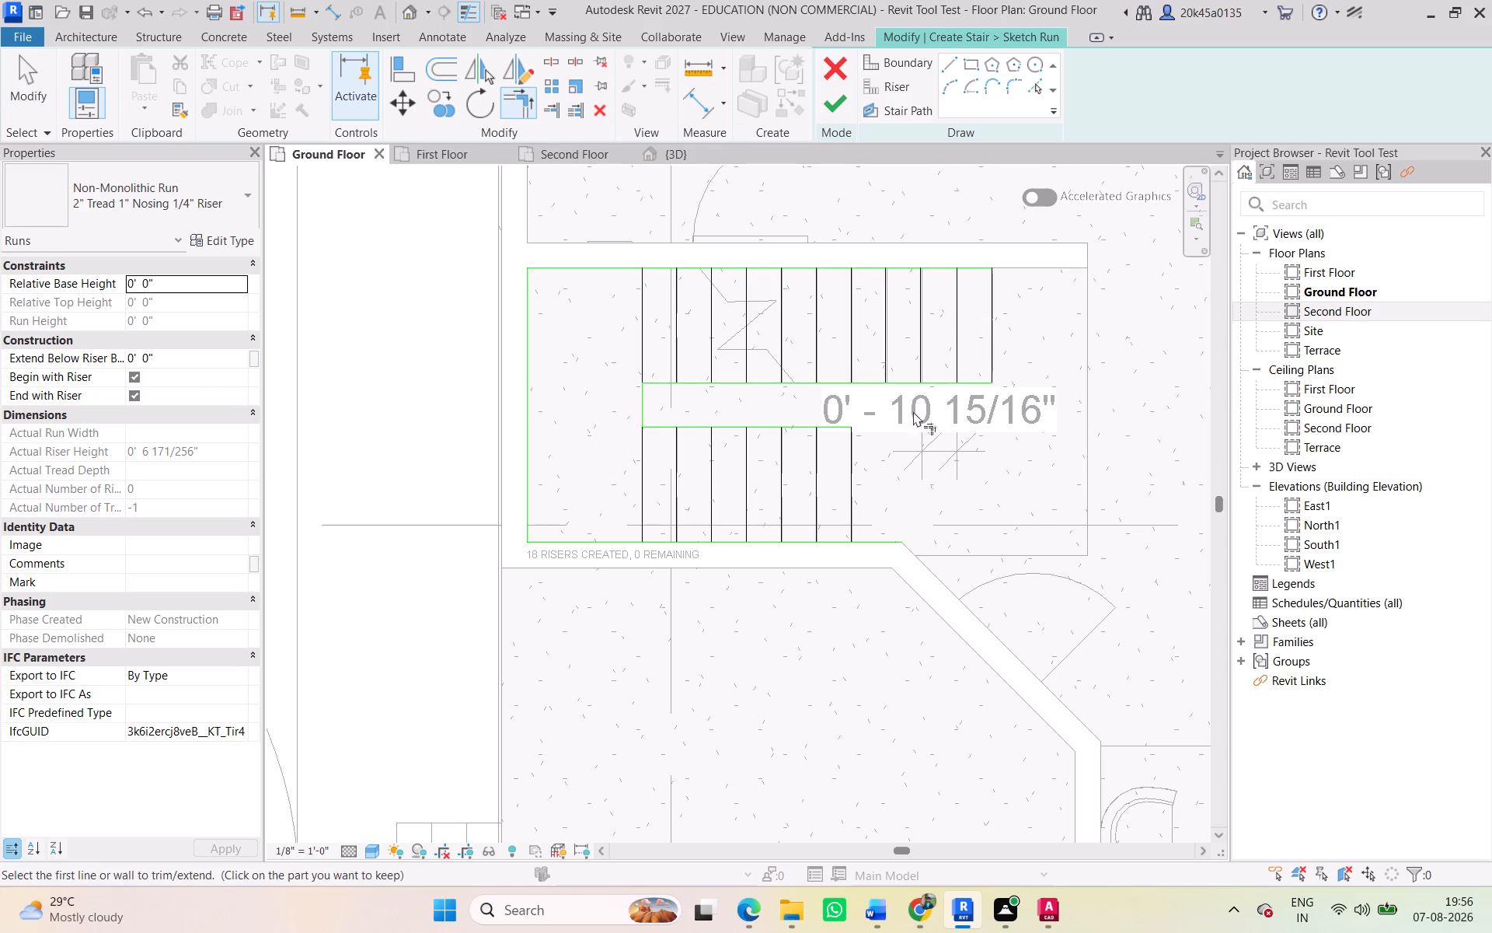
left_click(800, 427)
left_click(854, 464)
left_click(832, 543)
left_click(852, 508)
Draw a chained stair path from the upper flight's east riser midpoint through the west landing to the lower flight's east riser, and finish the sketch.
left_click(901, 108)
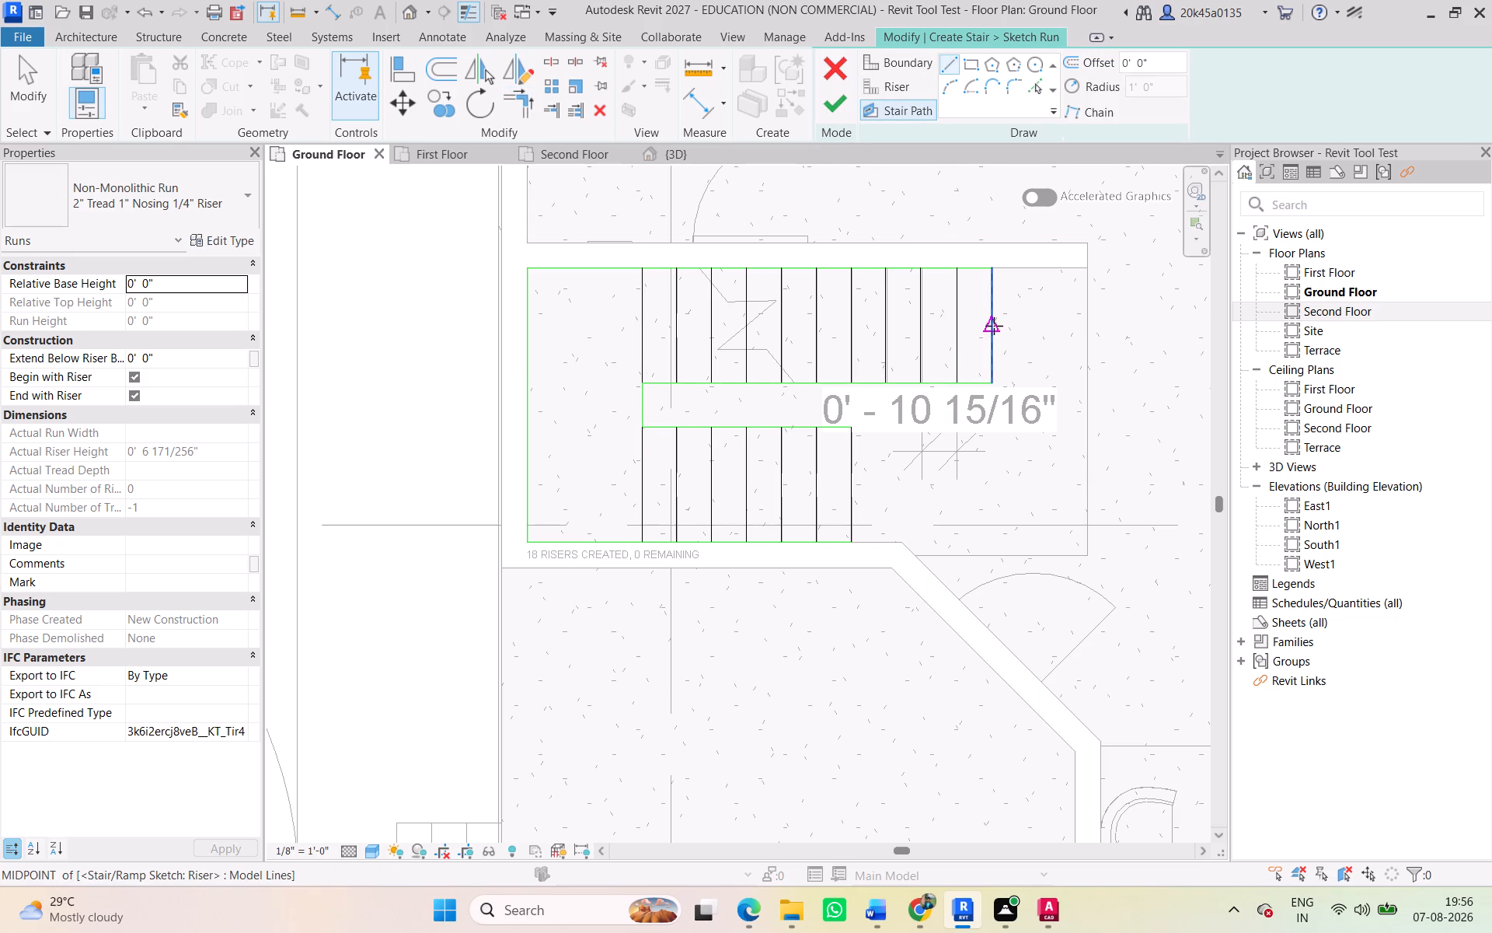
left_click(994, 326)
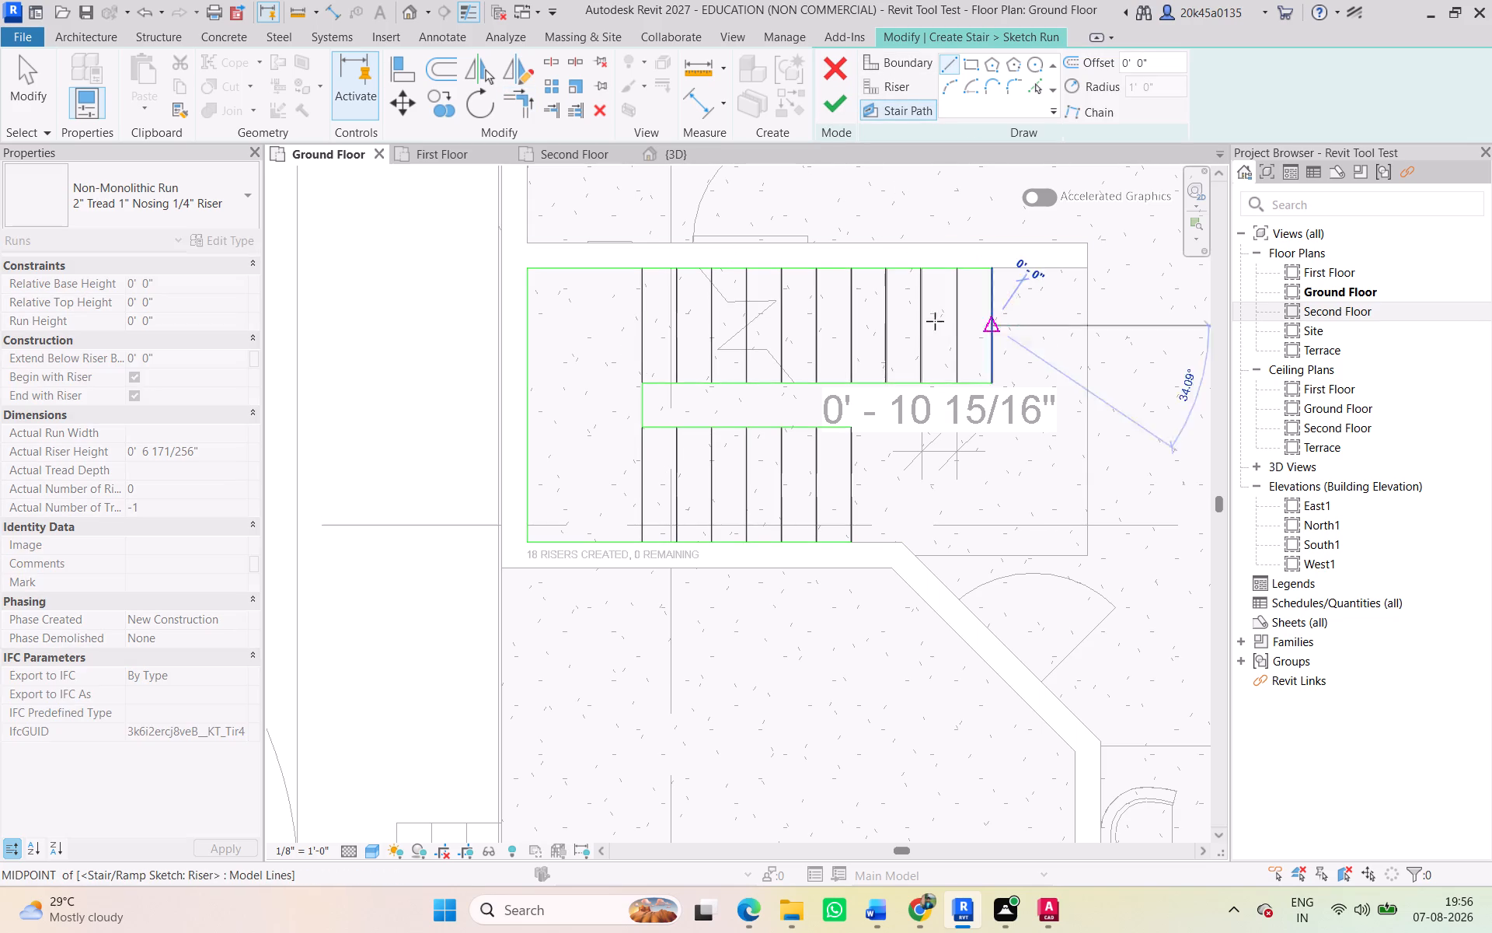
left_click(582, 321)
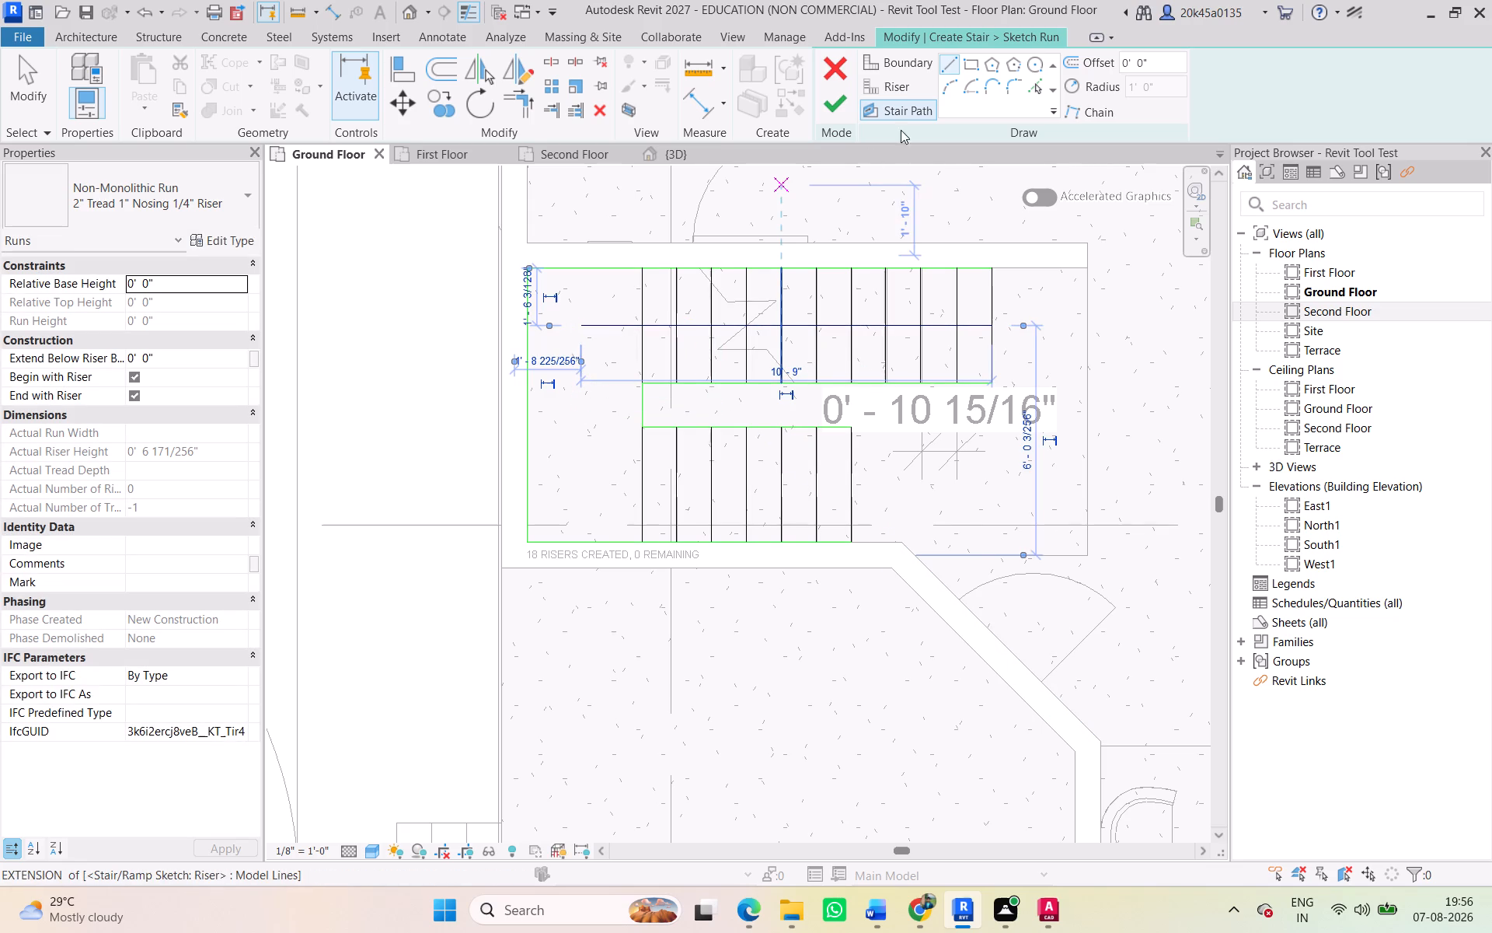
left_click(1068, 122)
left_click(1095, 116)
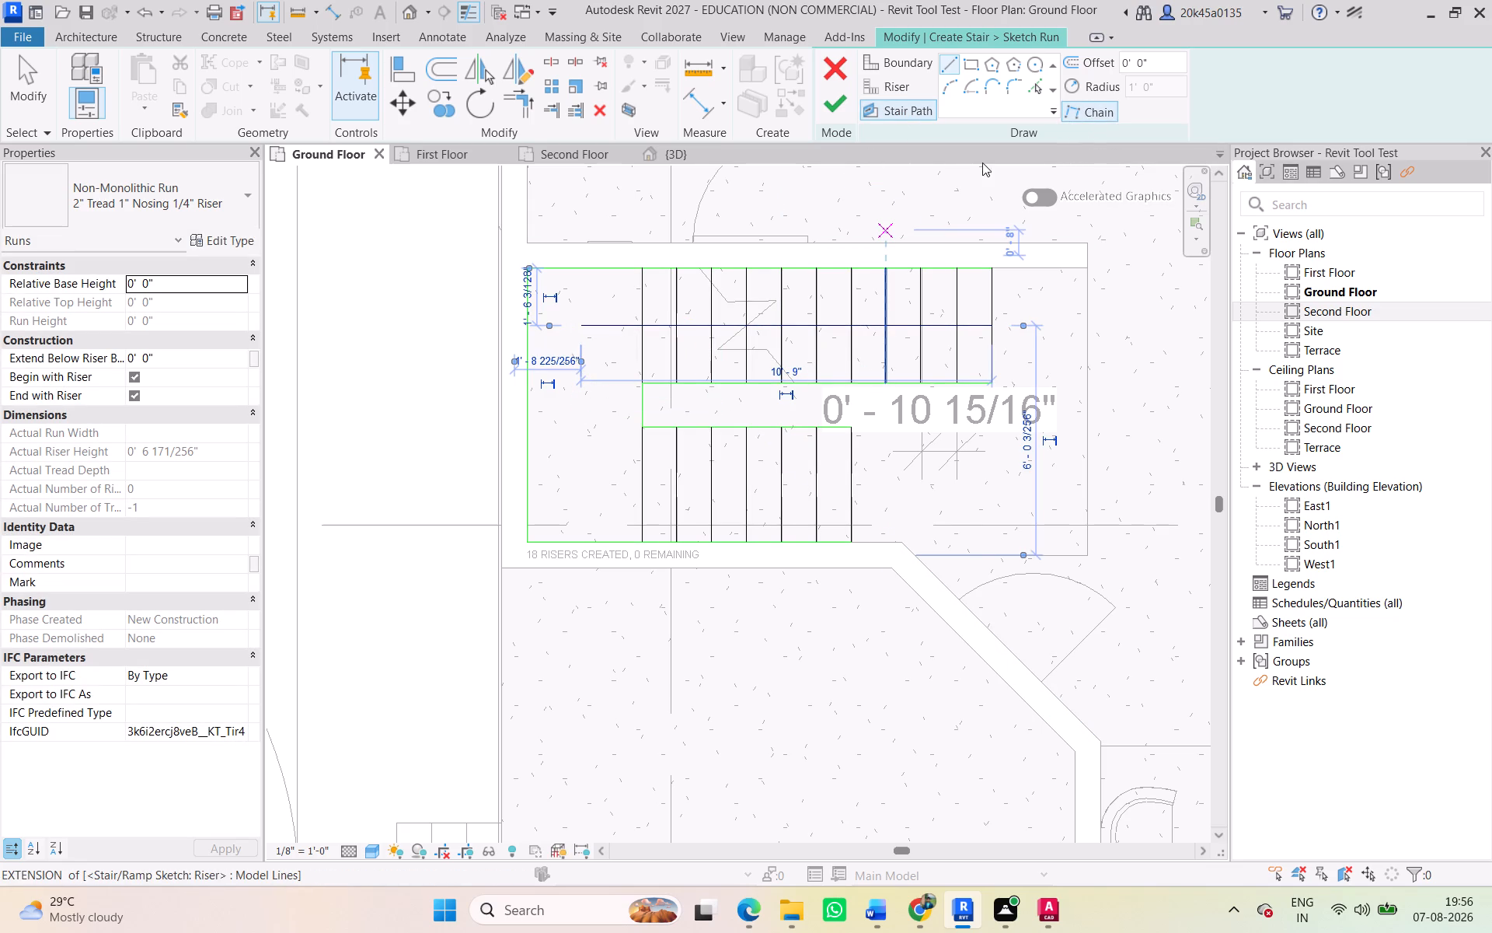
left_click(580, 327)
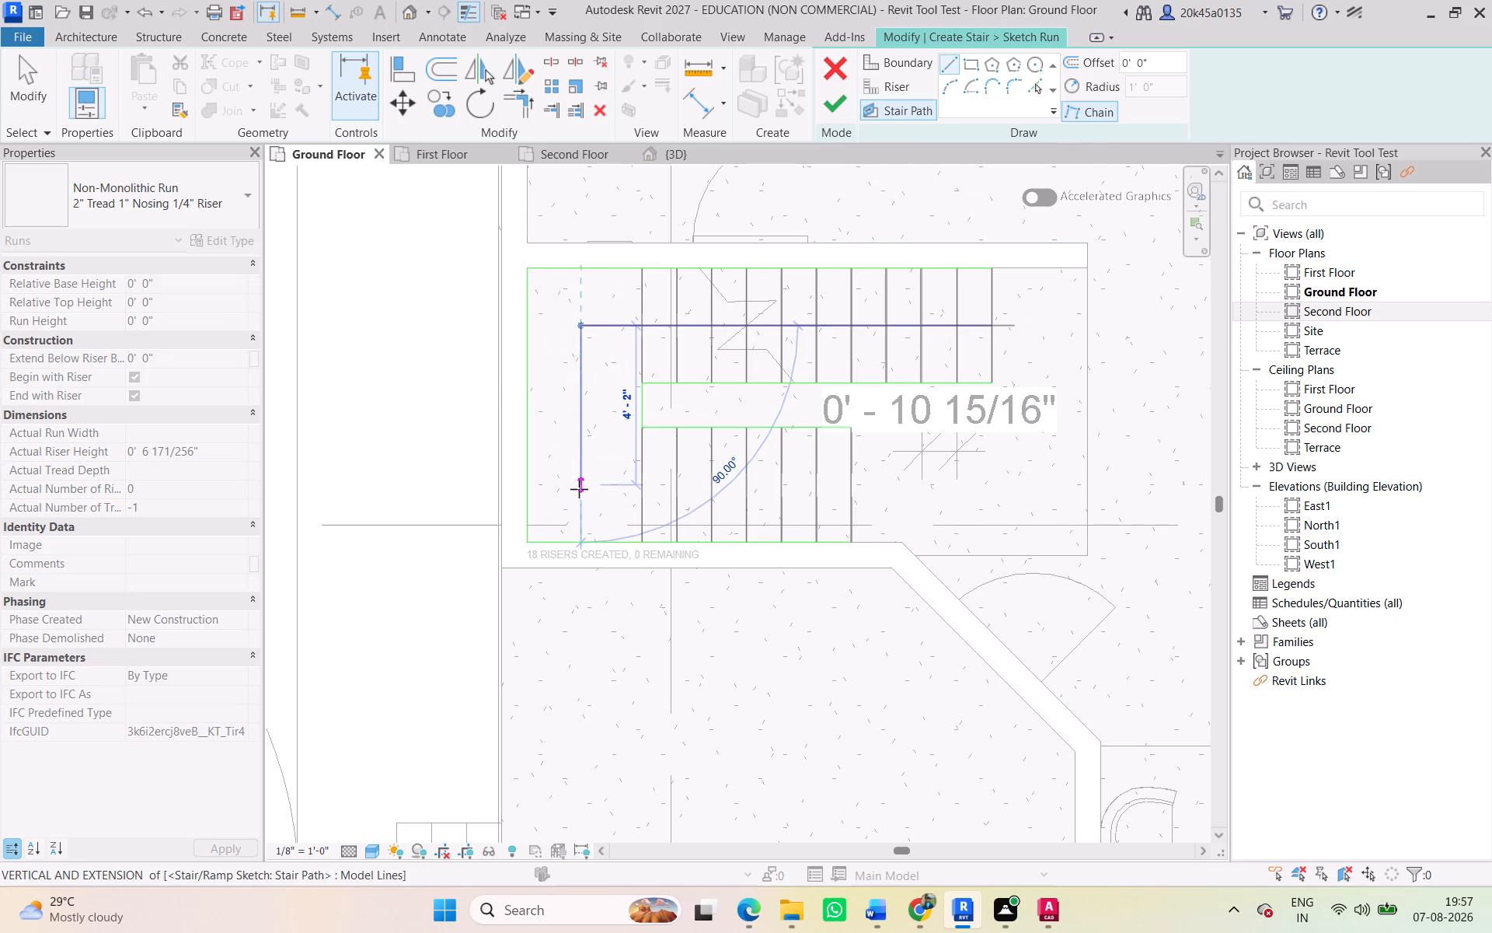
left_click(579, 478)
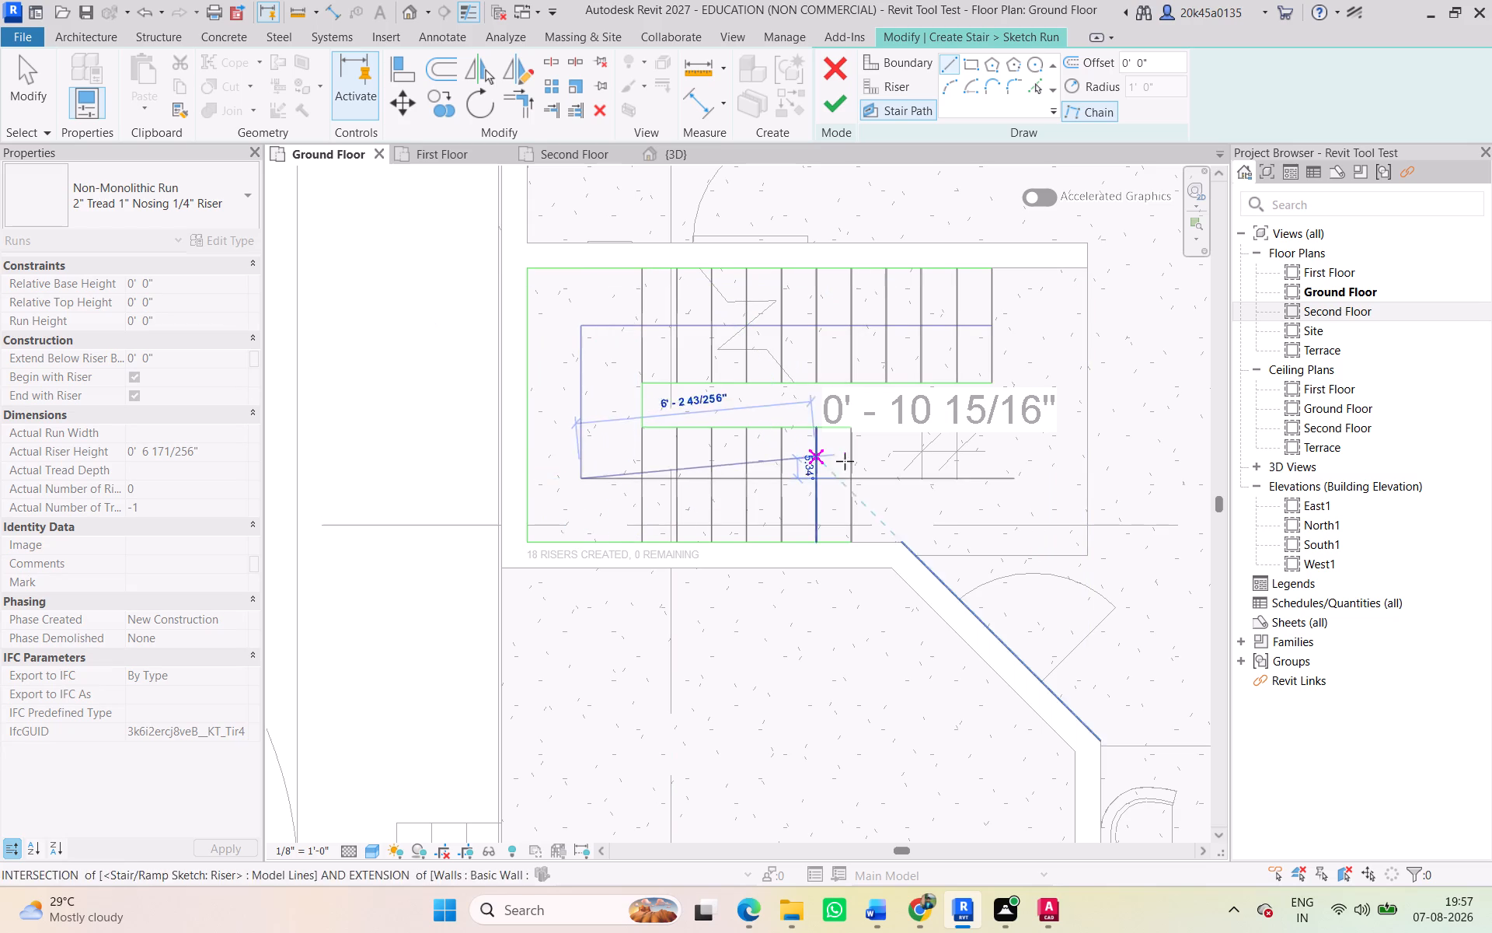
left_click(854, 484)
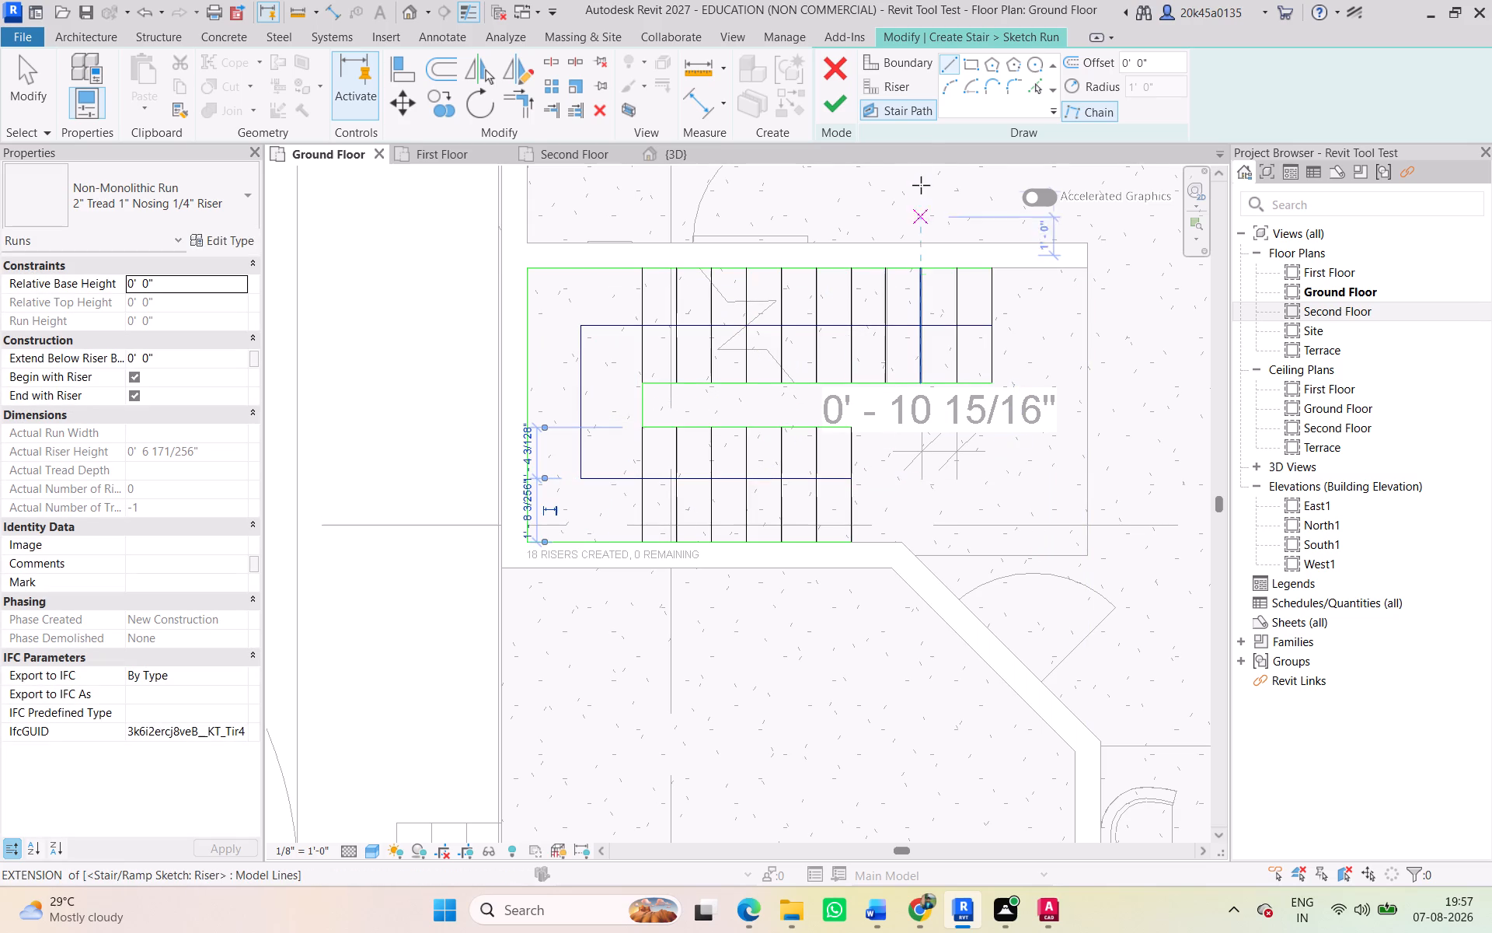
left_click(829, 107)
scroll(996, 442, "down", 1)
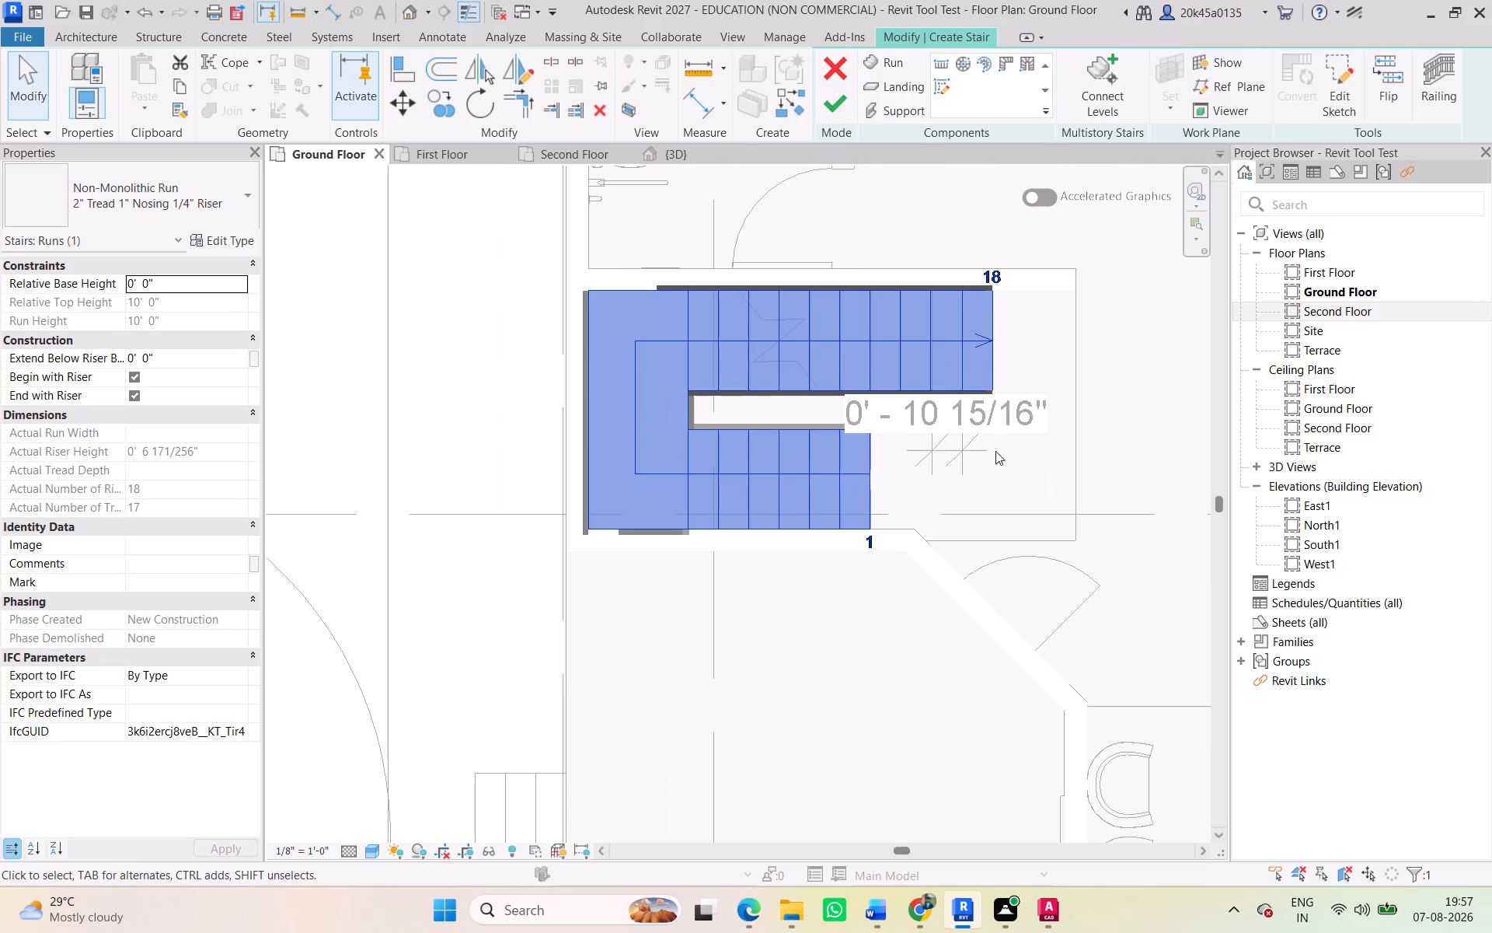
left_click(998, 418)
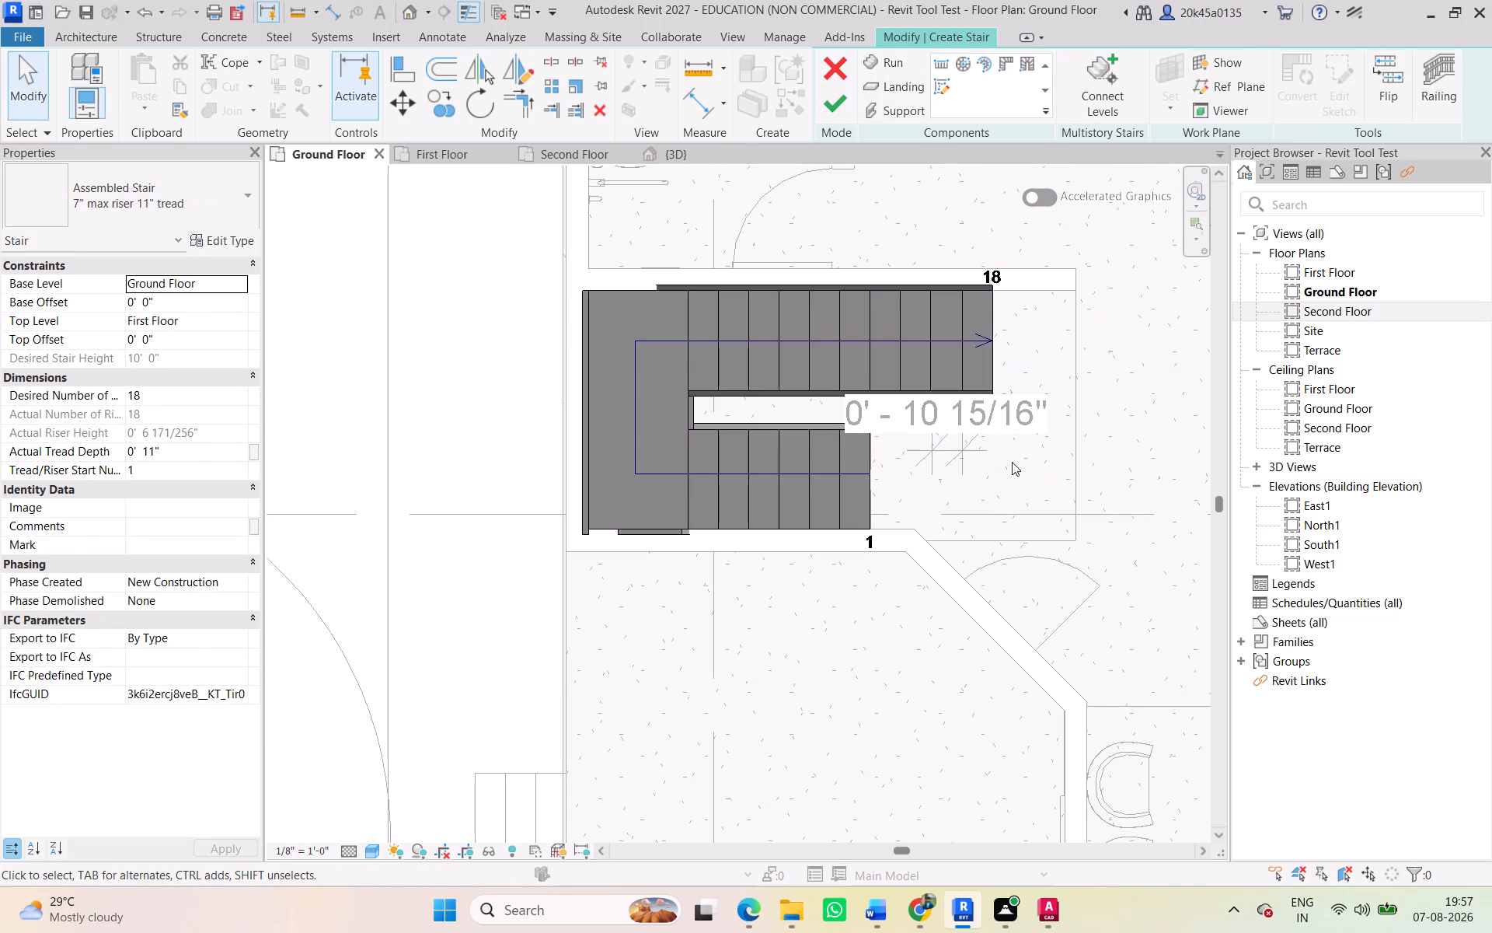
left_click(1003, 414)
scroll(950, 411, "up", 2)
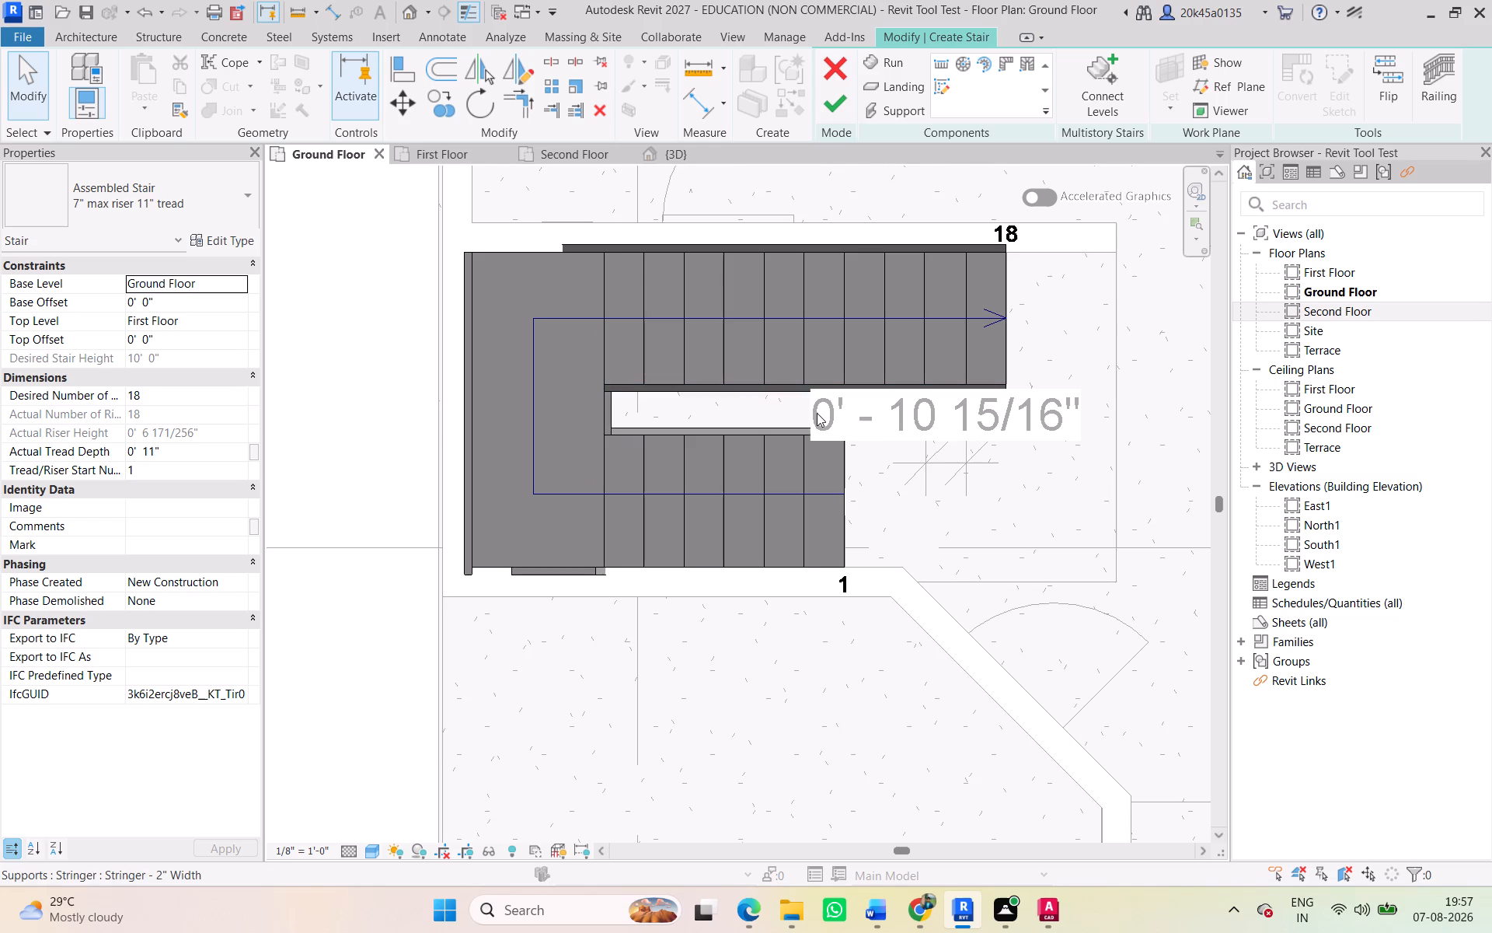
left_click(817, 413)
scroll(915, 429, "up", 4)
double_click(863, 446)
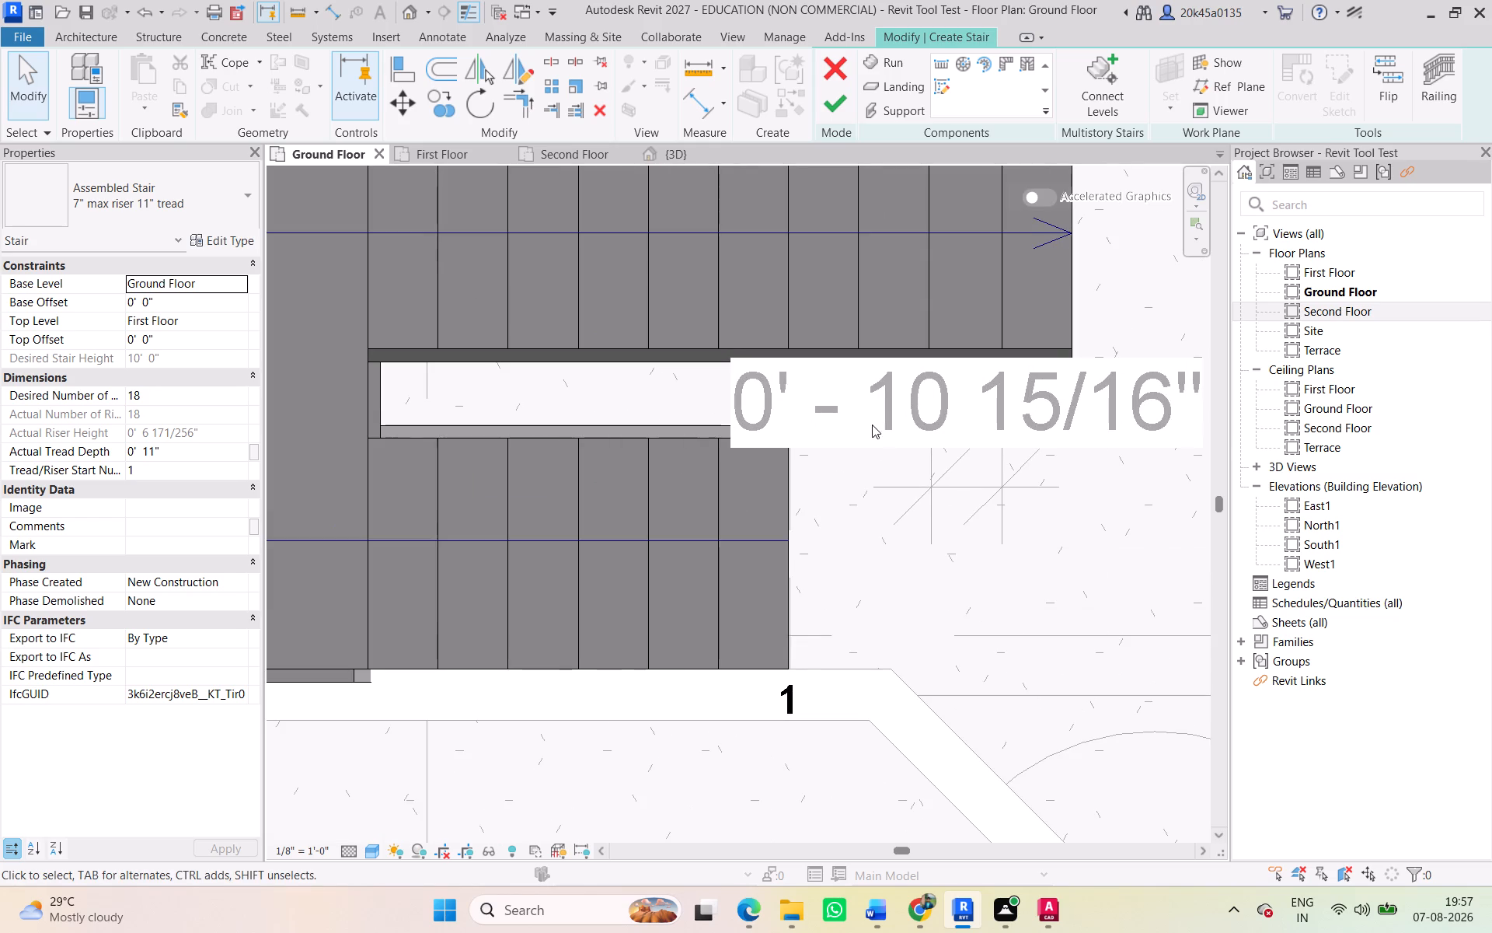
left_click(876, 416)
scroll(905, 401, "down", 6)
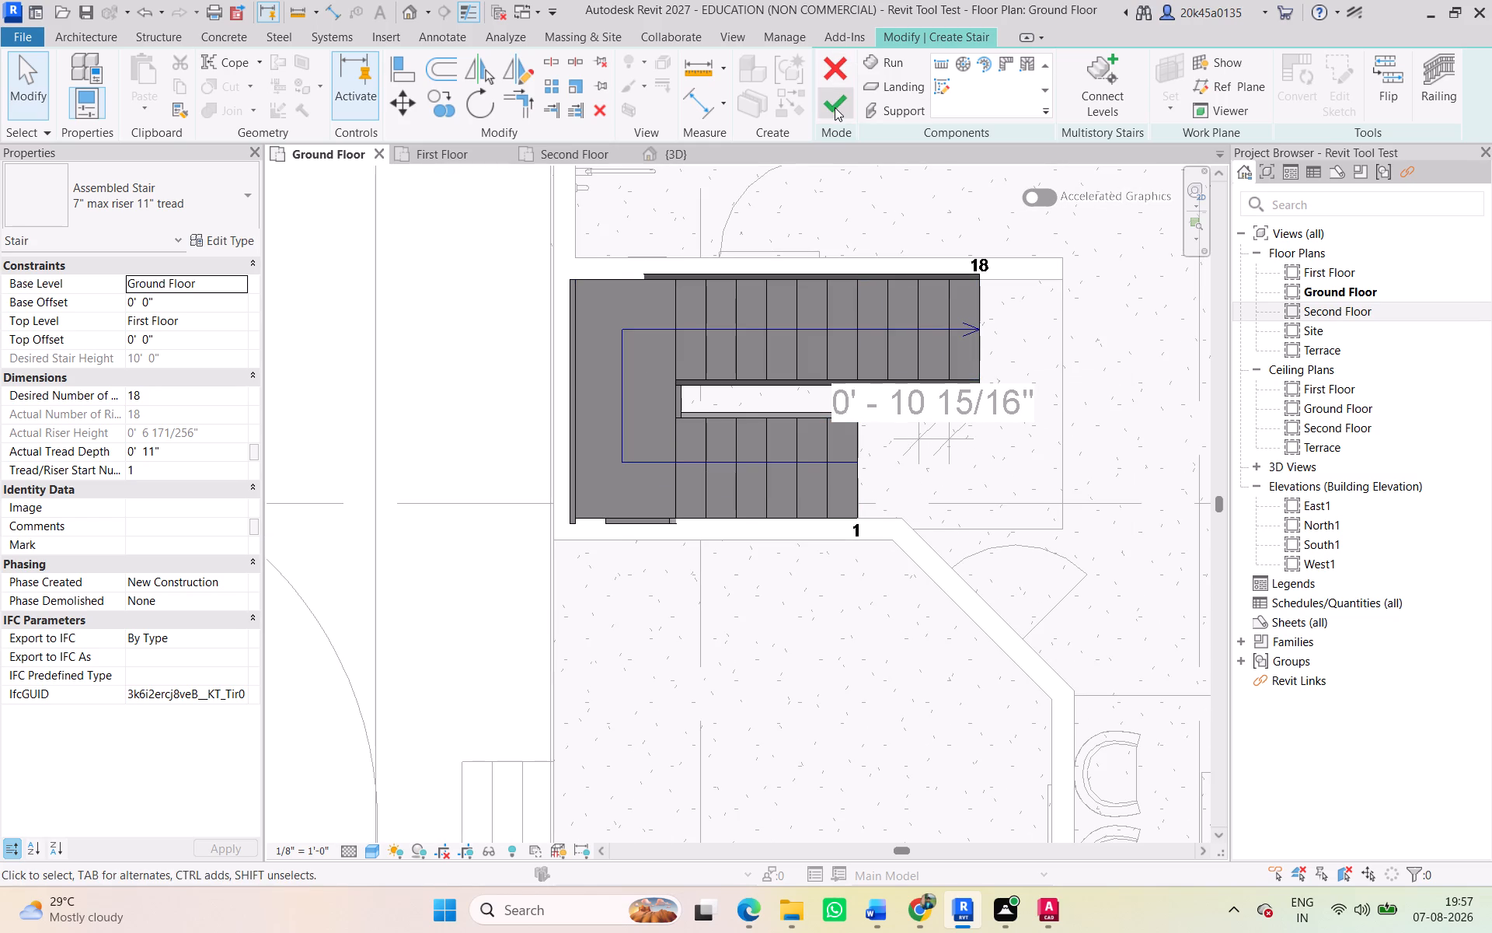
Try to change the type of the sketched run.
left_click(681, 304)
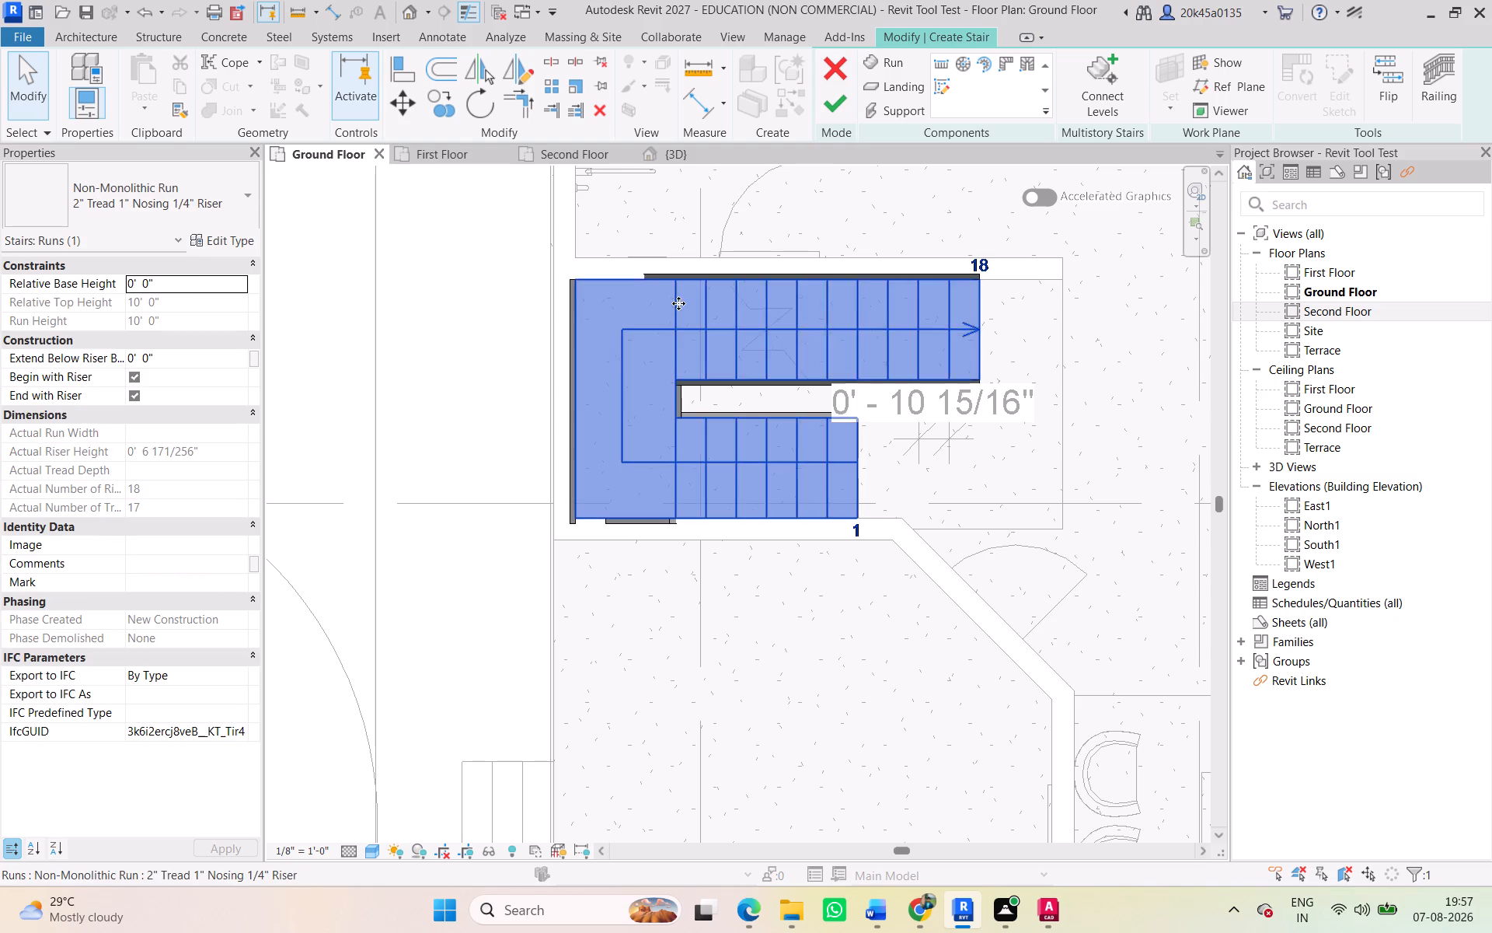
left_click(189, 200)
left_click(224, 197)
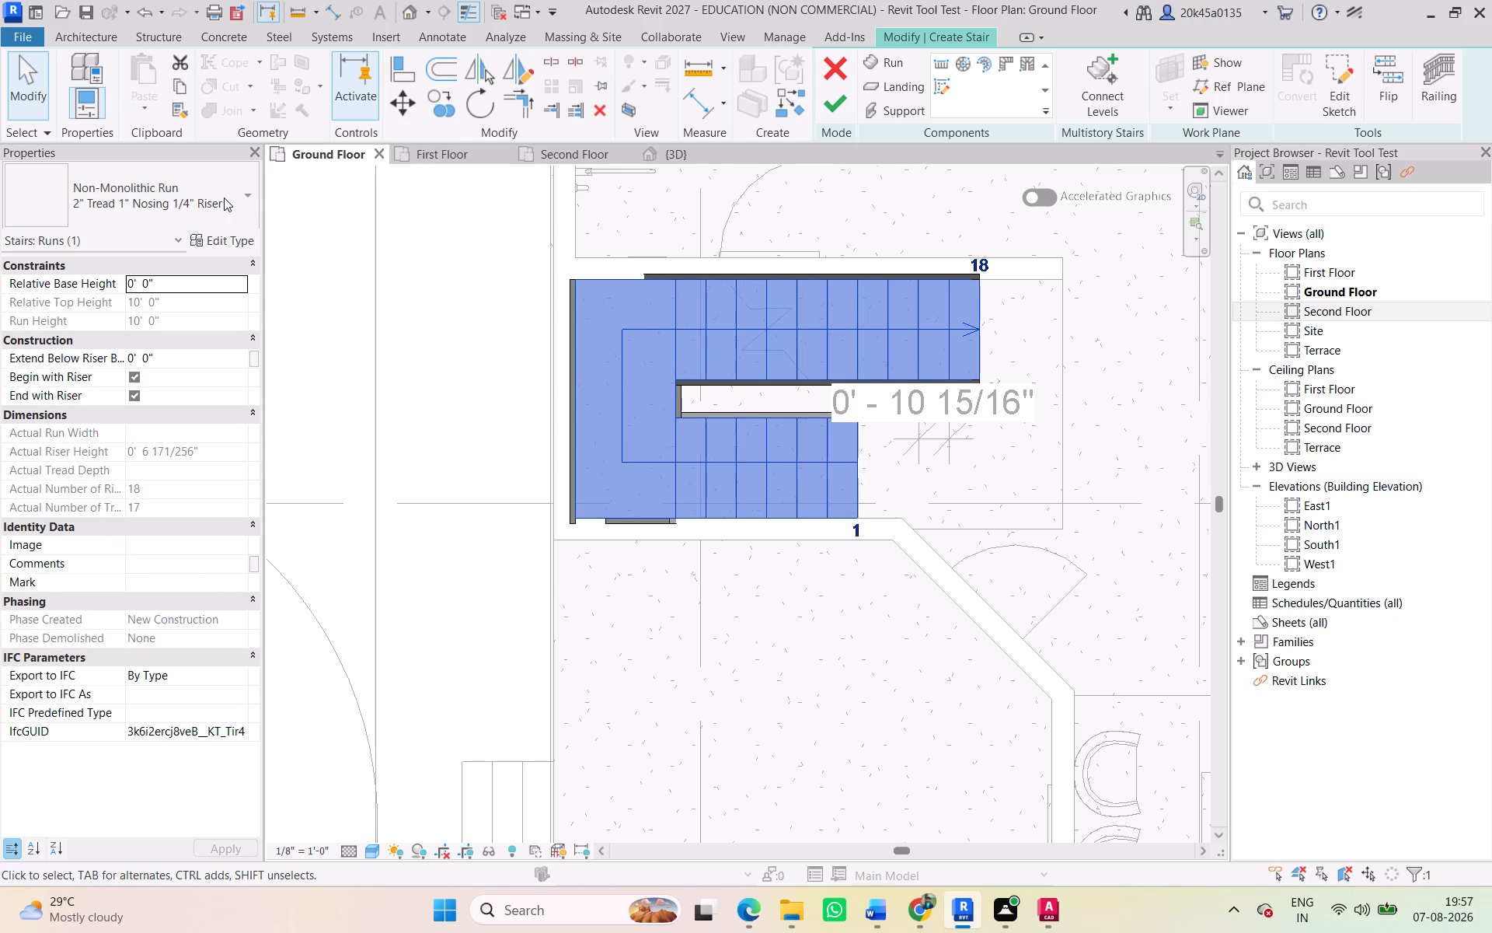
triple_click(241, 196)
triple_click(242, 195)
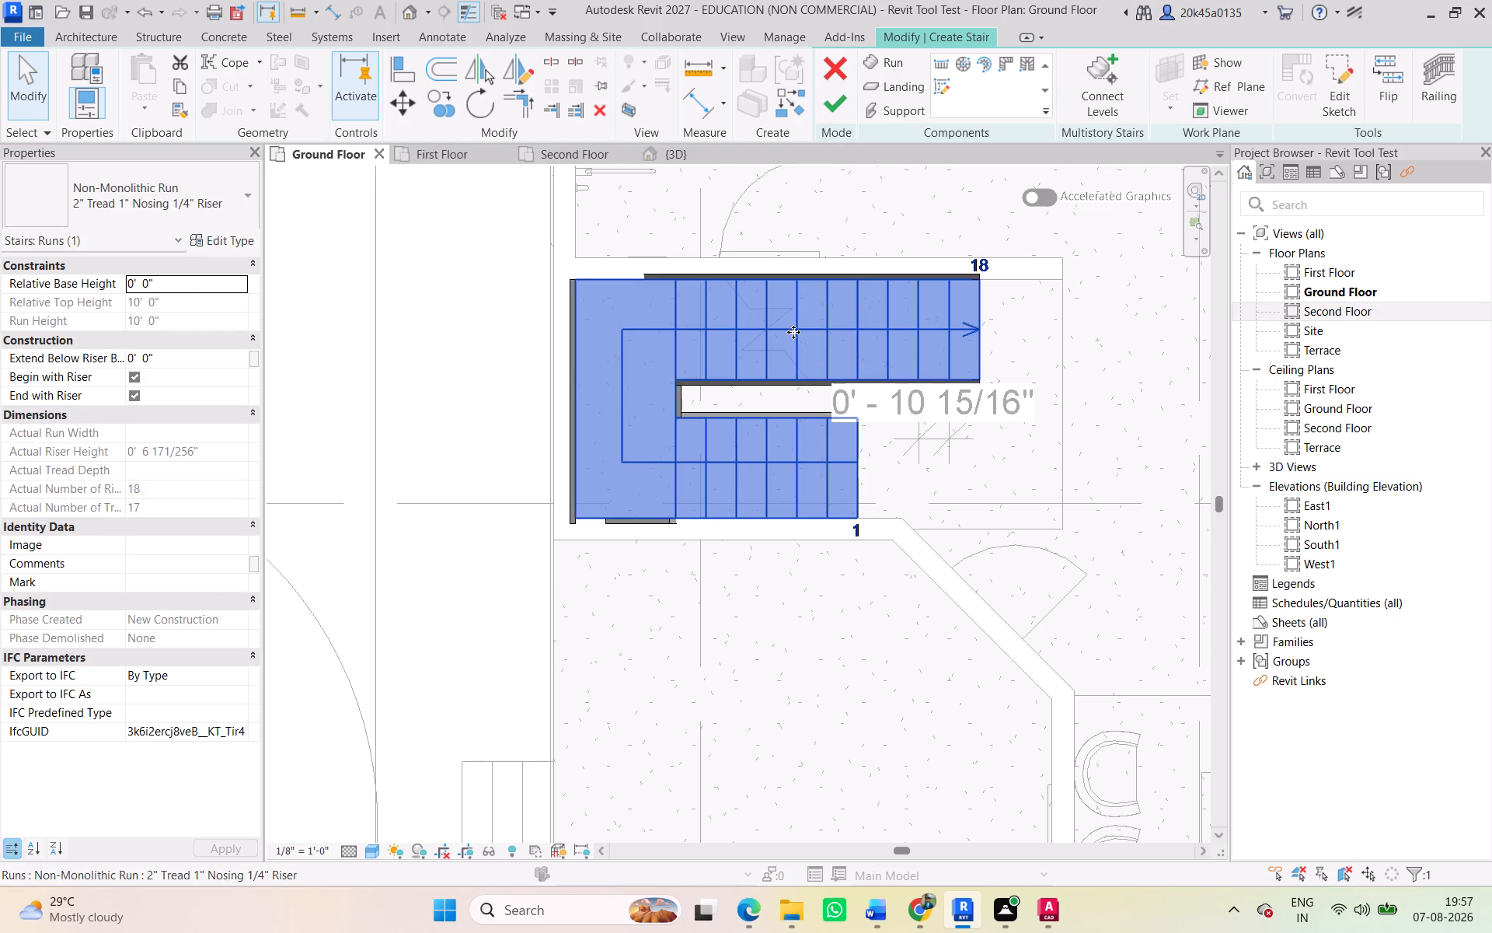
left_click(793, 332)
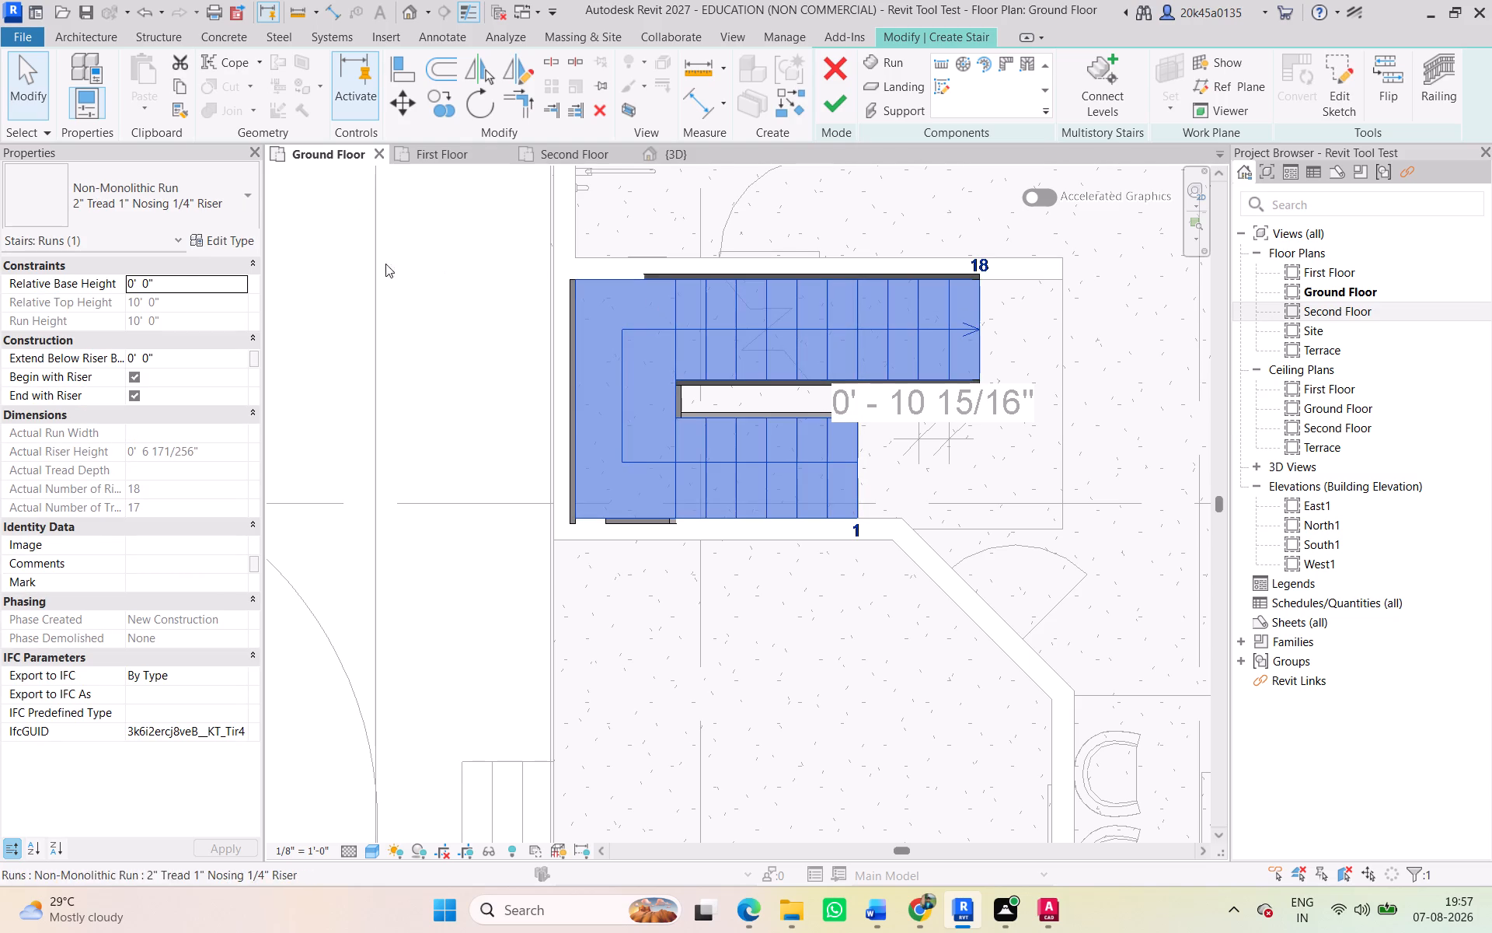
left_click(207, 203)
Finish creating the staircase.
left_click(823, 110)
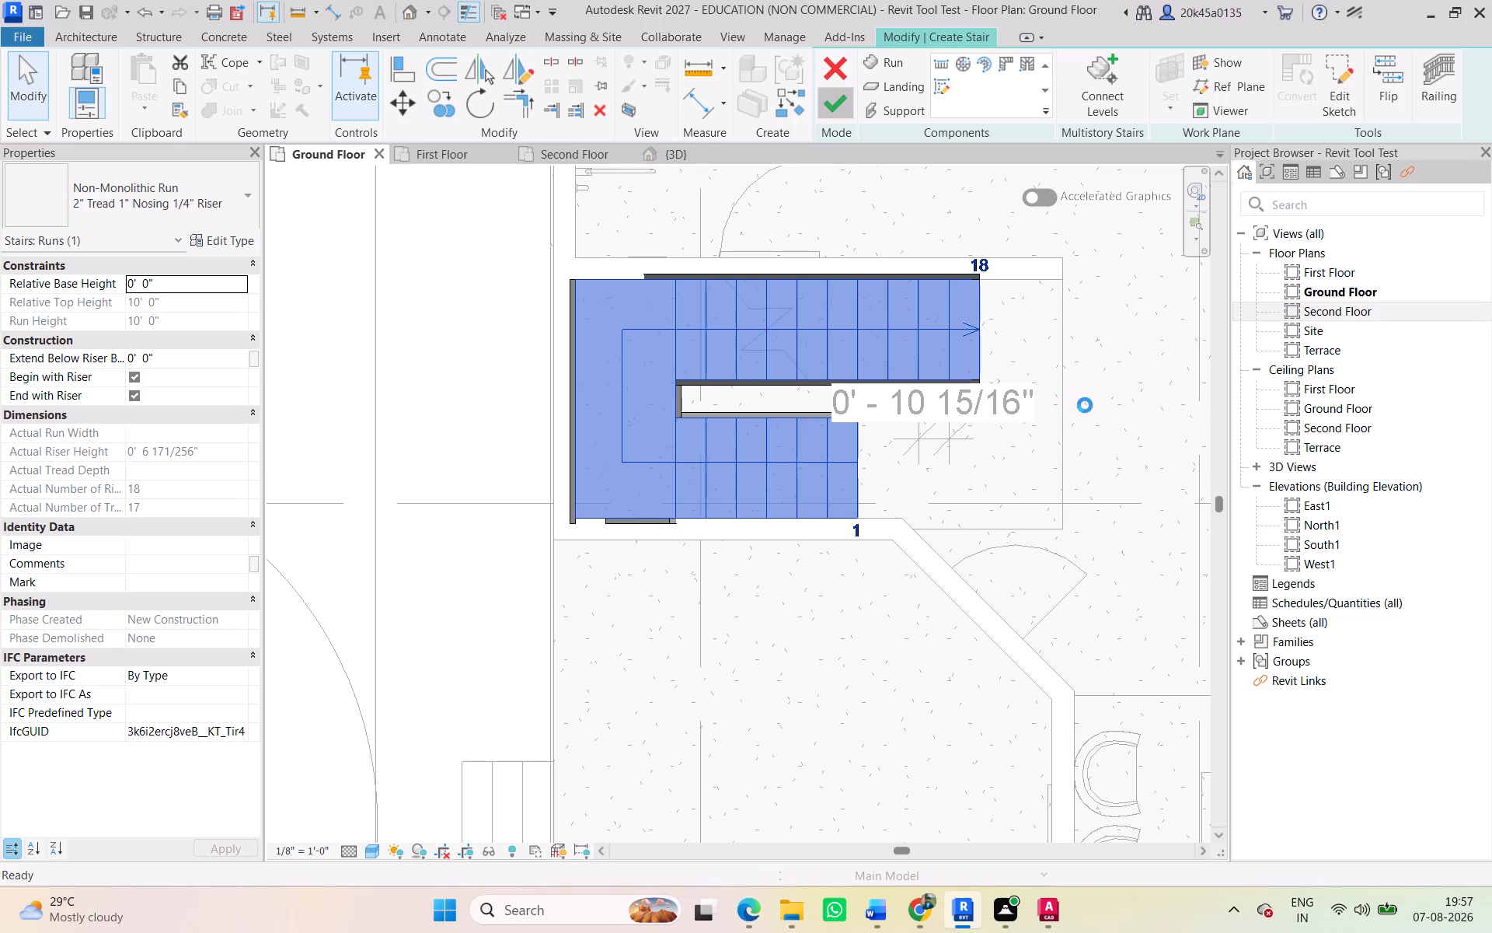
Change the new staircase's type to Cast-In-Place Stair Monolithic Stair.
left_click(707, 313)
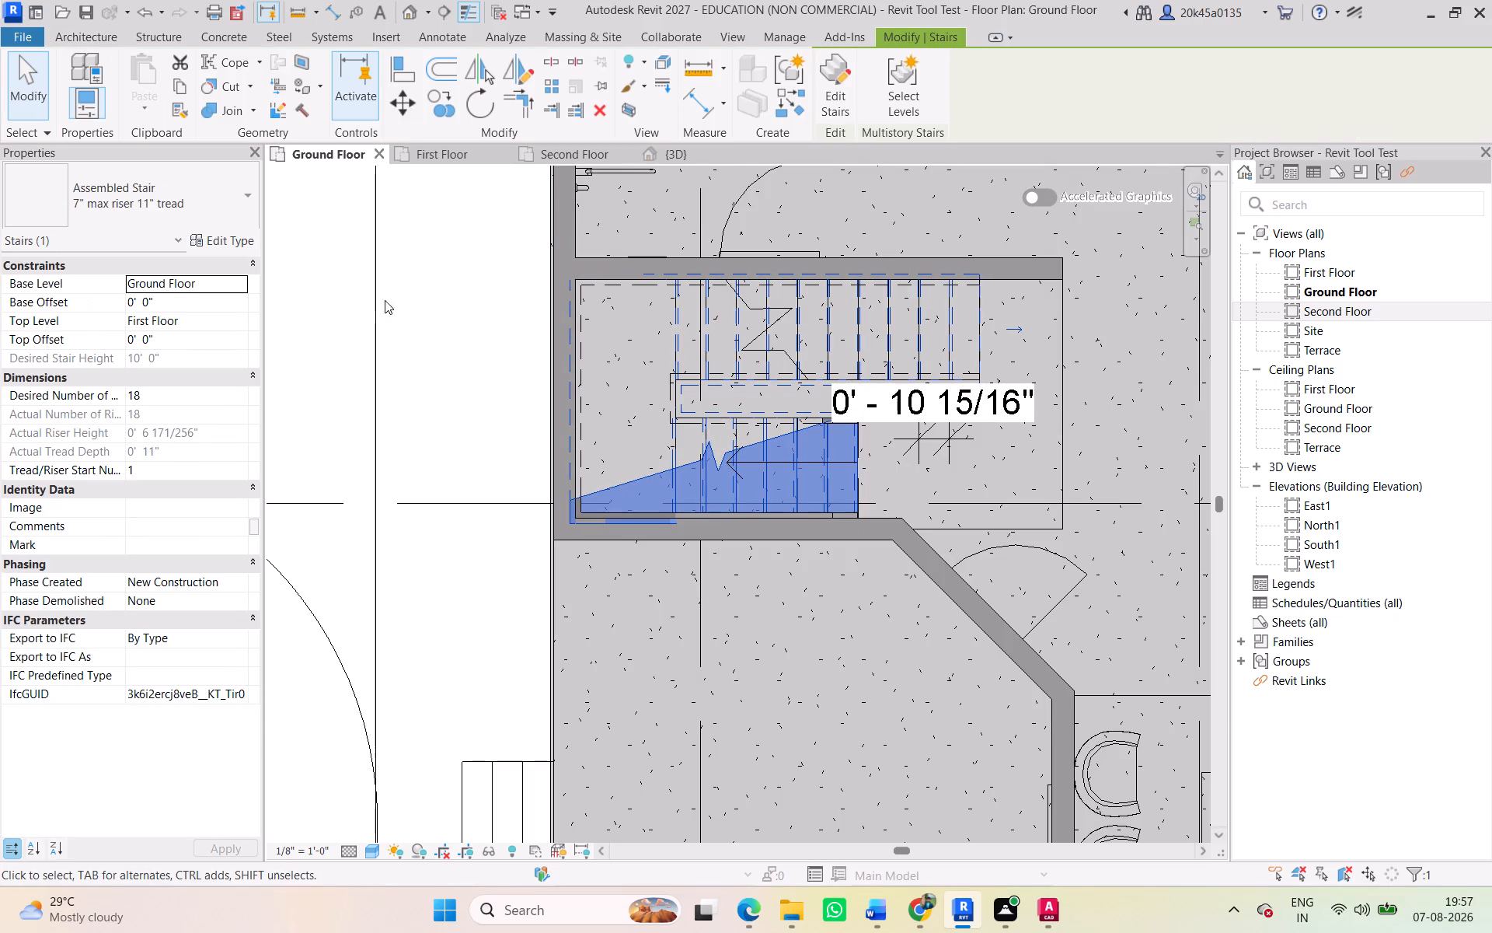
left_click(190, 210)
left_click(113, 343)
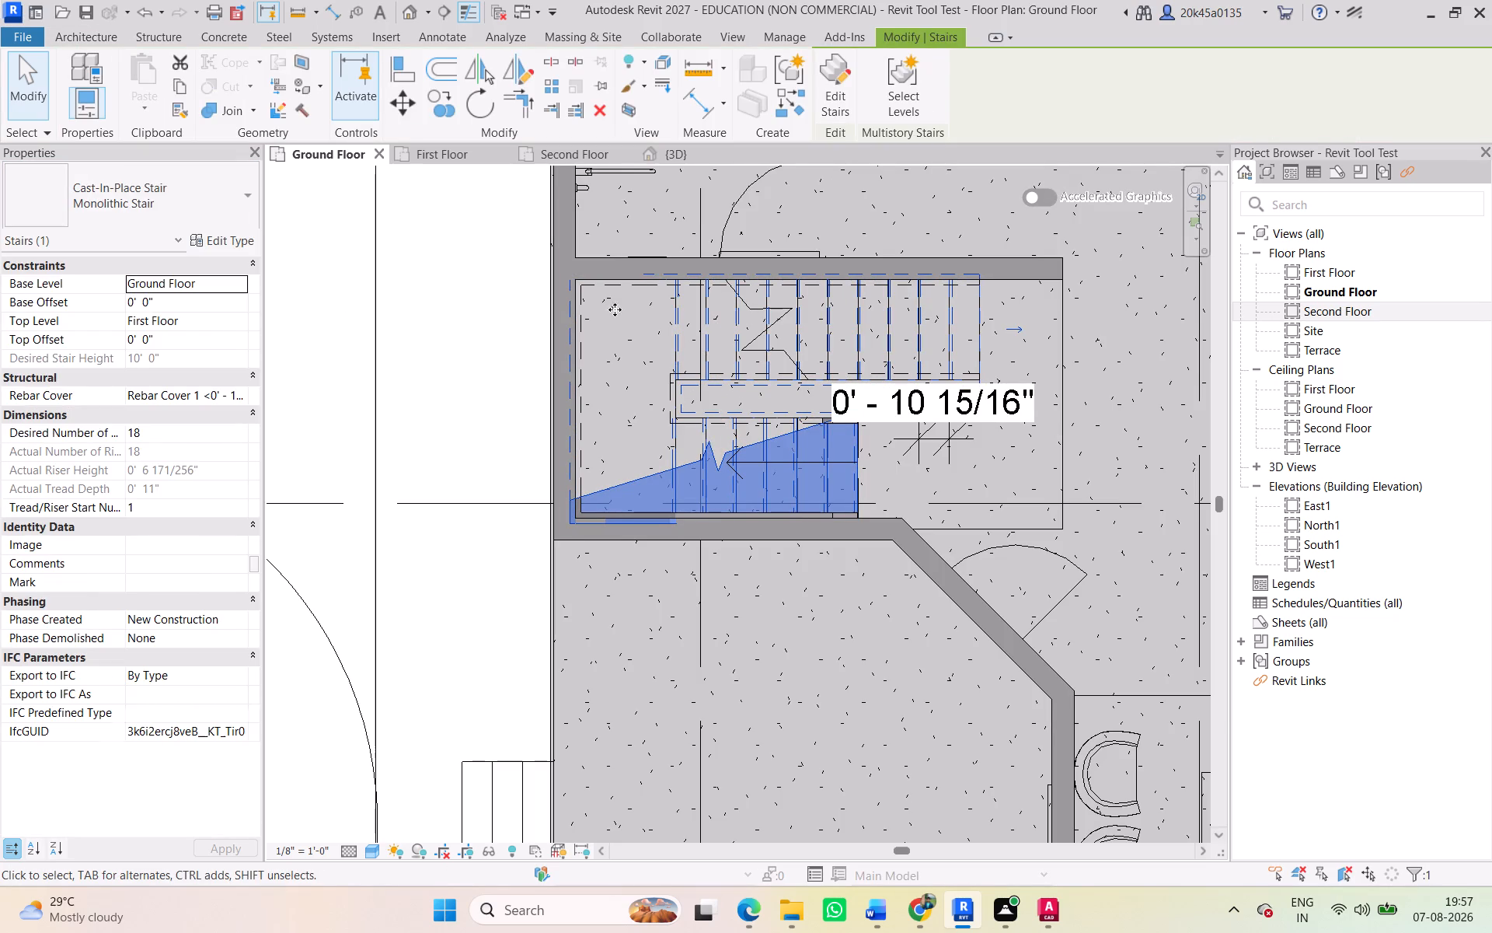
left_click(1135, 435)
Delete the 0' - 10 15/16" dimension between the stair flights.
left_click(988, 413)
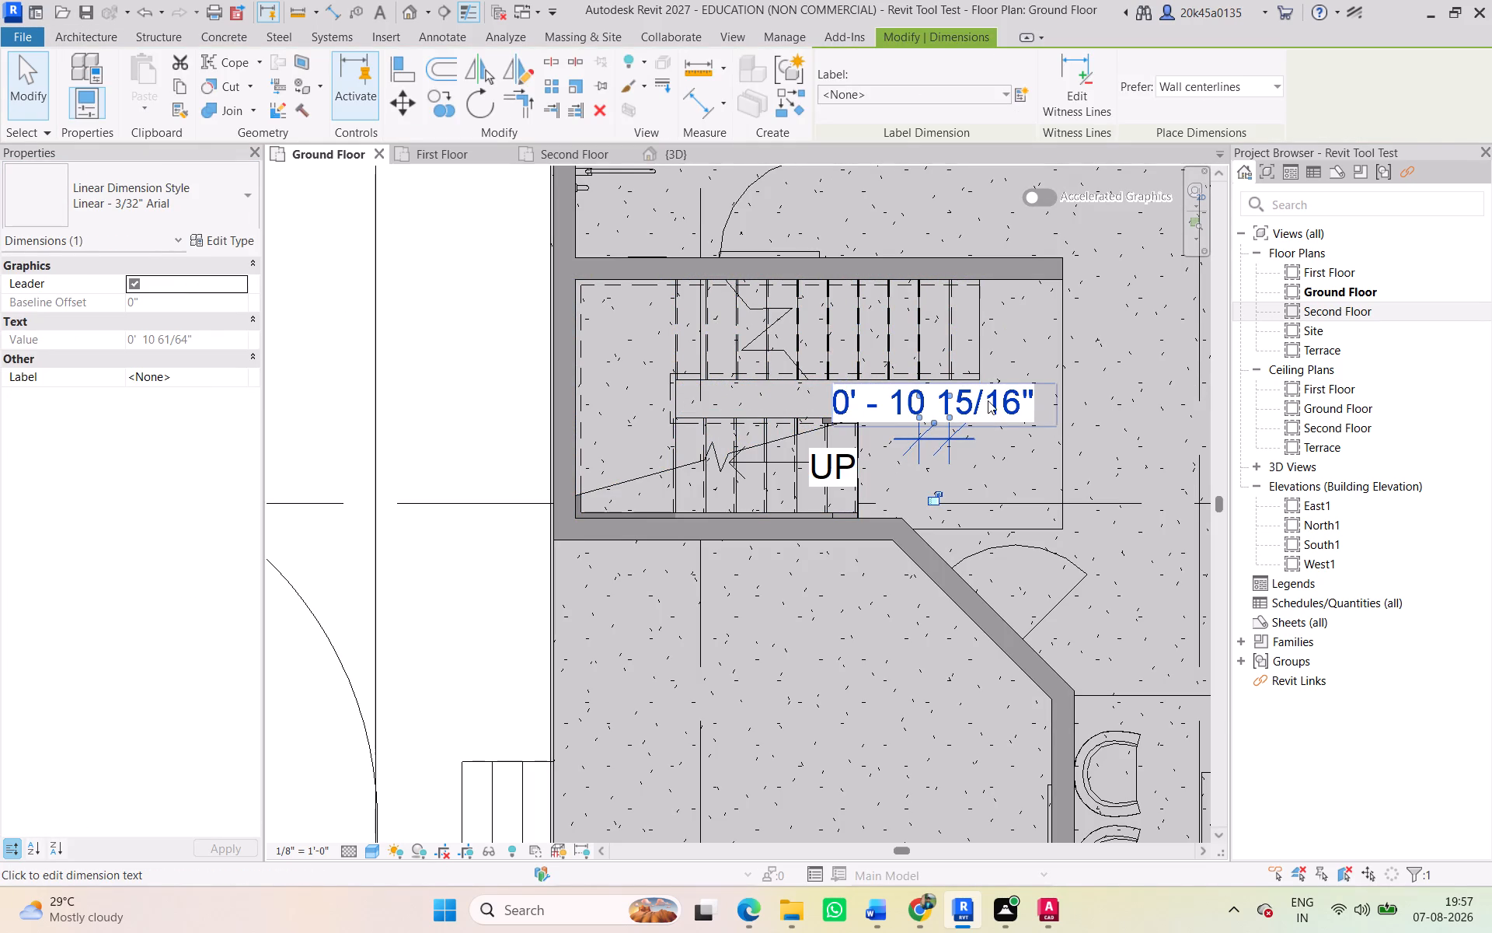
left_click(988, 398)
left_click(934, 226)
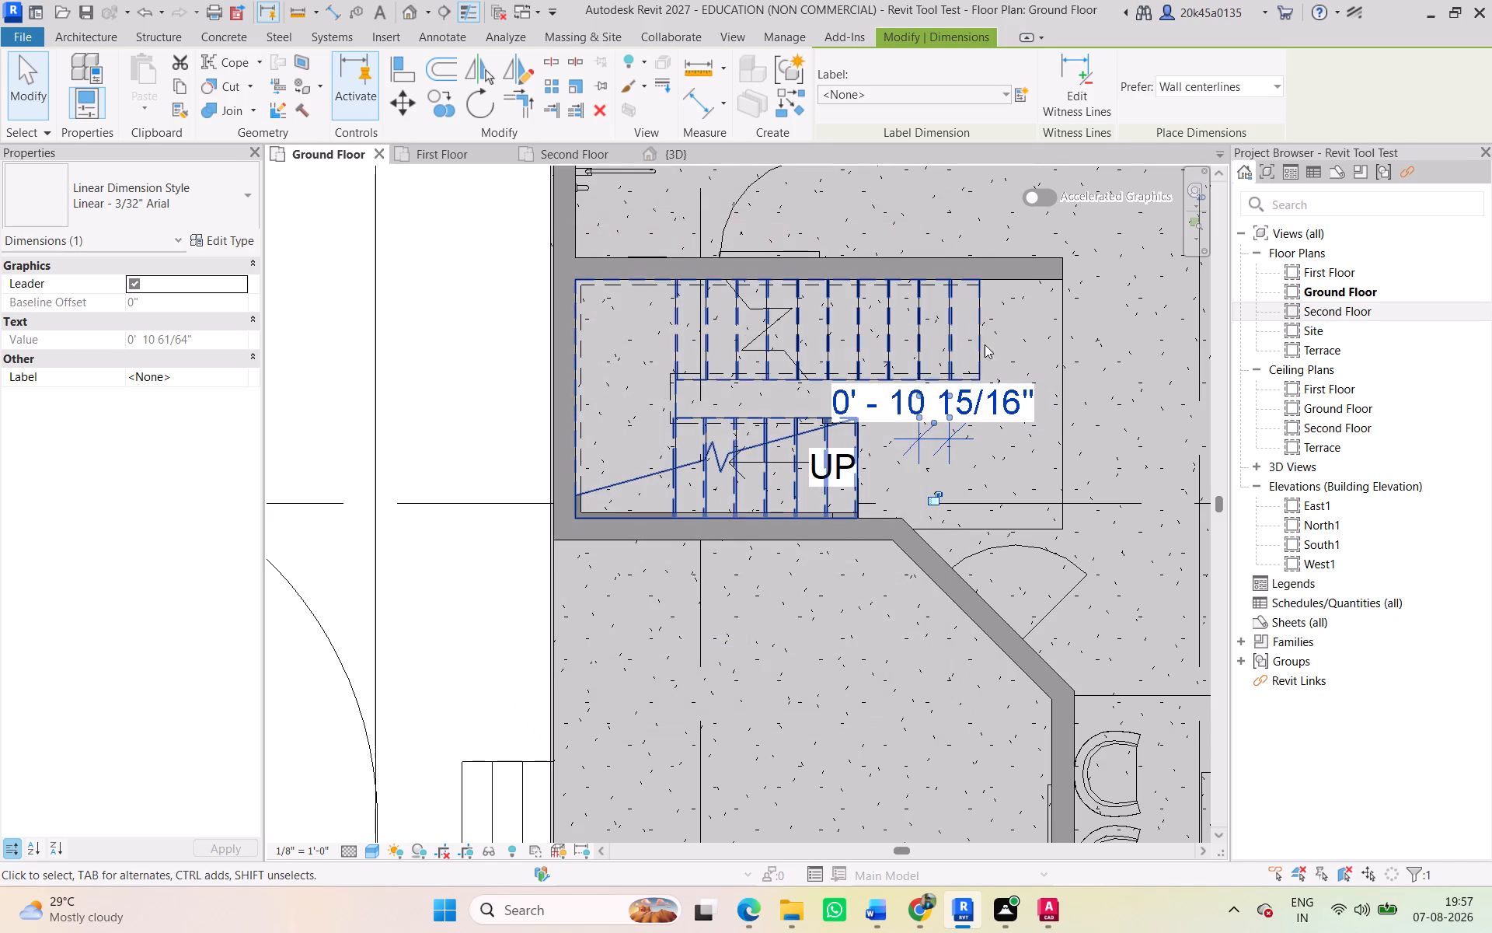
key("Delete")
Flip the staircase's up direction so that it starts at the east end of the upper flight.
scroll(946, 485, "down", 1)
middle_click_drag(935, 484, 858, 442)
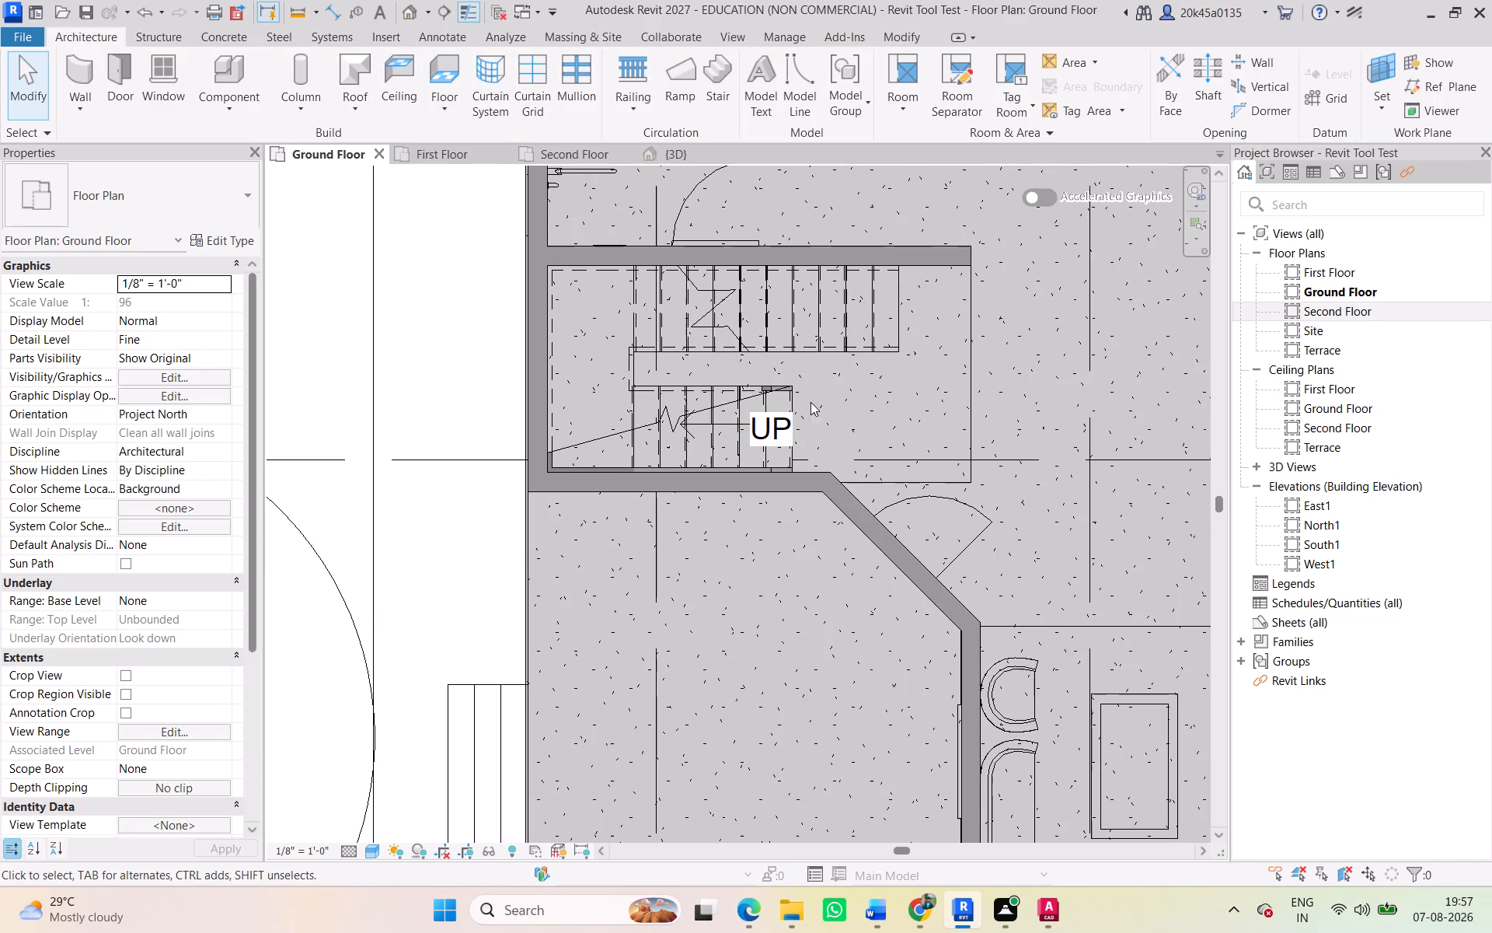
left_click(798, 364)
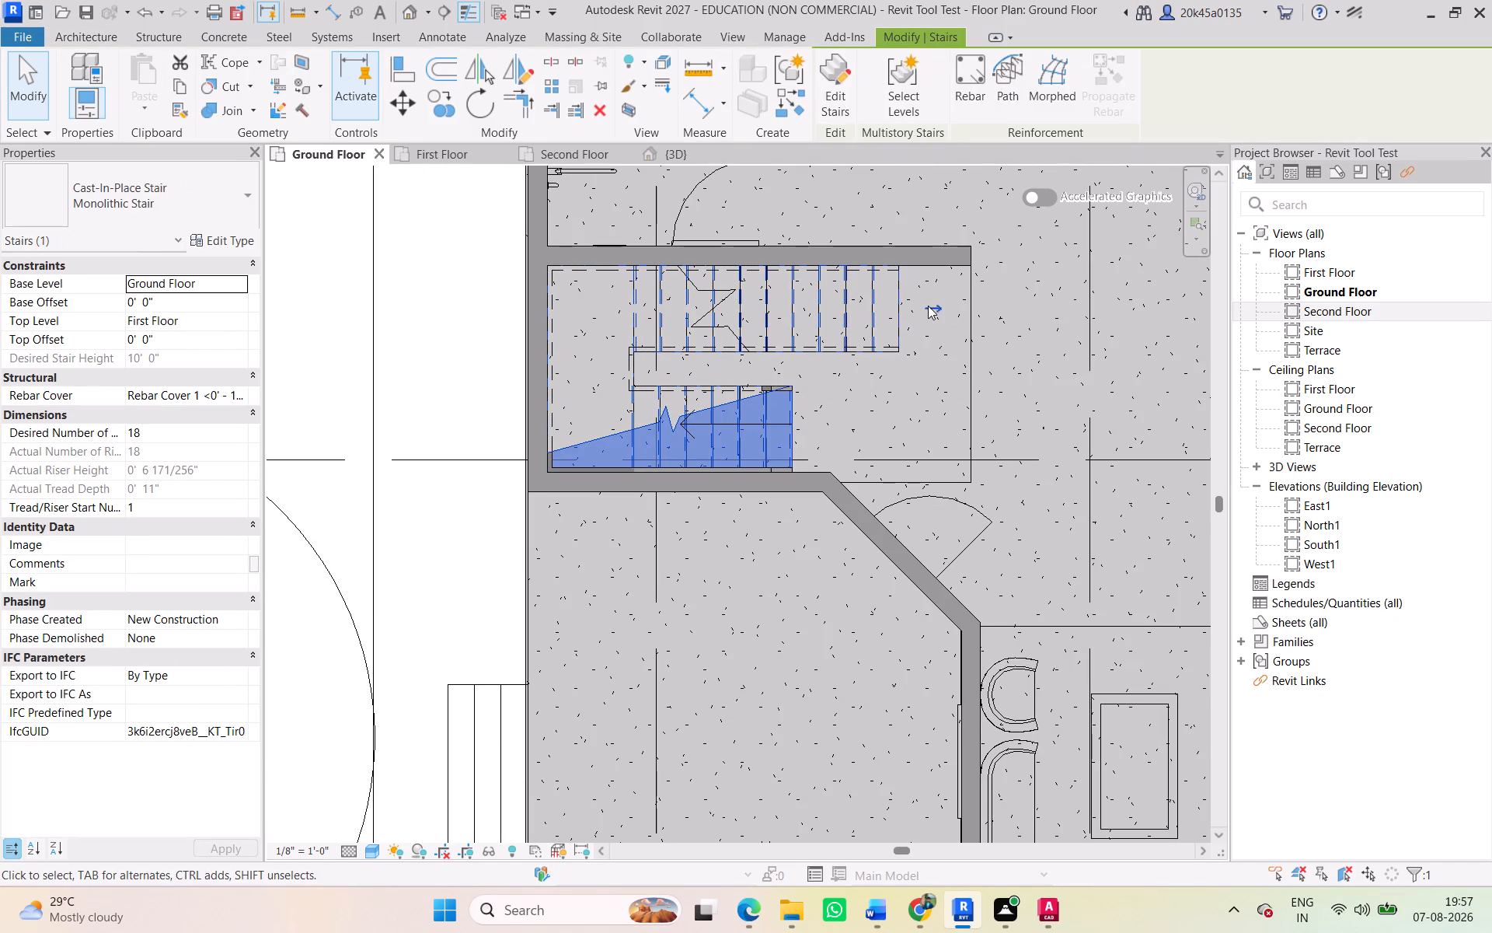
left_click(928, 306)
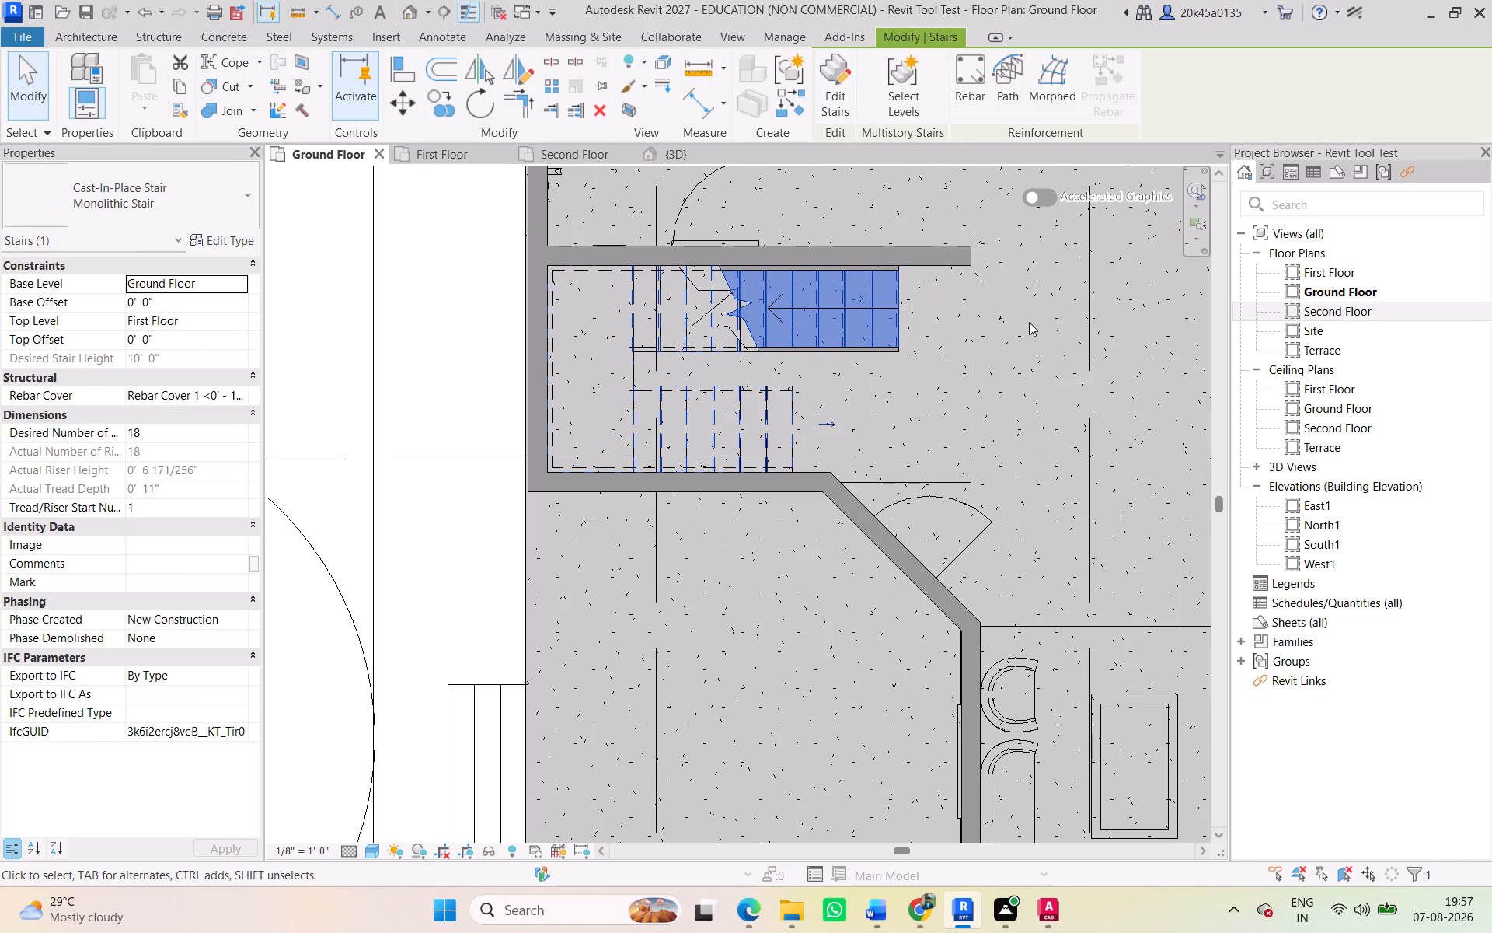
Examine the staircase and its surrounding rooms in the Ground Floor plan.
left_click(1027, 323)
scroll(942, 392, "down", 3)
middle_click_drag(918, 409, 778, 397)
scroll(763, 402, "down", 3)
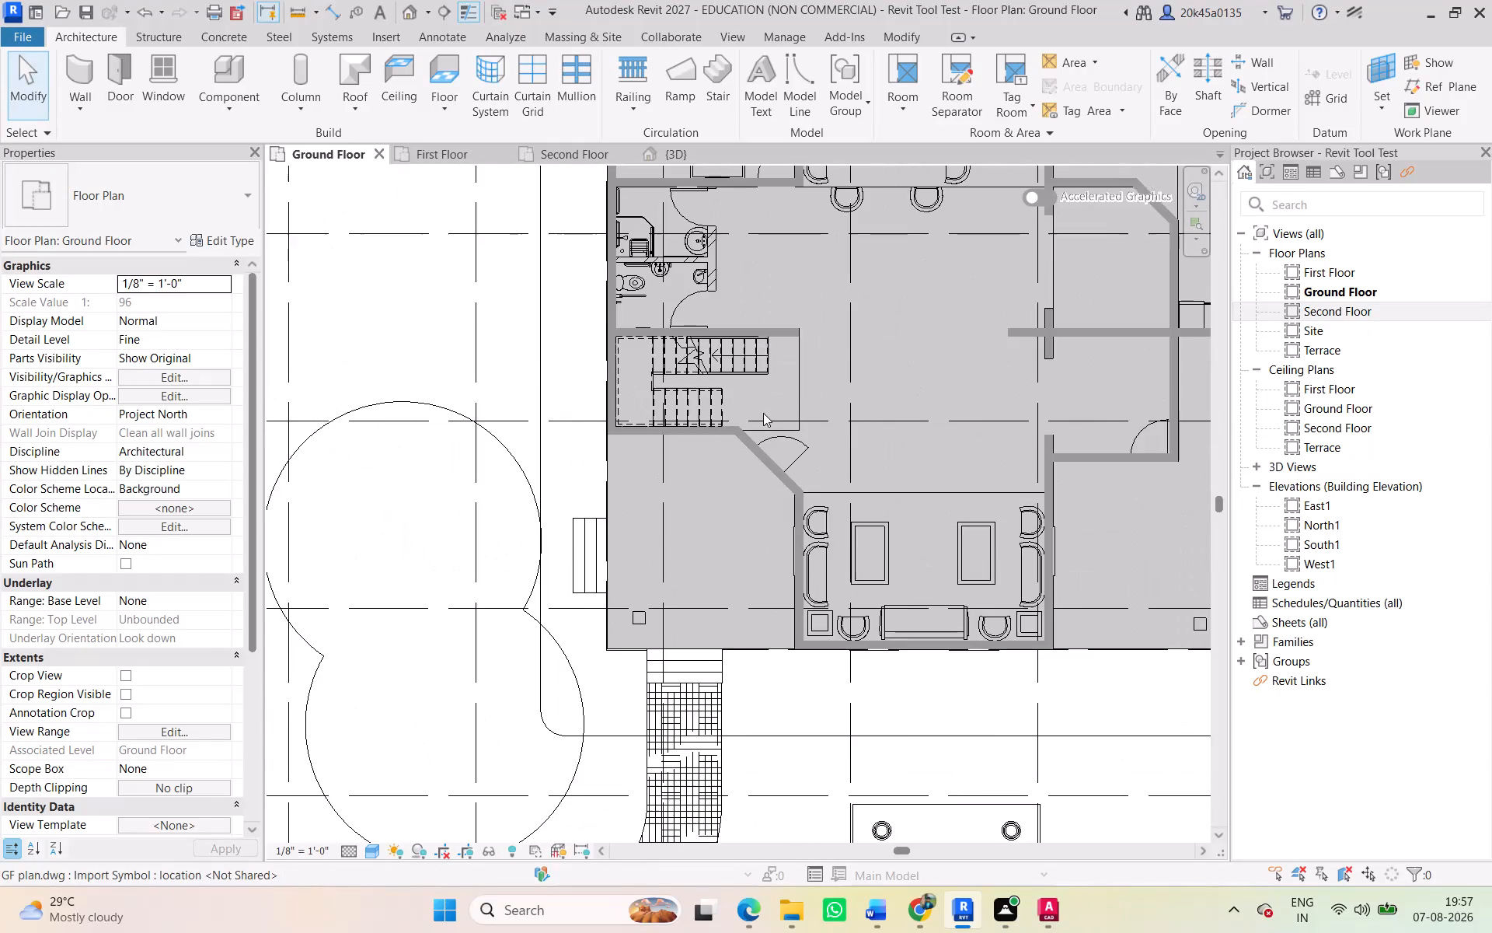
scroll(763, 413, "down", 1)
middle_click_drag(763, 413, 629, 497)
scroll(566, 400, "up", 2)
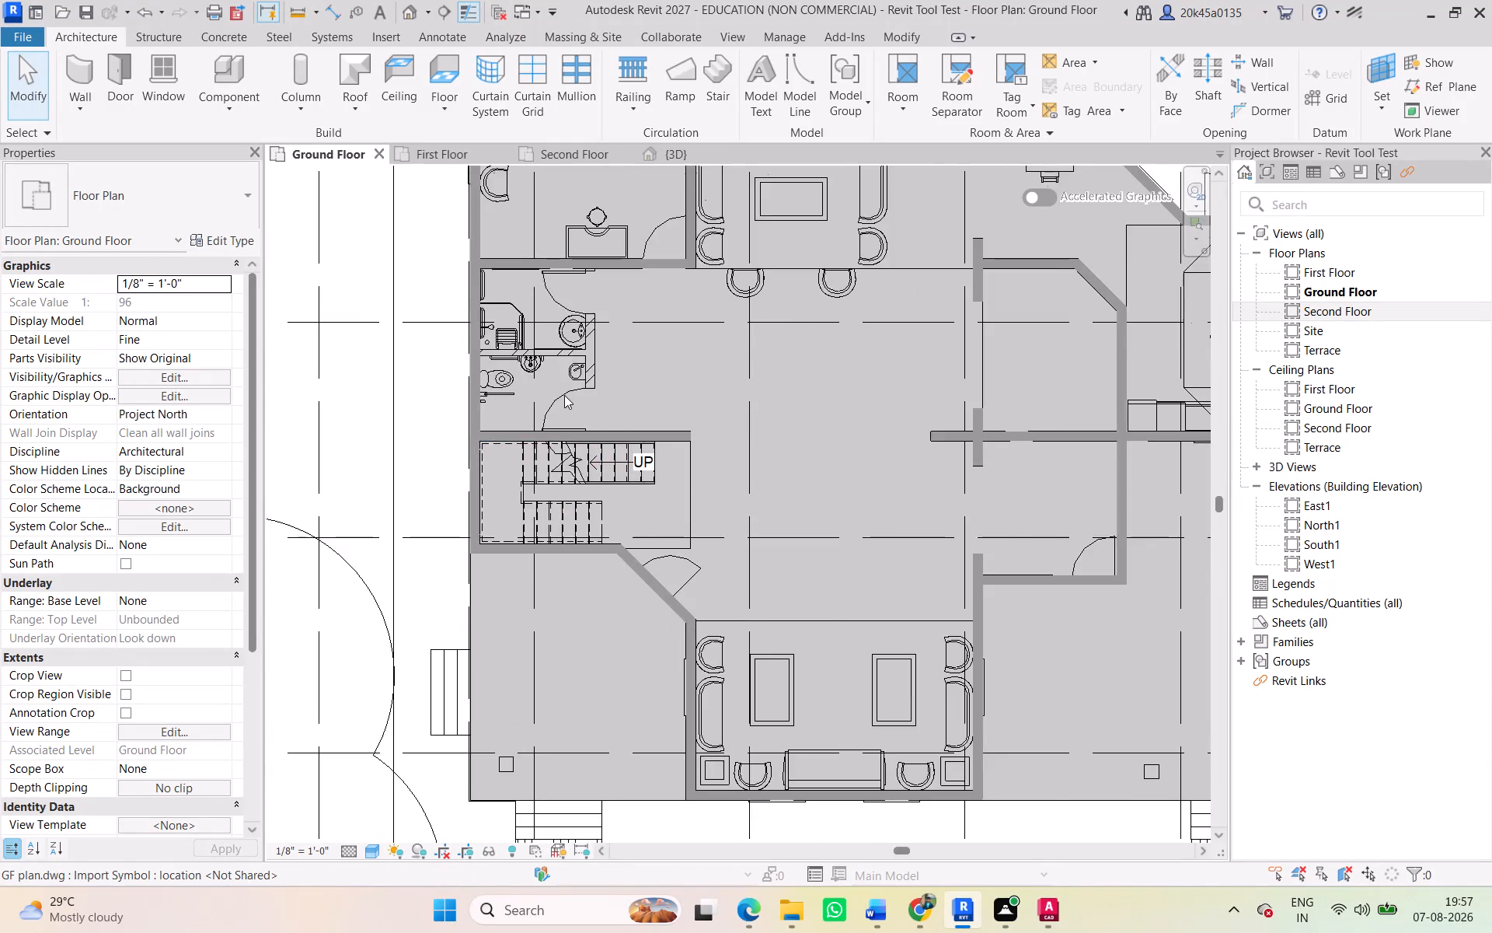
scroll(564, 395, "down", 2)
scroll(659, 533, "up", 3)
middle_click(657, 534)
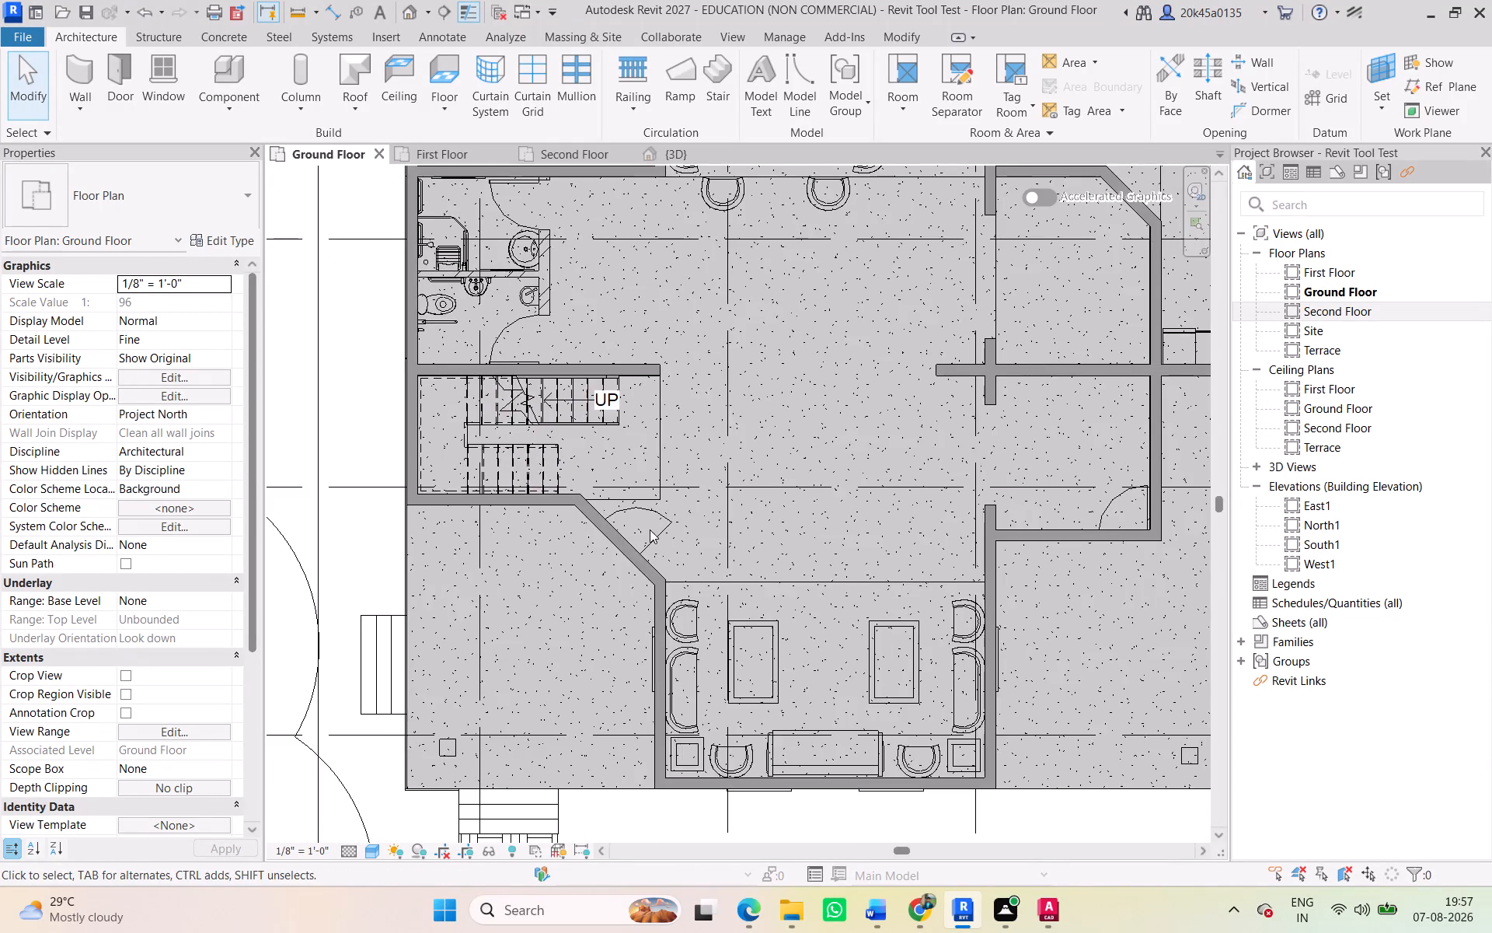
scroll(650, 529, "up", 2)
scroll(678, 541, "down", 5)
middle_click_drag(728, 534, 629, 634)
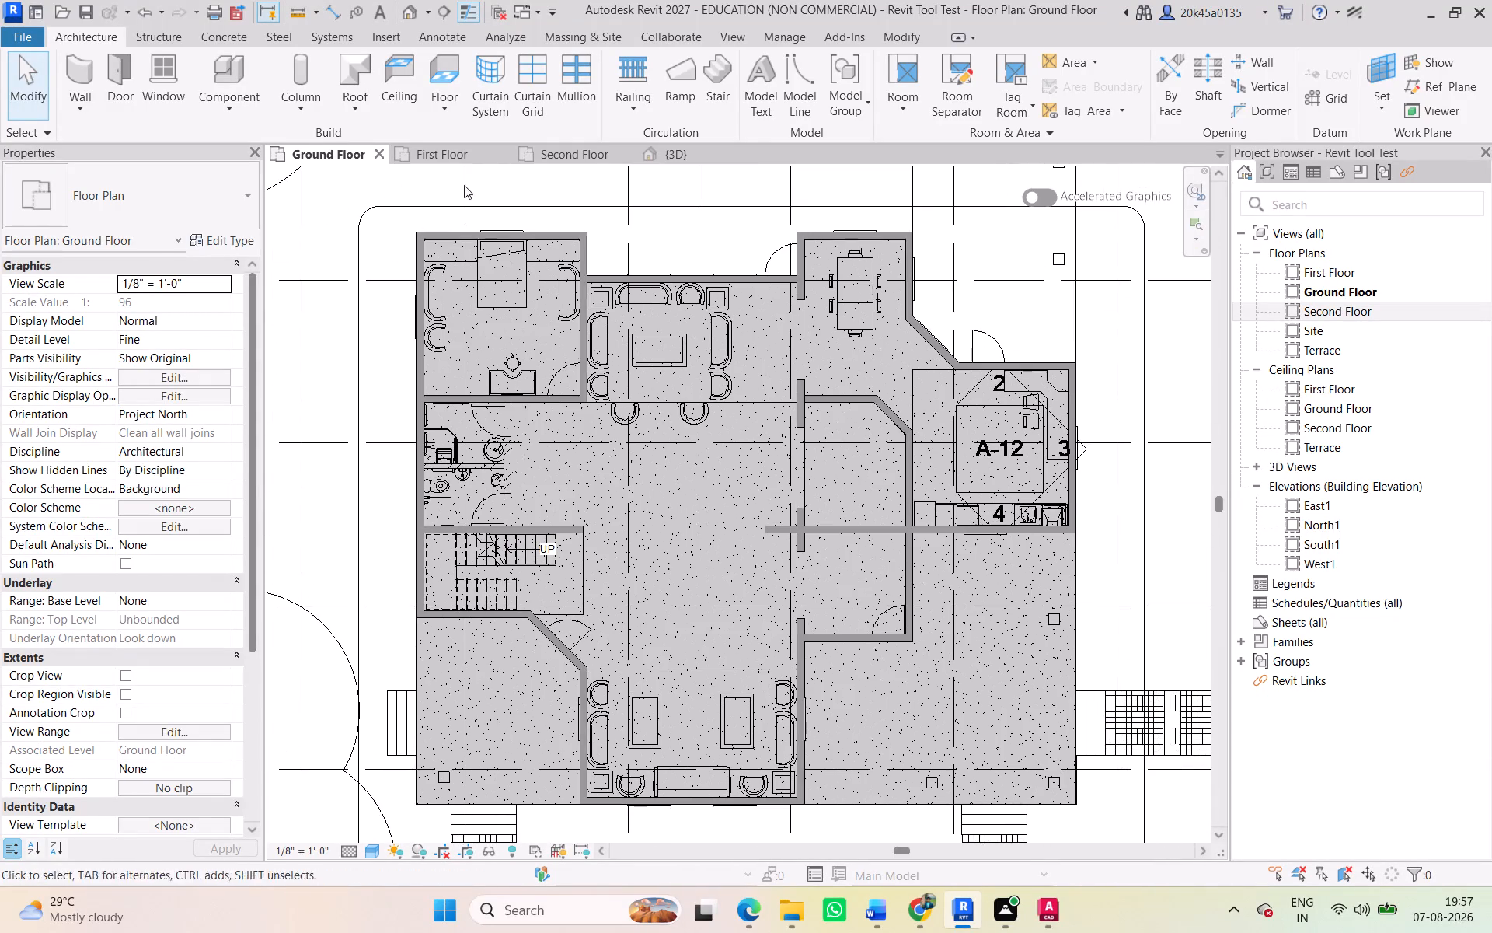
In the 3D view, delete the staircase's outer handrail running along the enclosing walls.
left_click(659, 154)
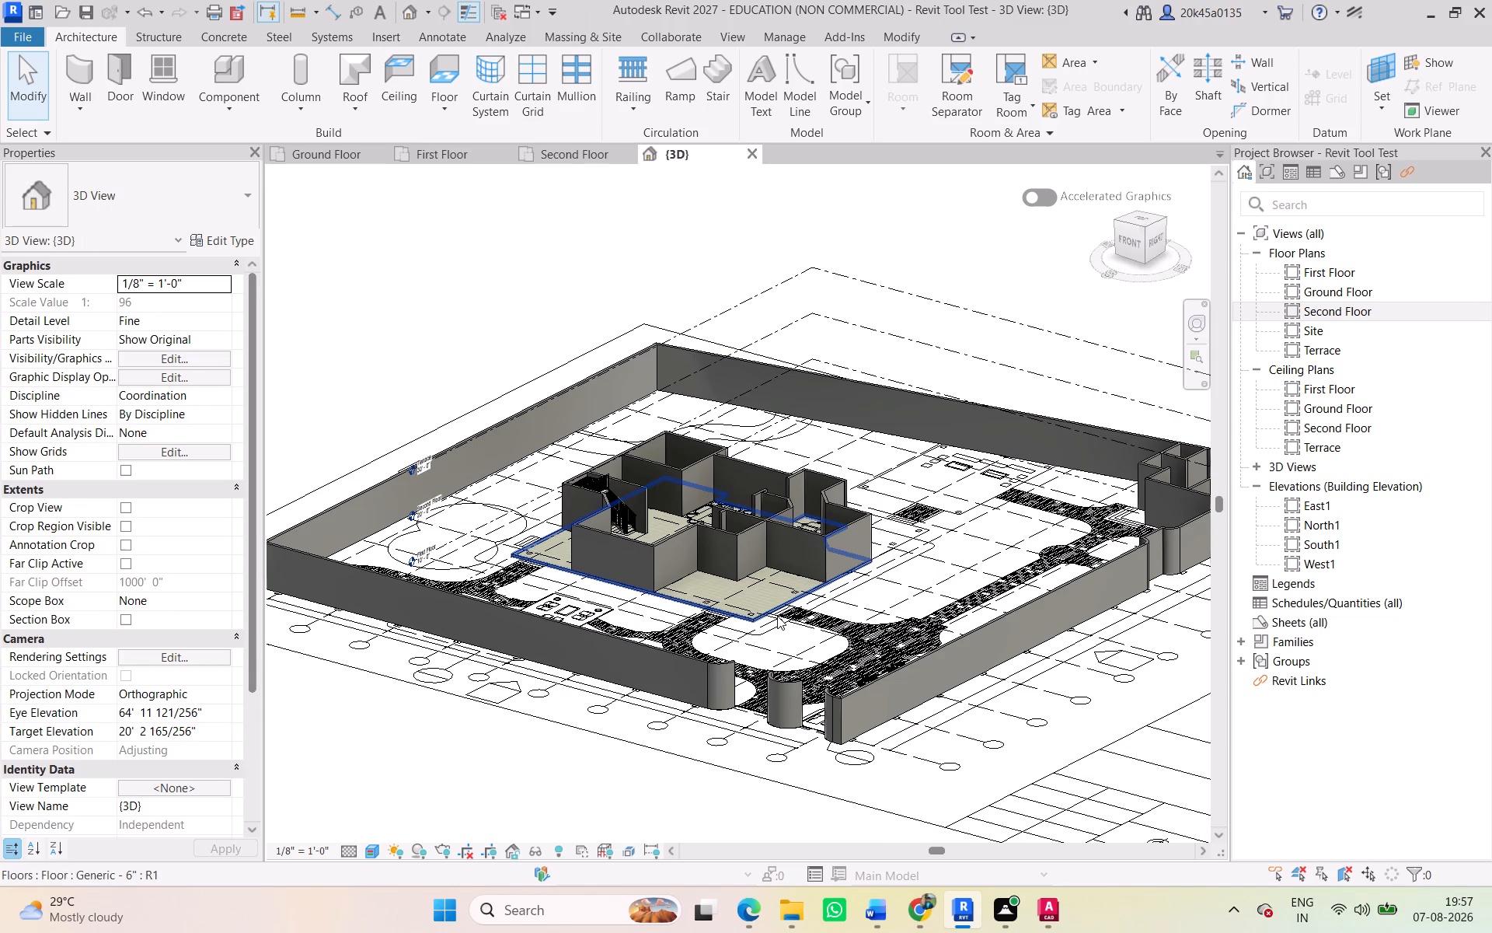
middle_click_drag(736, 650, 859, 666, "shift")
scroll(659, 609, "up", 4)
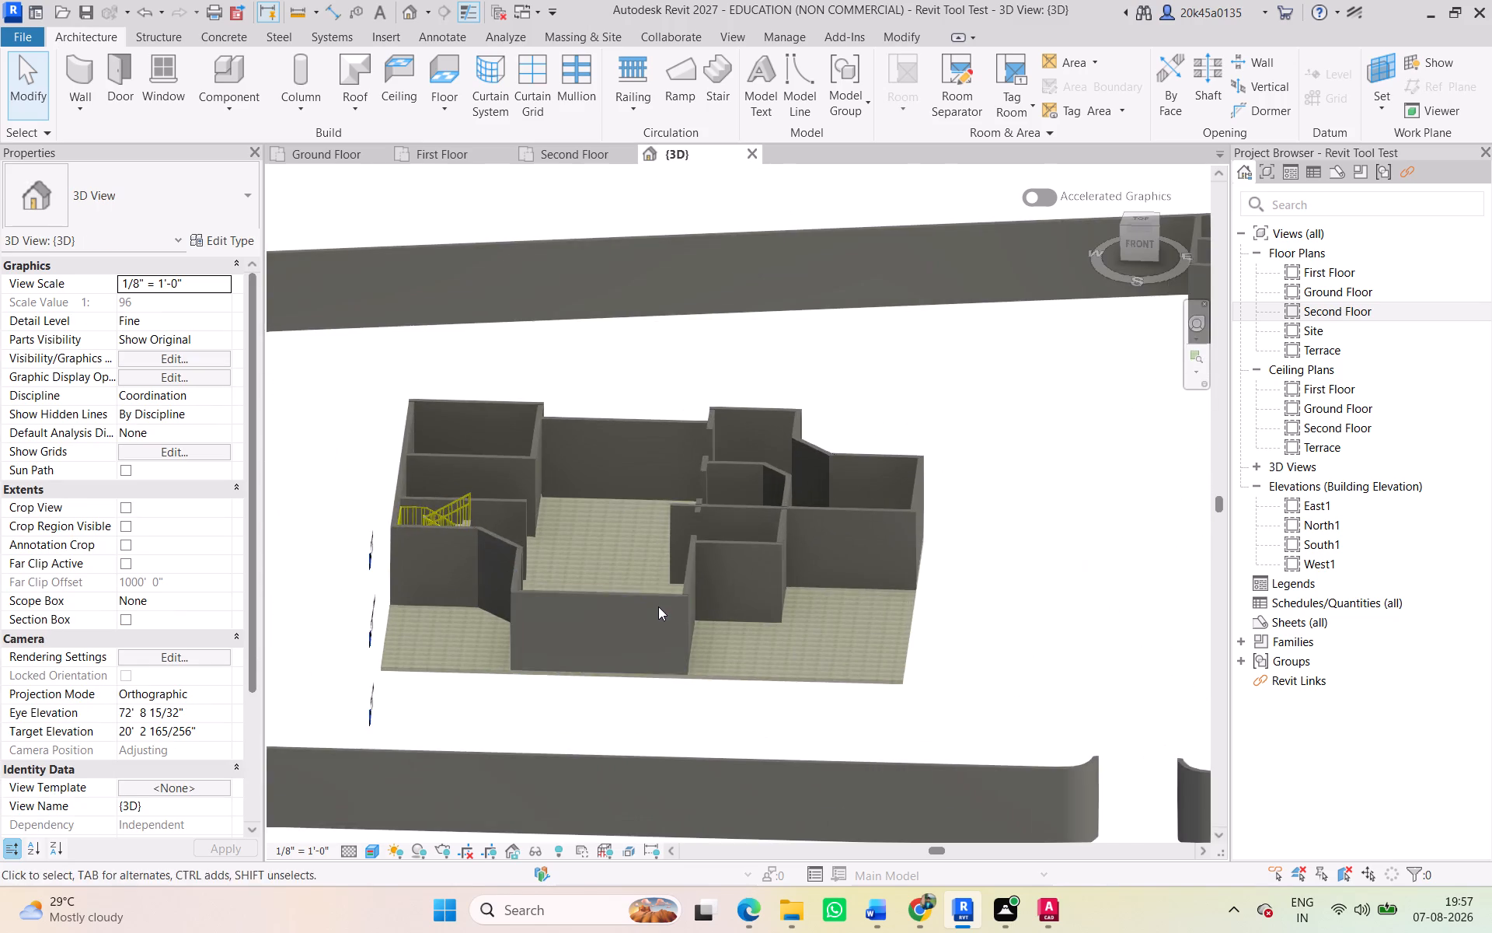
middle_click_drag(864, 596, 795, 654, "shift")
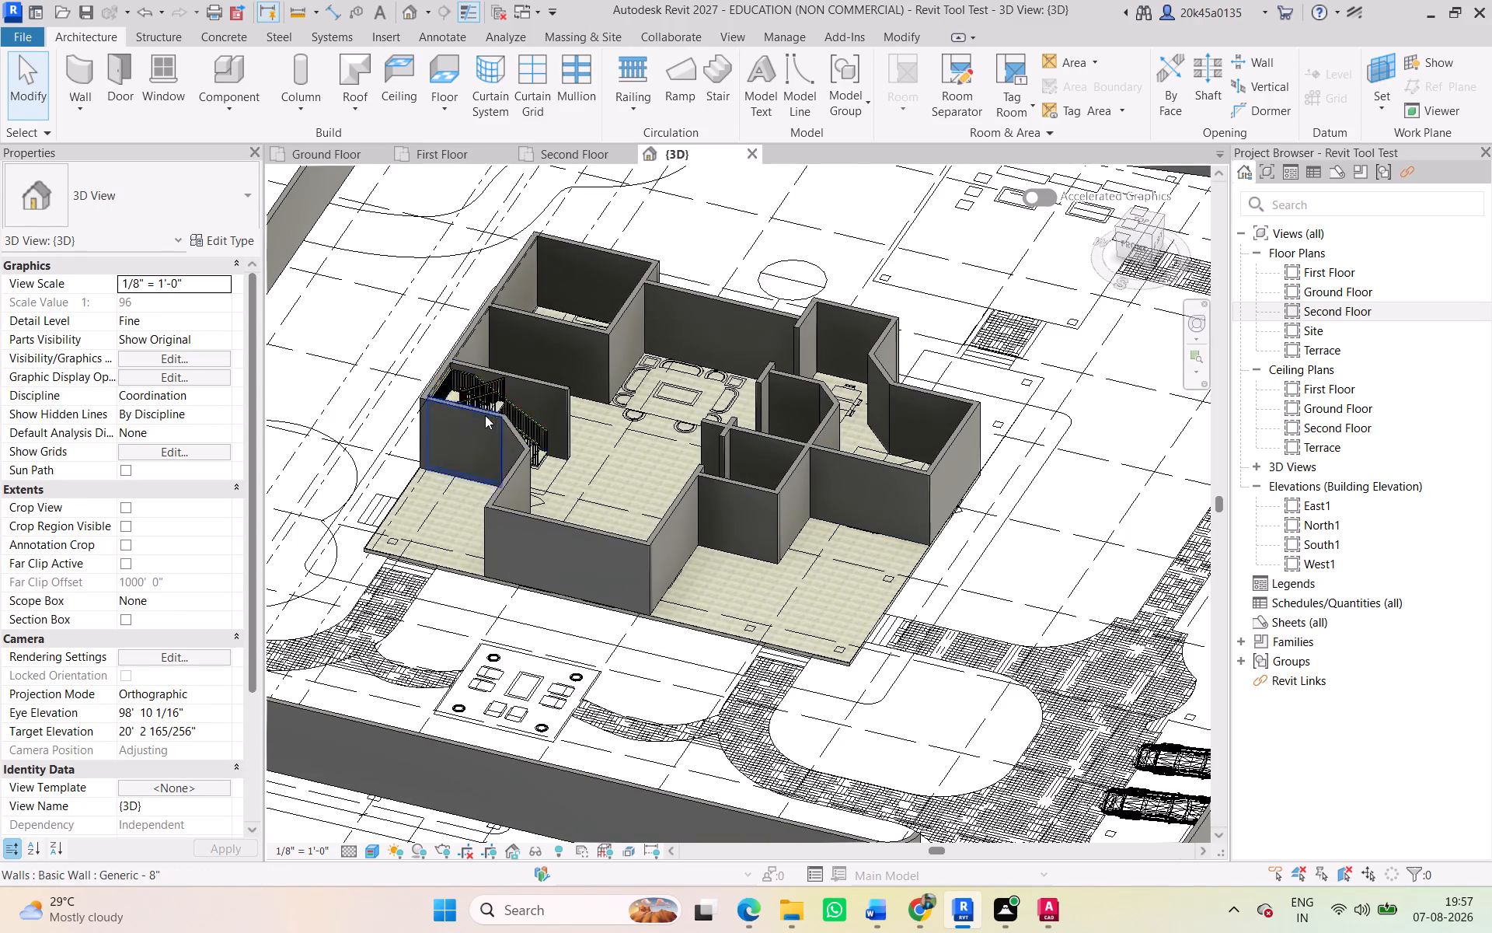
scroll(483, 415, "up", 8)
middle_click_drag(888, 597, 848, 611)
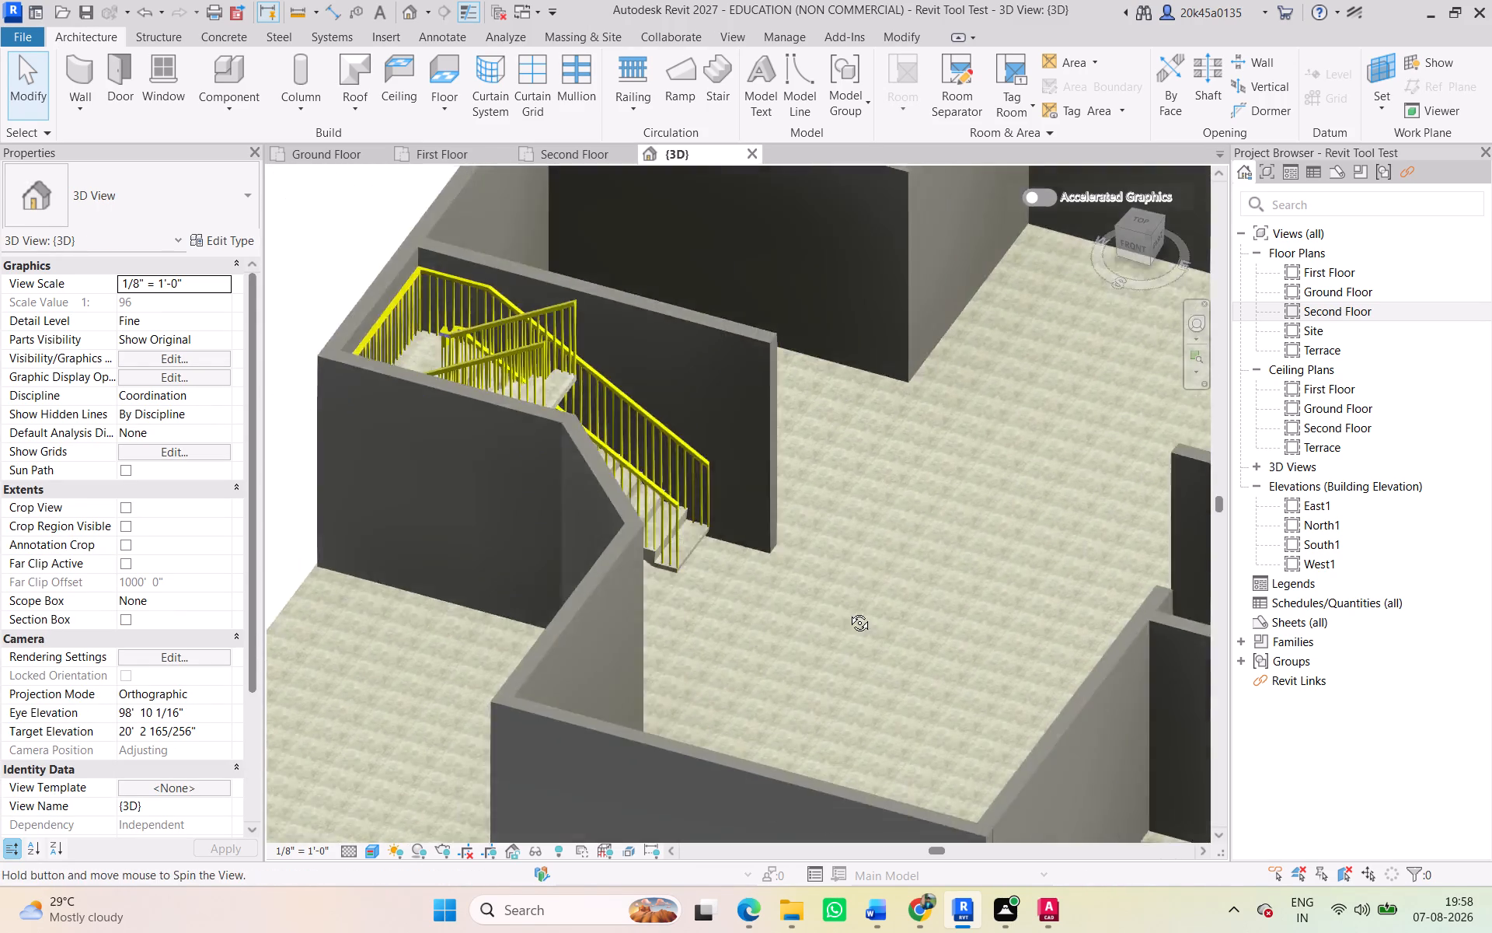
middle_click_drag(848, 611, 817, 595)
scroll(985, 390, "down", 2)
middle_click_drag(985, 397, 858, 690)
middle_click_drag(937, 591, 873, 599, "shift")
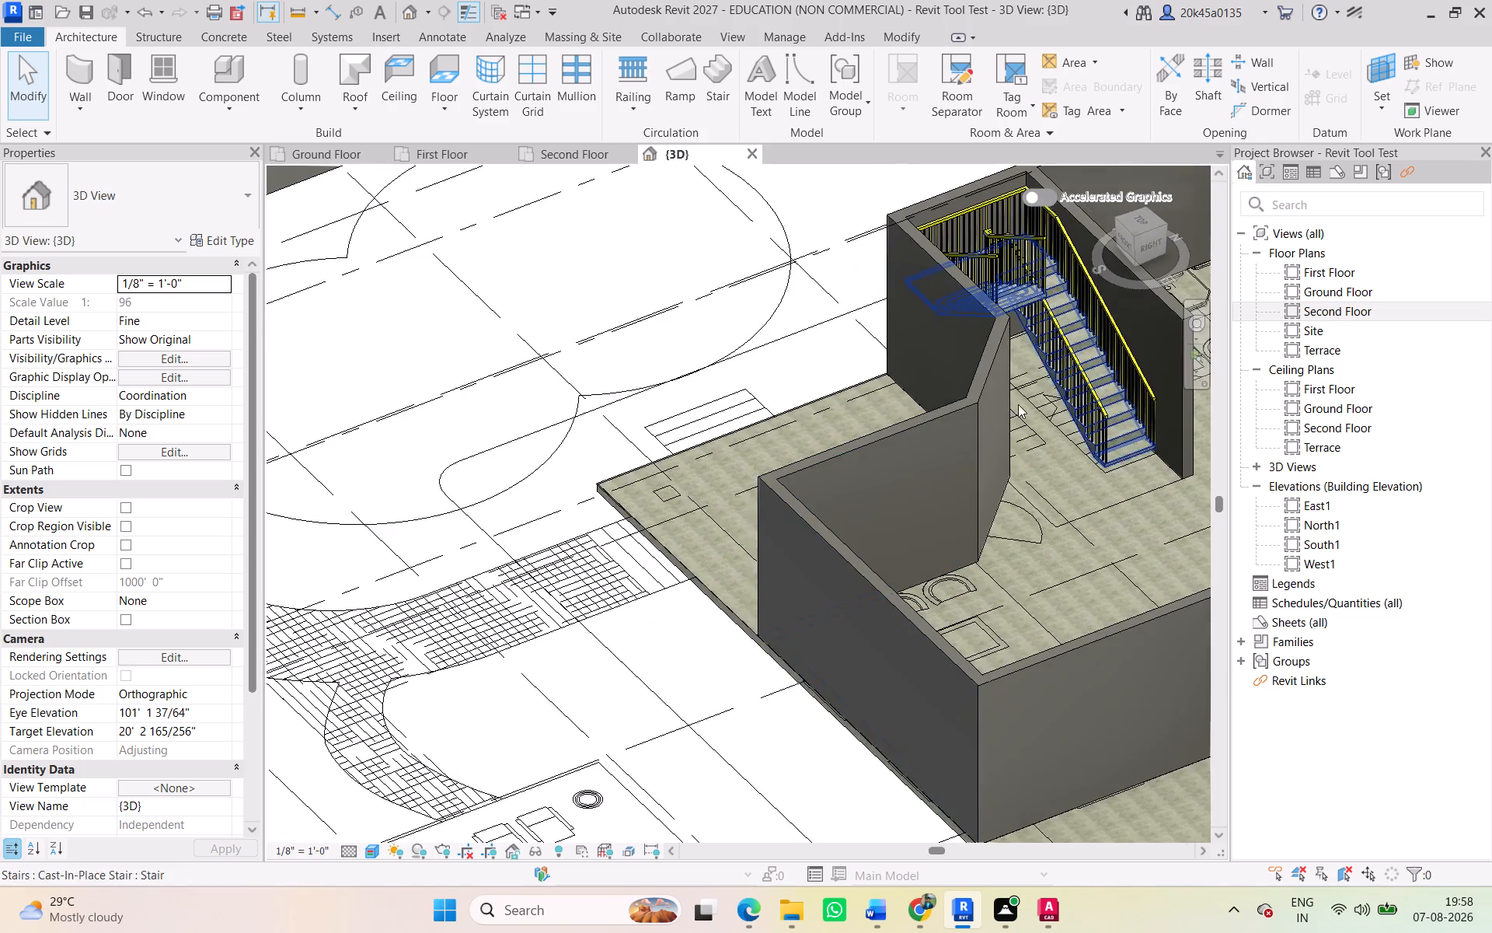
middle_click_drag(1014, 411, 776, 694)
scroll(869, 547, "up", 3)
left_click(836, 567)
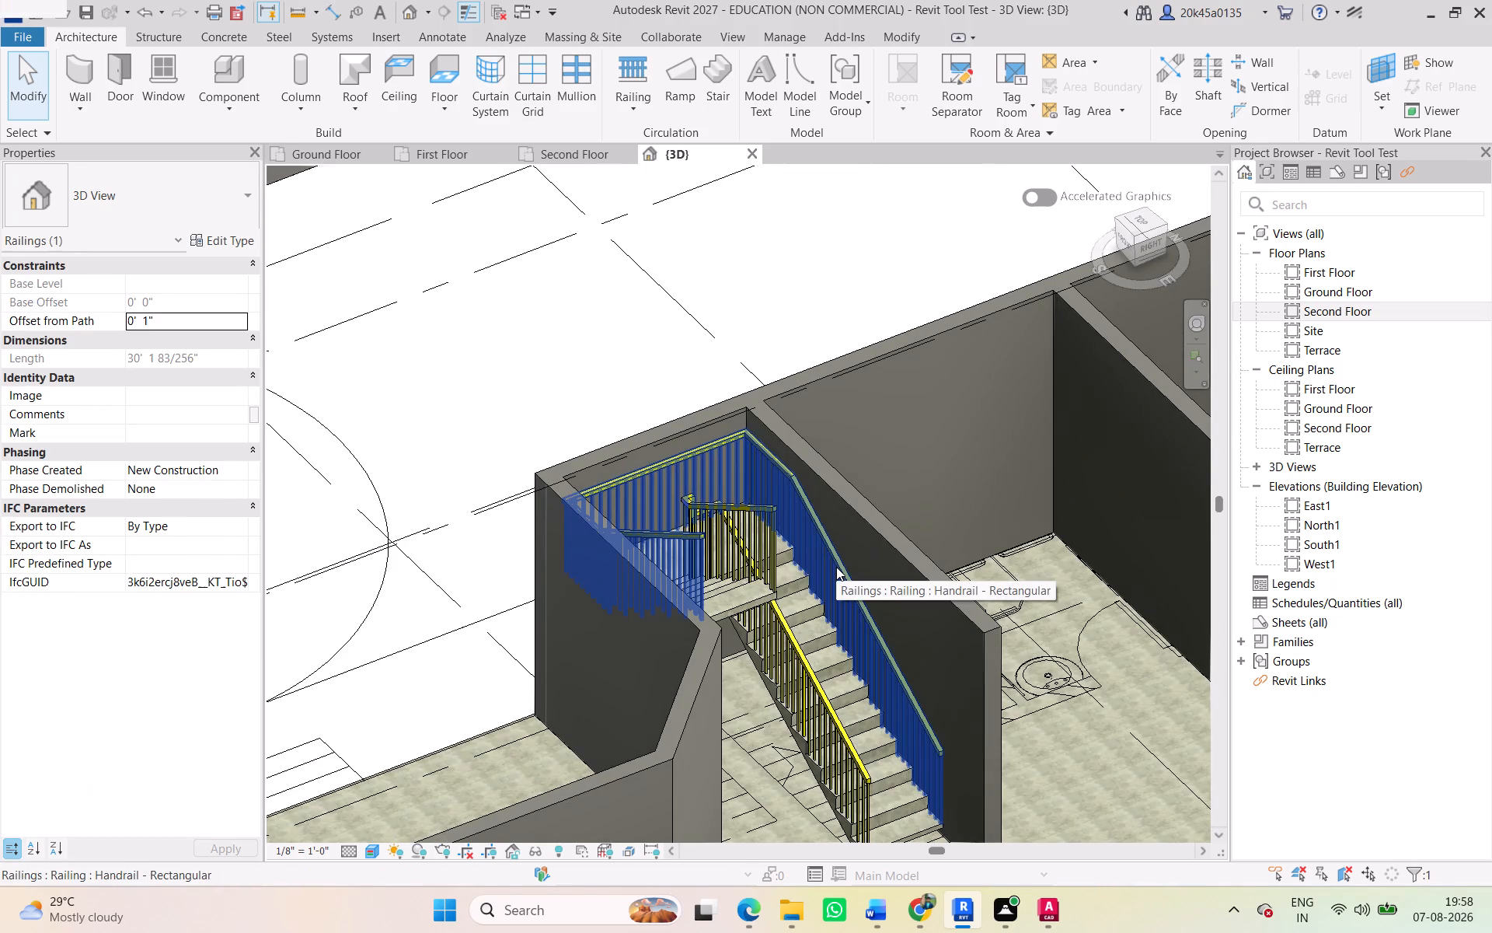
key("Delete")
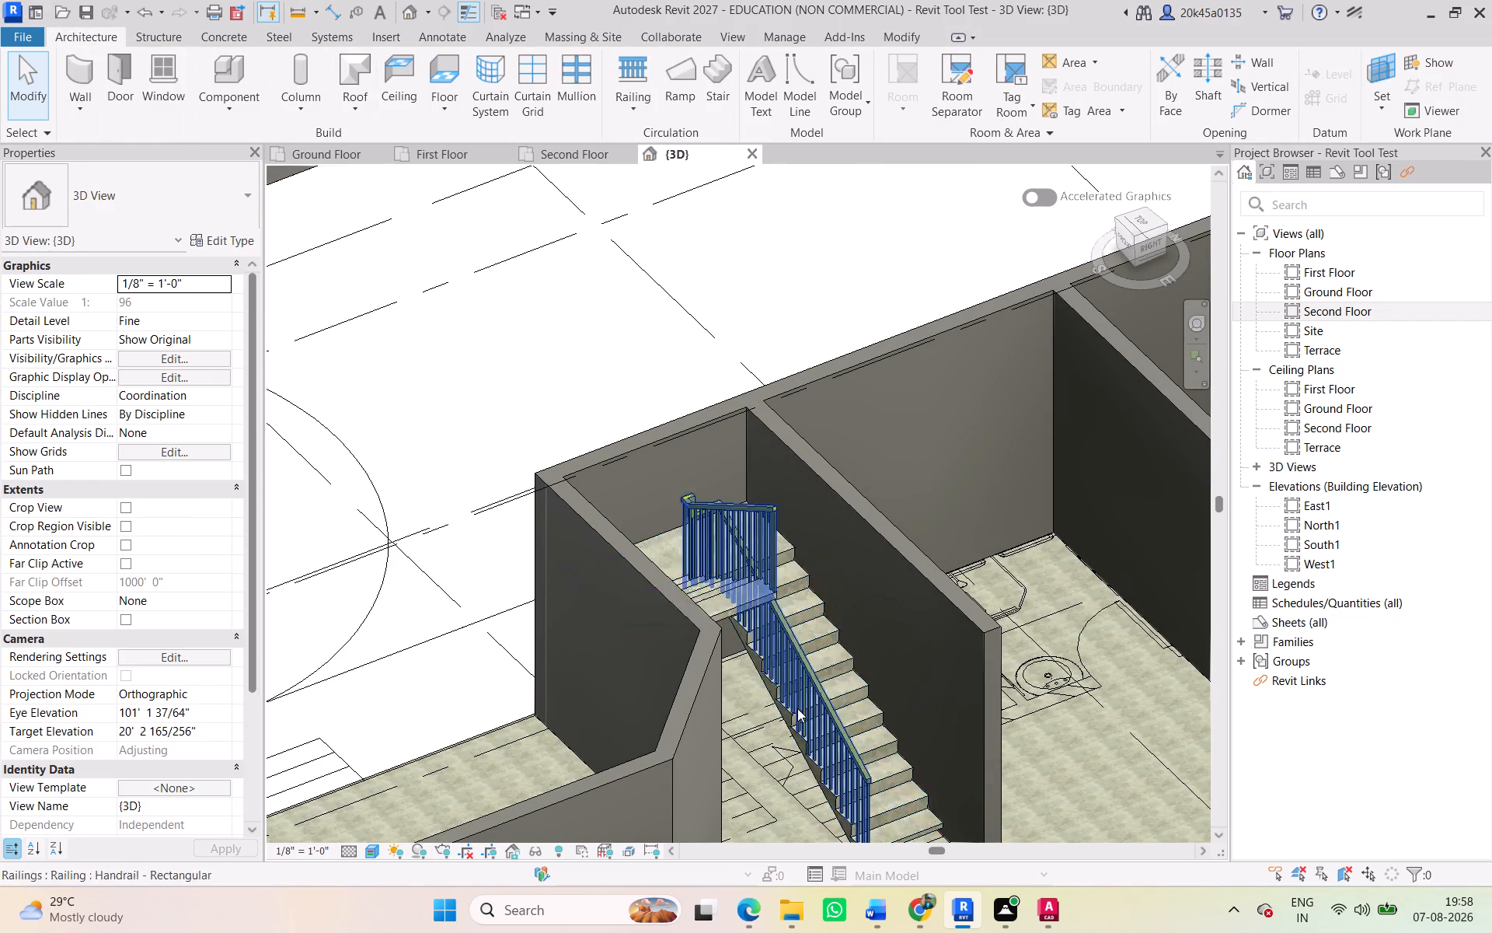
Open the North1 elevation and examine the walls and staircase against the floor levels.
scroll(784, 730, "down", 4)
middle_click_drag(783, 740, 968, 683)
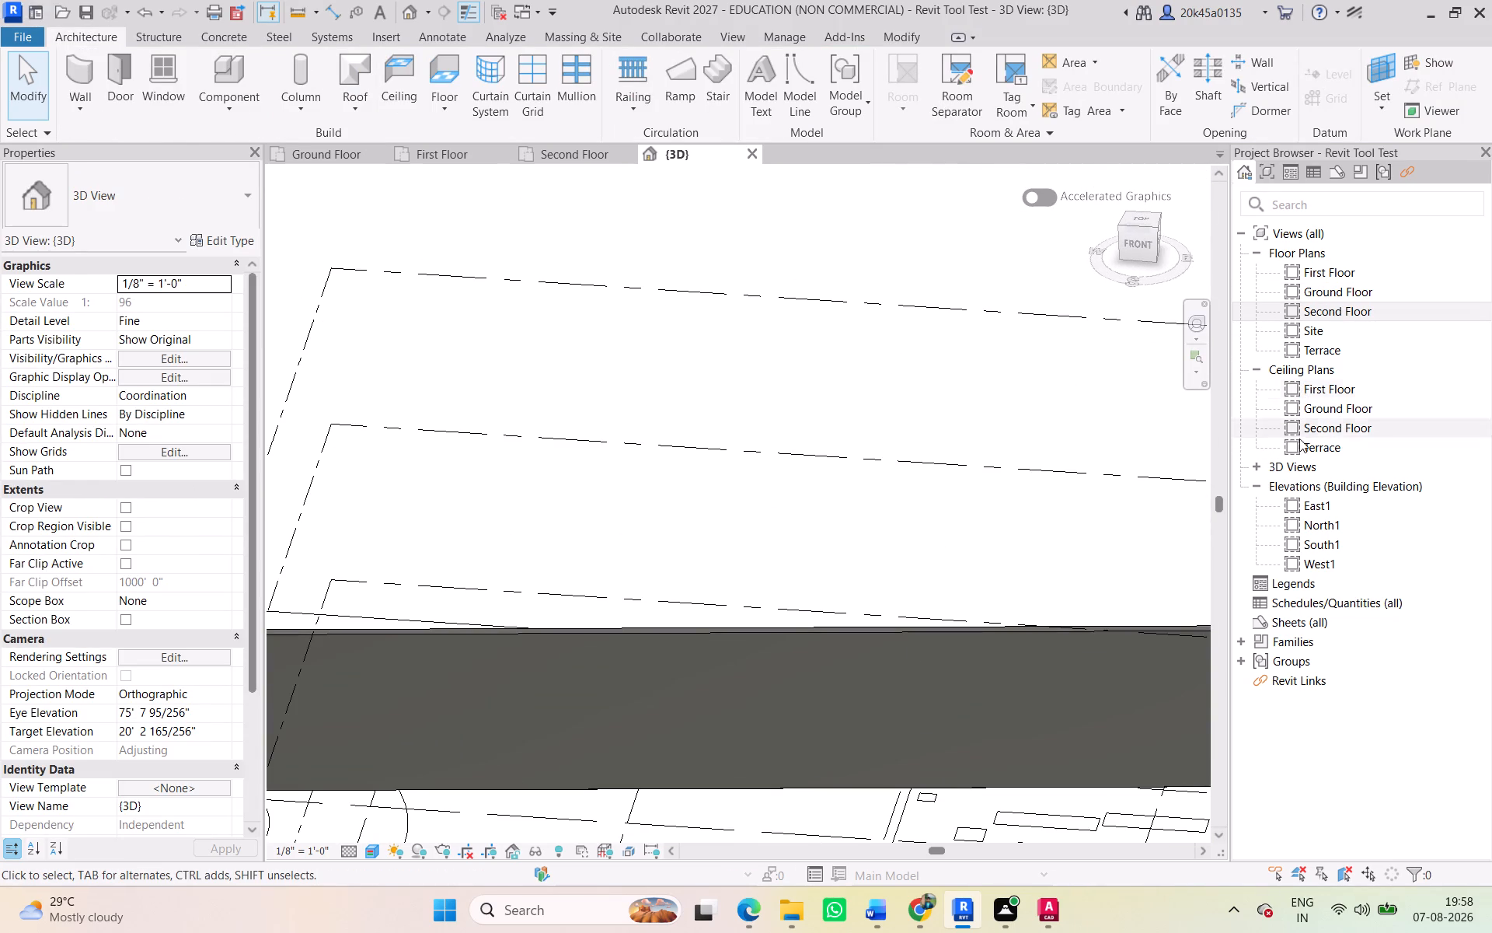
double_click(1312, 529)
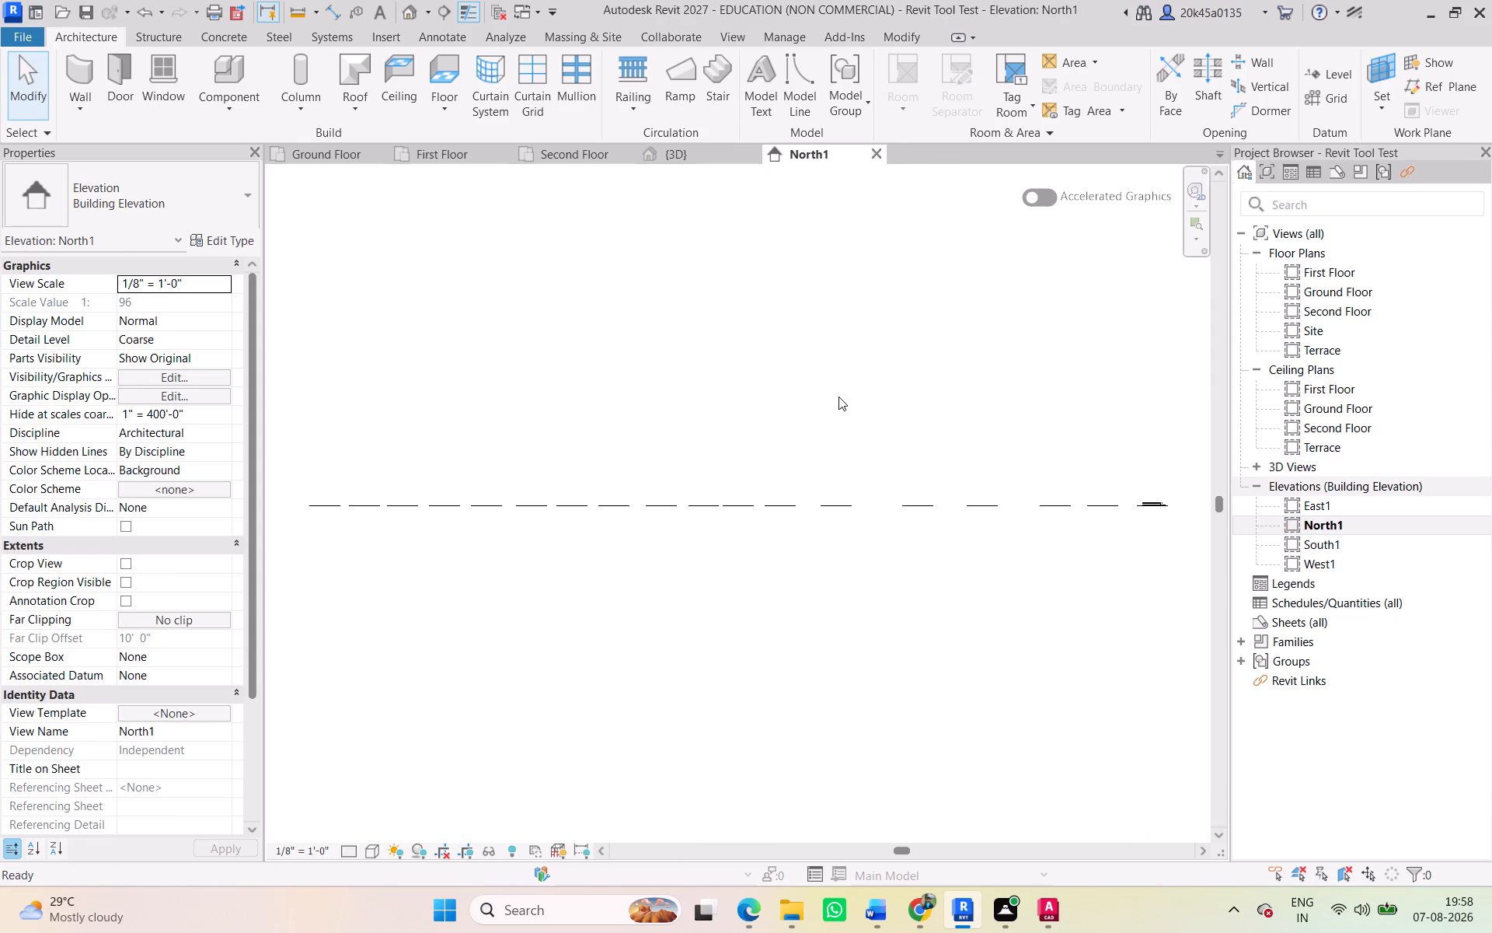
scroll(790, 502, "down", 1)
scroll(1082, 540, "up", 4)
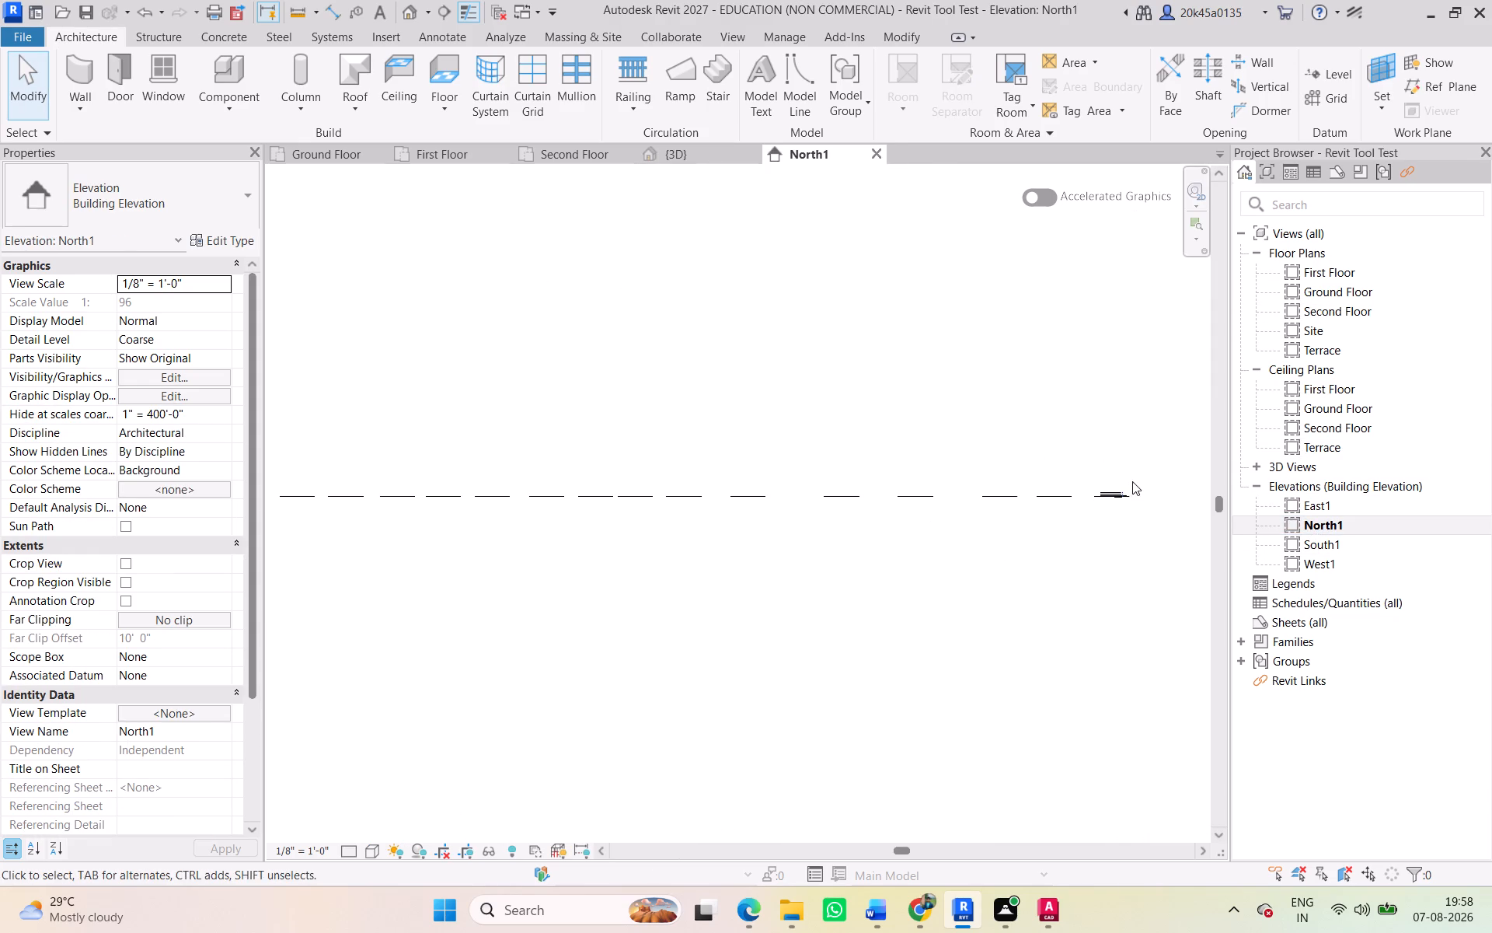
scroll(1132, 481, "up", 8)
scroll(1096, 516, "down", 5)
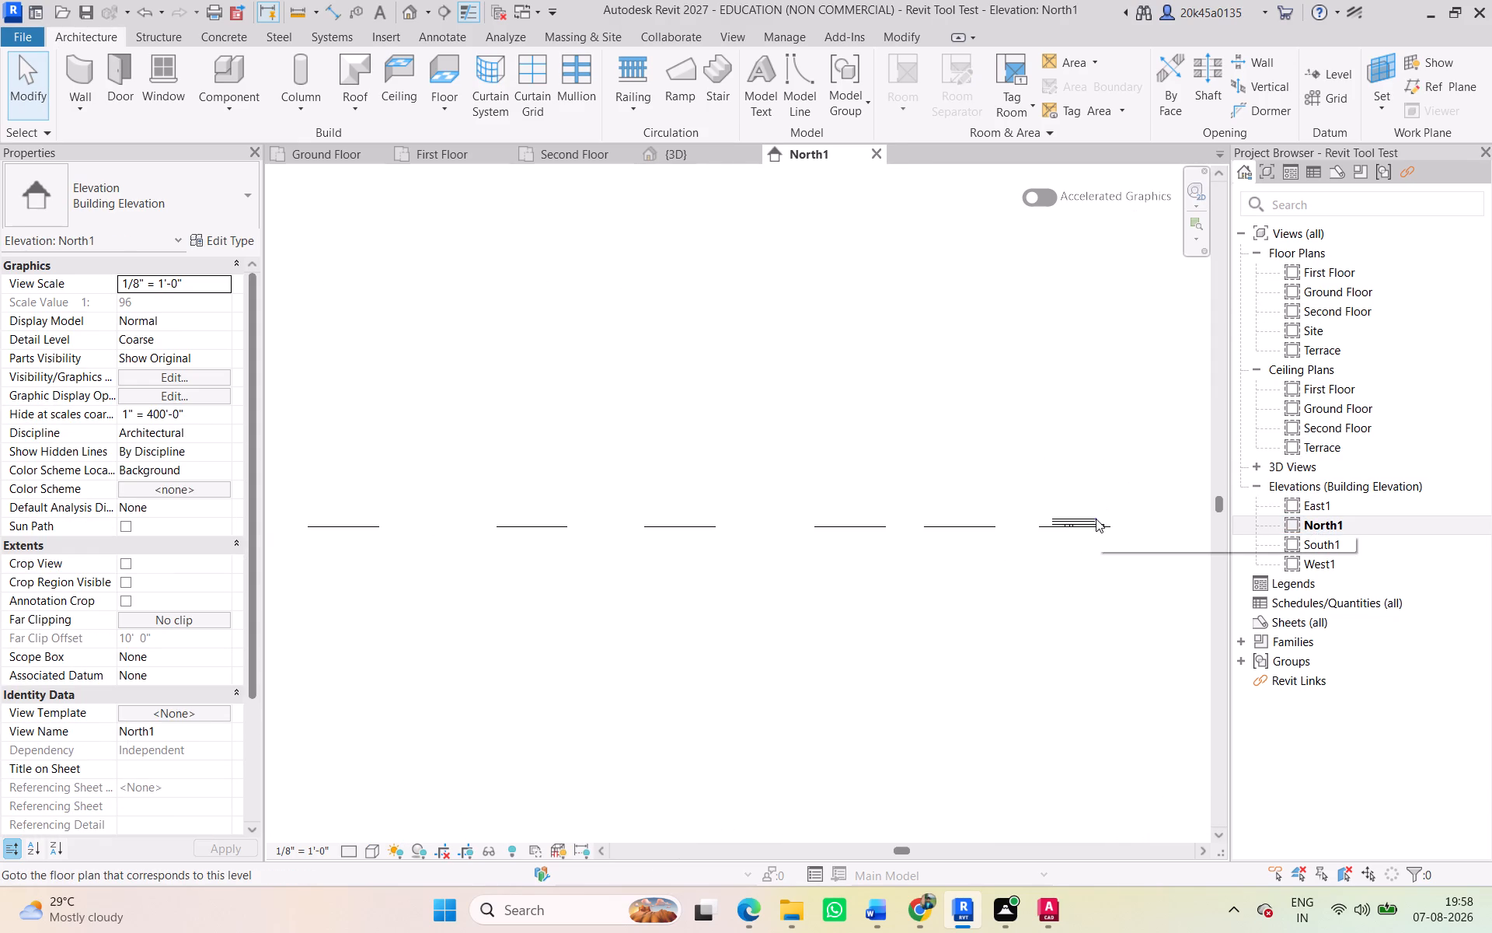
scroll(1096, 519, "down", 12)
left_click(993, 528)
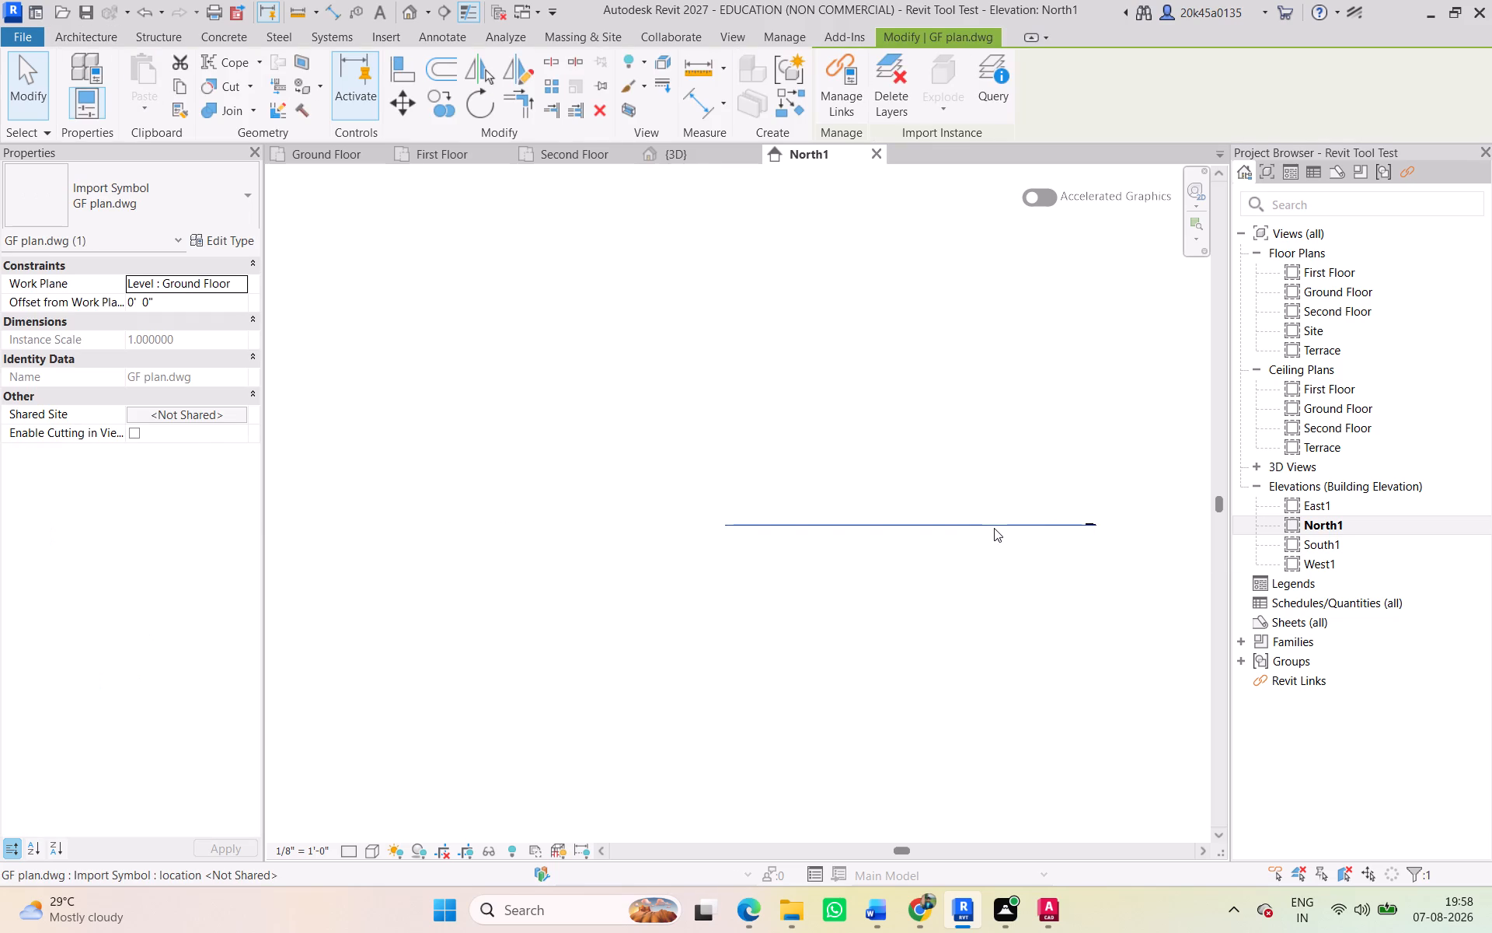
scroll(1098, 522, "up", 3)
middle_click_drag(1098, 522, 880, 549)
scroll(880, 549, "up", 4)
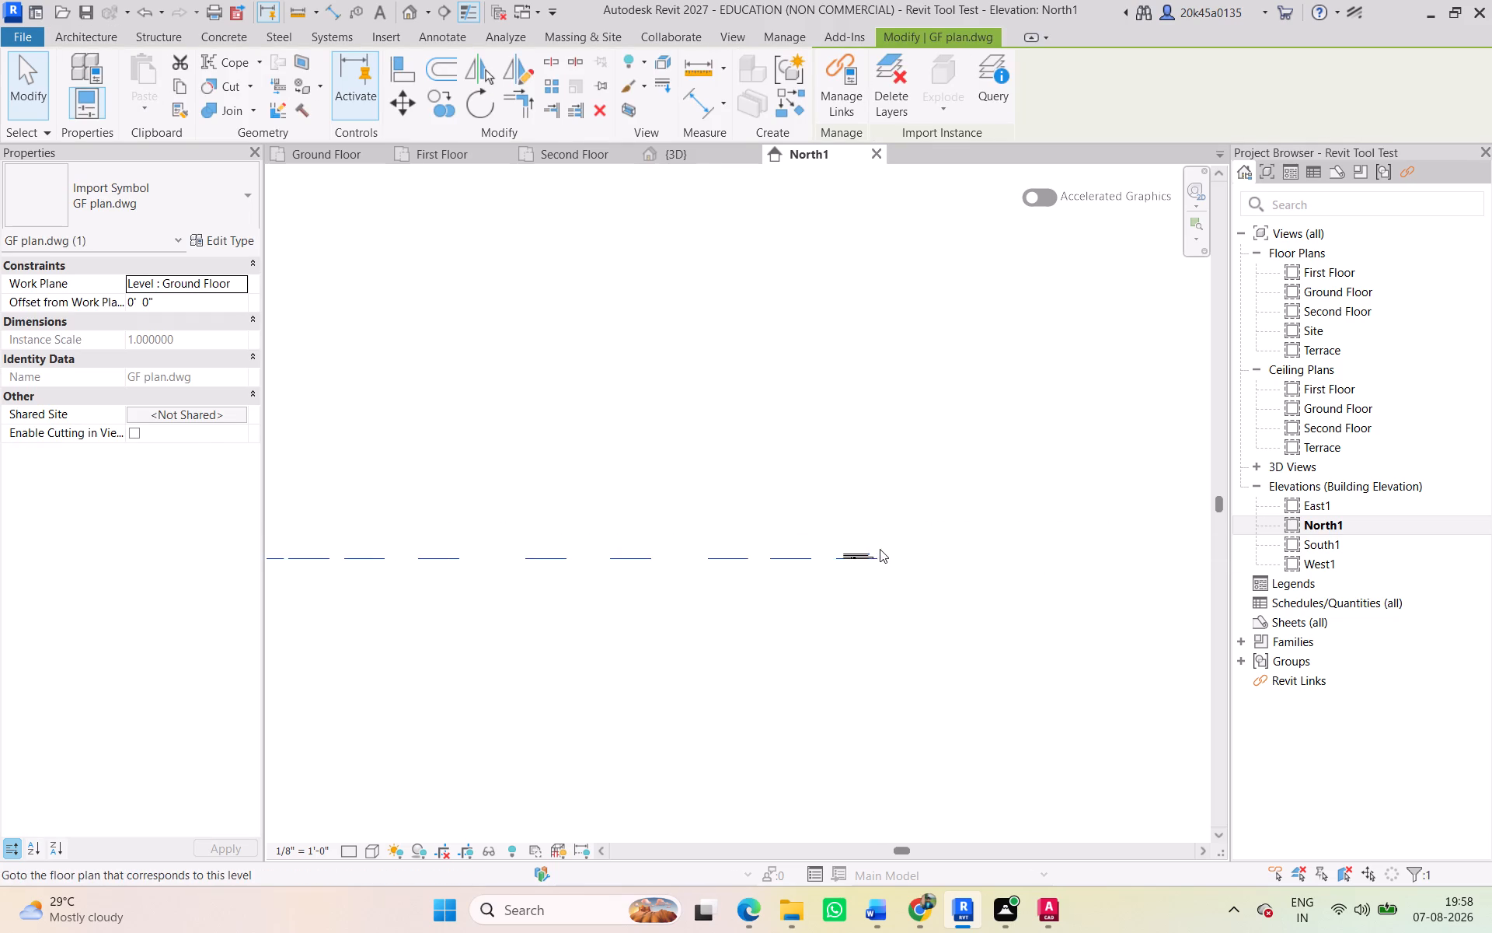
scroll(880, 549, "up", 7)
key("Escape")
scroll(863, 560, "up", 20)
scroll(863, 560, "up", 2)
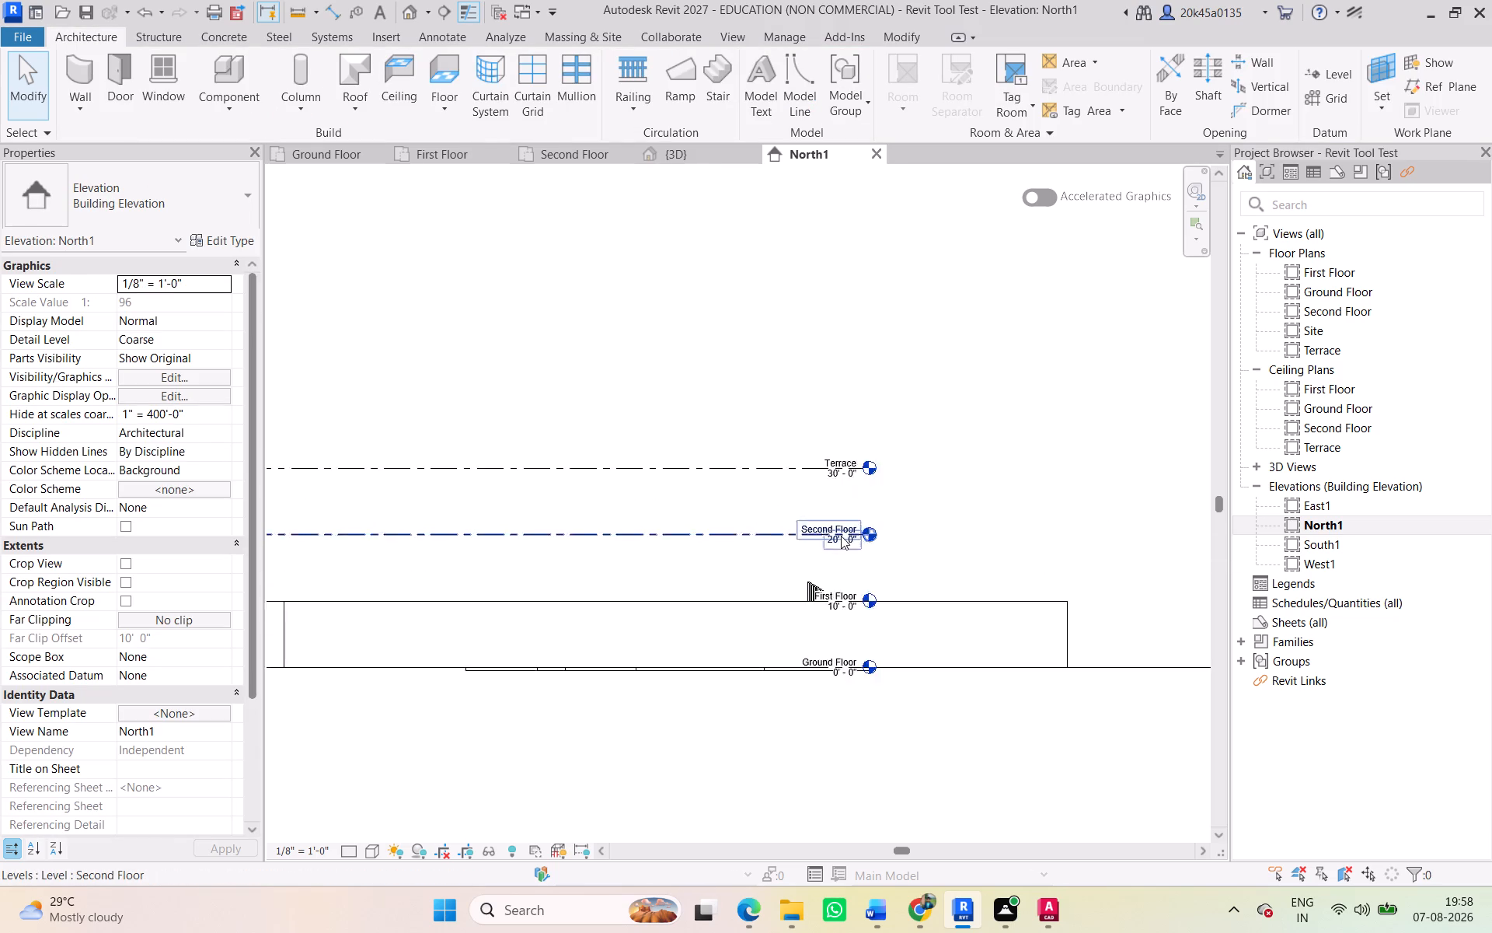
scroll(841, 536, "up", 4)
middle_click_drag(841, 536, 978, 483)
scroll(950, 519, "down", 1)
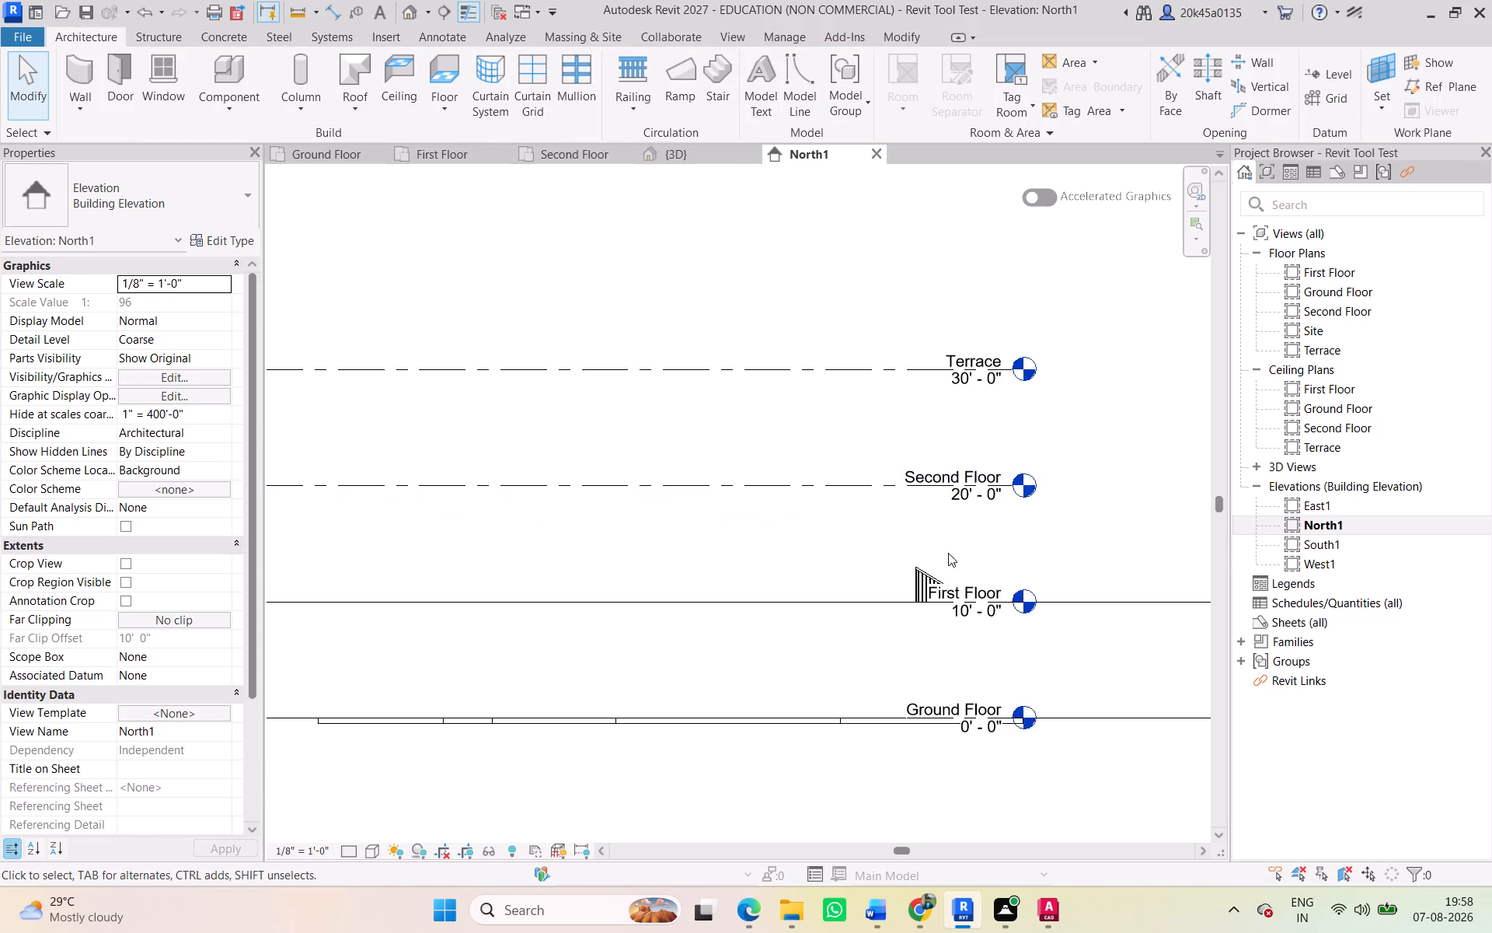
middle_click_drag(931, 596, 928, 439)
scroll(928, 439, "up", 1)
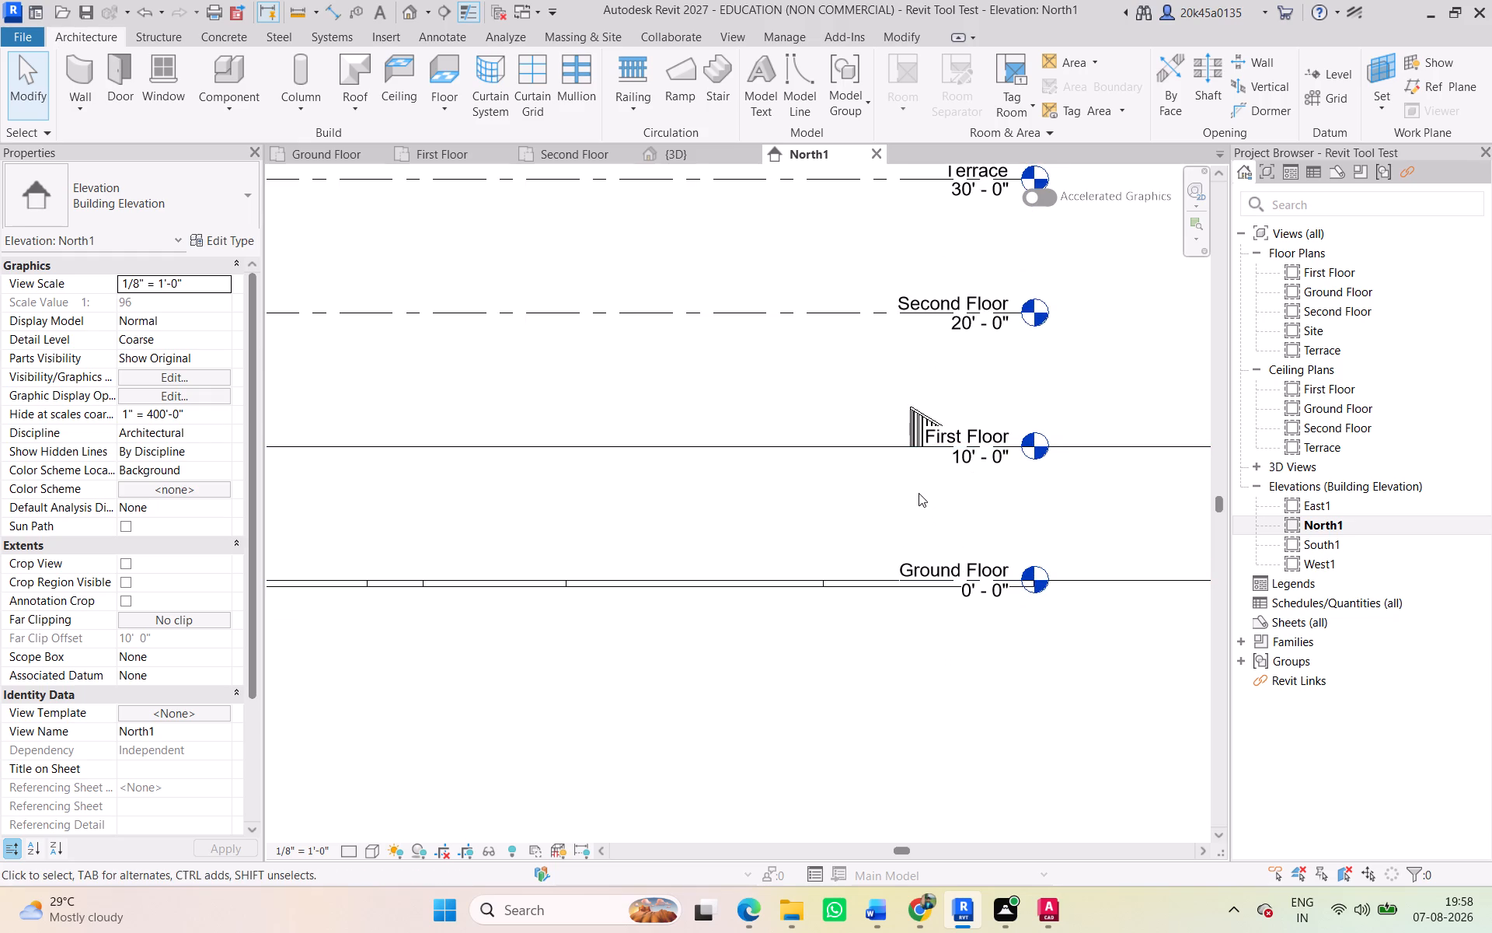
scroll(919, 493, "down", 4)
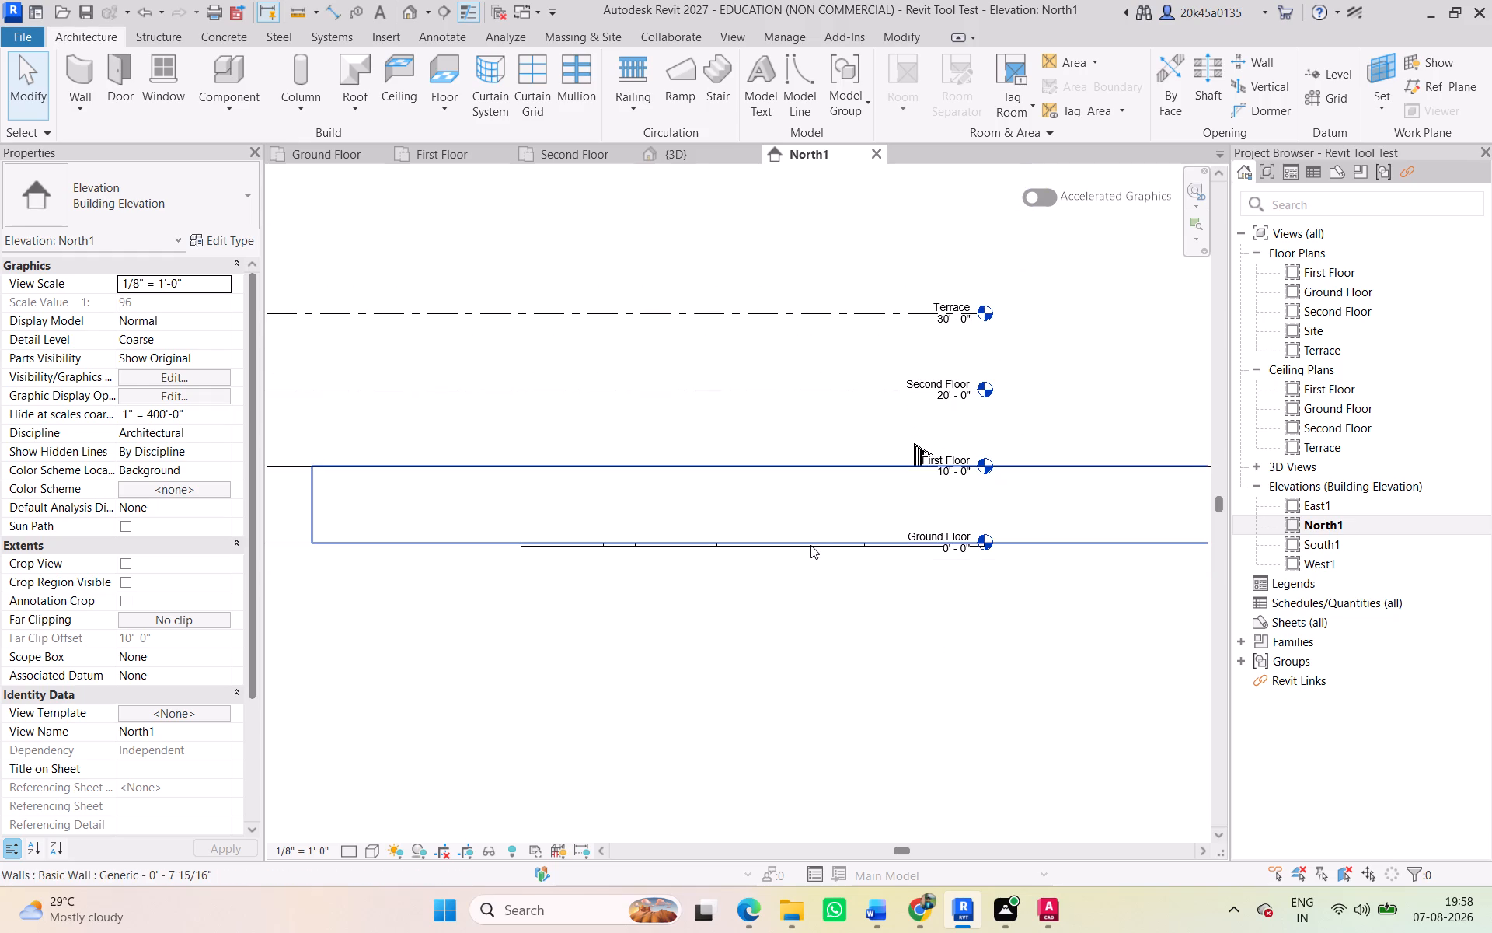
left_click(810, 545)
scroll(810, 545, "down", 5)
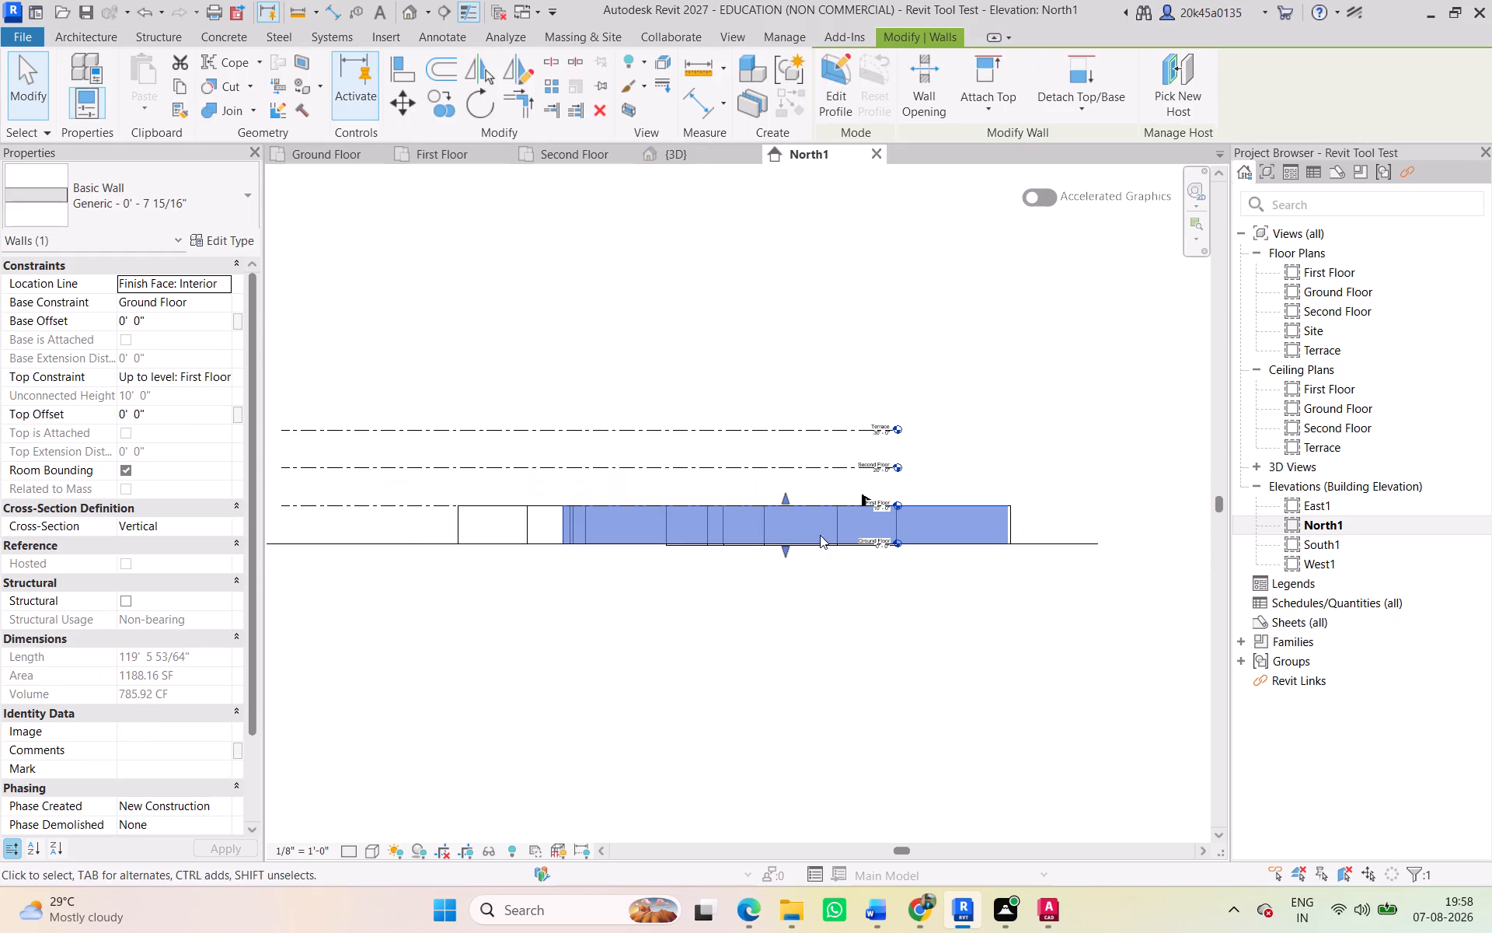
left_click(972, 345)
scroll(915, 520, "up", 3)
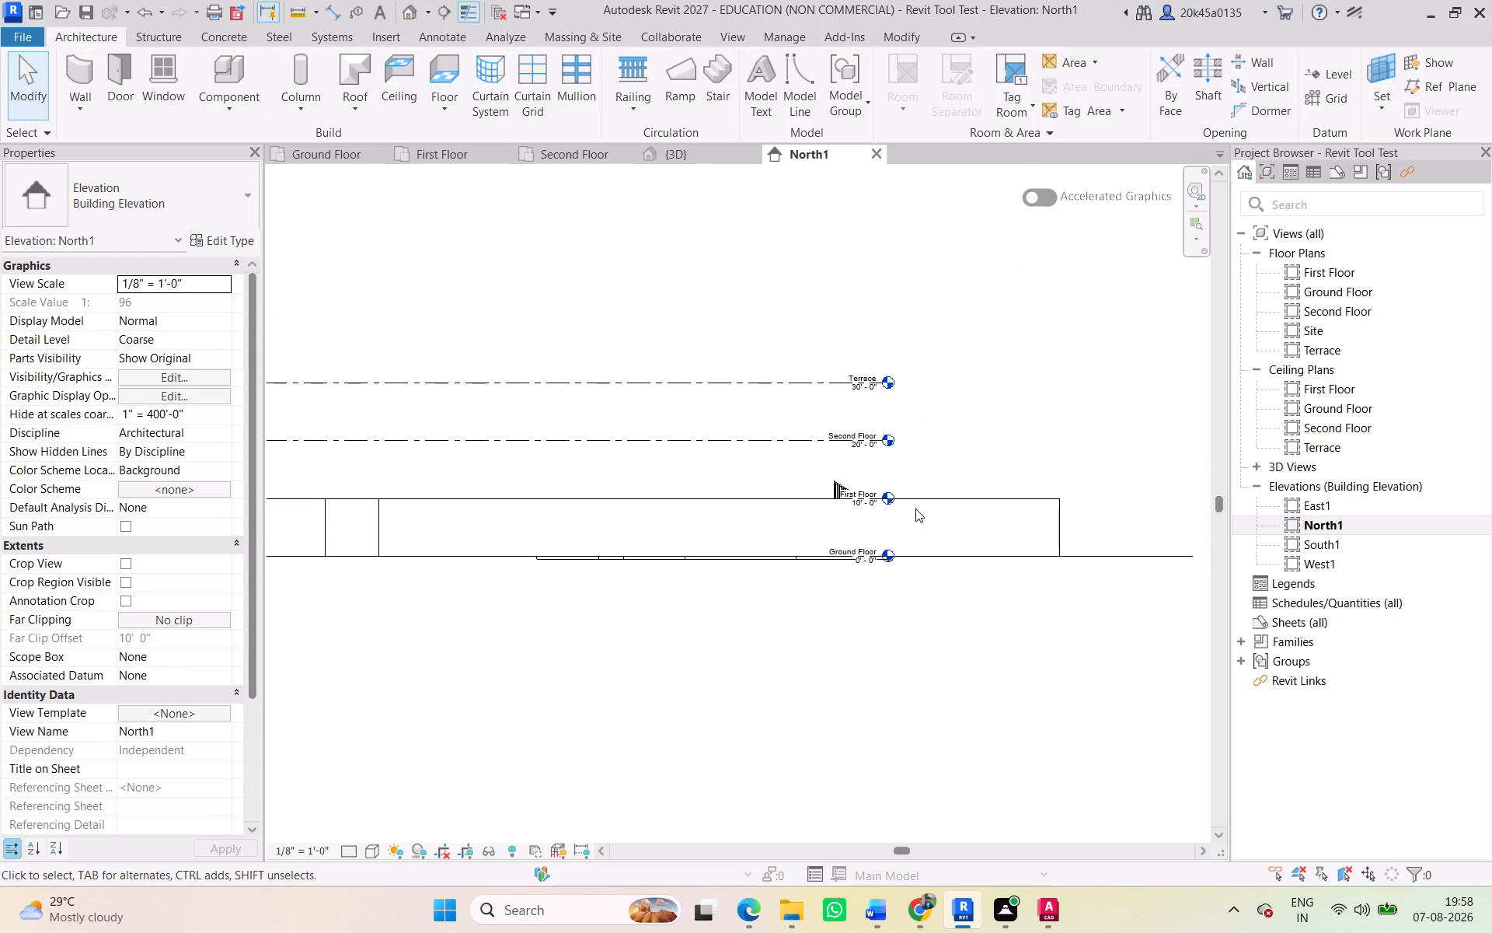
left_click(915, 507)
key("Escape")
Set the North1 elevation to Wireframe visual style and Fine detail level.
left_click(367, 851)
left_click(394, 741)
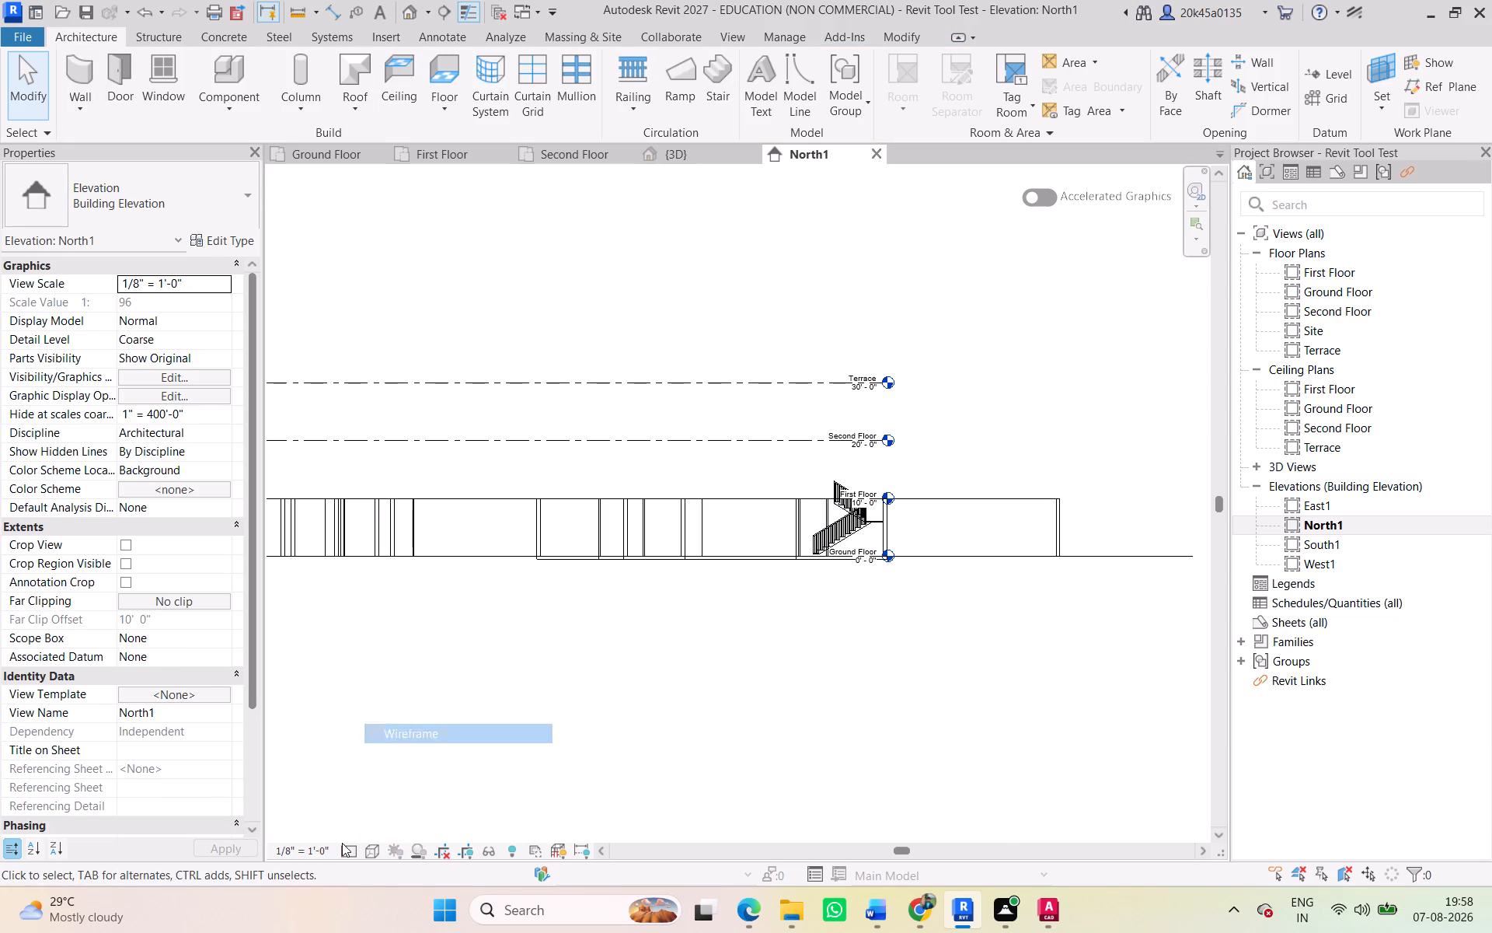
left_click(352, 857)
left_click(364, 827)
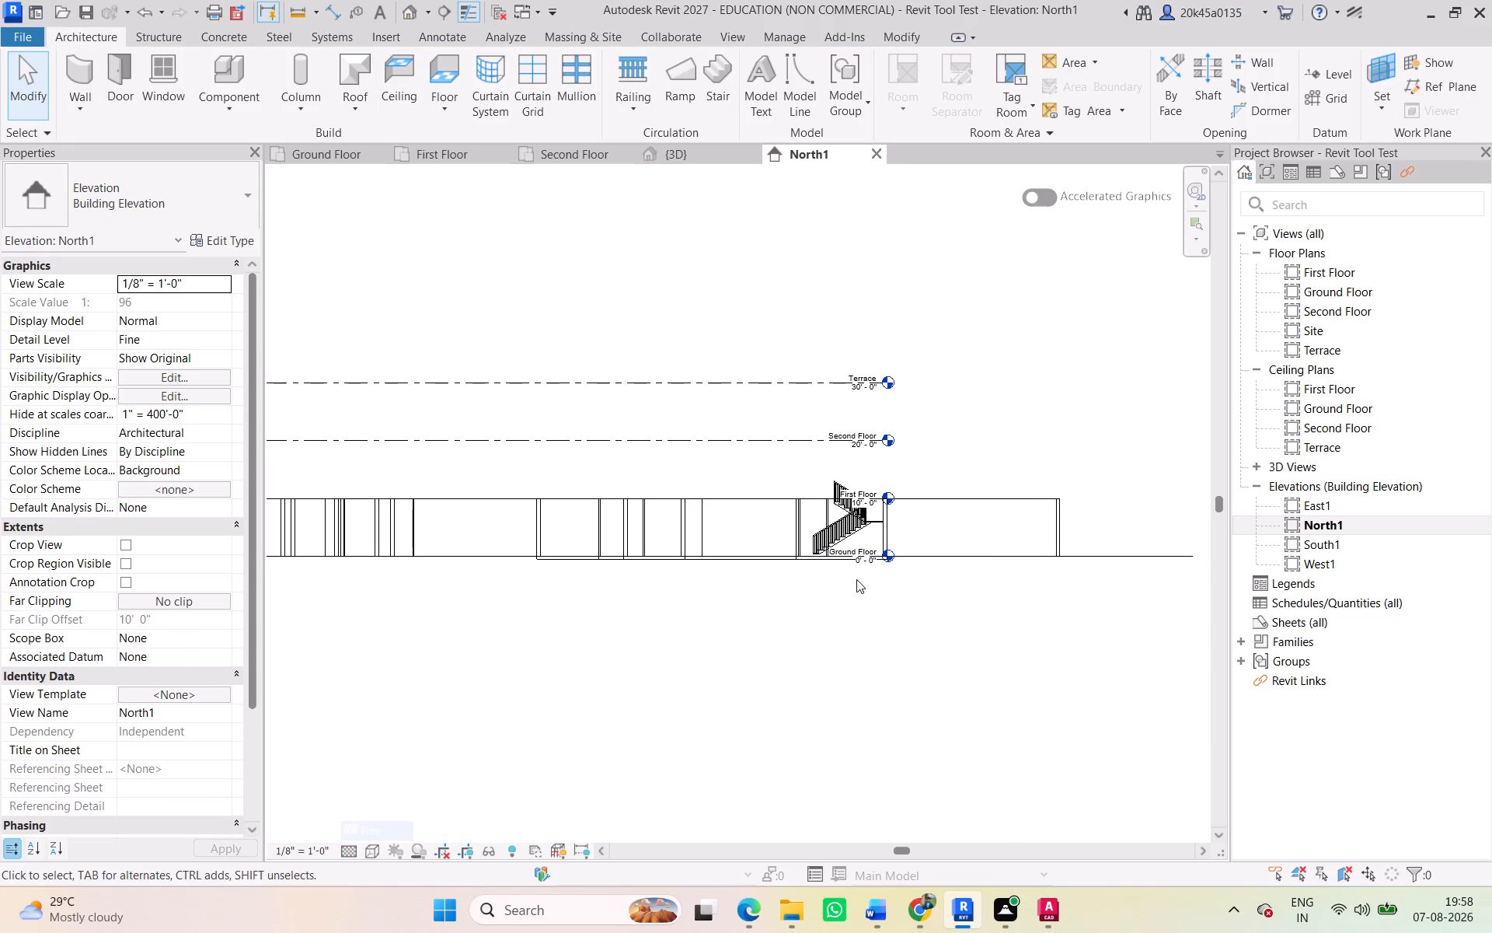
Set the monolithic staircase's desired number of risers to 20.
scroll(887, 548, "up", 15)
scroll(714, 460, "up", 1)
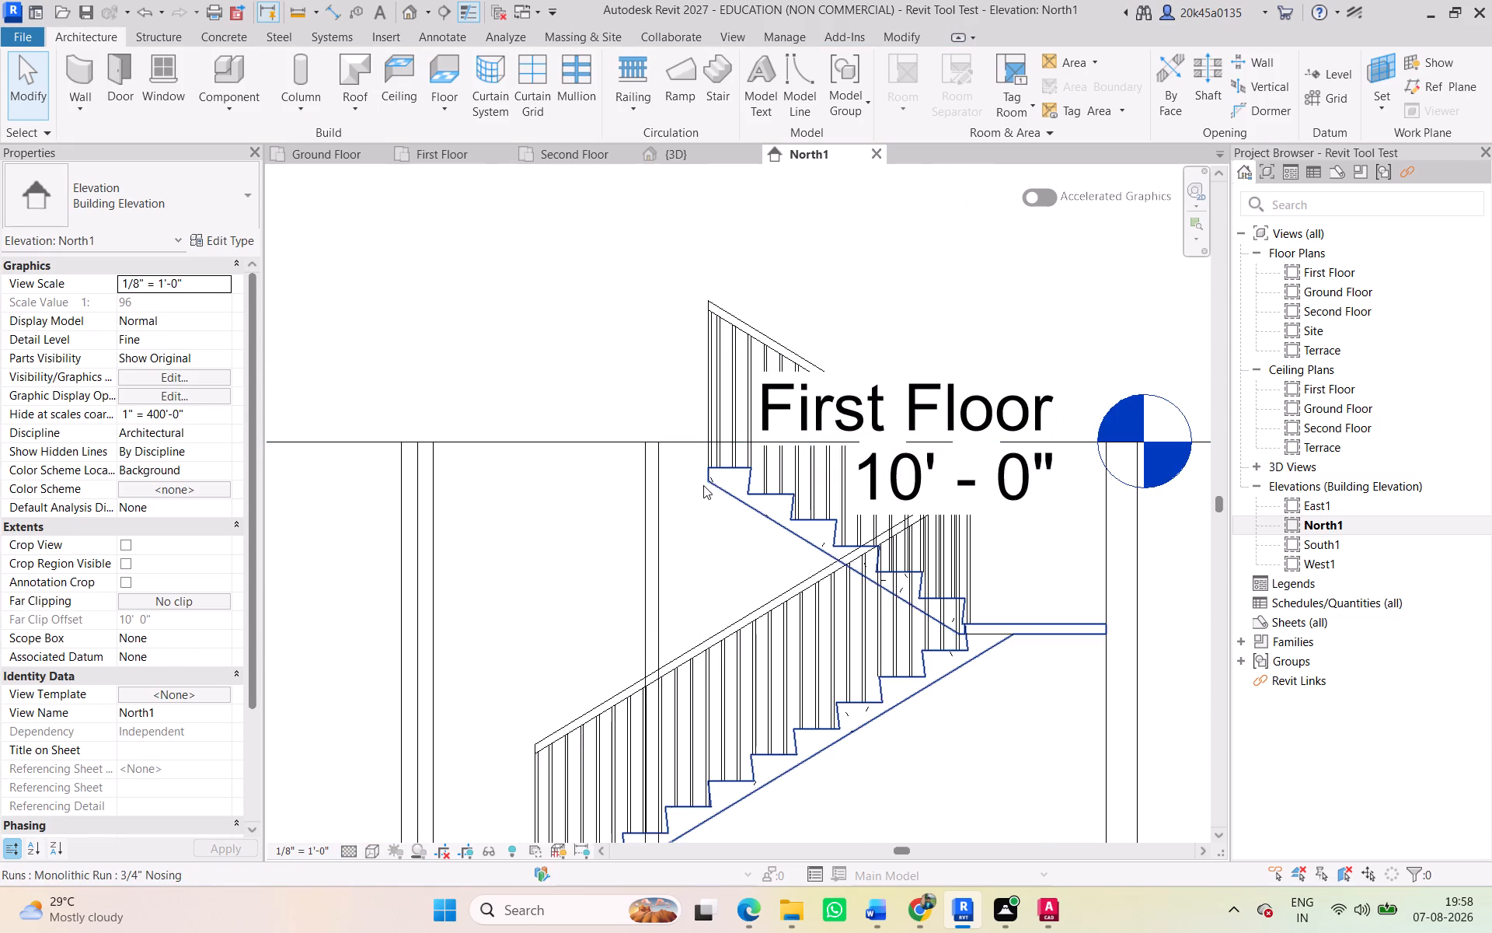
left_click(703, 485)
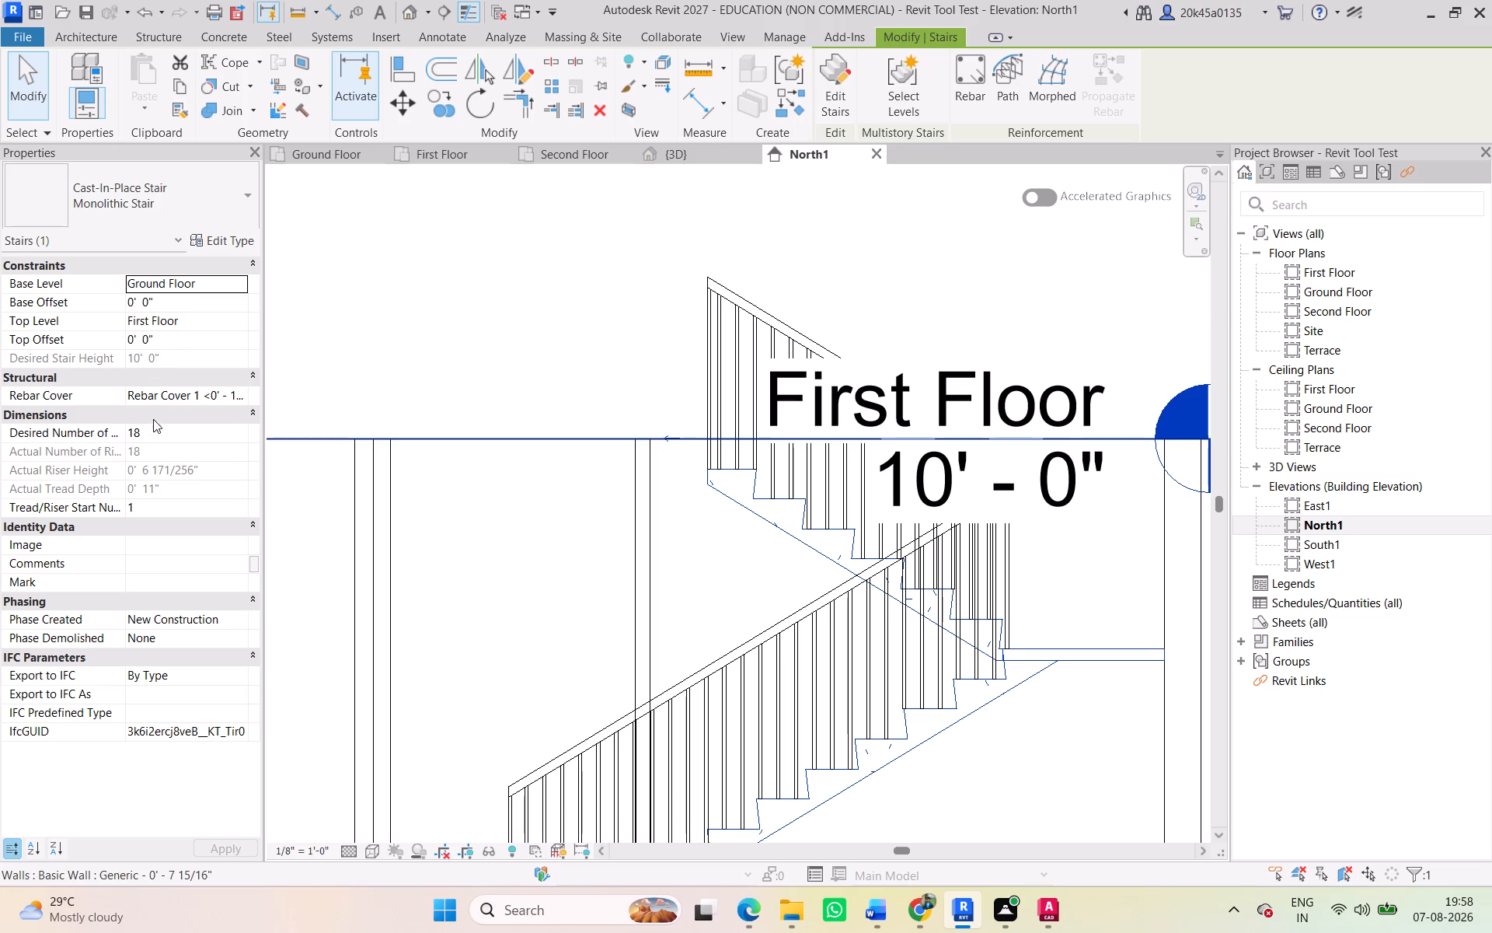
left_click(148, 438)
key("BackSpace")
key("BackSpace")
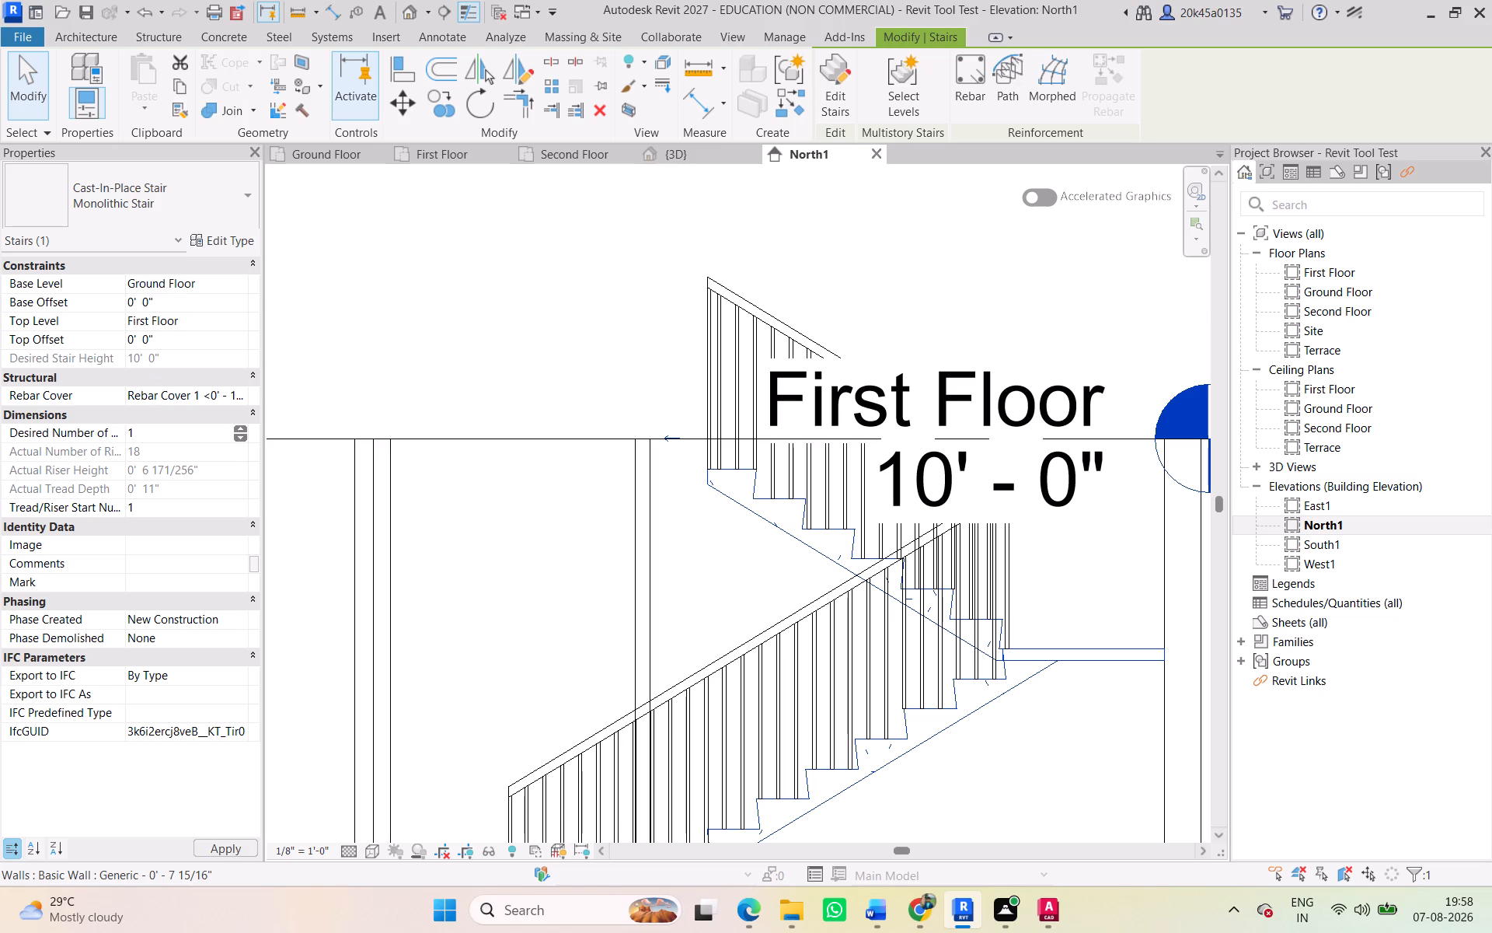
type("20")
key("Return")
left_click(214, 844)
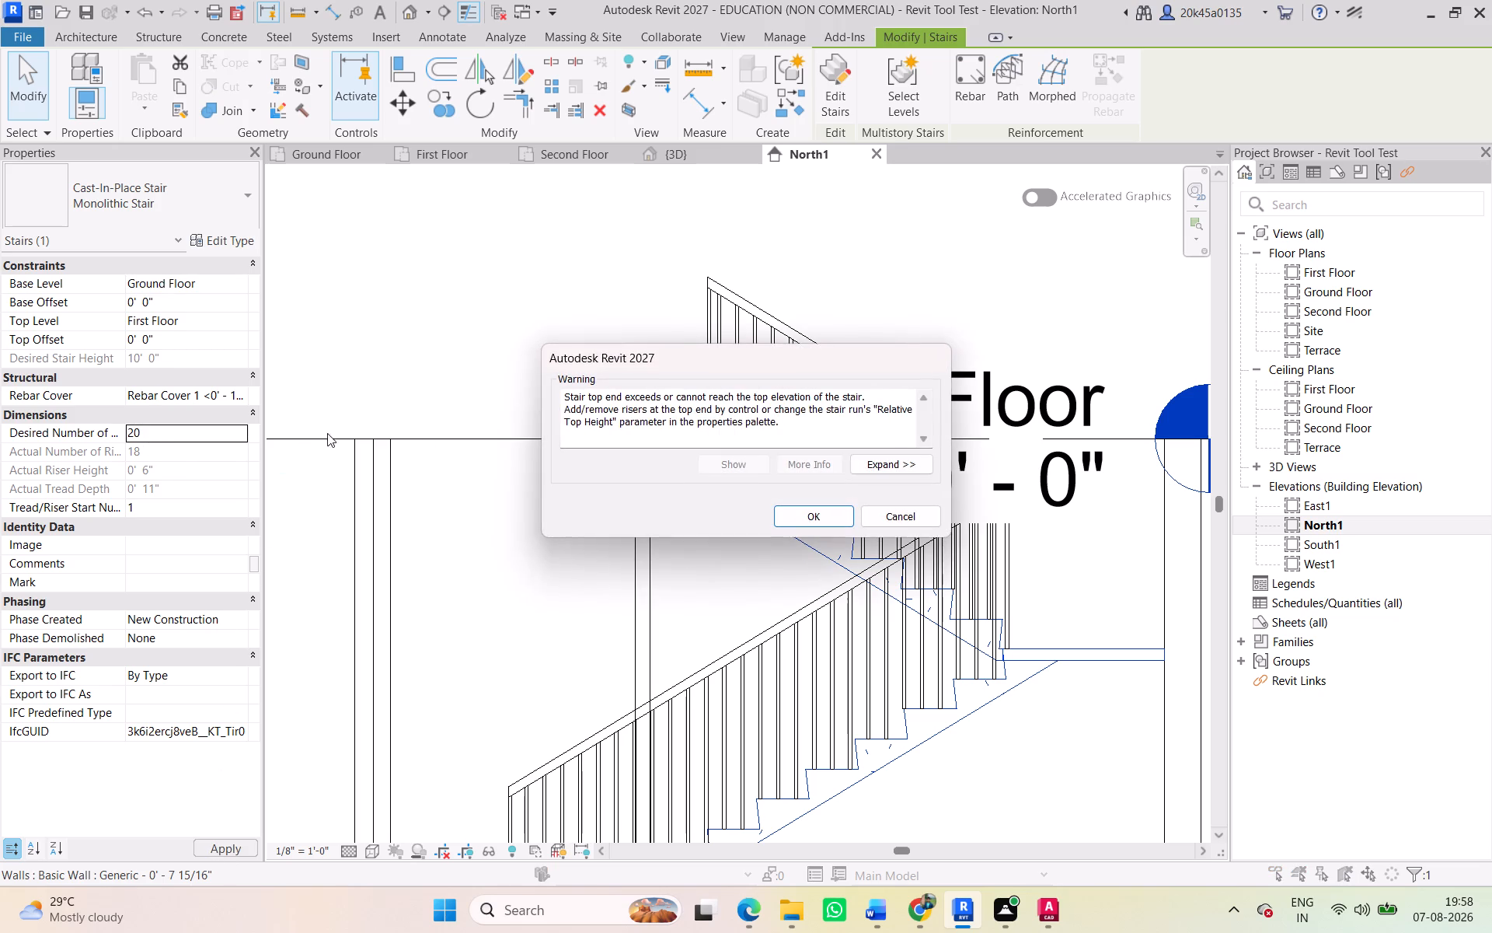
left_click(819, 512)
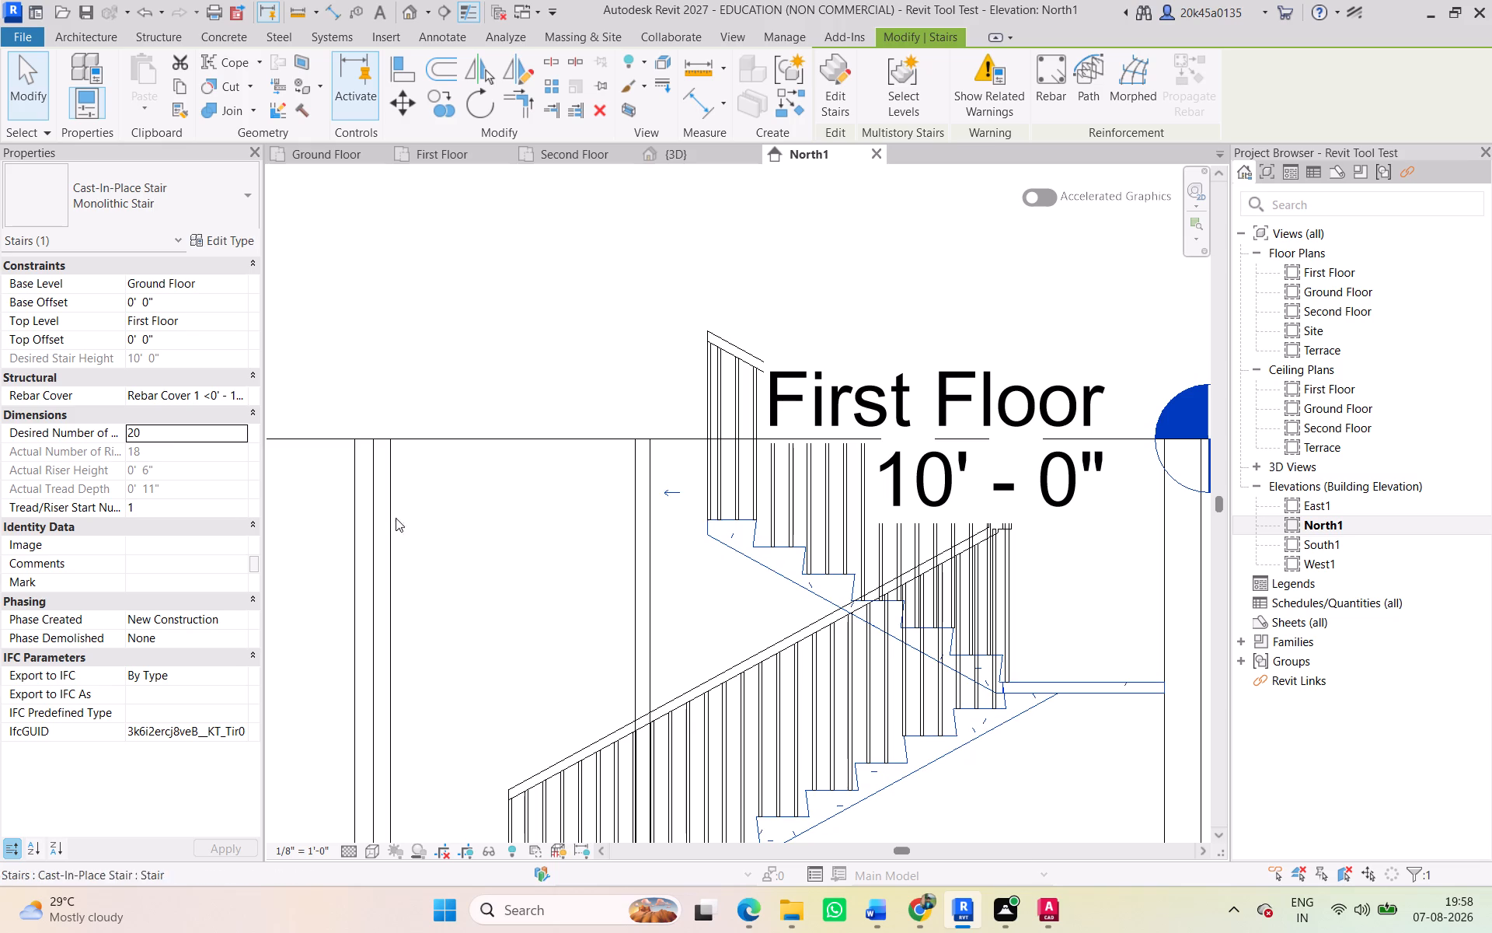
Set the monolithic staircase's desired number of risers to 15.
left_click(164, 429)
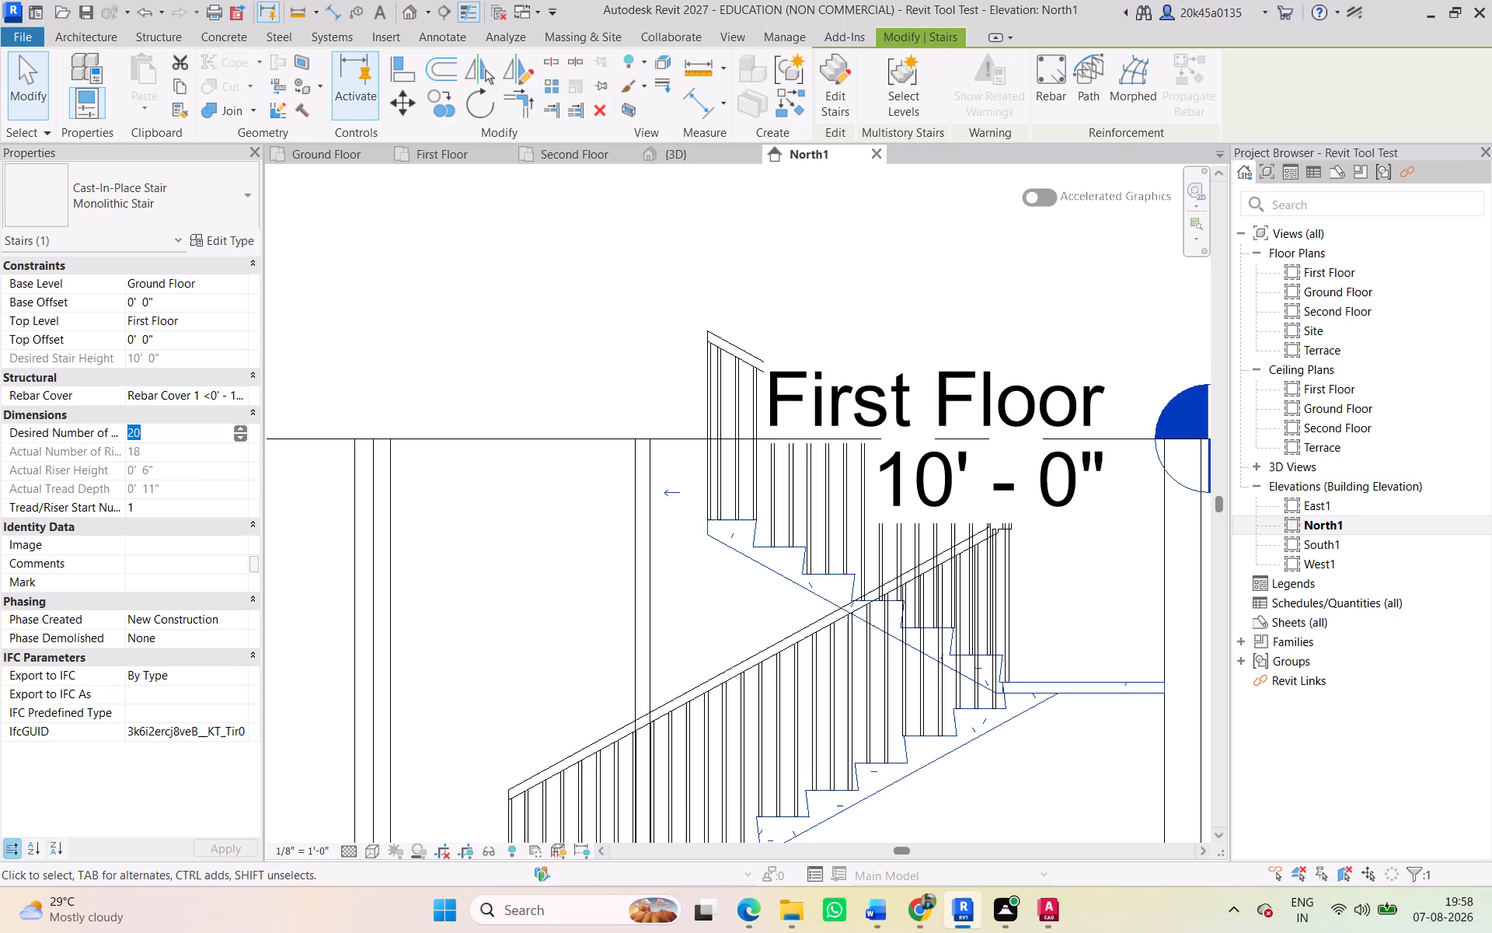
type("15")
key("Return")
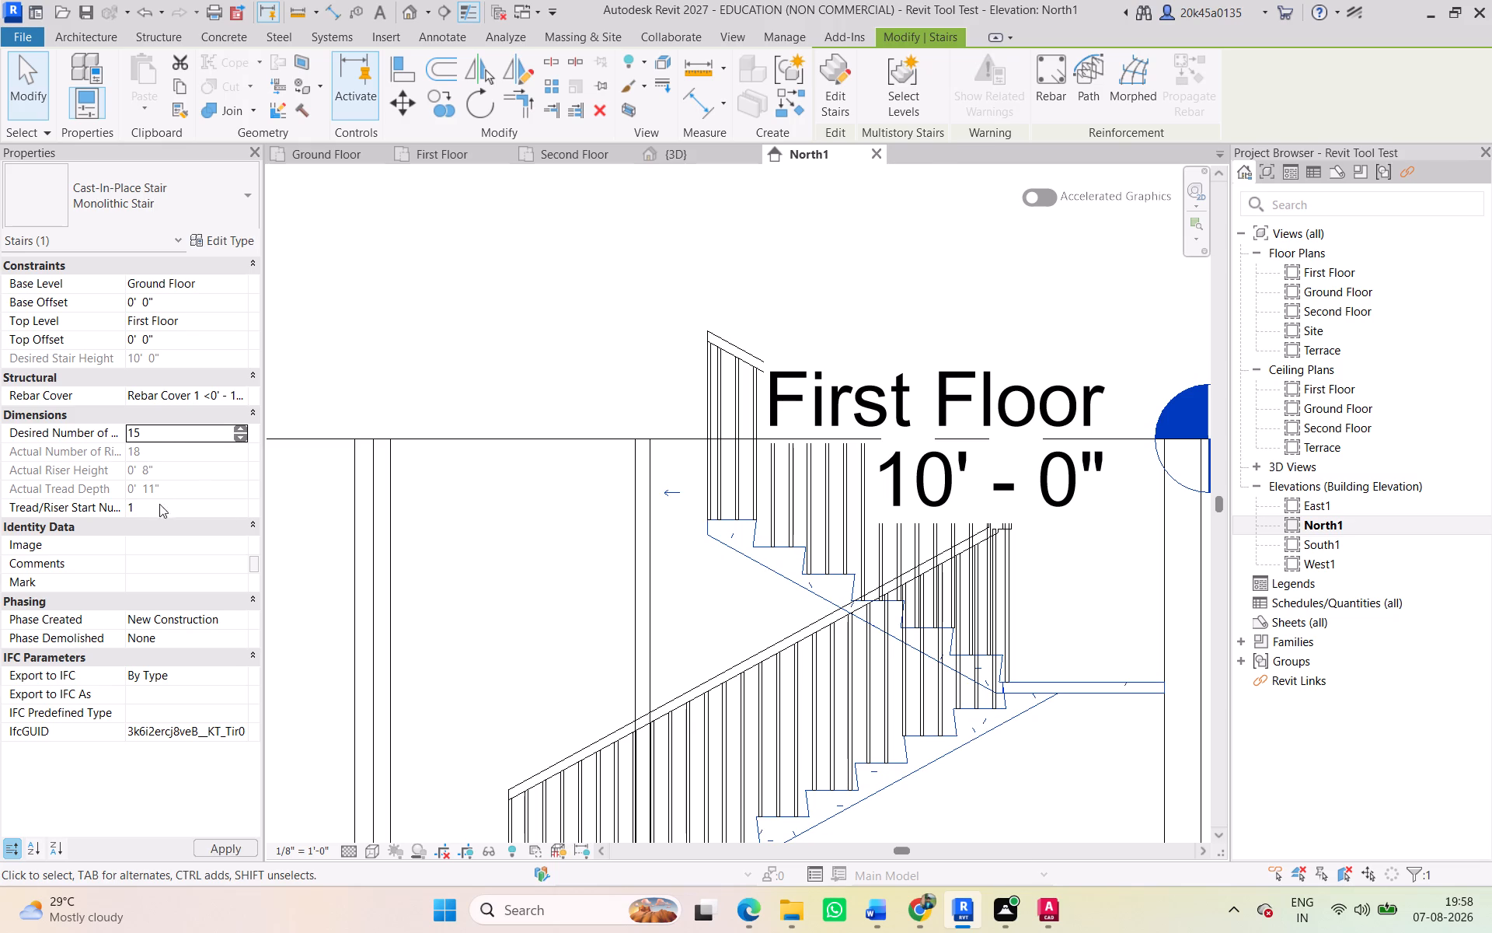
left_click(211, 844)
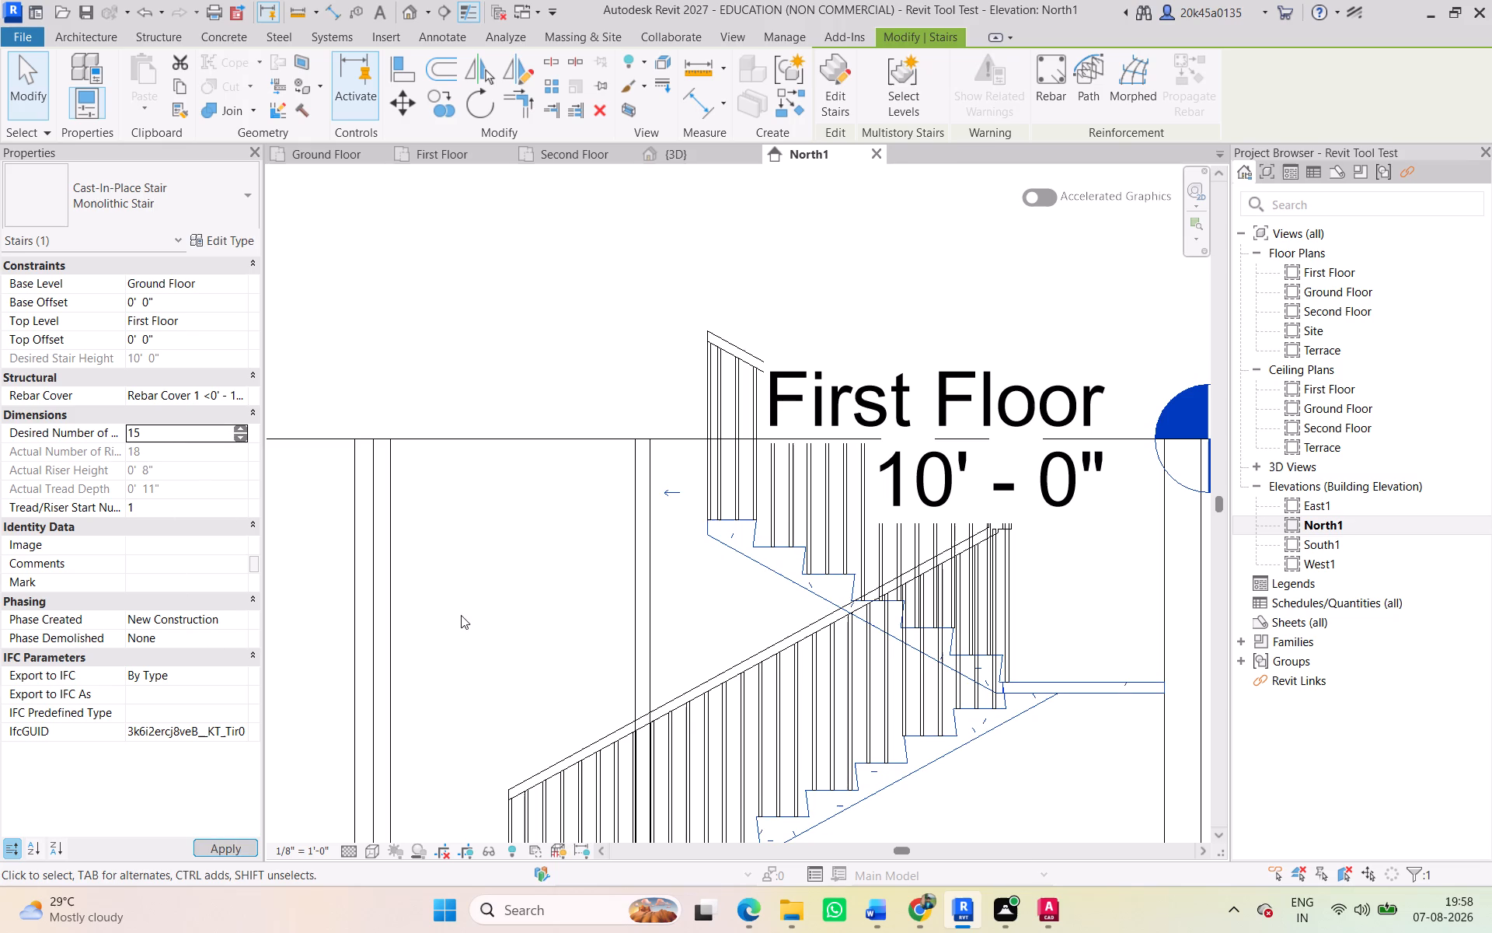
Set the monolithic staircase's desired number of risers to 17.
left_click(815, 508)
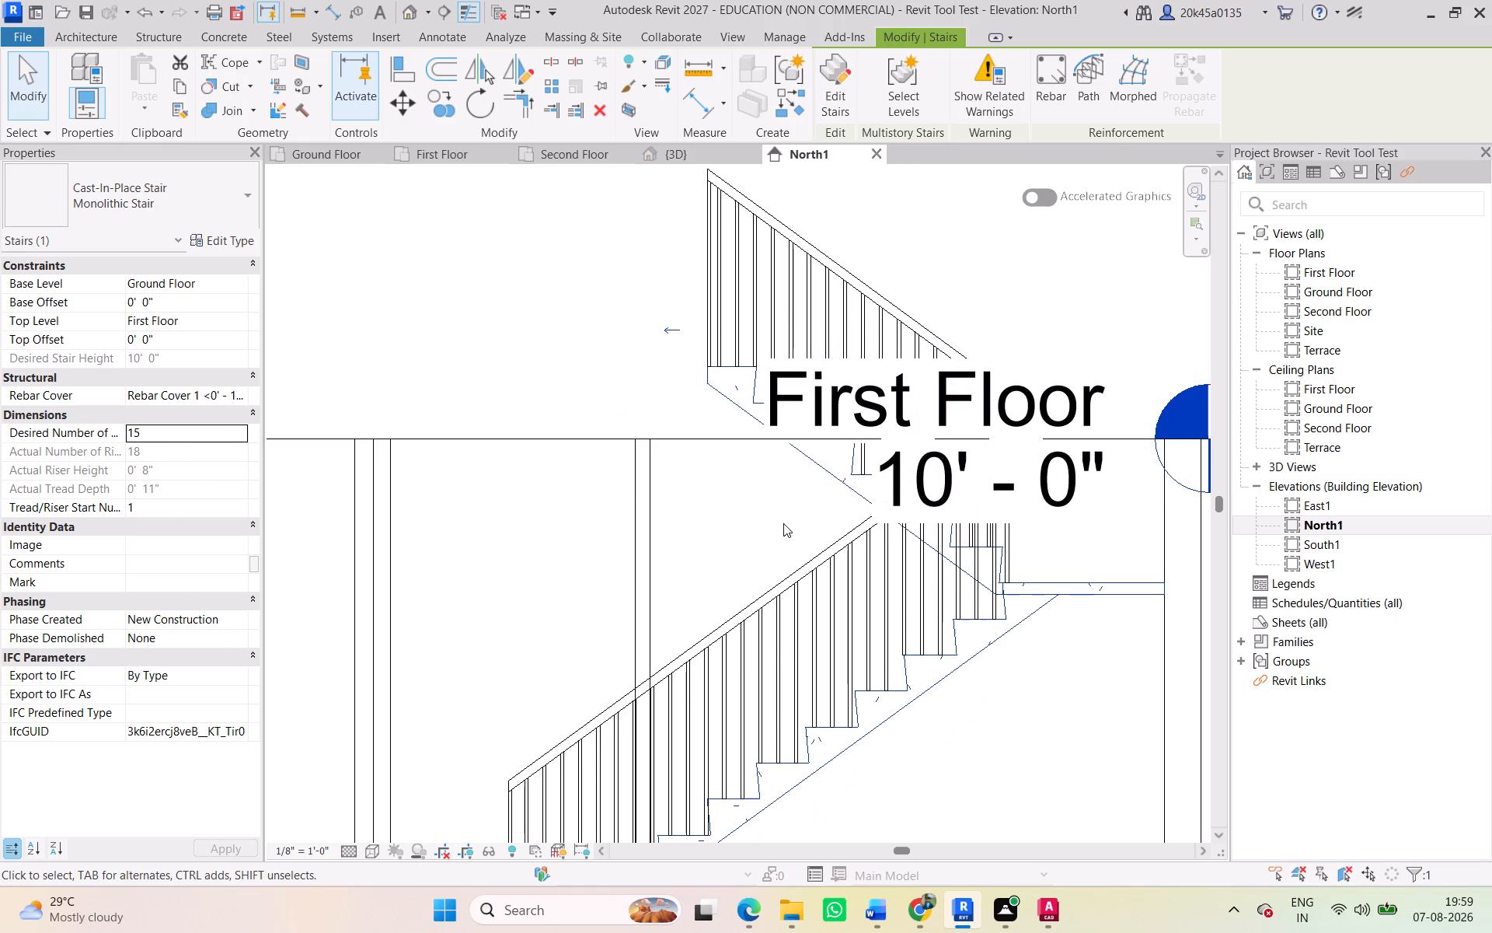
left_click(165, 434)
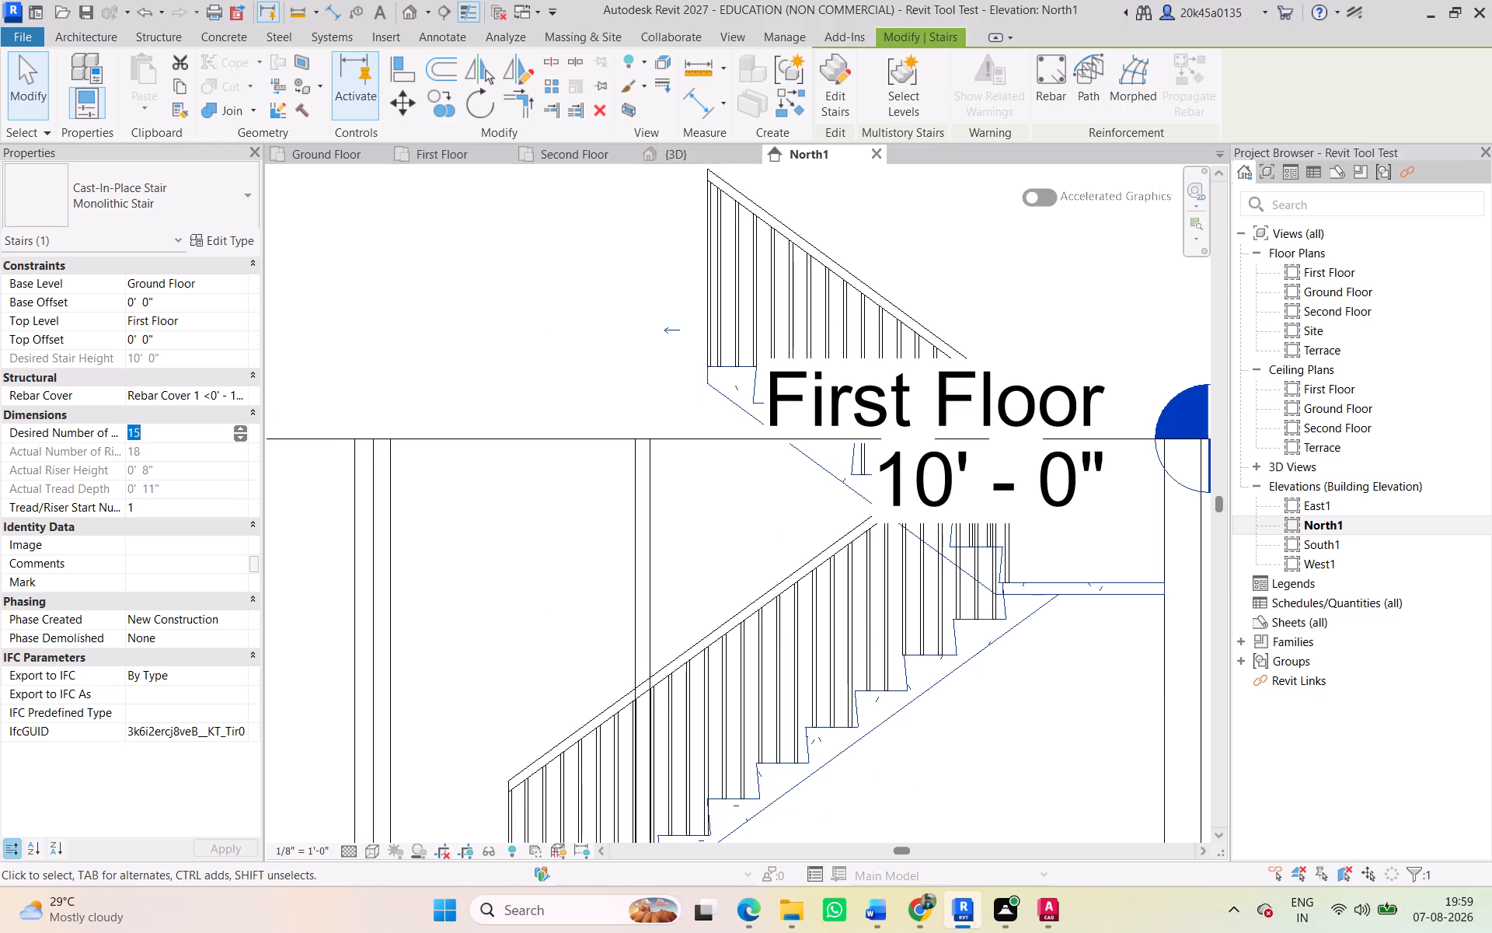
type("17")
key("Return")
left_click(218, 844)
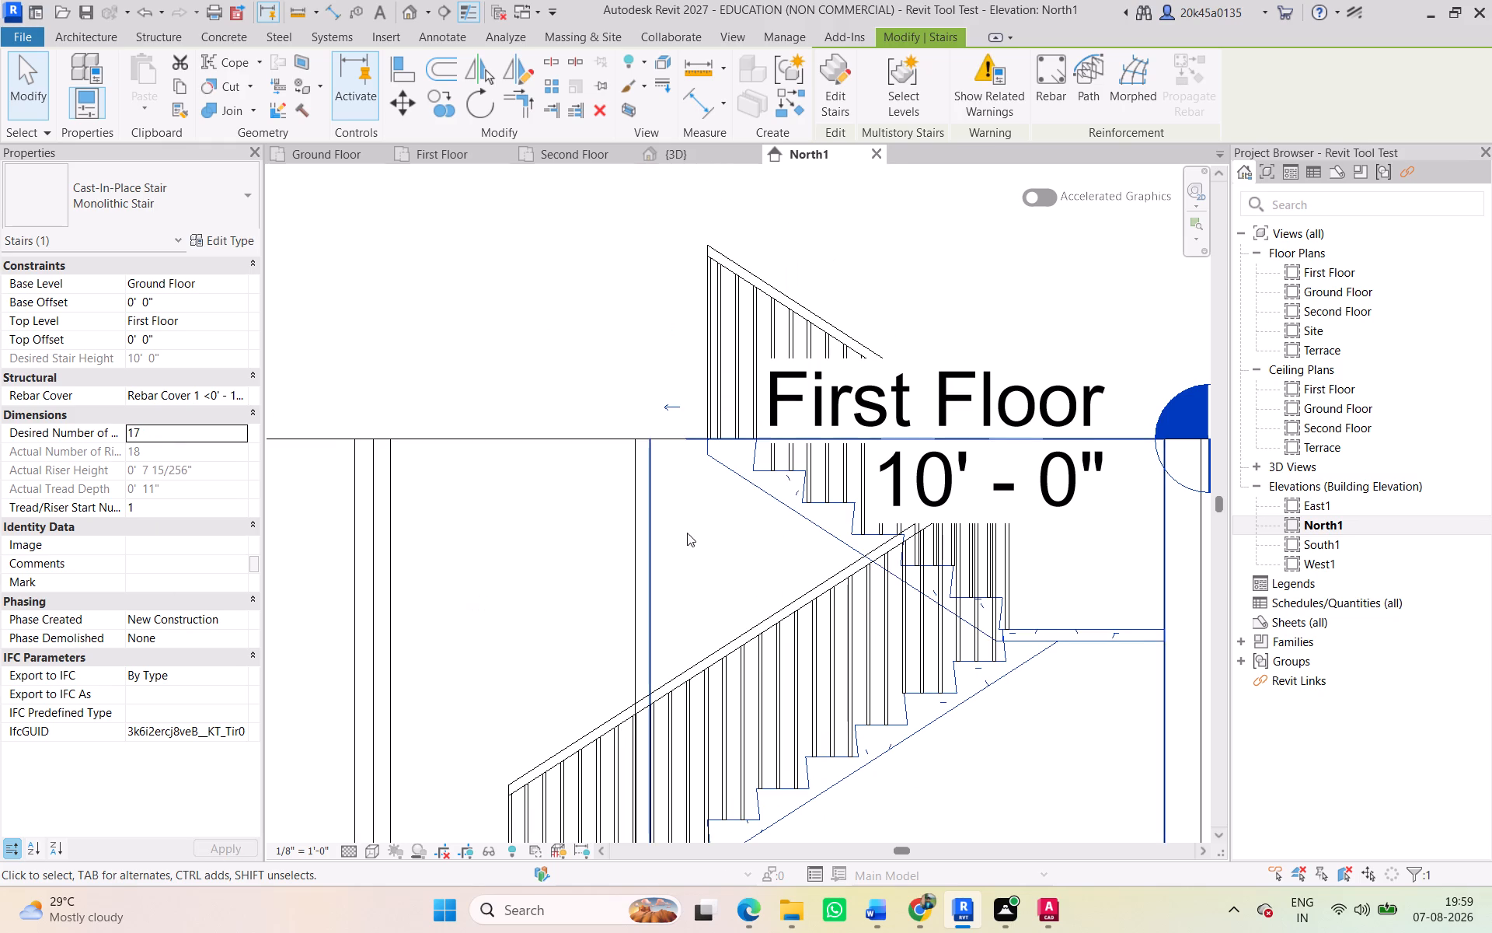
Set the nosing length of the staircase's 3/4" Nosing monolithic run type to 0.
scroll(705, 485, "up", 5)
middle_click_drag(707, 478, 661, 532)
left_click(559, 305)
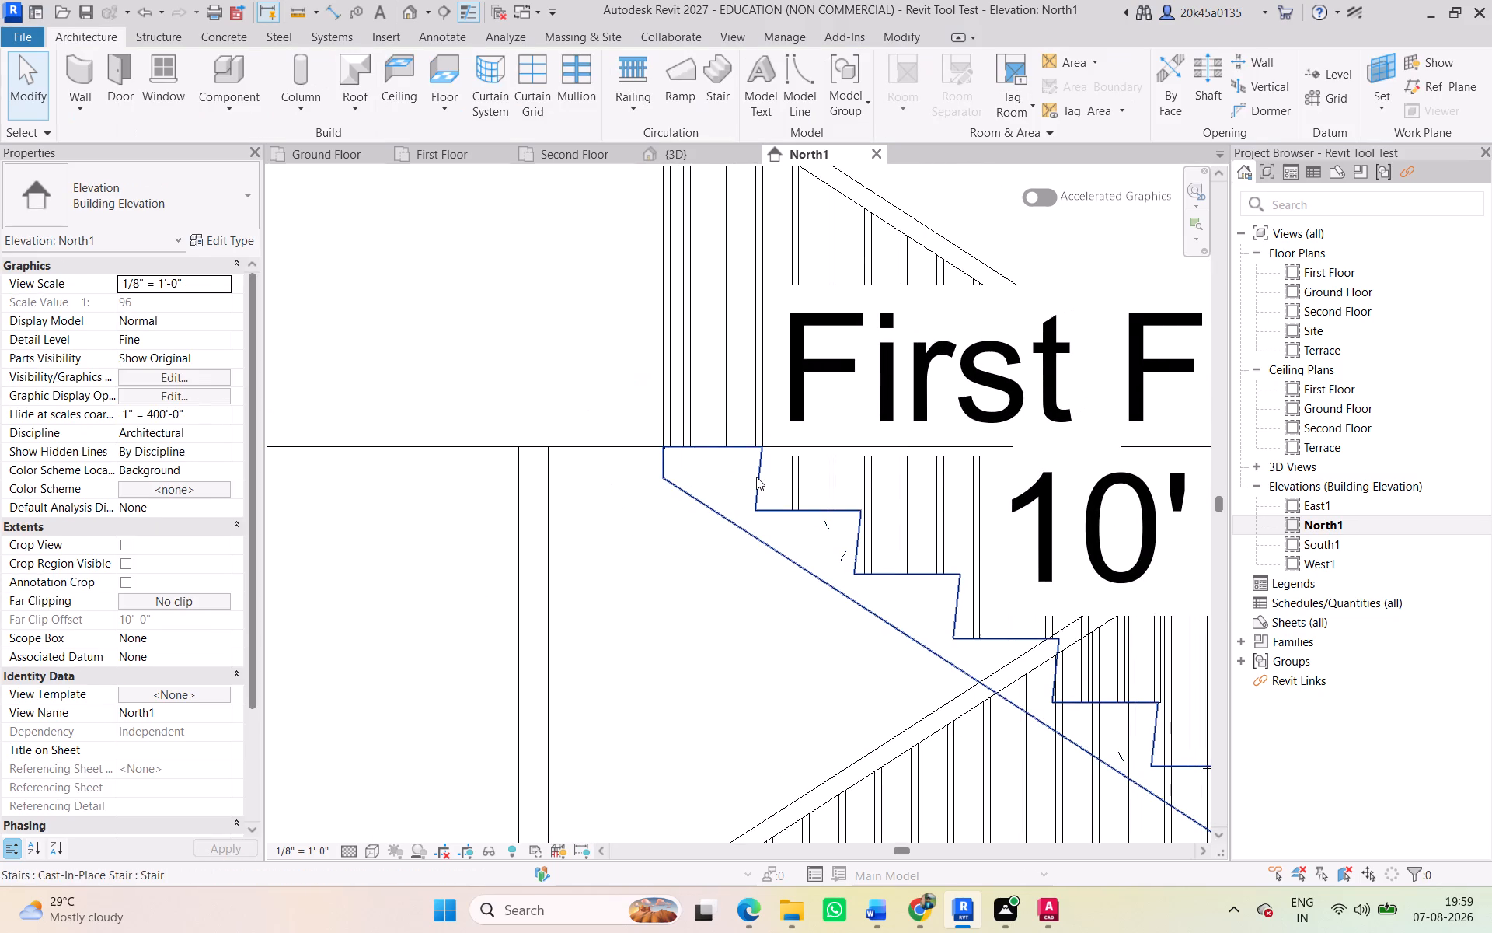
left_click(756, 477)
left_click(224, 235)
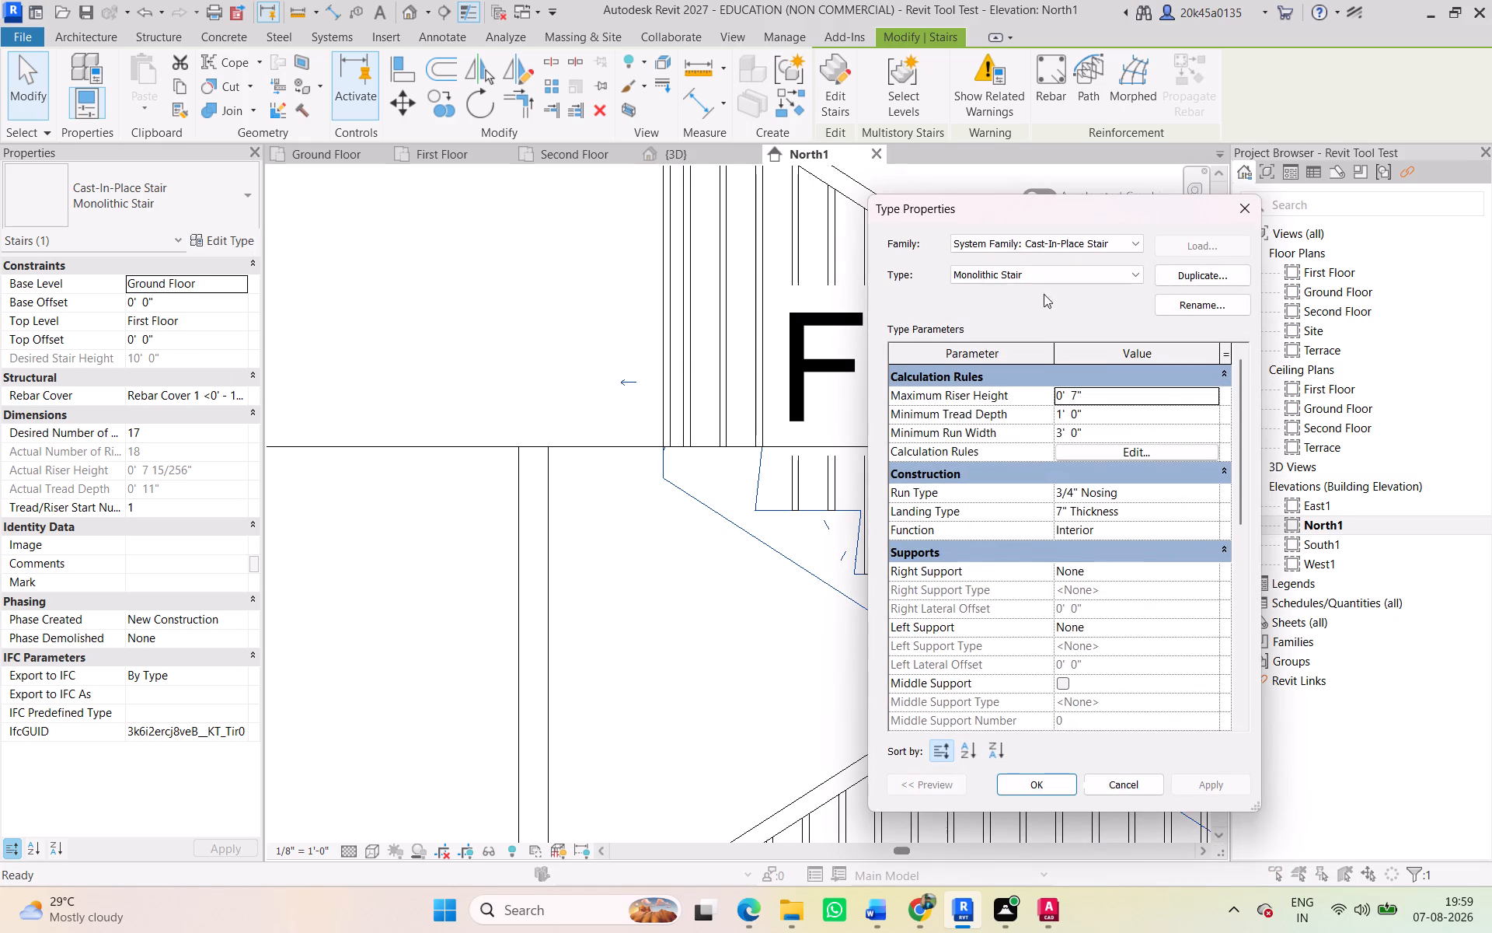
left_click(1099, 492)
left_click(1211, 487)
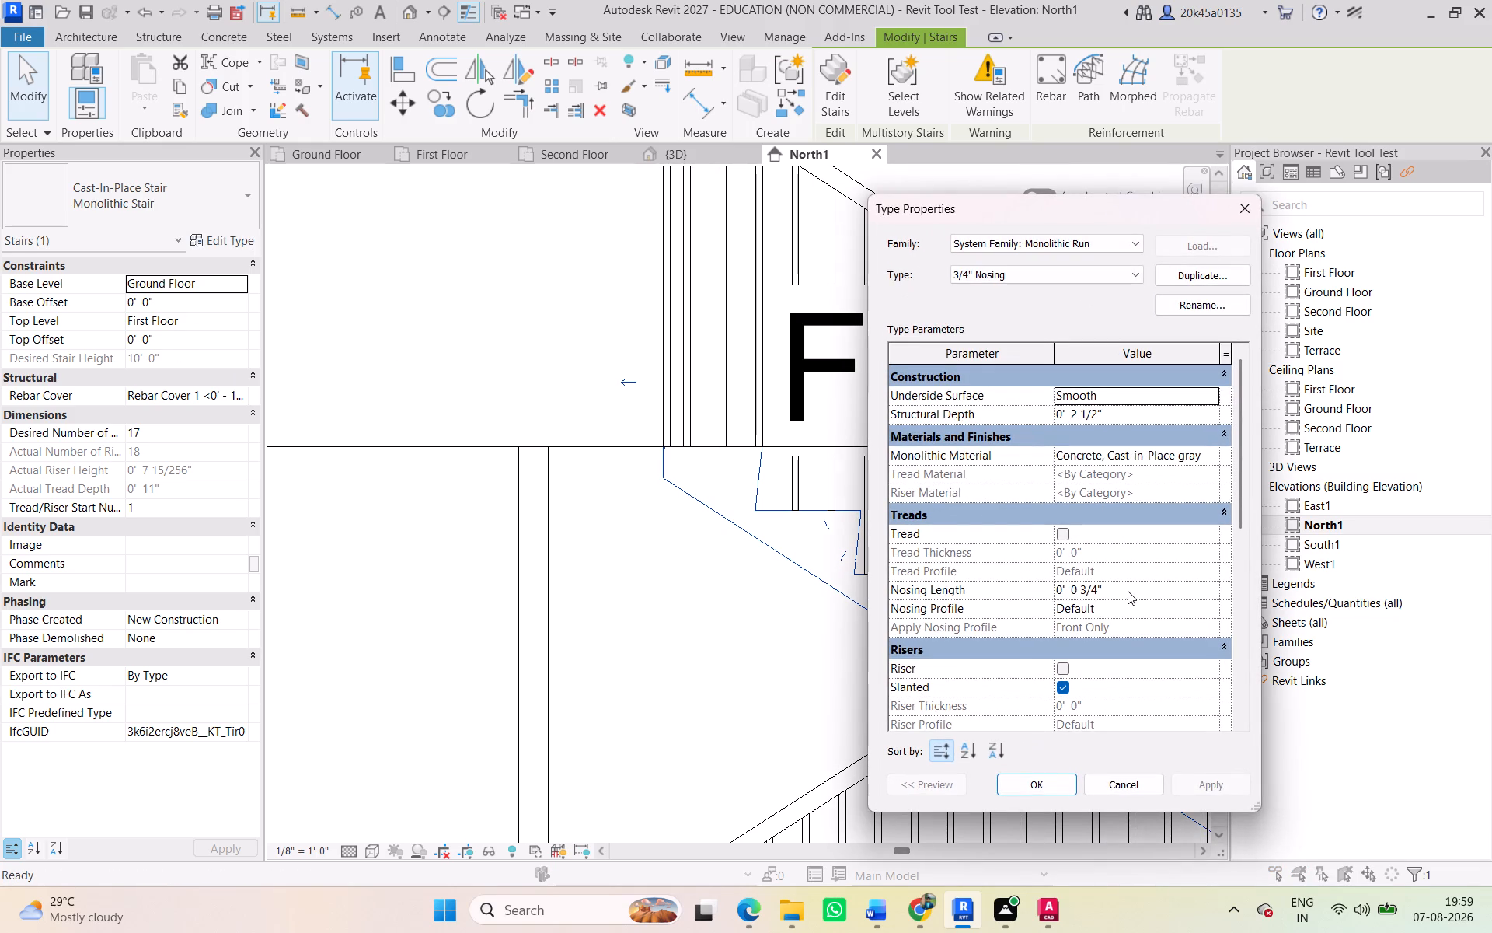
left_click(1125, 591)
key("space")
key("Return")
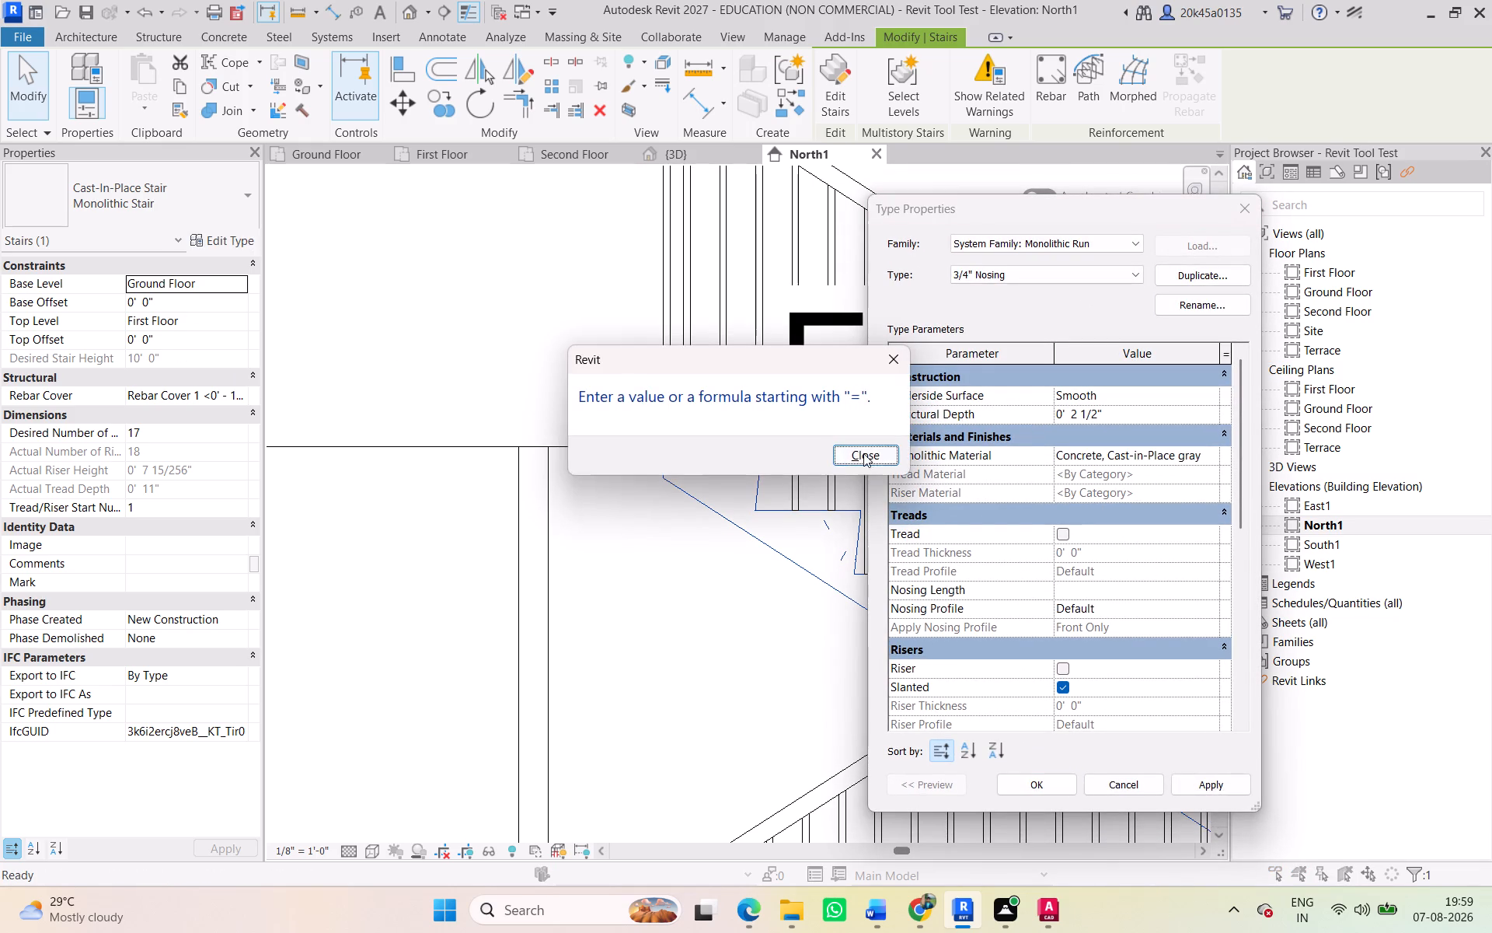
left_click(846, 455)
key("0")
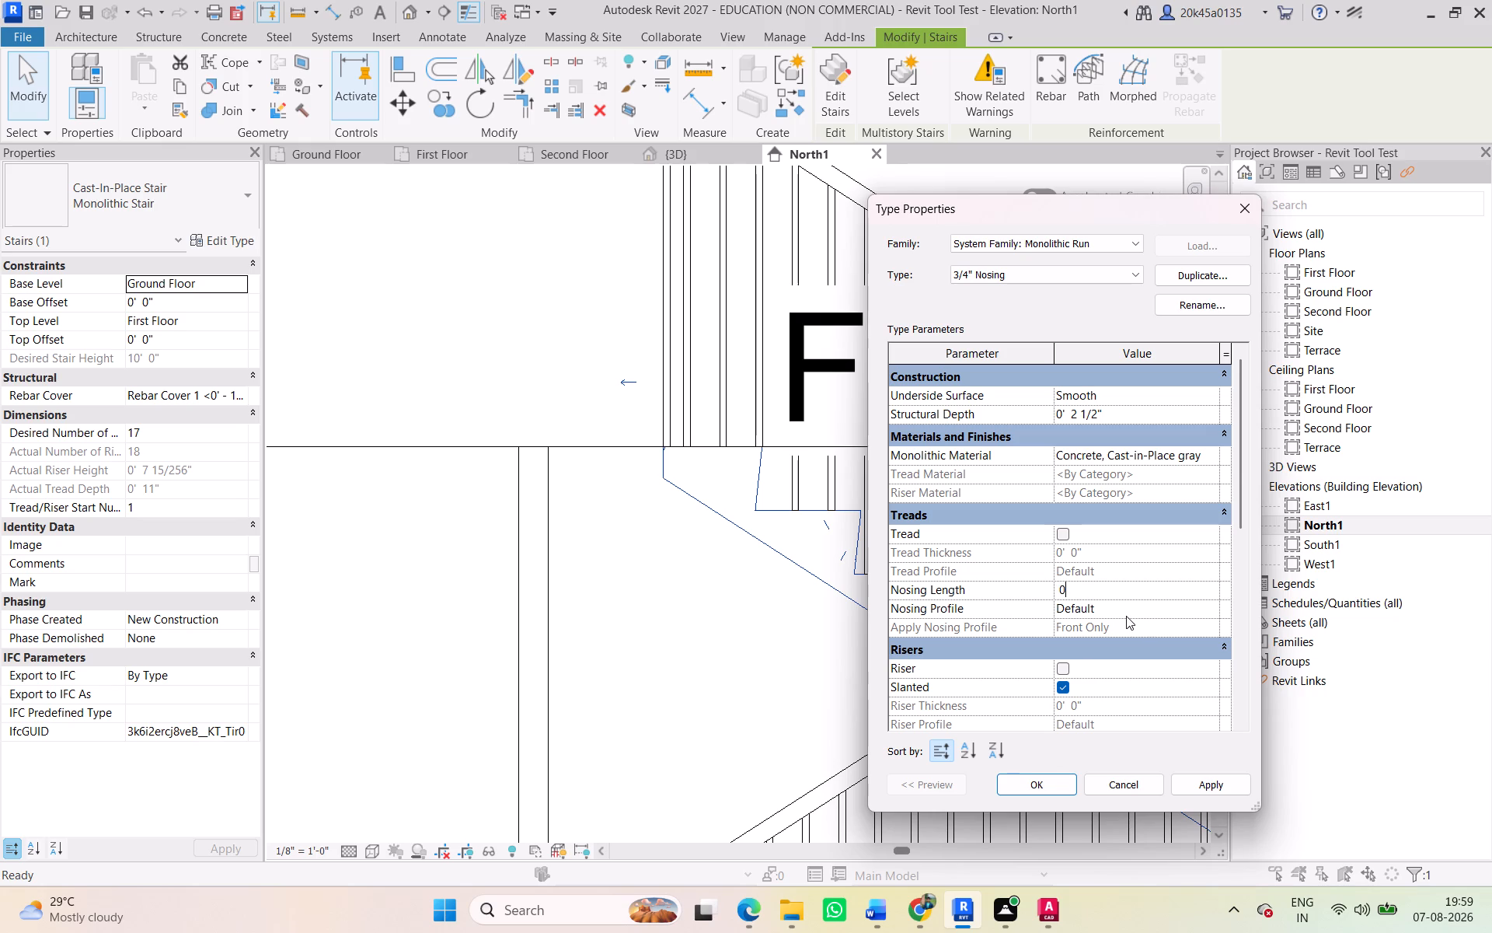
left_click(1034, 782)
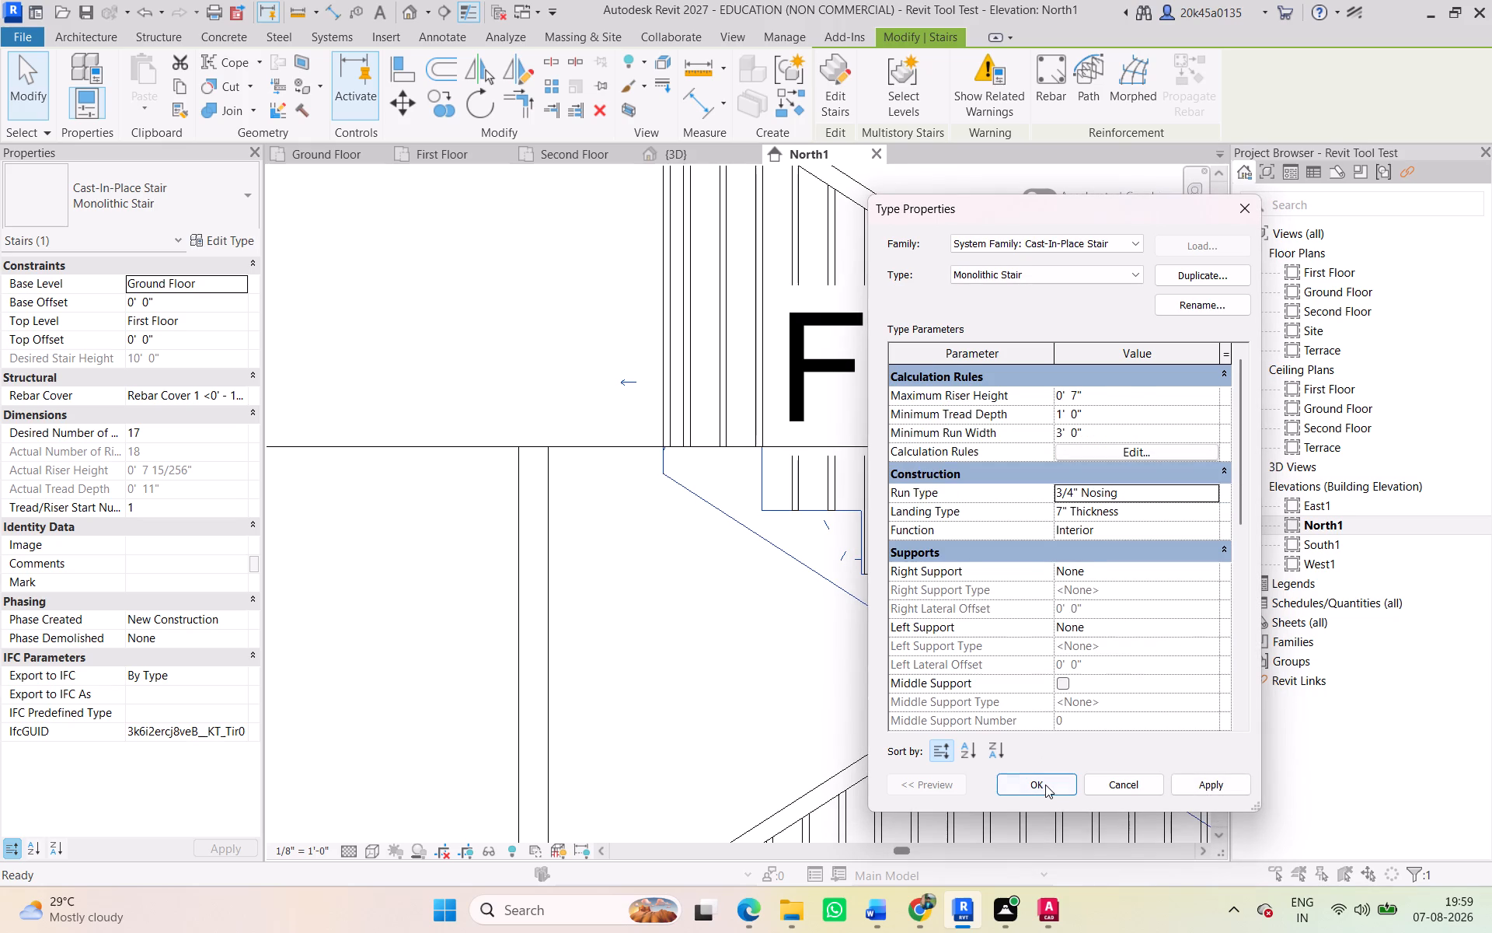
left_click(1045, 784)
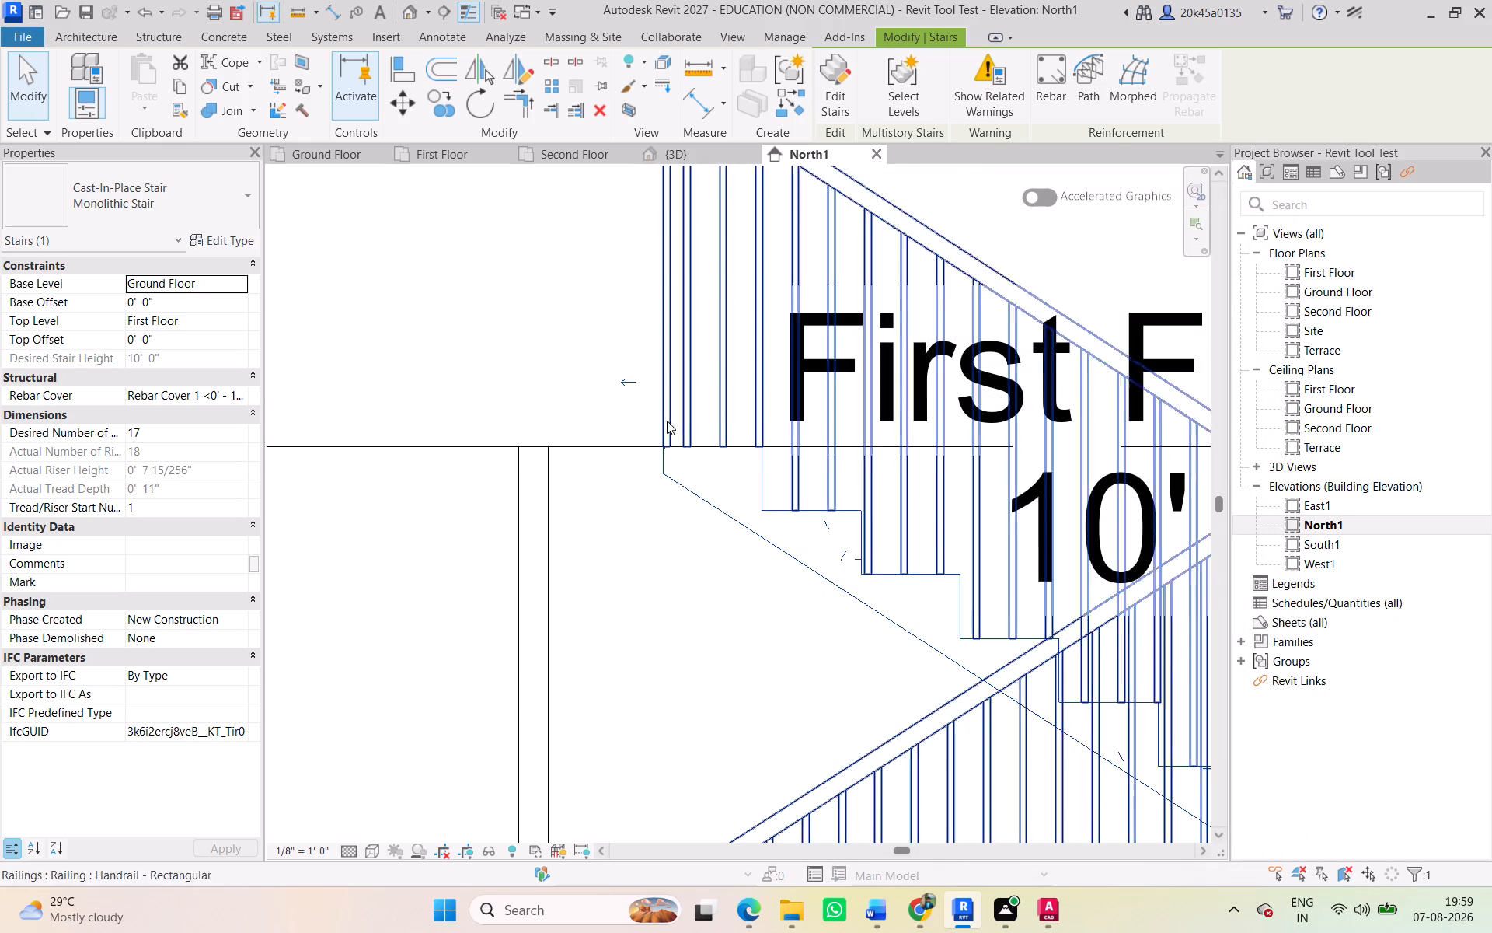
left_click(549, 389)
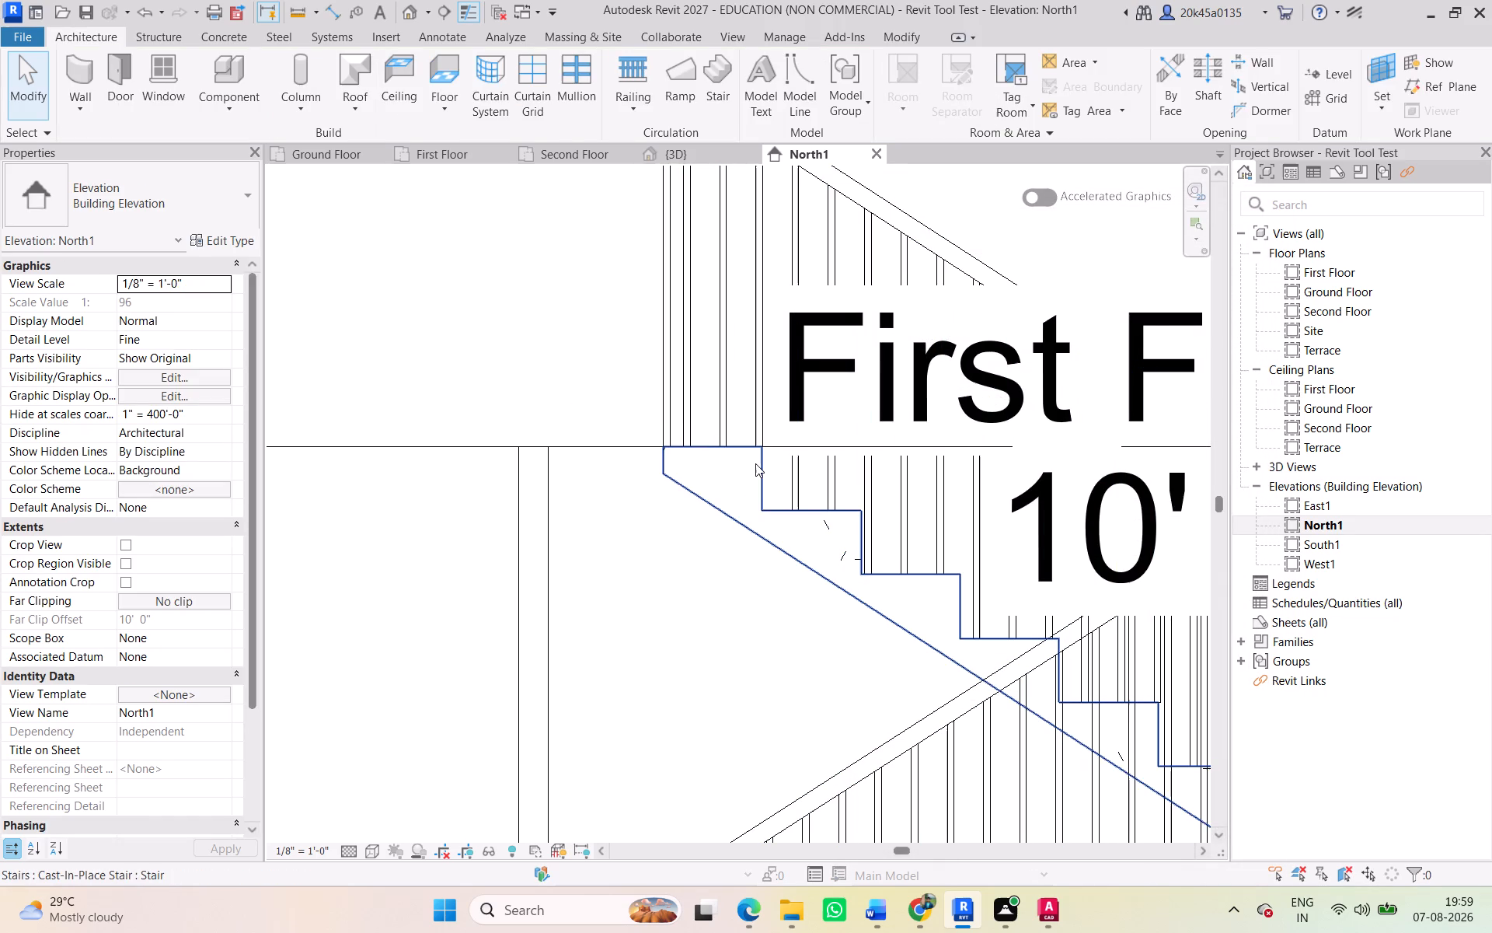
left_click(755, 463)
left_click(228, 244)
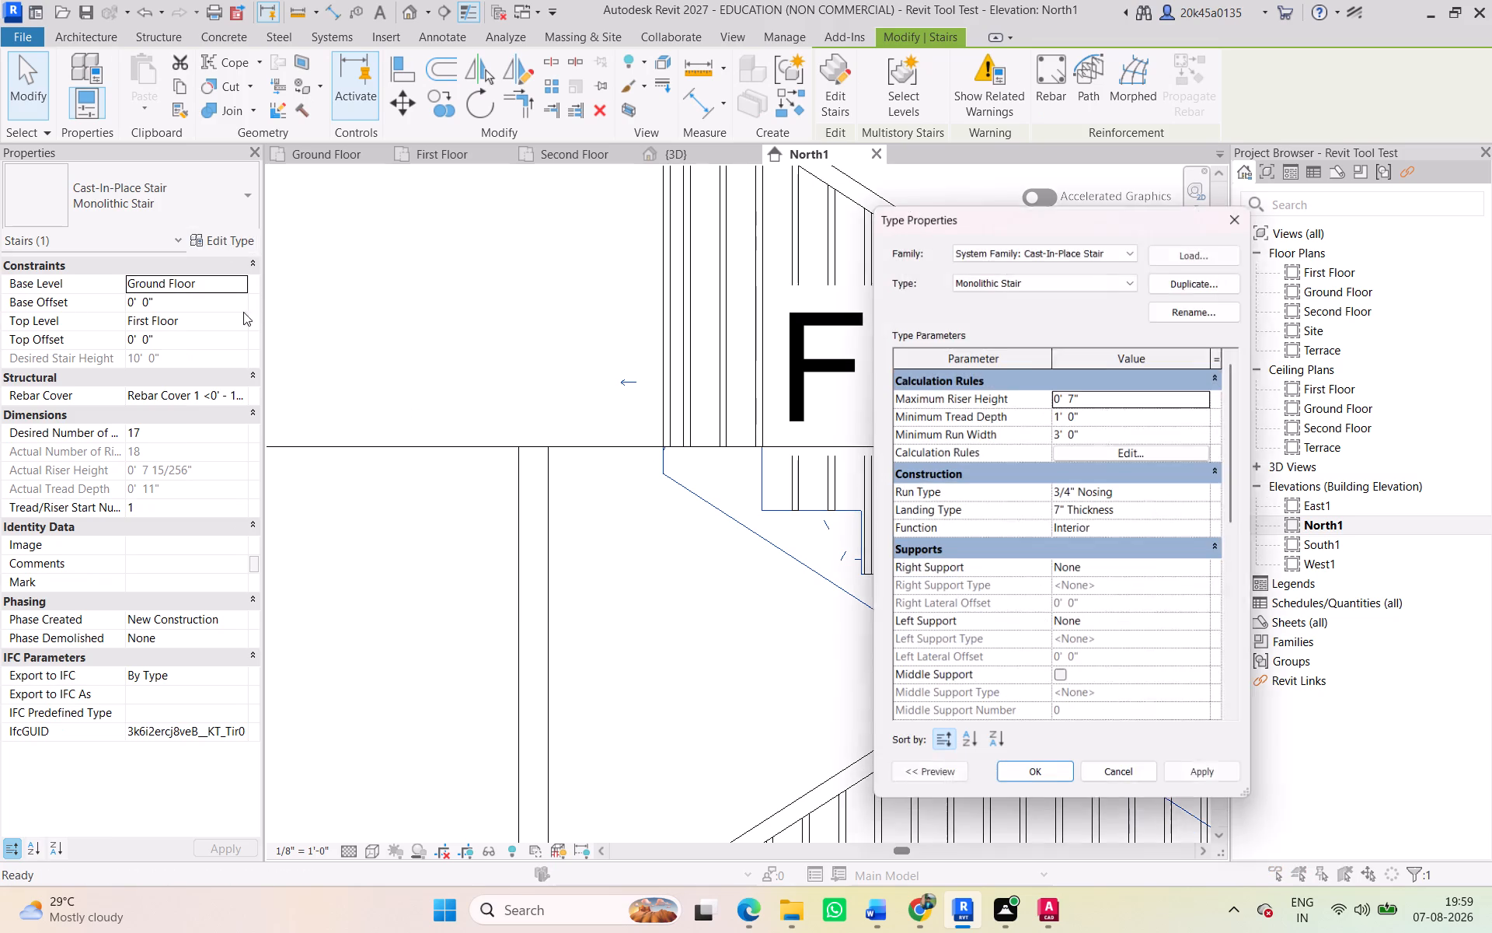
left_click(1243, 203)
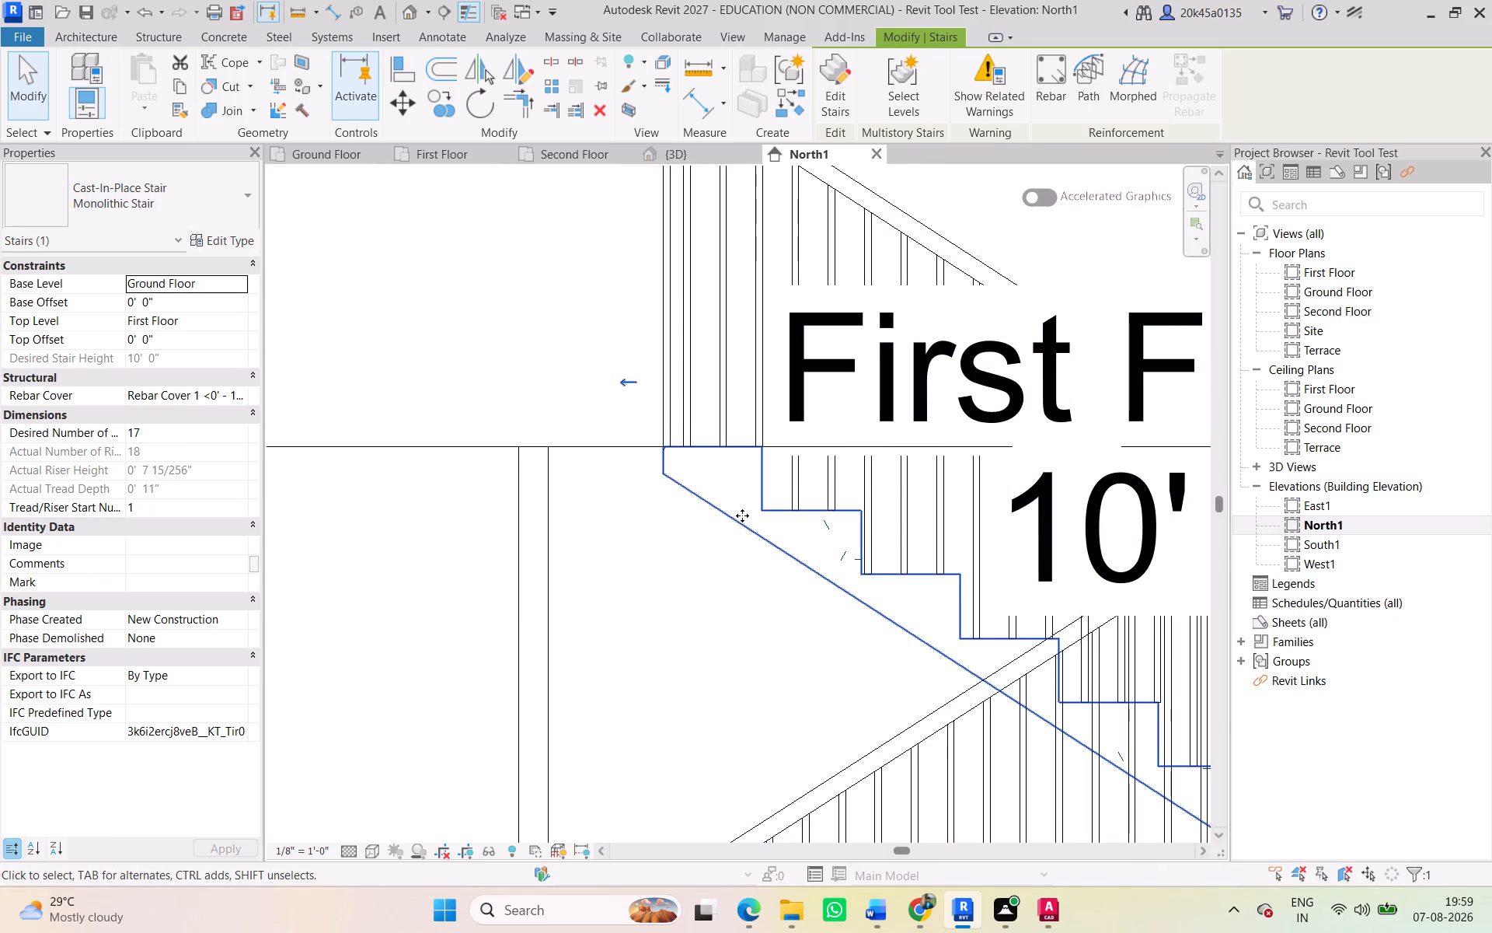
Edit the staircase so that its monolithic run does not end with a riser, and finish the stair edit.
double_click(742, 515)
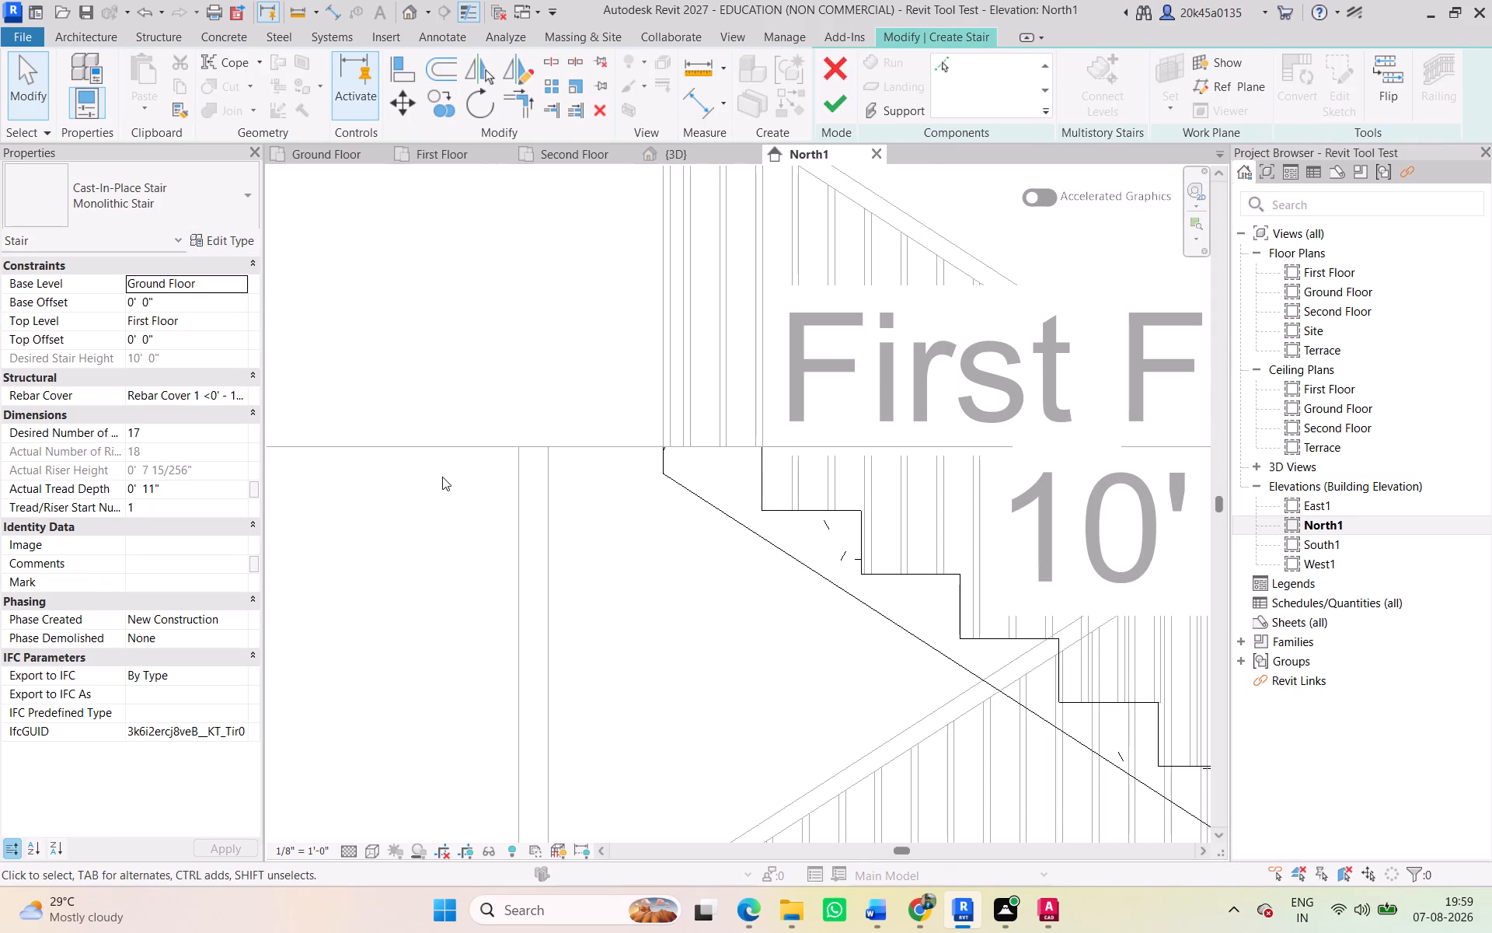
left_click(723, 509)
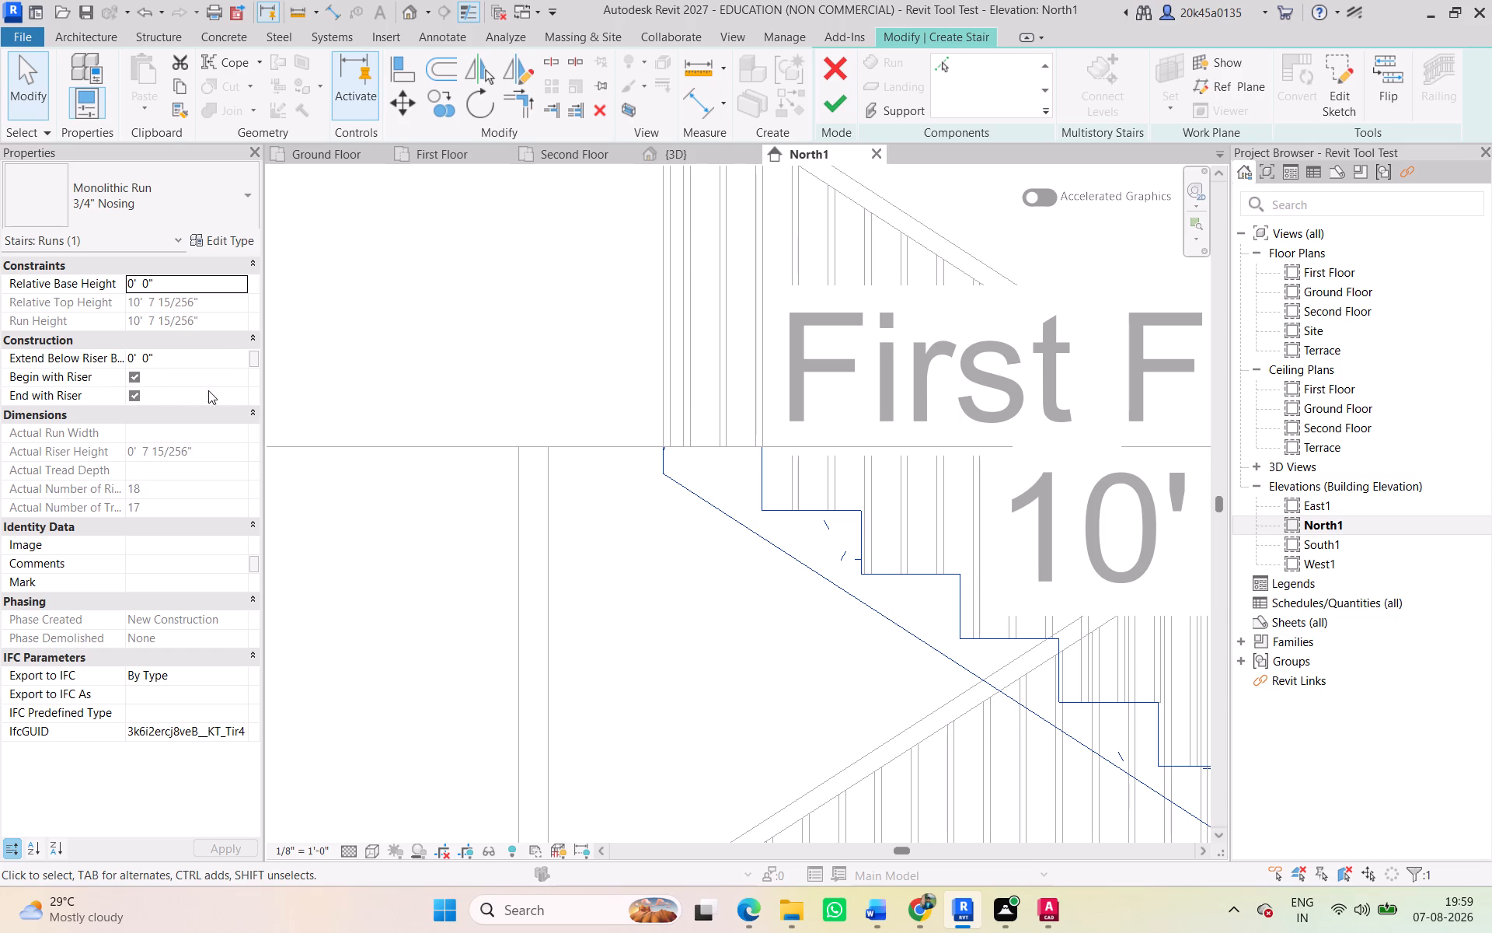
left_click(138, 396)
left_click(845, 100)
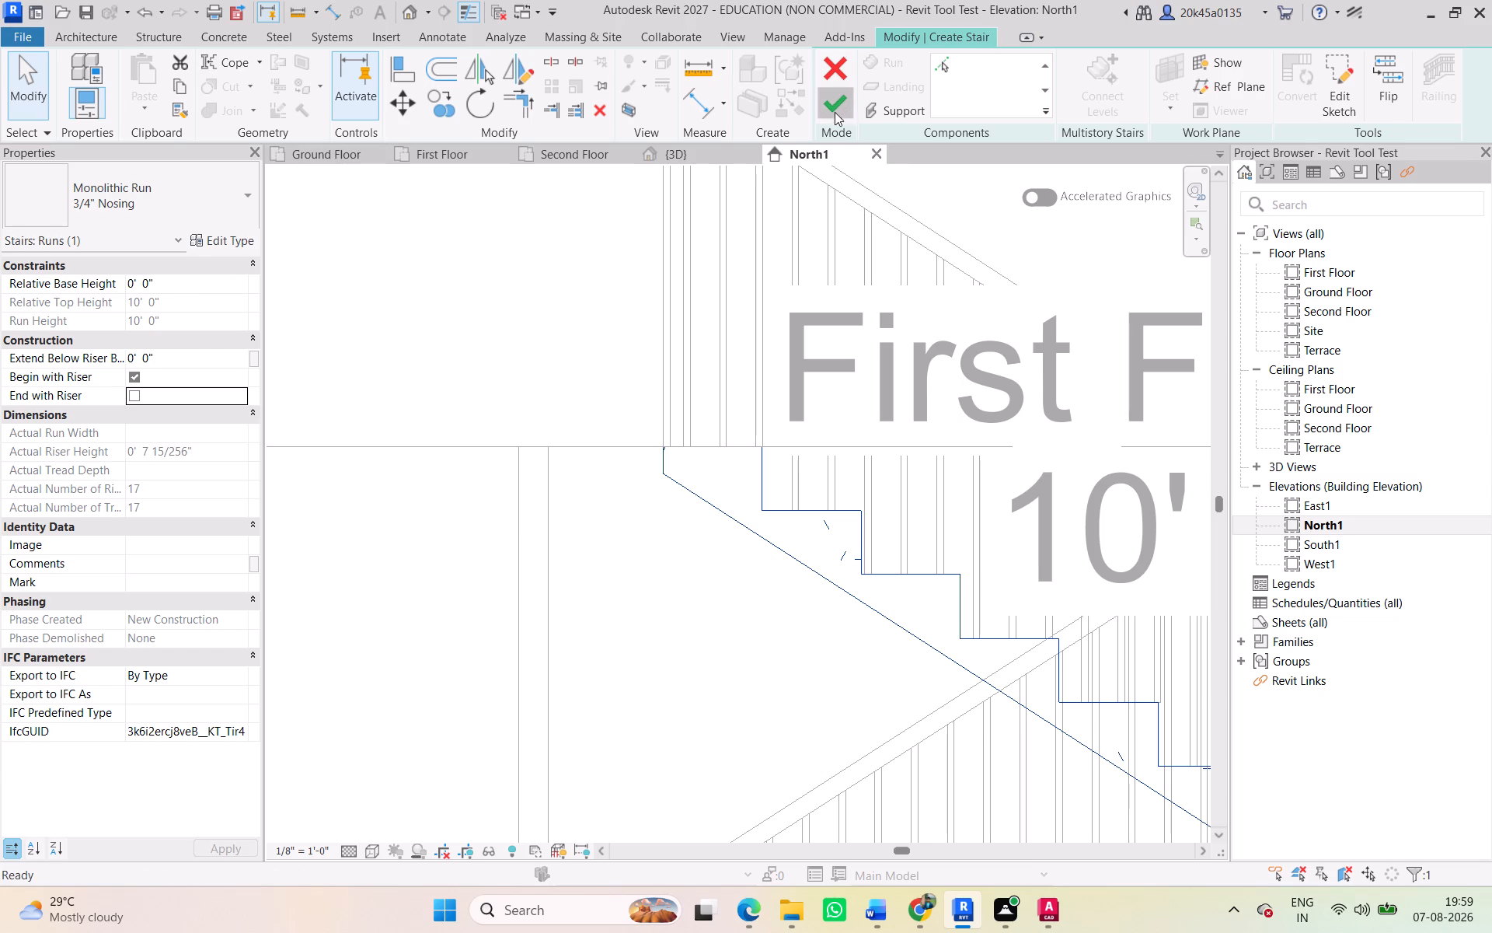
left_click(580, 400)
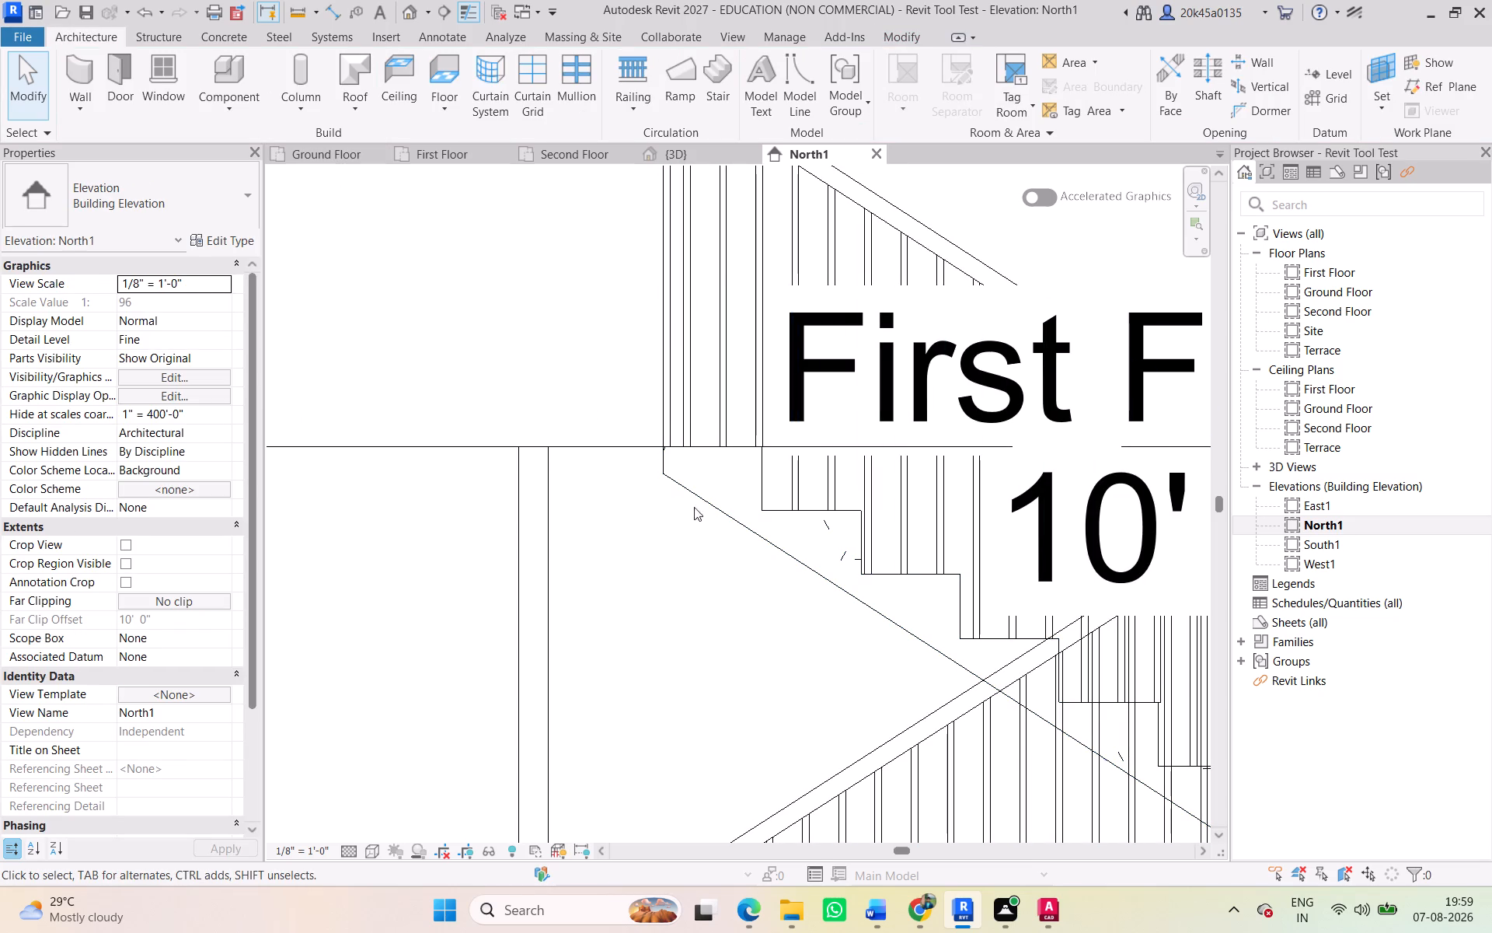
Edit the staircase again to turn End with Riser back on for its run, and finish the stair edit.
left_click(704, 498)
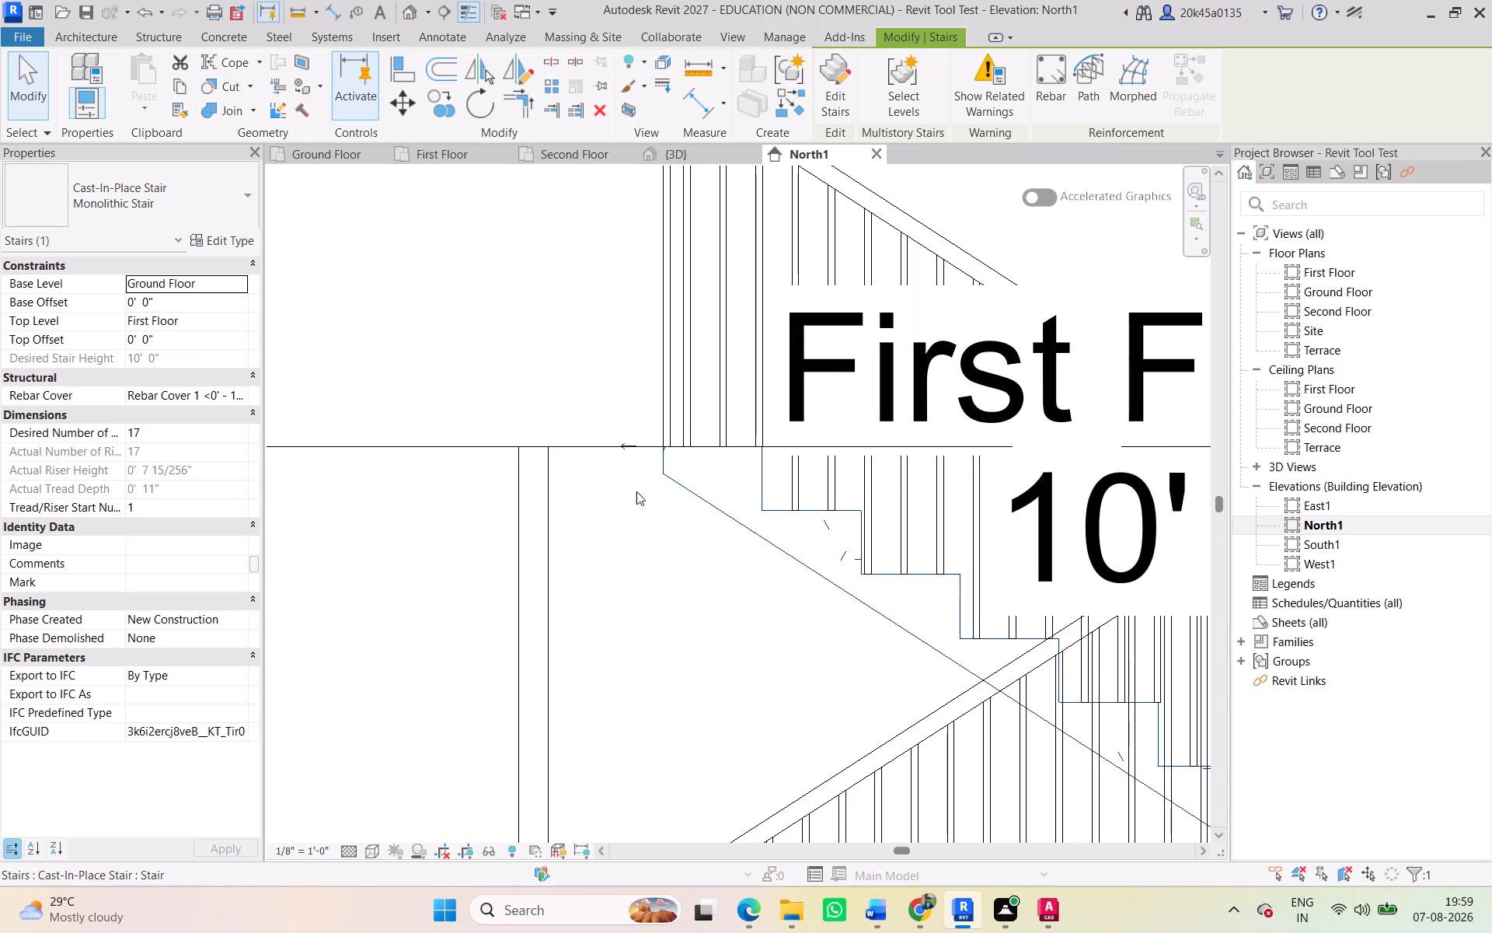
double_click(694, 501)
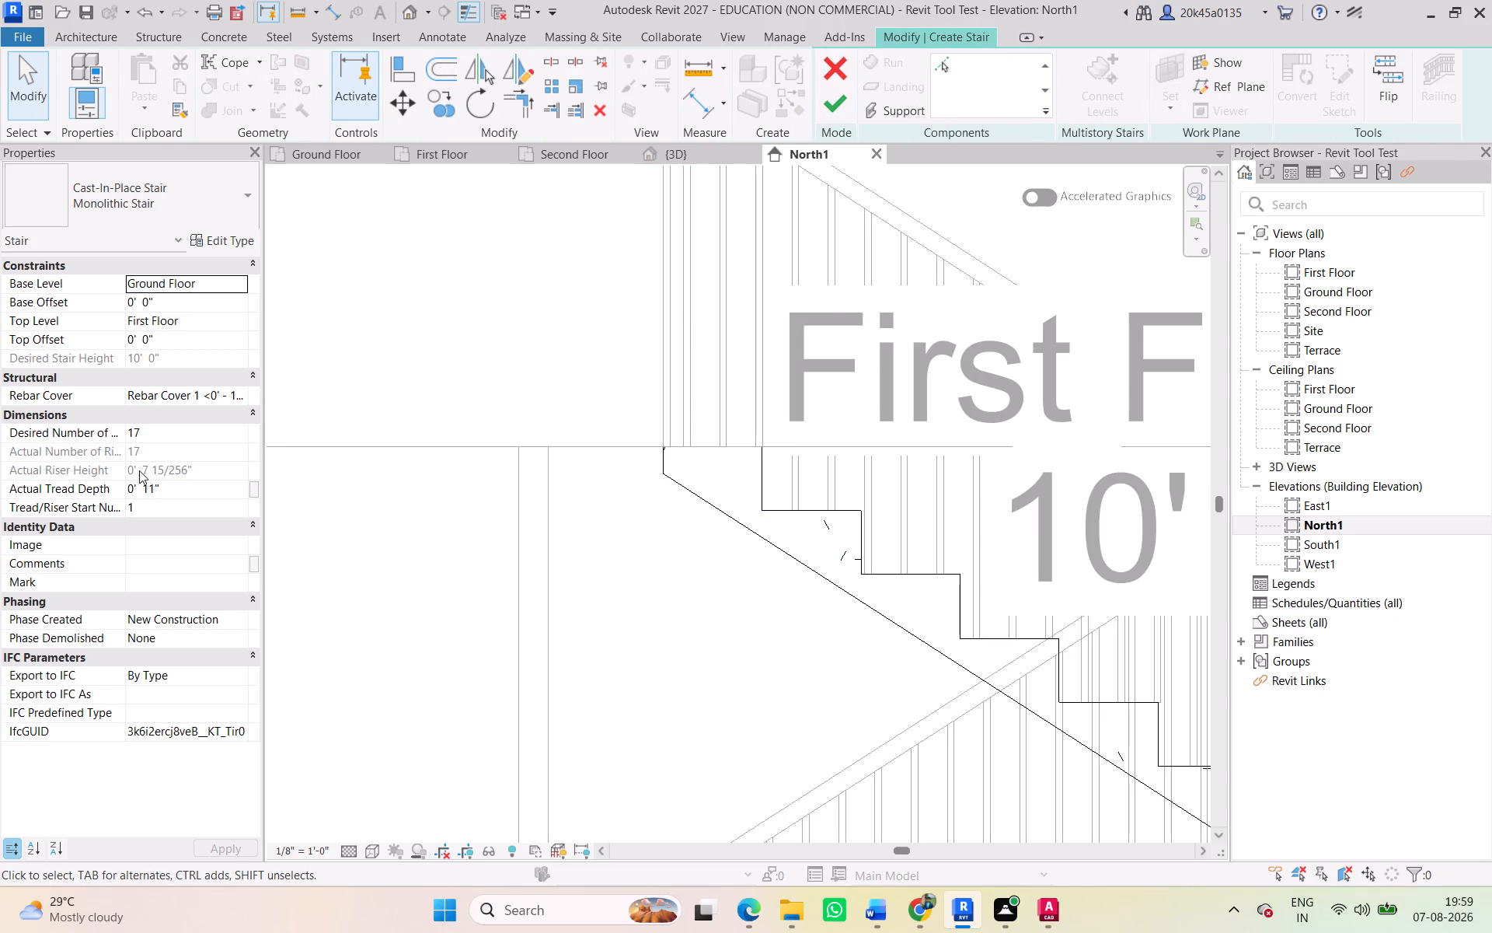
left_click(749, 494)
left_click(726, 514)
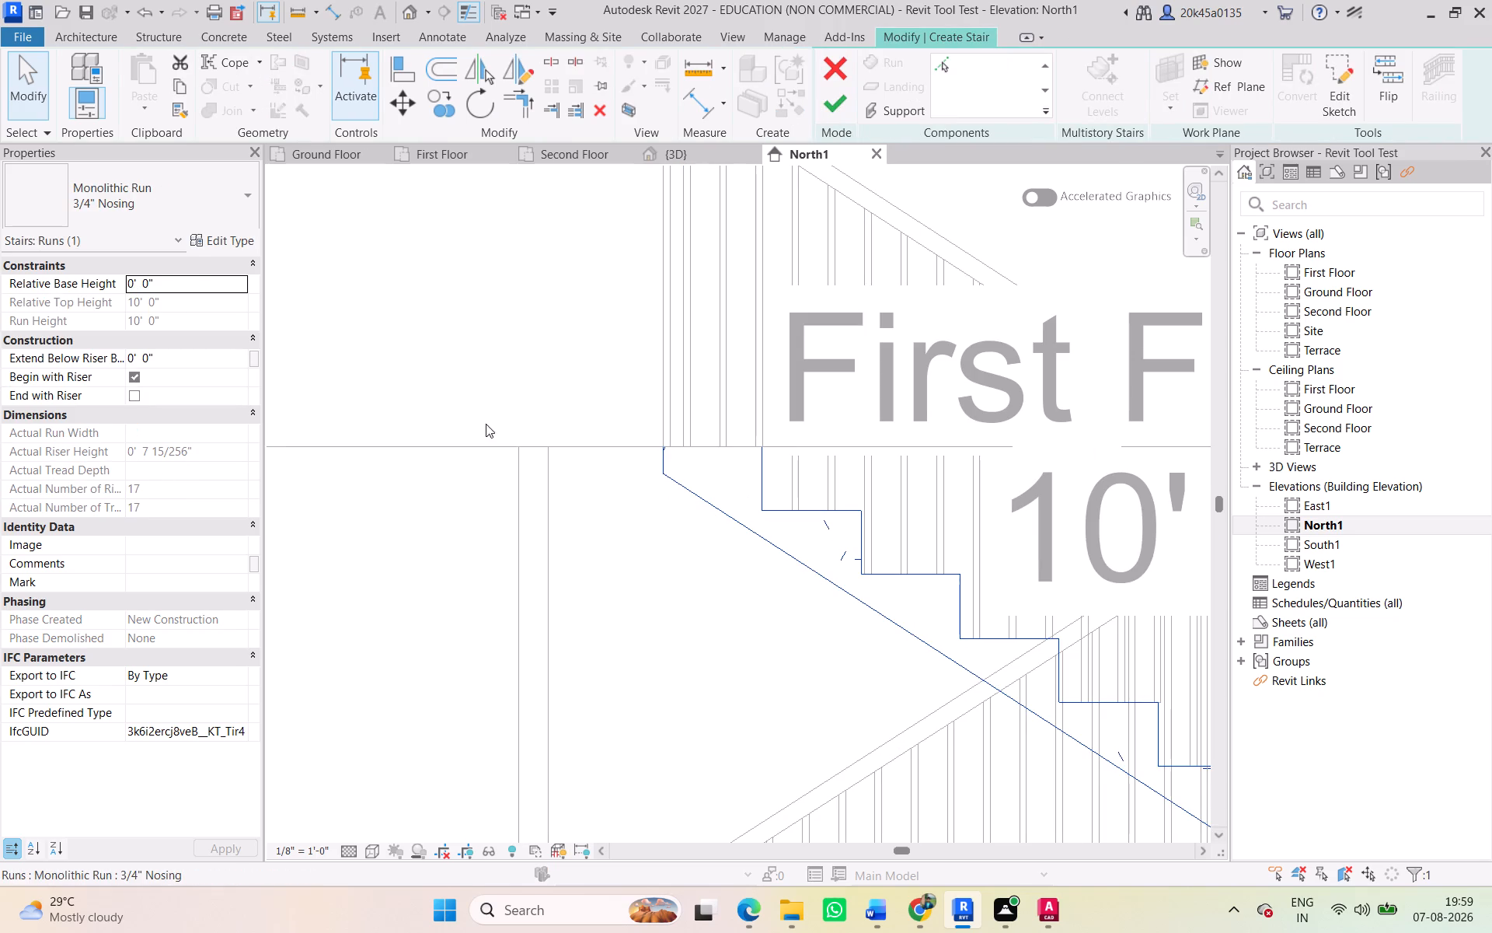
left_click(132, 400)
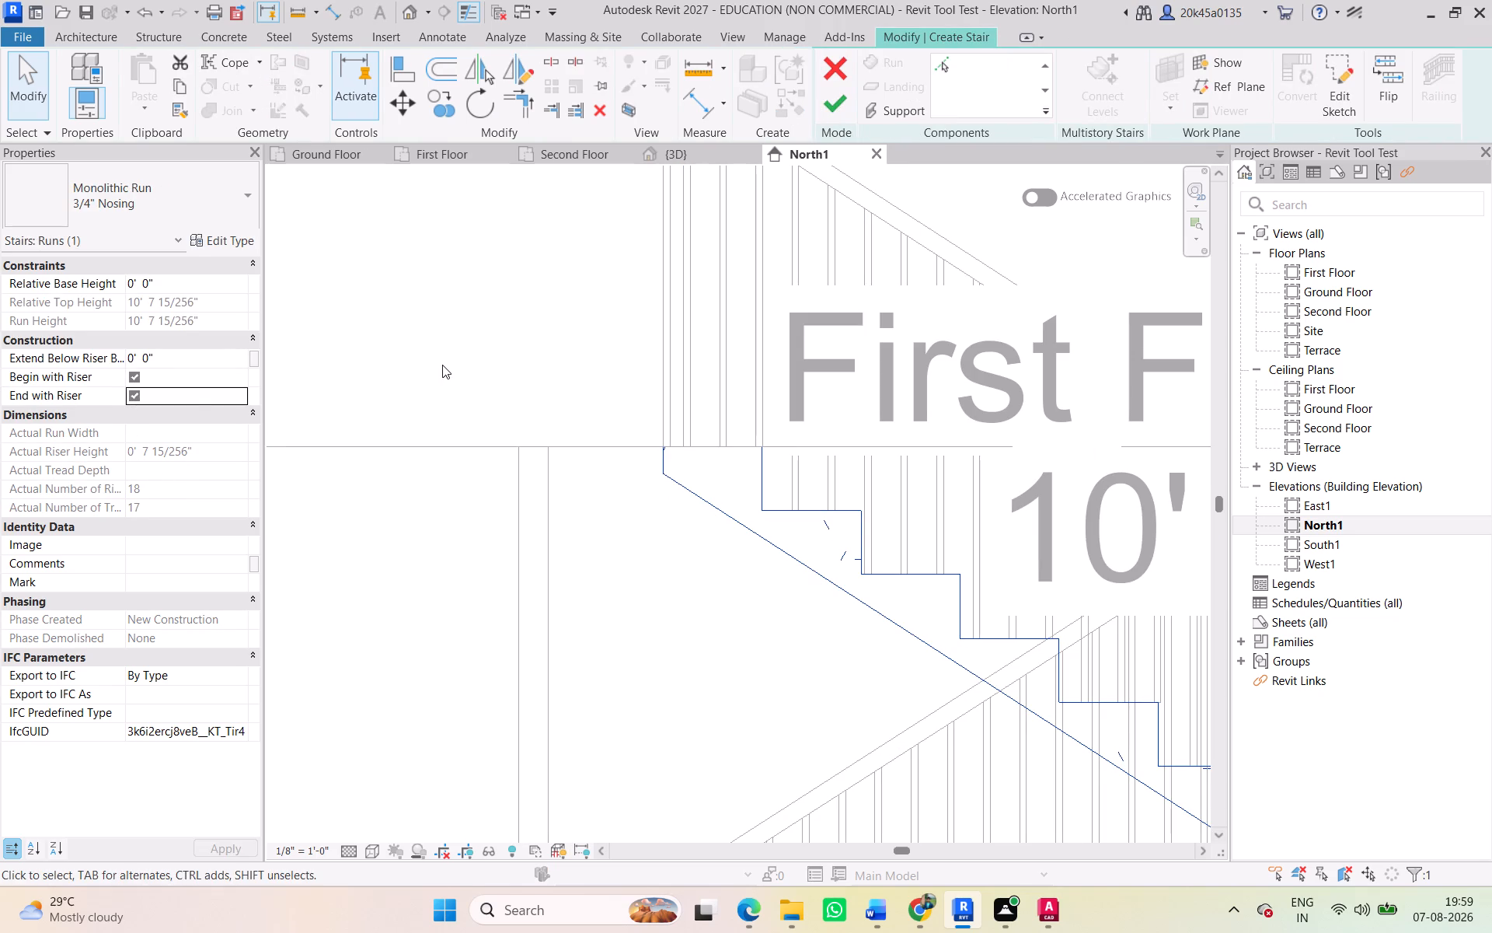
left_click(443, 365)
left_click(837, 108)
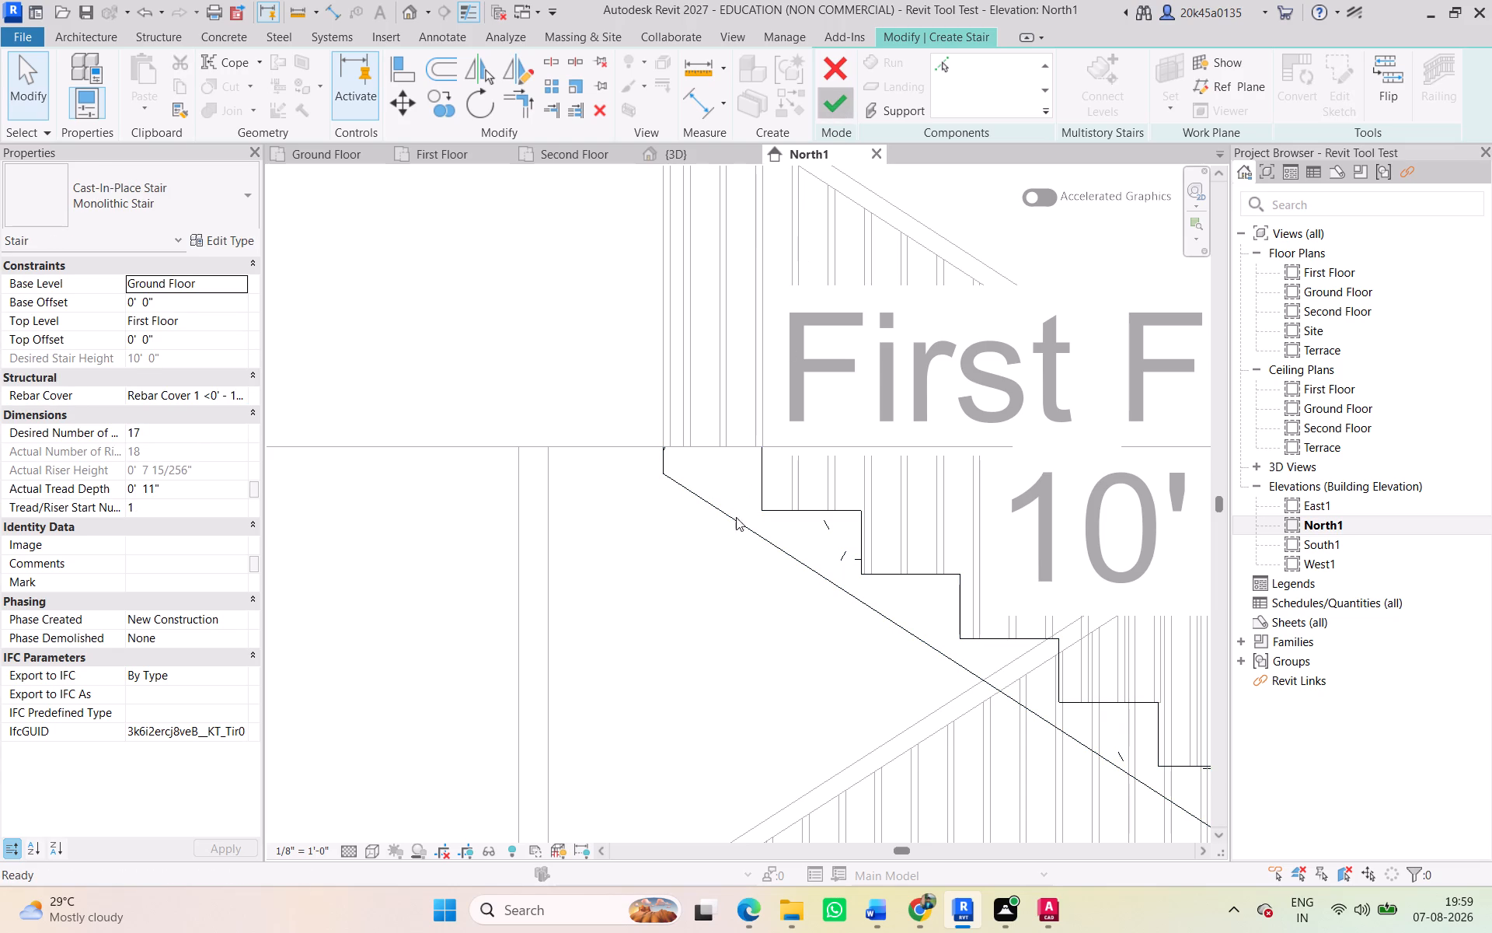
Examine the whole staircase against the Ground Floor and First Floor levels in the North1 elevation.
scroll(712, 584, "down", 2)
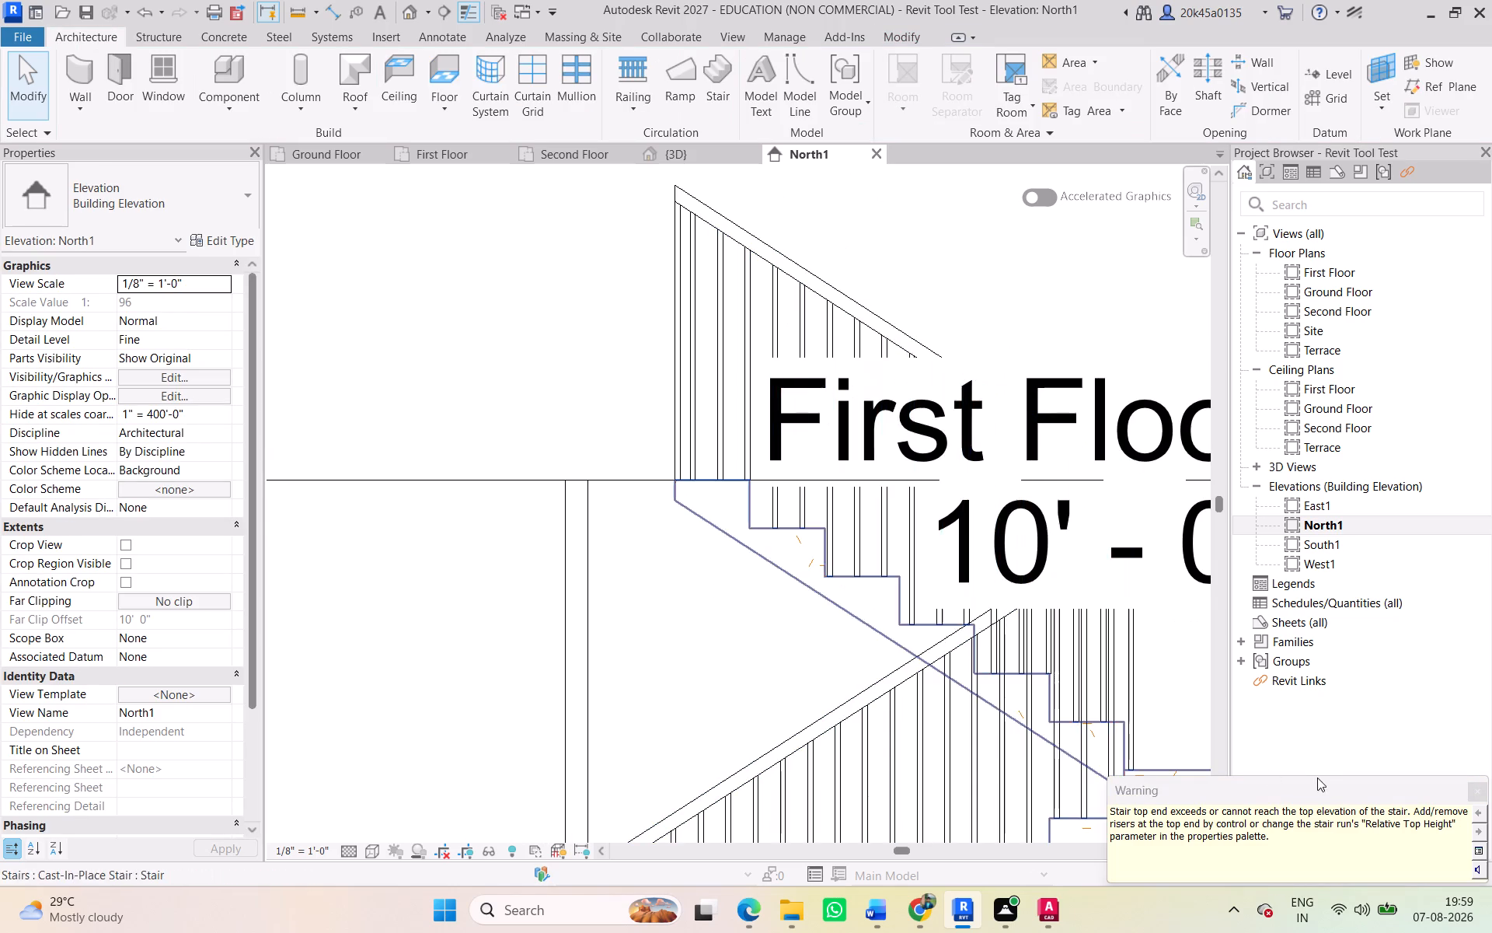
scroll(545, 650, "down", 3)
middle_click_drag(539, 637, 528, 435)
scroll(636, 657, "down", 1)
middle_click_drag(626, 653, 636, 554)
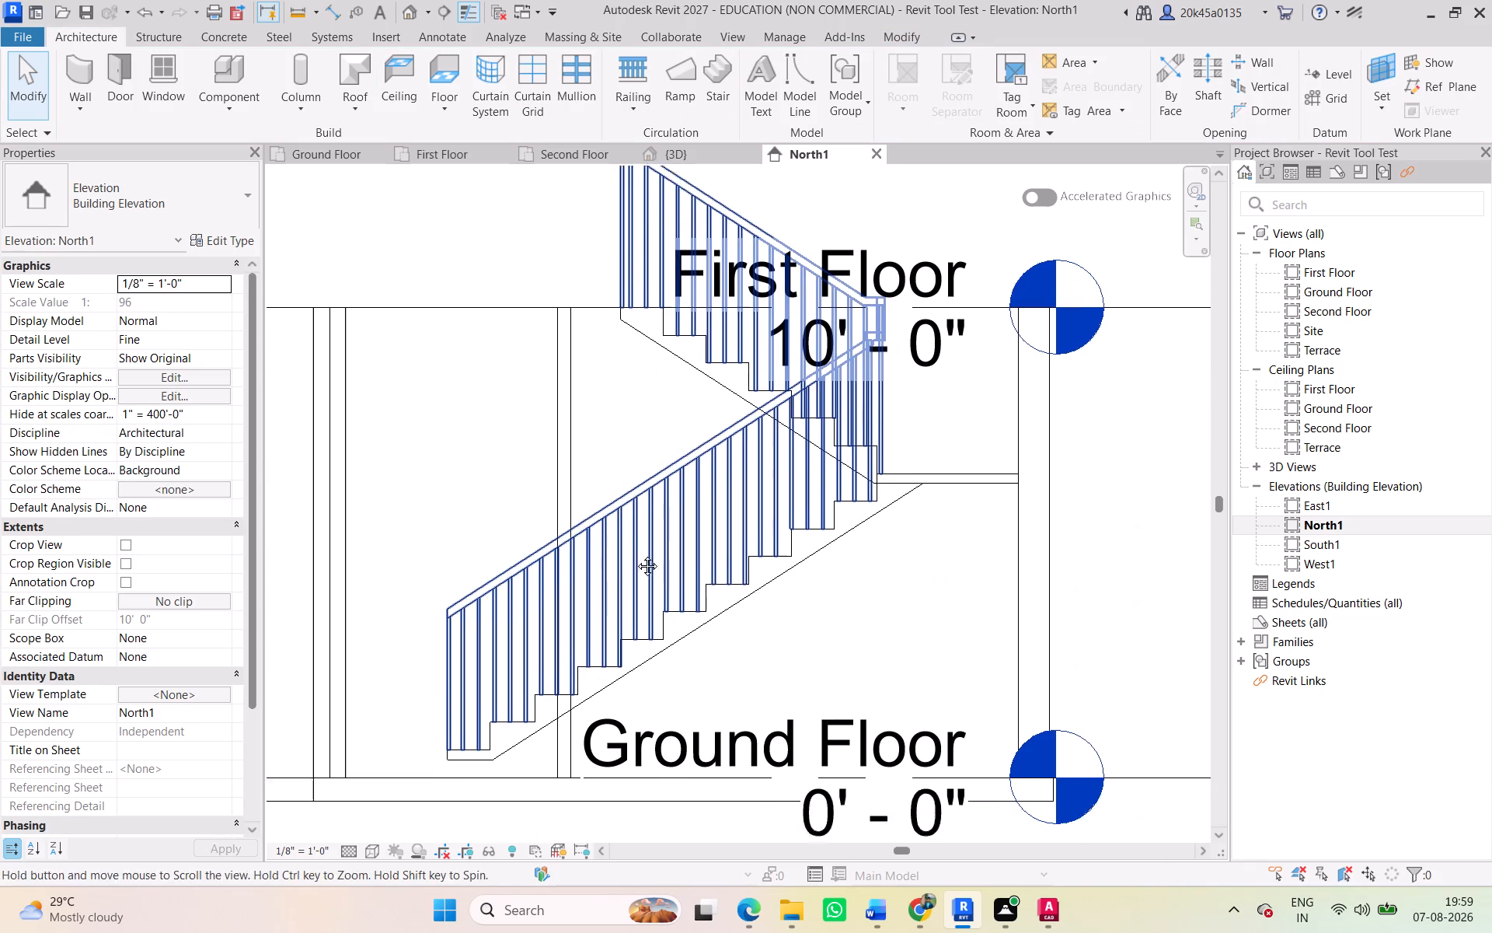
middle_click_drag(636, 554, 637, 549)
left_click(762, 637)
scroll(702, 522, "down", 2)
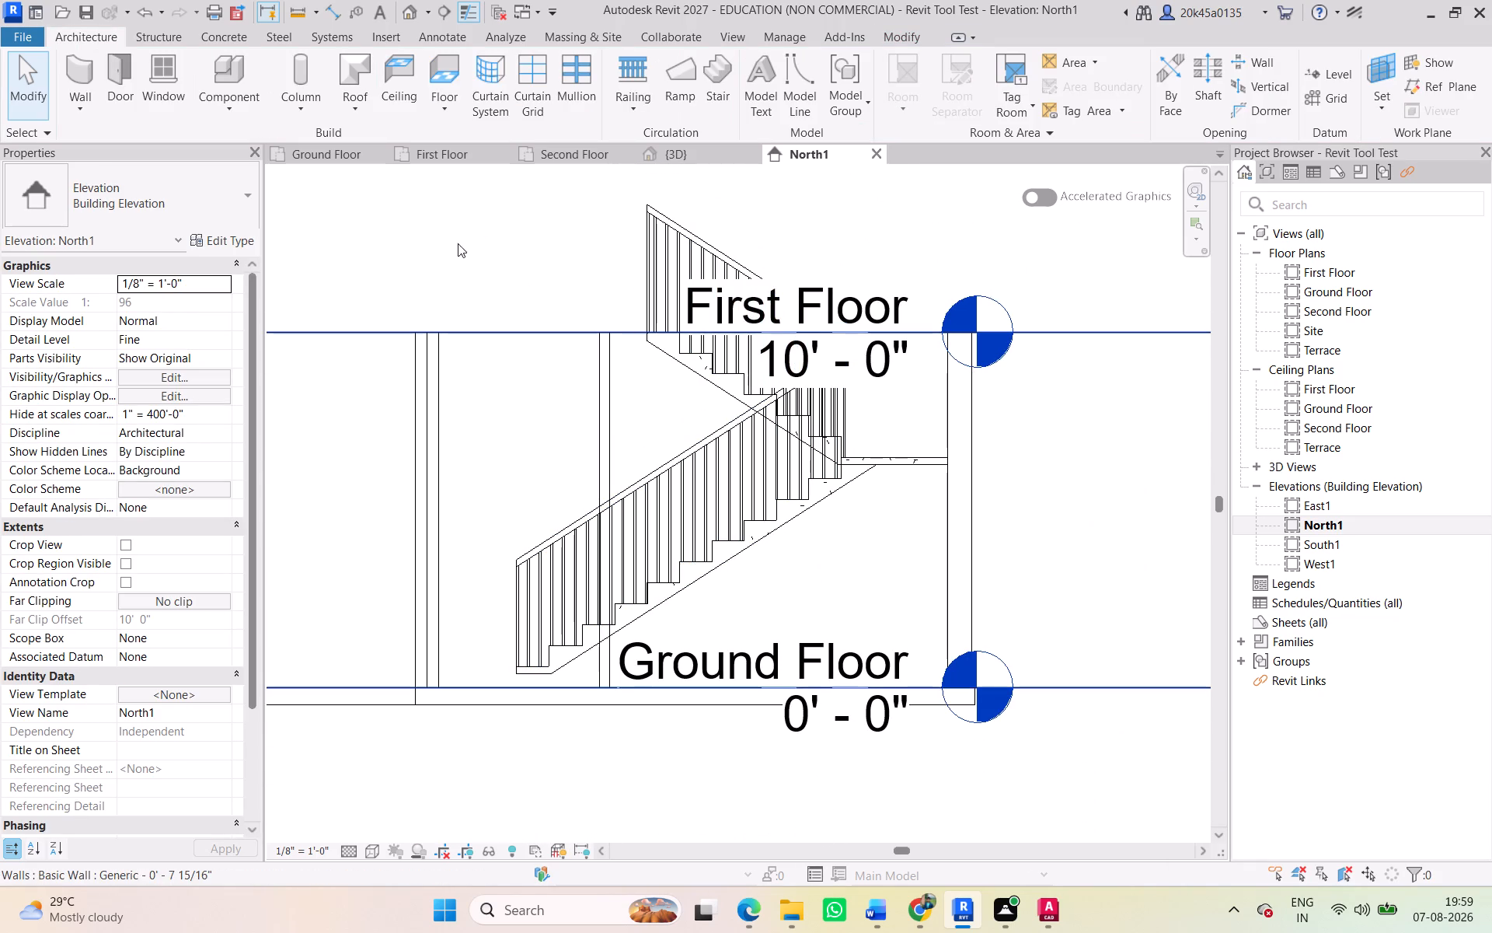
scroll(708, 378, "down", 9)
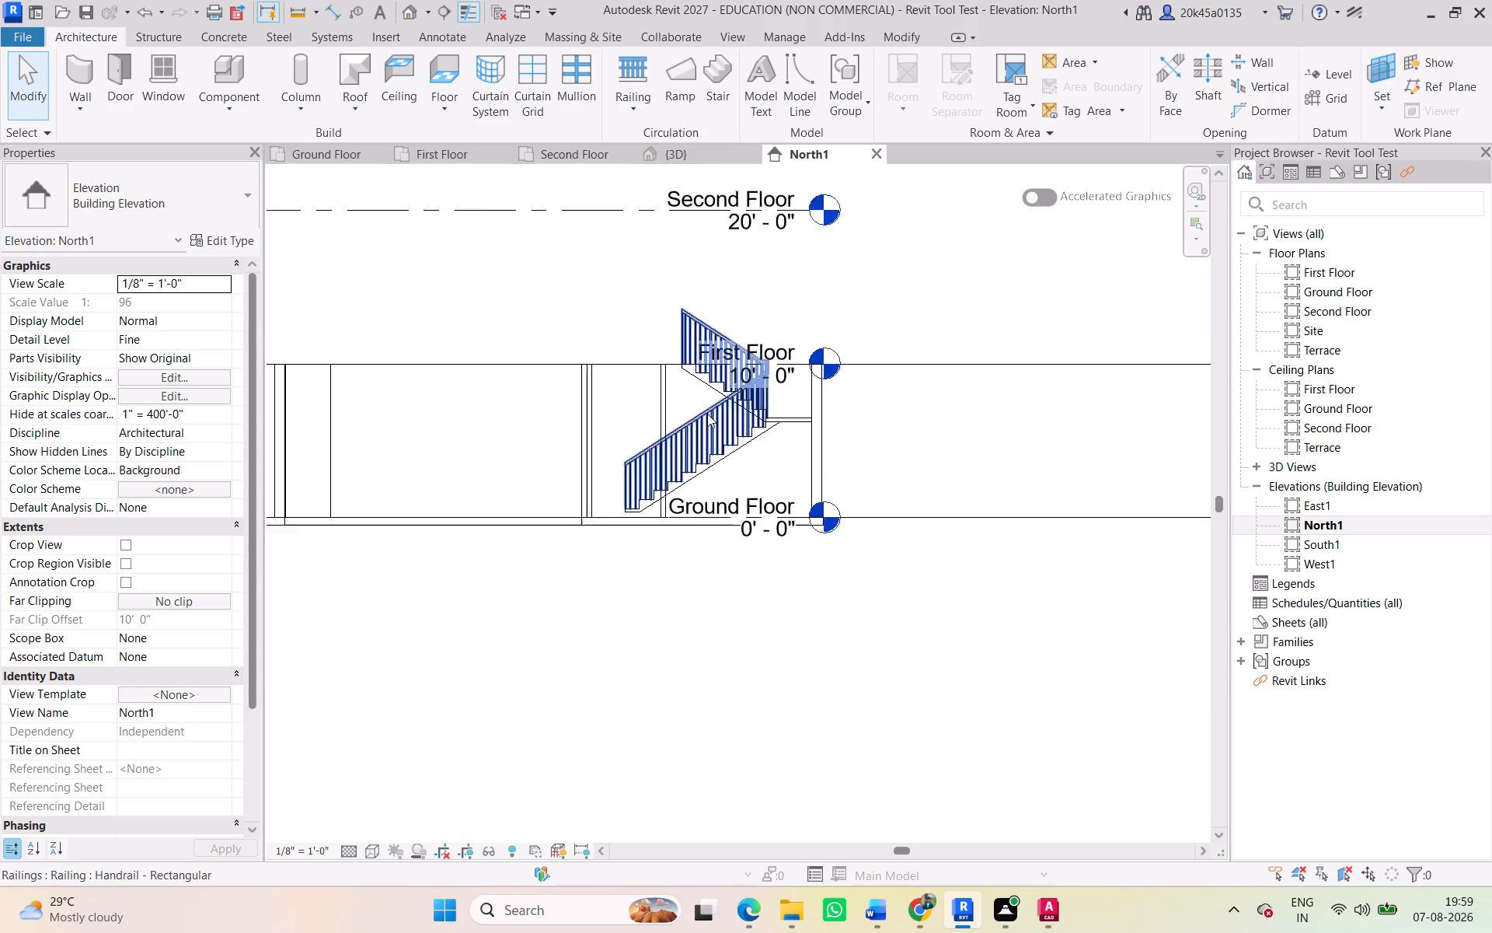
scroll(692, 411, "up", 4)
scroll(664, 501, "up", 5)
scroll(612, 542, "up", 3)
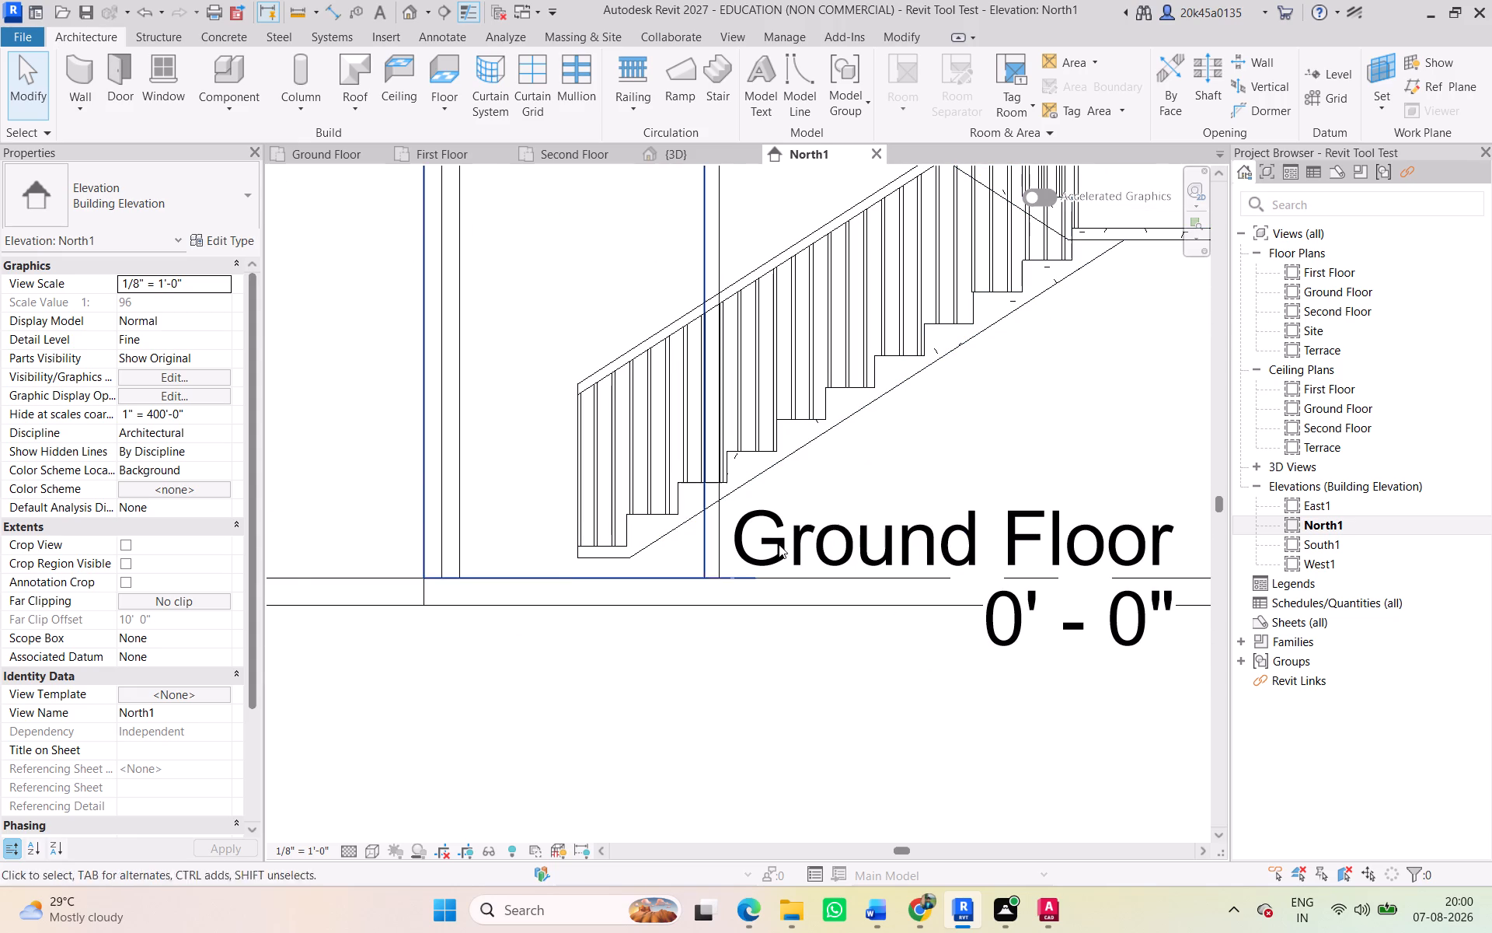
Turn off End with Riser for the staircase's monolithic run.
left_click(814, 452)
scroll(815, 460, "down", 2)
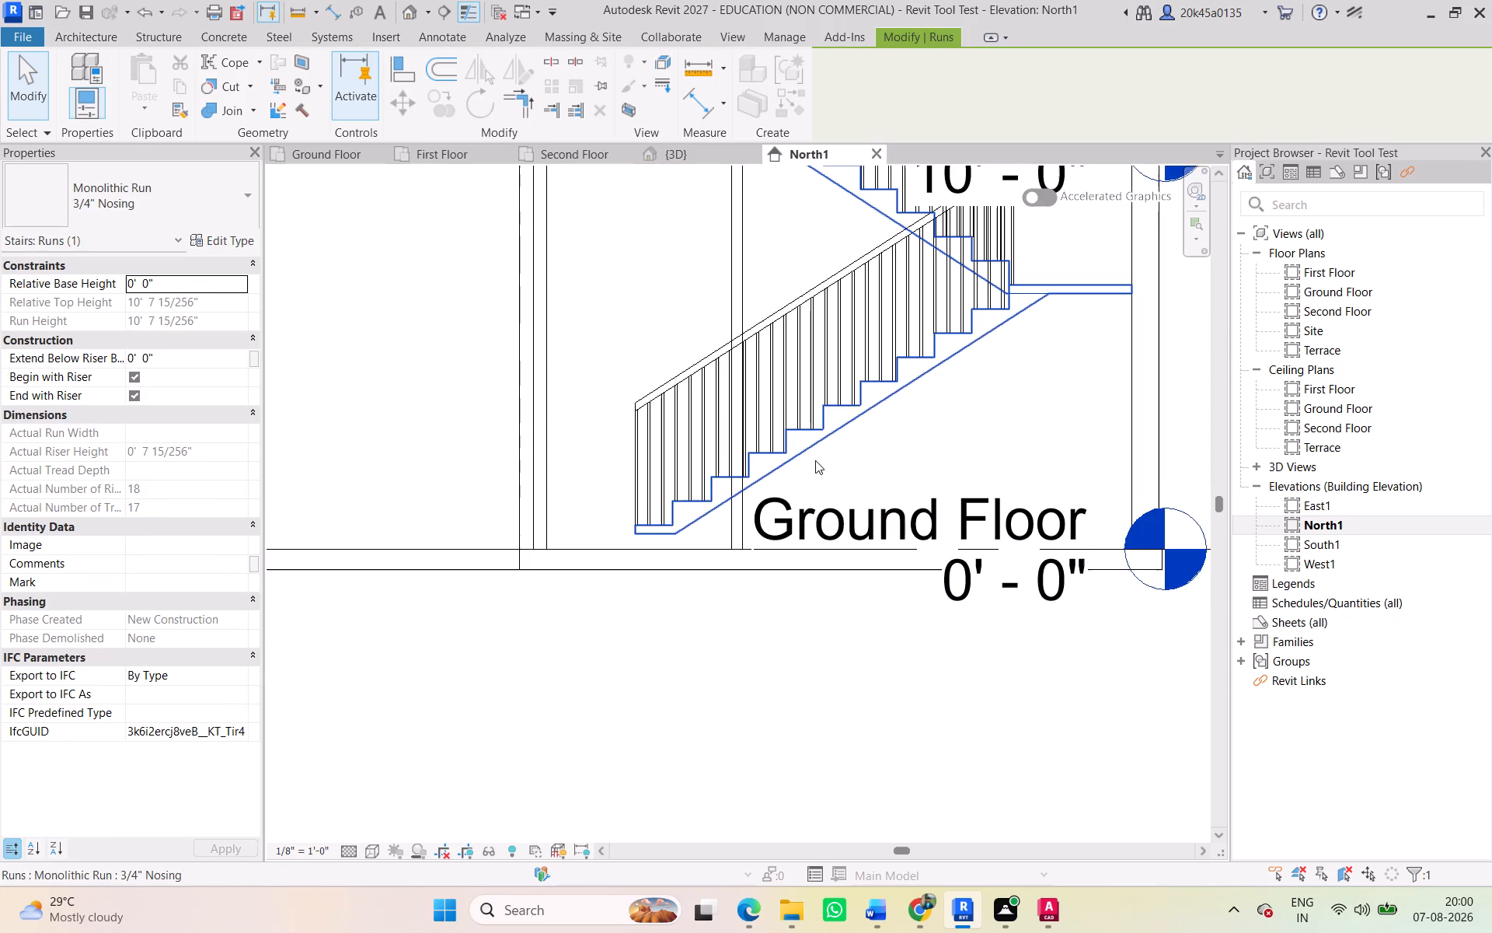
middle_click_drag(815, 460, 809, 499)
scroll(810, 490, "down", 1)
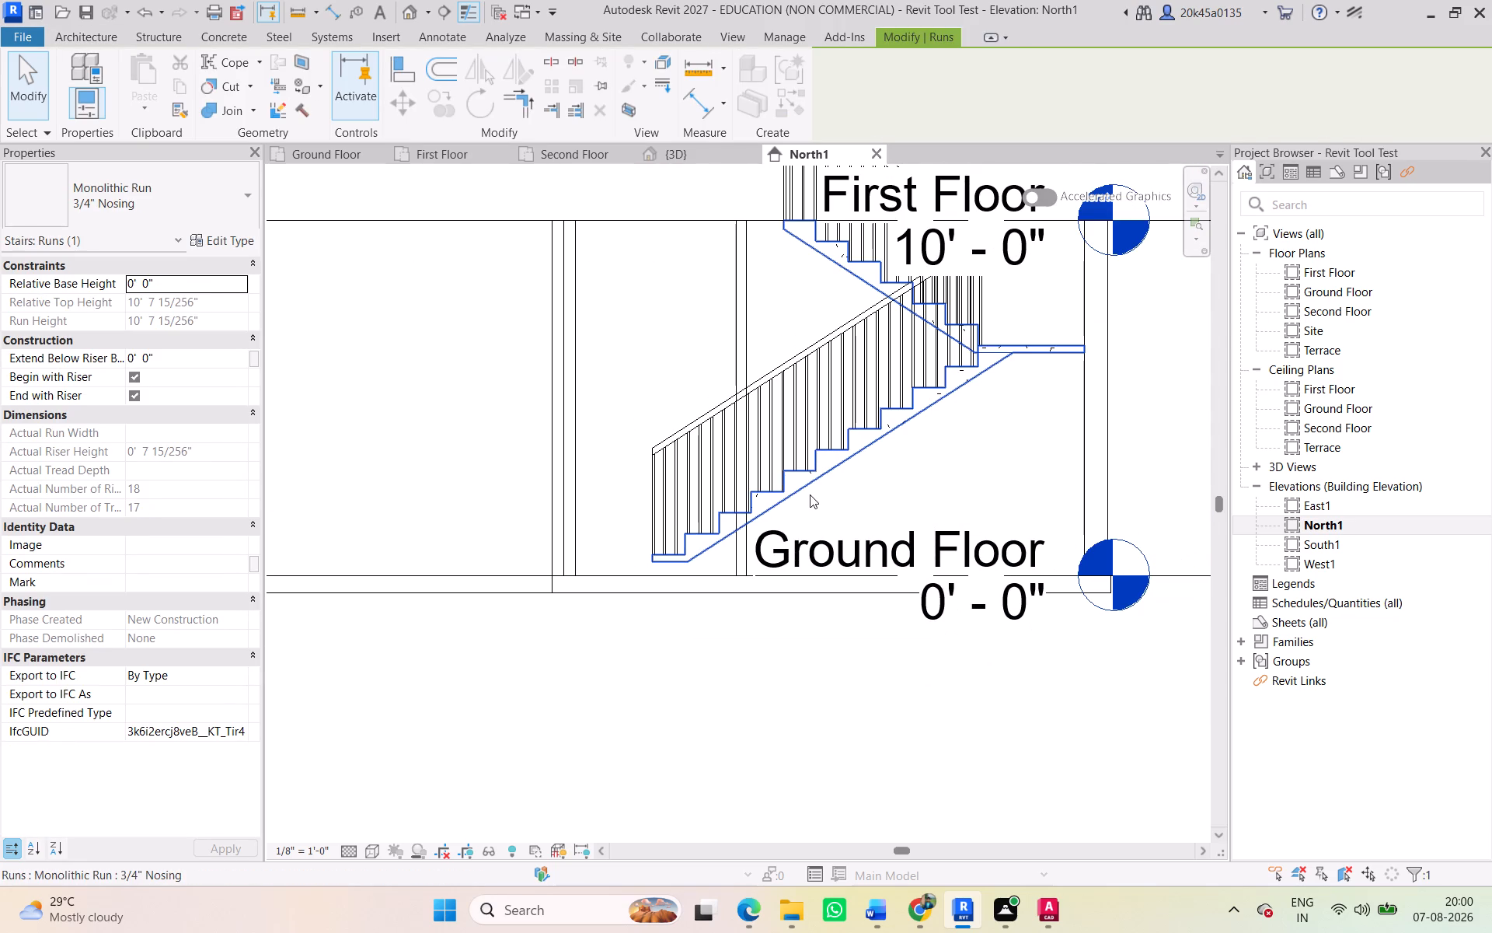
left_click(133, 396)
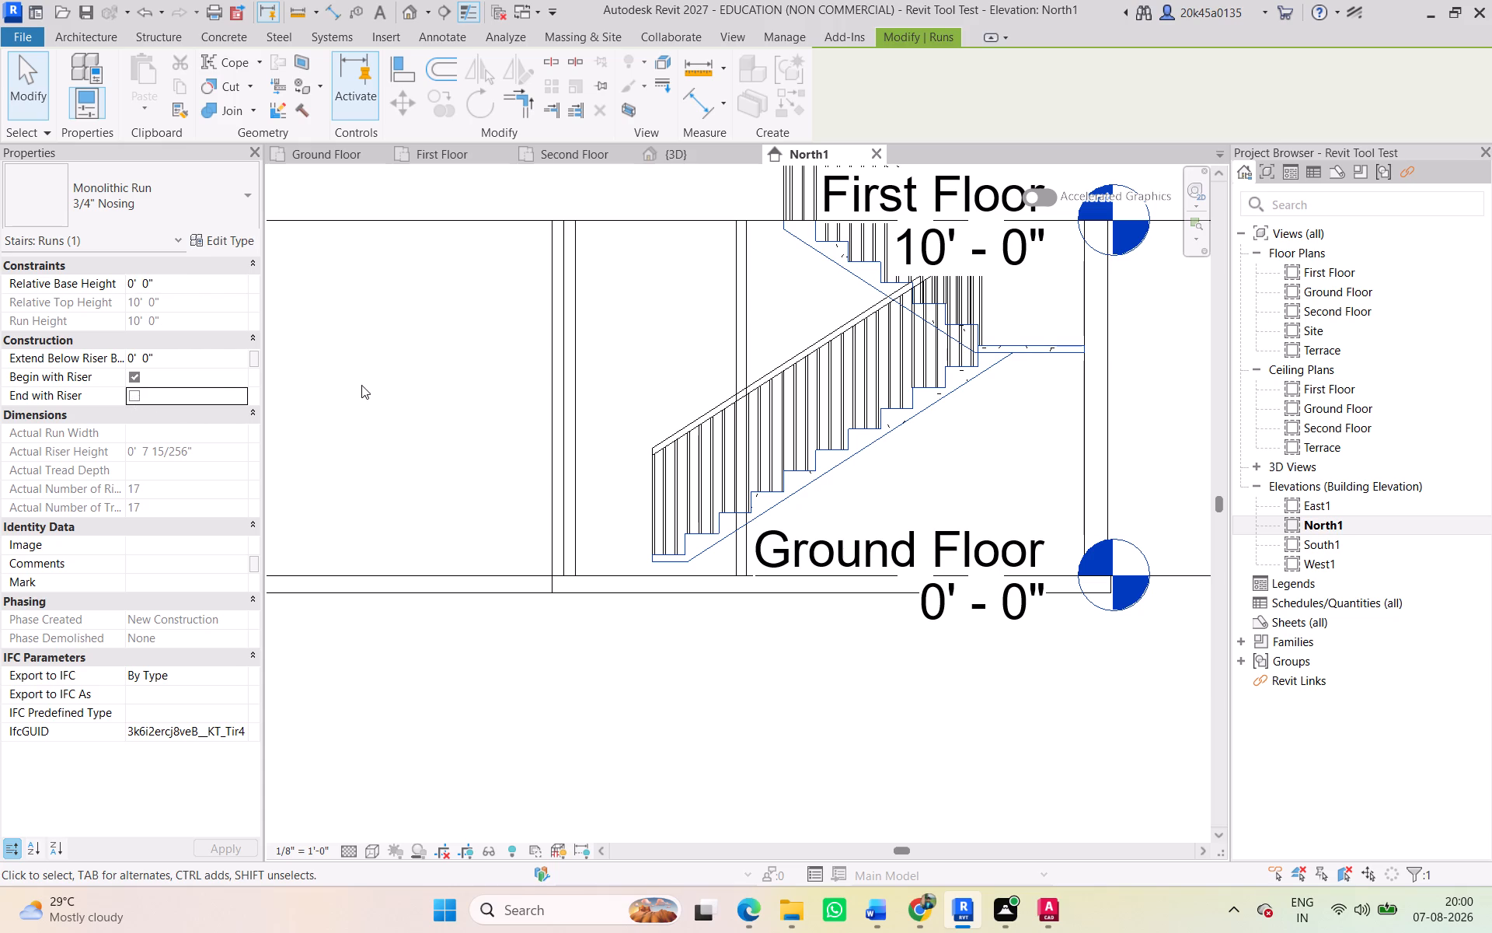
left_click(362, 385)
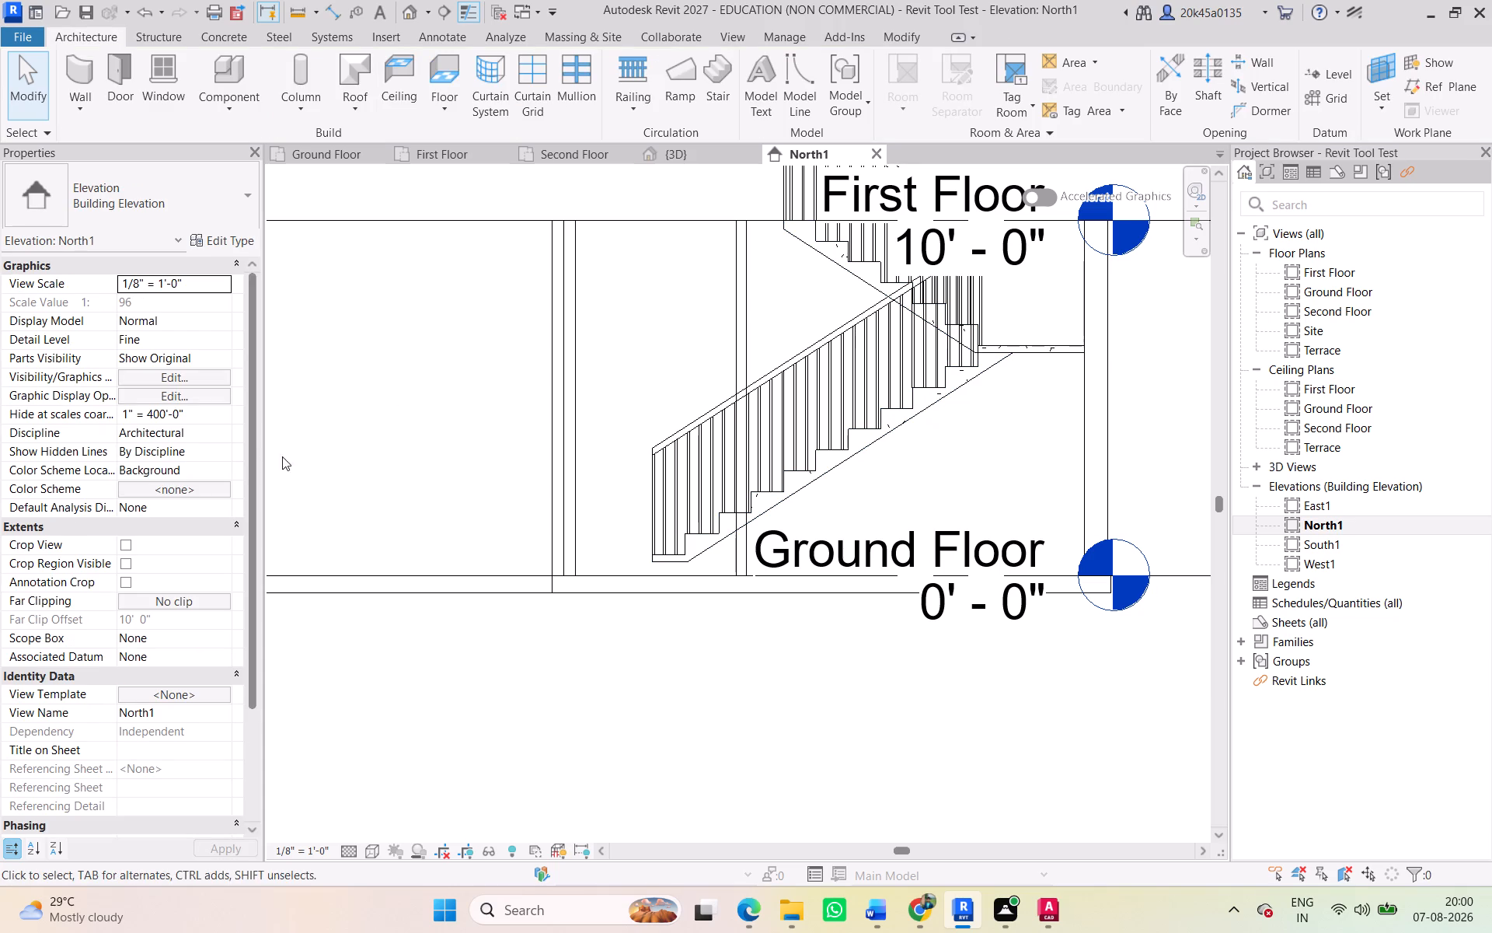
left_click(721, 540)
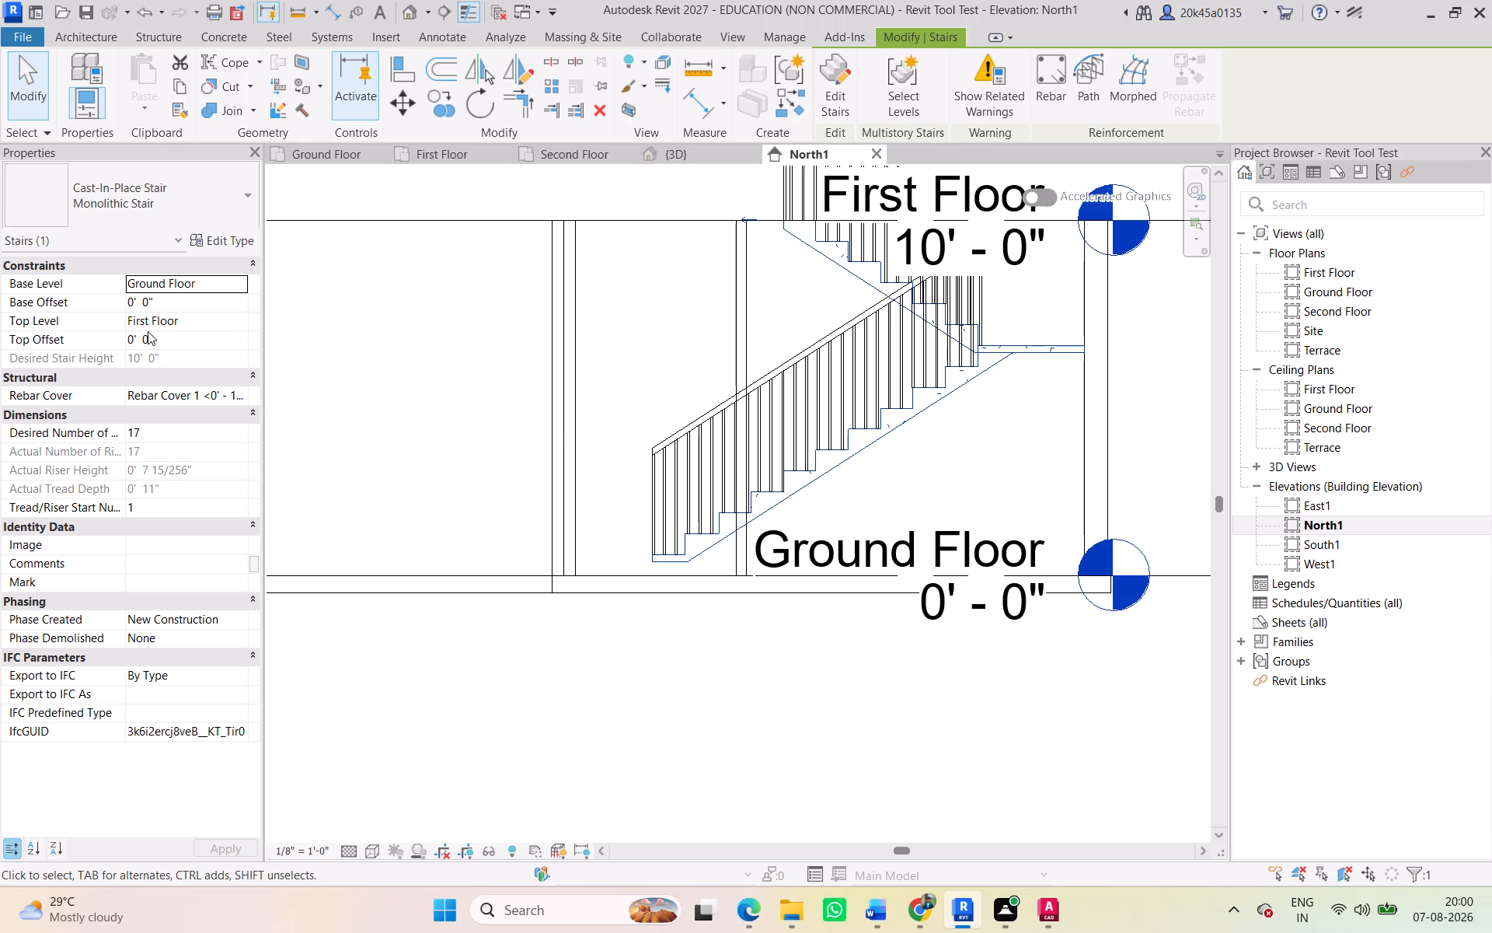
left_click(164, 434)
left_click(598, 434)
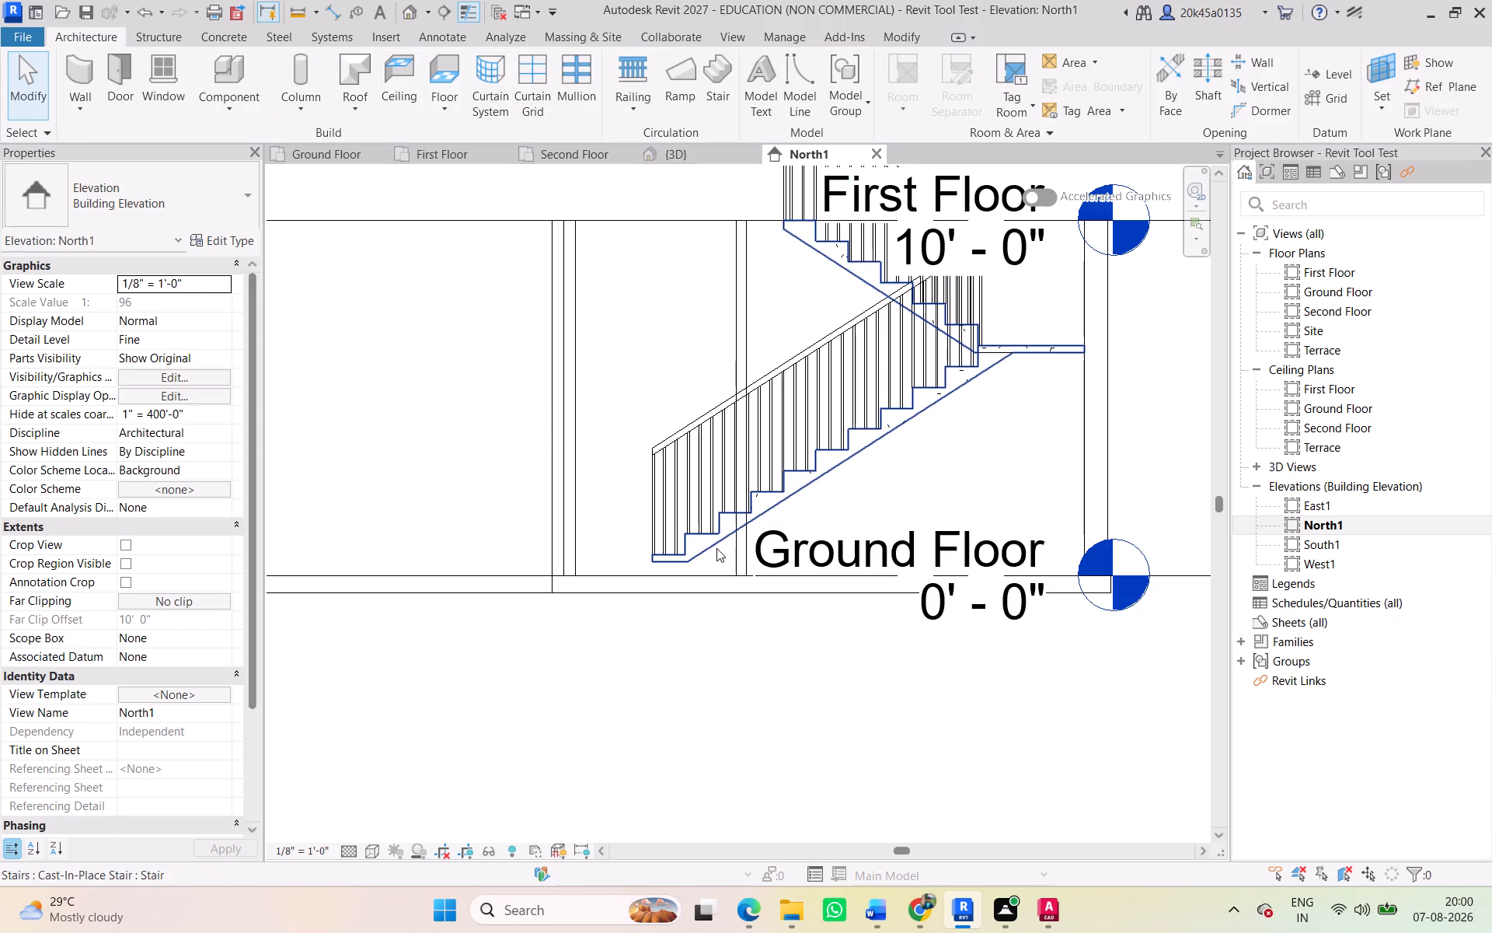
Edit the staircase to turn End with Riser back on for its monolithic run, and finish the stair edit.
left_click(722, 550)
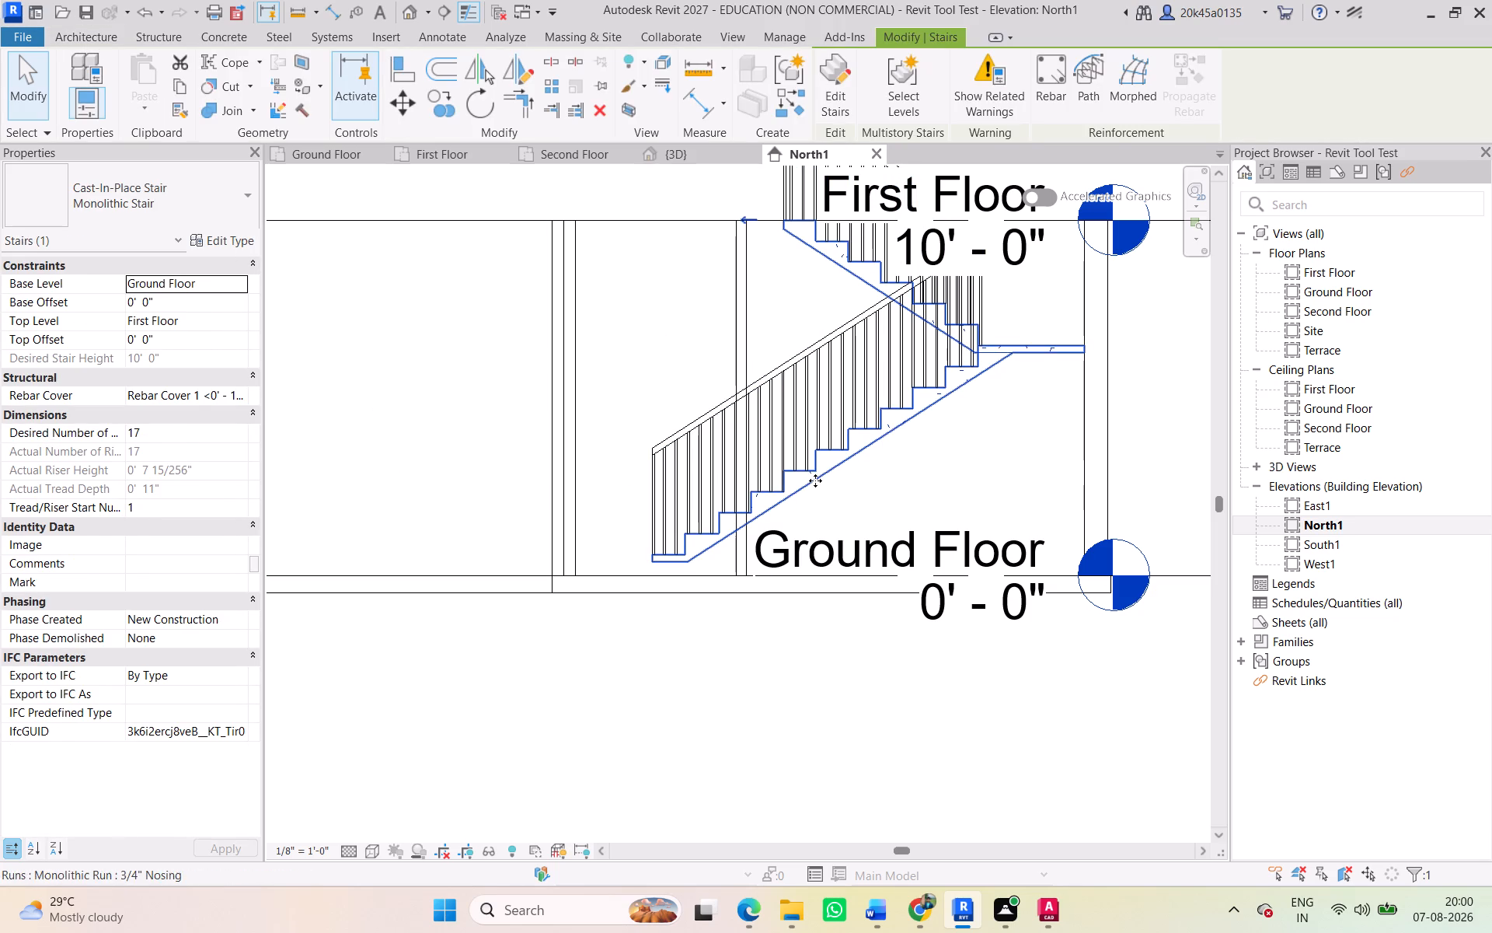
triple_click(814, 479)
left_click(751, 526)
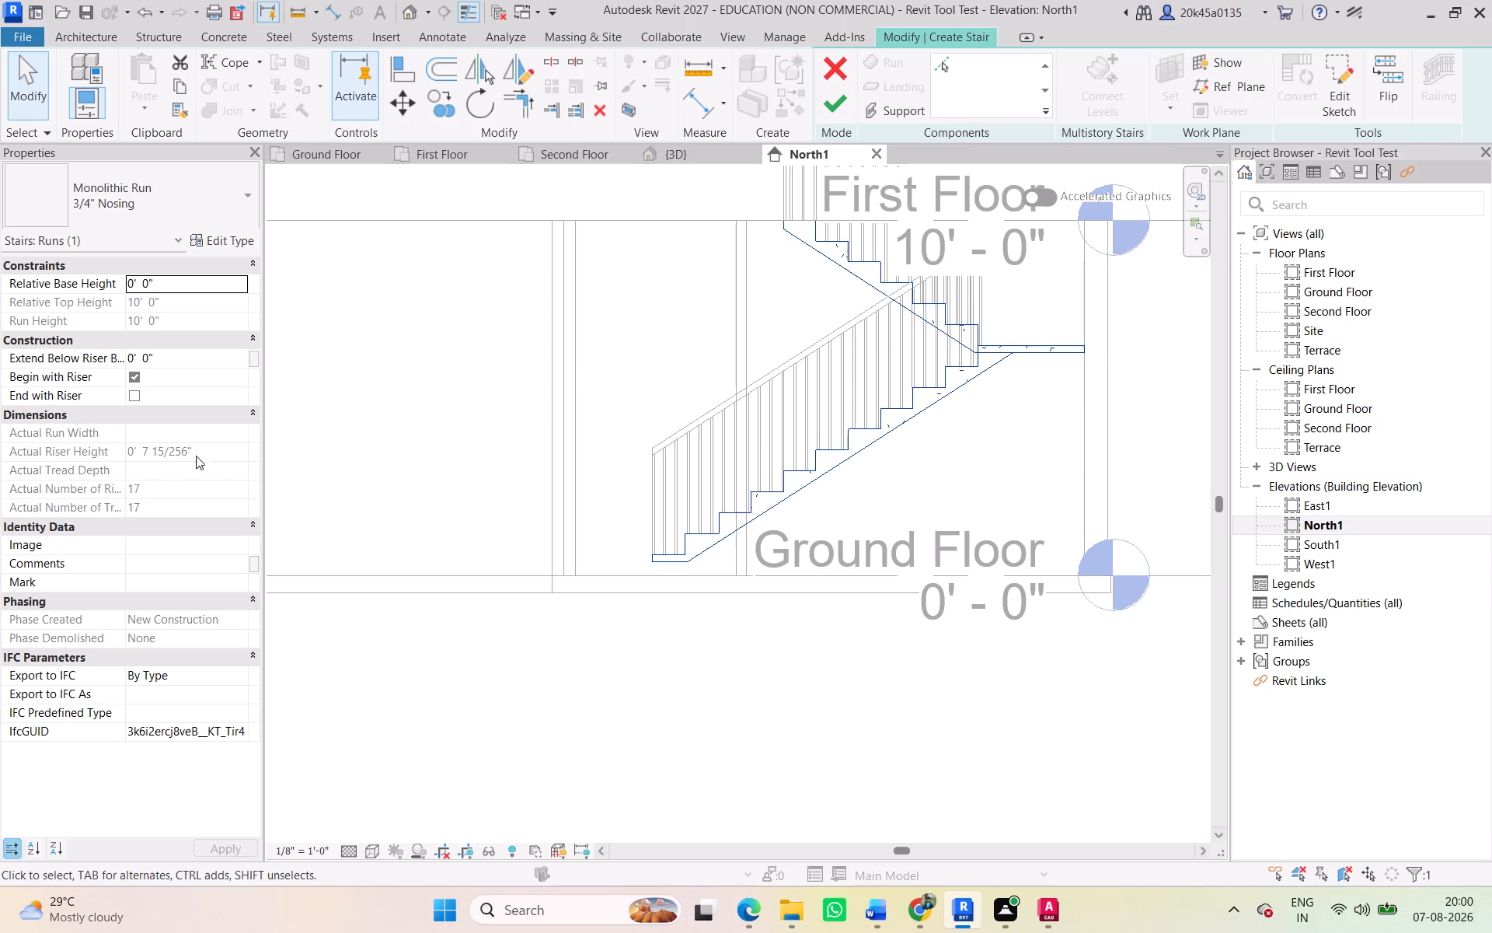
left_click(132, 399)
left_click(835, 110)
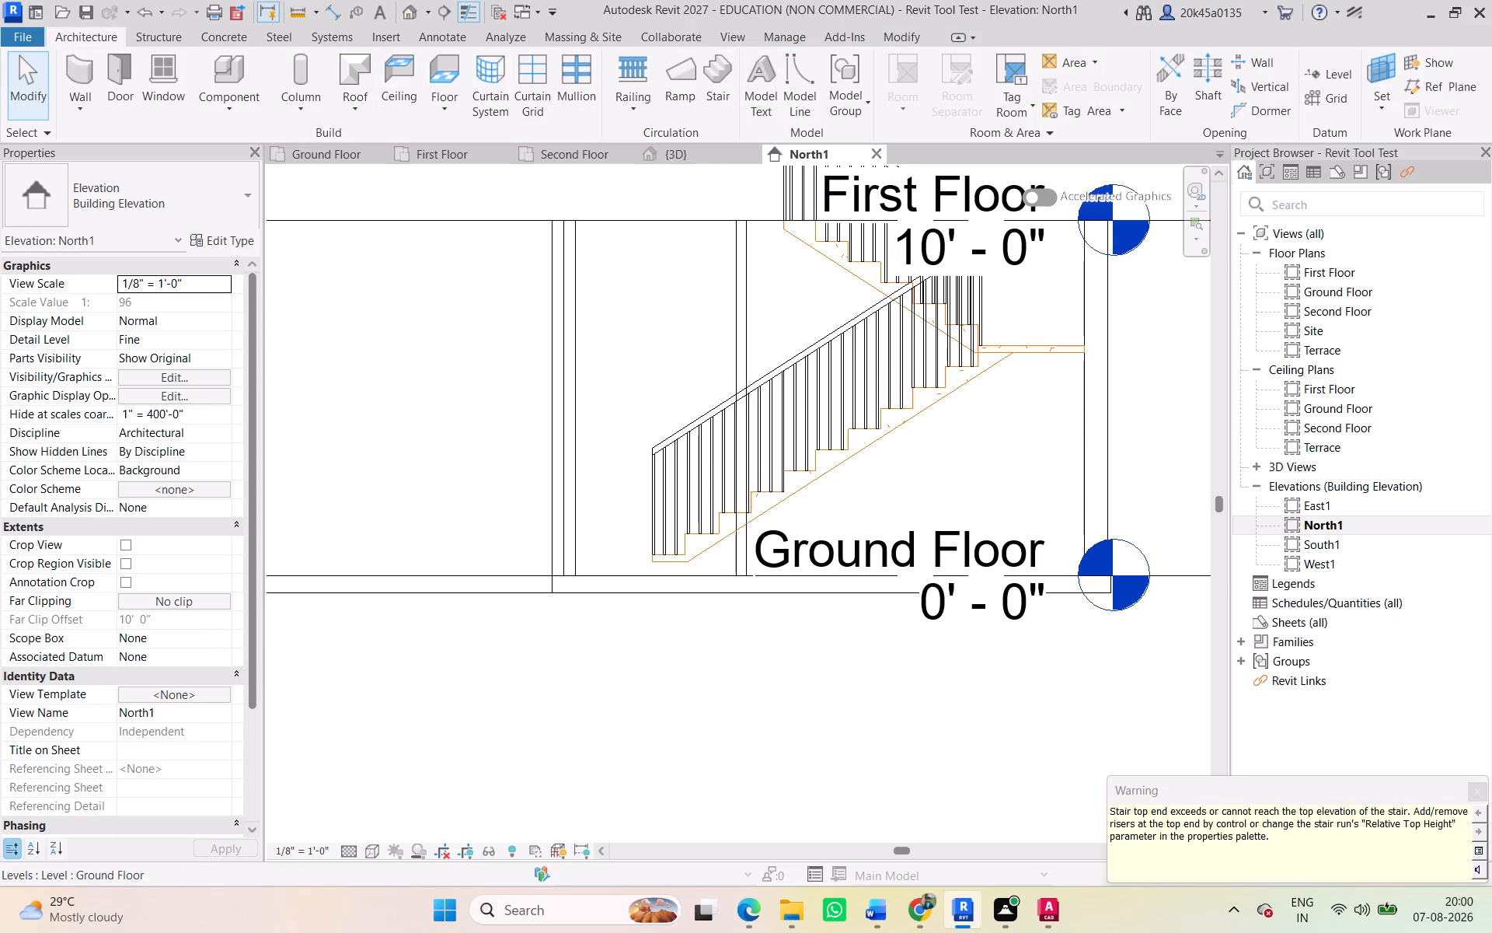
left_click(1474, 798)
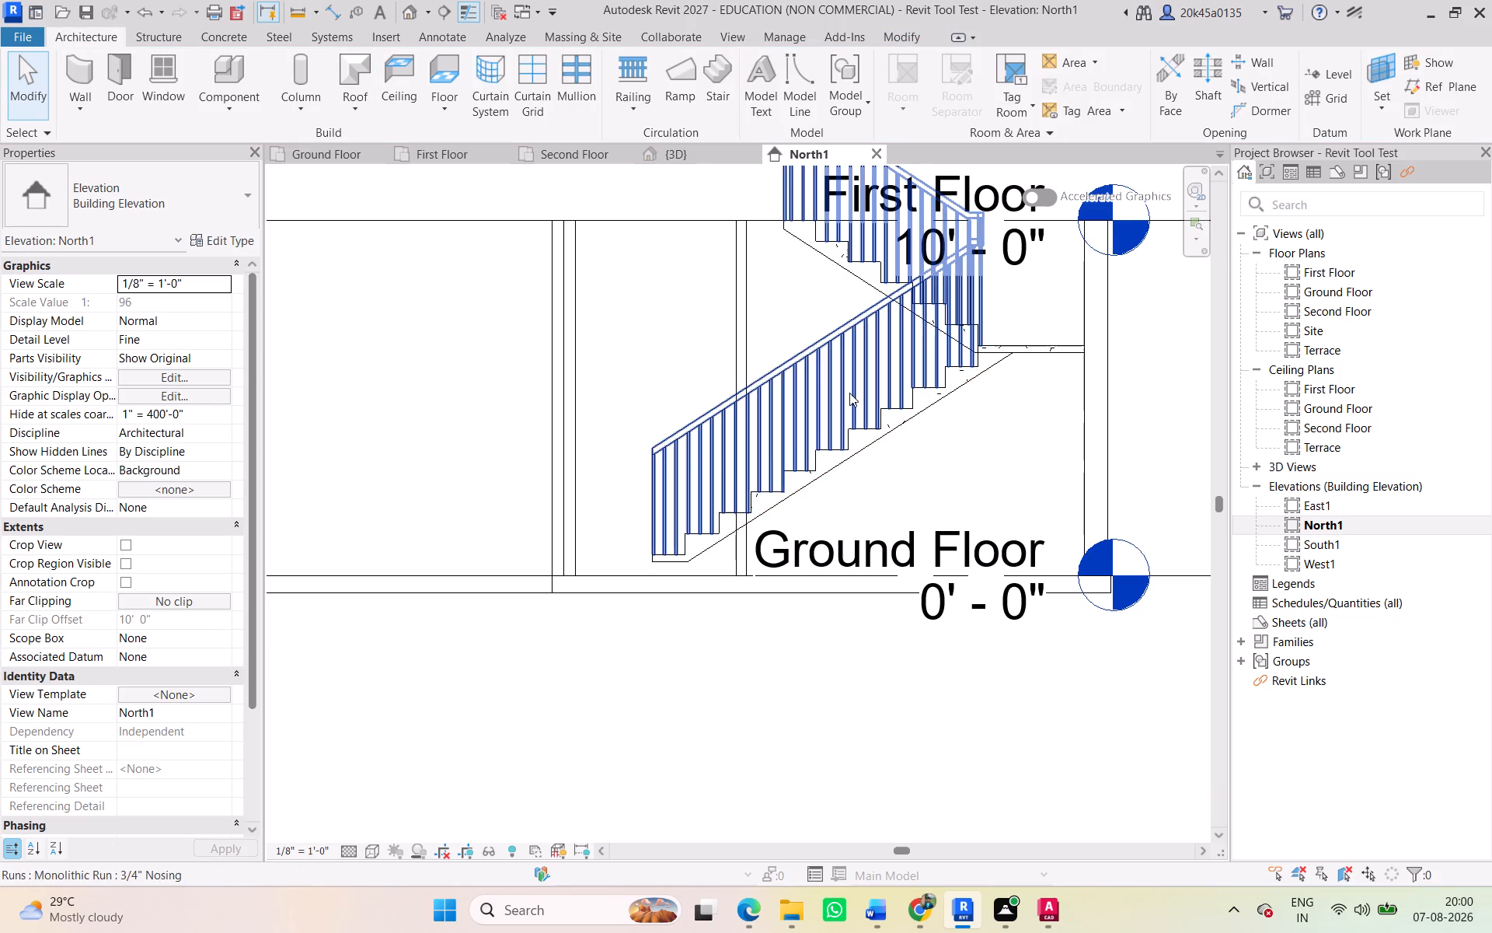
Examine the edited staircase in the North1 elevation and among the Ground Floor walls in the 3D view.
middle_click_drag(849, 393, 854, 488)
scroll(866, 491, "down", 4)
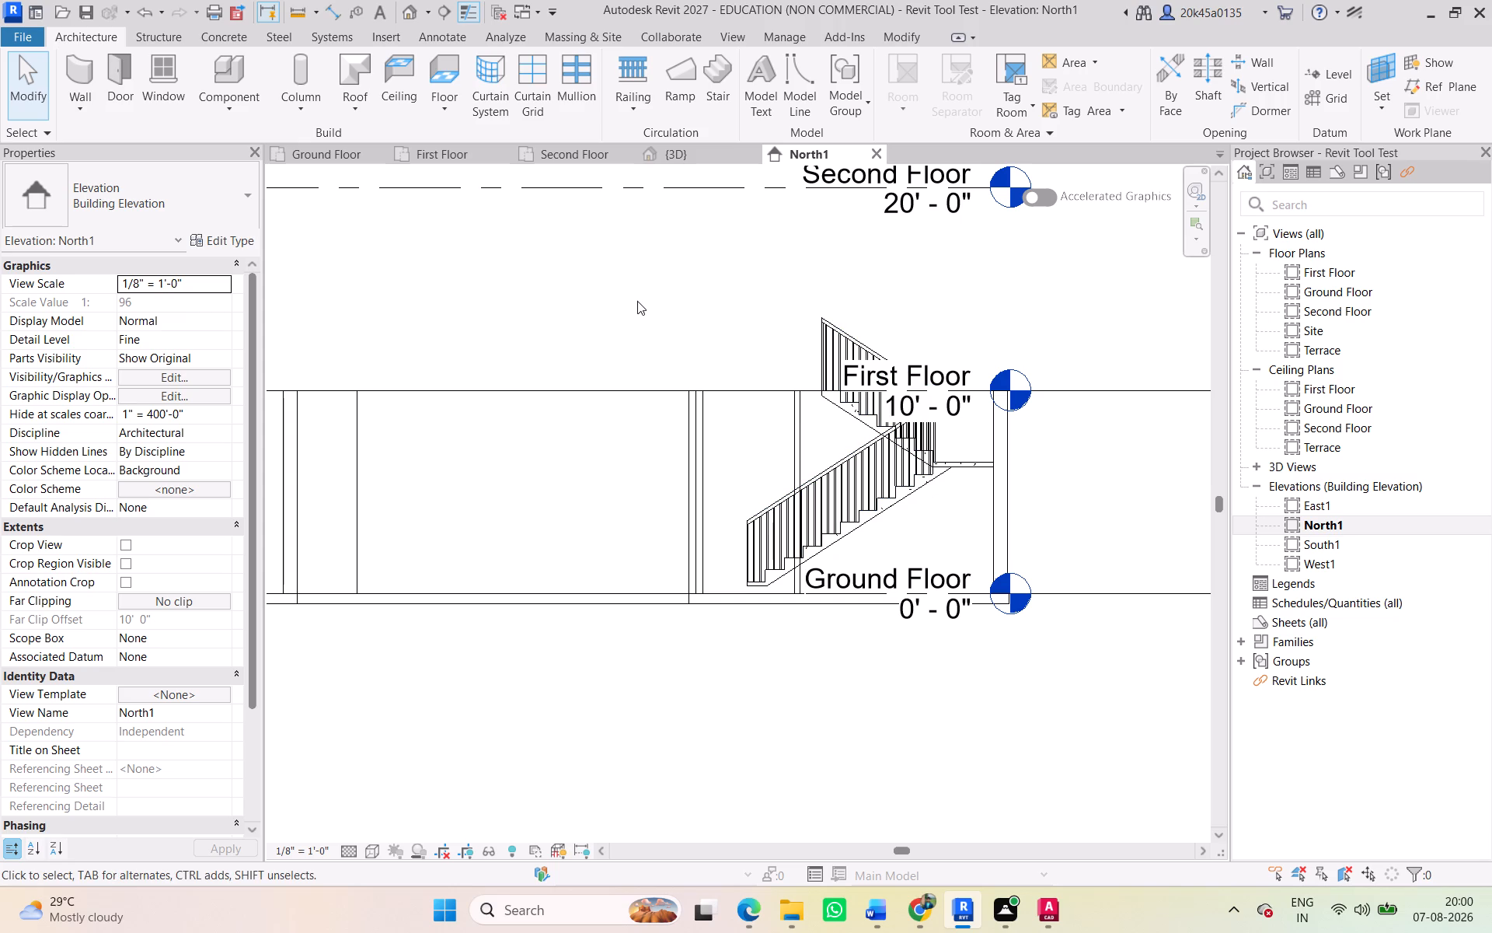
triple_click(637, 301)
left_click(685, 158)
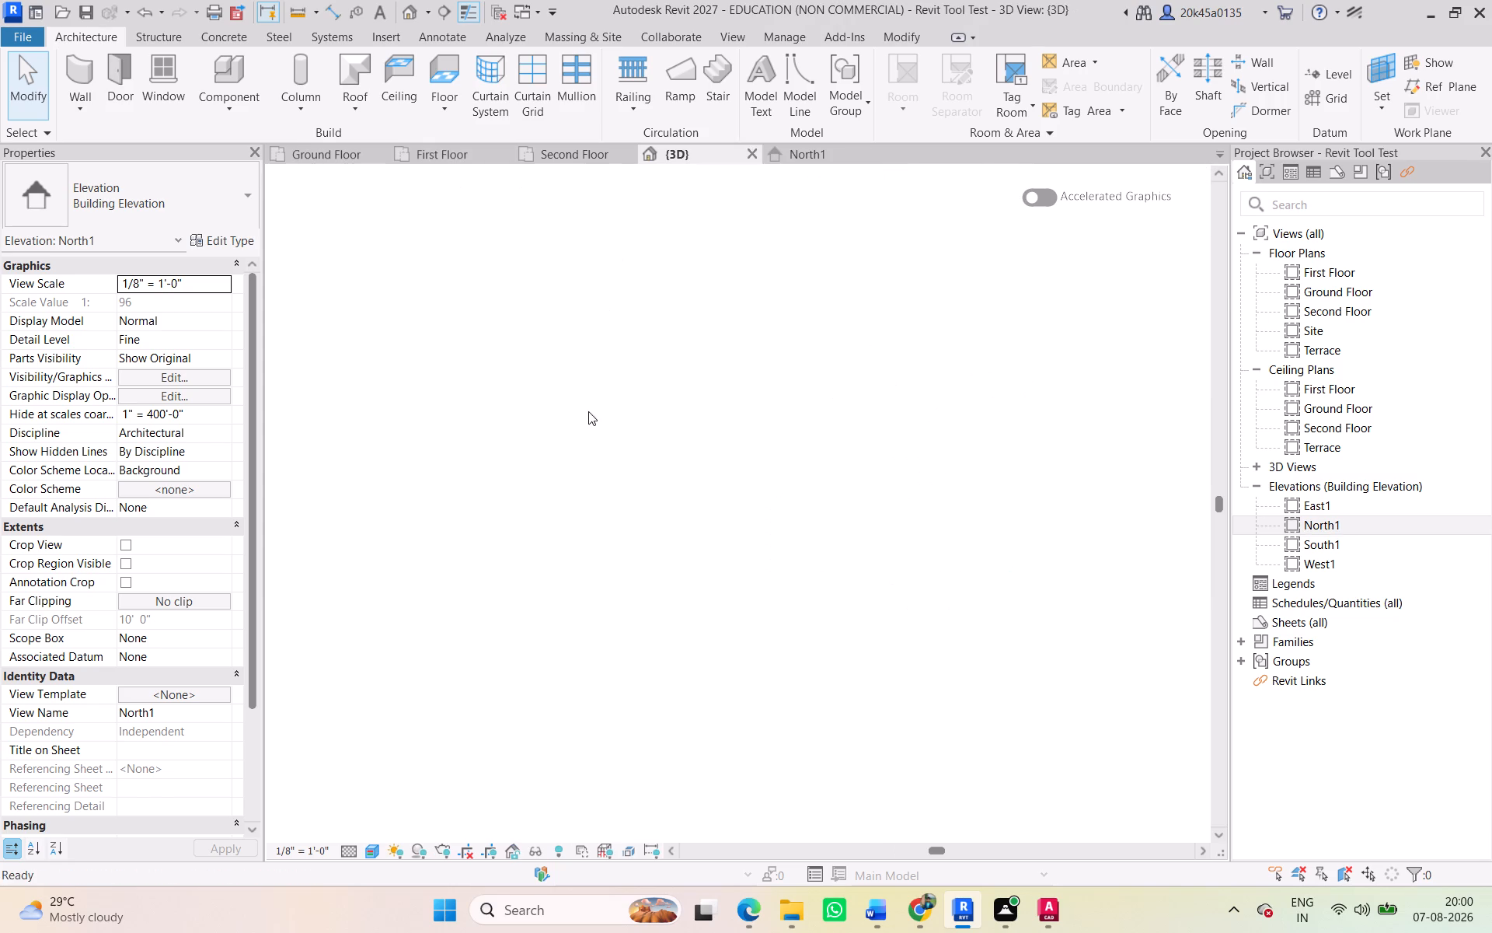
scroll(668, 576, "down", 9)
middle_click_drag(668, 576, 685, 346)
scroll(566, 540, "up", 2)
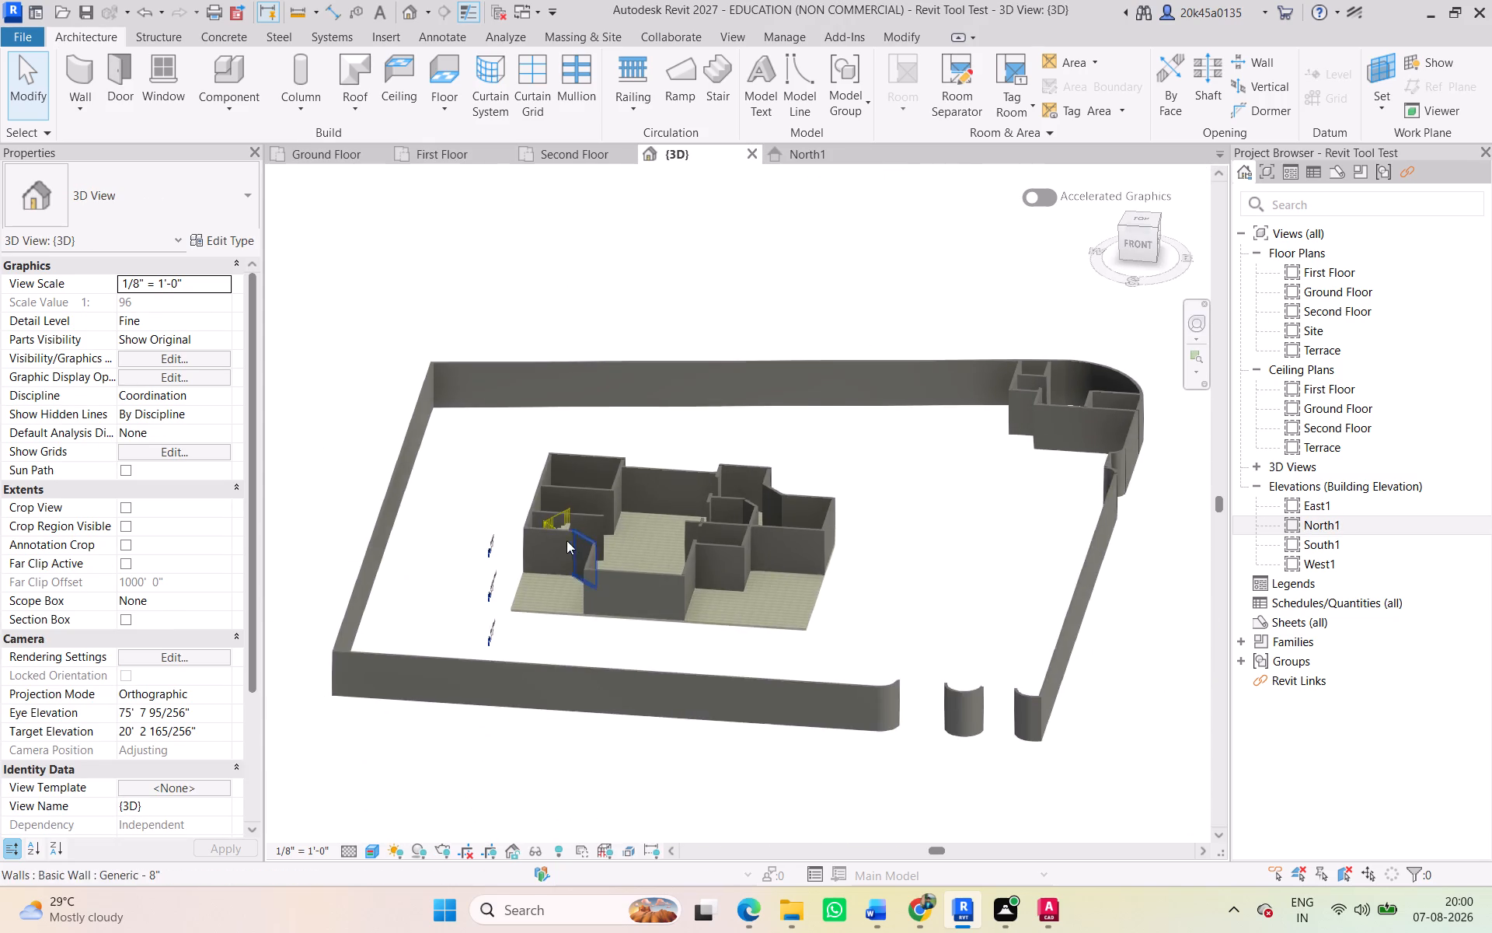
scroll(566, 540, "up", 9)
middle_click_drag(752, 529, 621, 513, "shift")
scroll(737, 369, "down", 3)
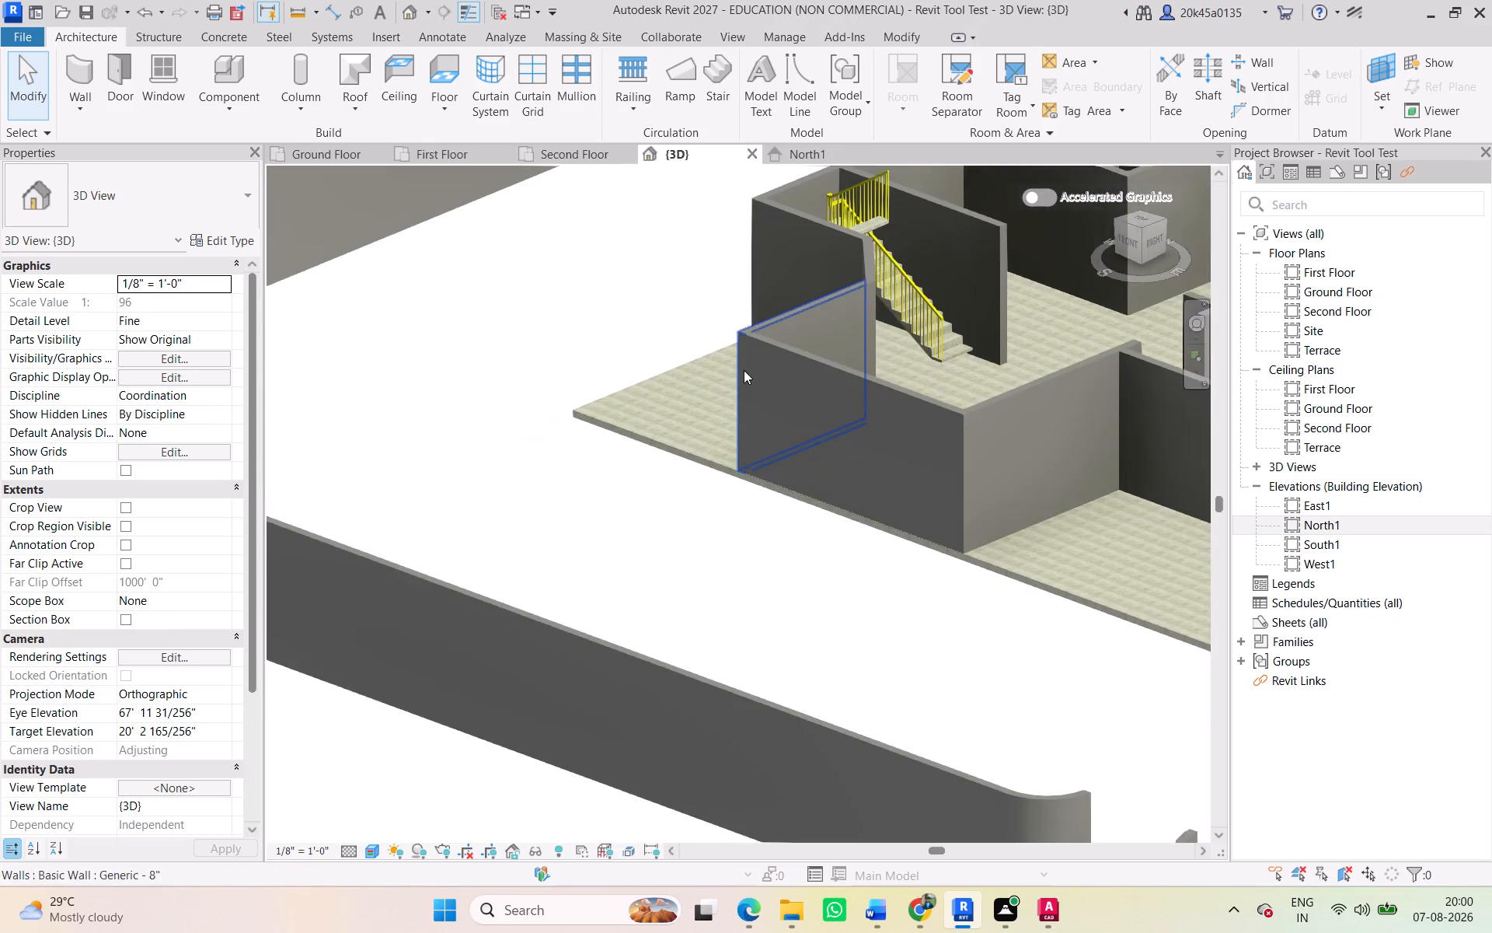
middle_click_drag(746, 372, 472, 574)
scroll(547, 458, "up", 10)
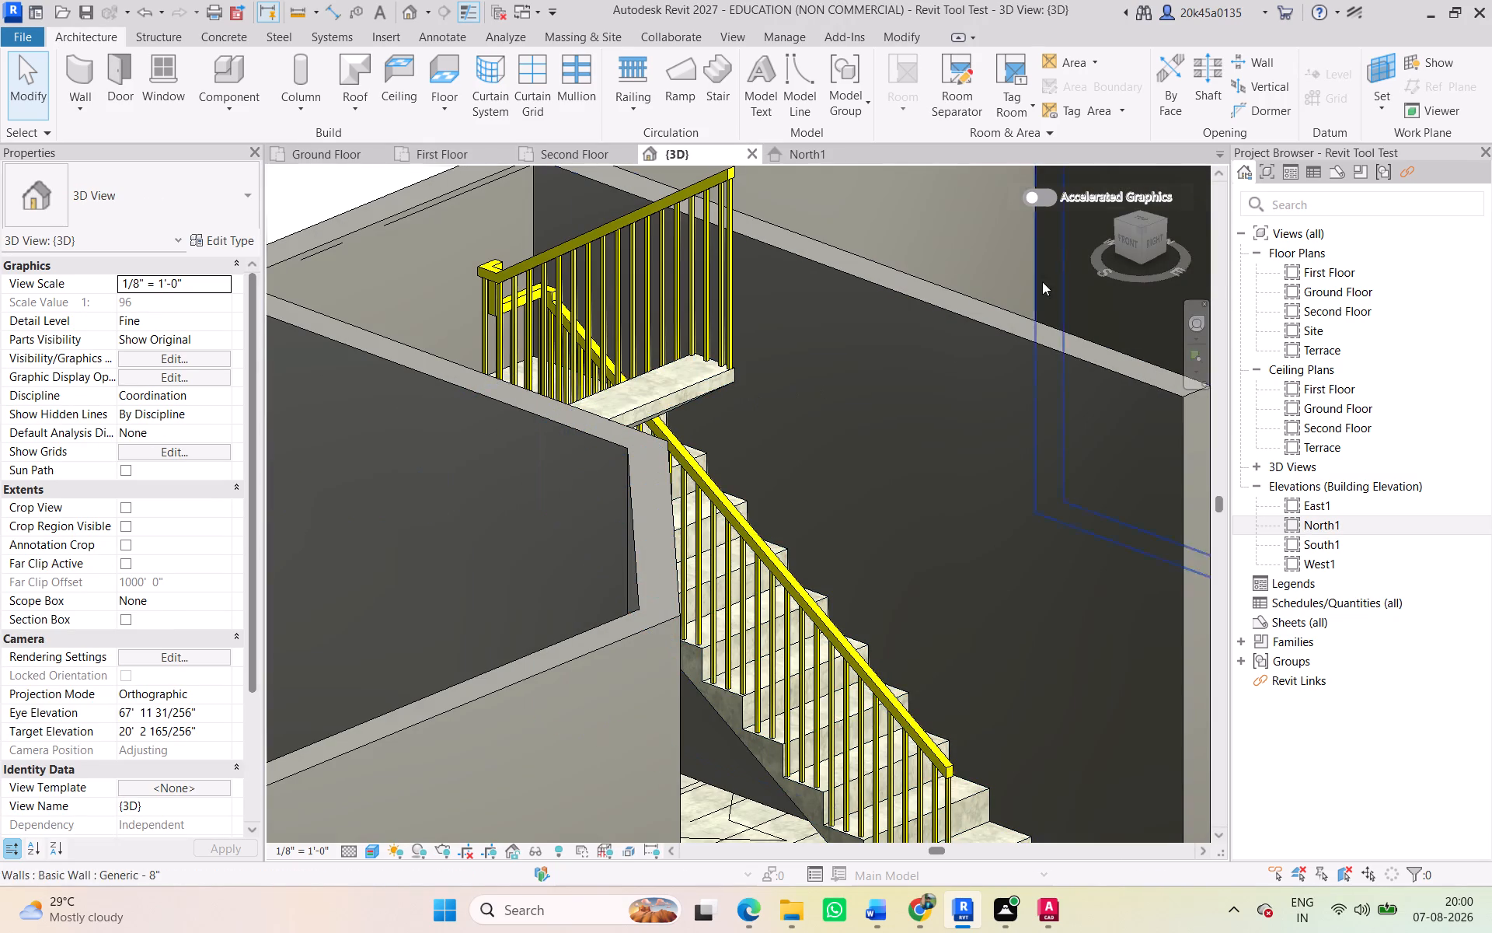
Orient the 3D view to Front and set its visual style to Wireframe, framing the staircase between Ground Floor and First Floor.
left_click(1124, 246)
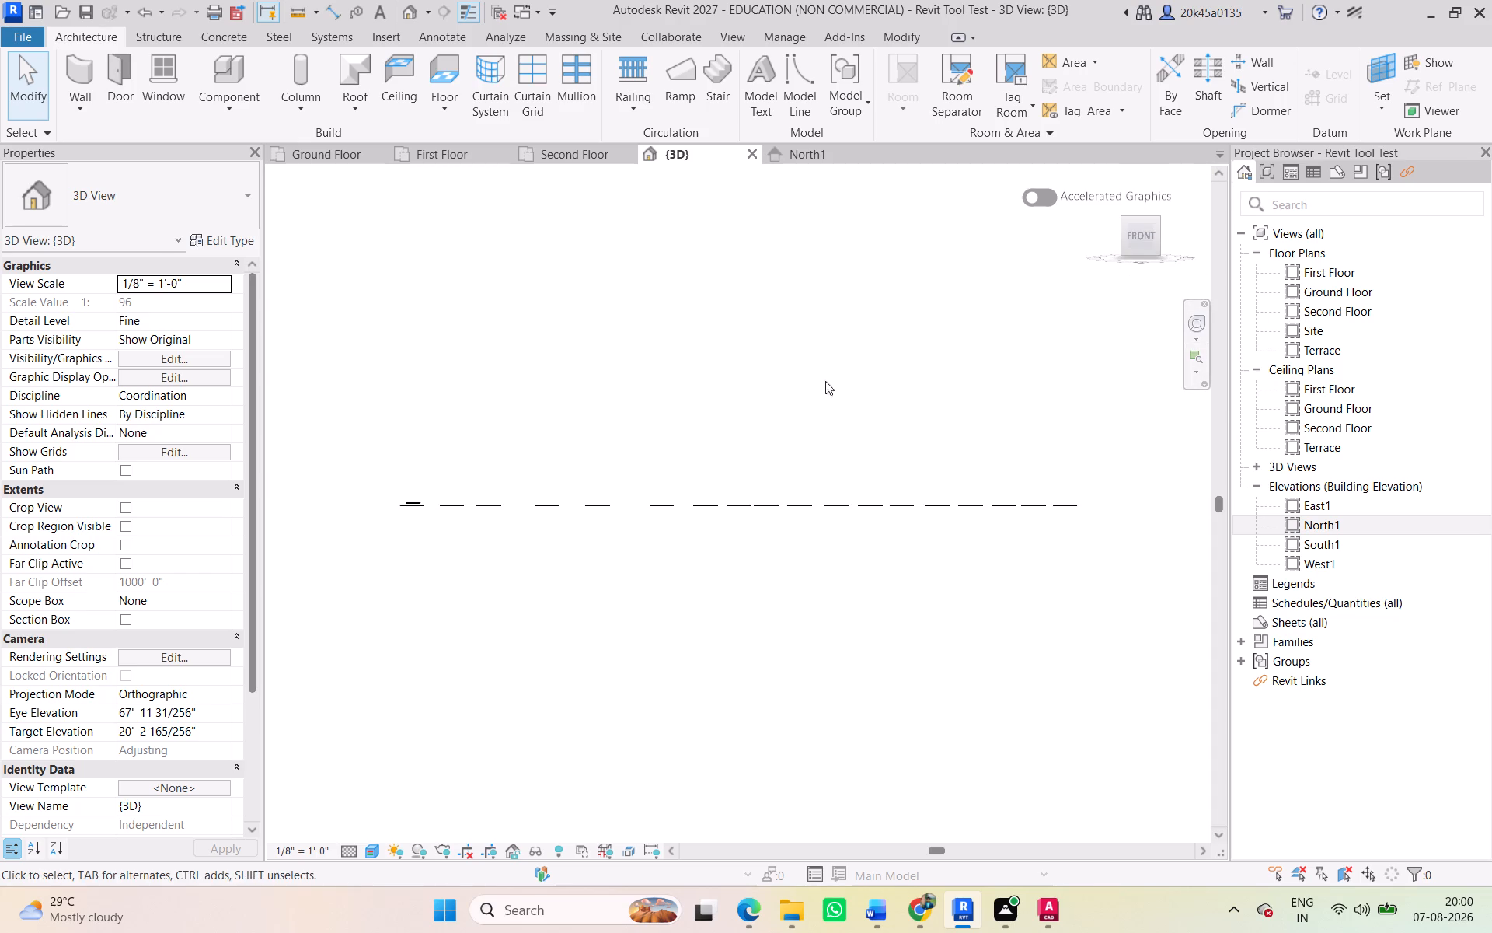
scroll(528, 479, "up", 5)
scroll(311, 518, "up", 4)
middle_click_drag(335, 533, 783, 473)
scroll(643, 496, "up", 2)
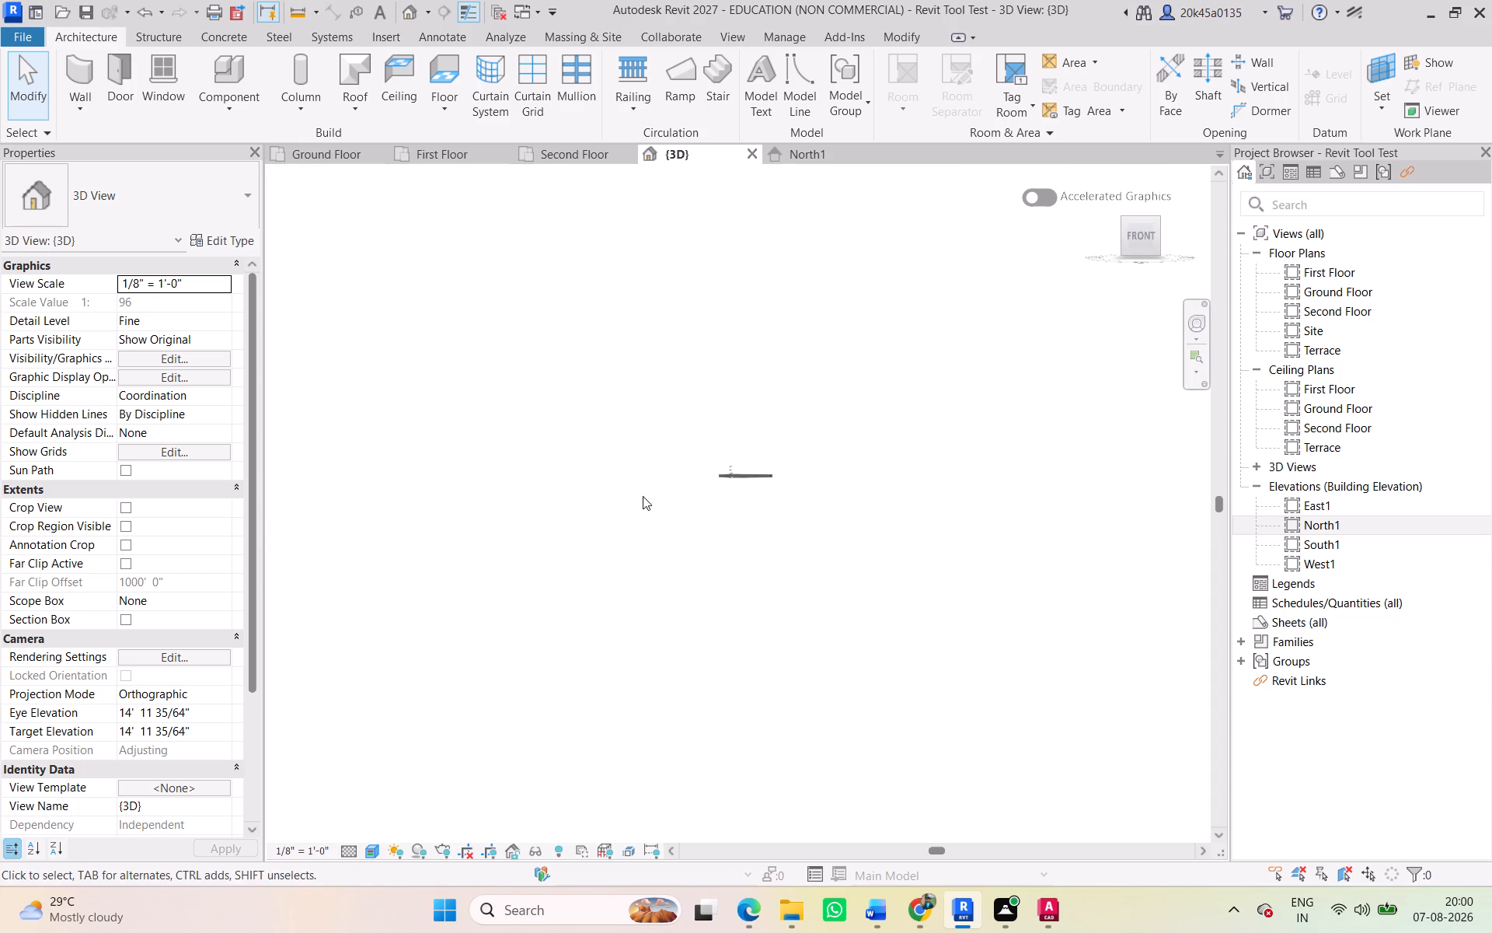
scroll(643, 496, "up", 17)
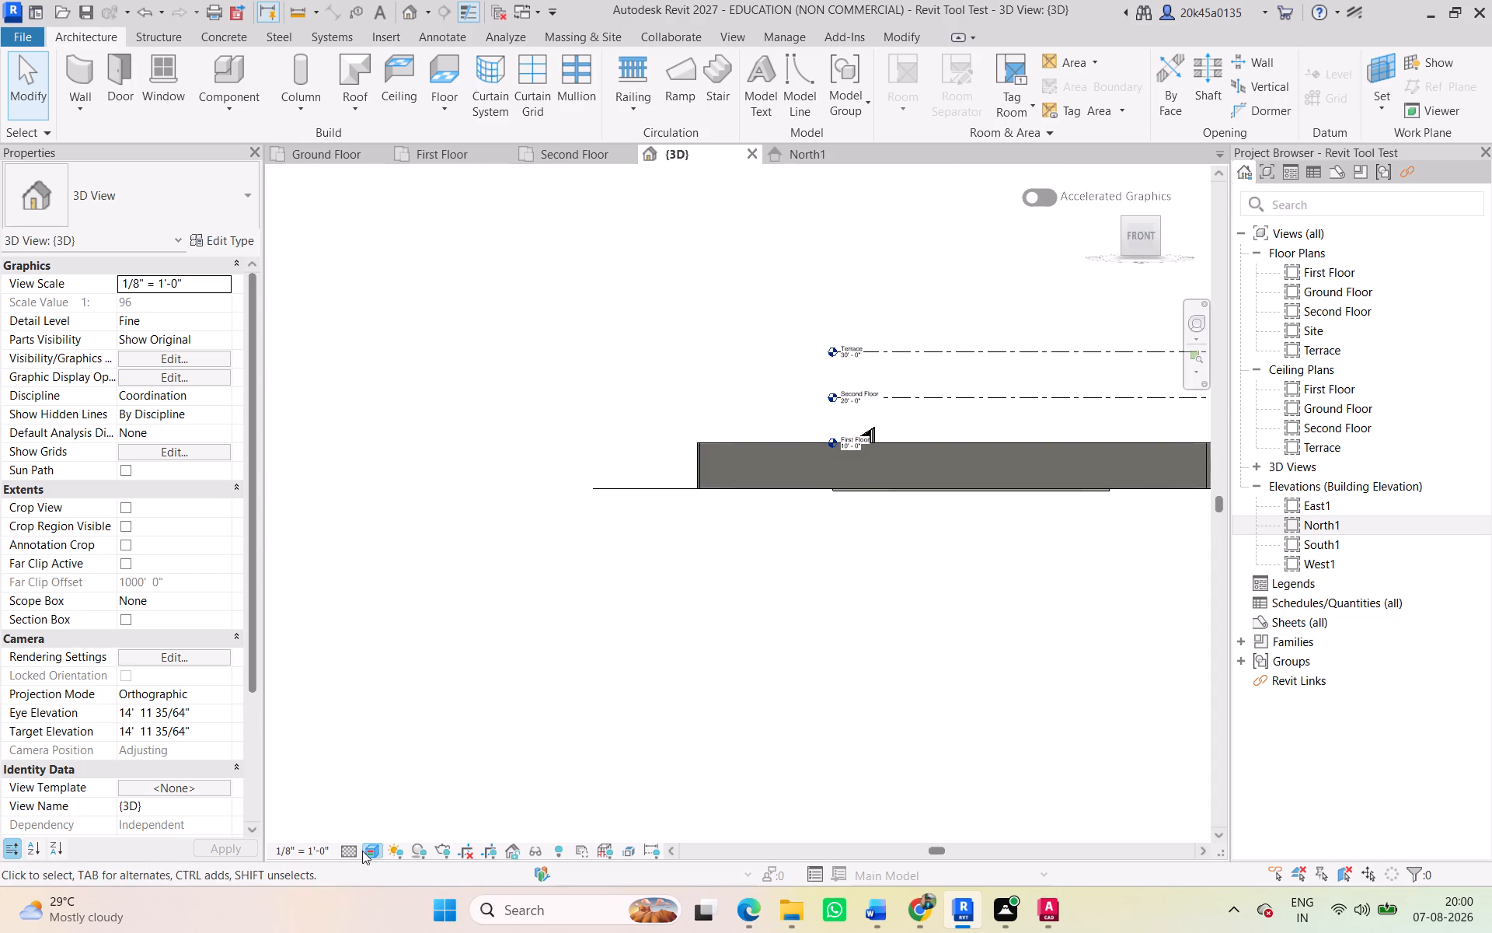
left_click(362, 851)
left_click(413, 732)
scroll(922, 396, "up", 5)
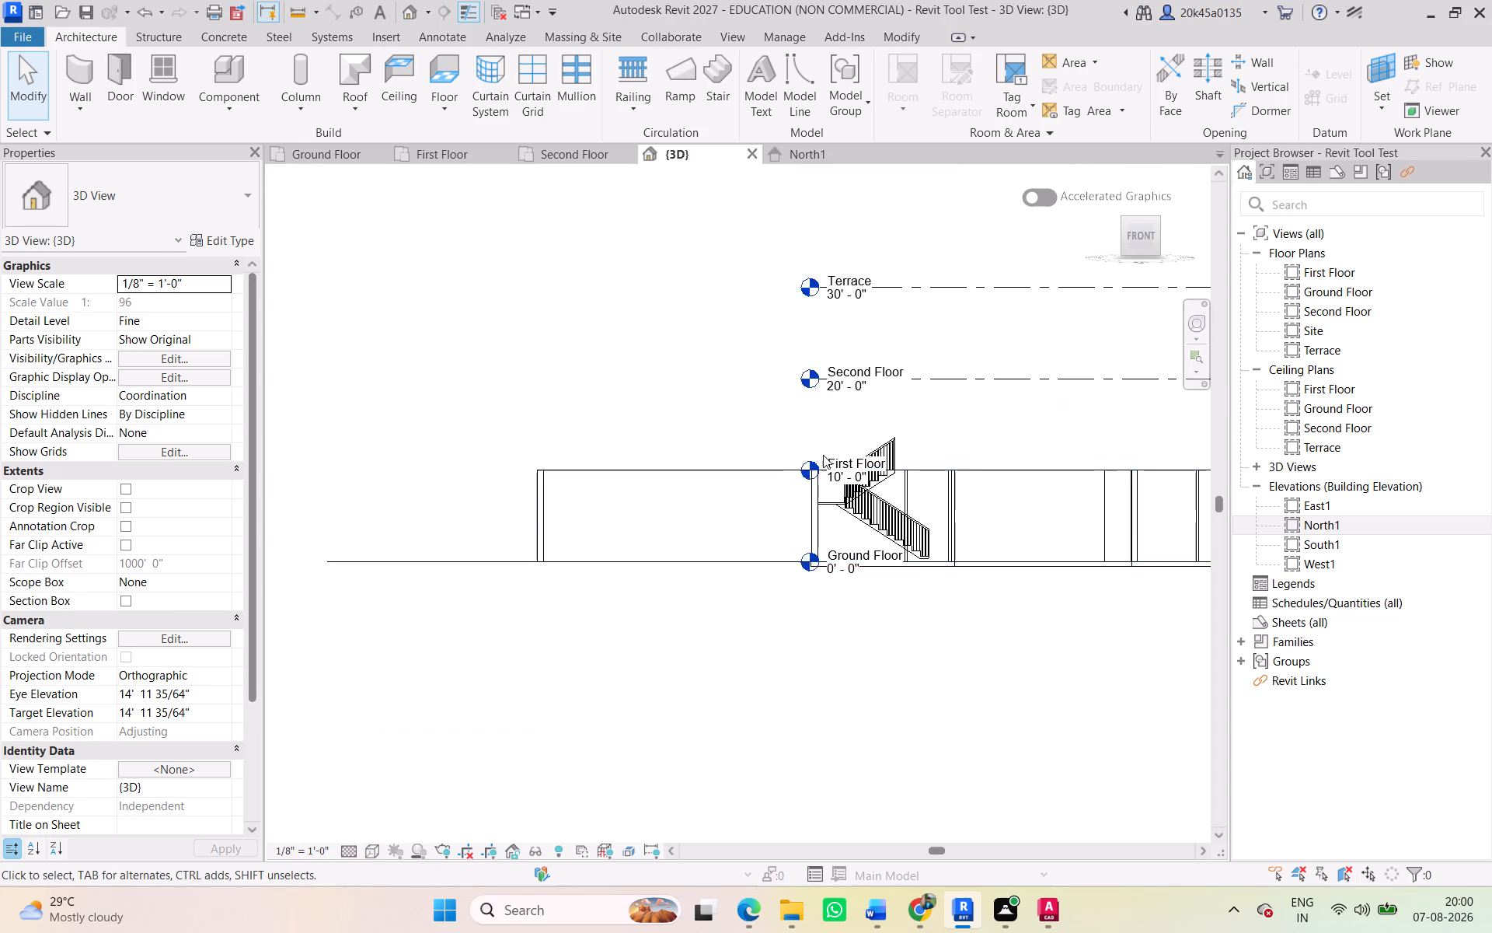
scroll(823, 455, "up", 5)
middle_click_drag(910, 482, 750, 482)
scroll(756, 535, "up", 4)
middle_click_drag(751, 530, 668, 445)
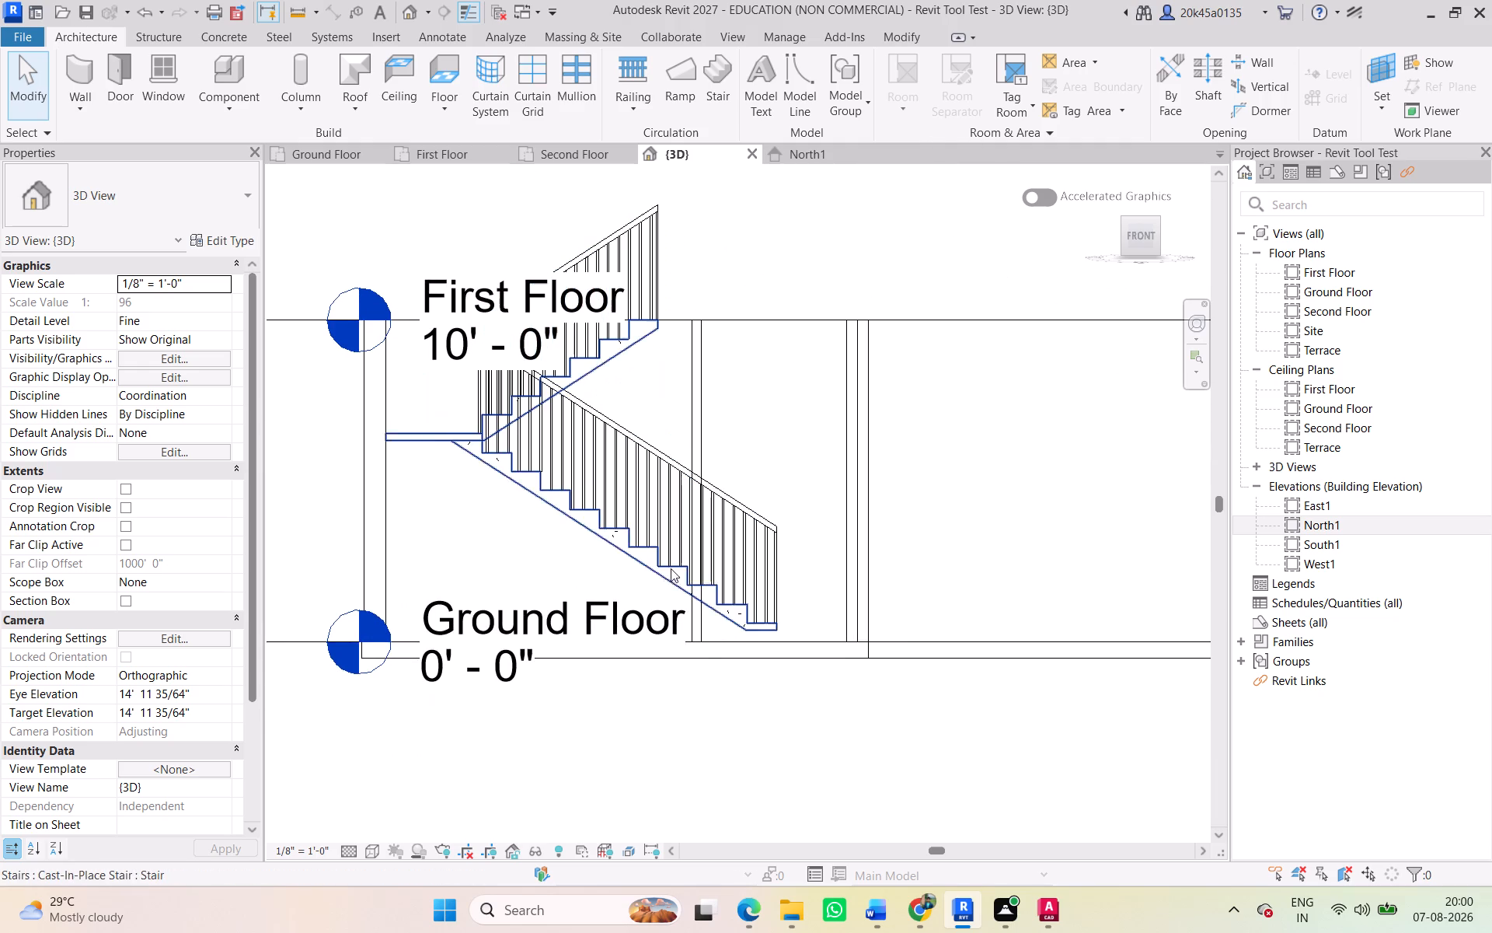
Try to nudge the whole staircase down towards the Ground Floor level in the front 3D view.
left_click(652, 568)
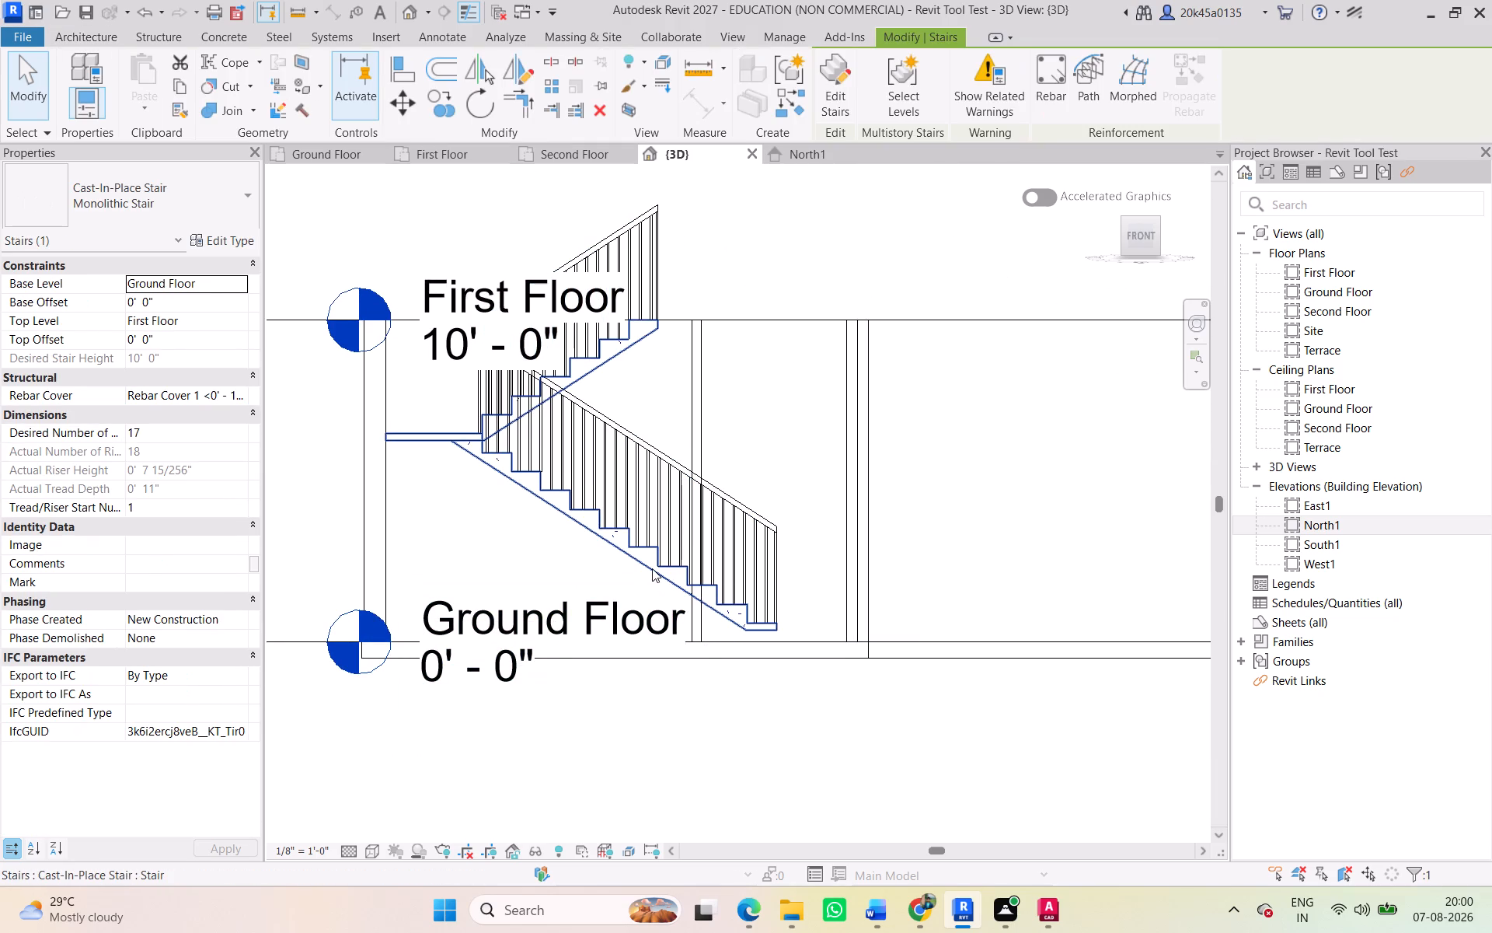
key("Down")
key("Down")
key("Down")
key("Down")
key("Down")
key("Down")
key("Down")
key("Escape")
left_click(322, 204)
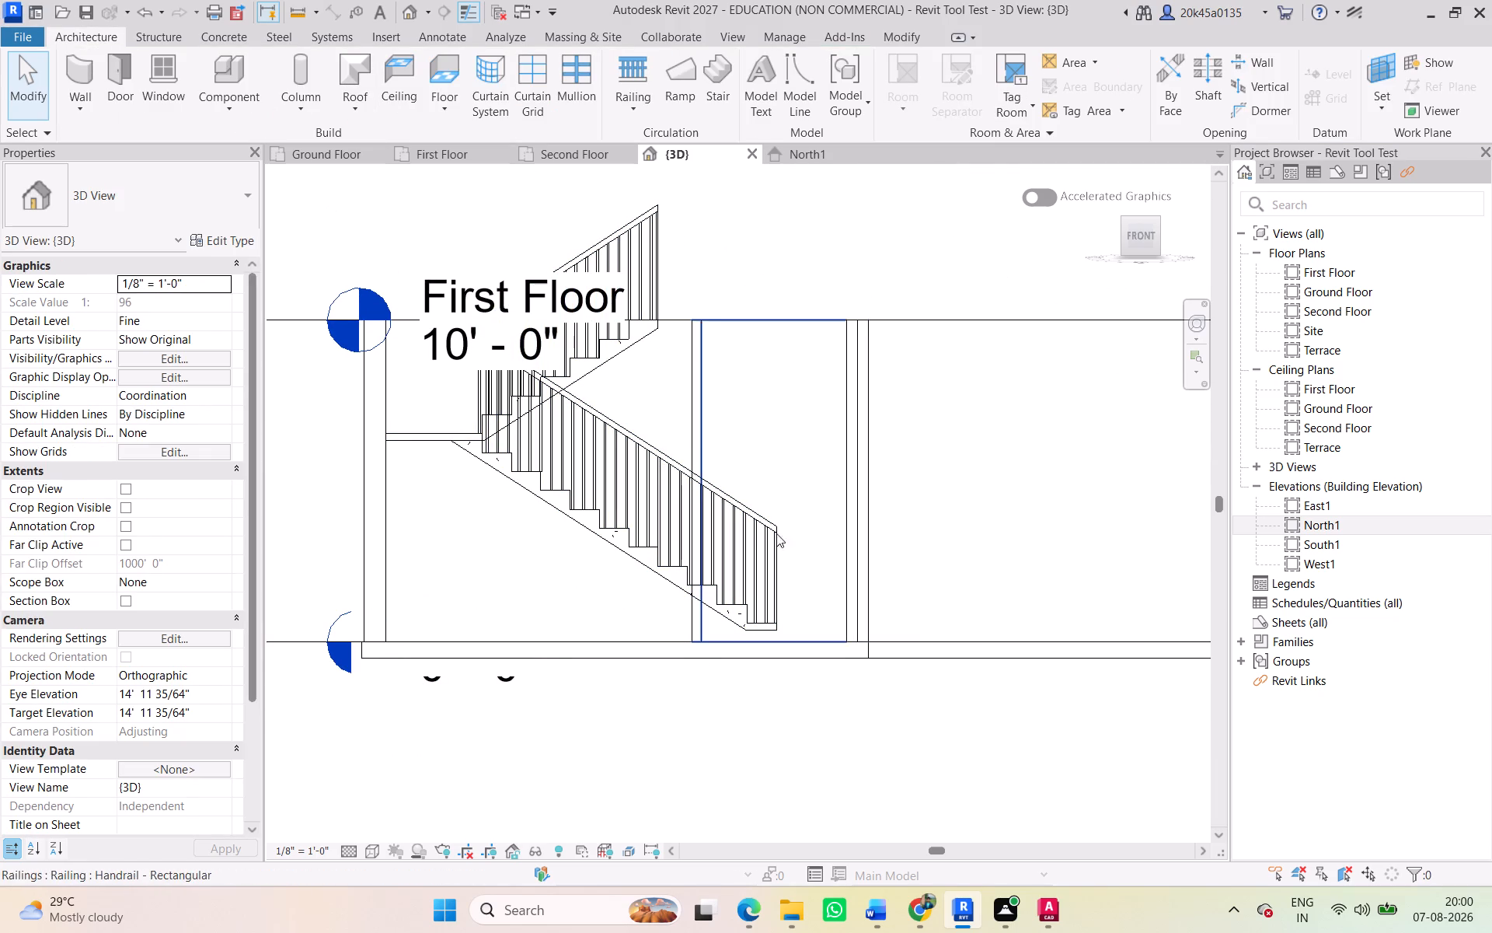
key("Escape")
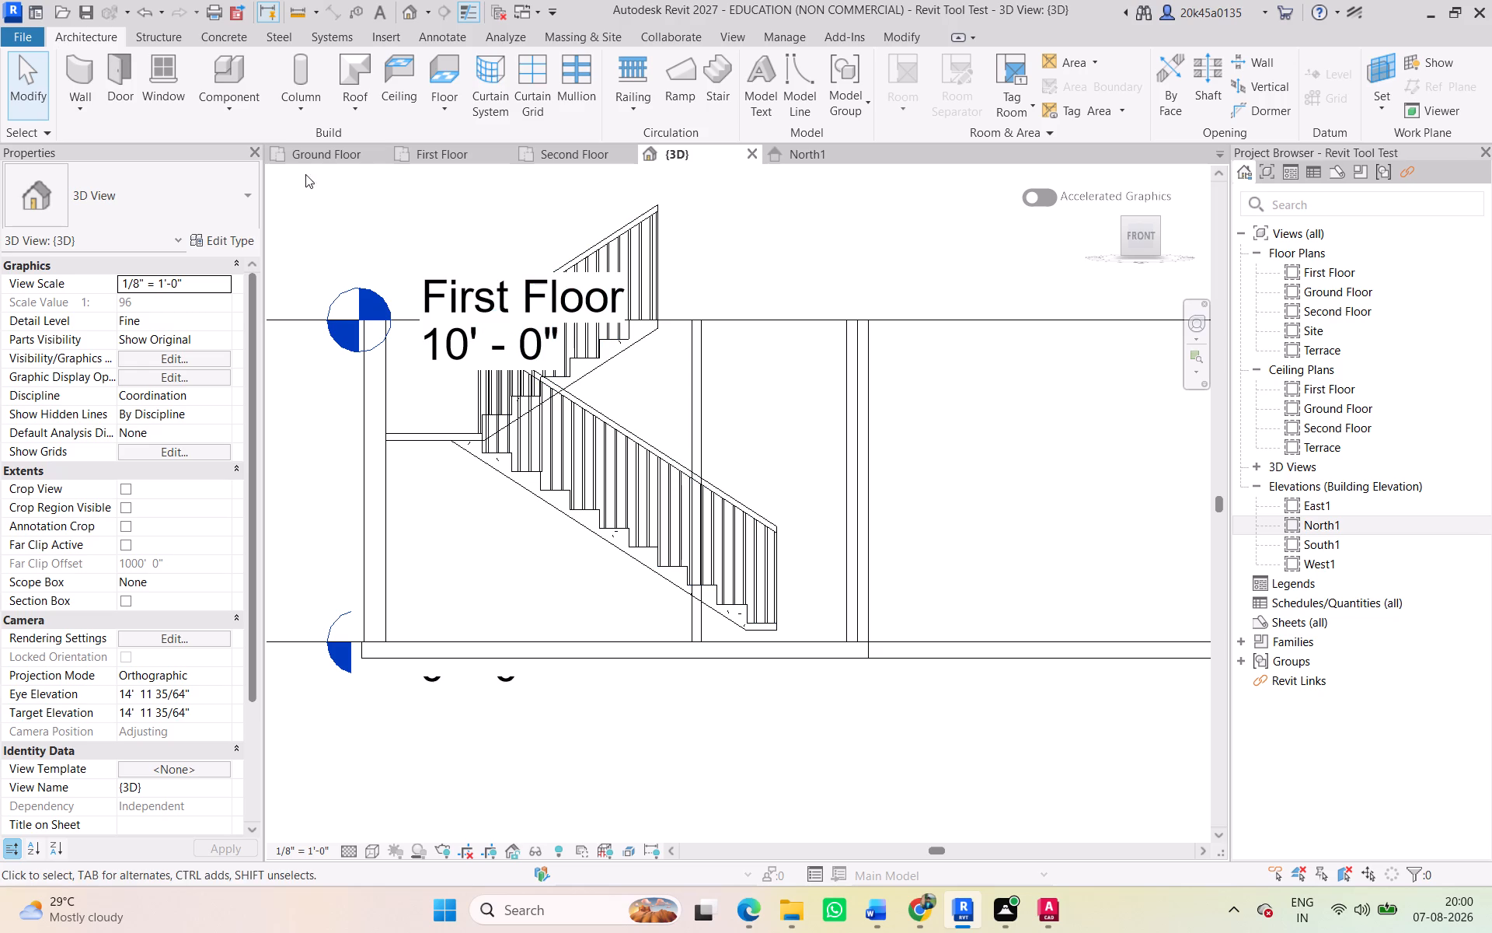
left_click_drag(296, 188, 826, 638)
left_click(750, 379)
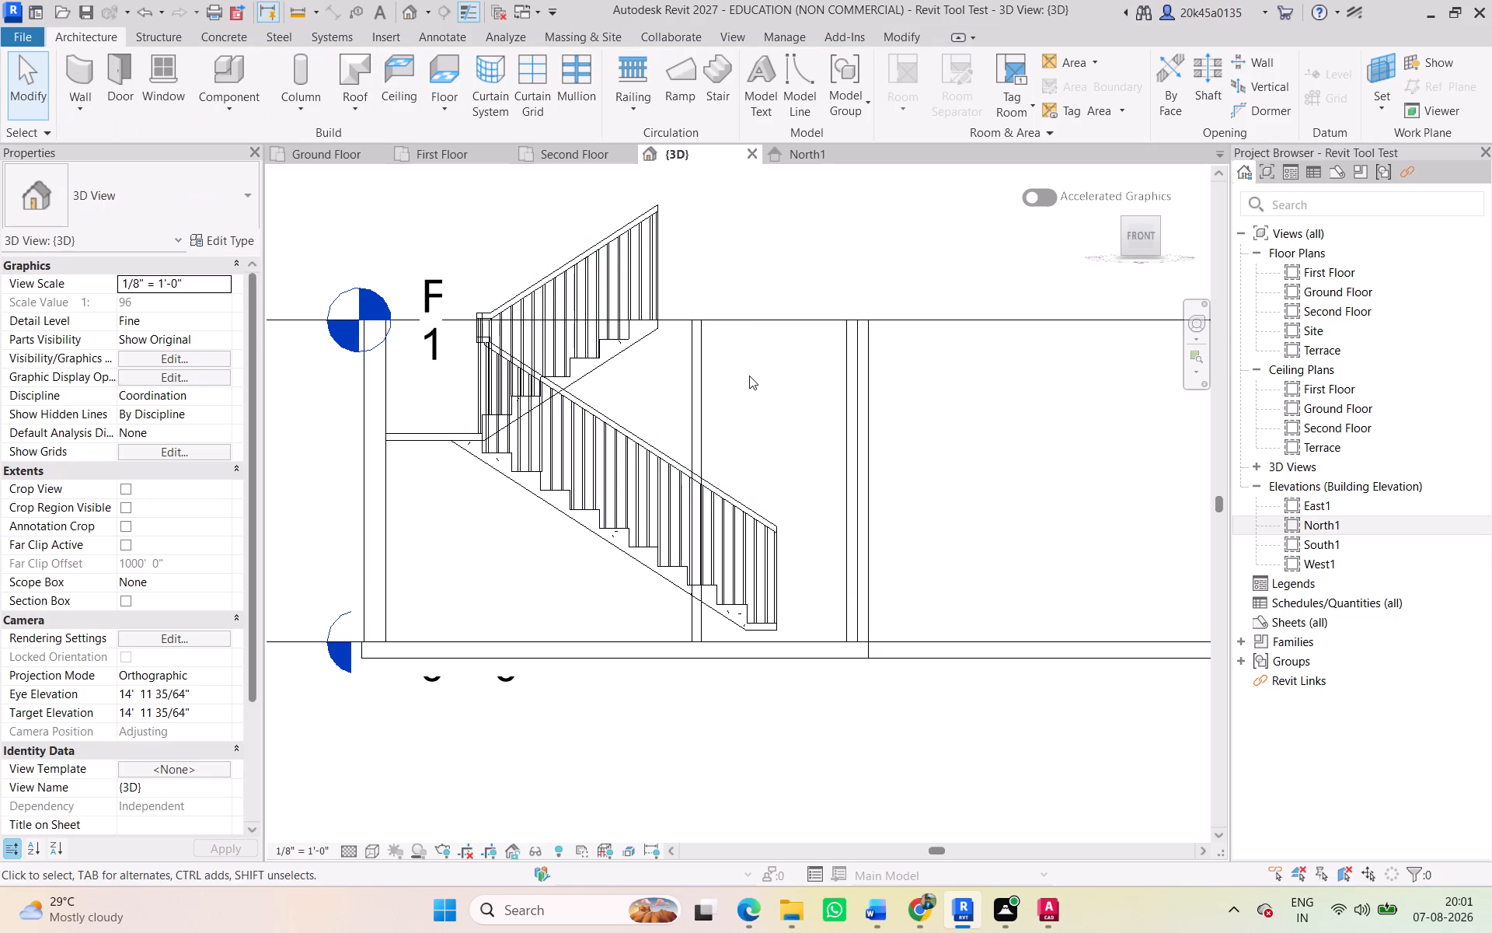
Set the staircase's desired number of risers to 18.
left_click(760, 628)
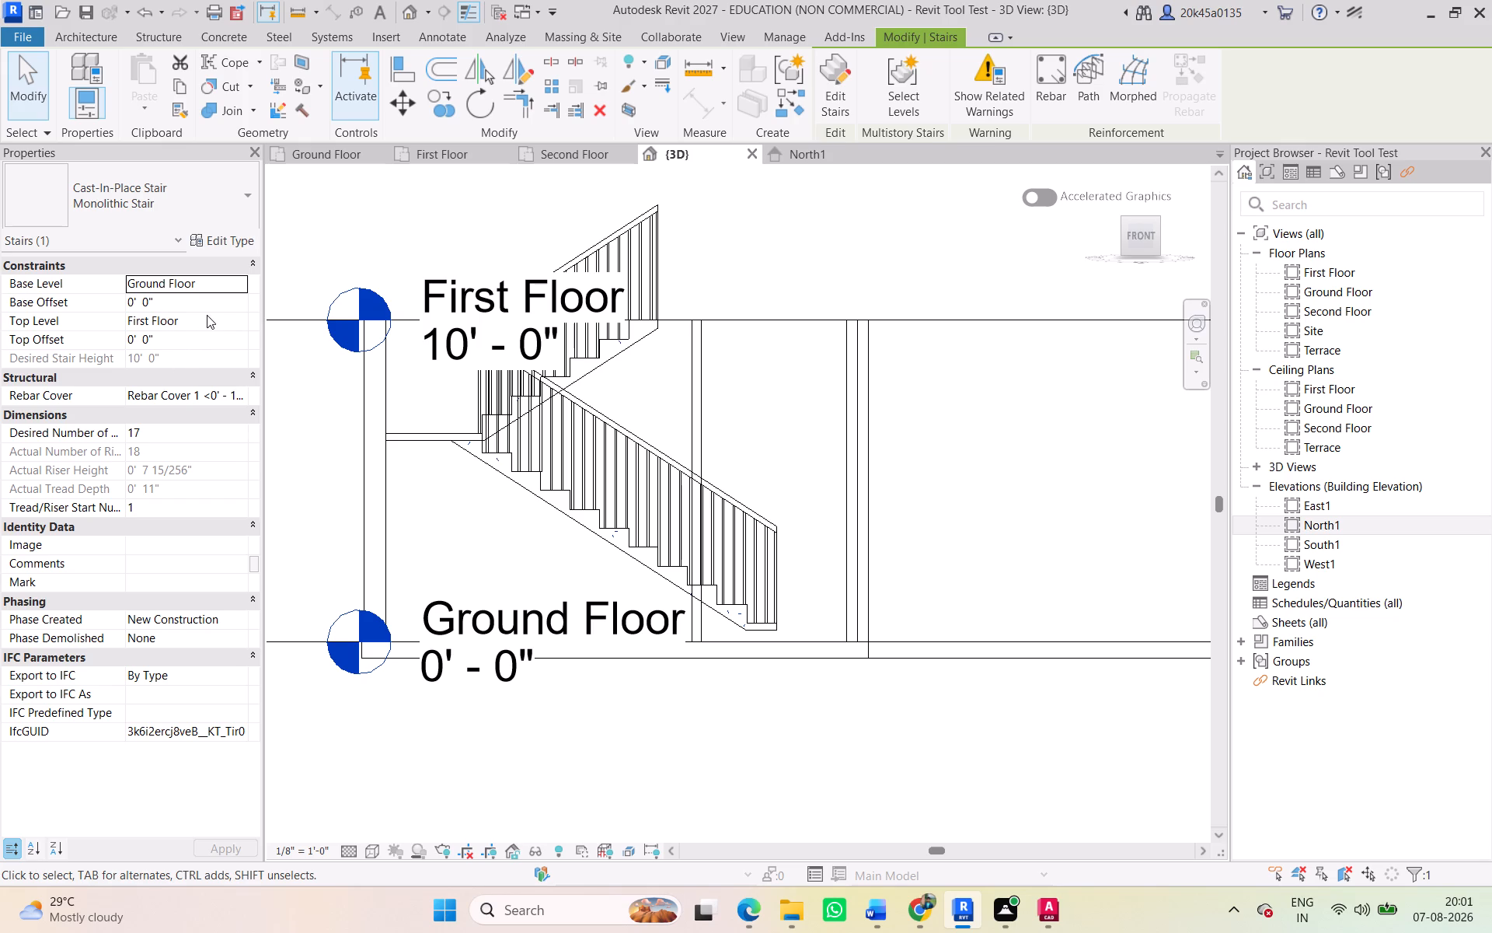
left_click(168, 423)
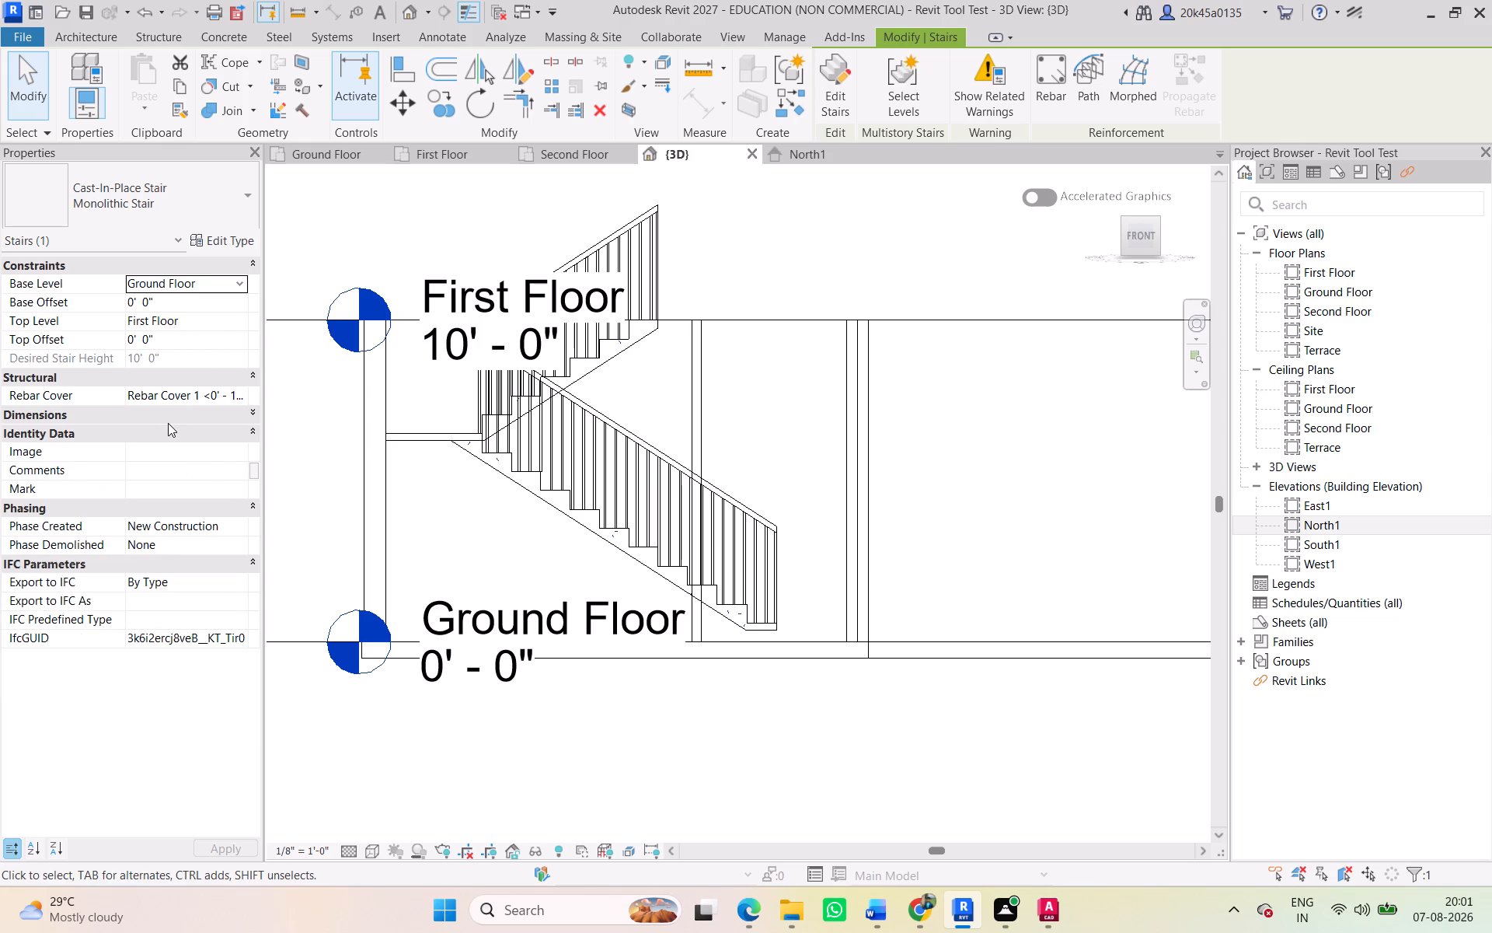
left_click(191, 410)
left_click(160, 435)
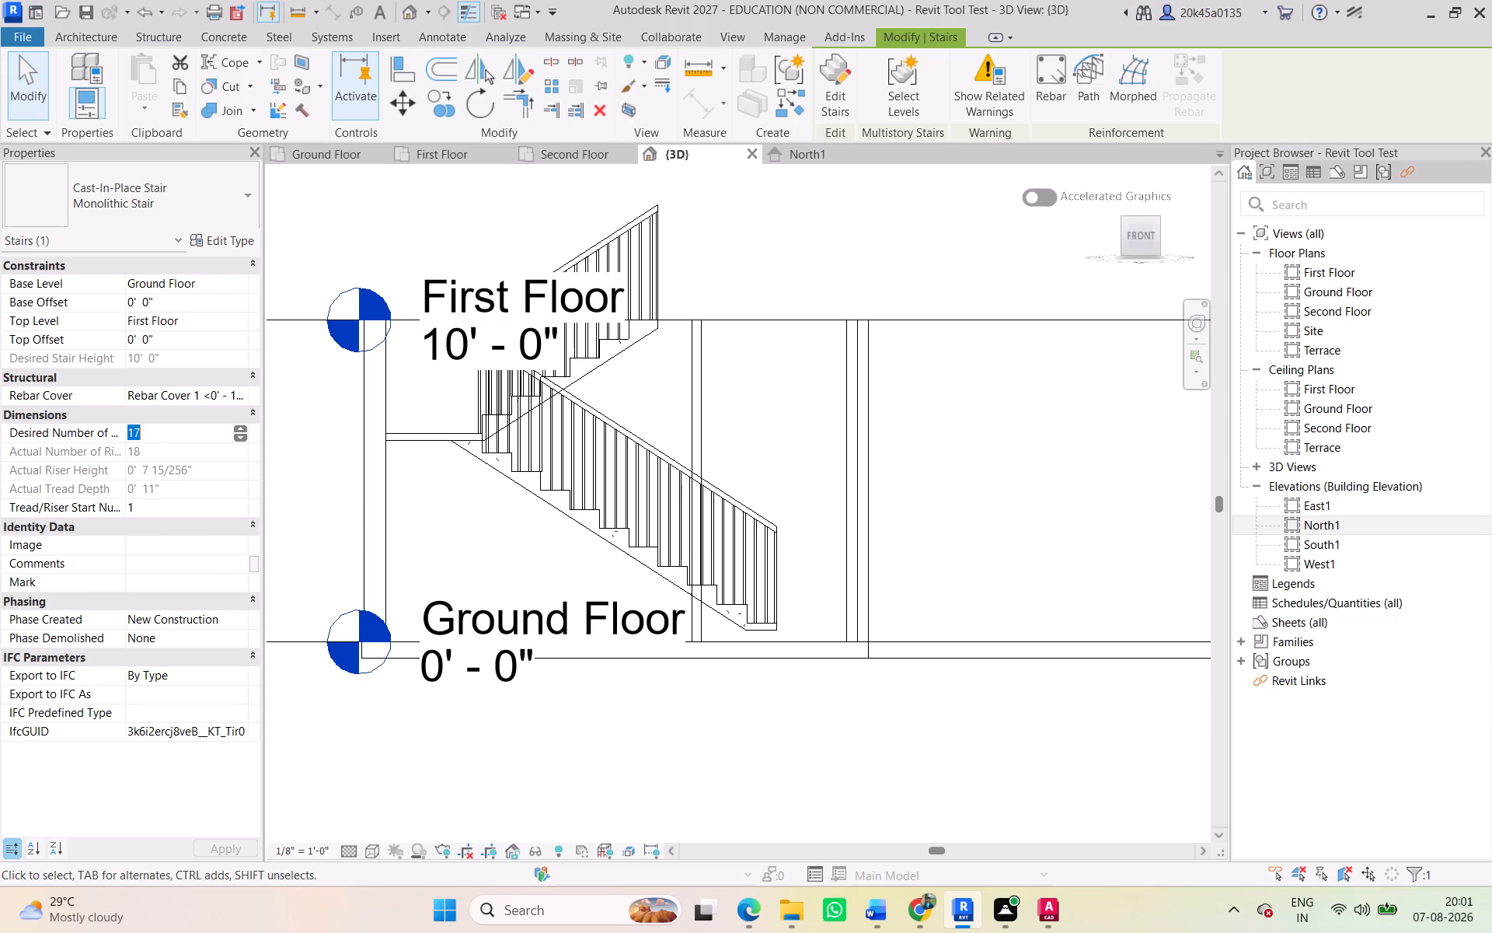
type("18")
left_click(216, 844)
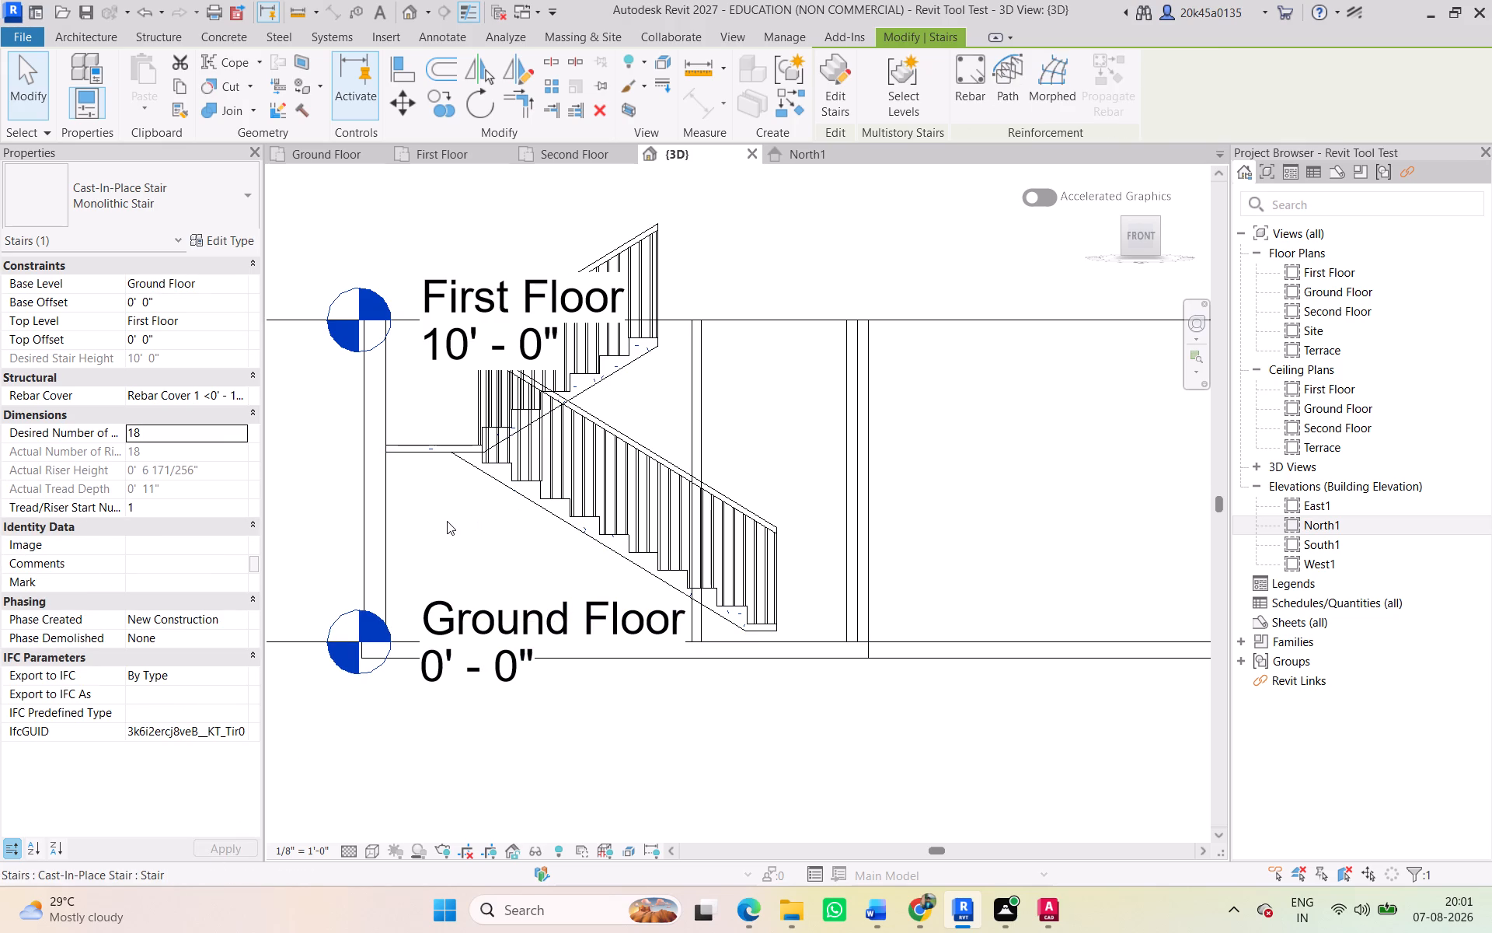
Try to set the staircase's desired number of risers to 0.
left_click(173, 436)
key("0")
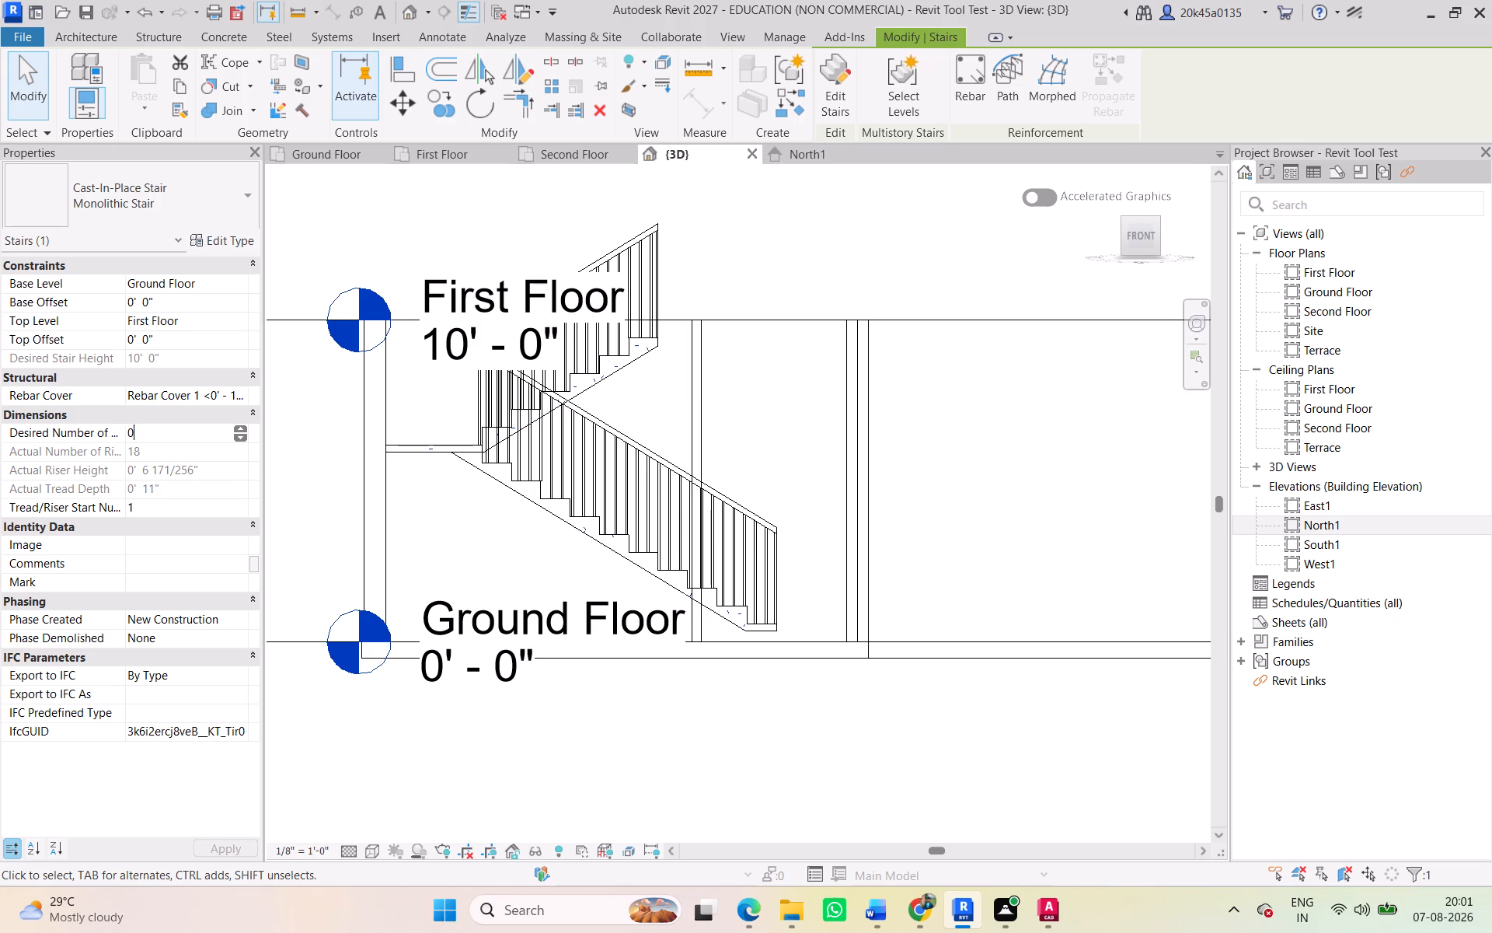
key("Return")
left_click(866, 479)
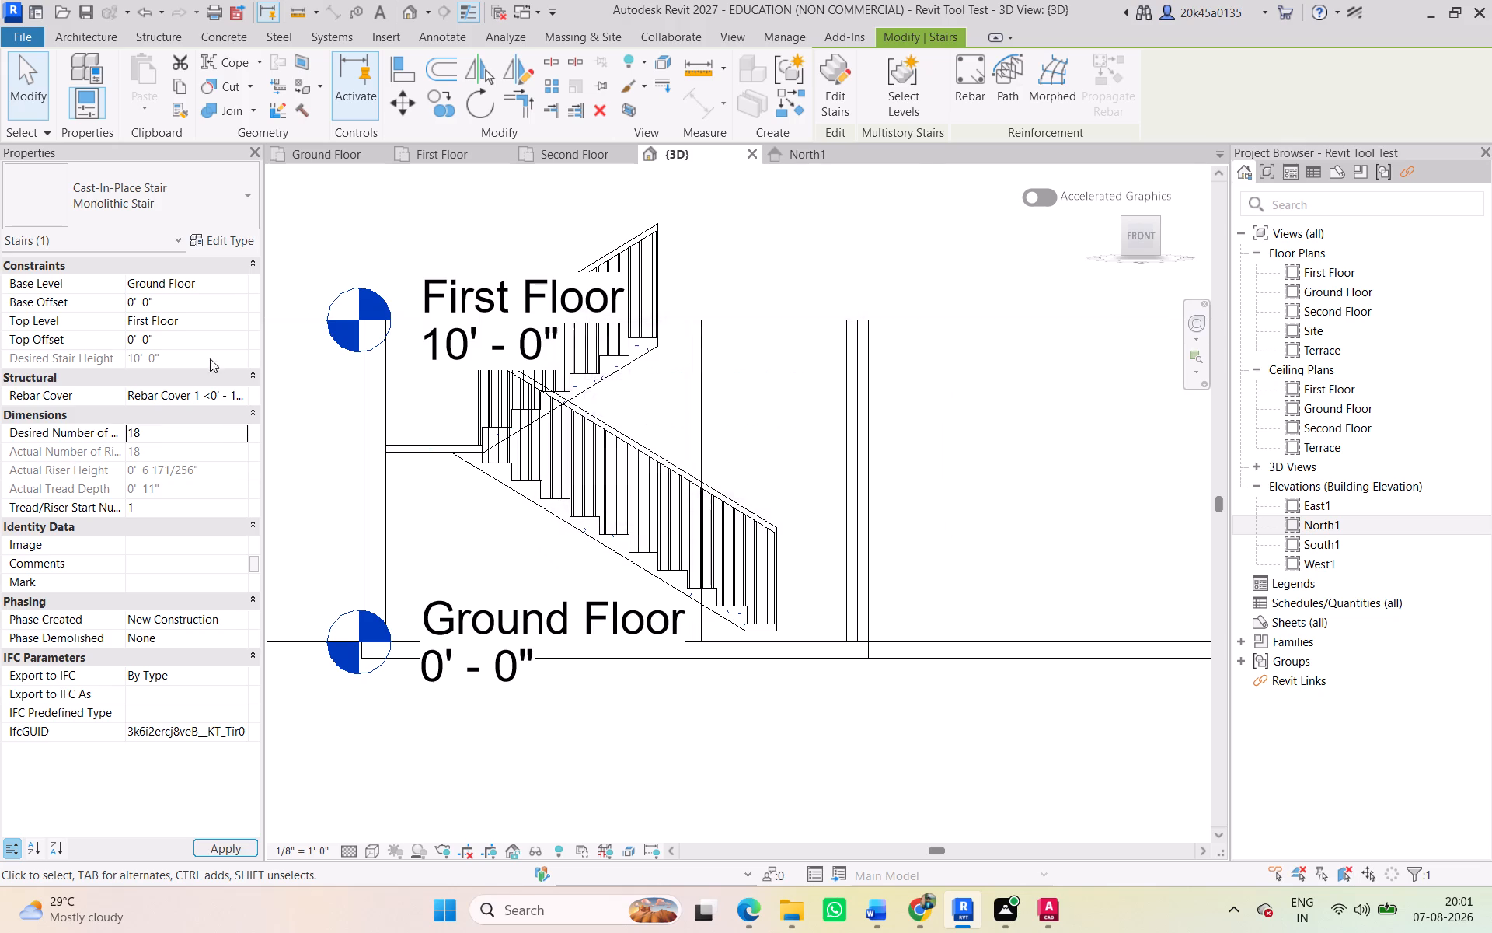
Set the staircase's desired number of risers to 17.
left_click(152, 436)
type("17")
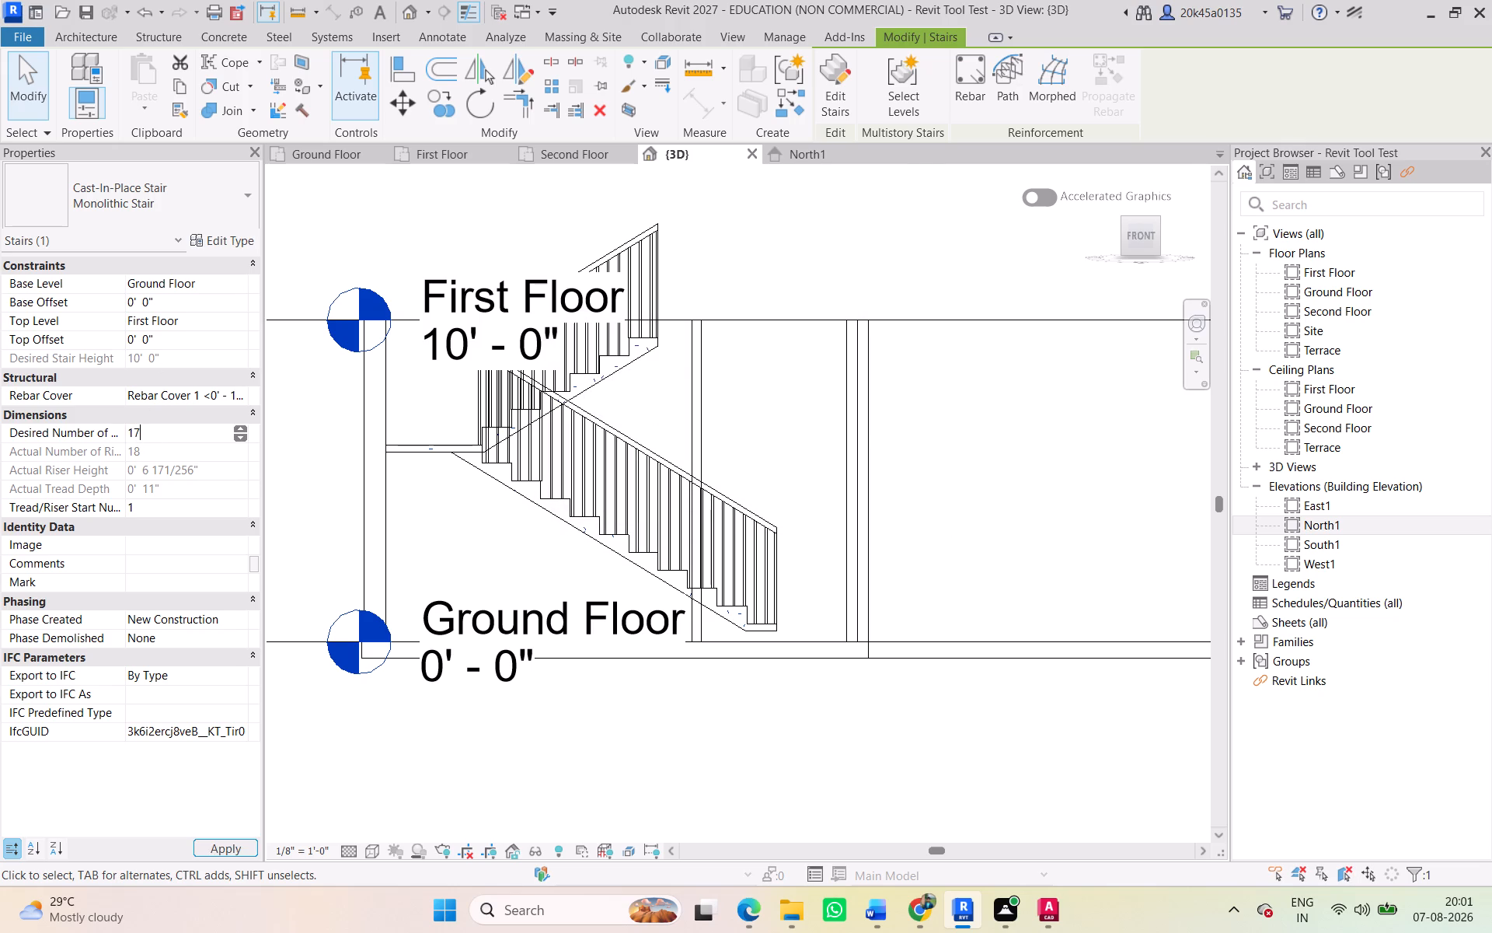
left_click(230, 843)
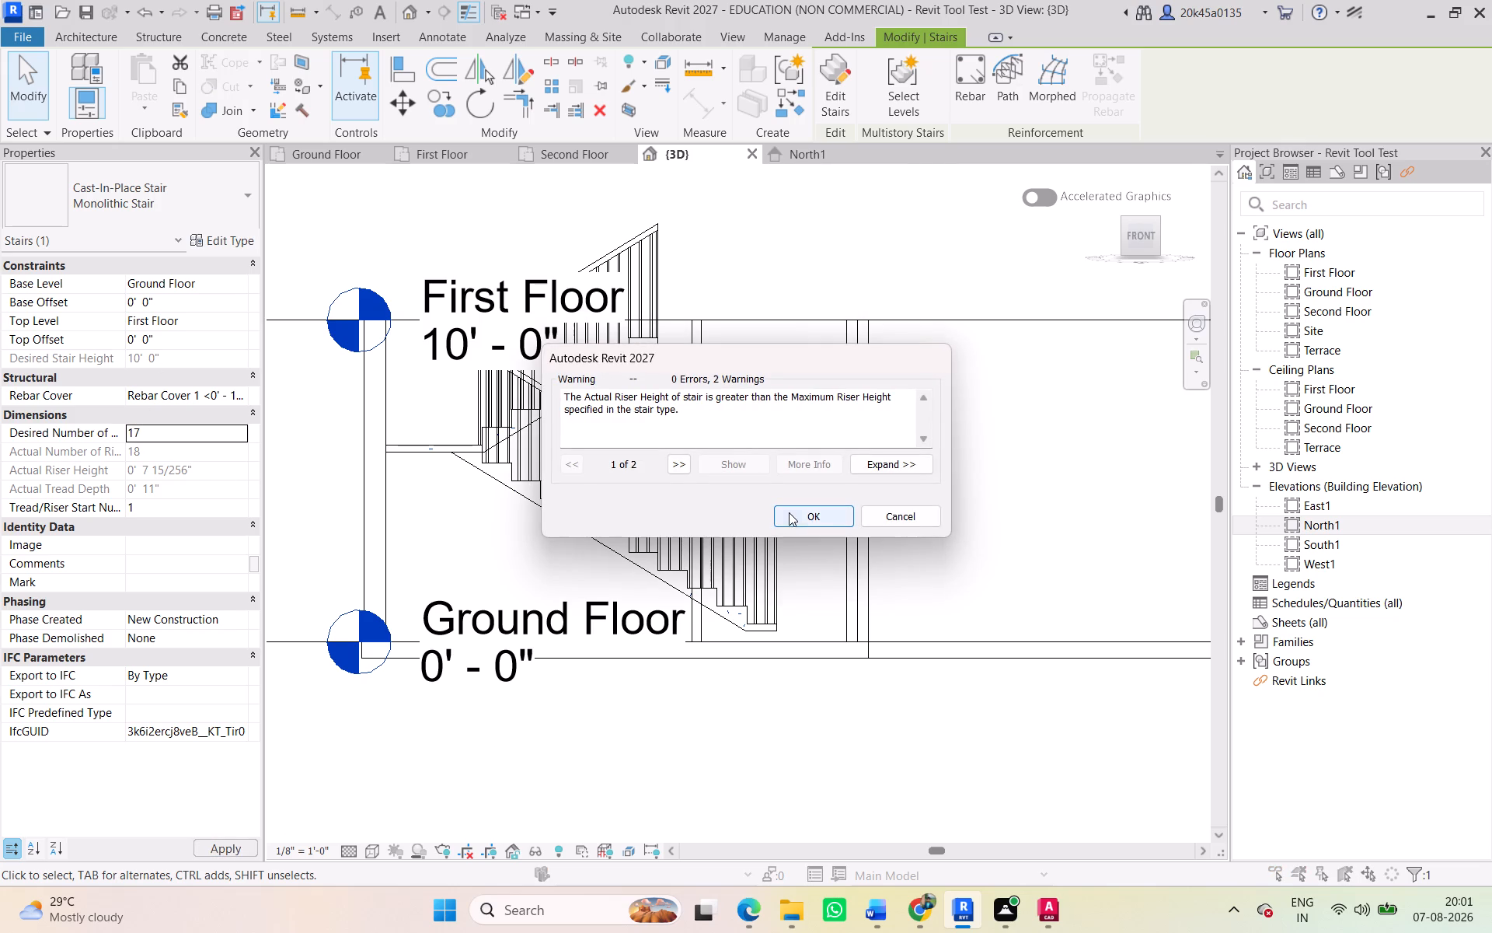
left_click(792, 514)
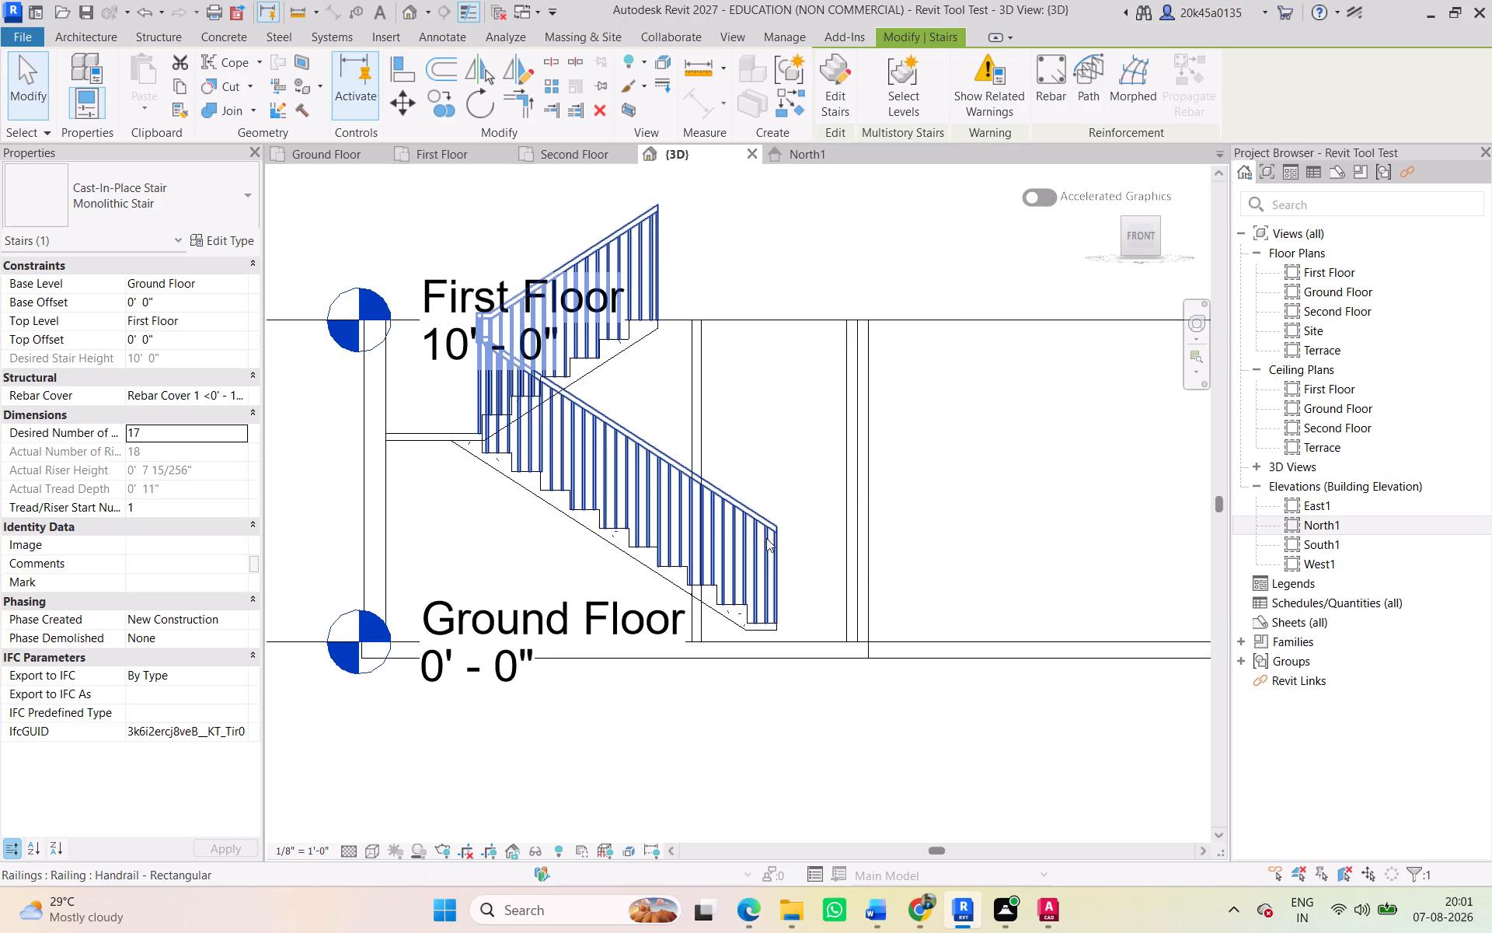
left_click(430, 554)
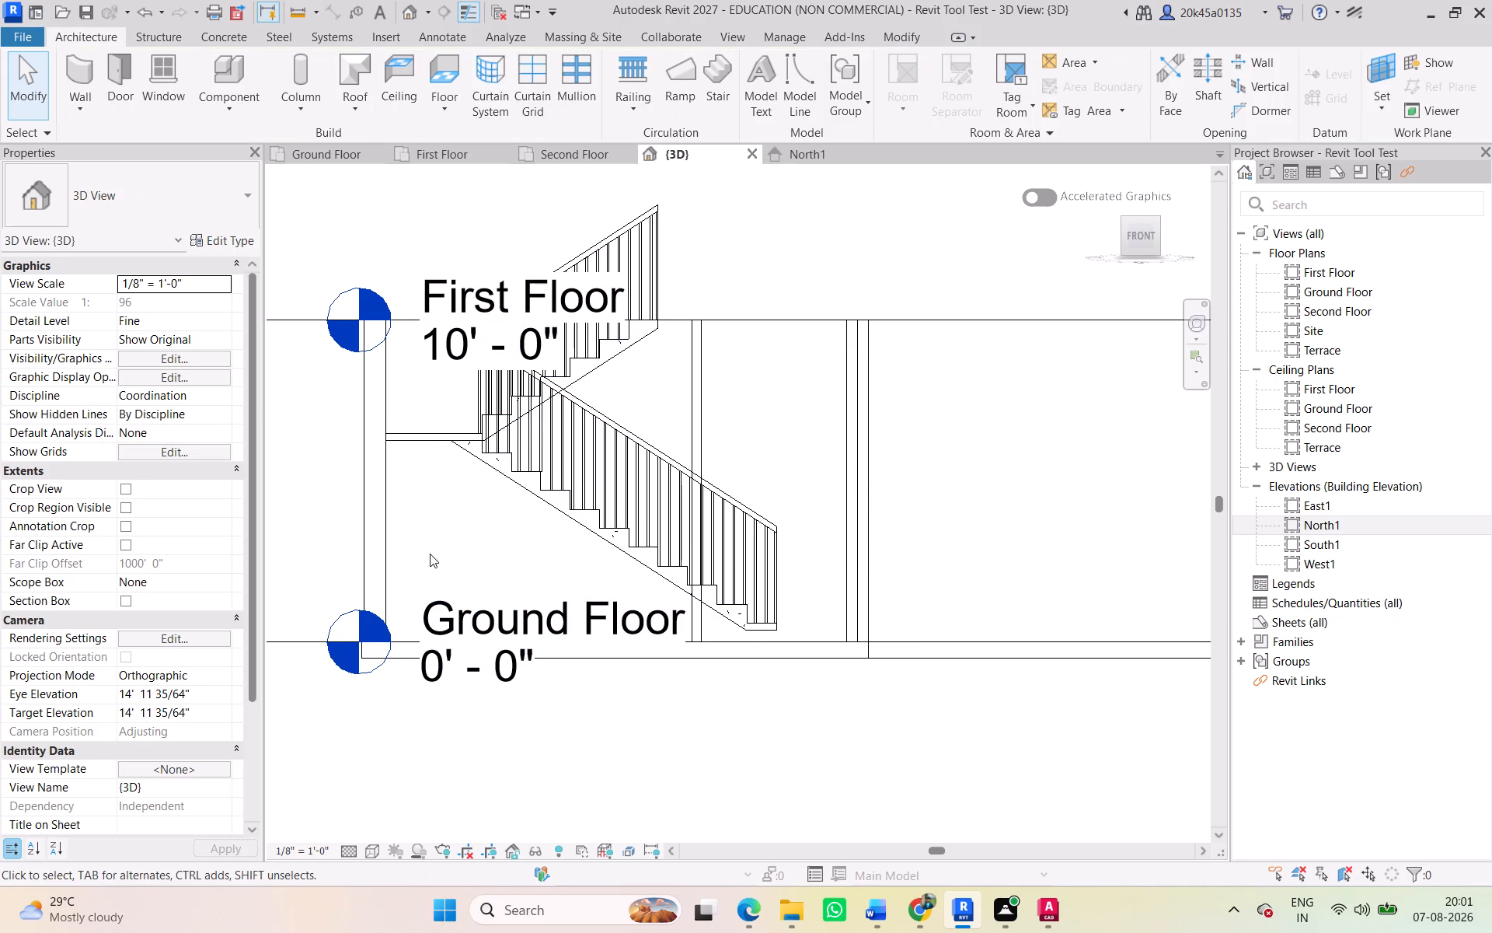
Examine the staircase's properties and the gap between its lowest step and the Ground Floor, returning to the North1 elevation.
left_click(551, 502)
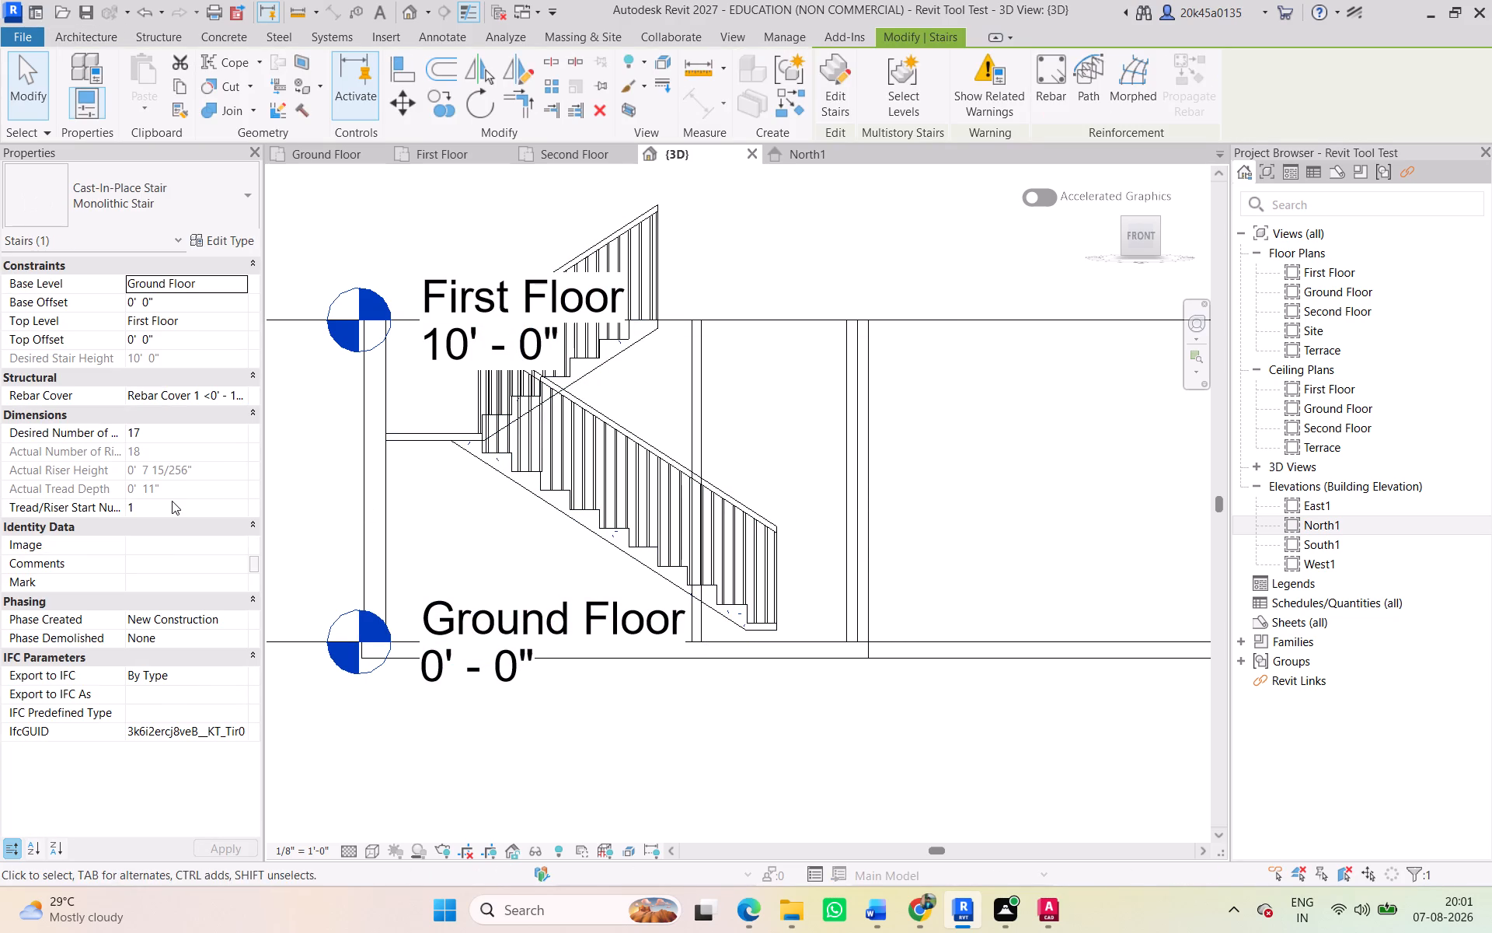
left_click(819, 486)
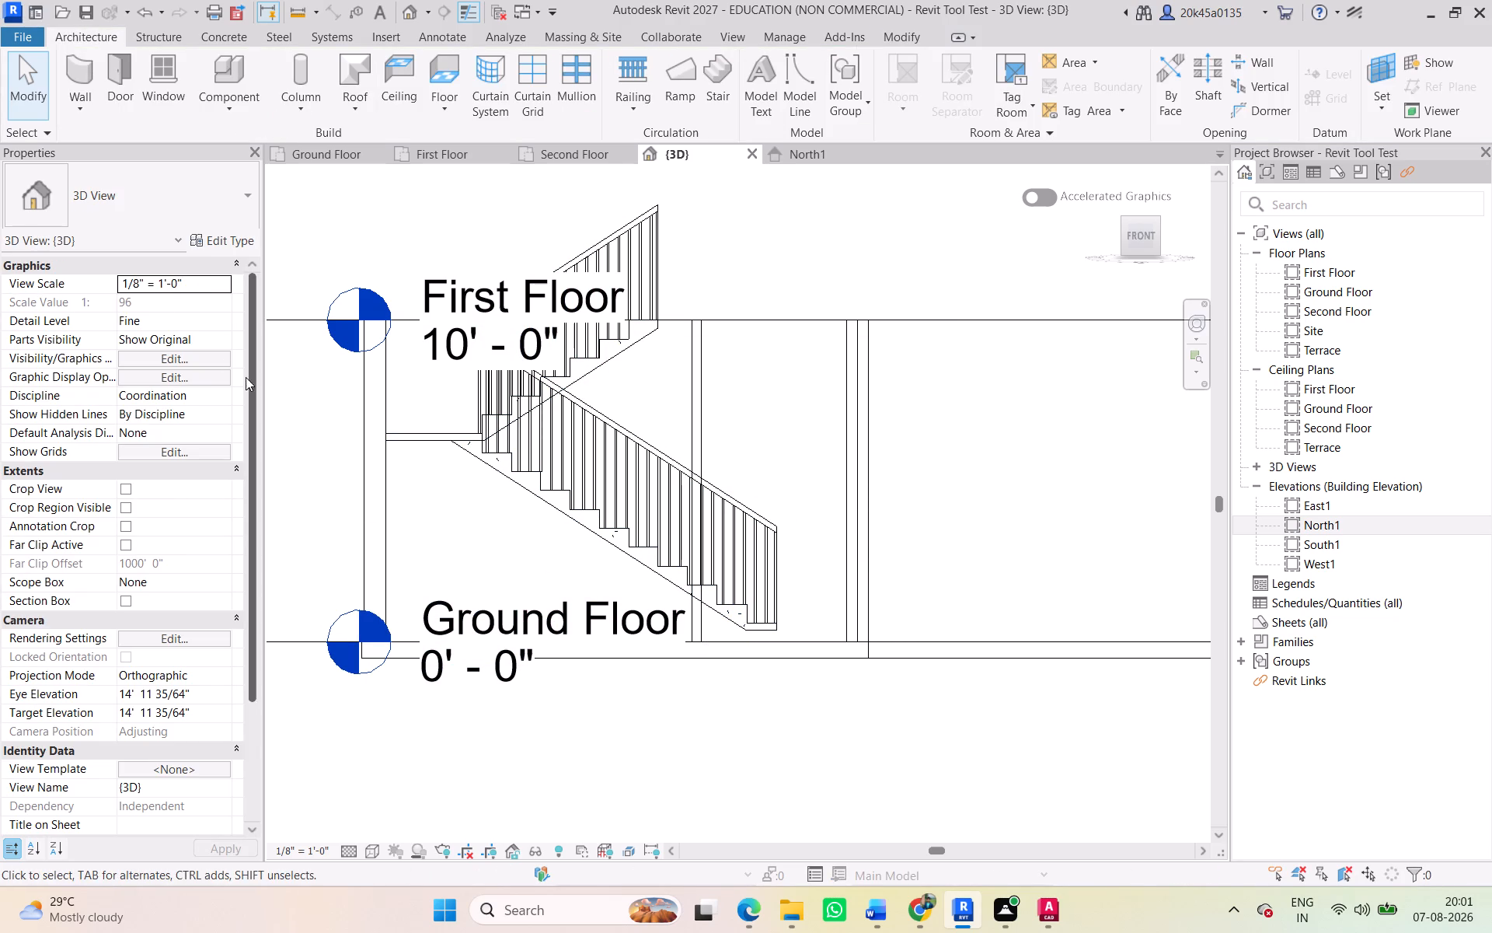
scroll(786, 616, "up", 8)
middle_click_drag(740, 637, 638, 599)
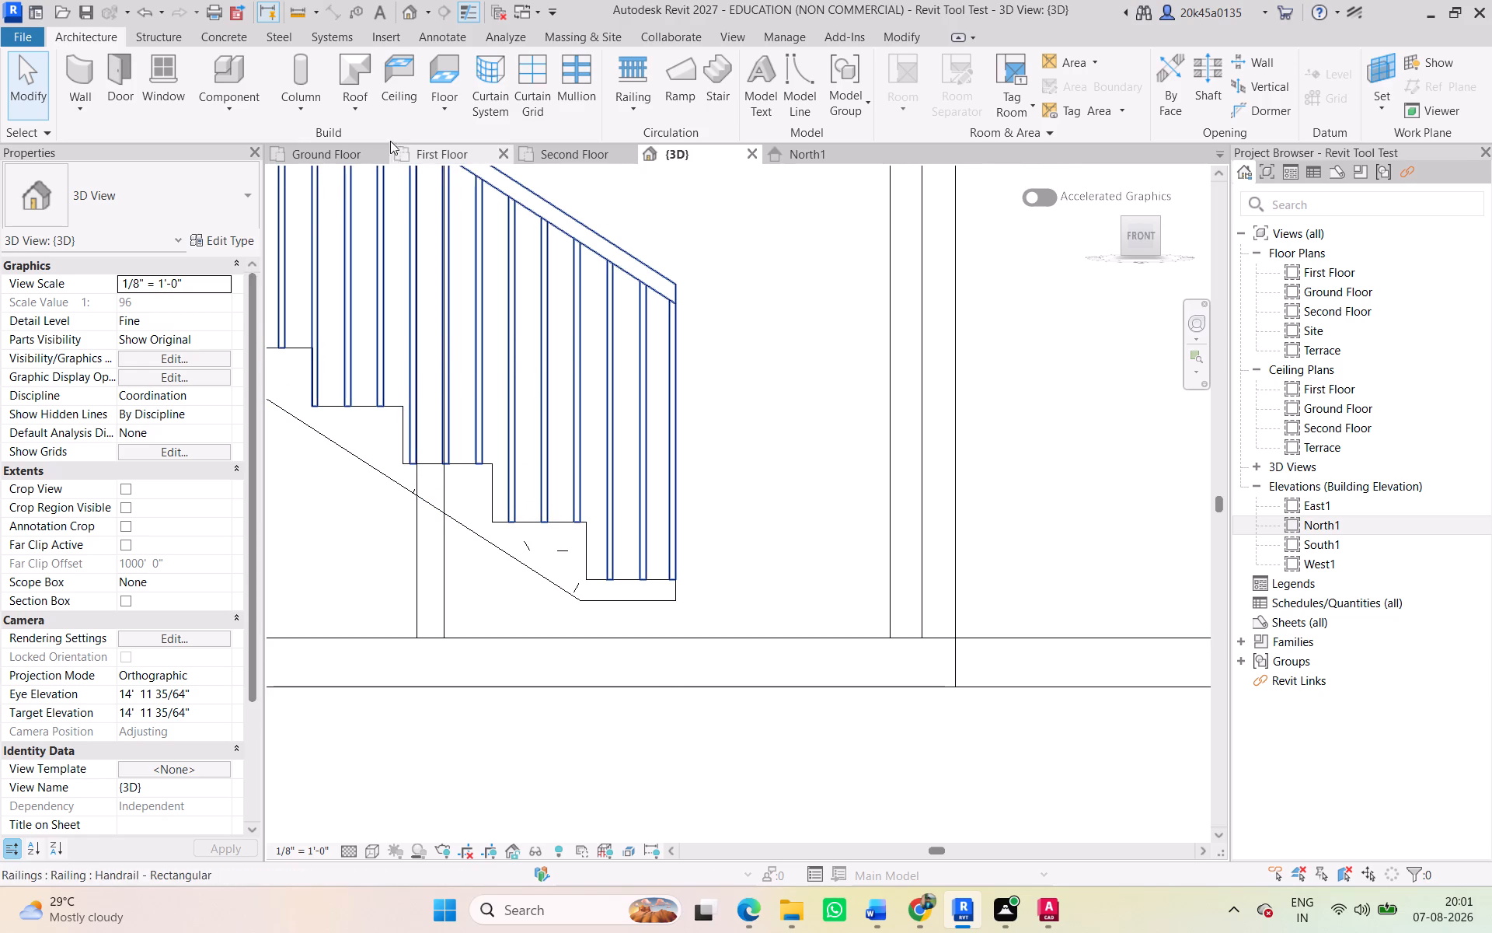
left_click(785, 267)
left_click(890, 38)
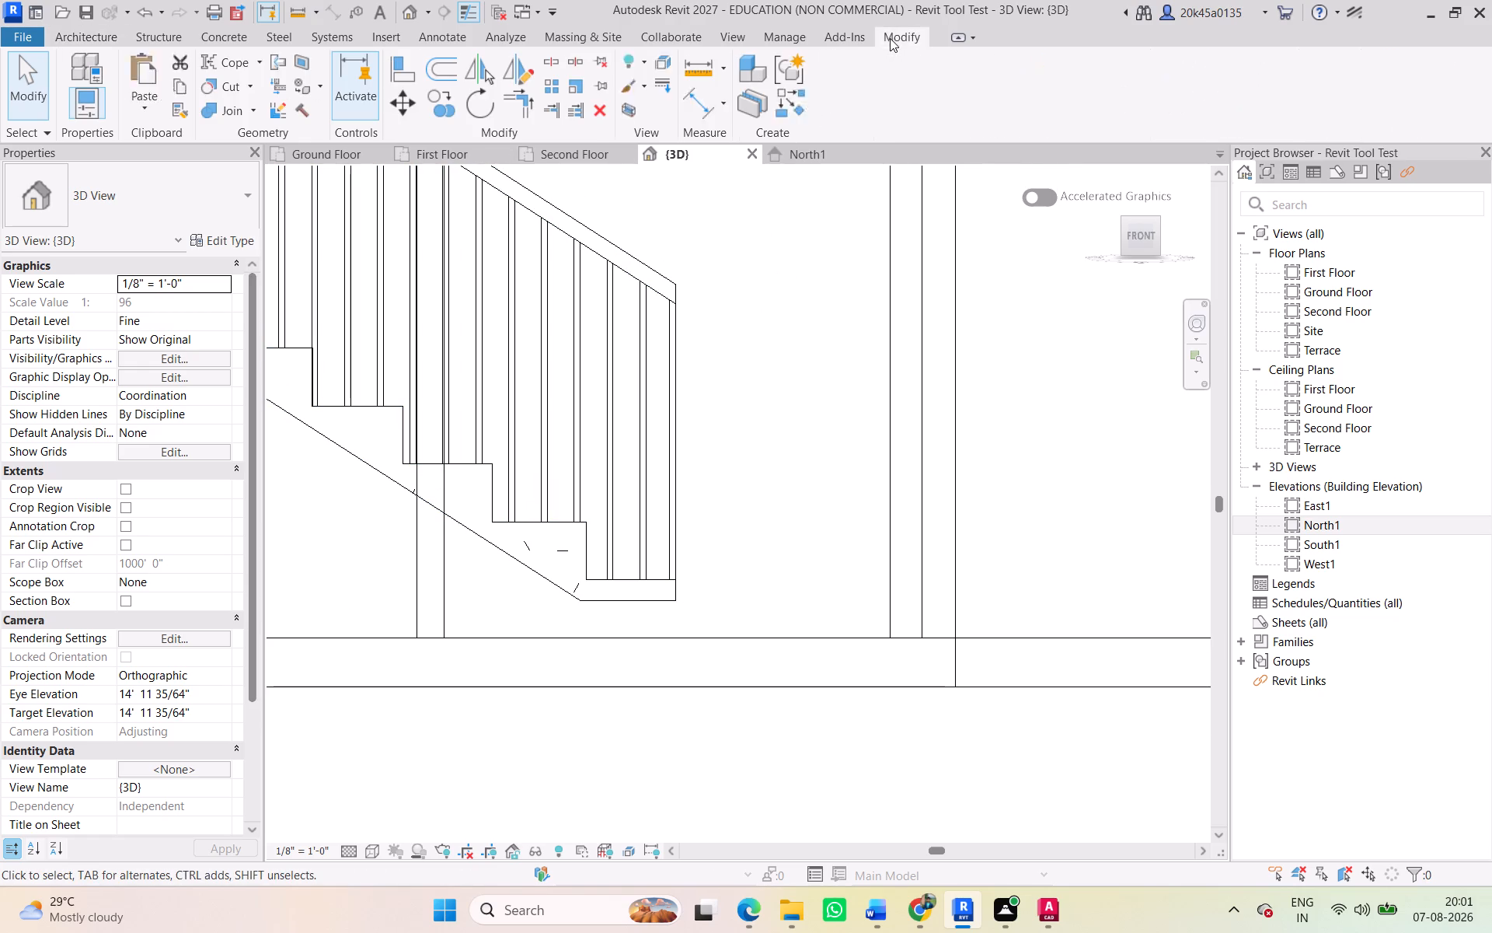
left_click(69, 29)
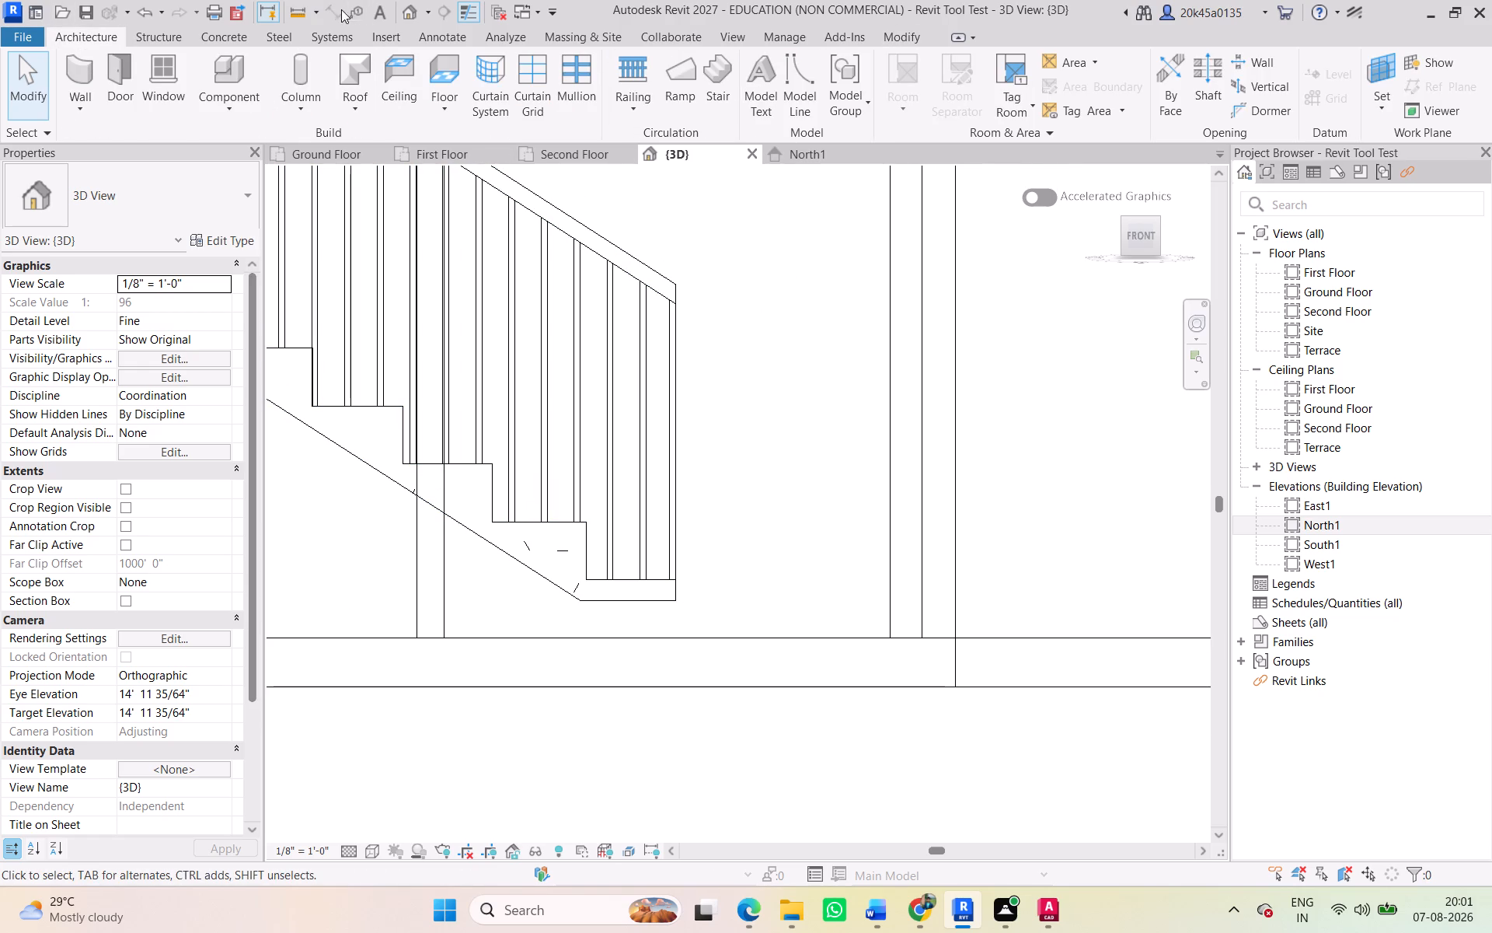
left_click(835, 159)
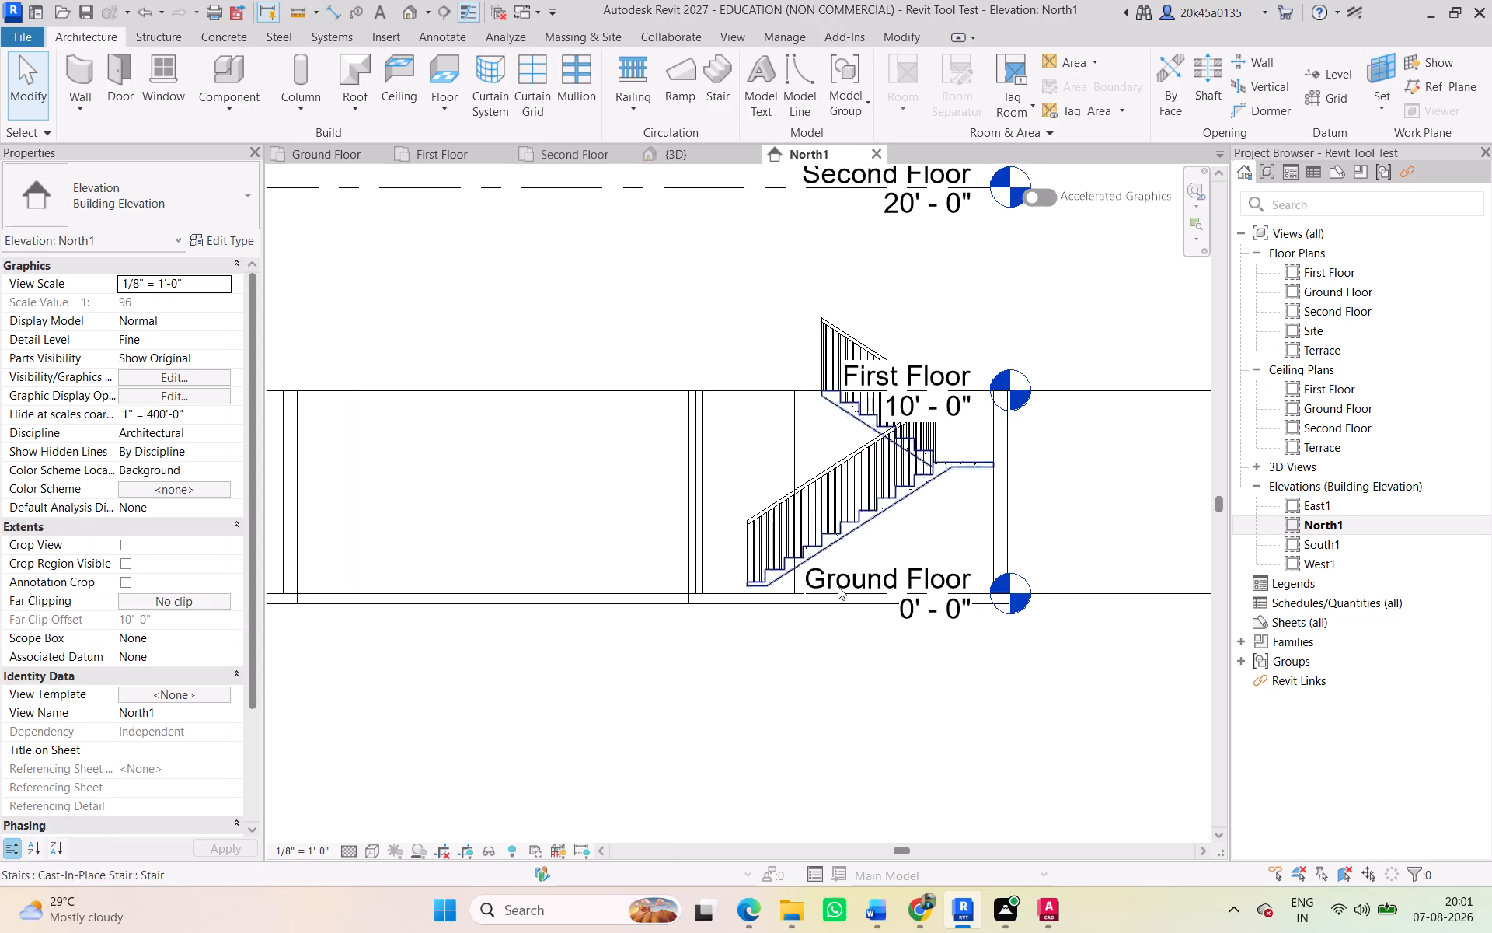
Place an aligned dimension from the underside of the staircase's lowest step to the Ground Floor level in the North1 elevation.
scroll(701, 635, "up", 8)
middle_click_drag(828, 567, 536, 623)
left_click(335, 5)
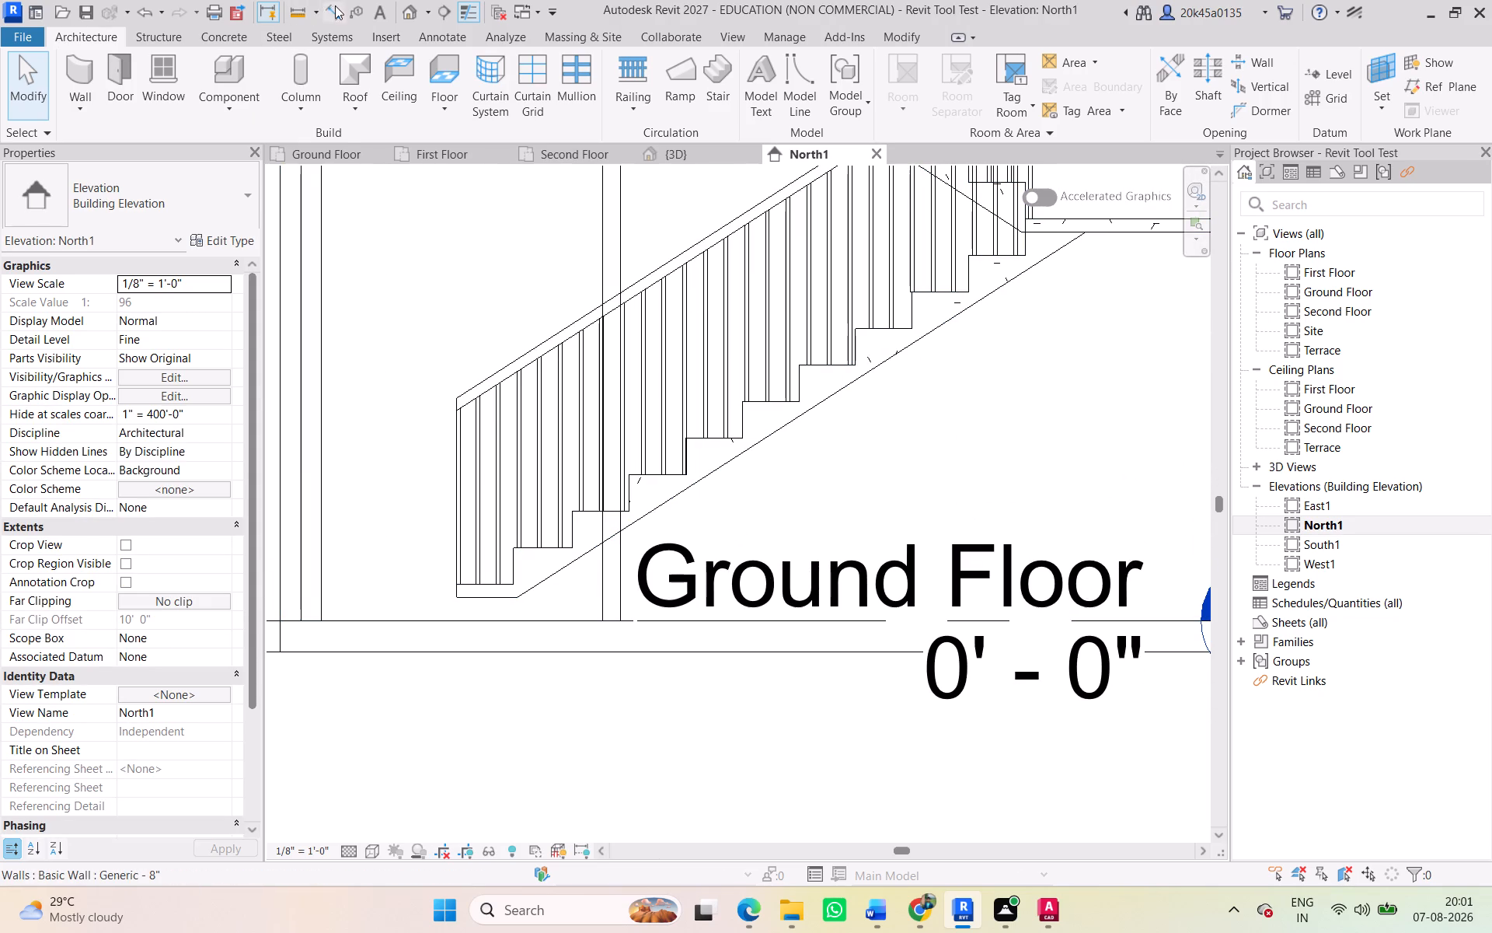
scroll(521, 522, "up", 4)
left_click(463, 644)
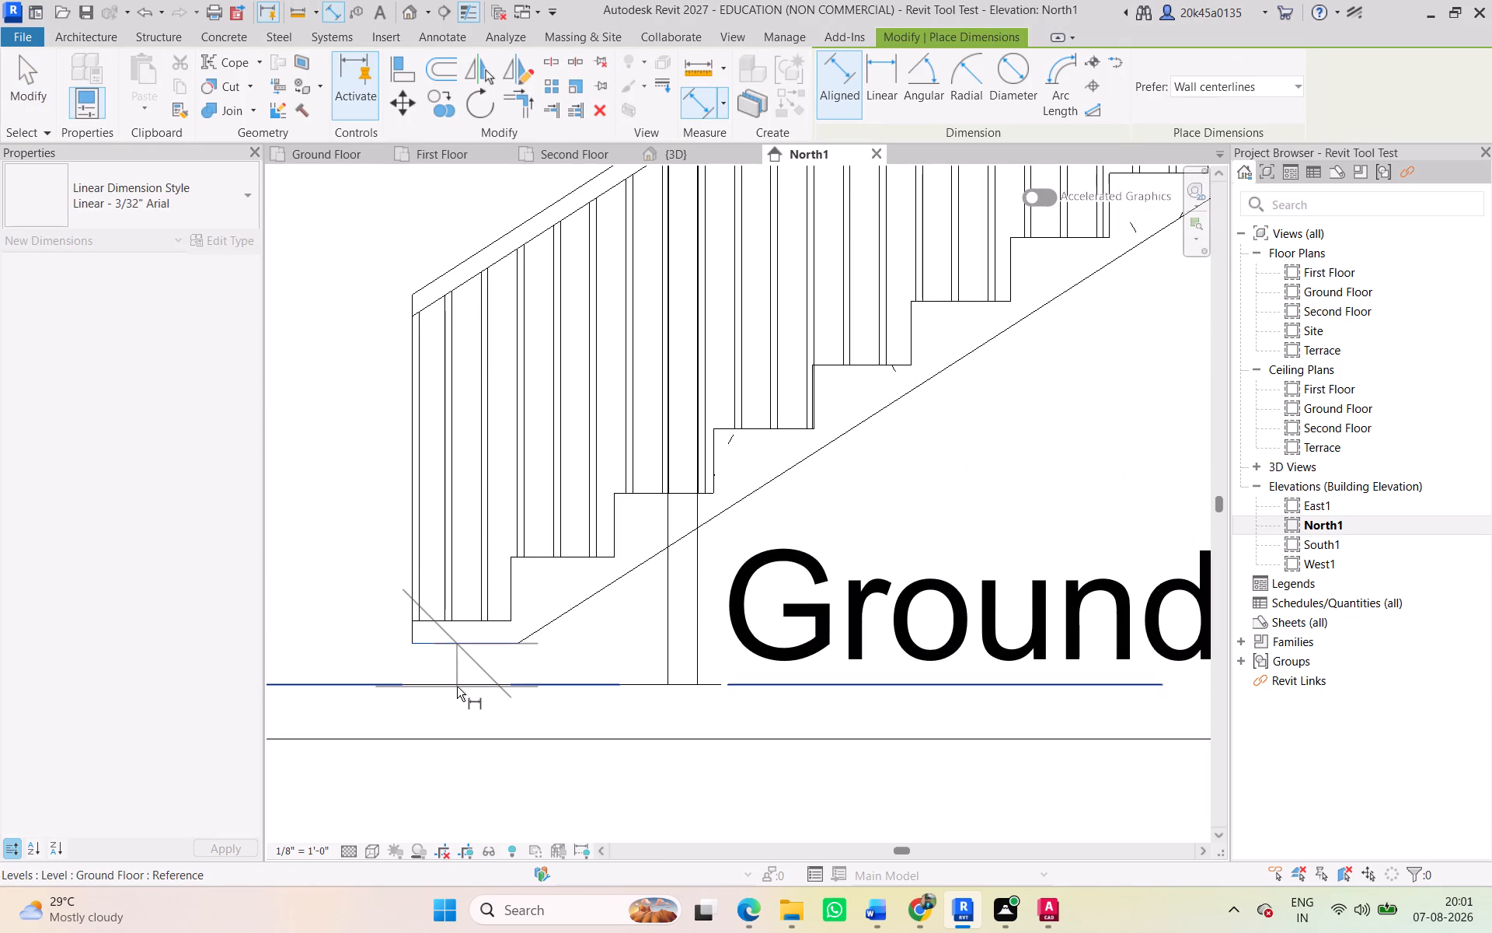
scroll(448, 683, "up", 5)
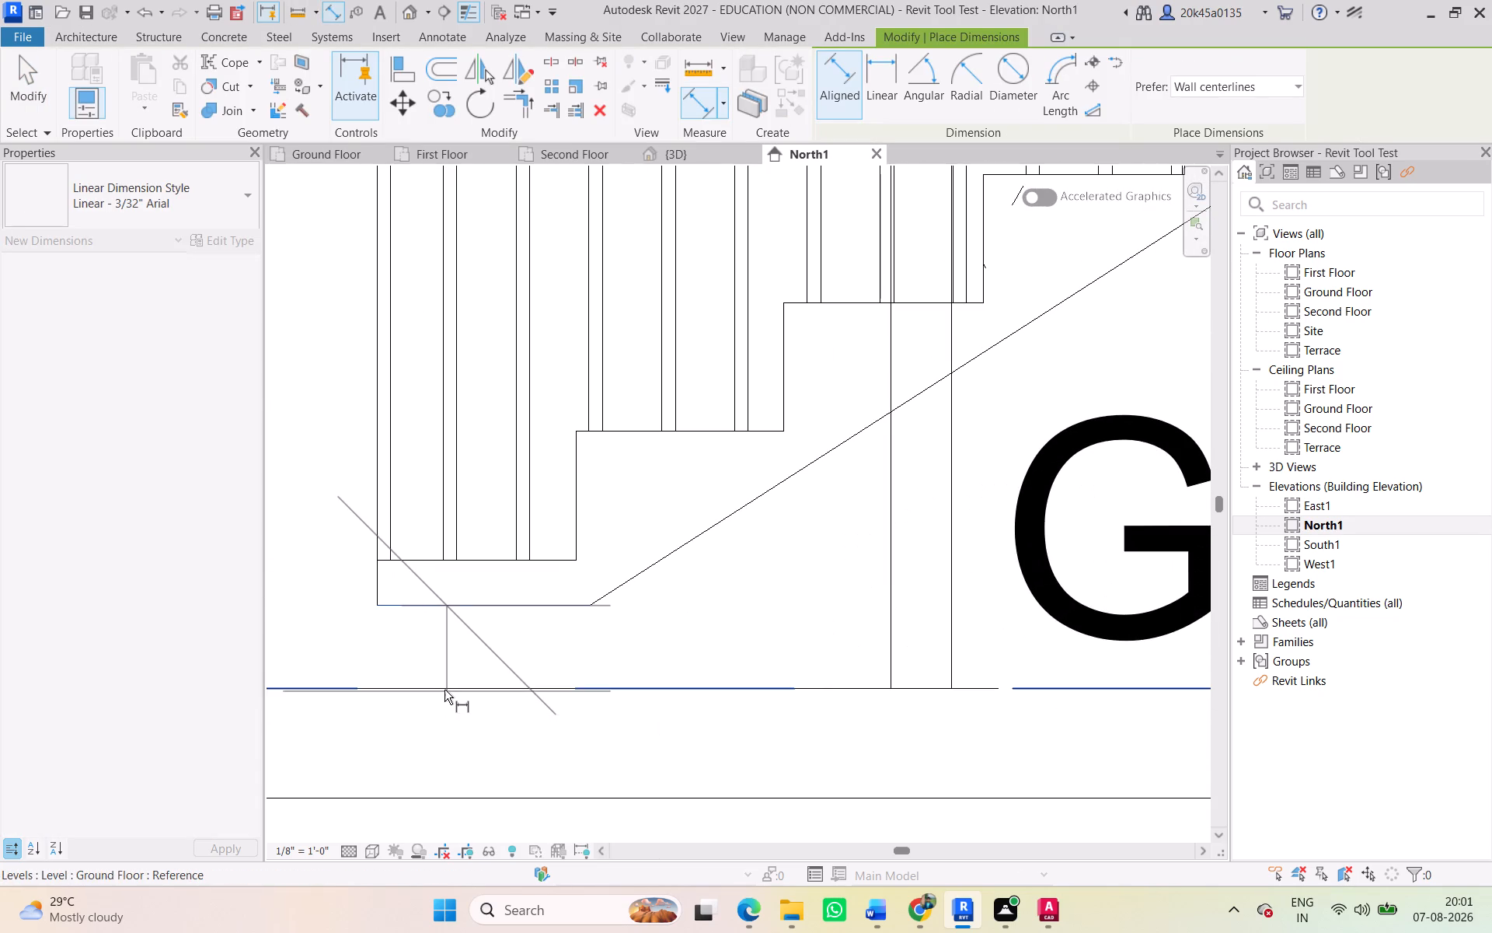
left_click(444, 687)
scroll(456, 662, "down", 3)
middle_click_drag(479, 655, 605, 619)
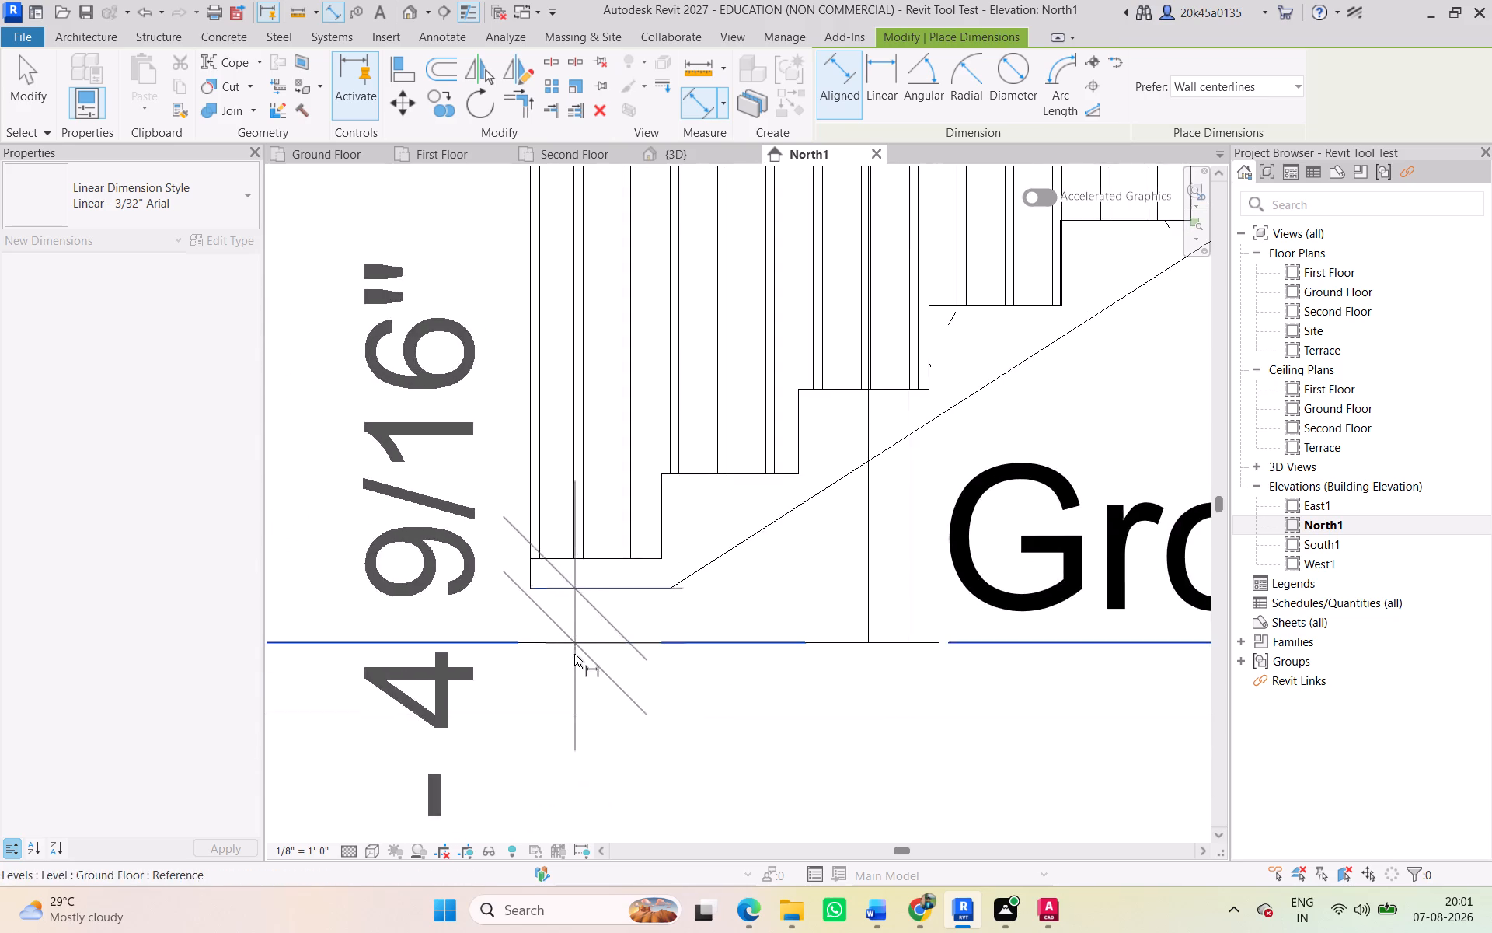
scroll(575, 652, "up", 5)
scroll(574, 645, "down", 3)
middle_click_drag(608, 641, 689, 635)
scroll(664, 631, "down", 4)
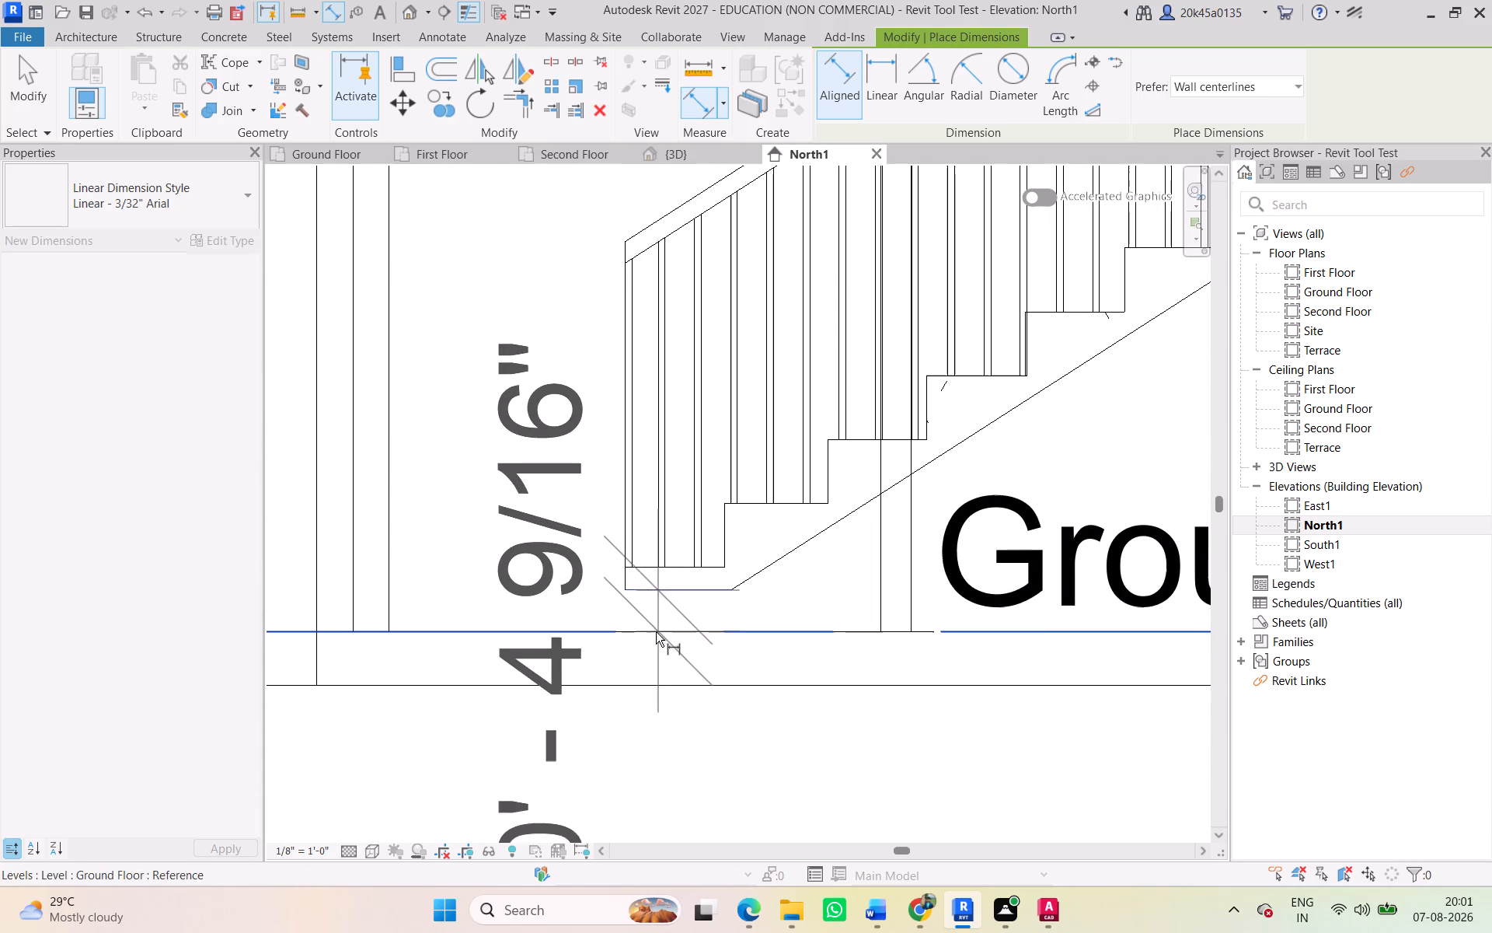
left_click(566, 653)
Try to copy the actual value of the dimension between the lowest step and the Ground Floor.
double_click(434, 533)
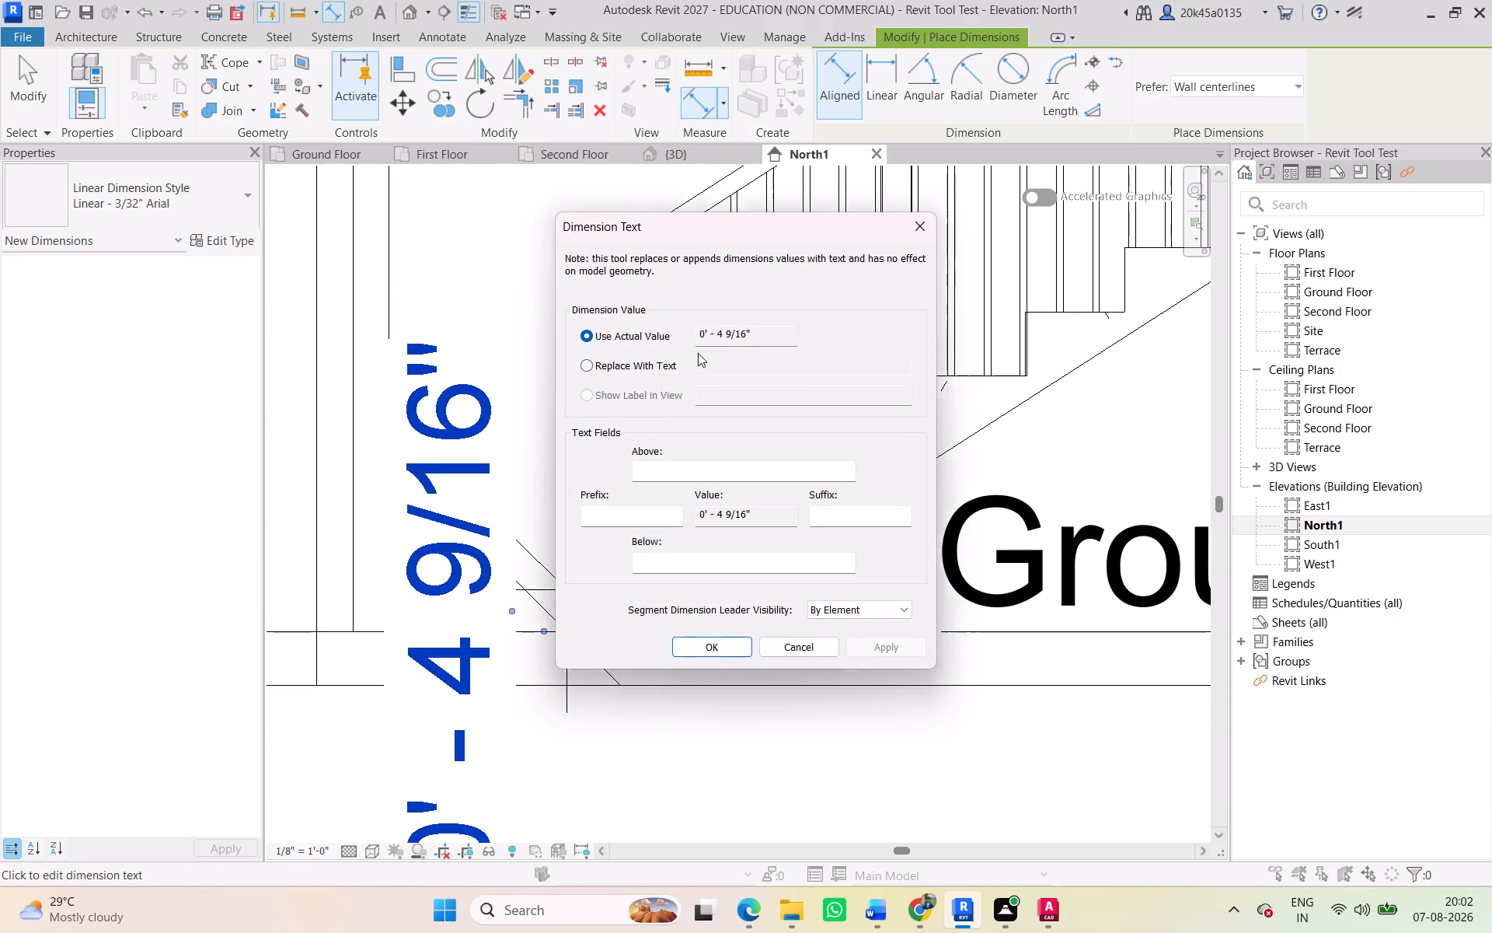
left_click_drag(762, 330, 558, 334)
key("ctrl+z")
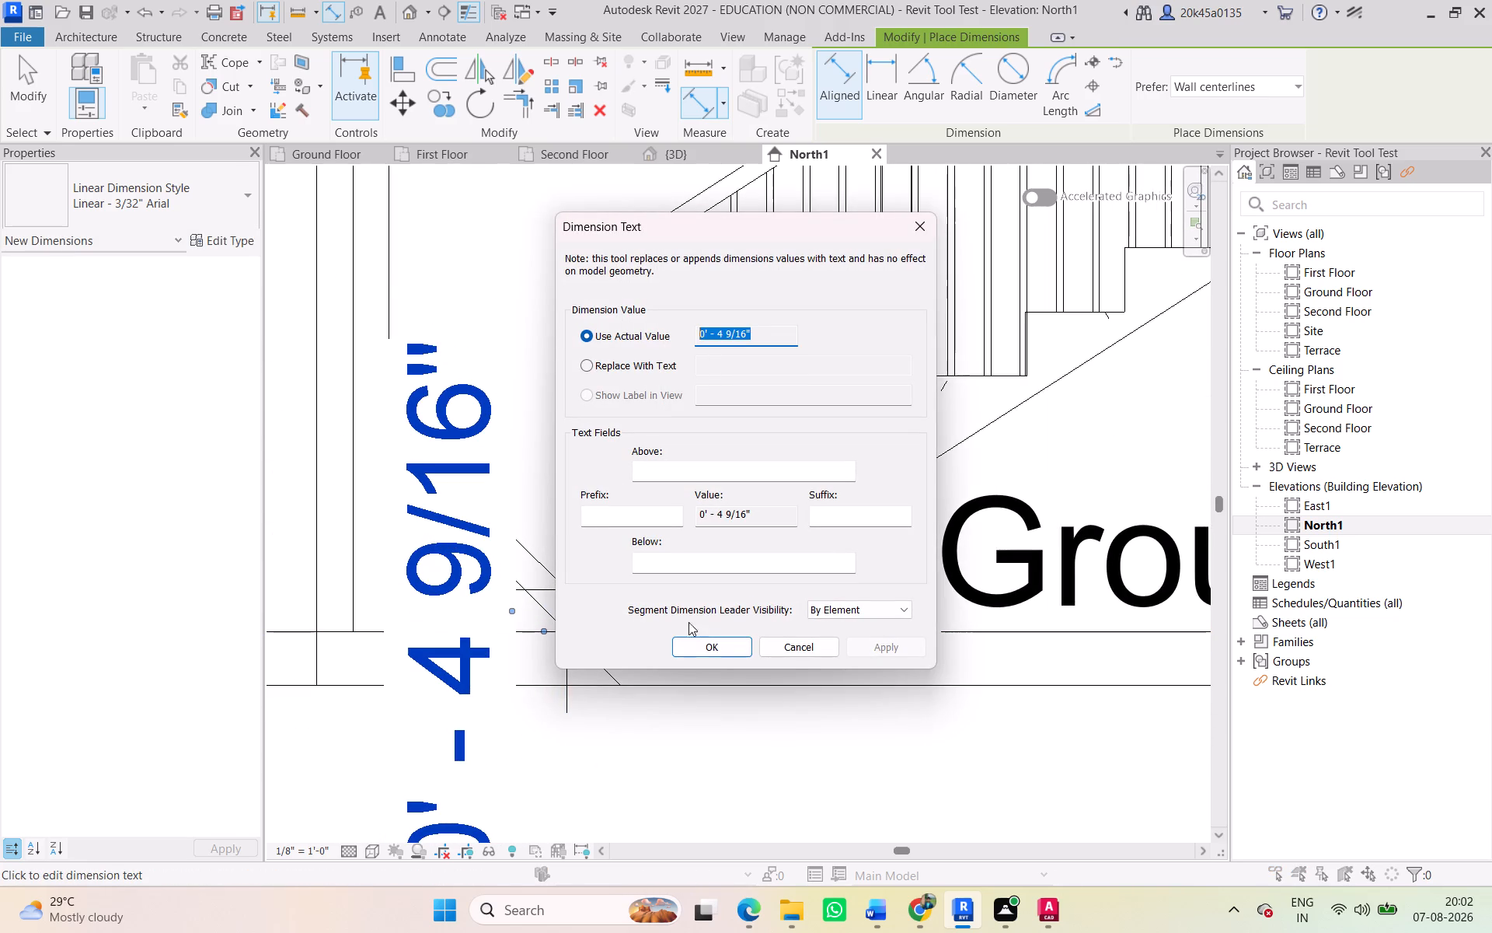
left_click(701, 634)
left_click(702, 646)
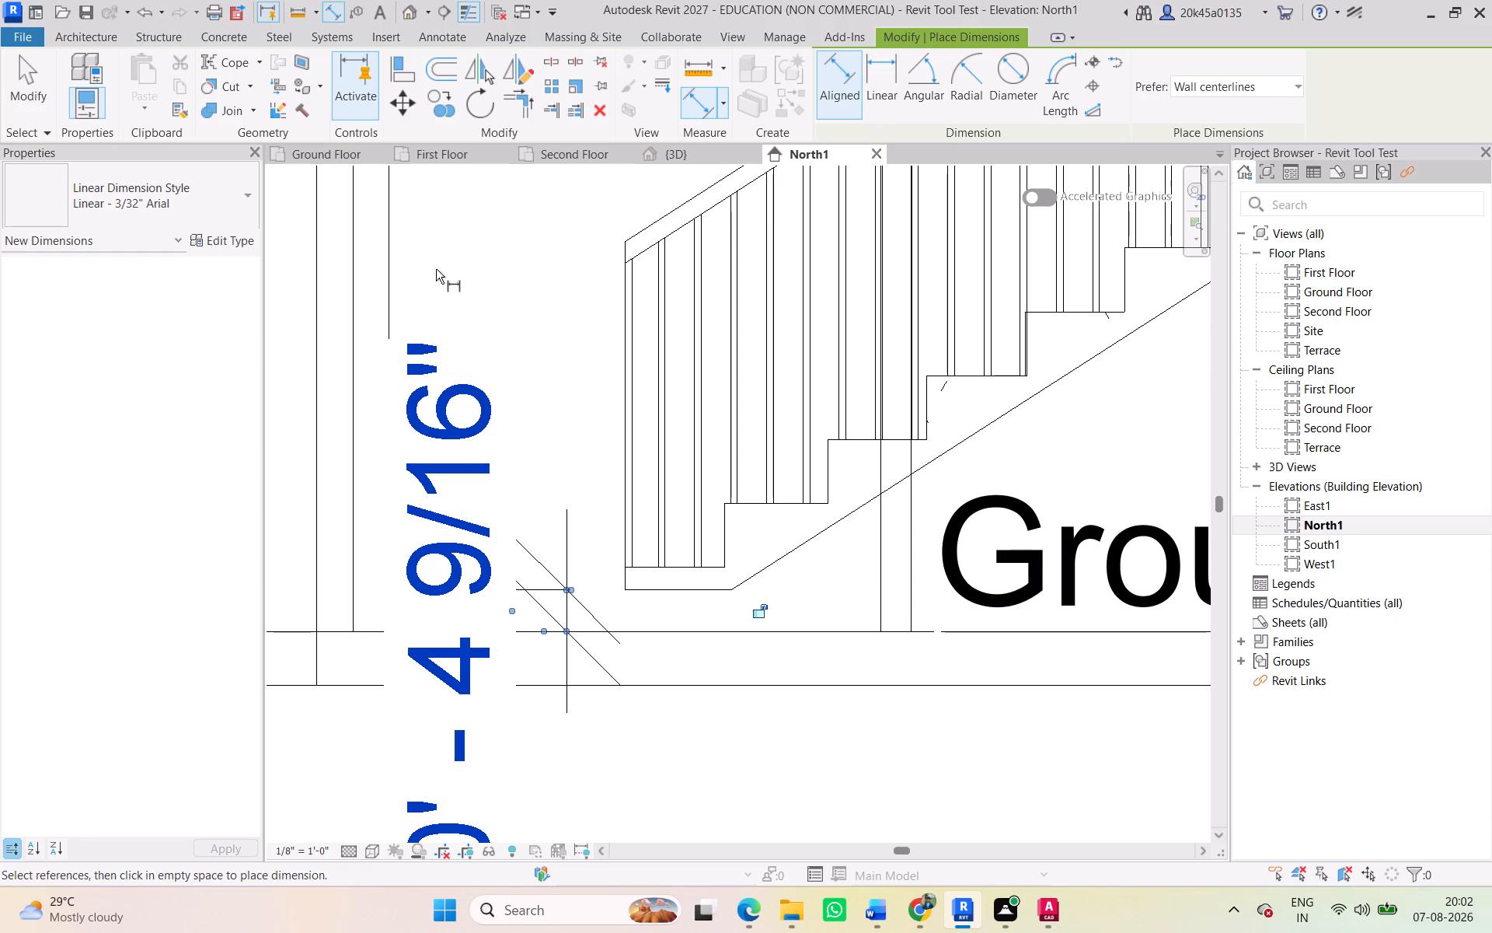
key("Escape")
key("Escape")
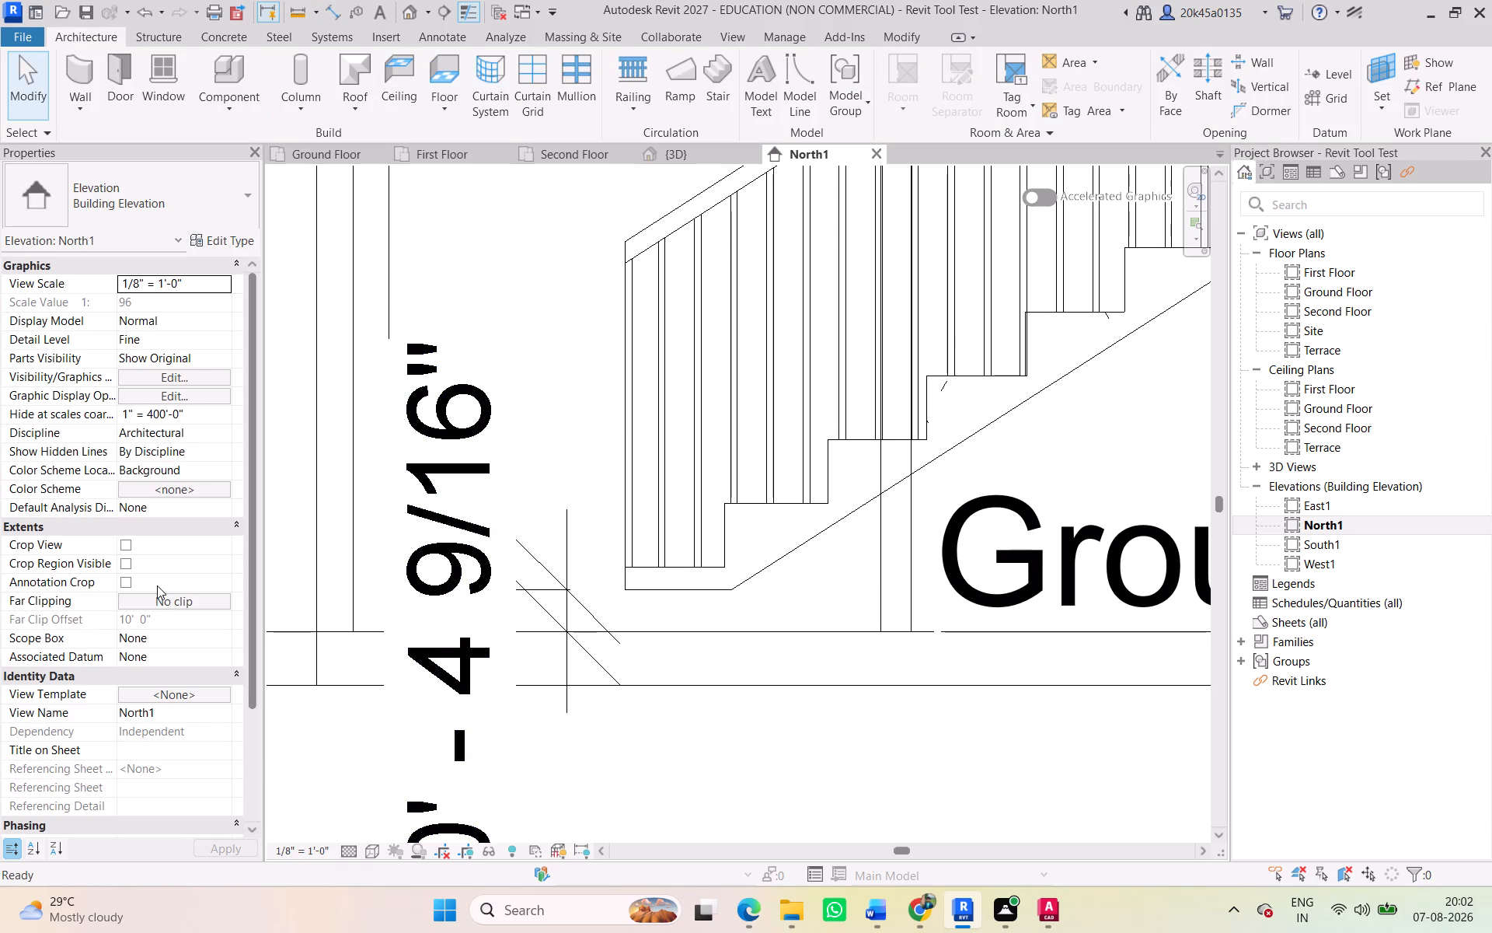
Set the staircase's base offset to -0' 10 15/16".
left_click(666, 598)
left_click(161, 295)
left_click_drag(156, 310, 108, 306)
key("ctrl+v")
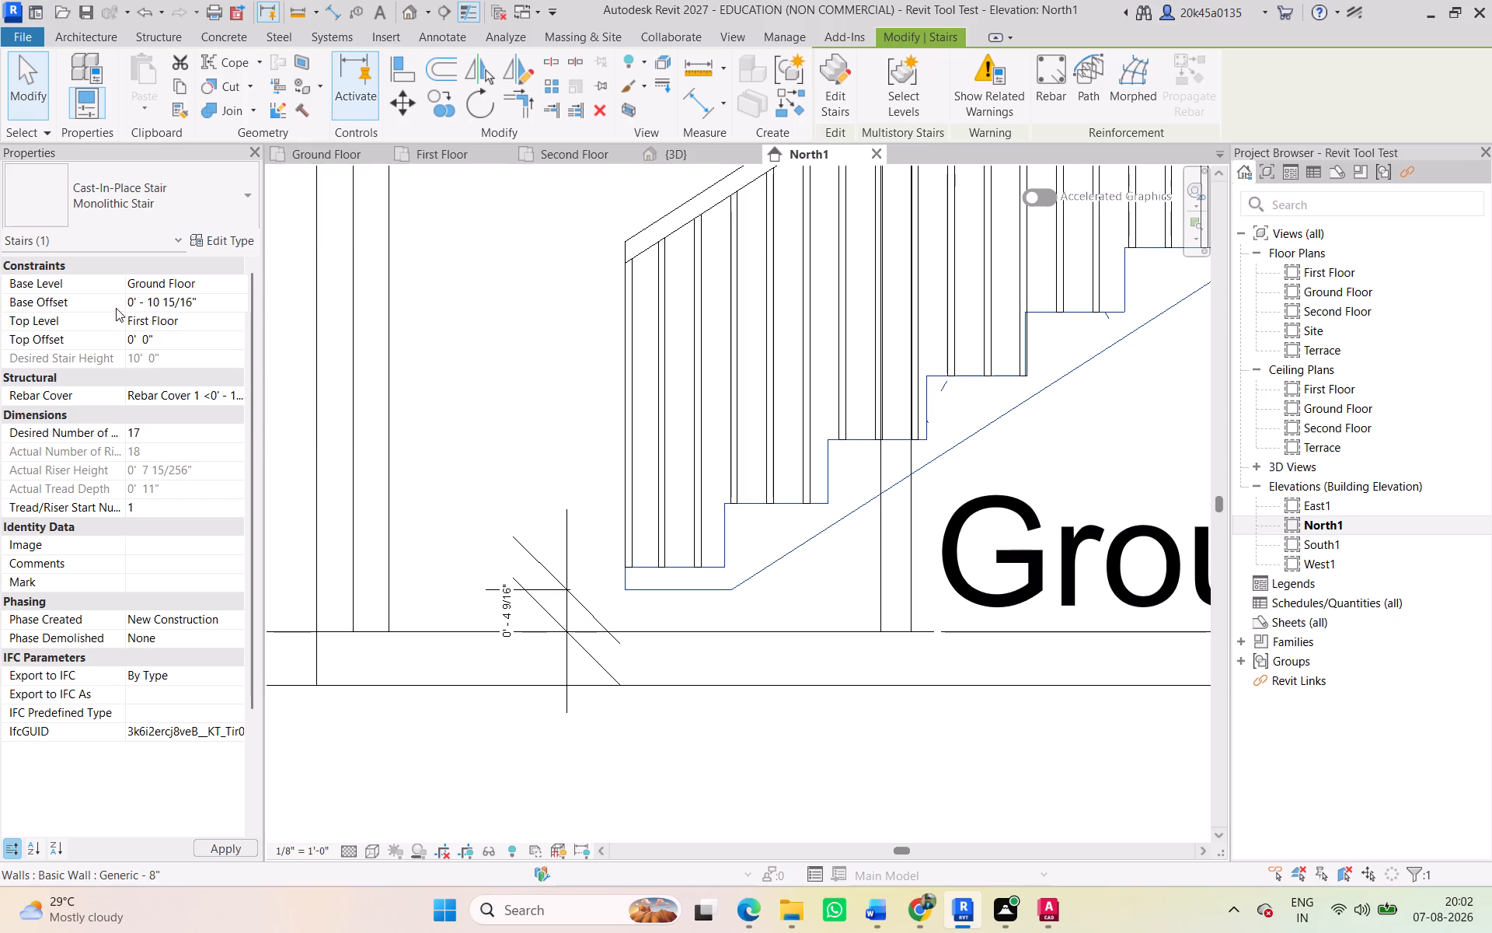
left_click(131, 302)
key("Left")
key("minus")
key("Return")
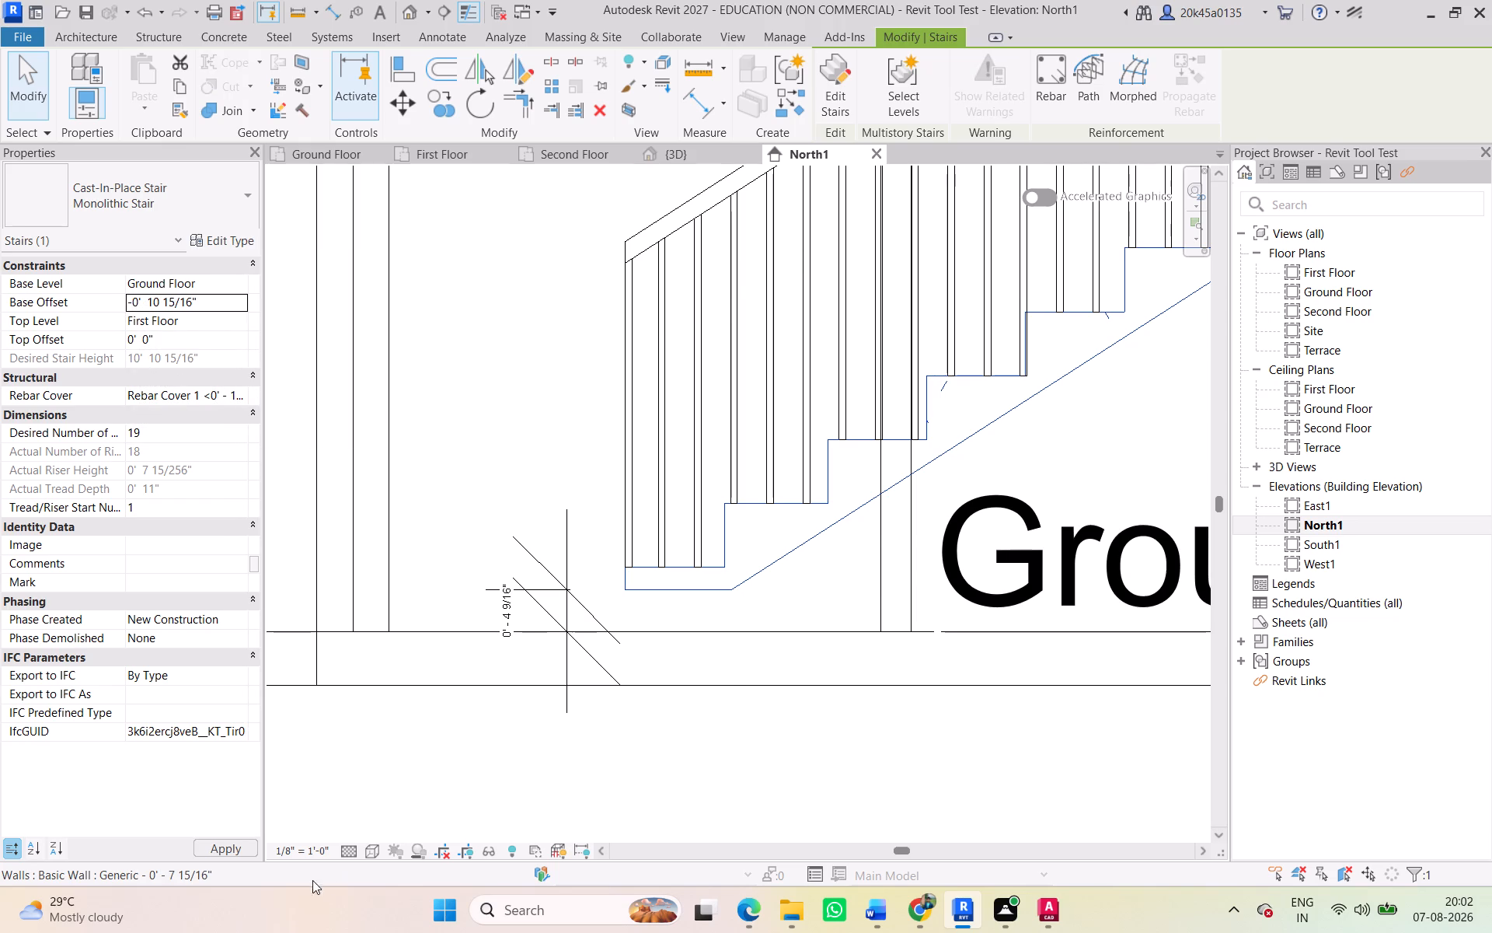
Set the staircase's base offset to 1" and apply it.
scroll(433, 744, "down", 2)
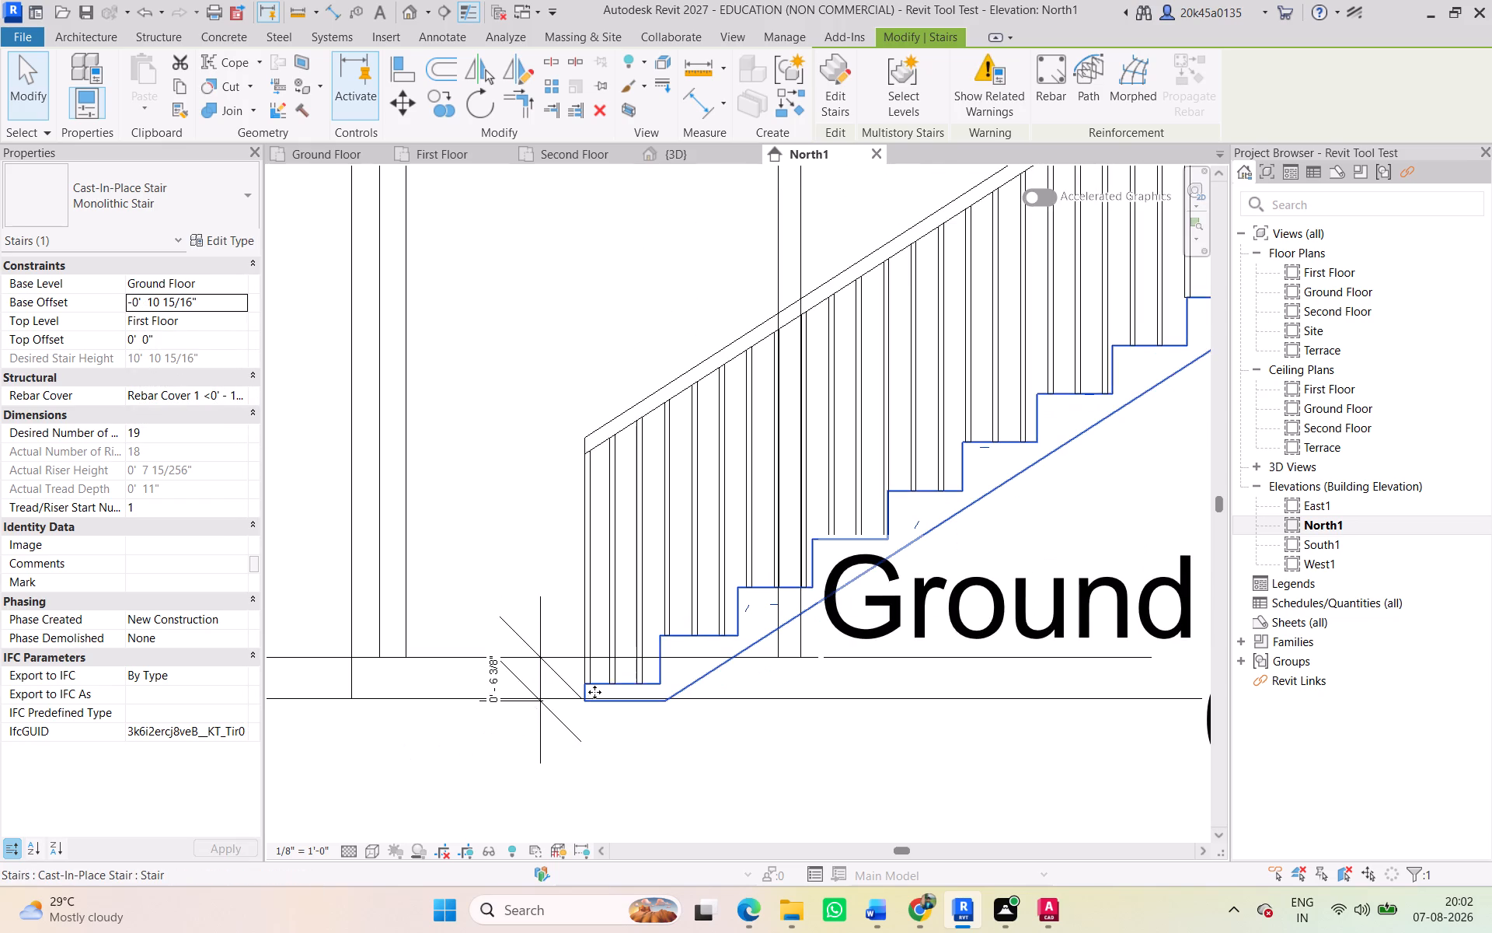
scroll(668, 697, "down", 3)
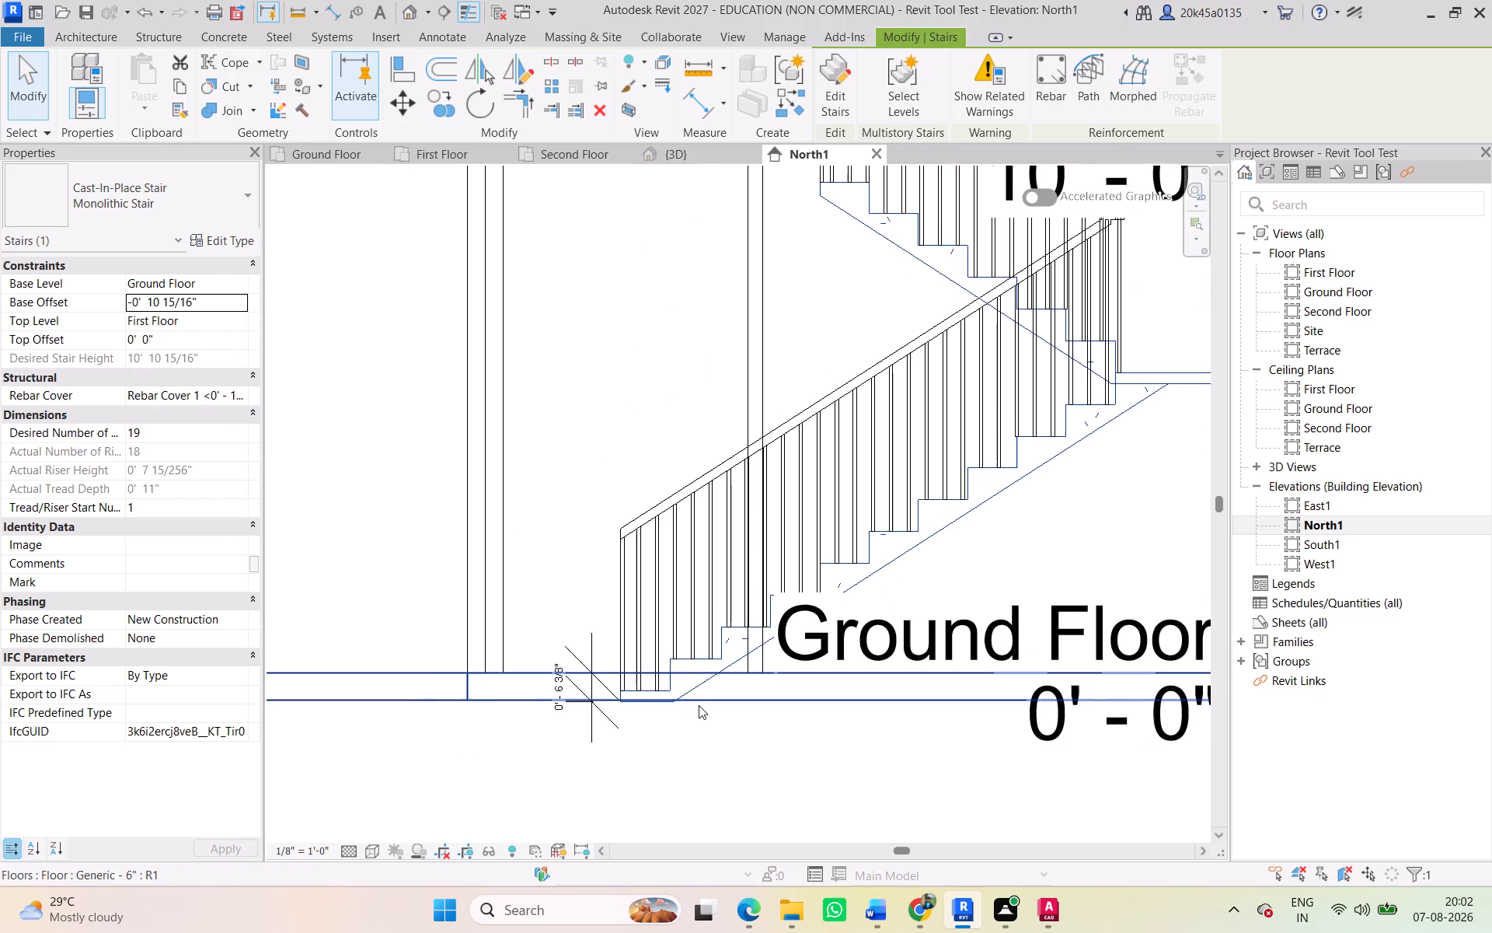
scroll(688, 706, "up", 2)
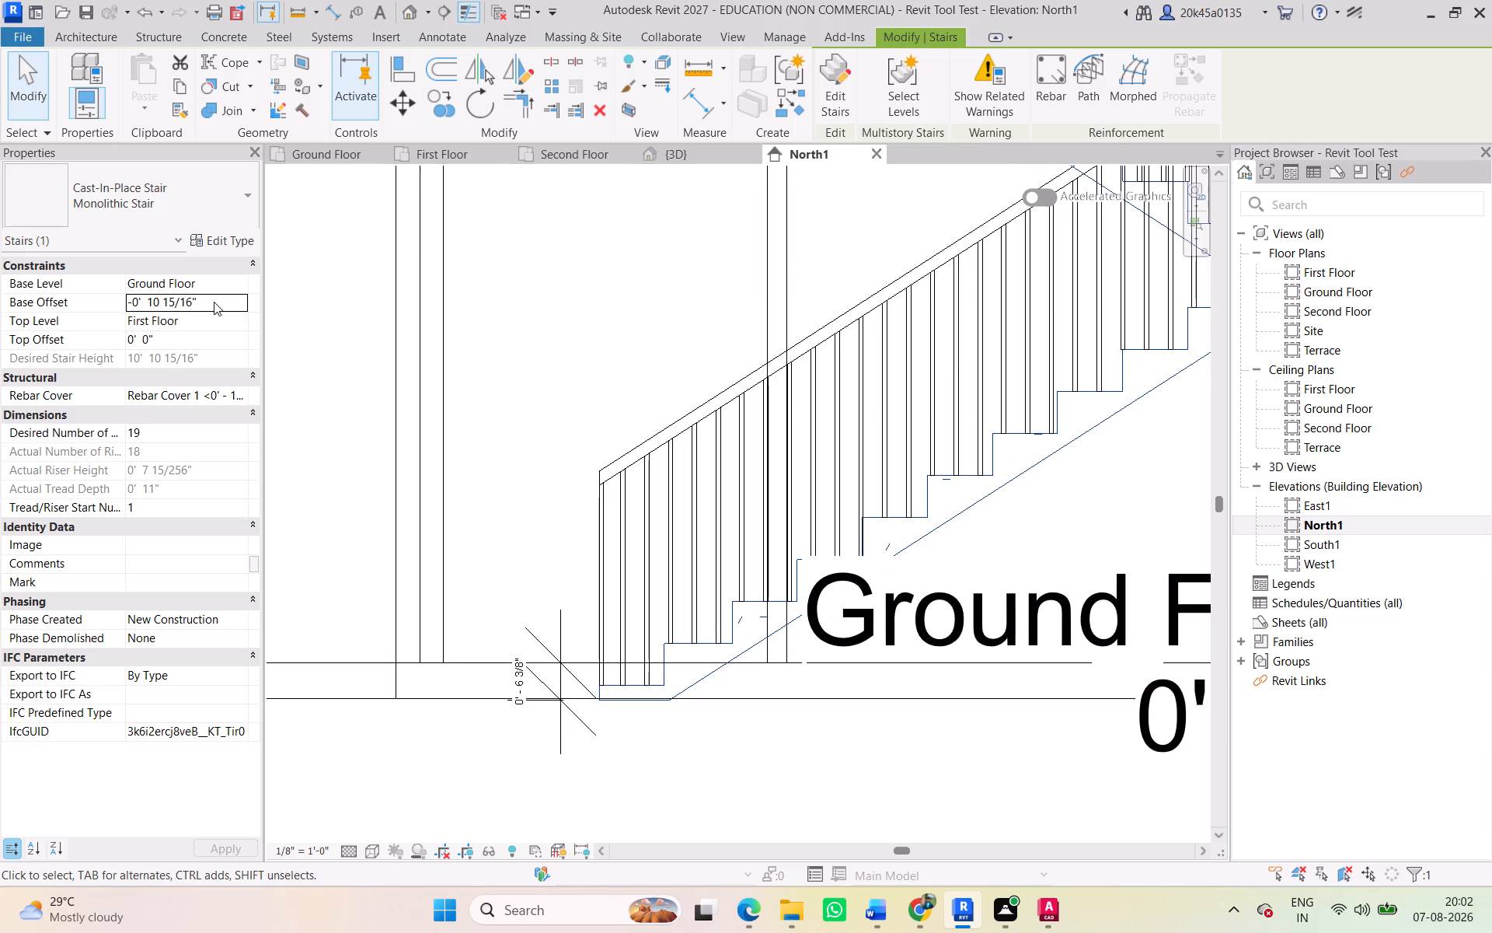
left_click(211, 296)
type("1\"")
key("Return")
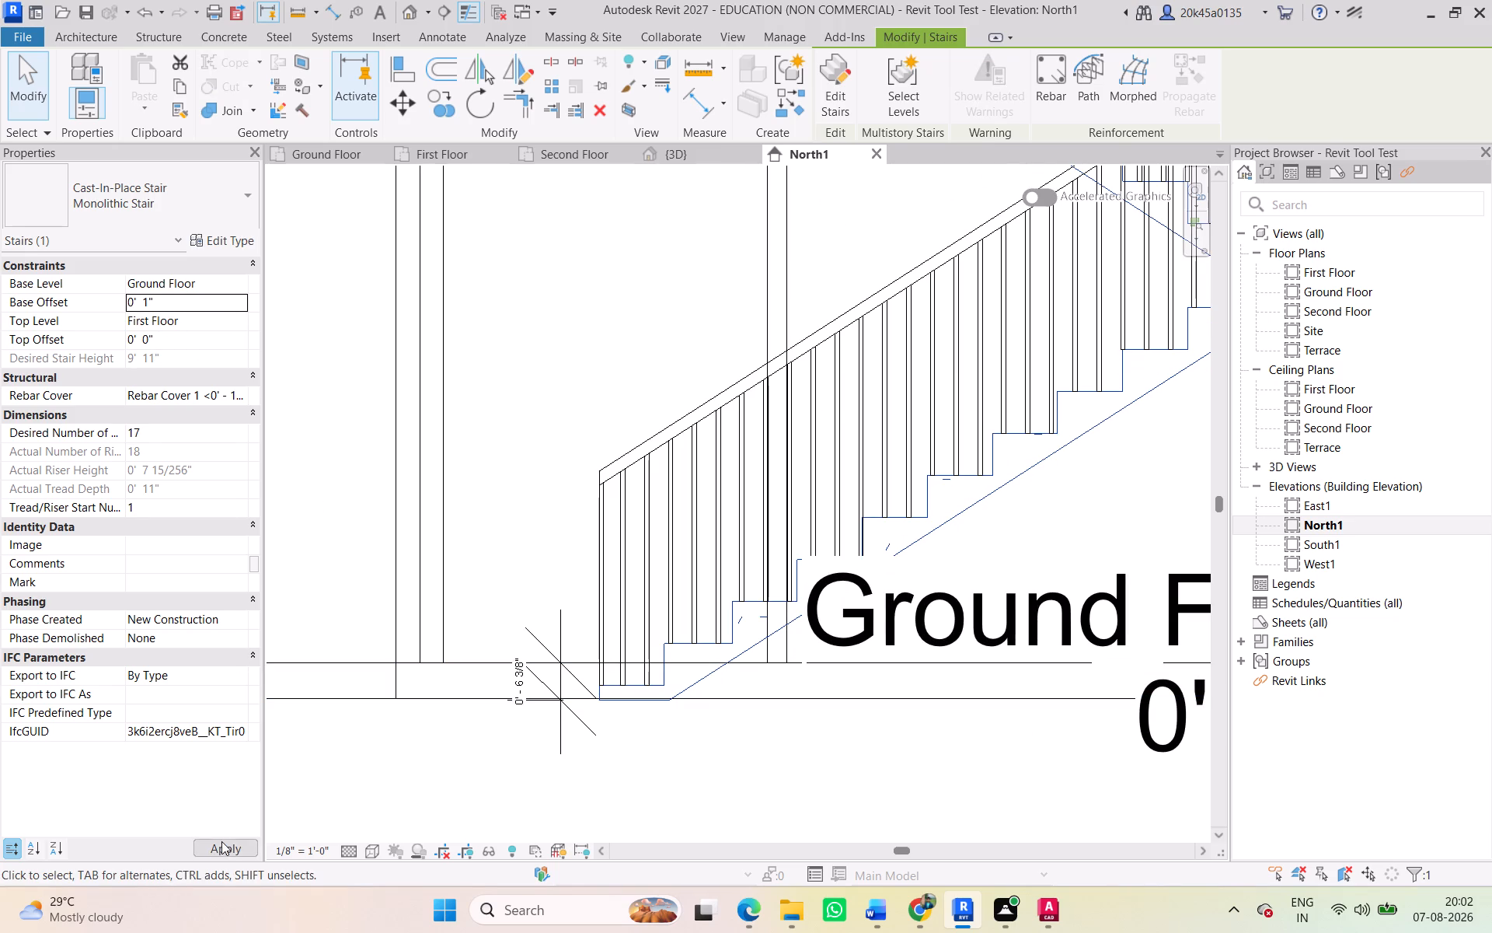
left_click(221, 845)
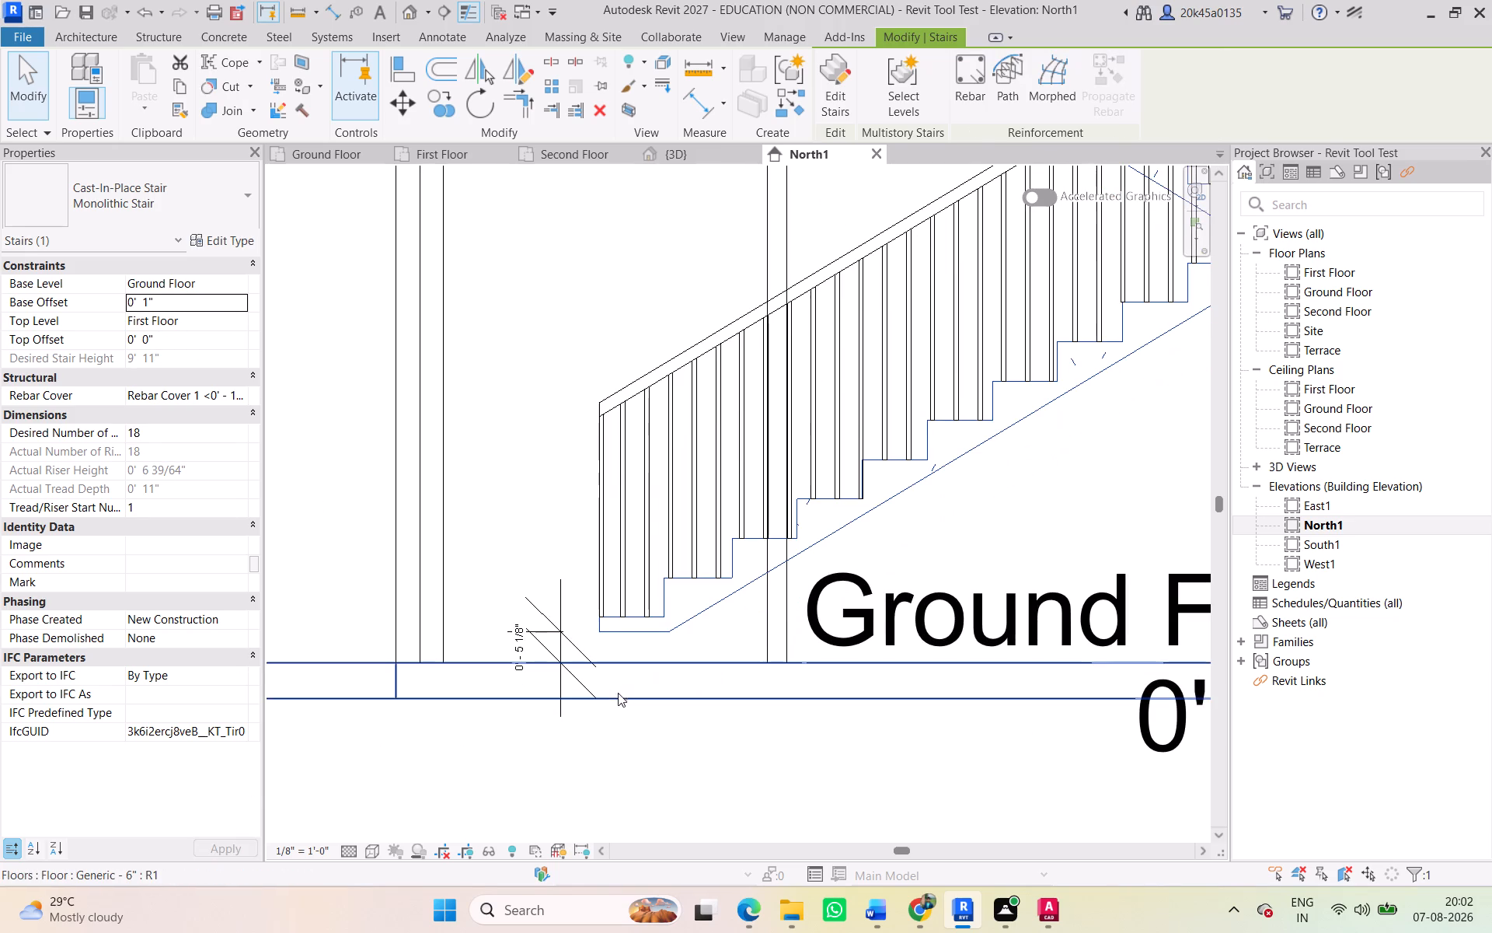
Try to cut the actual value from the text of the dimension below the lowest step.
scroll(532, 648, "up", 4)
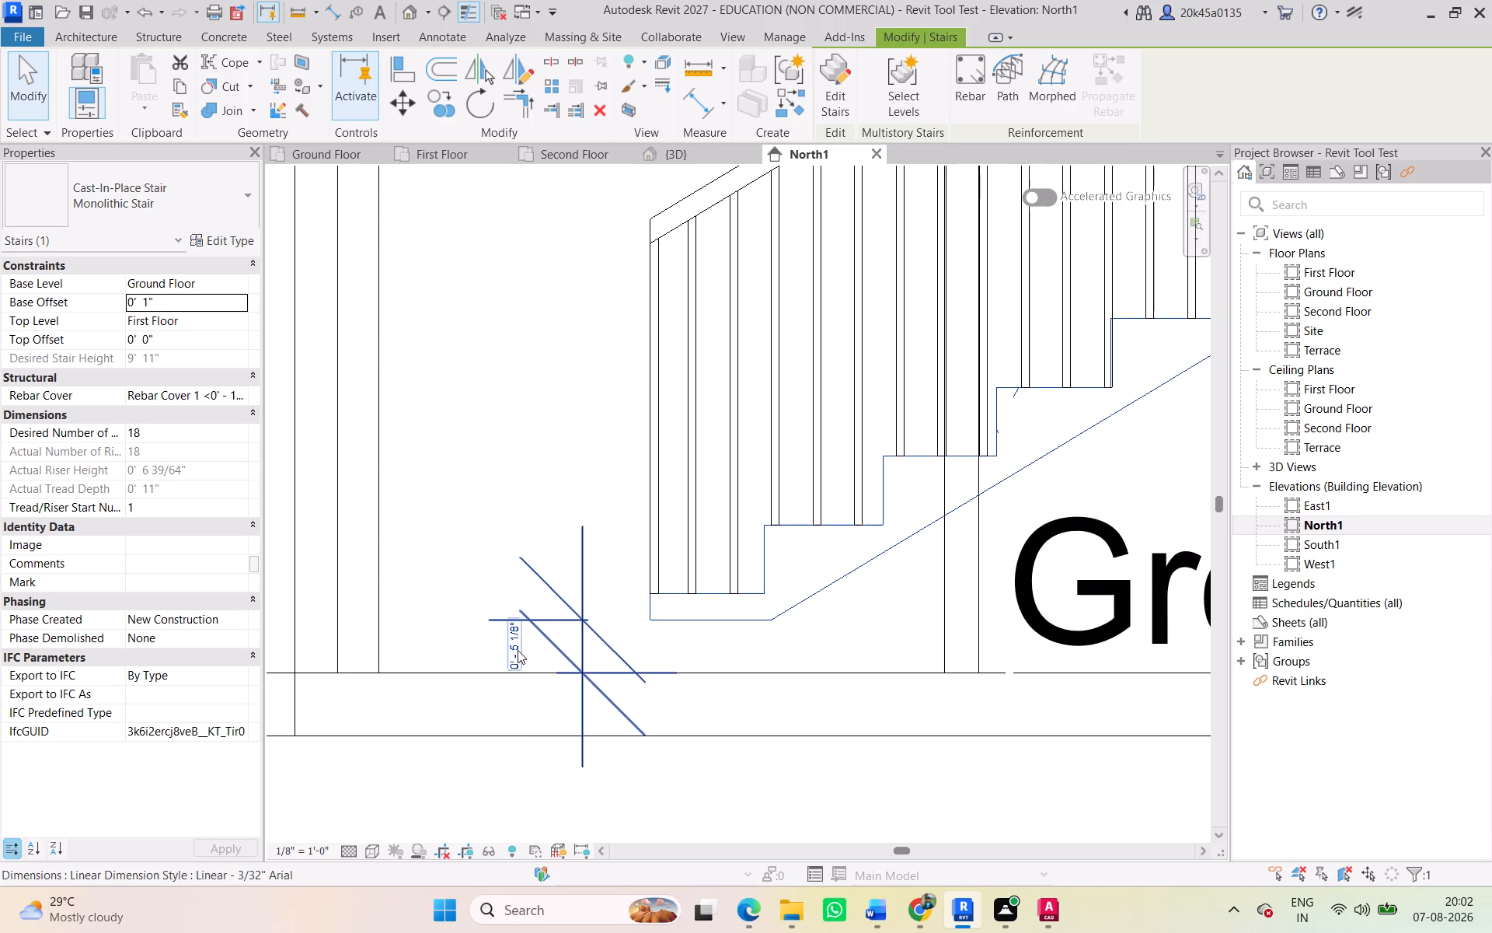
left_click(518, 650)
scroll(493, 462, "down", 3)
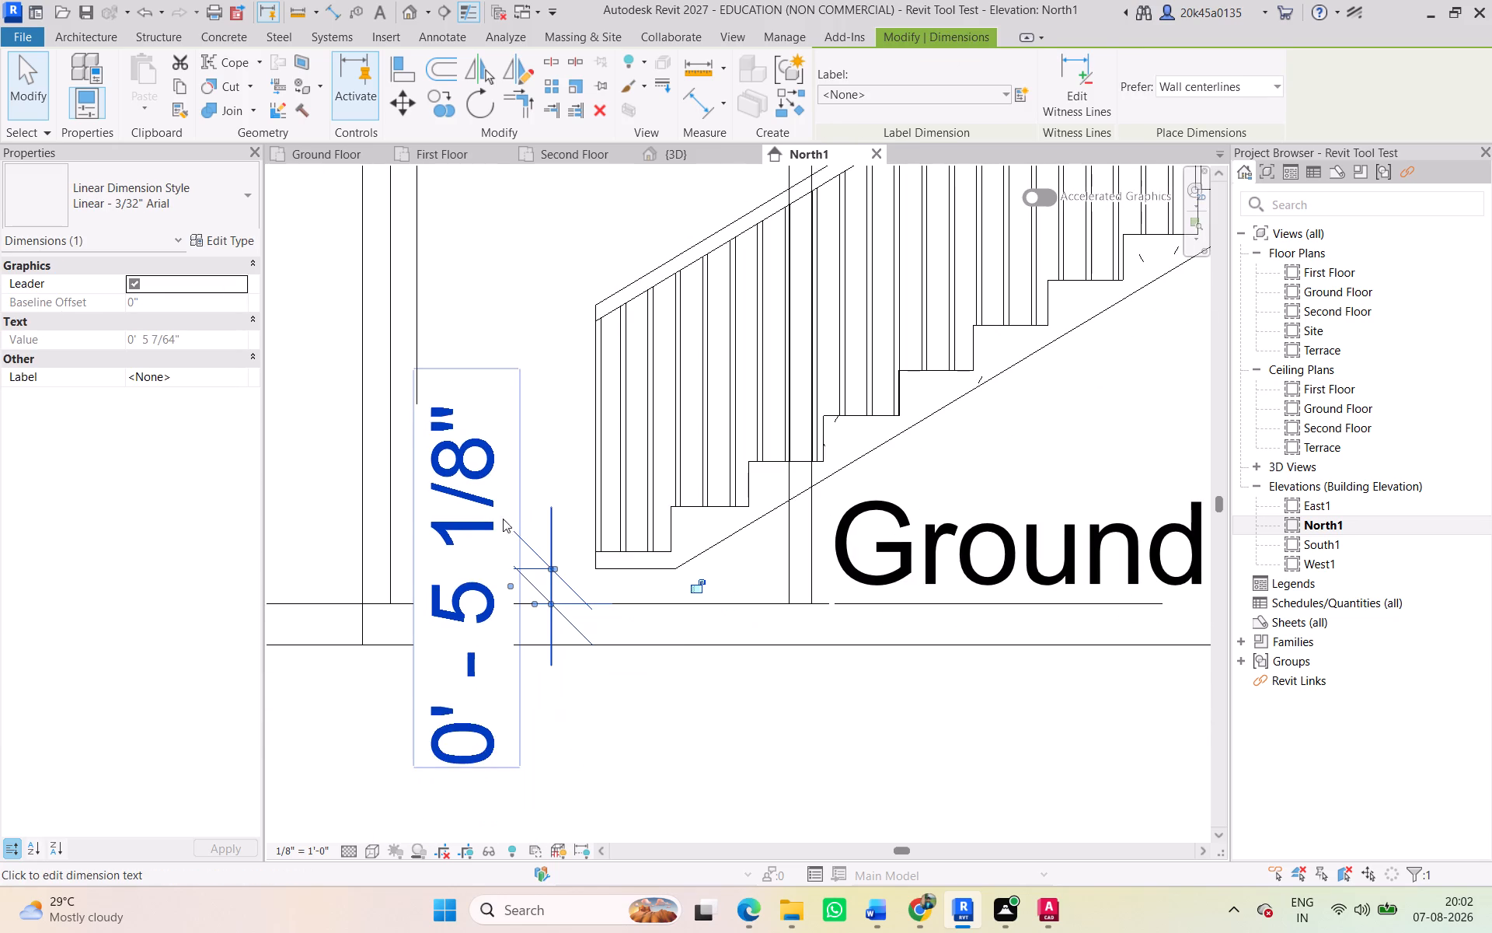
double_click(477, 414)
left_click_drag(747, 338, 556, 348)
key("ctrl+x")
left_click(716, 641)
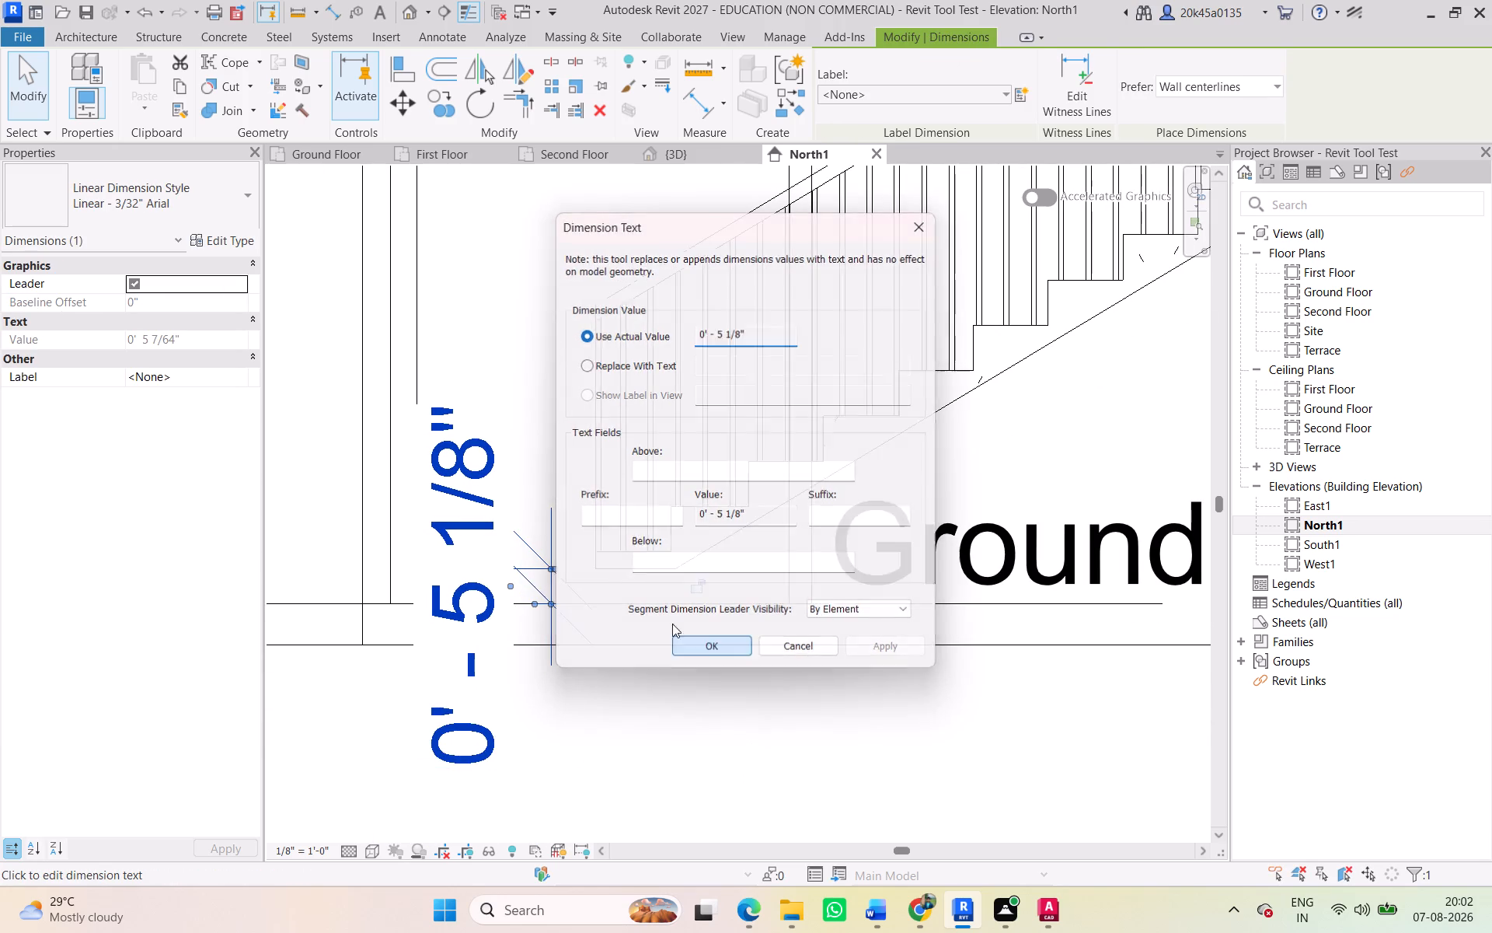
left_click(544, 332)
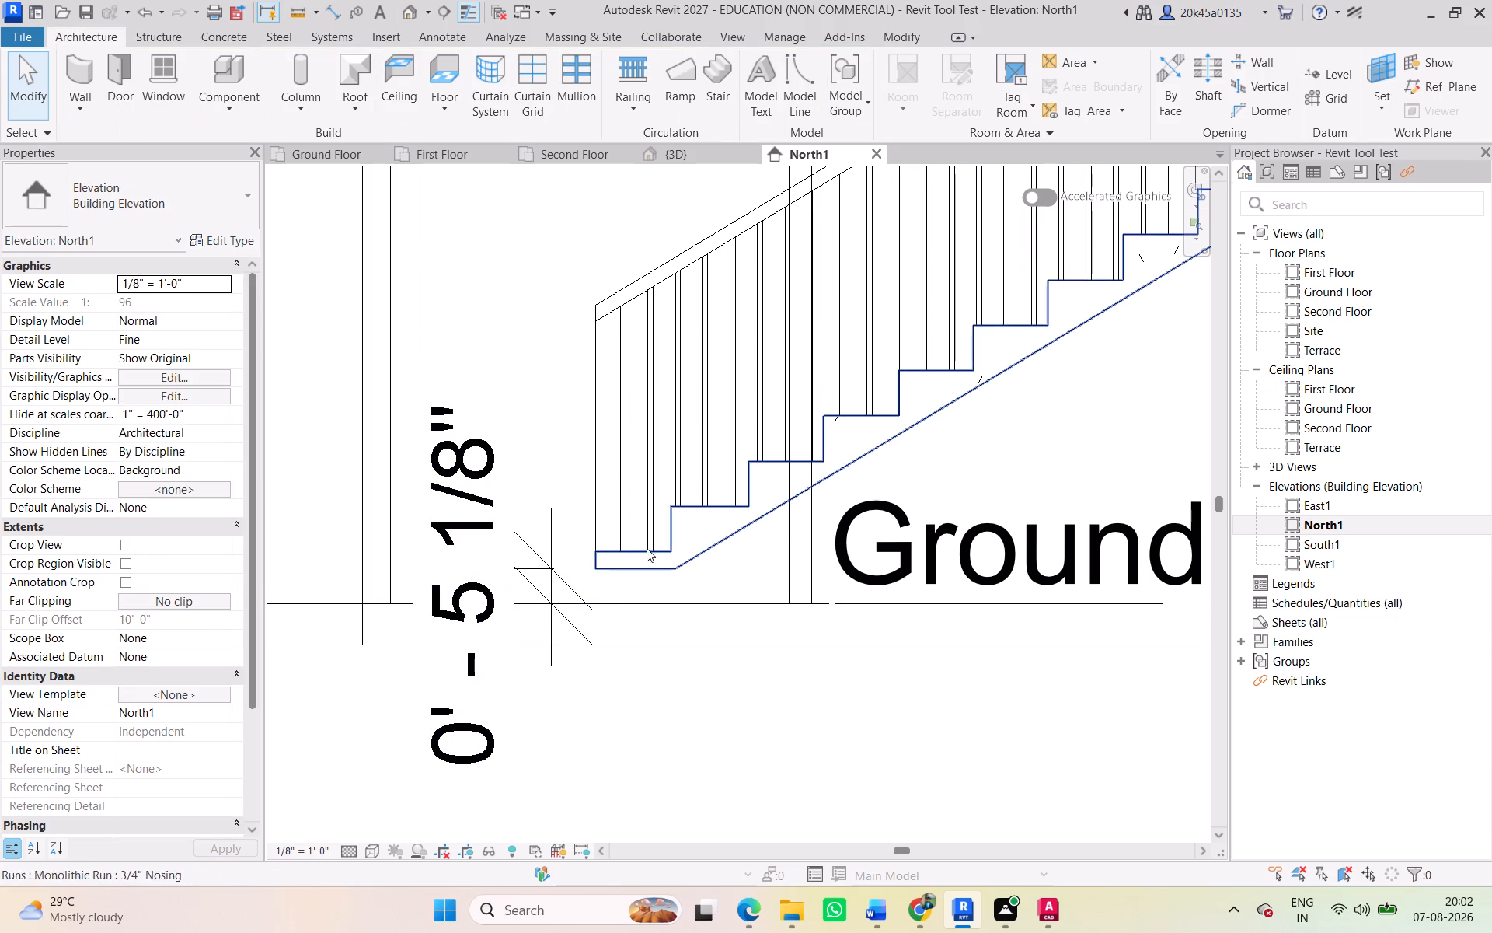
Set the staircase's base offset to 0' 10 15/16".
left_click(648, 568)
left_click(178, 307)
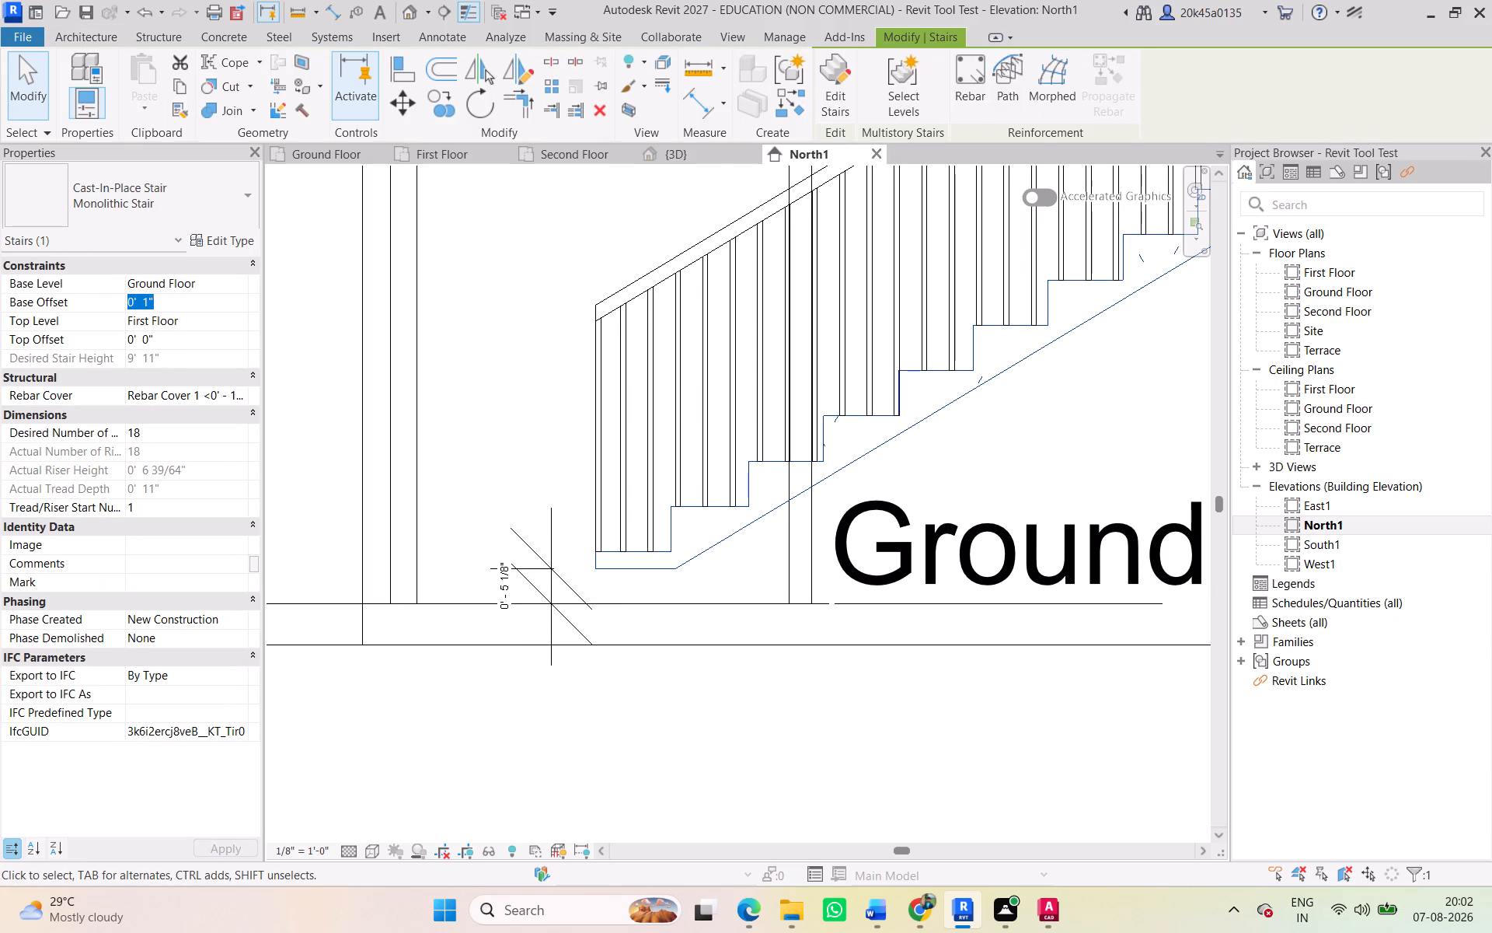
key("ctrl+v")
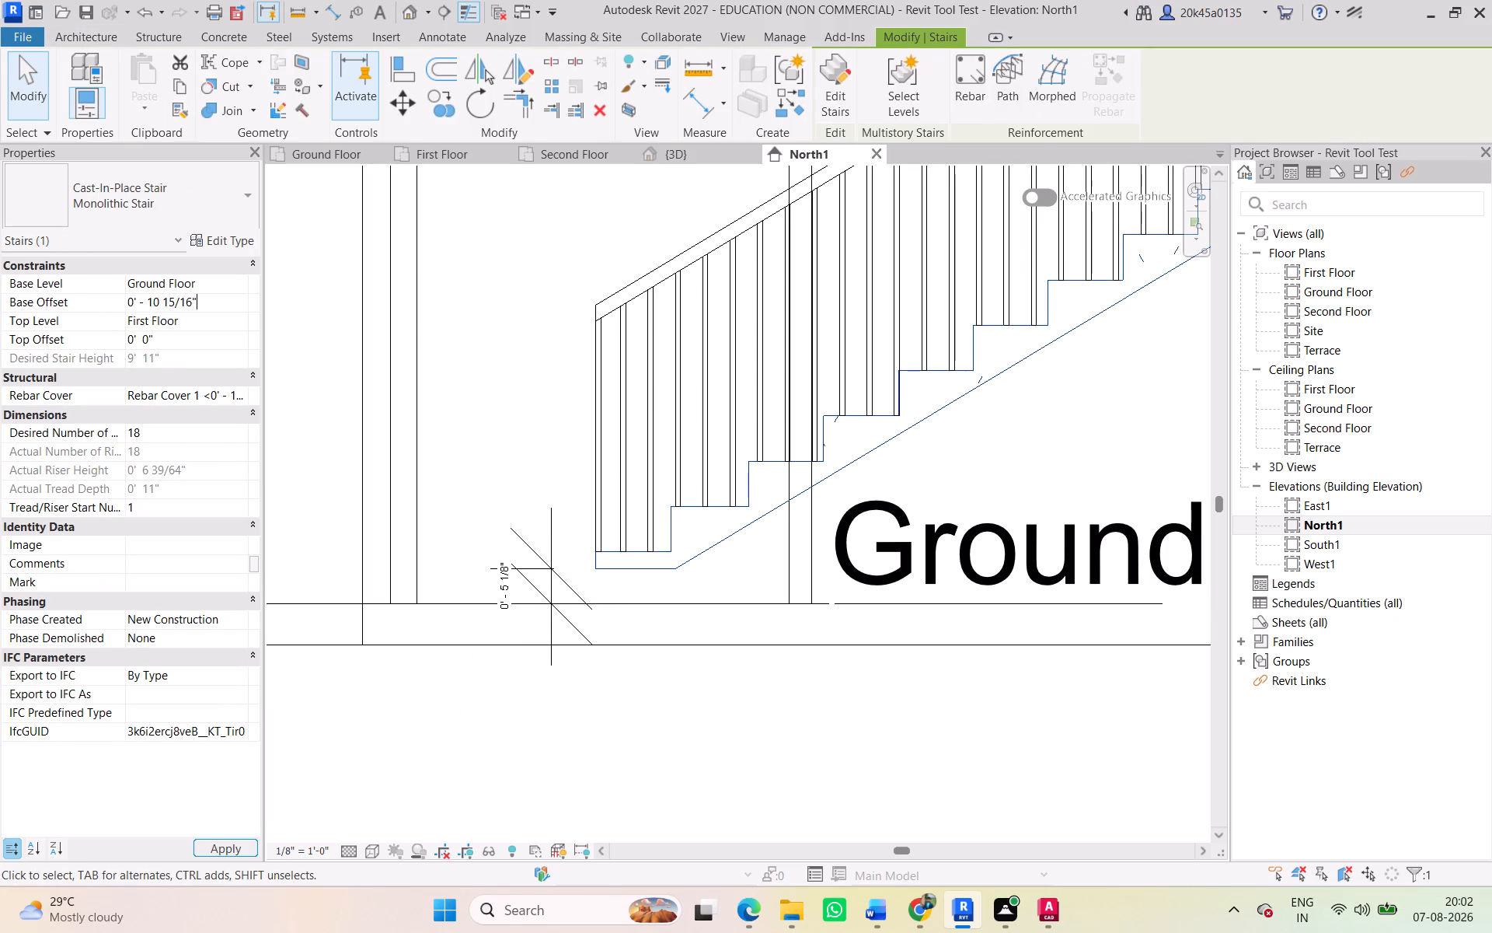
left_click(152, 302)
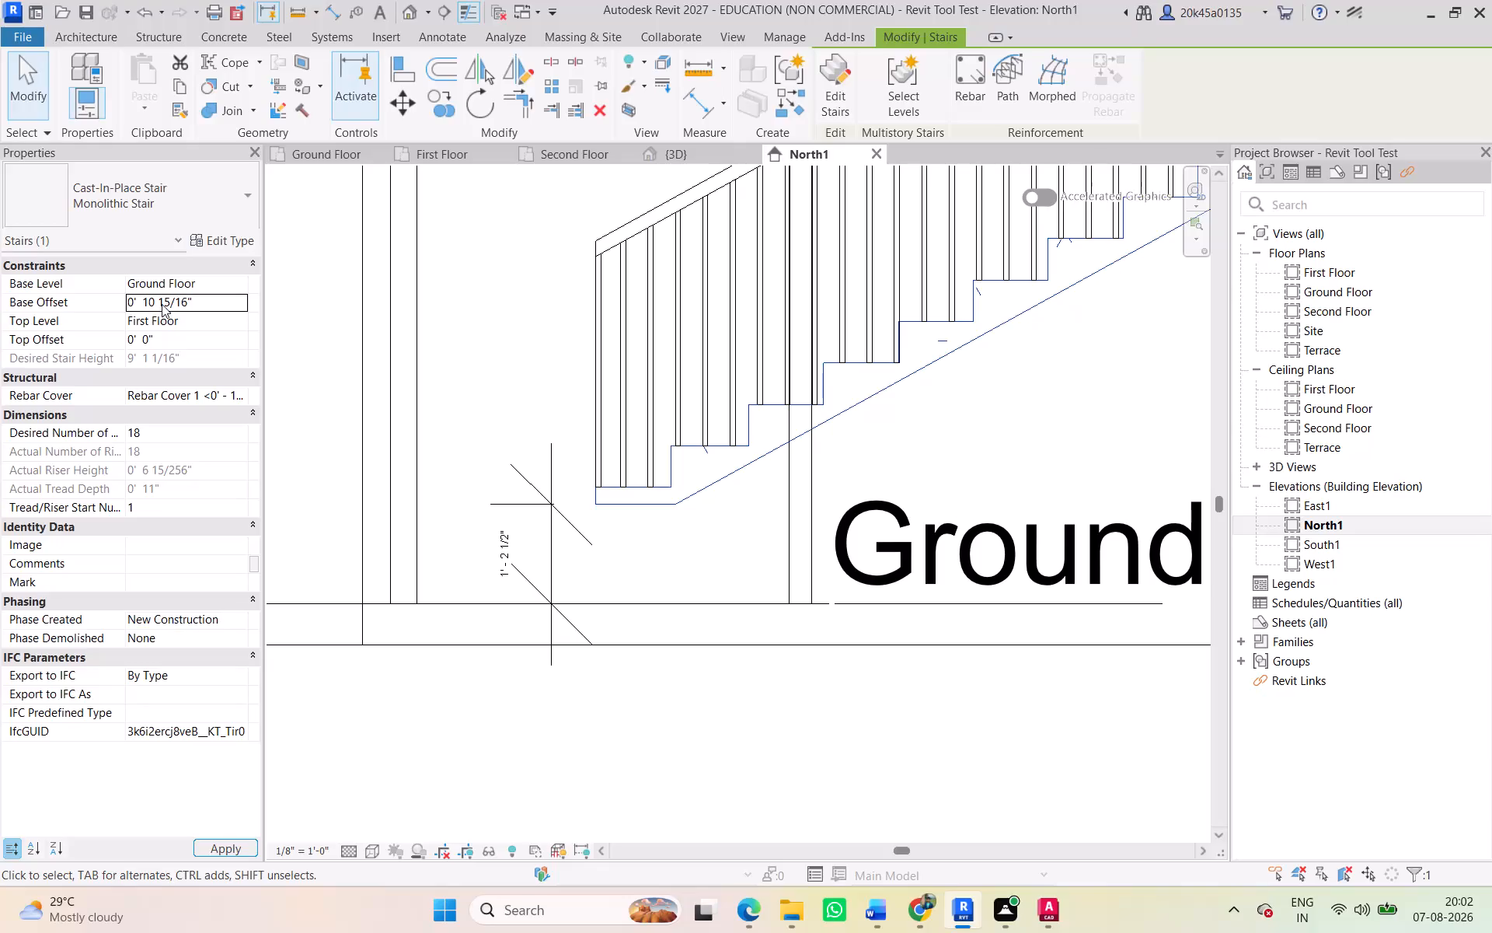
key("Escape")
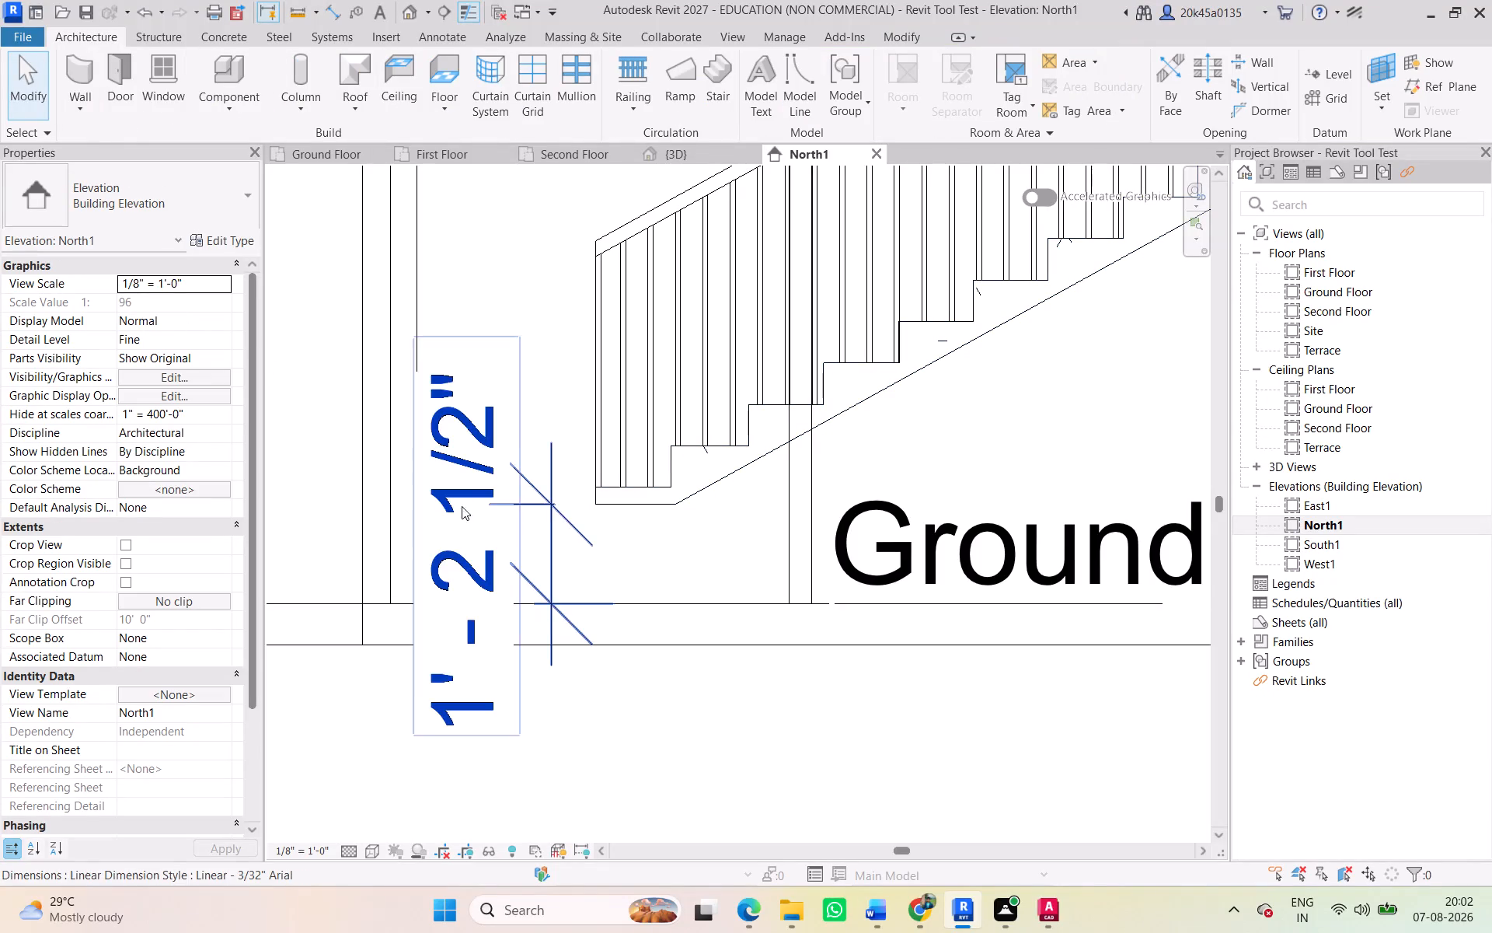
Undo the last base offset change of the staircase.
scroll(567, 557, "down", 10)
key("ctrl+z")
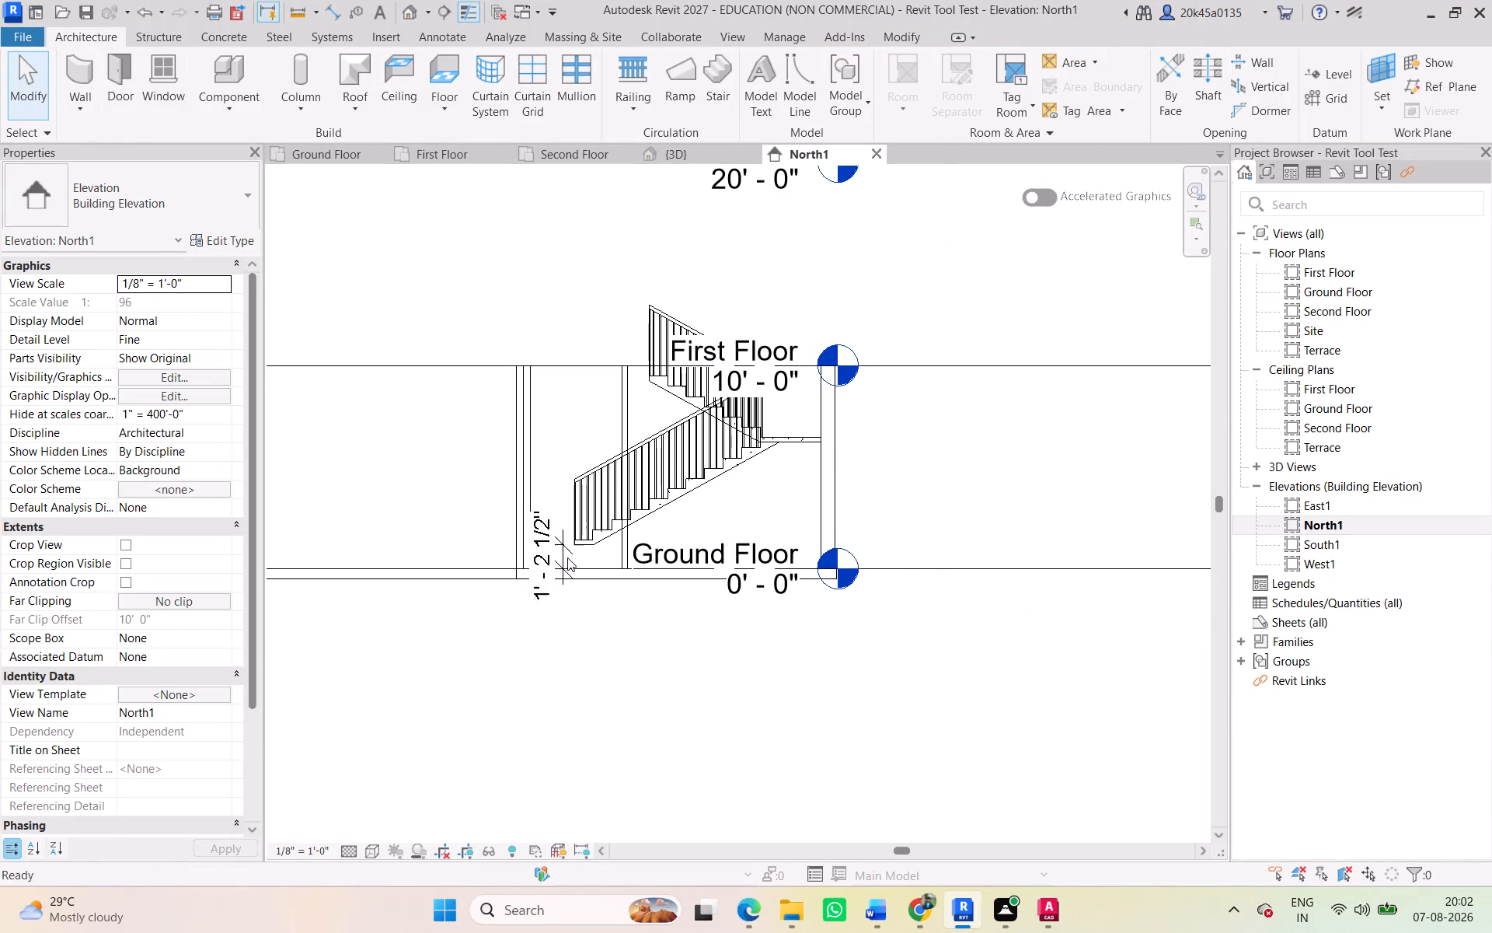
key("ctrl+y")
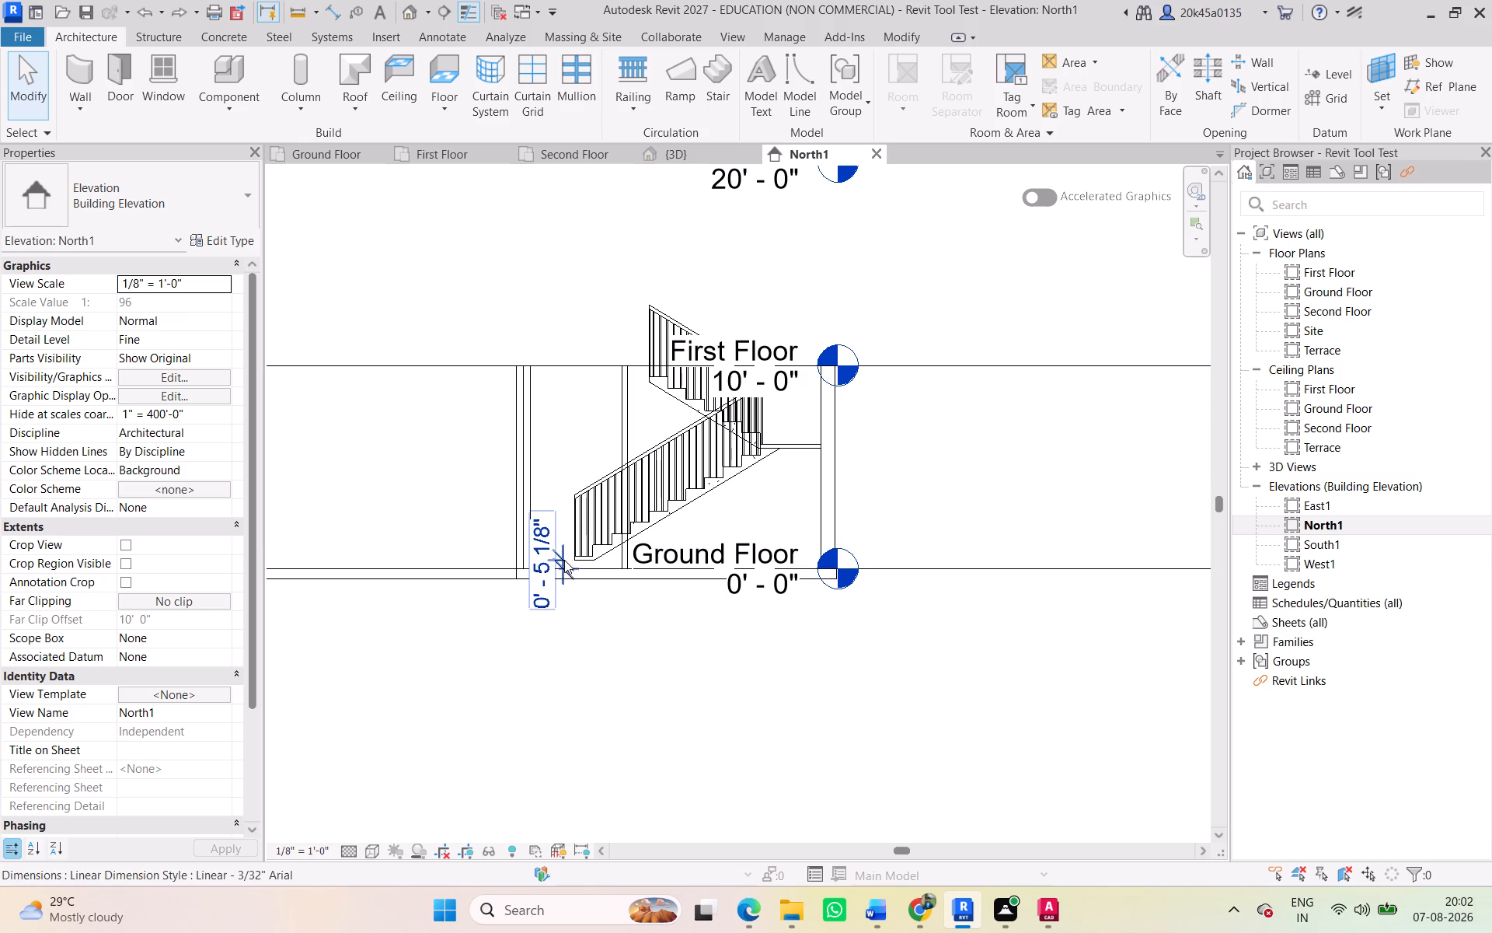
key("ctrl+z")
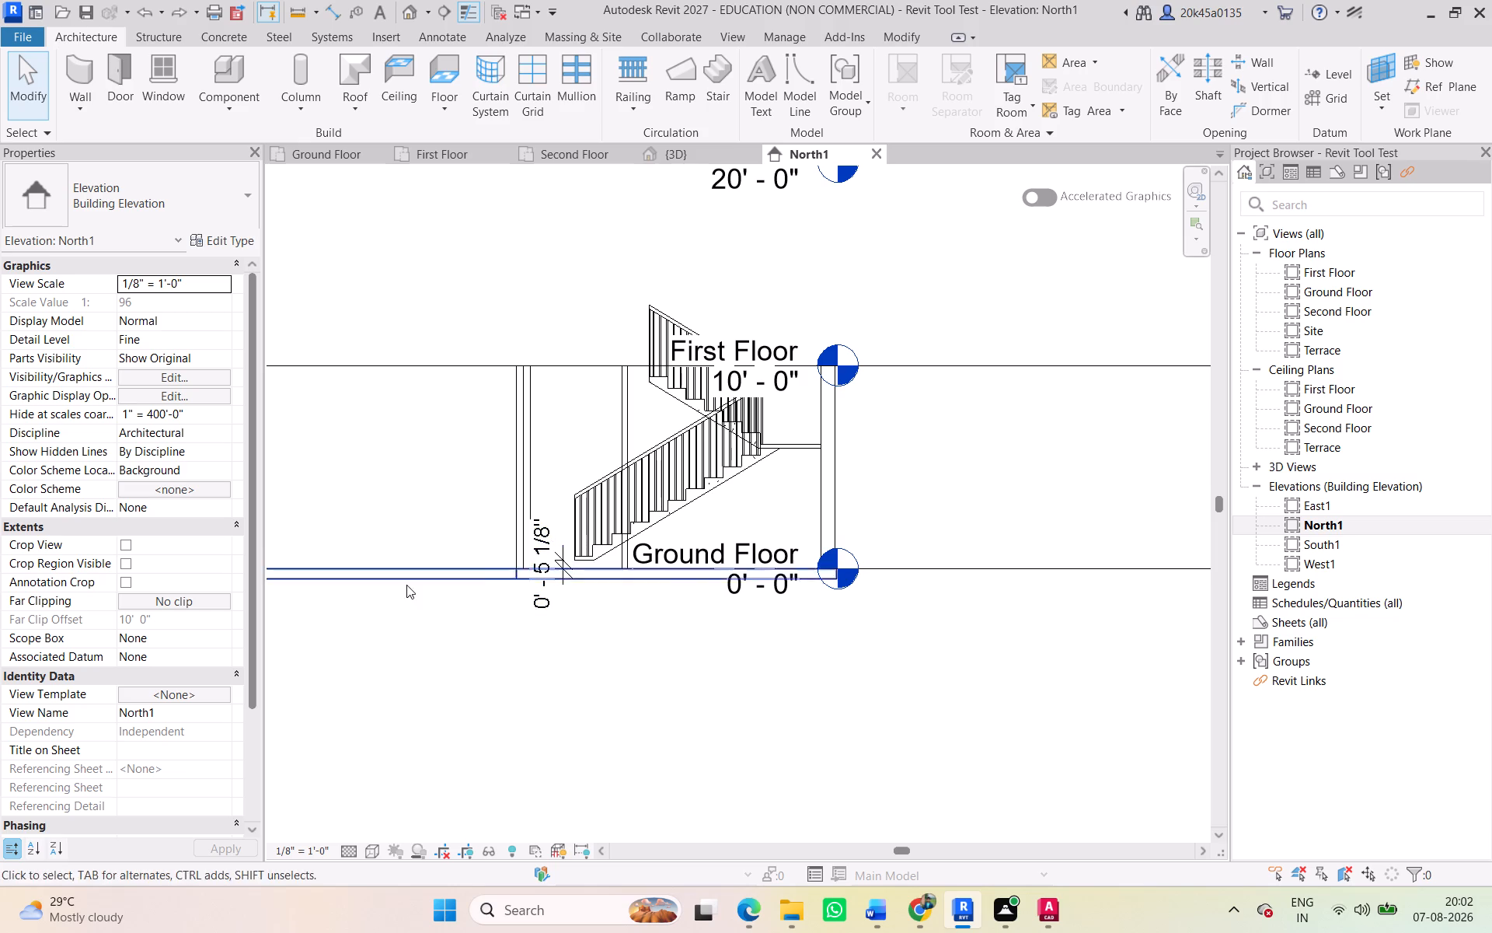
Copy the actual value from the text of the dimension between the lowest step and the Ground Floor.
scroll(435, 577, "up", 3)
scroll(558, 561, "up", 9)
left_click(565, 539)
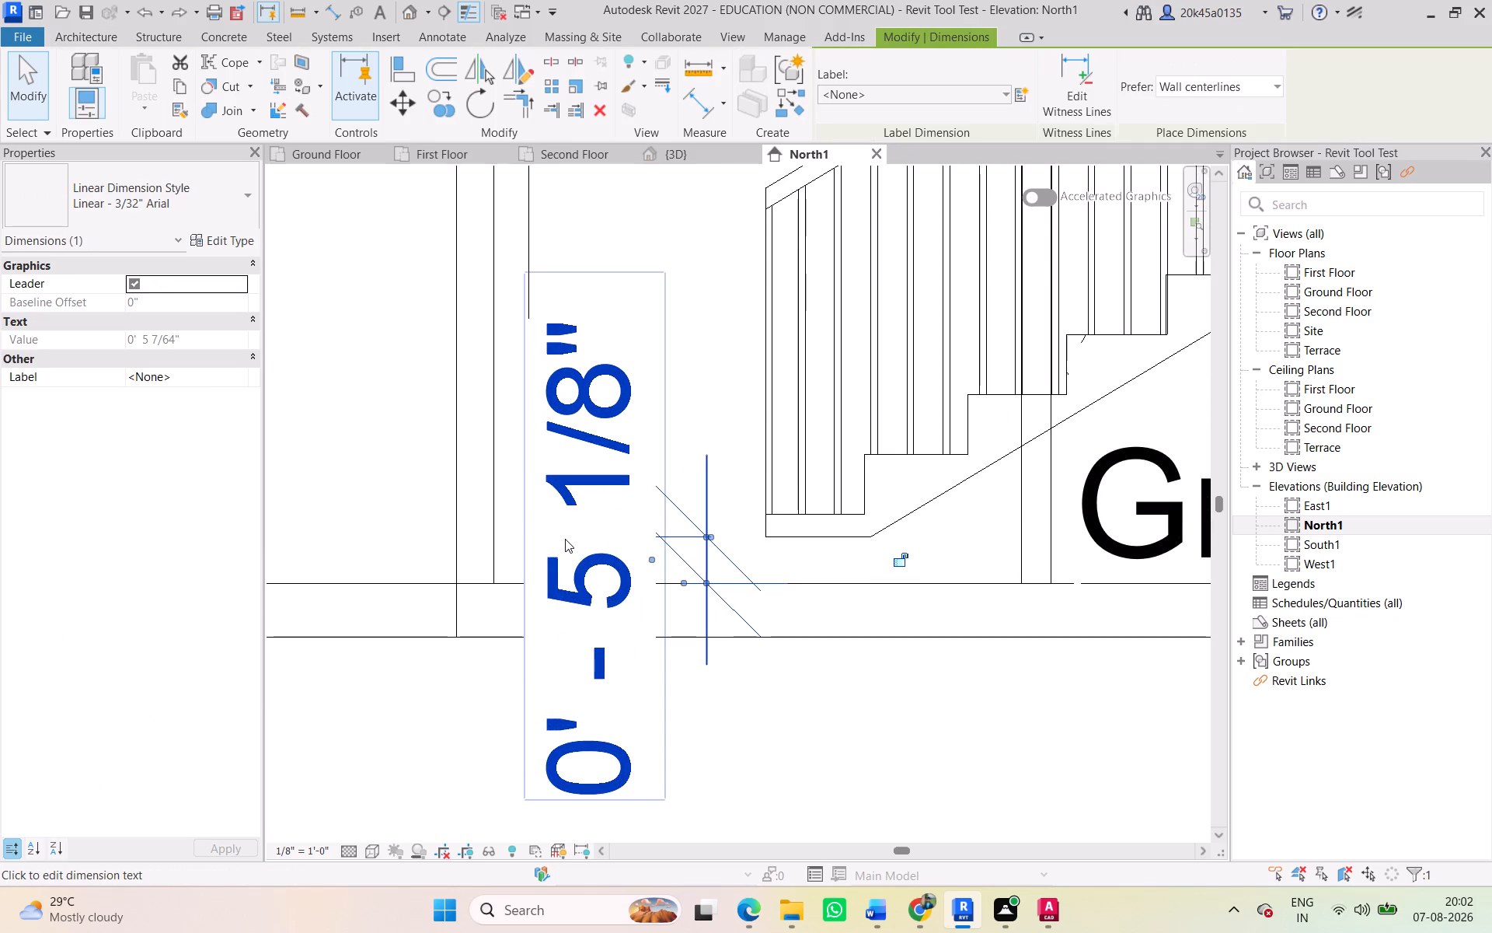
double_click(585, 620)
left_click(737, 649)
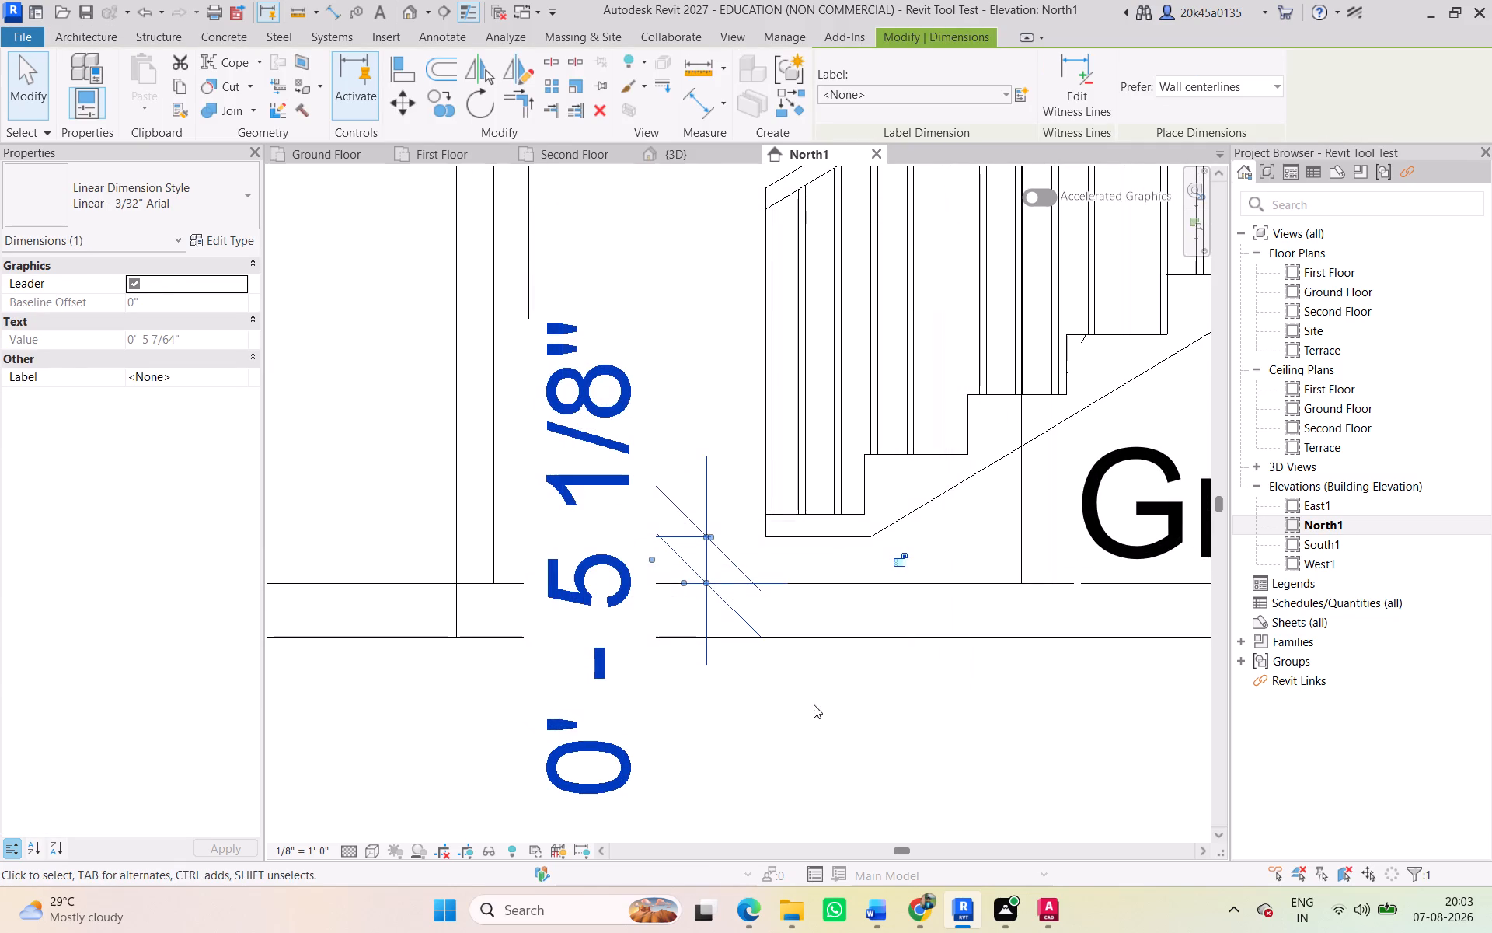
left_click(818, 708)
left_click(784, 540)
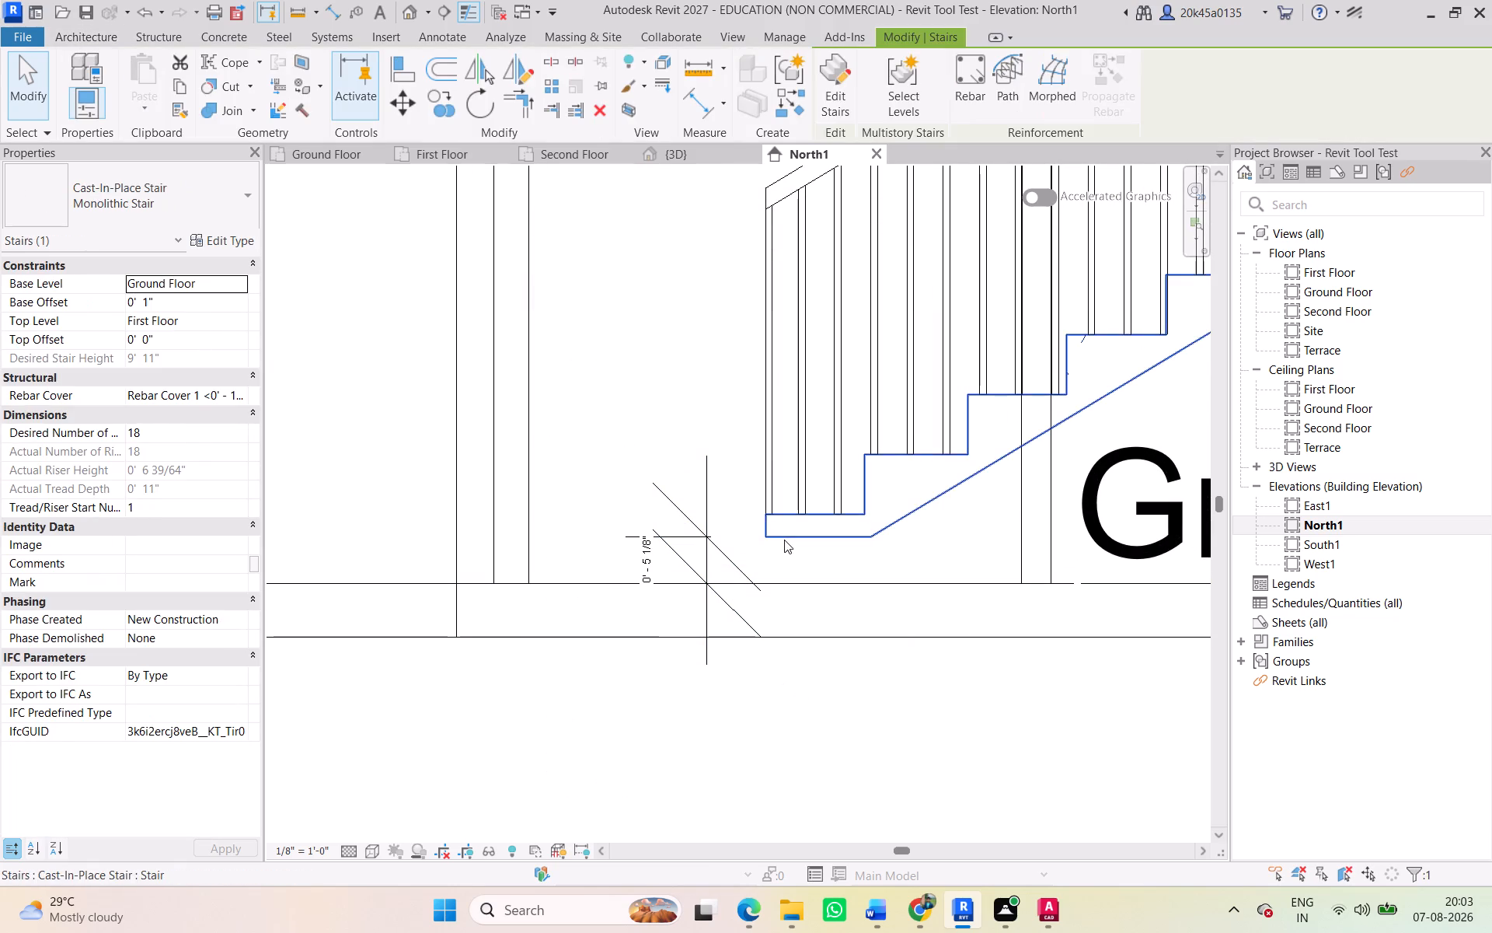
key("Escape")
left_click(612, 563)
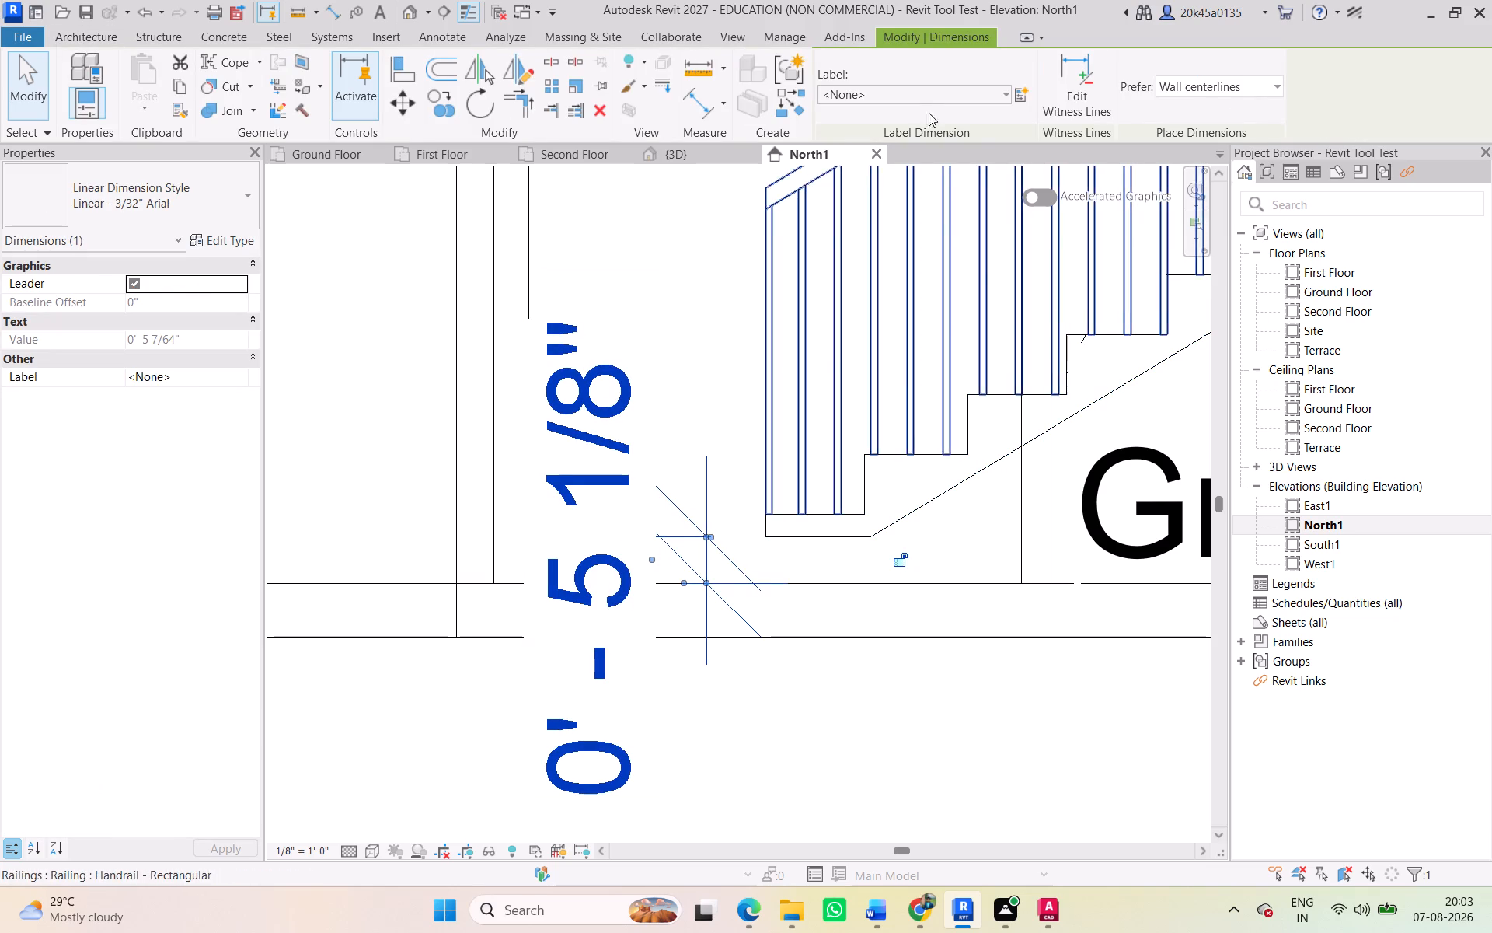
left_click_drag(587, 313, 539, 595)
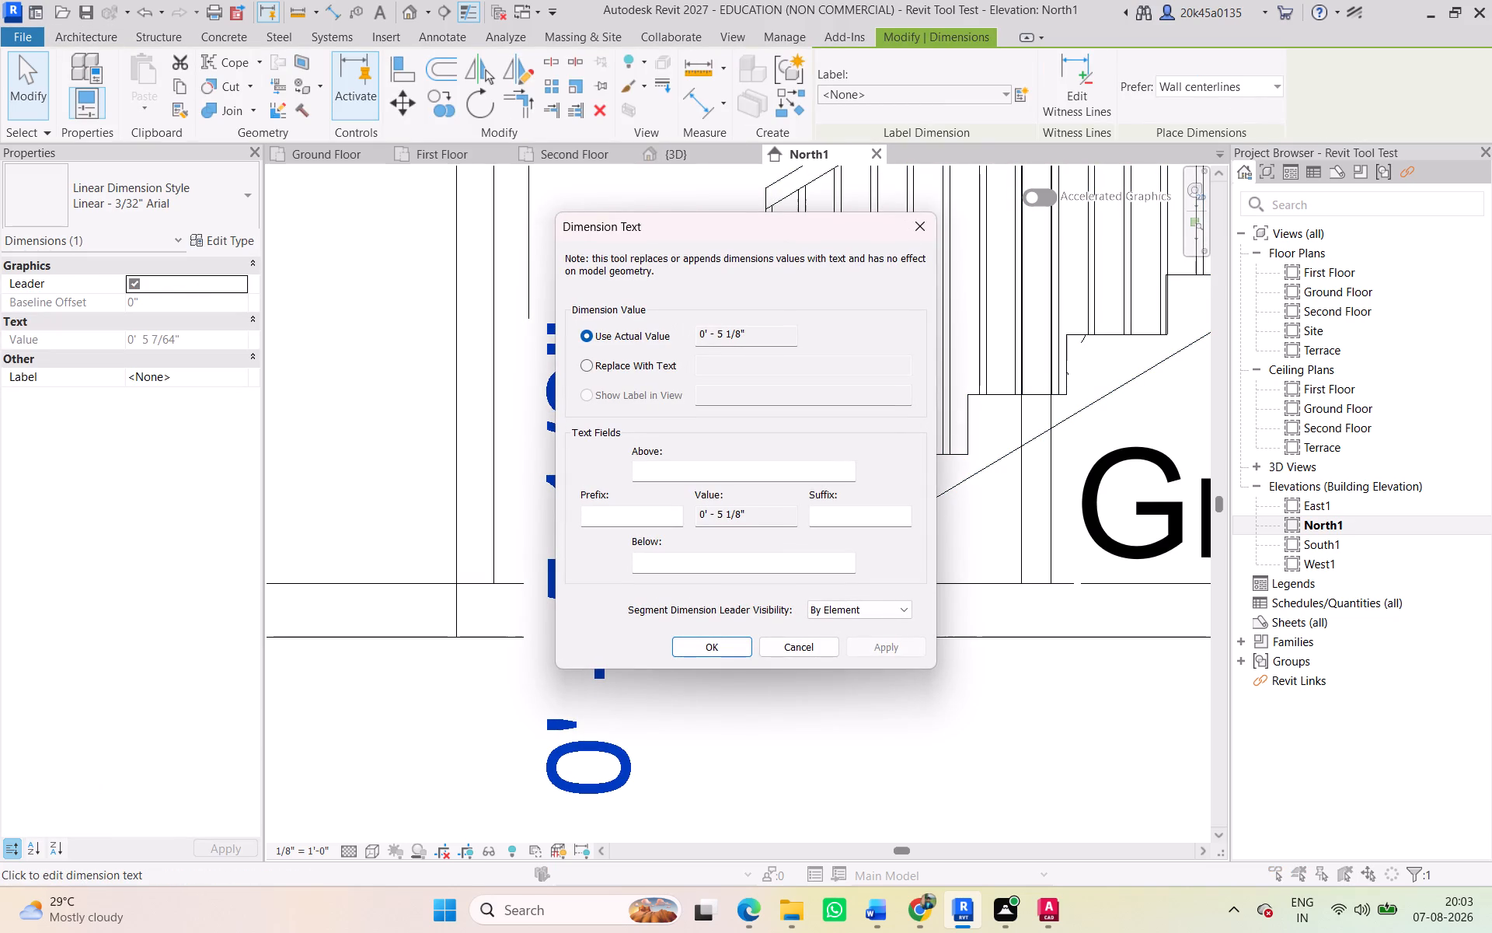
left_click_drag(757, 334, 614, 341)
key("ctrl+c")
left_click(709, 649)
left_click(410, 358)
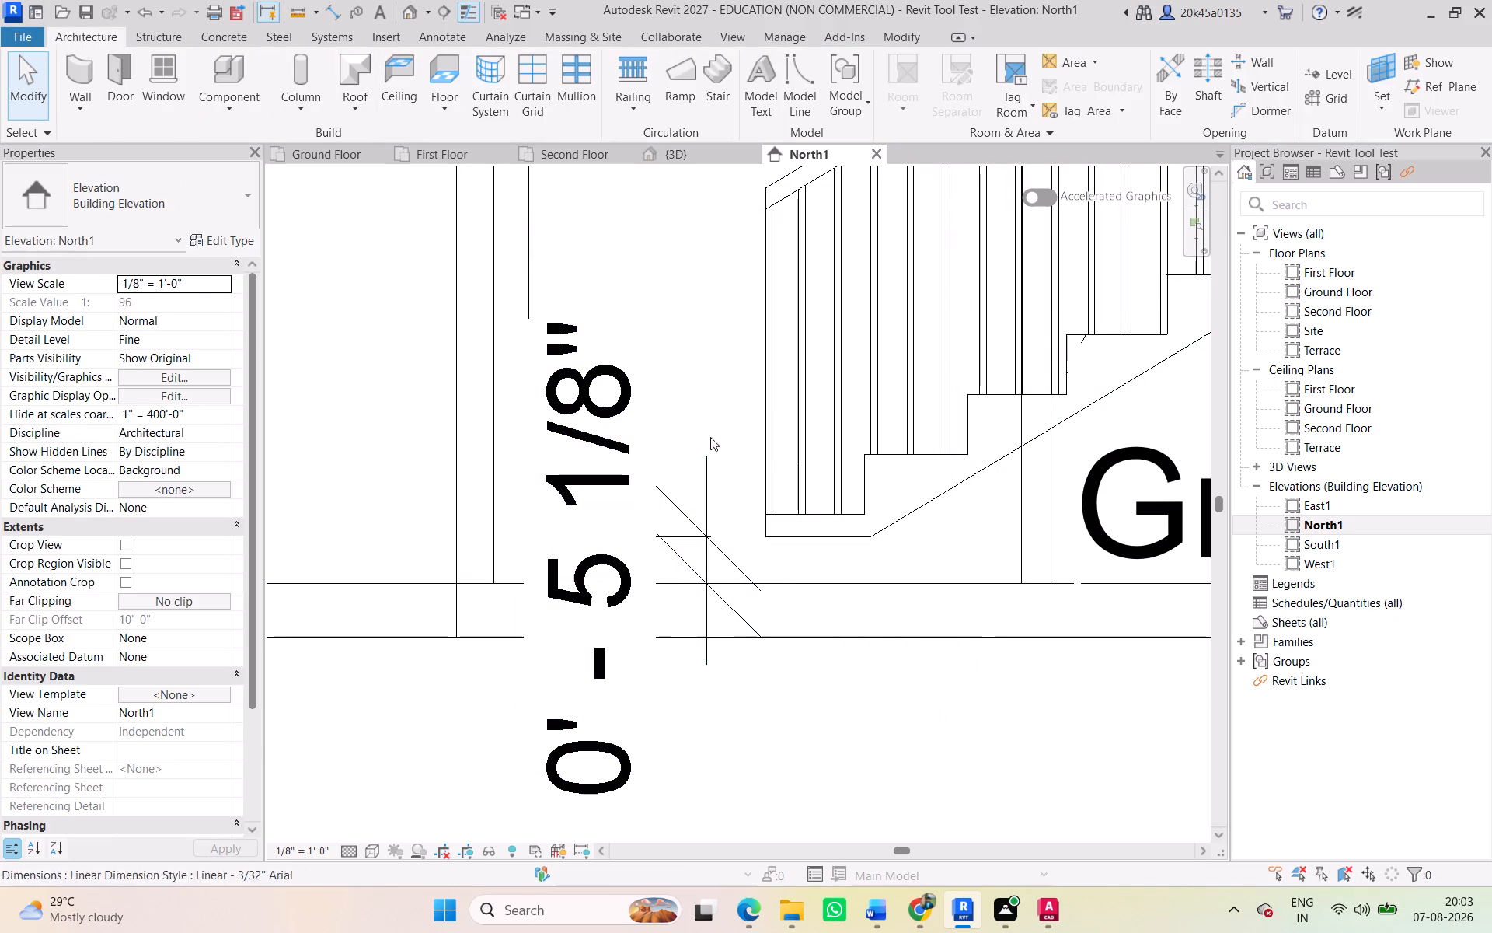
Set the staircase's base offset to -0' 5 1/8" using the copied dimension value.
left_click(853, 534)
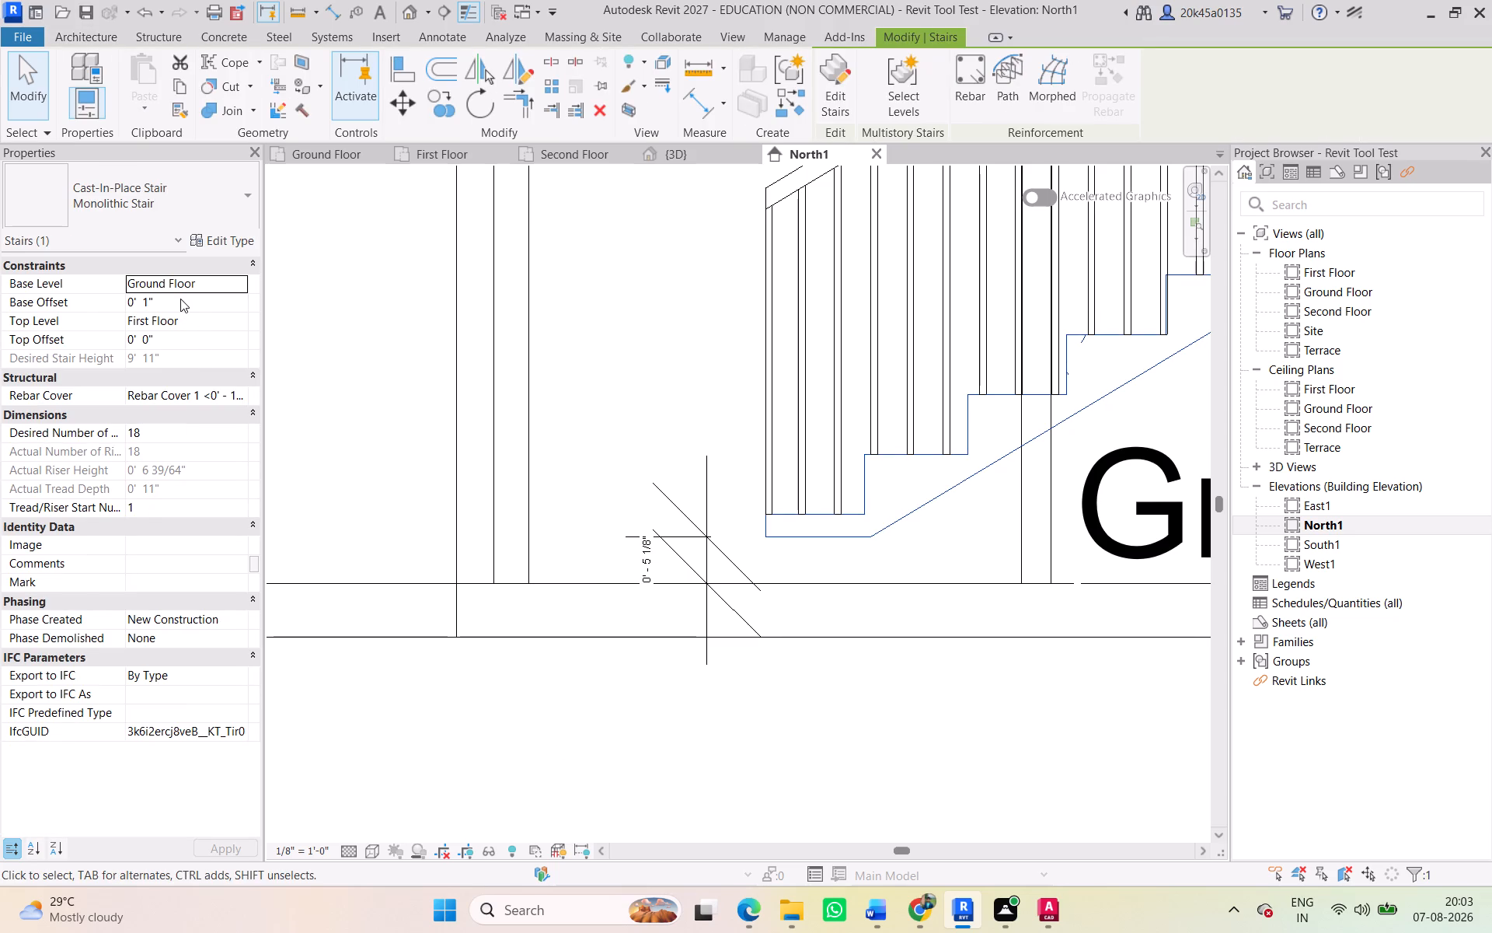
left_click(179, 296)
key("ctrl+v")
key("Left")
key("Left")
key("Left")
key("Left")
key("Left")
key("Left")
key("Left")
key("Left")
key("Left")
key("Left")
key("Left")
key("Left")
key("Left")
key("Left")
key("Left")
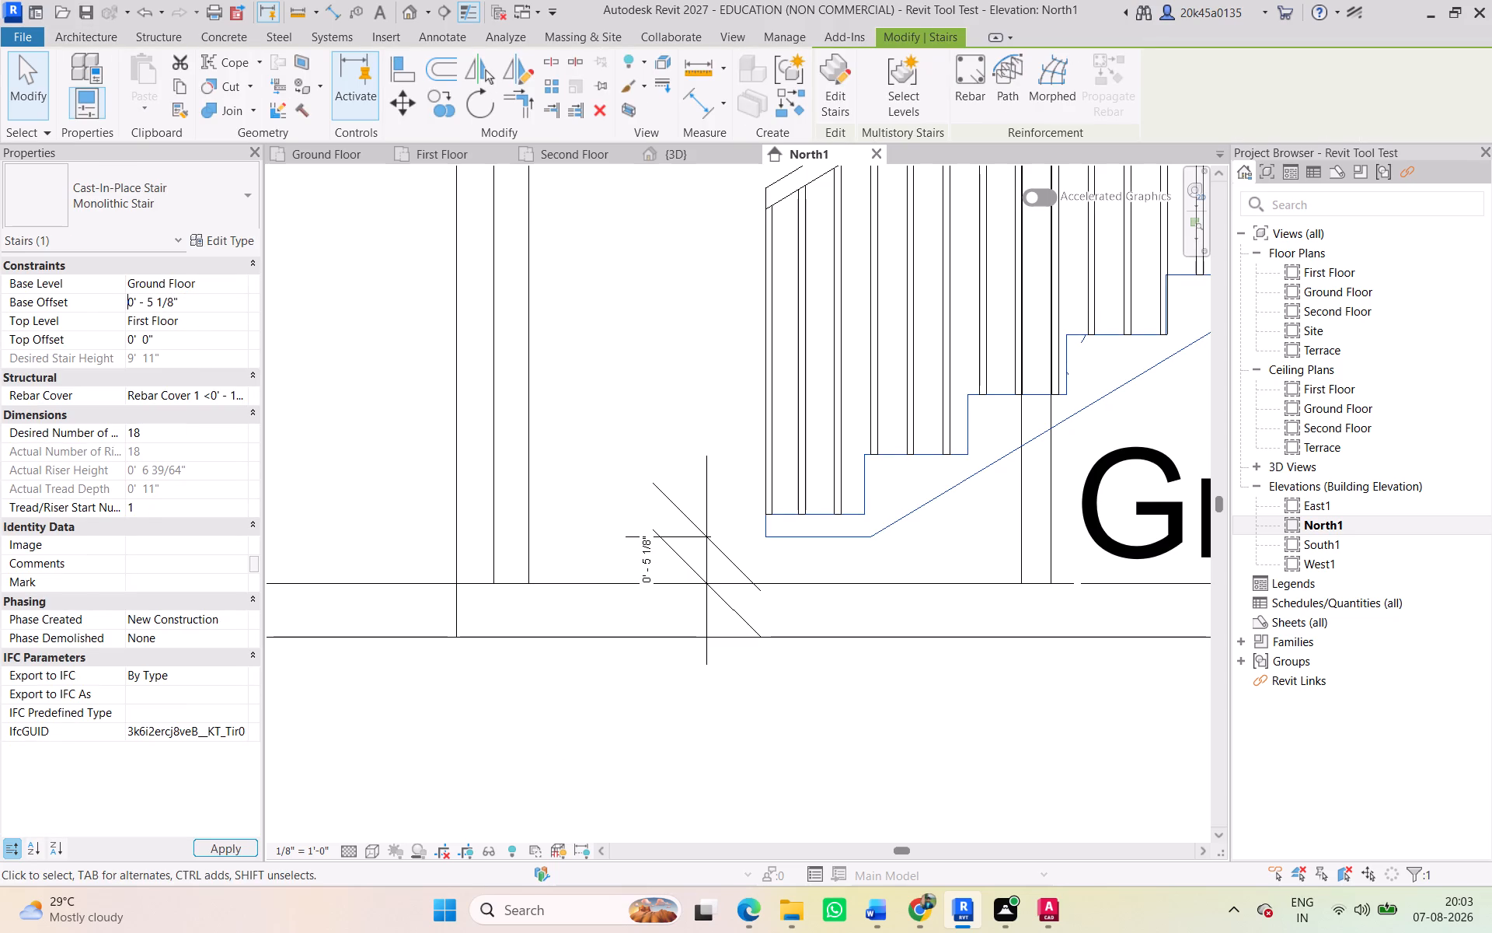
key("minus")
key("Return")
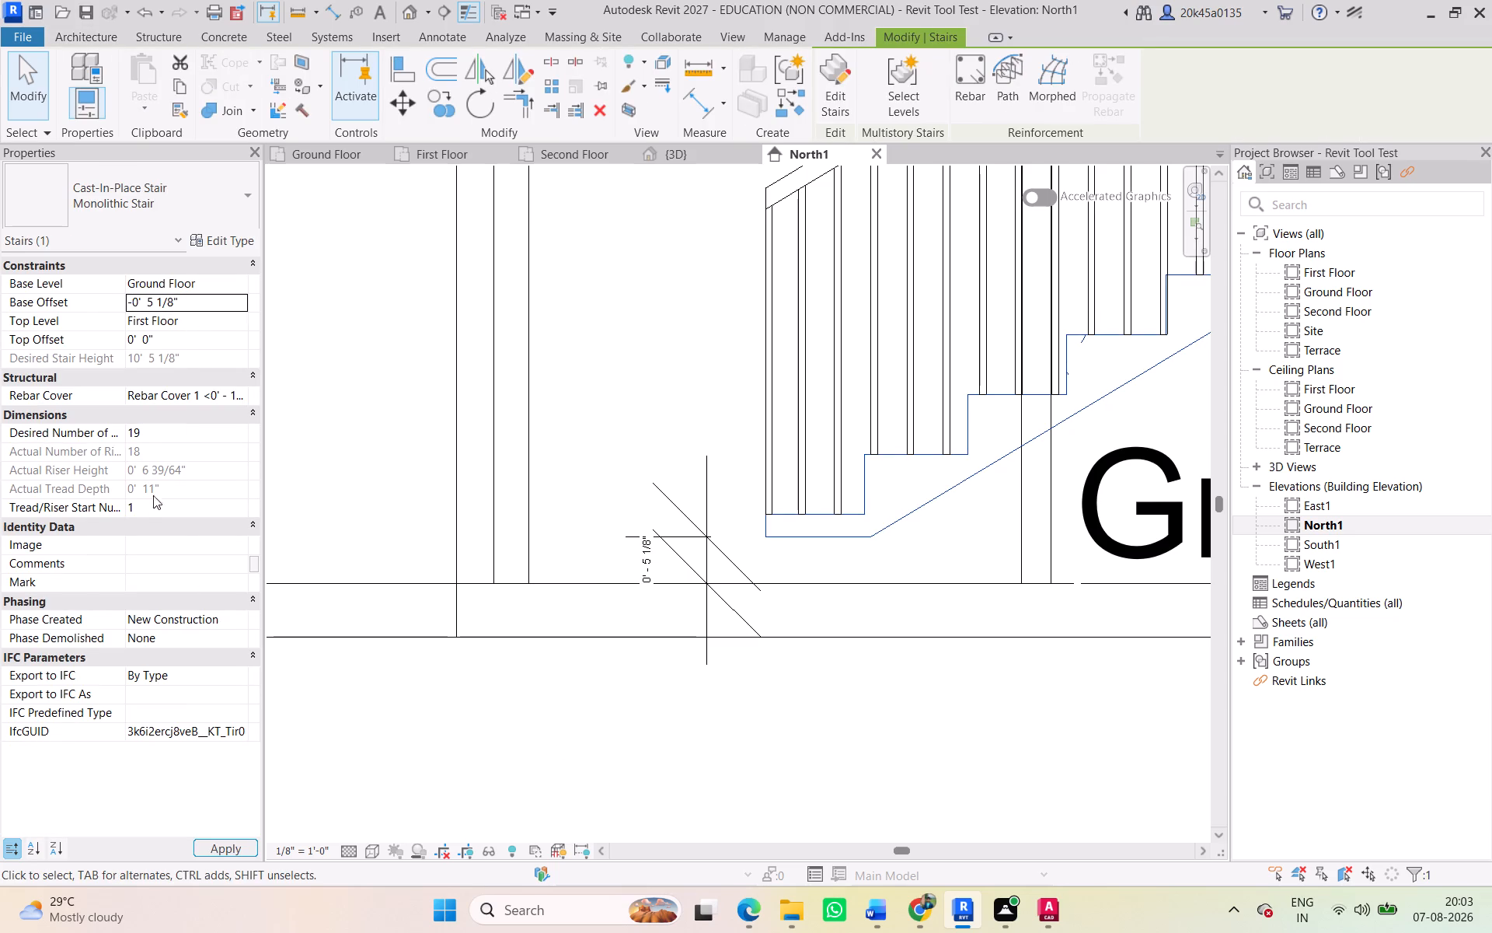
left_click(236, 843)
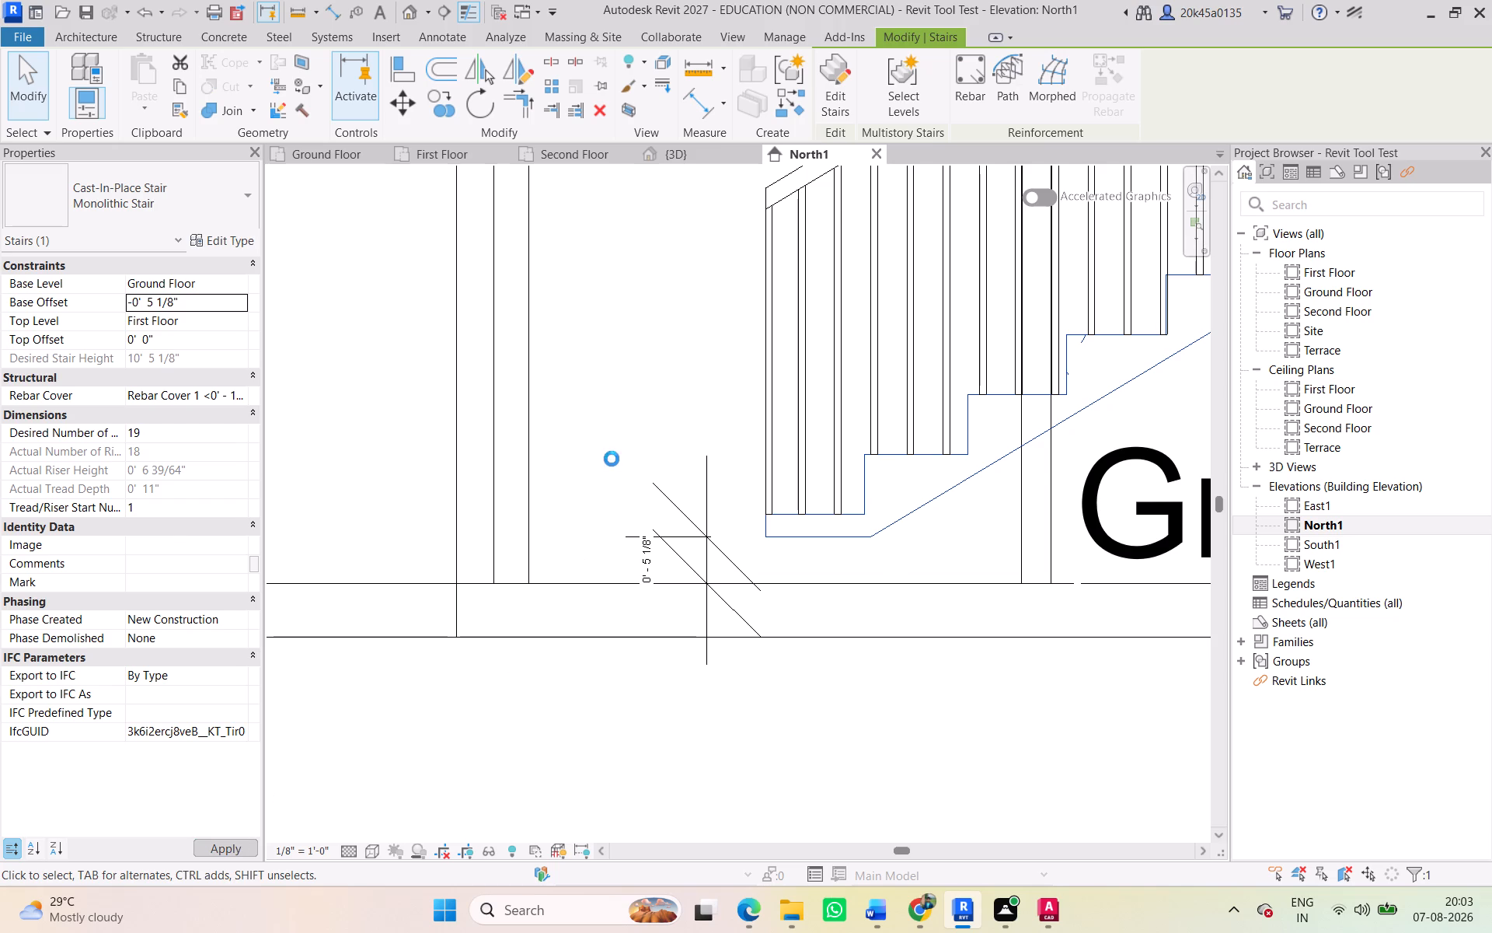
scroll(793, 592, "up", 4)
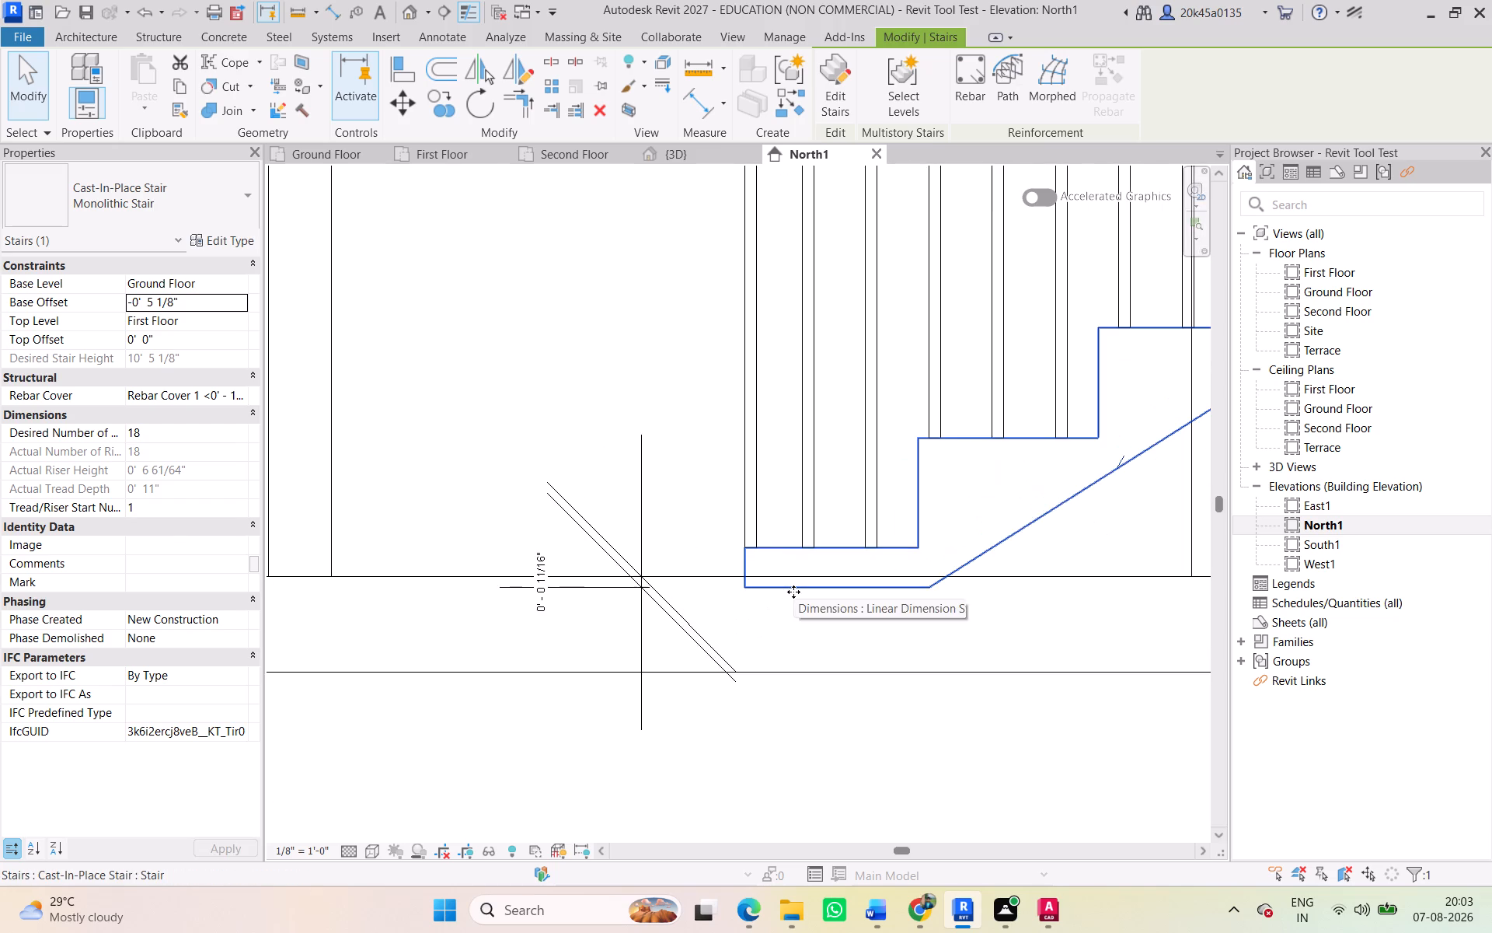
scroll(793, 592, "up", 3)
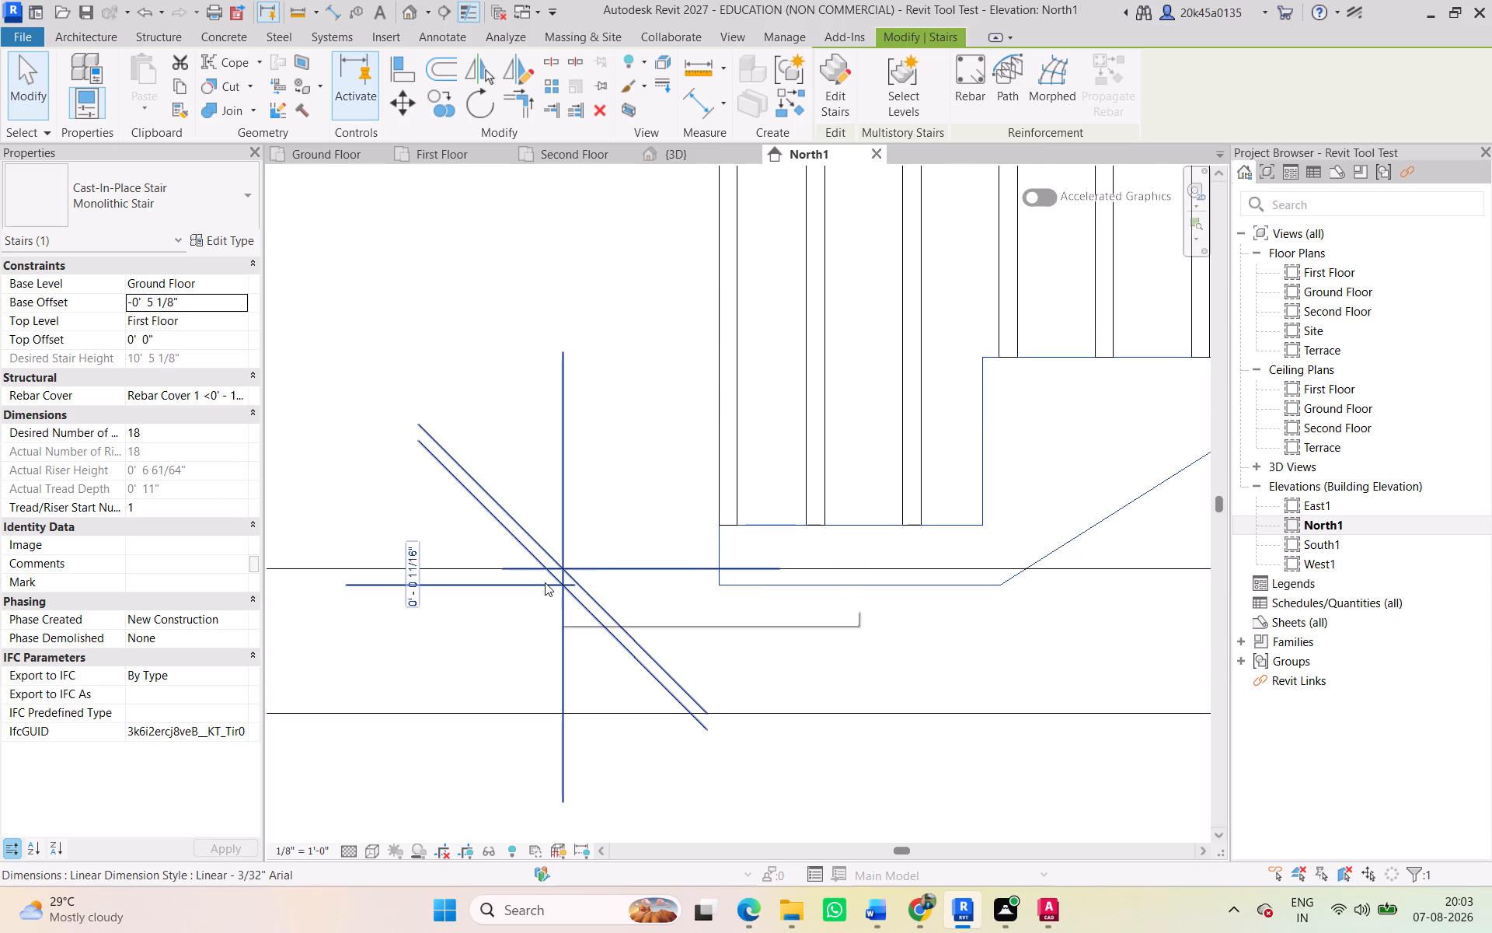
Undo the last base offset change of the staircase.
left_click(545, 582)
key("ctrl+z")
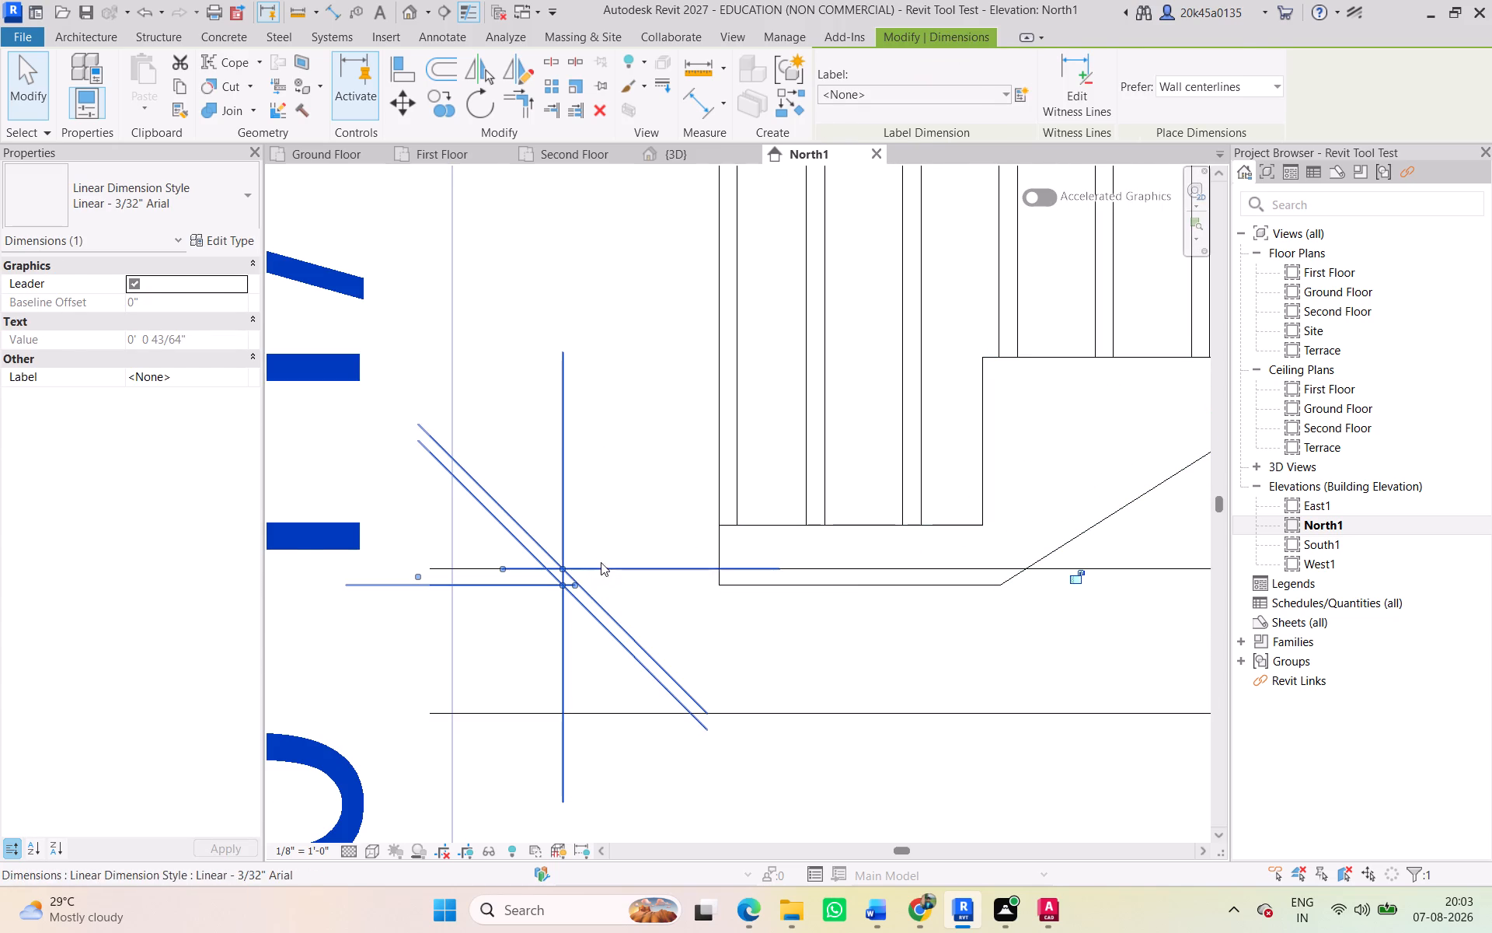
Delete the dimension between the underside of the lowest step and the Ground Floor.
left_click(567, 423)
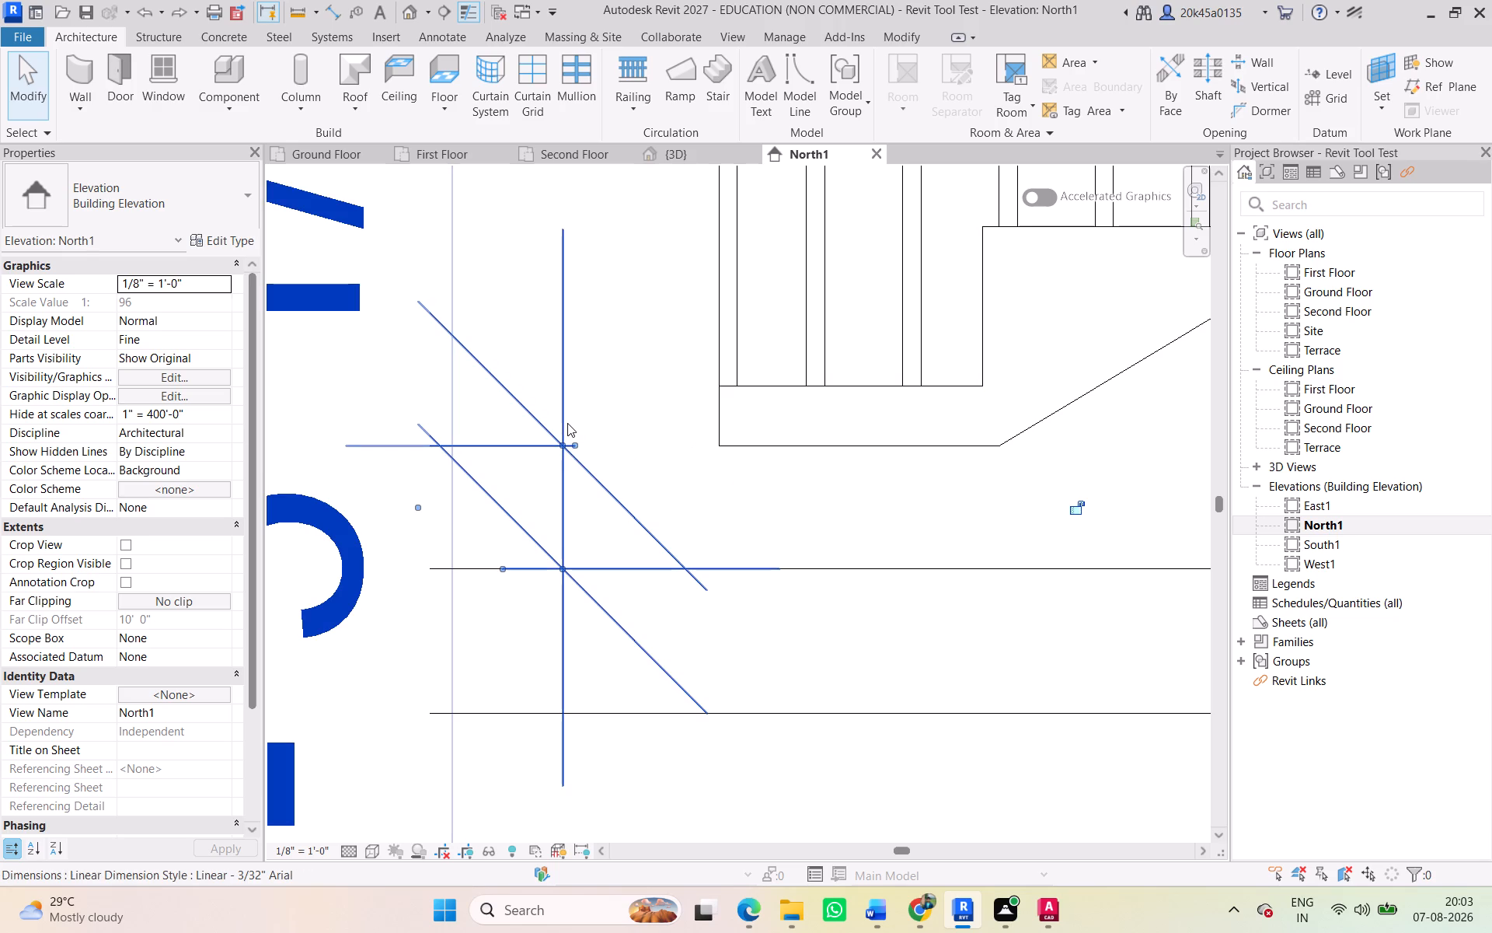
key("Delete")
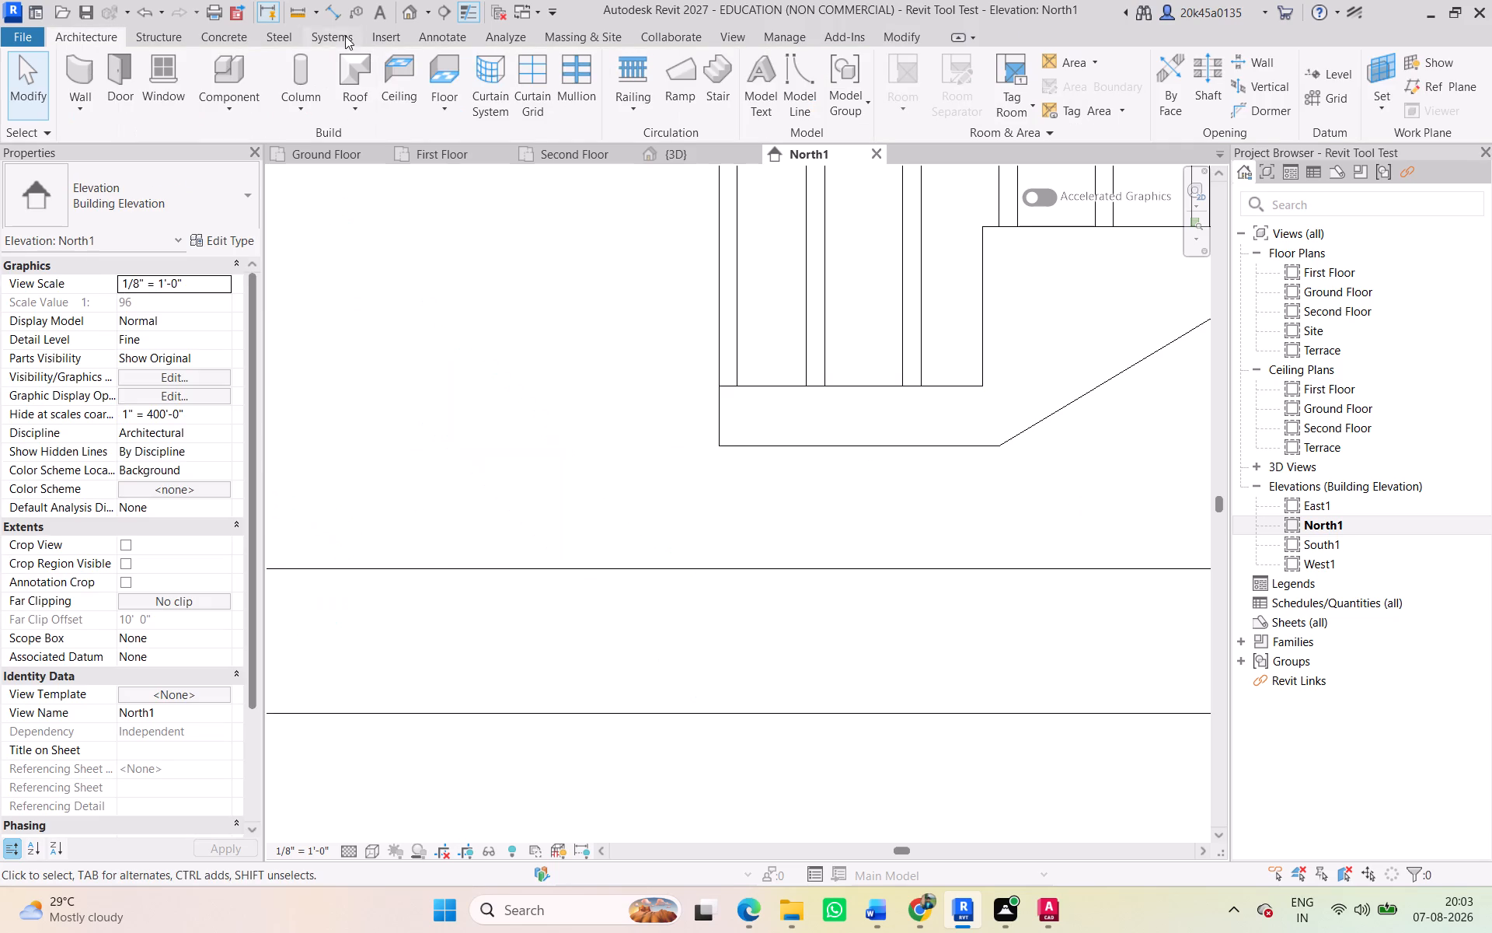
Place a new aligned dimension from the underside of the staircase's lowest step to the Ground Floor.
left_click(341, 9)
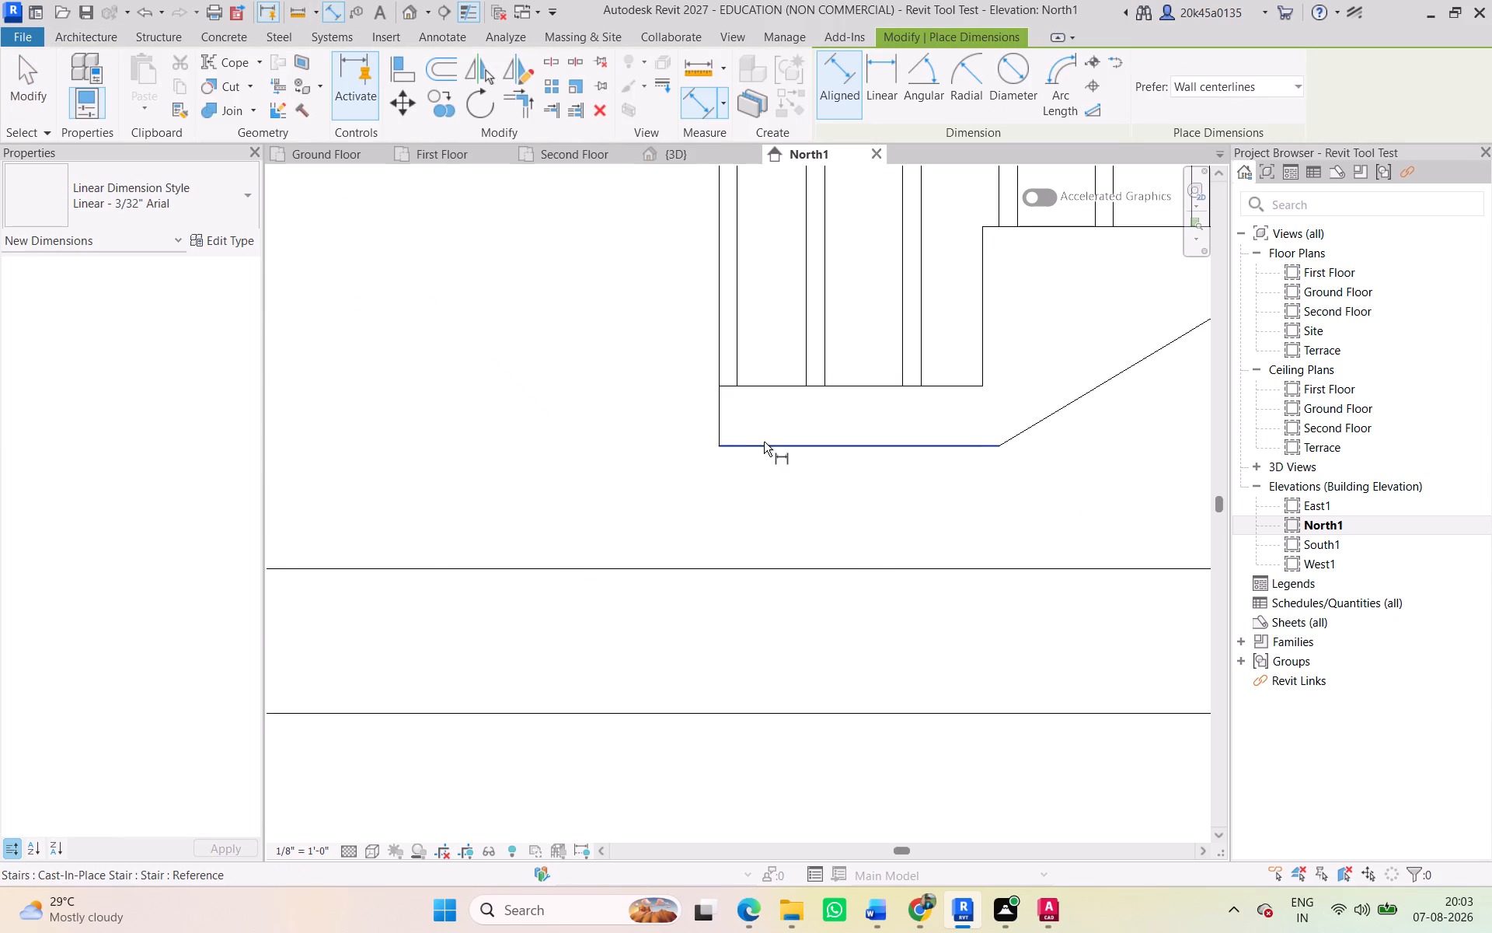
left_click(764, 442)
scroll(739, 543, "up", 6)
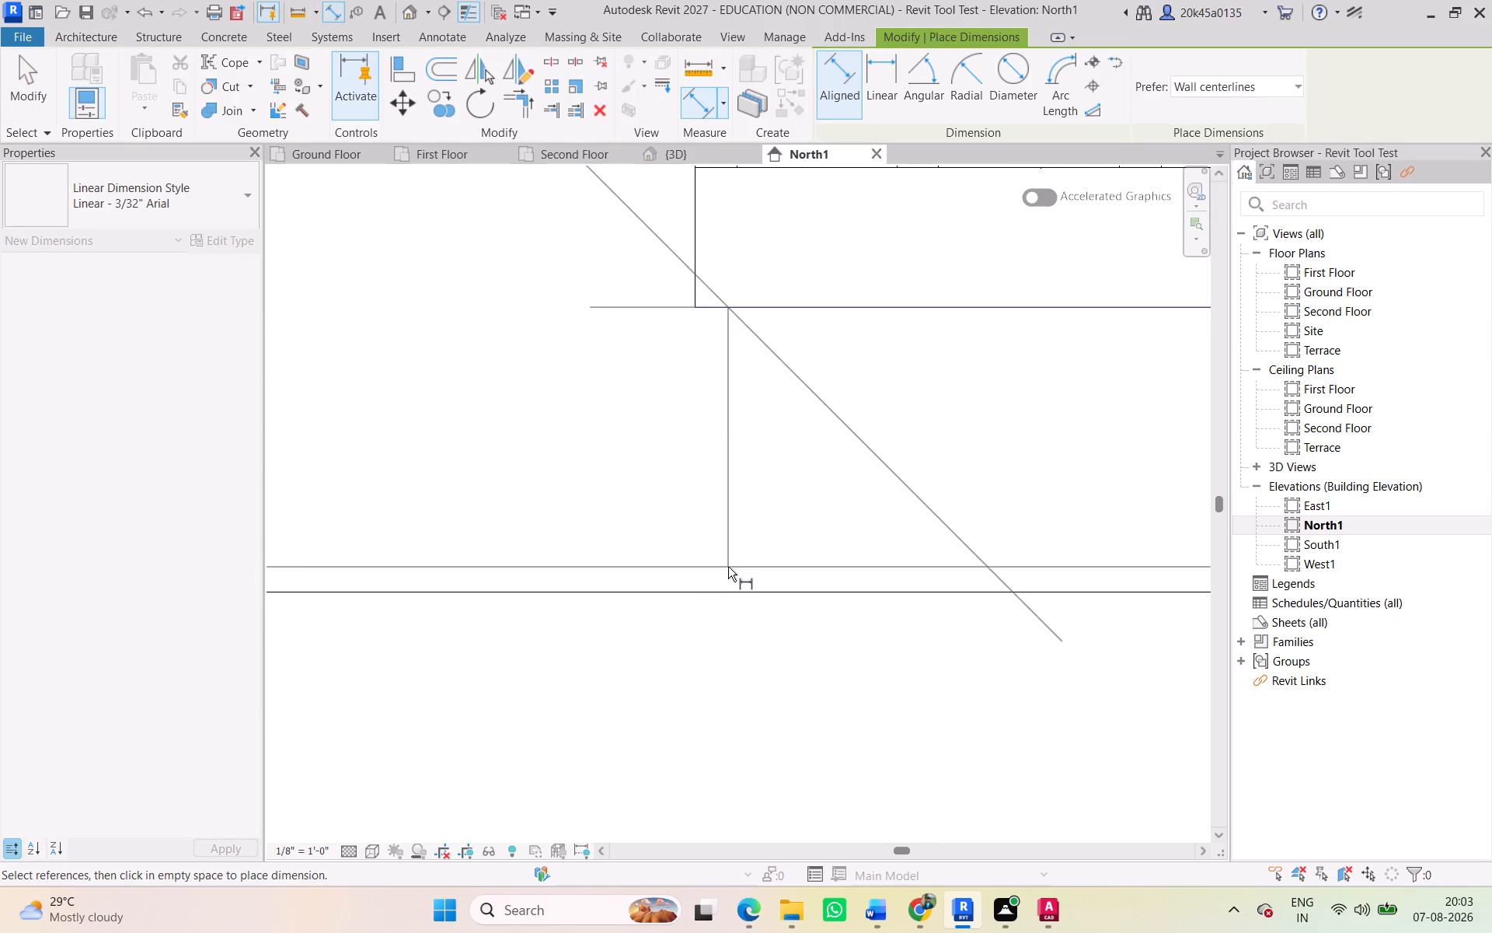
scroll(721, 572, "up", 5)
left_click(706, 610)
scroll(690, 543, "down", 3)
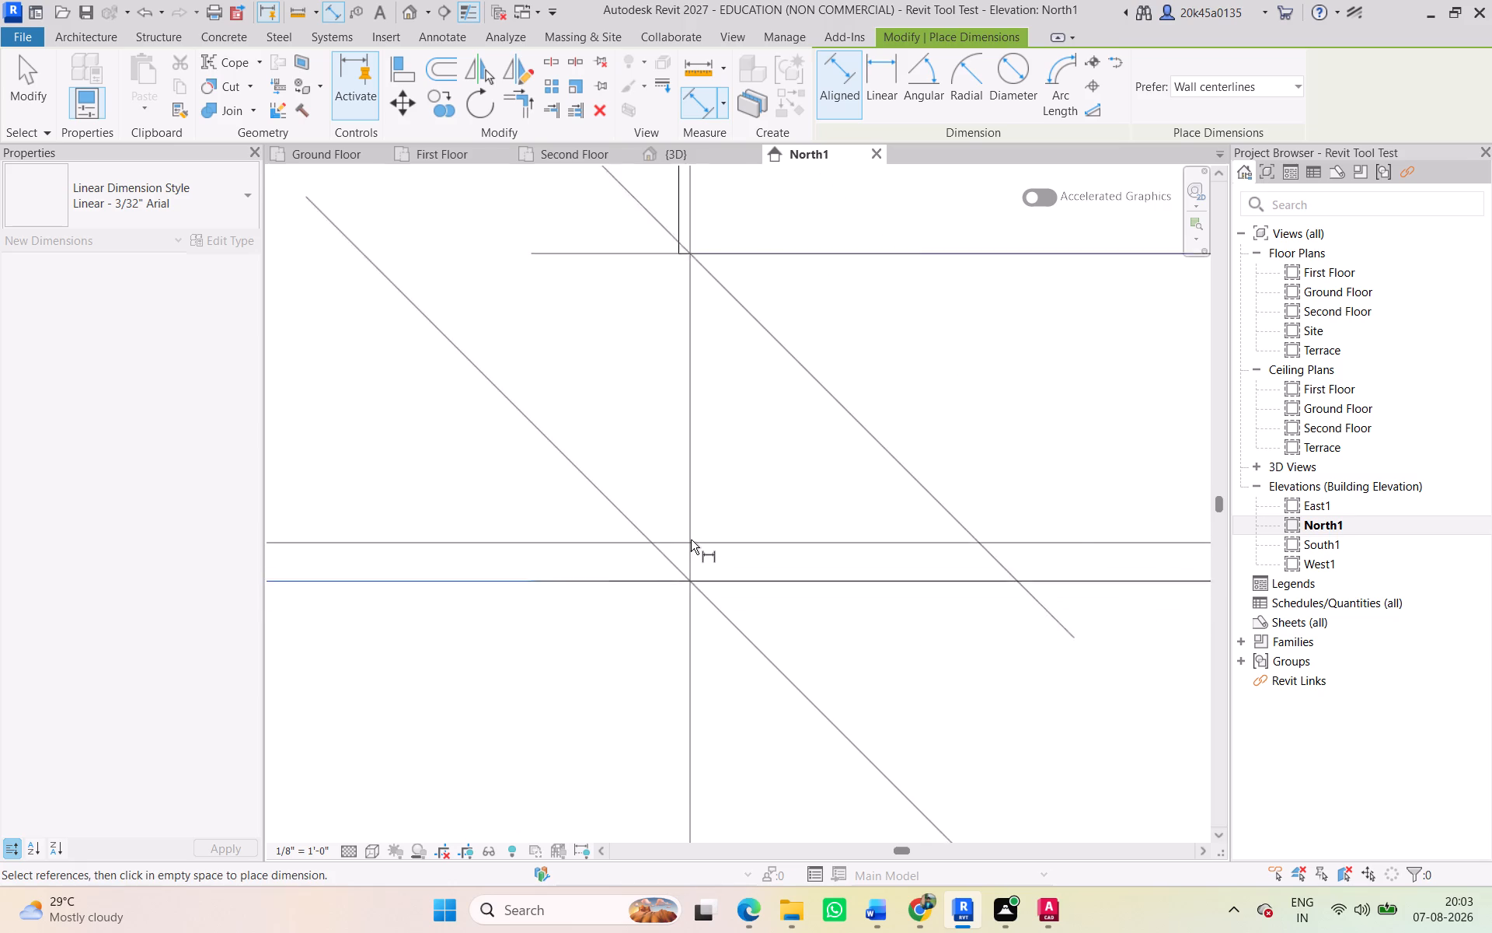
scroll(691, 540, "down", 9)
left_click(626, 486)
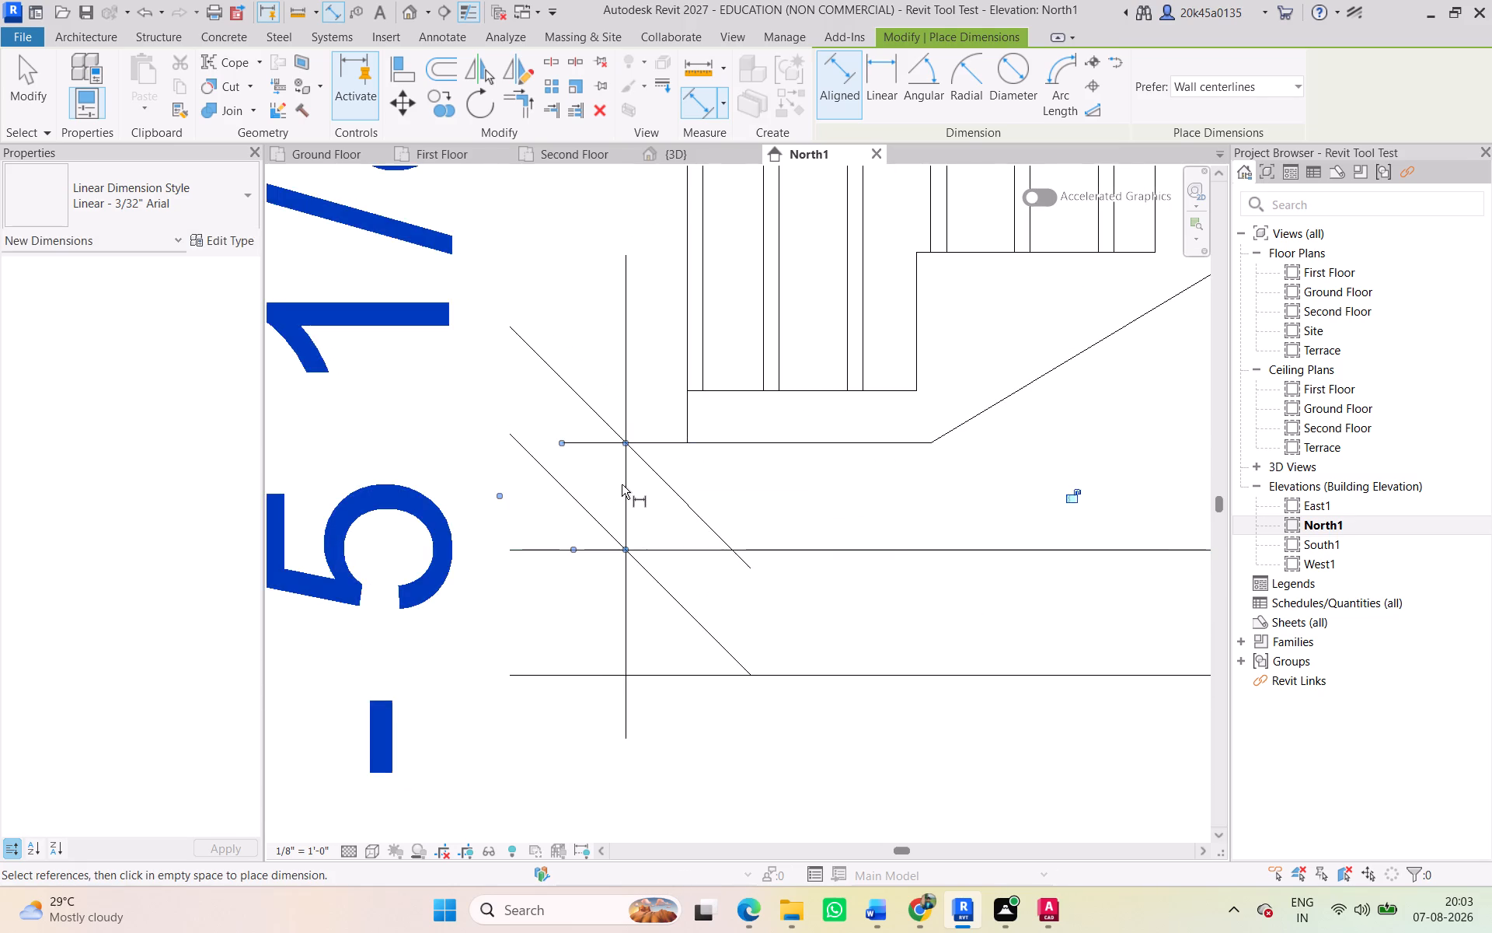
scroll(622, 484, "down", 5)
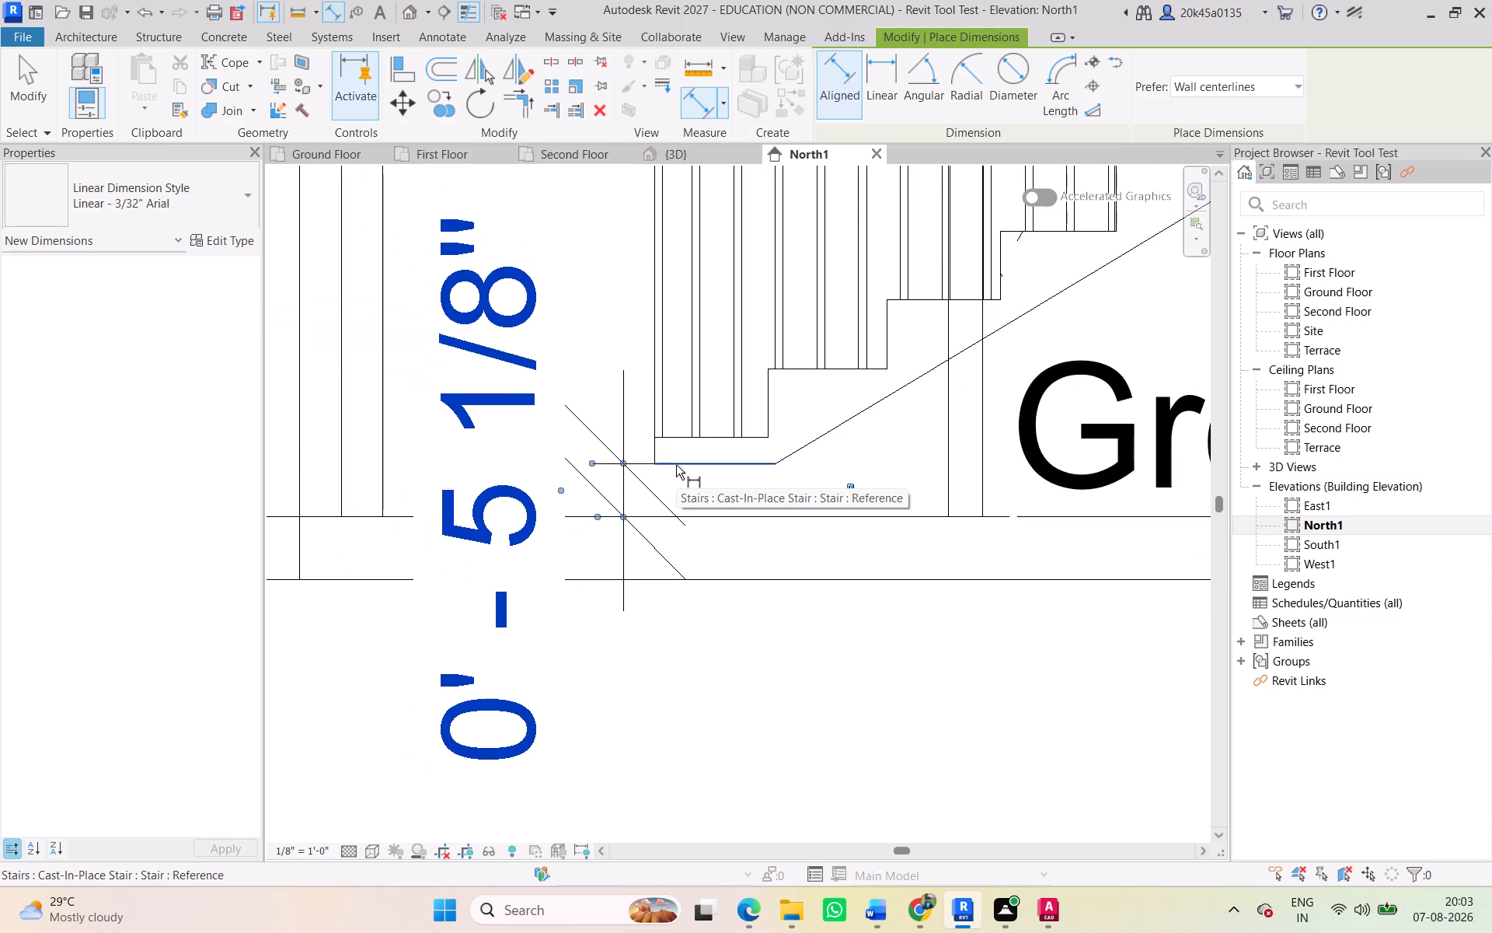
key("Escape")
key("Escape")
Examine the staircase and its surroundings in the First Floor plan.
scroll(734, 475, "down", 4)
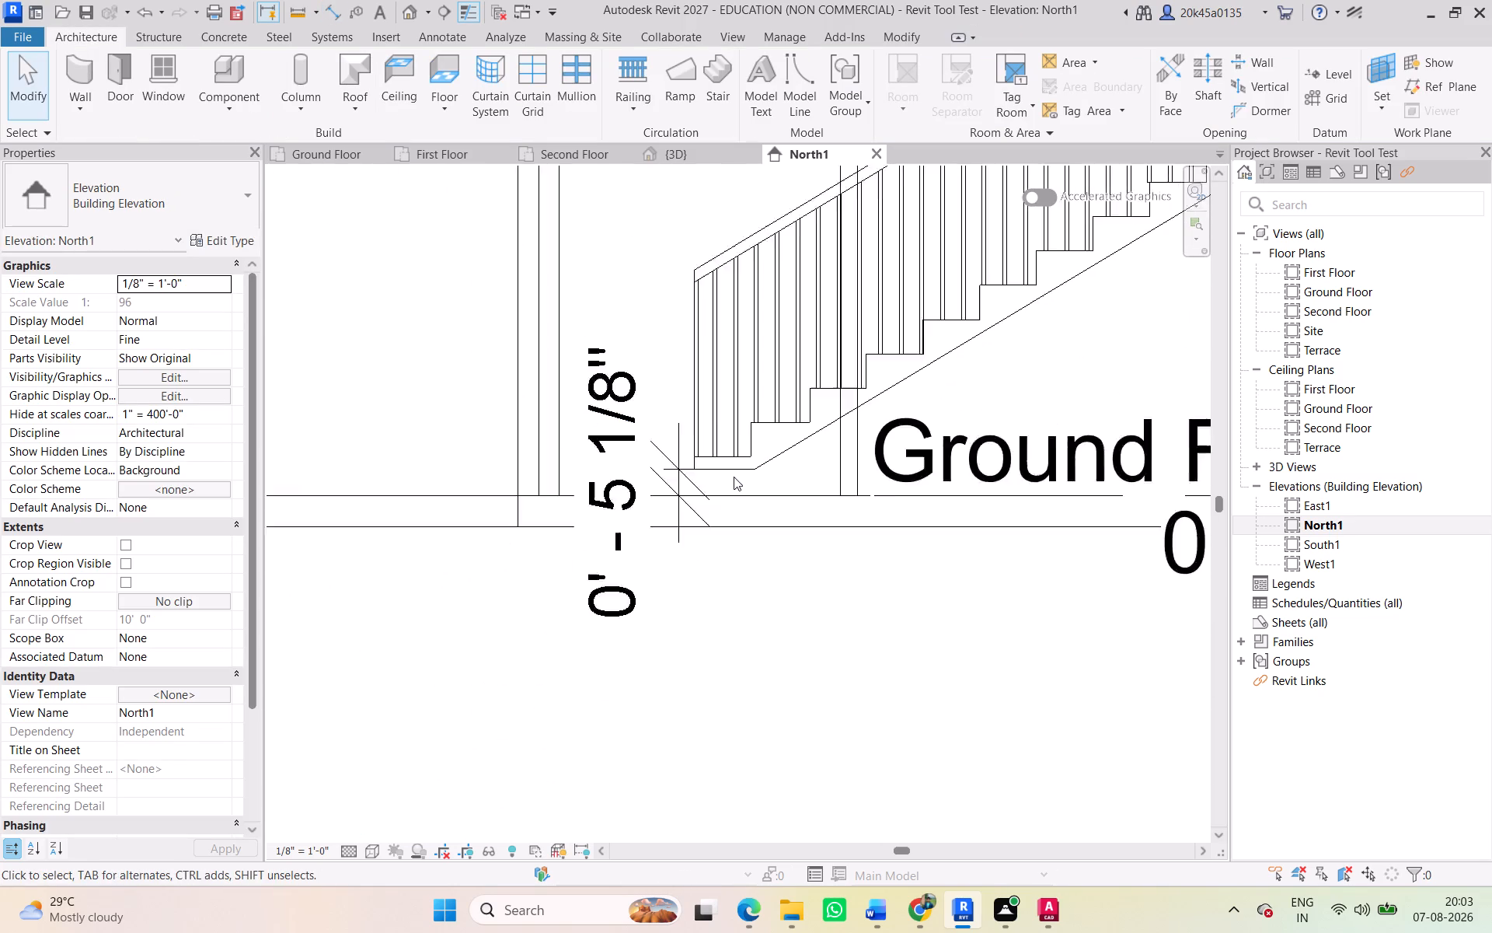
scroll(734, 477, "down", 6)
left_click(451, 155)
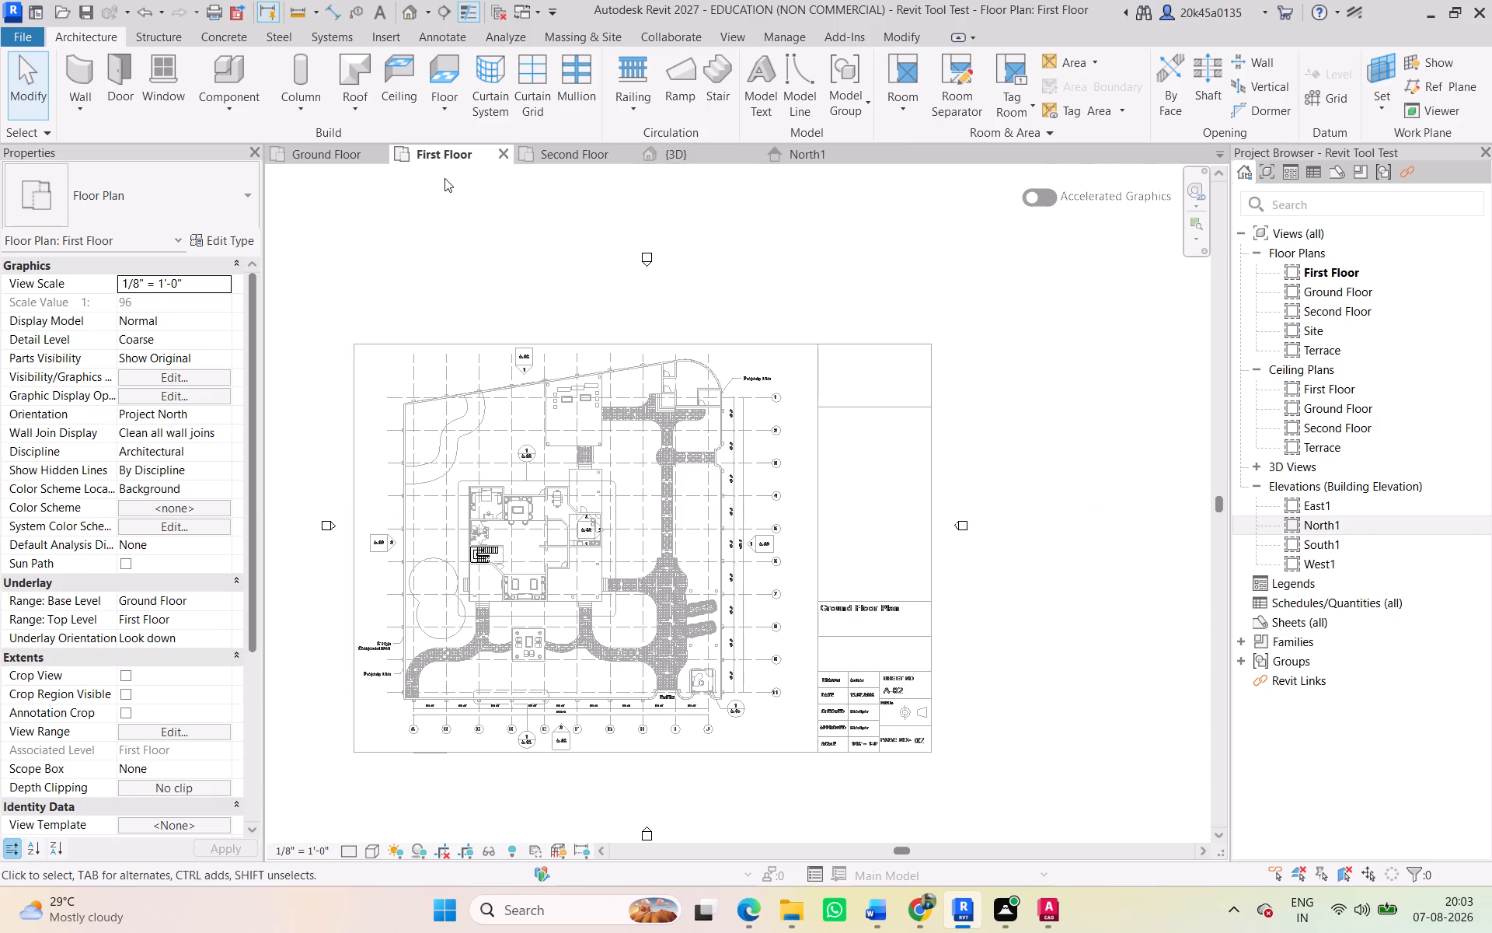
scroll(451, 576, "up", 20)
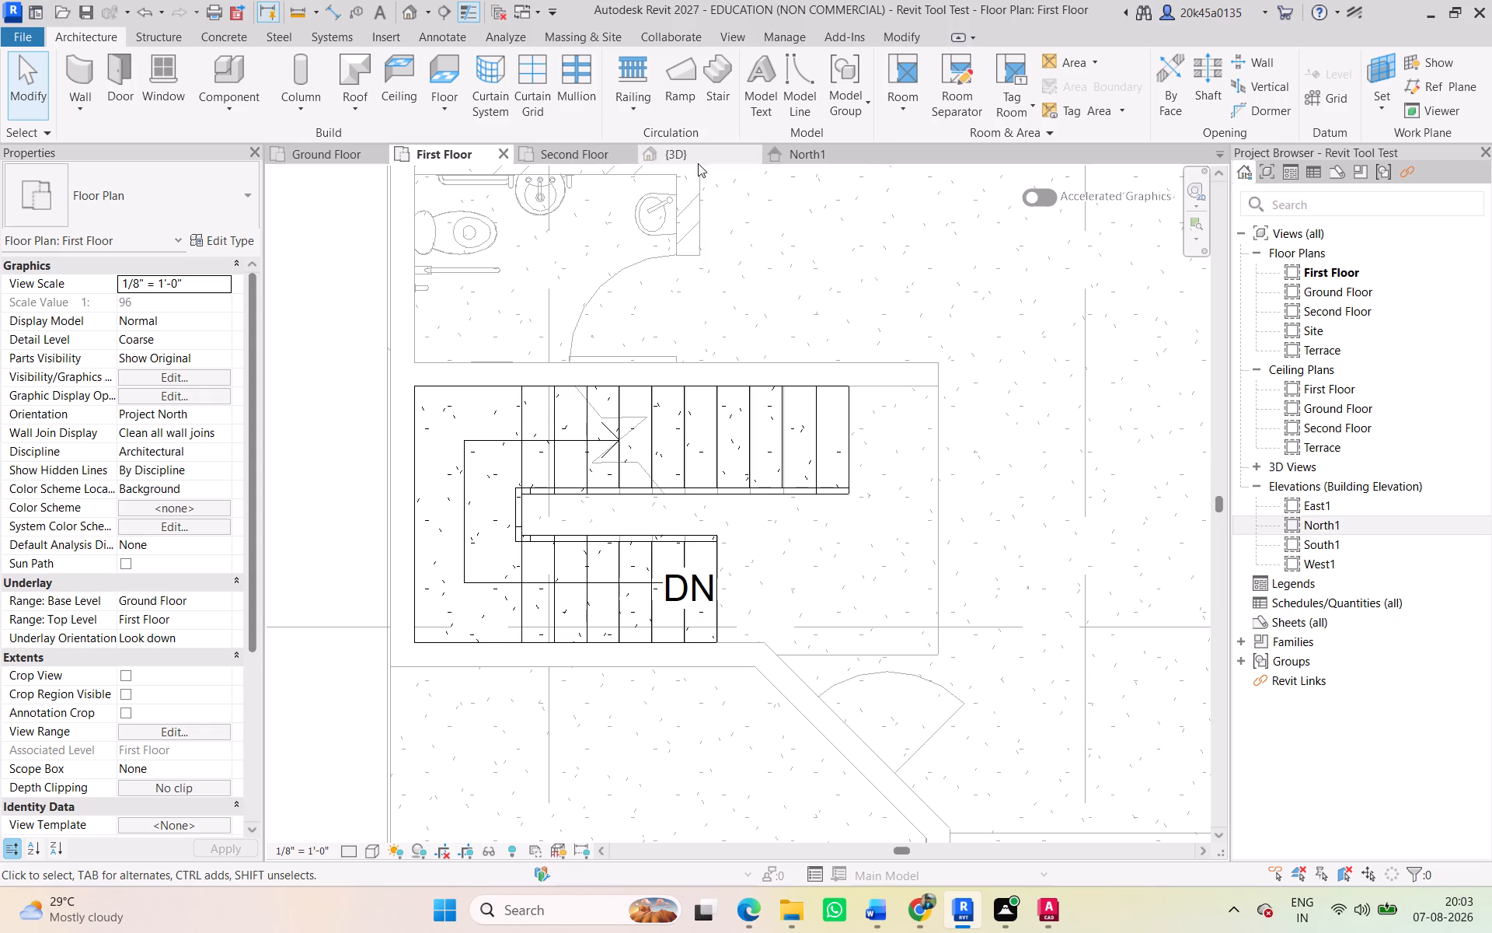
left_click(804, 301)
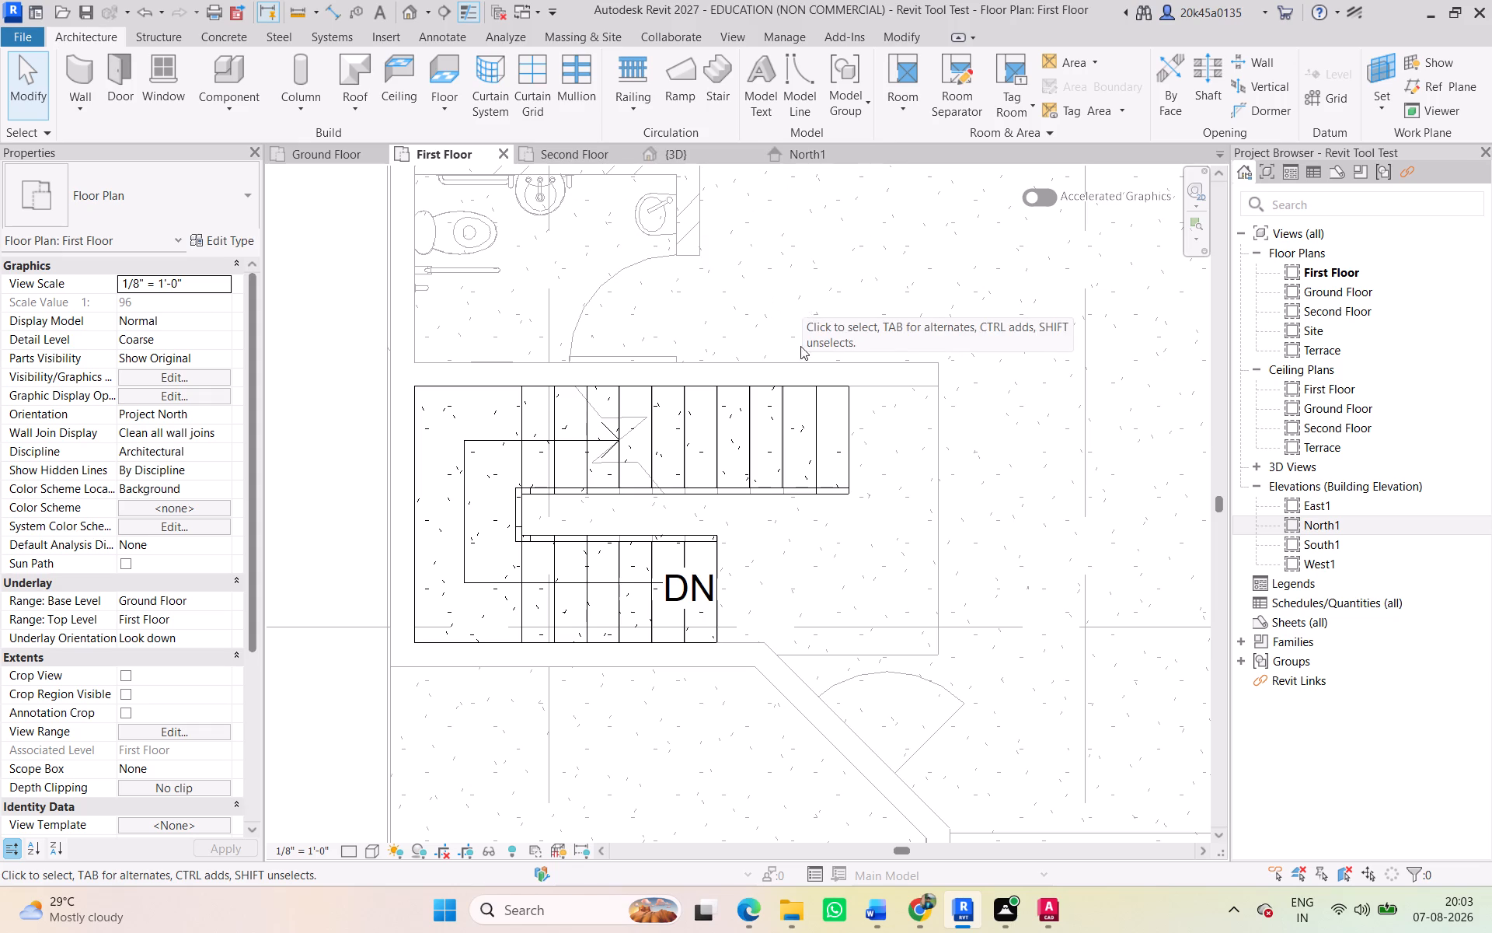
scroll(772, 408, "down", 2)
scroll(658, 424, "up", 3)
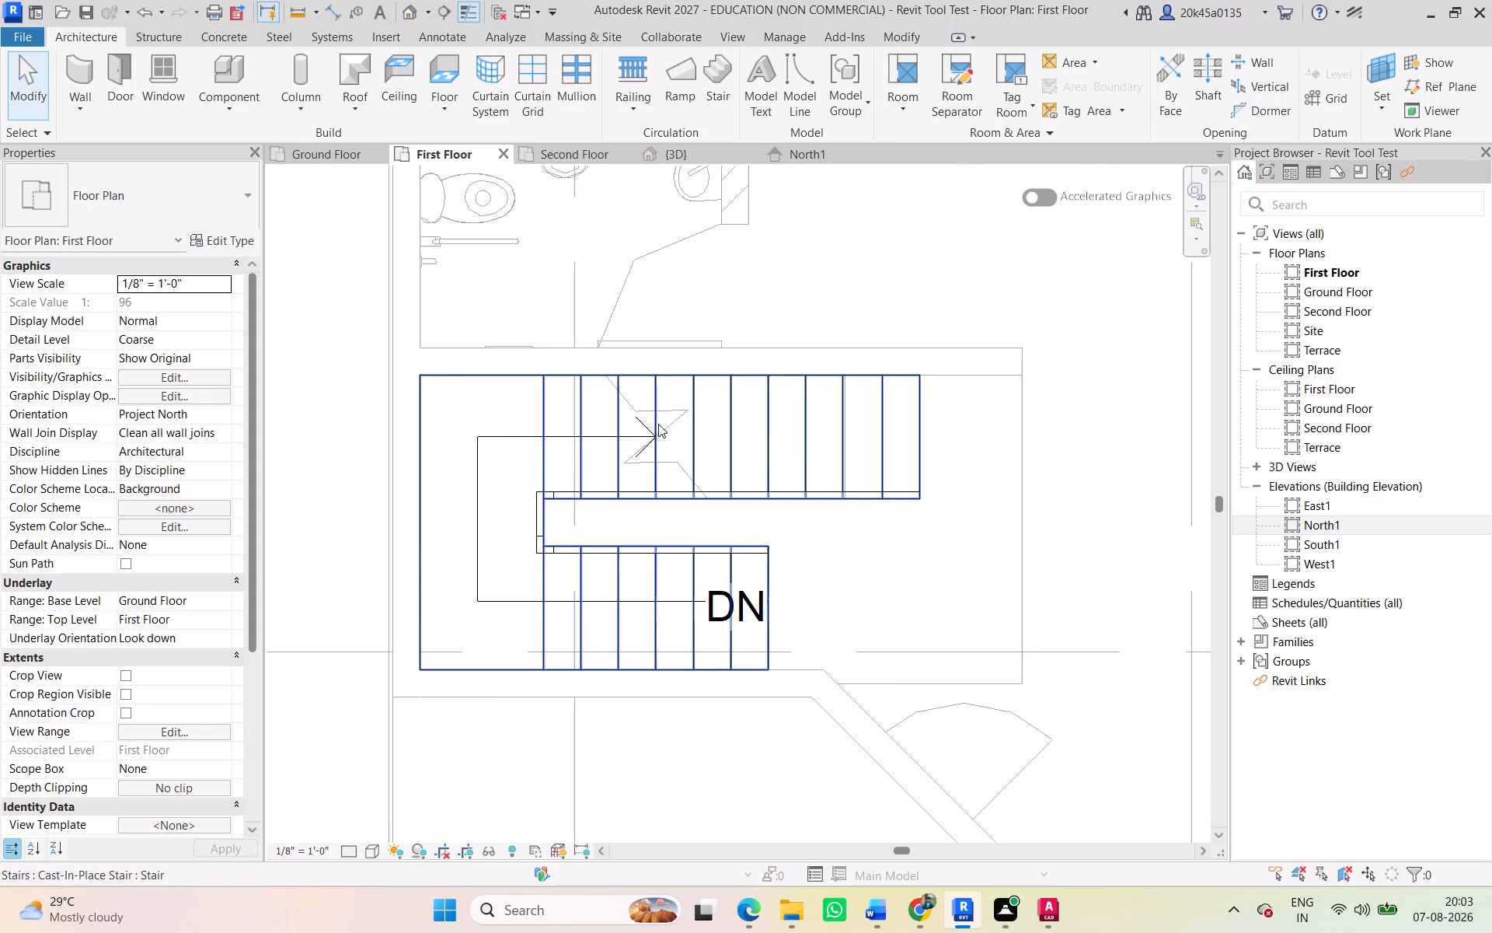
scroll(658, 424, "up", 5)
scroll(658, 424, "down", 14)
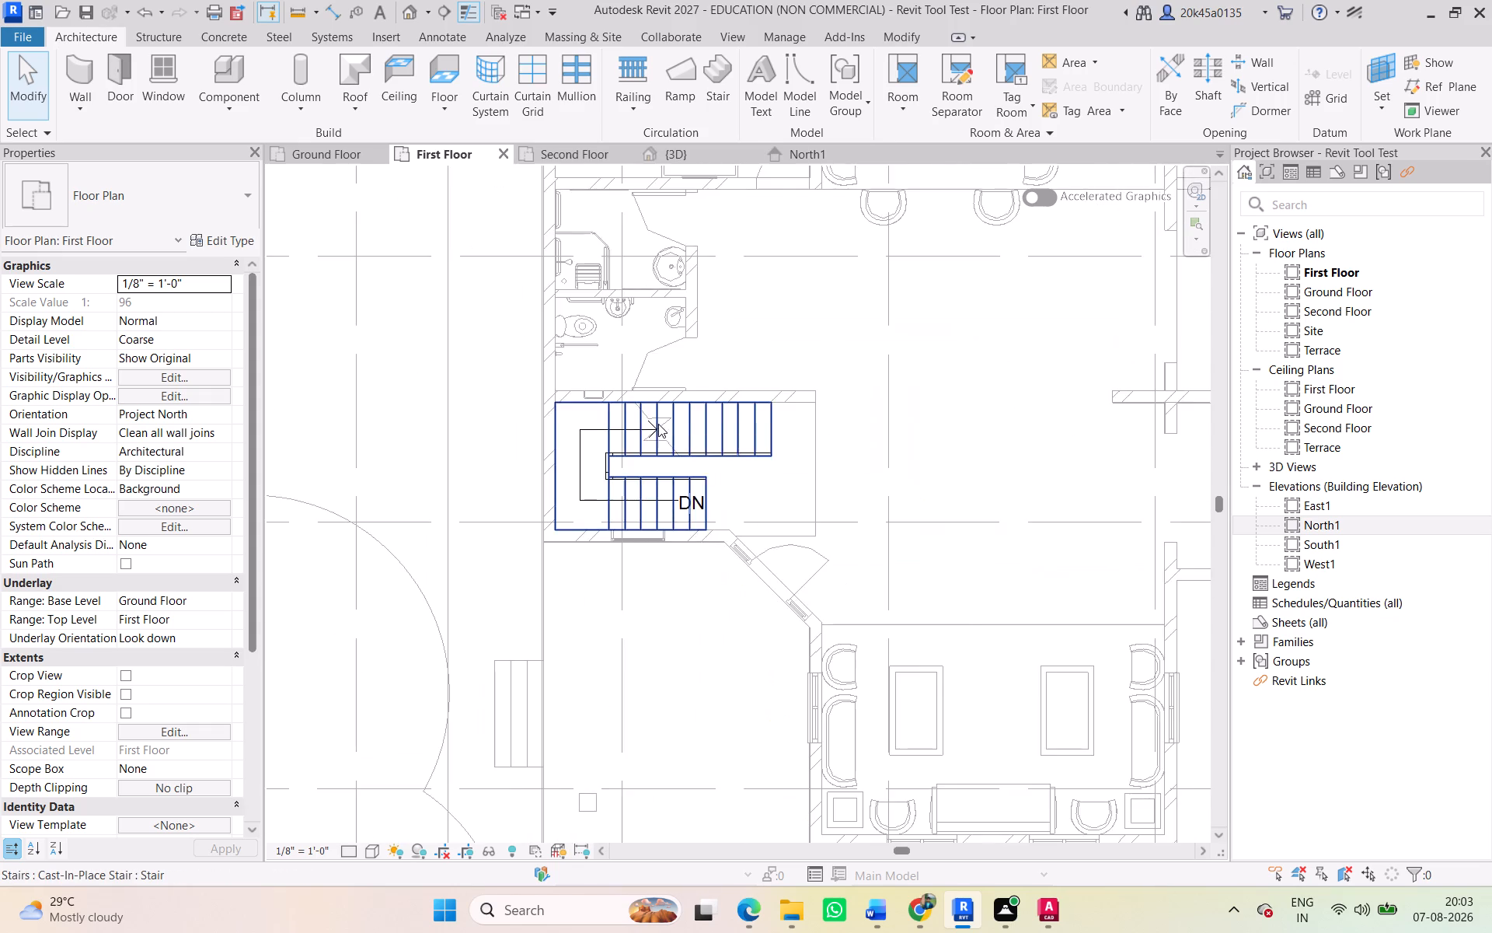
scroll(658, 424, "down", 2)
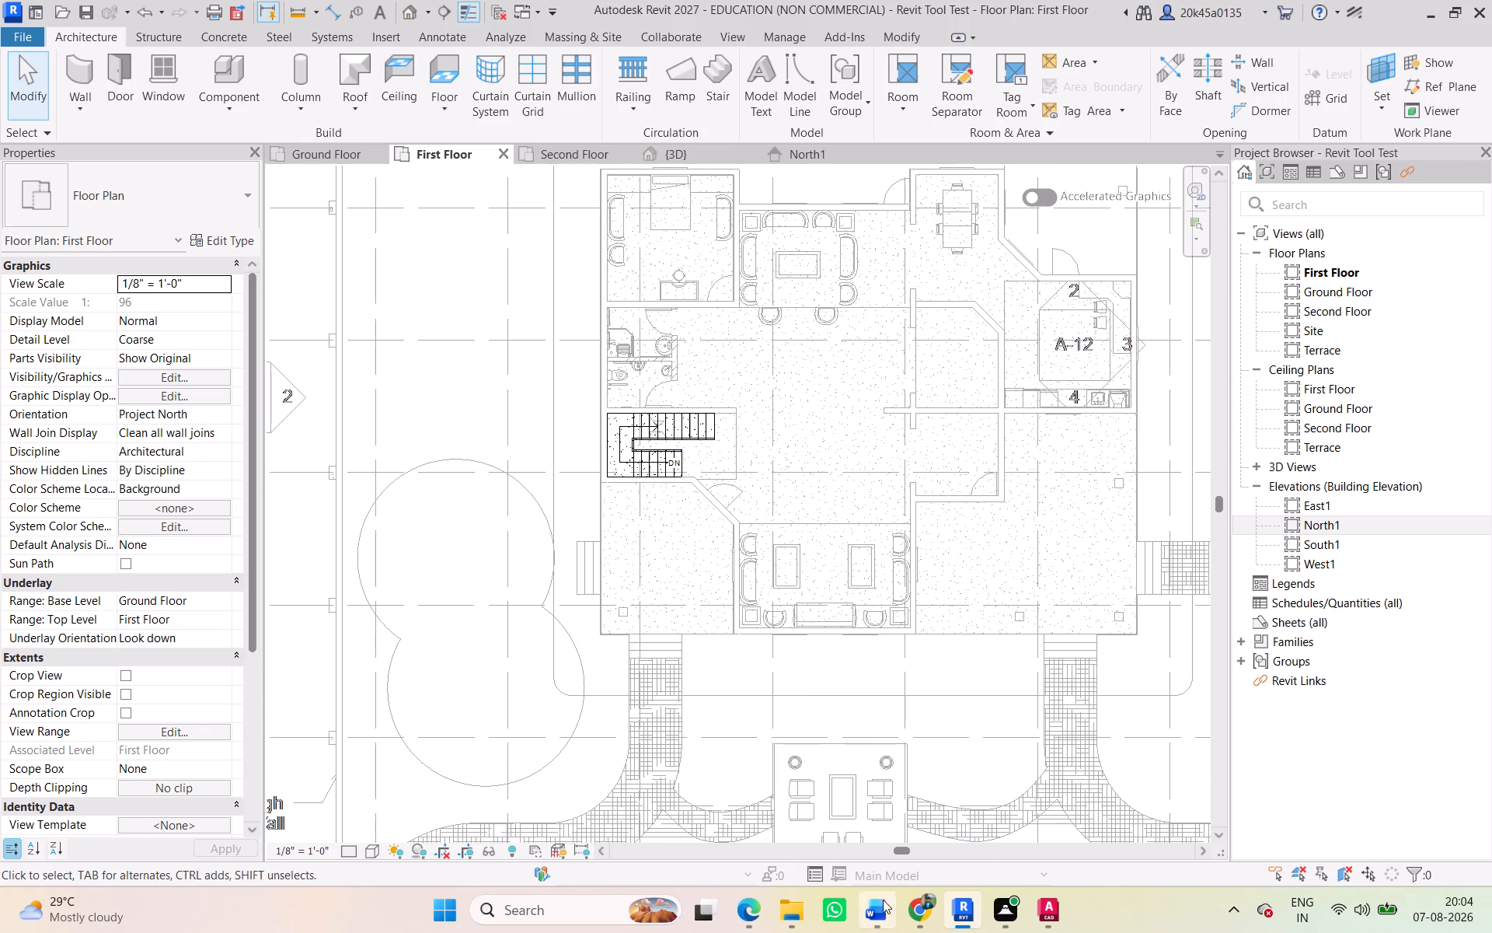
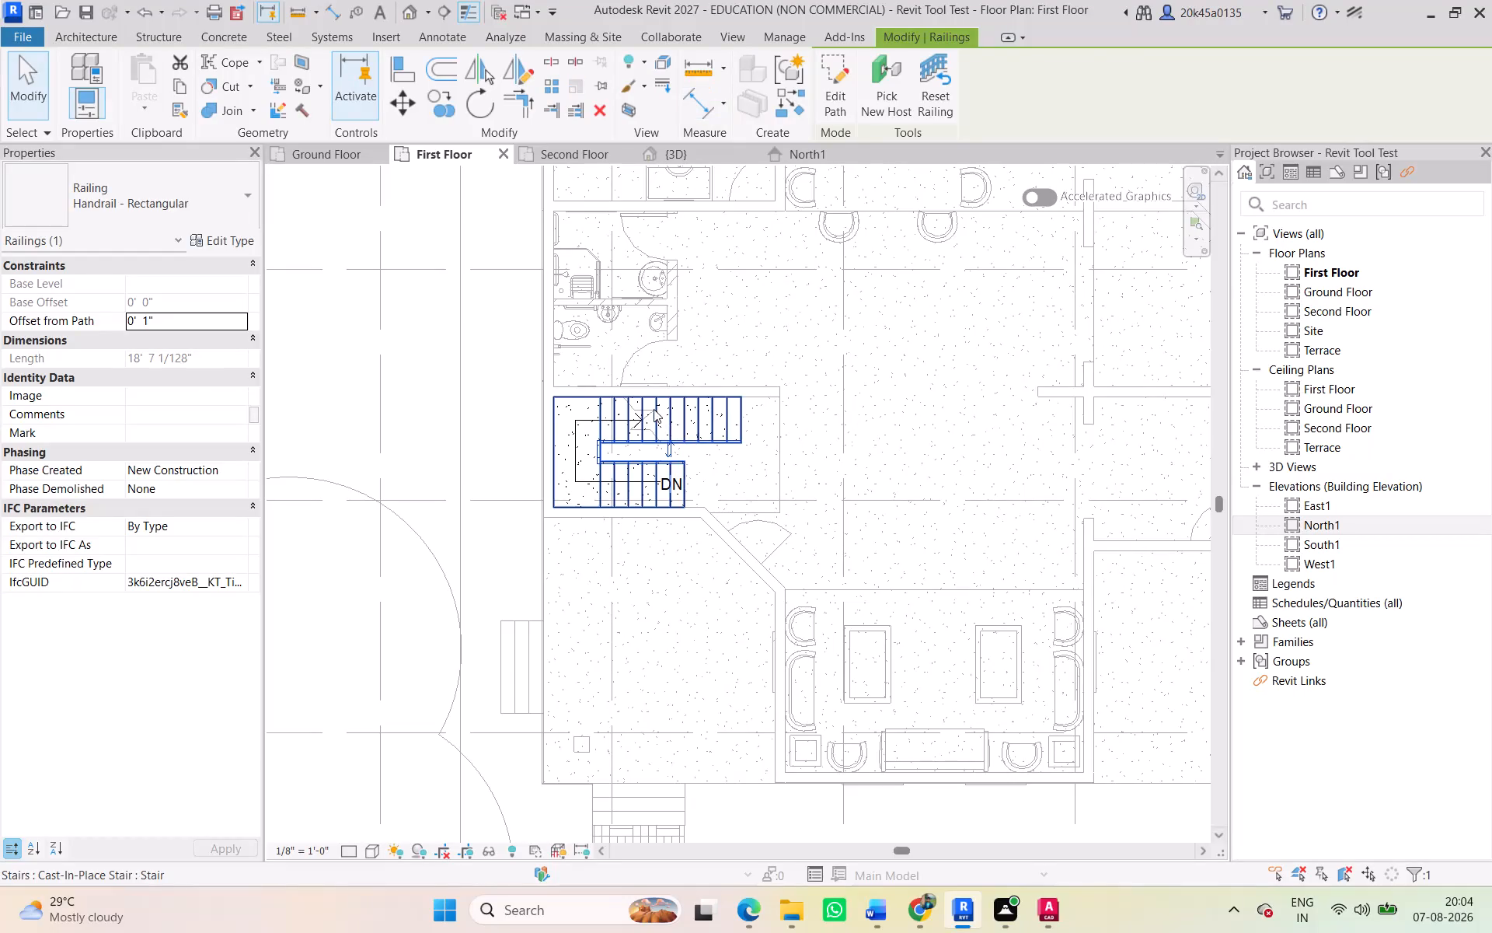
Examine the staircase's lowest step and its gap to the Ground Floor in the front-facing 3D view.
left_click(654, 407)
left_click(680, 152)
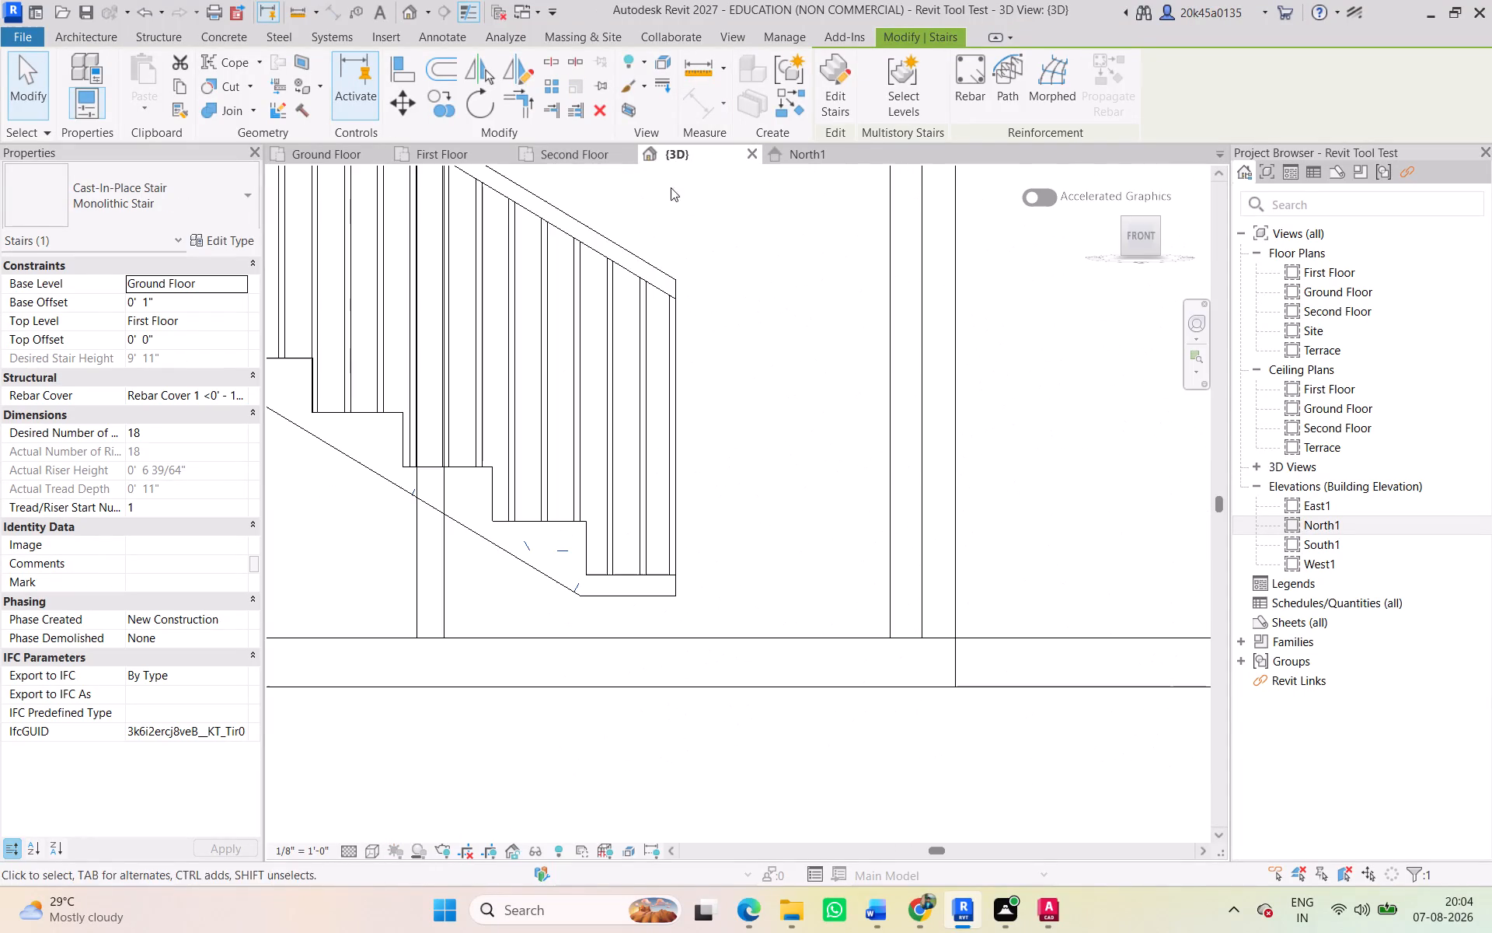
scroll(592, 437, "down", 2)
middle_click_drag(610, 446, 912, 490)
scroll(849, 490, "down", 4)
middle_click_drag(845, 491, 871, 539)
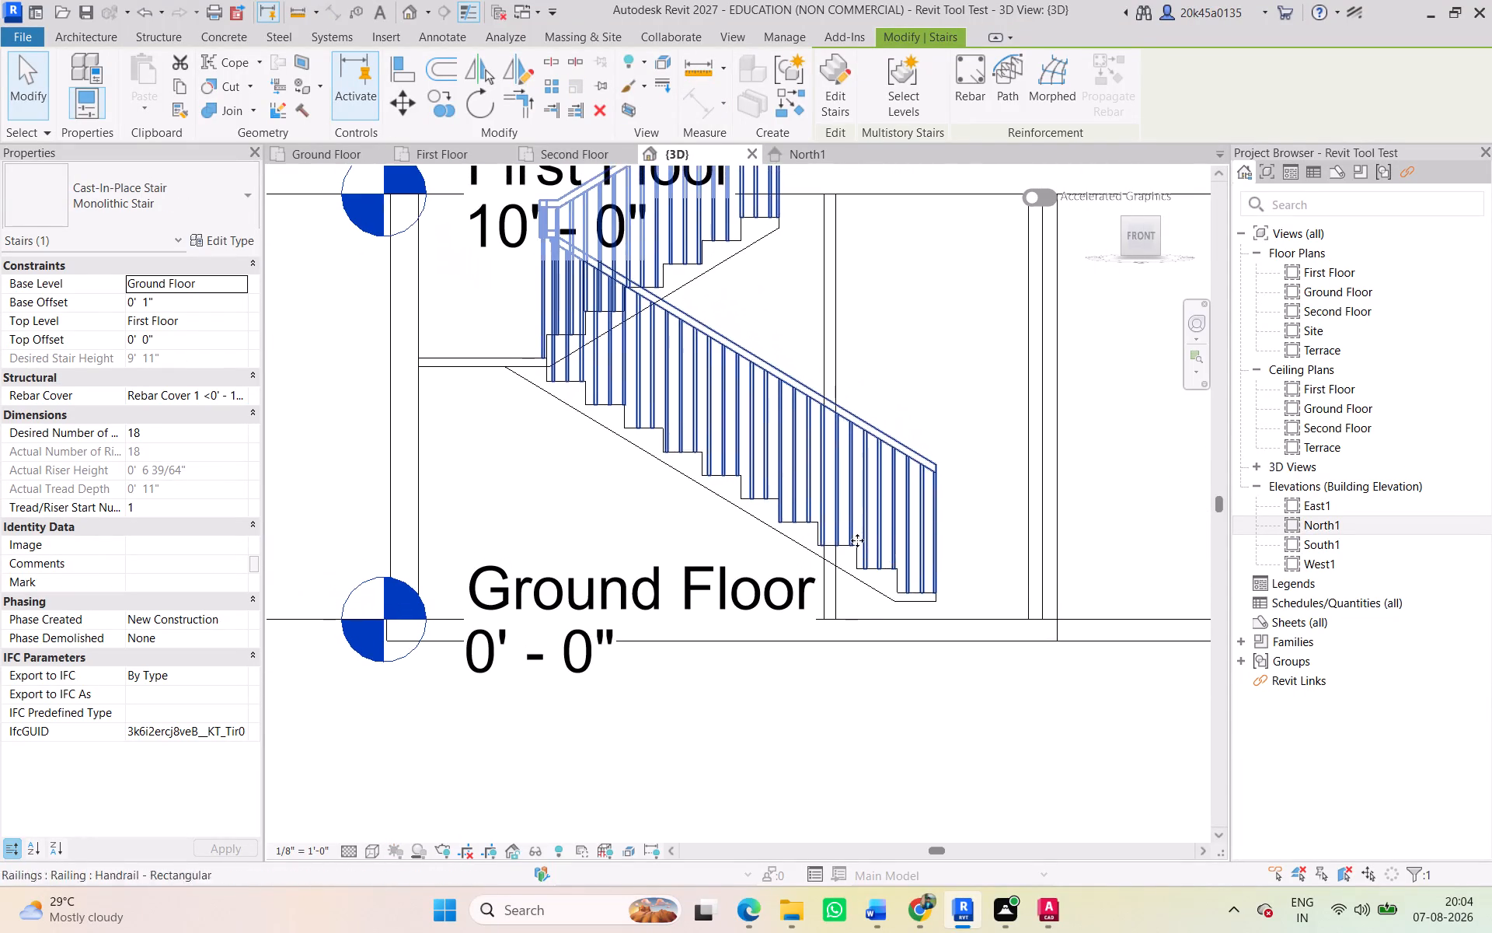
left_click(709, 498)
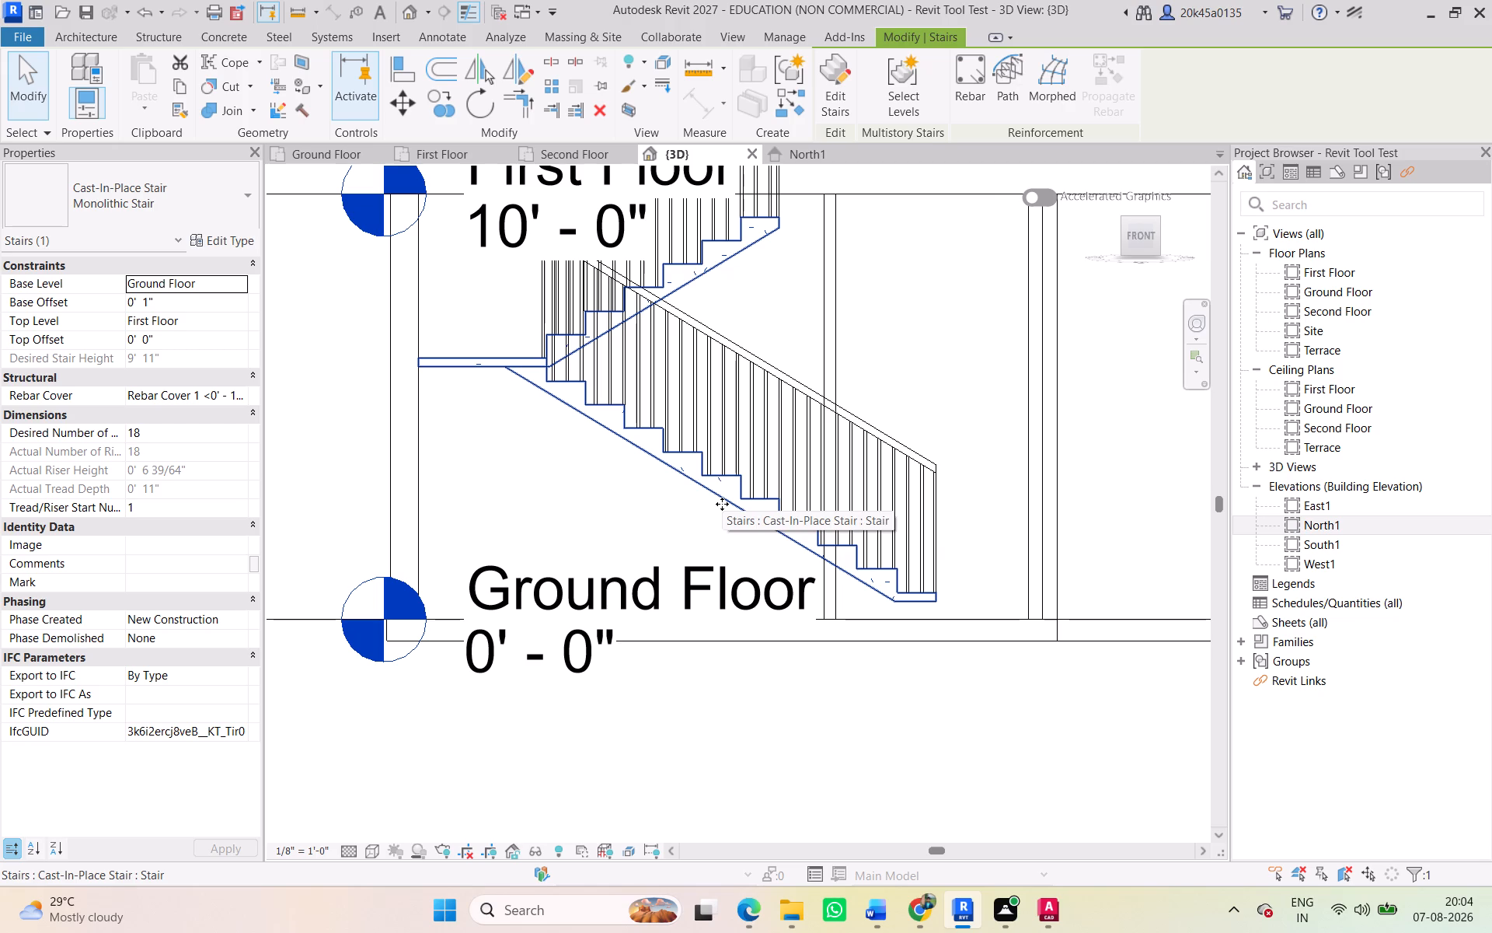
left_click(709, 486)
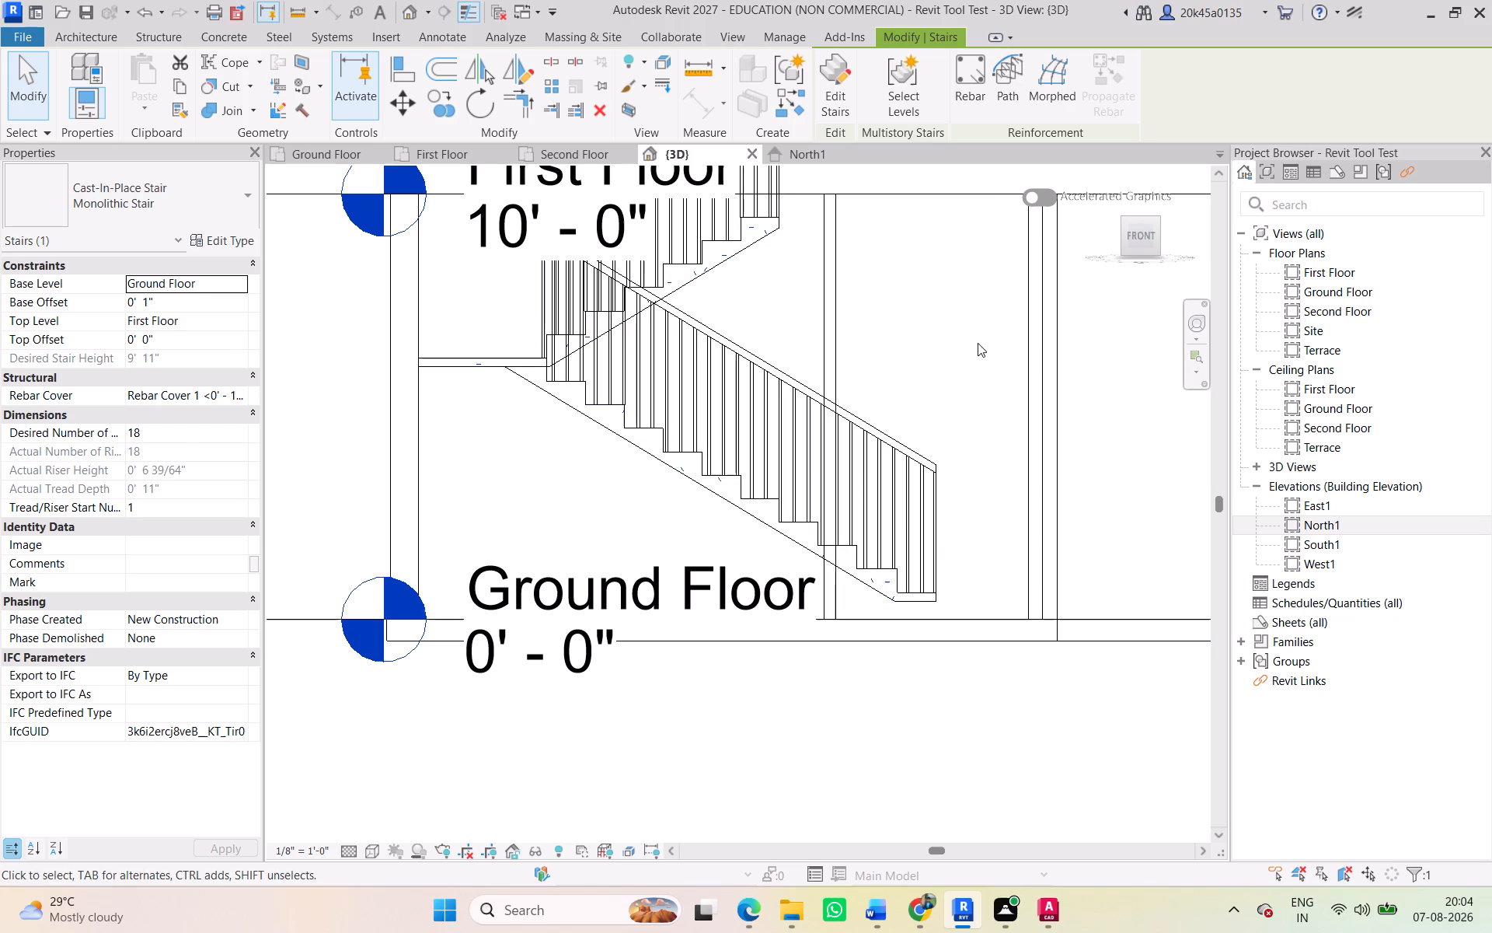
left_click(975, 341)
scroll(908, 579, "up", 8)
middle_click_drag(915, 599, 743, 623)
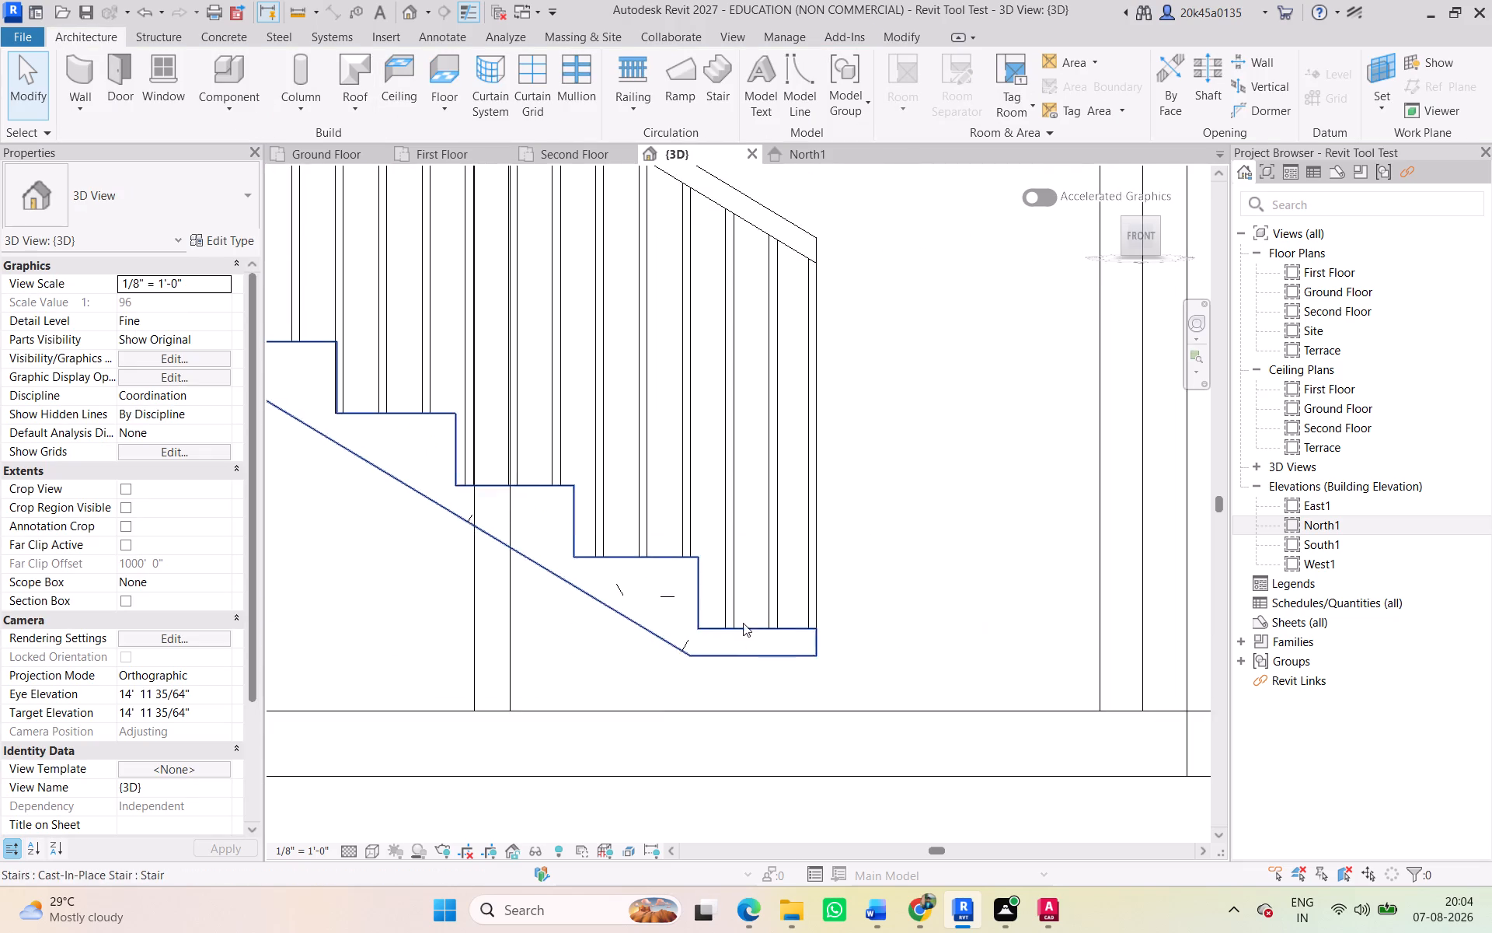
scroll(755, 638, "up", 5)
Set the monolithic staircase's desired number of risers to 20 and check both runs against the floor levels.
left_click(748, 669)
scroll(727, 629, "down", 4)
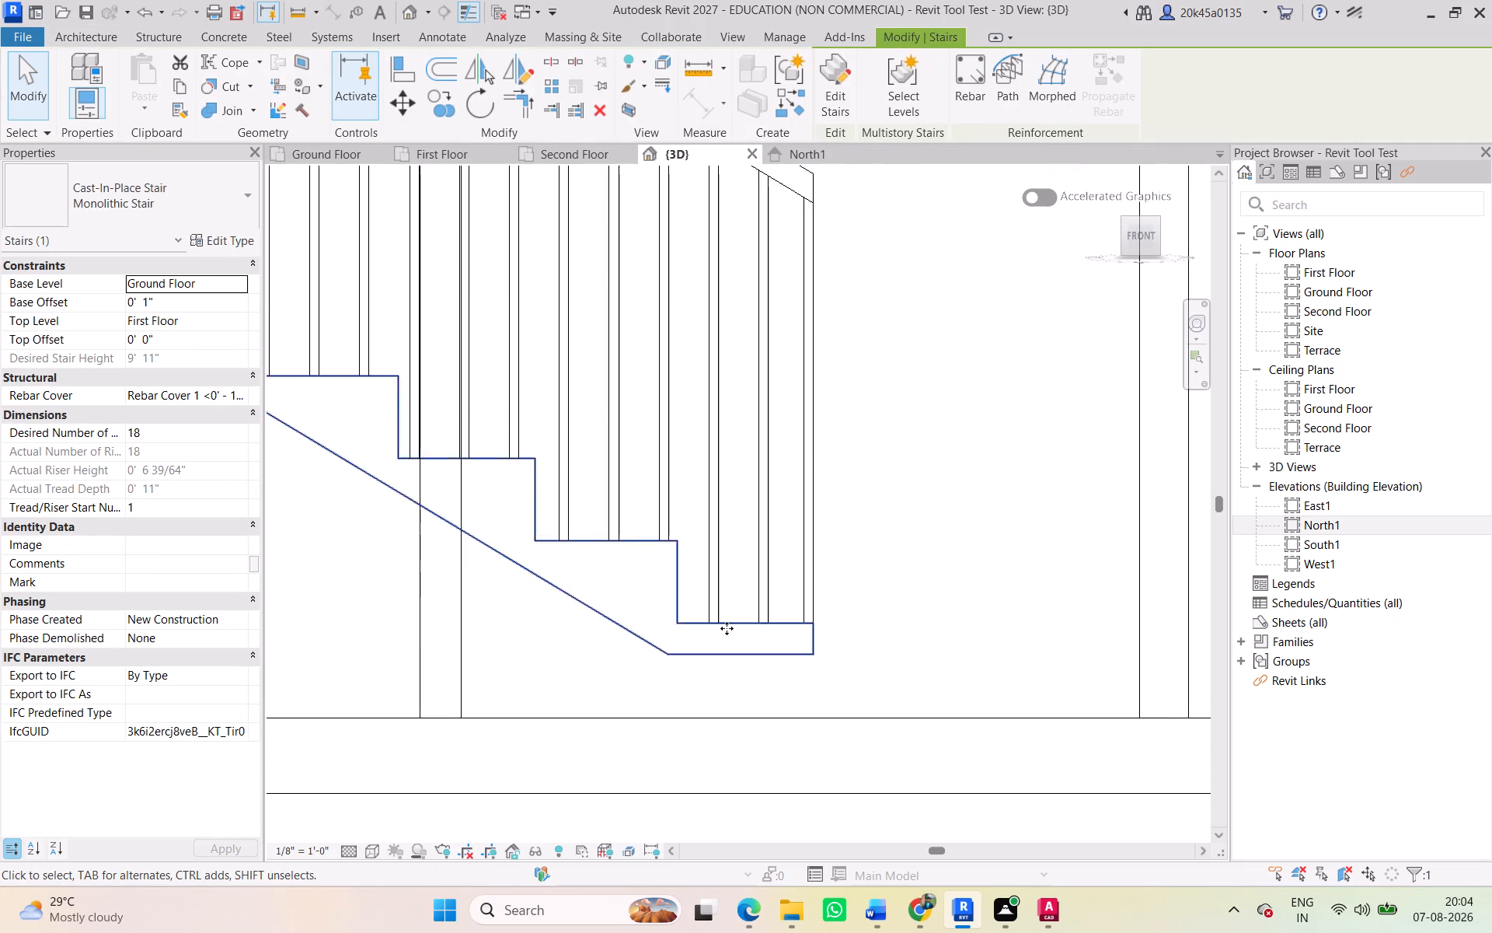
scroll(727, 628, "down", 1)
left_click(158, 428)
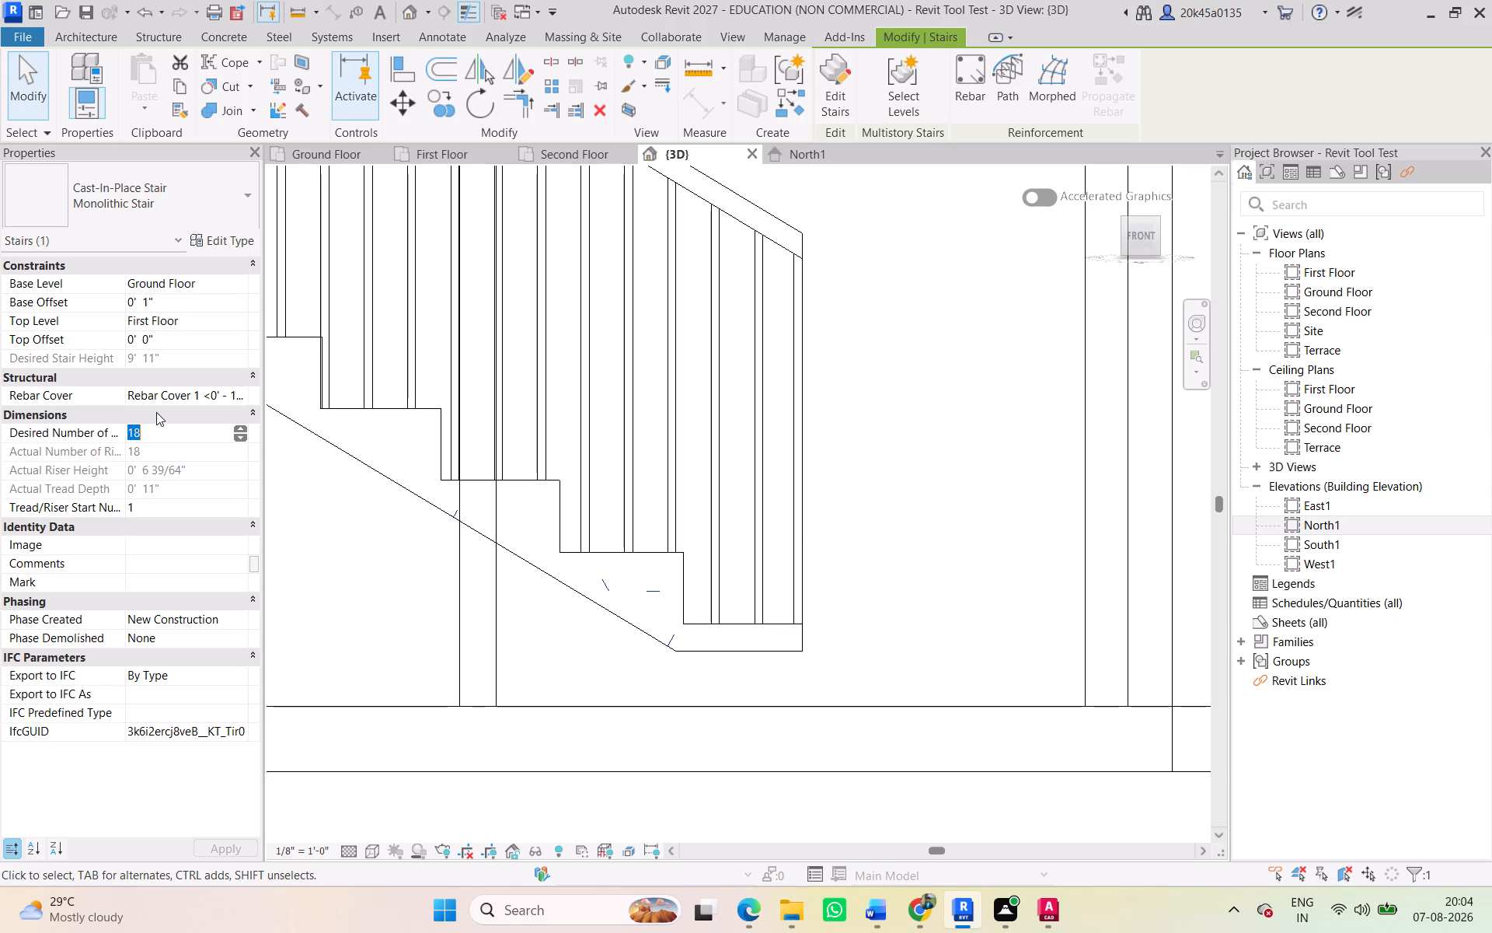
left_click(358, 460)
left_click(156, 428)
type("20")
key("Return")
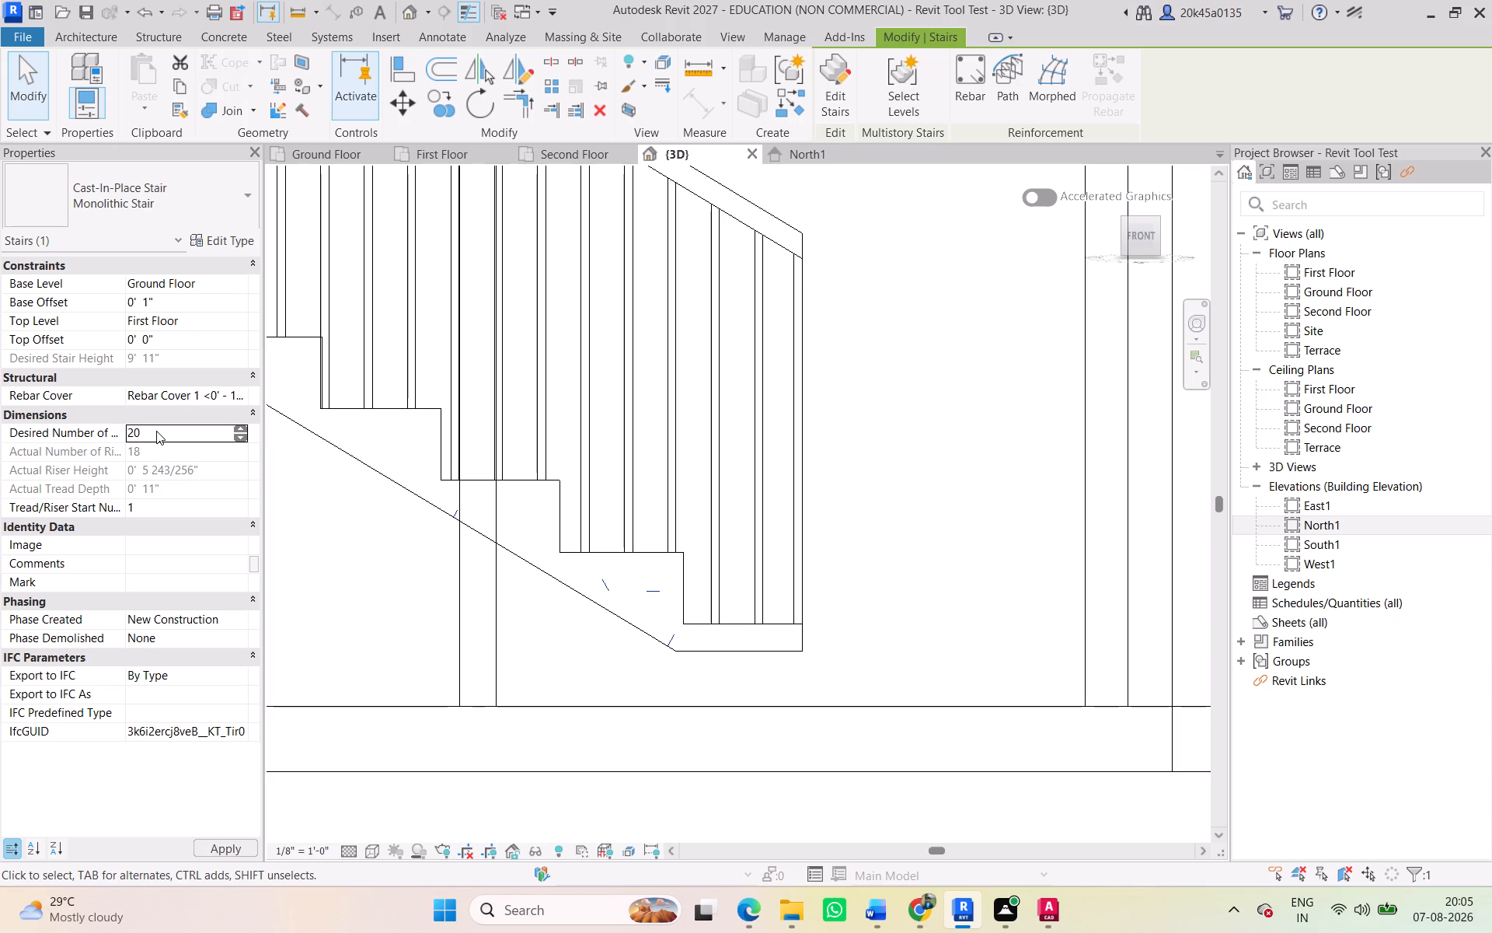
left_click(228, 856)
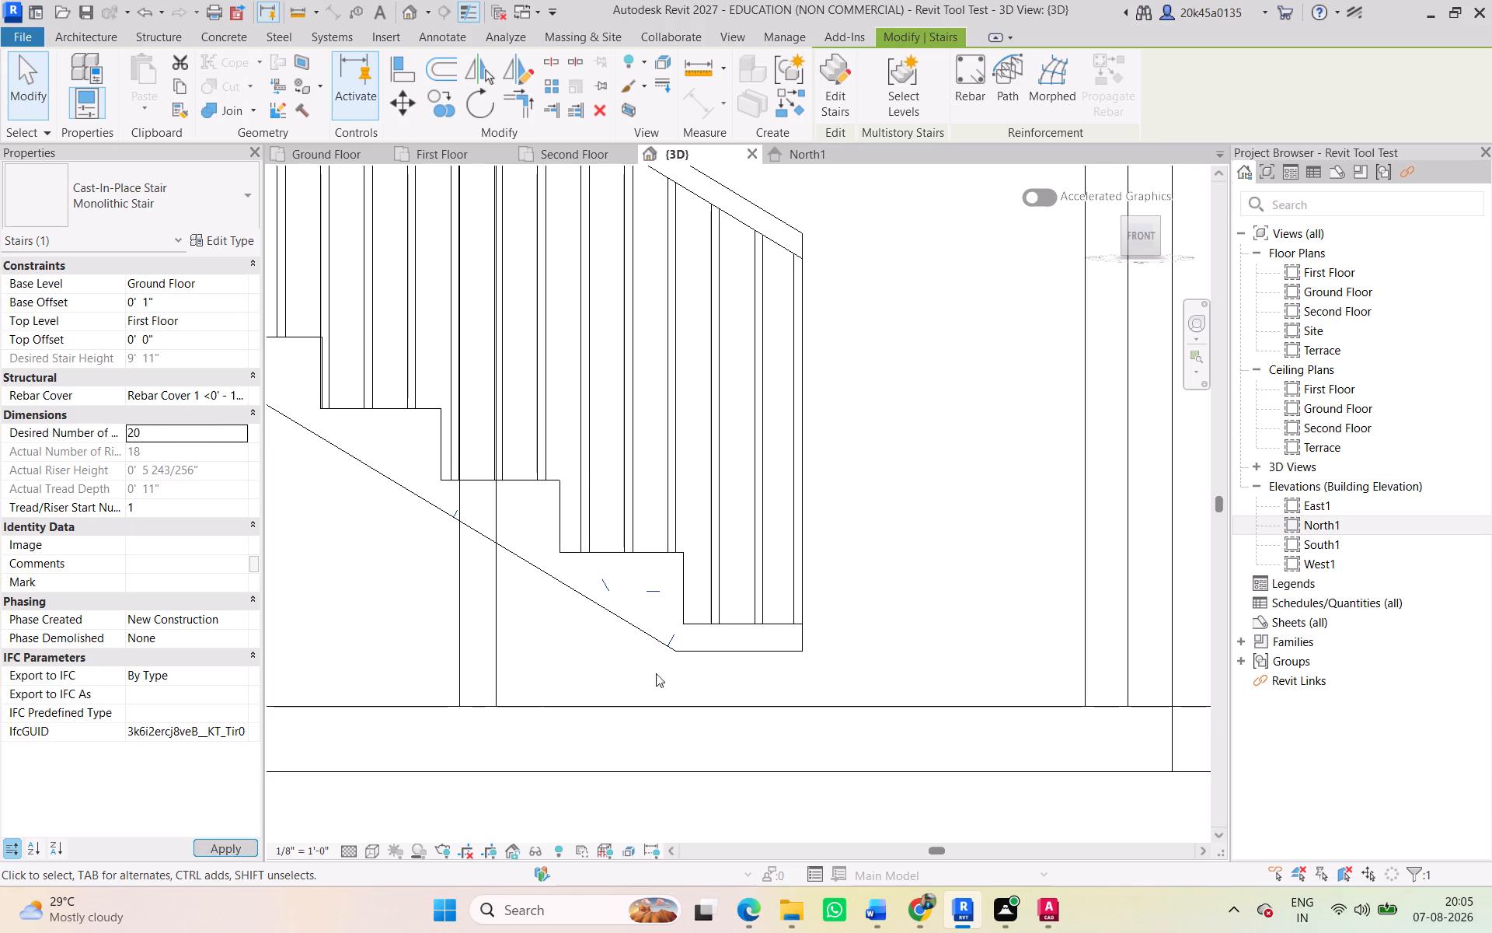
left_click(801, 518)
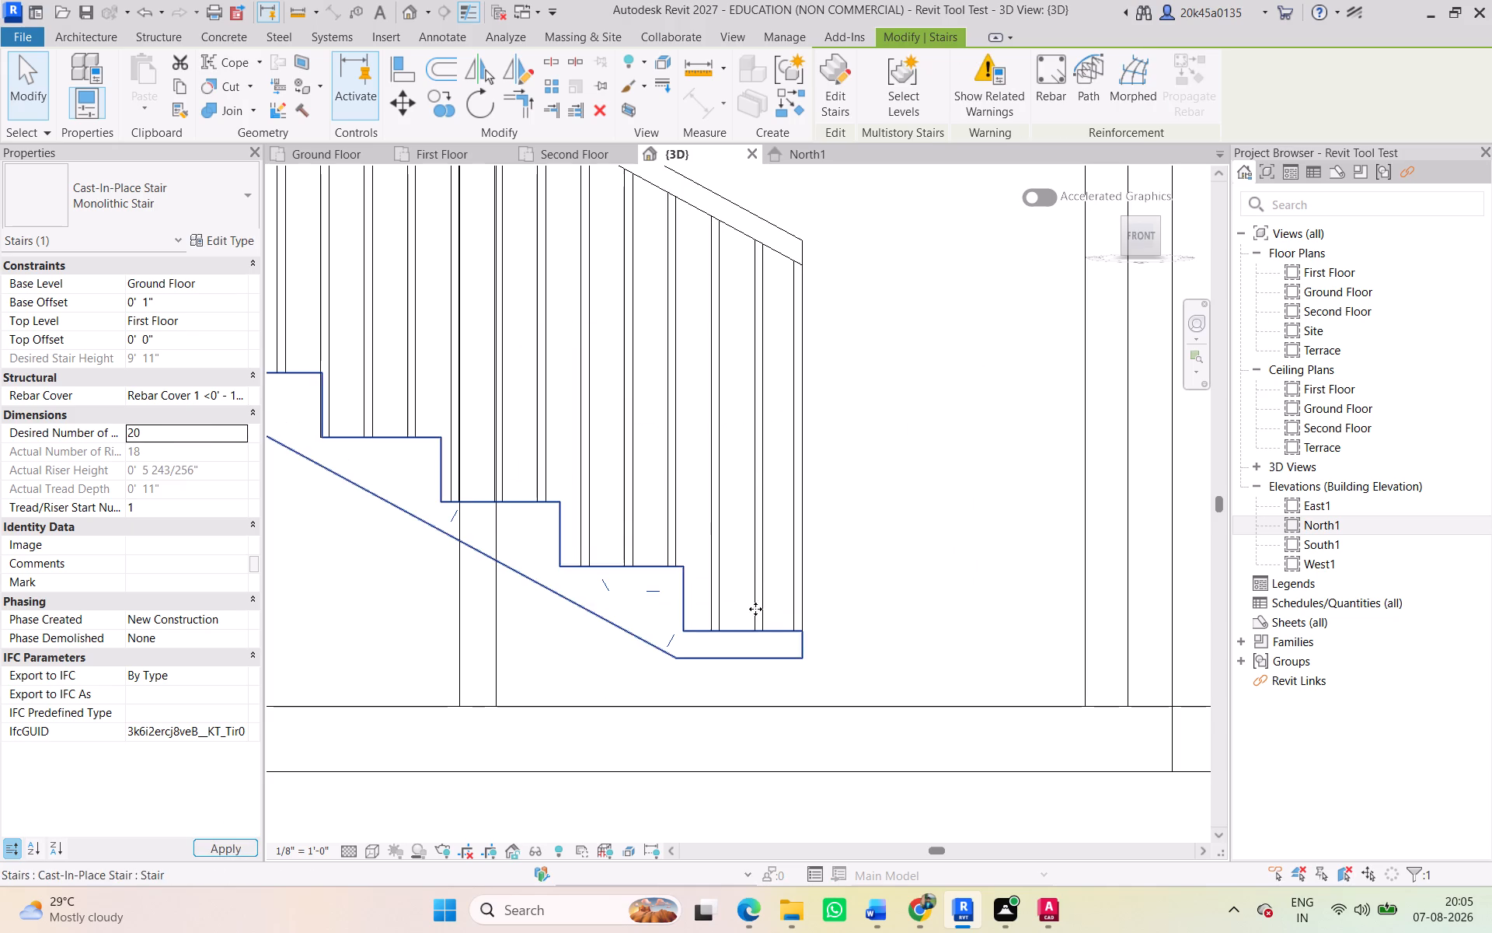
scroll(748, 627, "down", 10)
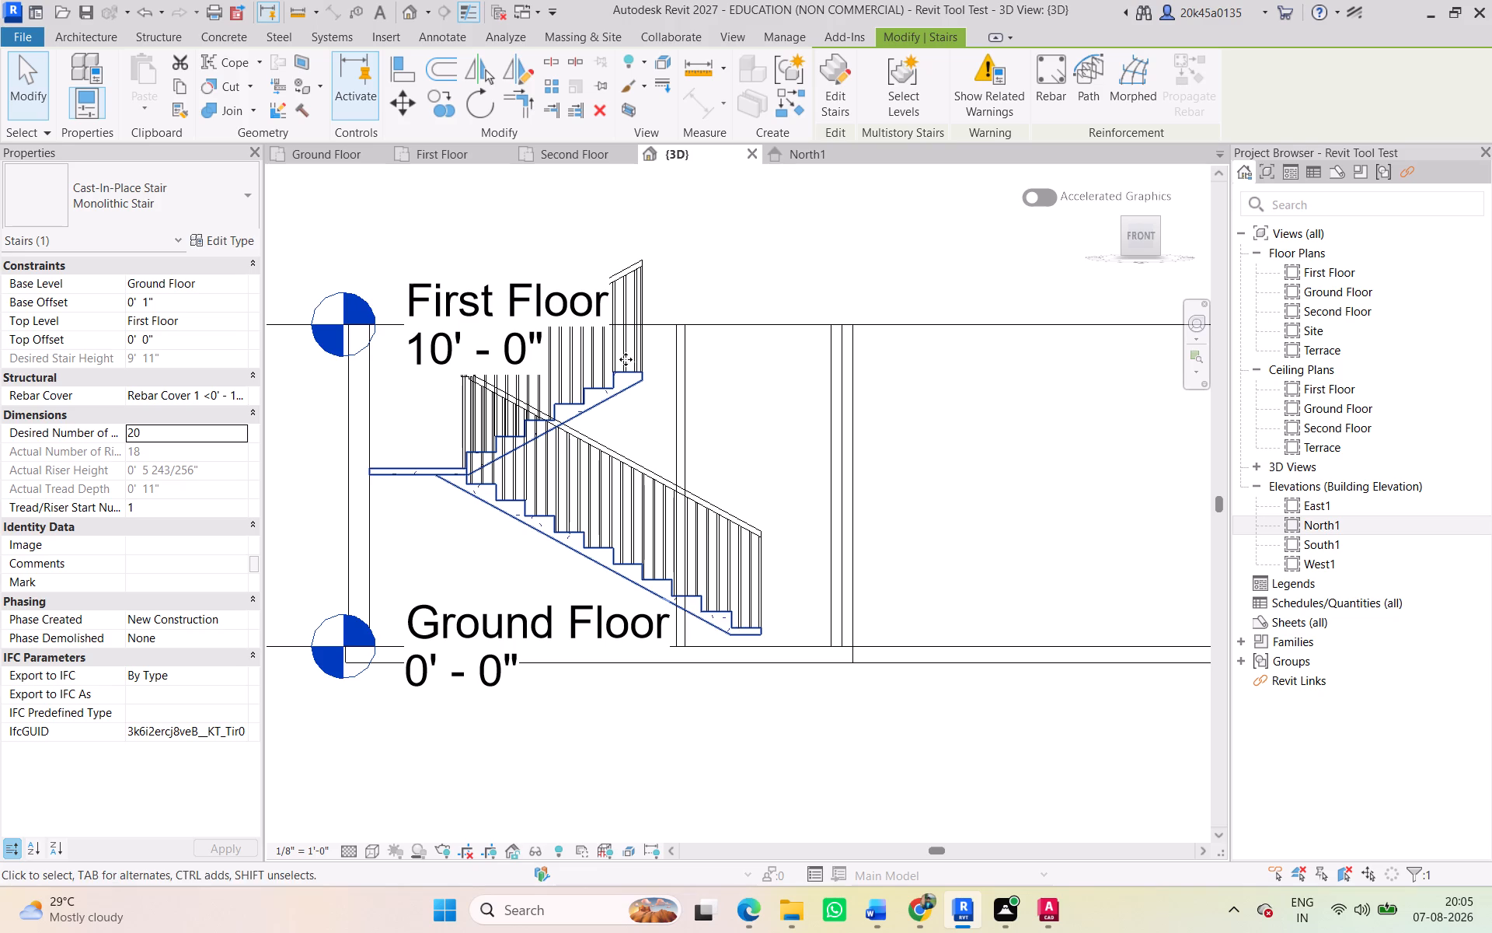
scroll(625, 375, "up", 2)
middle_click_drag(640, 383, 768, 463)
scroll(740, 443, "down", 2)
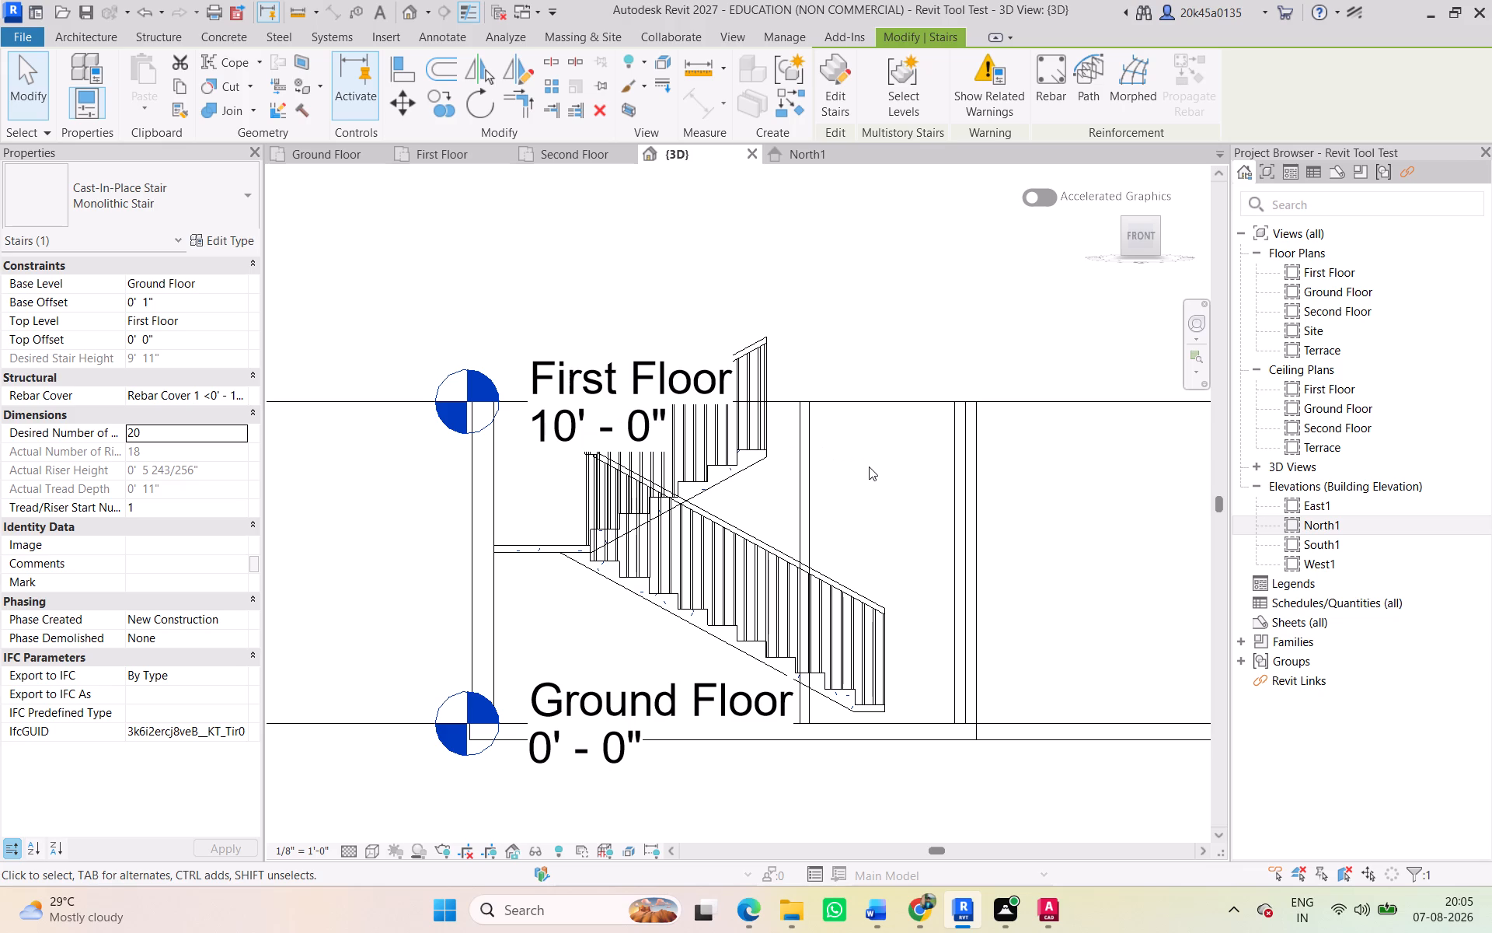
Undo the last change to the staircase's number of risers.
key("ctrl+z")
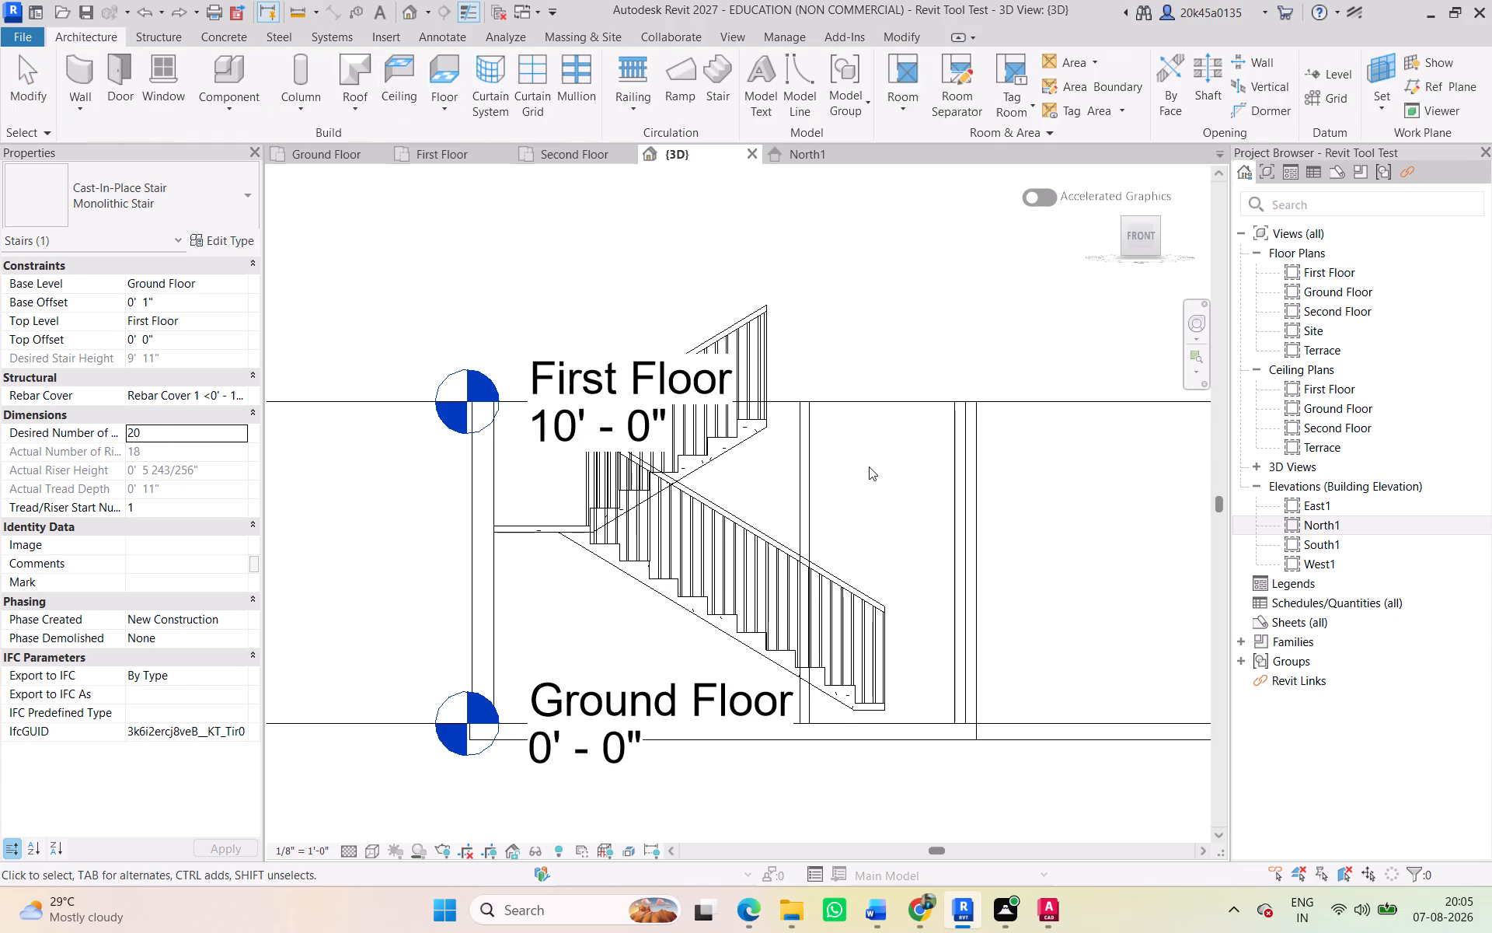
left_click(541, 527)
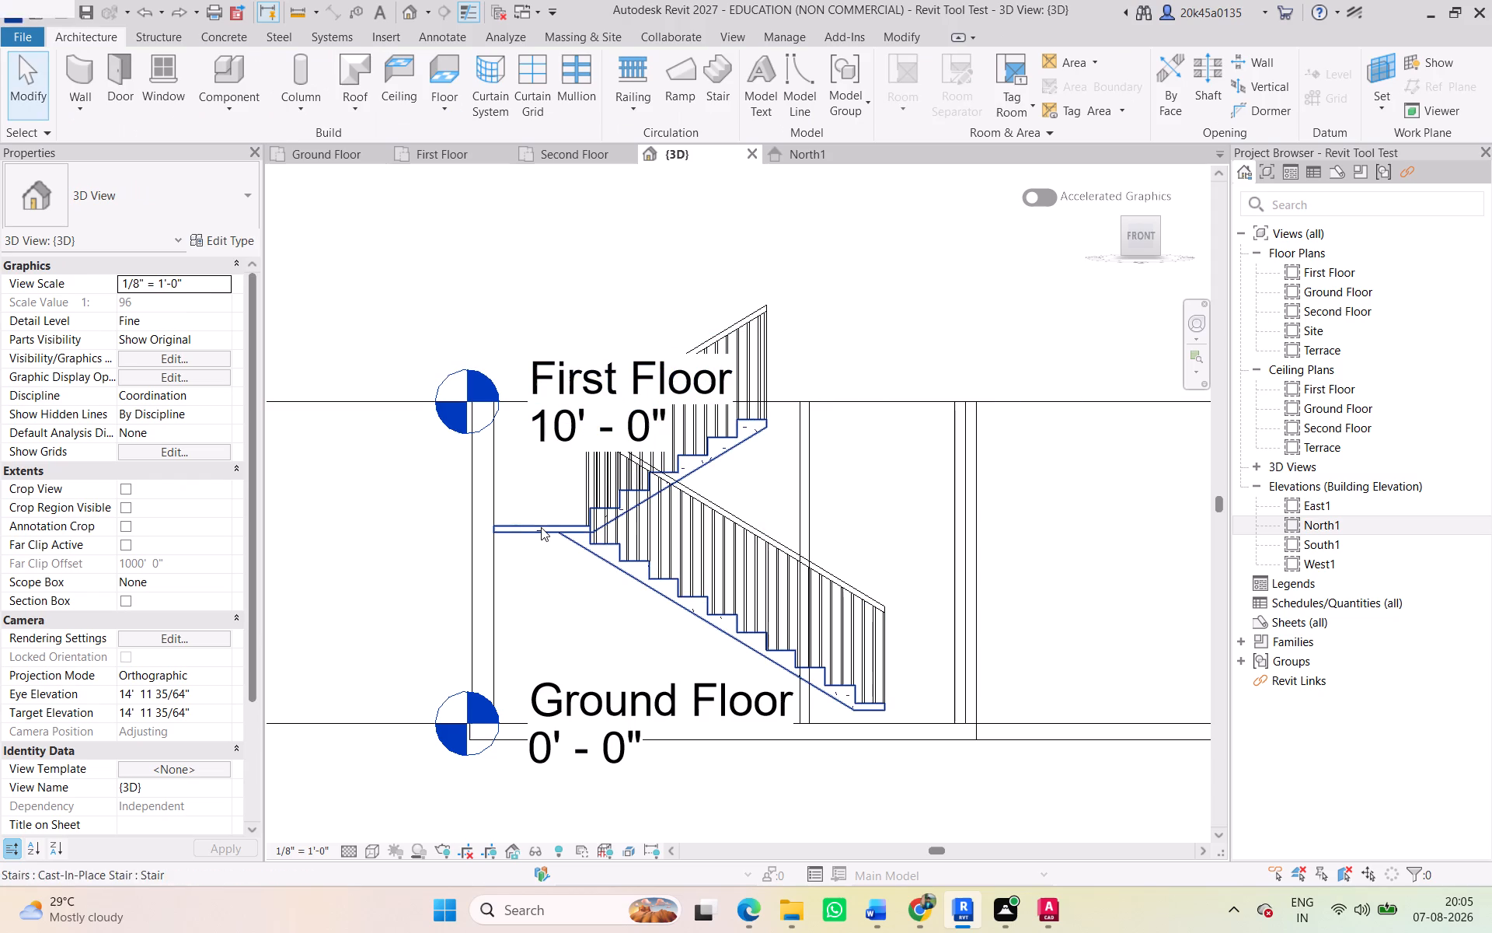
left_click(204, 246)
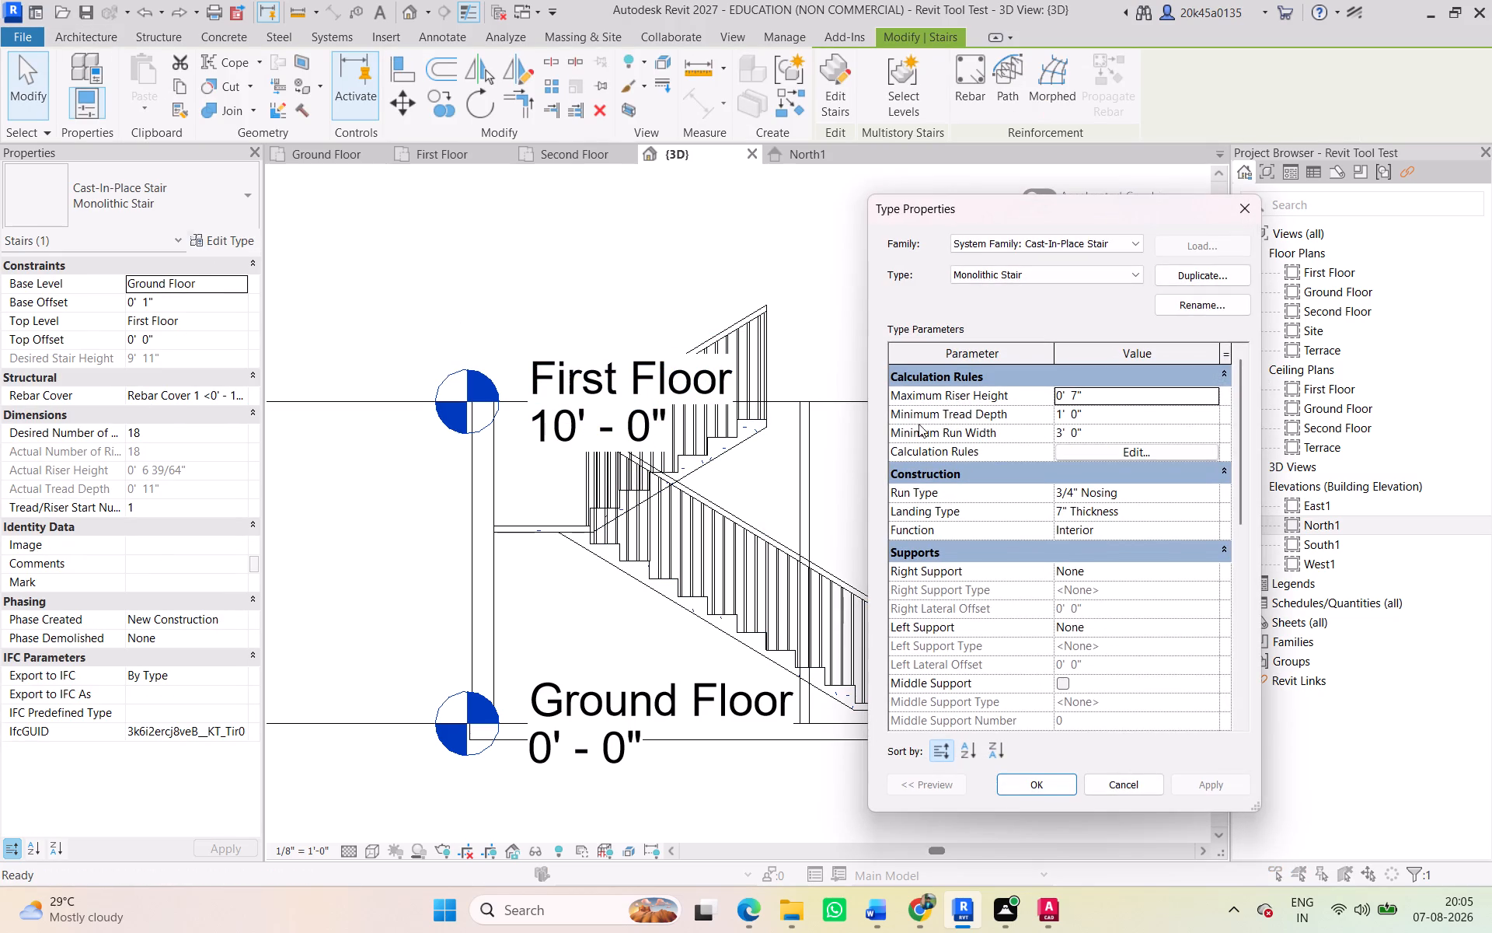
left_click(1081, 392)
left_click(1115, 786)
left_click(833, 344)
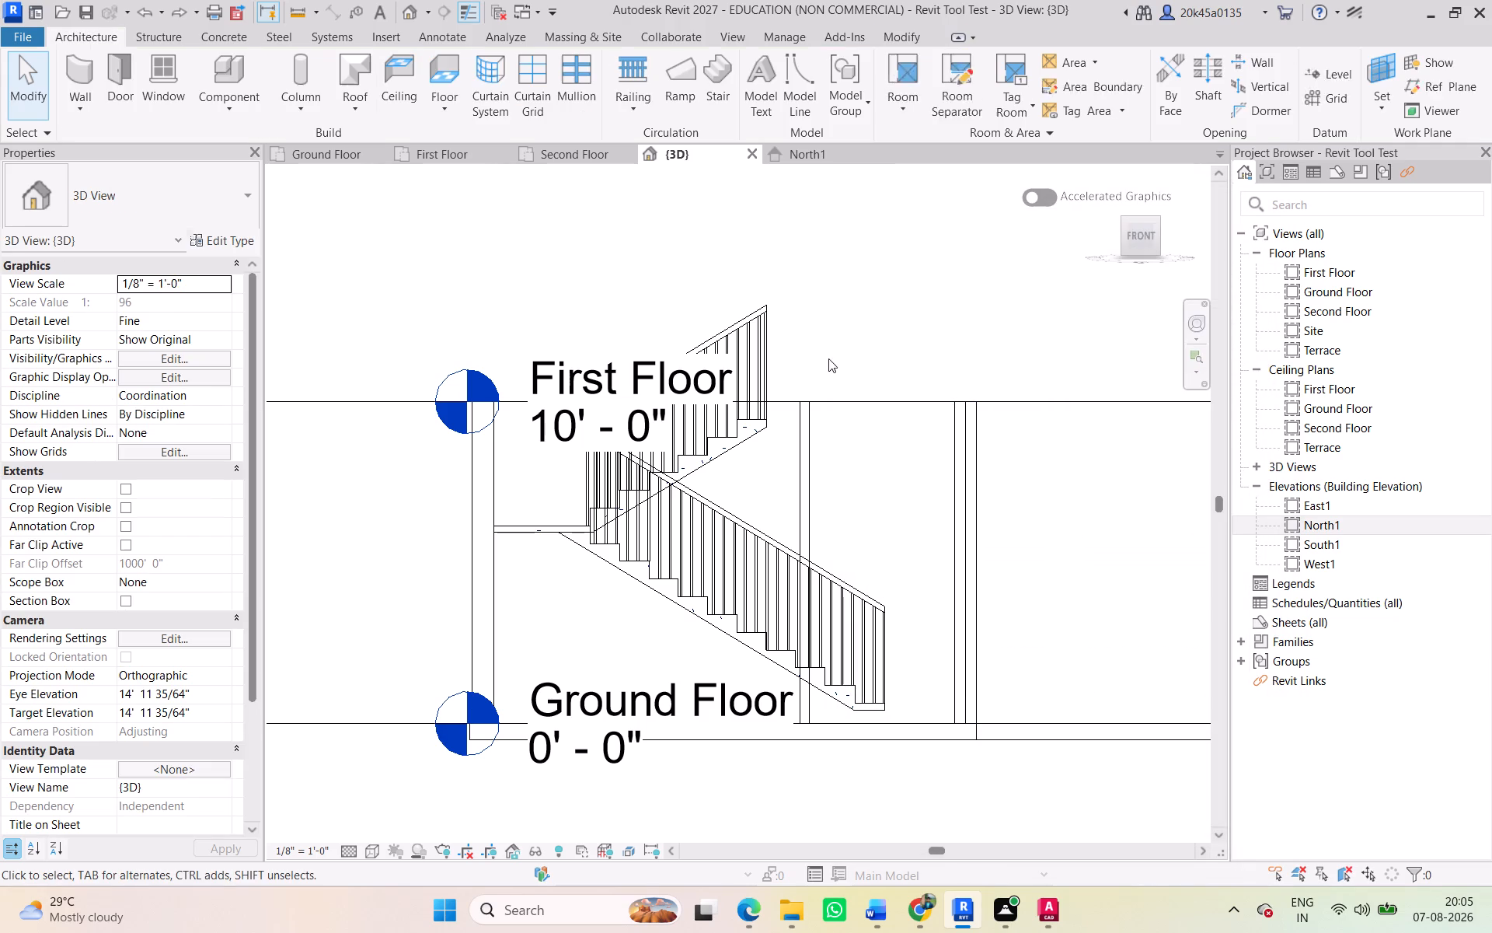
Undo the series of earlier edits made to the staircase, stepping back several changes.
scroll(827, 435, "down", 6)
scroll(779, 430, "up", 9)
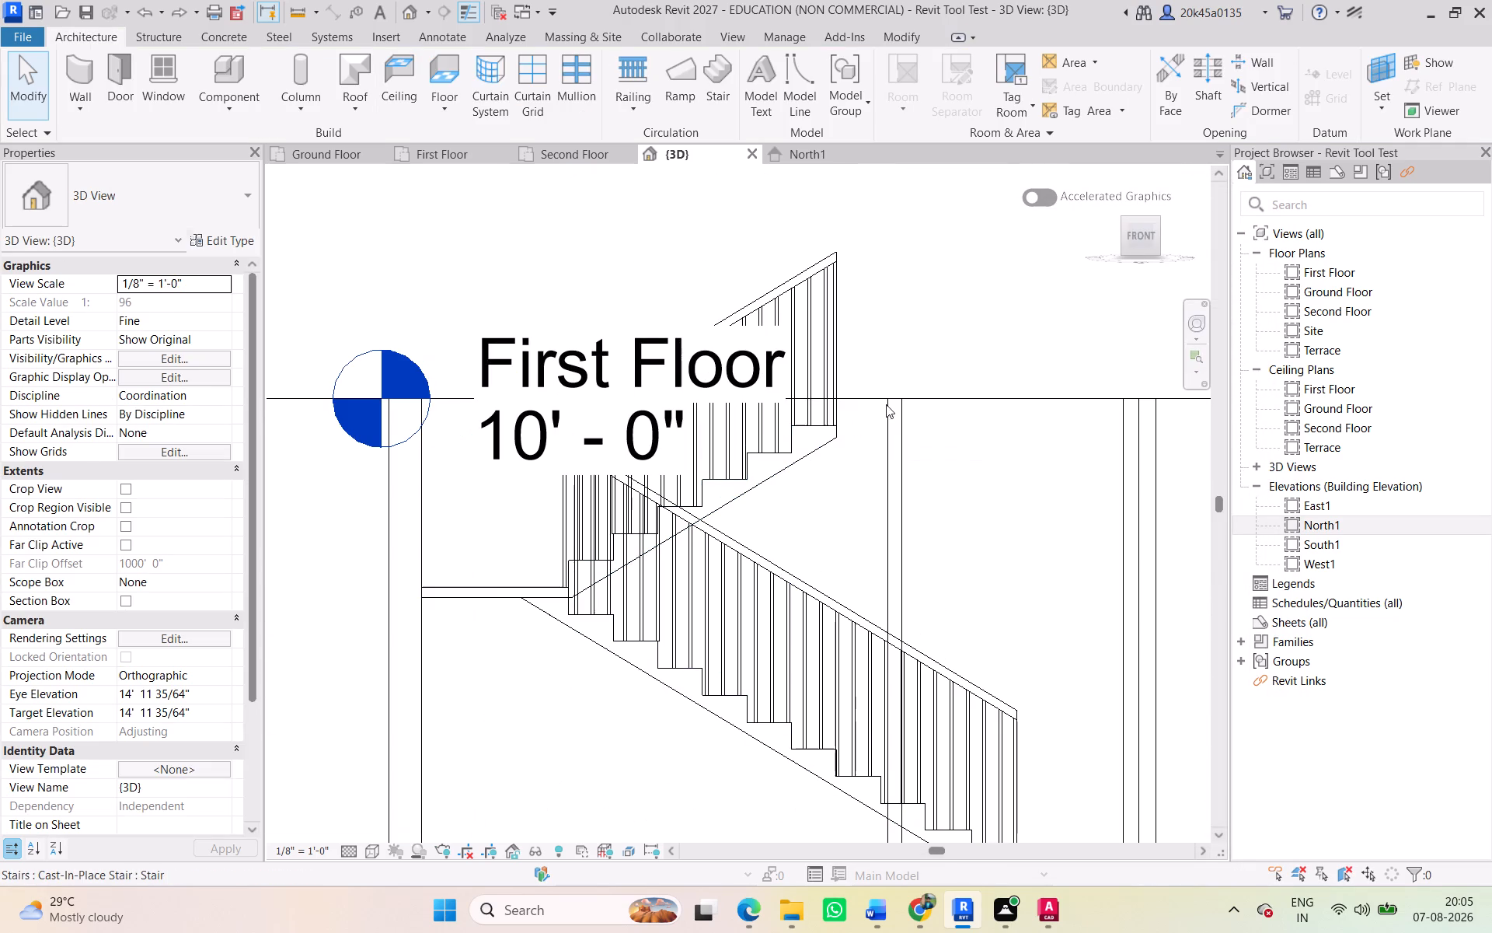
left_click(926, 330)
key("ctrl+z")
key("ctrl+z")
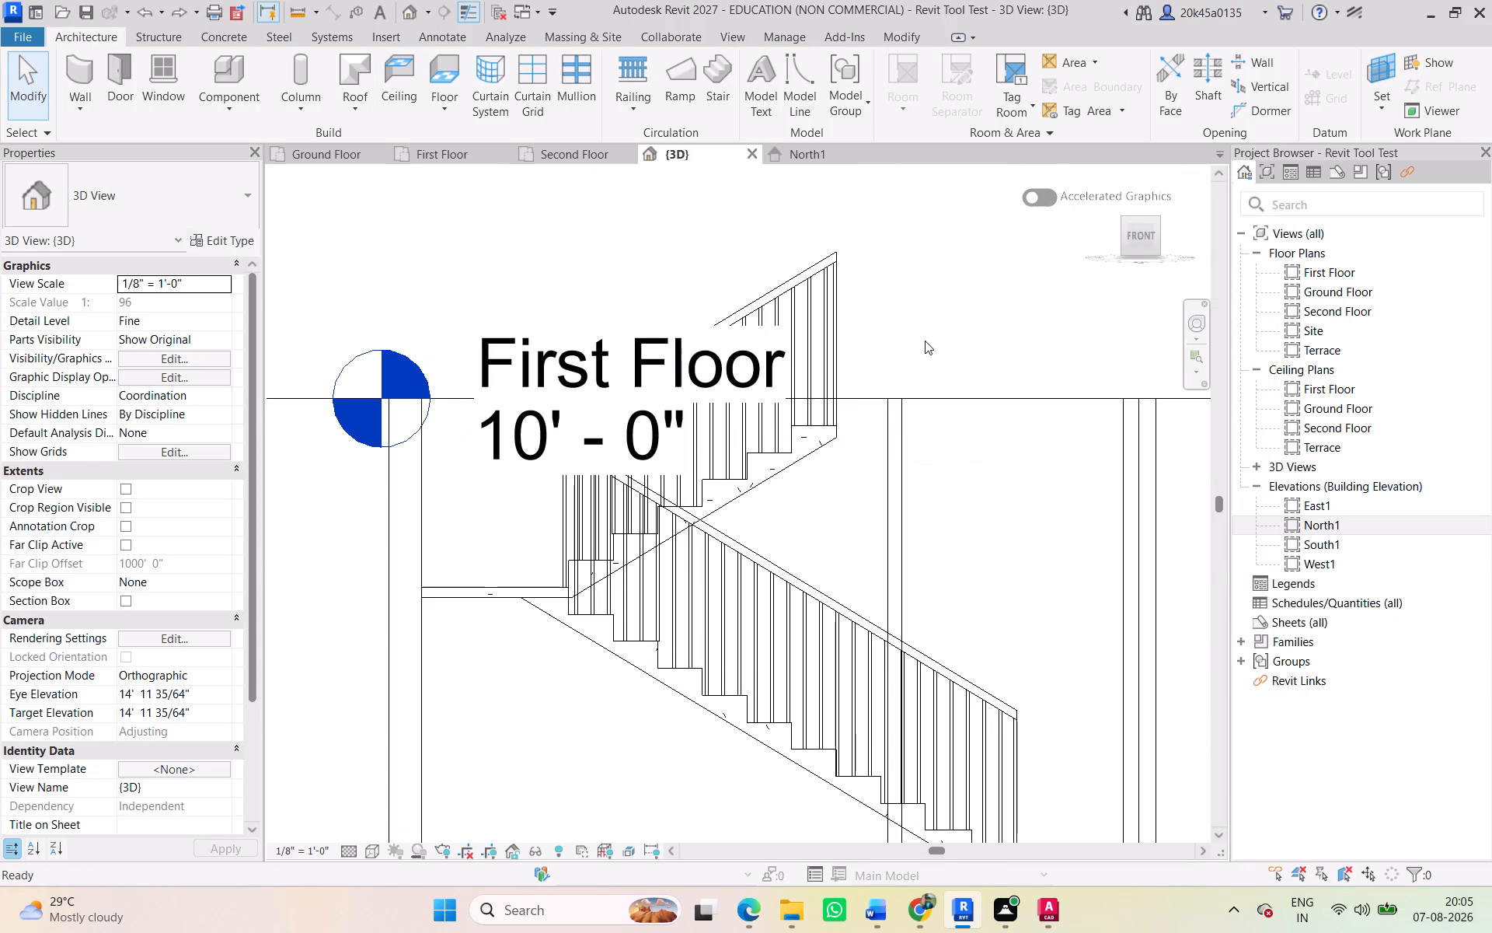
key("ctrl+z")
key("ctrl+z")
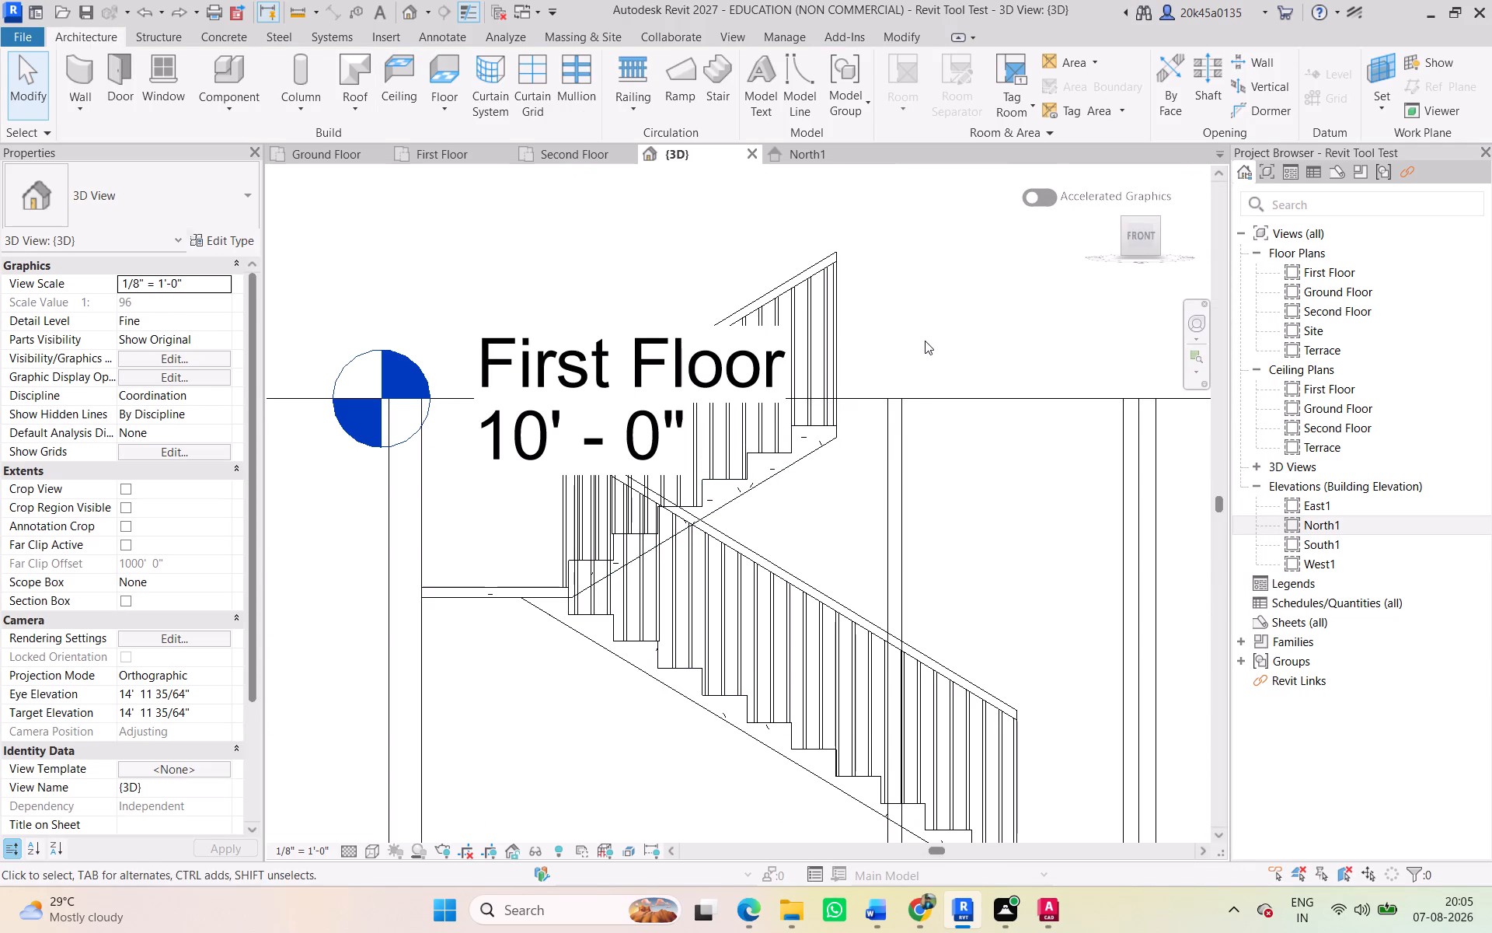
key("ctrl+z")
key("ctrl+z")
key("ctrl+z")
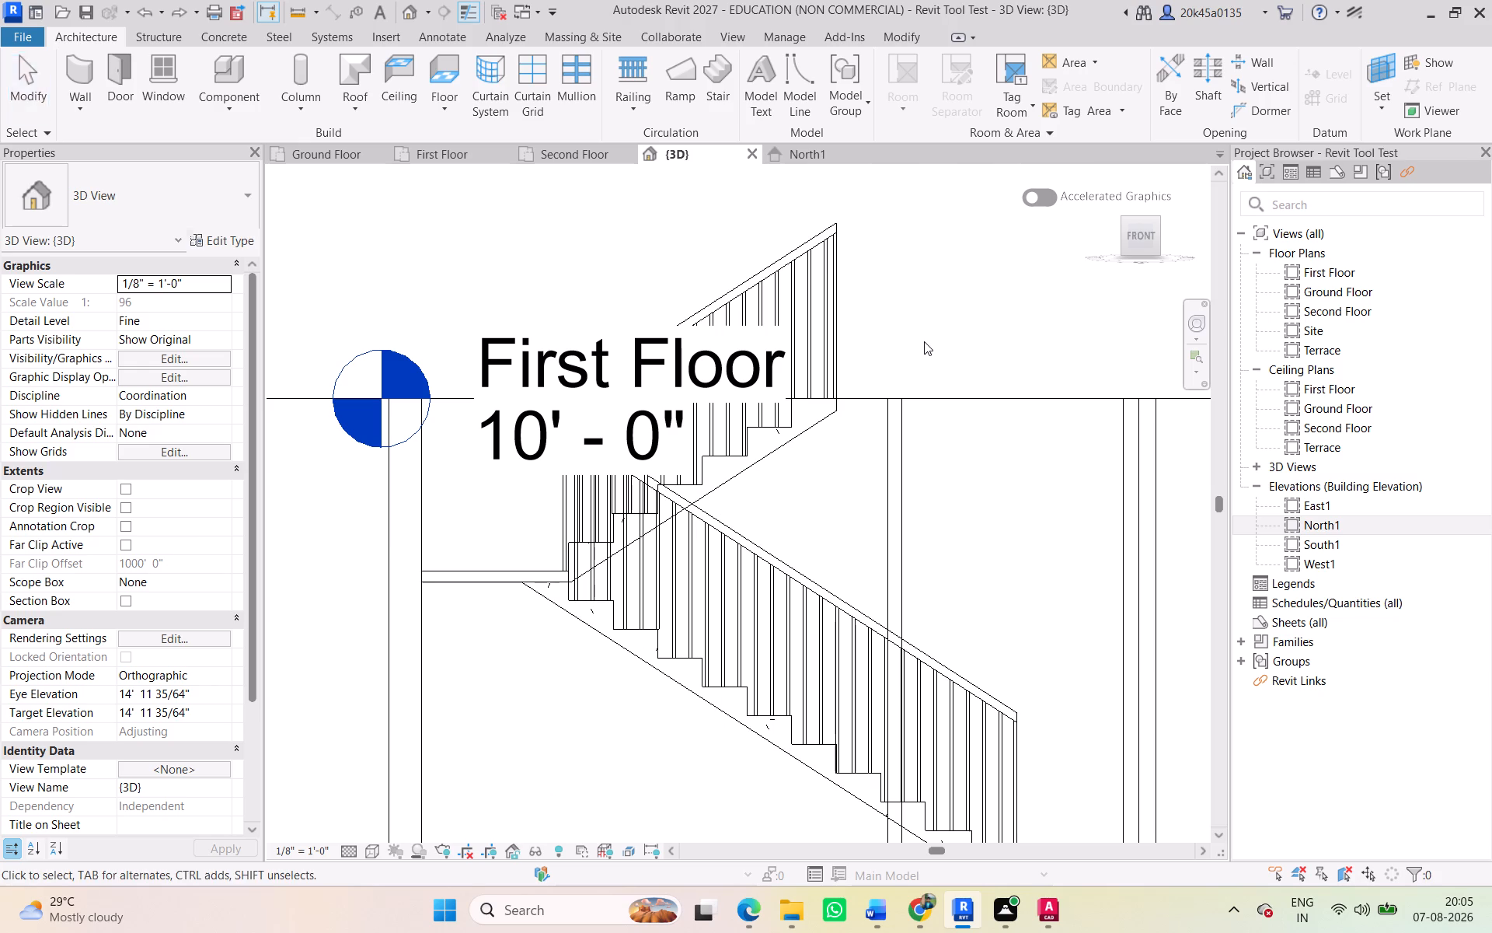
Examine the staircase in the 3D view relative to the Ground Floor, First Floor and Second Floor levels.
scroll(891, 404, "down", 2)
middle_click_drag(890, 404, 596, 399)
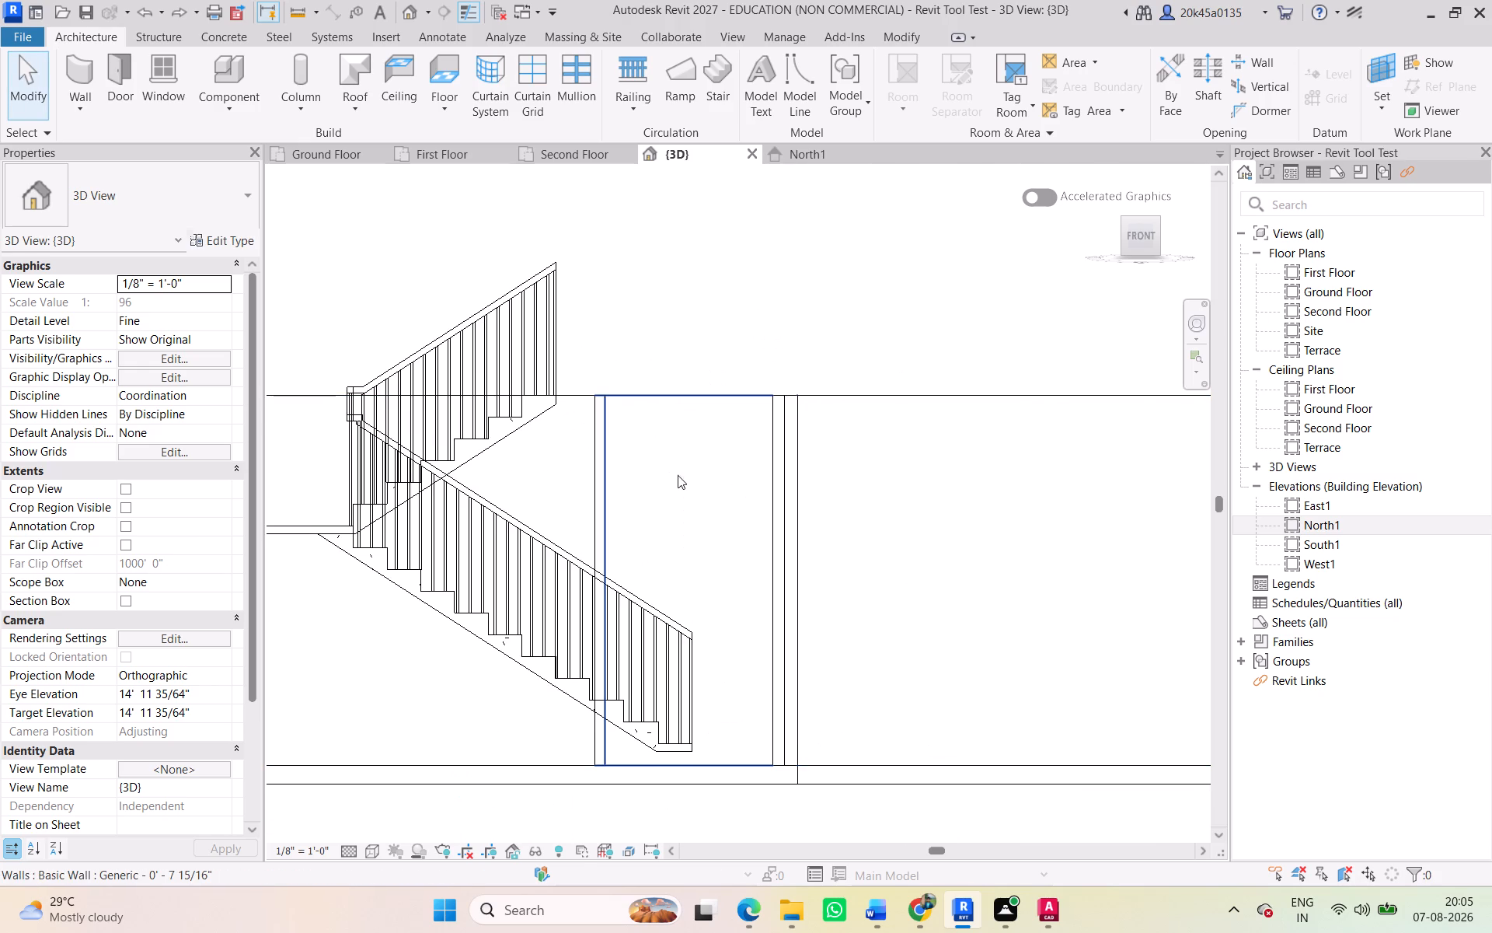
left_click(689, 476)
scroll(692, 473, "down", 6)
middle_click_drag(643, 502, 557, 532)
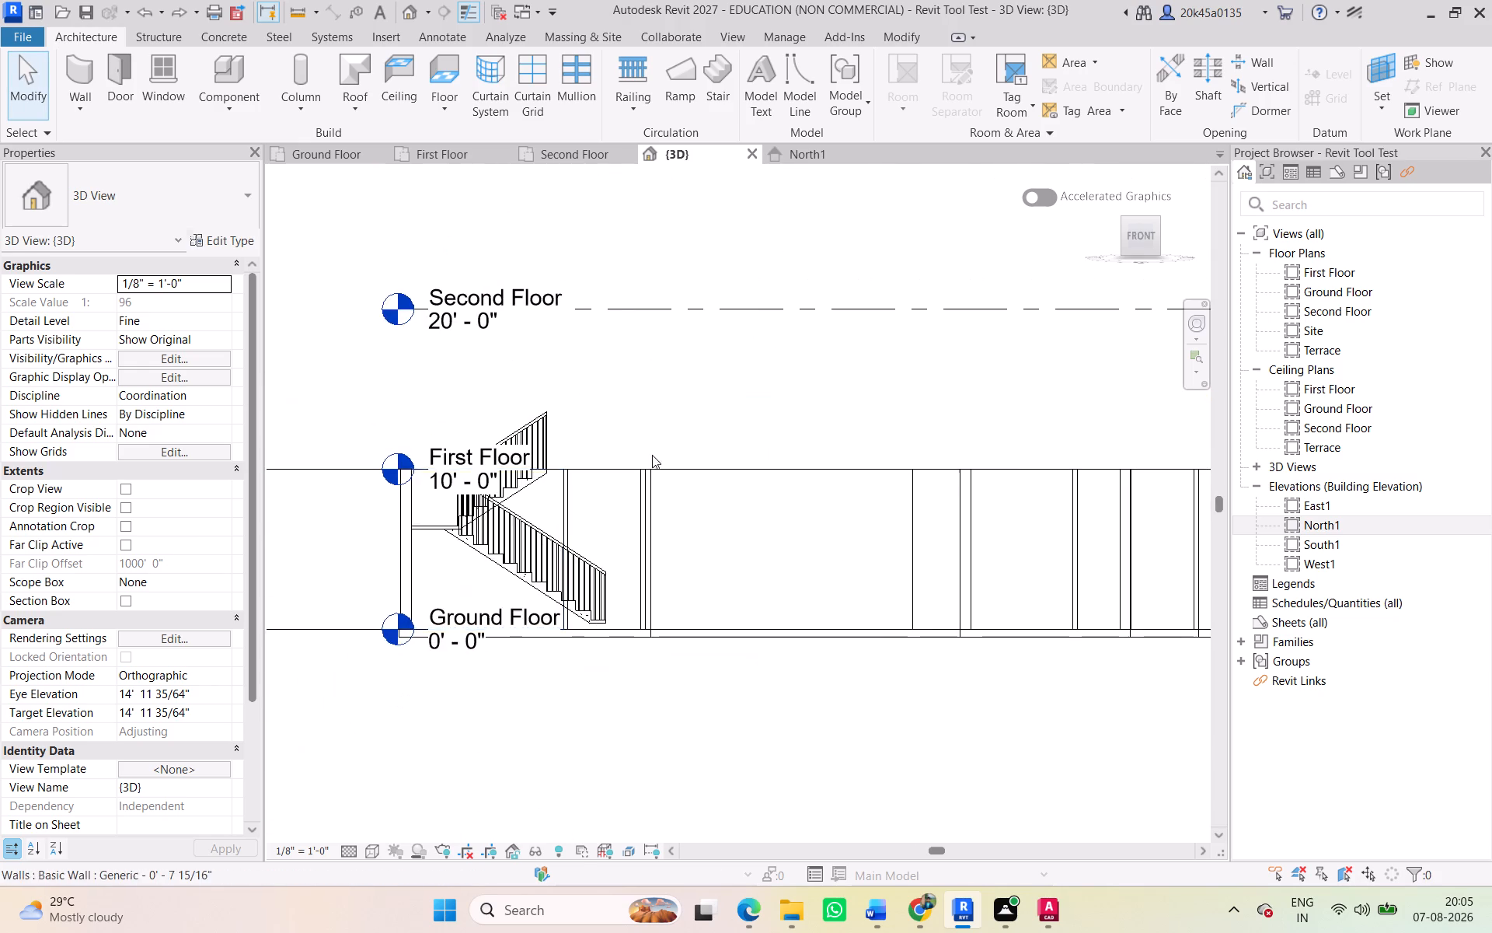
scroll(652, 455, "down", 4)
middle_click_drag(652, 451, 441, 431)
Examine the Ground Floor plan from the staircase through the seating area to the dining space.
left_click(355, 153)
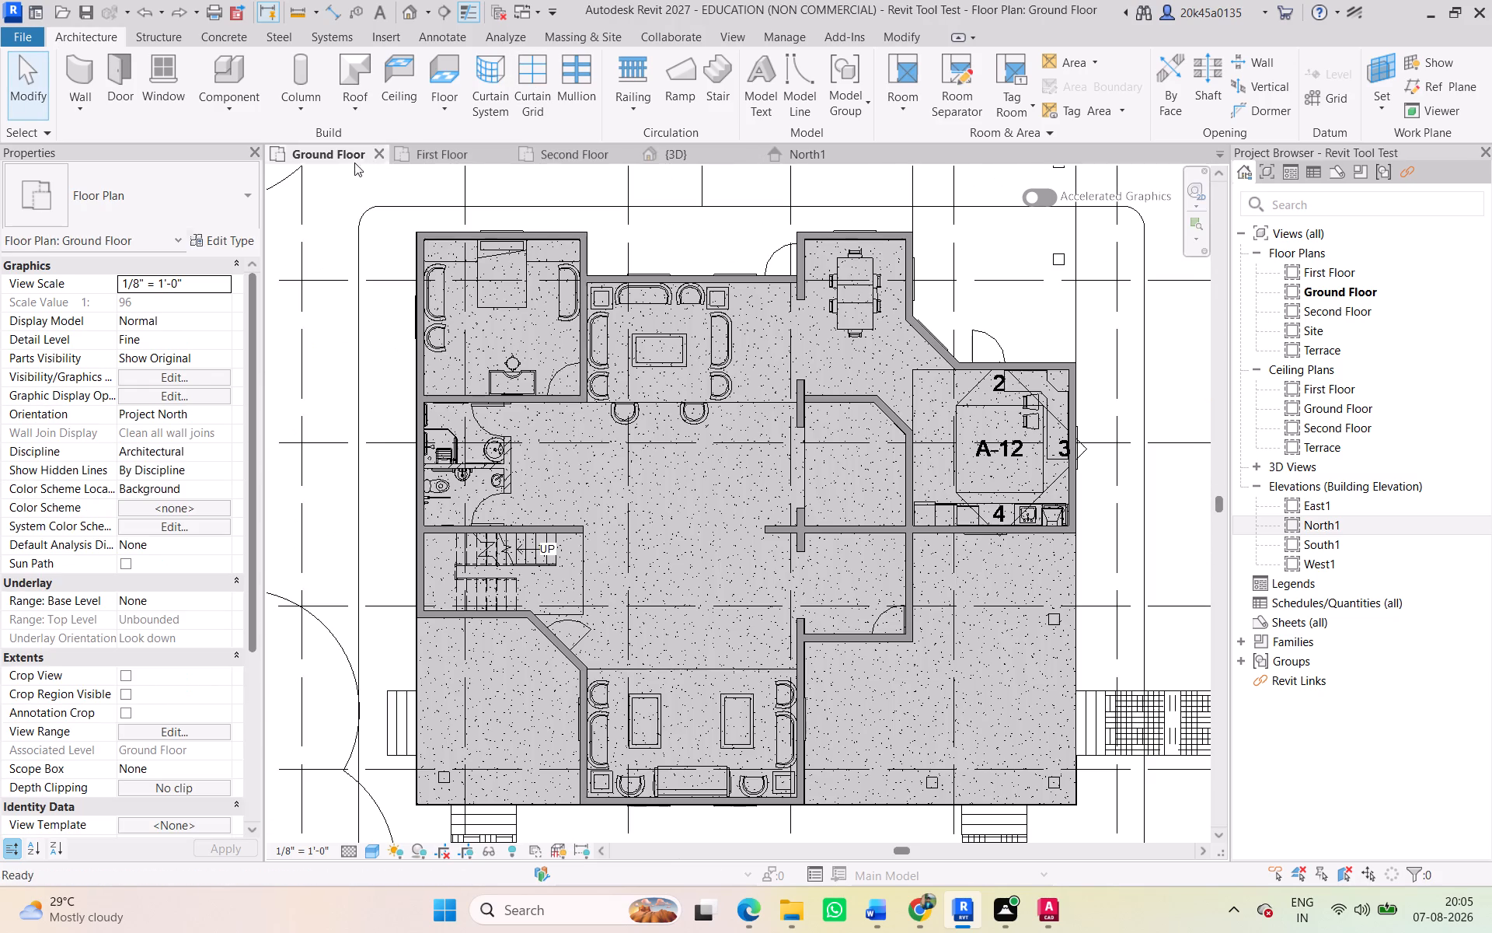
scroll(457, 457, "up", 4)
middle_click_drag(458, 457, 542, 450)
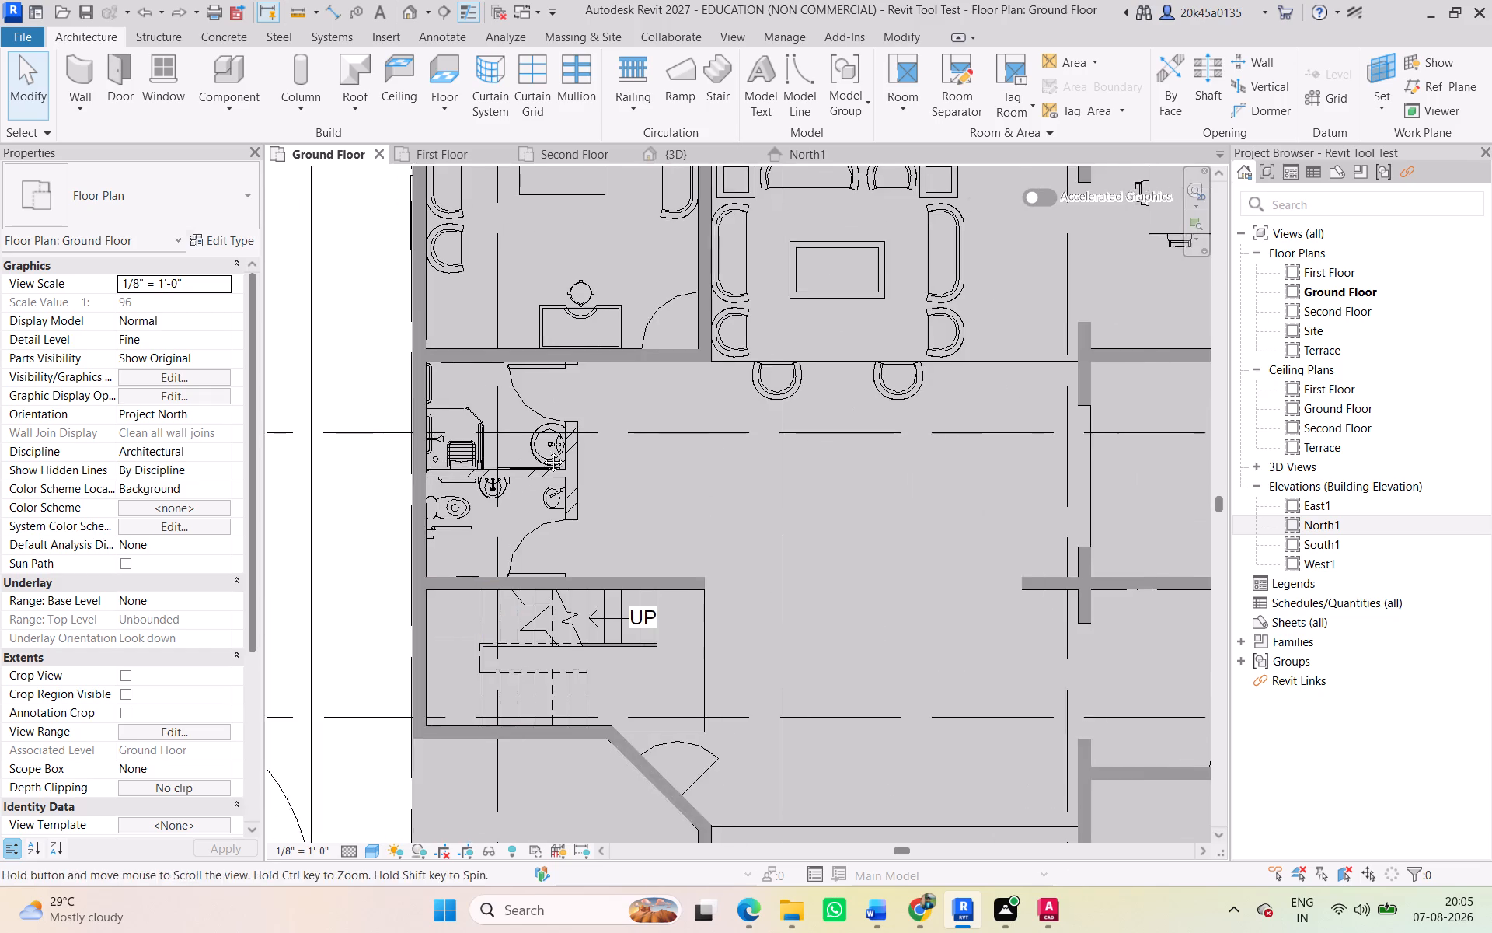
middle_click_drag(542, 450, 552, 449)
scroll(639, 411, "down", 1)
middle_click_drag(640, 422, 511, 601)
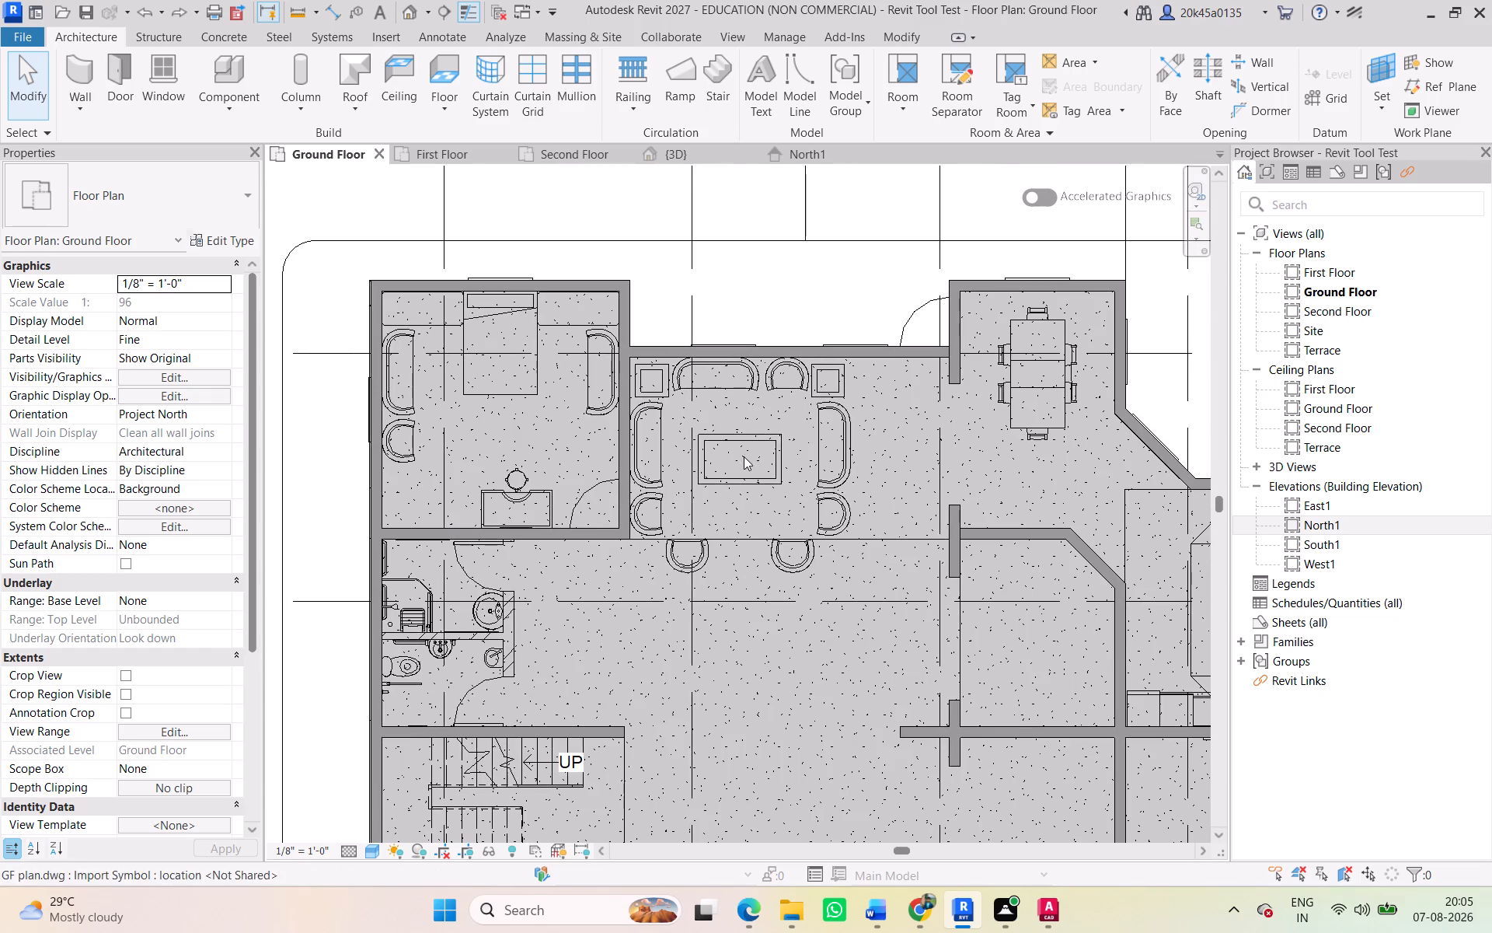
scroll(733, 443, "up", 4)
middle_click_drag(730, 453, 587, 486)
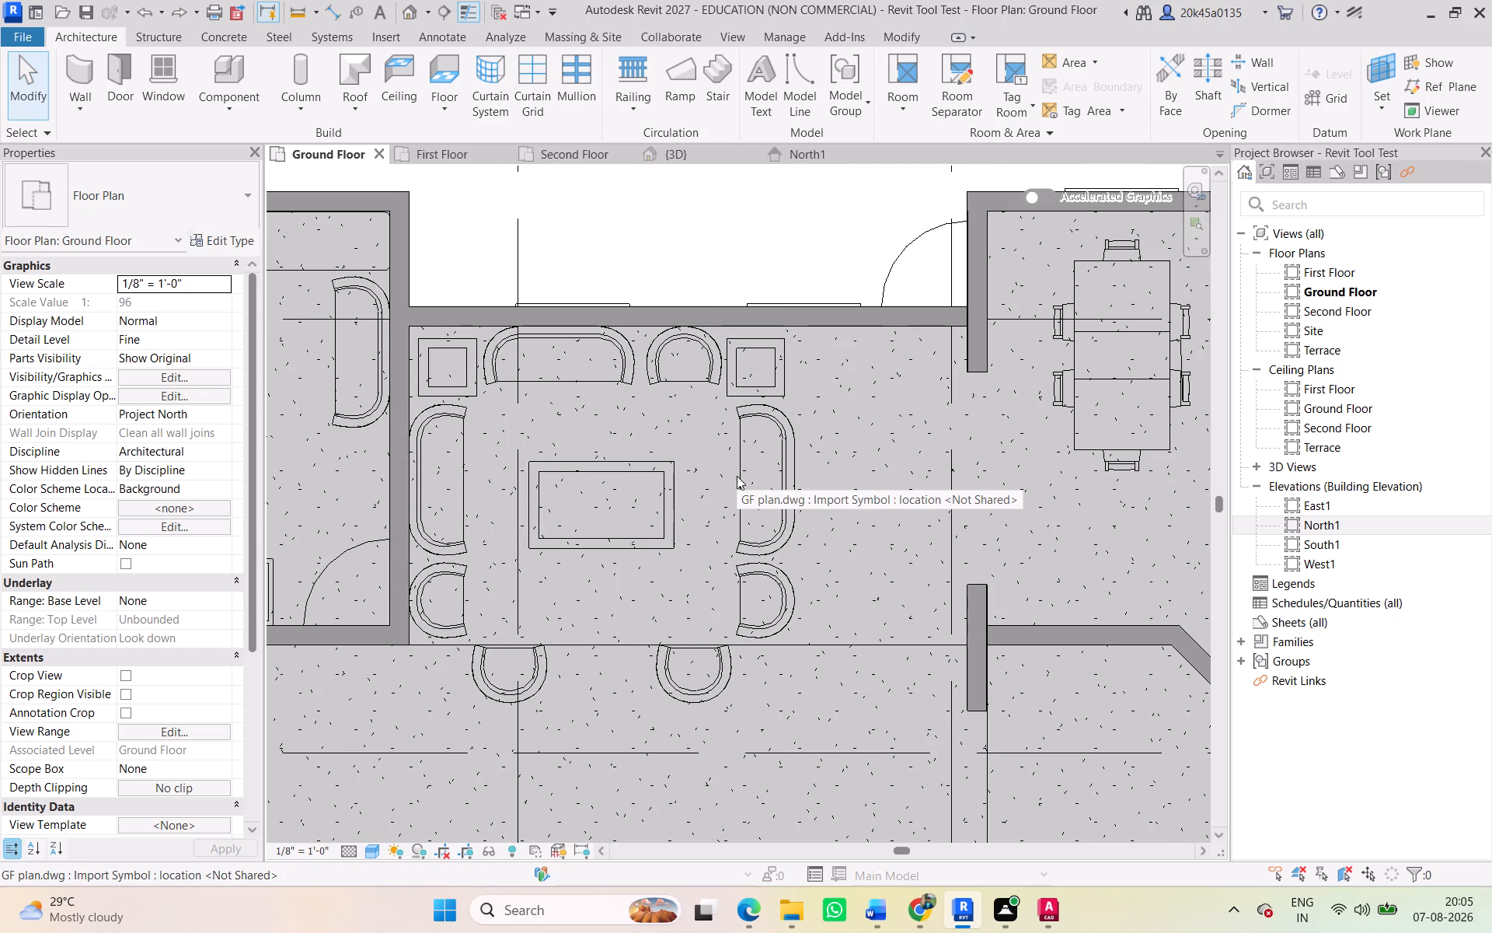
scroll(739, 478, "down", 3)
middle_click_drag(741, 480, 417, 494)
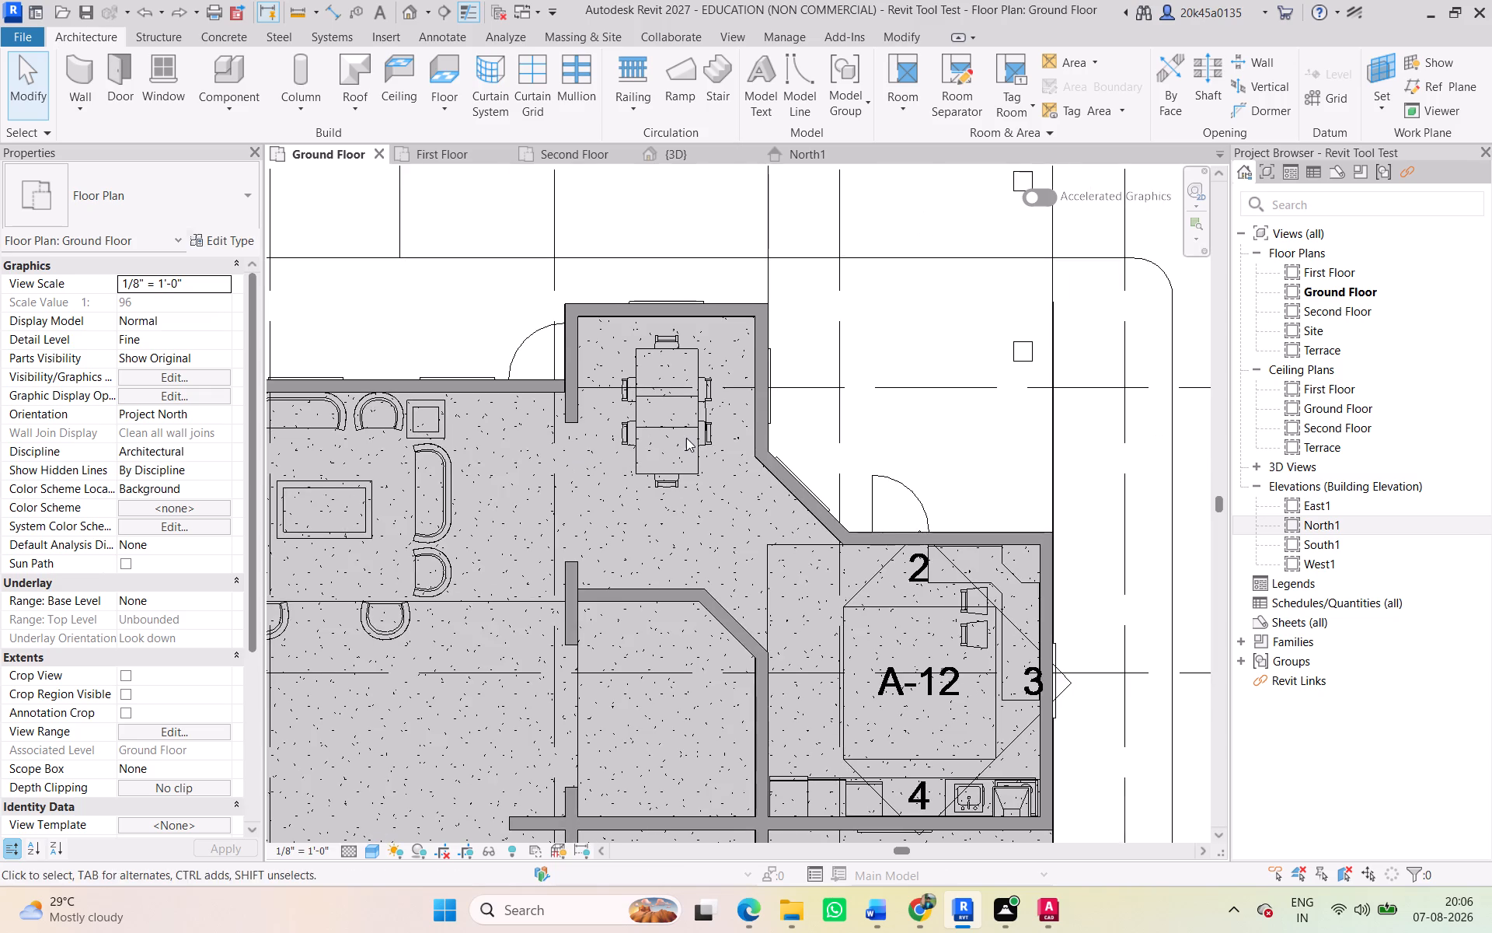
scroll(688, 433, "up", 3)
scroll(688, 431, "down", 3)
middle_click_drag(688, 431, 811, 379)
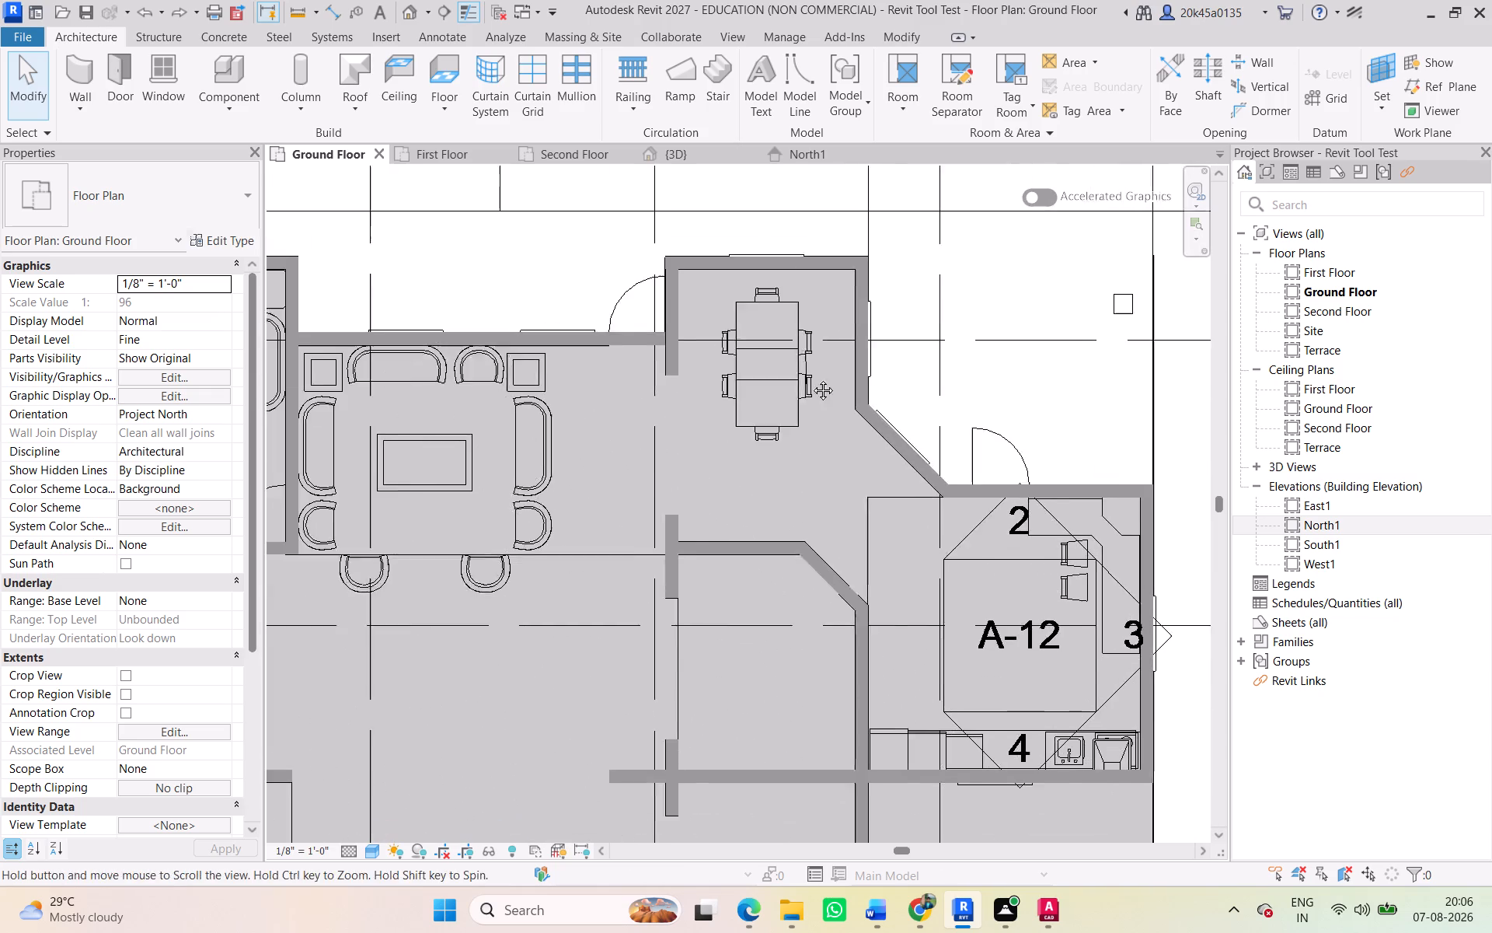
middle_click_drag(811, 379, 821, 379)
Examine the kitchen layout around the A-12 interior elevation marker in the Ground Floor plan.
scroll(779, 382, "down", 2)
middle_click_drag(779, 382, 563, 298)
scroll(838, 466, "up", 4)
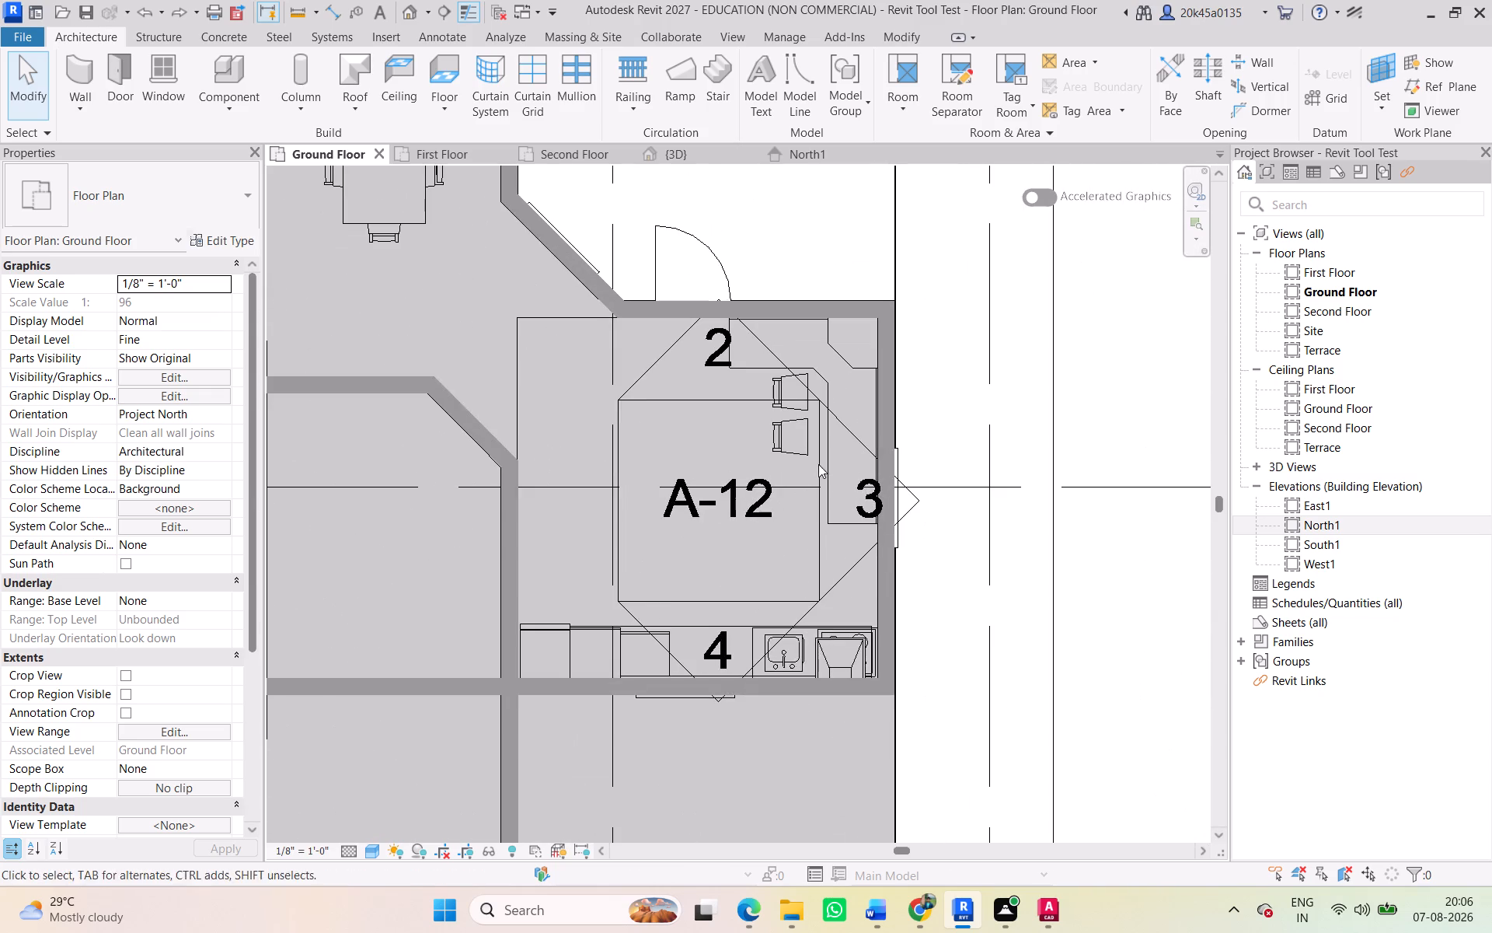
scroll(786, 464, "up", 1)
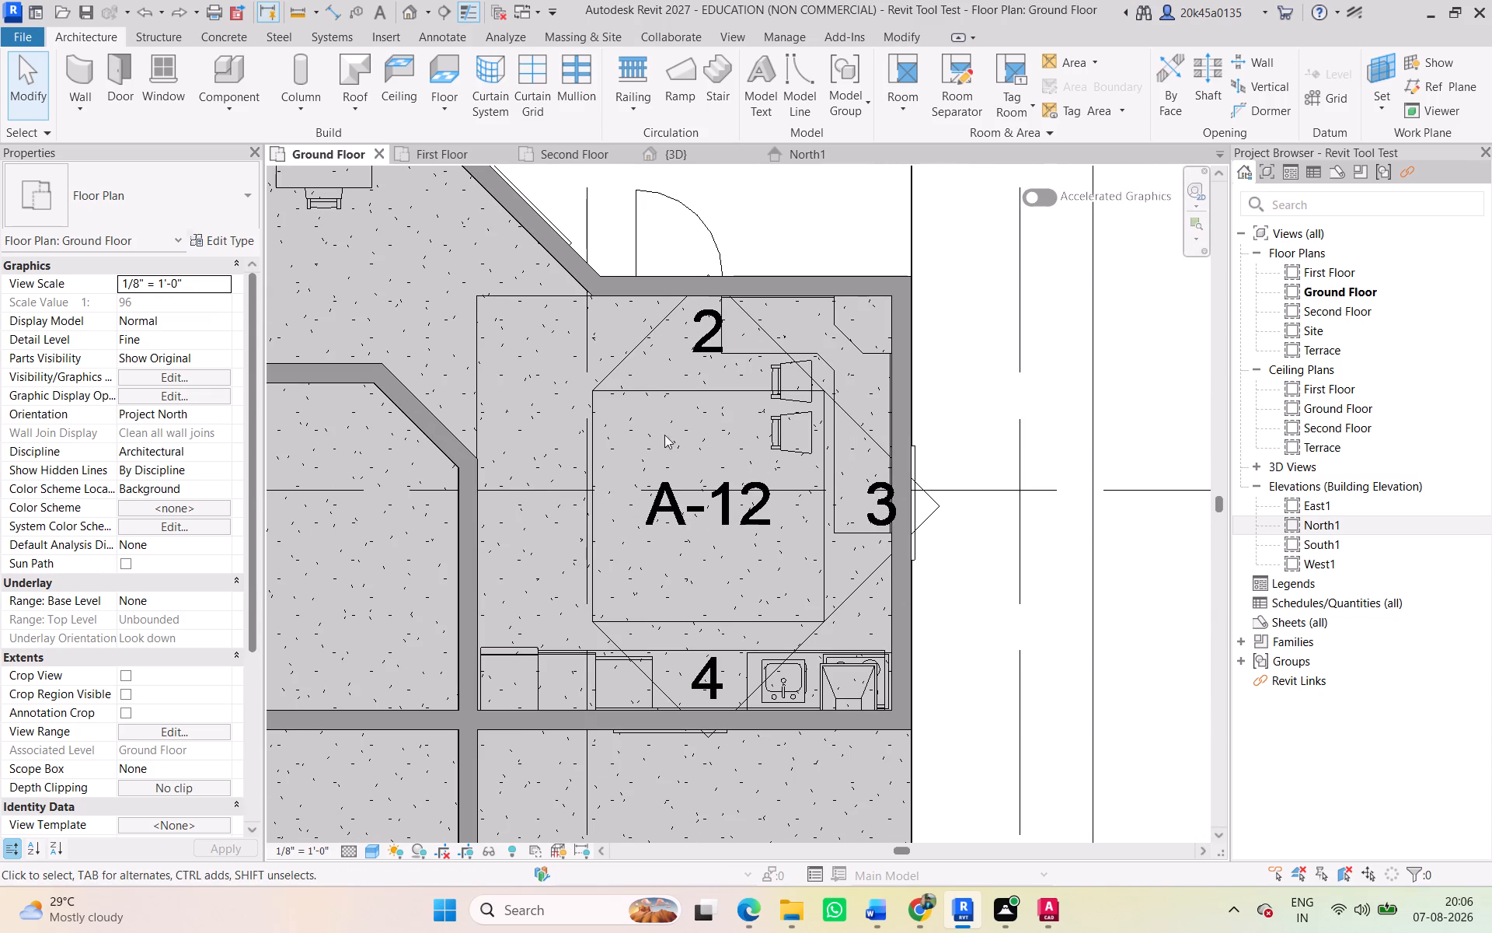
scroll(624, 418, "down", 1)
middle_click_drag(624, 418, 645, 445)
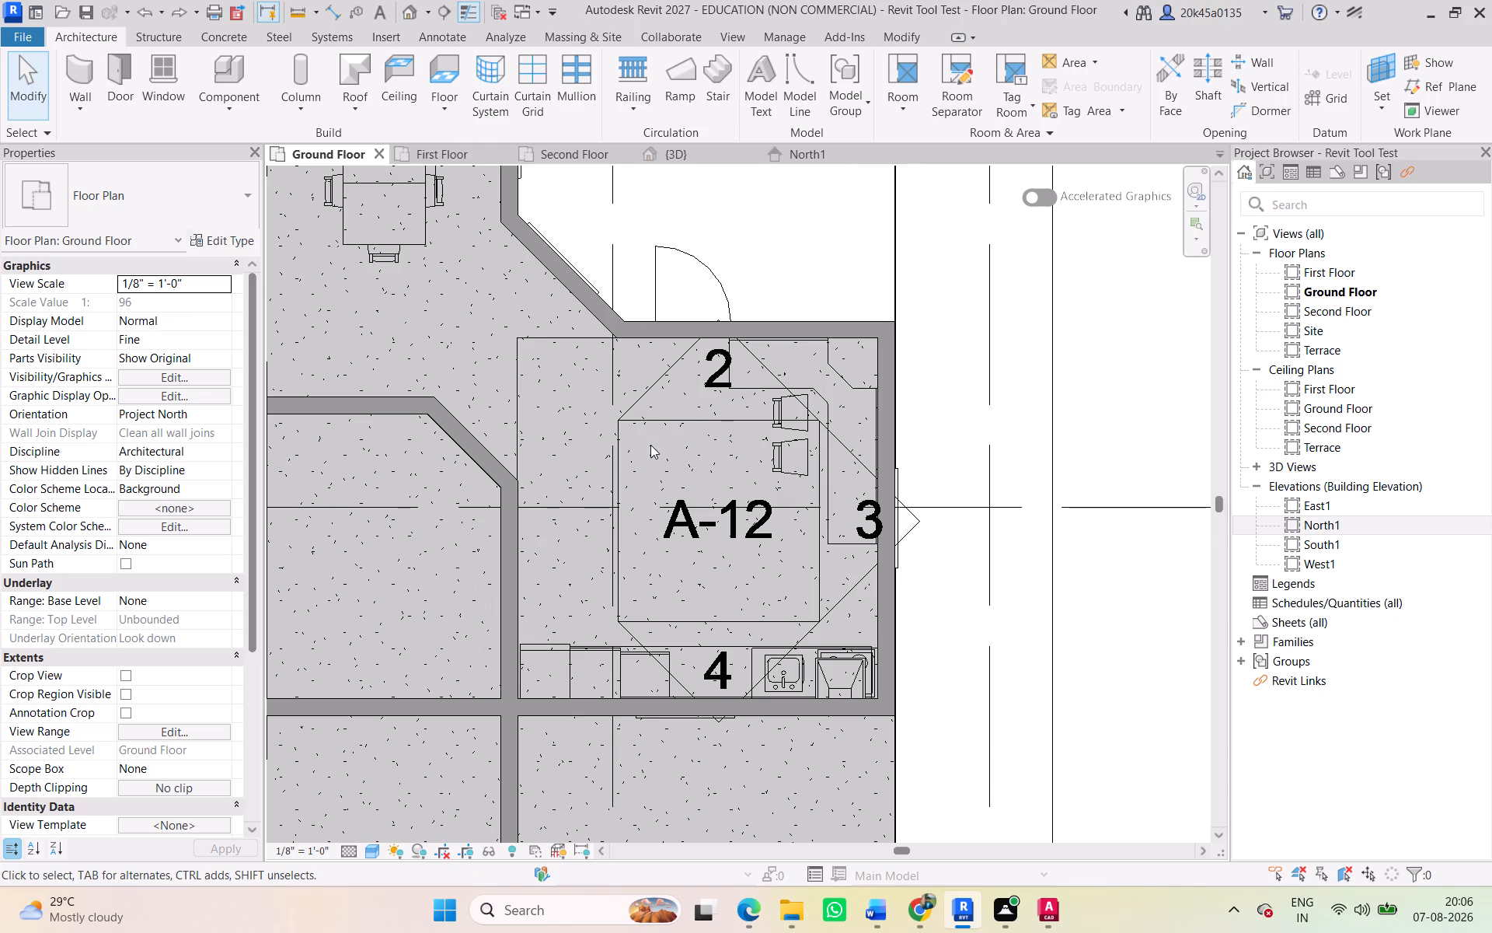
scroll(863, 372, "up", 5)
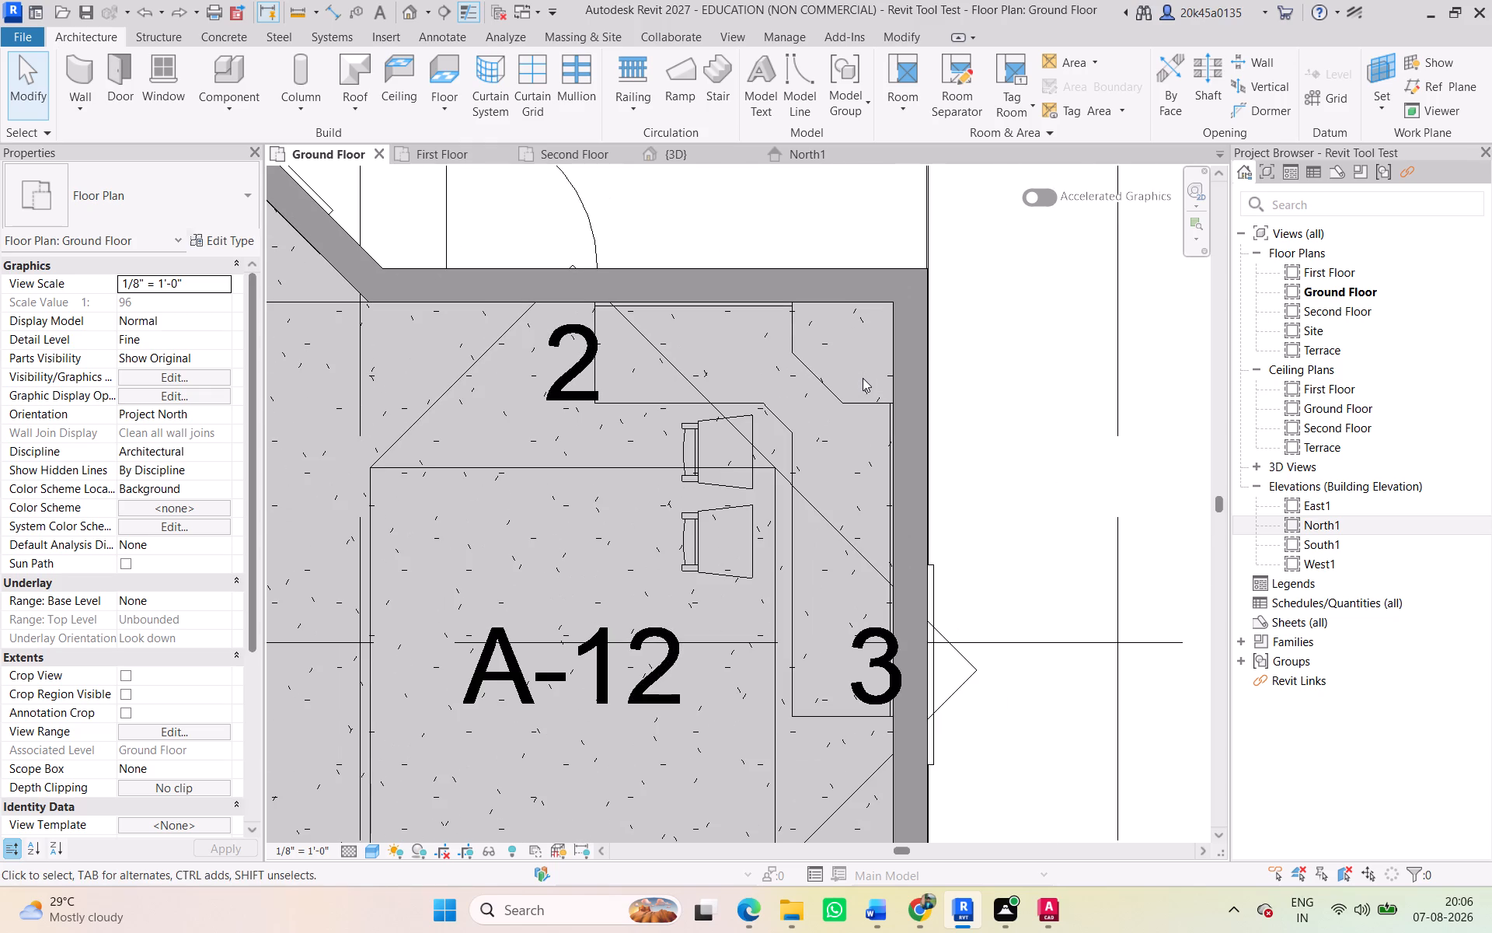
Examine the Ground Floor plan from the kitchen across the paved paths to the curved compound wall and its small rooms near the property line.
scroll(772, 325, "down", 9)
middle_click_drag(765, 341, 919, 272)
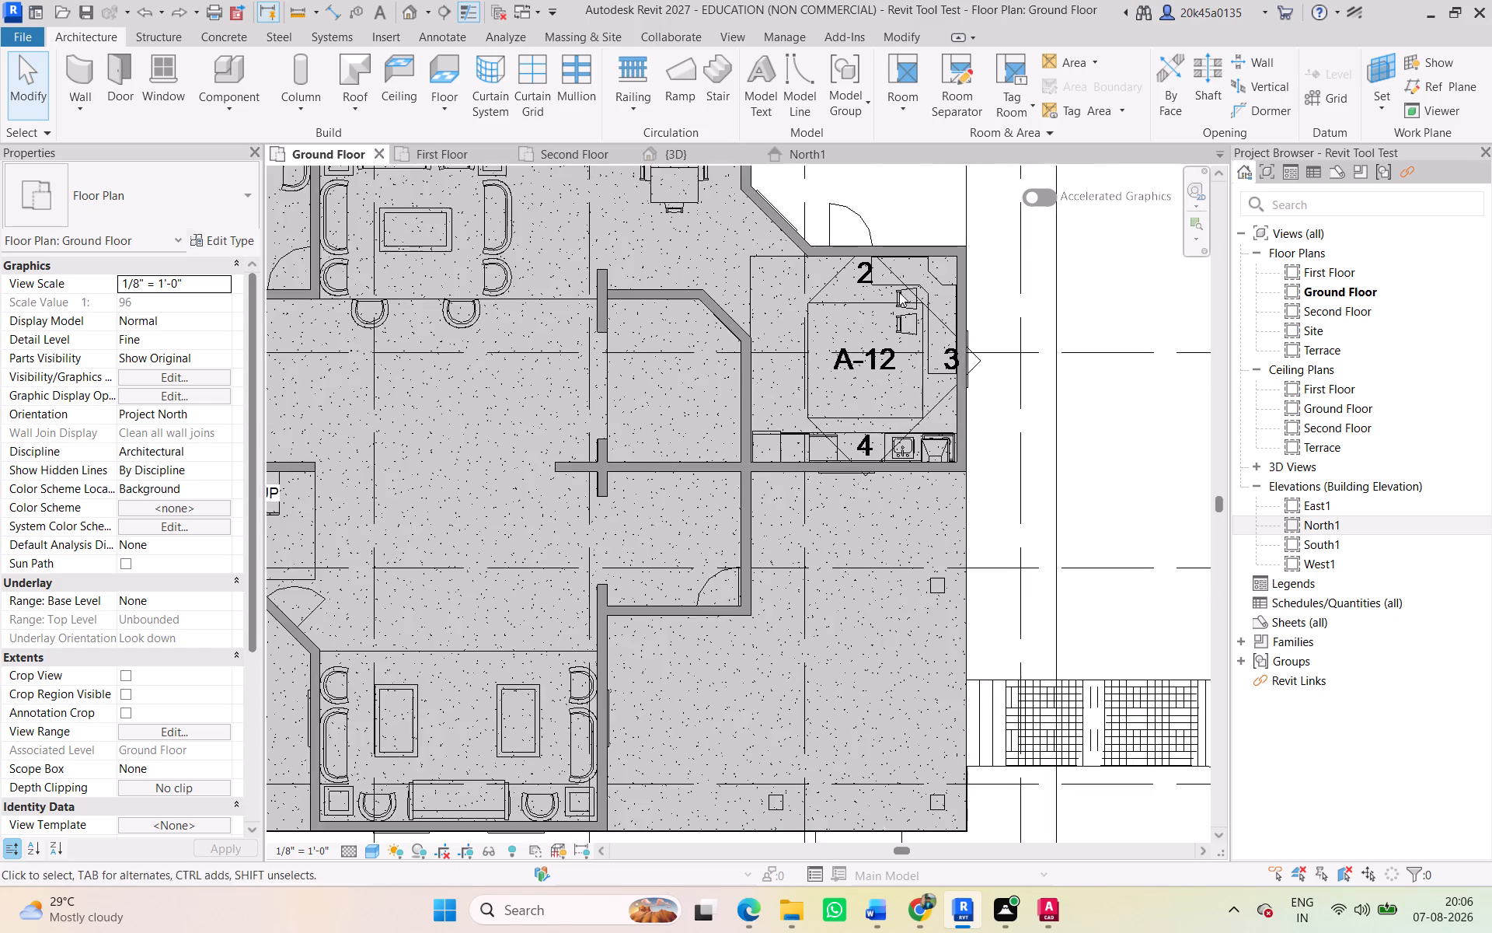
scroll(874, 317, "down", 3)
middle_click_drag(873, 319, 381, 358)
scroll(594, 362, "down", 3)
middle_click_drag(595, 361, 652, 468)
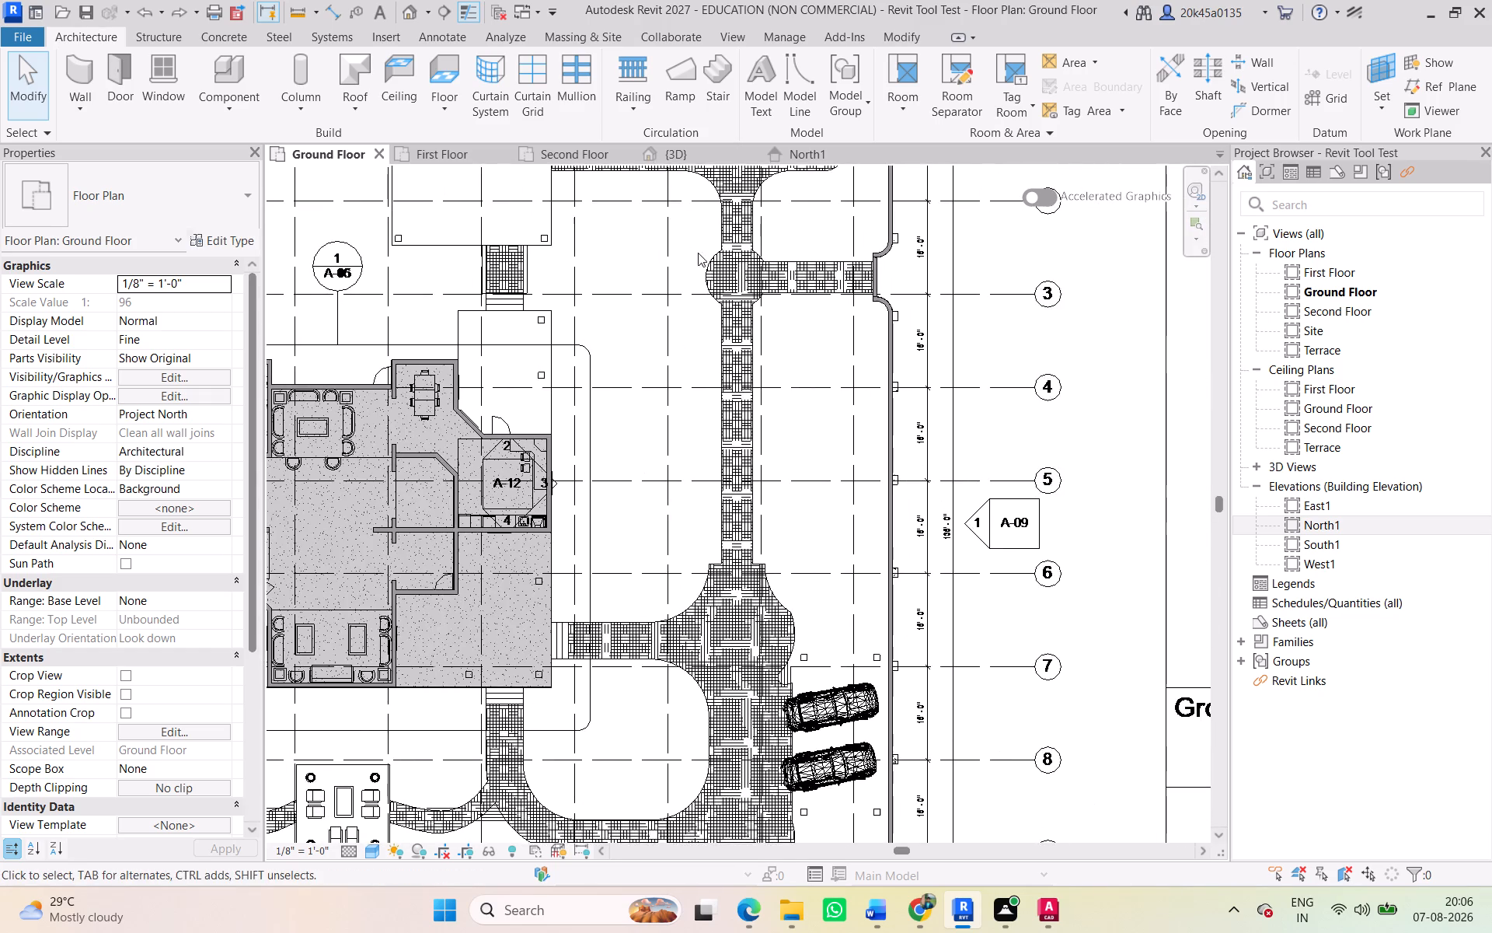
middle_click_drag(709, 282, 714, 472)
scroll(751, 281, "up", 9)
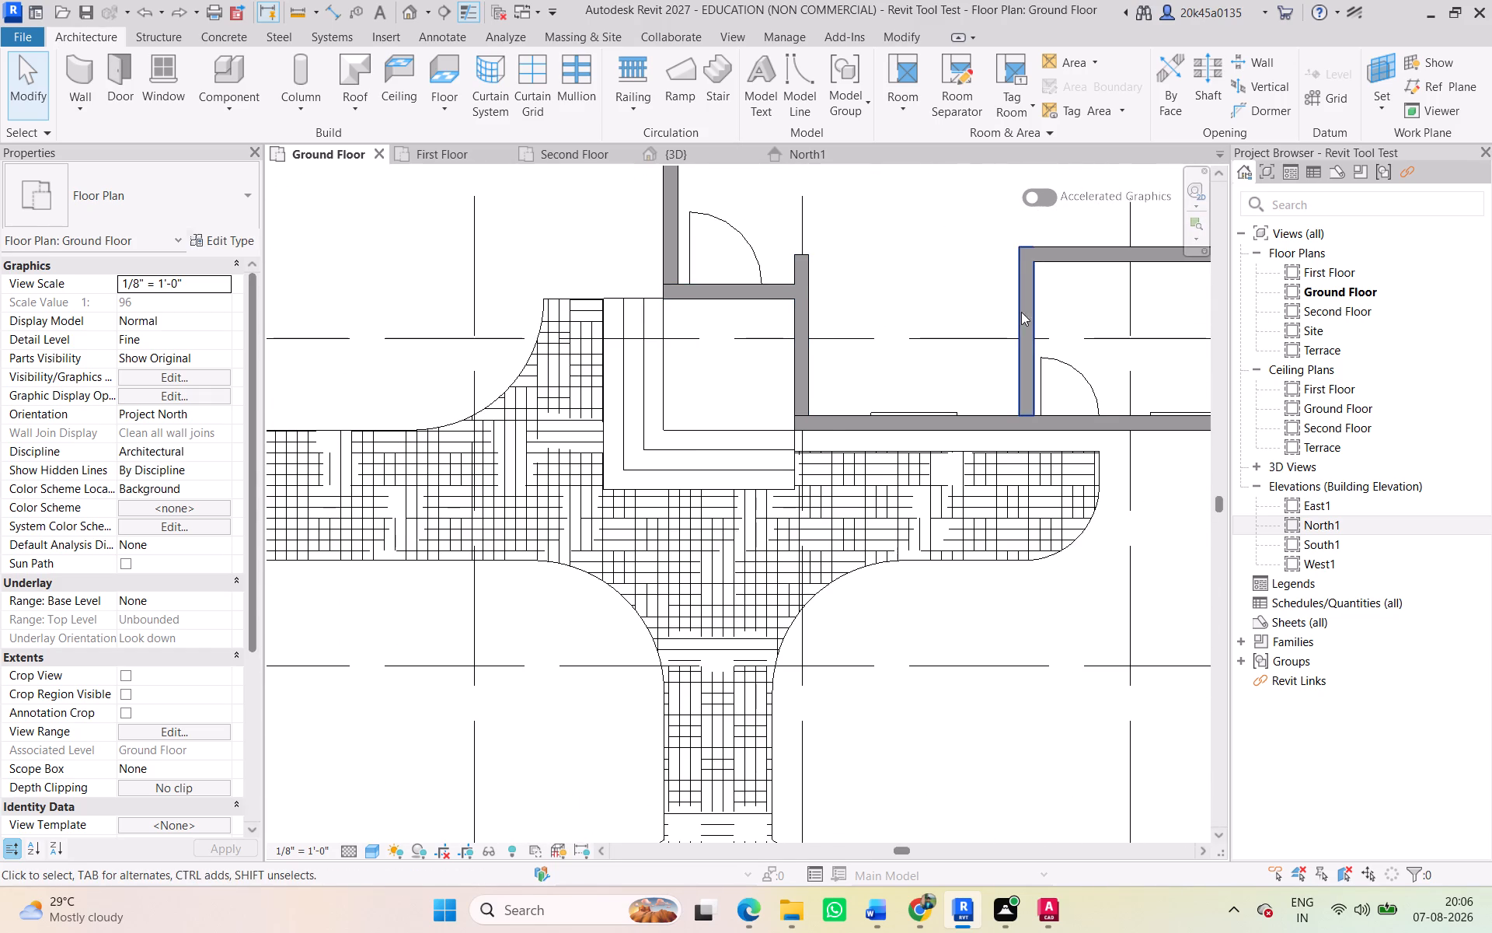
scroll(1055, 257, "down", 4)
middle_click_drag(995, 288, 709, 319)
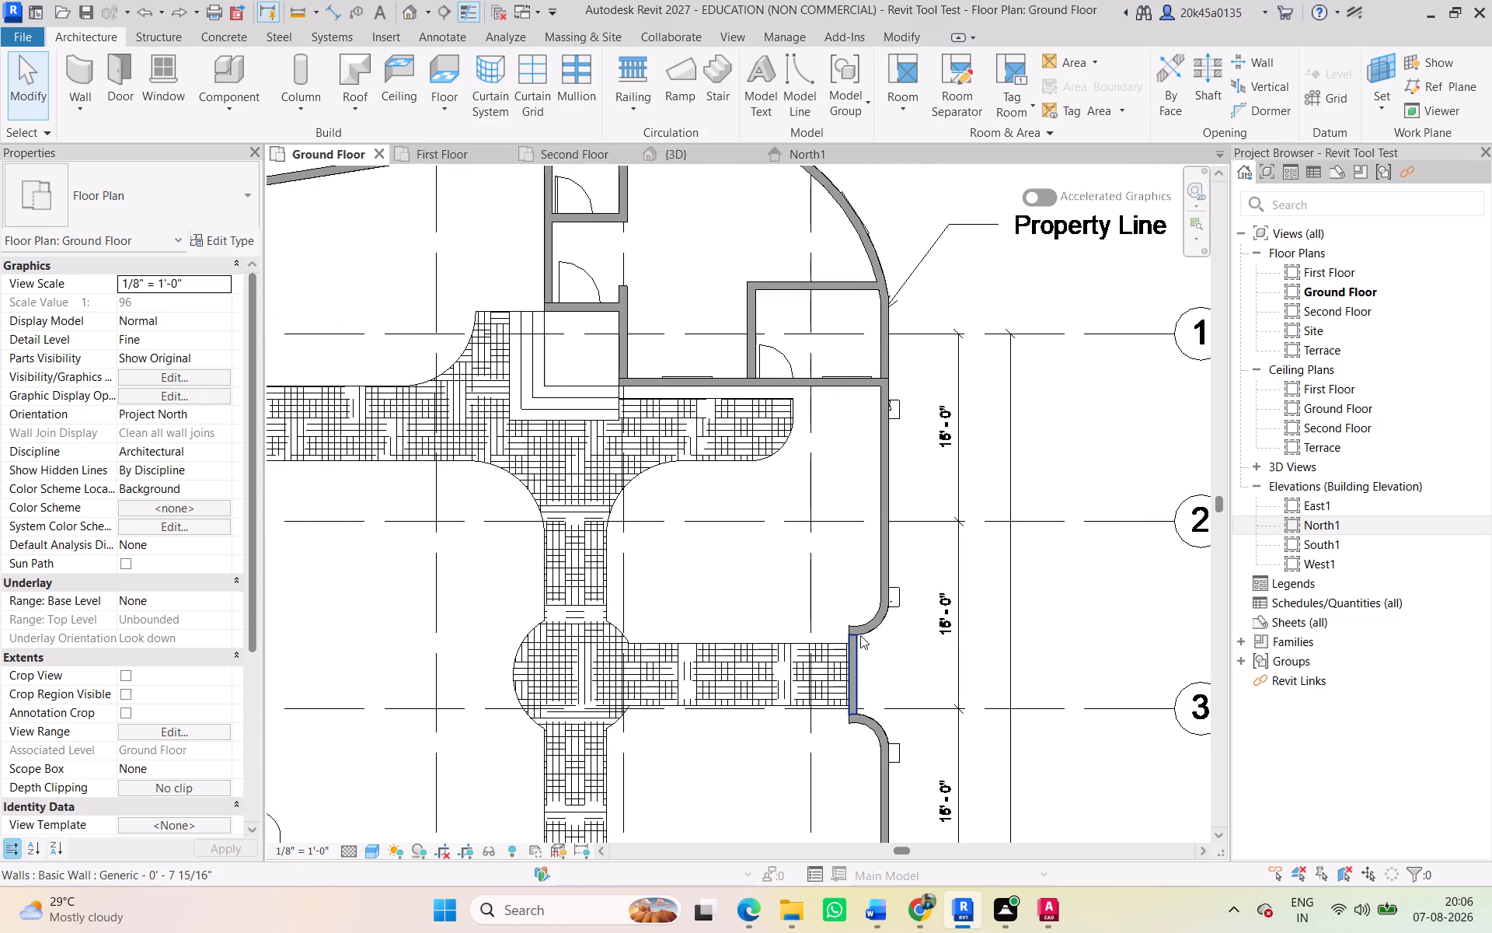
scroll(546, 423, "down", 1)
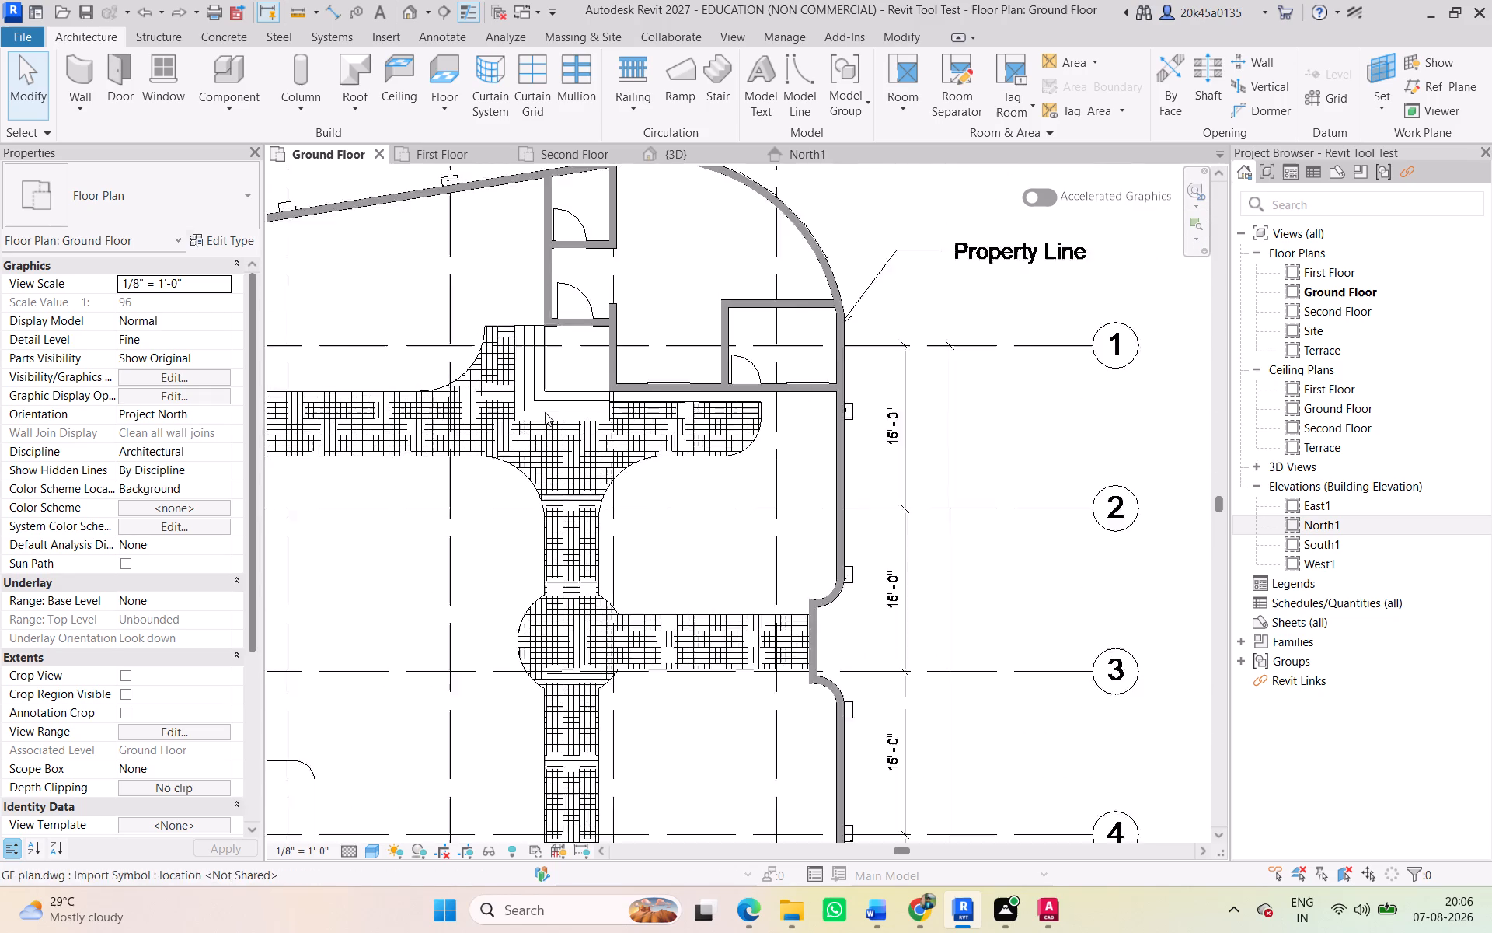
scroll(545, 412, "down", 2)
middle_click_drag(571, 434, 698, 589)
scroll(616, 379, "up", 10)
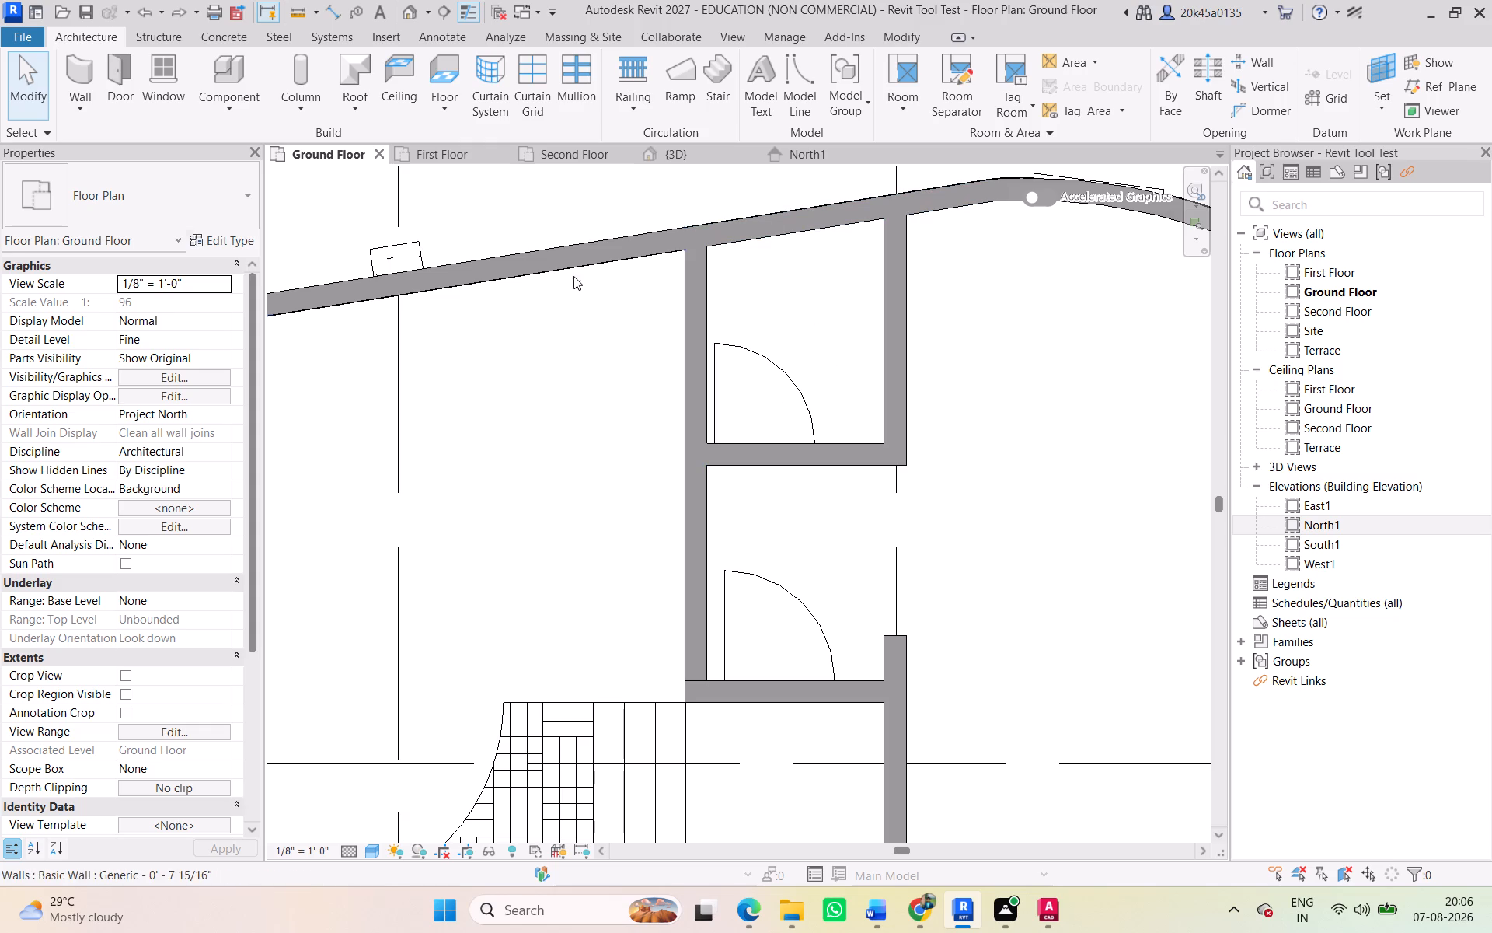
Examine the sloping compound wall, the curved landscape area and the overall Ground Floor site layout.
scroll(522, 310, "down", 3)
middle_click_drag(535, 324, 978, 339)
scroll(239, 428, "down", 2)
middle_click_drag(383, 436, 648, 401)
scroll(554, 404, "down", 2)
middle_click_drag(613, 404, 783, 367)
scroll(427, 418, "down", 2)
middle_click_drag(454, 419, 824, 350)
scroll(532, 404, "down", 2)
middle_click_drag(540, 410, 764, 351)
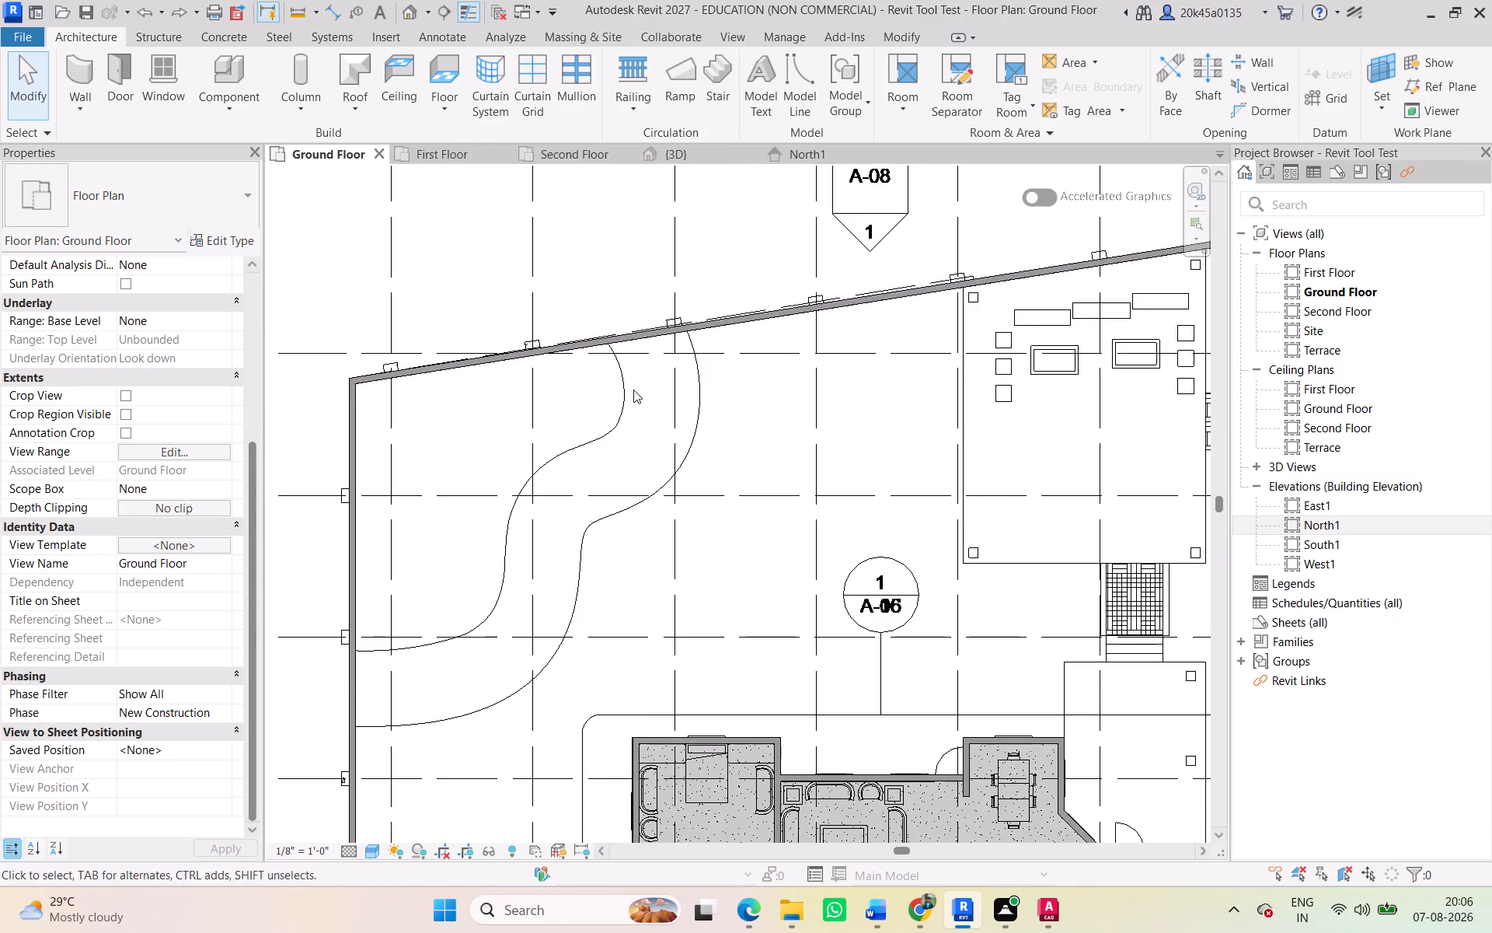
scroll(633, 390, "down", 2)
middle_click_drag(629, 390, 682, 323)
scroll(583, 417, "up", 4)
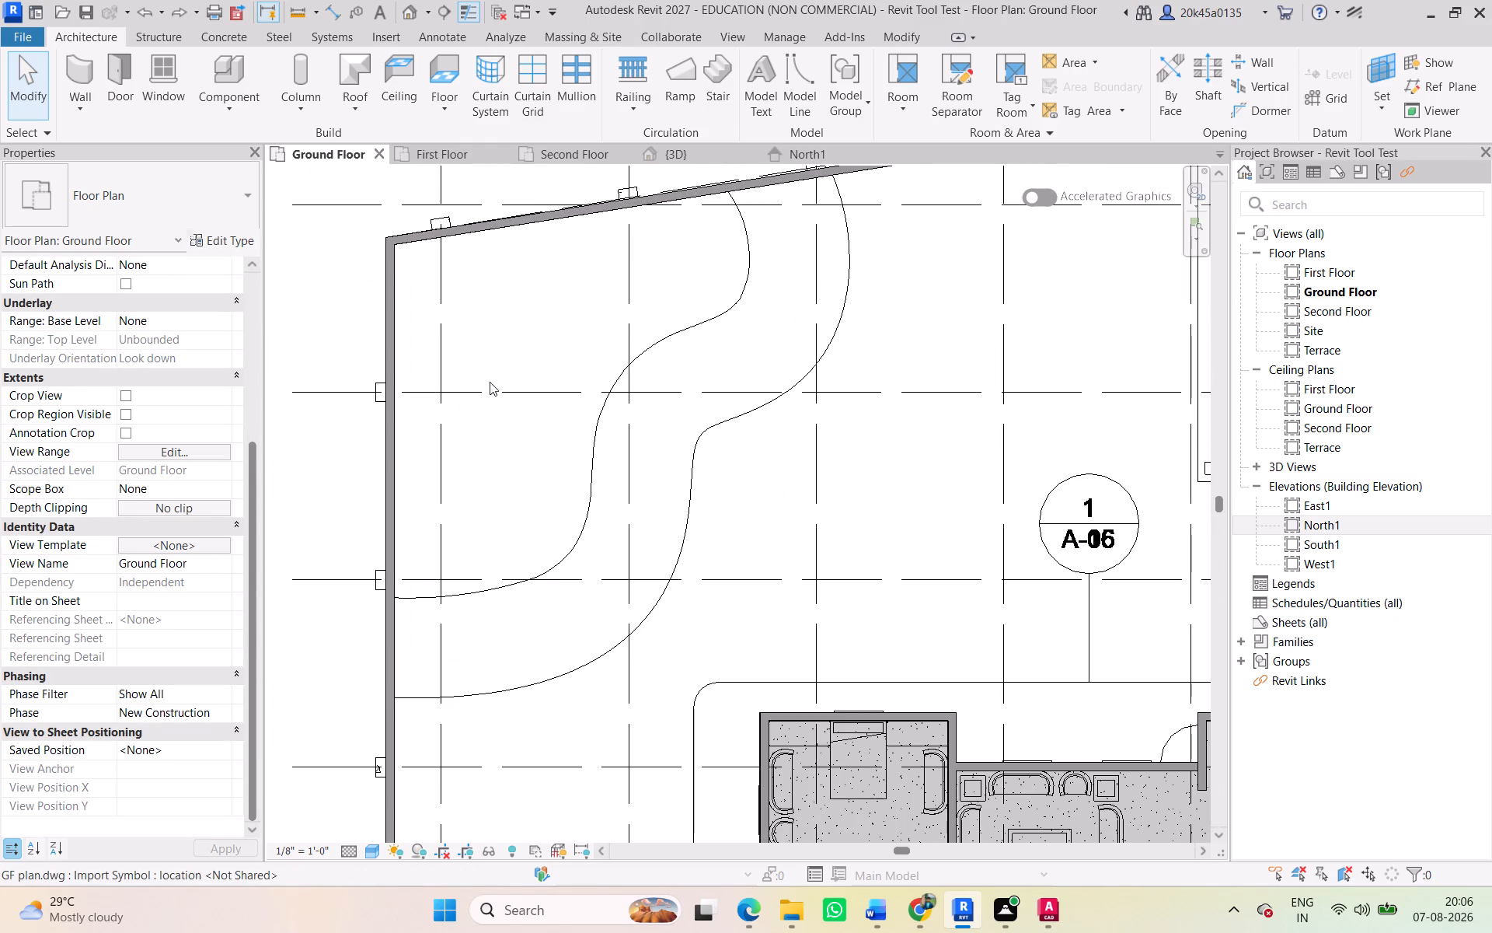
scroll(490, 372, "down", 9)
middle_click_drag(506, 372, 403, 258)
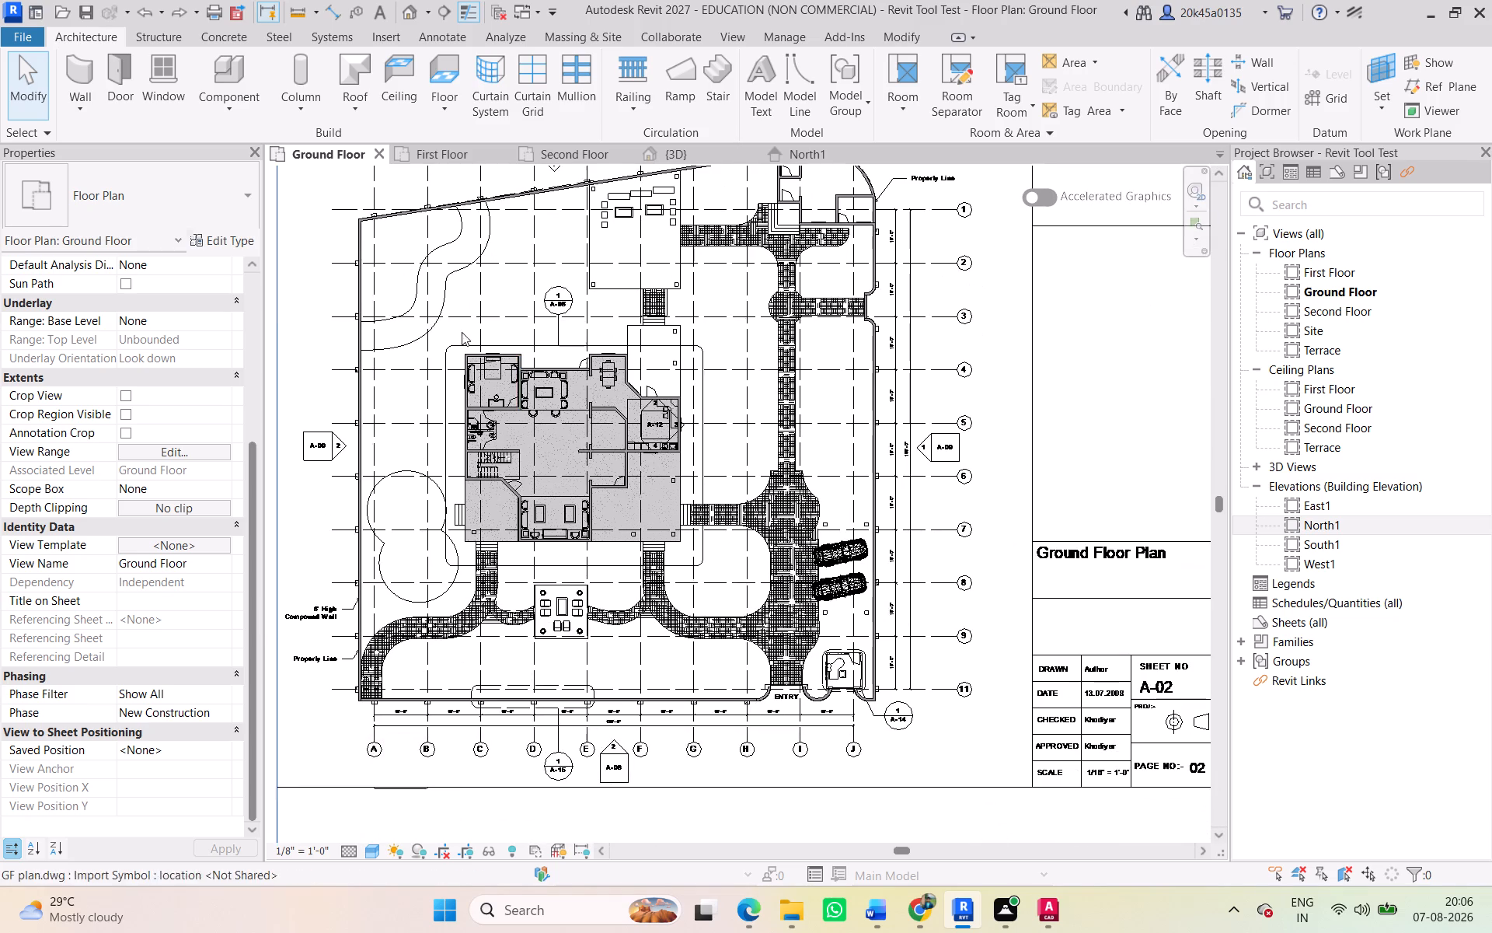
Change the 3D view from wireframe to a solid-surface visual style and examine the house and compound walls at an angle.
left_click(716, 155)
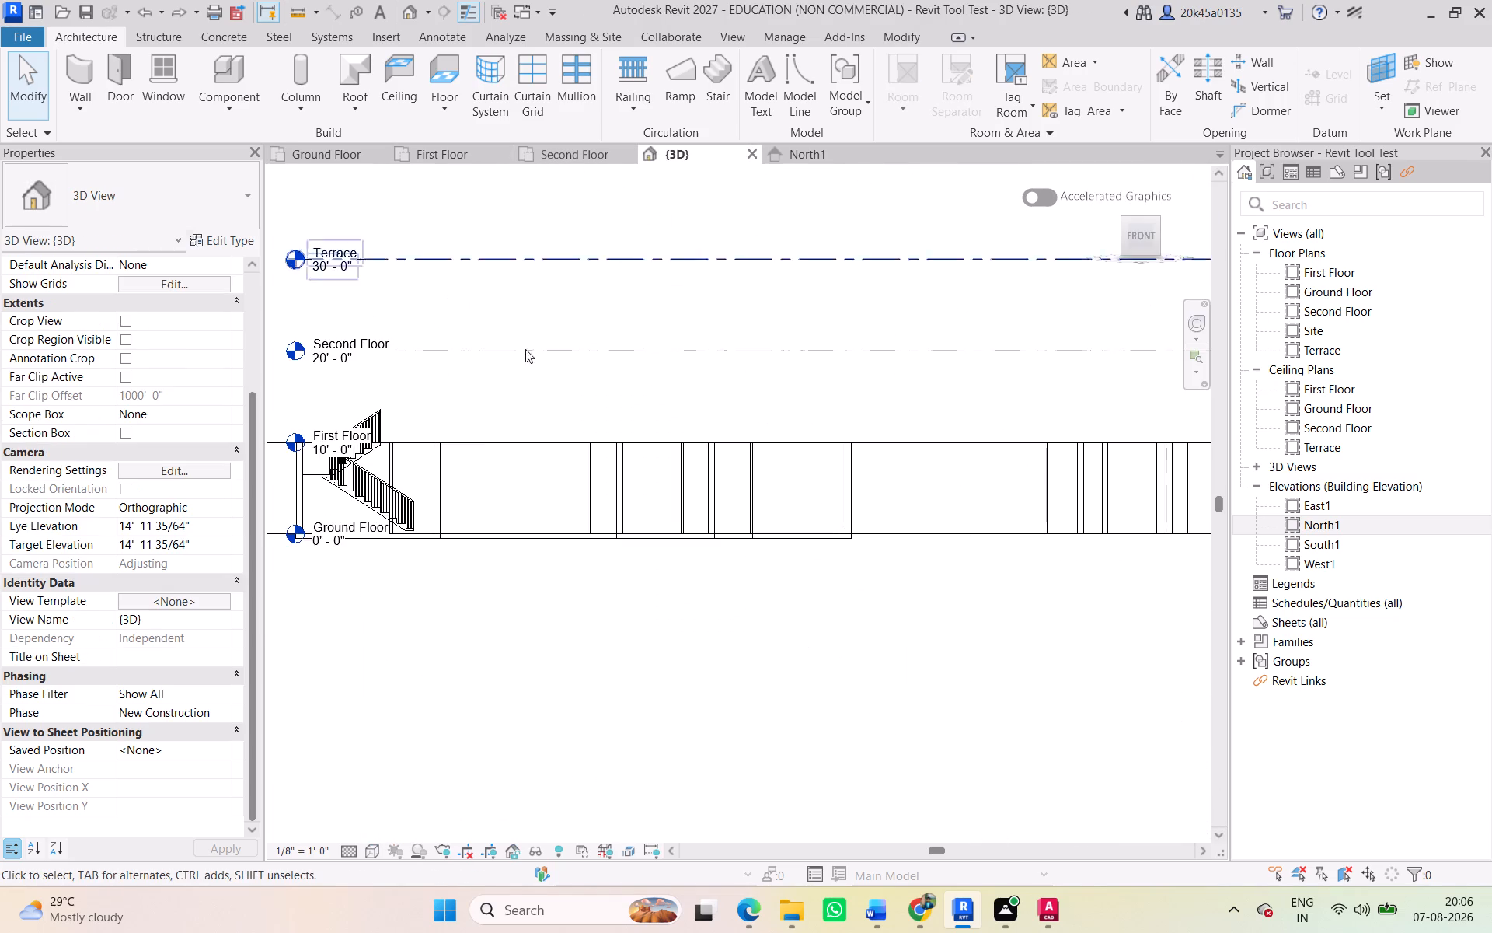
scroll(555, 515, "down", 4)
middle_click_drag(566, 547, 690, 638, "shift")
scroll(634, 553, "down", 3)
middle_click_drag(619, 530, 463, 217)
scroll(564, 484, "down", 15)
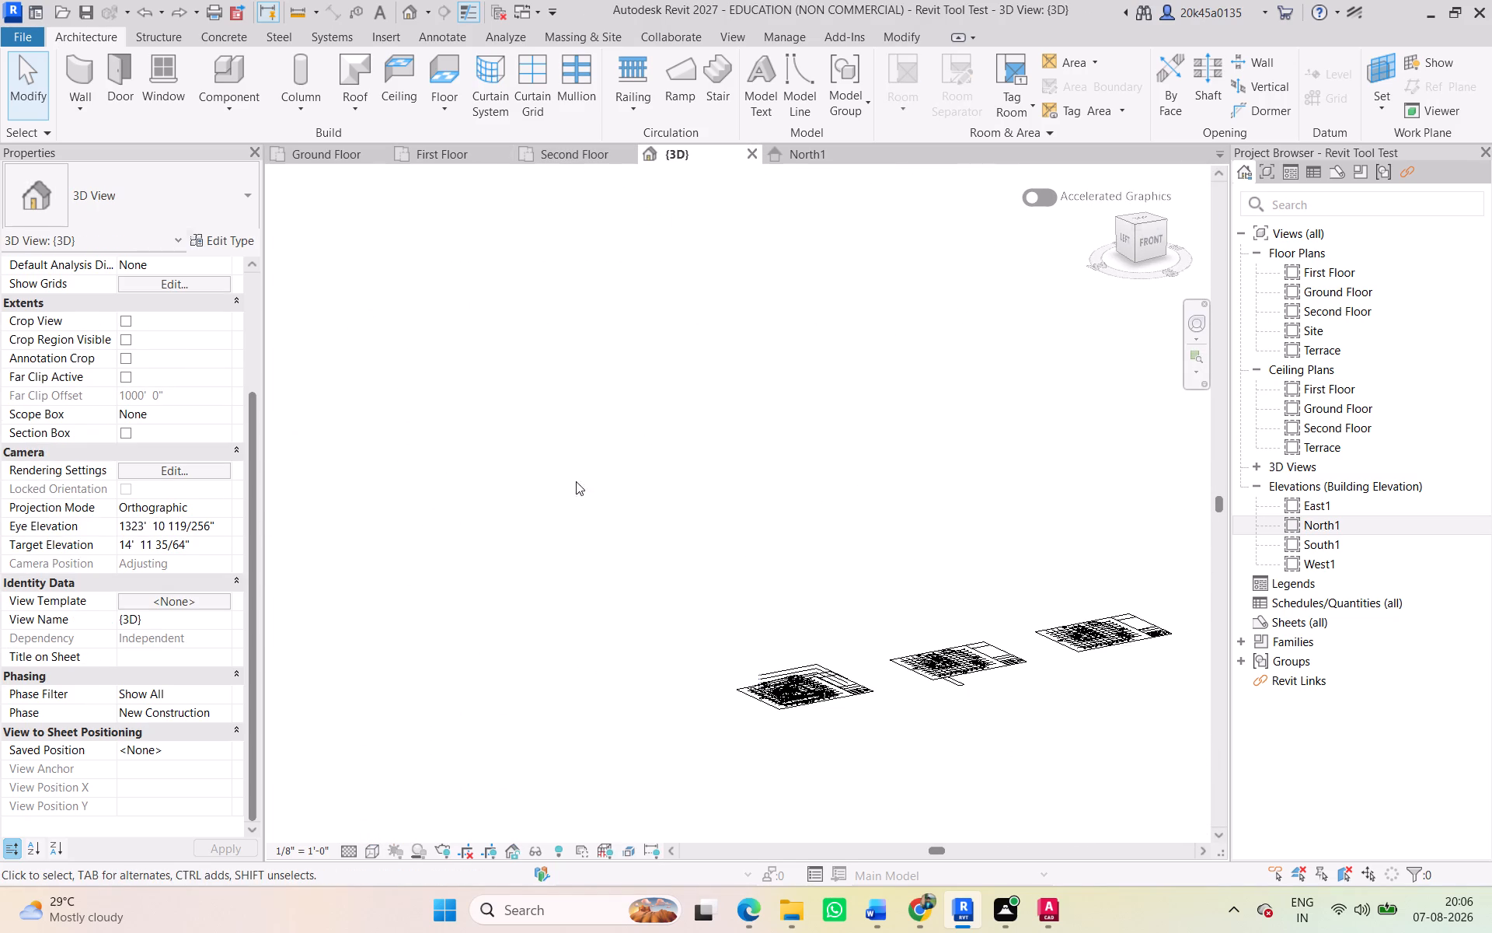
scroll(807, 733, "up", 14)
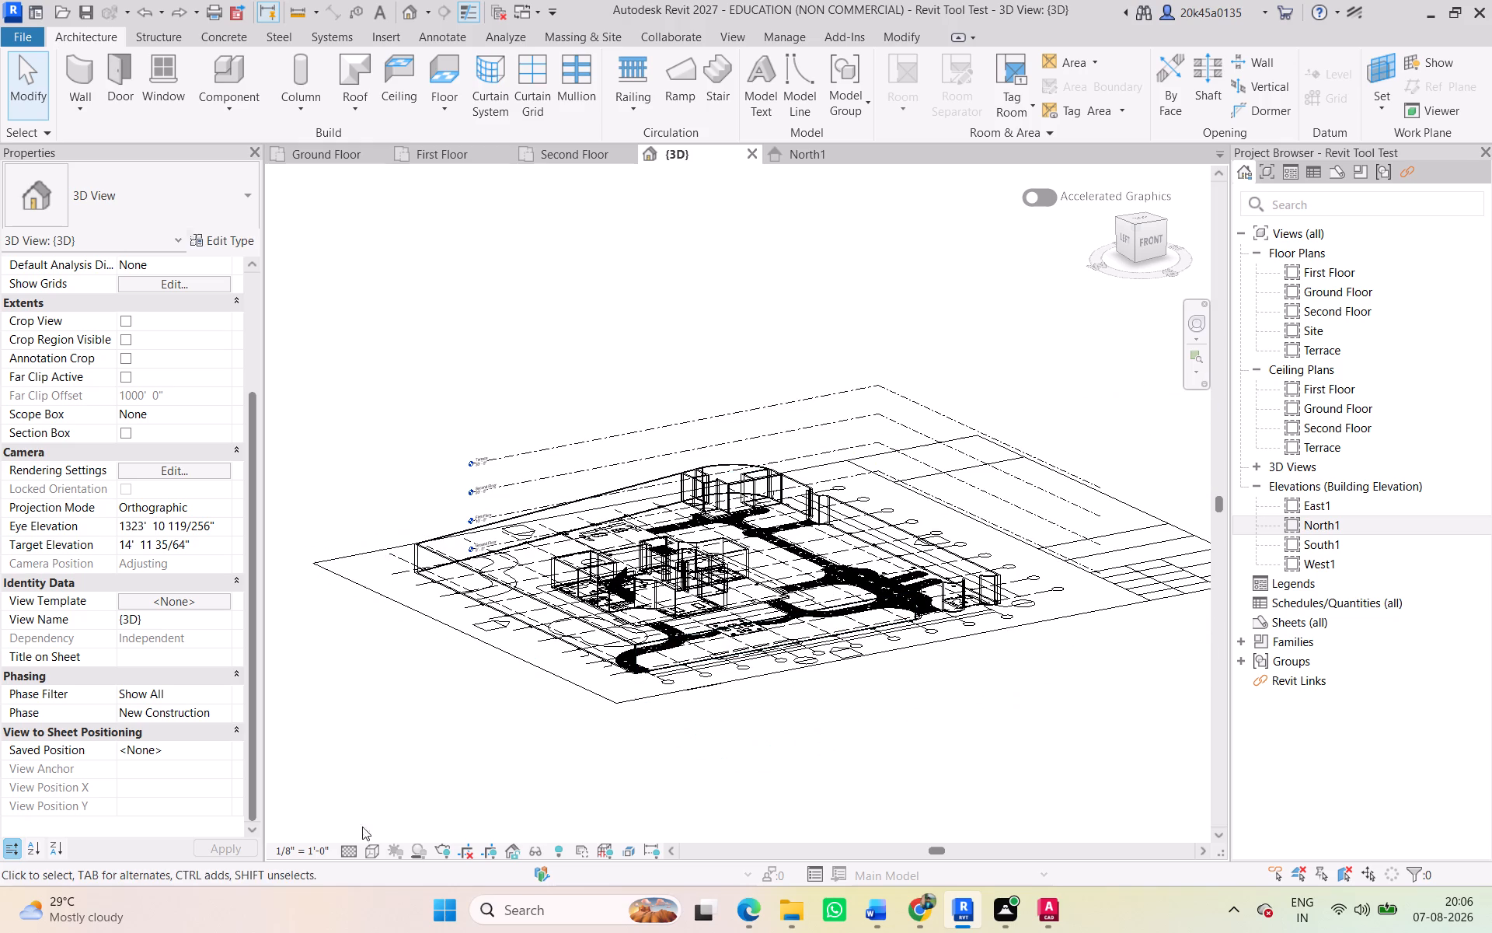
left_click(376, 848)
left_click(379, 826)
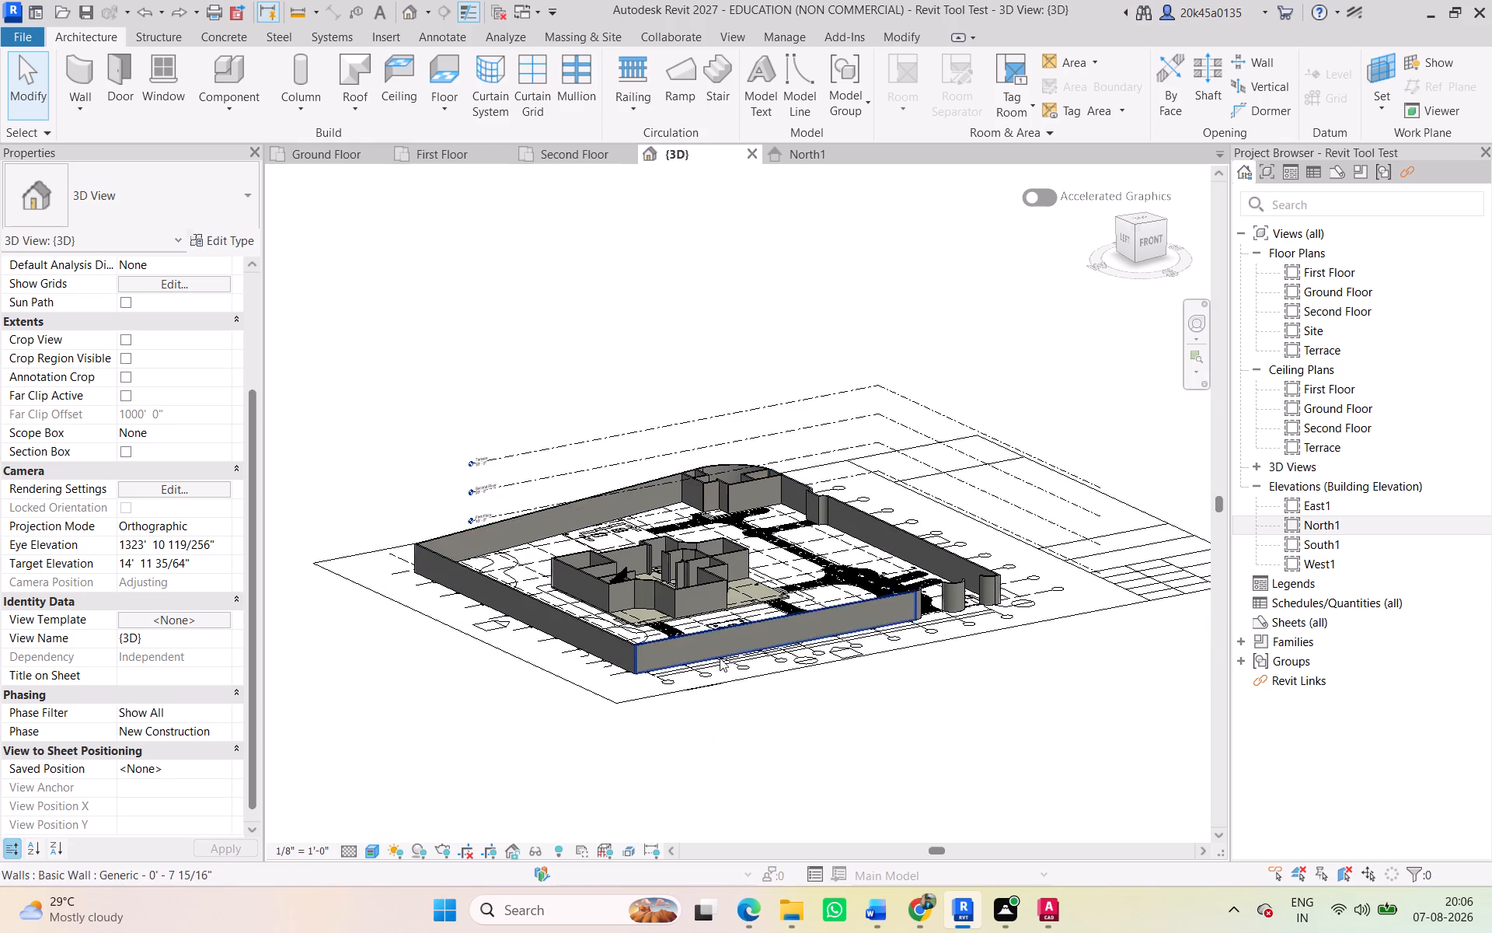
scroll(745, 637, "up", 8)
scroll(726, 615, "down", 2)
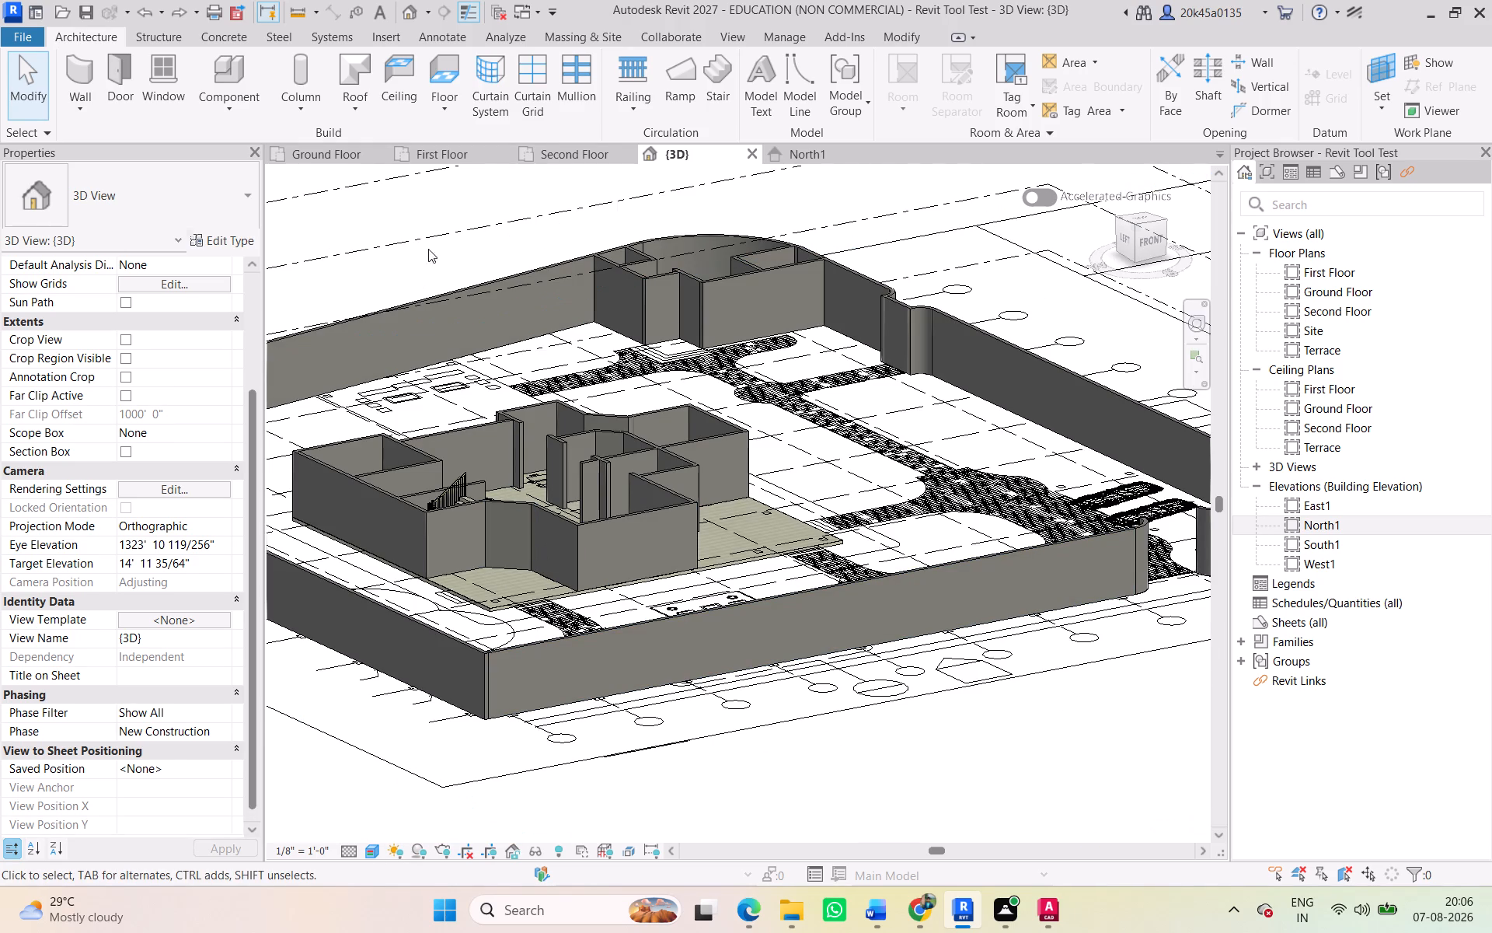
Return to the Ground Floor plan and examine the First Floor Plan drawing, sheet A-03, in the imported GF plan.dwg.
left_click(328, 151)
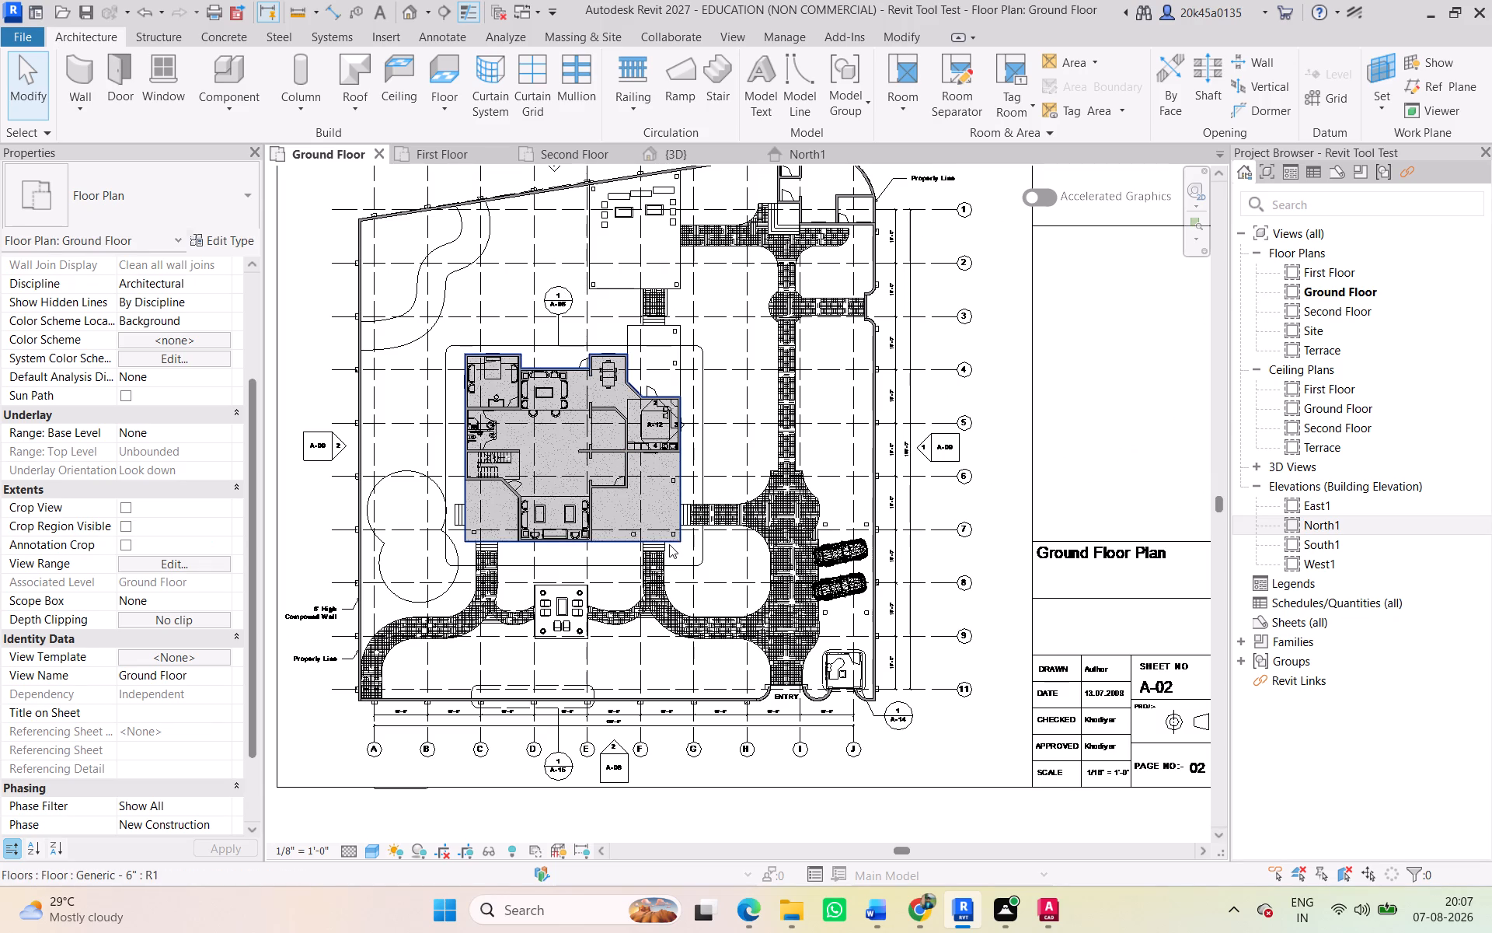
scroll(588, 391, "up", 2)
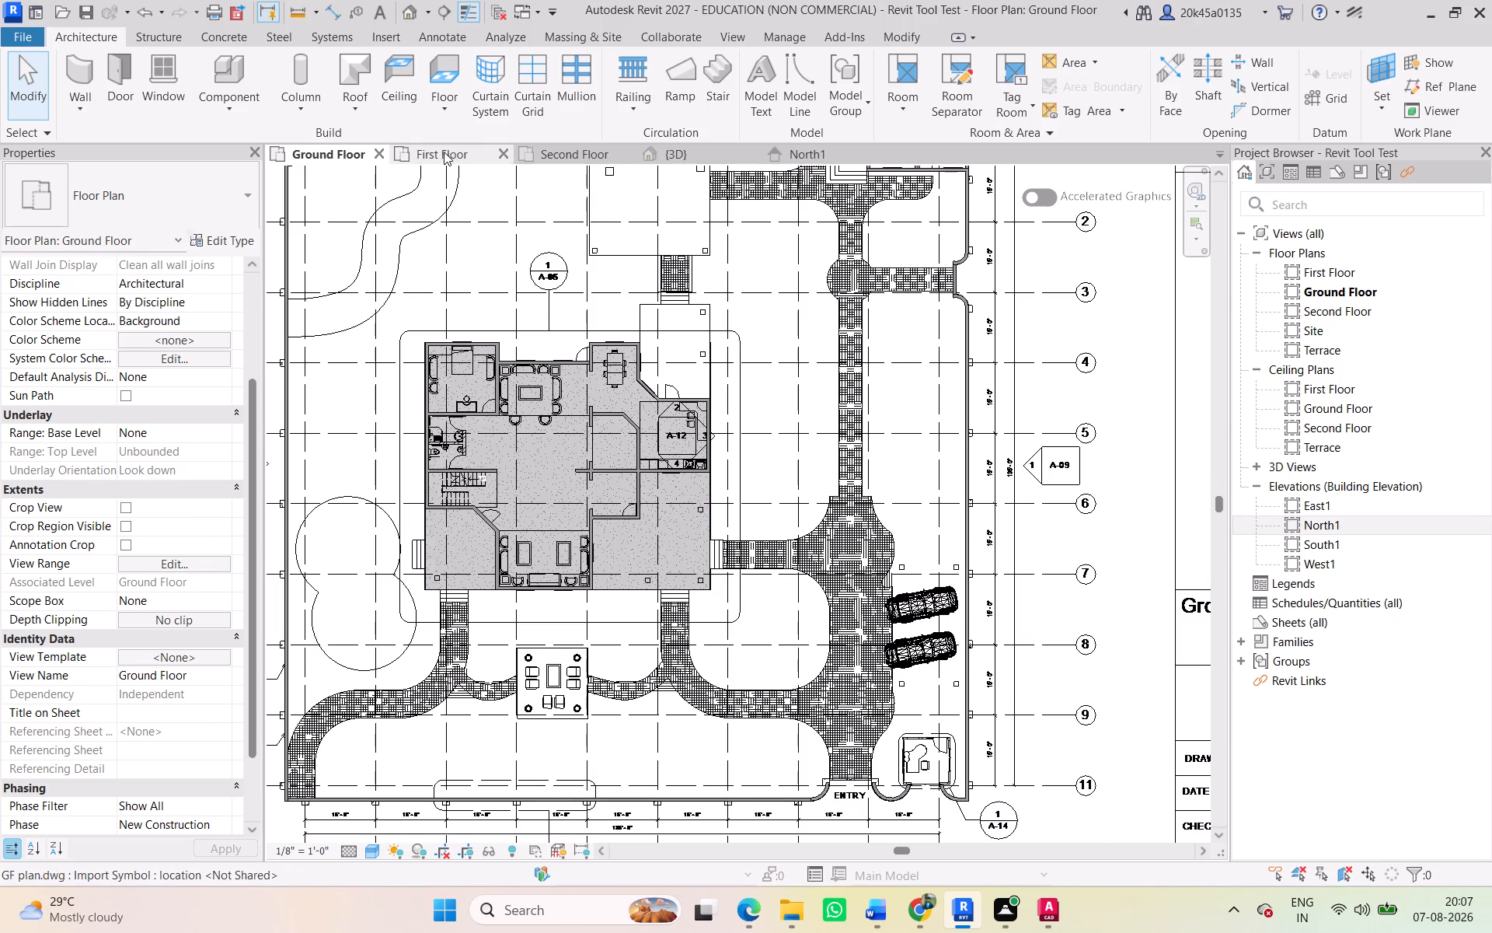
scroll(724, 398, "down", 7)
middle_click_drag(715, 369, 98, 371)
scroll(735, 387, "down", 1)
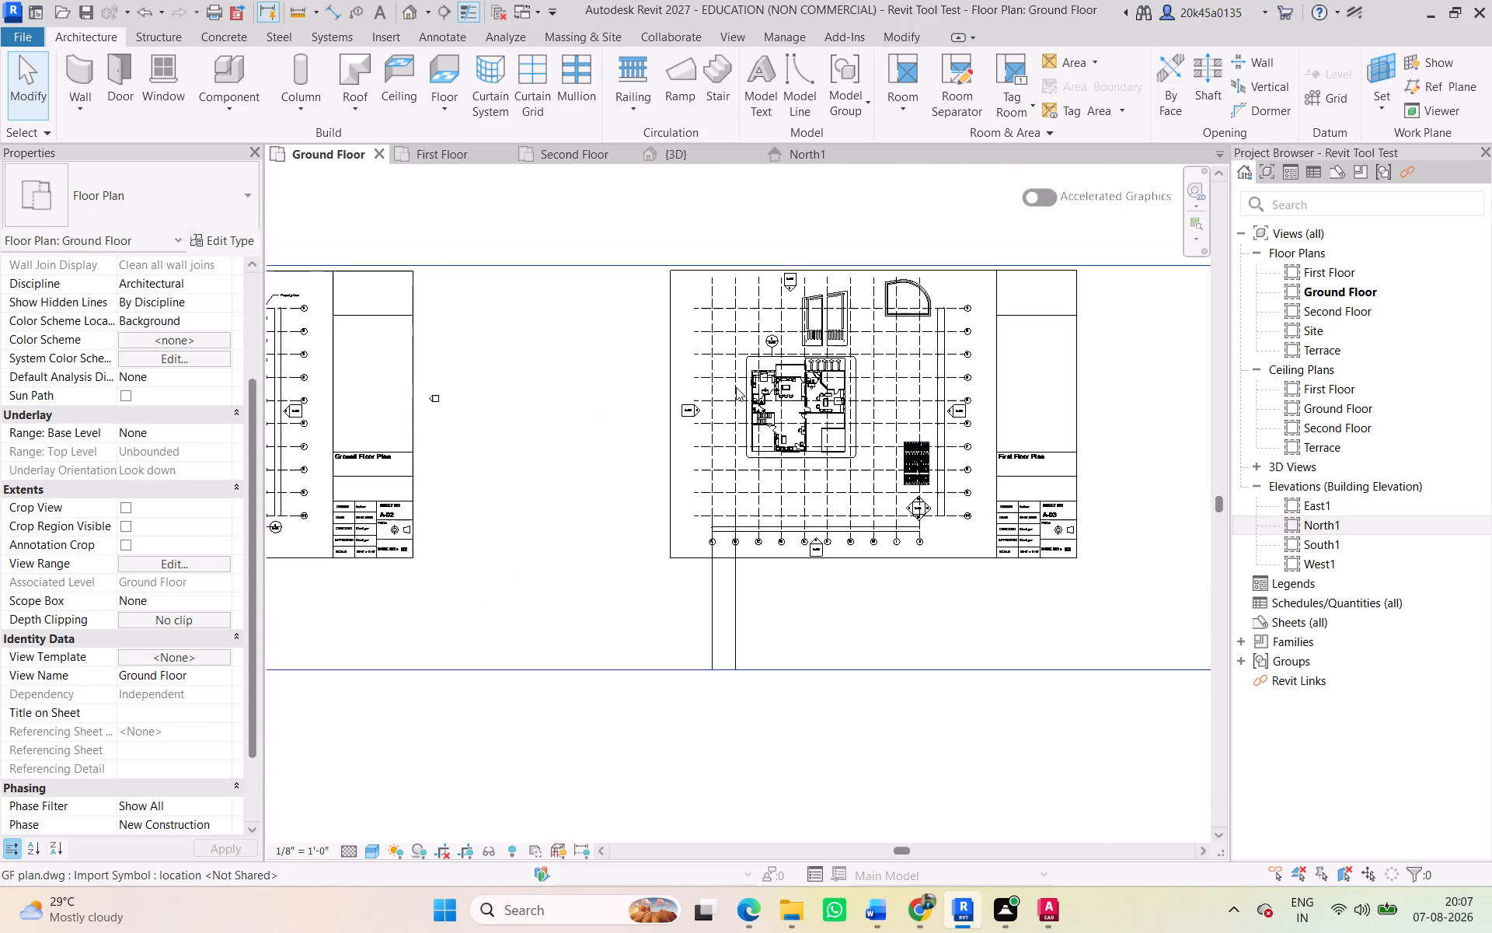
middle_click_drag(737, 388, 226, 396)
middle_click_drag(355, 404, 556, 407)
scroll(455, 414, "up", 4)
scroll(546, 407, "up", 2)
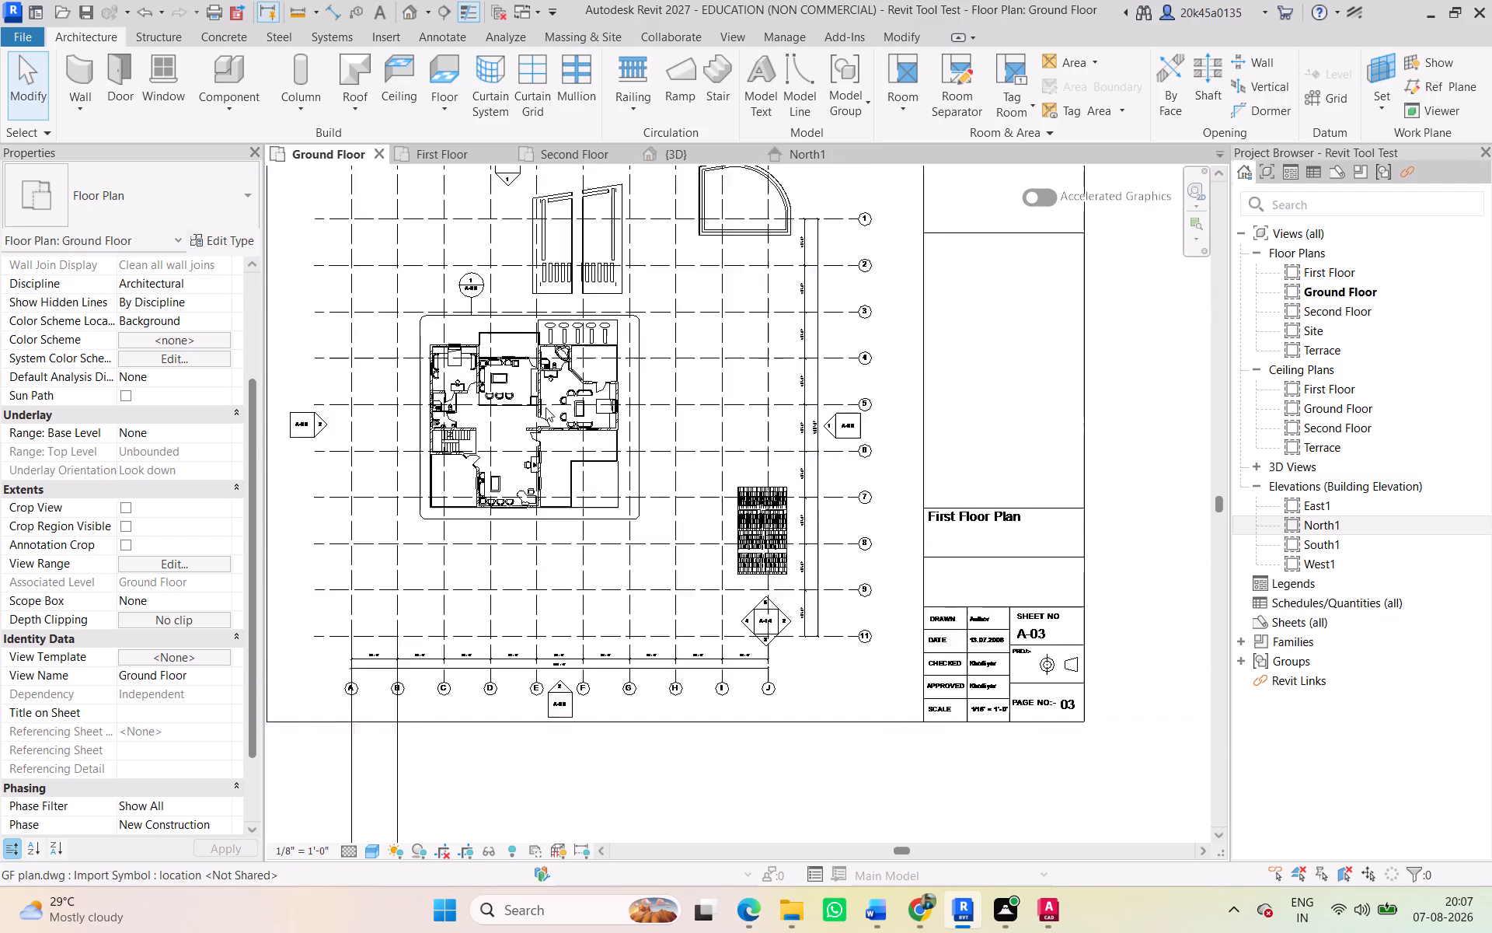
scroll(546, 407, "up", 2)
scroll(586, 506, "up", 3)
middle_click_drag(585, 510, 621, 528)
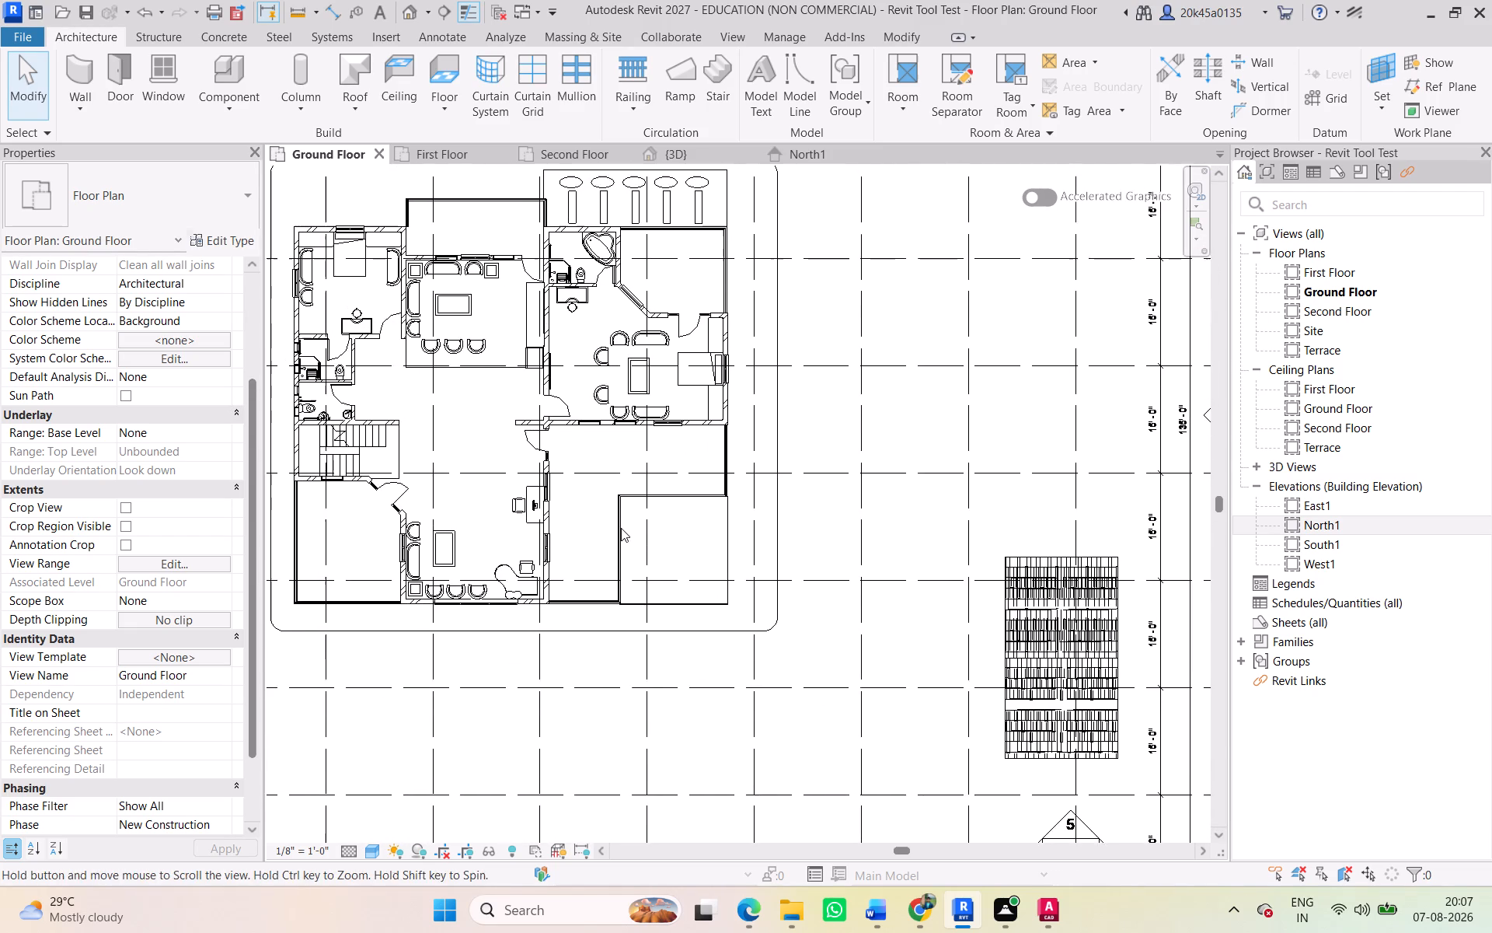
middle_click_drag(580, 383, 629, 468)
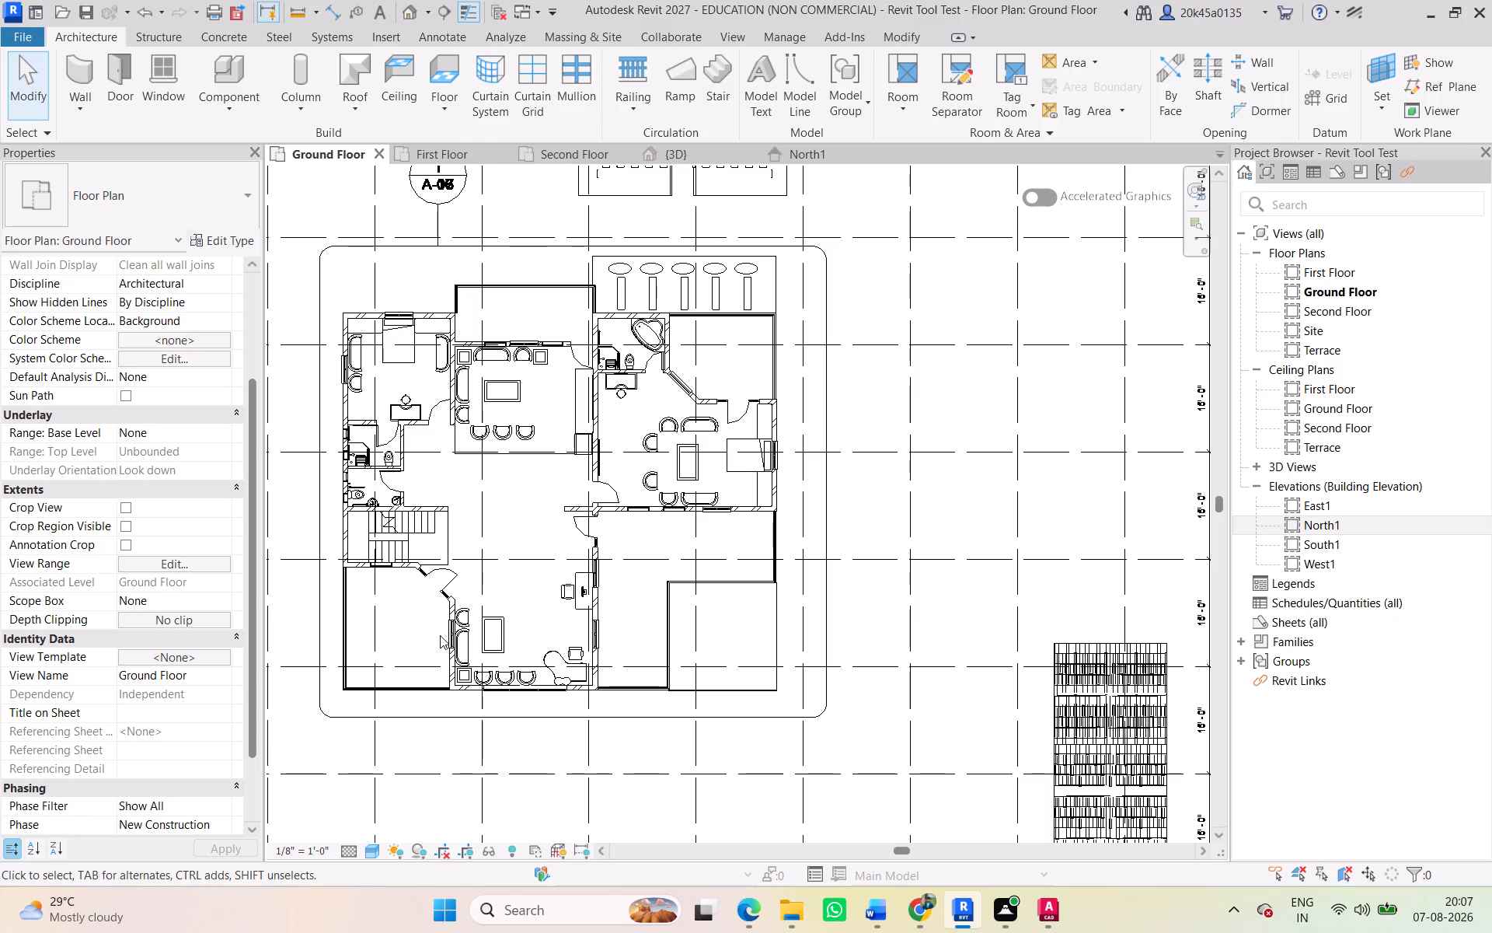
scroll(389, 544, "up", 3)
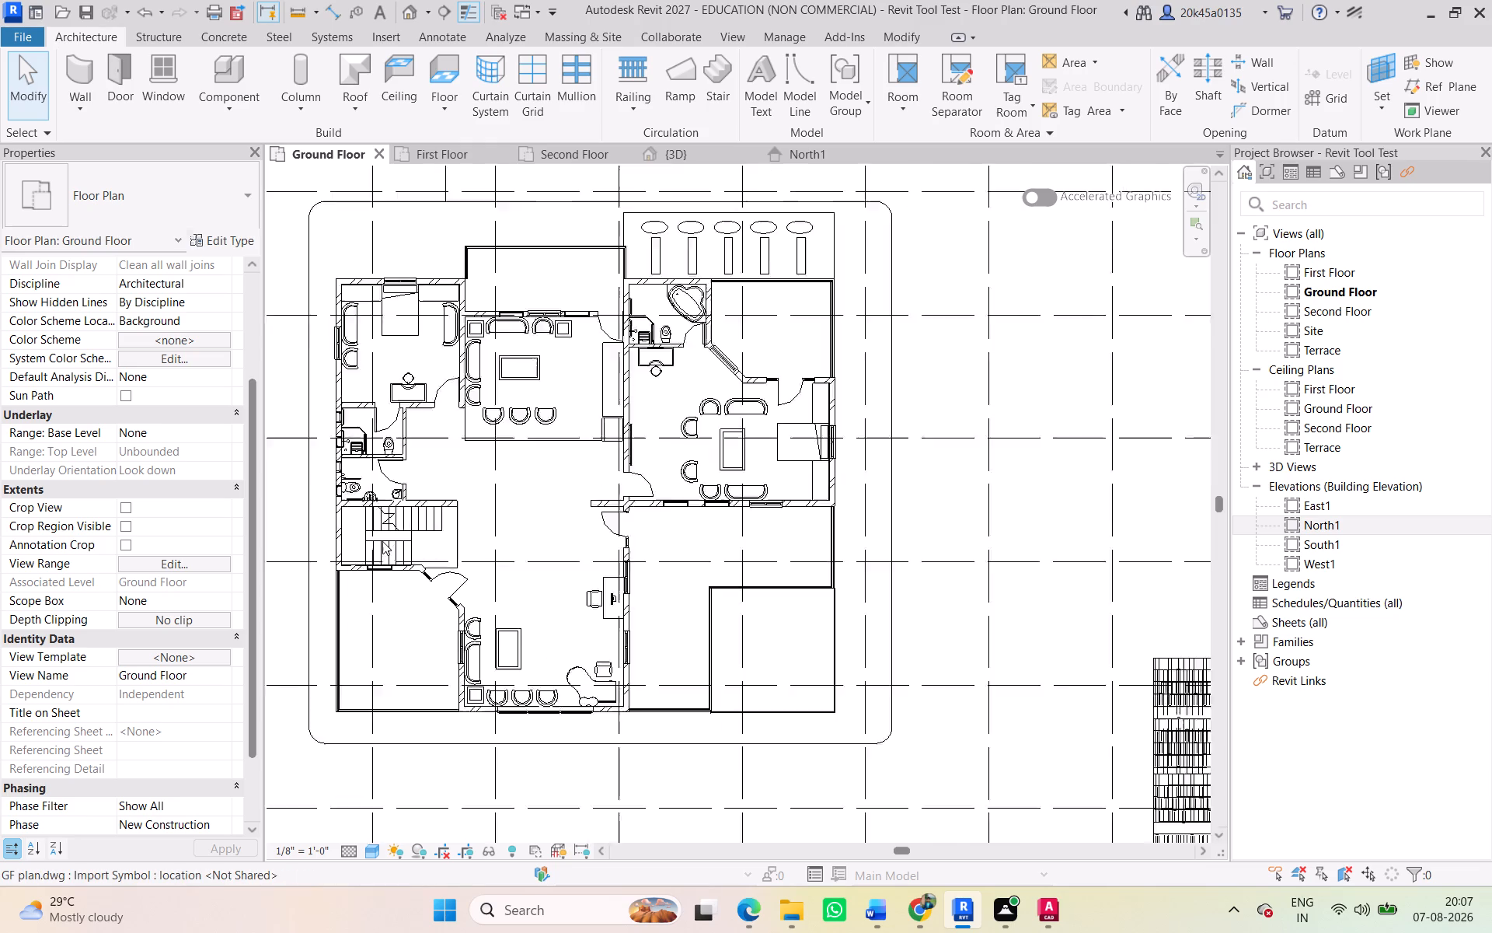
scroll(382, 541, "up", 6)
scroll(363, 531, "down", 12)
middle_click_drag(369, 520, 706, 581)
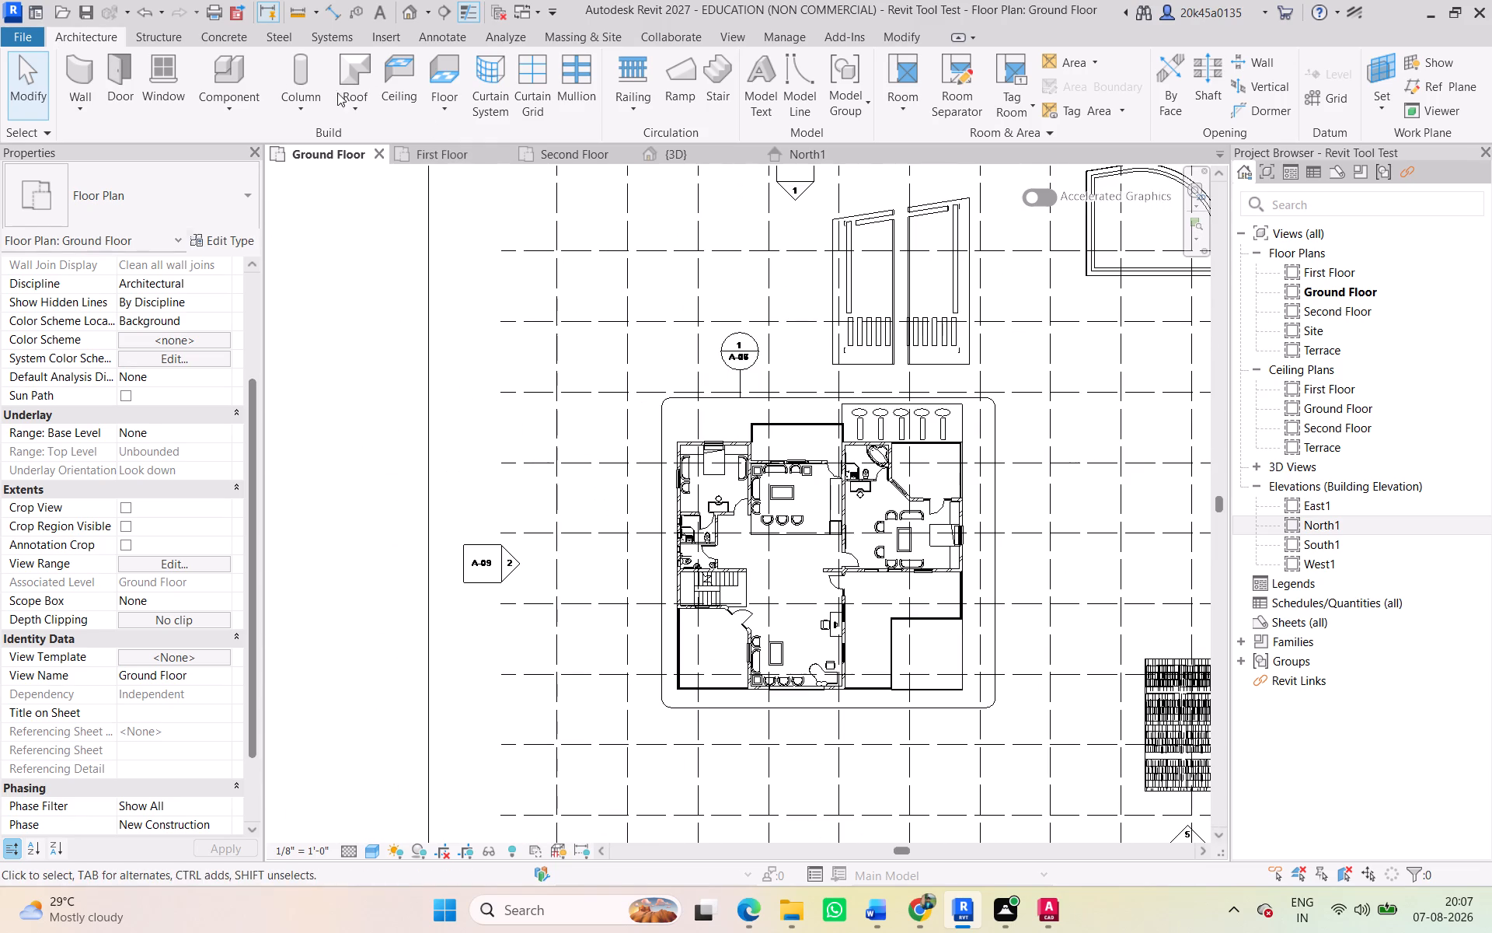
Move the imported First Floor Plan drawing from its inner stair-flight corner to the matching corner of the modelled Ground Floor staircase.
left_click(427, 290)
scroll(437, 313, "down", 2)
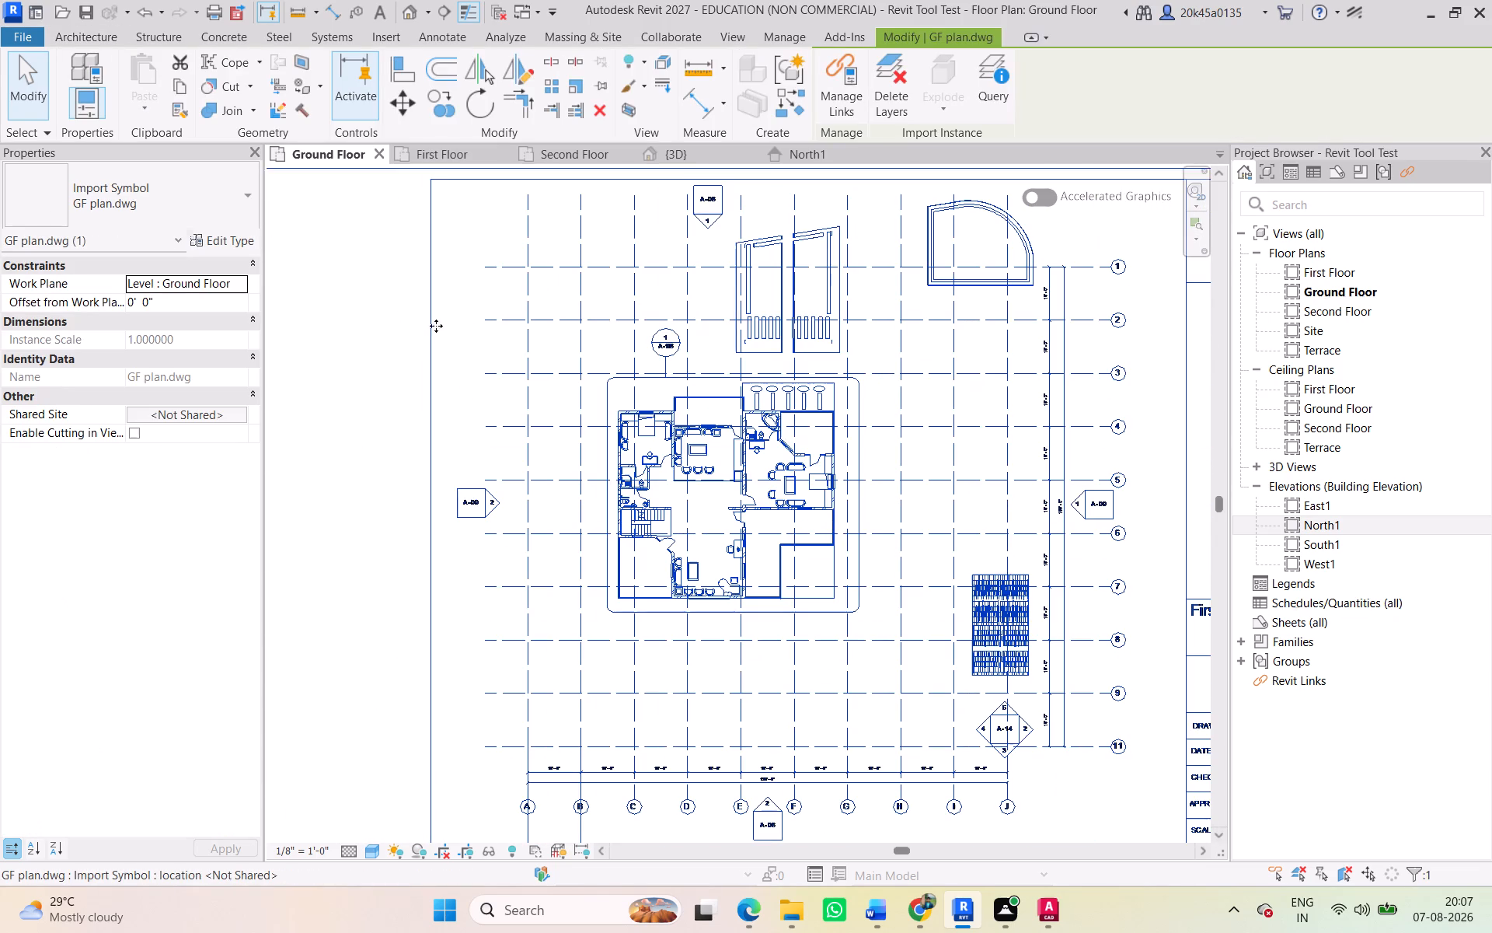
left_click(410, 108)
scroll(605, 404, "up", 5)
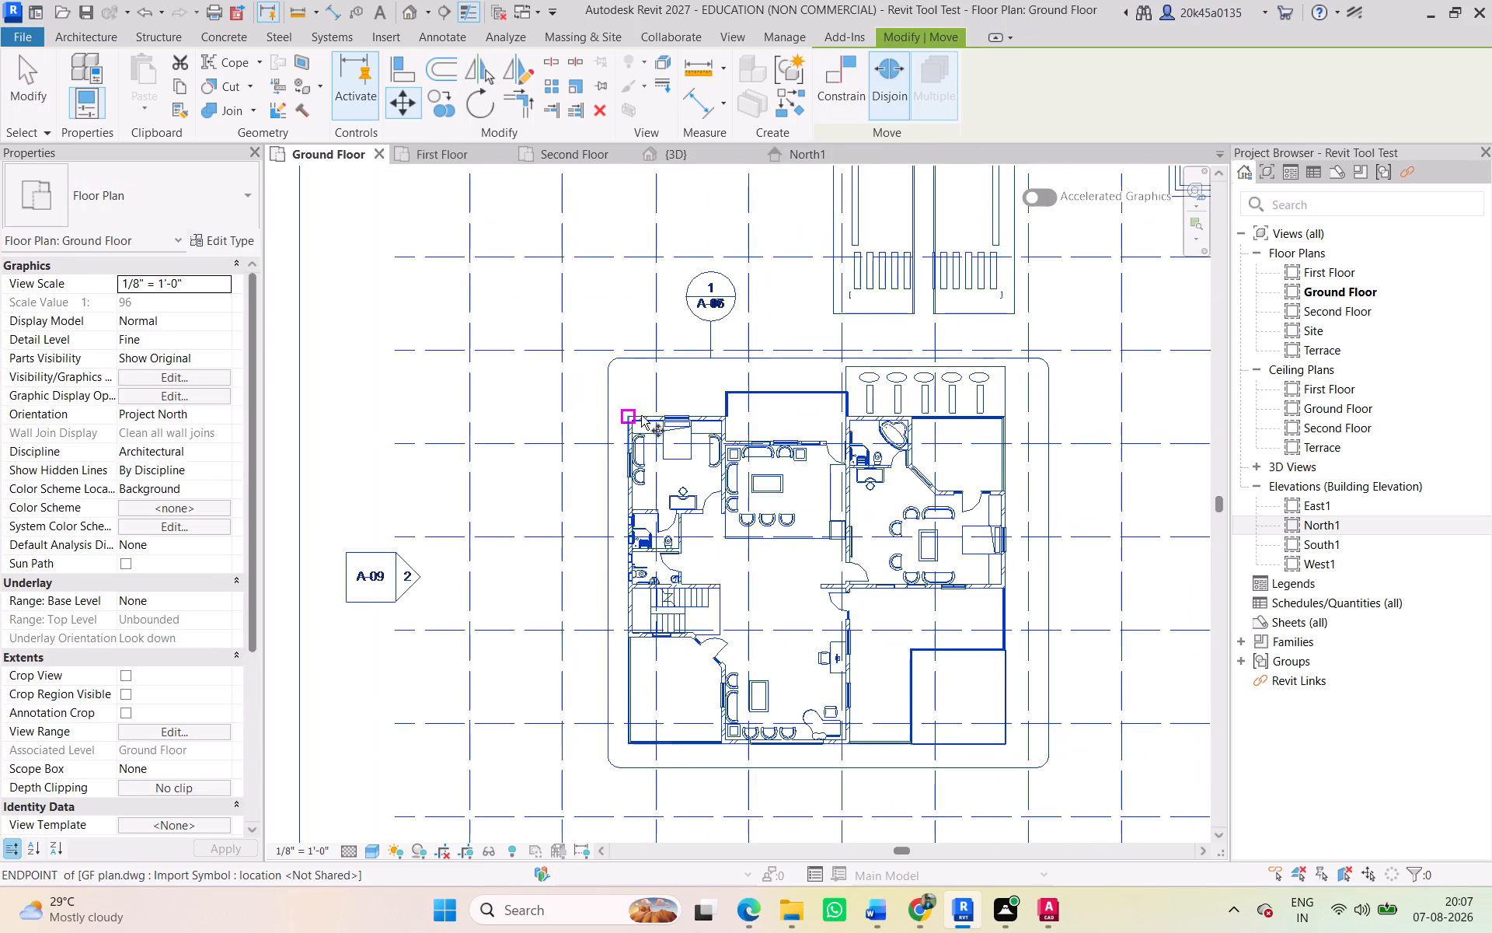
scroll(641, 415, "up", 10)
scroll(622, 416, "down", 4)
middle_click_drag(614, 414, 518, 362)
scroll(612, 340, "down", 2)
middle_click_drag(612, 340, 612, 276)
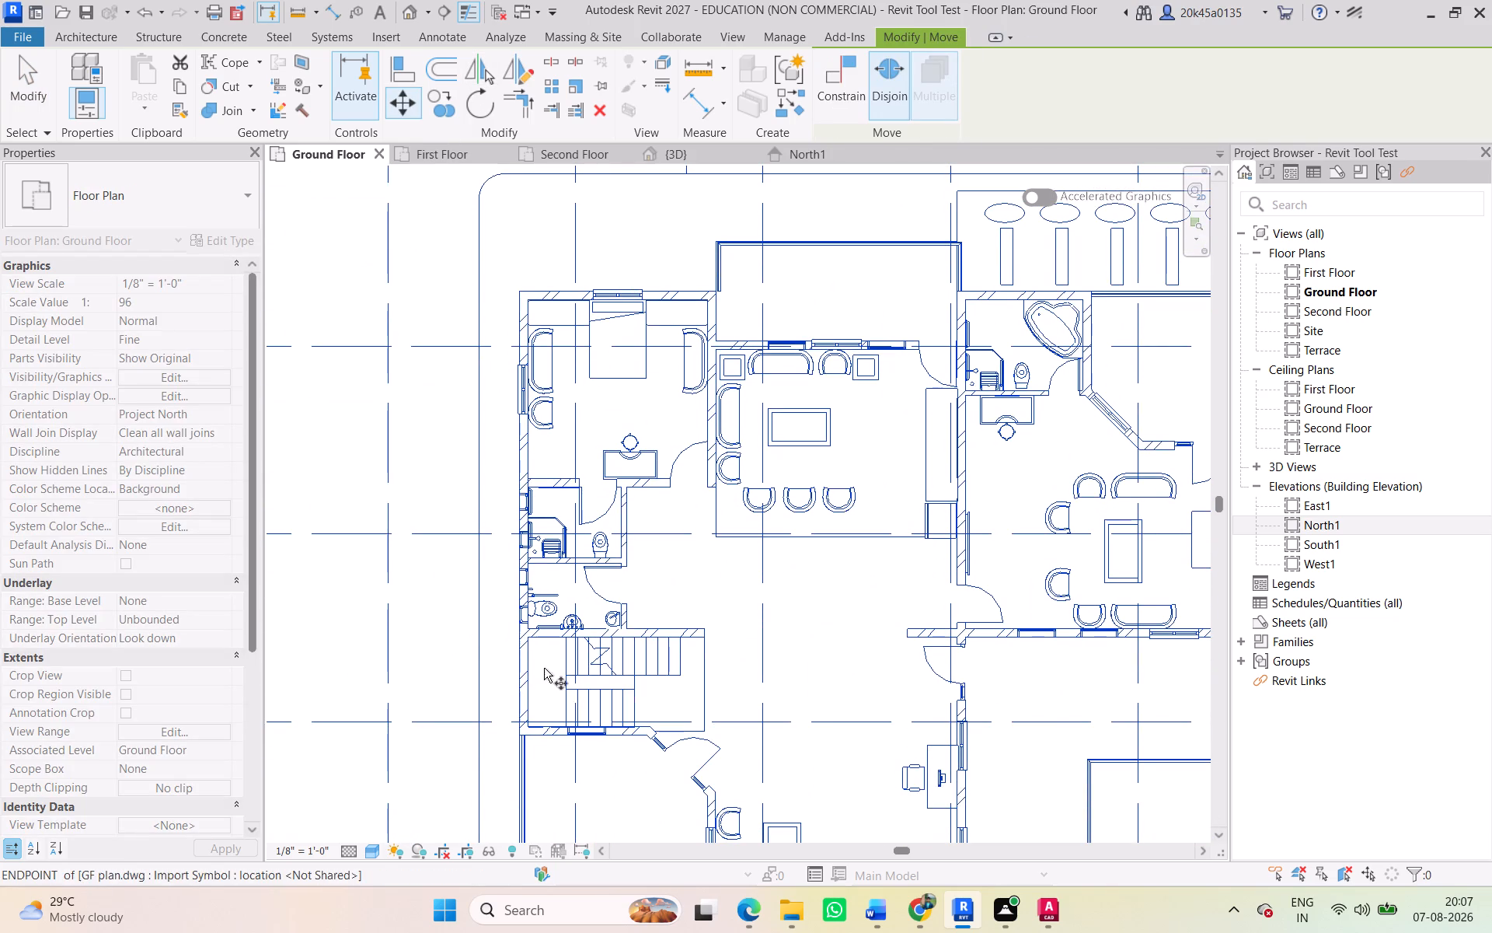
scroll(577, 653, "up", 11)
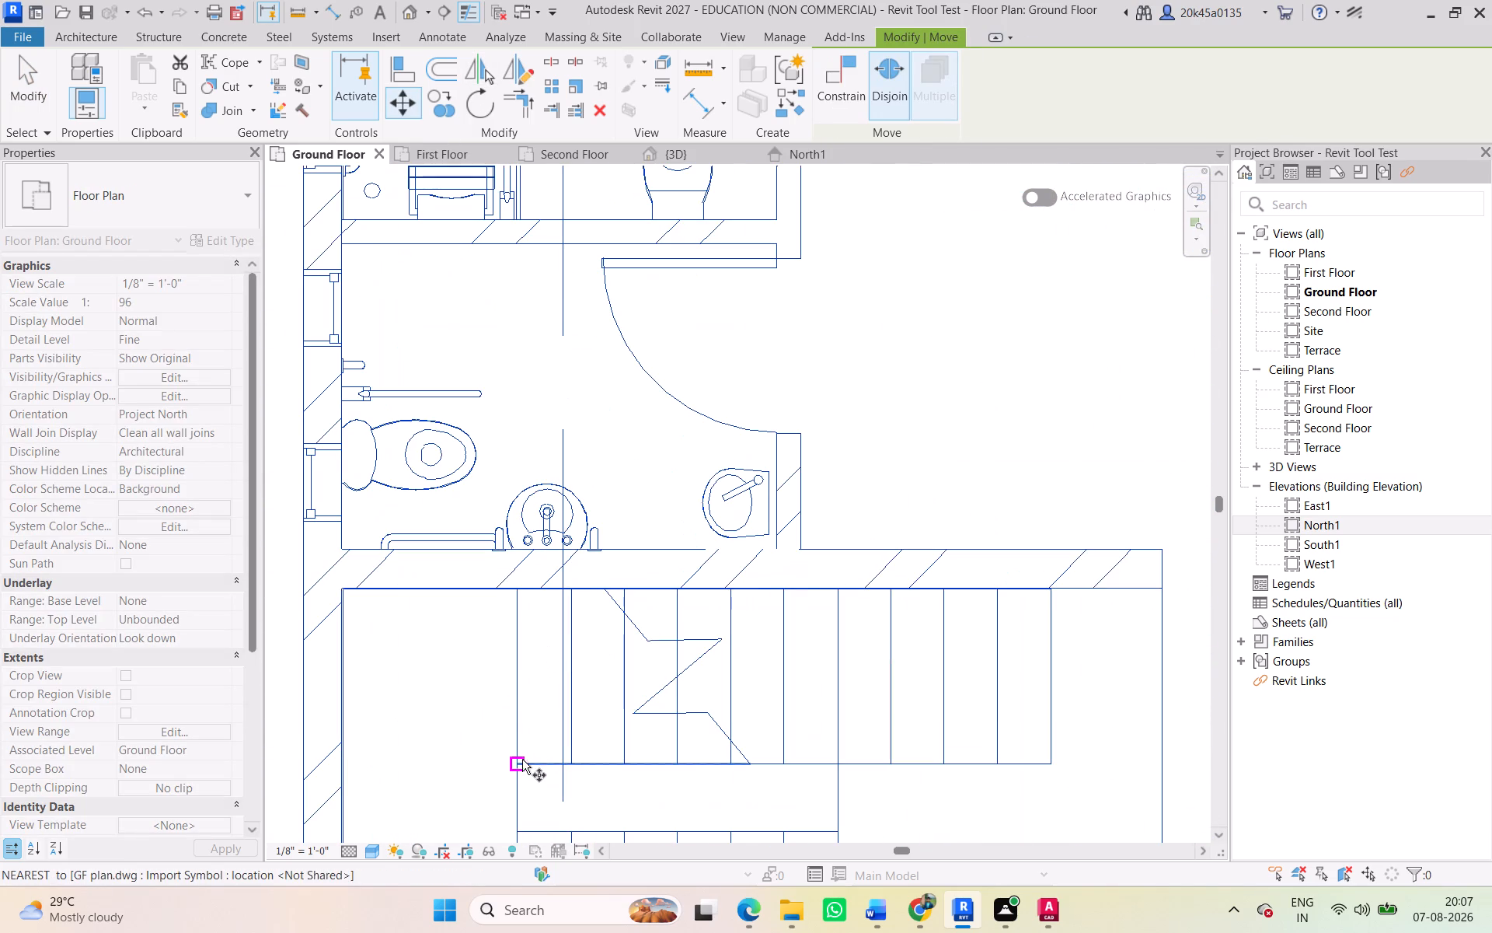
left_click(518, 761)
scroll(431, 644, "down", 7)
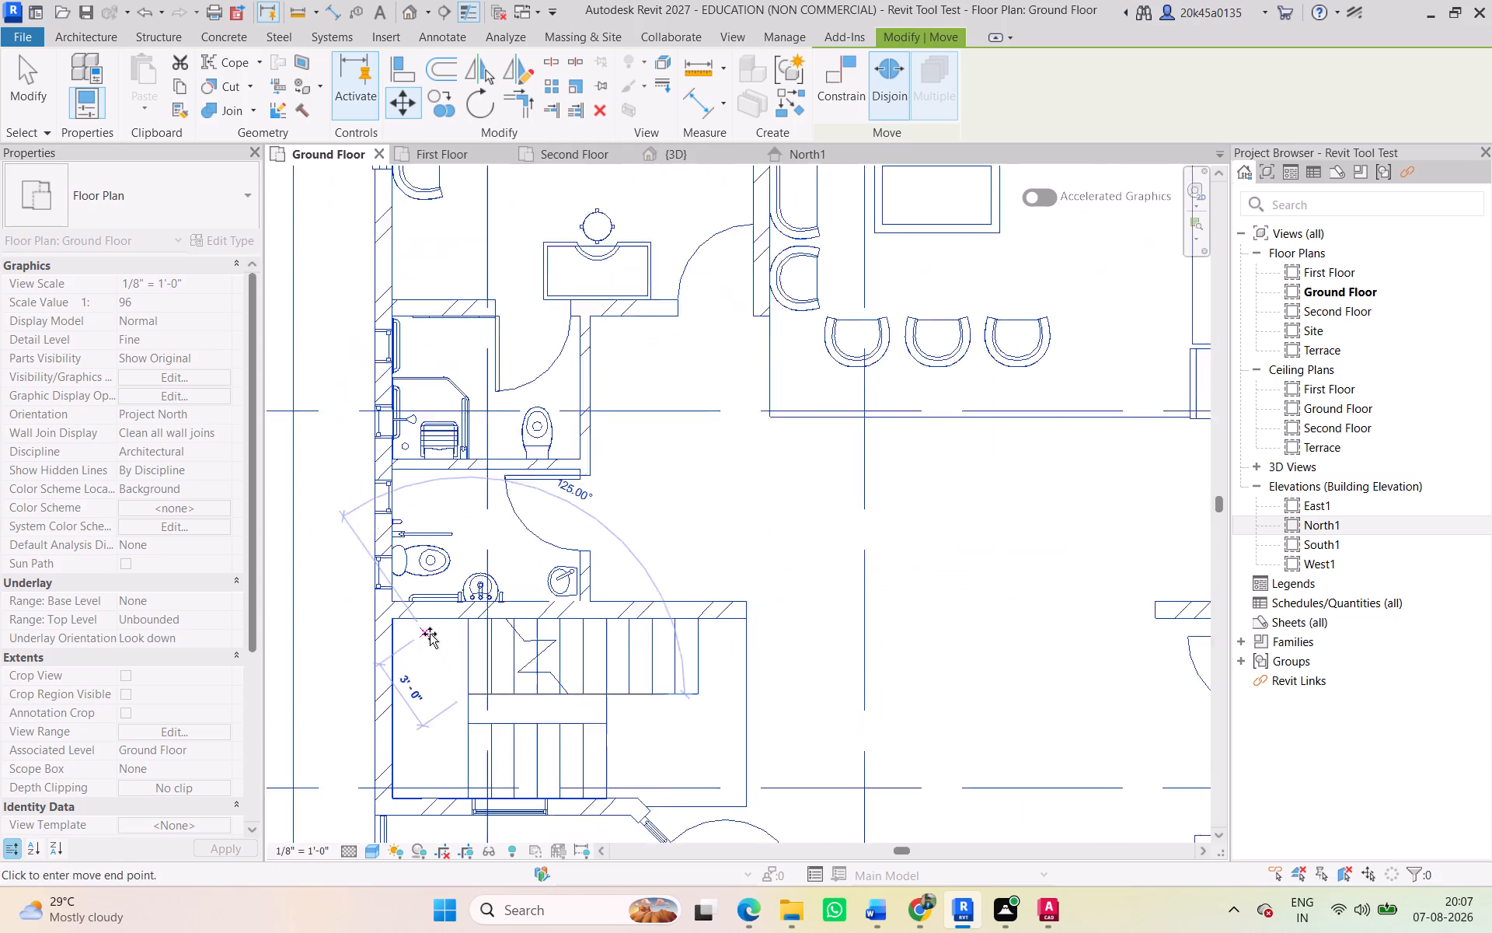
scroll(431, 632, "down", 13)
middle_click_drag(427, 630, 856, 577)
scroll(435, 577, "down", 3)
middle_click_drag(435, 577, 497, 577)
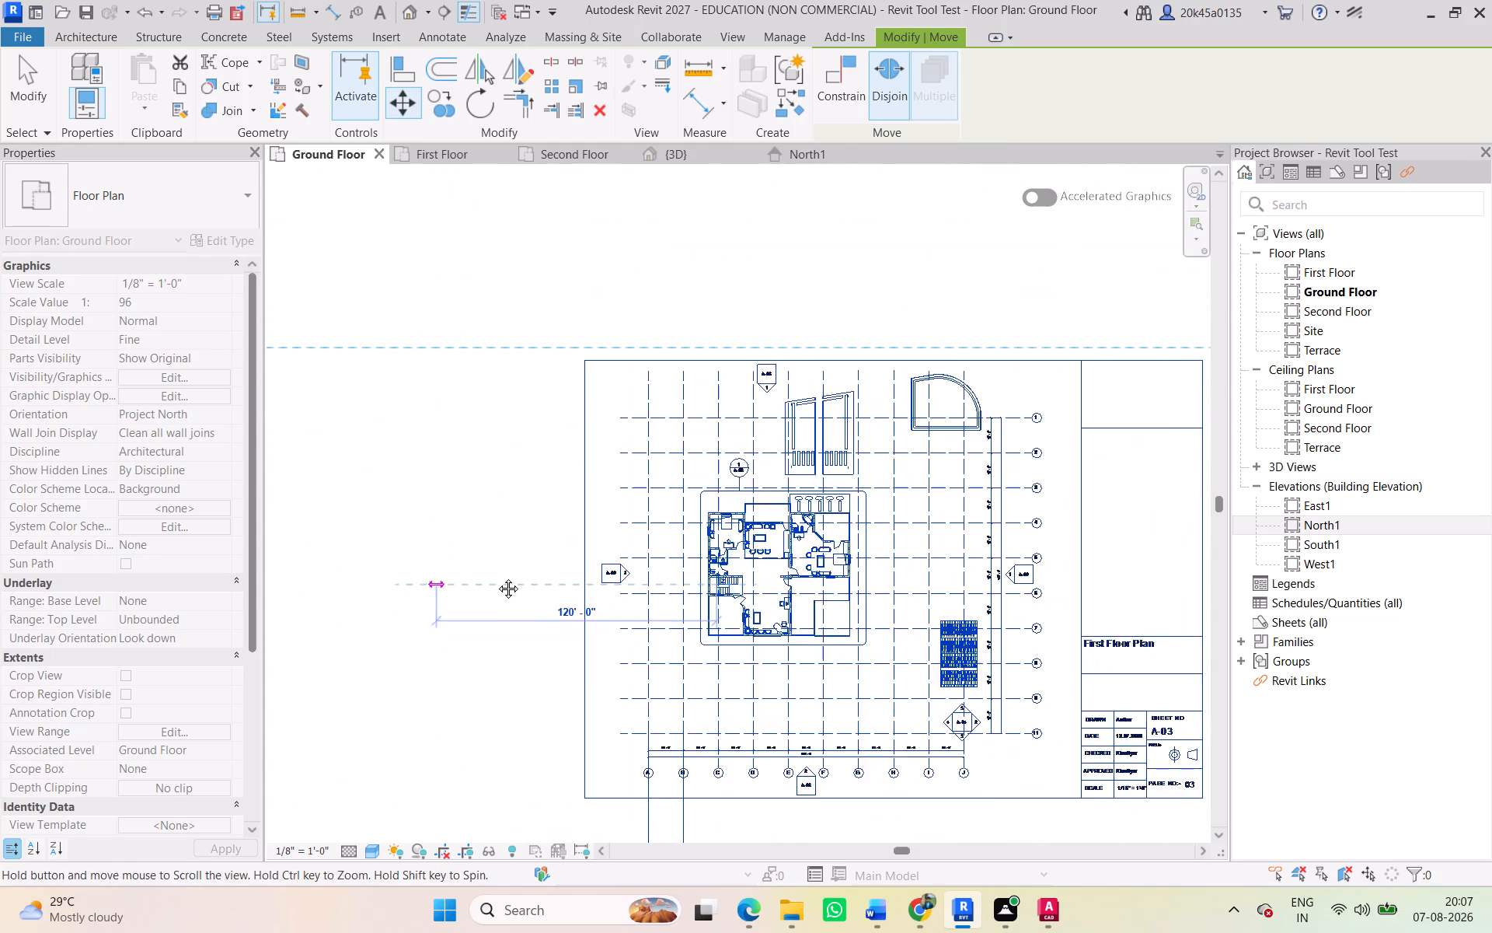
middle_click_drag(497, 577, 988, 577)
middle_click_drag(444, 610, 880, 613)
scroll(695, 599, "up", 5)
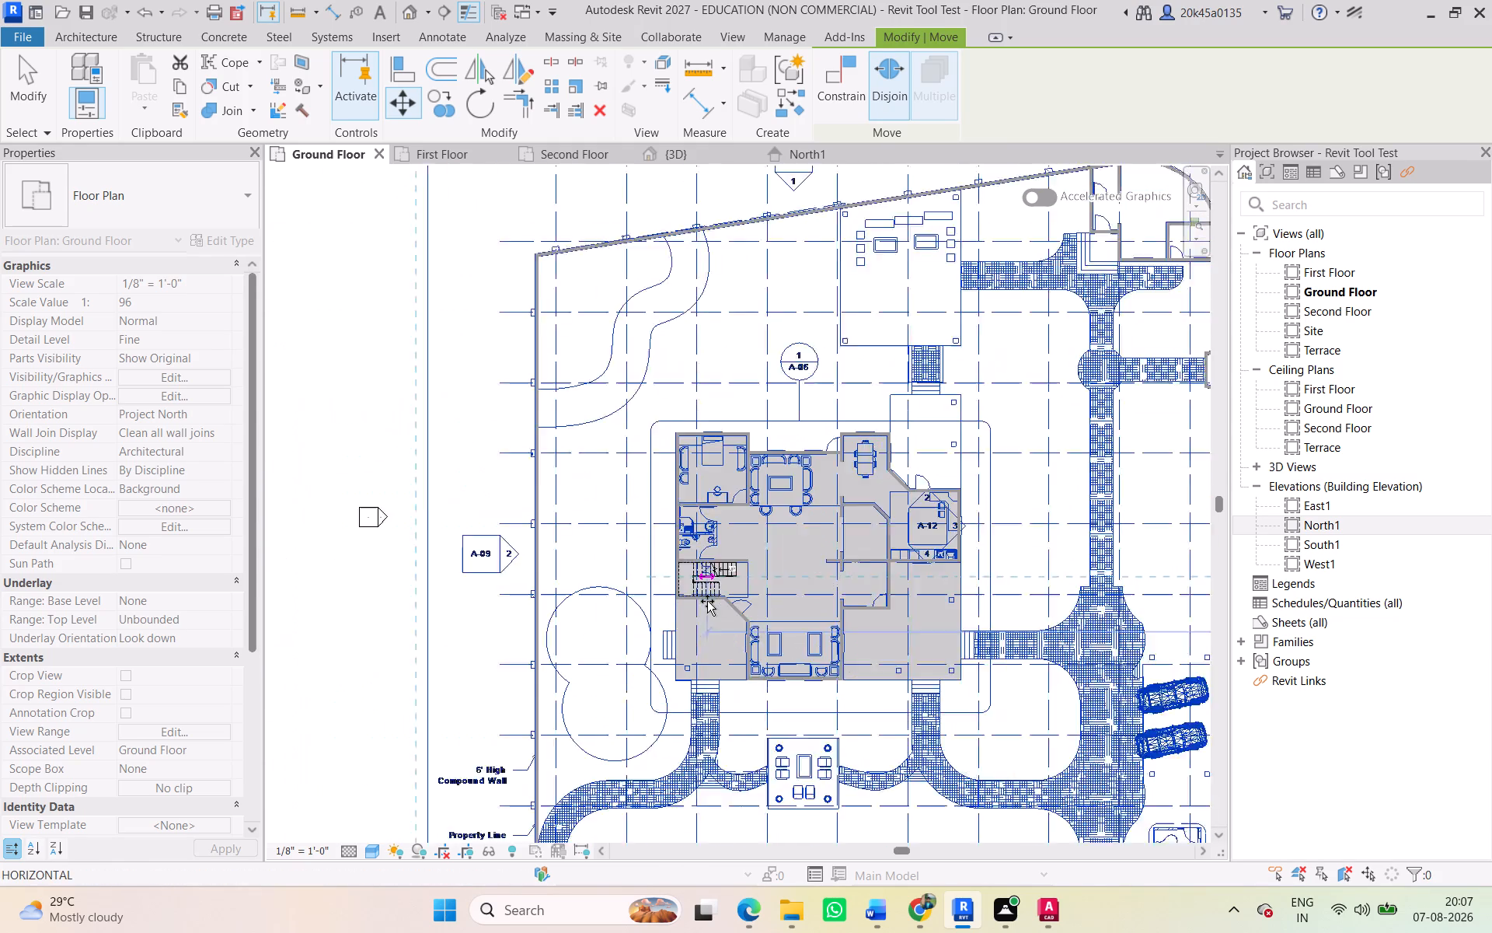
scroll(707, 601, "up", 12)
scroll(776, 564, "up", 6)
middle_click_drag(795, 571, 598, 585)
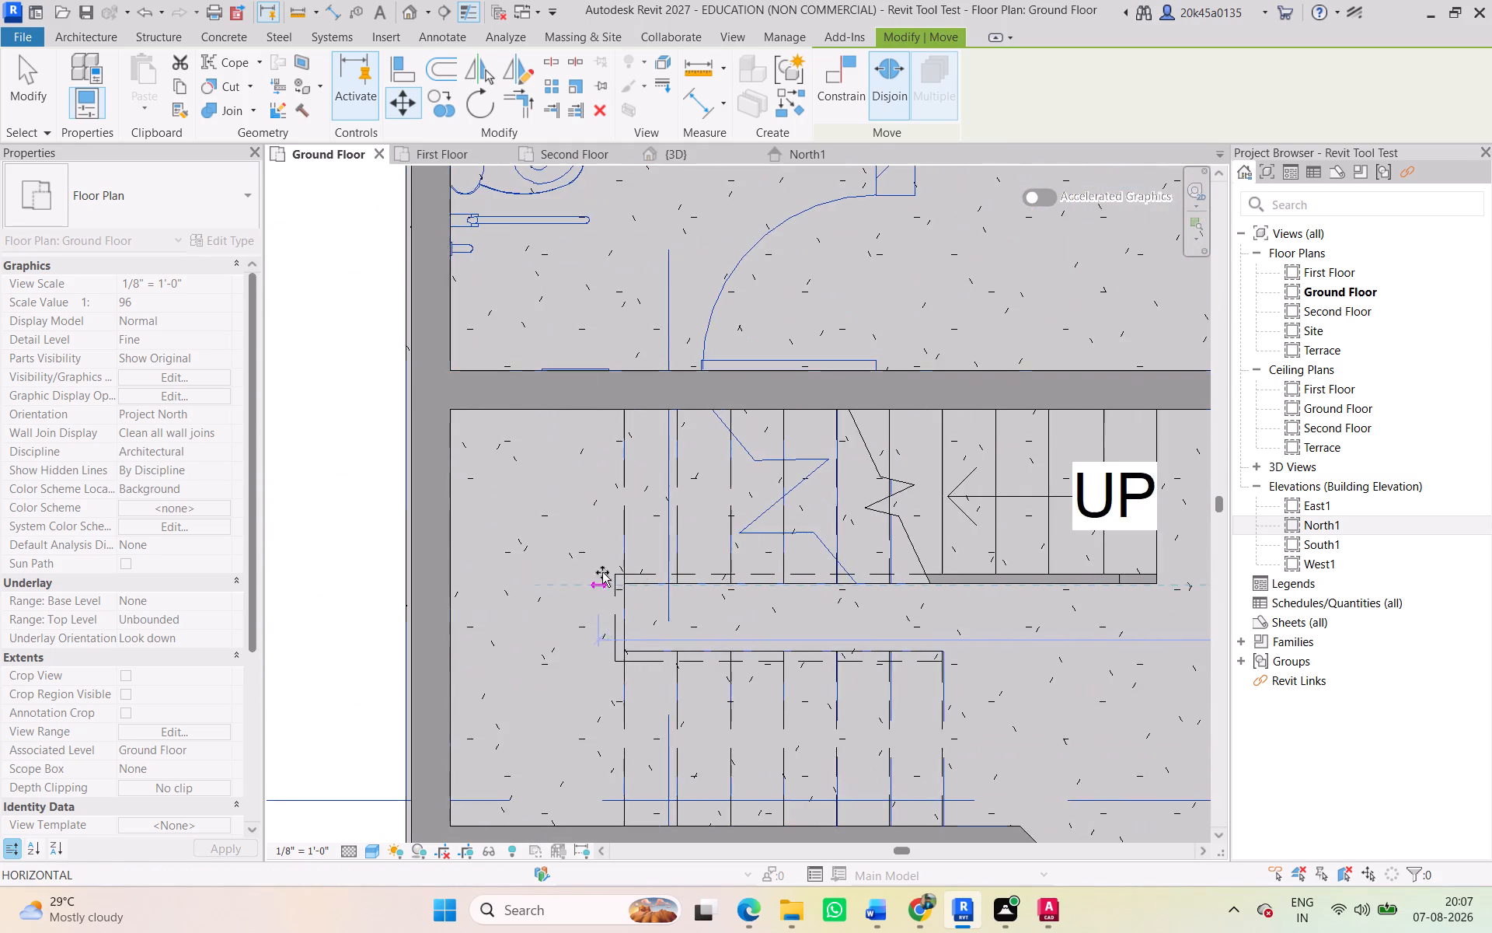
scroll(644, 574, "up", 15)
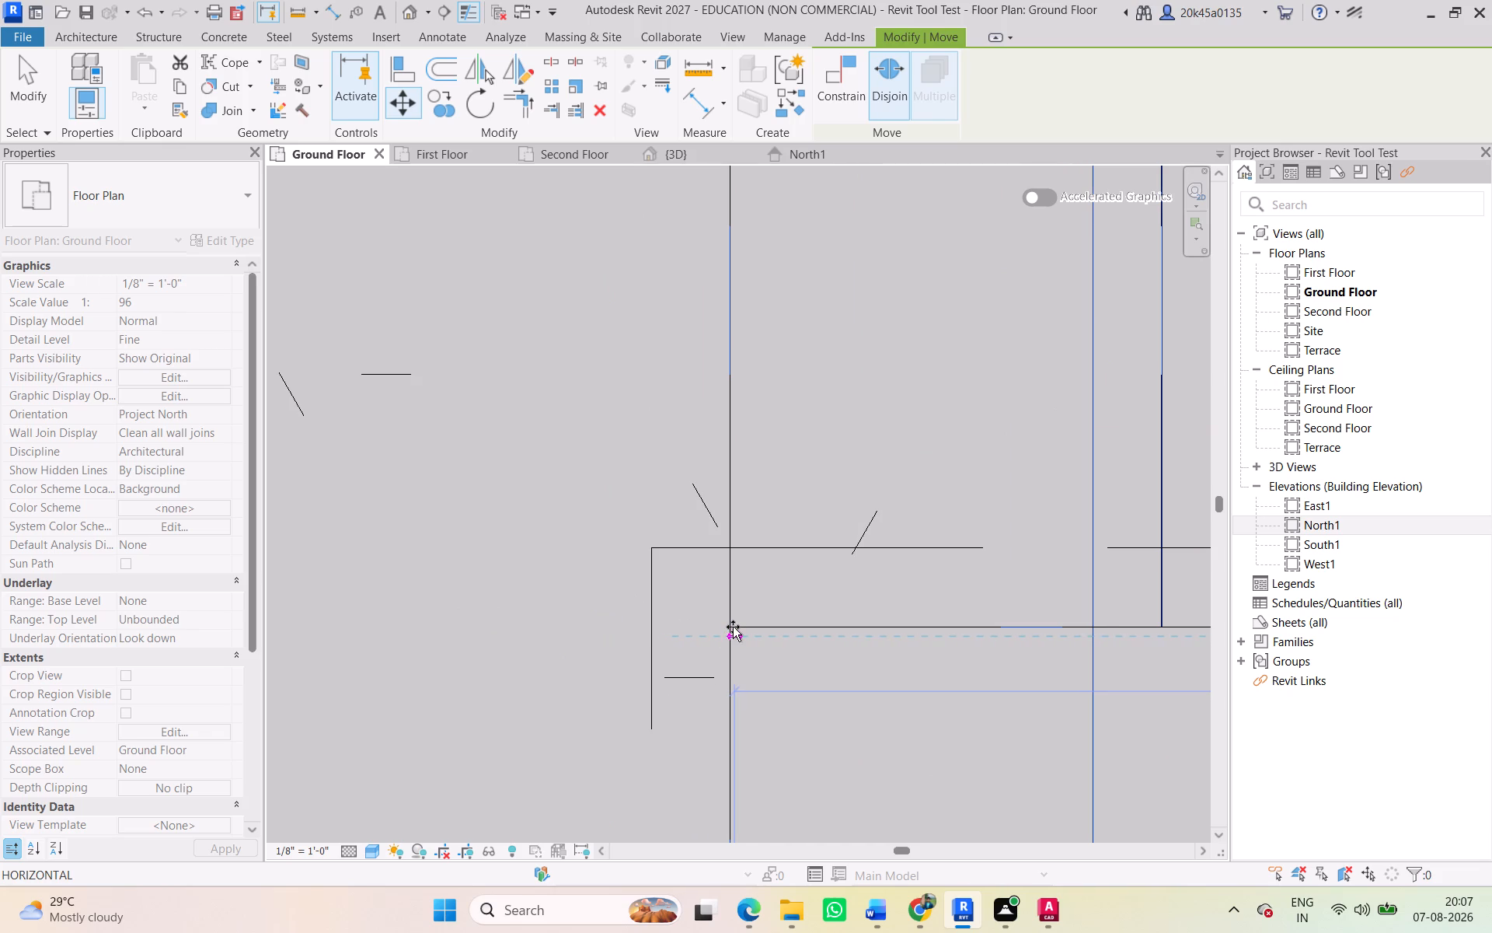
scroll(733, 626, "up", 9)
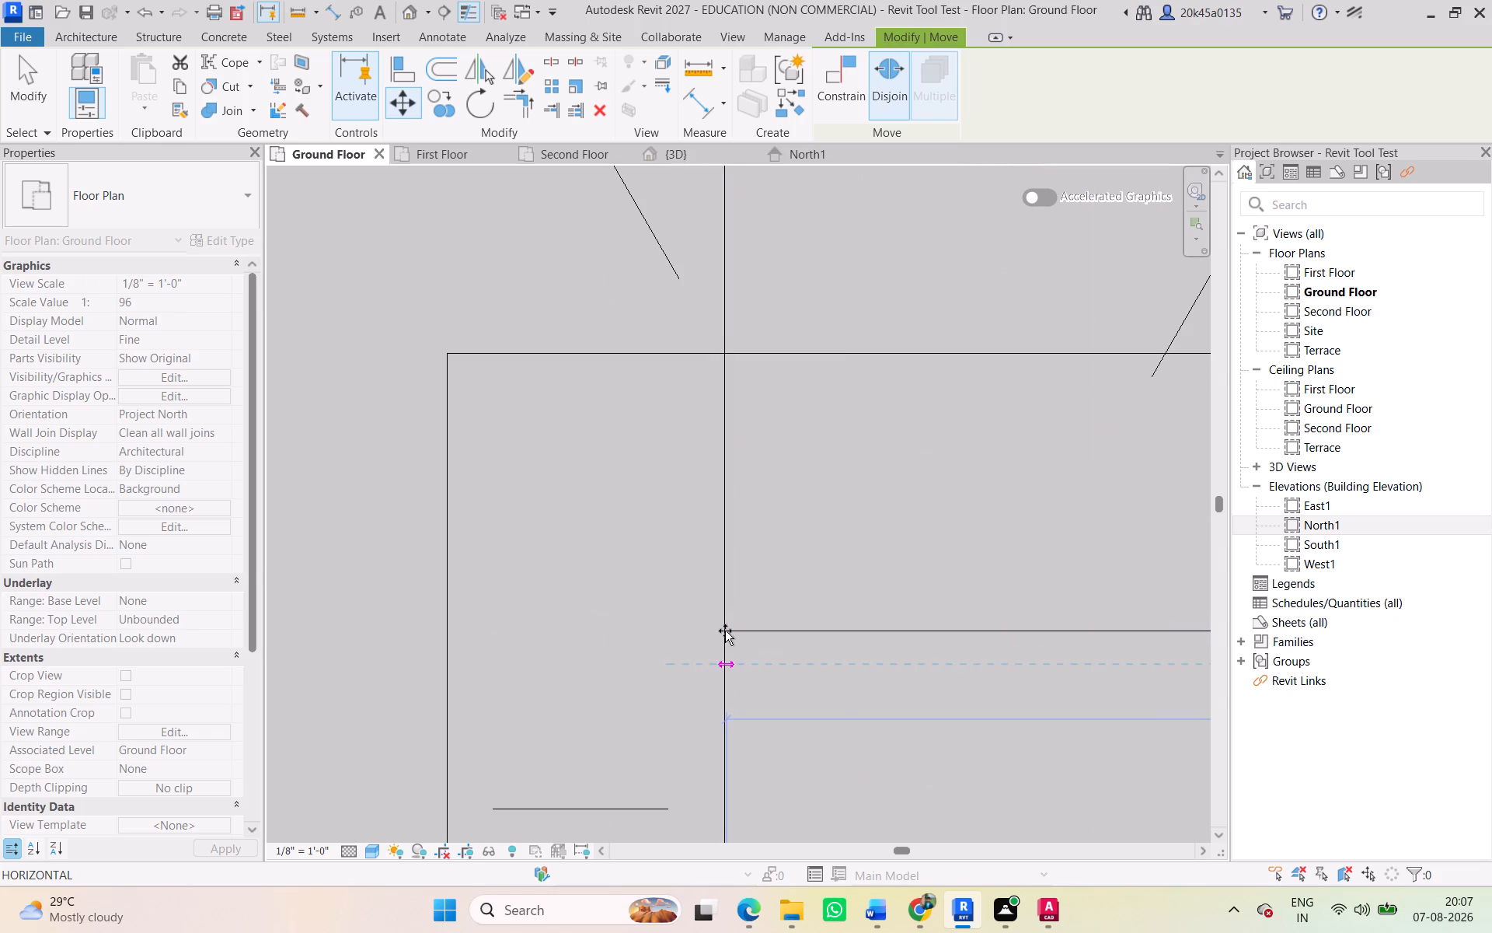
left_click(830, 71)
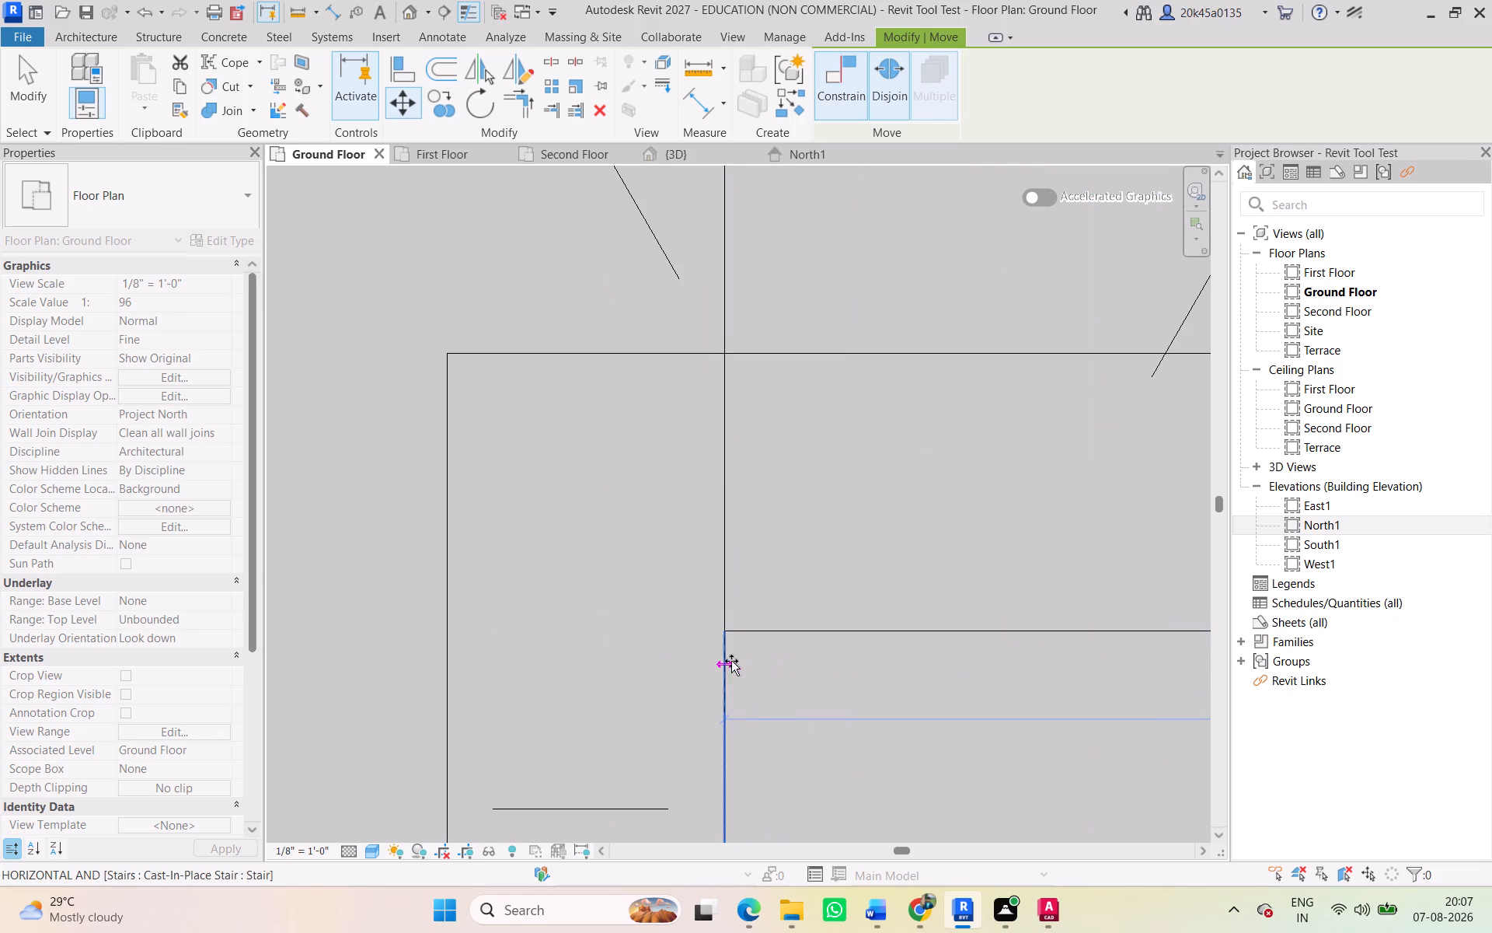
left_click(824, 107)
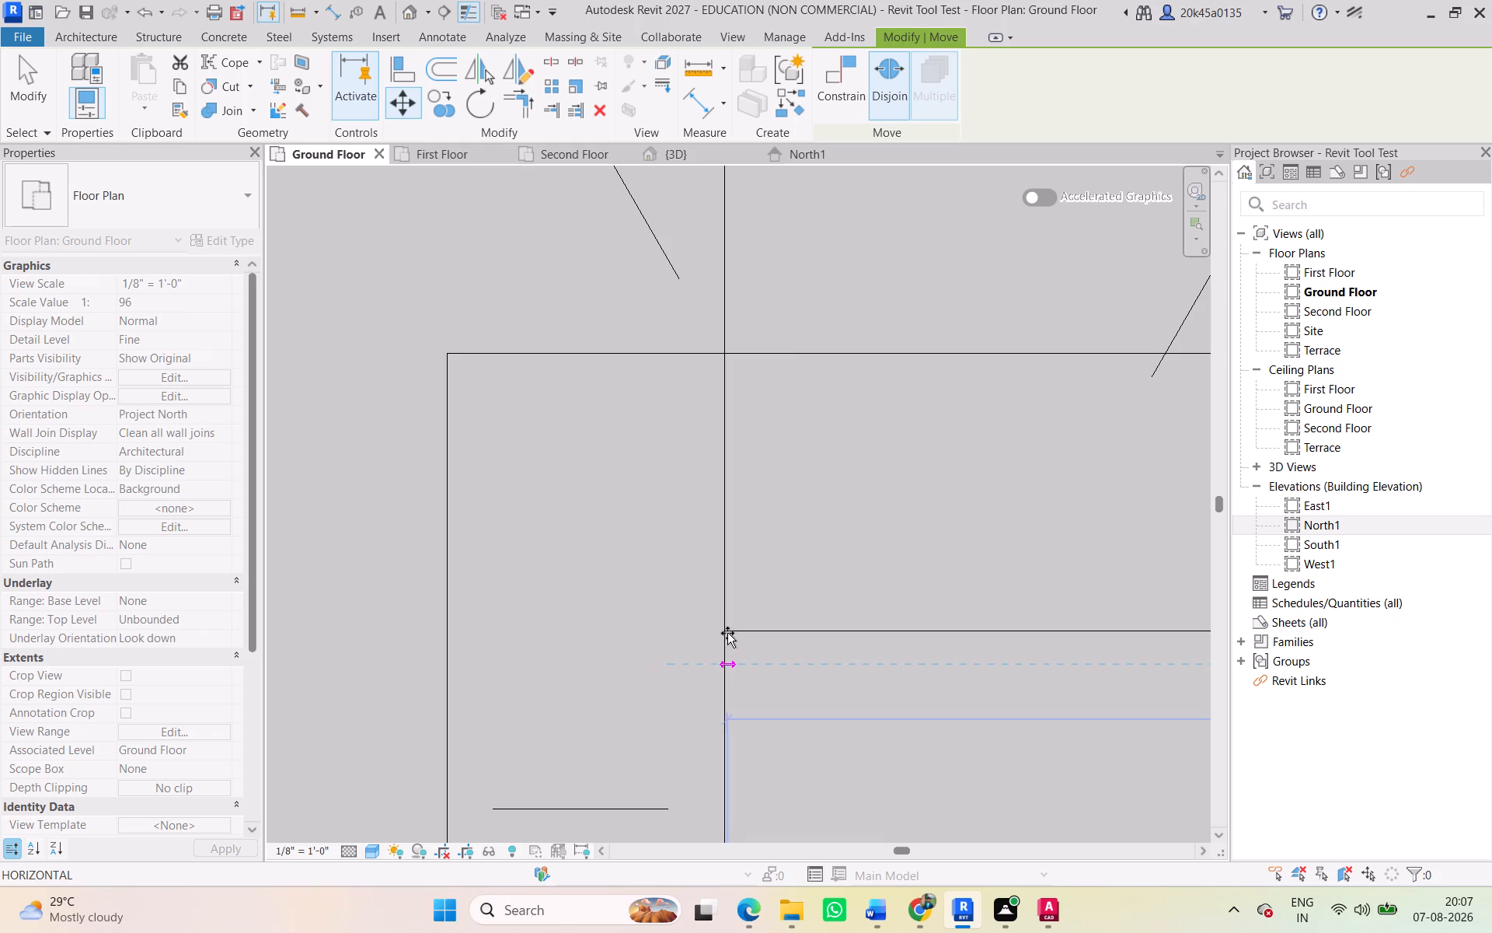
scroll(730, 612, "up", 12)
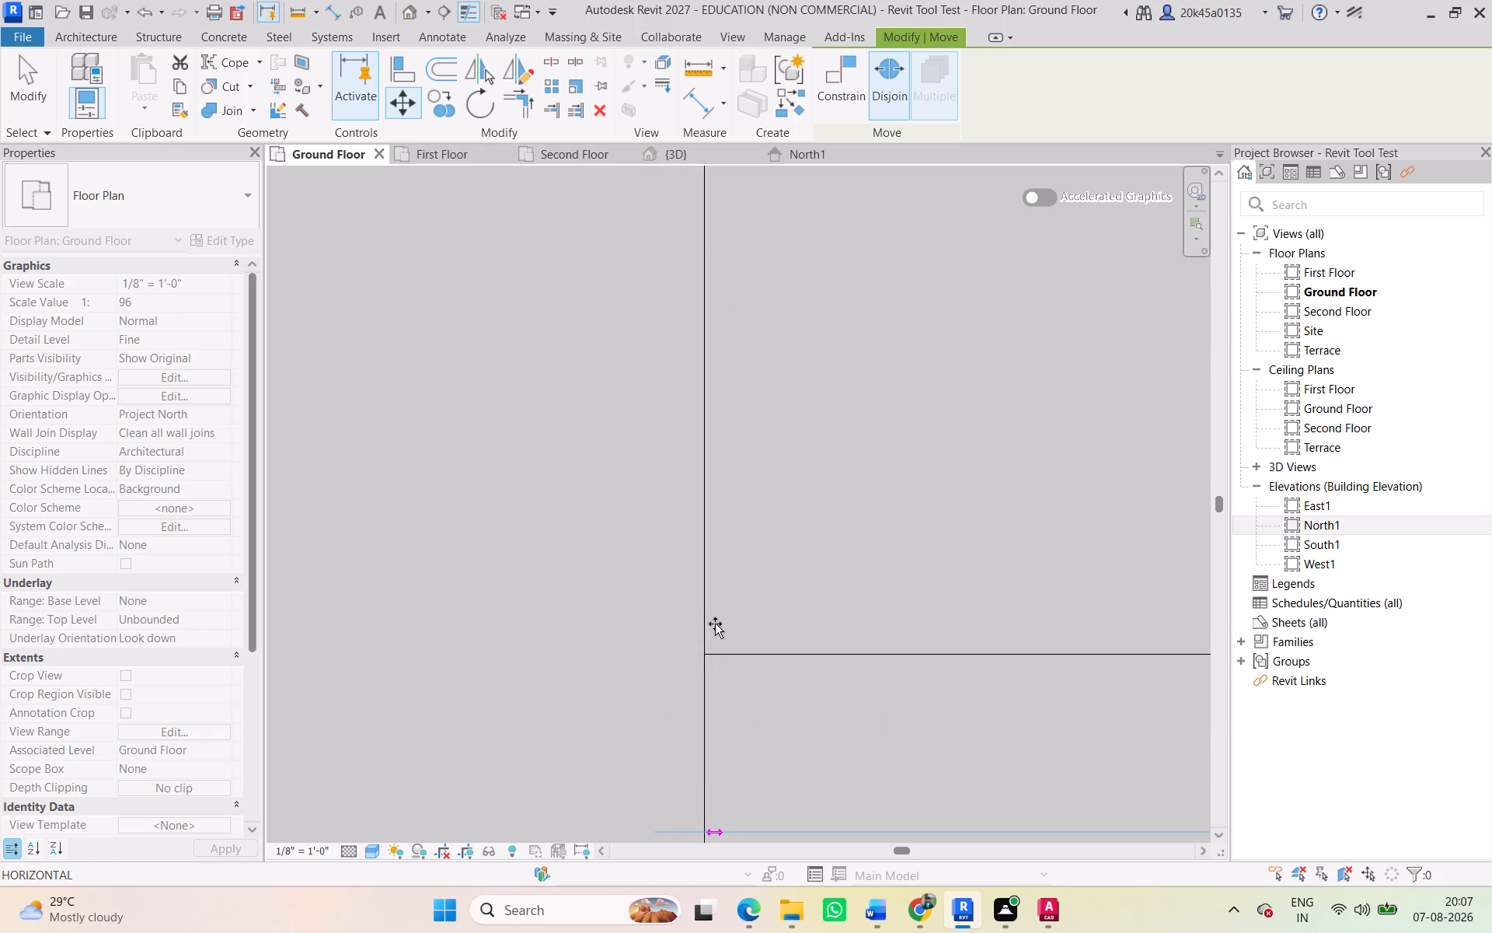
left_click(833, 68)
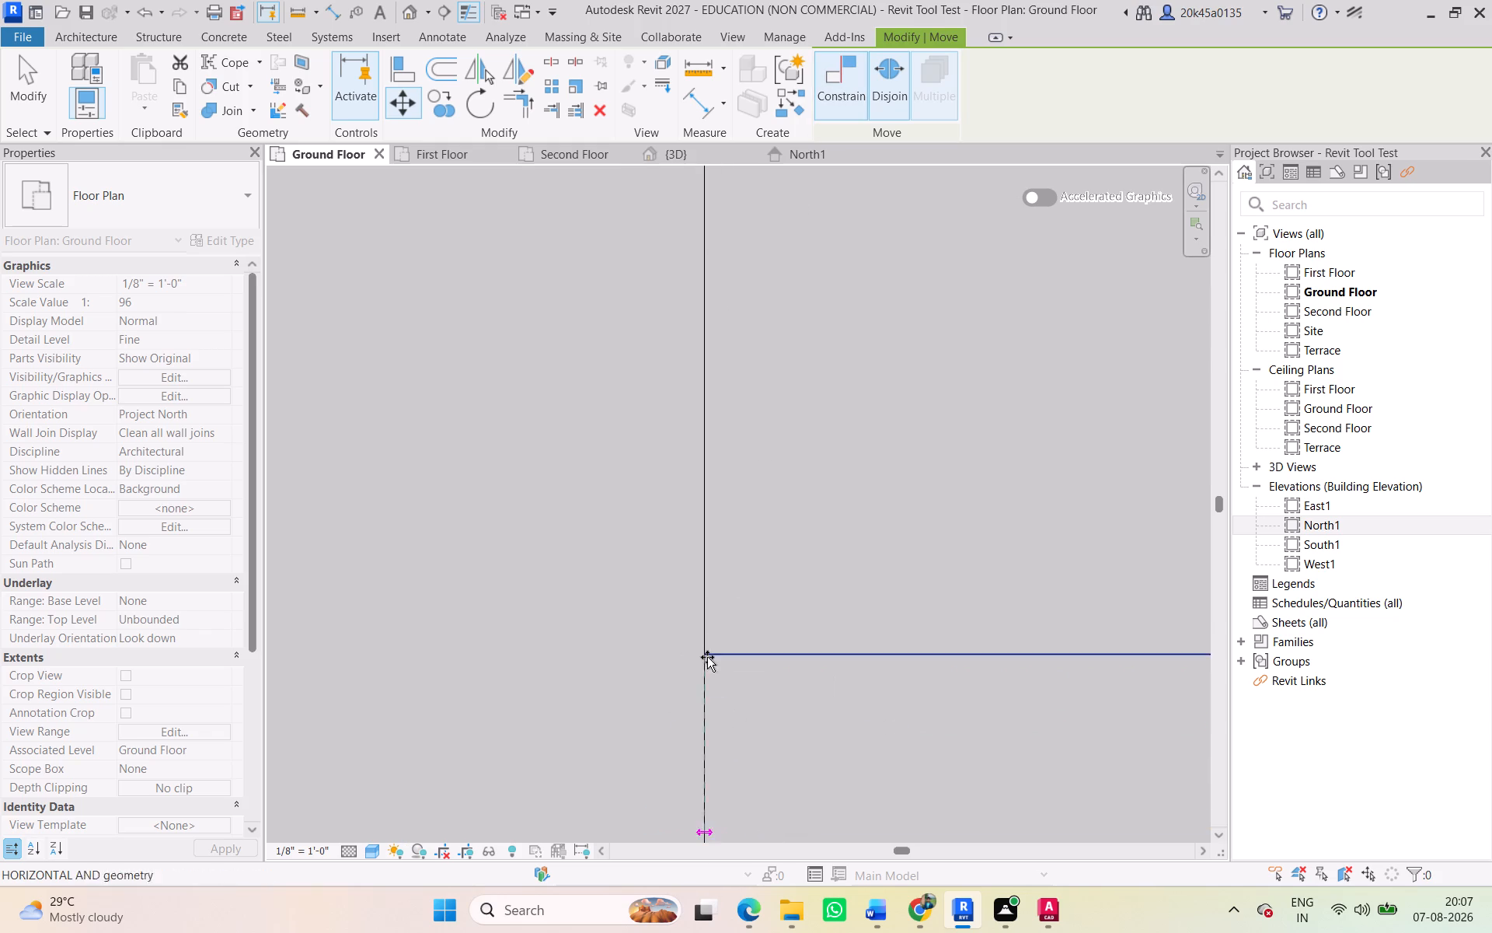
scroll(710, 663, "down", 4)
middle_click_drag(703, 658, 689, 599)
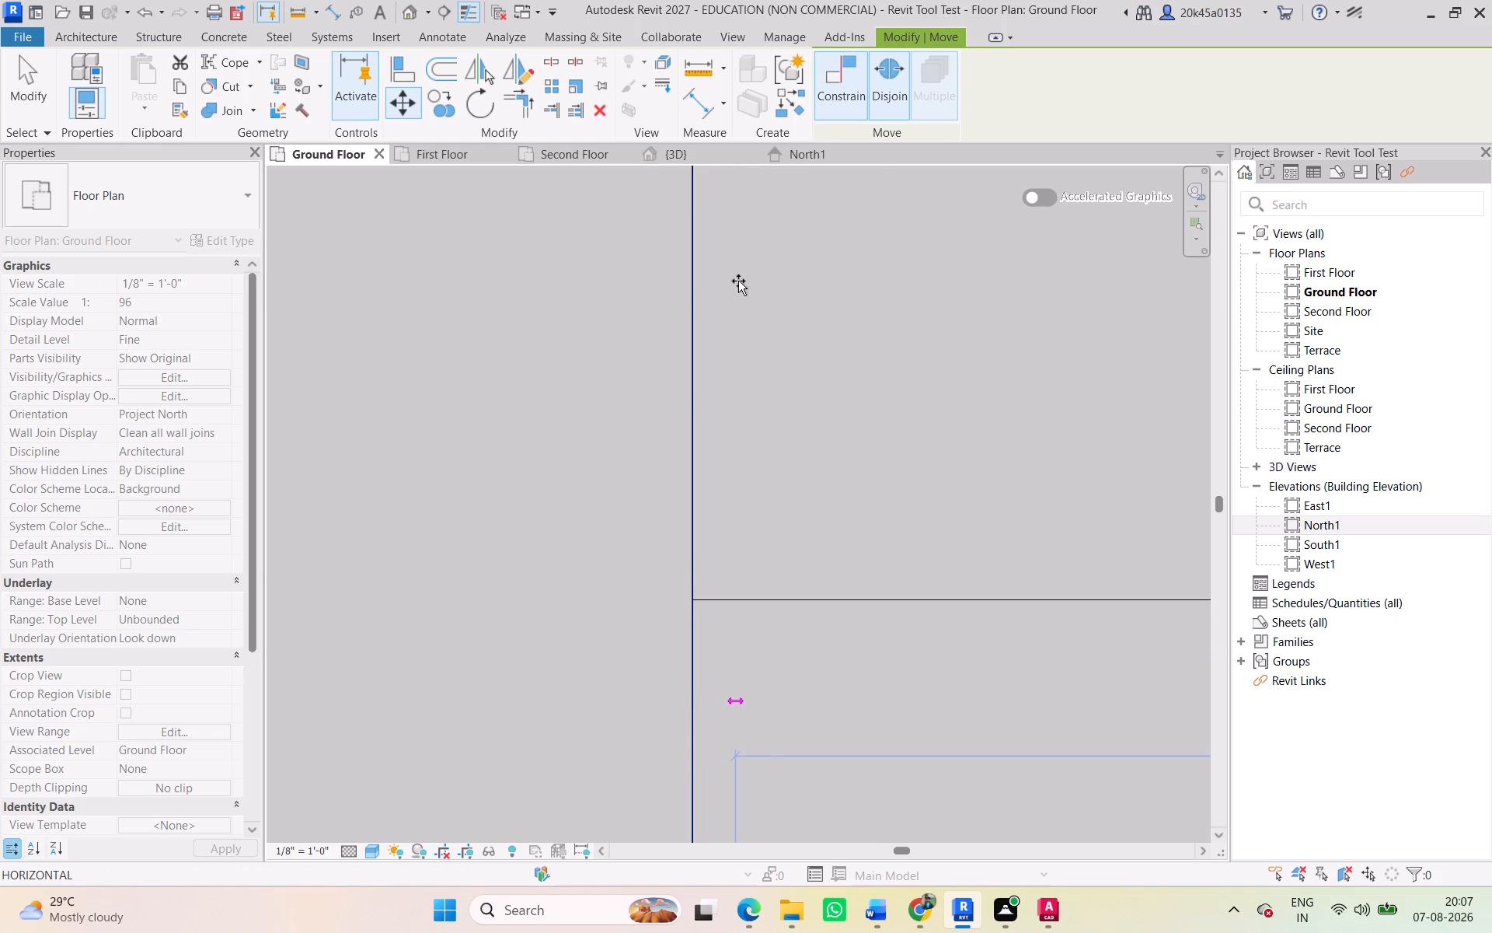
left_click(812, 104)
left_click(814, 103)
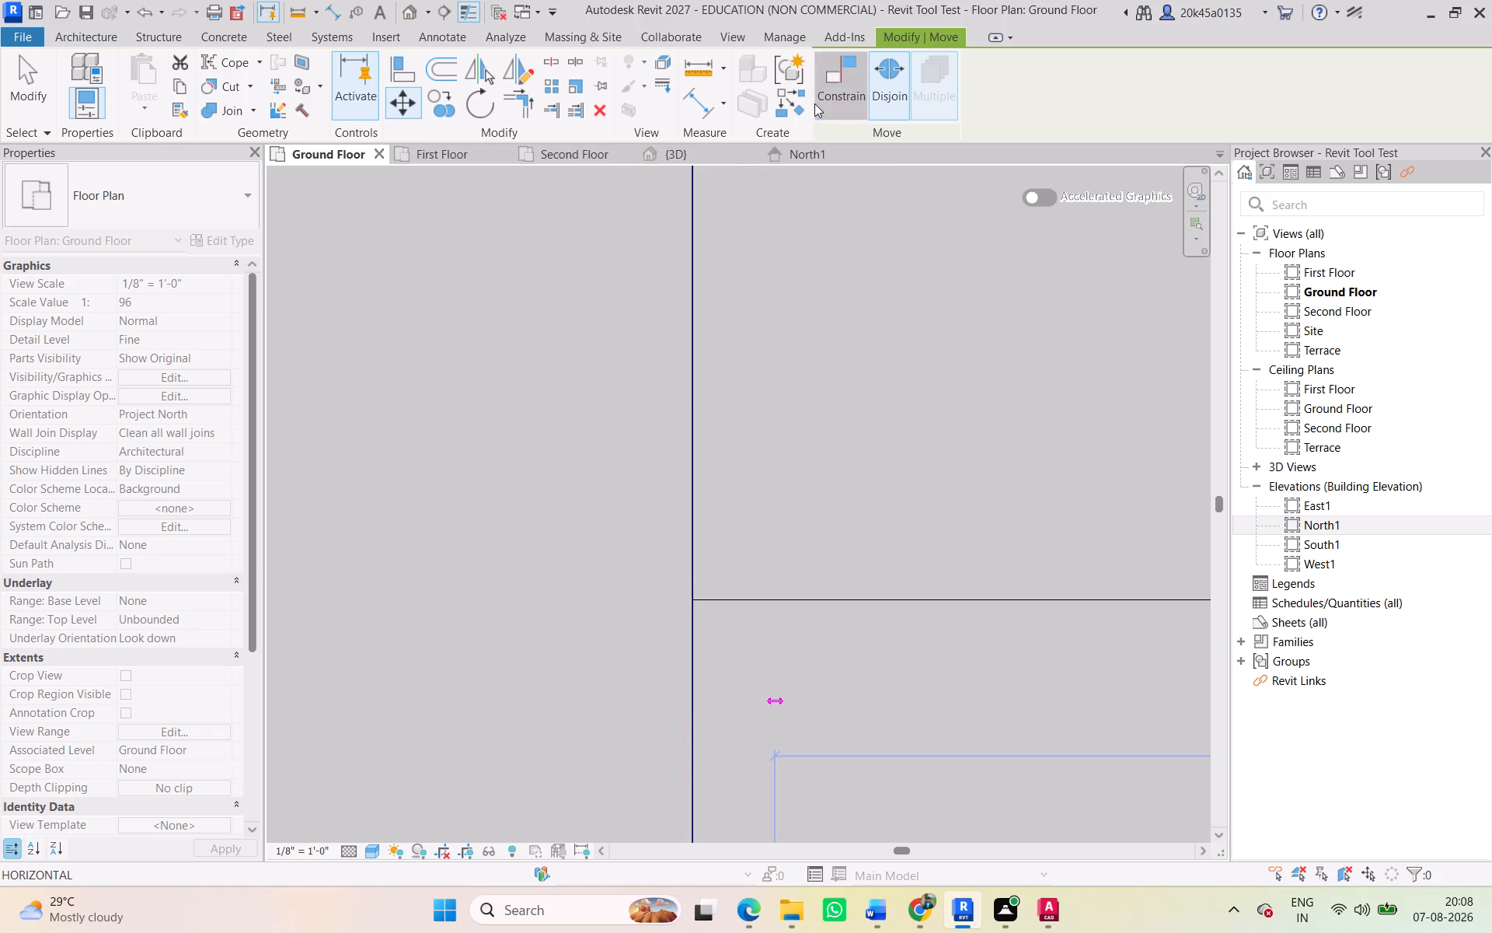
left_click(824, 103)
left_click(824, 103)
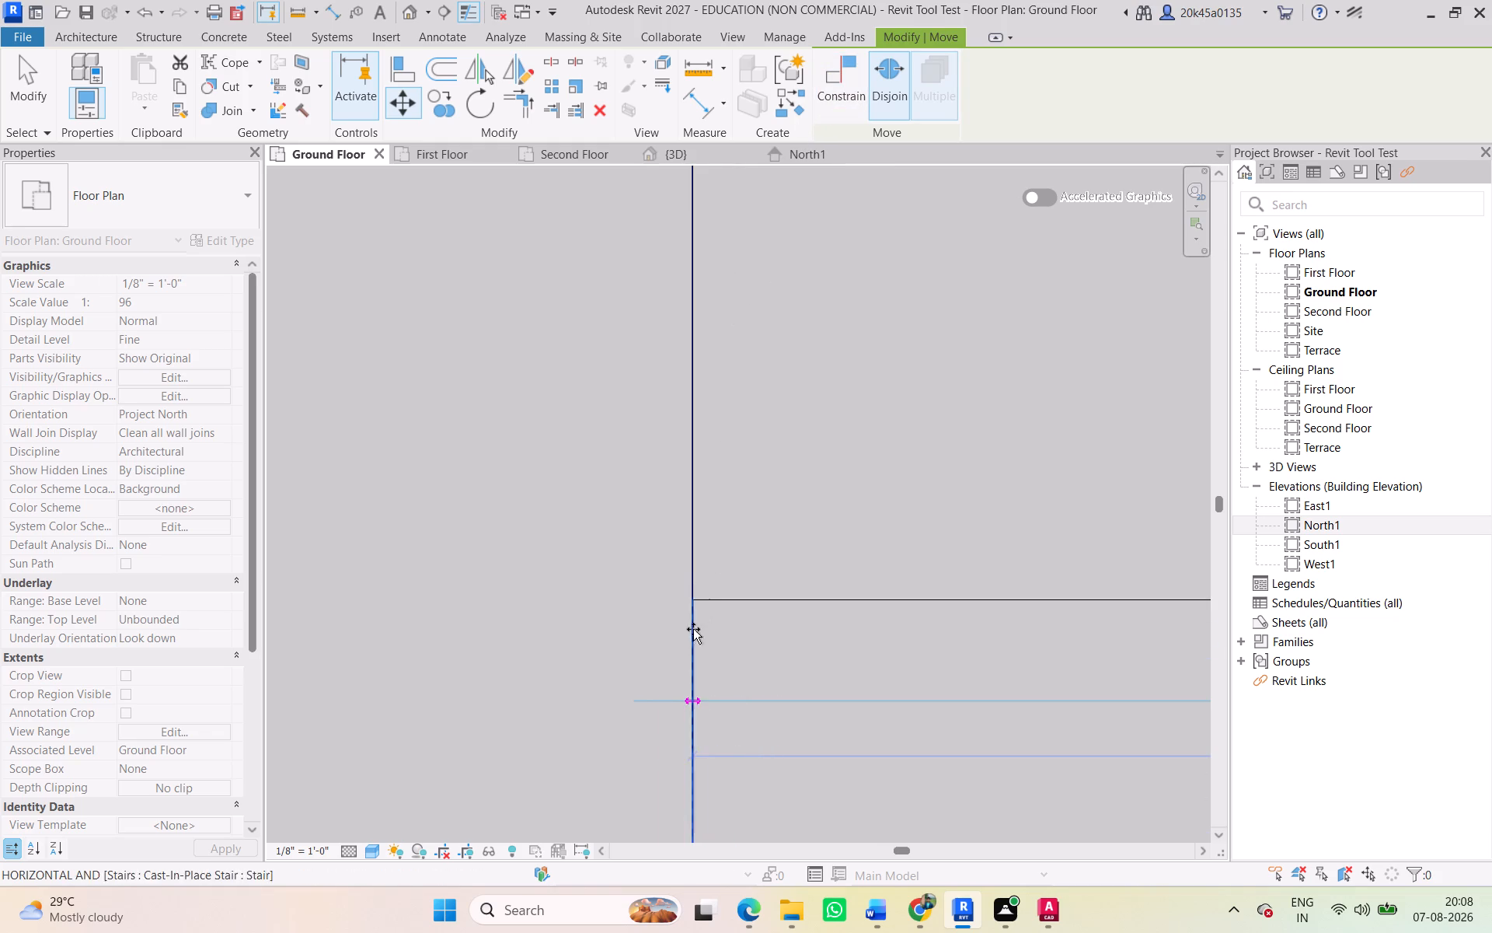
left_click(694, 594)
Examine how the moved drawing lines up with the modelled stair corner and the outer wall beside the toilet and staircase.
scroll(729, 620, "down", 19)
scroll(718, 613, "down", 4)
middle_click_drag(718, 613, 694, 600)
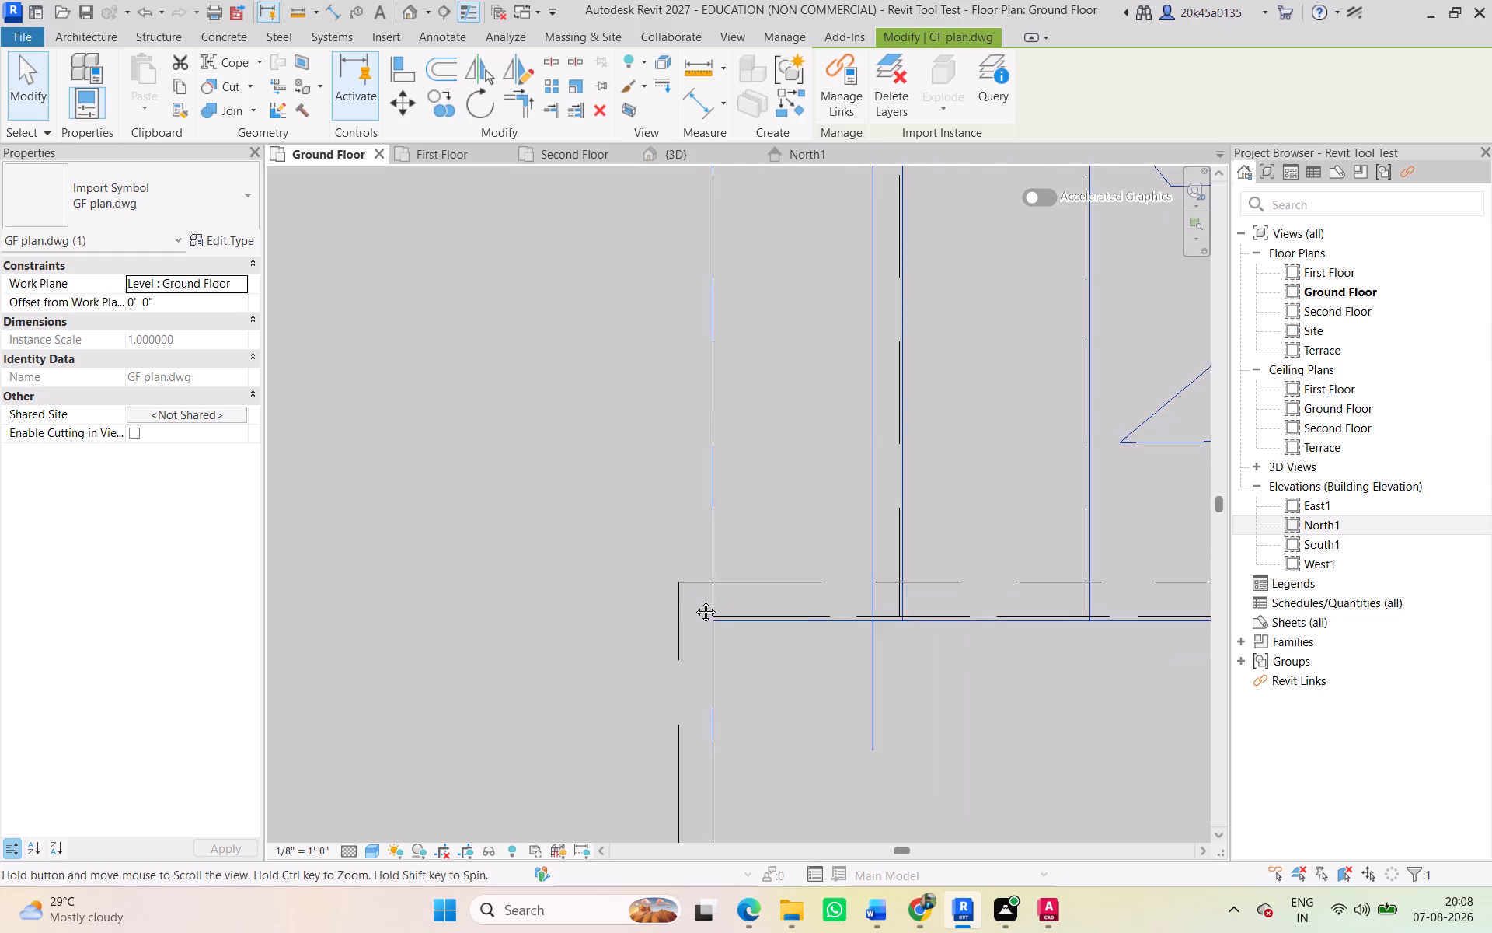
middle_click_drag(694, 600, 679, 589)
scroll(676, 590, "down", 9)
middle_click_drag(661, 563, 770, 680)
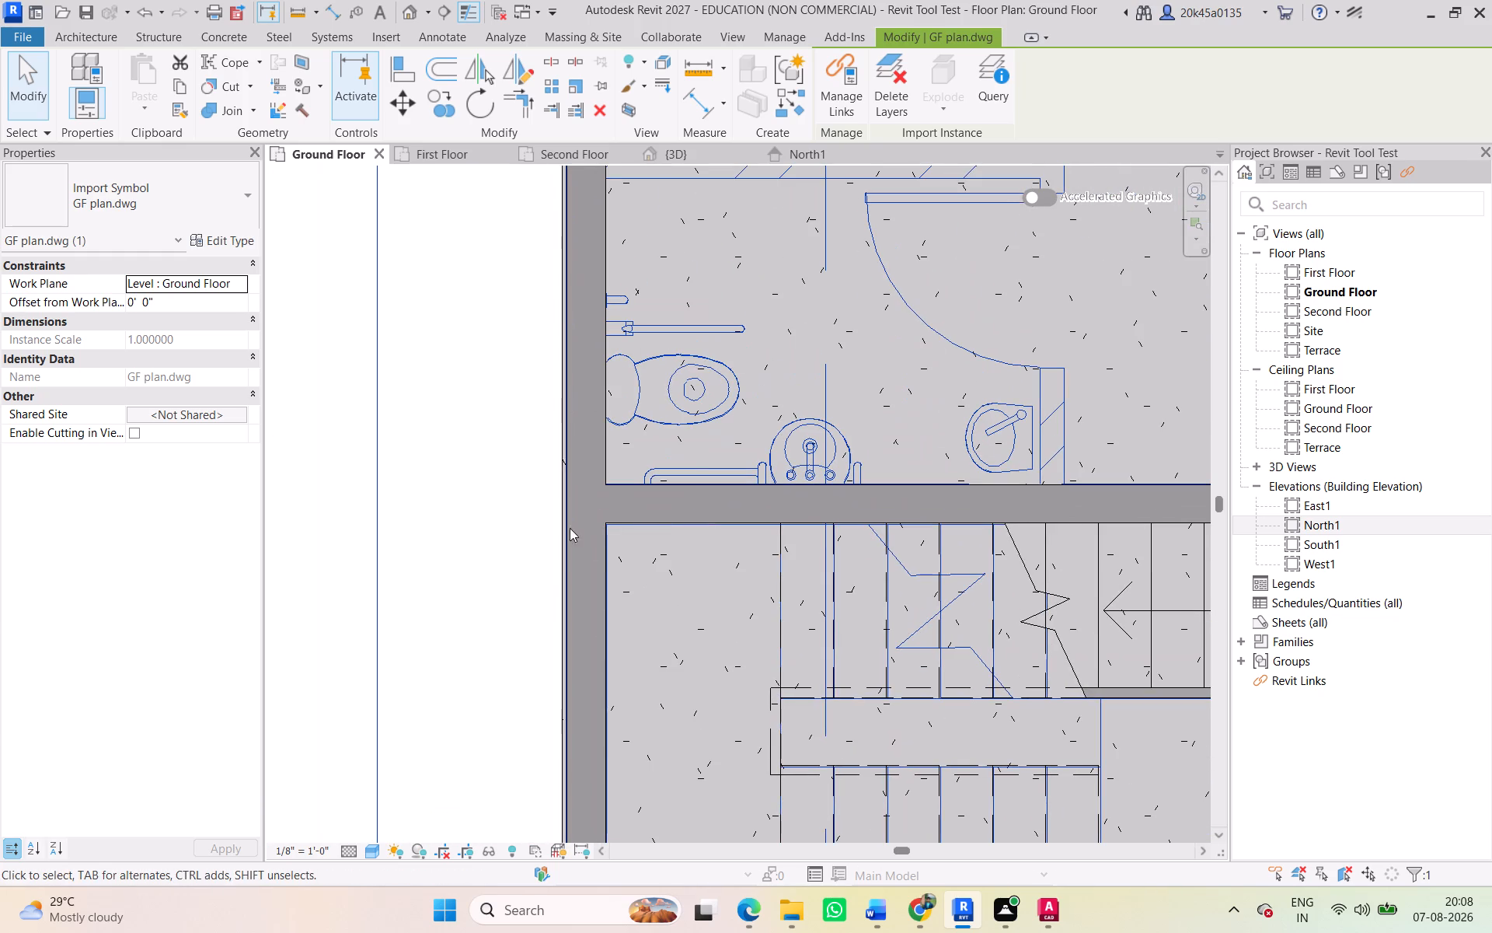
left_click(536, 518)
scroll(542, 511, "up", 15)
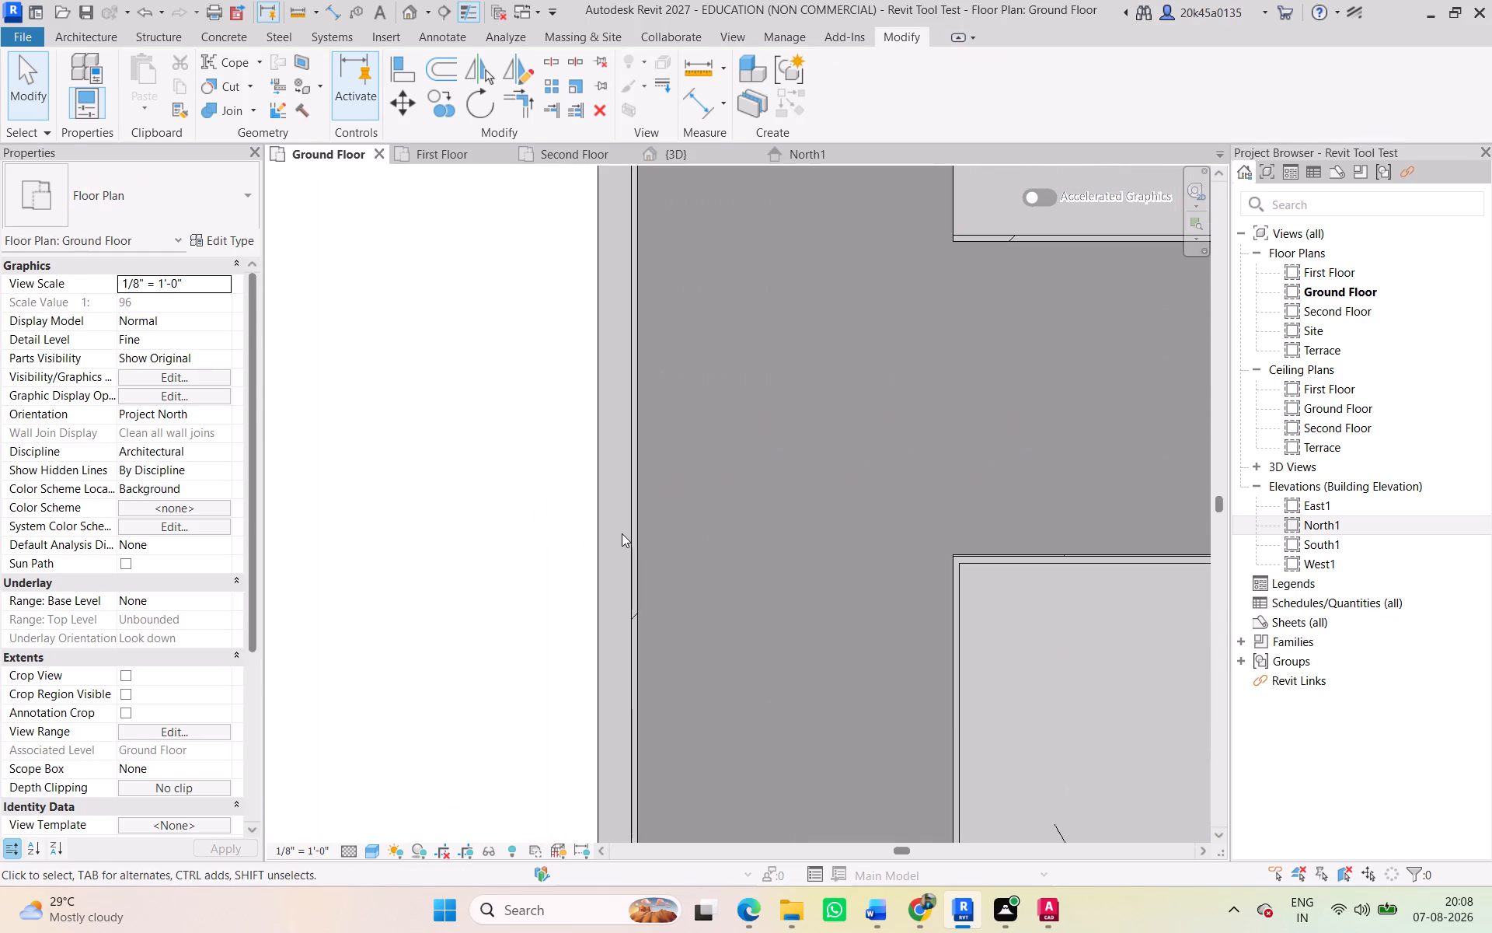
left_click(644, 540)
scroll(668, 560, "down", 4)
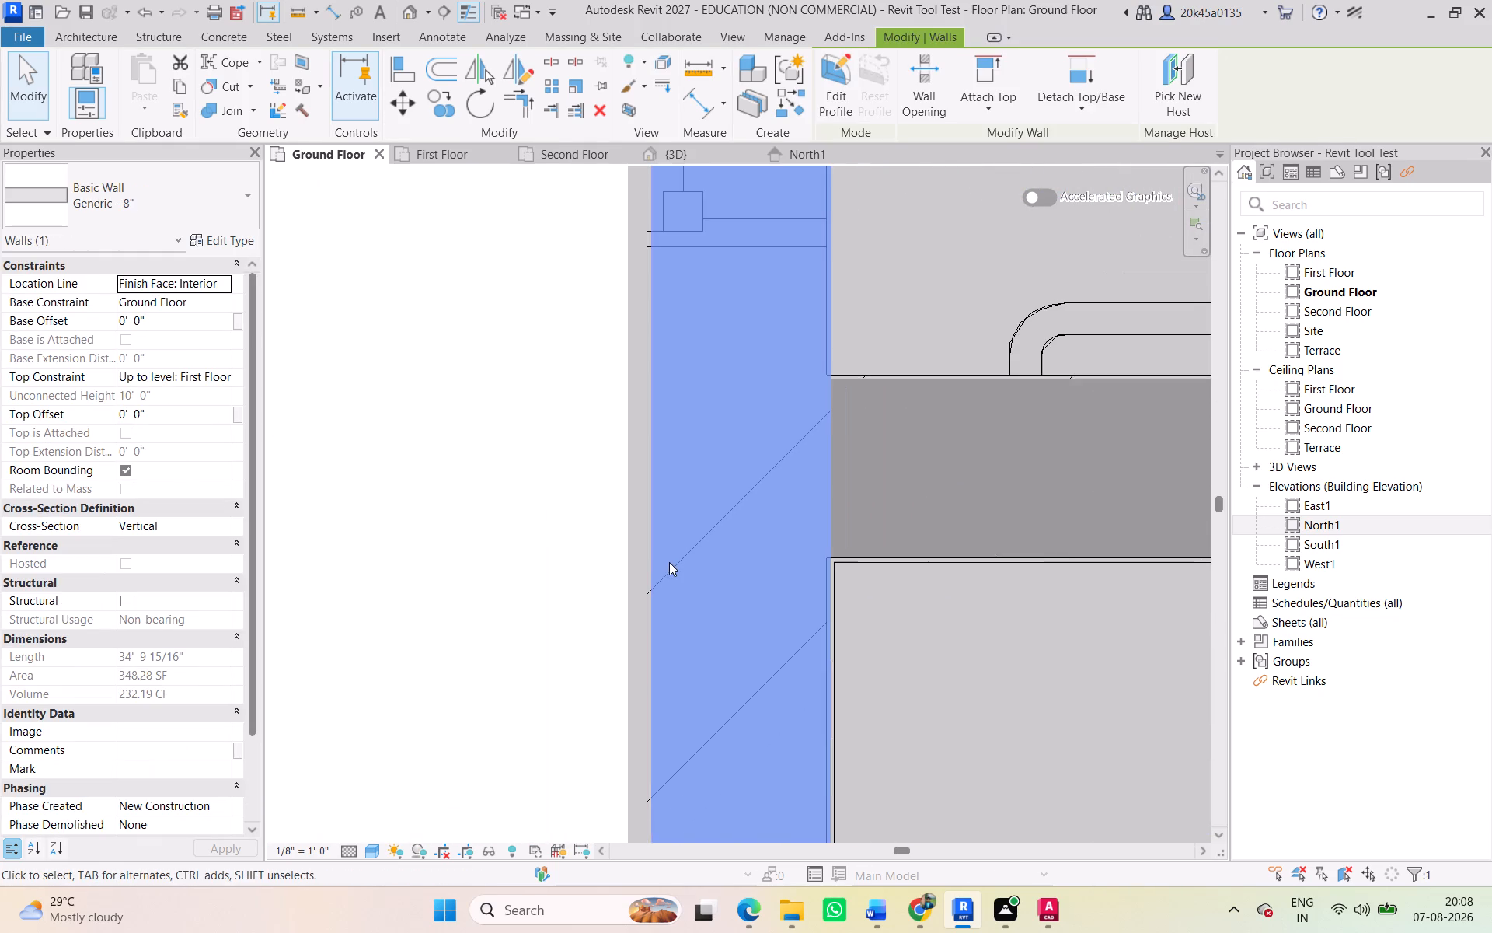
scroll(671, 564, "down", 6)
left_click(817, 631)
scroll(817, 628, "down", 4)
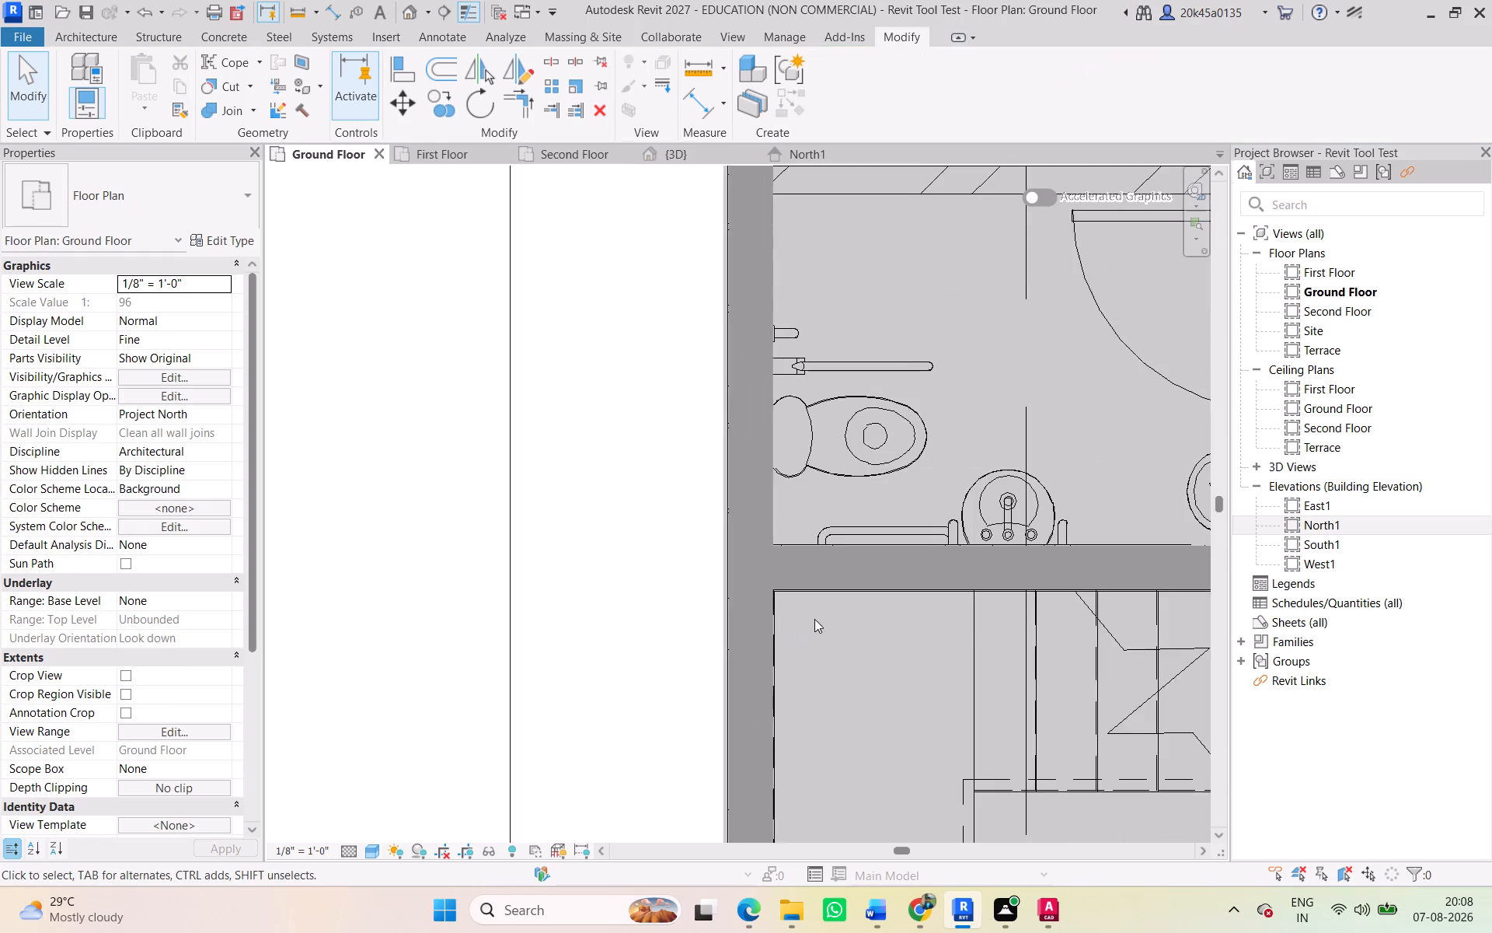
Examine the drawing's fit against both stair flights, the stair opening and the walls enclosing the staircase.
middle_click_drag(814, 619, 580, 578)
scroll(753, 571, "down", 2)
middle_click_drag(753, 571, 528, 564)
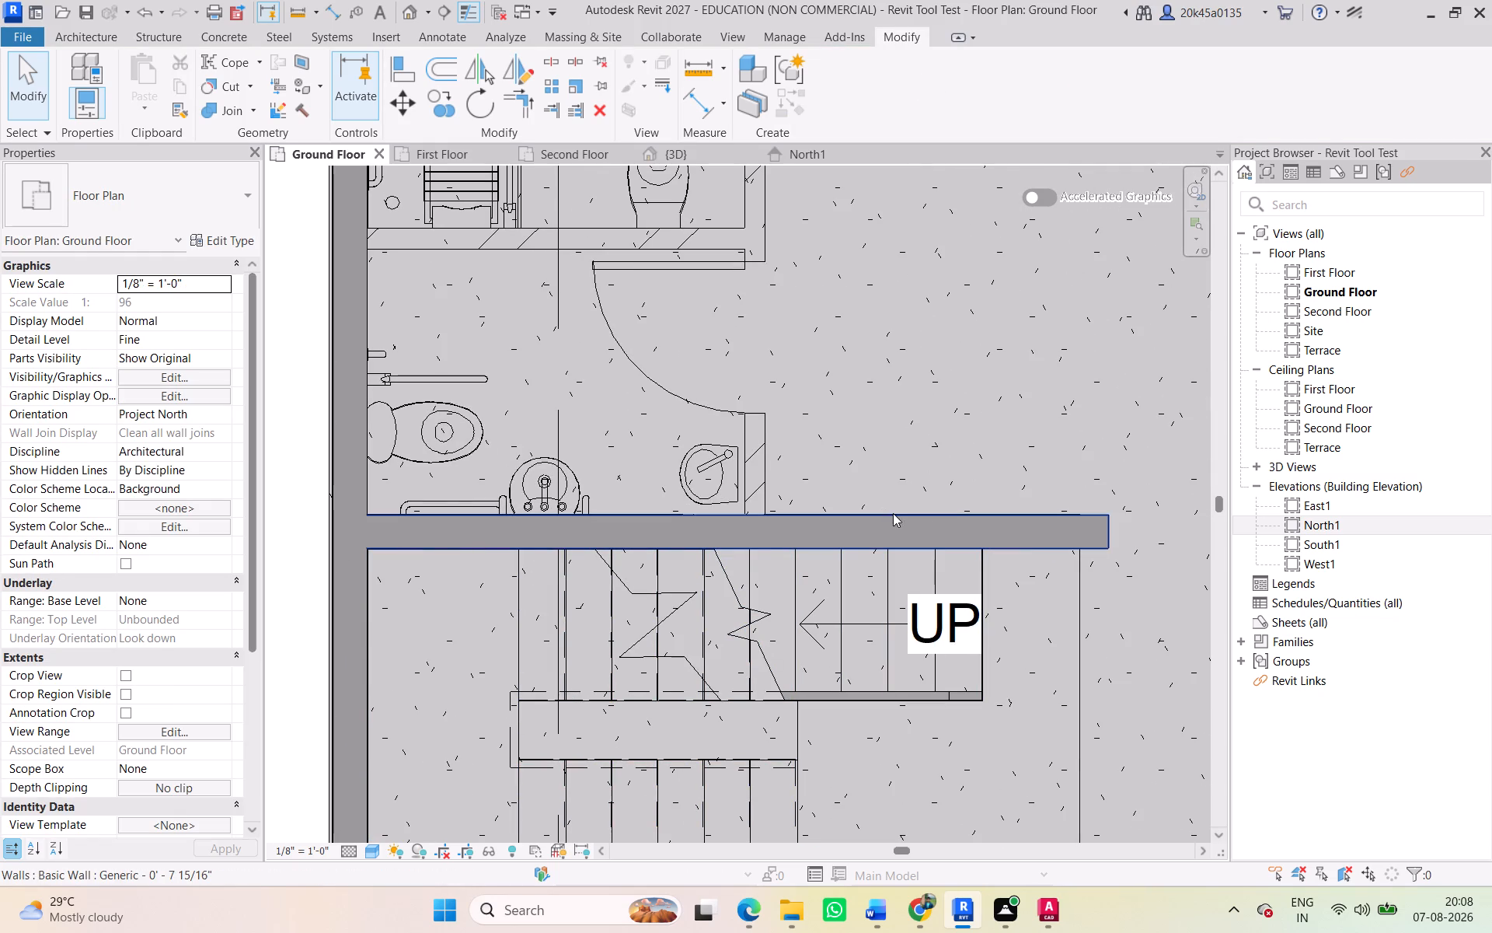
scroll(1021, 571, "down", 1)
middle_click_drag(1020, 574, 1007, 449)
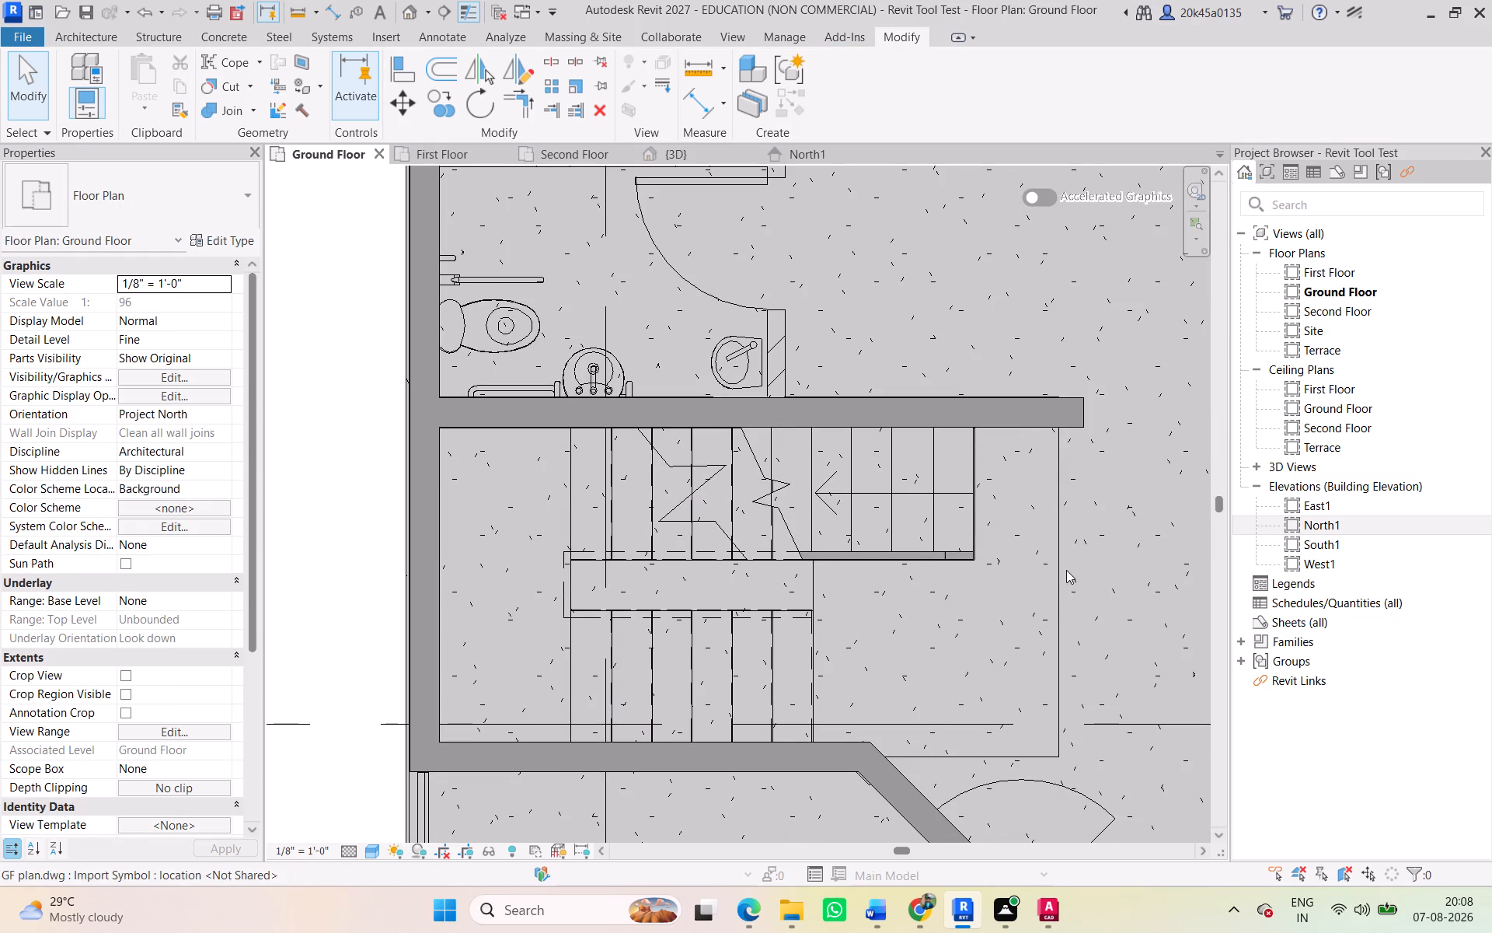
middle_click_drag(1045, 617, 995, 553)
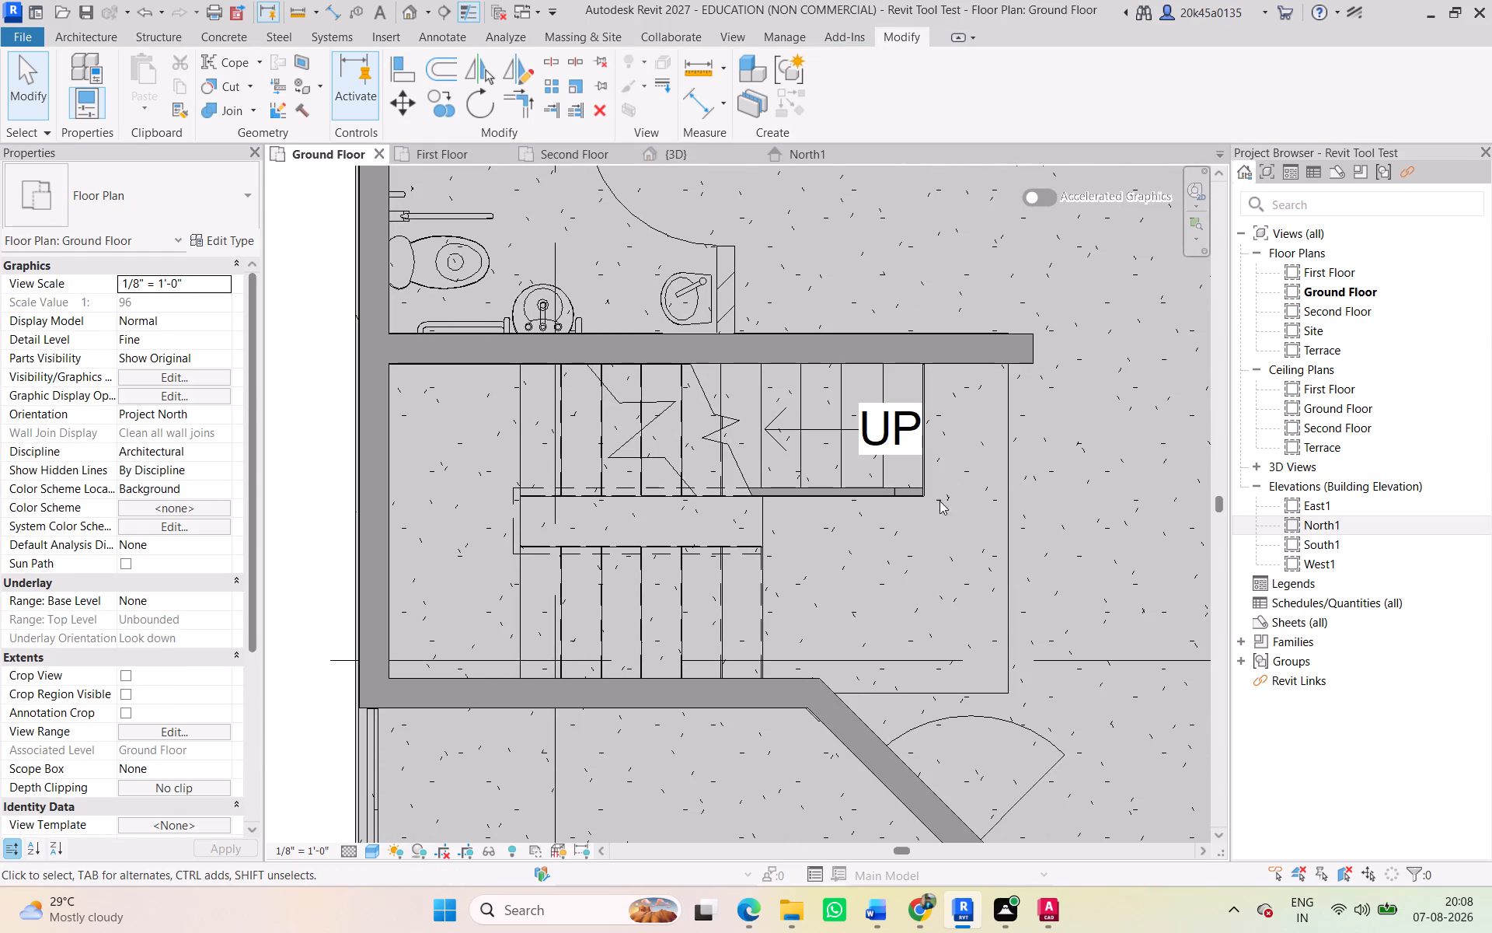
scroll(936, 505, "down", 2)
scroll(936, 505, "up", 2)
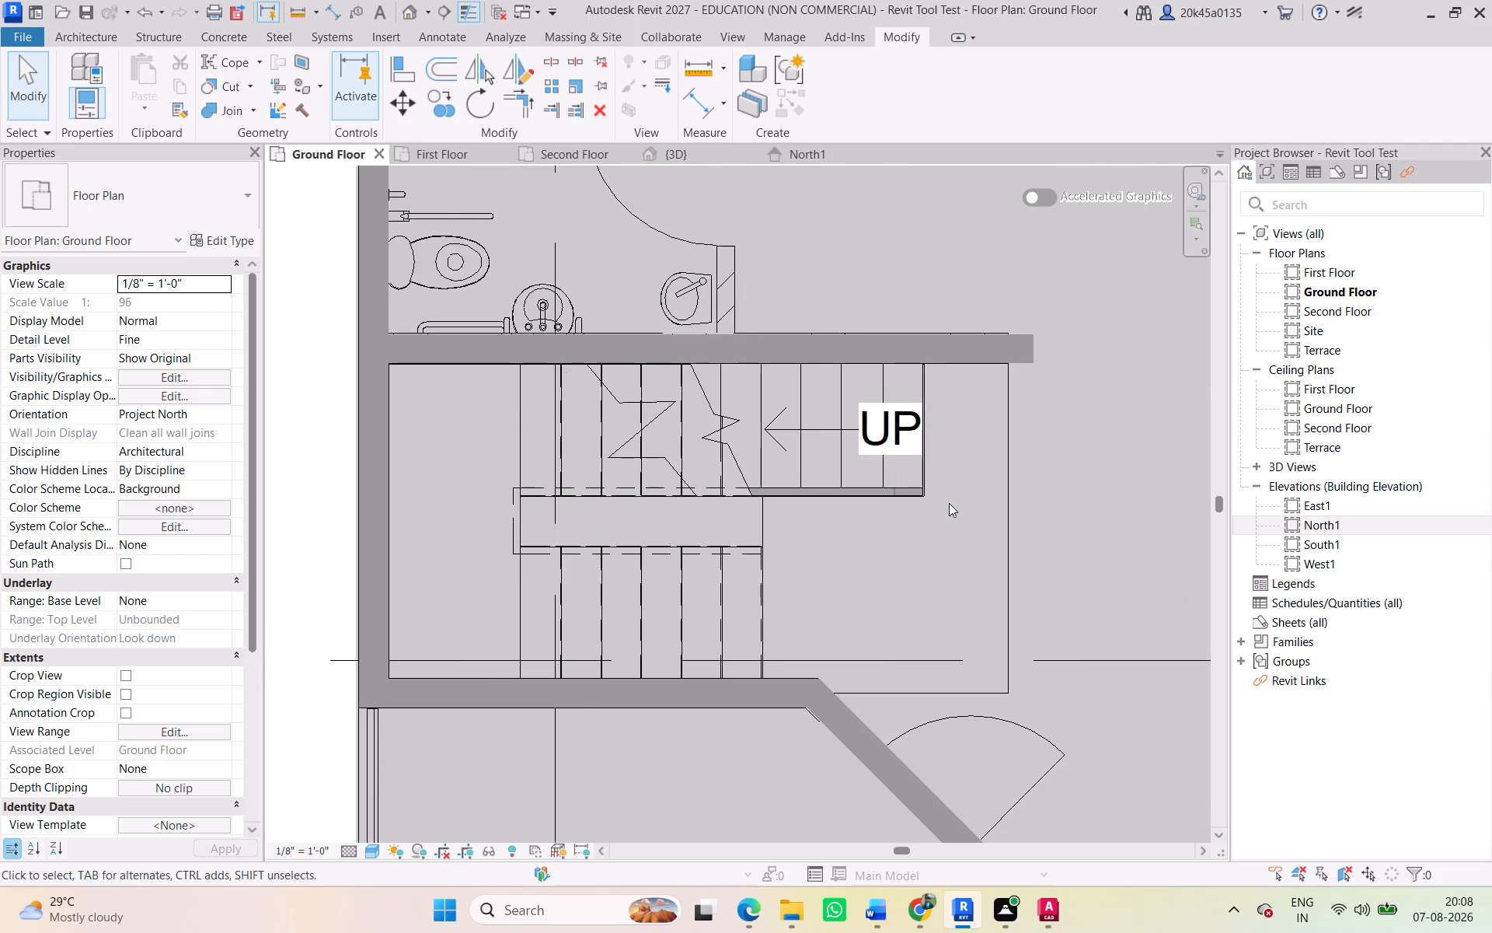
scroll(898, 453, "up", 5)
scroll(587, 477, "up", 1)
middle_click_drag(584, 482, 991, 498)
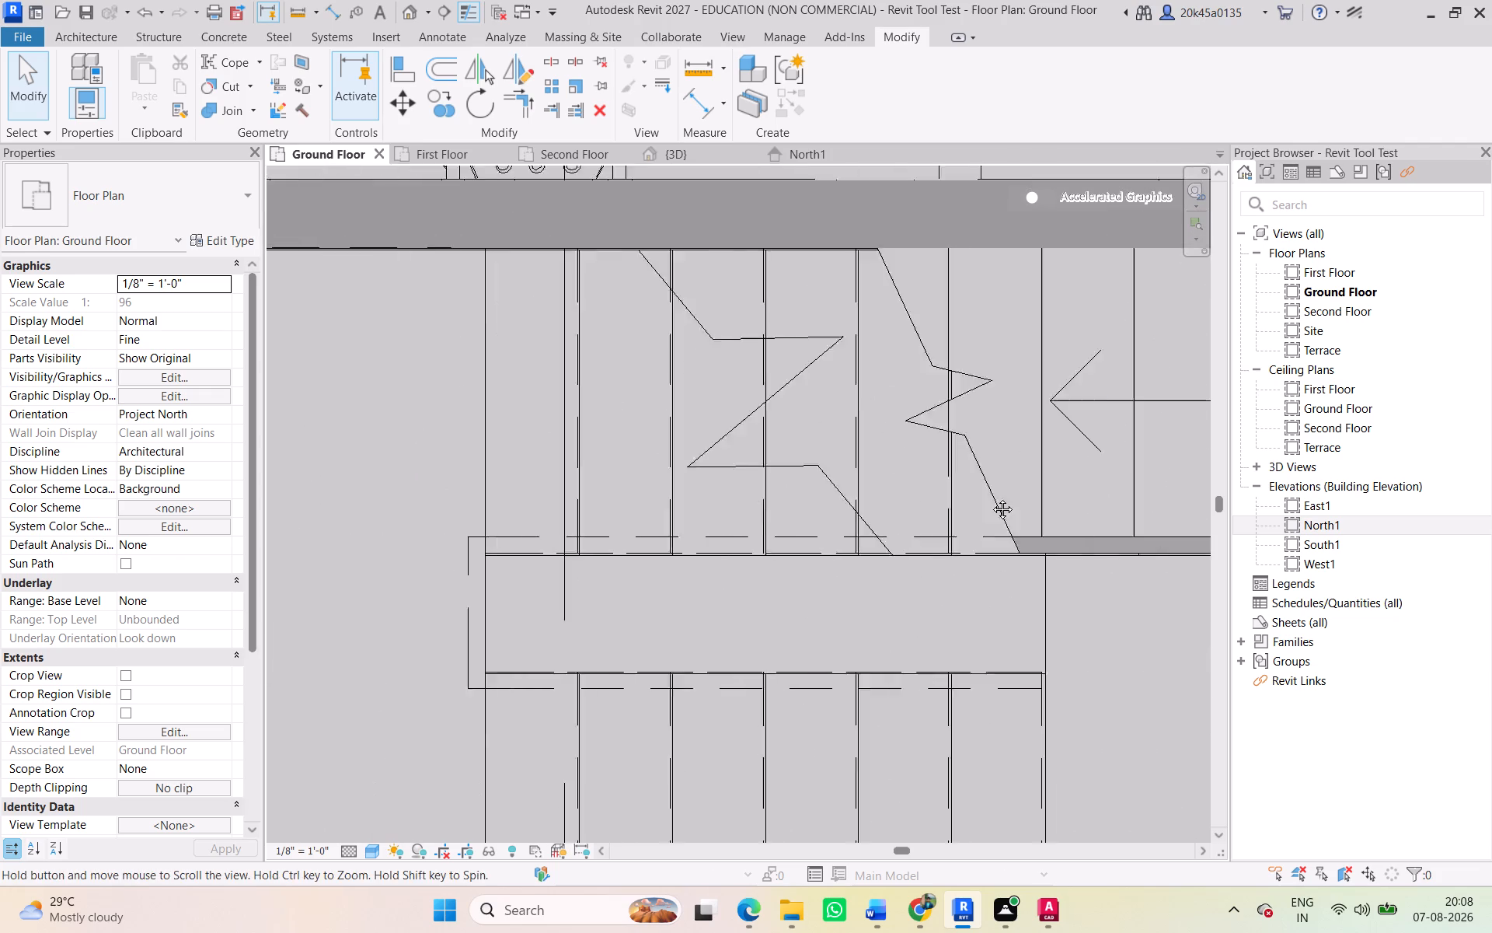
middle_click_drag(991, 498, 1026, 488)
scroll(584, 494, "down", 2)
middle_click_drag(584, 494, 585, 414)
Select the modelled Cast-In-Place Stair and compare its tread lines, starting edge and landing corner with the imported drawing.
left_click(591, 410)
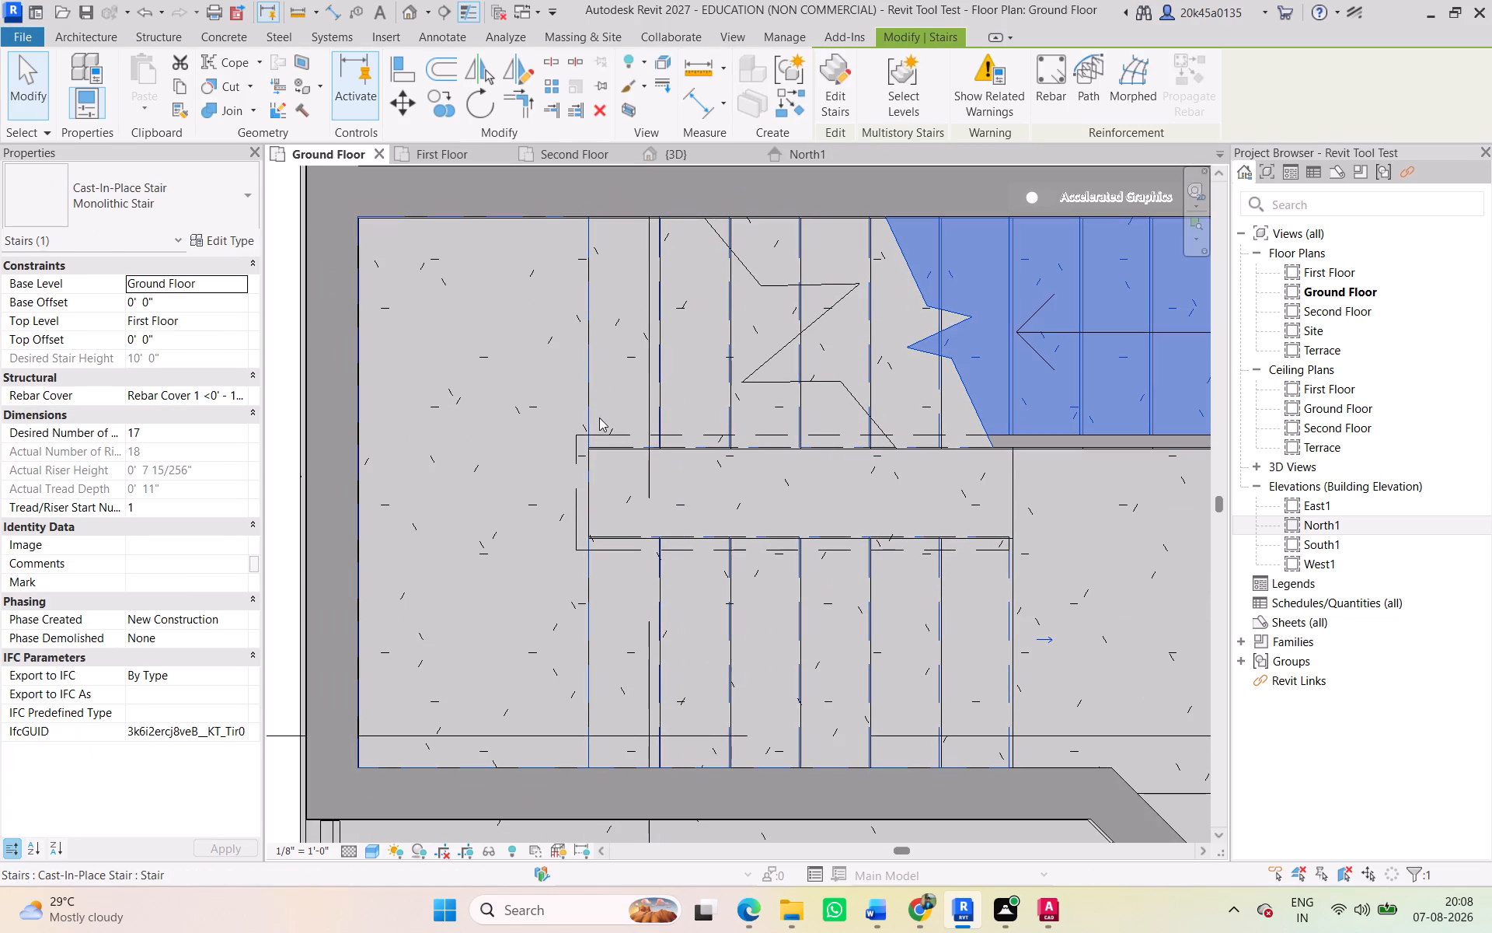
scroll(481, 437, "down", 4)
middle_click_drag(481, 437, 388, 437)
scroll(840, 436, "up", 14)
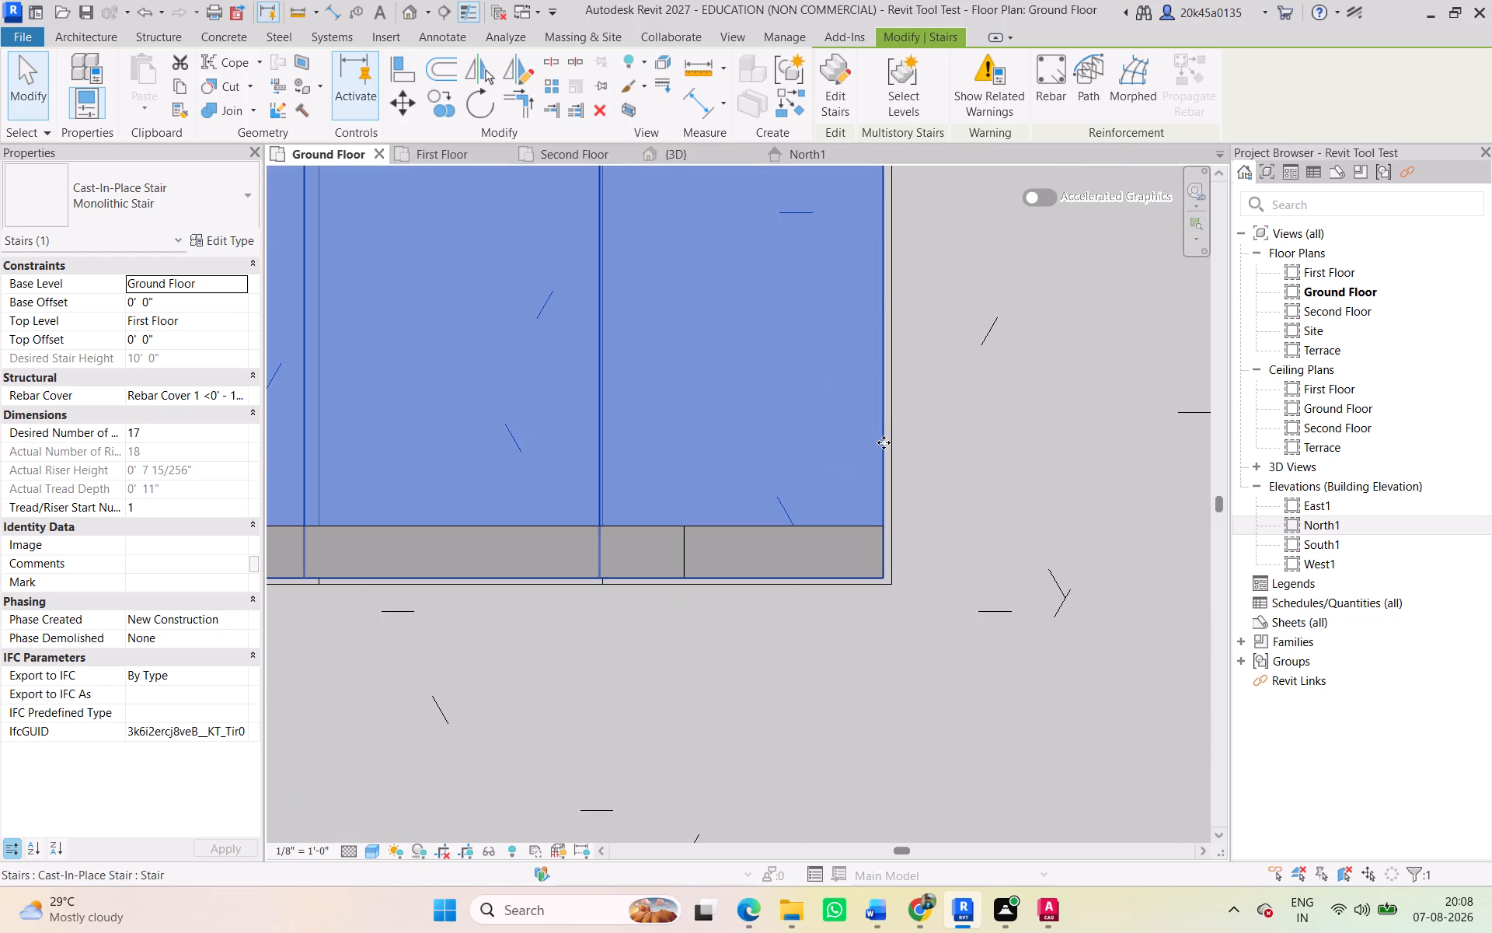
scroll(880, 434, "up", 11)
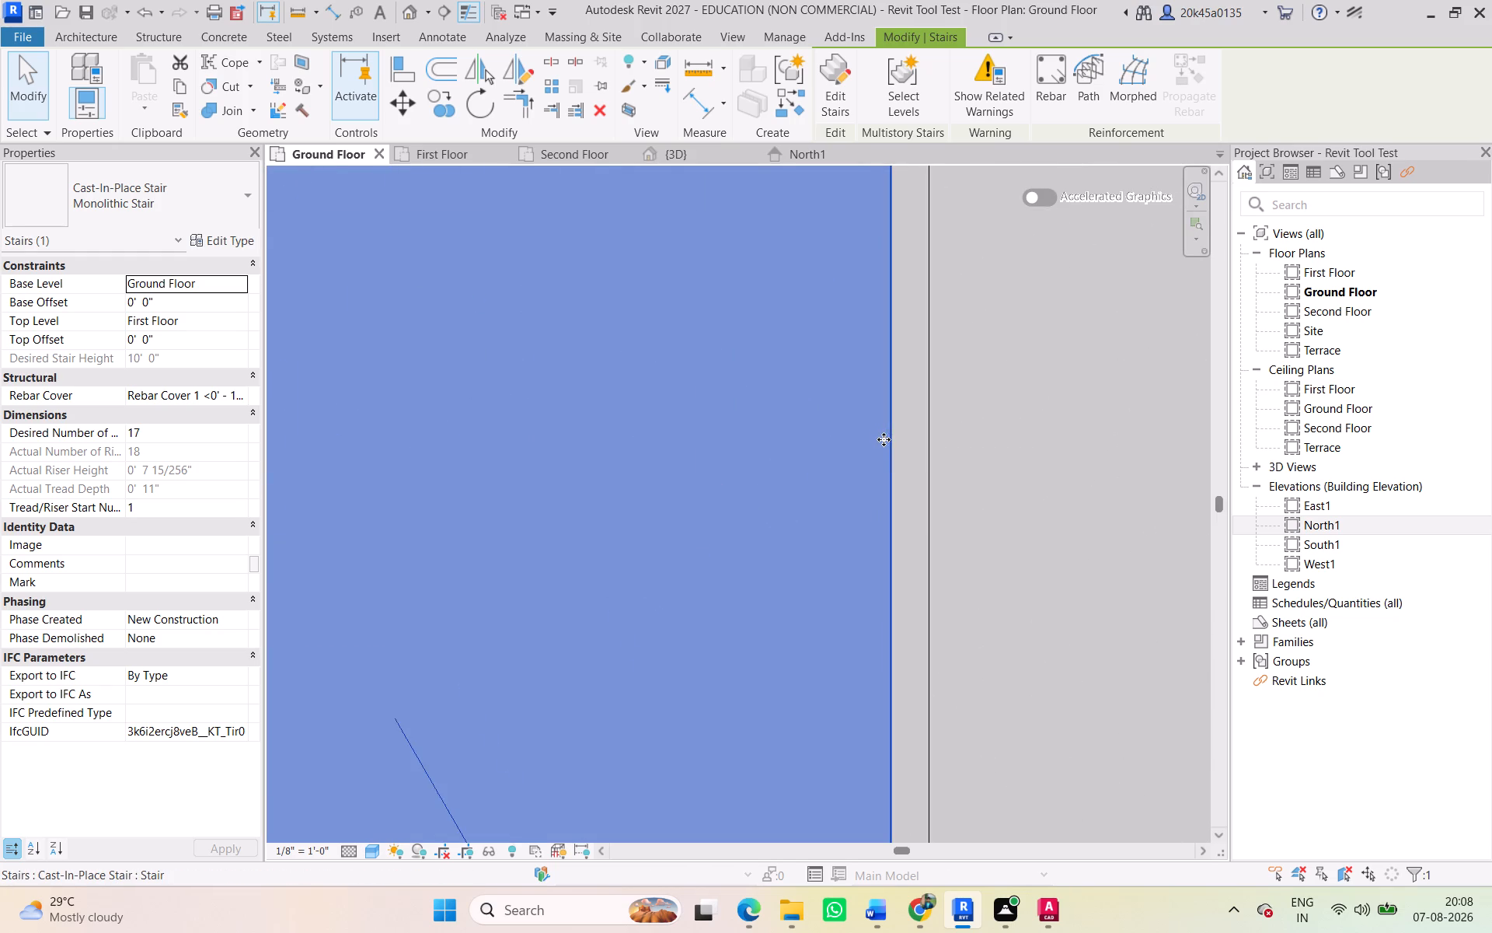
scroll(884, 439, "down", 9)
middle_click_drag(885, 443, 1052, 466)
scroll(695, 462, "up", 4)
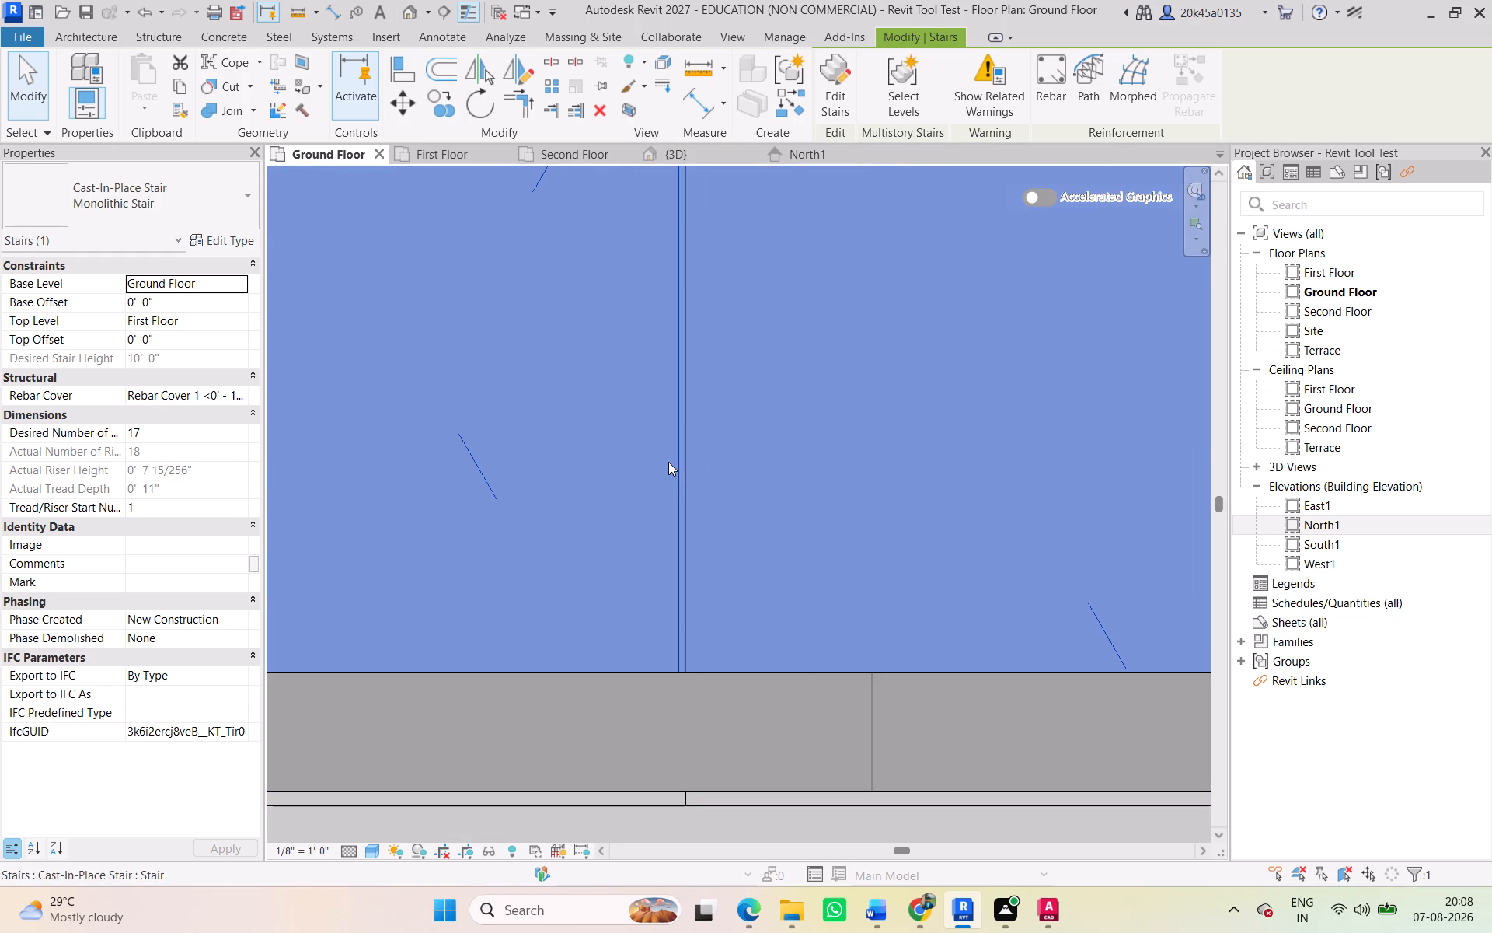
scroll(683, 462, "down", 4)
middle_click_drag(685, 462, 1230, 439)
scroll(570, 451, "down", 3)
middle_click_drag(567, 453, 1040, 465)
middle_click_drag(754, 480, 1015, 487)
scroll(608, 468, "down", 2)
middle_click_drag(616, 475, 939, 485)
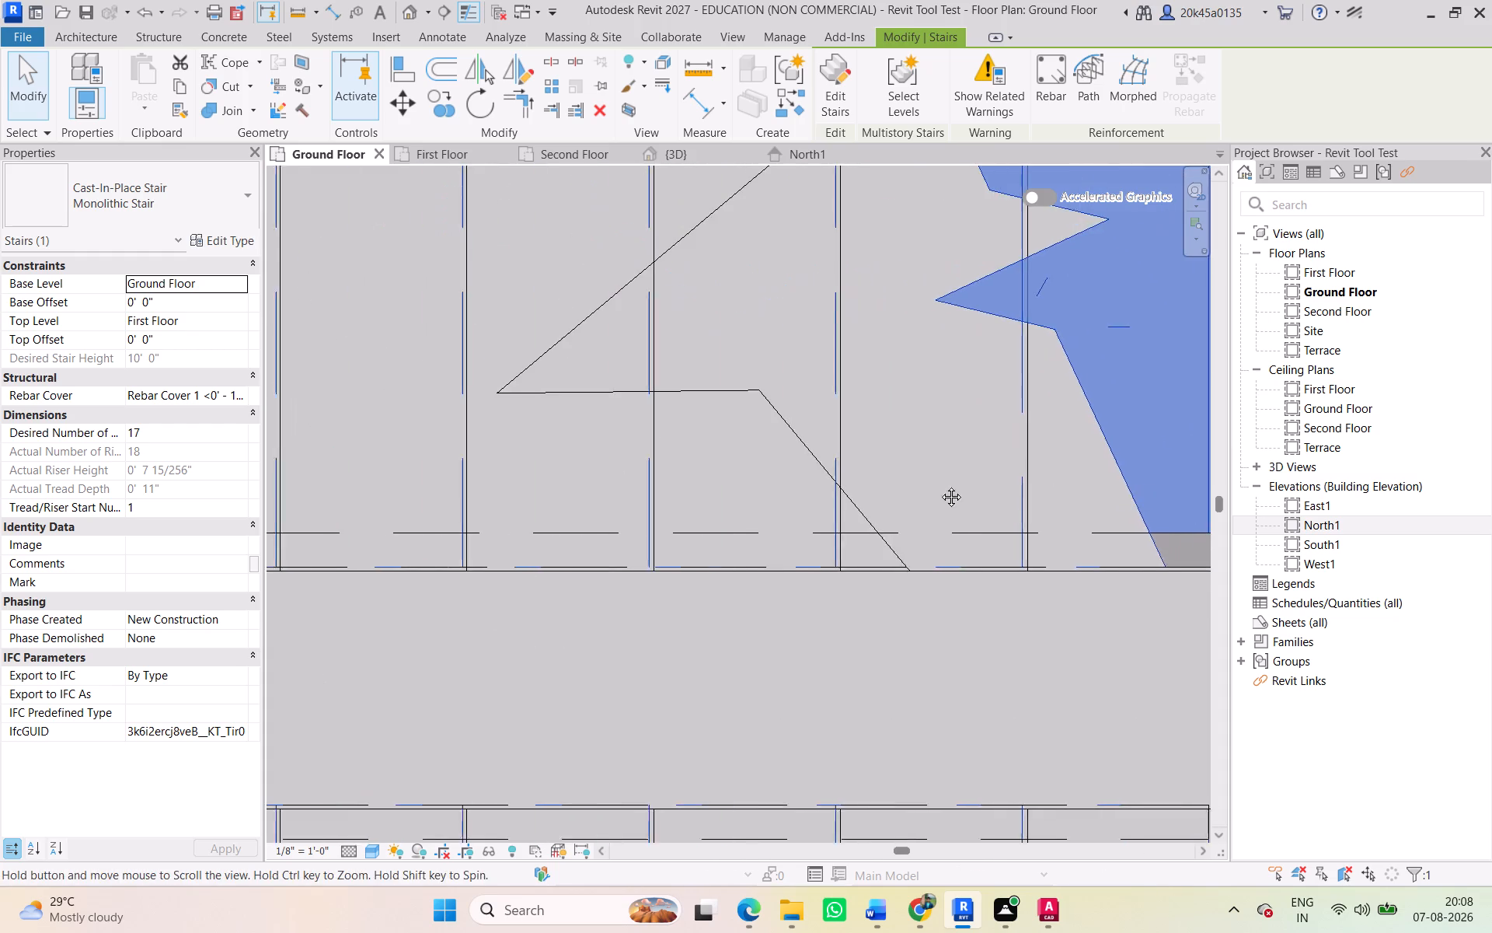
middle_click_drag(939, 485, 944, 484)
scroll(614, 466, "down", 2)
middle_click_drag(669, 471, 894, 470)
scroll(601, 456, "down", 1)
middle_click_drag(615, 456, 777, 460)
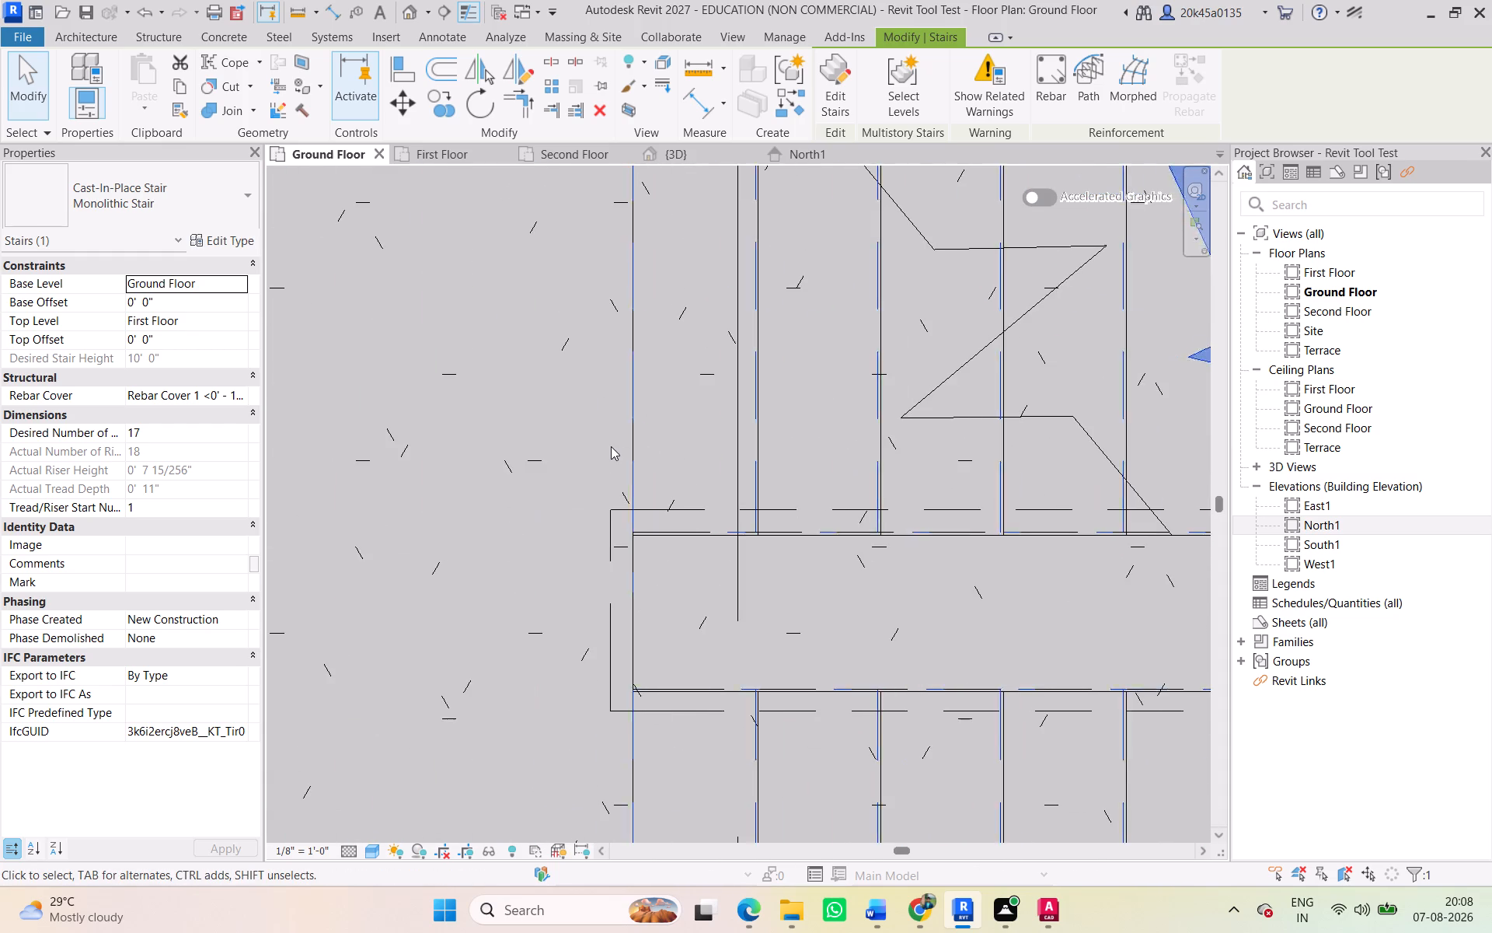
scroll(611, 446, "up", 5)
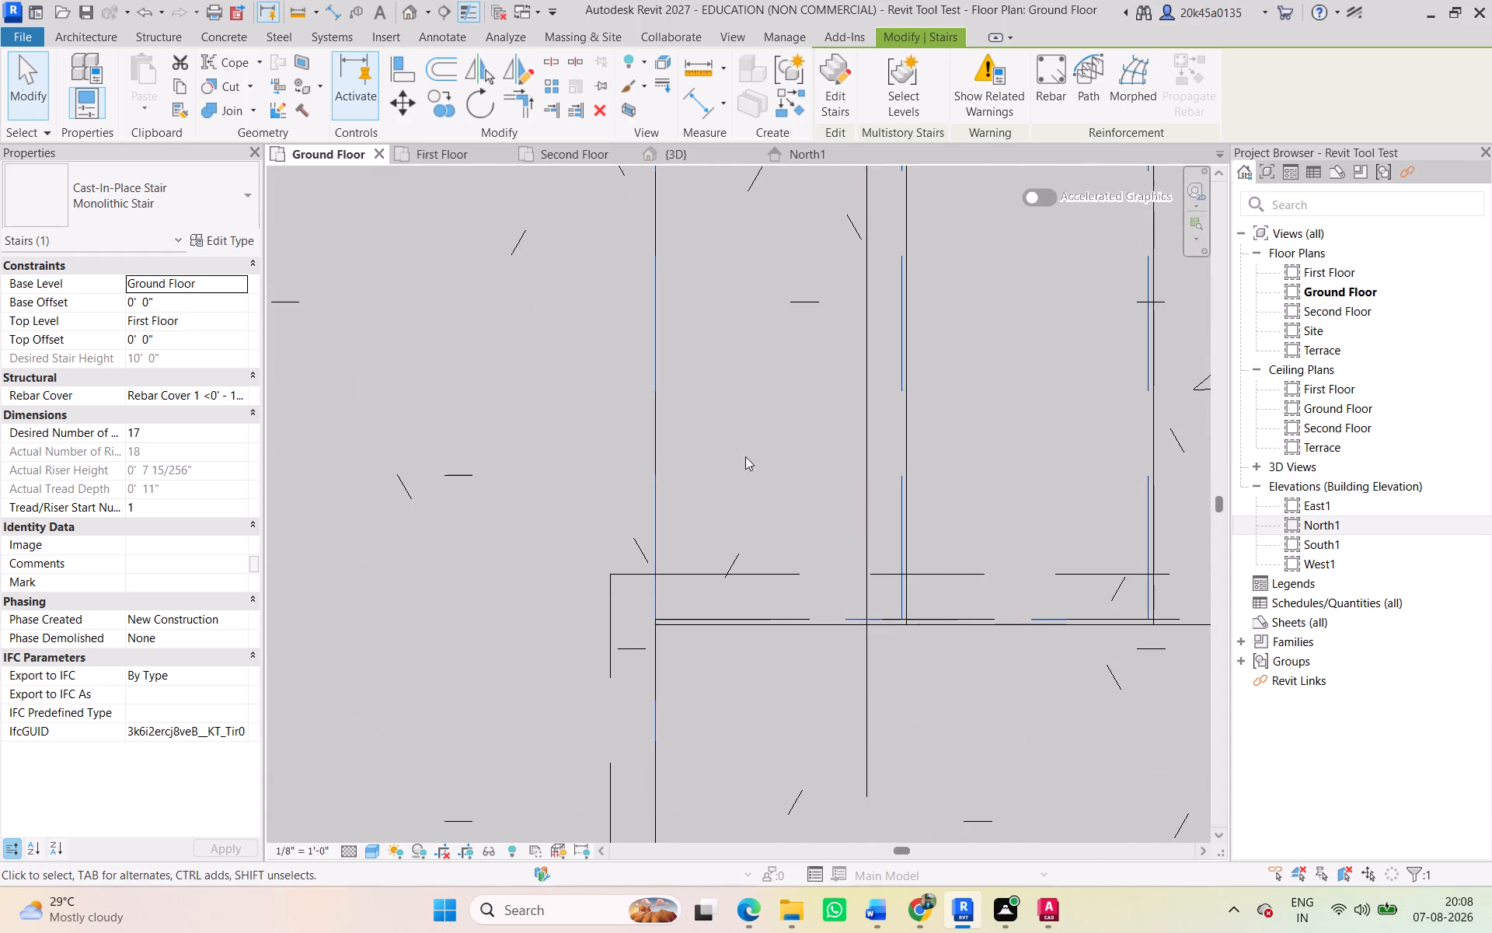
left_click(668, 465)
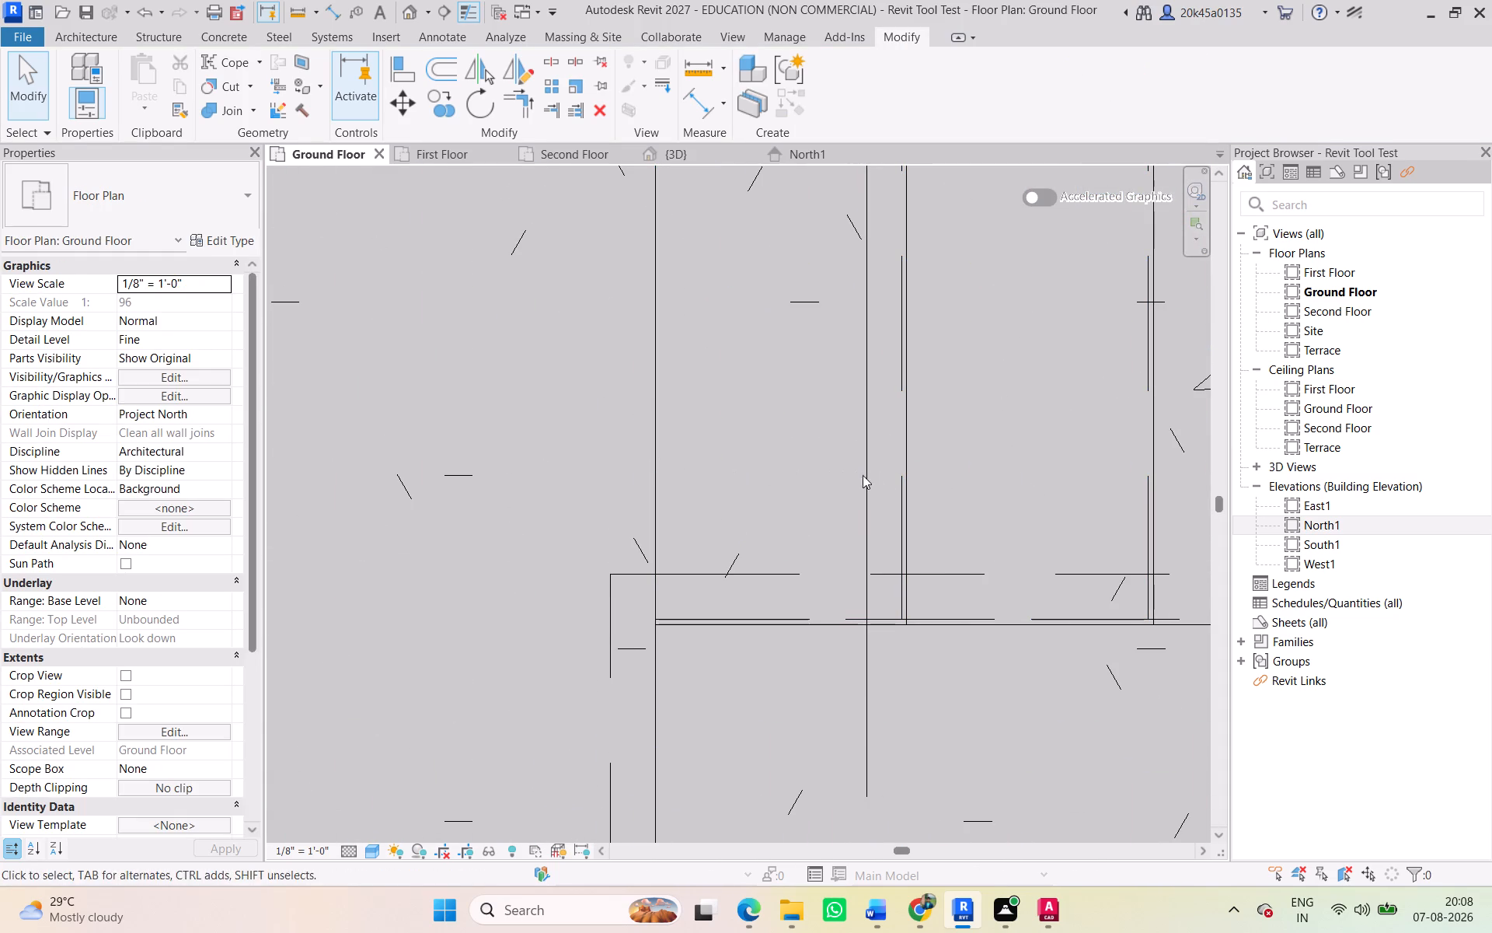
Examine how the overlaid drawing fits the modelled Ground Floor walls and rooms, from the staircase outward across the whole house plan.
scroll(852, 473, "down", 7)
middle_click_drag(835, 464, 596, 459)
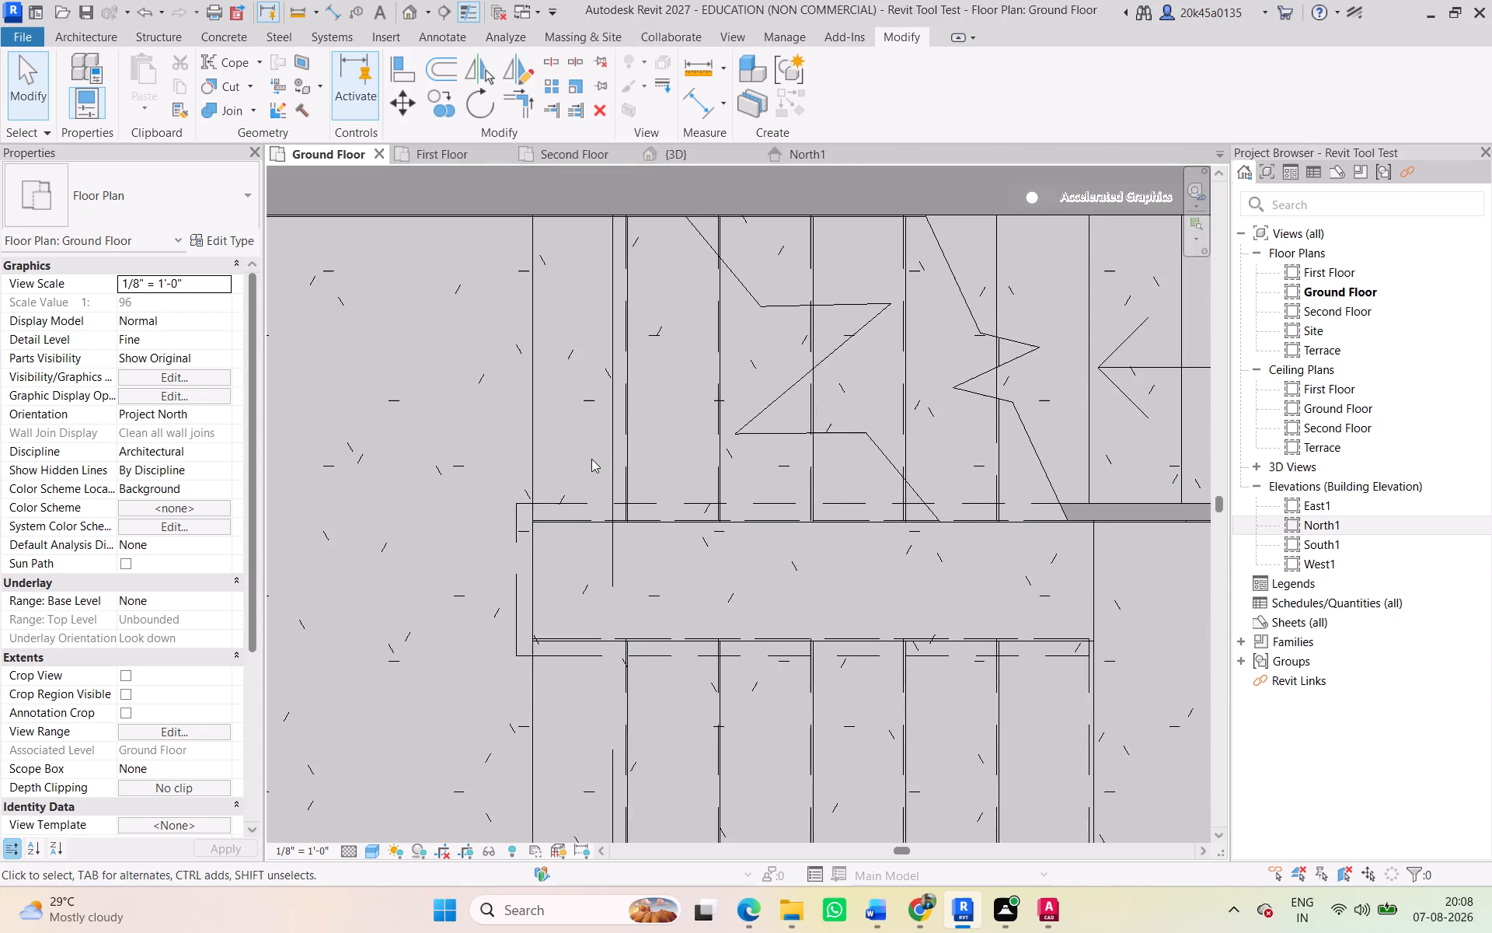
scroll(591, 459, "down", 4)
middle_click_drag(591, 459, 356, 382)
scroll(643, 453, "down", 3)
middle_click_drag(643, 453, 488, 424)
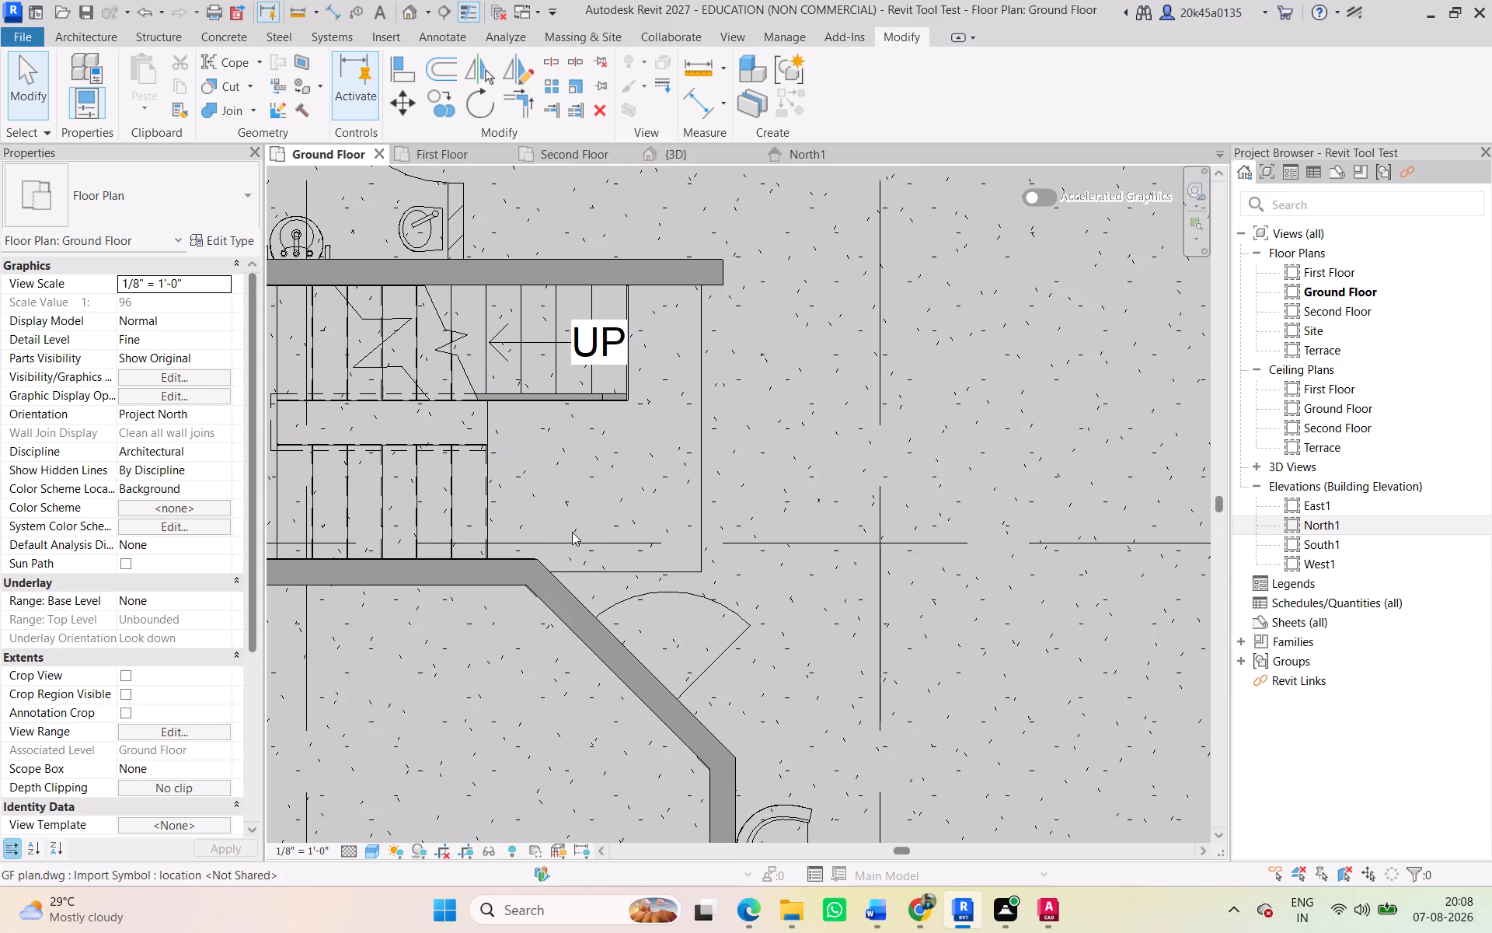
scroll(586, 554, "down", 1)
middle_click_drag(585, 555, 530, 358)
scroll(580, 482, "down", 2)
middle_click_drag(580, 476, 533, 316)
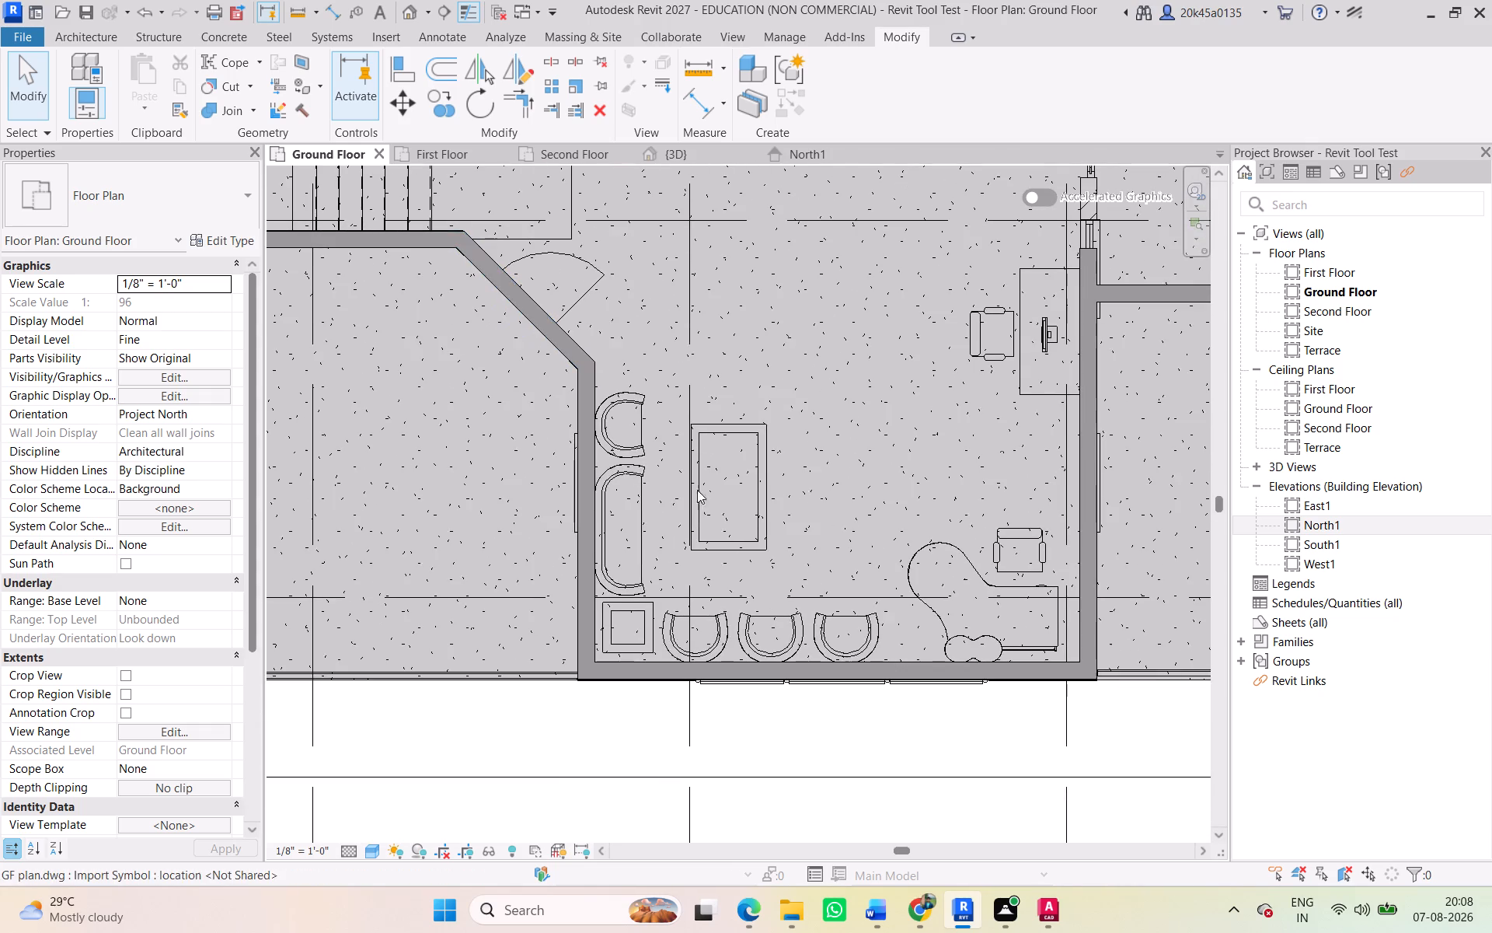
scroll(710, 490, "down", 3)
middle_click_drag(710, 490, 486, 575)
scroll(659, 522, "down", 2)
middle_click_drag(659, 522, 644, 694)
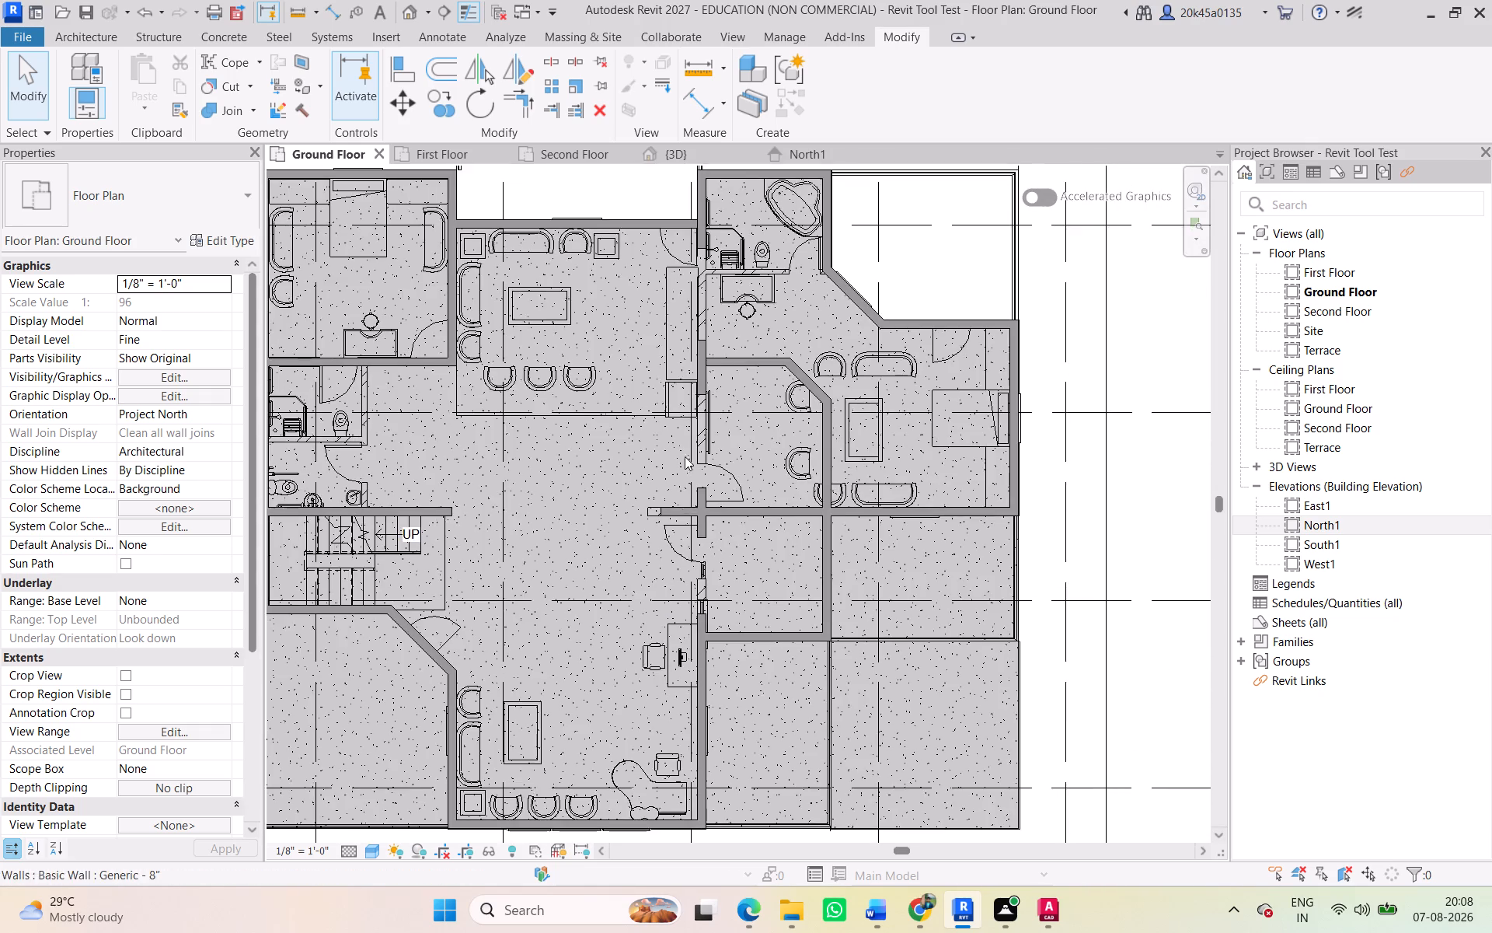
middle_click_drag(687, 472, 720, 708)
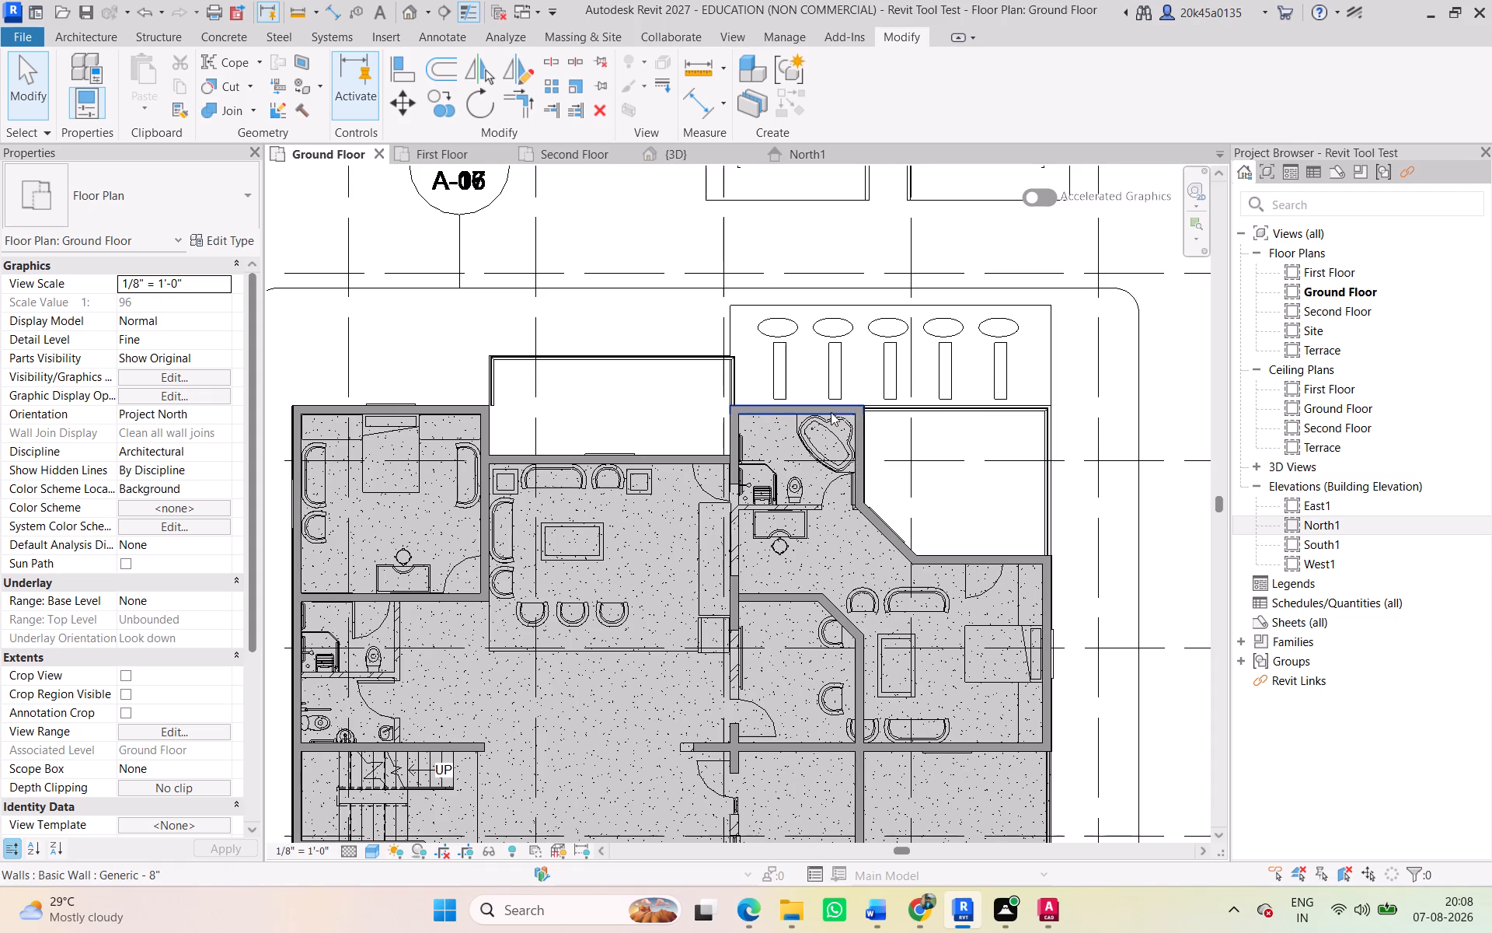
scroll(629, 390, "down", 3)
middle_click_drag(632, 392, 610, 361)
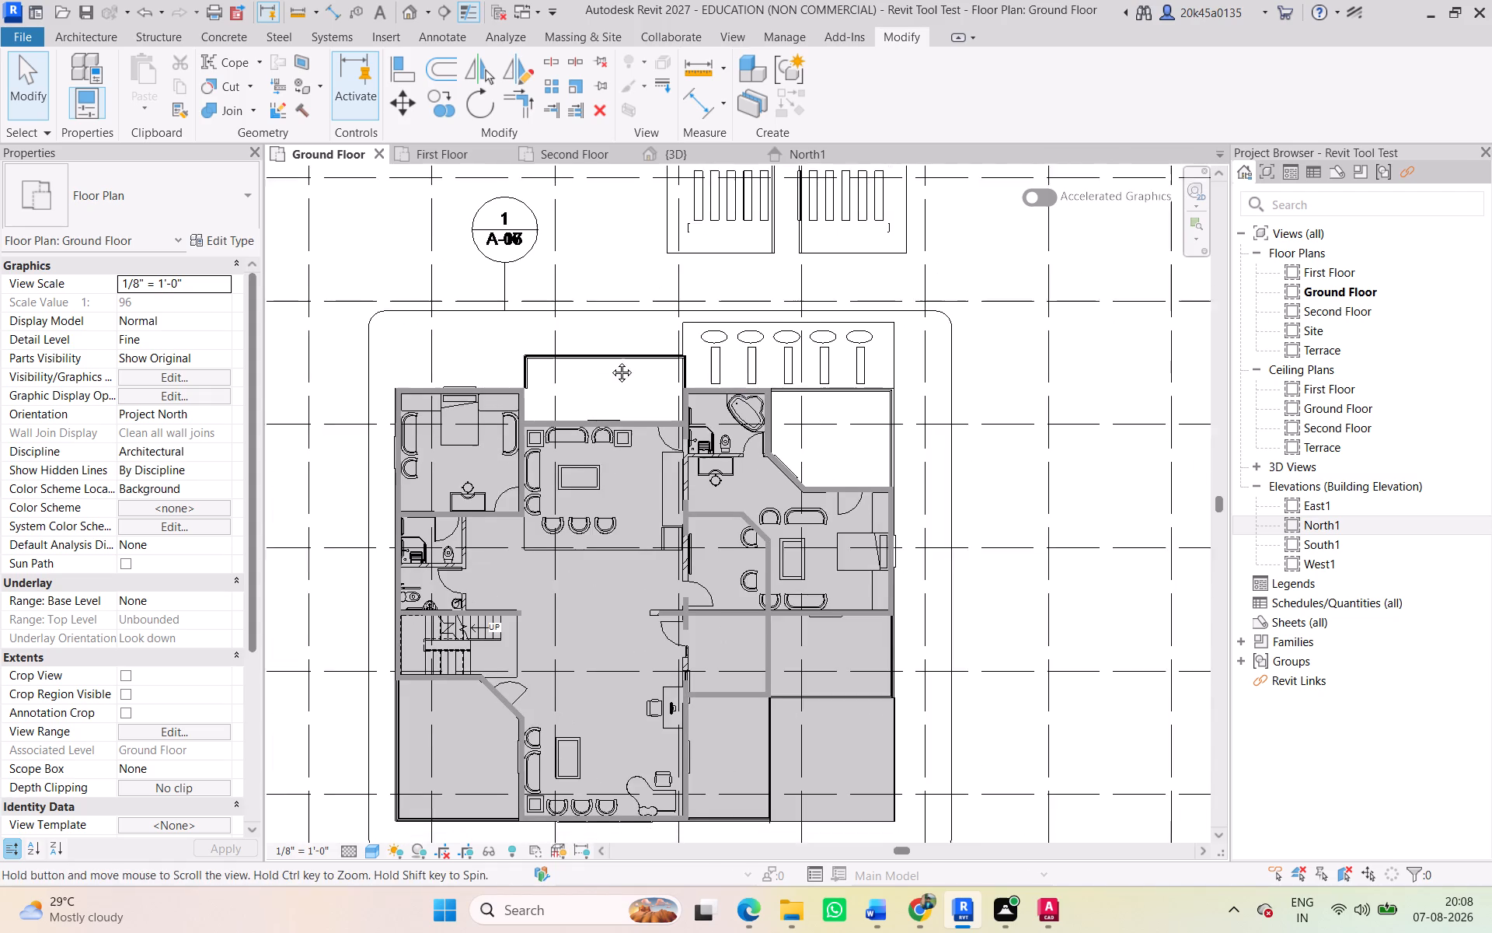
middle_click_drag(610, 361, 602, 341)
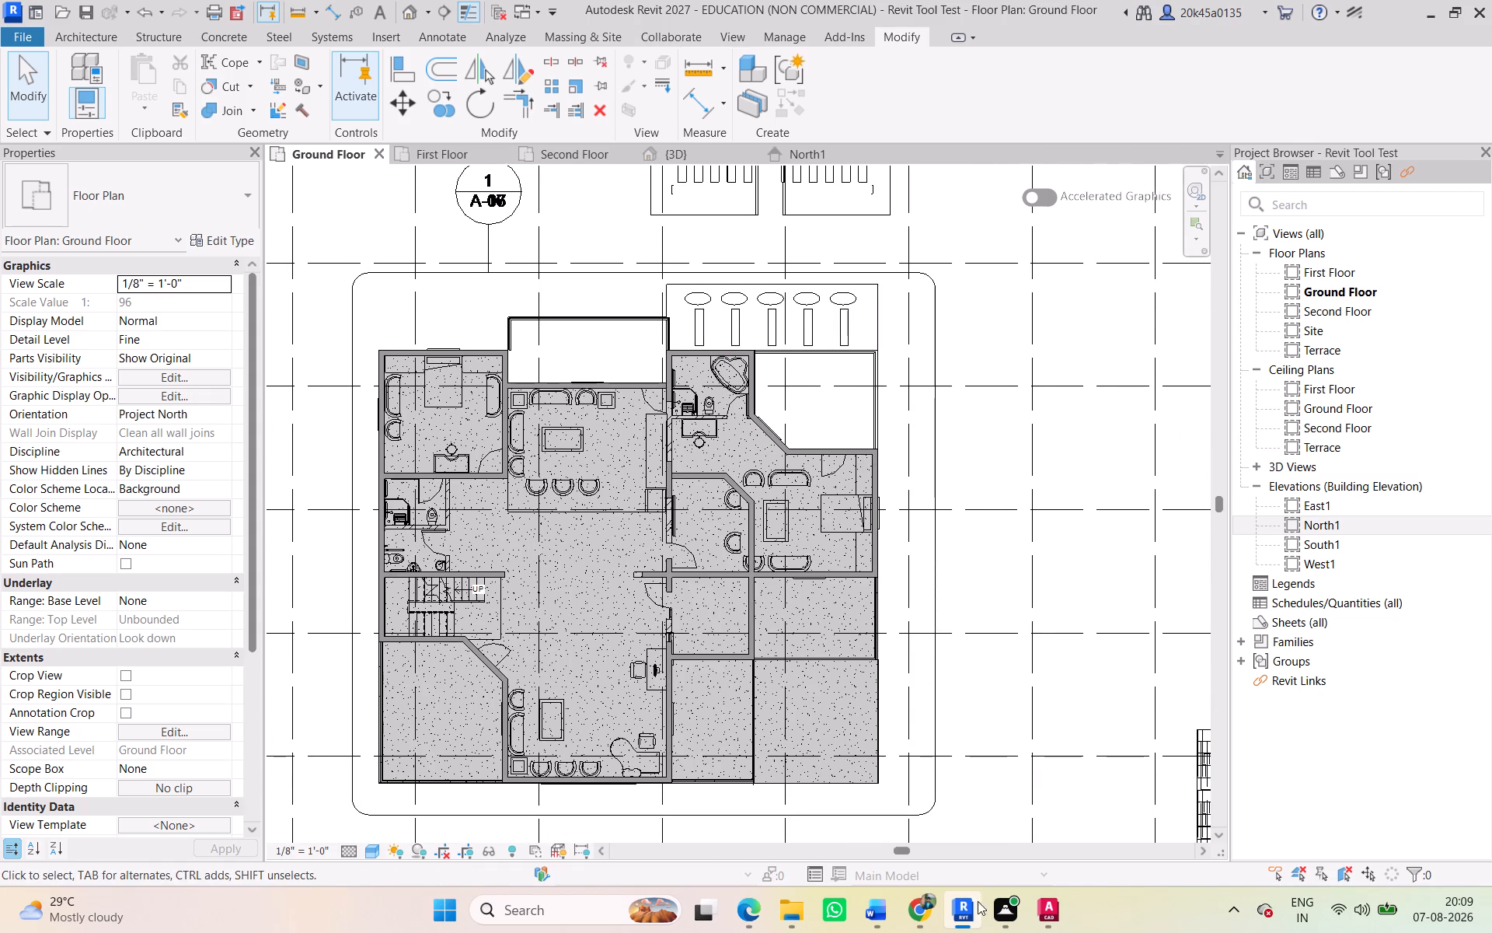
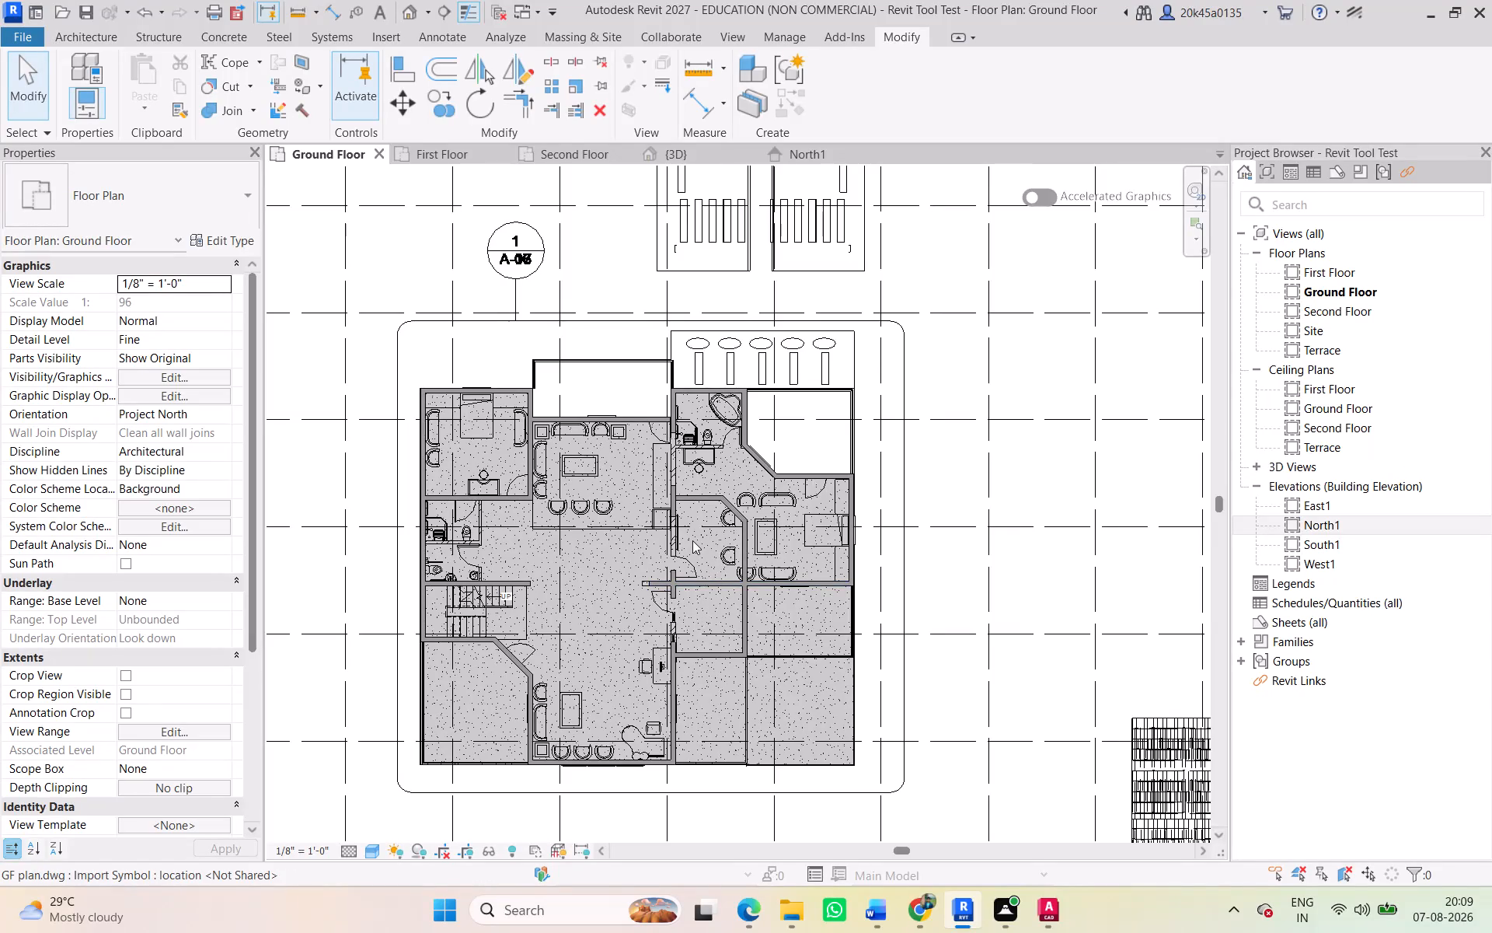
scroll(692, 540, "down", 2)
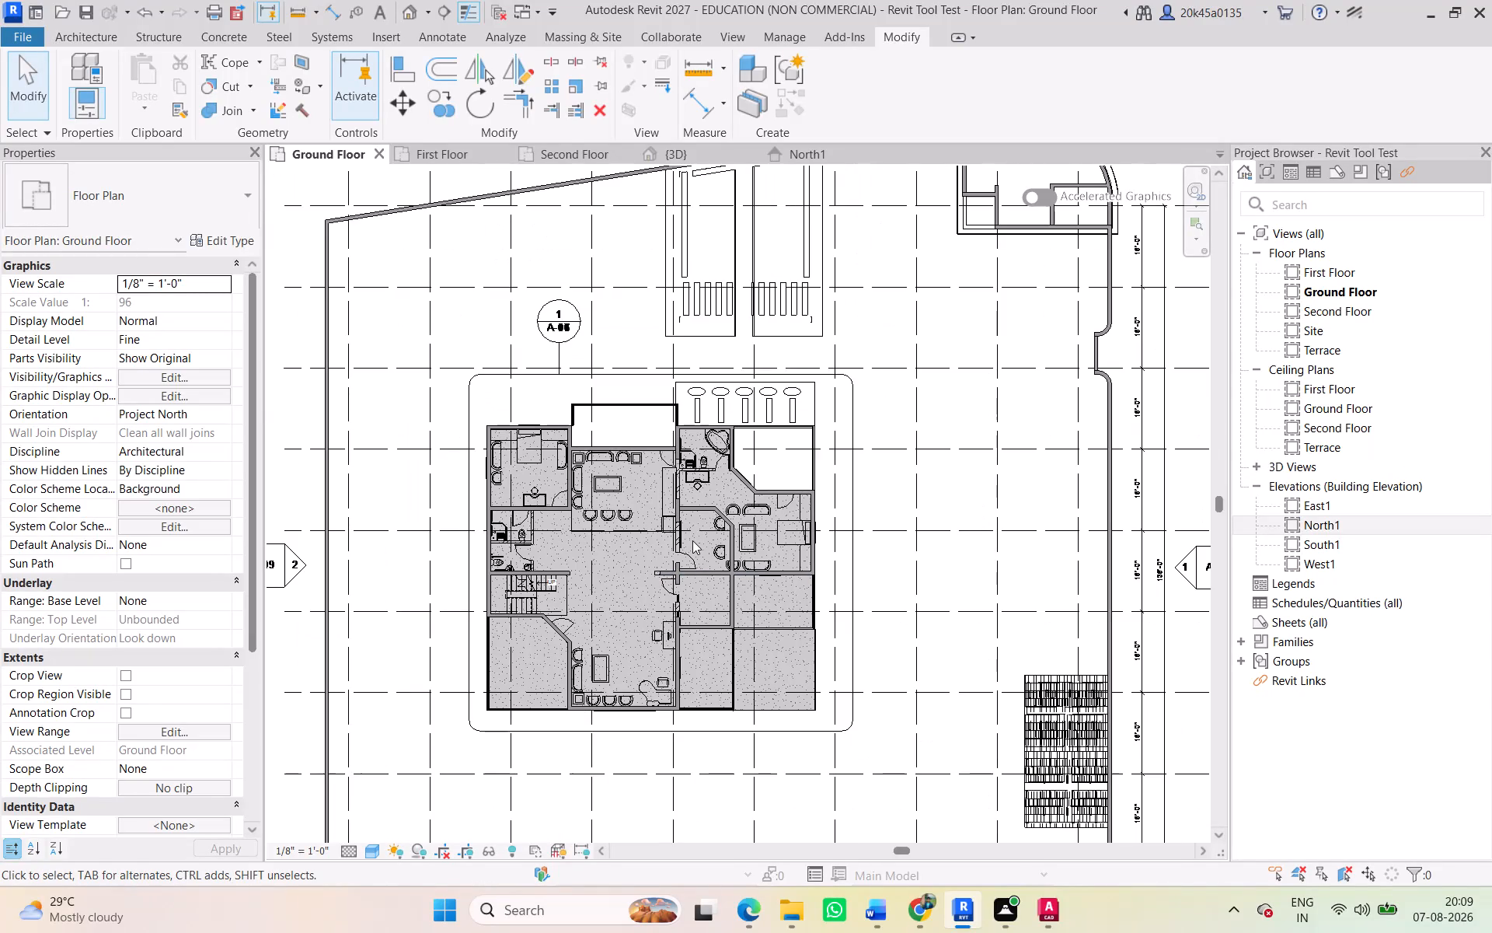
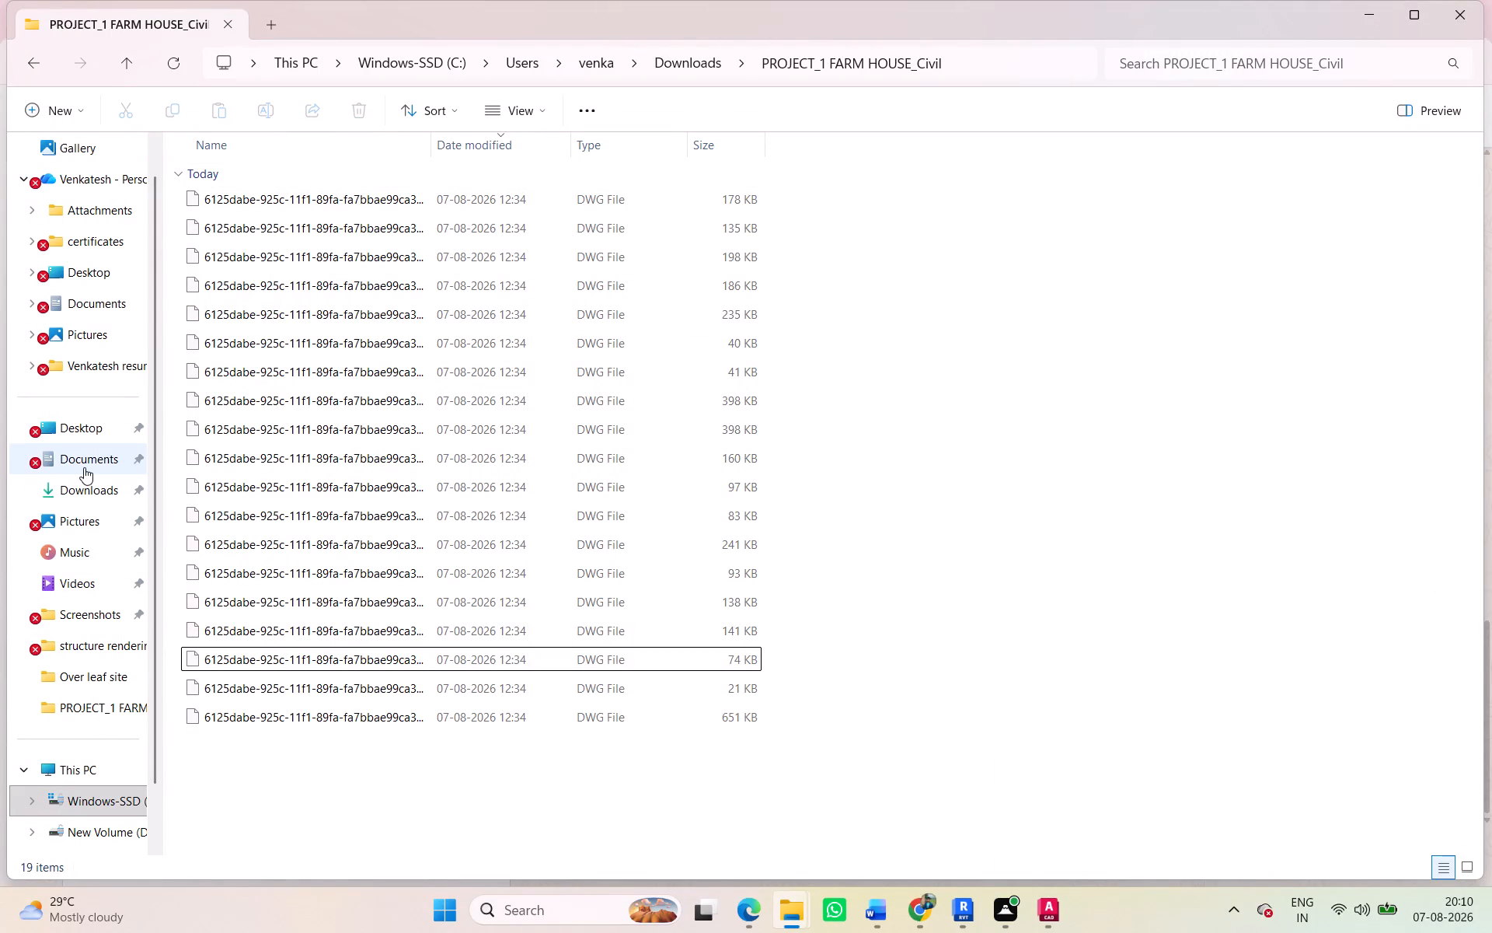
Open the "steel detailing and anchor connections rendering" folder under Desktop, Revit Practice Drawings, Revit-Structure Practice Drawings, Steel structures.
left_click(73, 436)
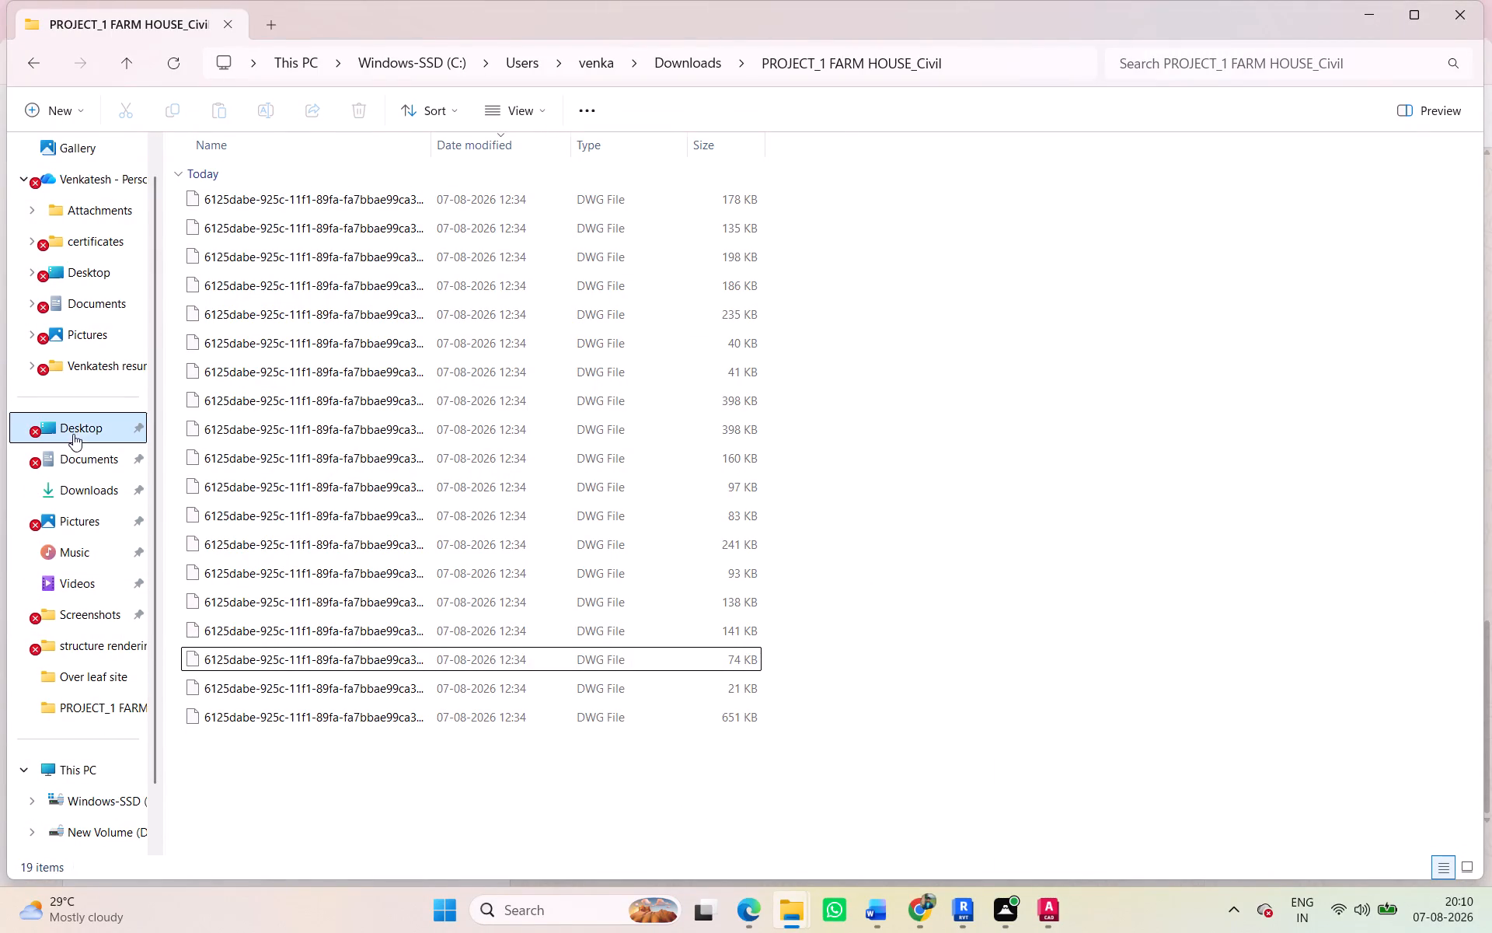
scroll(239, 473, "down", 1)
scroll(239, 446, "up", 1)
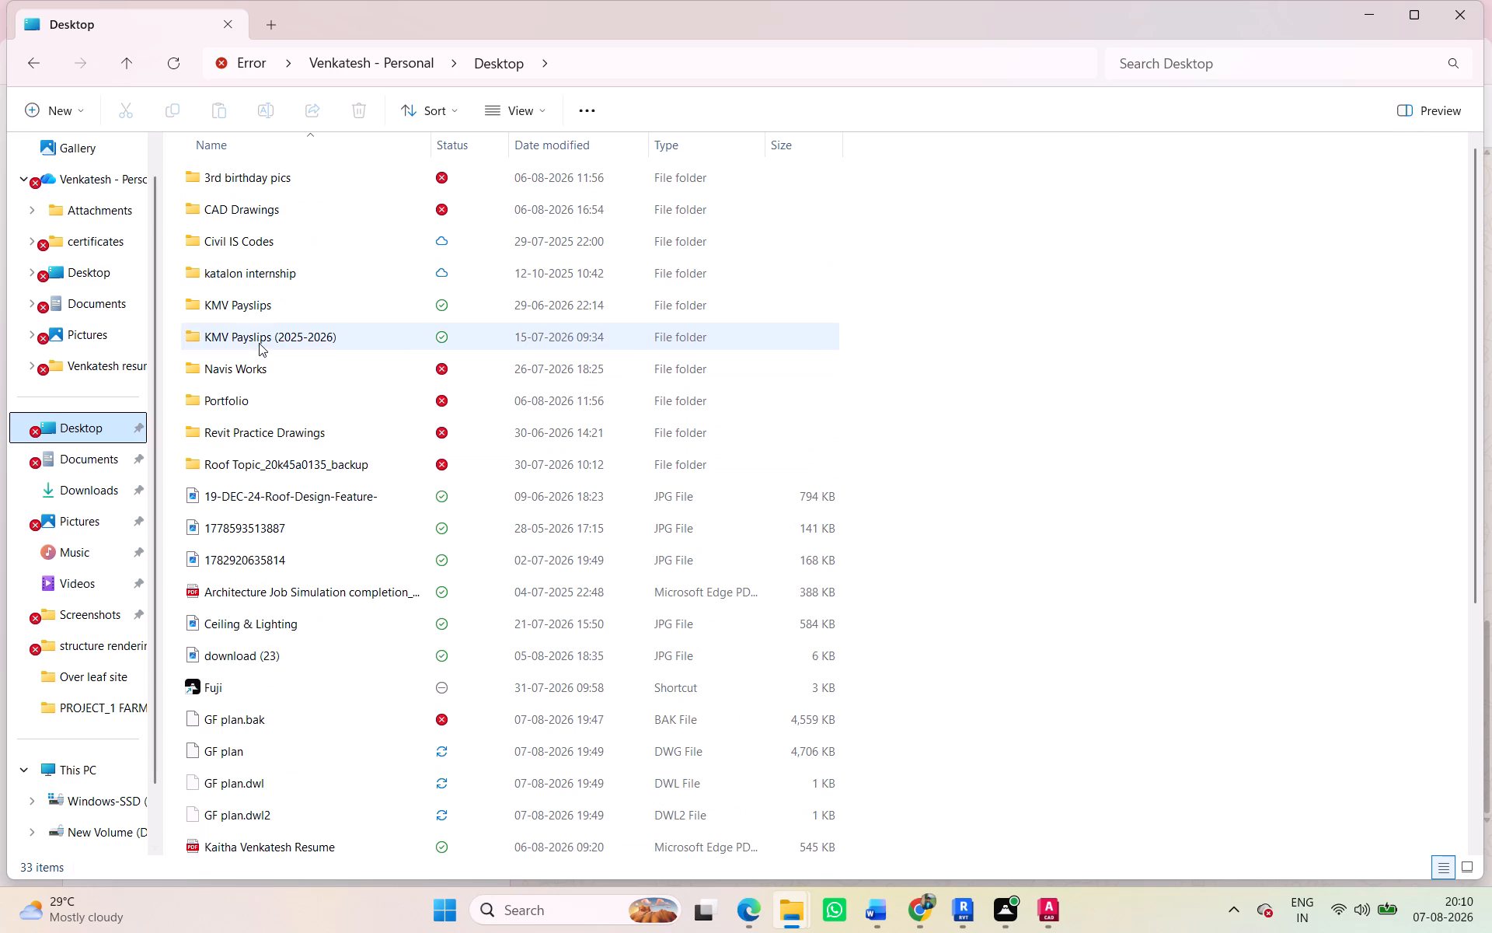
triple_click(266, 436)
double_click(305, 203)
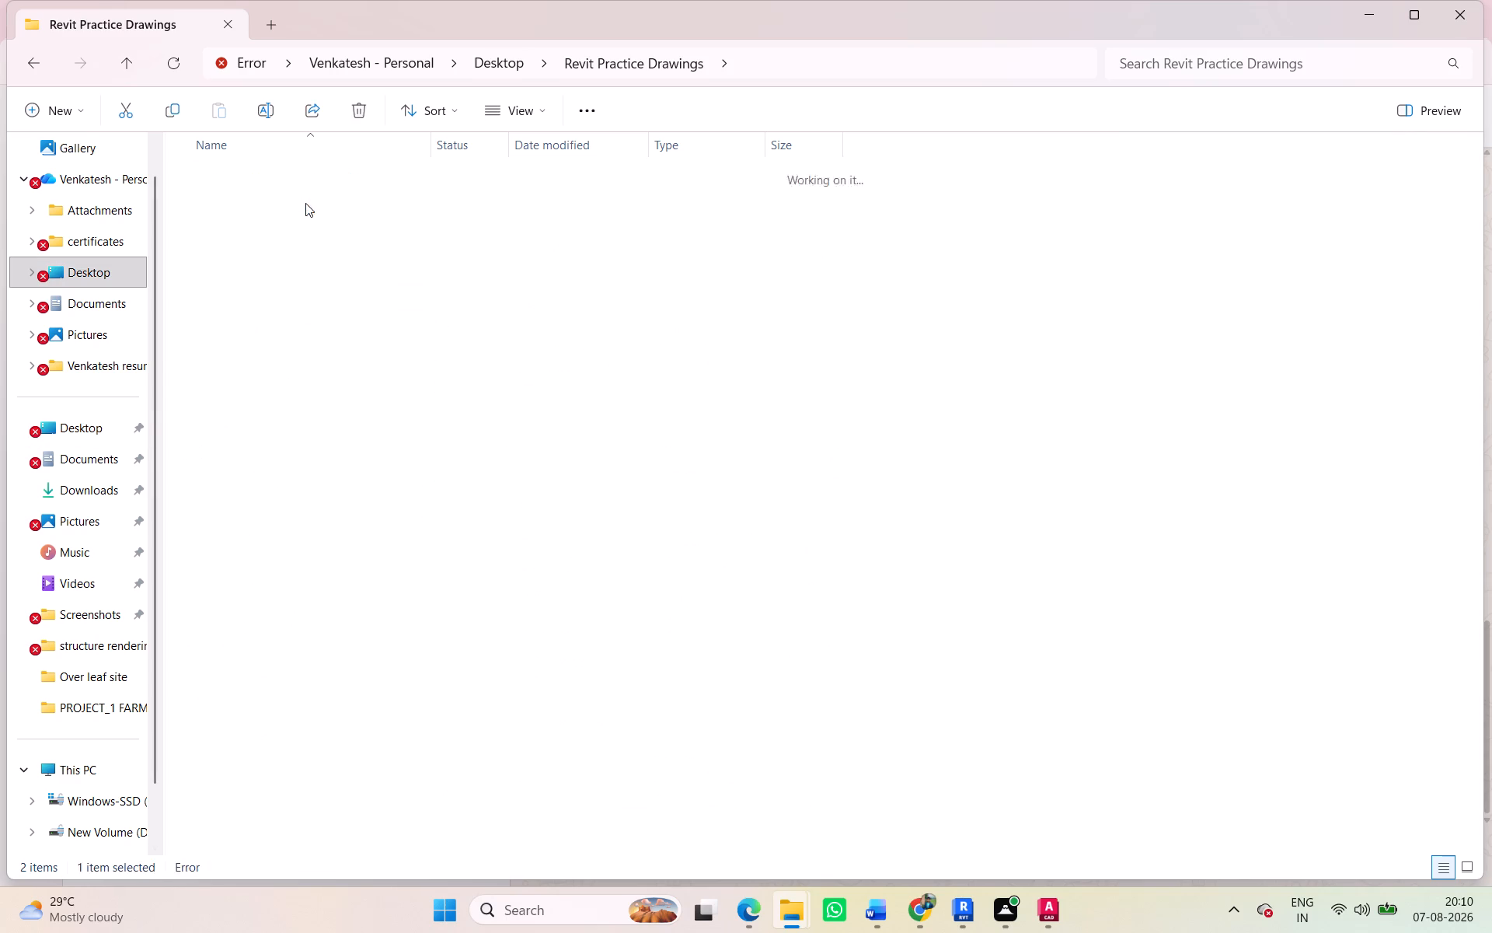
triple_click(273, 190)
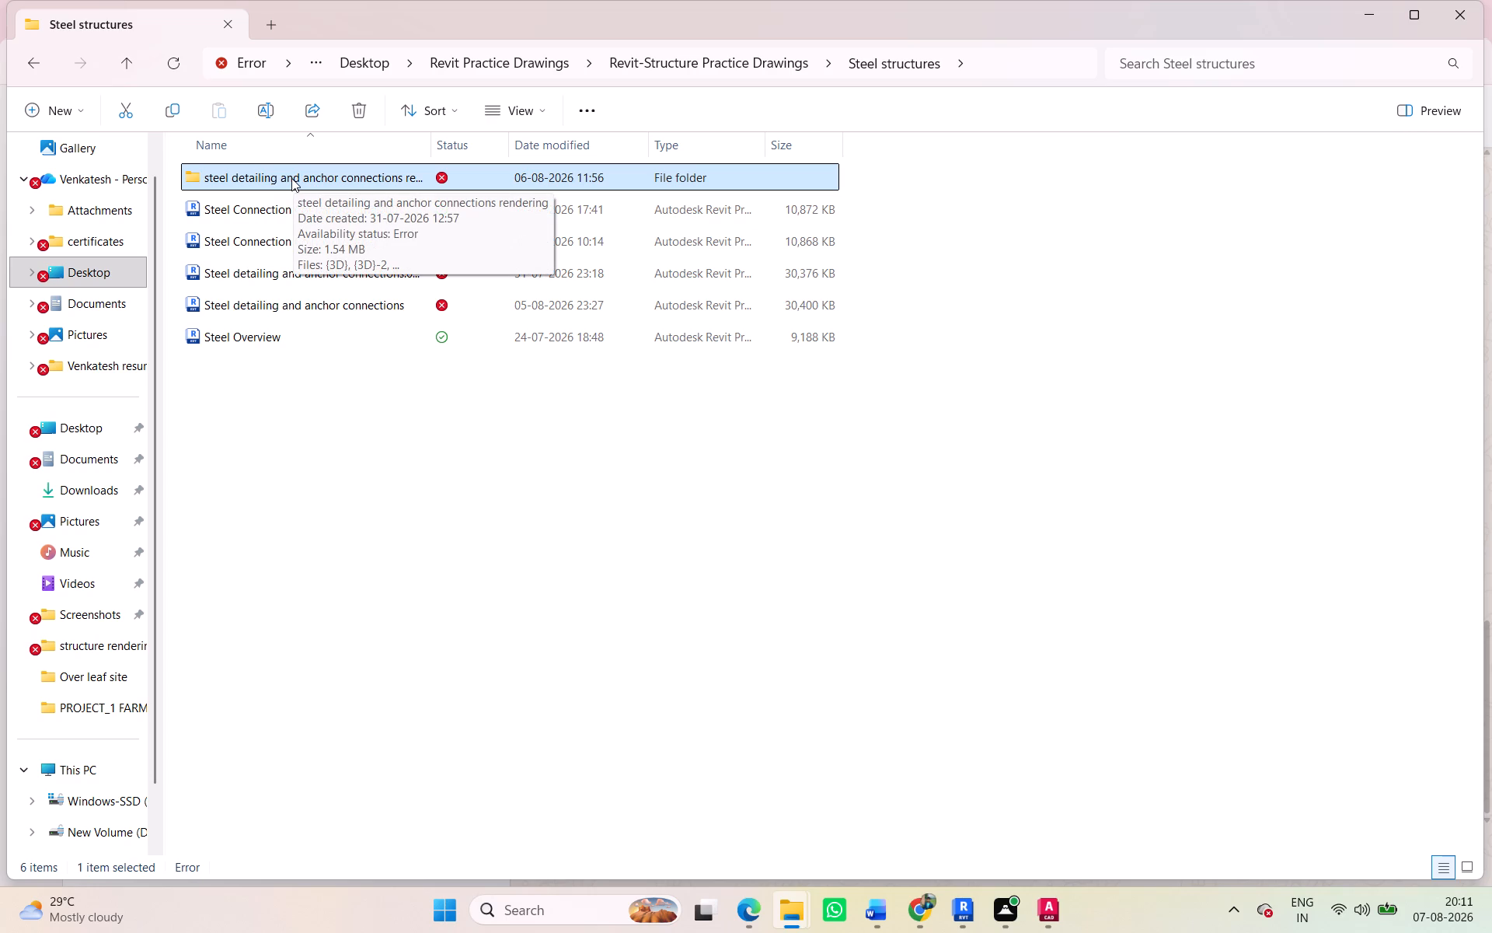
double_click(291, 178)
Select all three steel structure rendering images in the folder and carry them over to the Chrome window.
left_click_drag(598, 325, 597, 325)
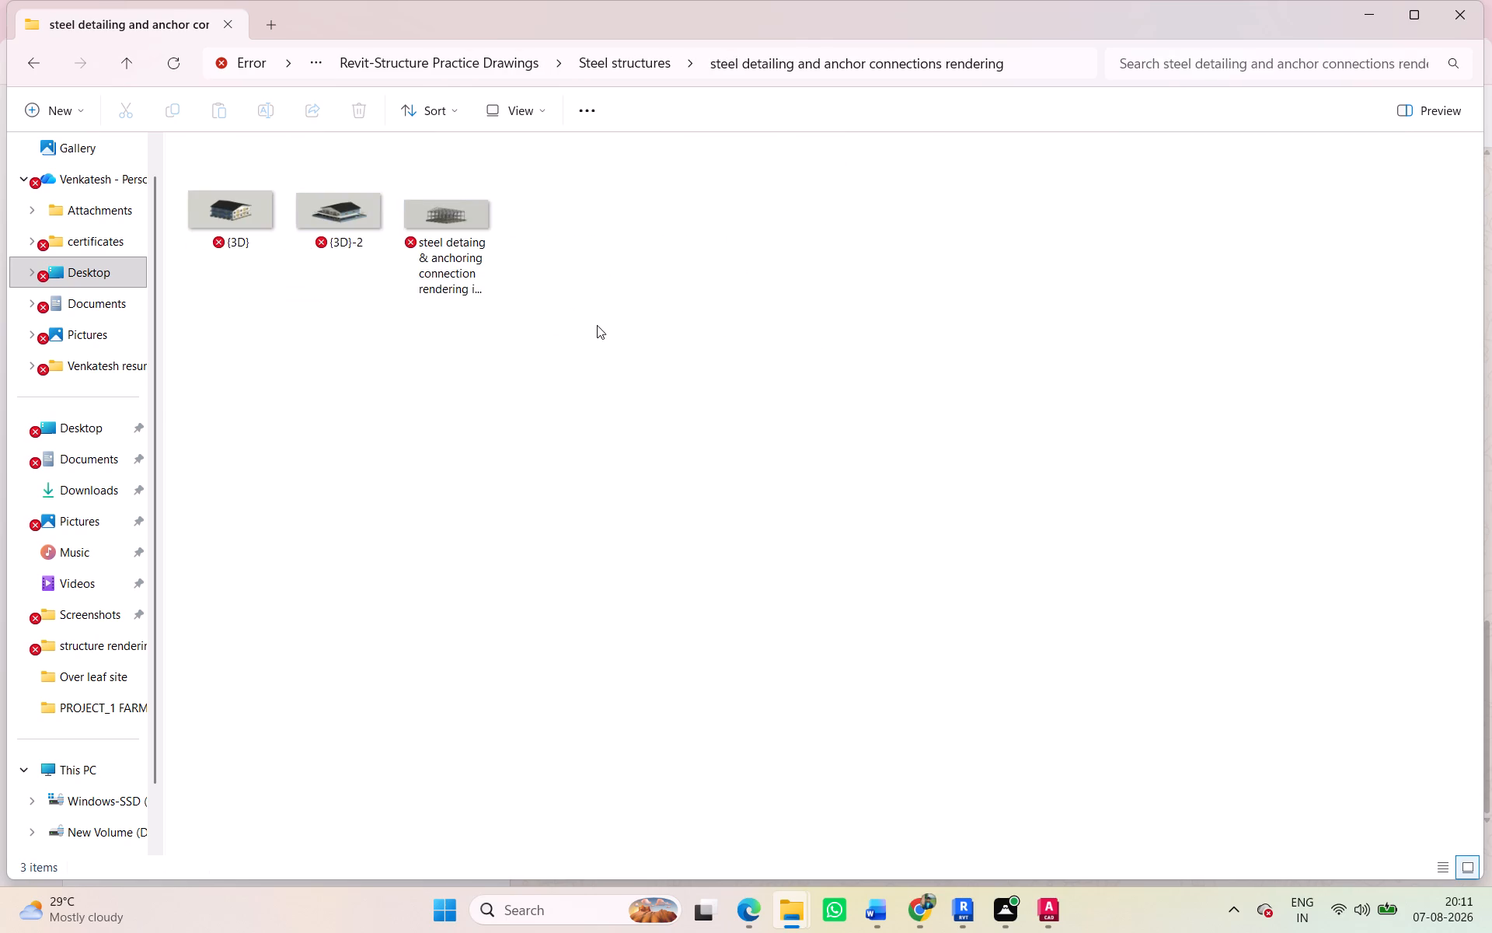
left_click_drag(597, 325, 260, 183)
left_click(248, 197)
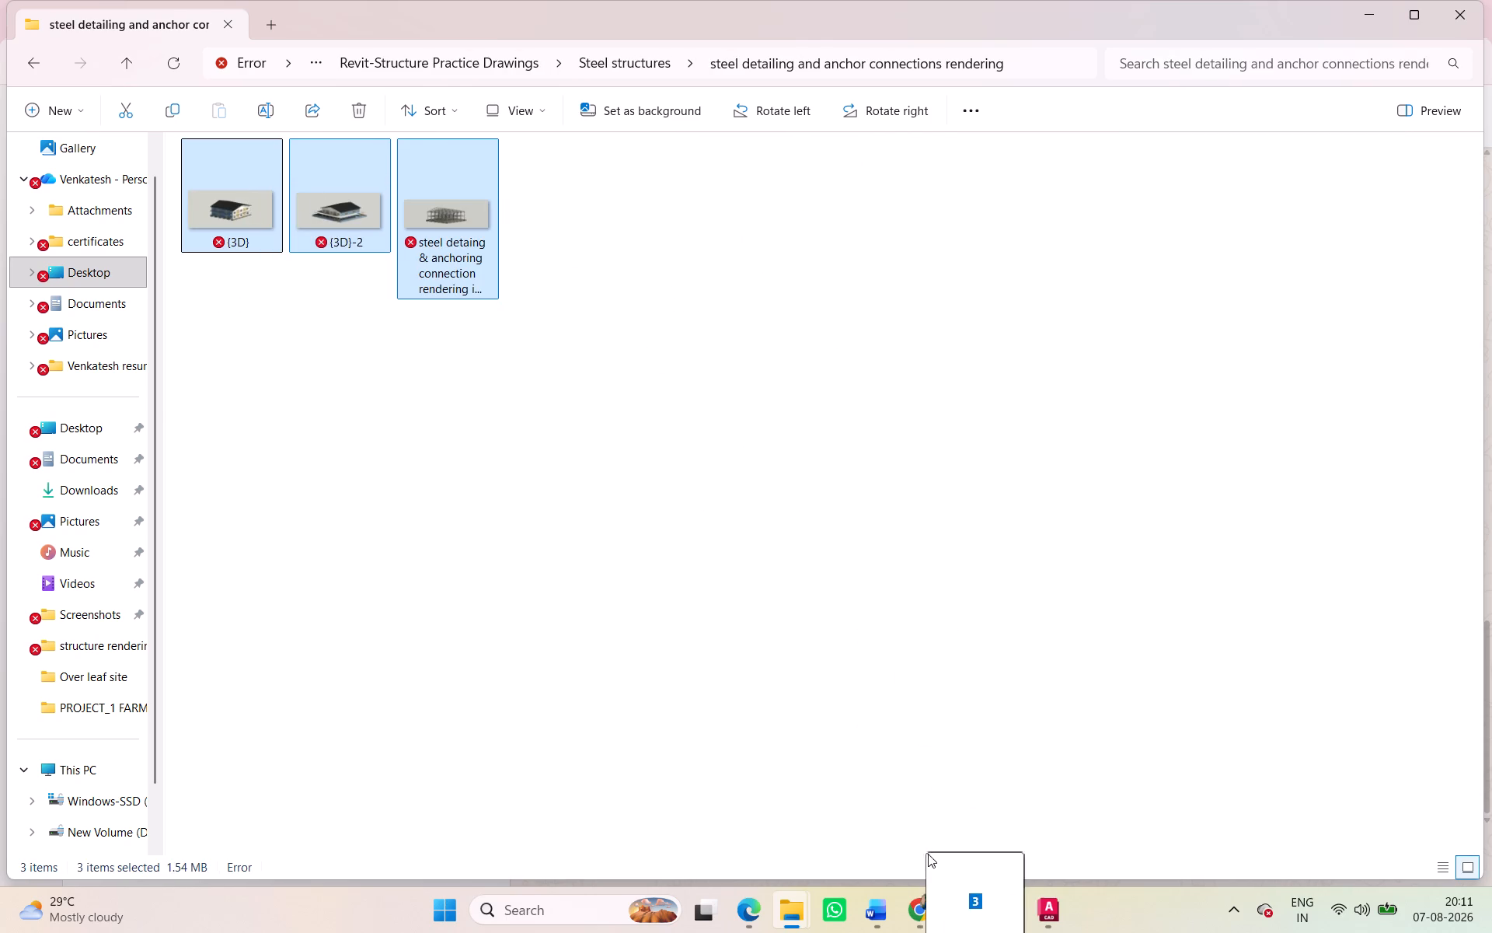
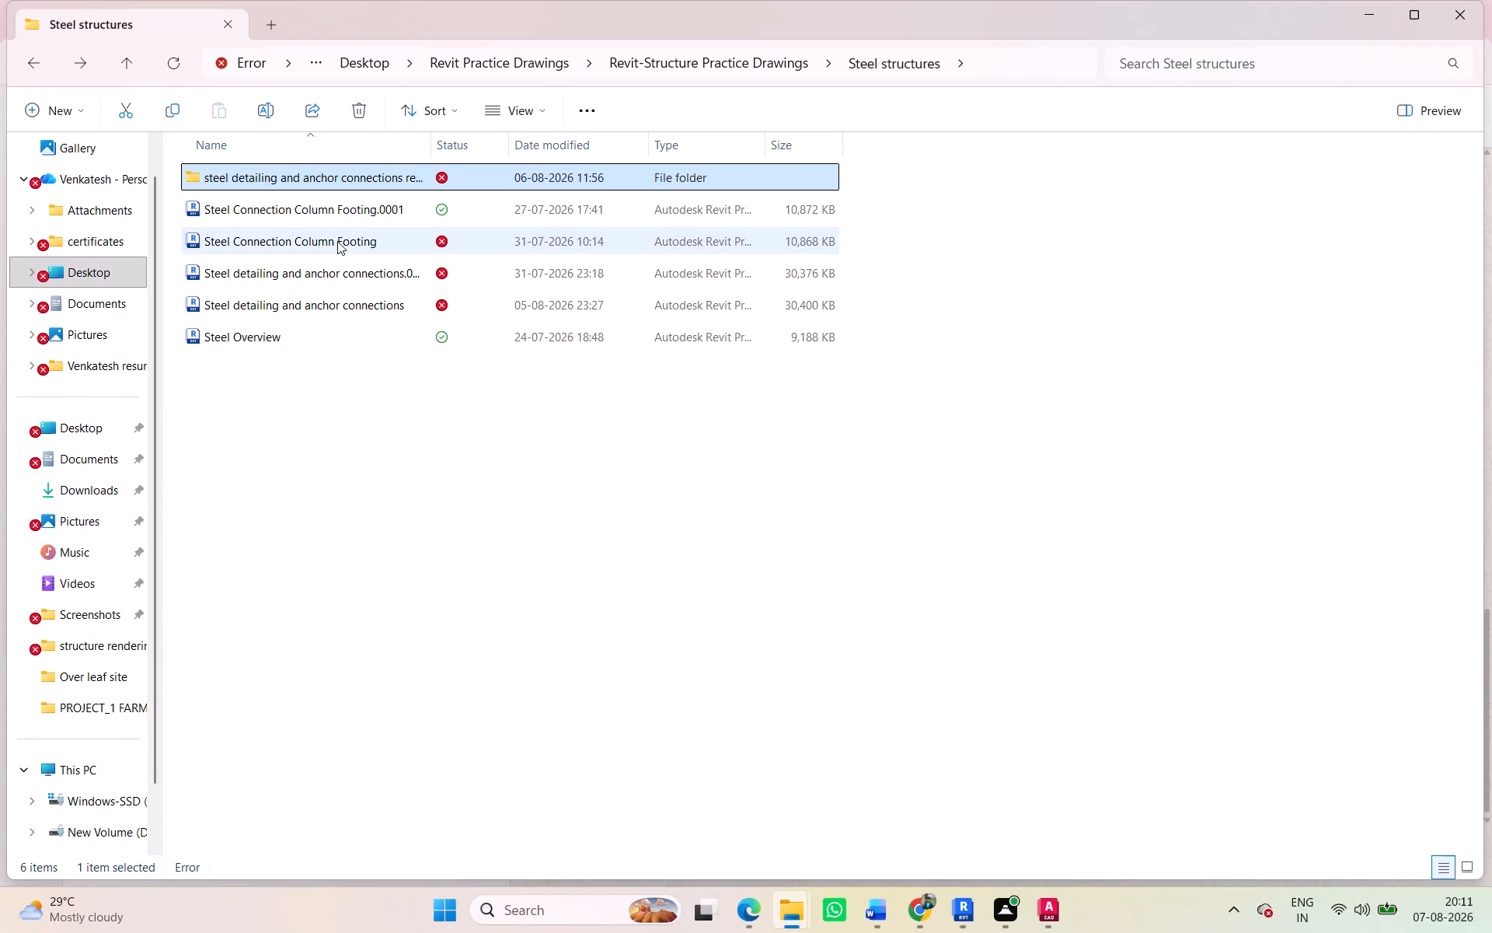
Select the "Steel detailing and anchor connections" Revit project file in the Steel structures folder and carry it over to another open window.
left_click(302, 309)
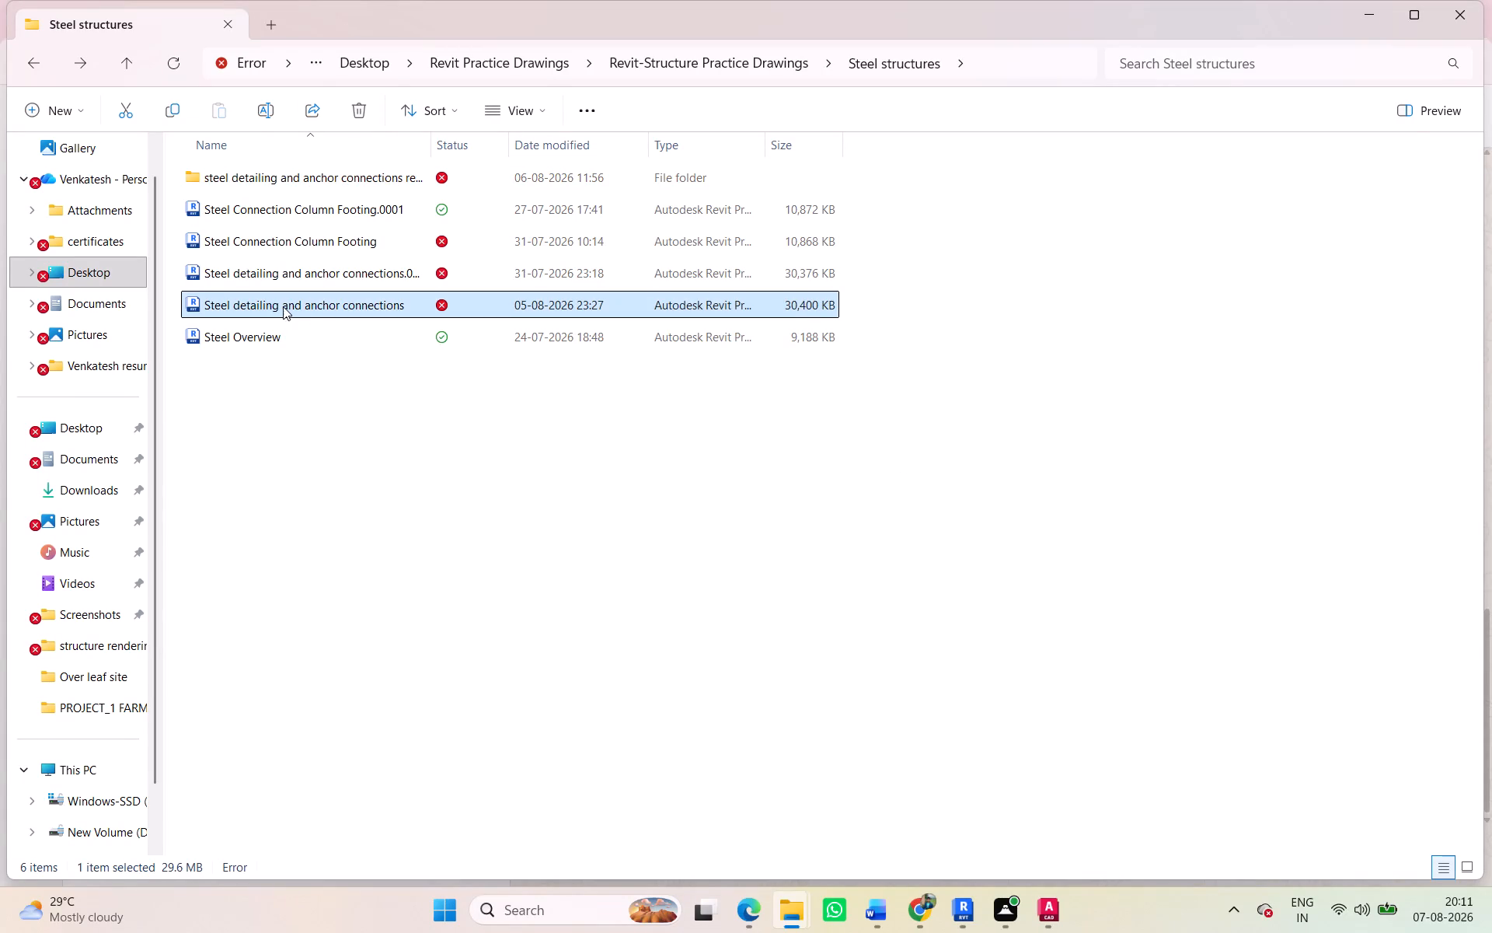
left_click(281, 304)
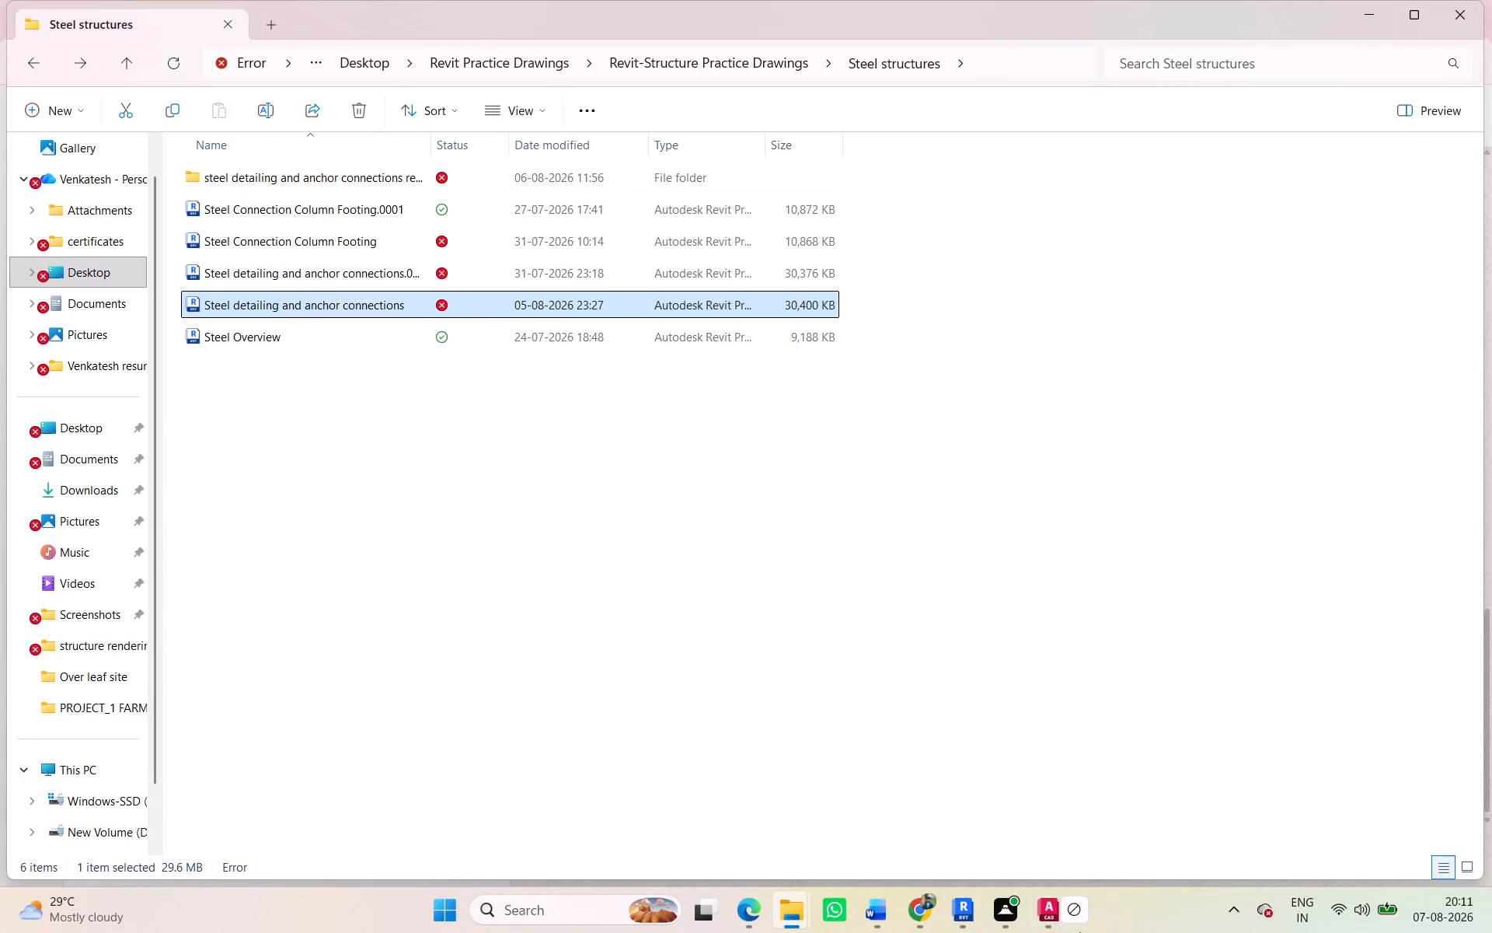
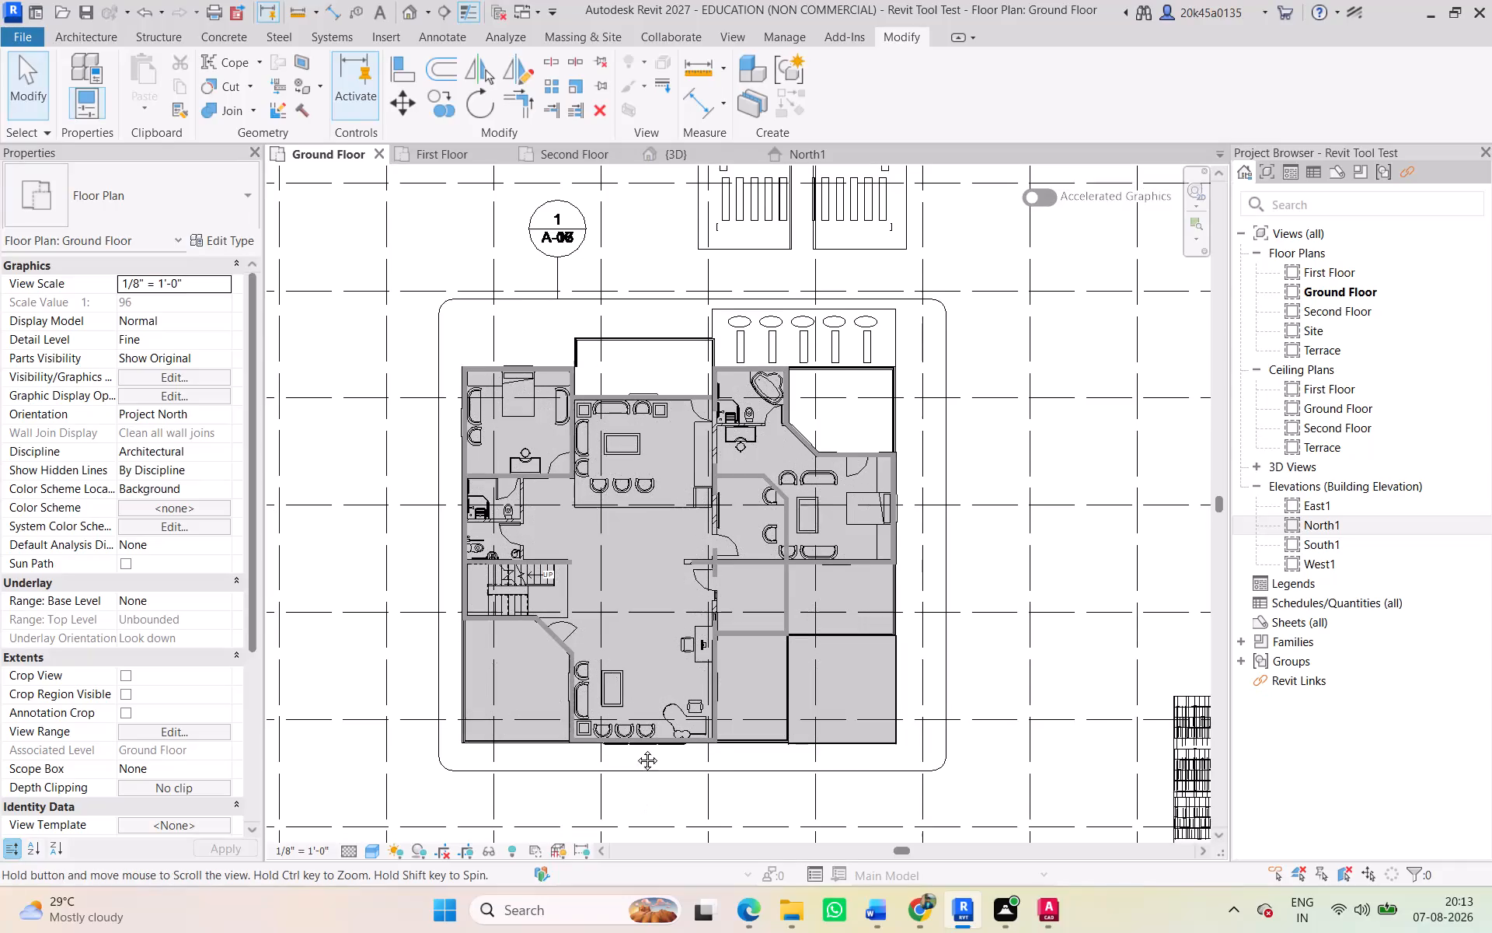
Examine the Ground Floor plan's walls against the imported CAD layout, especially the wall ends around the open areas along the north side.
scroll(607, 615, "up", 8)
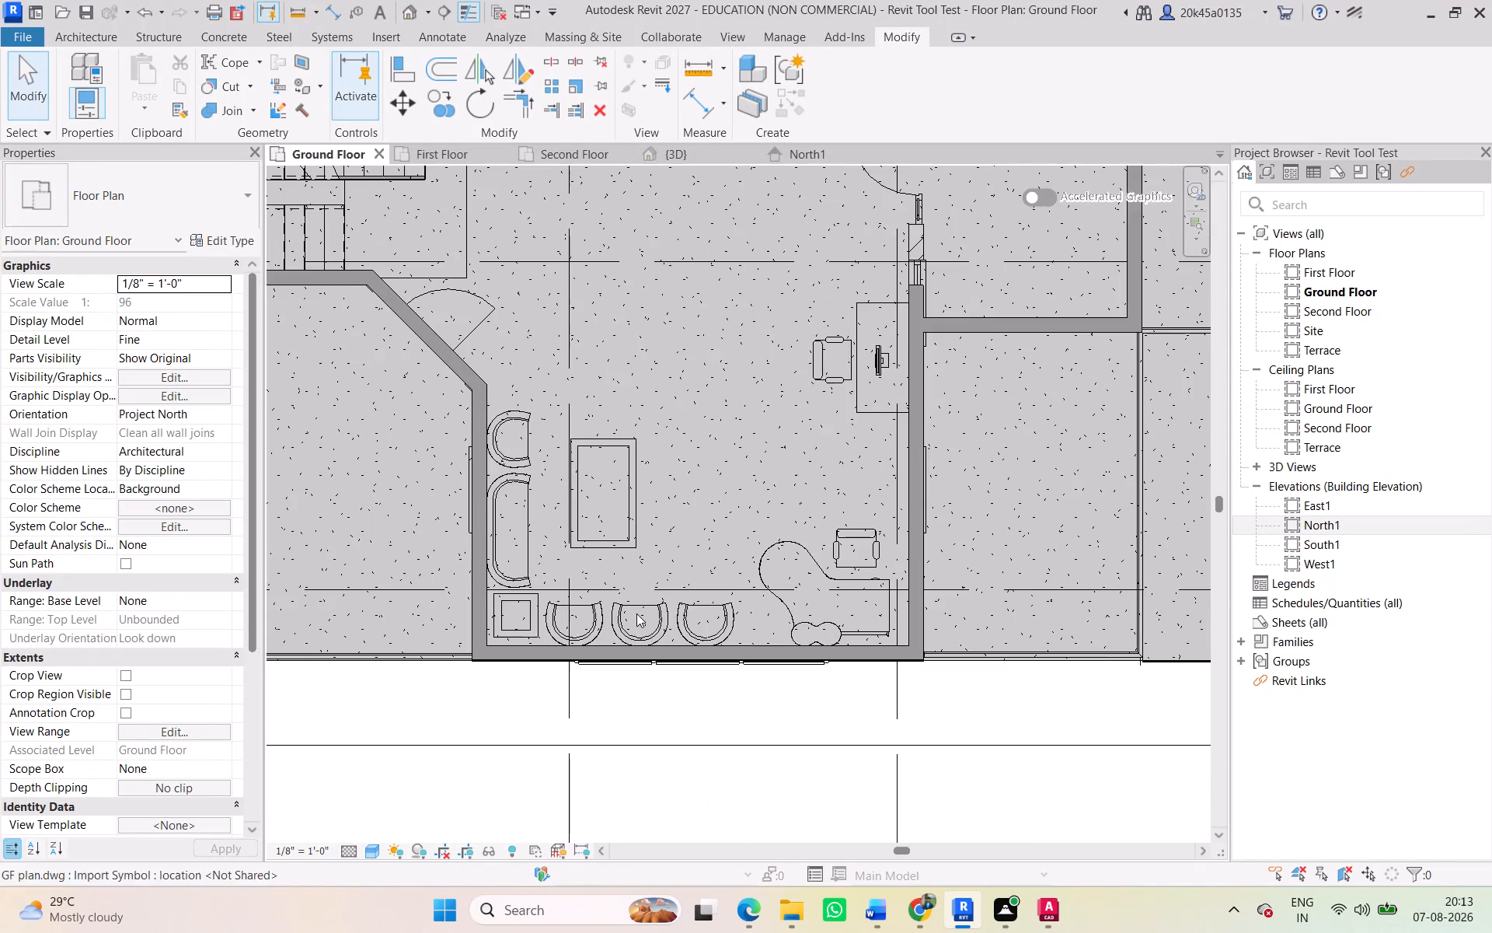
scroll(641, 607, "up", 3)
middle_click_drag(650, 613, 652, 694)
scroll(646, 655, "down", 7)
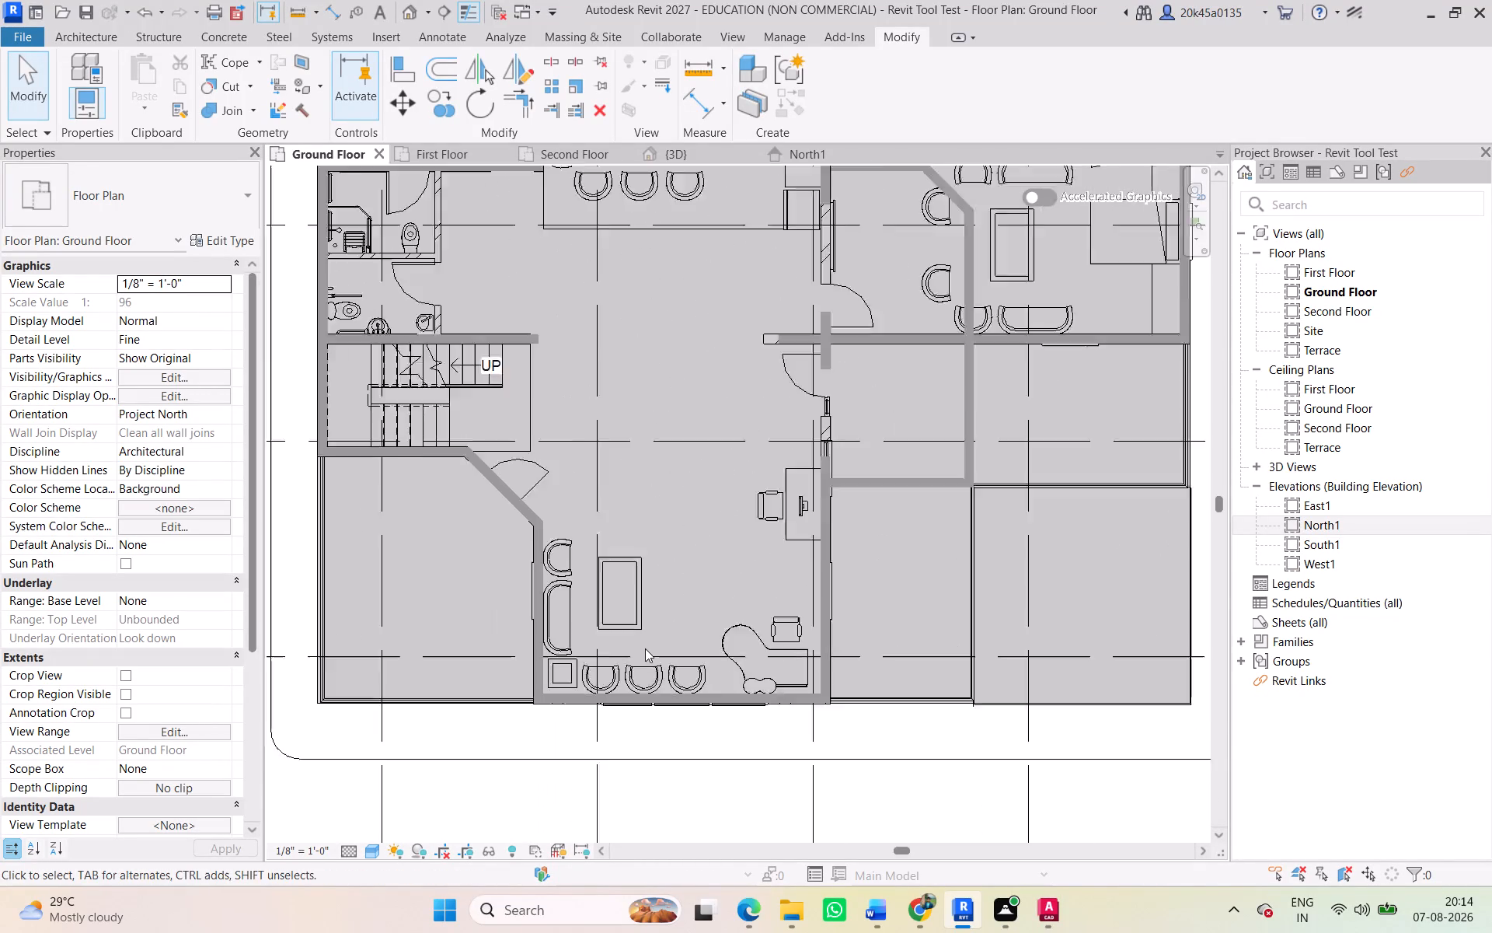
scroll(645, 648, "down", 4)
middle_click_drag(634, 649, 615, 737)
scroll(661, 407, "up", 4)
middle_click_drag(674, 446, 641, 533)
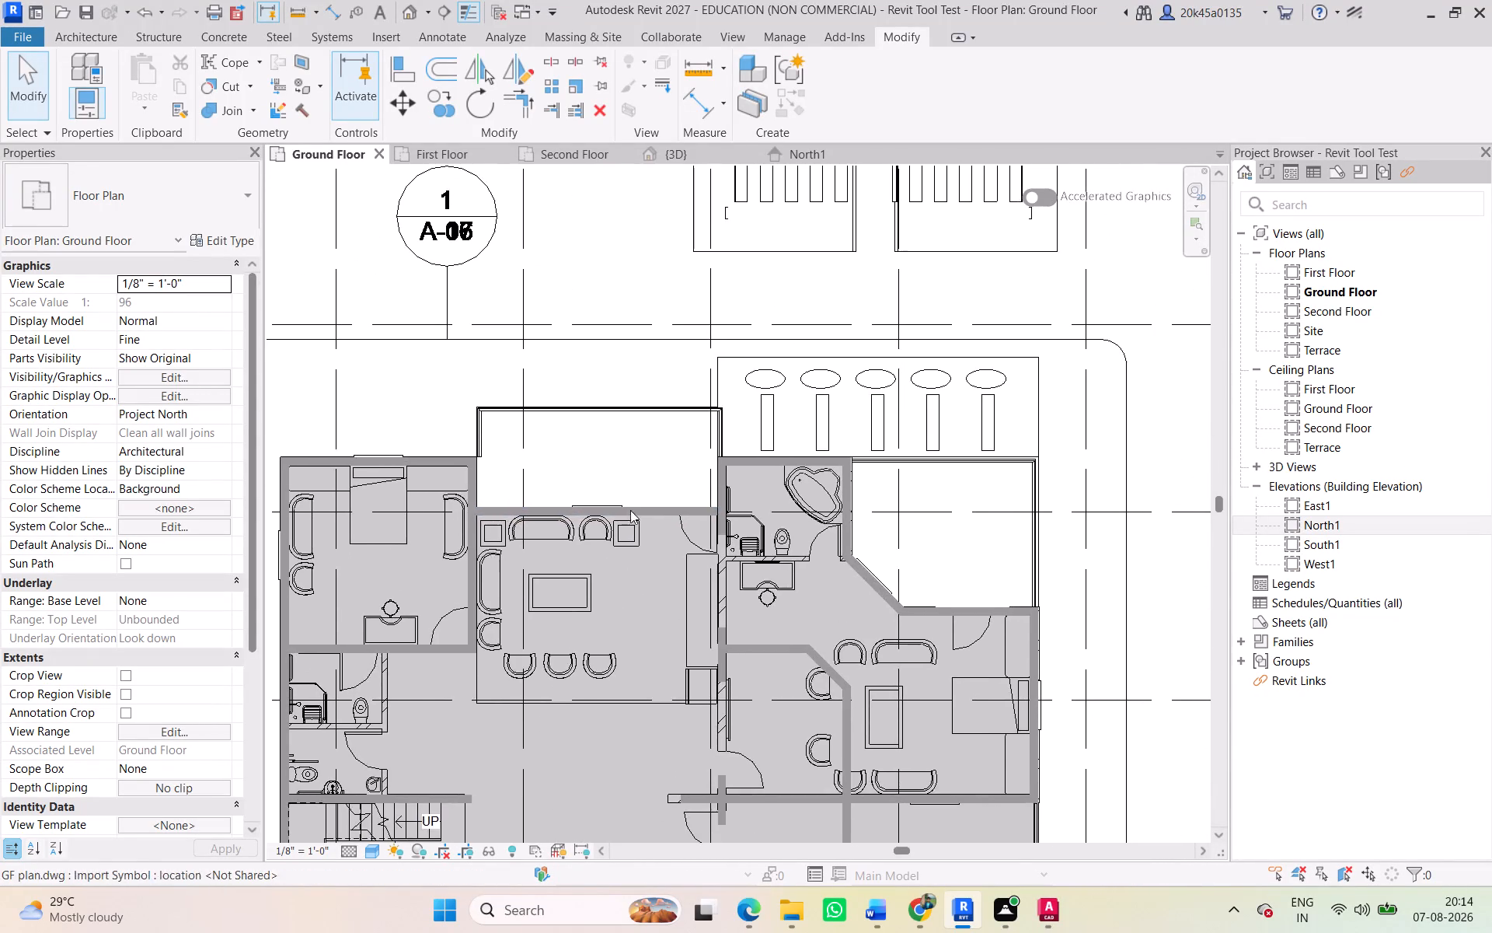
left_click(433, 152)
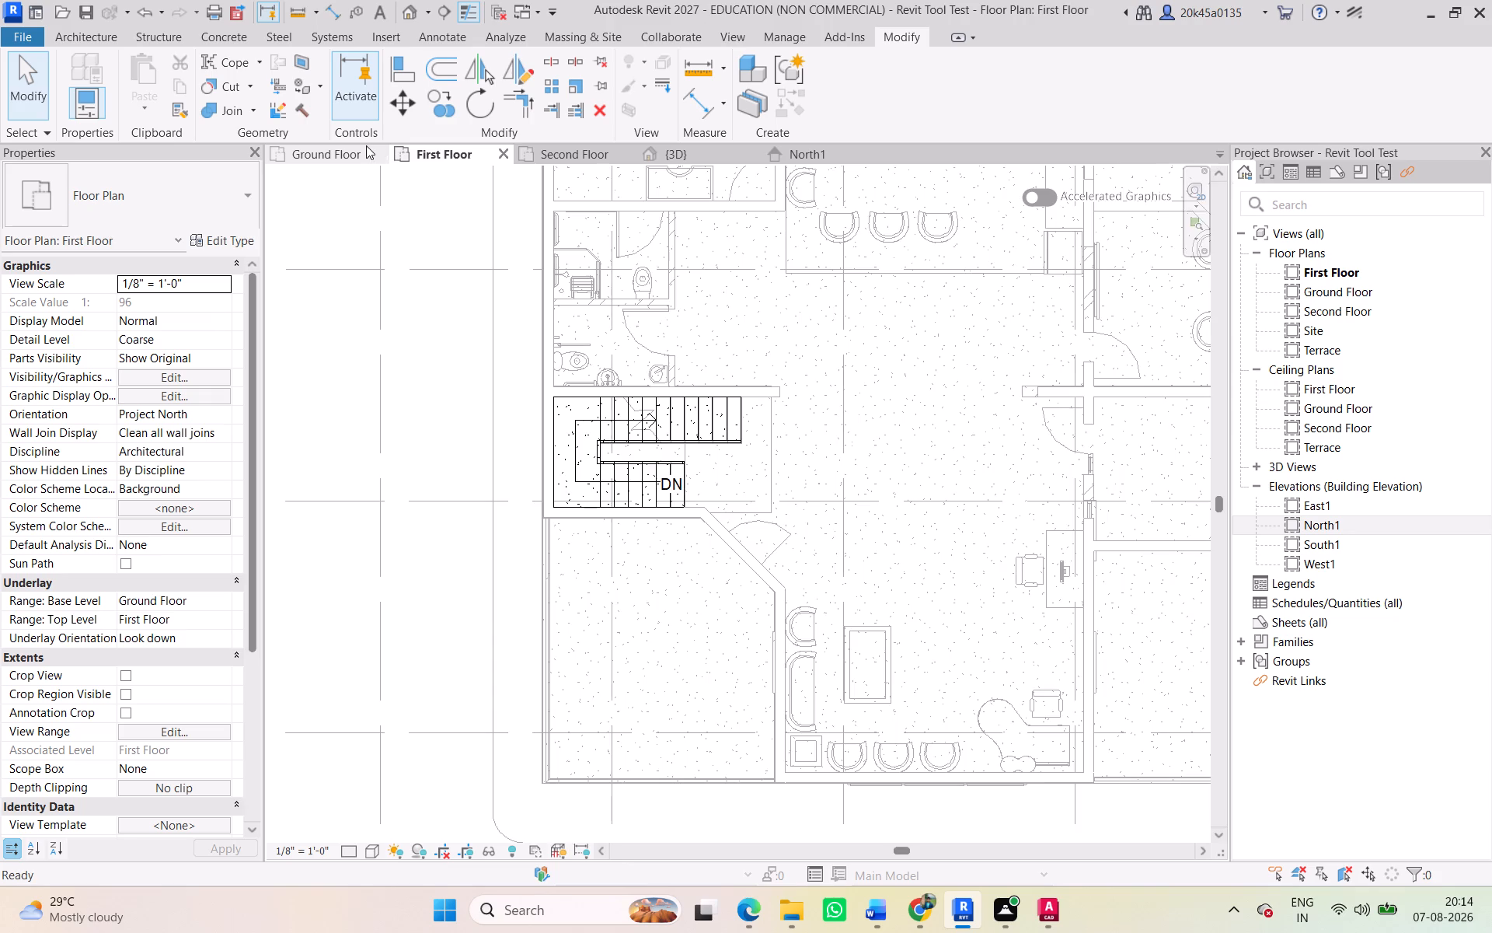
left_click(364, 145)
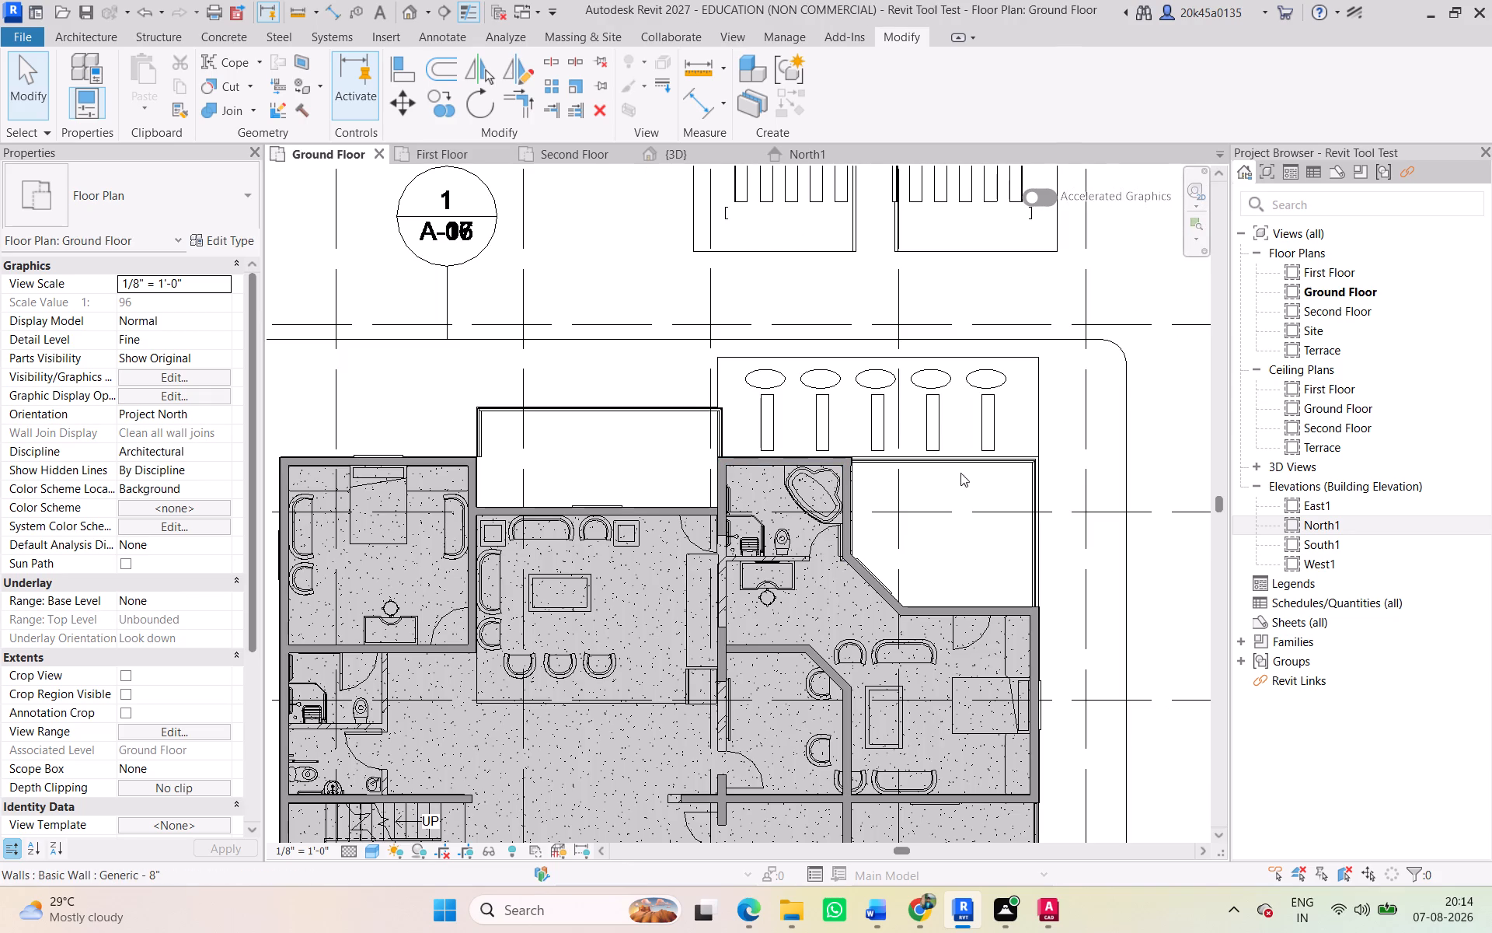
scroll(956, 521, "up", 6)
scroll(793, 429, "up", 4)
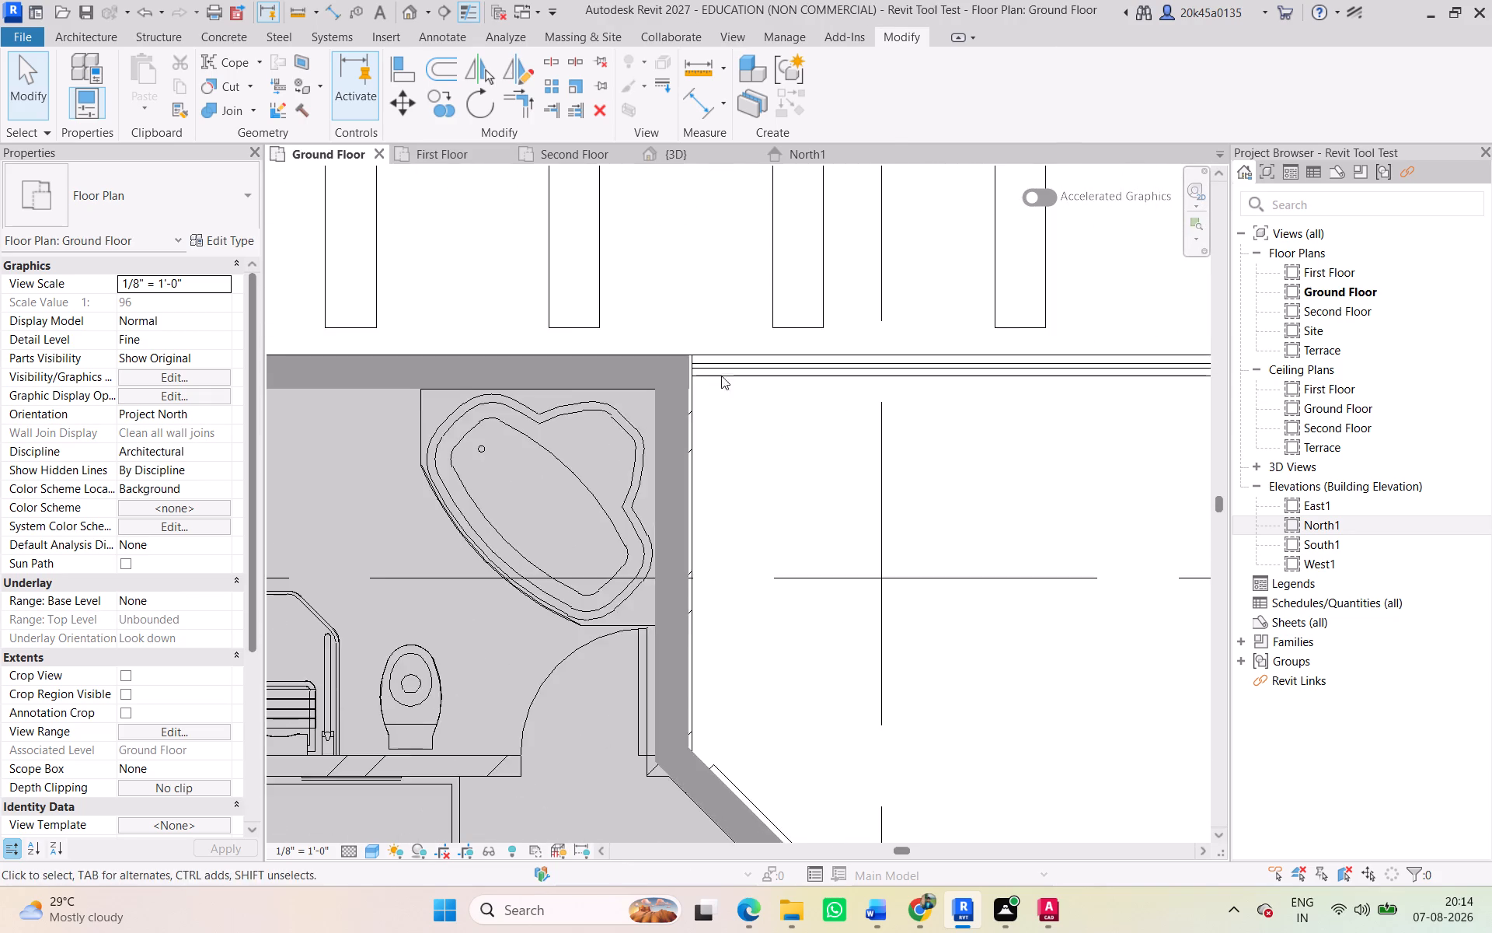
scroll(713, 369, "up", 17)
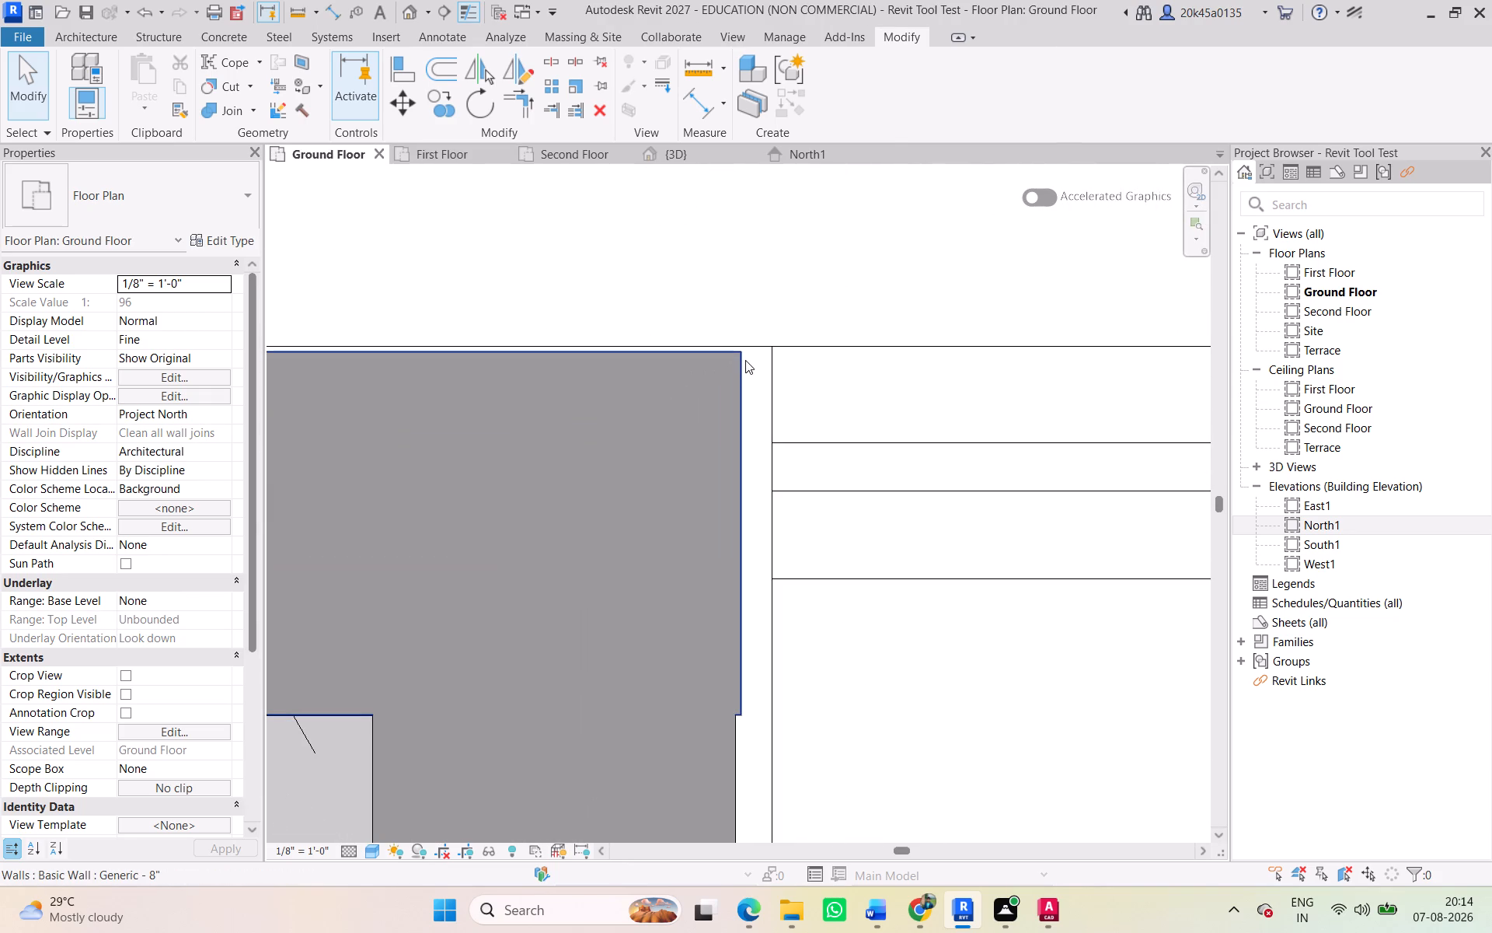
left_click(740, 361)
scroll(807, 391, "down", 6)
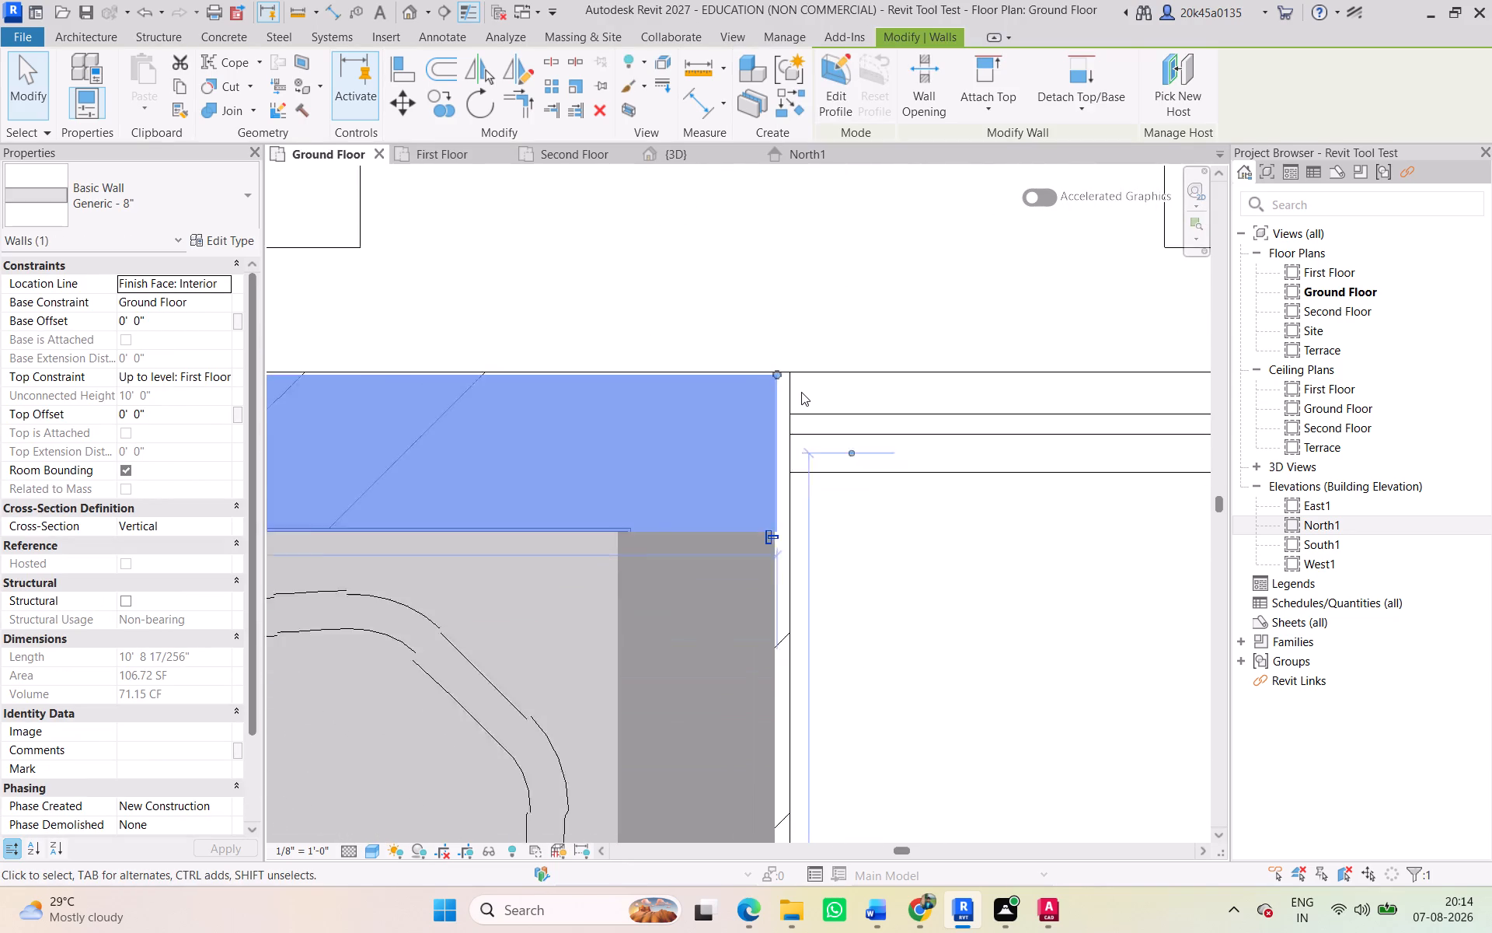
scroll(801, 392, "down", 2)
scroll(801, 392, "up", 4)
scroll(801, 392, "down", 14)
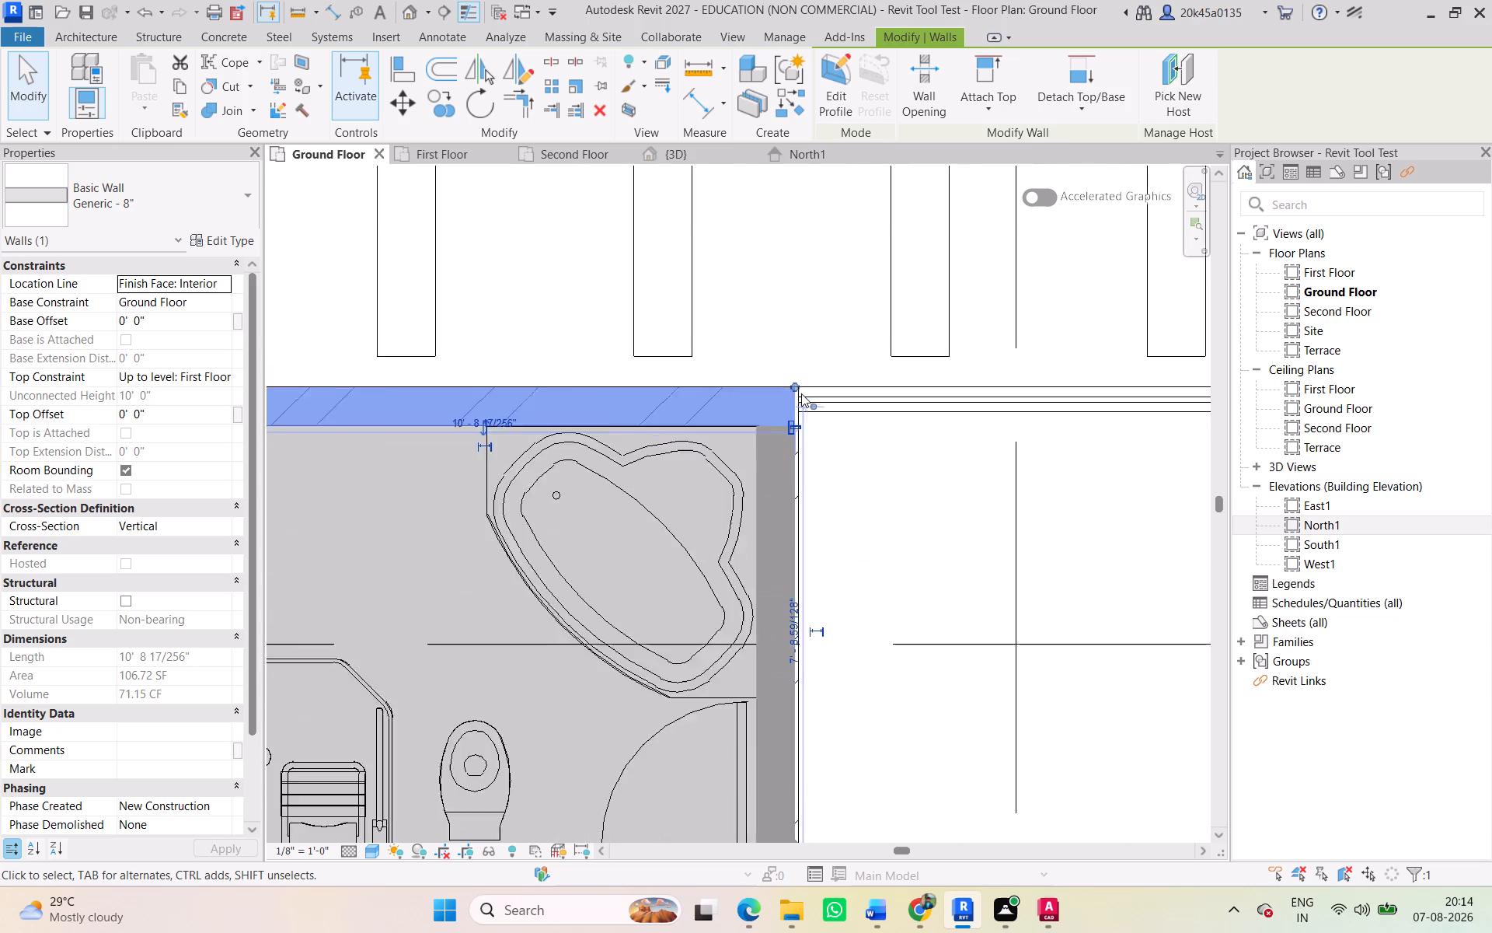
scroll(801, 393, "down", 2)
left_click(859, 494)
scroll(942, 460, "down", 7)
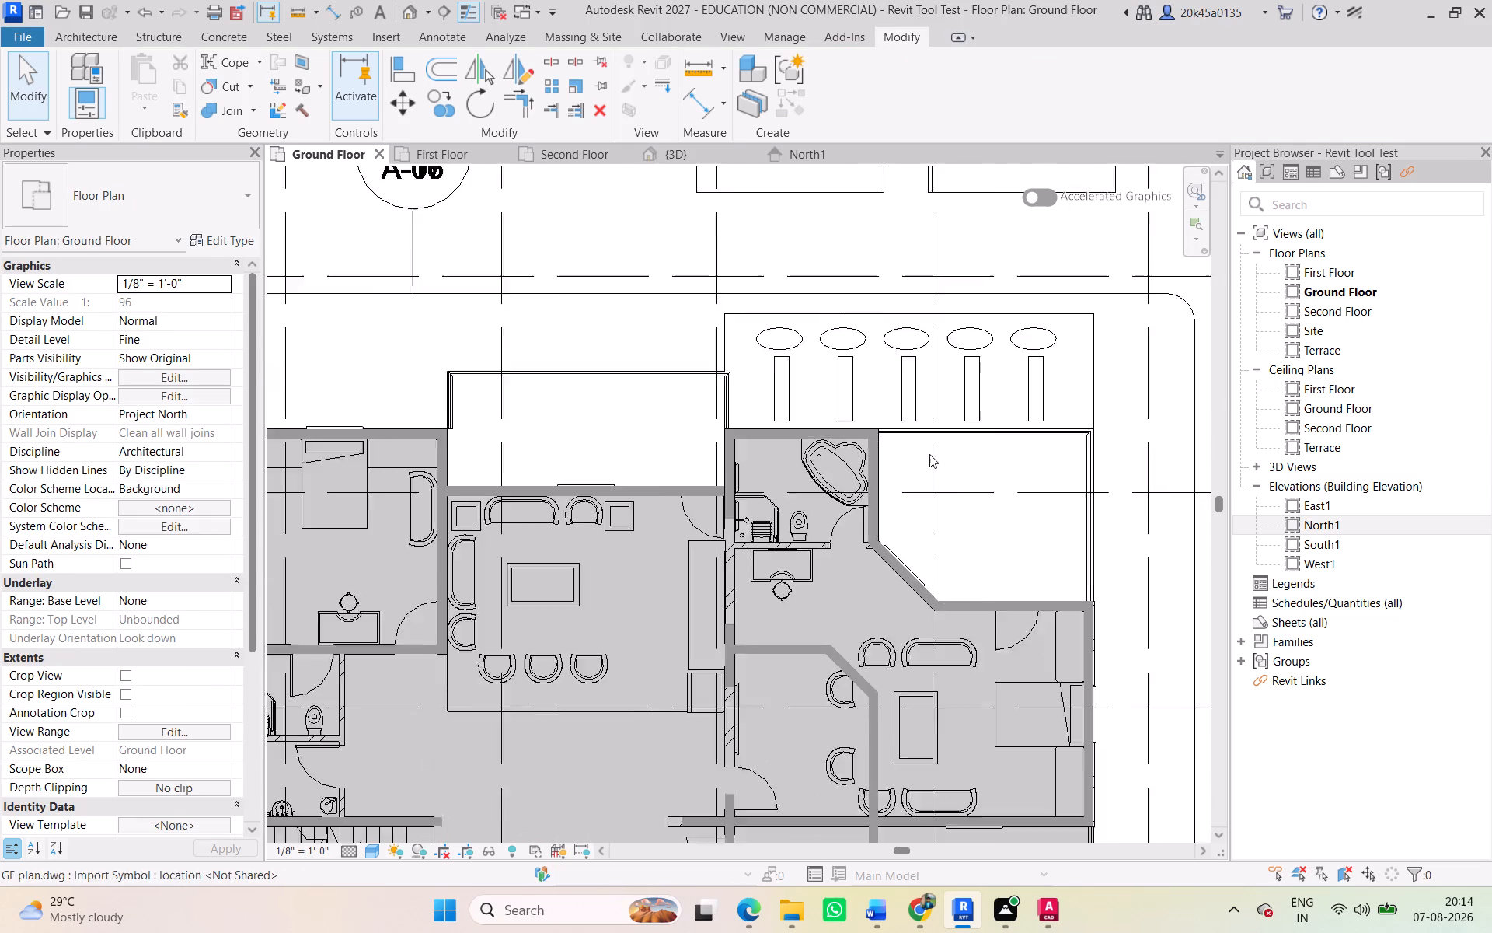
scroll(929, 454, "down", 1)
middle_click_drag(920, 453, 705, 395)
scroll(539, 449, "down", 3)
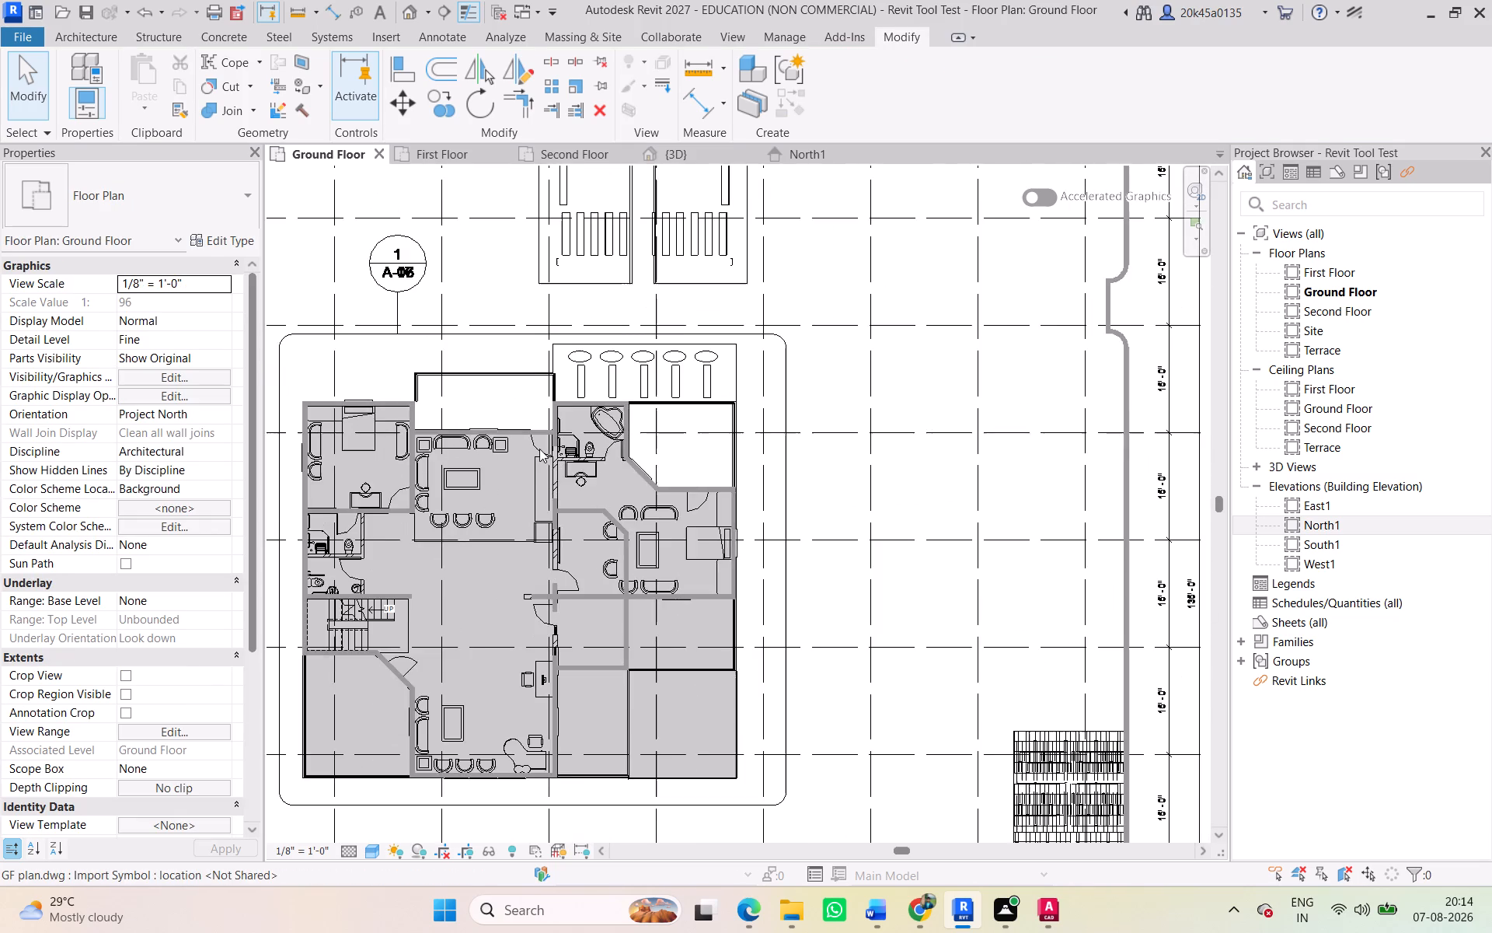
middle_click_drag(543, 449, 650, 469)
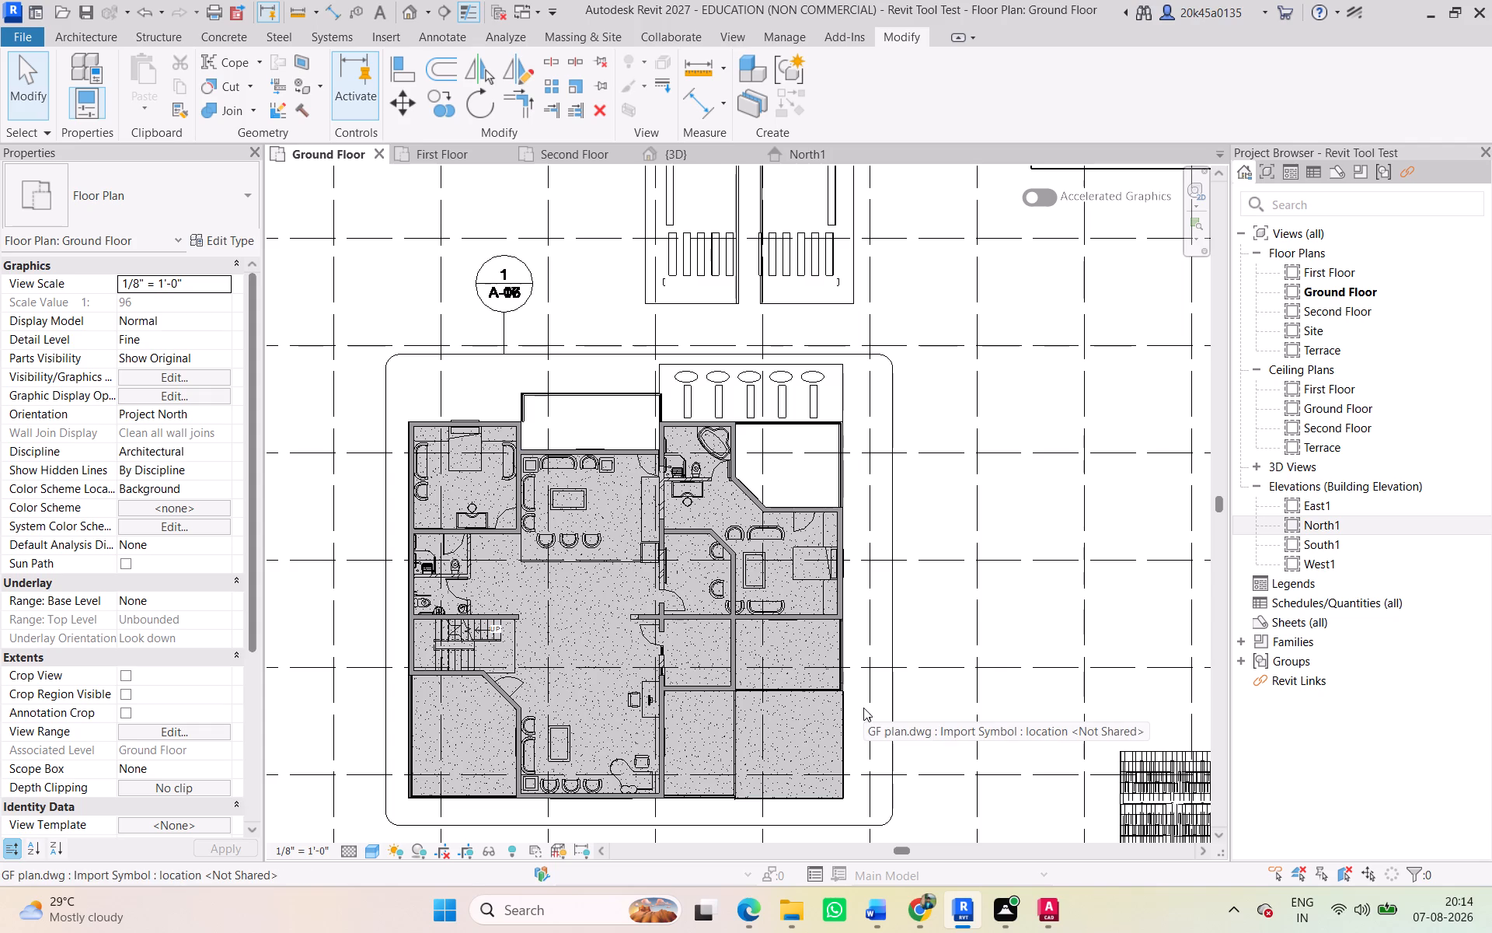
left_click(786, 917)
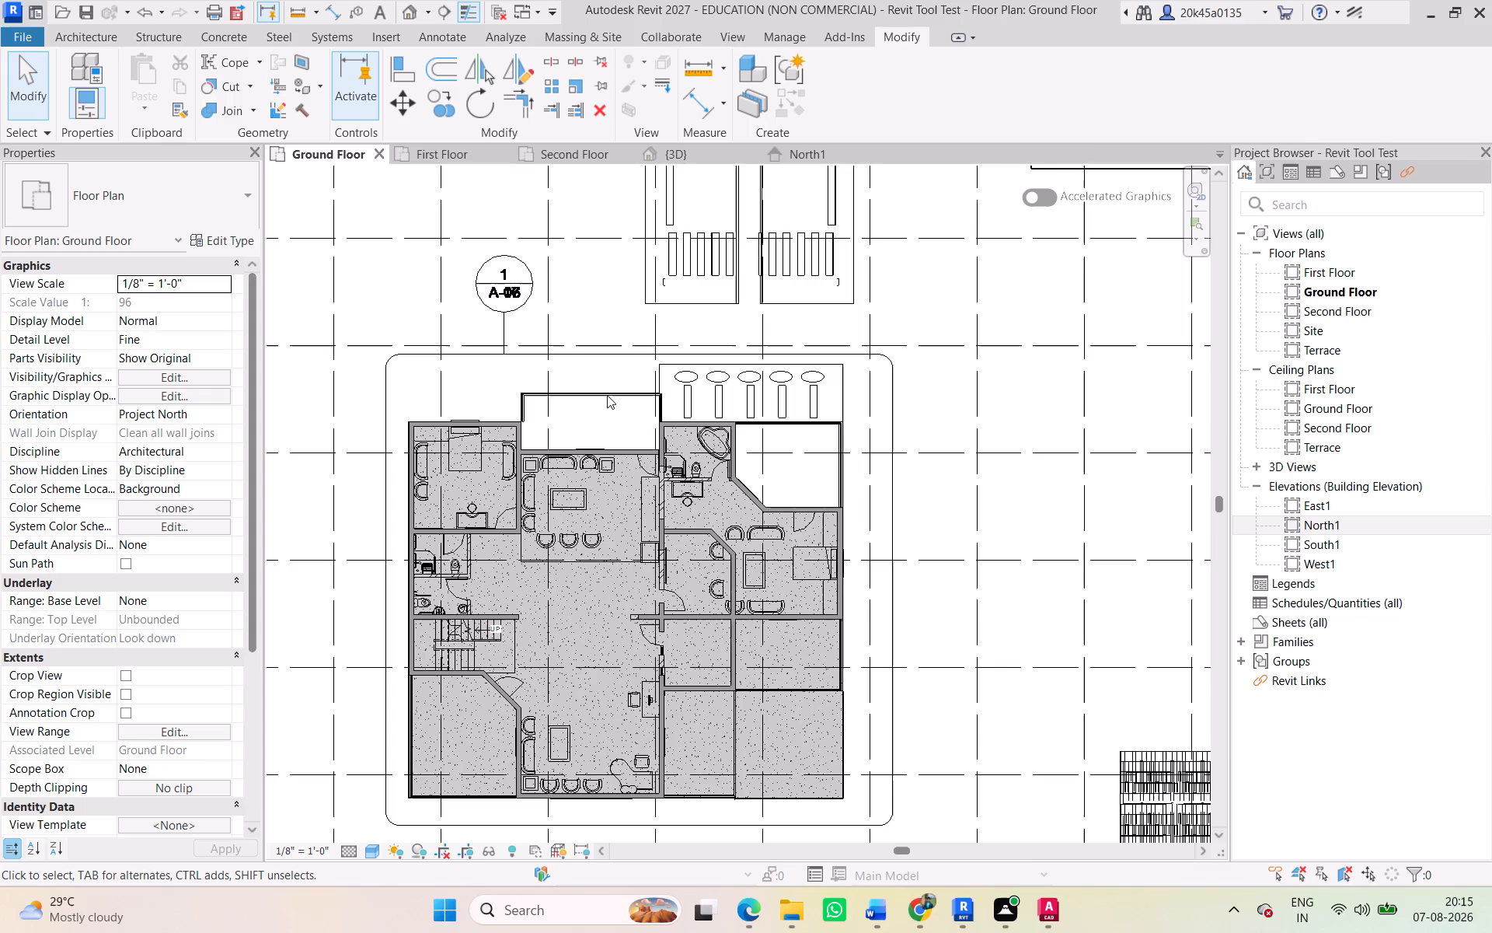
scroll(493, 392, "up", 9)
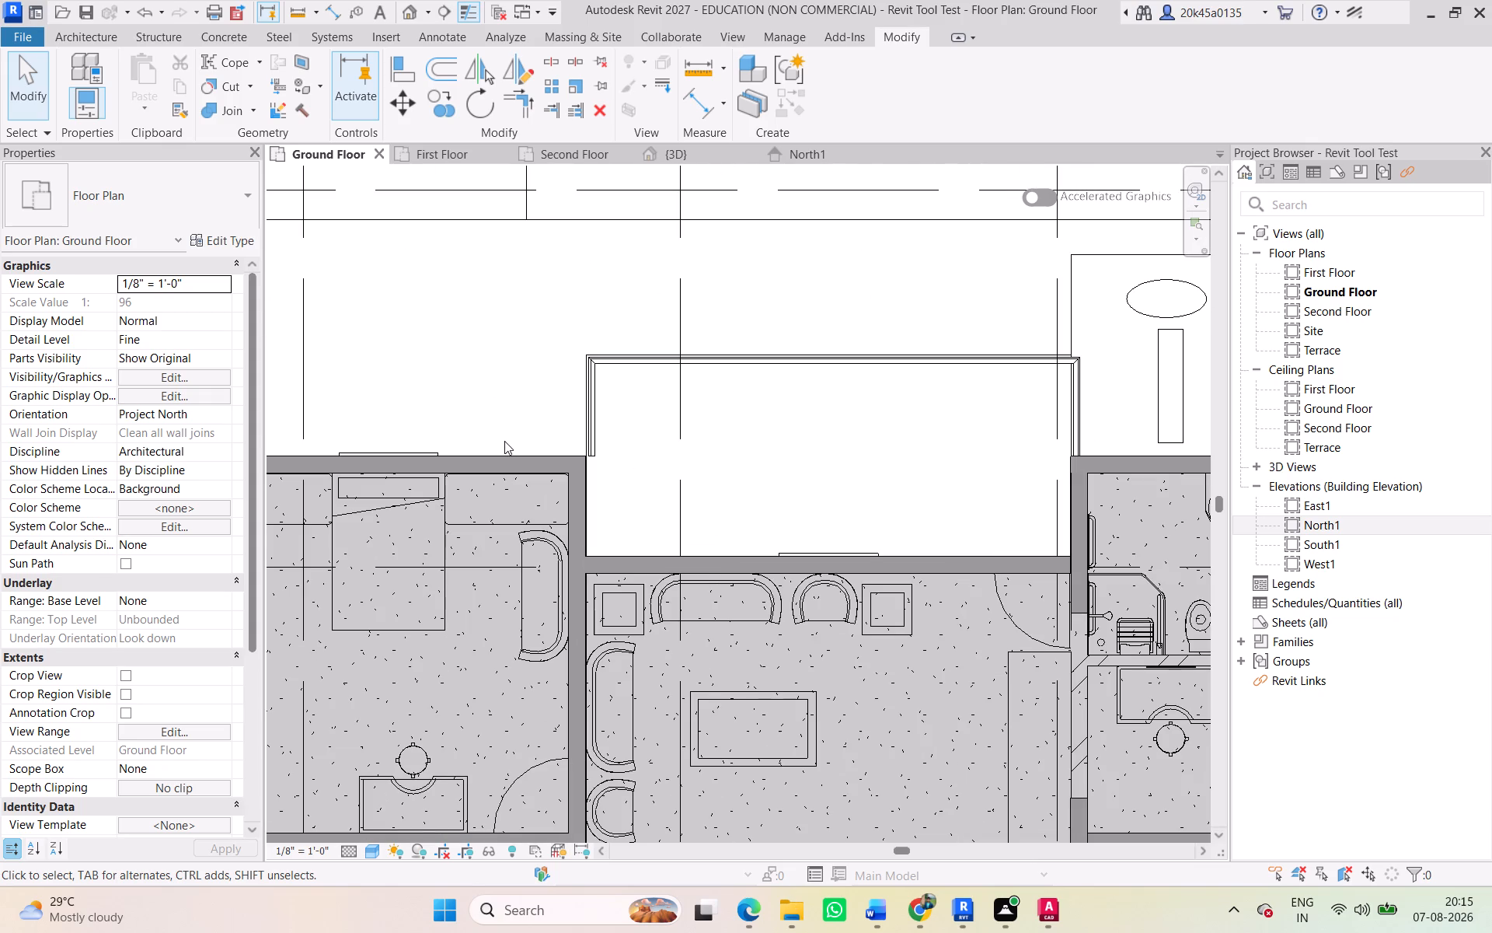
scroll(606, 400, "up", 4)
scroll(606, 400, "down", 5)
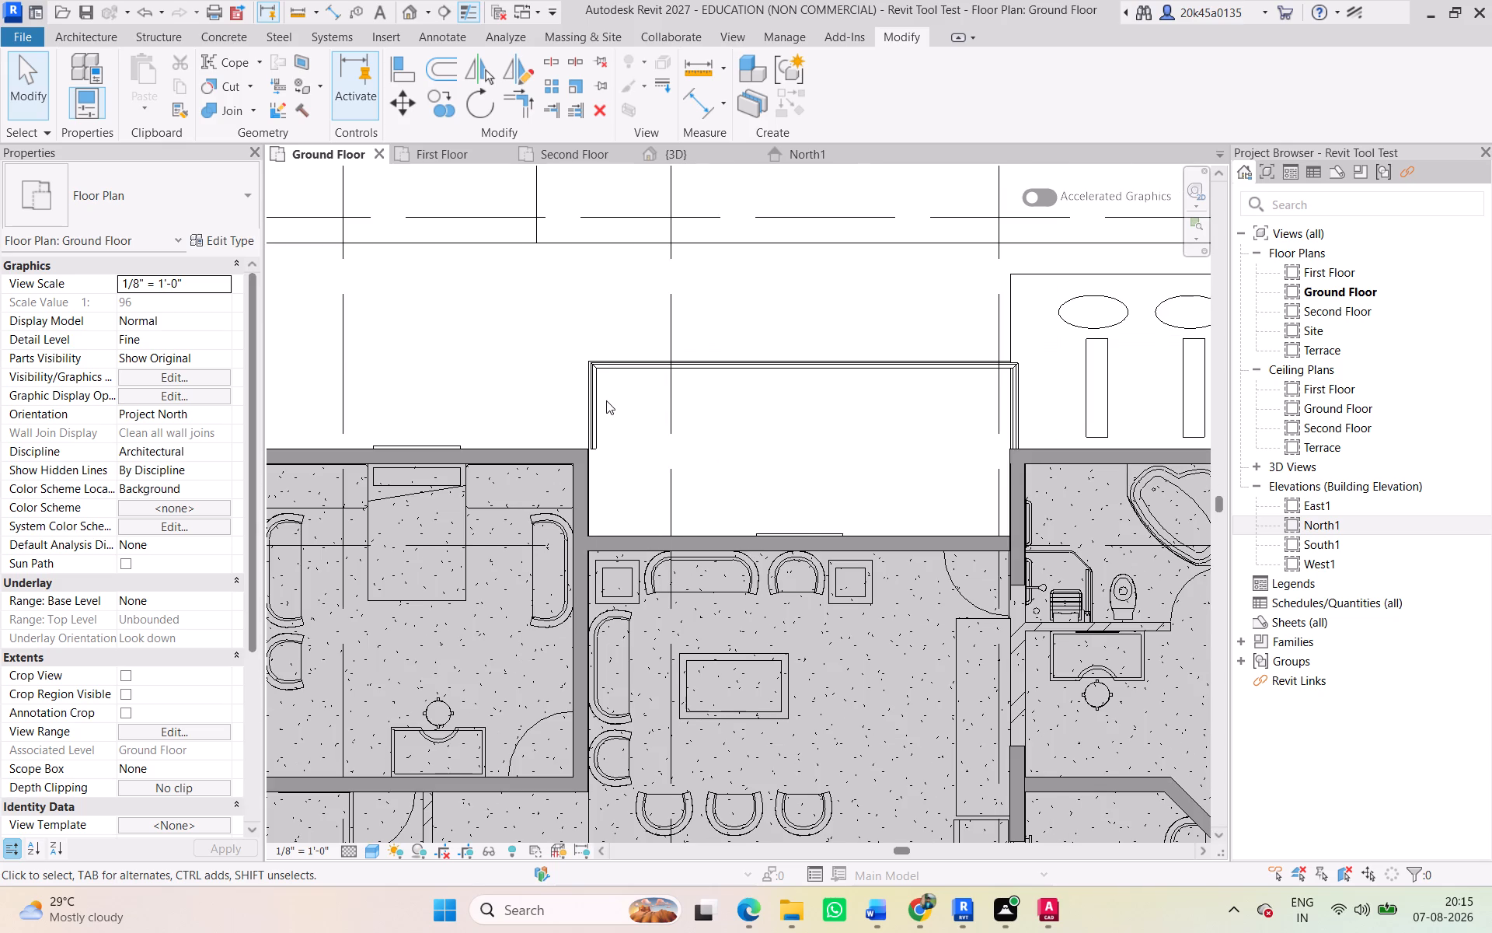
scroll(606, 400, "down", 1)
middle_click_drag(606, 400, 556, 396)
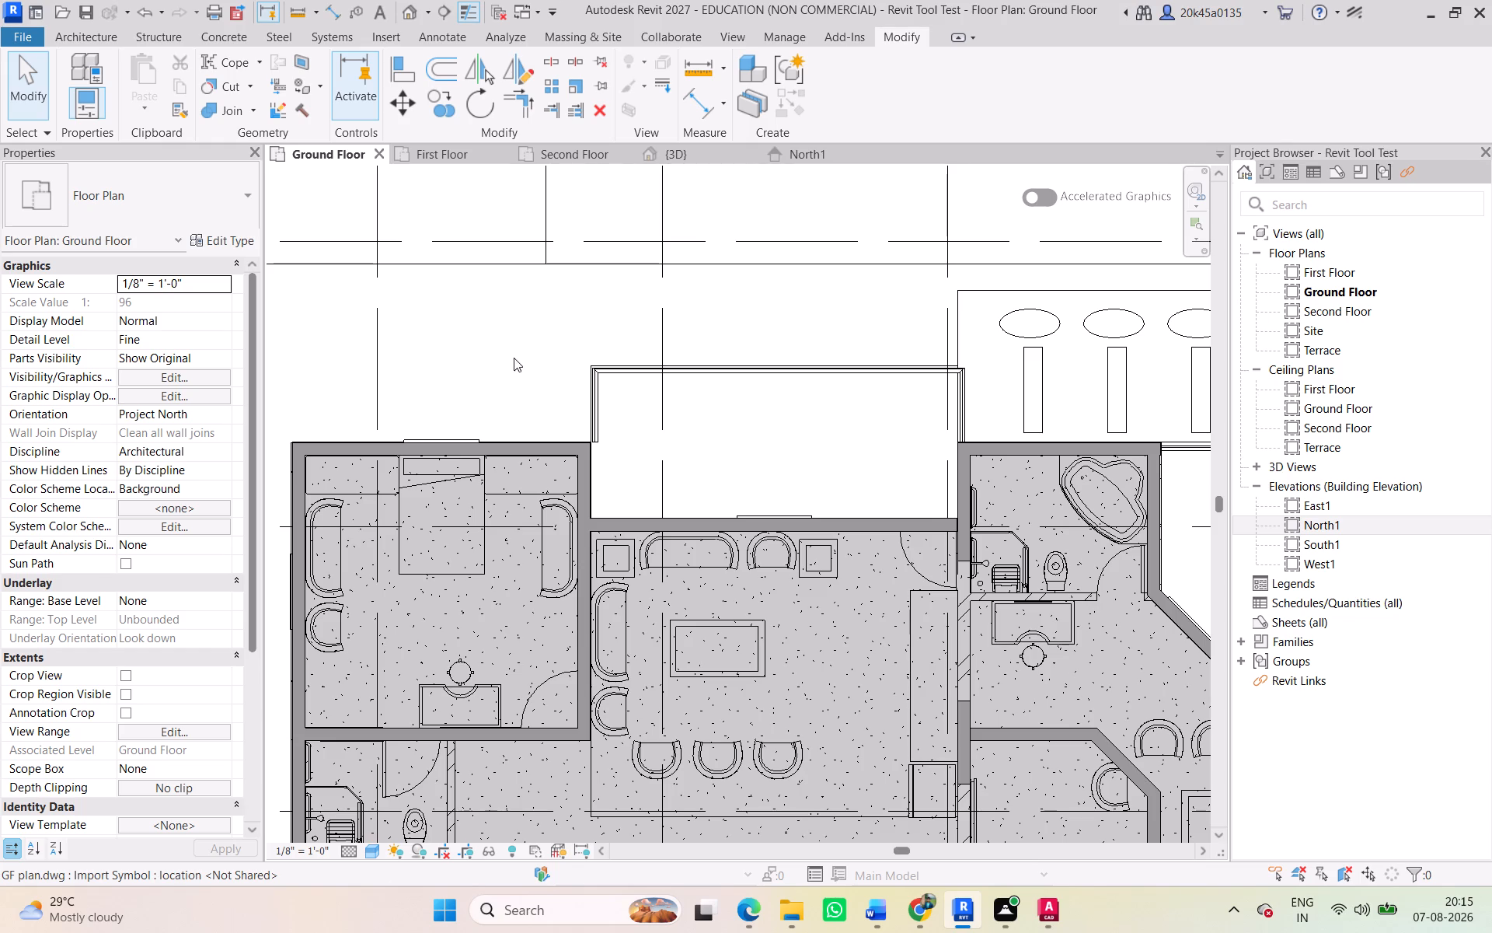
scroll(497, 363, "down", 6)
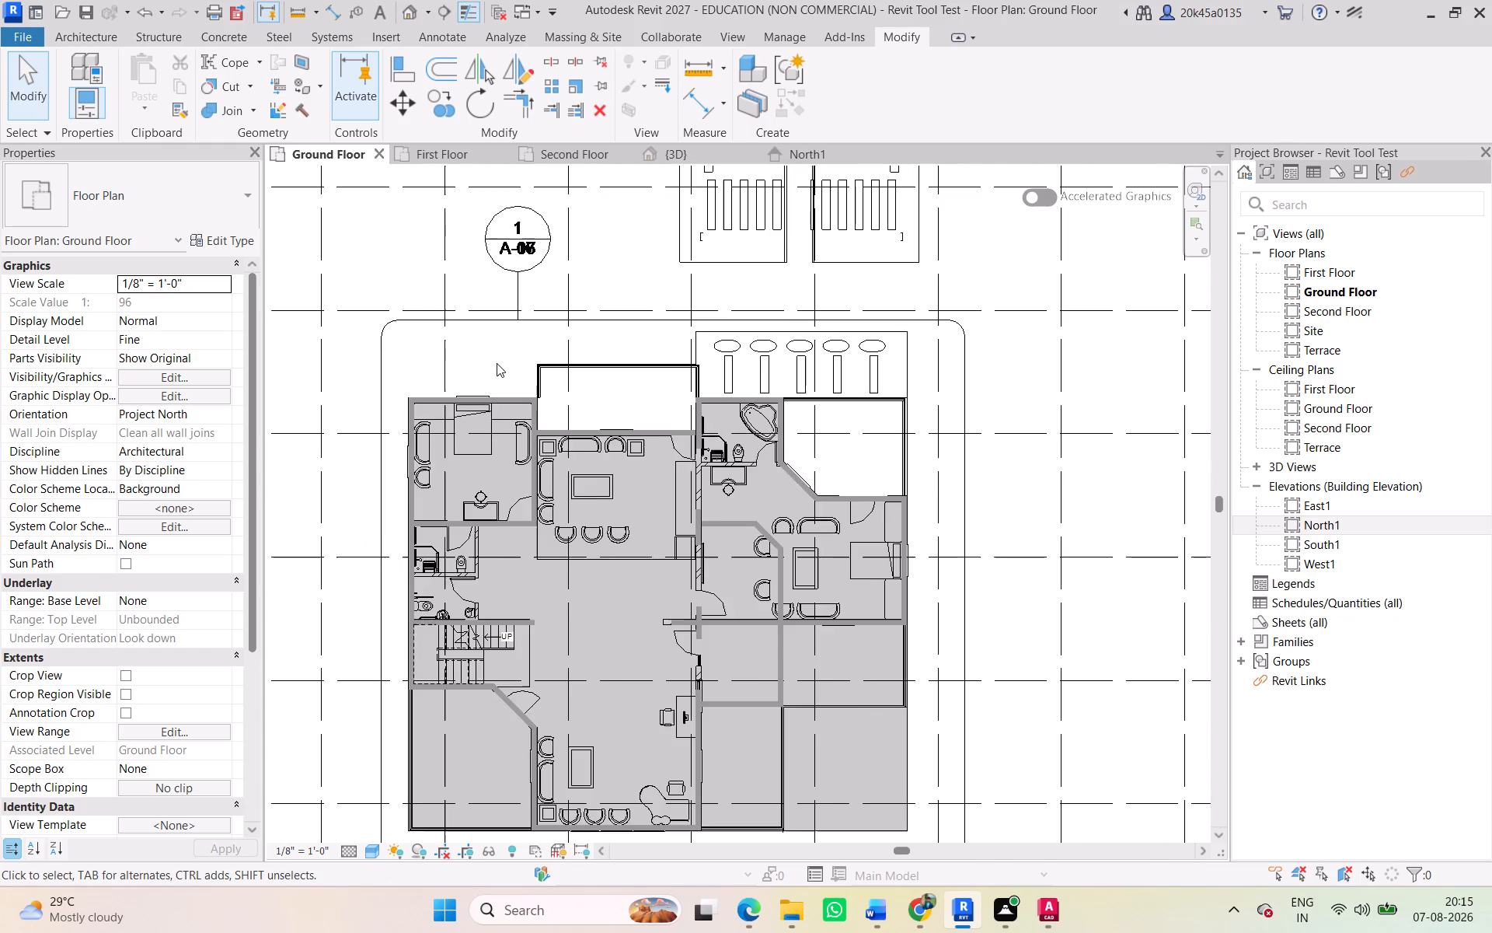
scroll(519, 375, "down", 2)
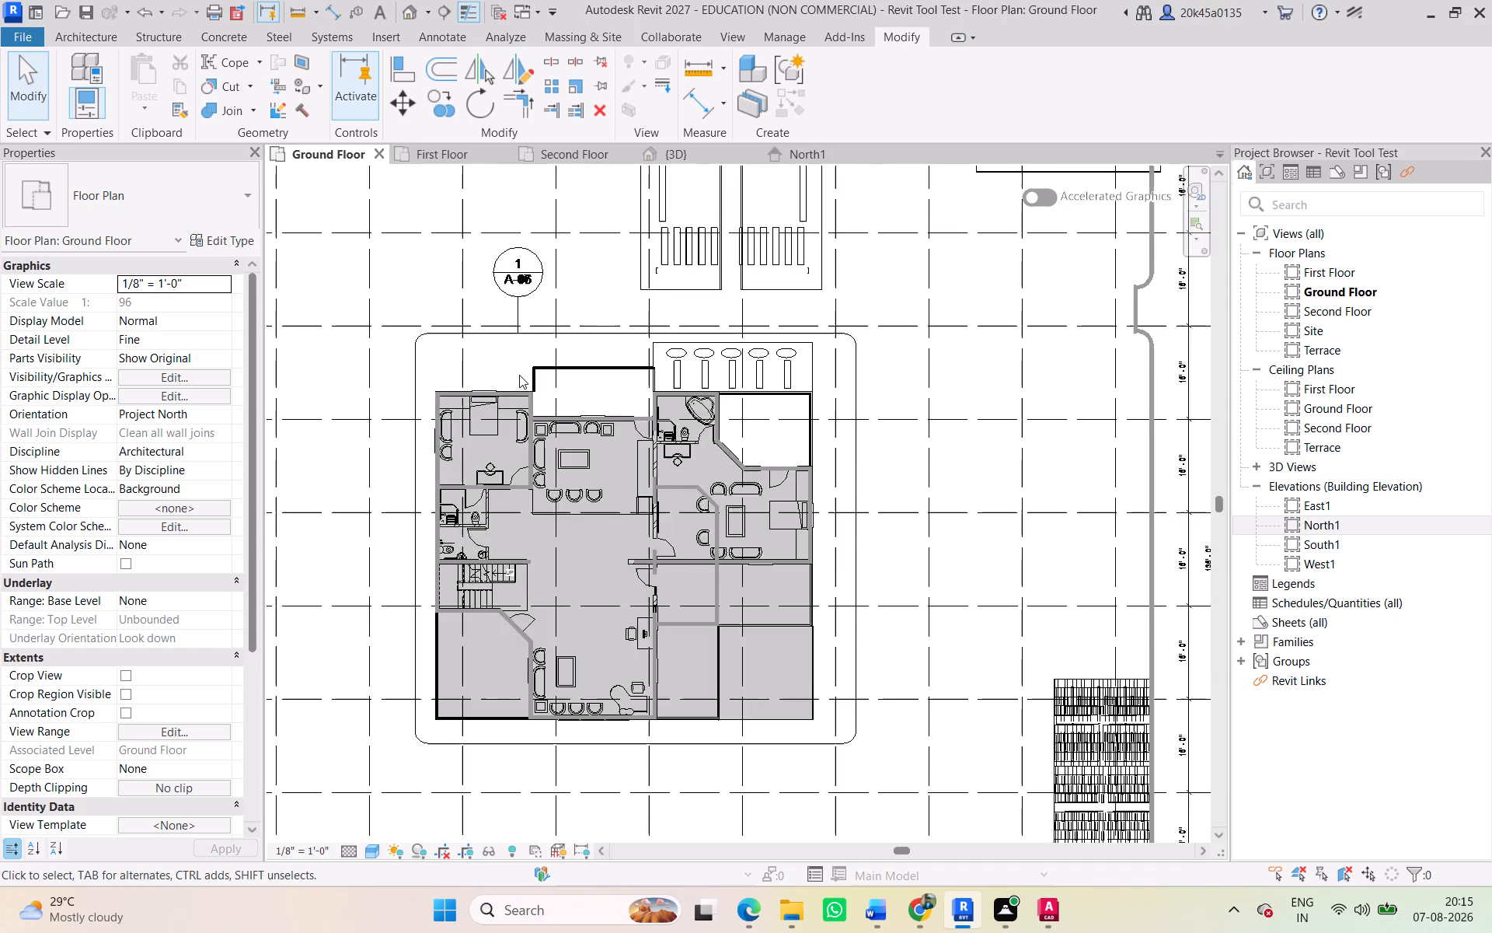
middle_click_drag(542, 393, 866, 433)
scroll(807, 418, "down", 4)
middle_click_drag(800, 418, 831, 421)
Undo the last repositioning of the imported GF plan.dwg in the Ground Floor view.
key("ctrl+z")
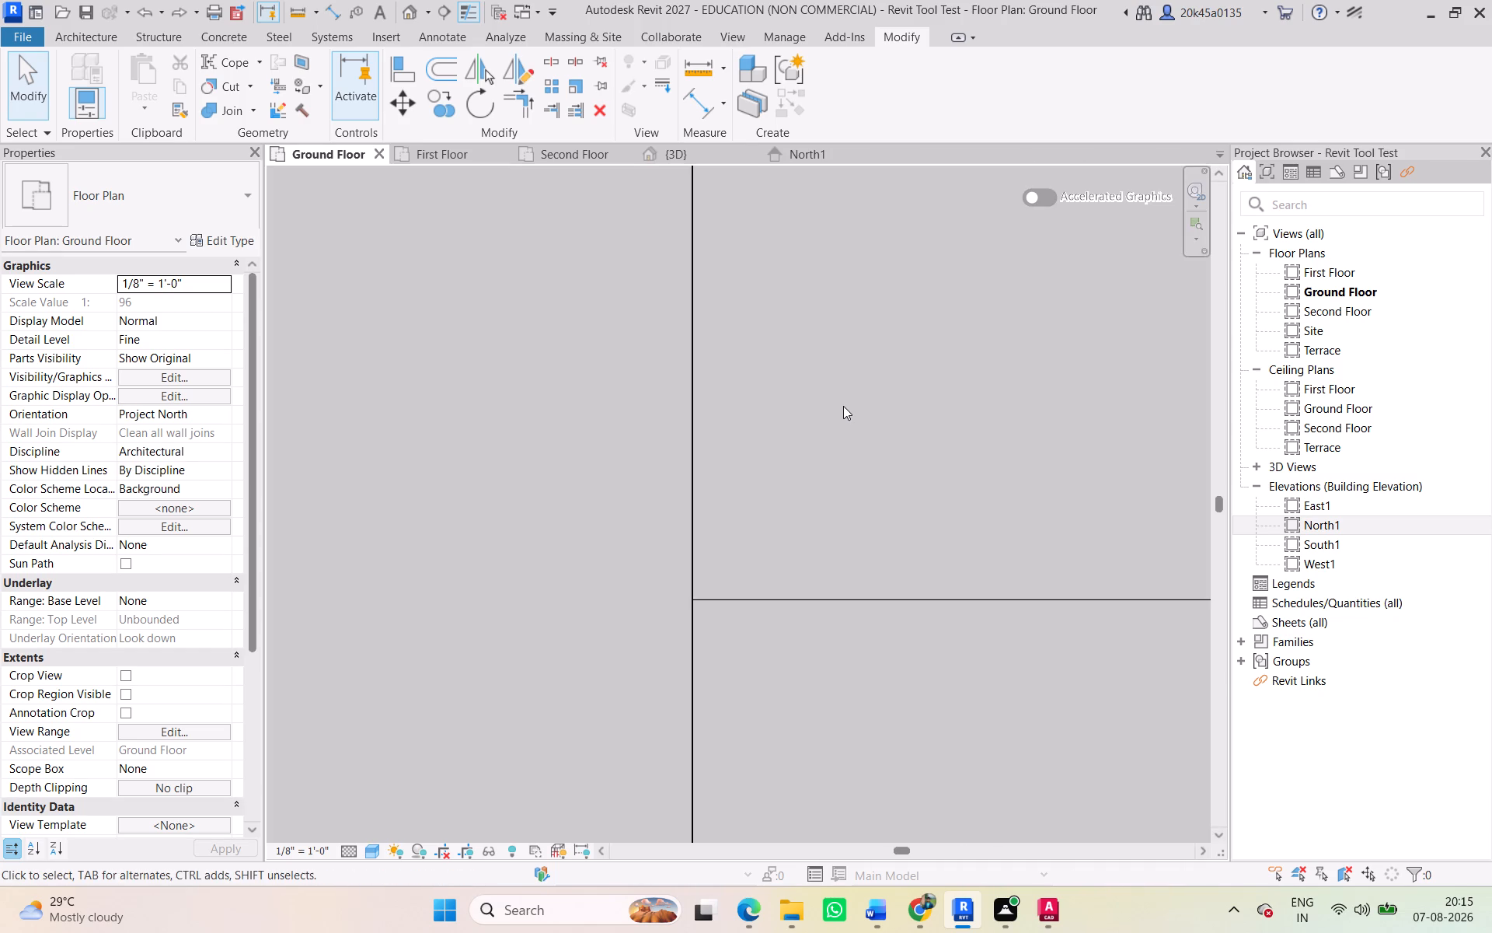
scroll(843, 406, "down", 20)
scroll(843, 406, "down", 10)
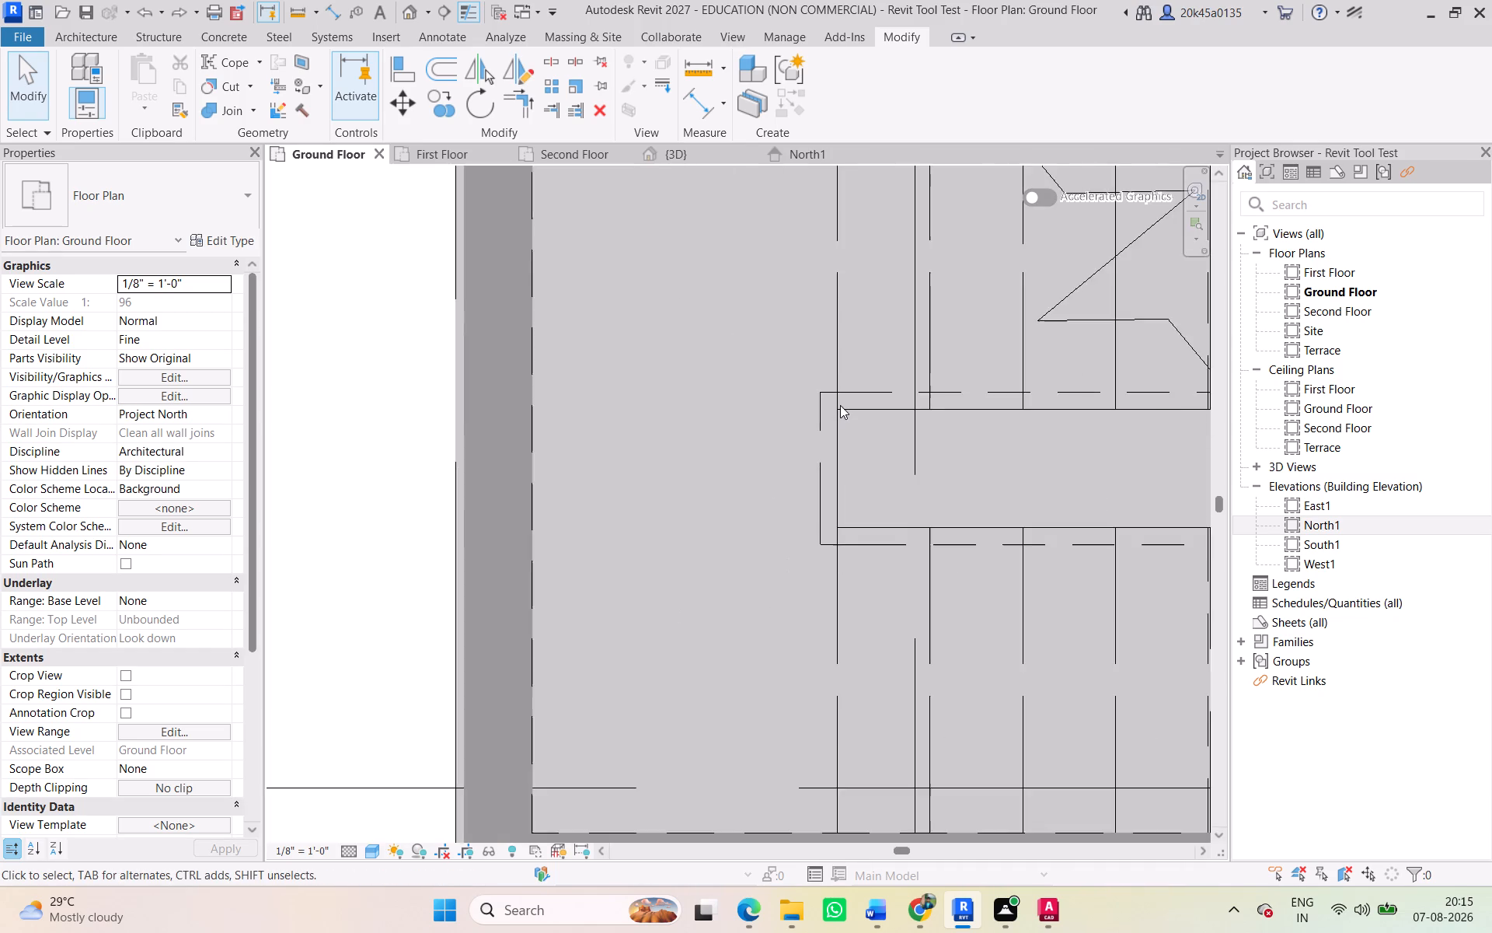
scroll(840, 405, "down", 20)
scroll(840, 405, "down", 4)
scroll(848, 393, "up", 8)
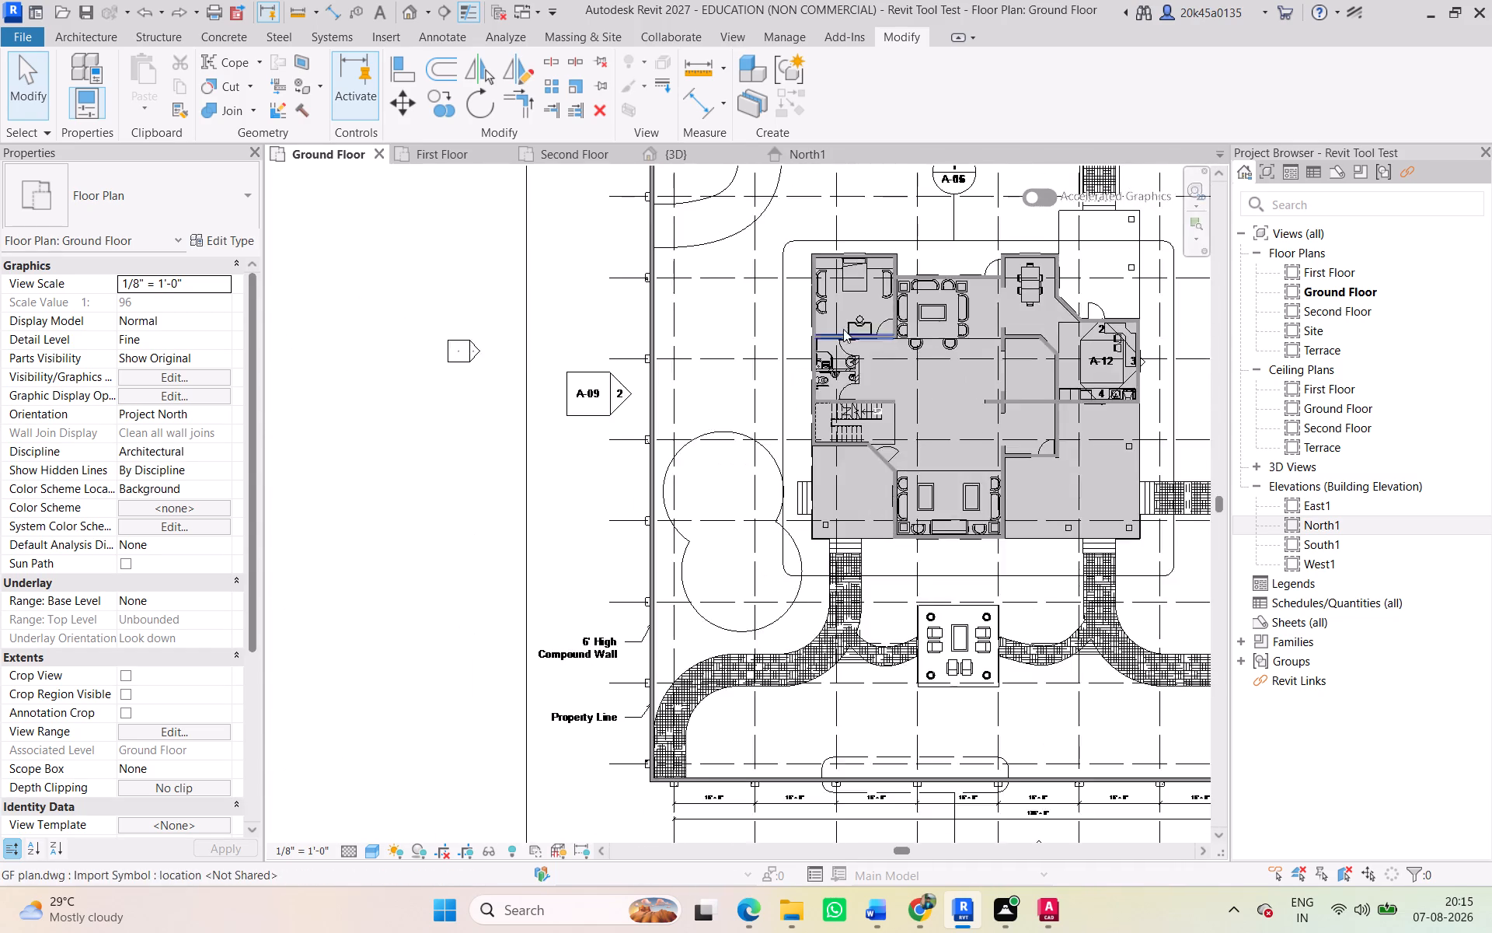
scroll(843, 329, "up", 4)
middle_click_drag(838, 340, 605, 436)
scroll(854, 334, "down", 3)
middle_click_drag(841, 367, 617, 473)
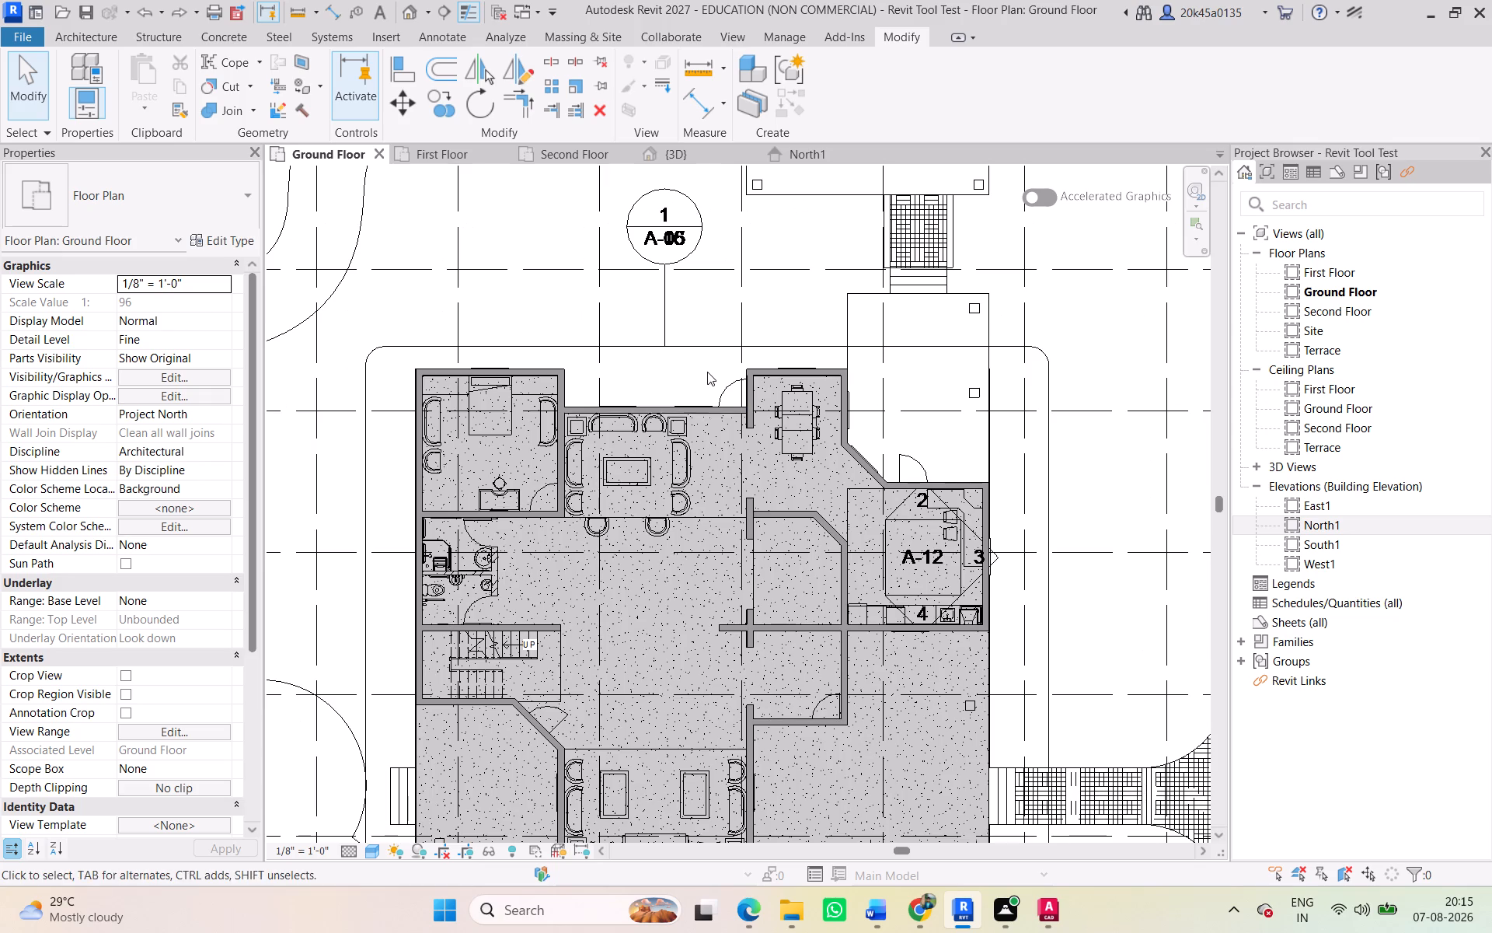
scroll(709, 371, "down", 3)
middle_click_drag(713, 371, 682, 413)
scroll(793, 355, "up", 5)
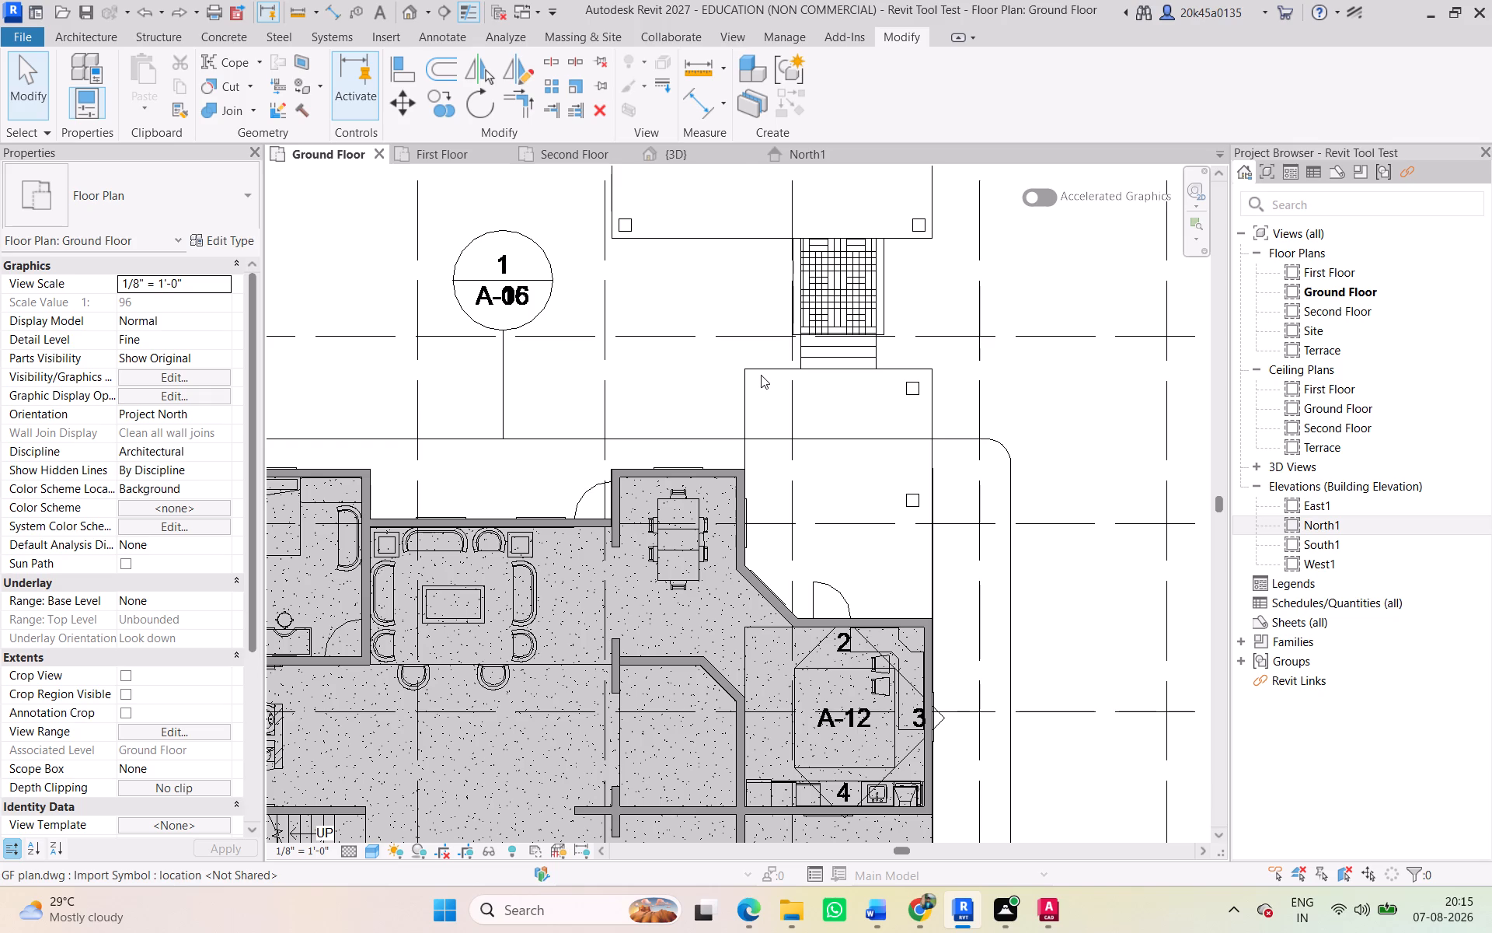
Look over the row of imported CAD plan sheets and the text in the roof plan sheet's title block.
scroll(688, 432, "down", 18)
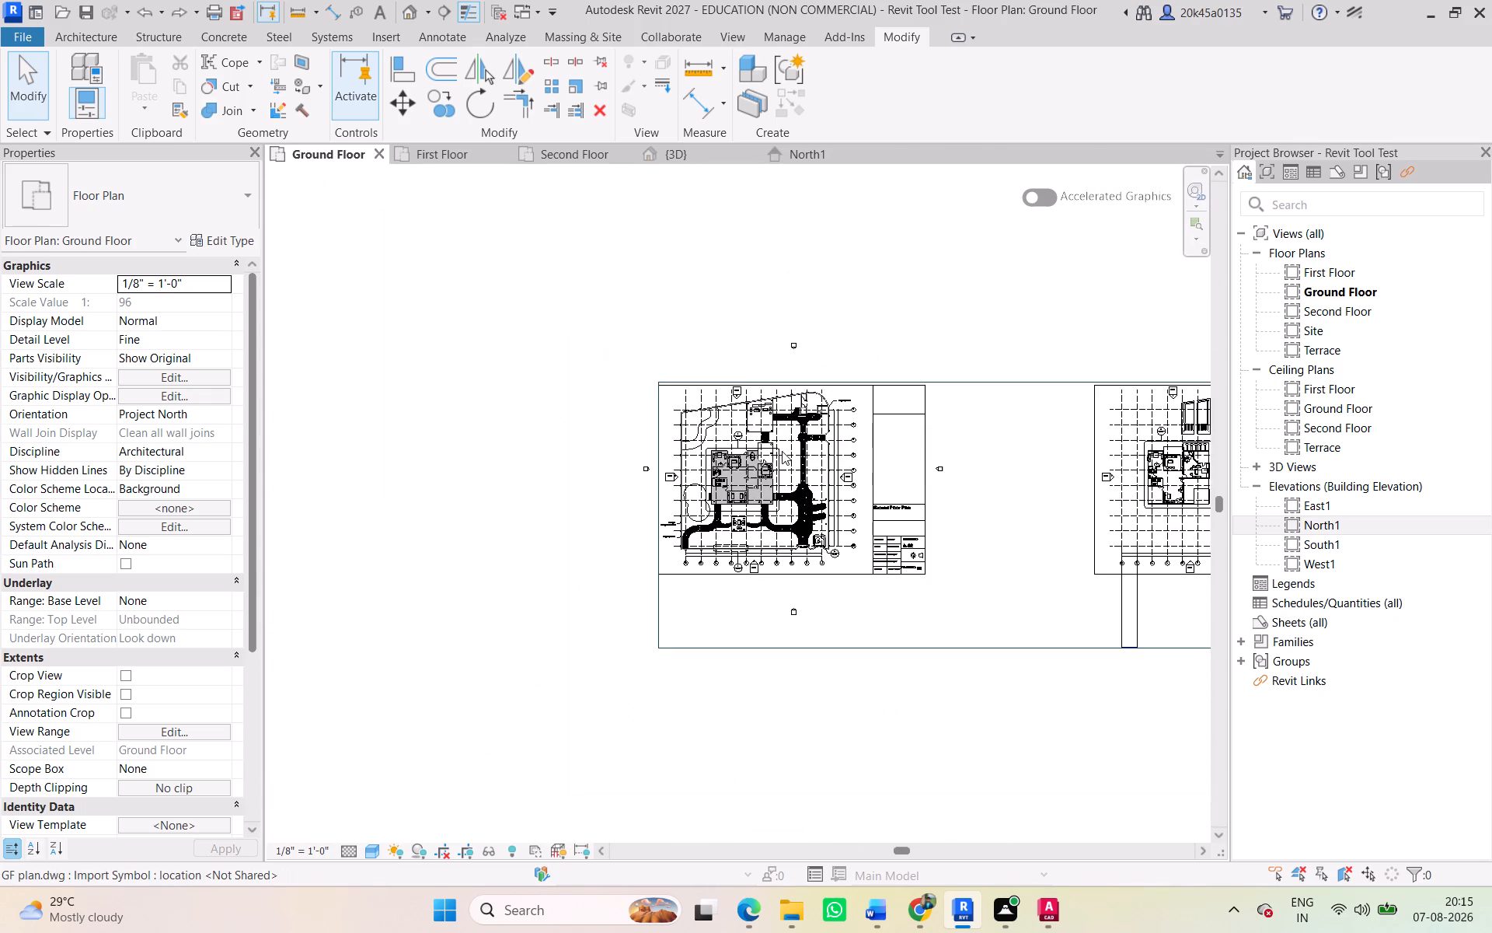
scroll(783, 451, "down", 4)
middle_click_drag(791, 452, 286, 454)
scroll(813, 457, "down", 2)
middle_click_drag(813, 457, 577, 457)
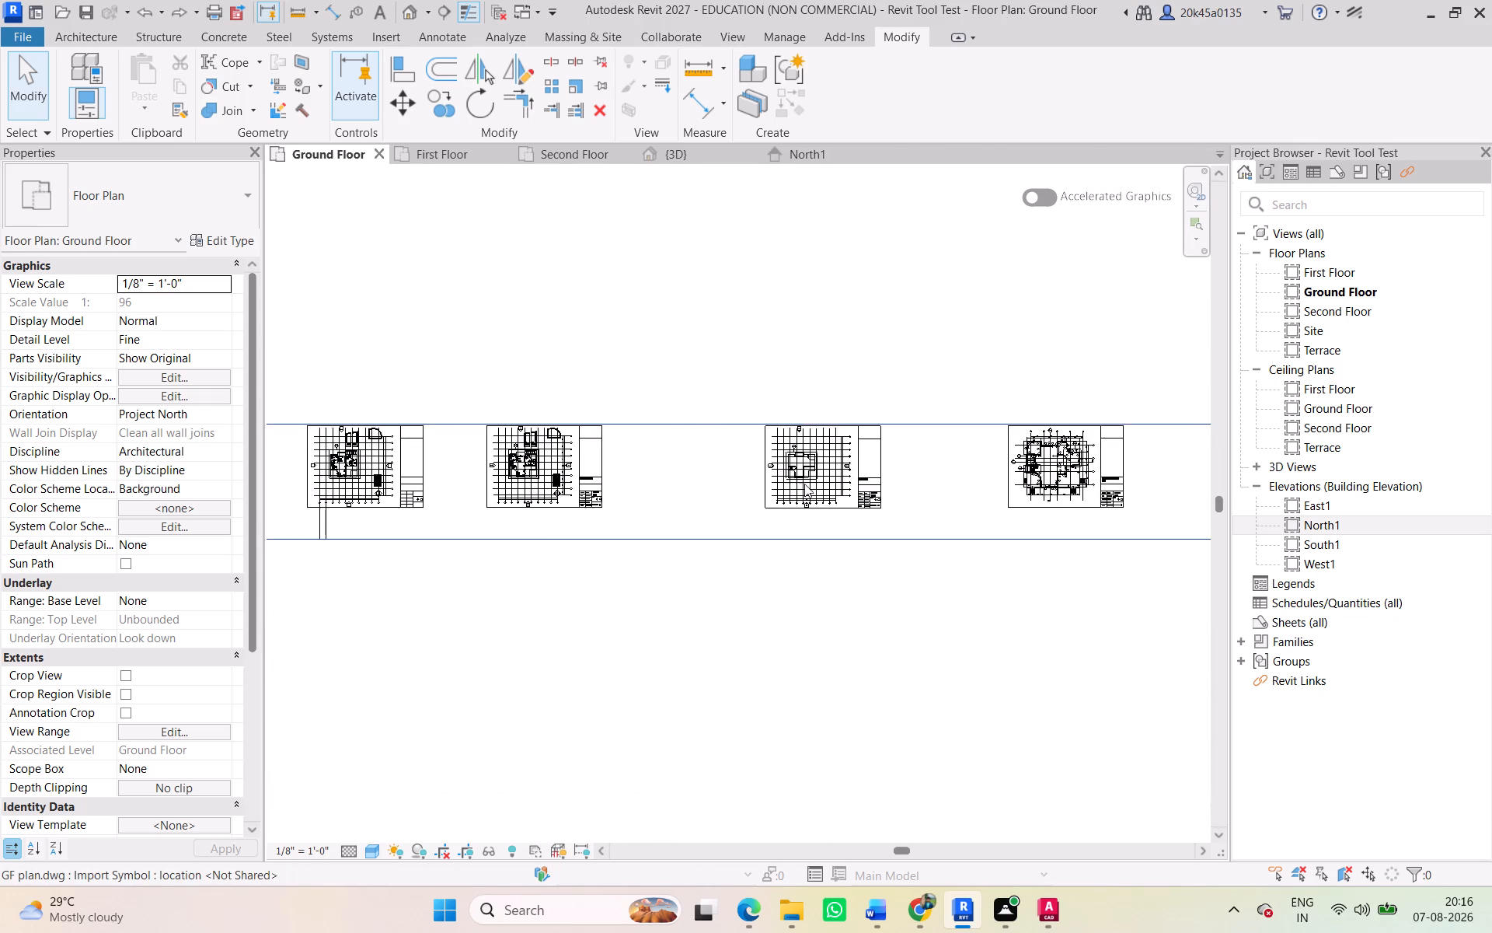
scroll(804, 484, "up", 10)
scroll(1057, 540, "up", 5)
scroll(1006, 506, "down", 2)
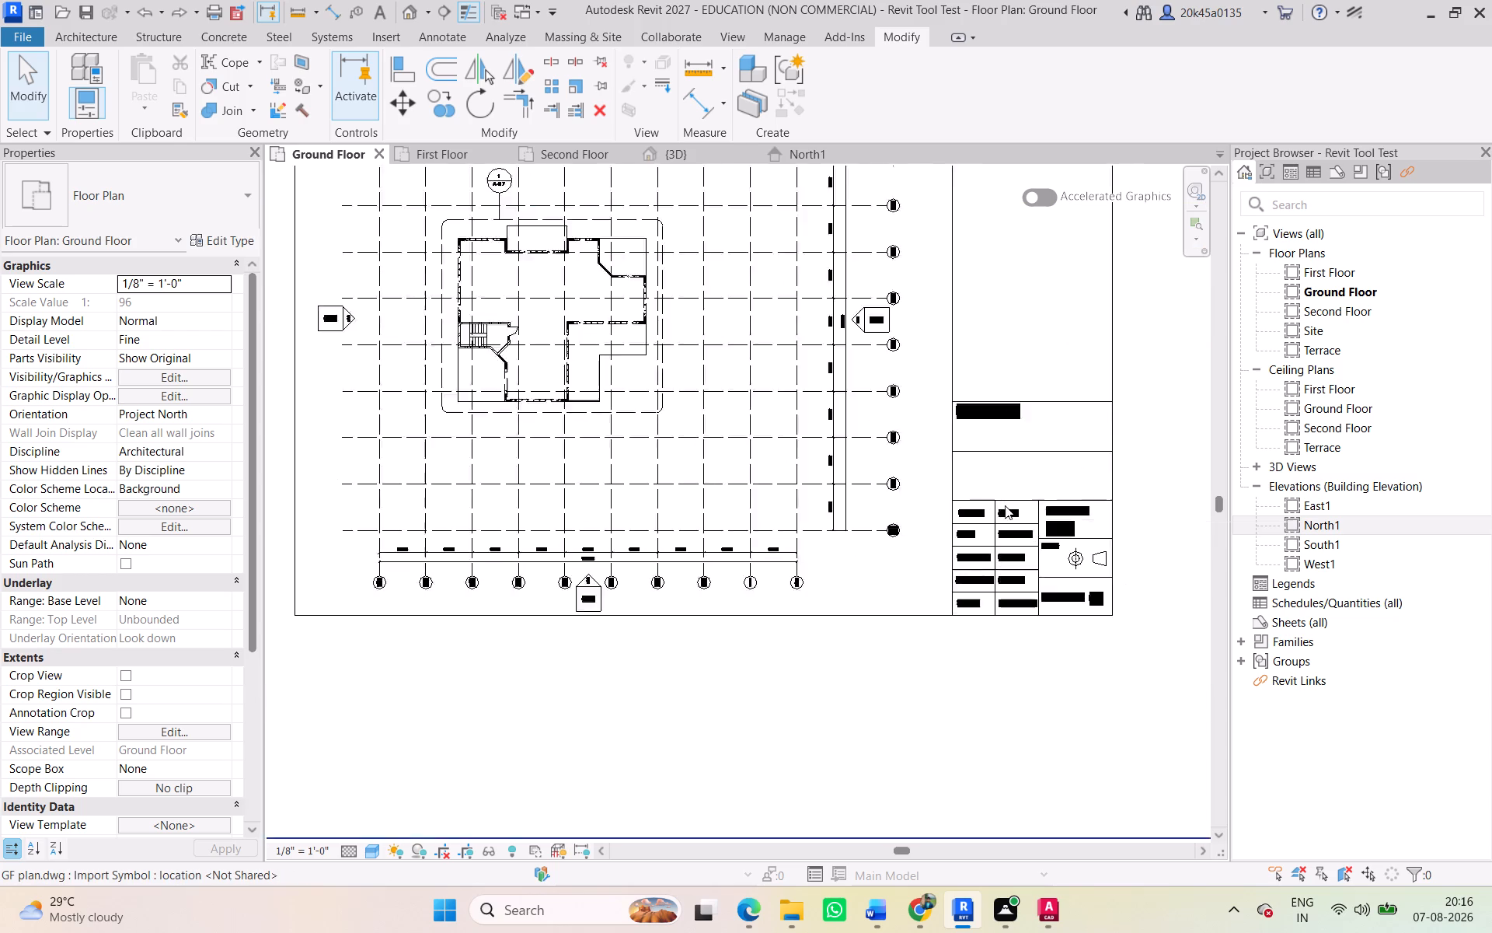
scroll(1005, 505, "down", 8)
Switch to GF plan.dwg in AutoCAD and erase all the solid hatches covering the text on the First Floor Plan sheet.
key("alt+Tab")
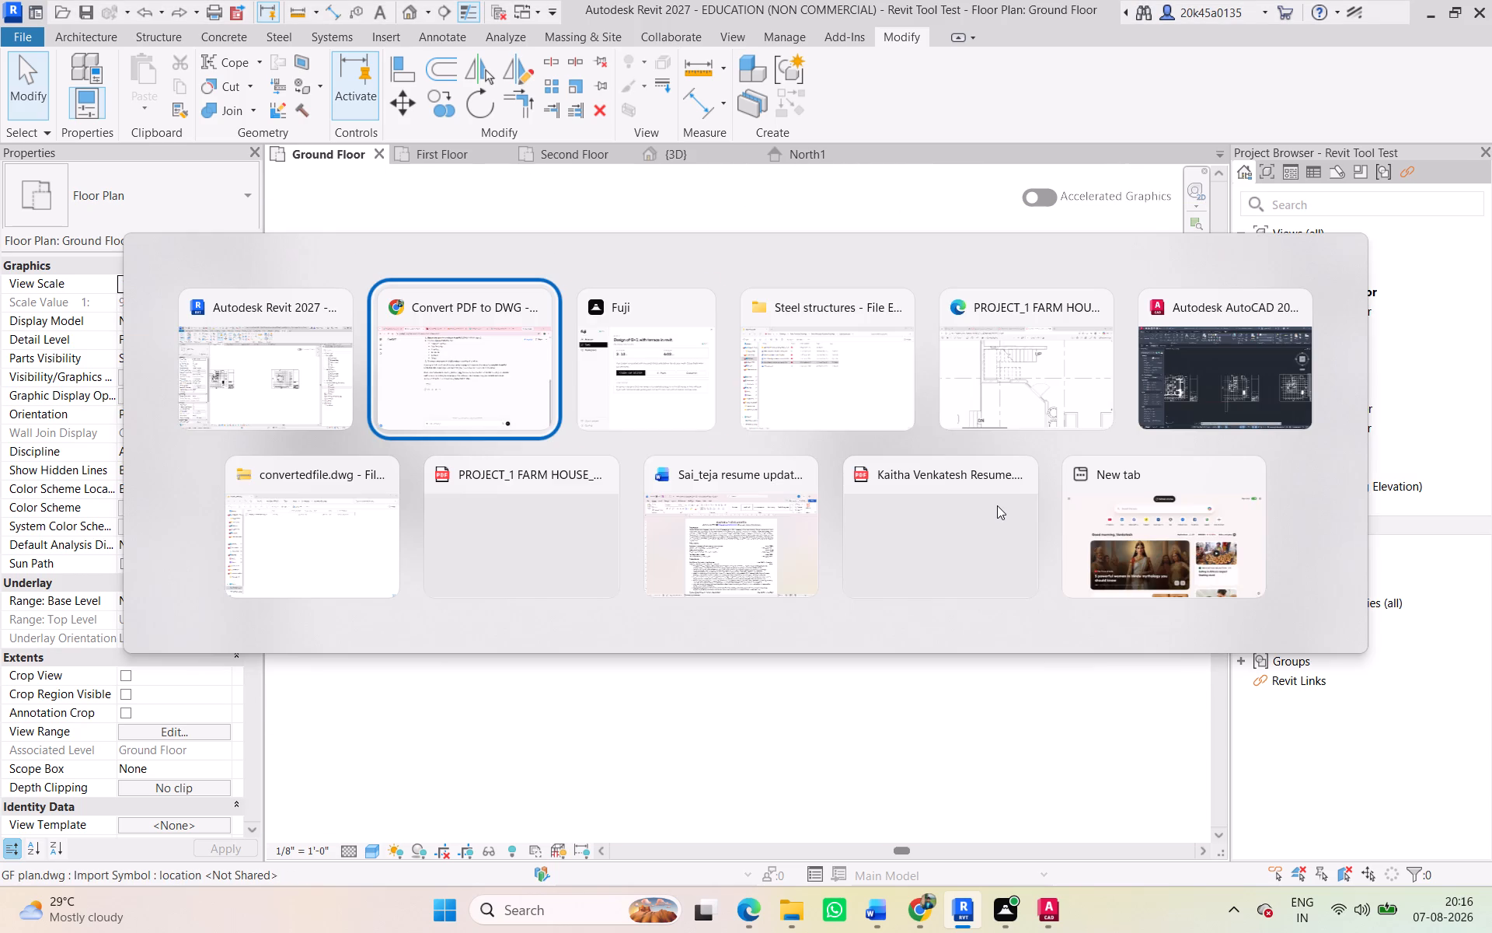
key("alt+Tab")
key("alt+Tab")
key("alt+Tab")
key("alt+Tab")
scroll(951, 557, "down", 1)
middle_click_drag(951, 557, 723, 562)
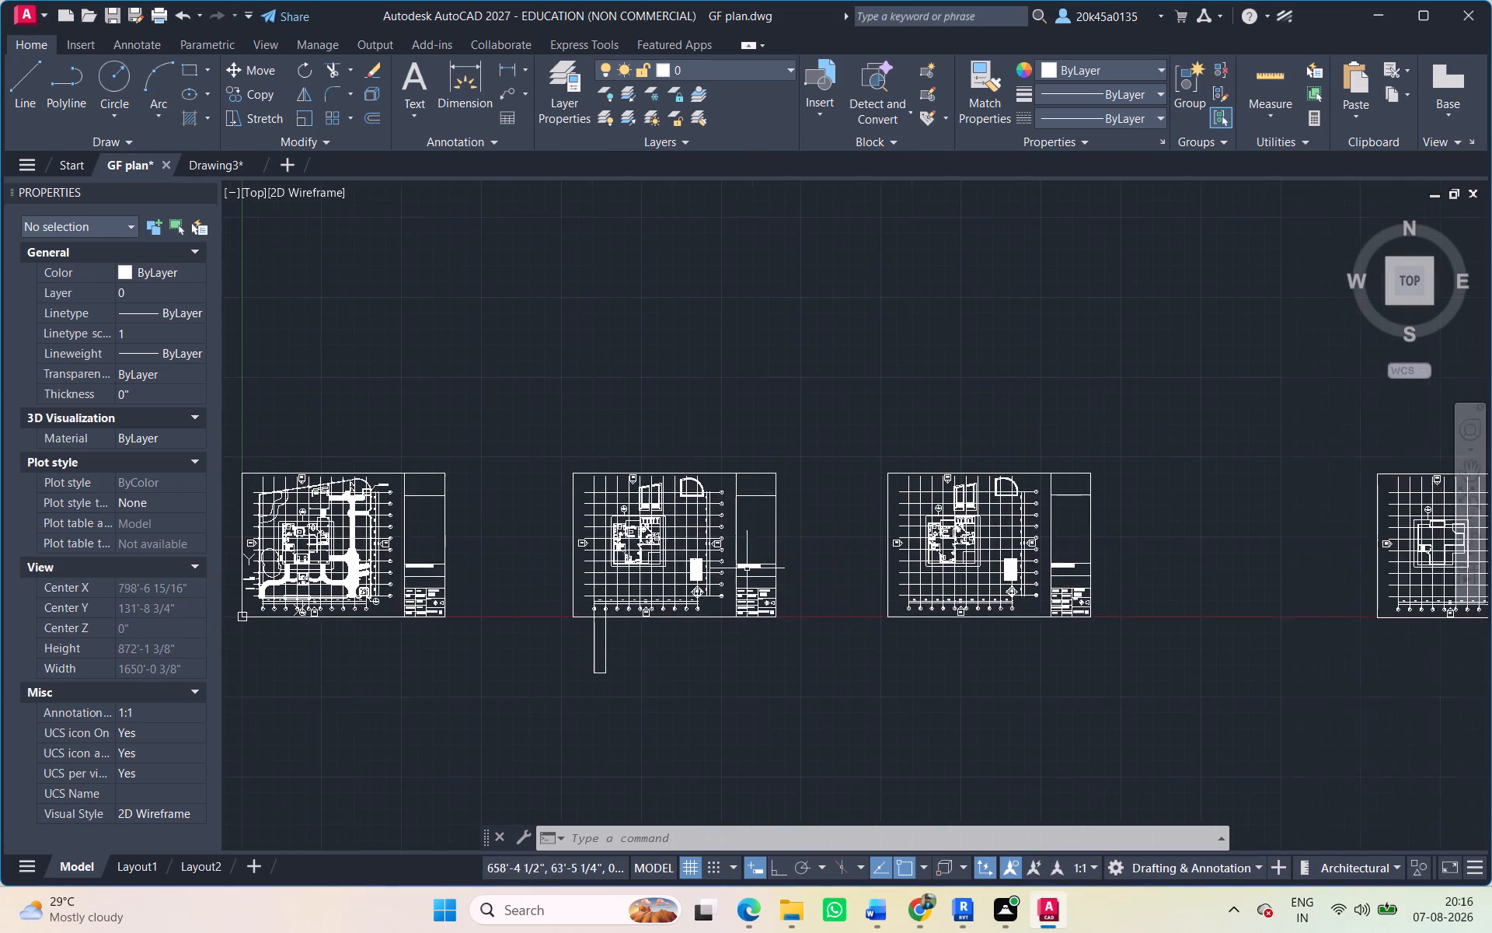
scroll(743, 585, "up", 6)
scroll(769, 635, "down", 7)
middle_click_drag(680, 596, 420, 568)
scroll(732, 589, "up", 4)
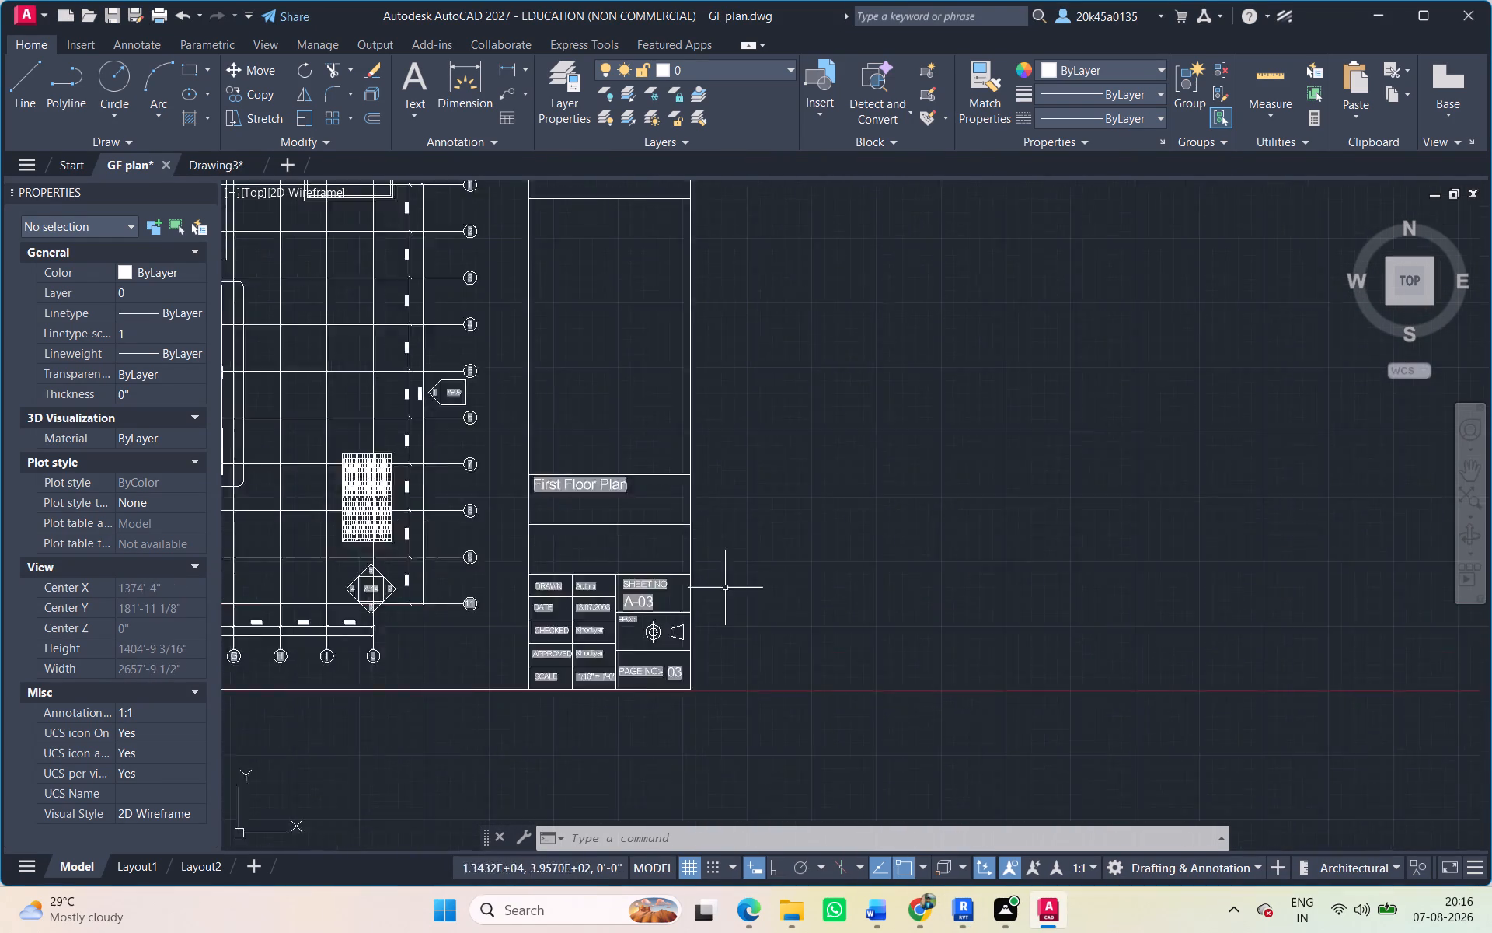
scroll(724, 586, "up", 1)
left_click(479, 435)
right_click(479, 435)
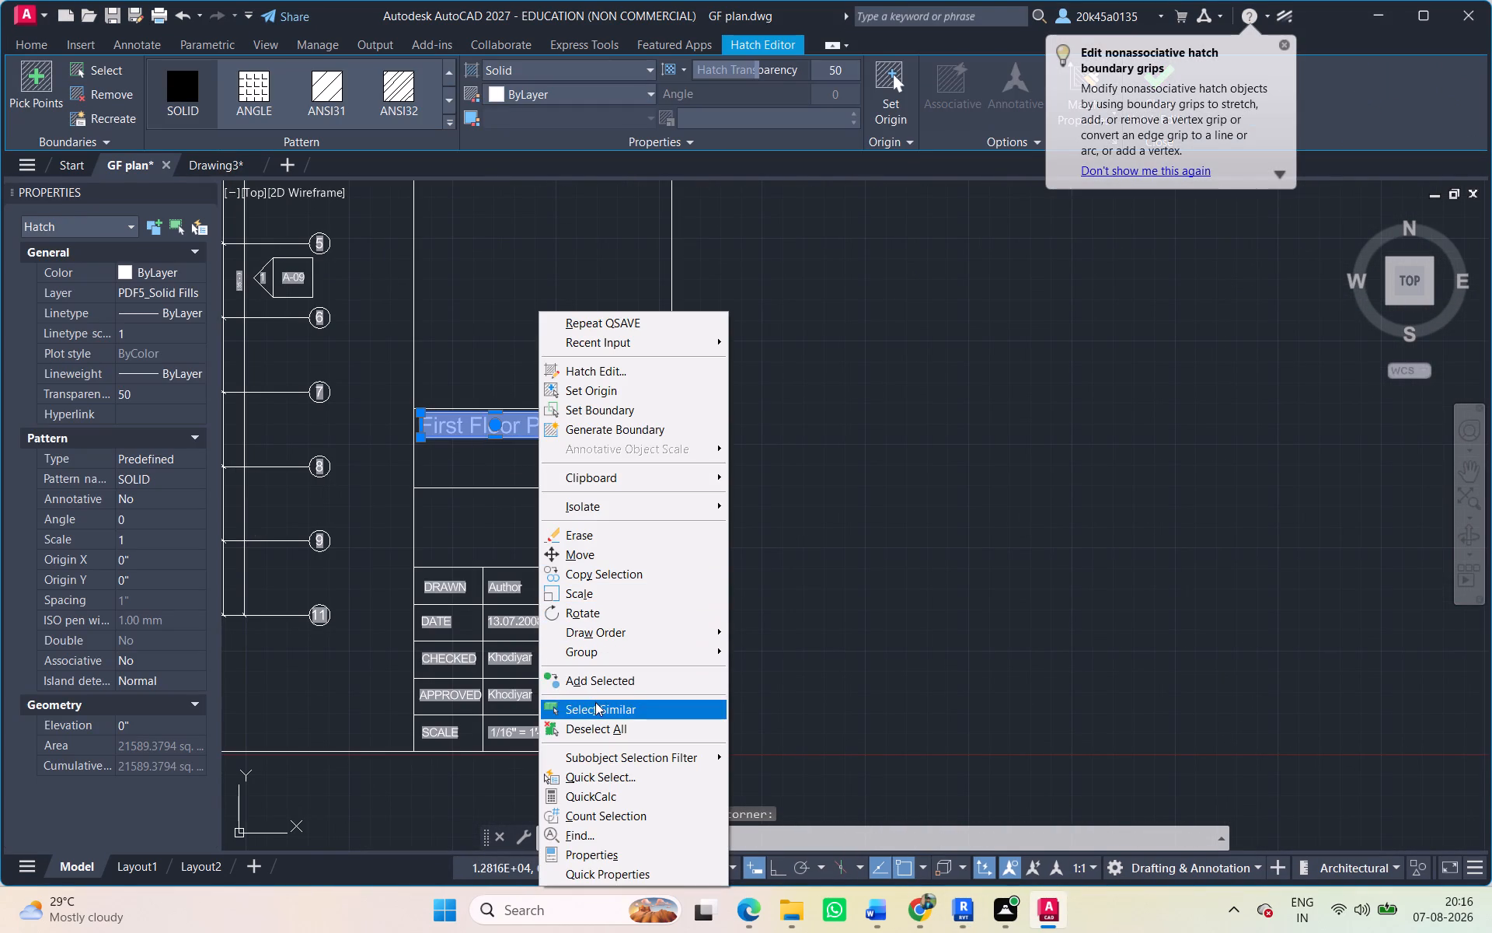
left_click(596, 707)
key("Delete")
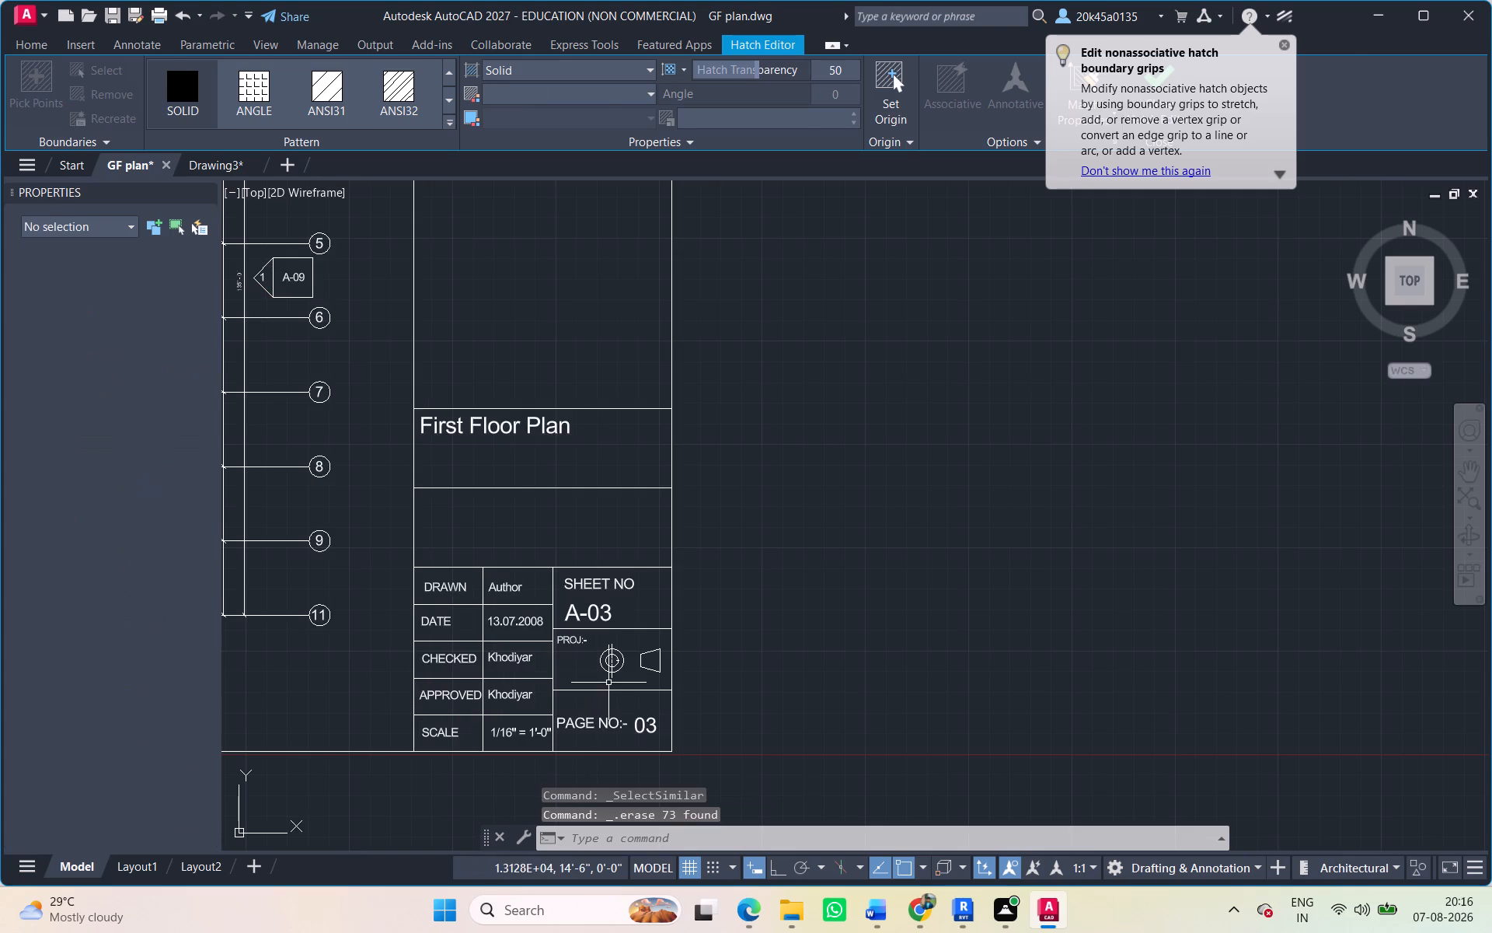
Select all solid hatches similar to the one behind DRAWN on the Roof Floor sheet A-04 and erase them.
scroll(701, 623, "down", 3)
middle_click_drag(702, 605, 100, 541)
scroll(781, 564, "up", 5)
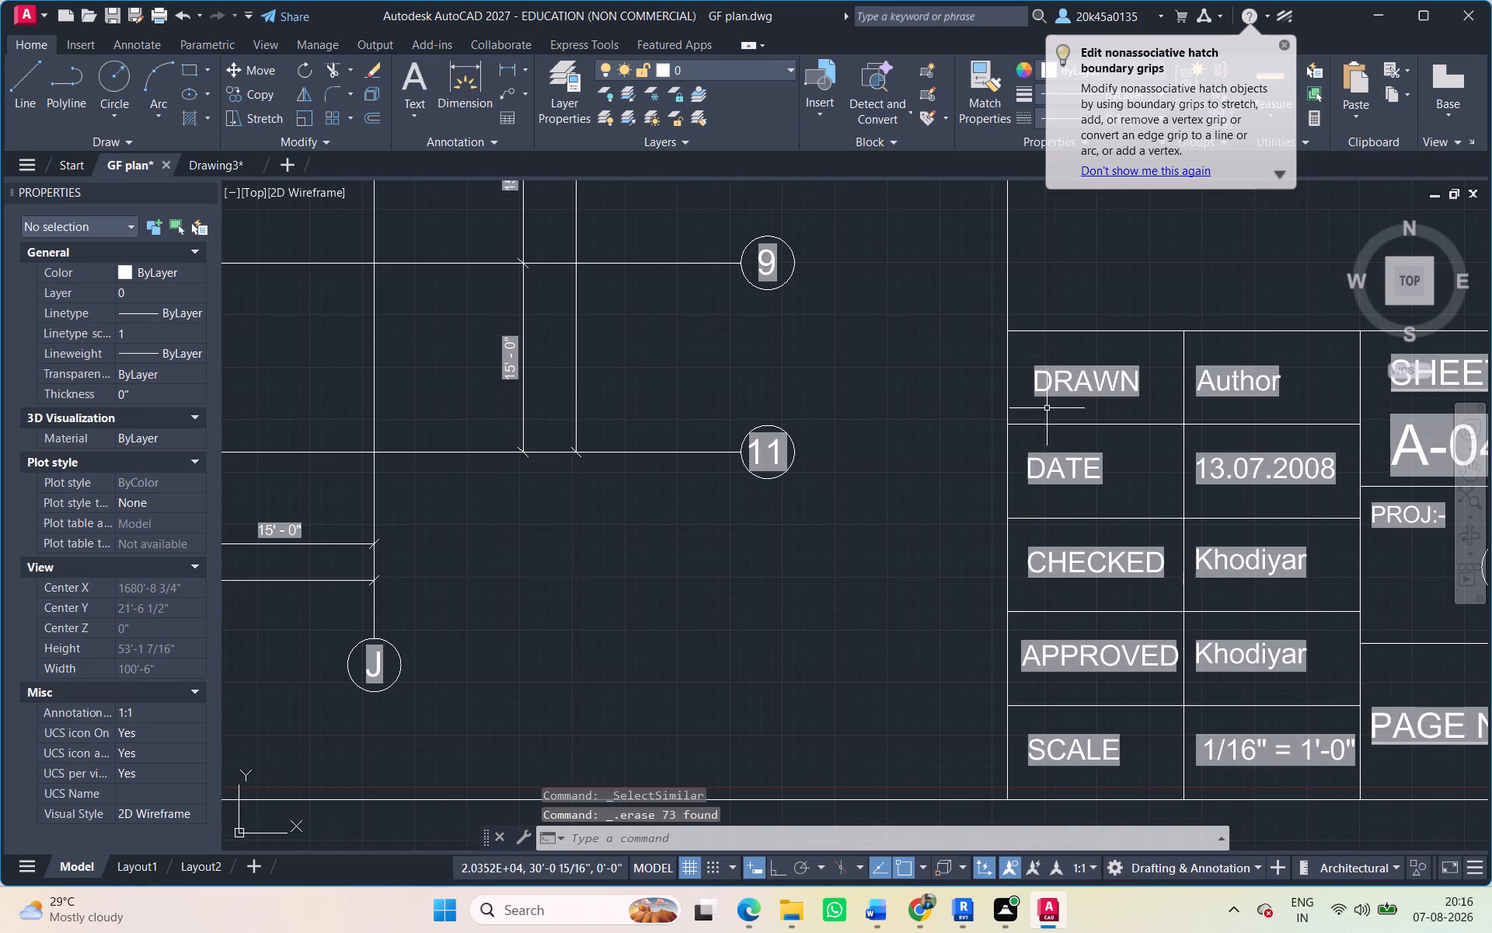
left_click(1040, 396)
right_click(1040, 396)
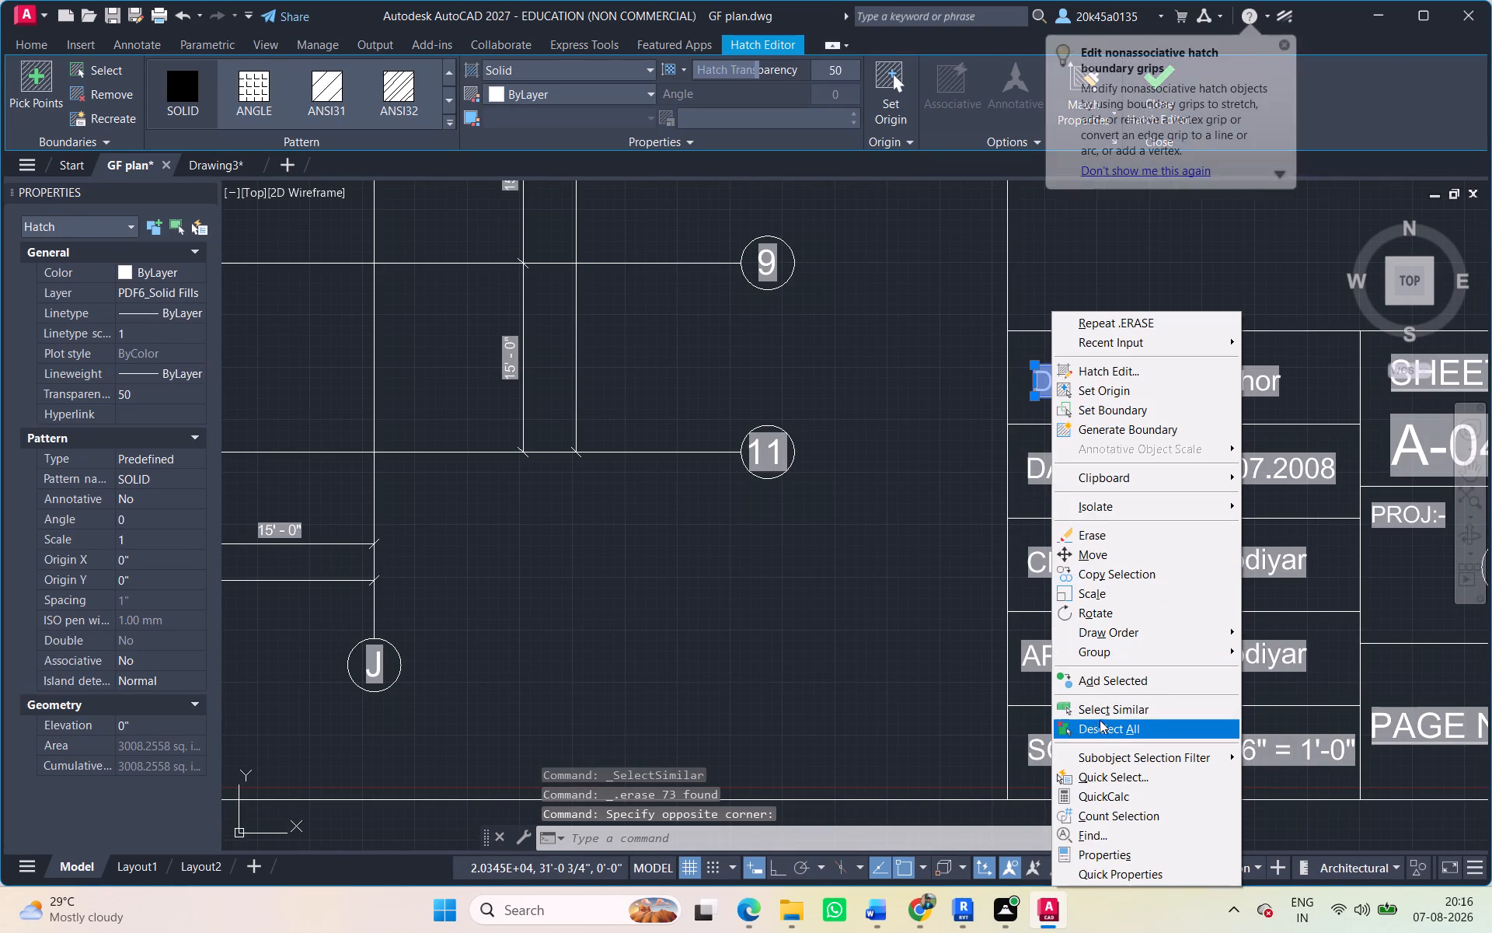
left_click(1103, 713)
key("Delete")
Select all solid hatches similar to the one behind Plan in the Ground Floor Layout Plan sheet's title.
scroll(1088, 688, "down", 4)
middle_click_drag(1075, 668, 425, 641)
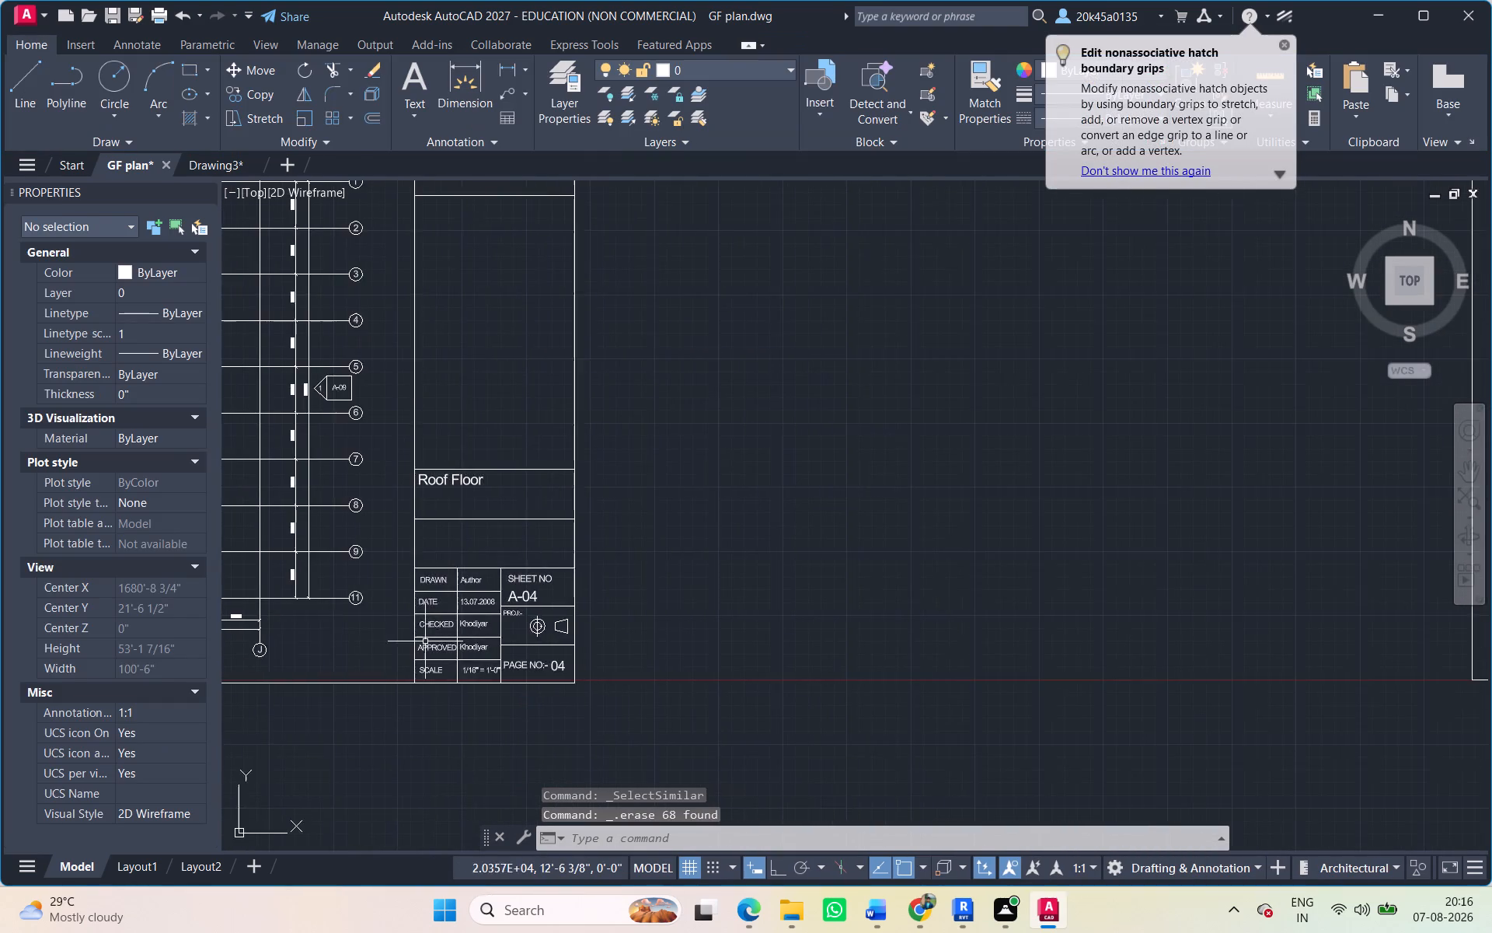
scroll(1023, 589, "down", 3)
middle_click_drag(967, 581, 517, 582)
scroll(840, 569, "up", 9)
scroll(889, 426, "down", 2)
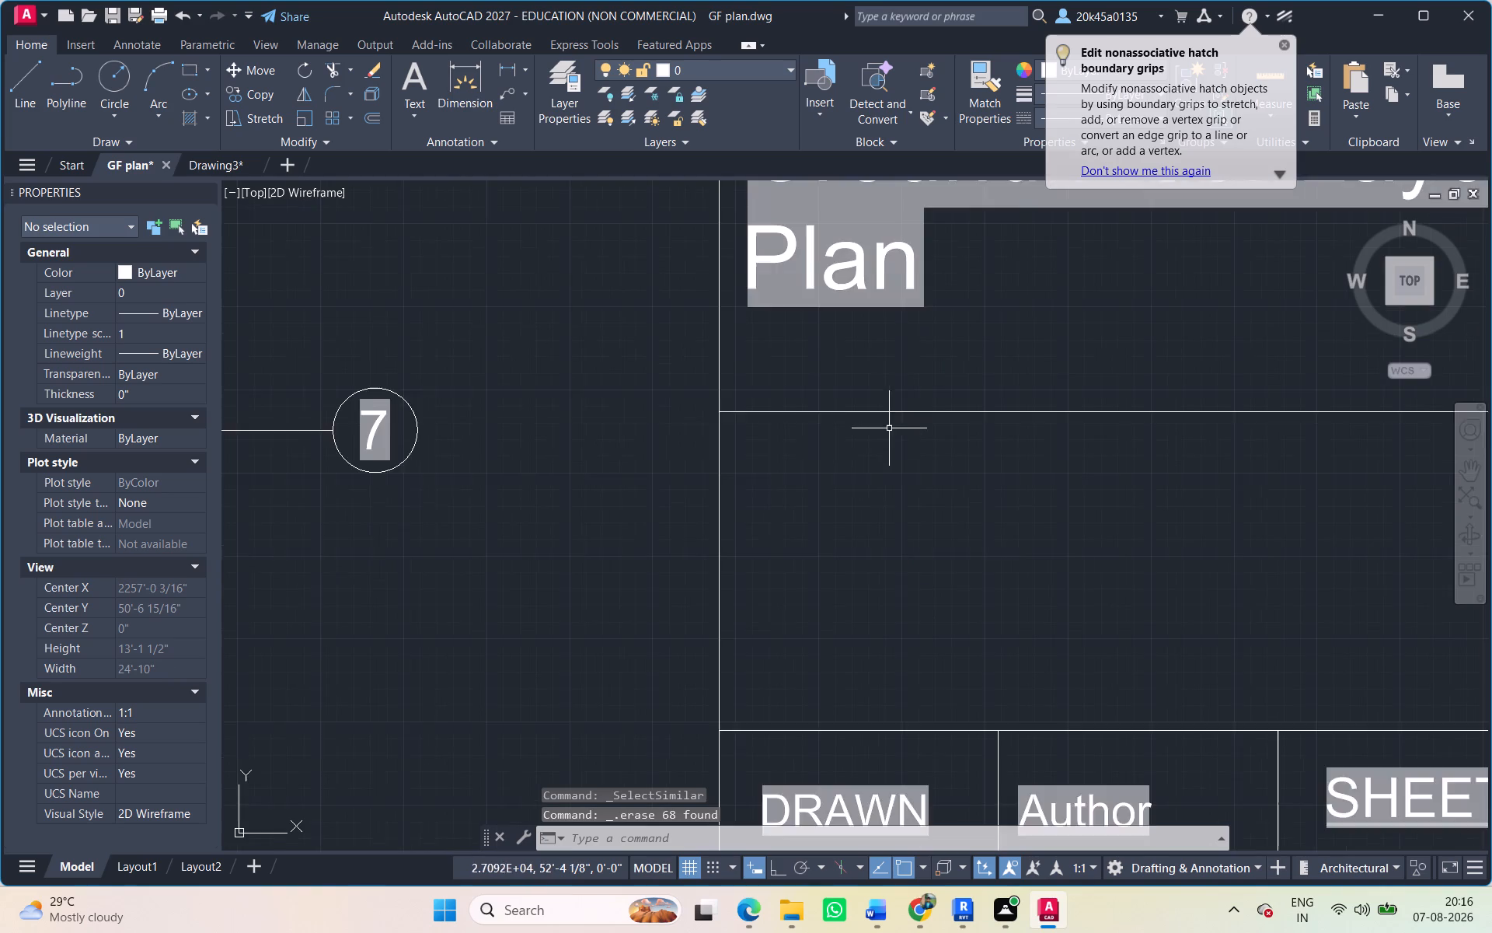
middle_click_drag(892, 469, 884, 581)
left_click(776, 416)
right_click(776, 416)
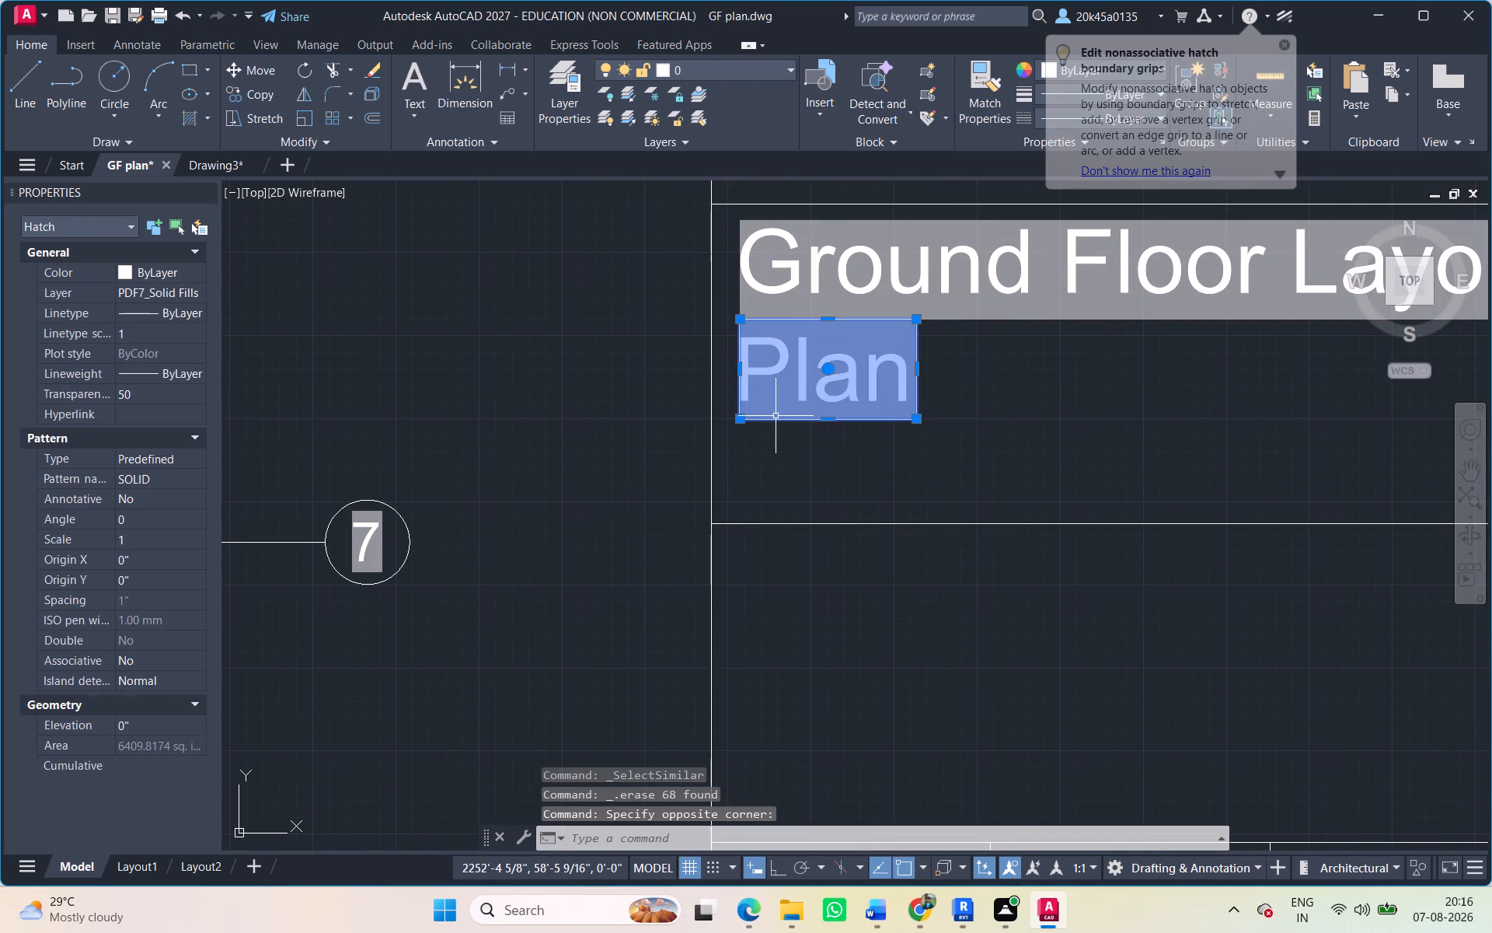
left_click(892, 709)
Add all solid hatches similar to the one behind A-06 on the First Floor Layout Plan sheet to the selection.
scroll(922, 561, "down", 11)
middle_click_drag(913, 526, 184, 466)
scroll(855, 473, "down", 4)
middle_click_drag(846, 473, 54, 473)
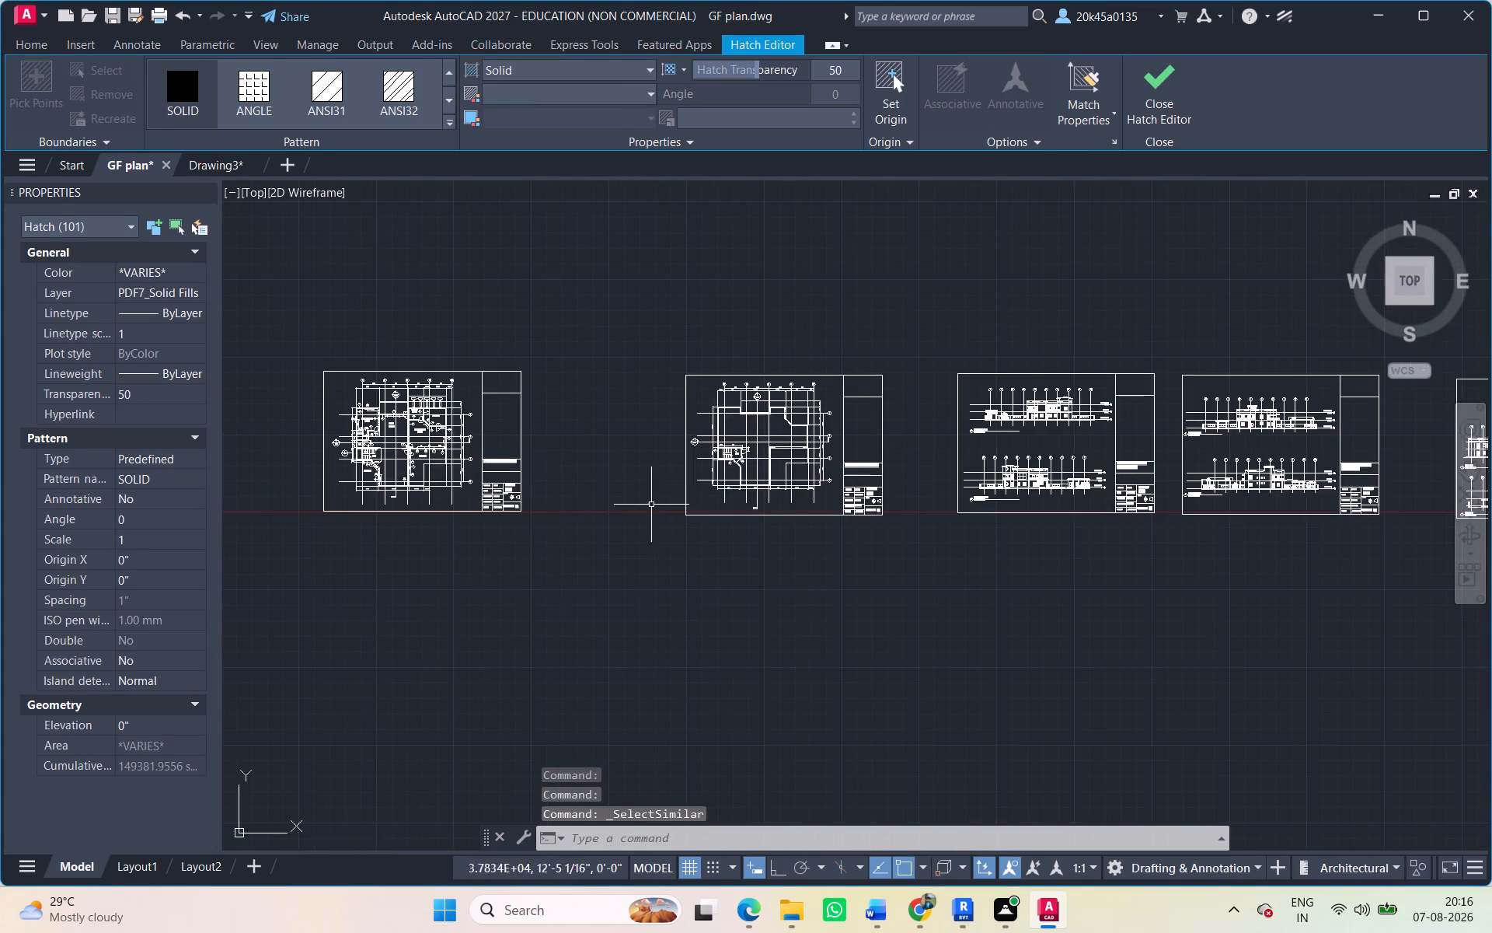
scroll(822, 505, "up", 2)
scroll(828, 505, "down", 2)
middle_click_drag(824, 505, 887, 505)
scroll(549, 489, "up", 5)
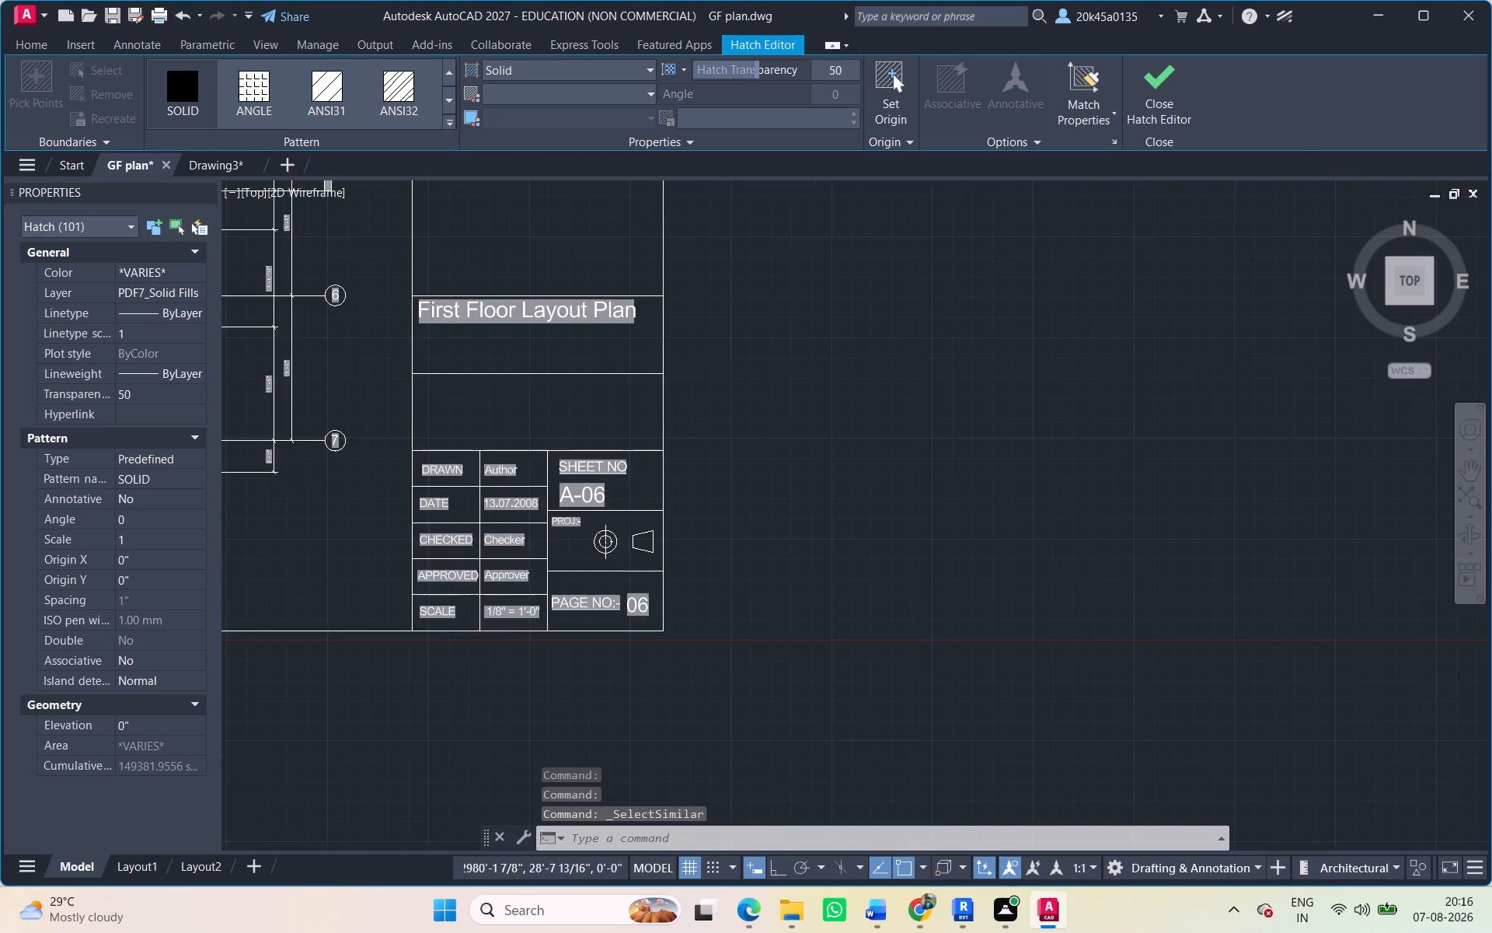
scroll(586, 503, "up", 4)
left_click(577, 539)
right_click(578, 539)
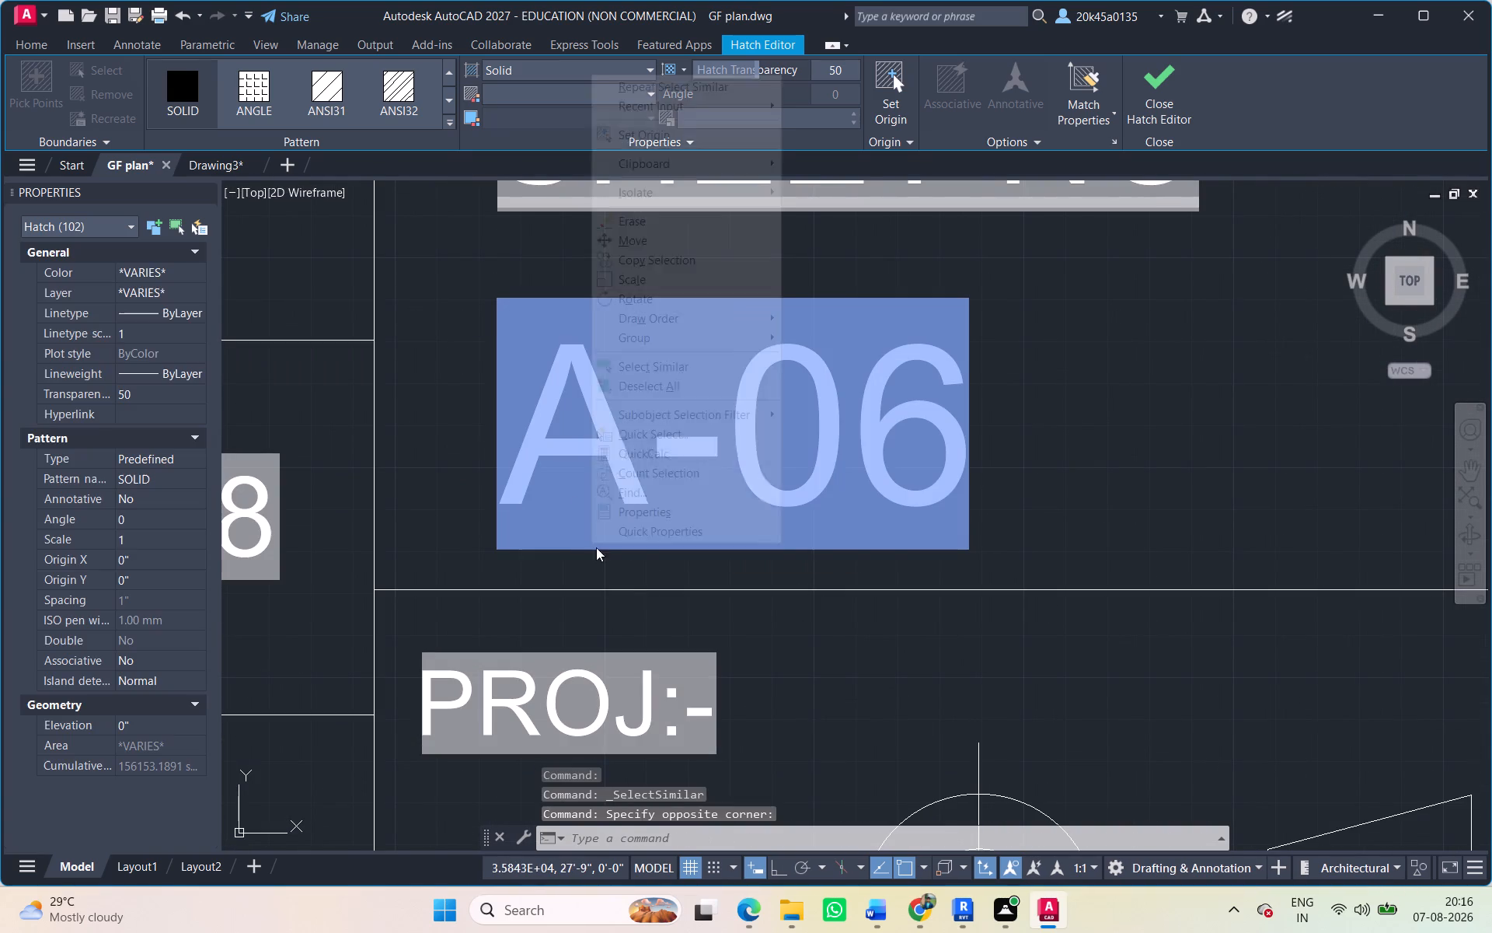
left_click(624, 372)
Add all solid hatches similar to the one behind CHECKED on the plan sheet following A-06 to the selection.
scroll(776, 493, "down", 11)
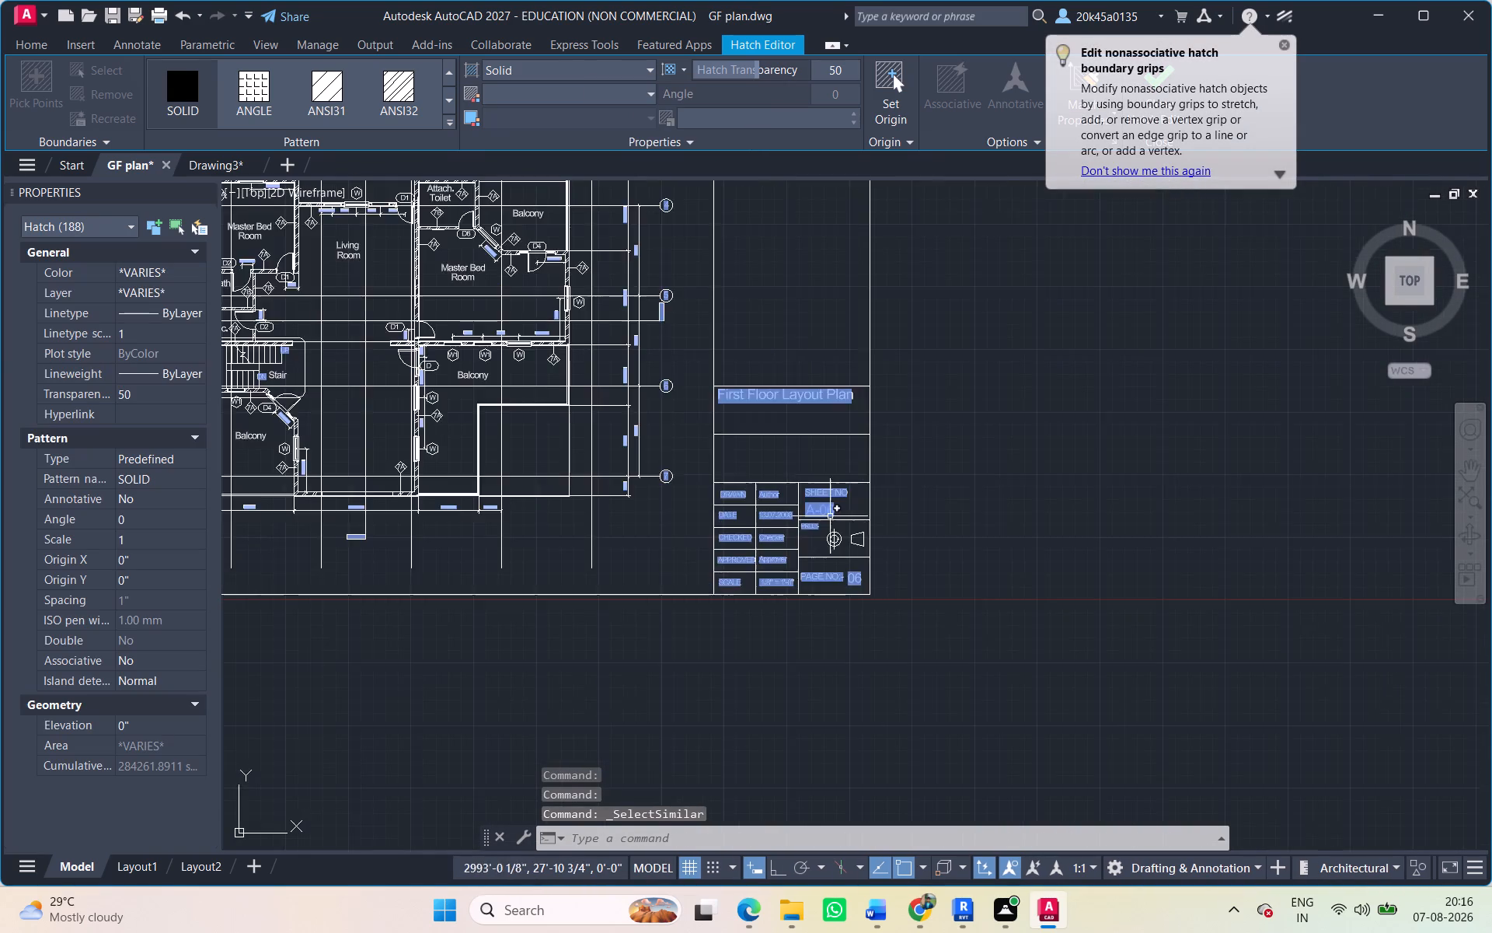
scroll(832, 516, "down", 4)
middle_click_drag(849, 515, 666, 521)
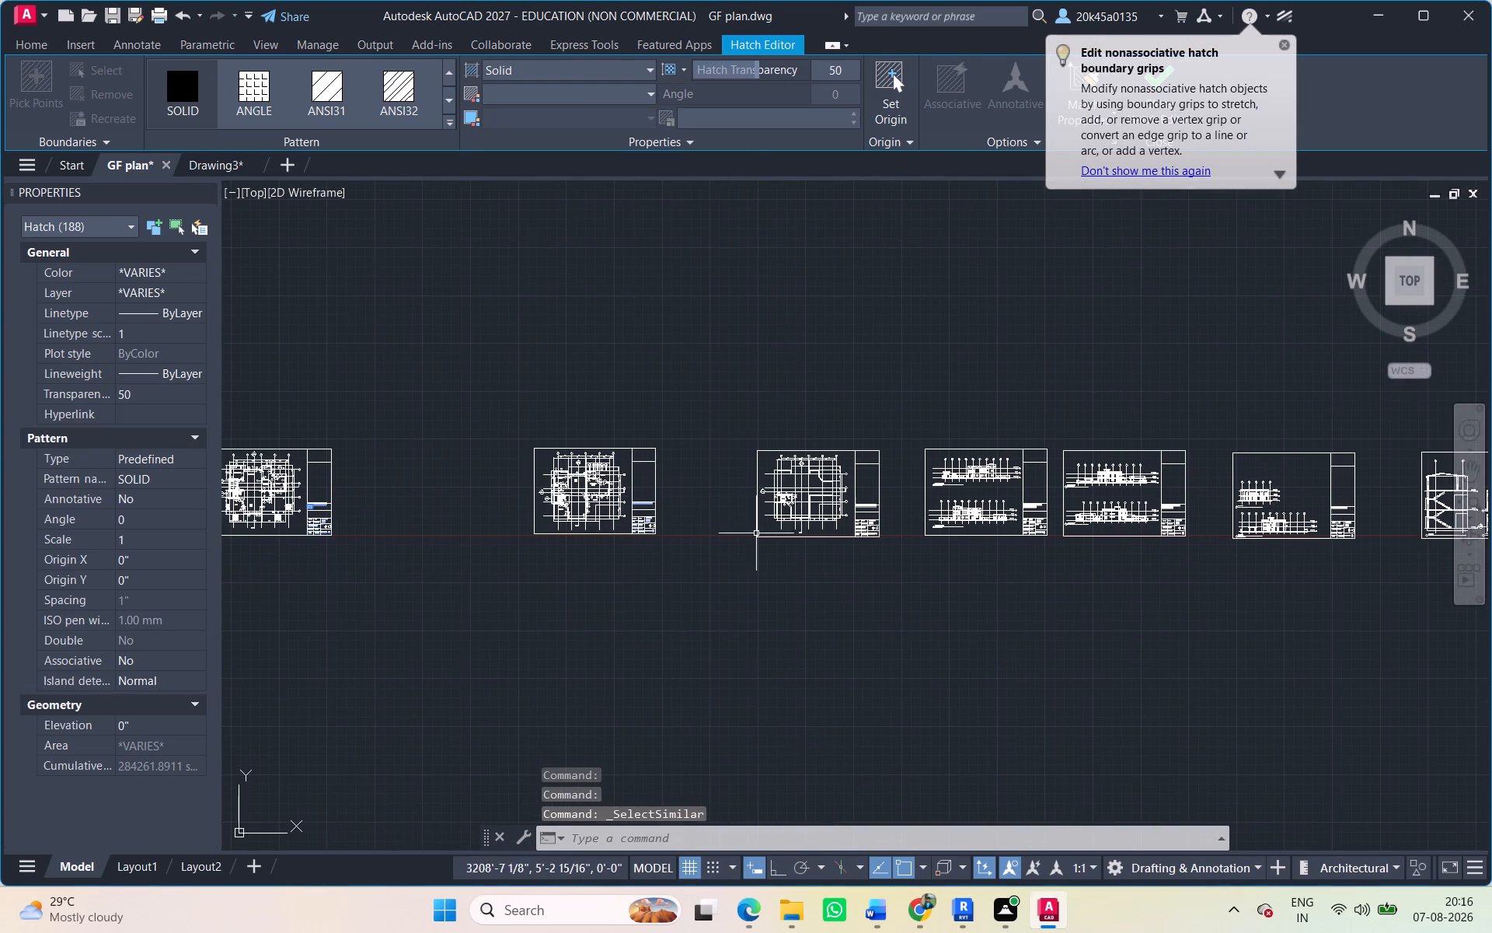
scroll(821, 535, "up", 5)
middle_click_drag(918, 525, 621, 567)
scroll(897, 551, "up", 4)
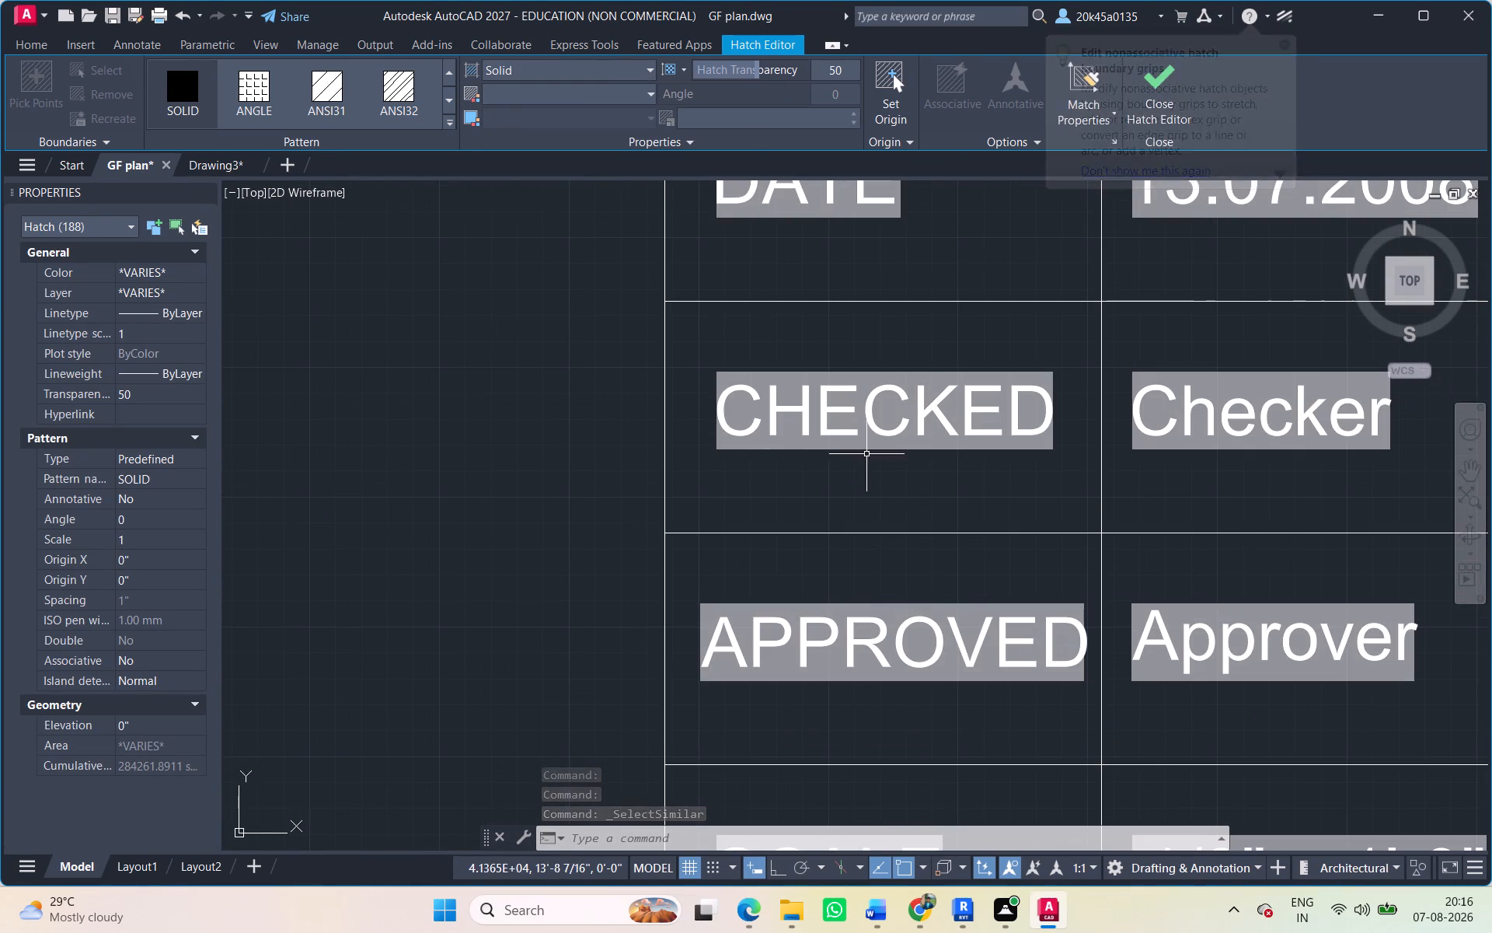
left_click(862, 446)
right_click(862, 446)
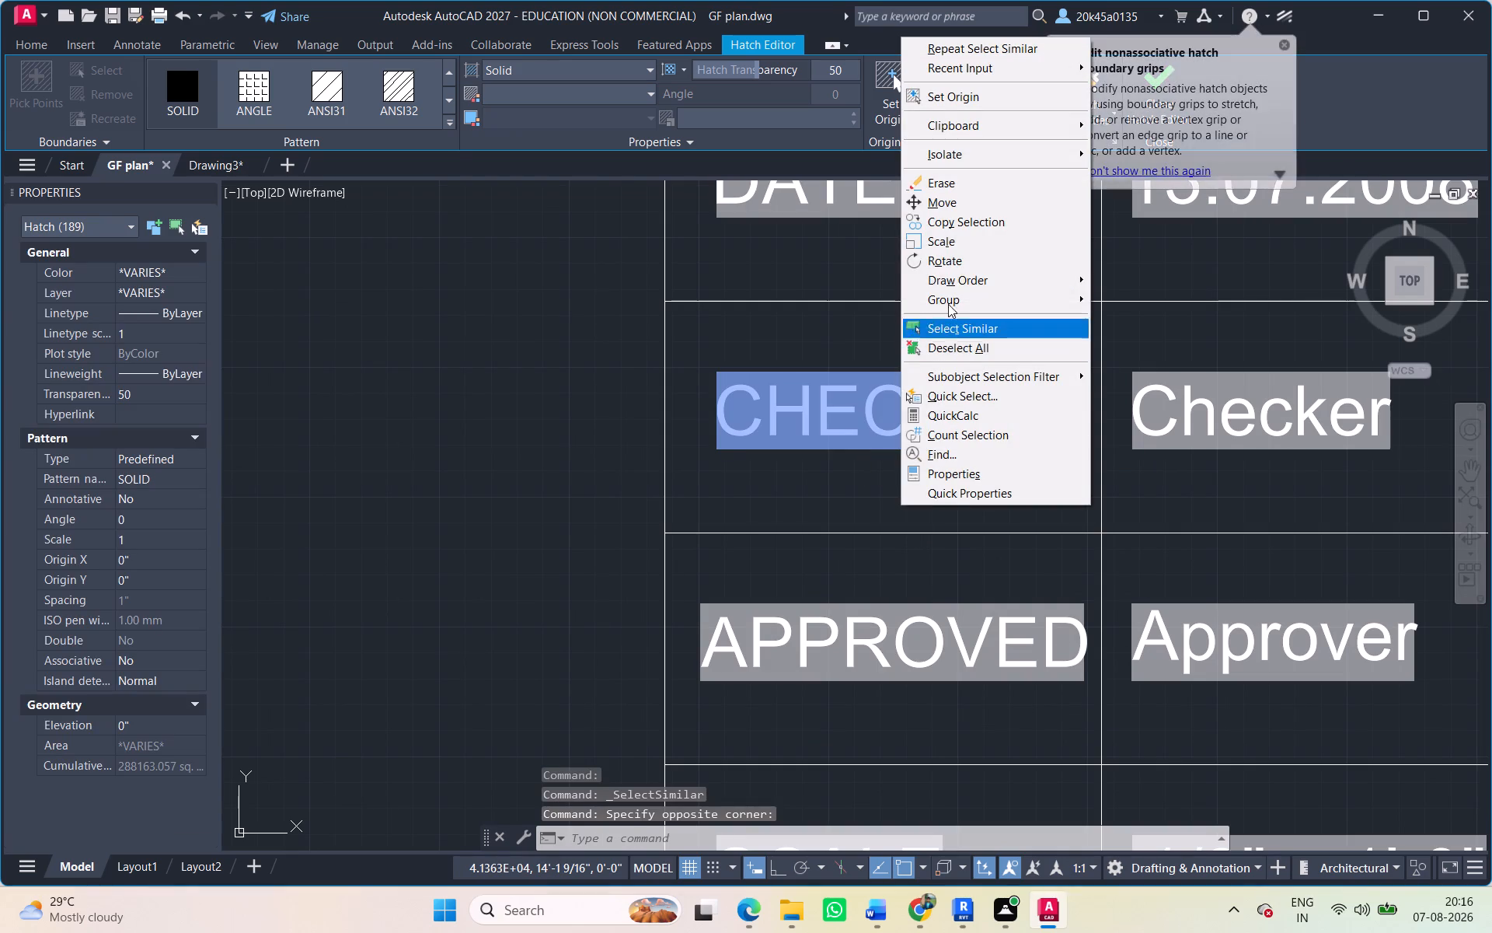
left_click(945, 321)
Add all solid hatches similar to the one behind the date on the North & South elevations sheet A-08 to the selection.
scroll(956, 458, "down", 8)
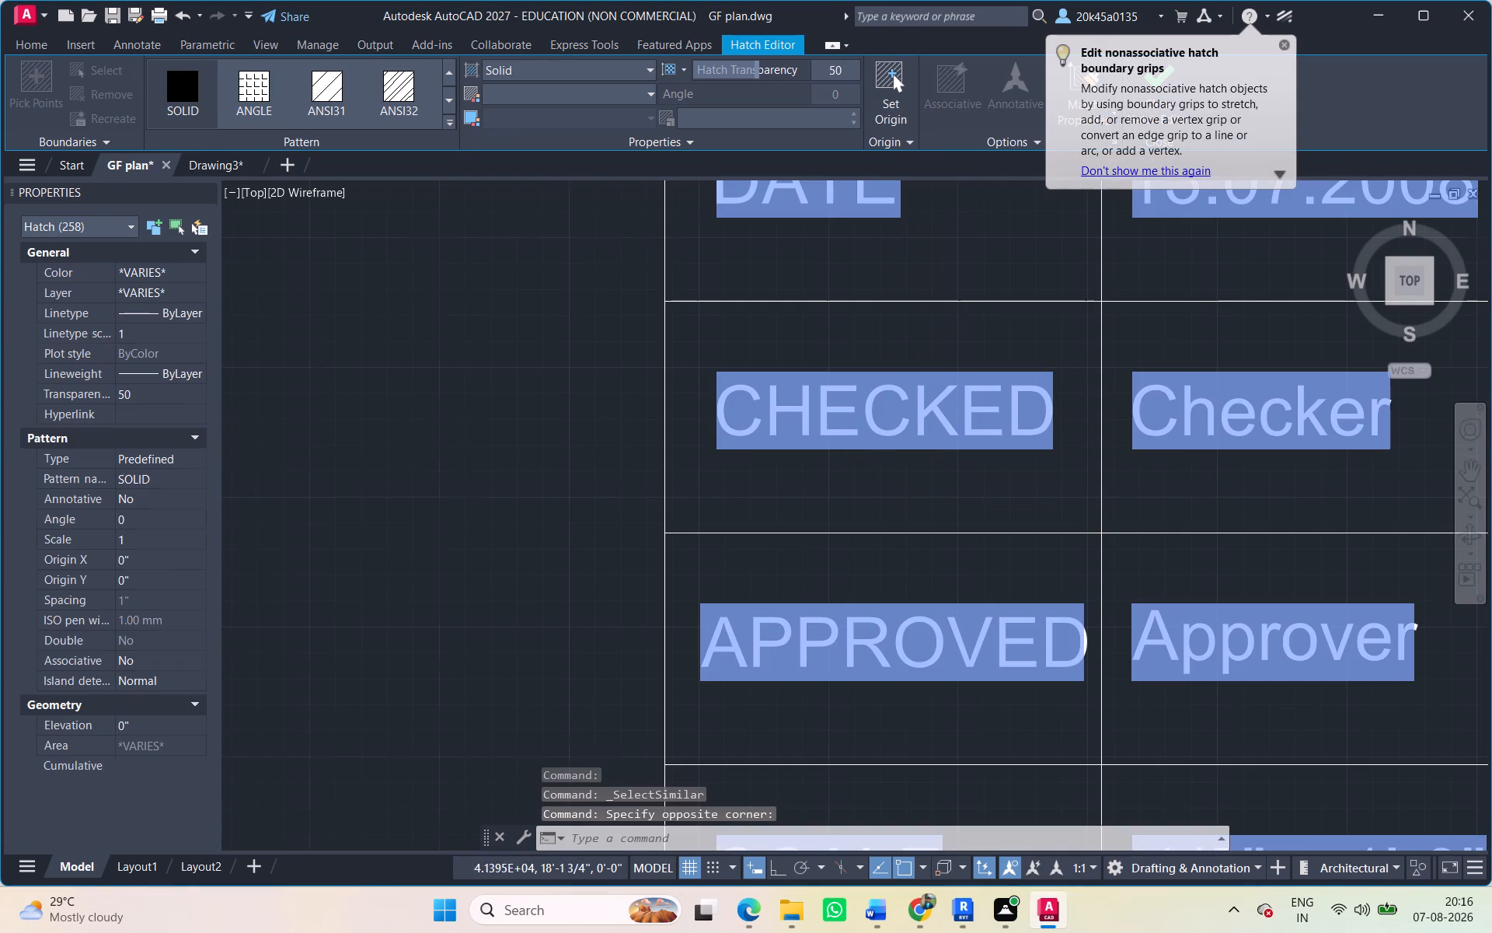
scroll(934, 470, "down", 6)
middle_click_drag(716, 494, 169, 534)
middle_click_drag(1131, 538, 899, 537)
scroll(827, 496, "up", 3)
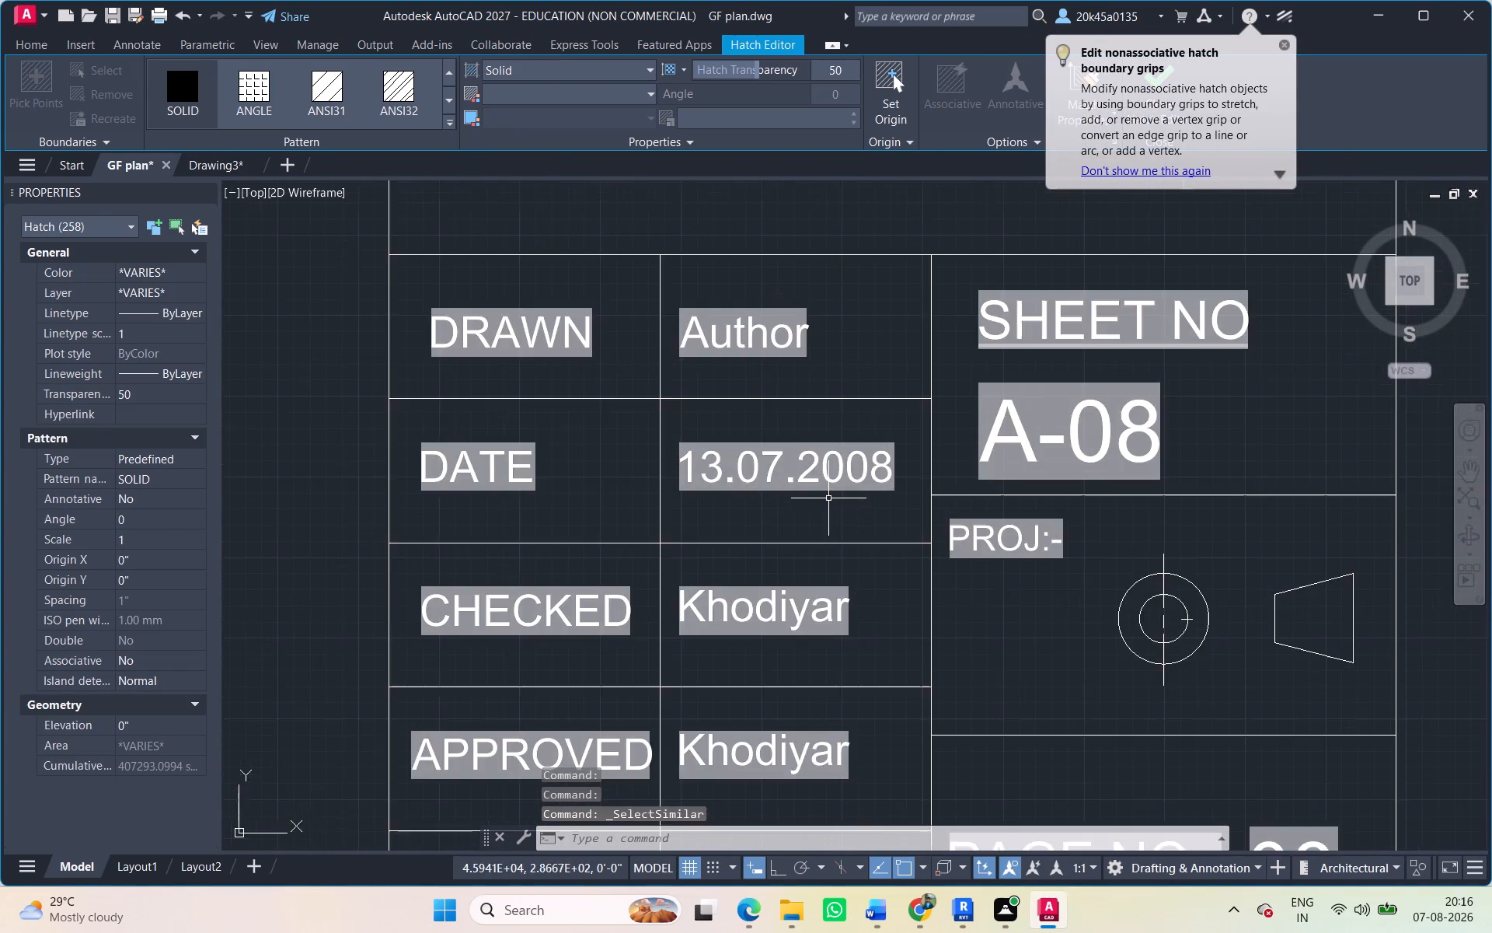
scroll(828, 498, "up", 4)
left_click(754, 475)
right_click(752, 475)
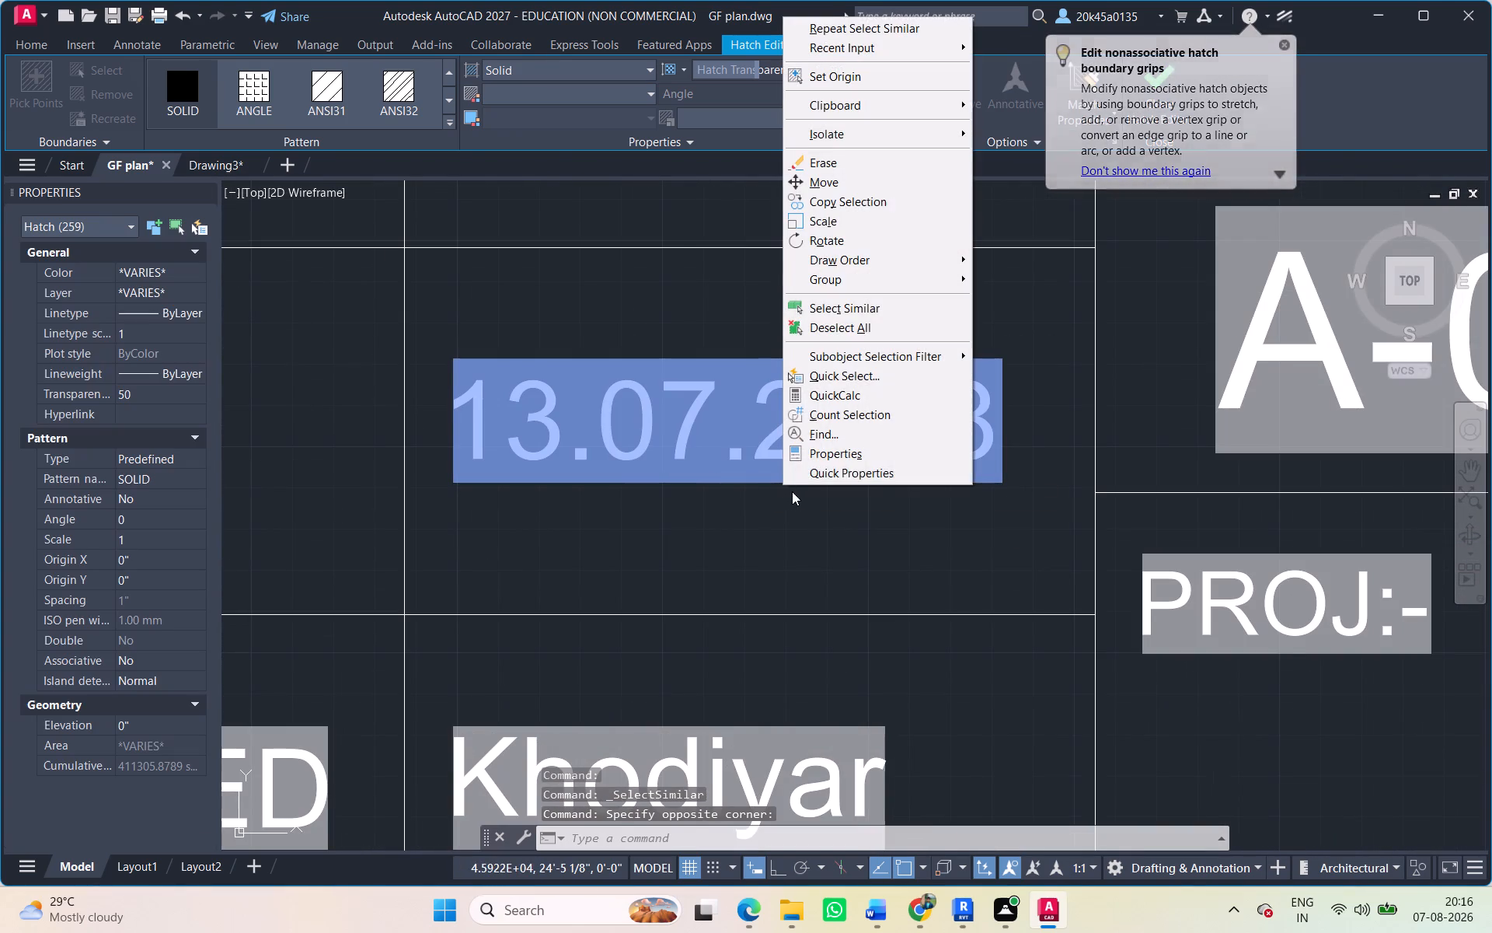
left_click(814, 305)
Add all solid hatches similar to the one behind A-09 on the East & West elevations sheet to the selection.
scroll(932, 446, "down", 14)
middle_click_drag(929, 465, 336, 492)
scroll(903, 485, "down", 1)
middle_click_drag(905, 486, 767, 487)
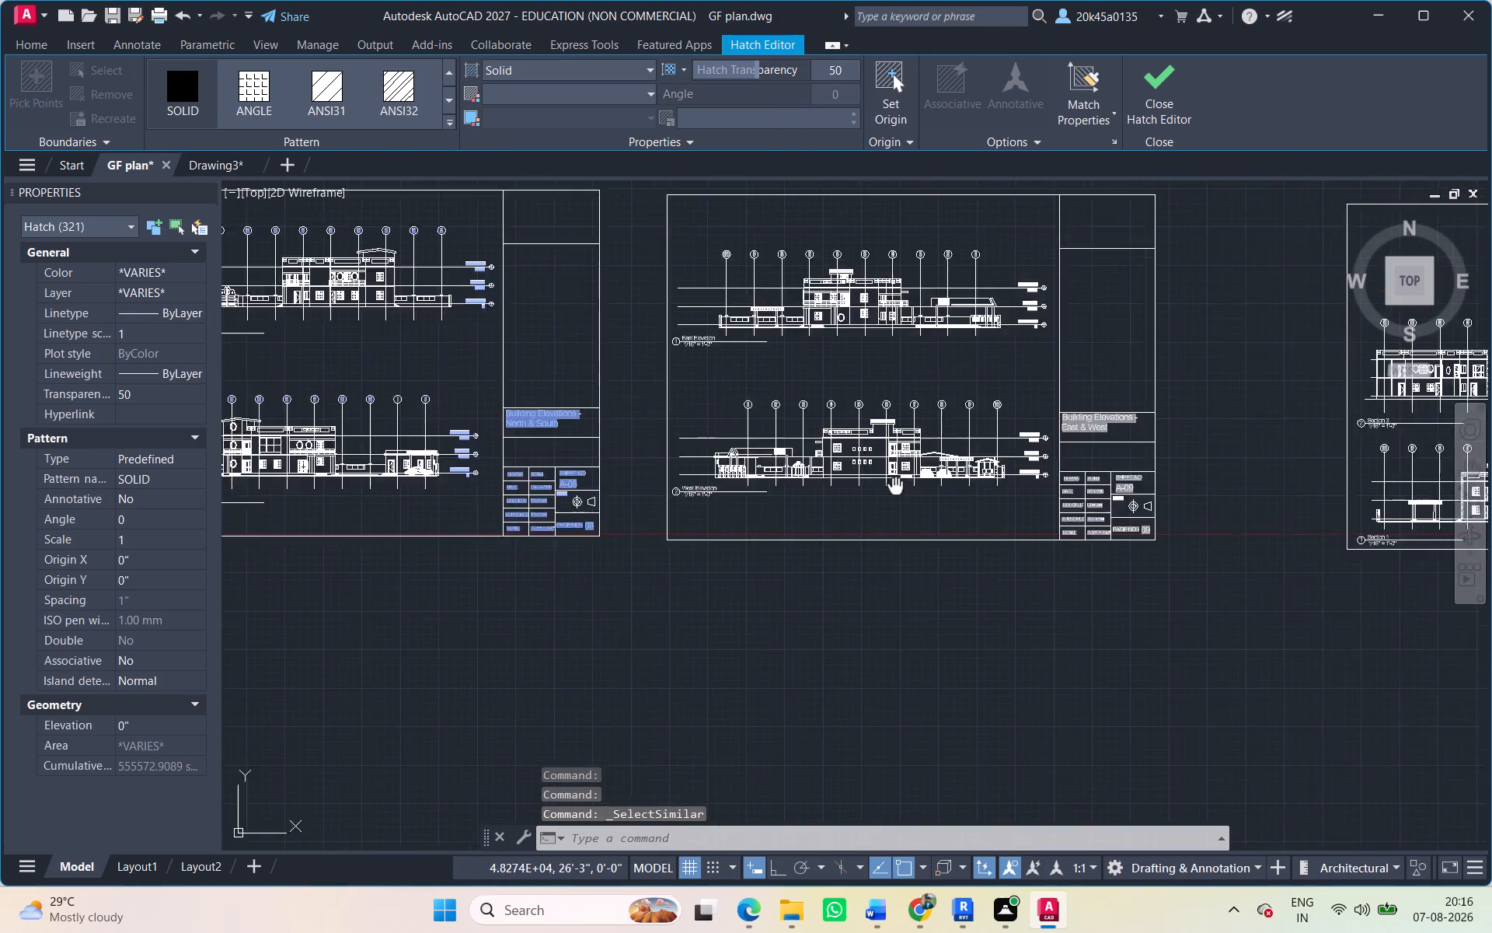
middle_click_drag(767, 487, 519, 487)
scroll(821, 488, "up", 4)
middle_click_drag(500, 516, 969, 522)
scroll(875, 522, "up", 4)
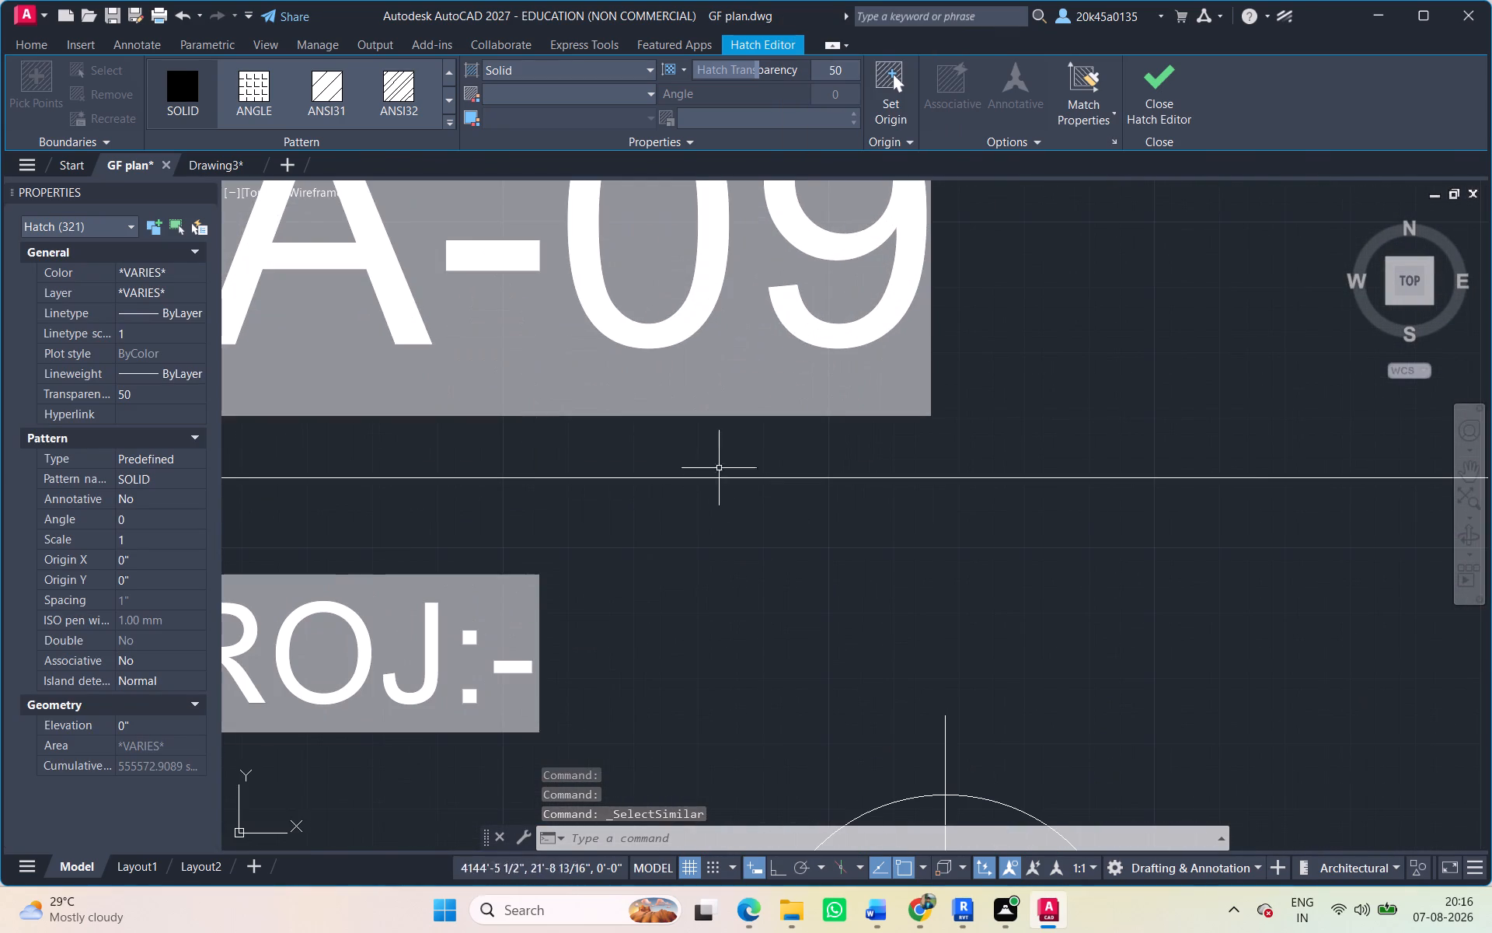
left_click(699, 405)
right_click(699, 405)
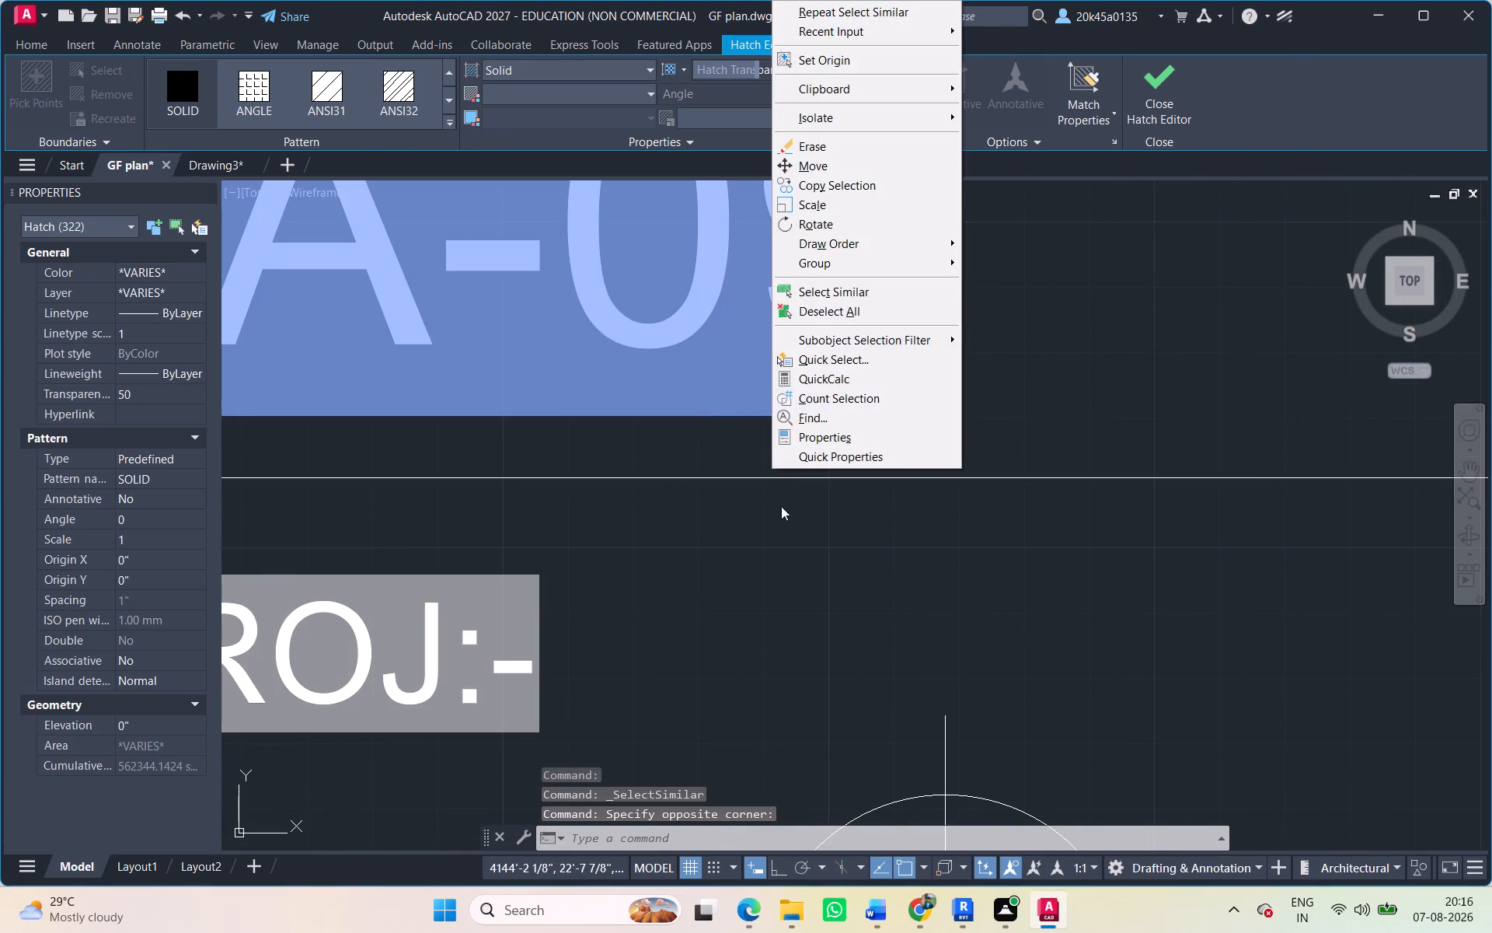
left_click(825, 292)
Add the Building Sections sheet's solid hatches, matching the one behind Second Floor, to the selection and erase all selected hatches.
scroll(930, 584, "down", 11)
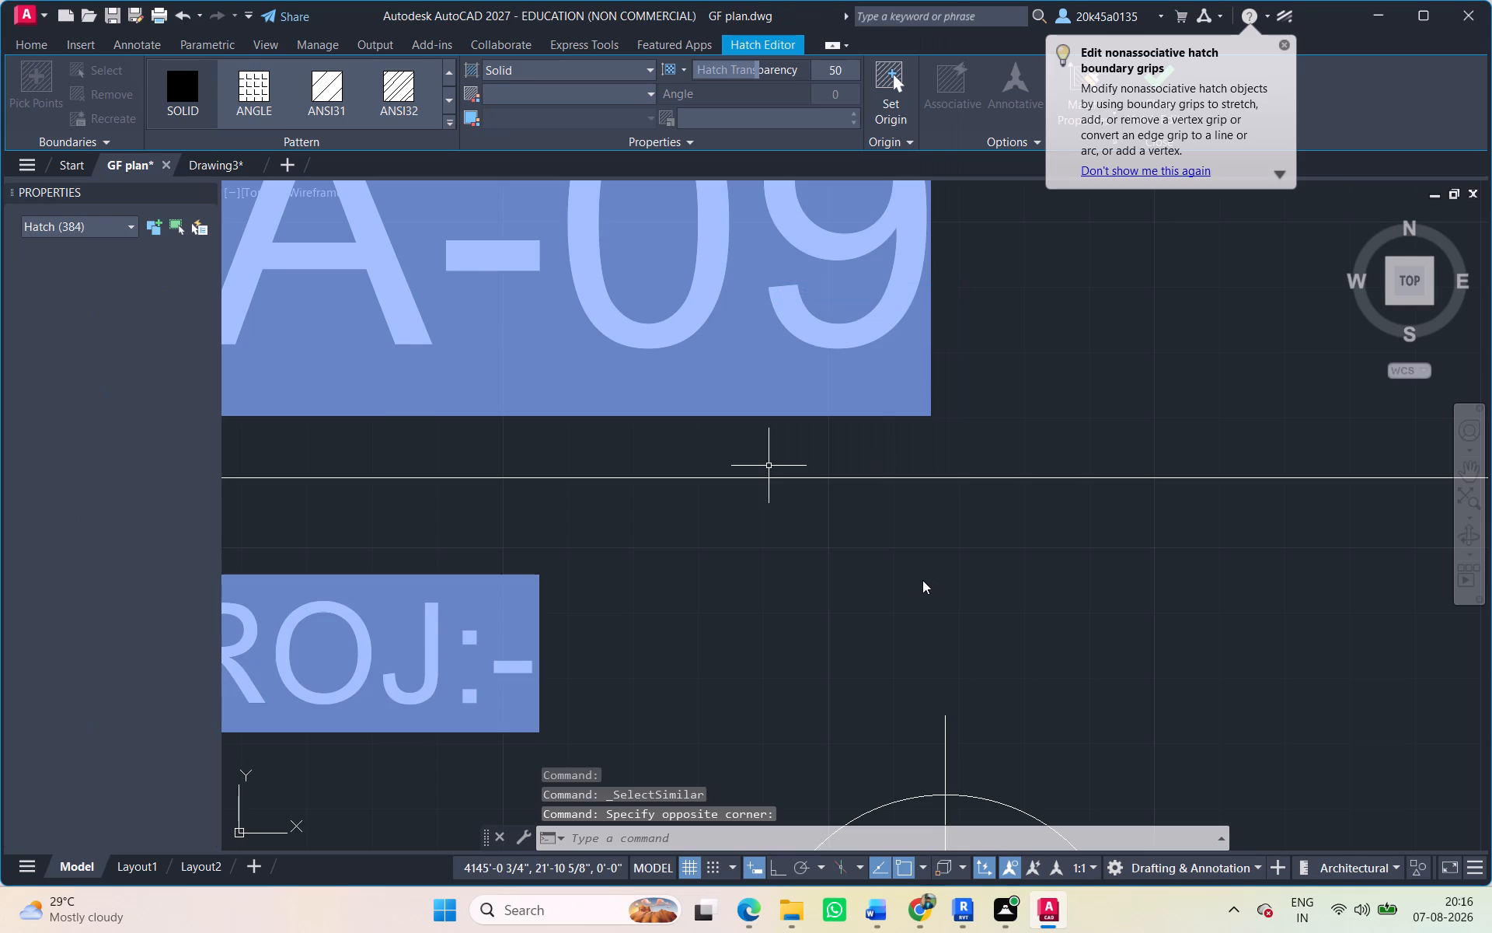
scroll(922, 580, "down", 7)
middle_click_drag(827, 556, 373, 554)
middle_click_drag(1189, 563, 511, 578)
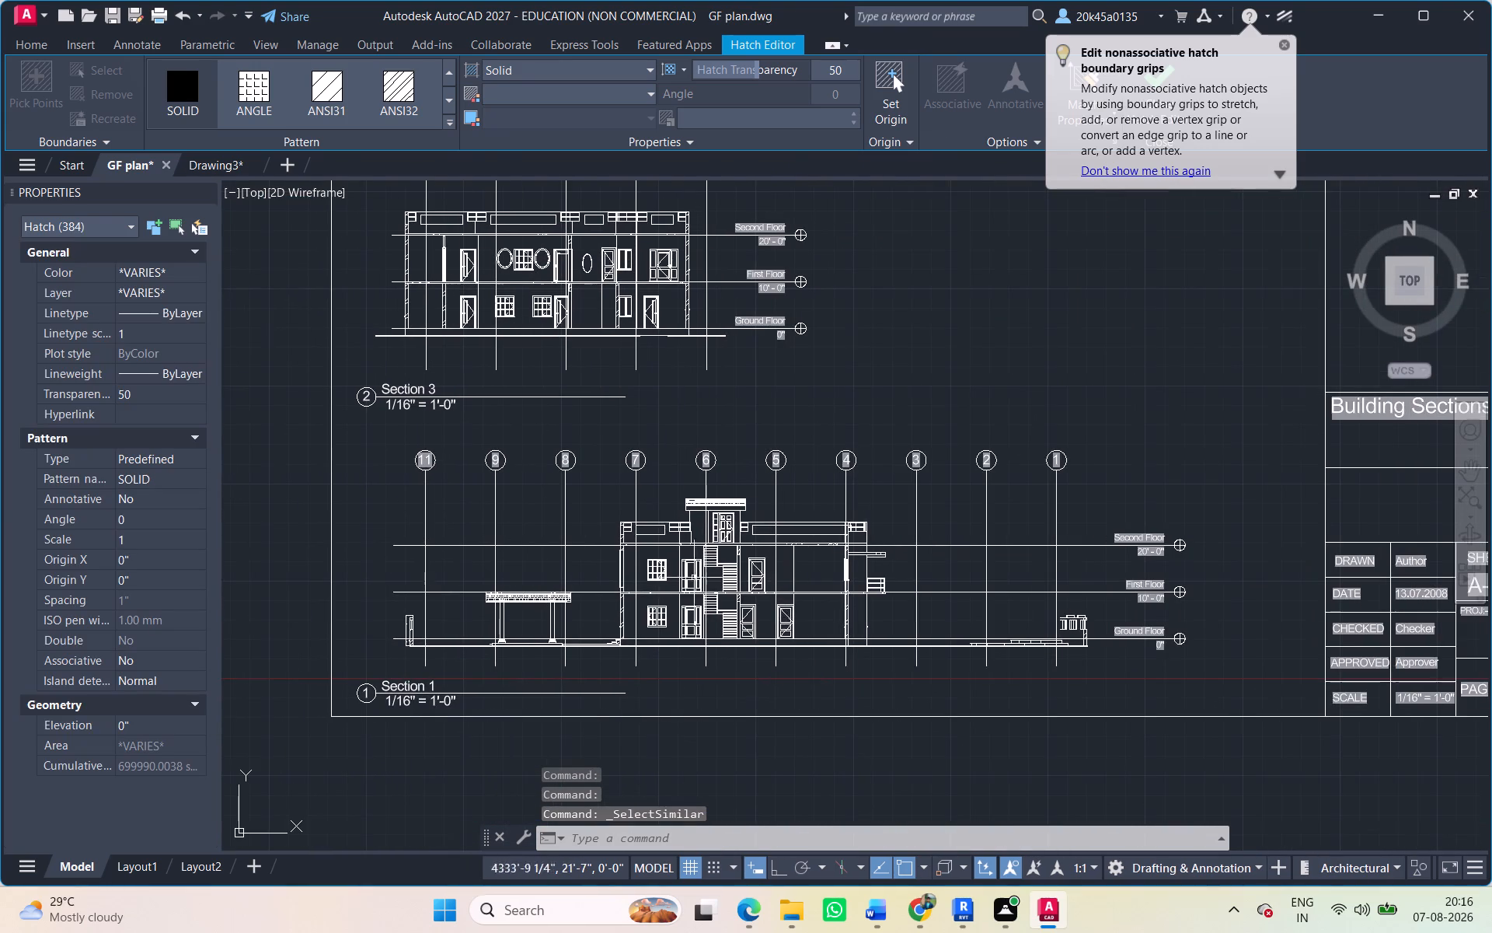
scroll(1075, 574, "up", 4)
middle_click_drag(1035, 578, 260, 638)
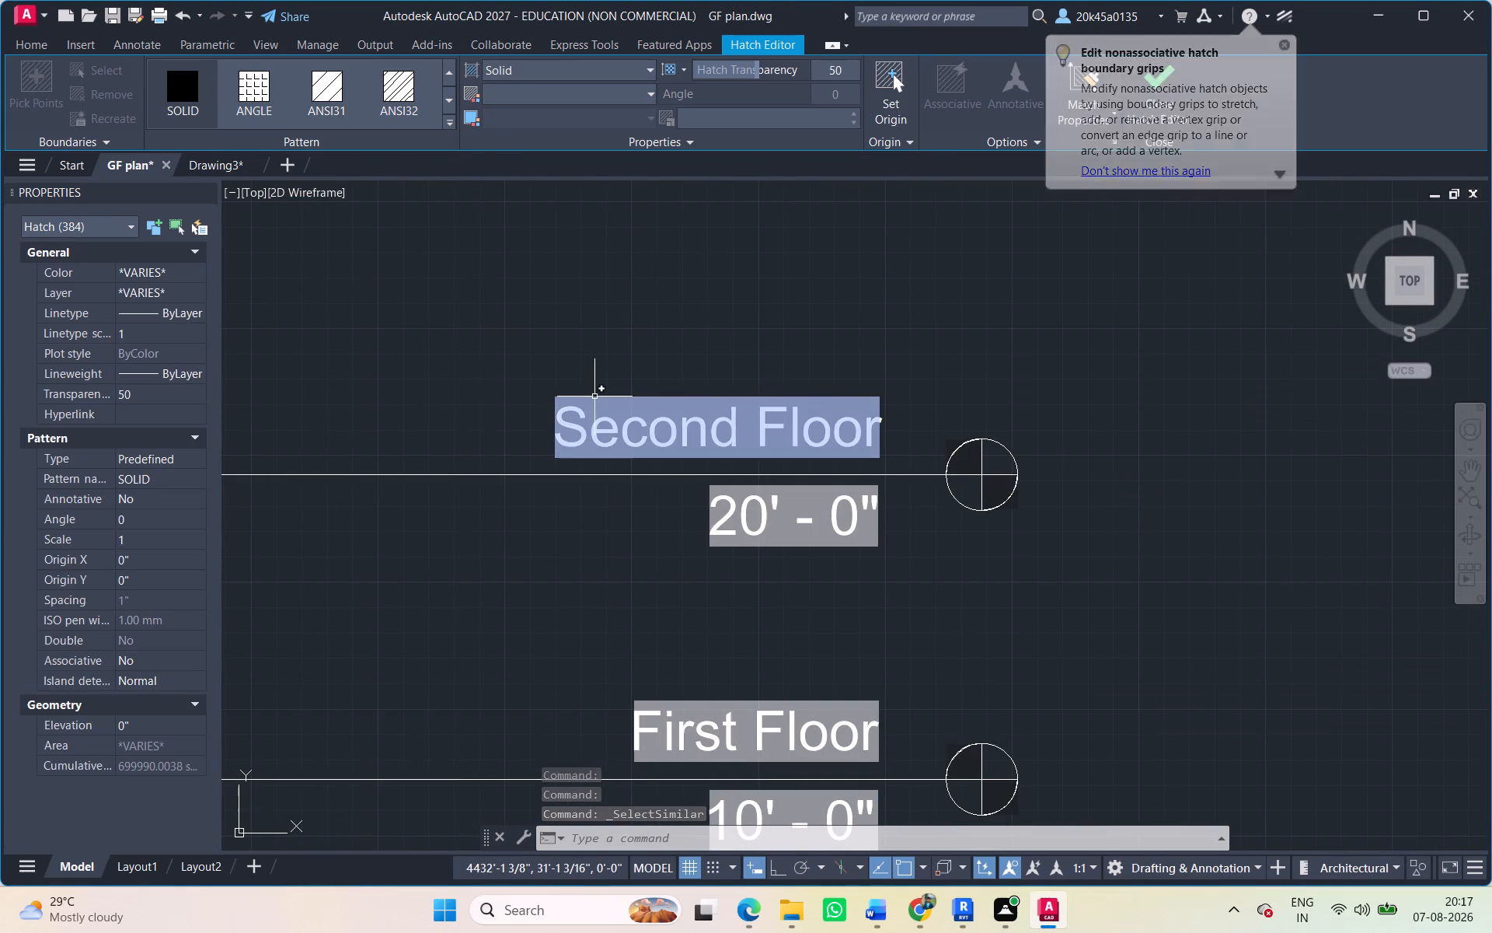
left_click(594, 397)
right_click(594, 397)
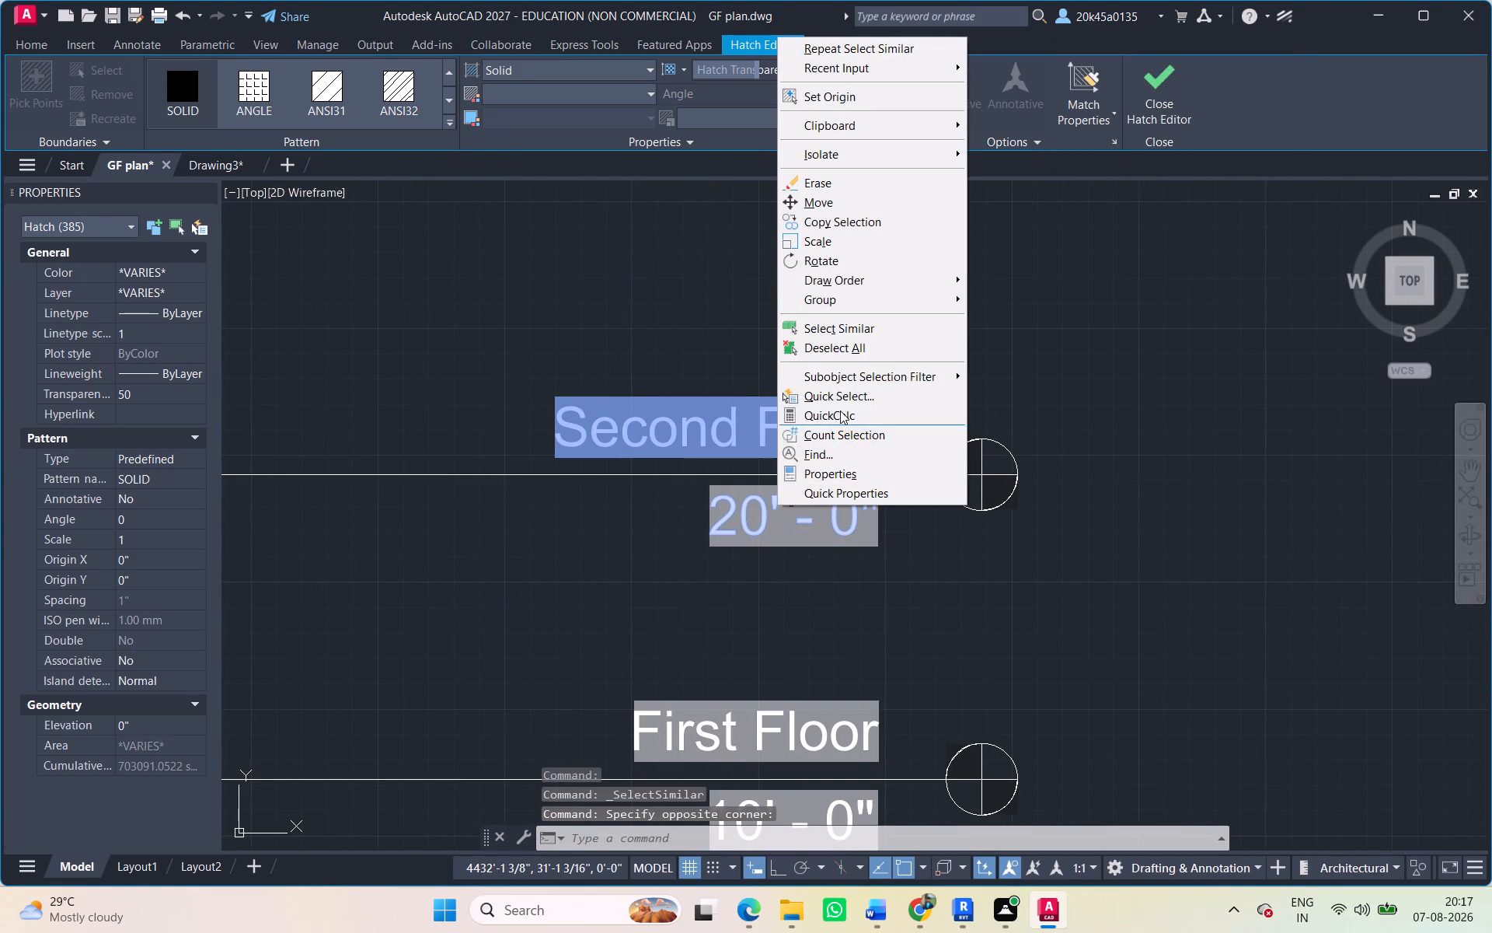
left_click(834, 330)
key("Delete")
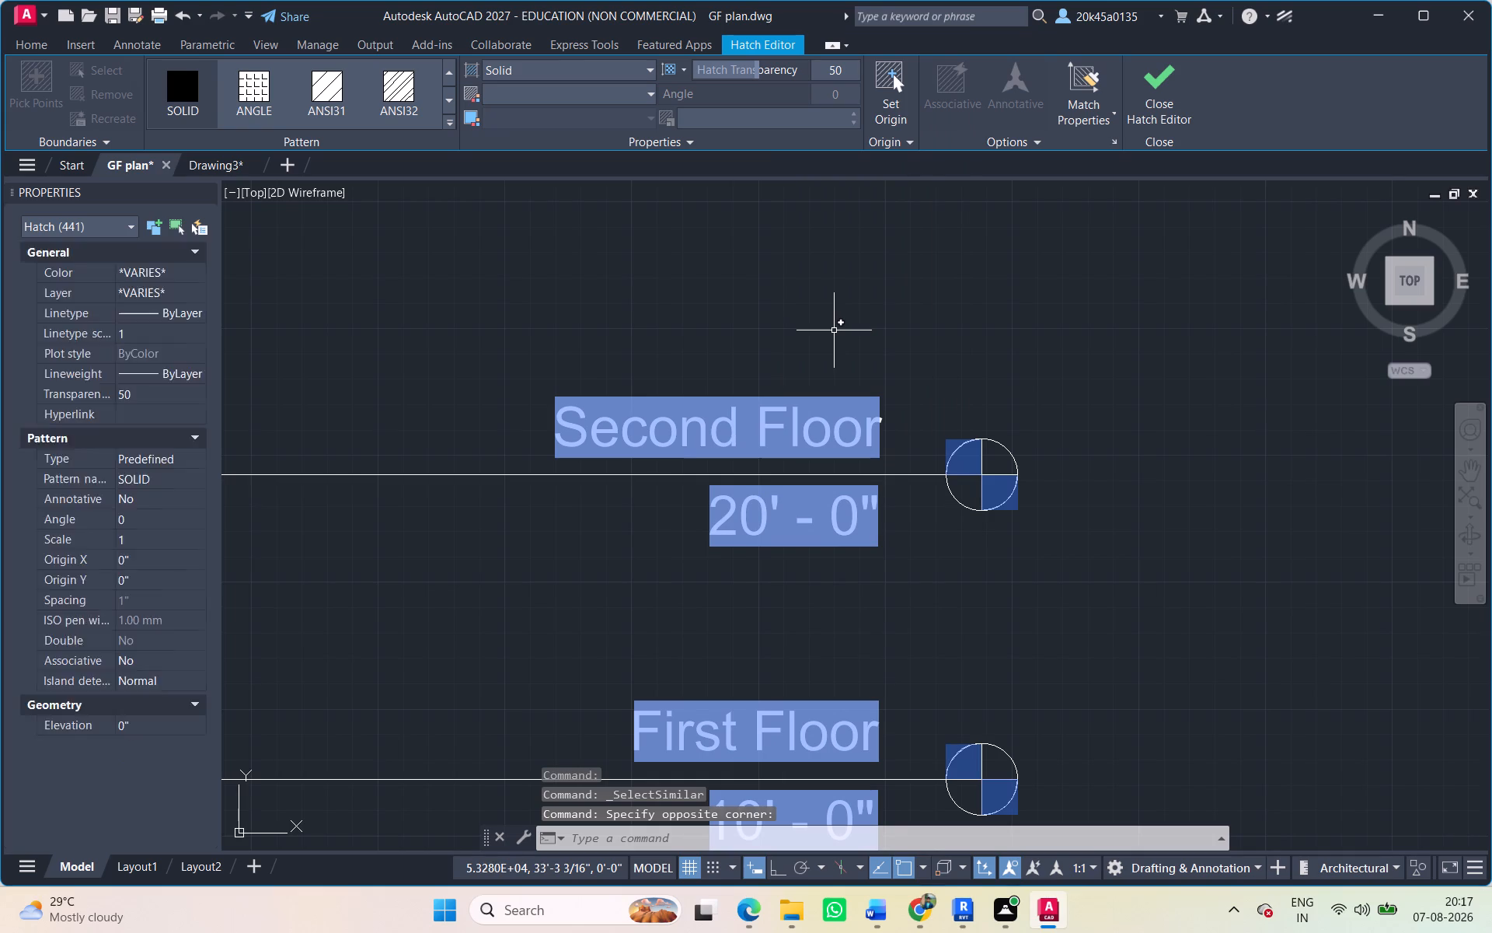
Select all solid hatches similar to the one behind the Typical Stair Details title on sheet A-11 and erase them.
scroll(665, 717, "down", 8)
middle_click_drag(666, 690, 471, 603)
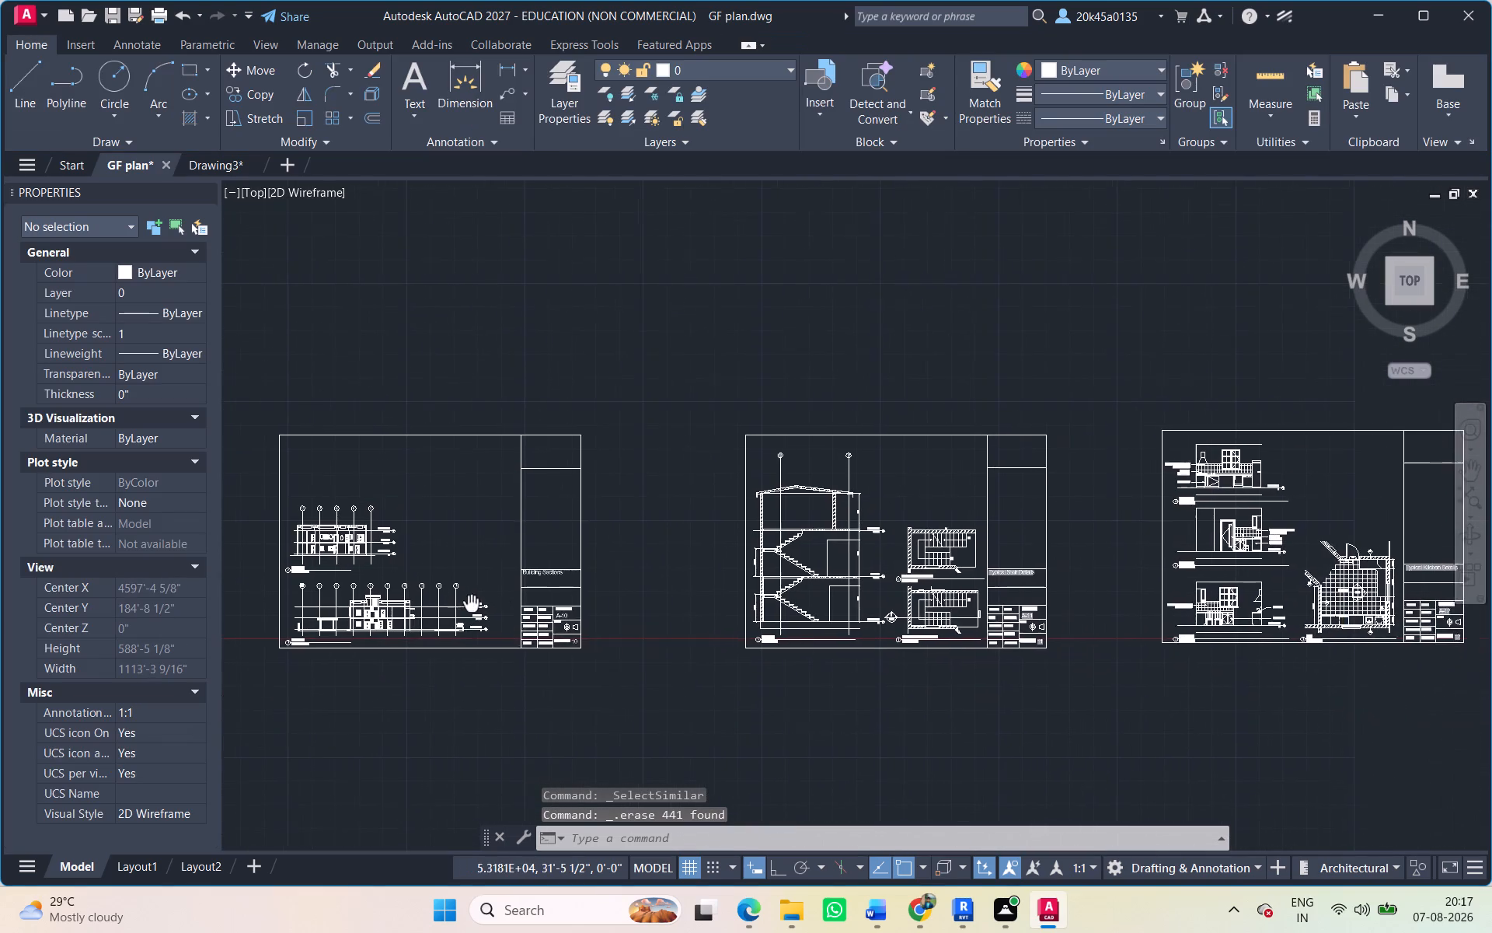
middle_click_drag(471, 603, 466, 603)
scroll(788, 614, "down", 1)
middle_click_drag(788, 614, 434, 595)
scroll(566, 589, "up", 5)
middle_click_drag(577, 592, 741, 522)
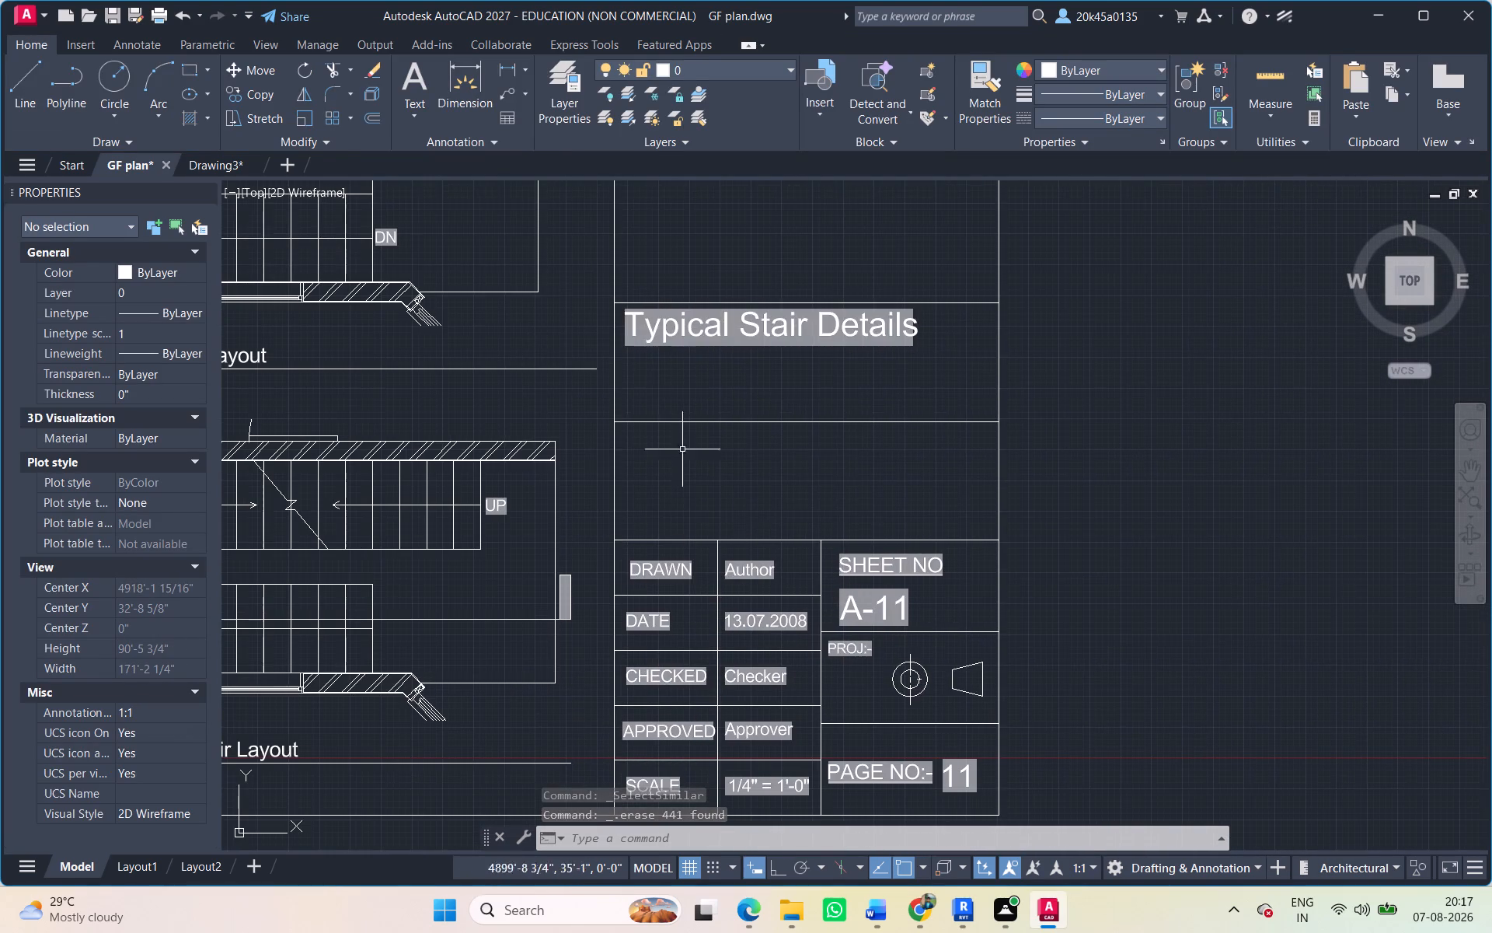
left_click(638, 345)
right_click(638, 345)
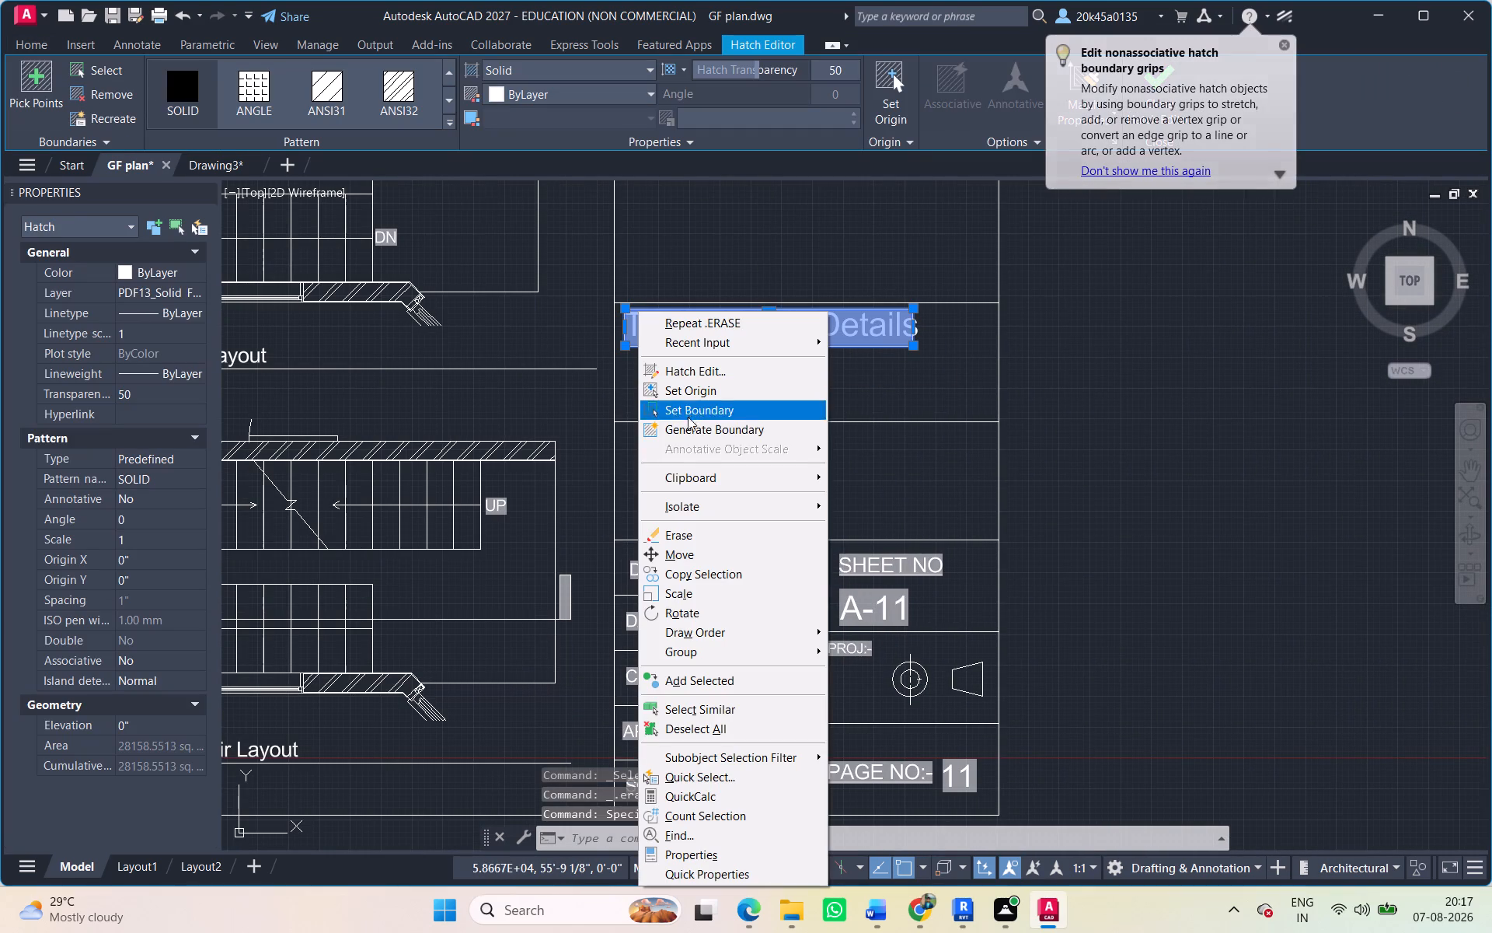
left_click(694, 704)
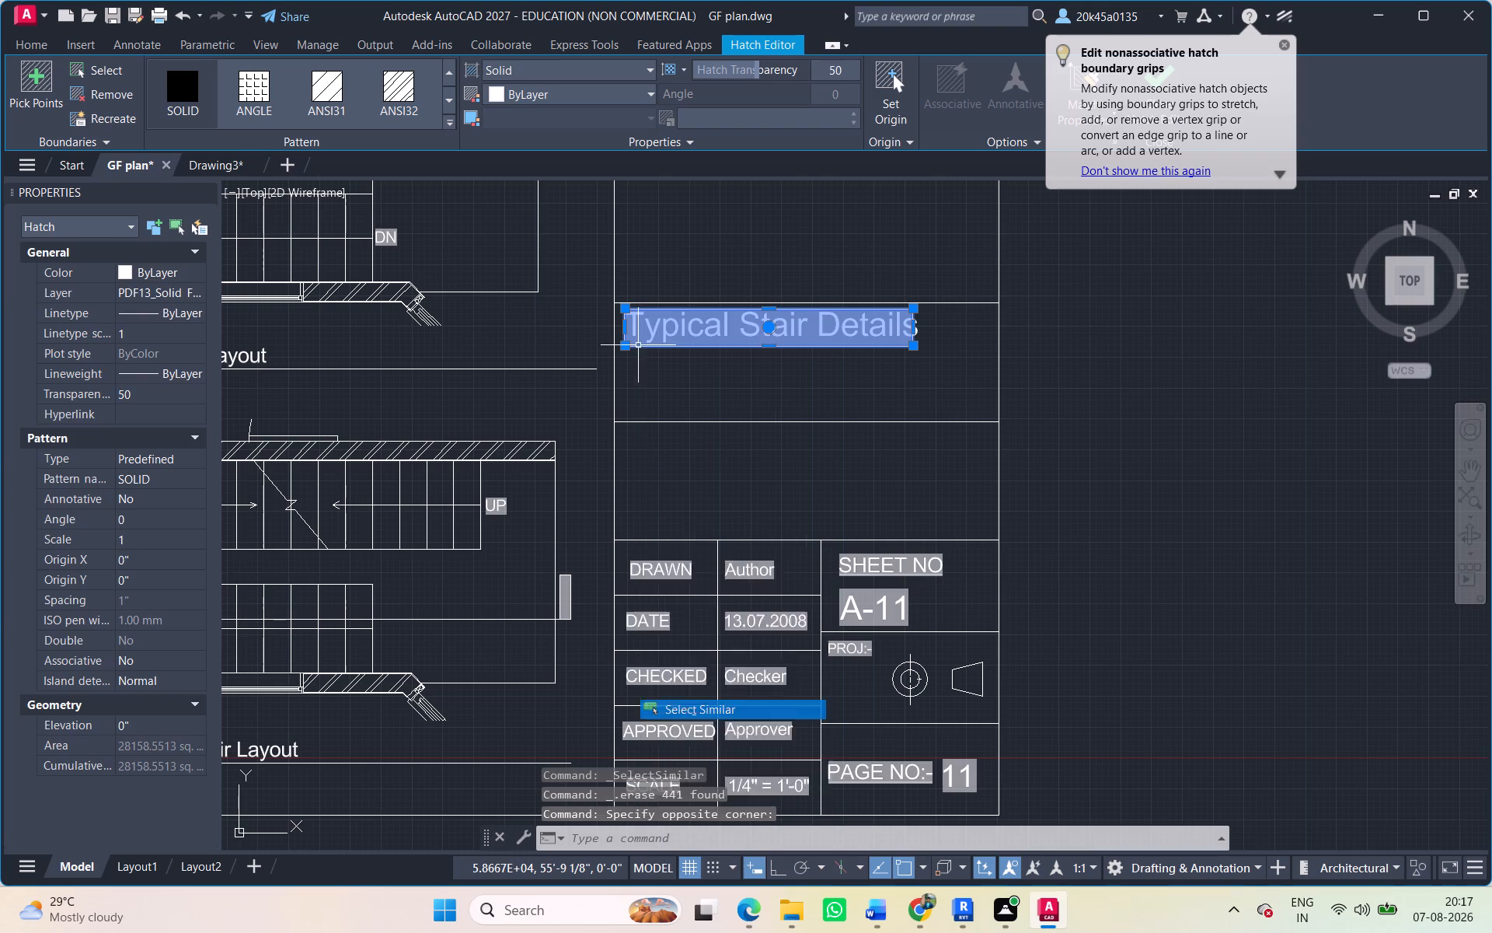
key("Delete")
Select all solid hatches similar to the one behind DATE on the Typical Kitchen Details sheet A-12 and erase them.
scroll(720, 636, "down", 3)
middle_click_drag(719, 627, 65, 573)
scroll(675, 569, "up", 2)
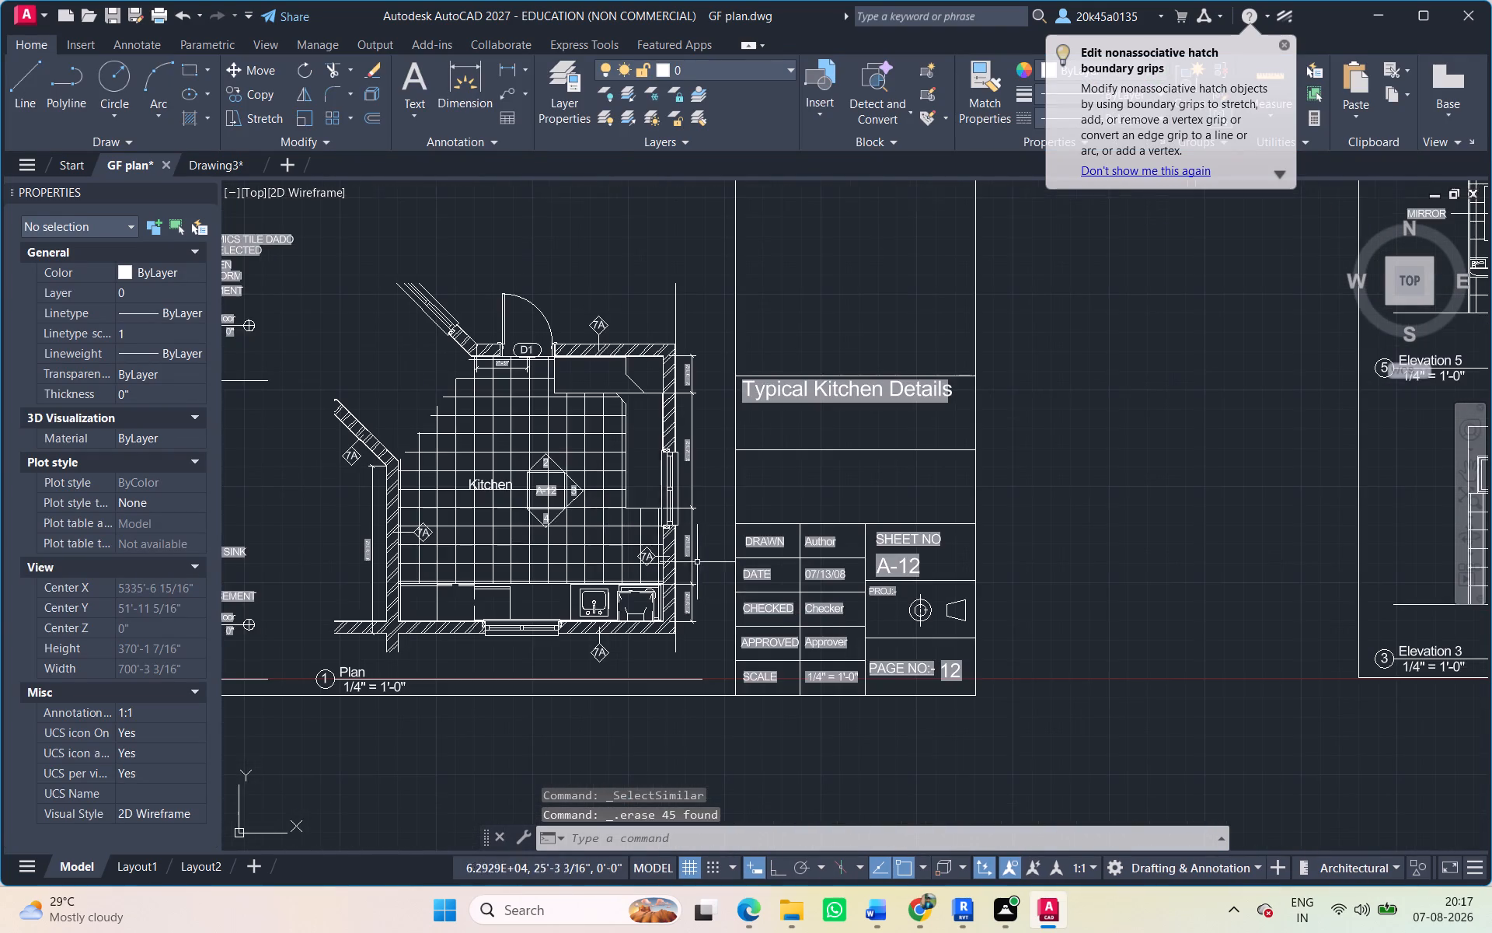
scroll(762, 575, "up", 5)
left_click(724, 530)
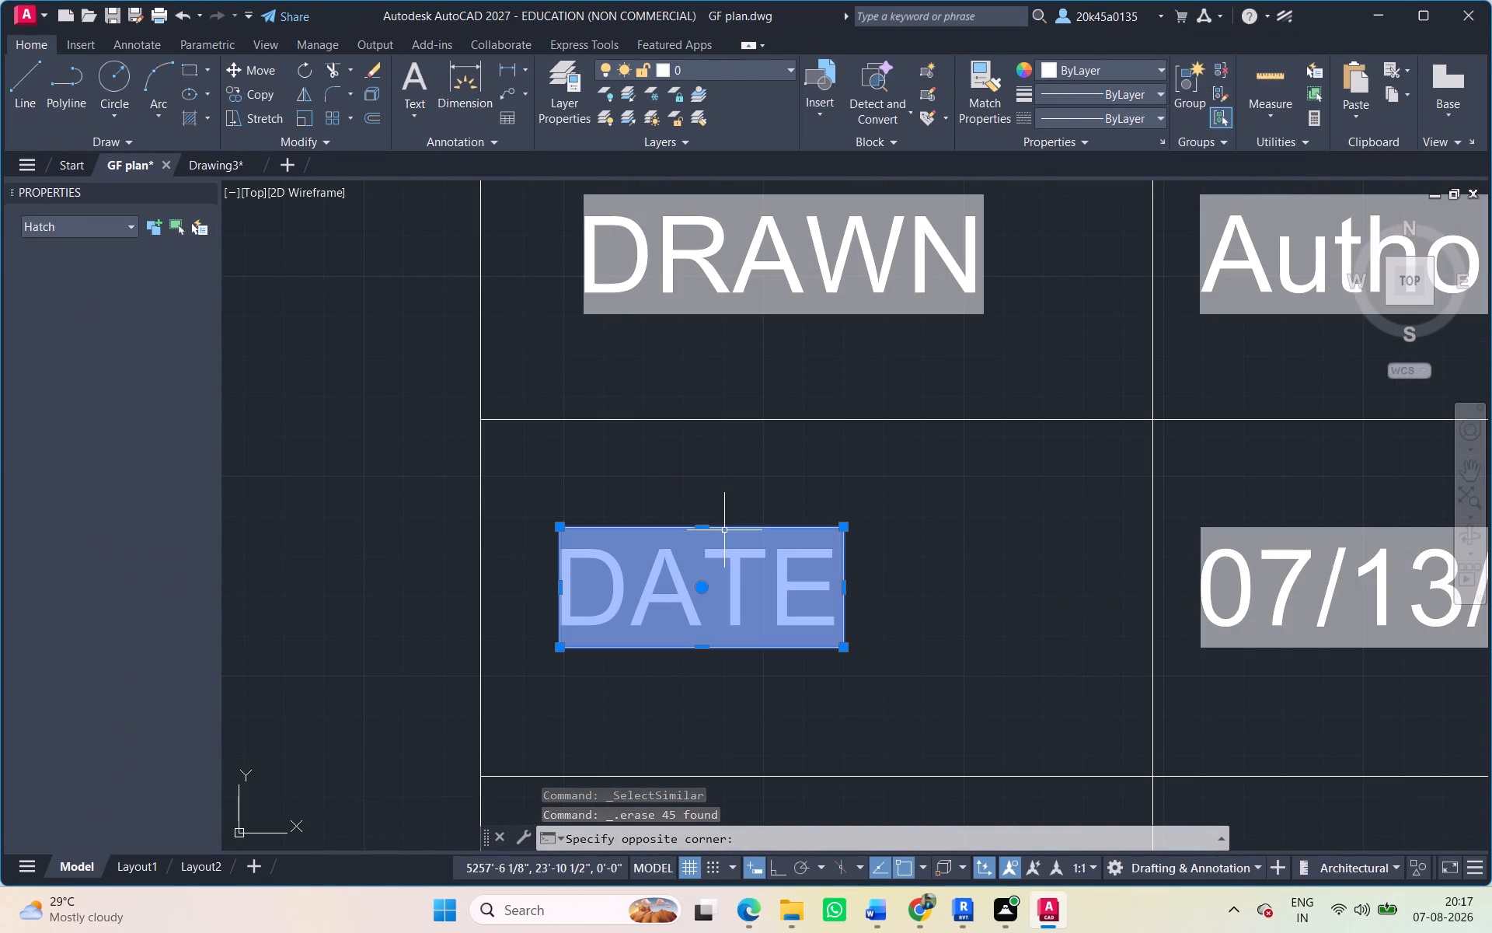
right_click(724, 530)
left_click(780, 711)
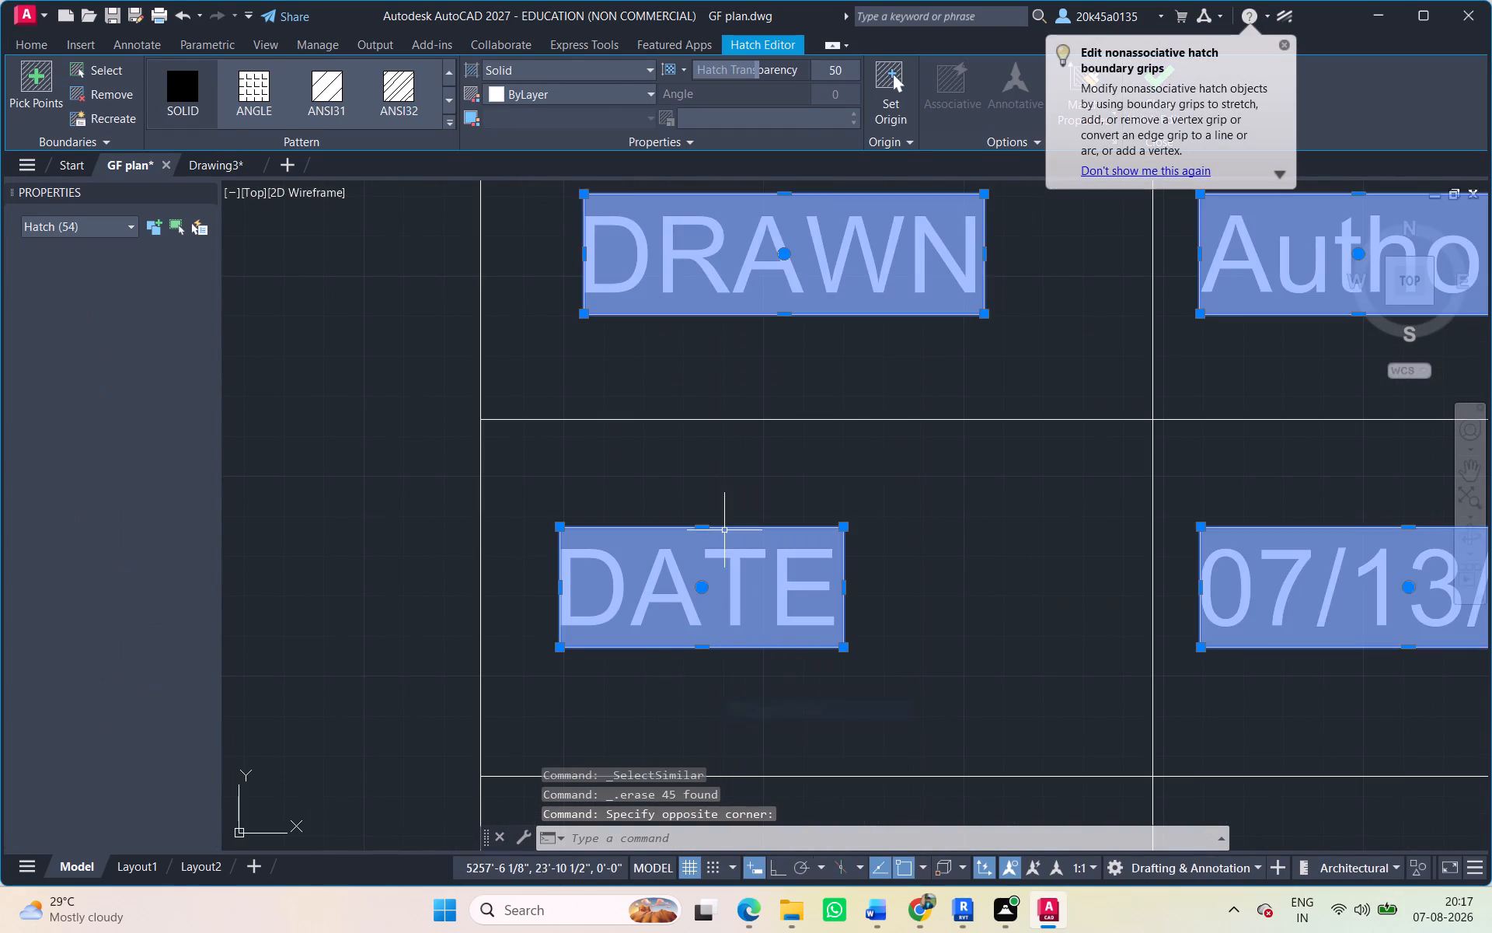
key("Delete")
Select all solid hatches similar to the one behind the ceramic tile dado note on the toilet elevations sheet and erase them.
scroll(786, 643, "down", 4)
middle_click_drag(781, 632, 9, 575)
middle_click_drag(967, 533, 296, 550)
scroll(712, 503, "up", 2)
left_click(669, 418)
right_click(669, 417)
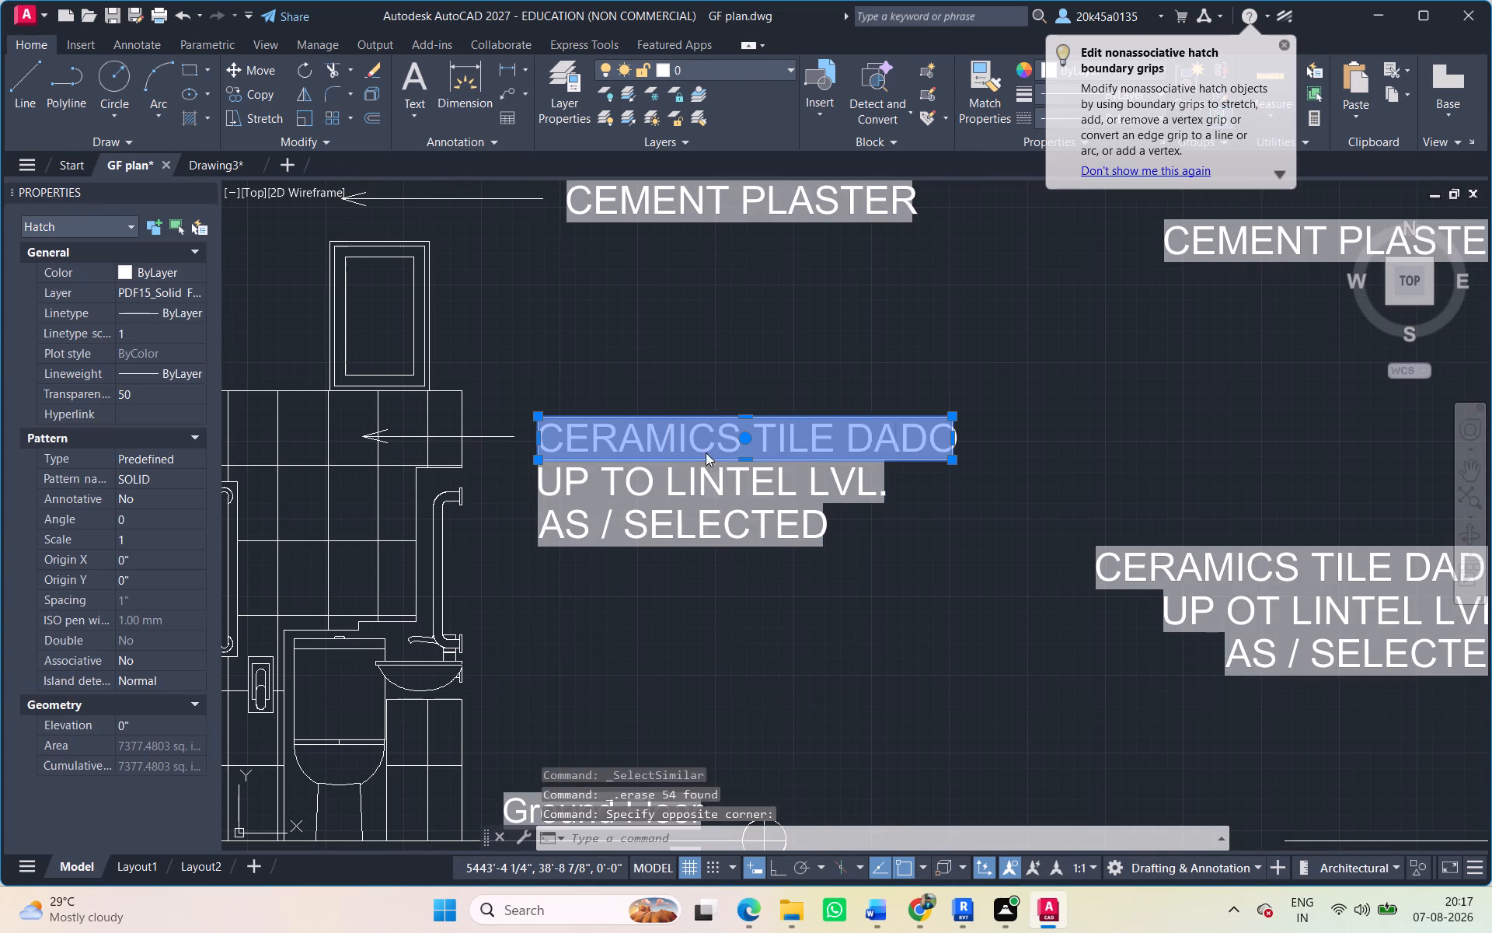
left_click(757, 711)
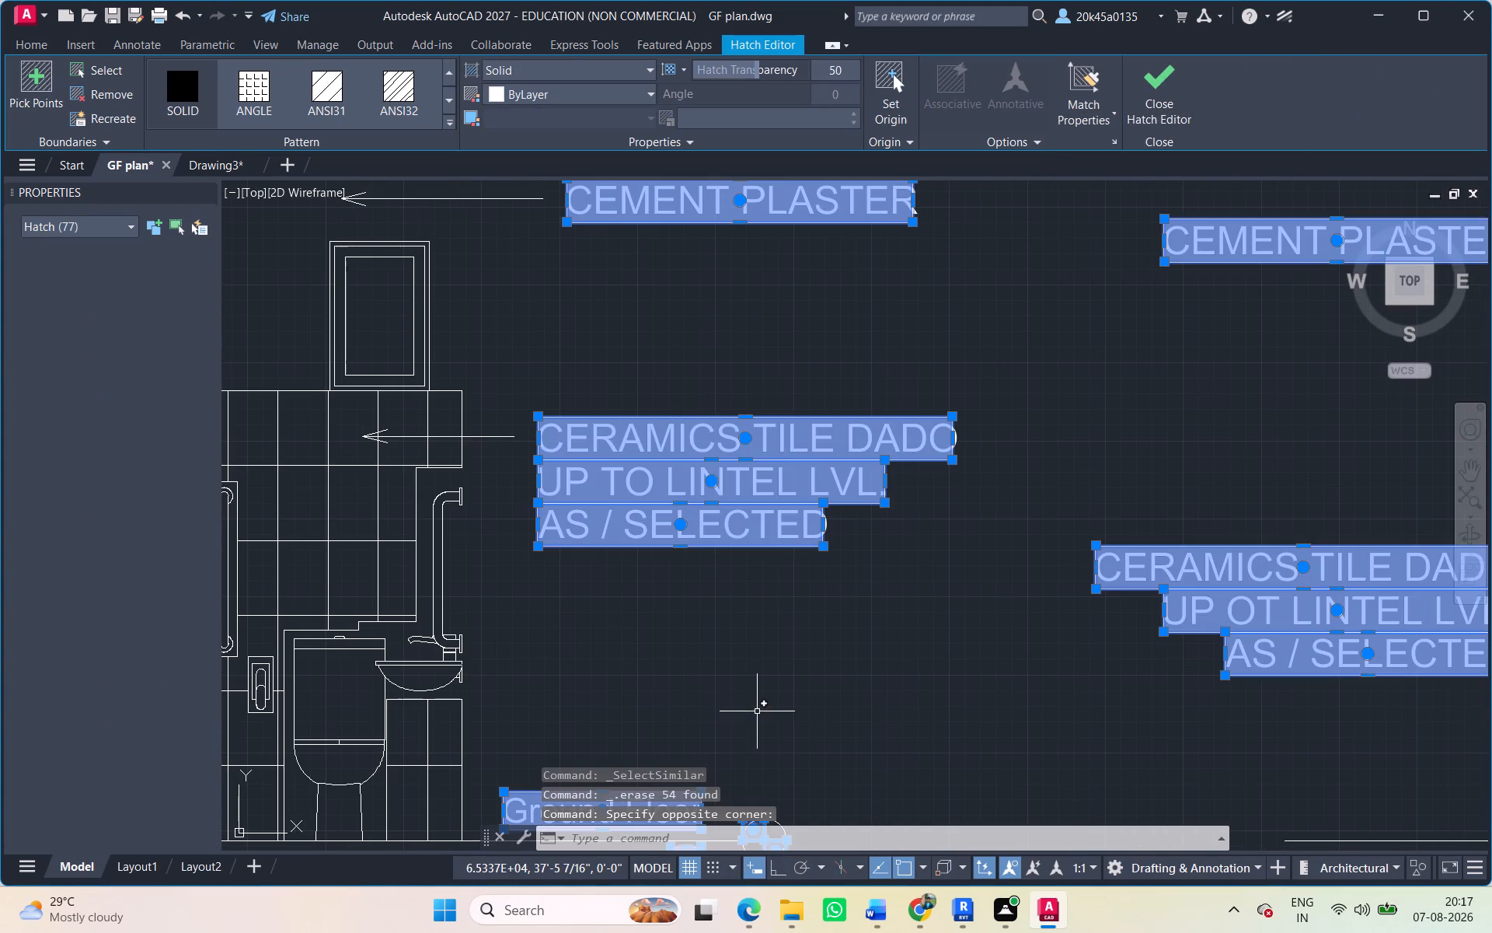
key("Delete")
Select all solid hatches similar to the one behind the Watchman Cabin Details title on sheet A-14 and erase them.
scroll(702, 531, "down", 7)
middle_click_drag(693, 517, 246, 535)
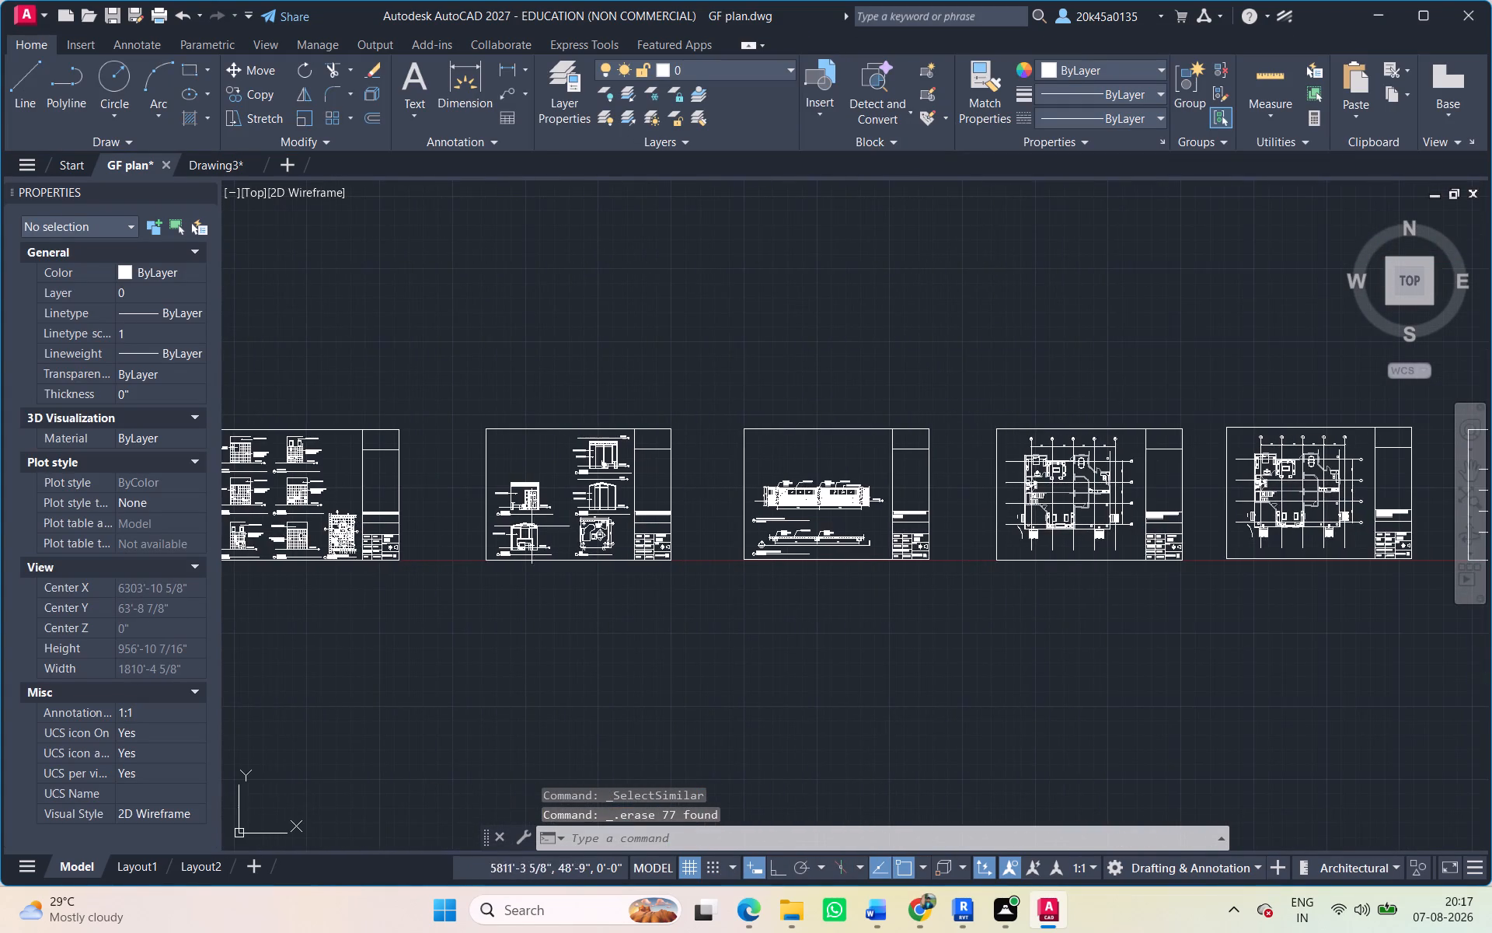
scroll(579, 533, "up", 4)
scroll(974, 543, "up", 2)
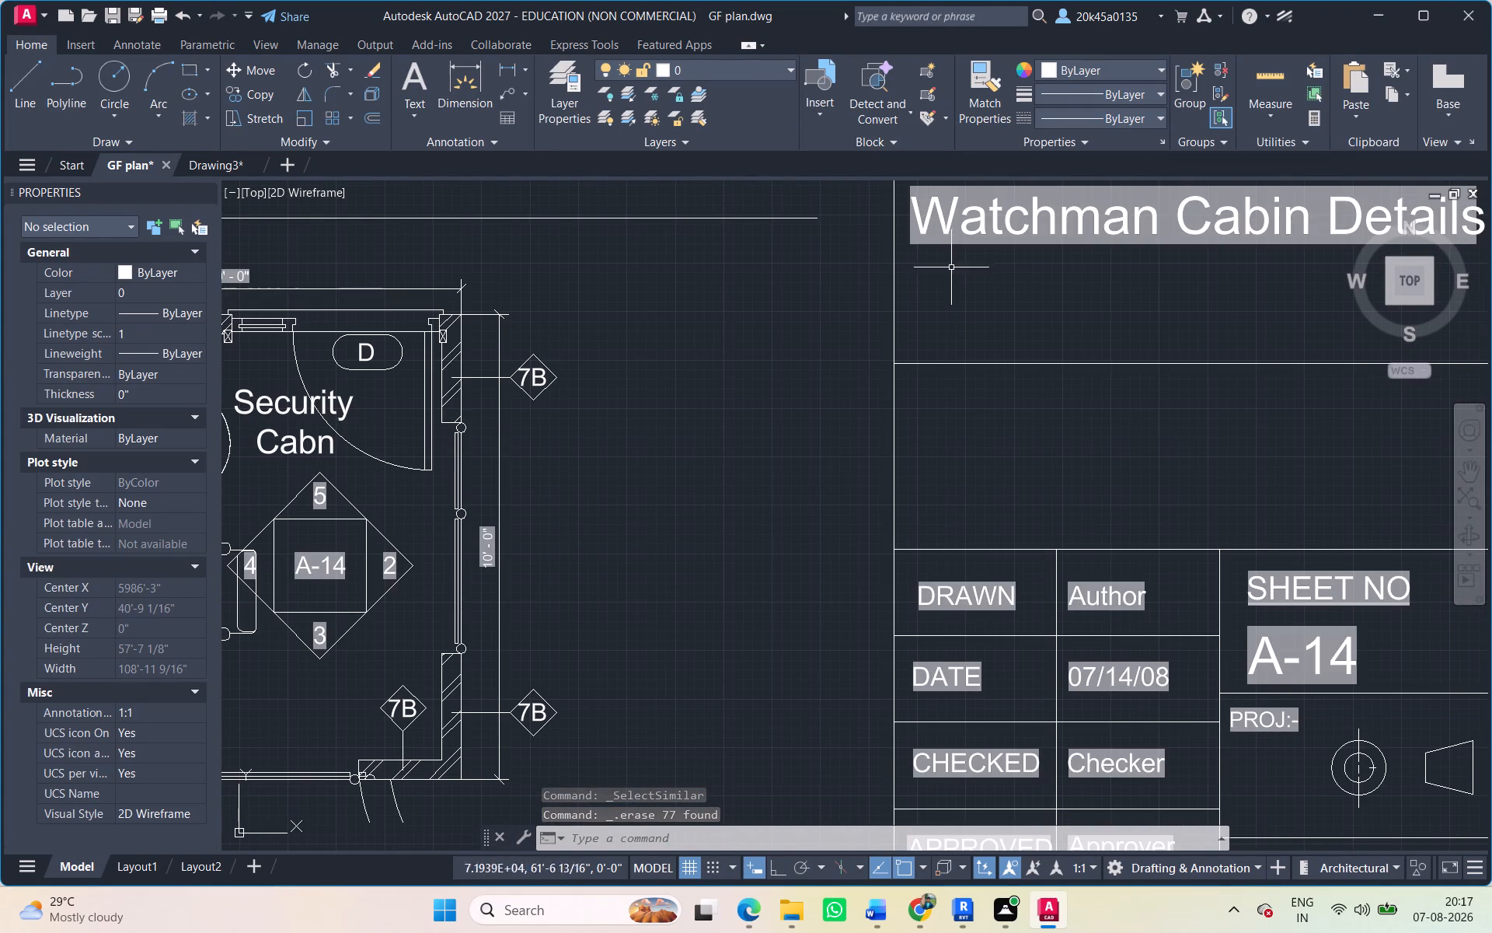
left_click(938, 239)
right_click(938, 239)
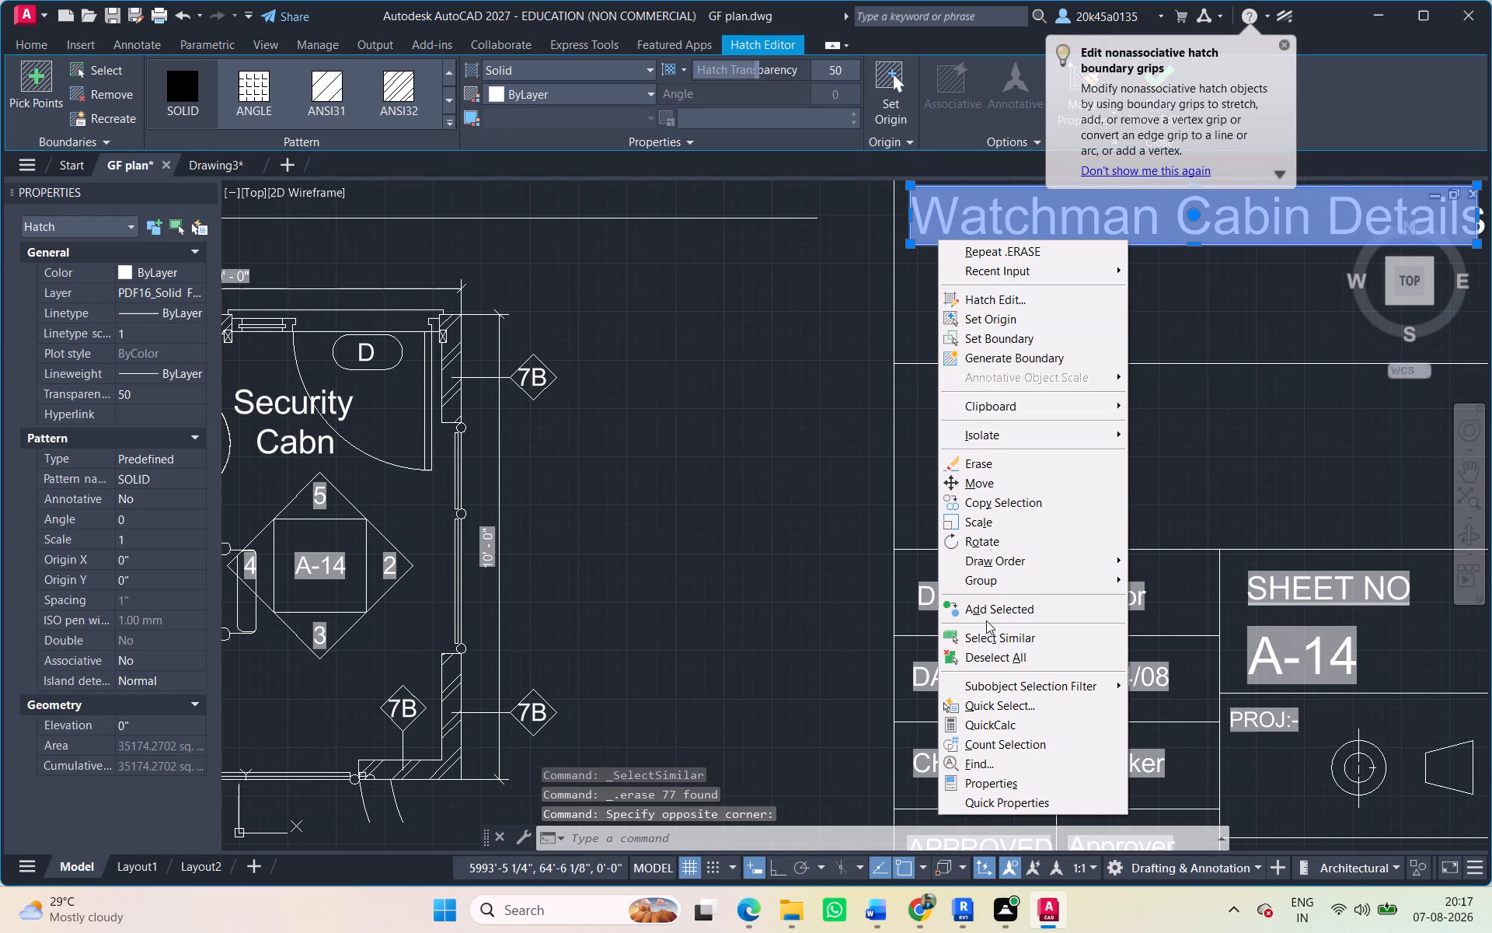
left_click(988, 636)
key("Delete")
Select all solid hatches similar to the one behind the Typical Compound Wall Details title on sheet A-15 and erase them.
scroll(985, 605, "down", 6)
middle_click_drag(970, 578, 527, 578)
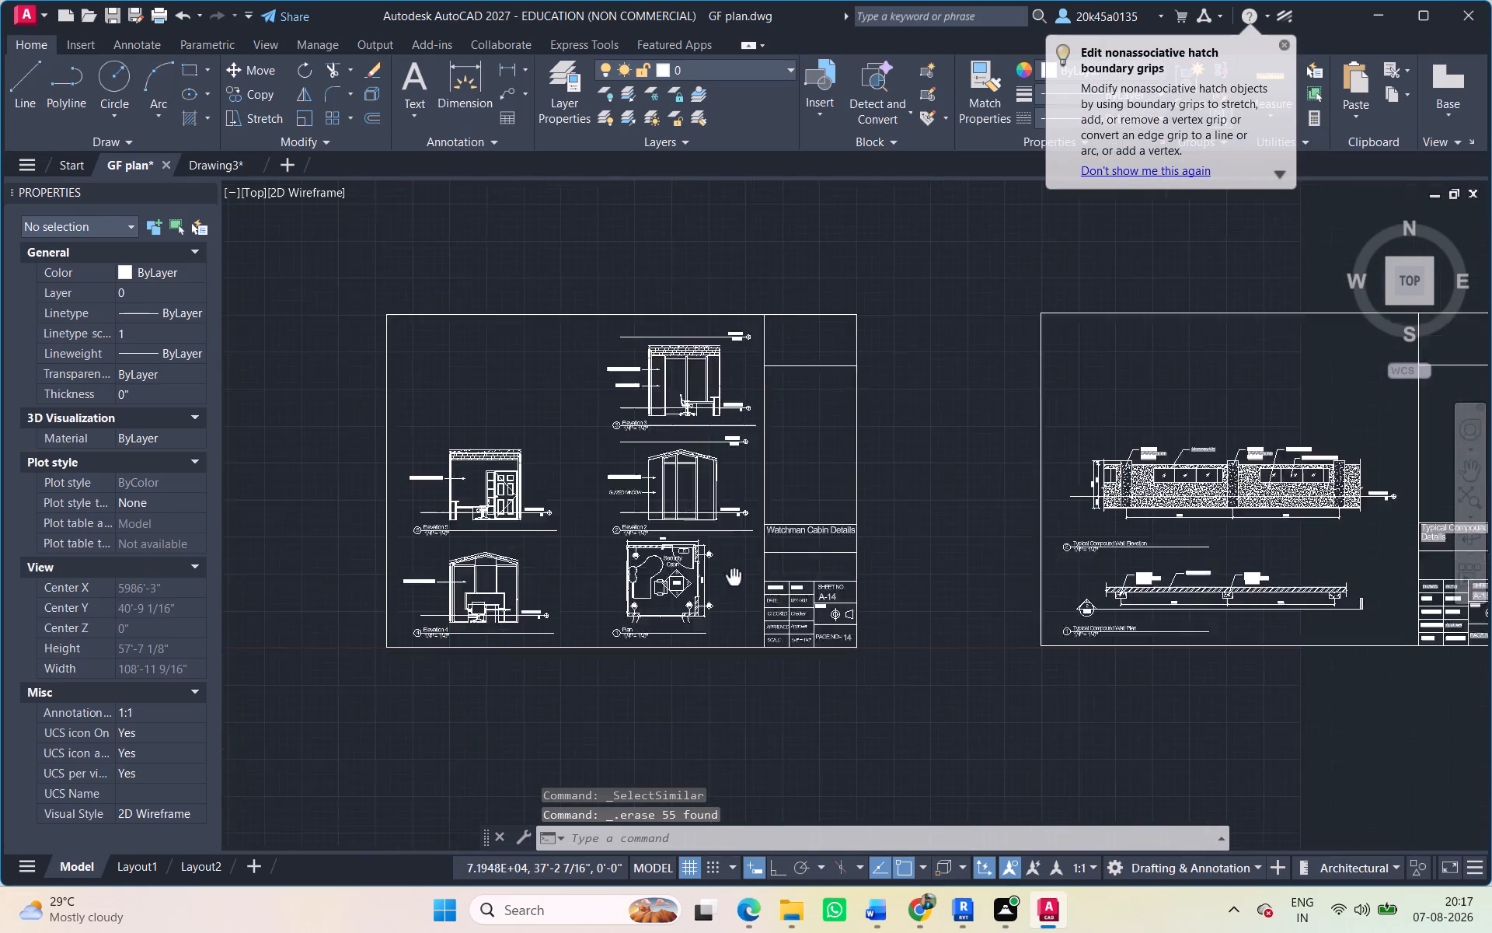
middle_click_drag(527, 578, 420, 581)
scroll(1163, 552, "up", 3)
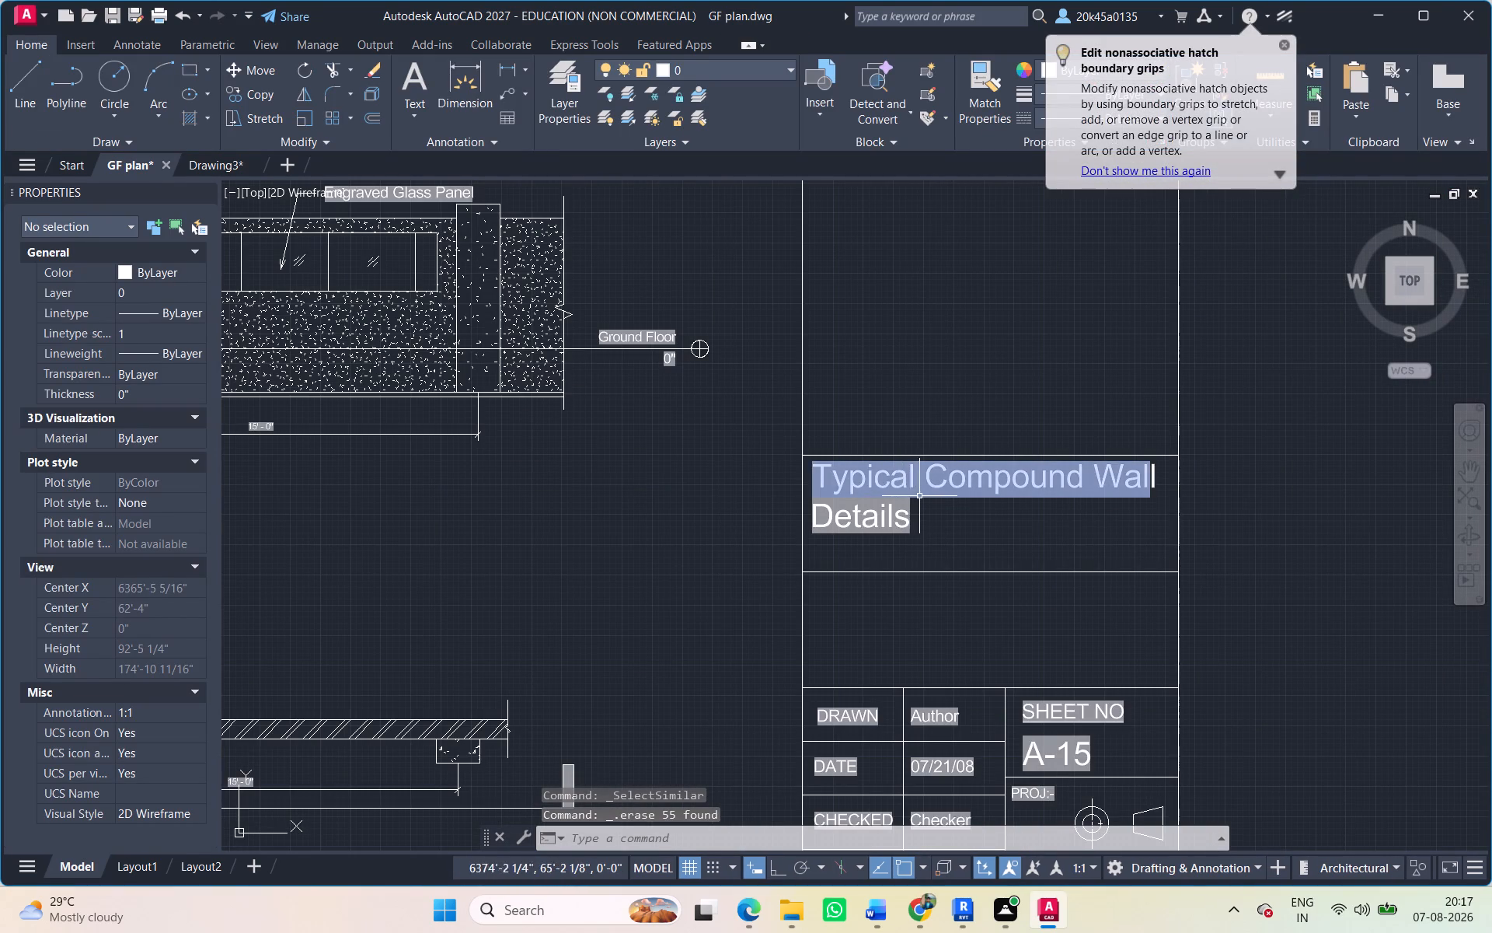
left_click(919, 496)
right_click(922, 498)
left_click(981, 711)
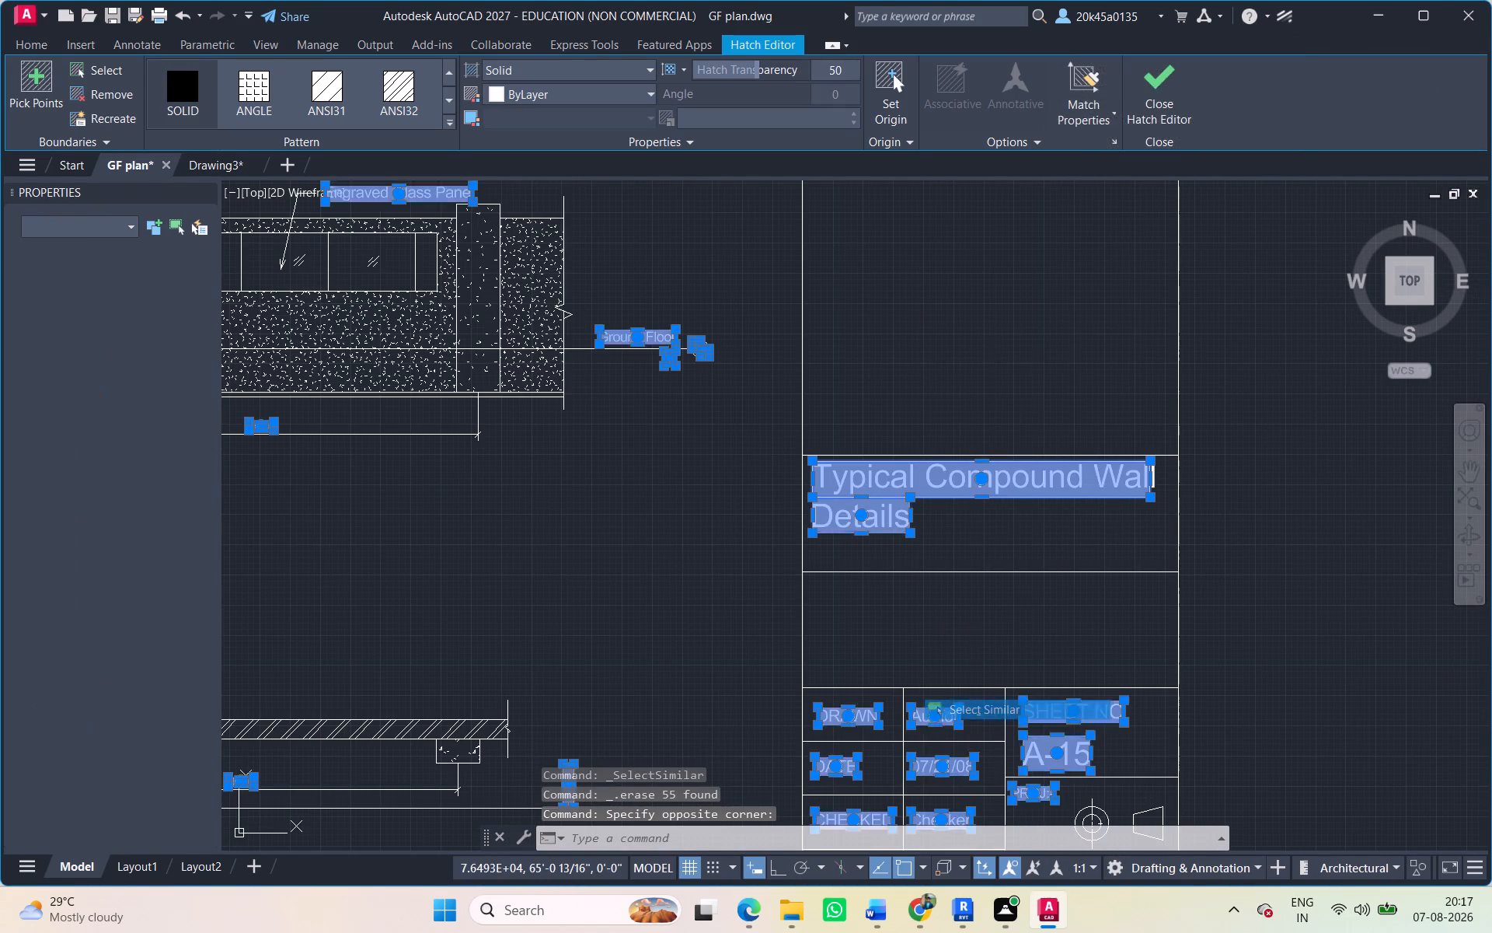
key("Delete")
Select all solid hatches similar to the one behind the first Ground Floor Furniture Layout Plan title on sheet A-16 and erase them.
scroll(978, 570, "down", 3)
middle_click_drag(971, 554, 354, 545)
middle_click_drag(1246, 539, 718, 542)
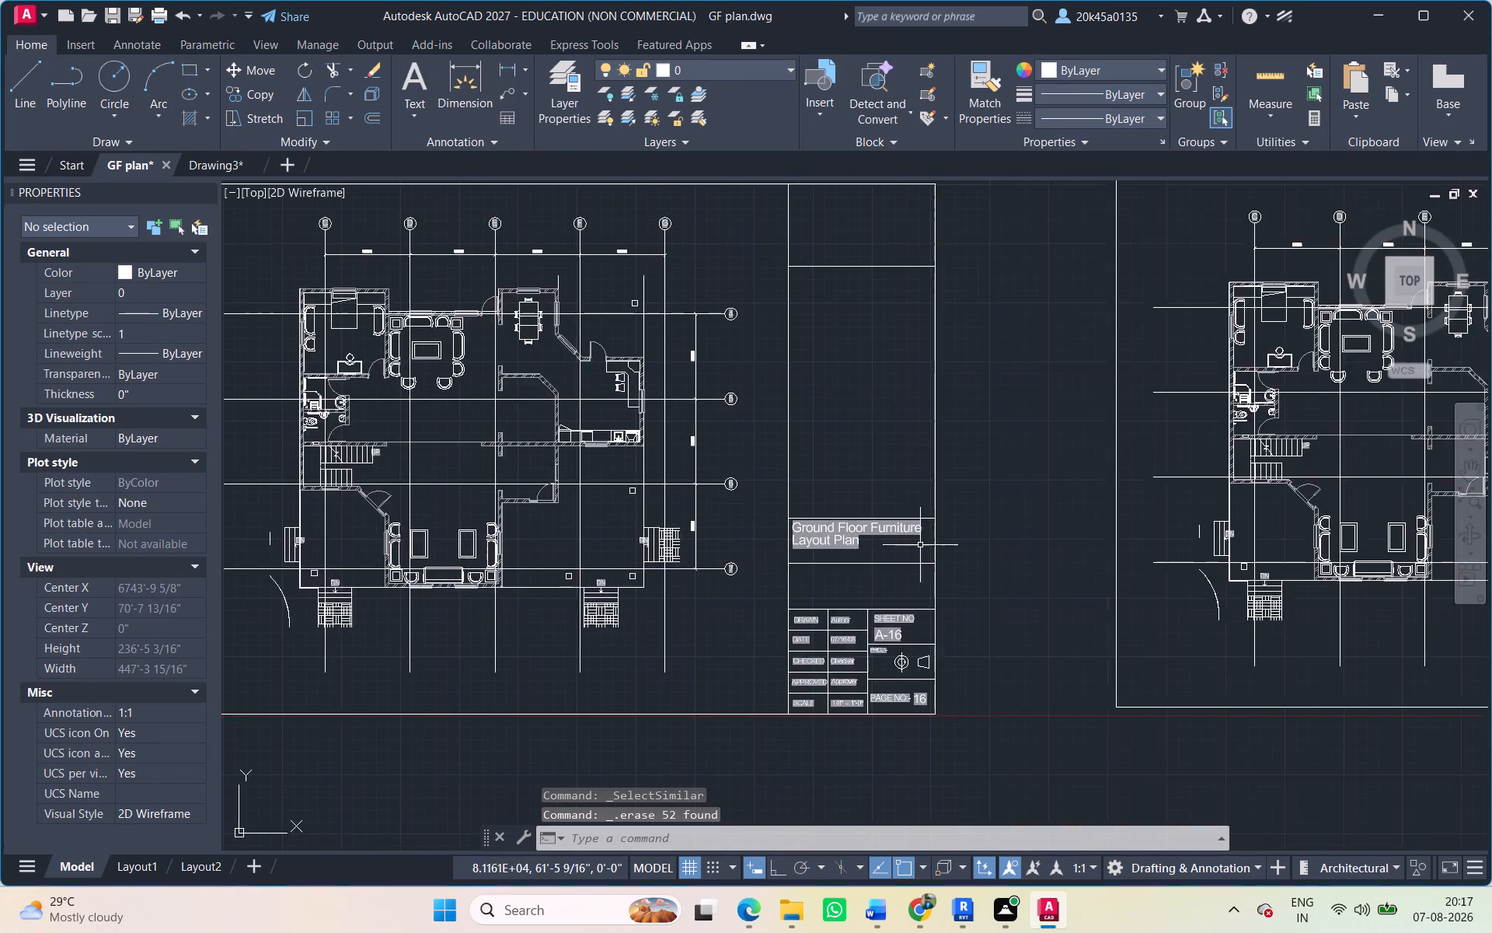
scroll(936, 551, "up", 5)
left_click(632, 387)
right_click(640, 389)
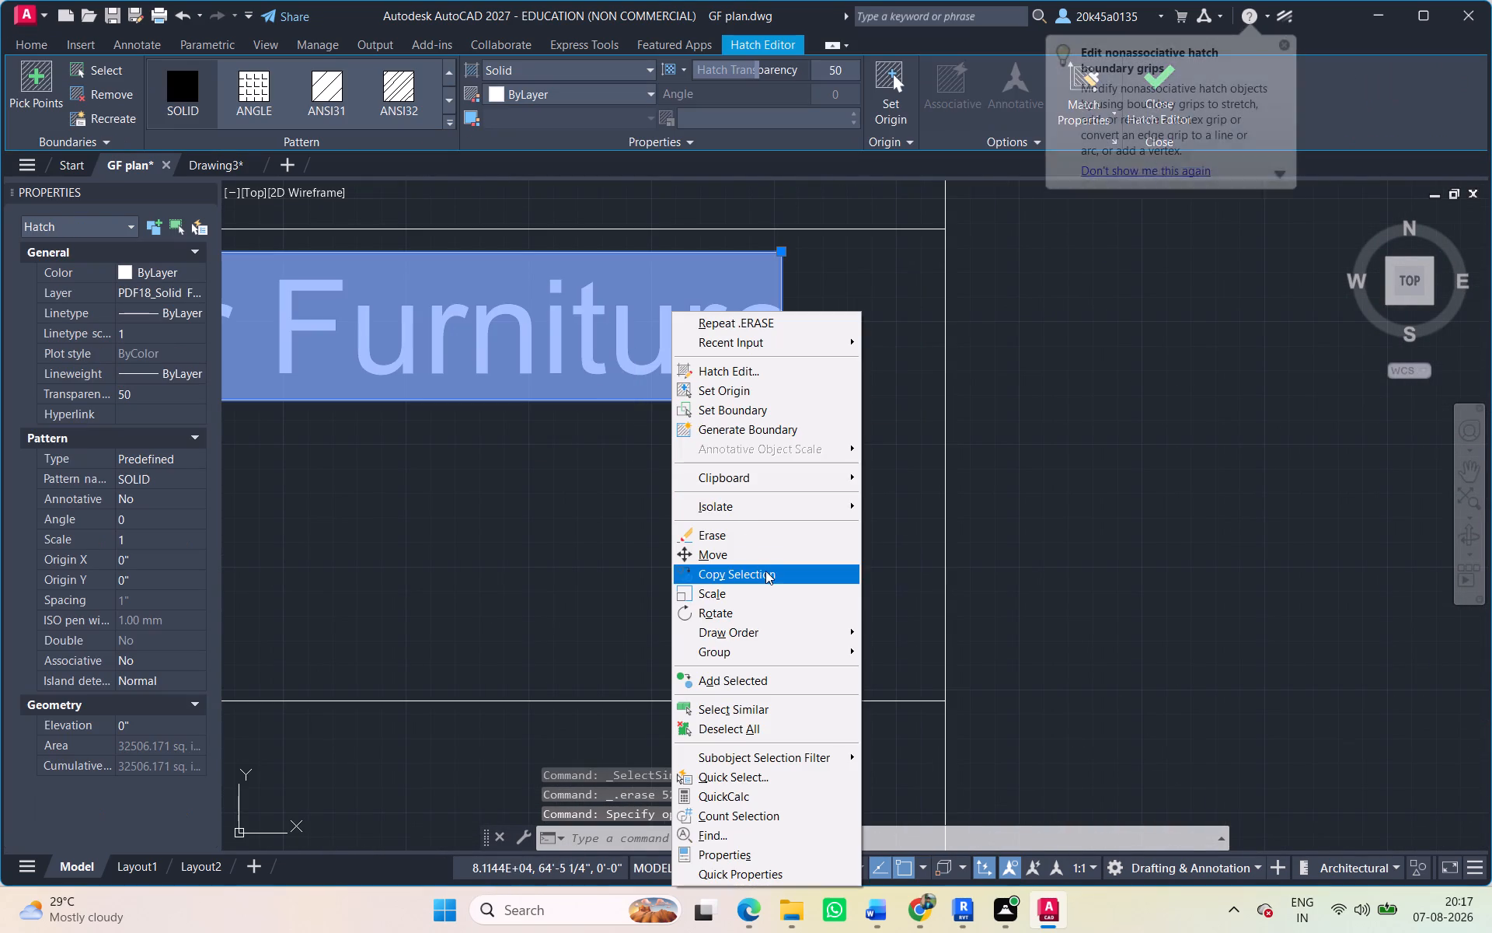
left_click(747, 712)
key("Delete")
Select all solid hatches similar to the one behind the title on the second Ground Floor Furniture Layout Plan sheet and erase them.
scroll(790, 547, "down", 4)
middle_click_drag(790, 536, 253, 517)
scroll(838, 501, "down", 4)
middle_click_drag(802, 495, 355, 484)
scroll(1194, 487, "up", 4)
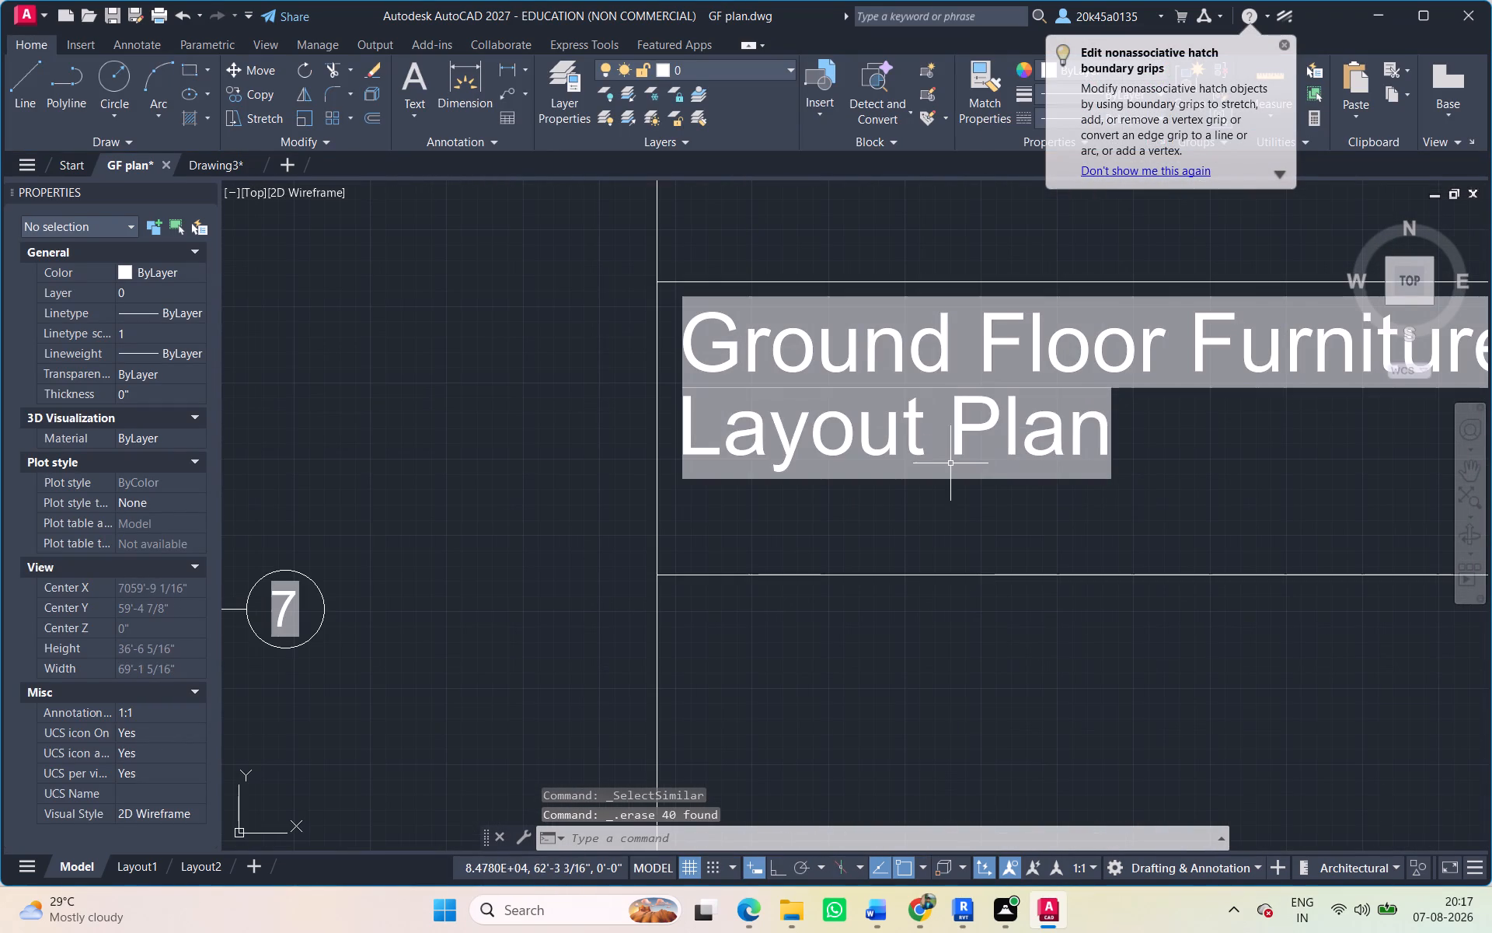
left_click(950, 463)
right_click(950, 463)
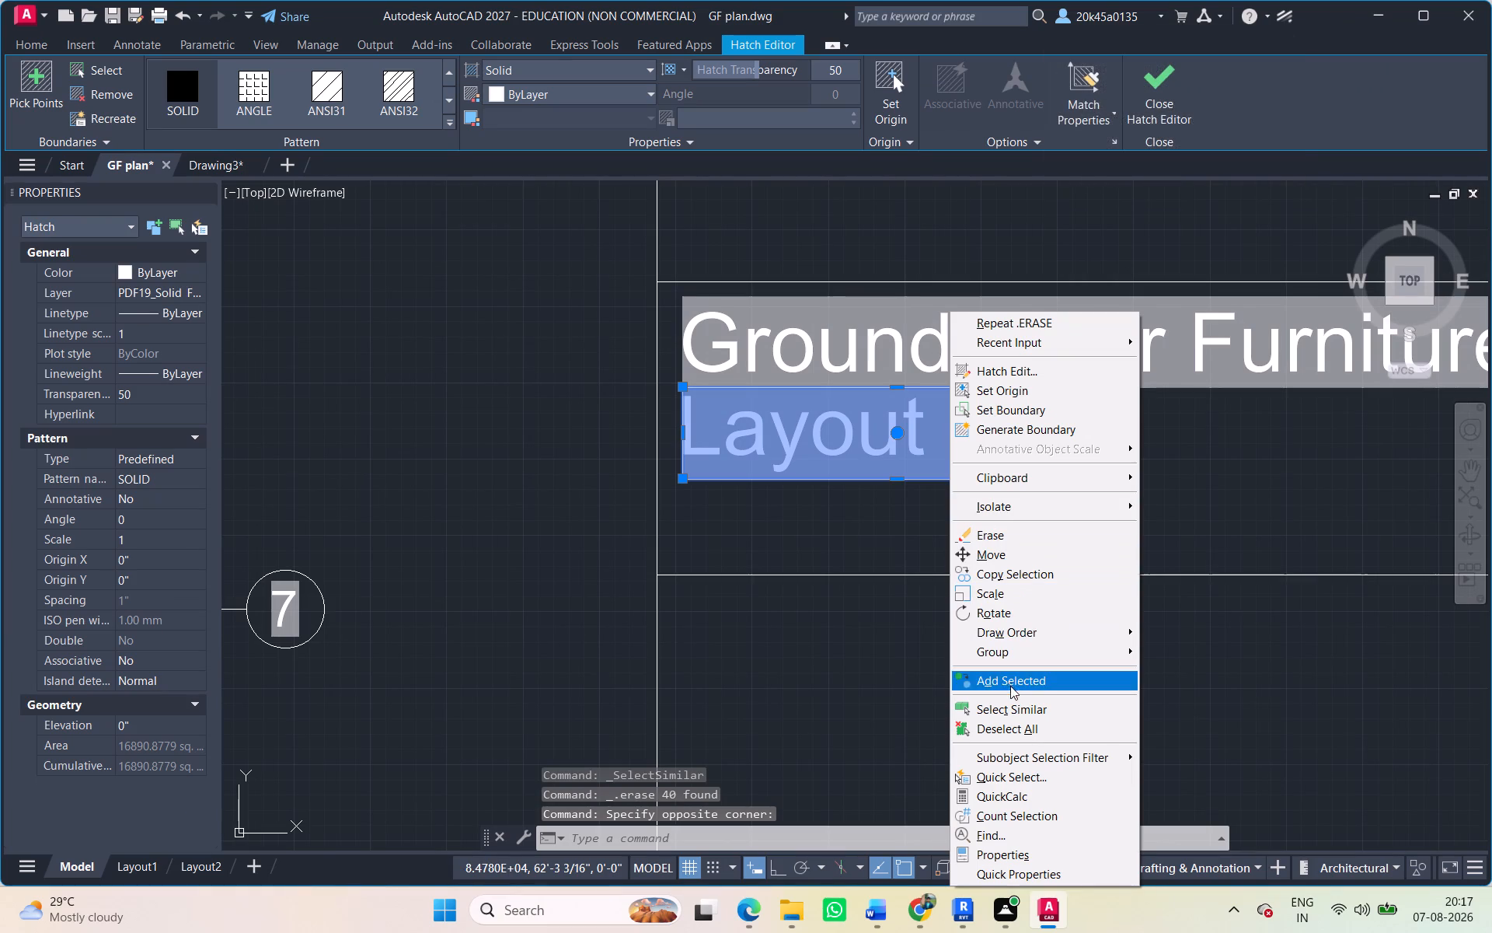
left_click(1011, 704)
key("Delete")
Select all solid hatches similar to the one behind the First Floor Furniture Layout Plan title and erase them.
scroll(980, 597, "down", 6)
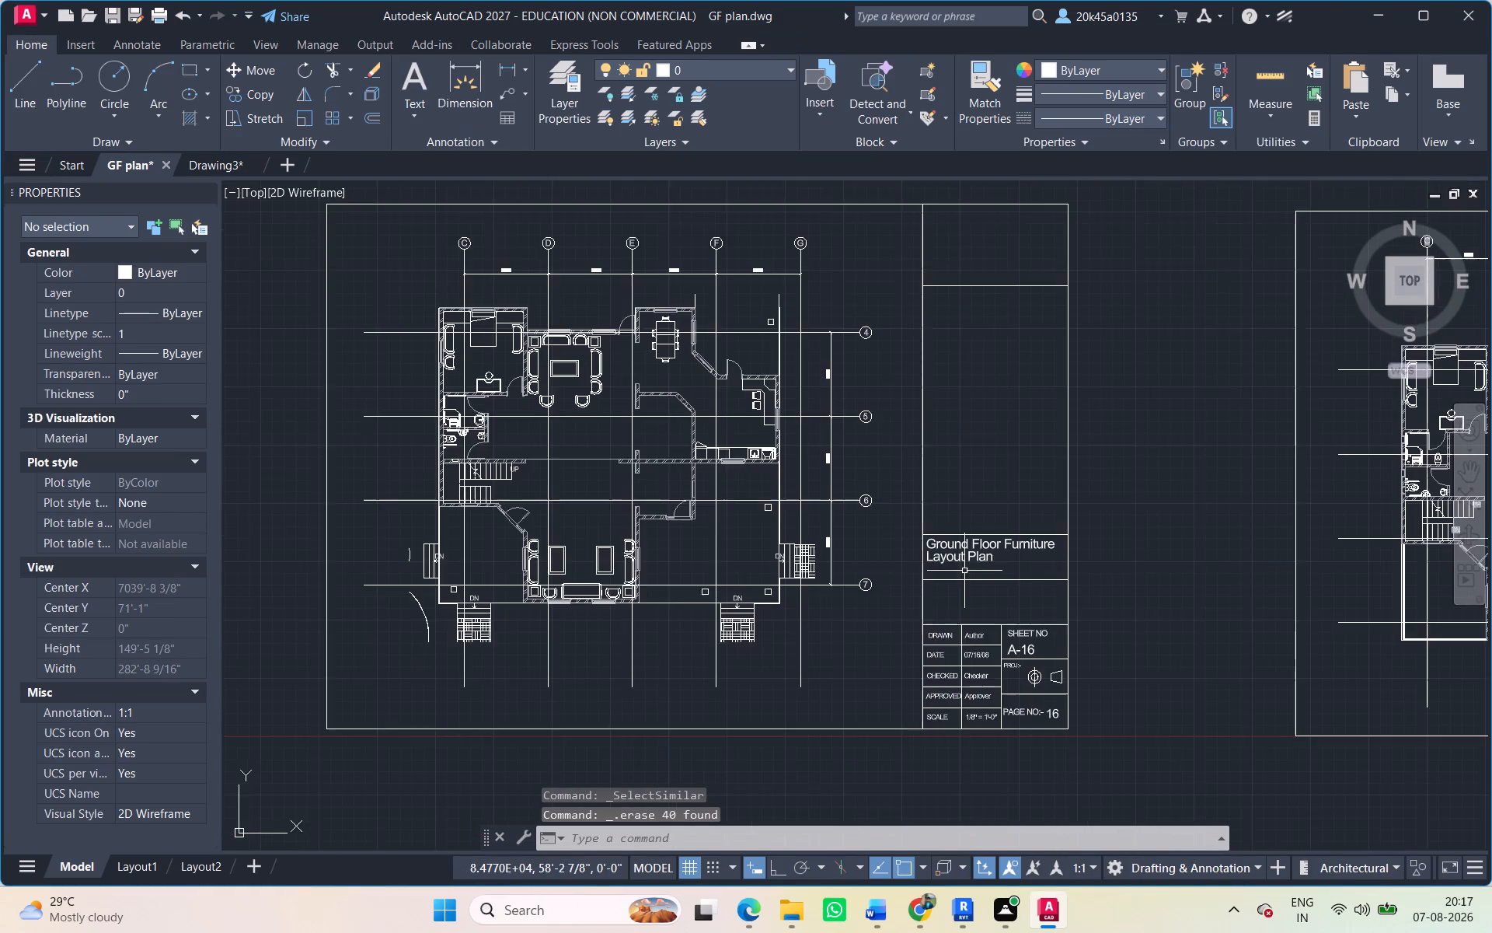
middle_click_drag(964, 571, 190, 480)
middle_click_drag(1140, 492, 764, 494)
scroll(796, 477, "up", 5)
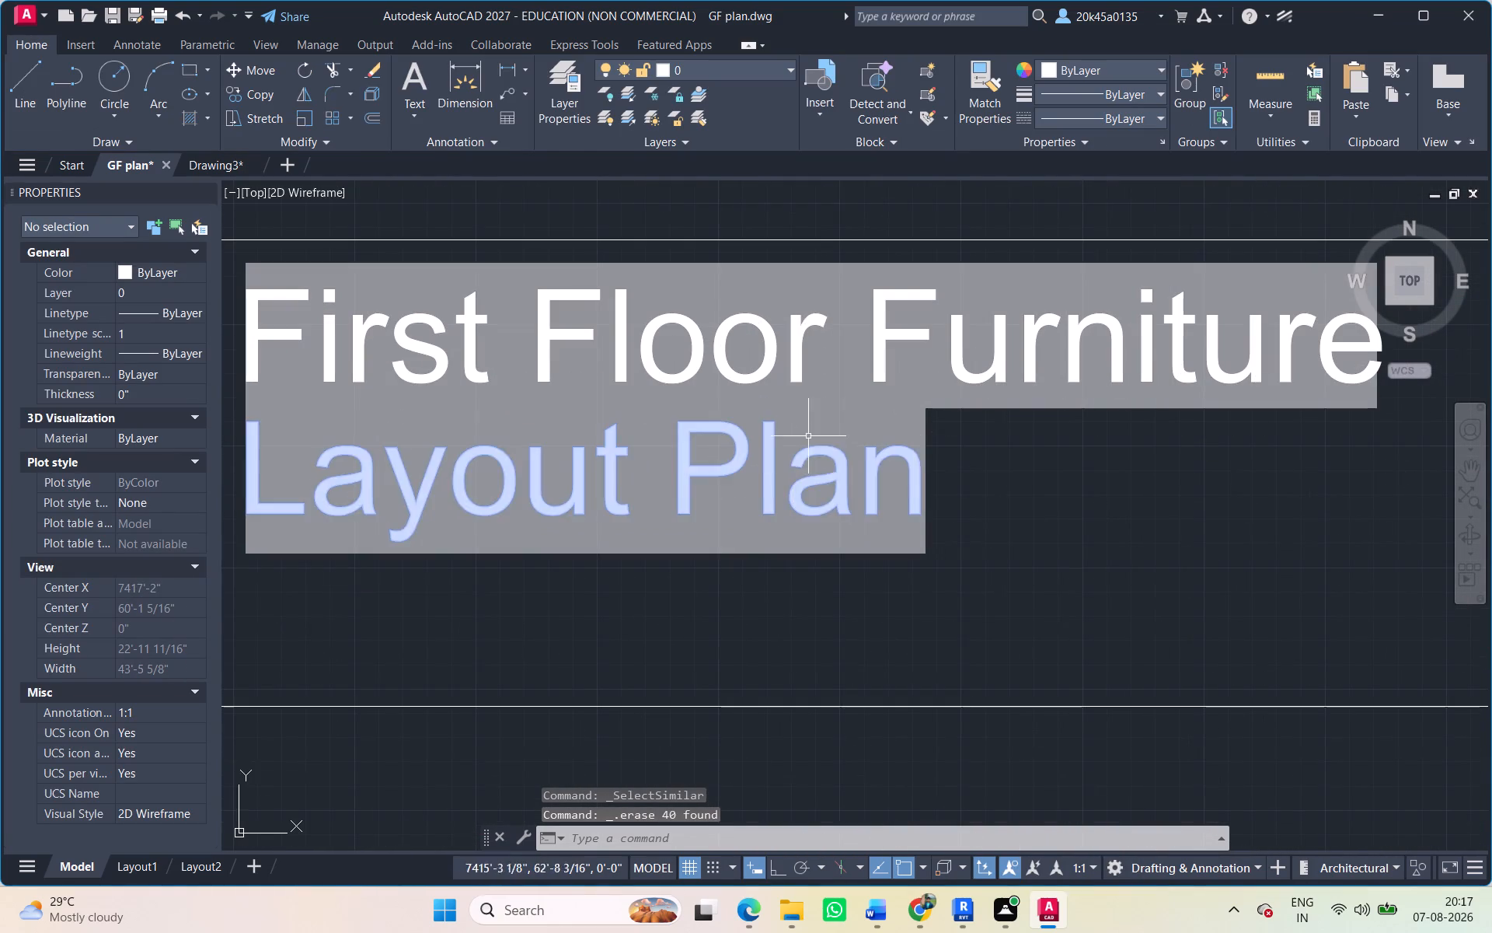
left_click(923, 425)
right_click(926, 425)
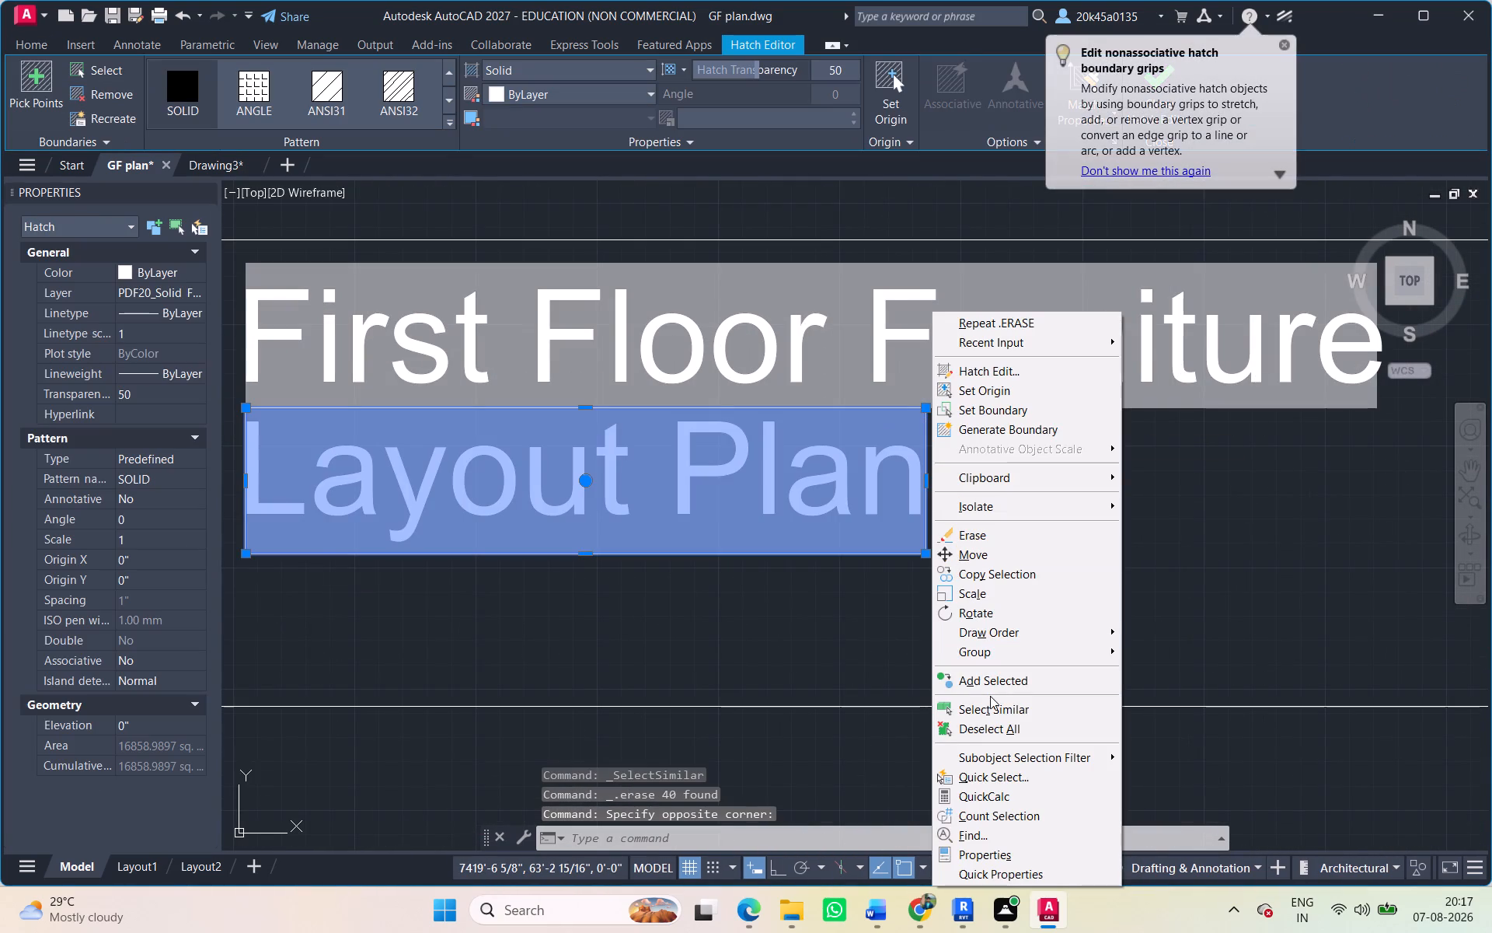
left_click(992, 708)
key("Delete")
Look over the row of cleaned sheets and save GF plan.dwg.
scroll(981, 617, "down", 5)
middle_click_drag(971, 596, 242, 477)
scroll(789, 462, "down", 4)
middle_click_drag(793, 463, 524, 463)
scroll(525, 458, "down", 3)
middle_click_drag(530, 455, 1222, 456)
scroll(828, 407, "up", 3)
middle_click_drag(989, 408, 1036, 421)
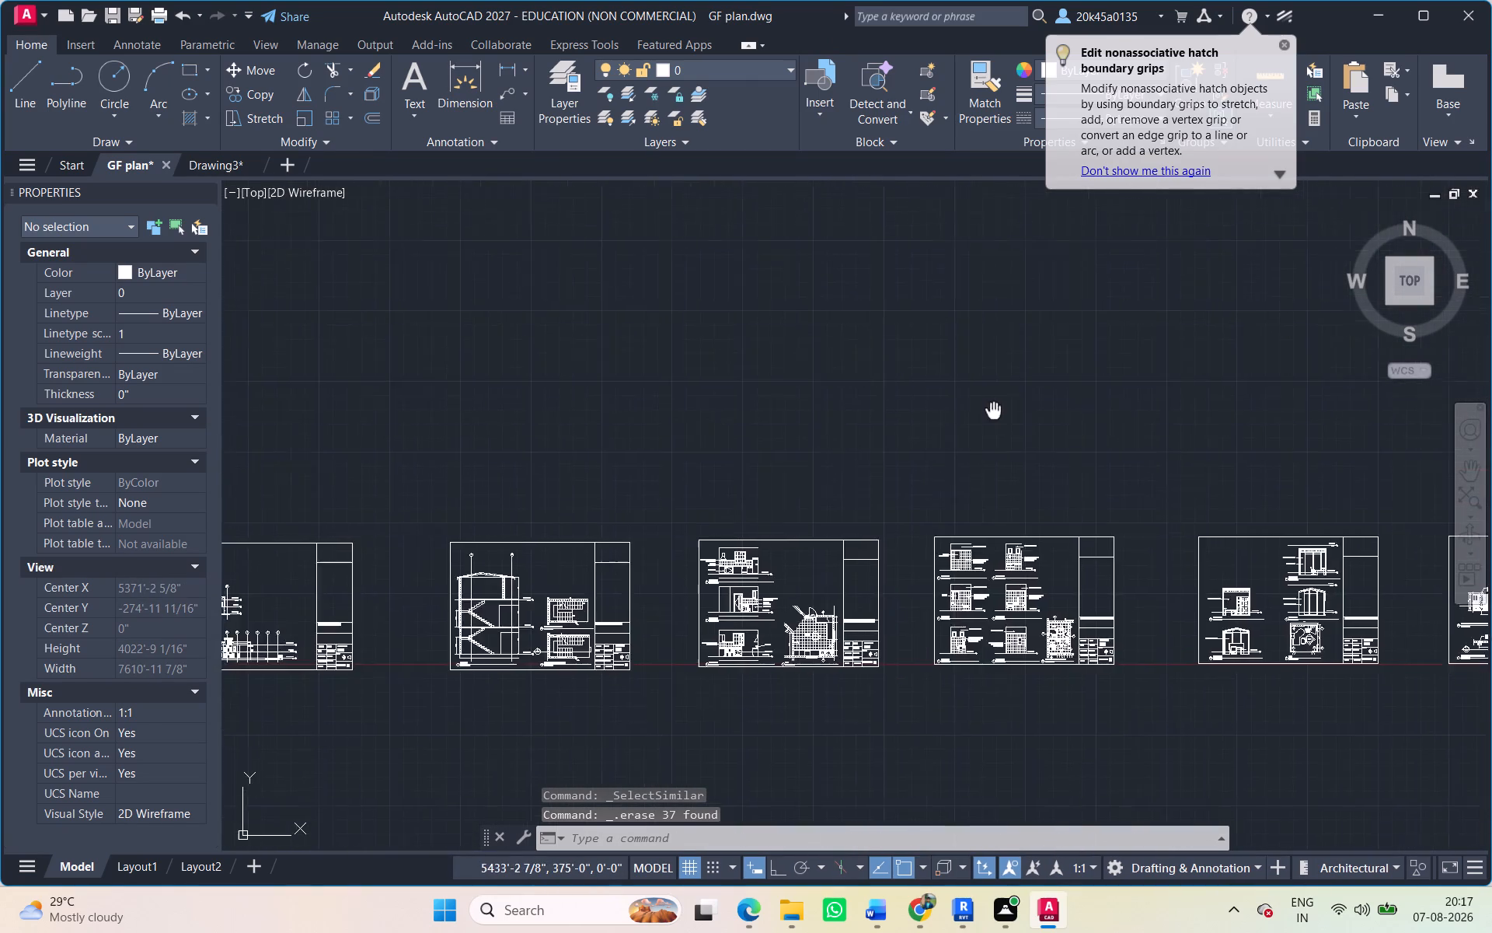
middle_click_drag(1036, 421, 1156, 438)
key("ctrl+s")
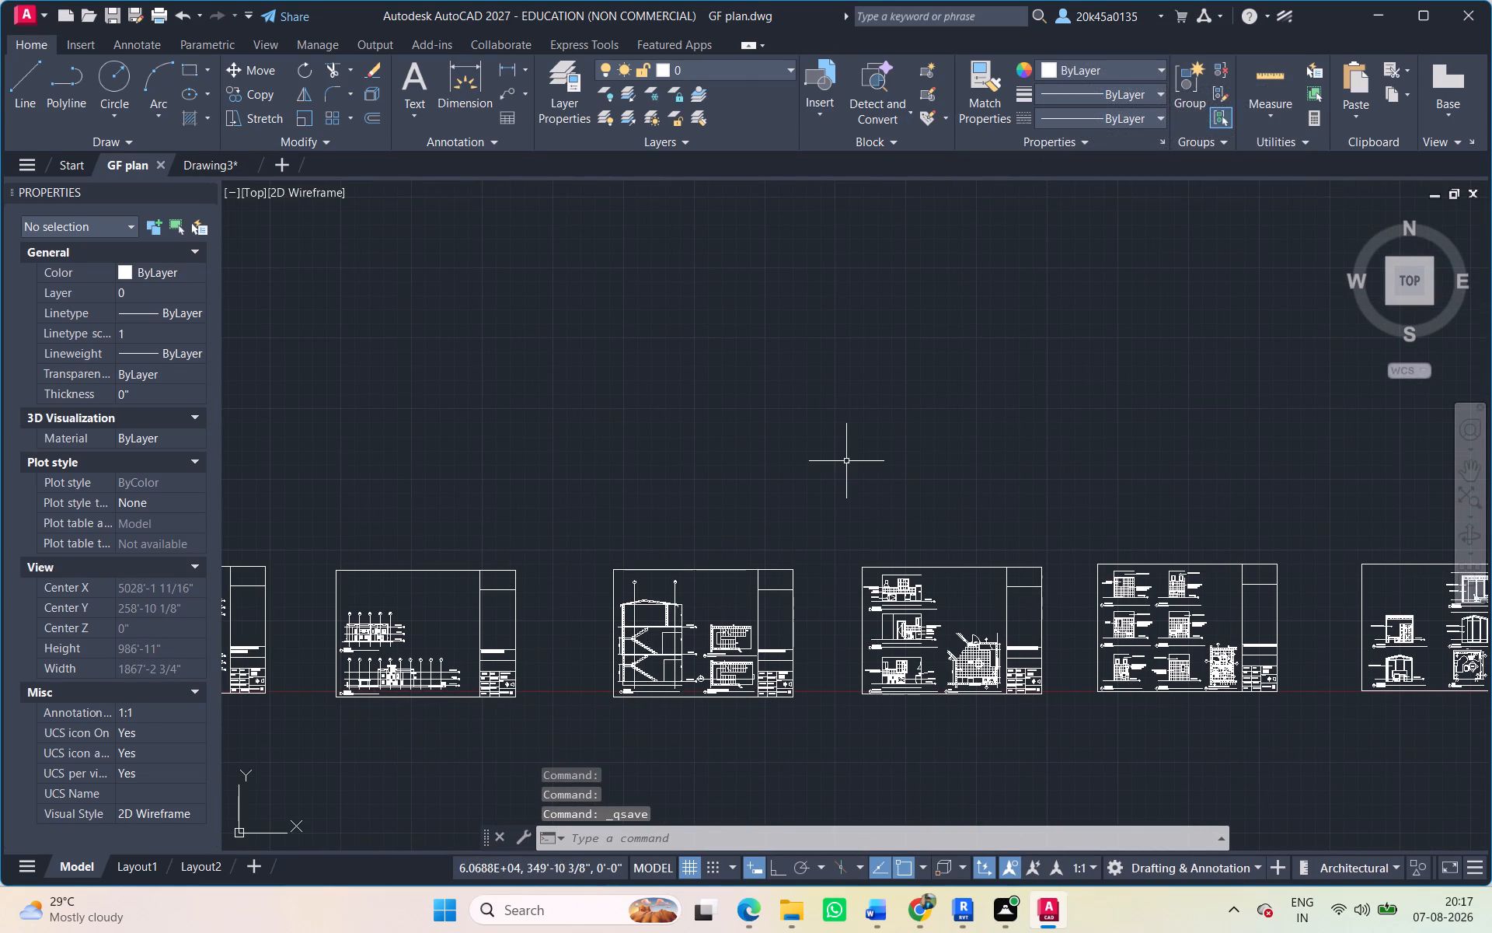
key("ctrl+s")
Switch to Revit and reload the linked GF plan.dwg through Manage Links.
key("alt+Tab")
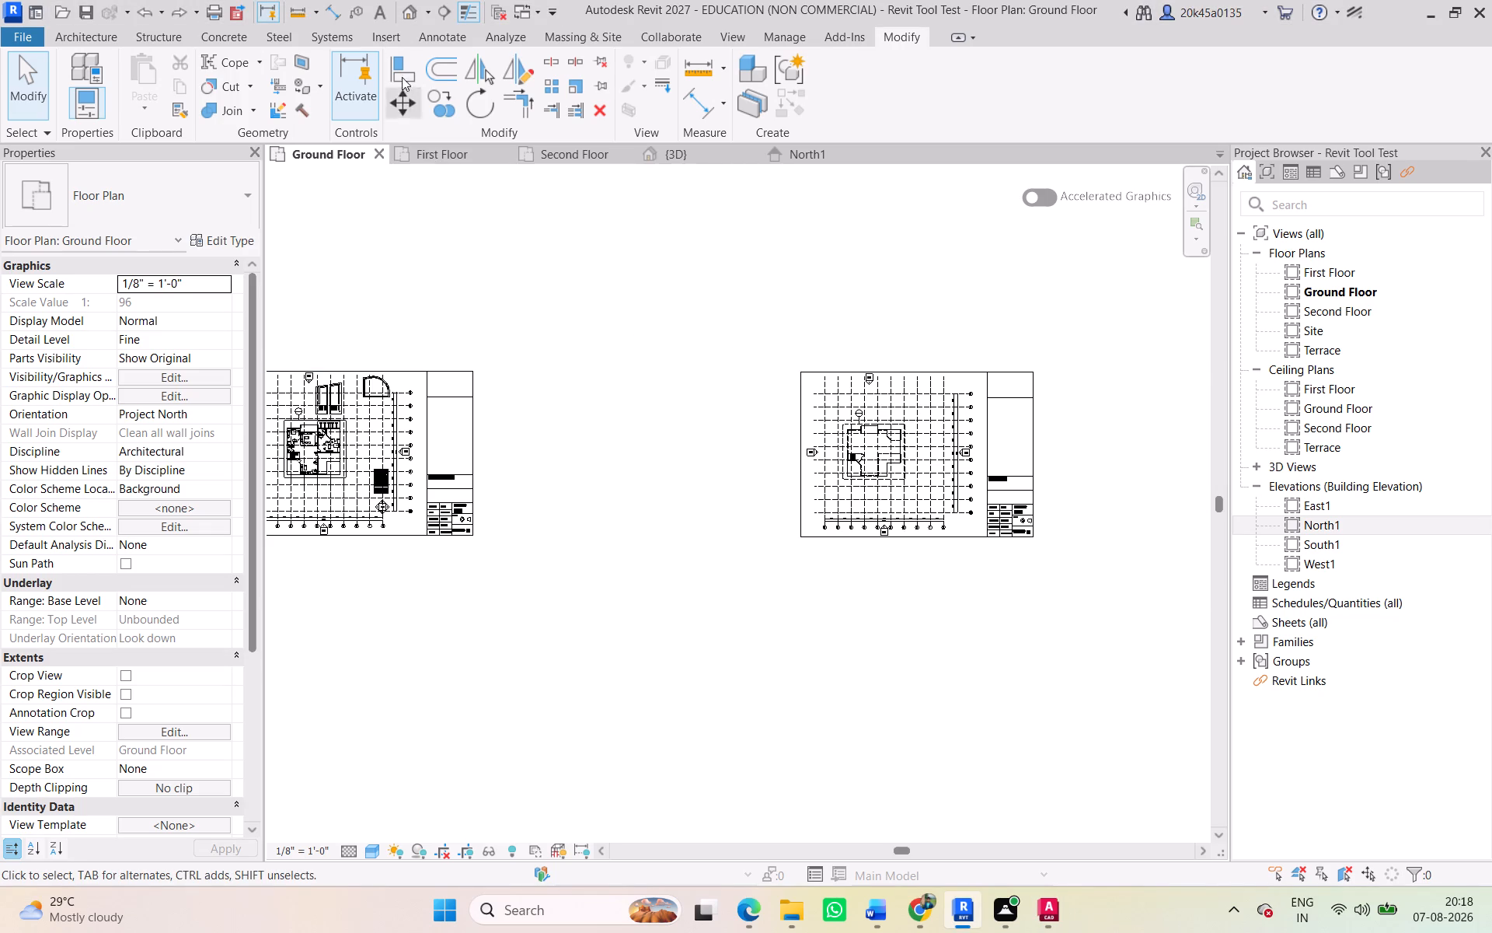
left_click(800, 32)
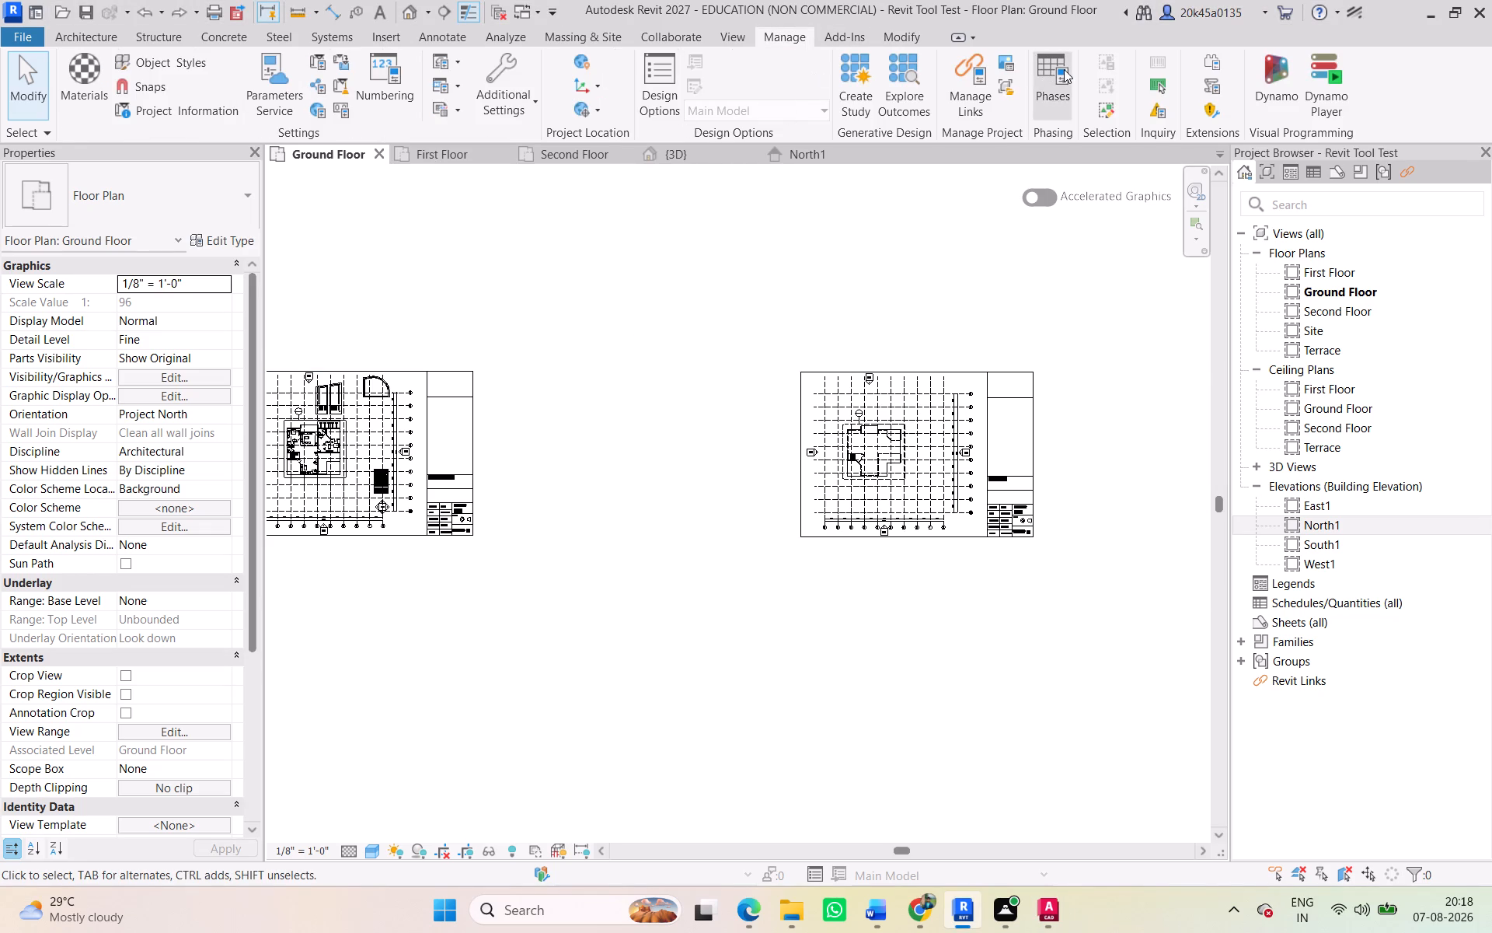
left_click(985, 87)
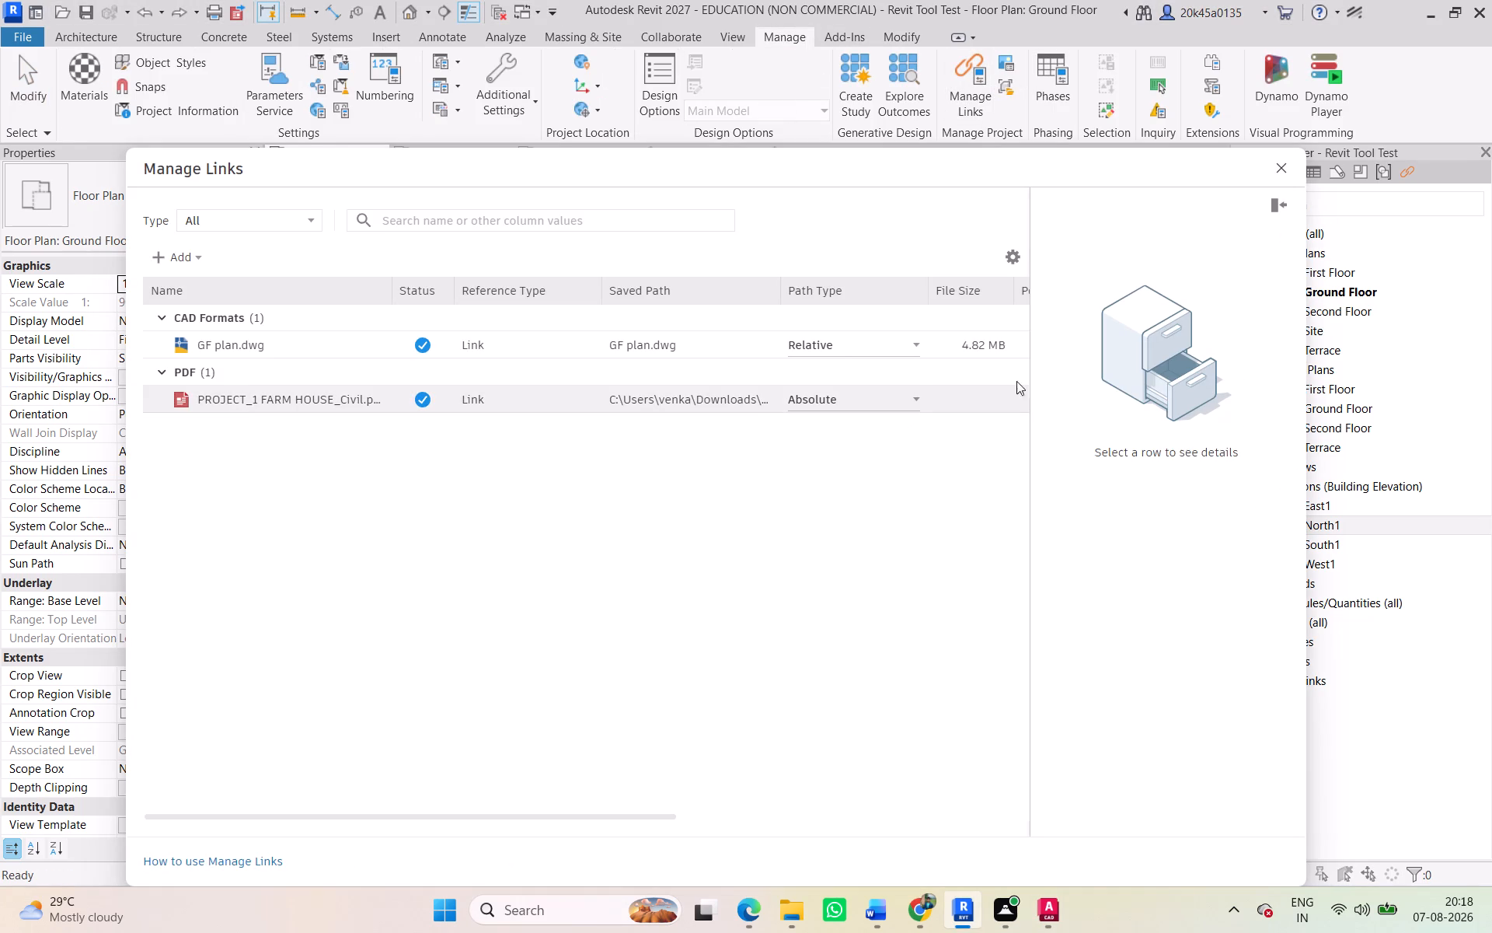
left_click(249, 344)
left_click(263, 247)
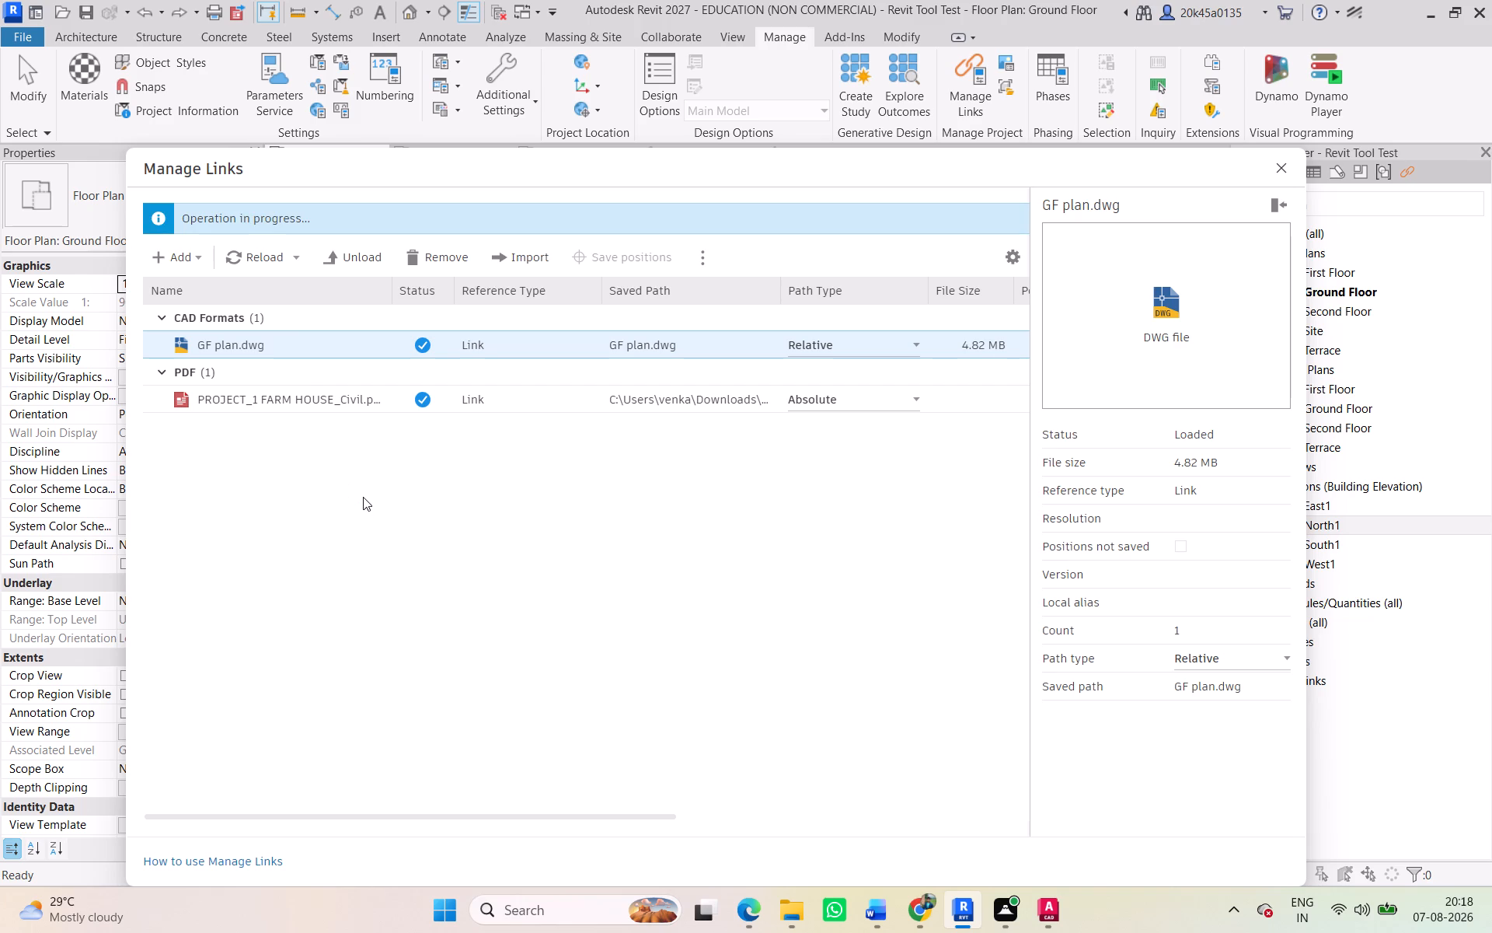
Remove the PROJECT_1 FARM HOUSE_Civil.pdf link from the project and close Manage Links.
left_click(305, 401)
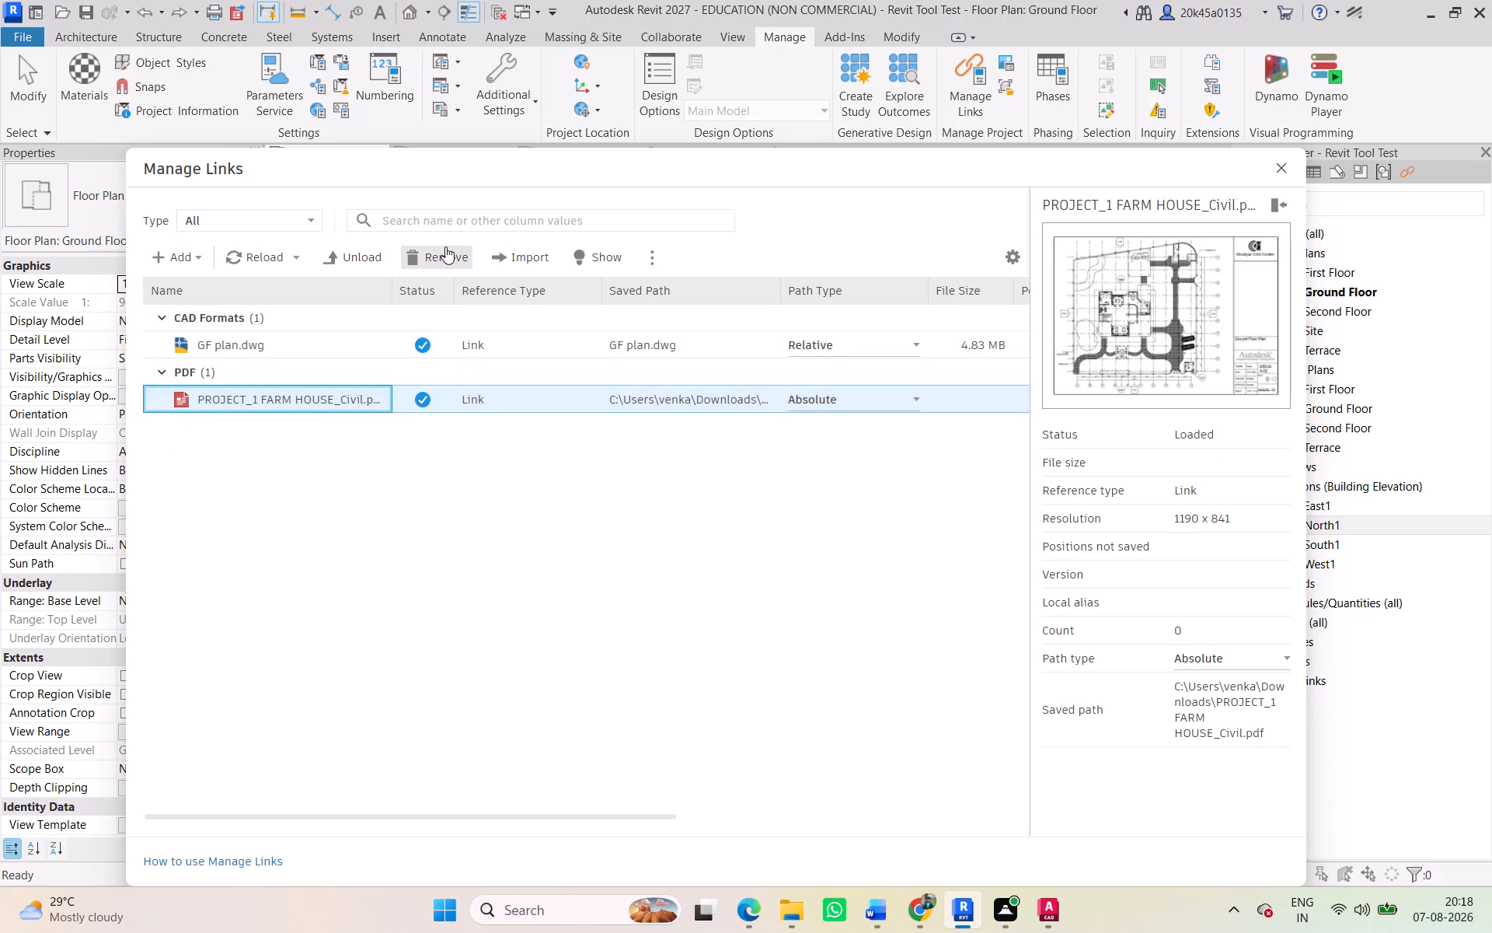
left_click(445, 246)
left_click(399, 486)
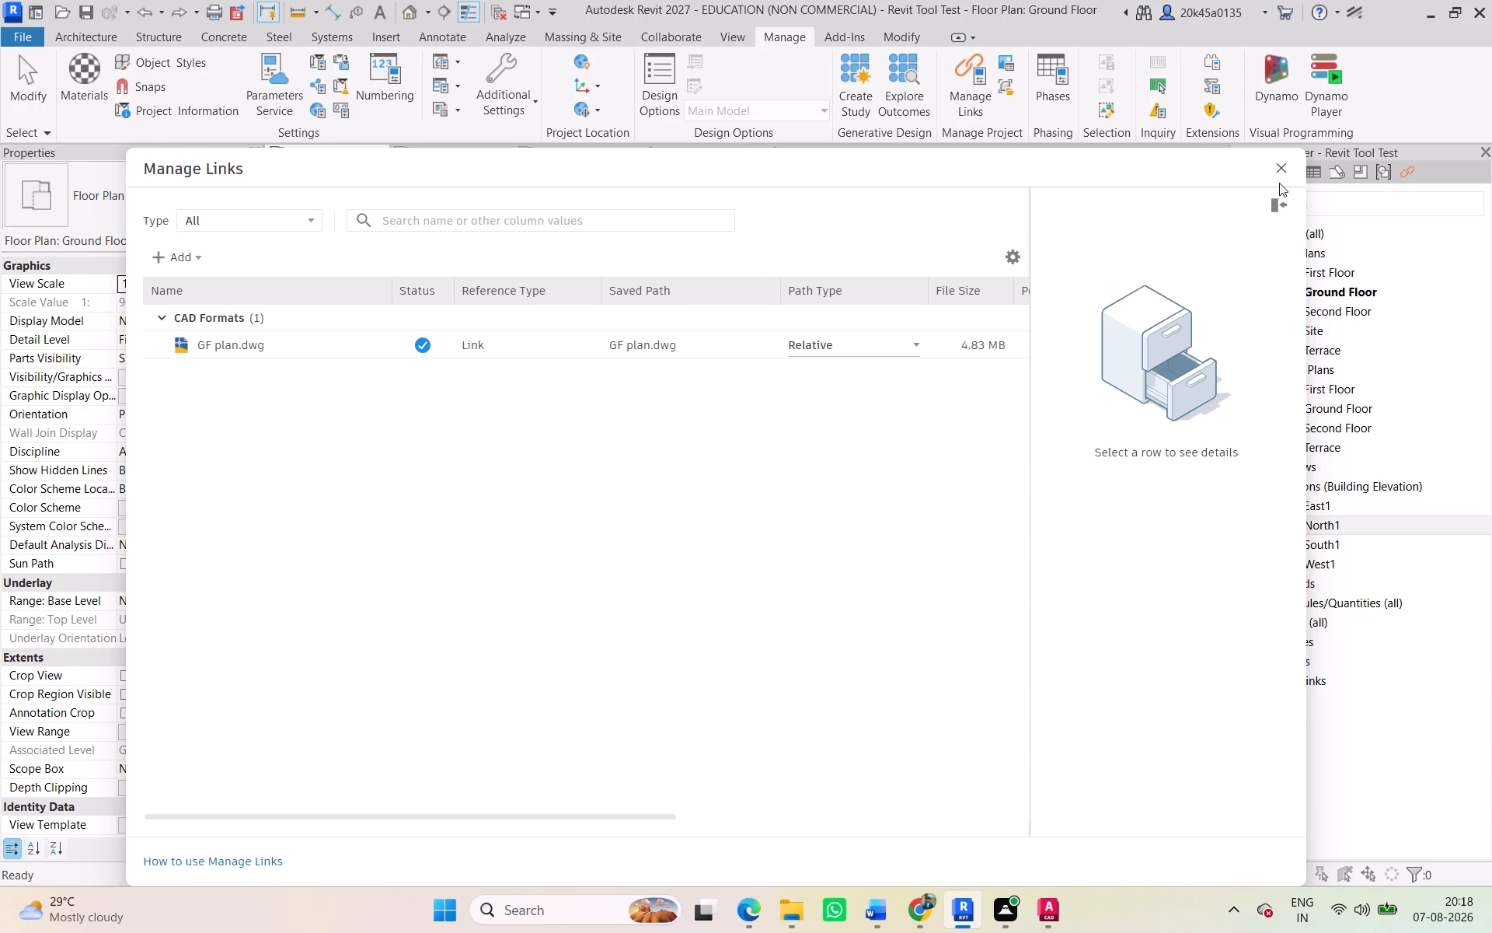
left_click(1281, 178)
Examine the Ground Floor Layout Plan sheet in the reloaded drawing, from the overall plan down to the stair area.
scroll(682, 465, "down", 10)
middle_click_drag(671, 440, 1237, 384)
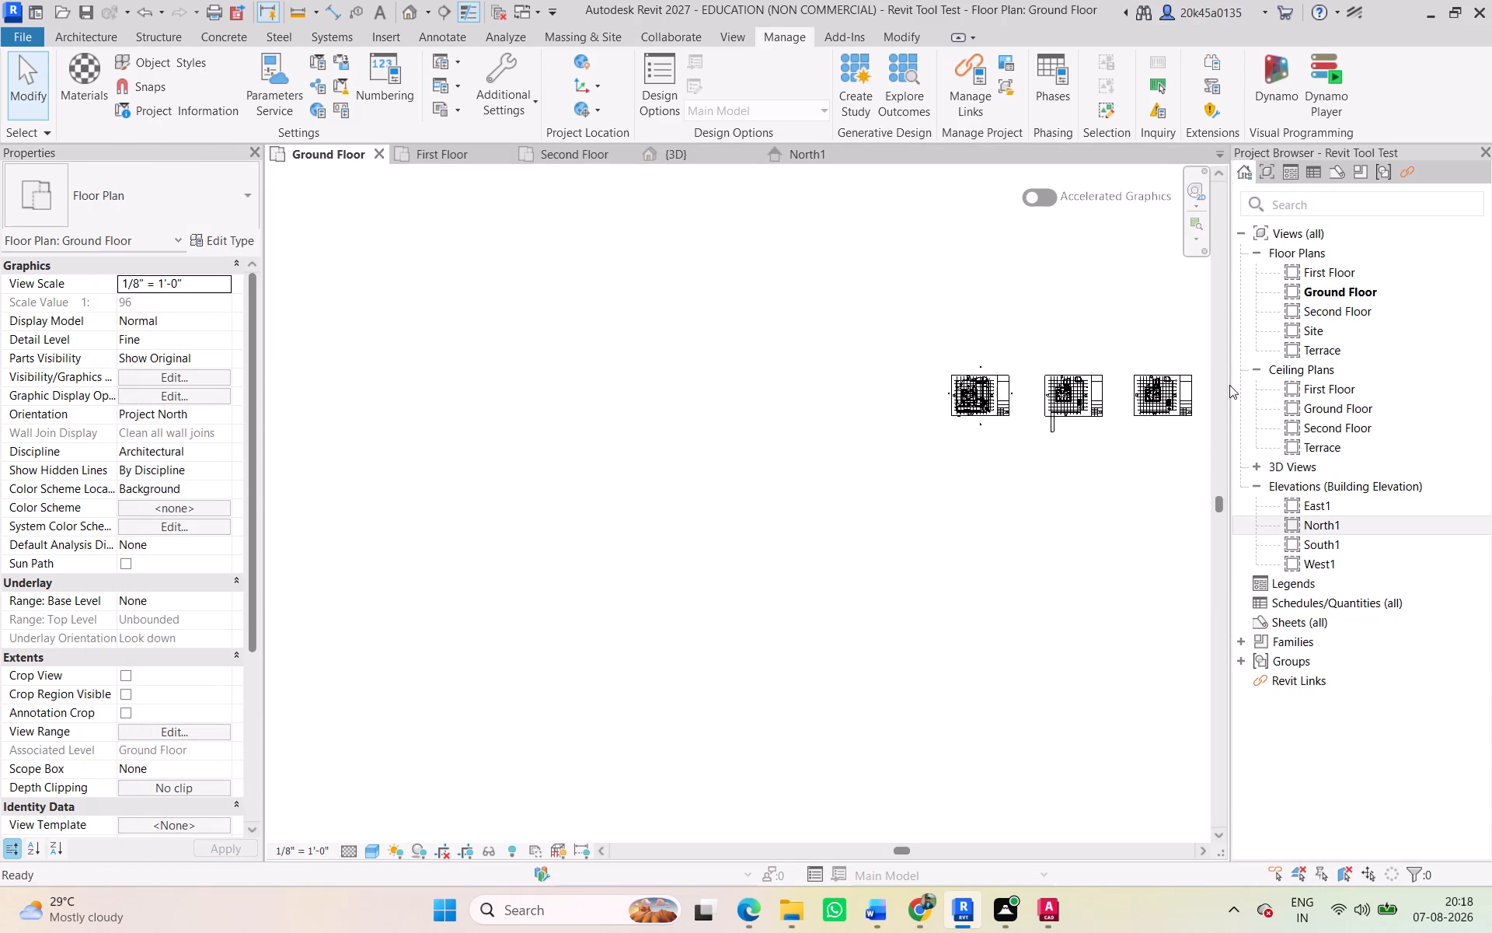
scroll(1210, 390, "up", 5)
middle_click_drag(1035, 424, 601, 428)
middle_click_drag(953, 418, 626, 421)
scroll(806, 421, "up", 1)
middle_click_drag(894, 428, 608, 435)
scroll(840, 419, "up", 5)
middle_click_drag(751, 386, 1005, 412)
scroll(502, 368, "up", 4)
scroll(697, 381, "up", 4)
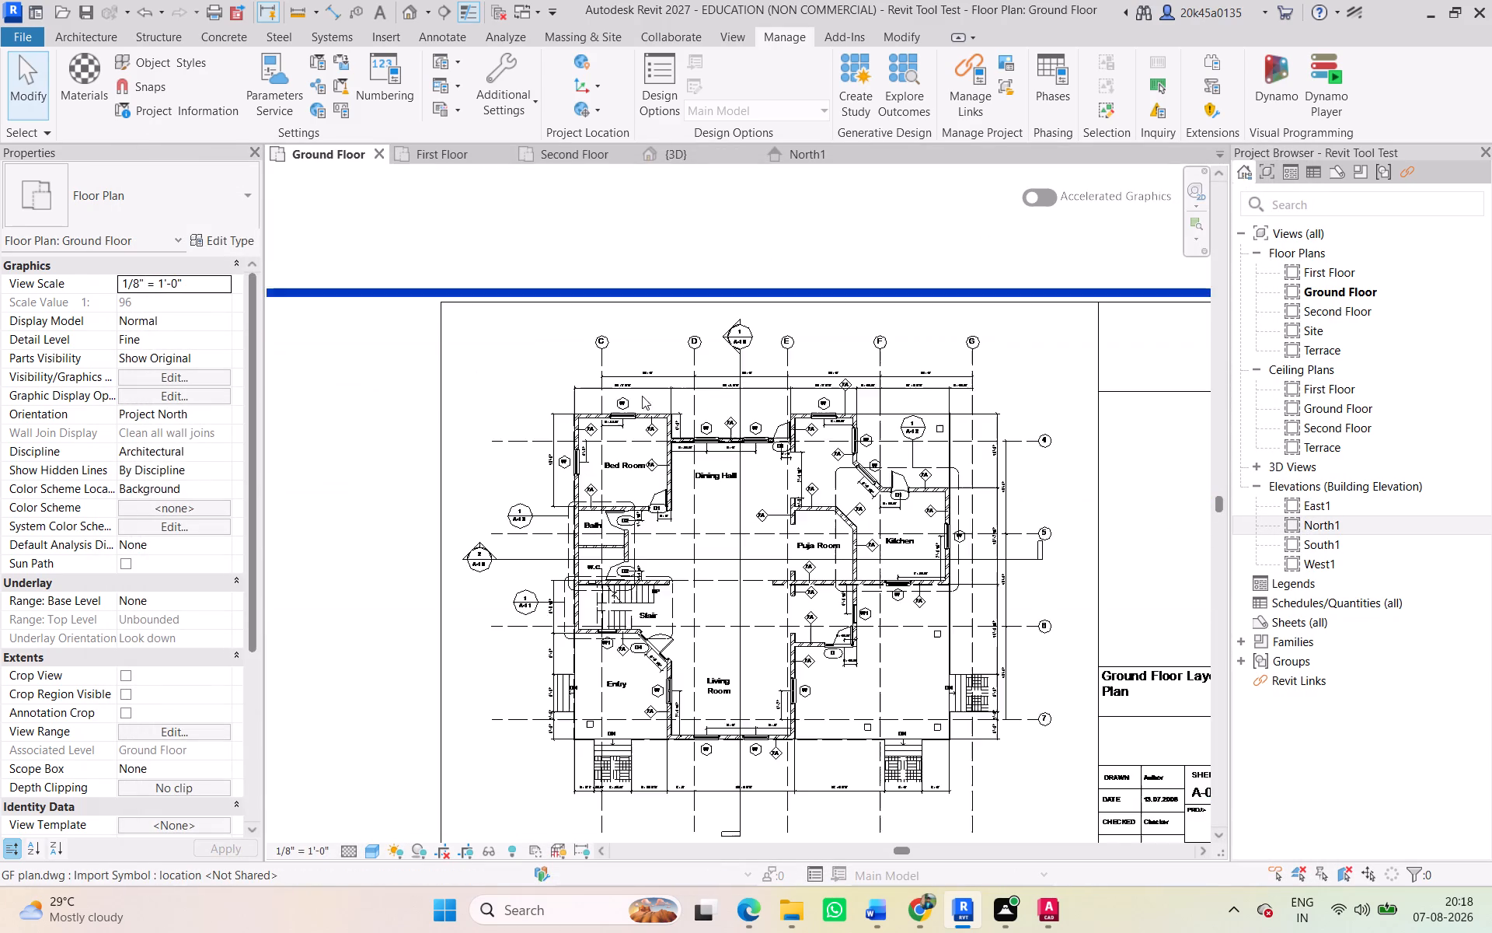
scroll(627, 407, "up", 4)
middle_click_drag(615, 418, 625, 320)
scroll(625, 334, "up", 1)
scroll(566, 564, "up", 2)
middle_click_drag(563, 561, 598, 359)
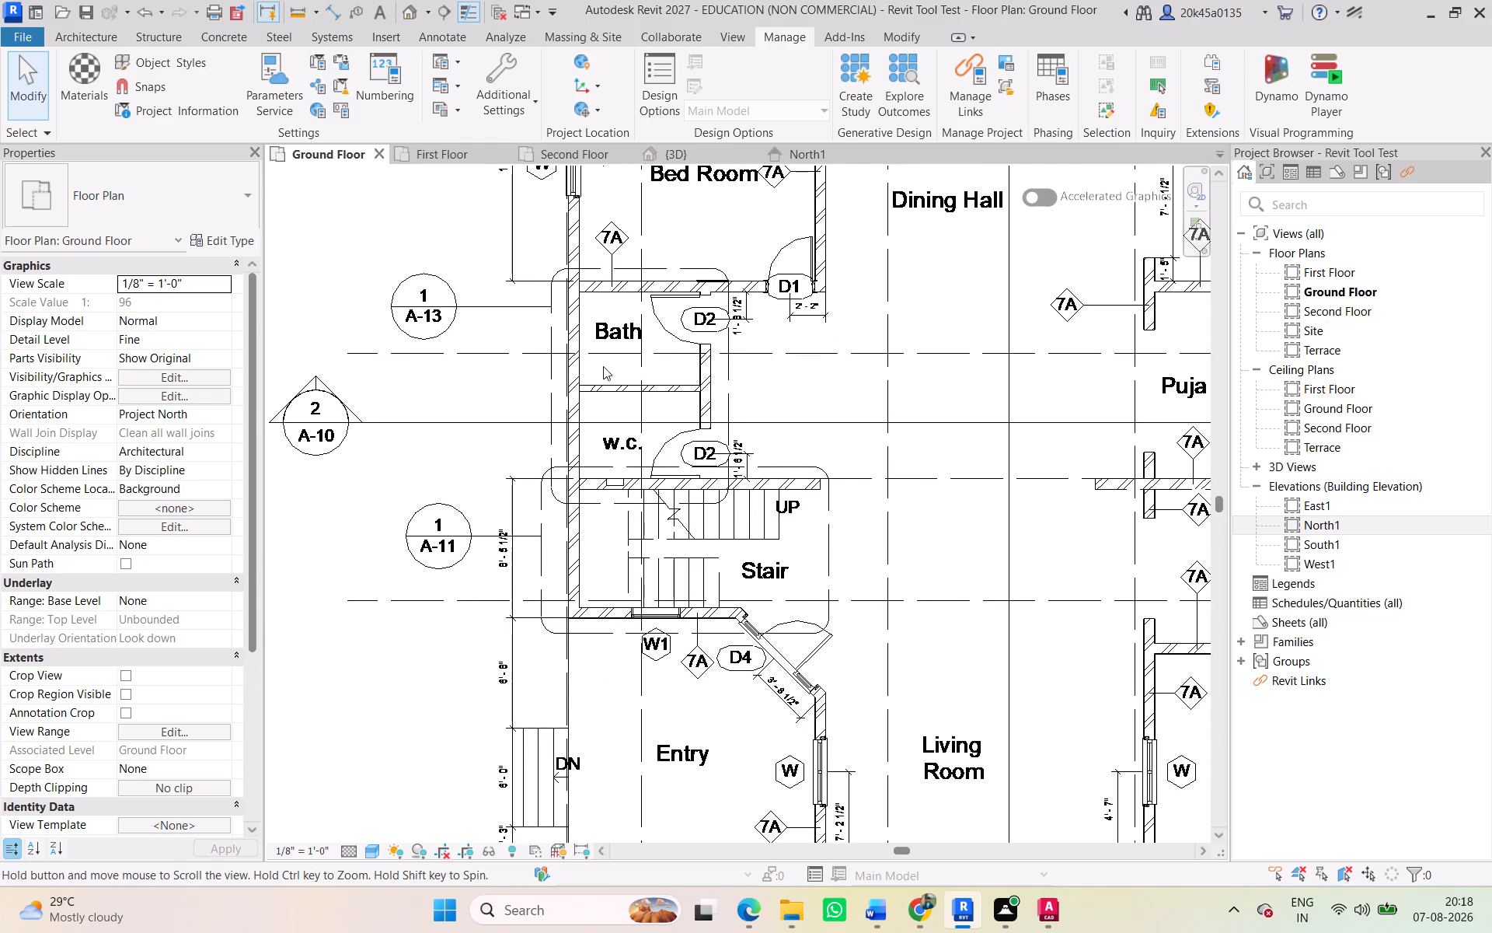
scroll(615, 519, "up", 5)
middle_click_drag(654, 565, 618, 443)
scroll(626, 508, "up", 4)
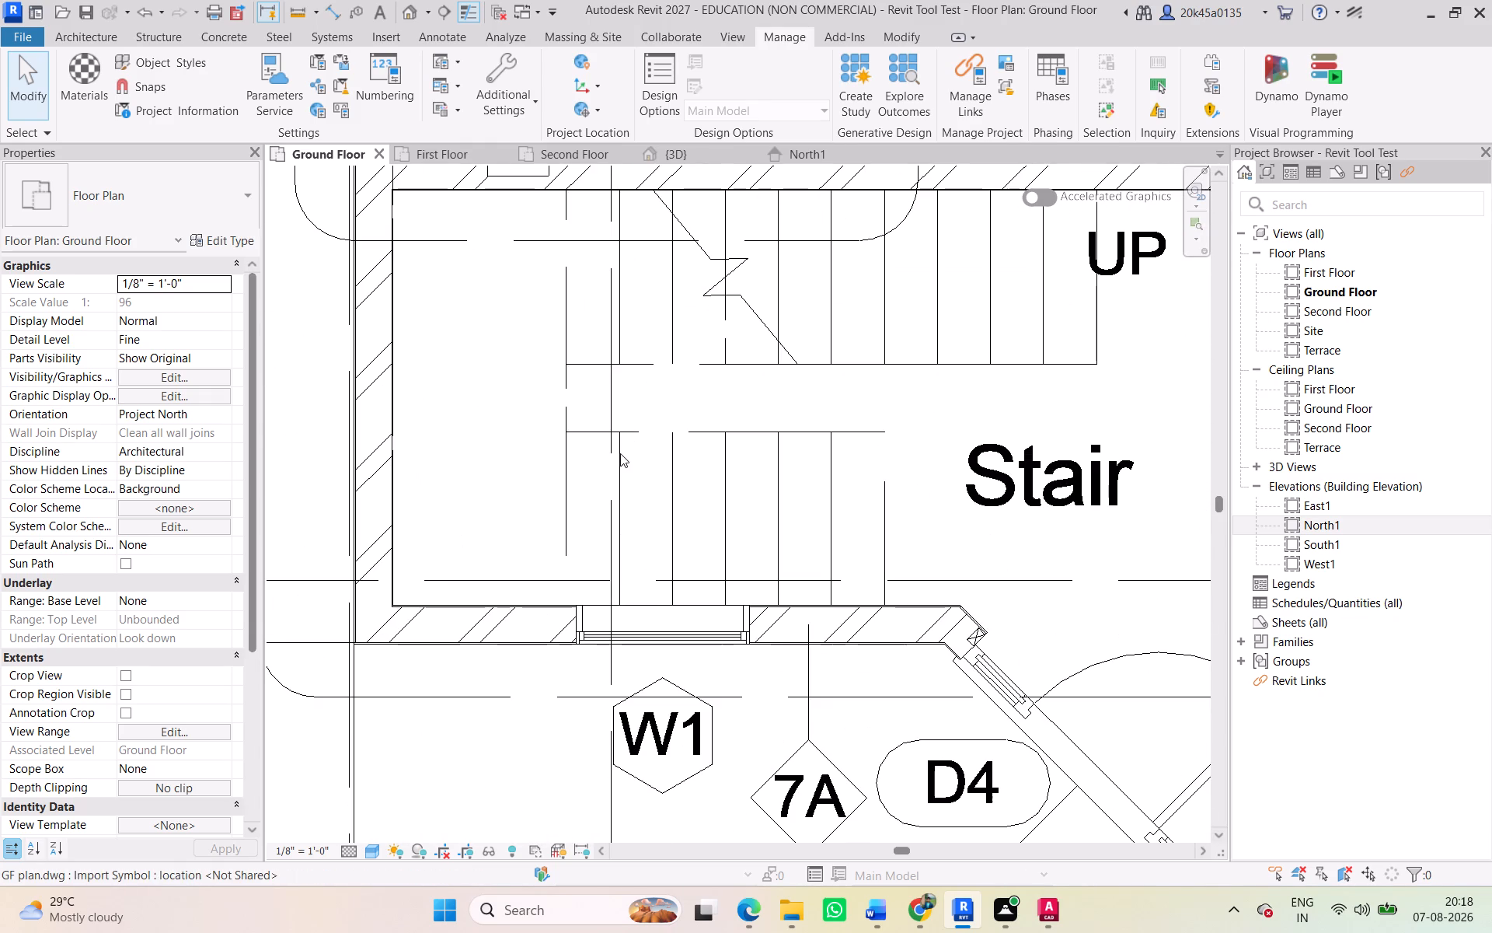
Examine the wall junctions around the stair and W.C. and the outer corner of the Bed Room on the linked plan.
scroll(511, 327, "down", 1)
middle_click_drag(512, 381, 573, 532)
scroll(476, 369, "up", 2)
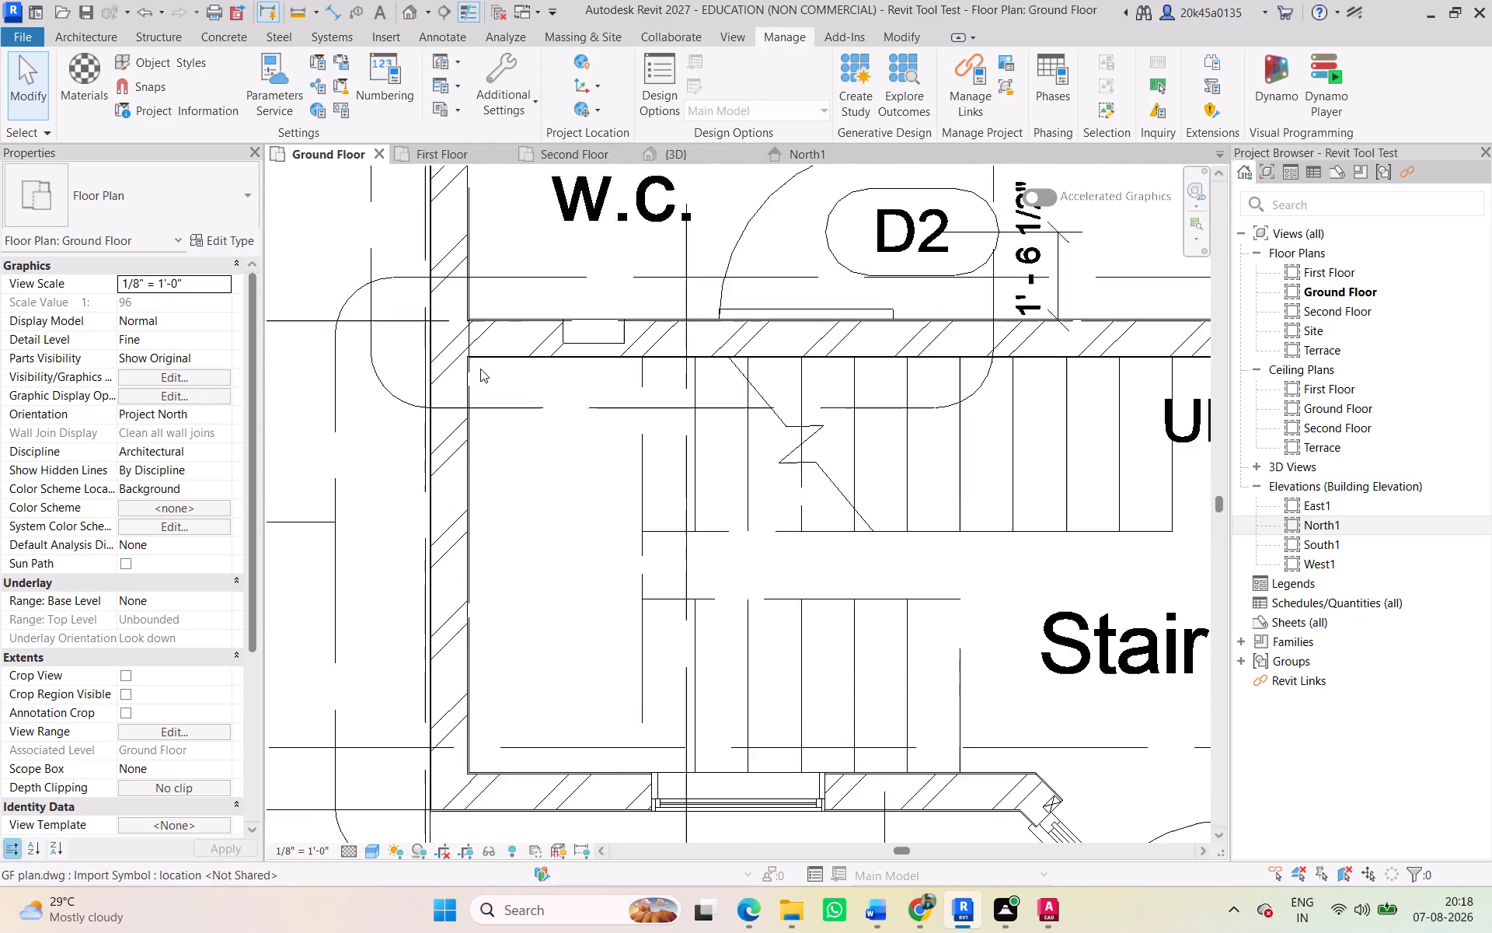
scroll(480, 369, "up", 8)
scroll(449, 352, "down", 9)
middle_click_drag(458, 361, 467, 495)
scroll(465, 420, "down", 7)
middle_click_drag(461, 421, 441, 491)
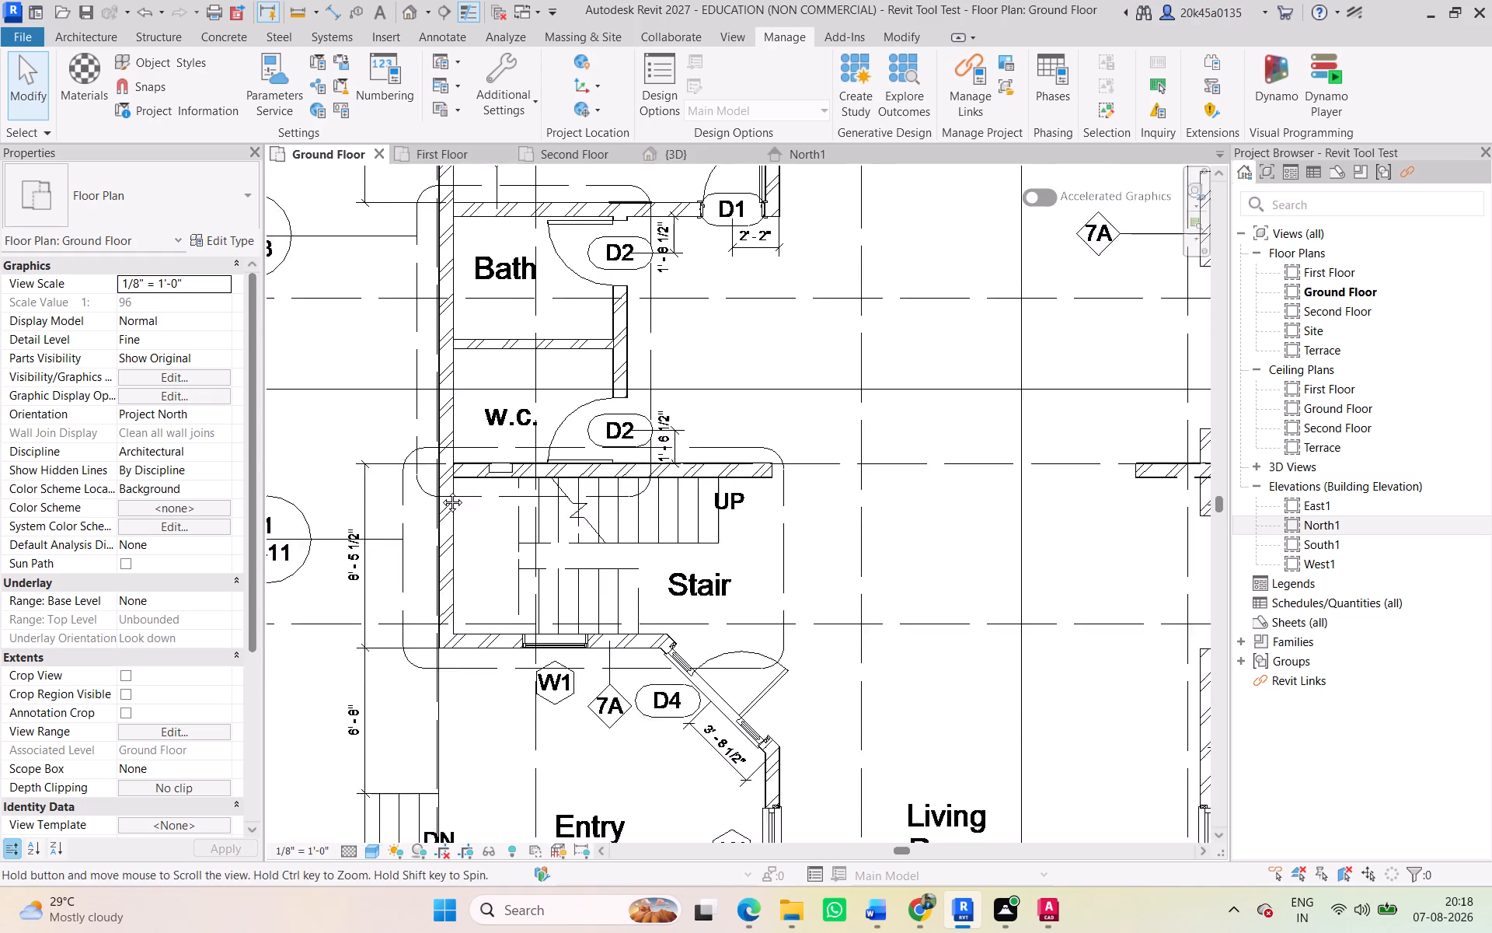
middle_click_drag(441, 491, 432, 515)
scroll(410, 289, "down", 2)
middle_click_drag(408, 389, 434, 732)
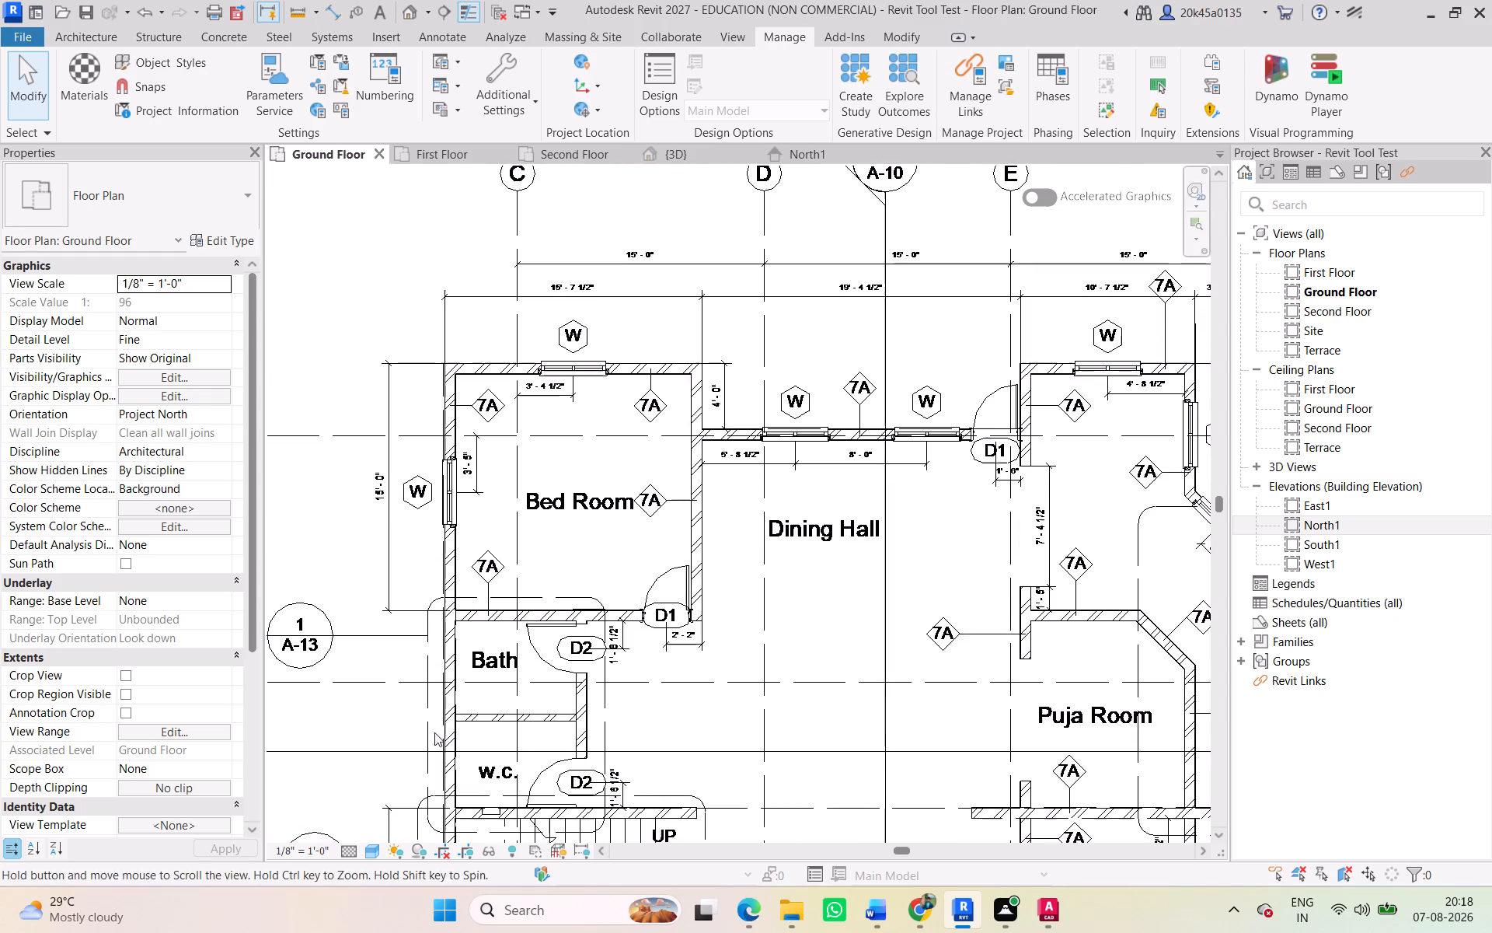
scroll(448, 365, "up", 19)
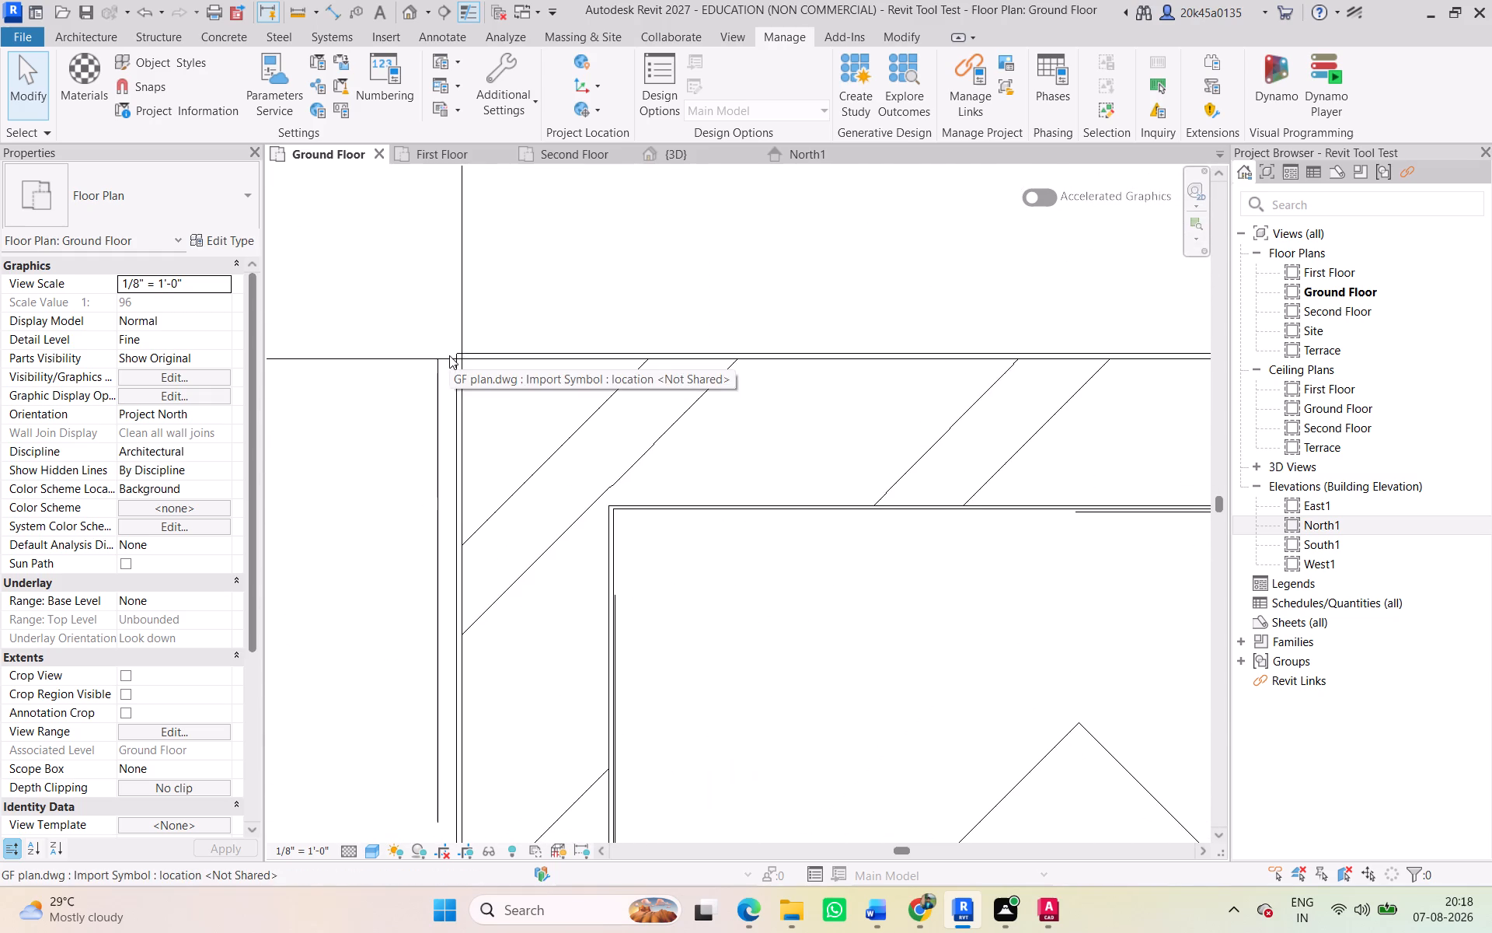
Examine the linked plan from the Bed Room through the W.C. to the end of the upper stair flight.
scroll(792, 508, "down", 13)
middle_click_drag(776, 499, 498, 206)
scroll(663, 514, "down", 3)
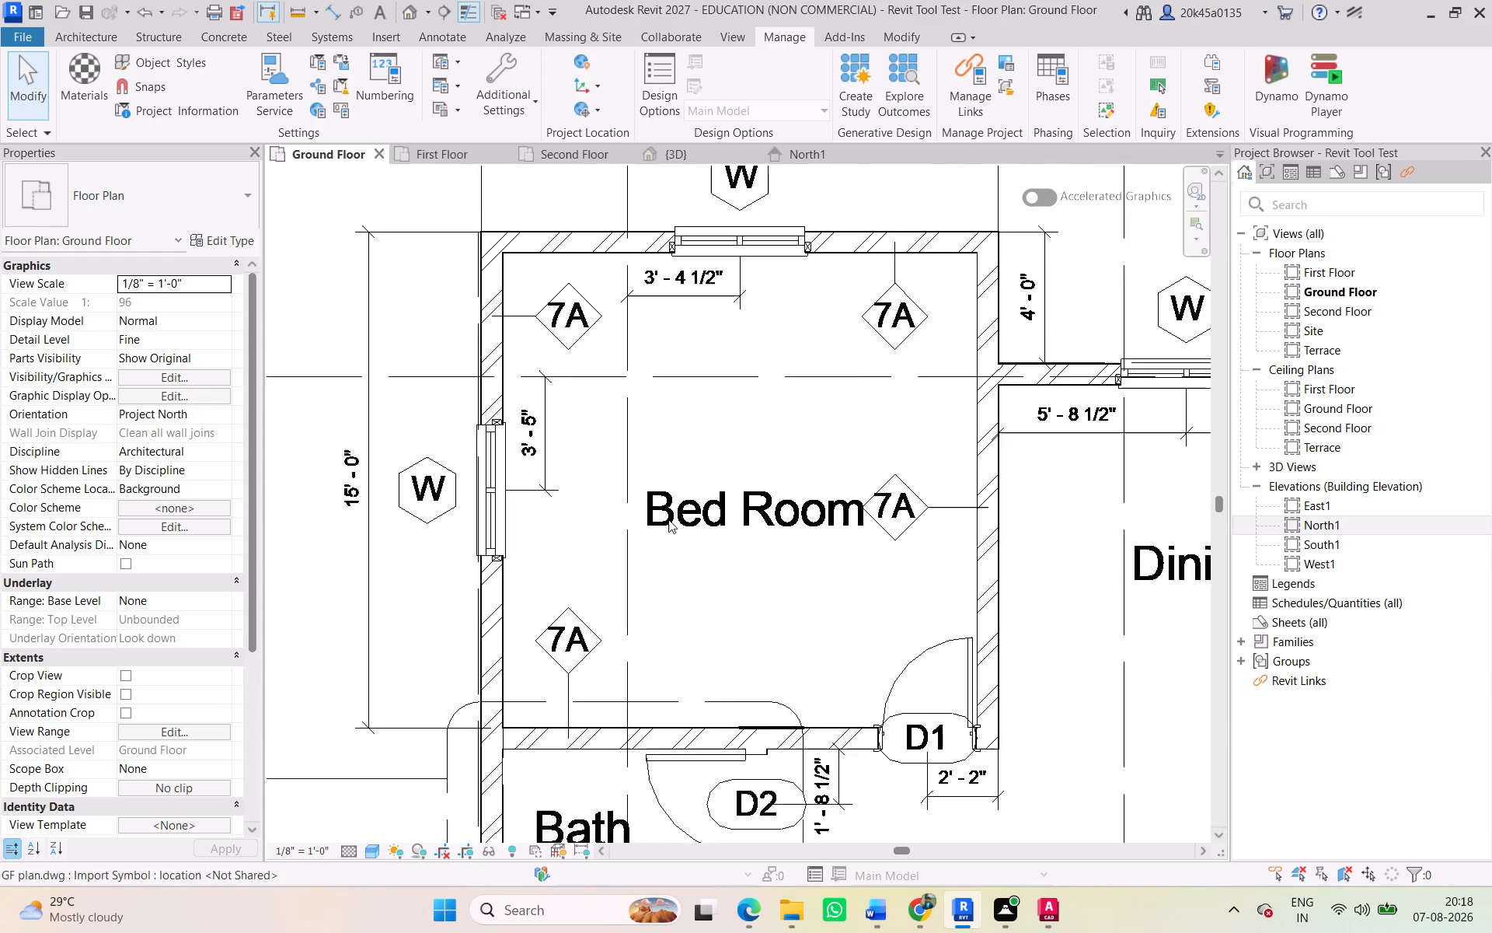
scroll(668, 519, "down", 1)
middle_click_drag(668, 519, 682, 319)
scroll(688, 536, "up", 1)
middle_click_drag(687, 539, 765, 392)
scroll(720, 696, "up", 4)
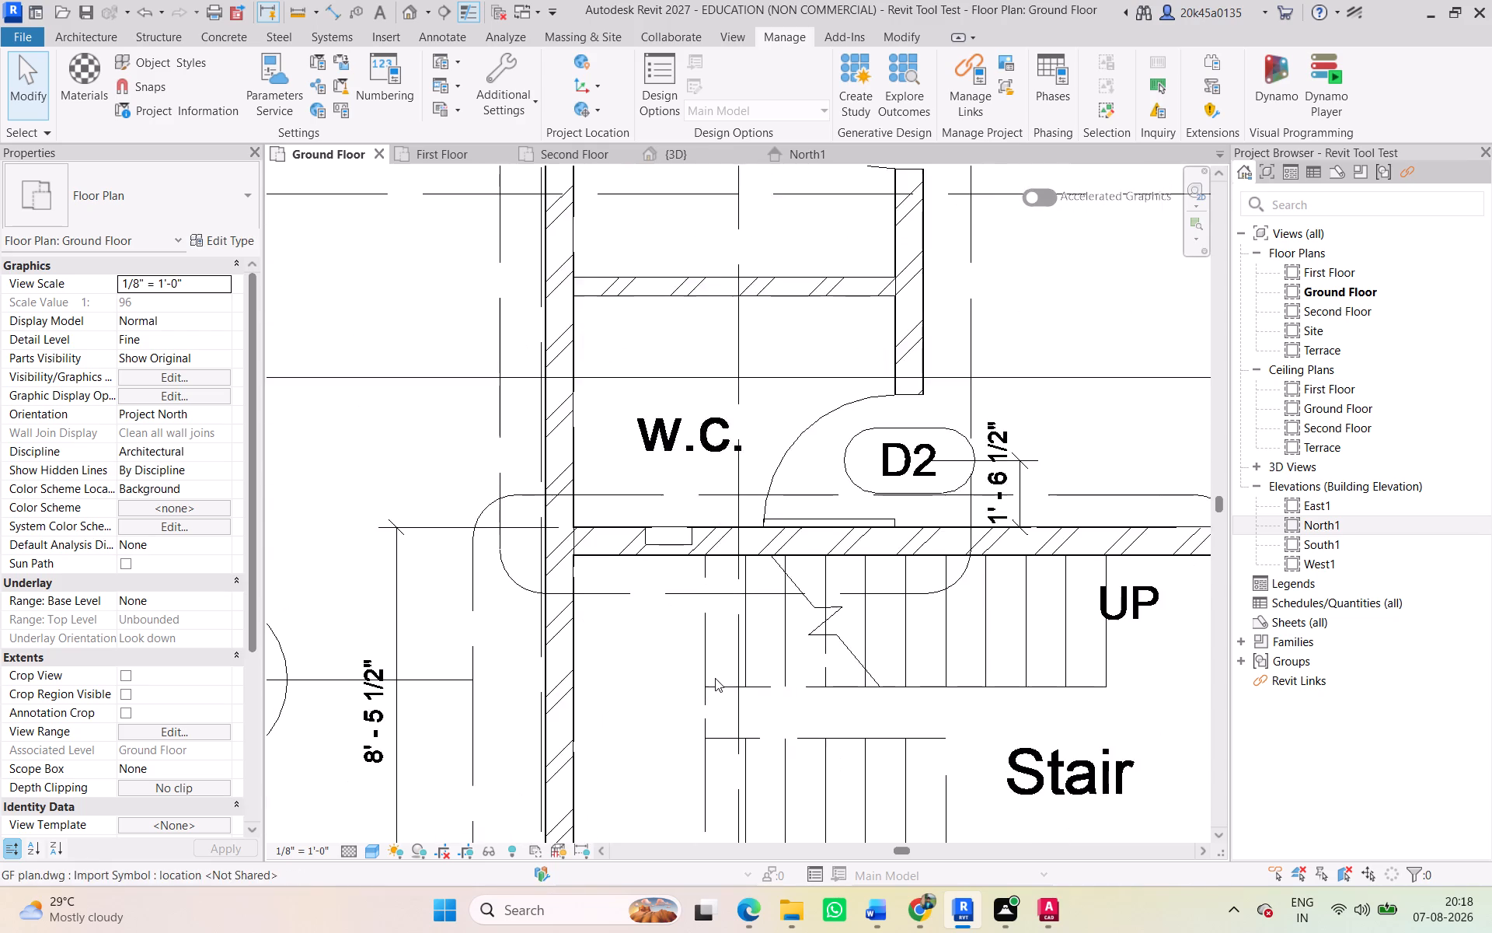
middle_click_drag(715, 676, 474, 566)
scroll(1024, 624, "up", 3)
middle_click_drag(946, 601, 919, 711)
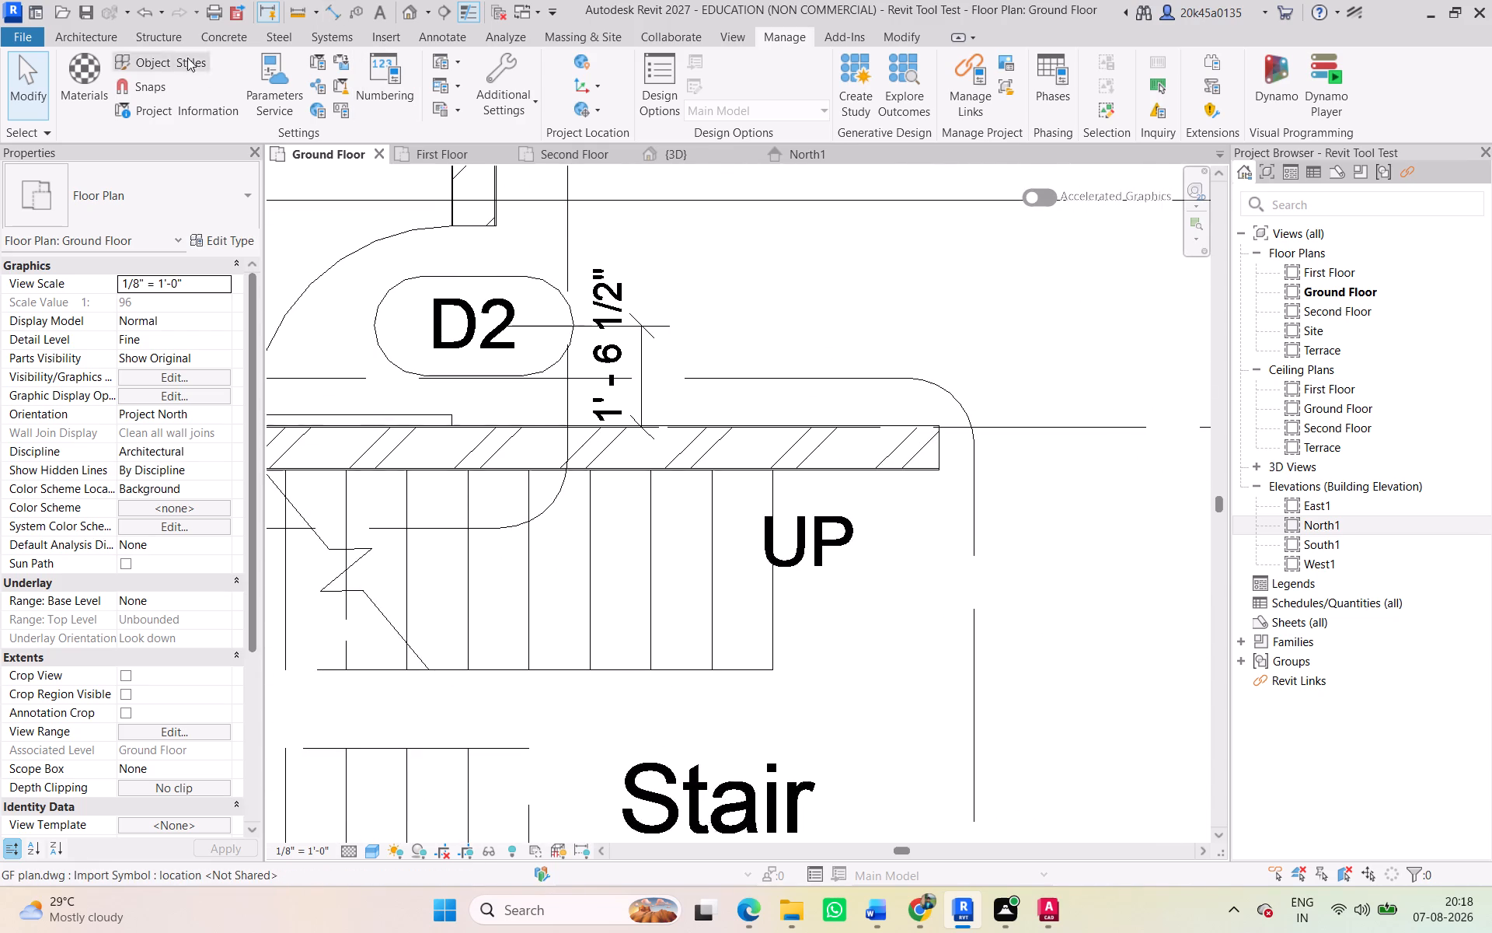
Move the GF plan.dwg link from the Ground Floor Layout Plan's upper stair flight corner to the matching corner of the modelled stair.
left_click(76, 37)
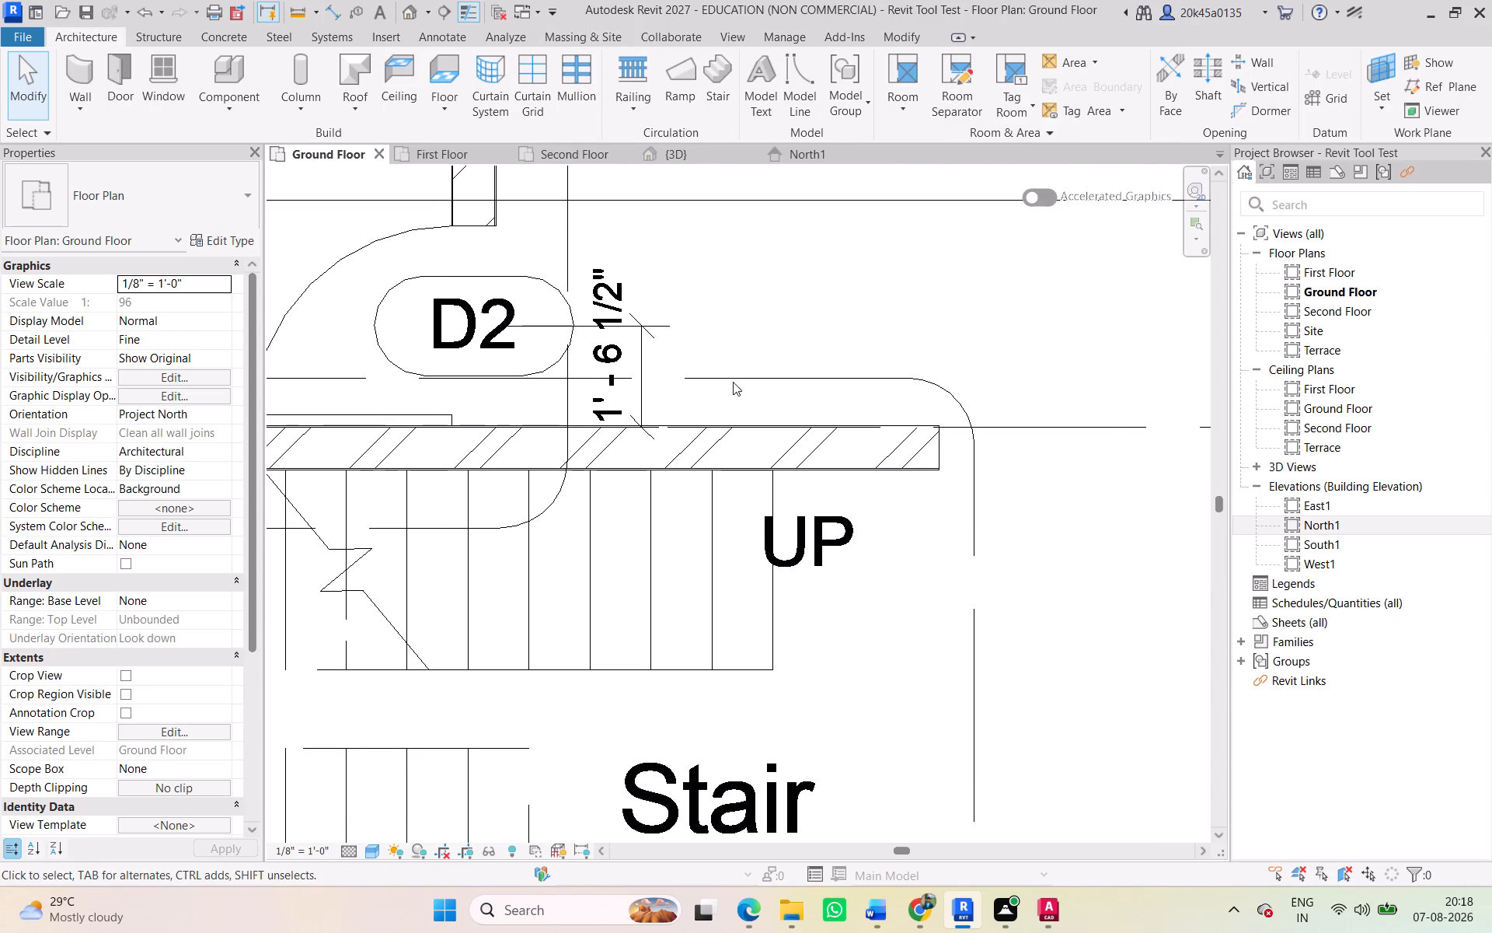
left_click(727, 197)
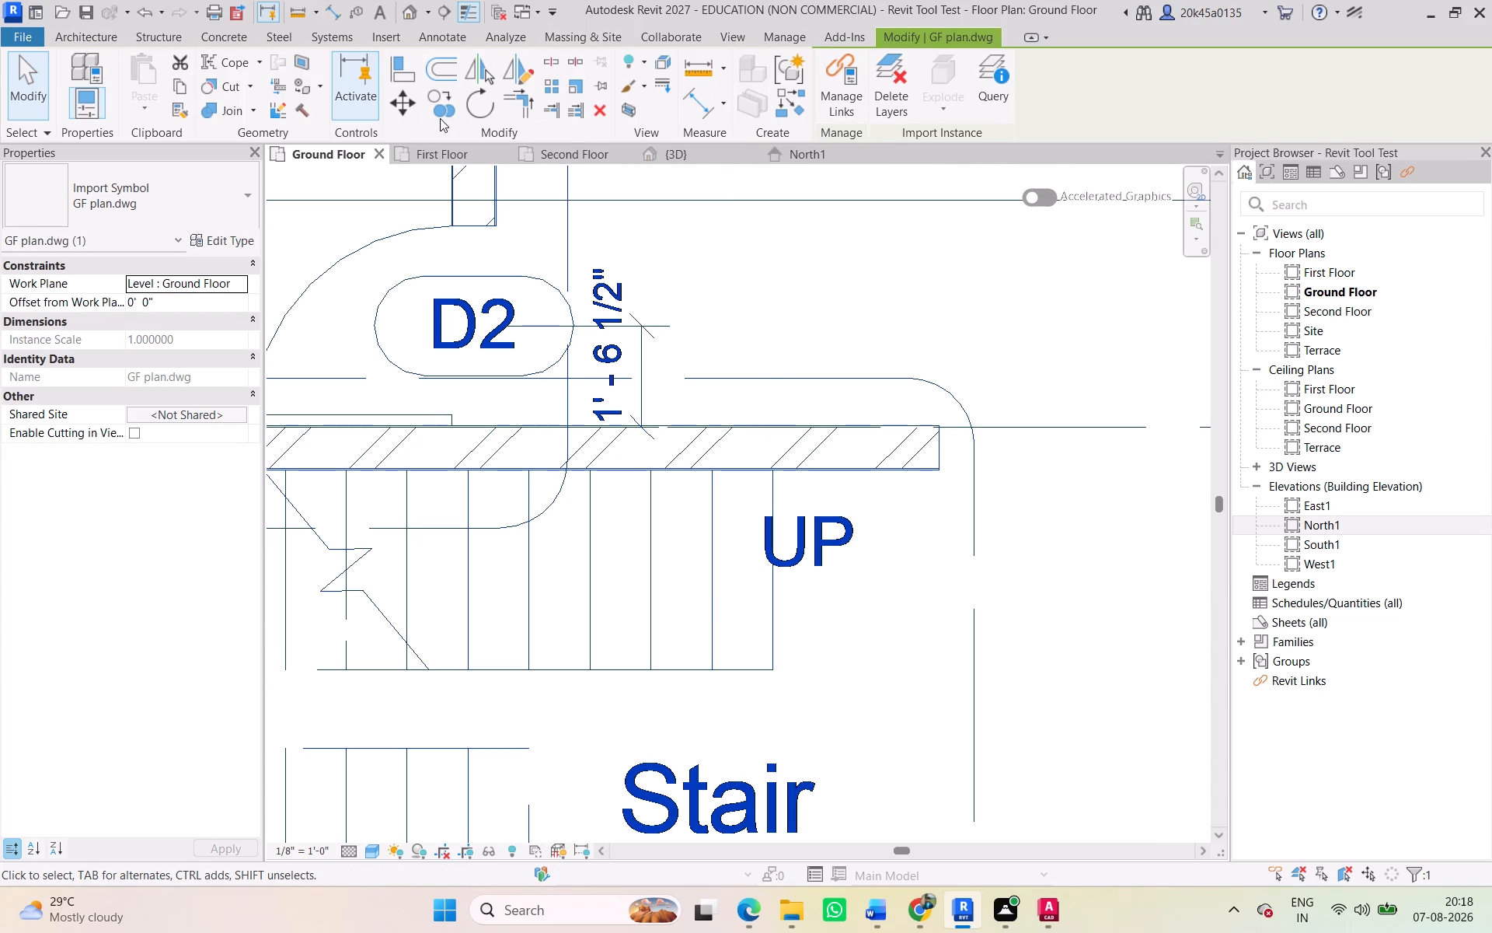
left_click(417, 101)
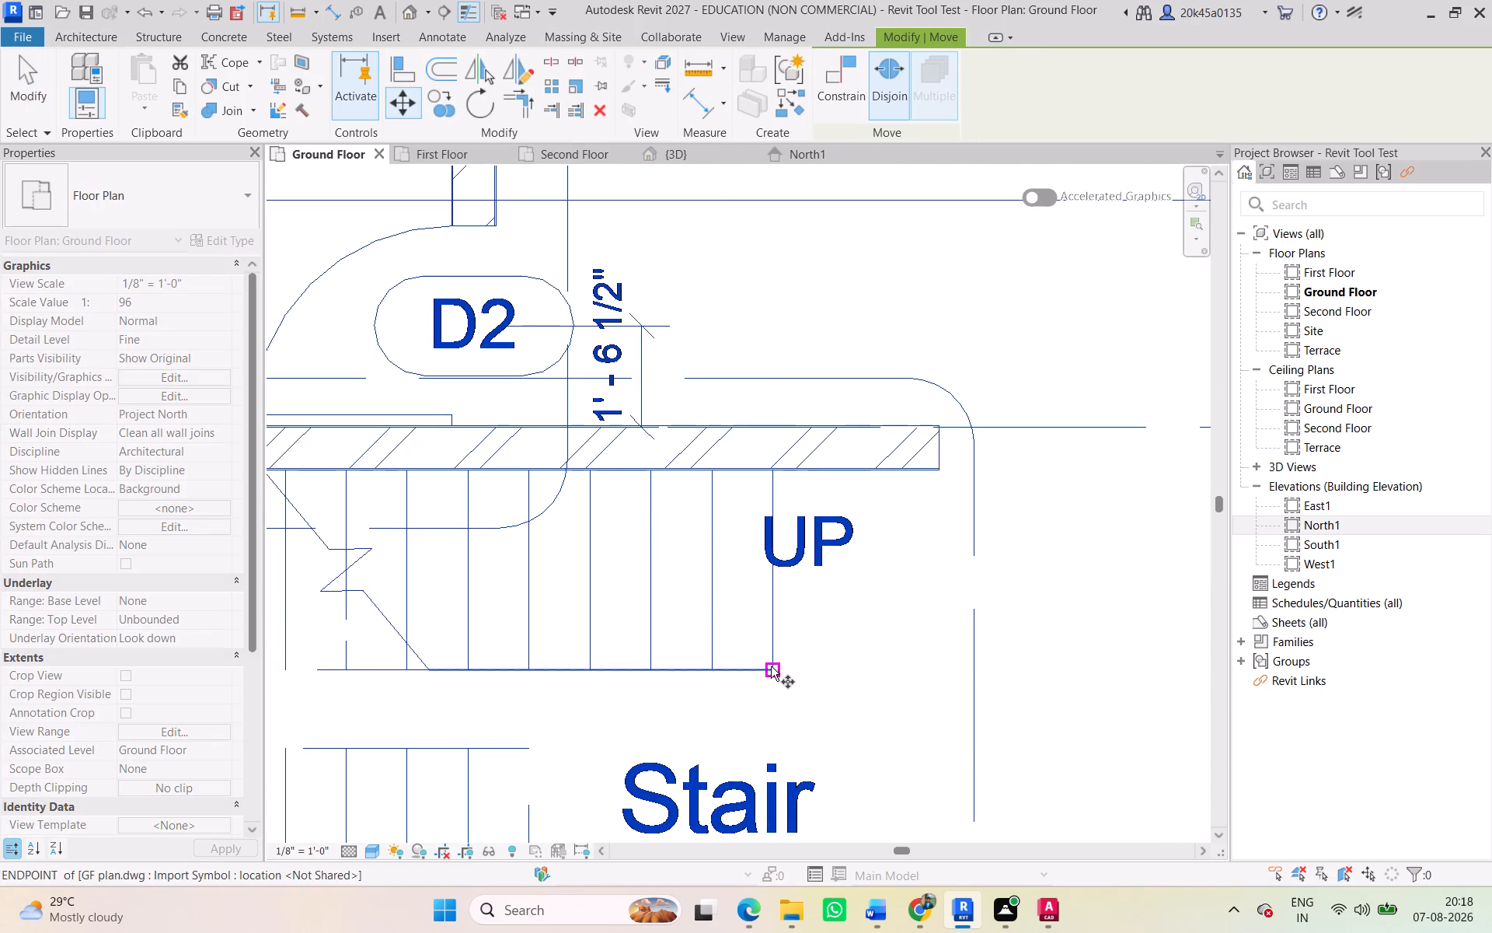
left_click(771, 666)
scroll(677, 624, "down", 14)
scroll(663, 580, "down", 7)
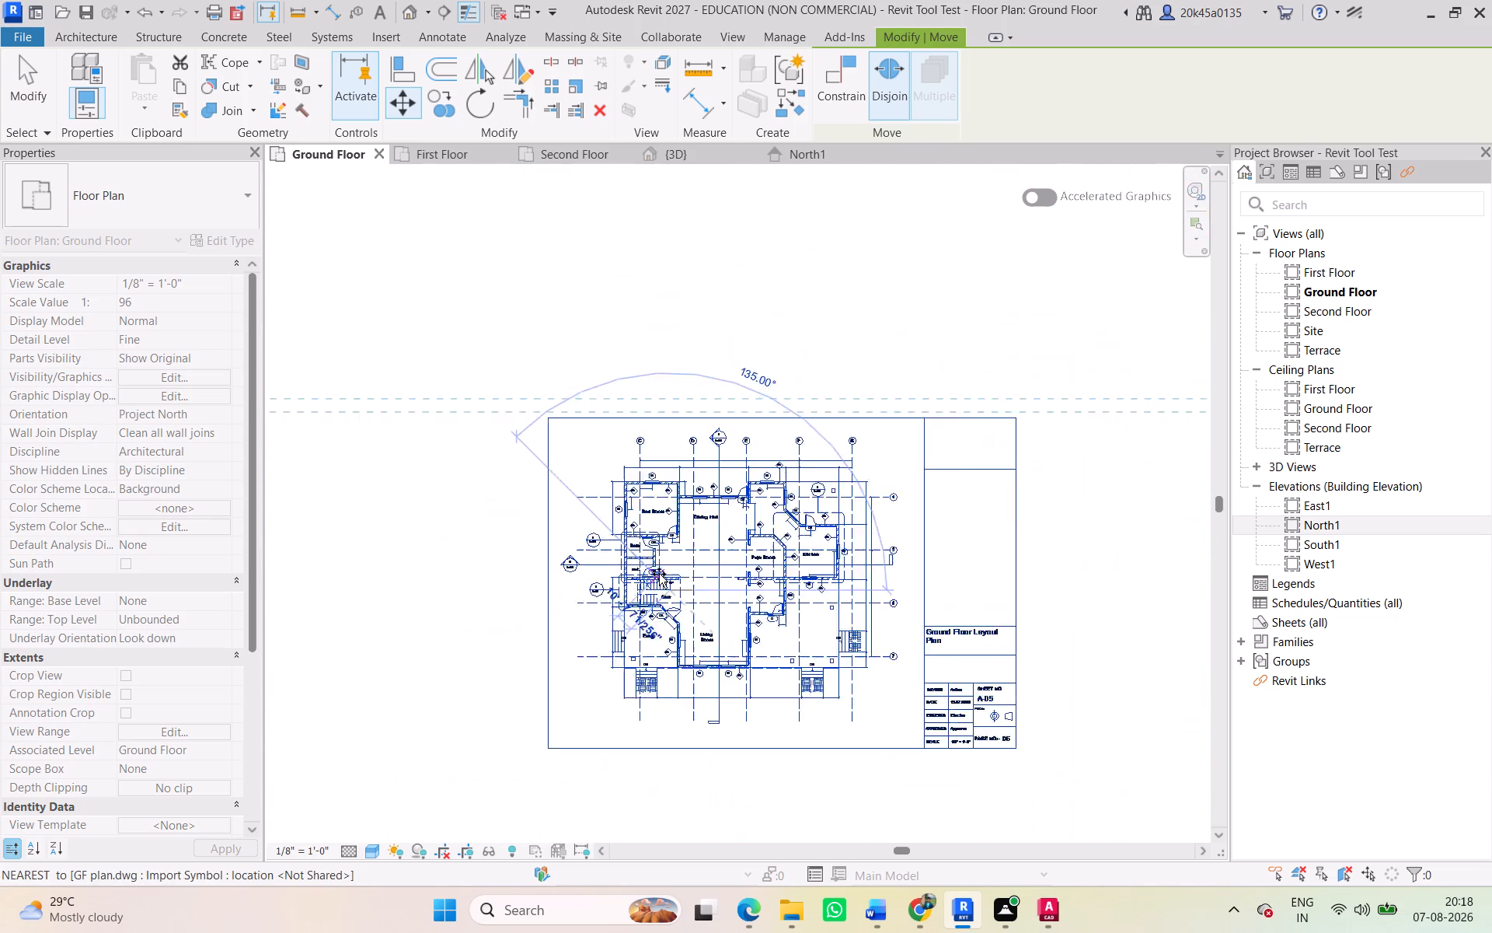
scroll(659, 574, "down", 11)
middle_click_drag(584, 568, 1247, 554)
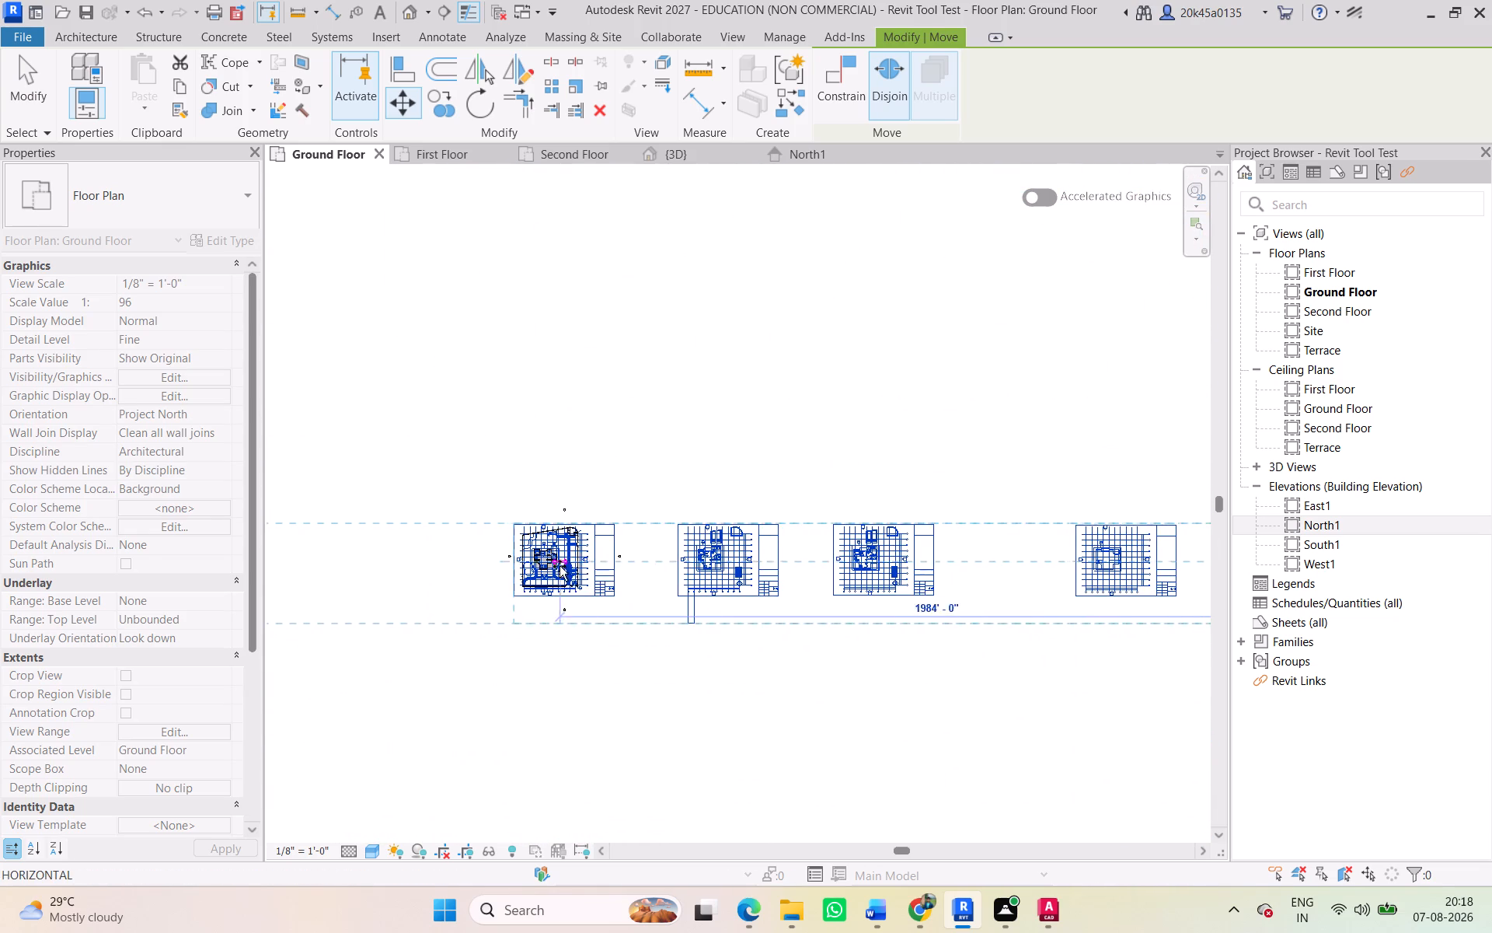
scroll(559, 584, "up", 15)
scroll(525, 515, "up", 5)
scroll(564, 456, "up", 2)
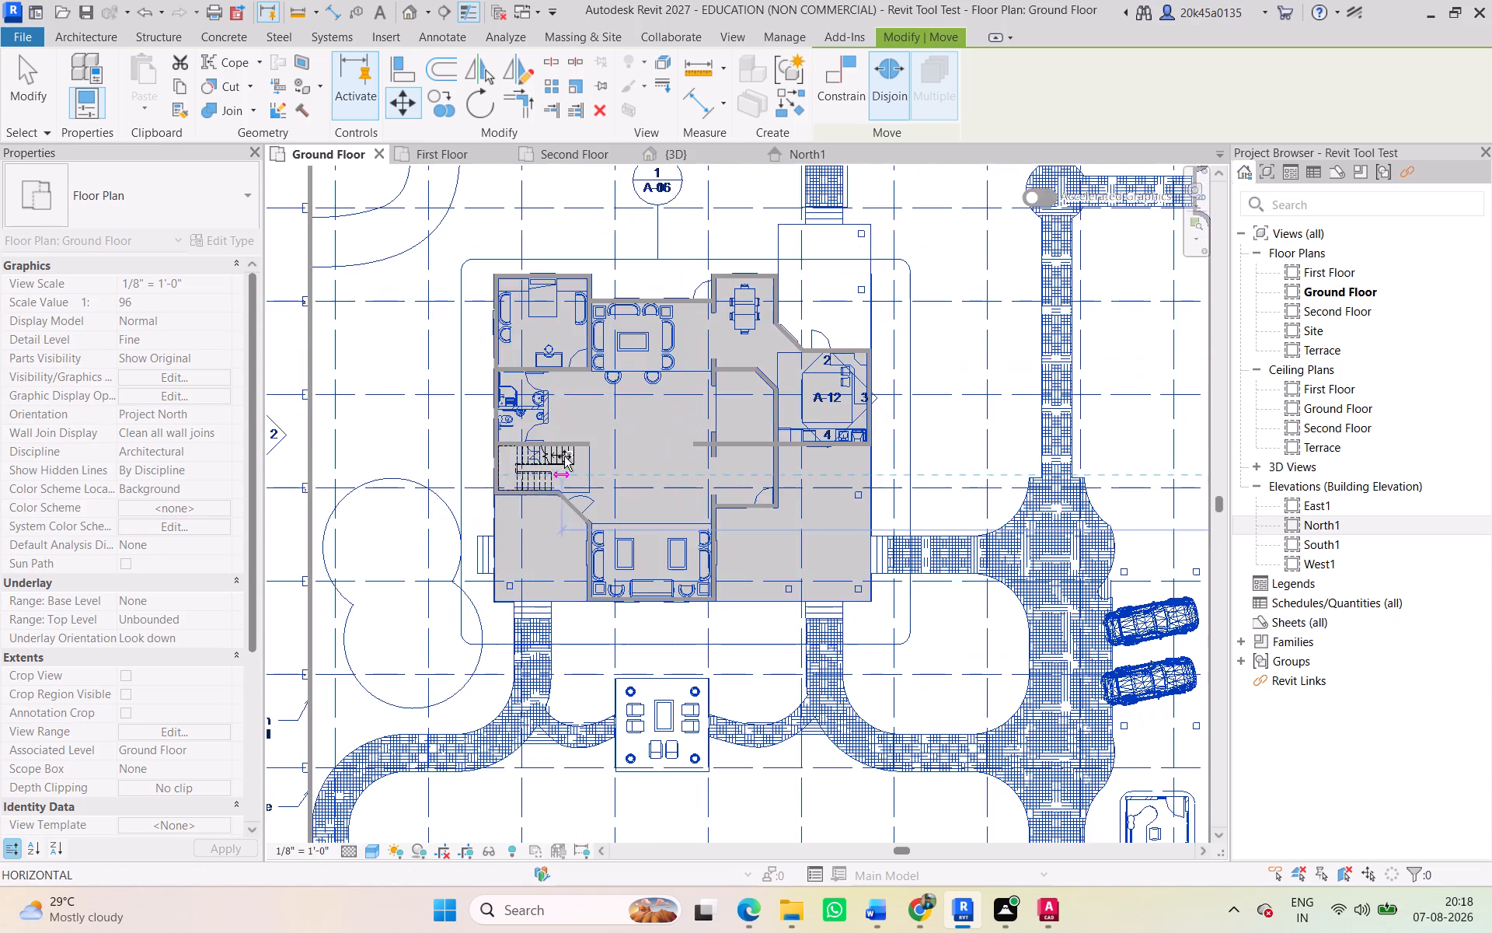
scroll(564, 456, "up", 18)
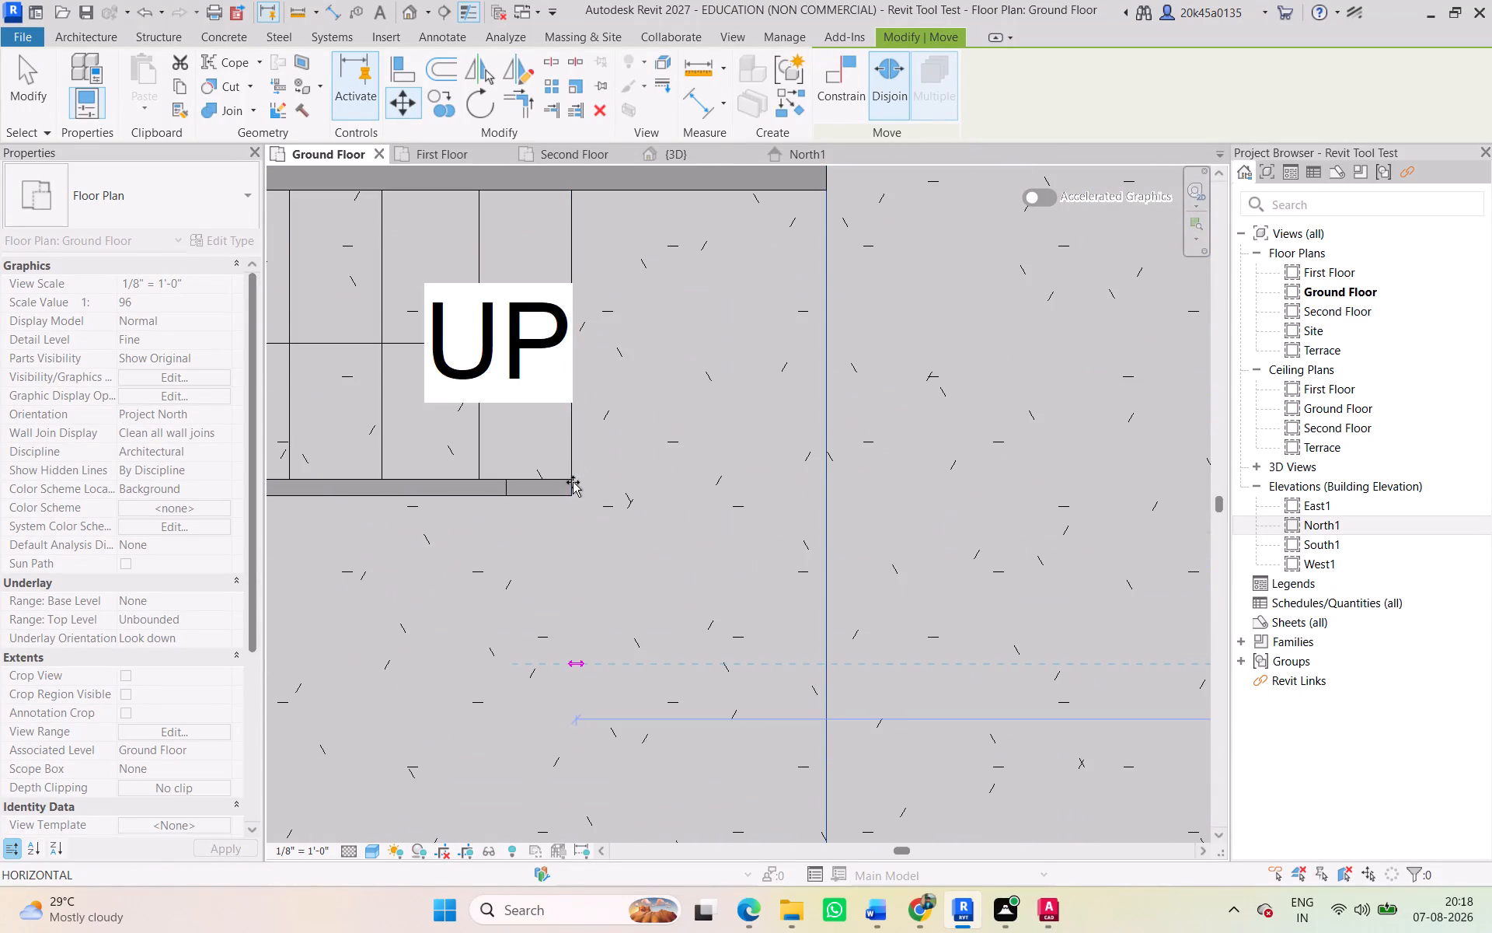
scroll(573, 501, "up", 10)
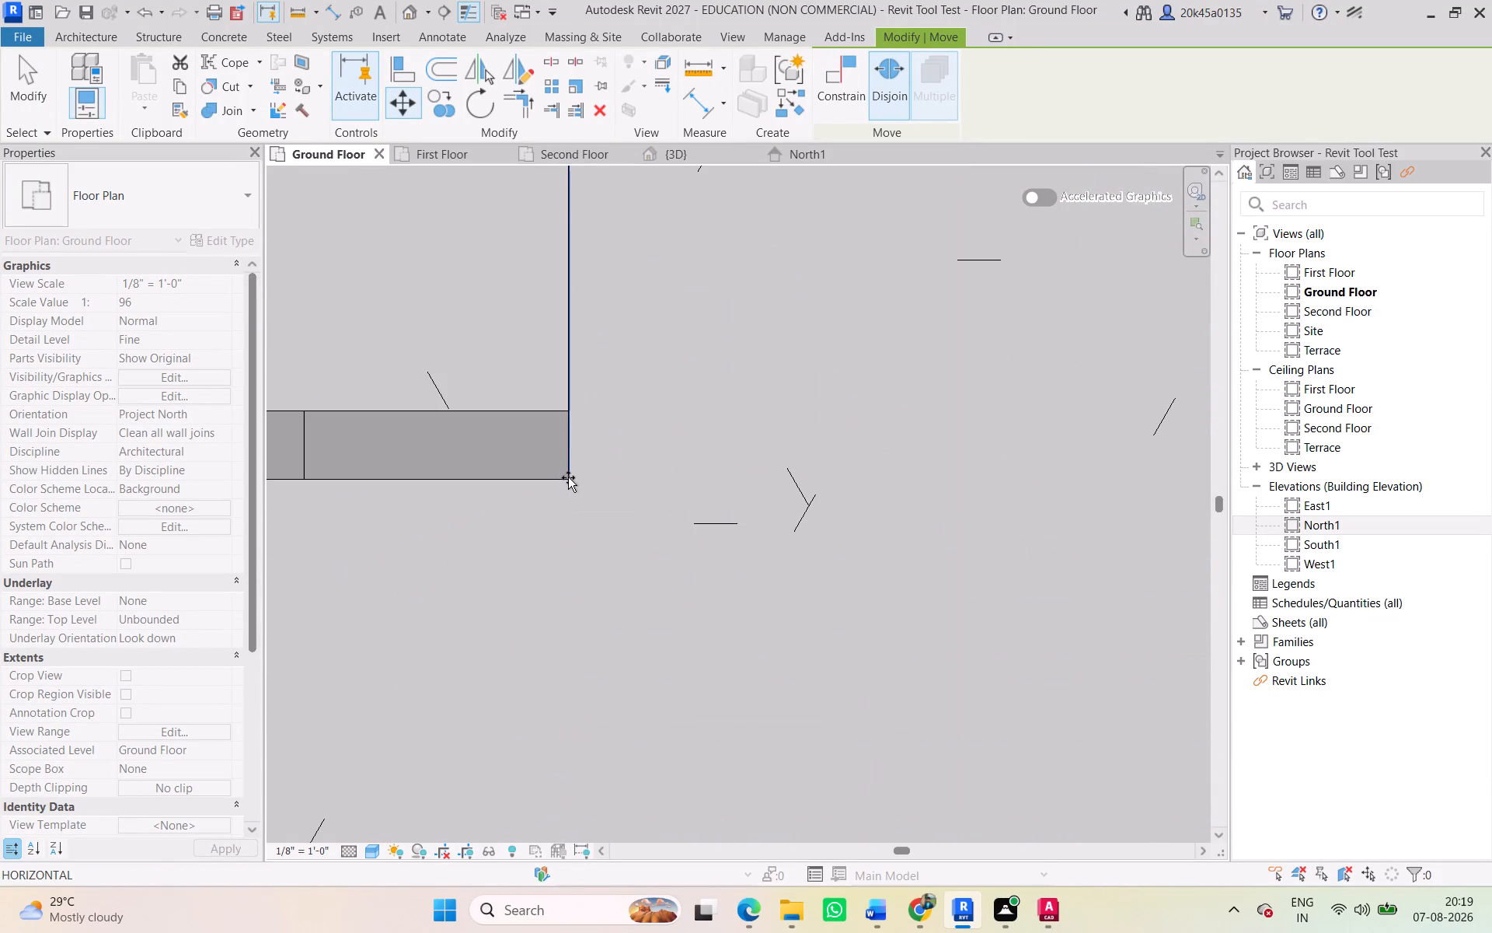
left_click(568, 477)
Examine how the moved drawing's stair, W.C. and nearby walls line up with the modelled stair and walls.
scroll(600, 477, "down", 10)
middle_click_drag(602, 489, 617, 517)
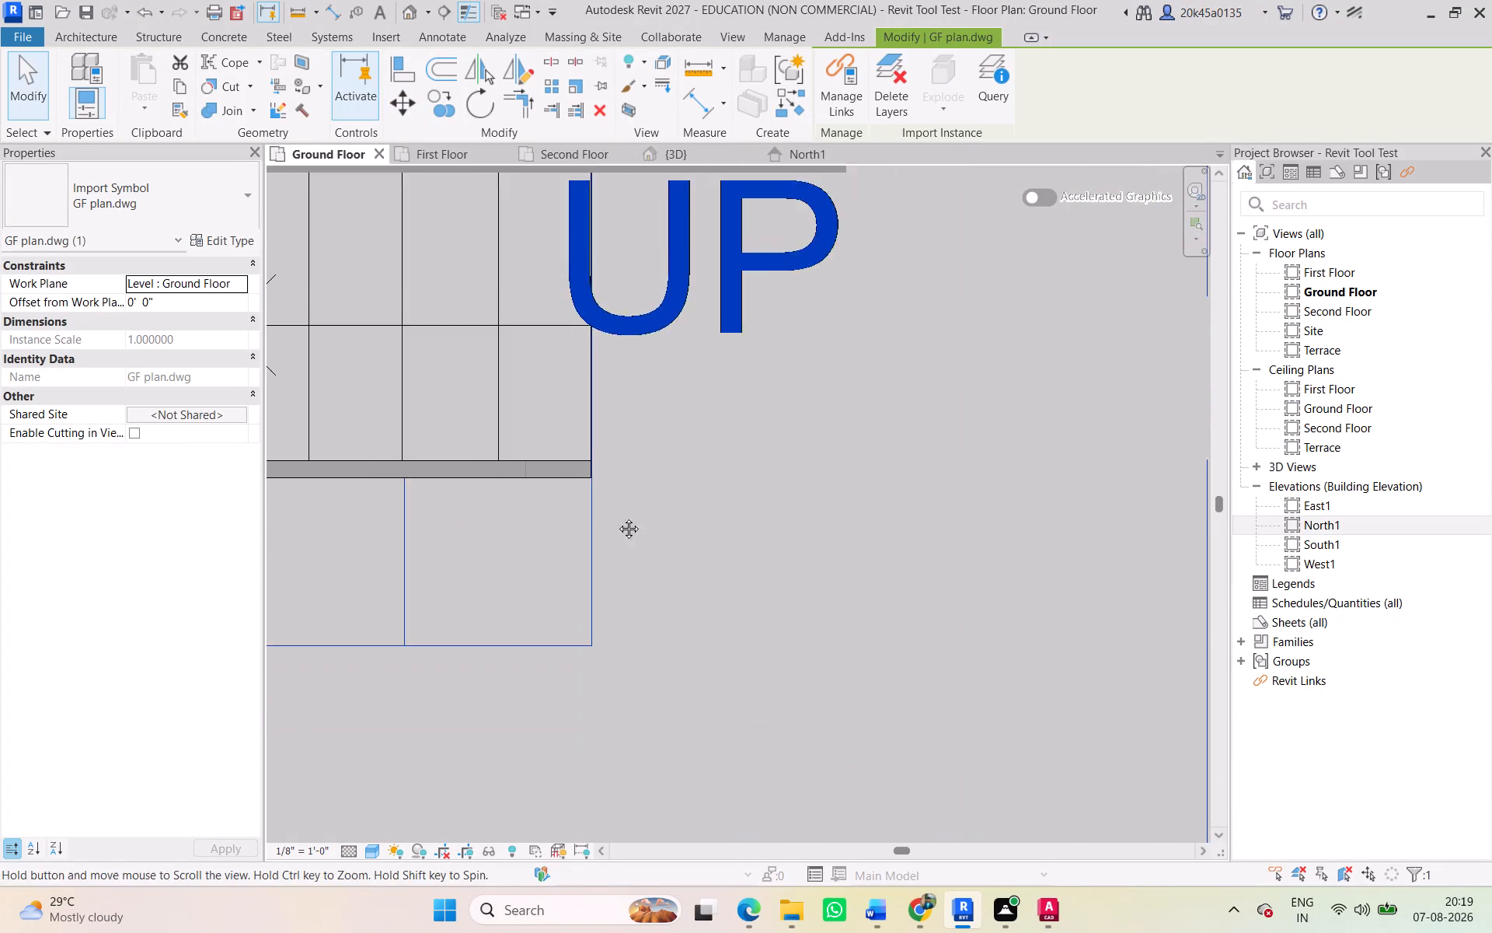
middle_click_drag(617, 517, 708, 656)
scroll(619, 369, "down", 10)
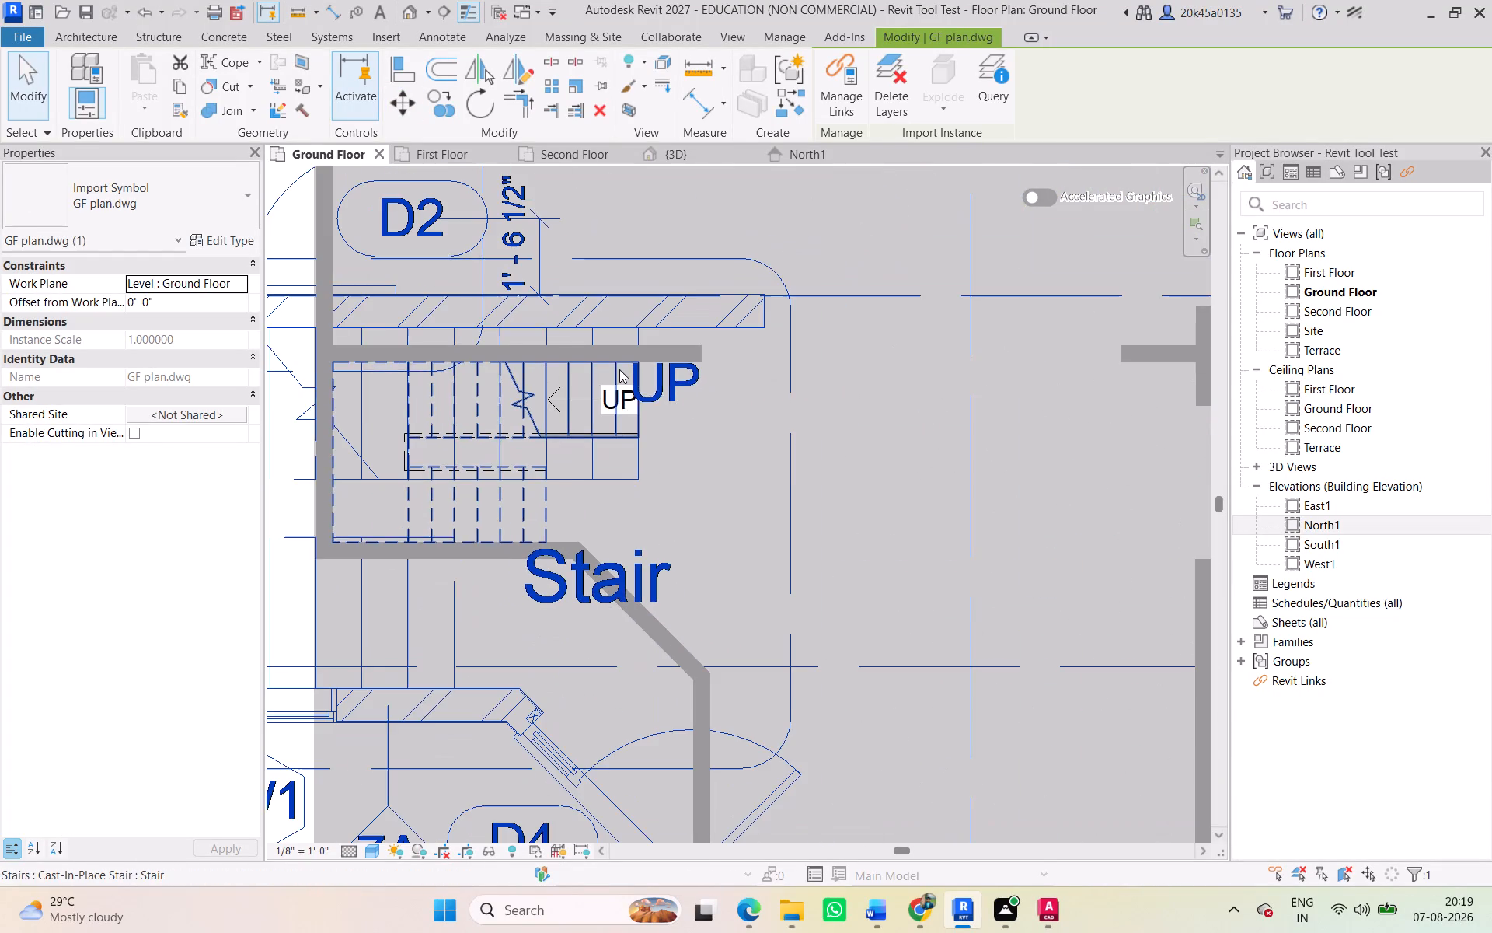
middle_click_drag(621, 389, 629, 427)
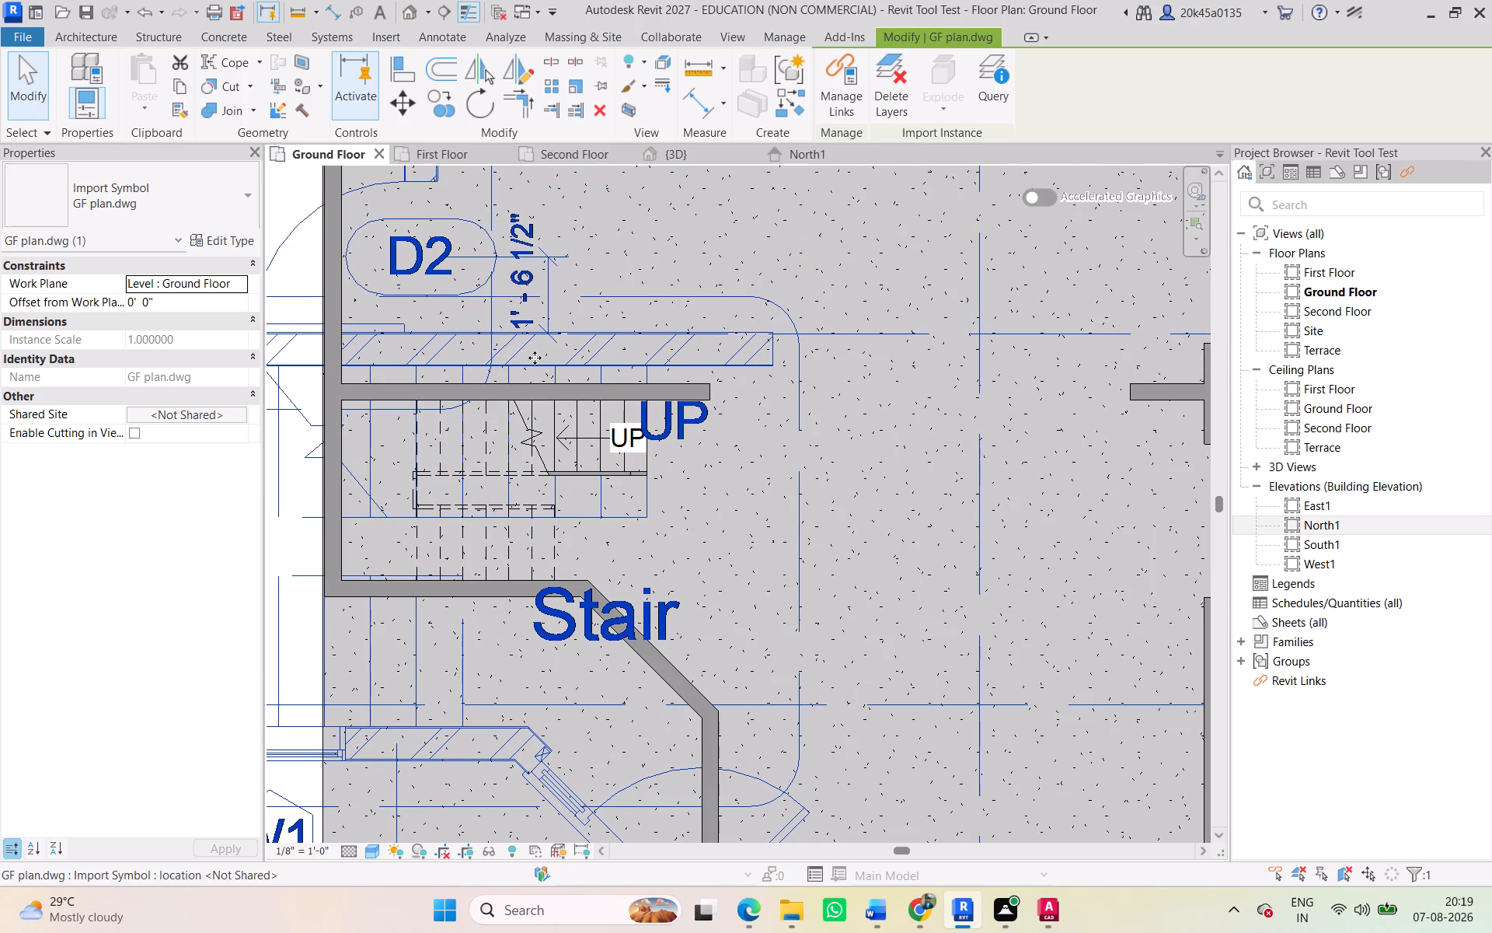
scroll(720, 370, "down", 1)
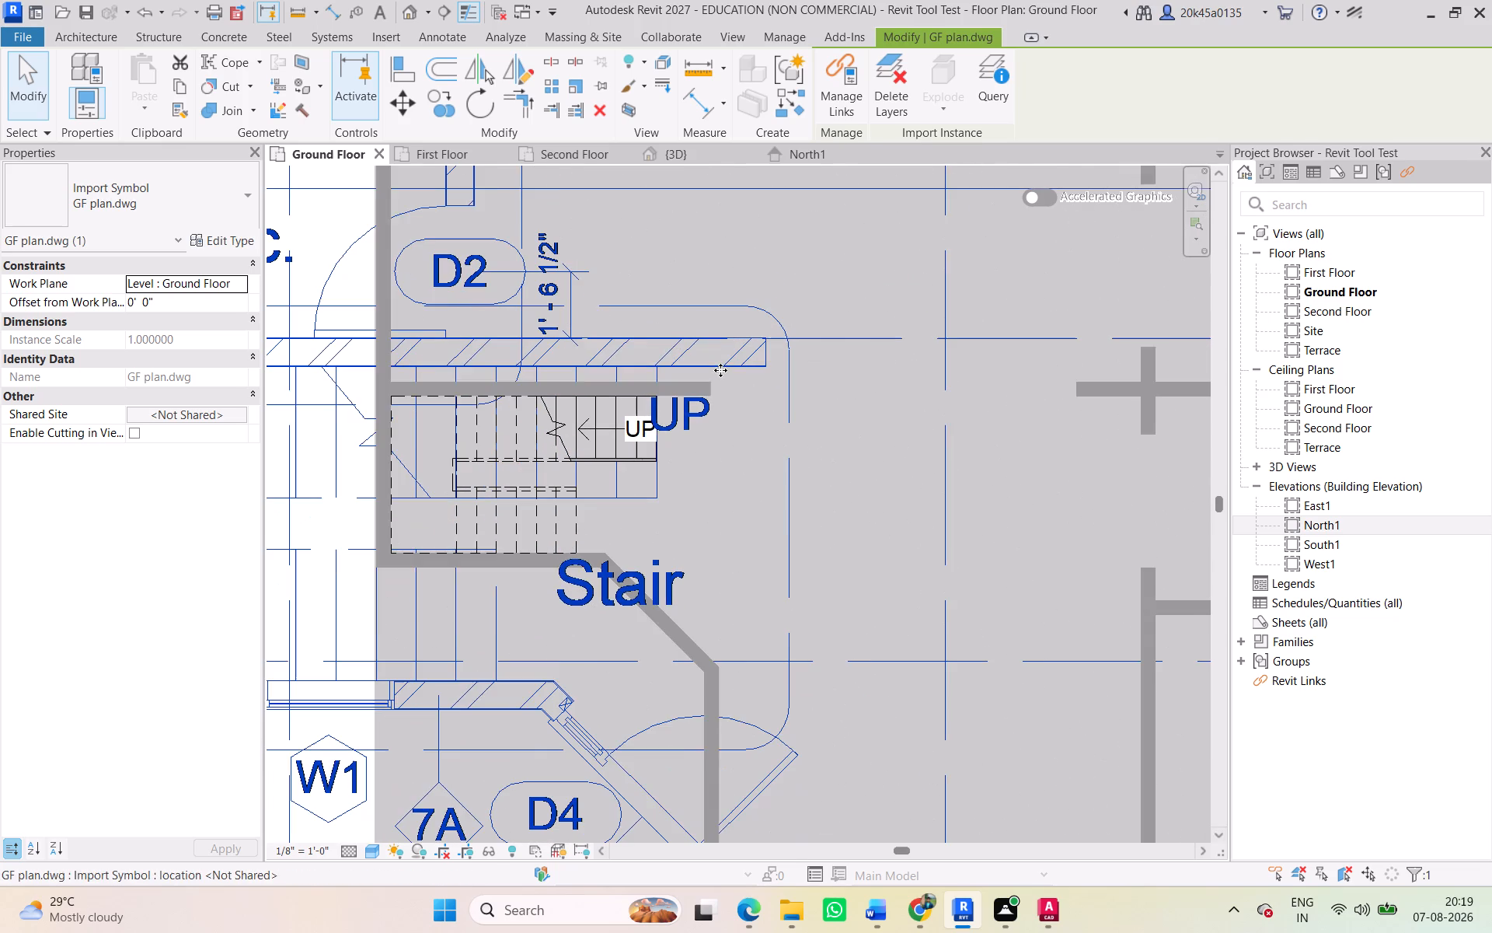
scroll(502, 545, "up", 4)
scroll(506, 529, "down", 3)
middle_click_drag(510, 525, 524, 576)
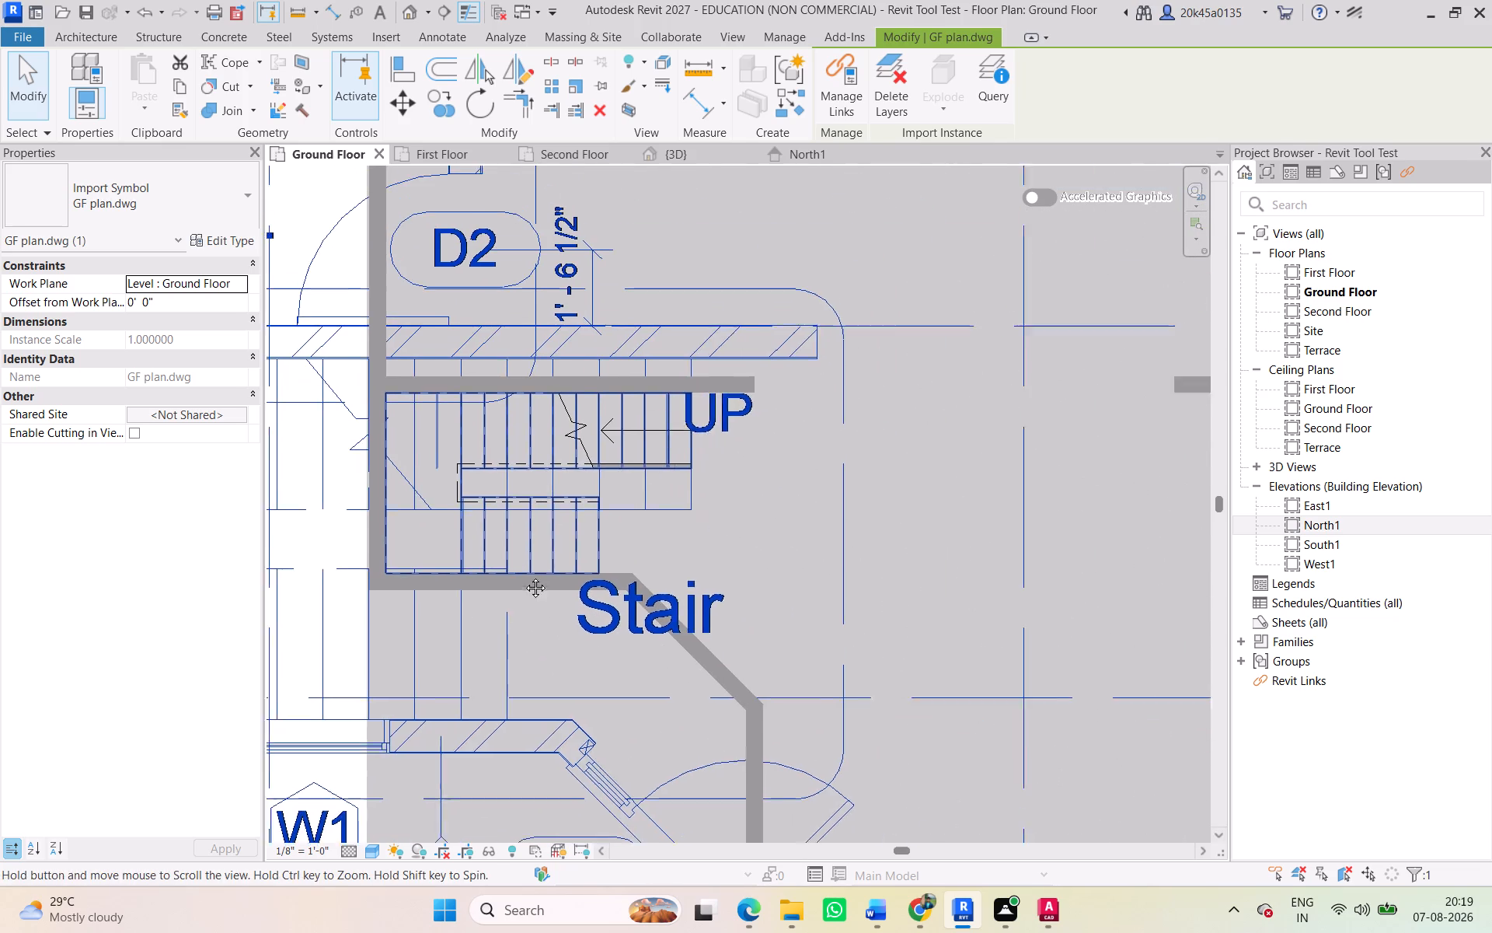
middle_click_drag(524, 576, 529, 589)
scroll(527, 532, "down", 4)
middle_click_drag(532, 528, 764, 528)
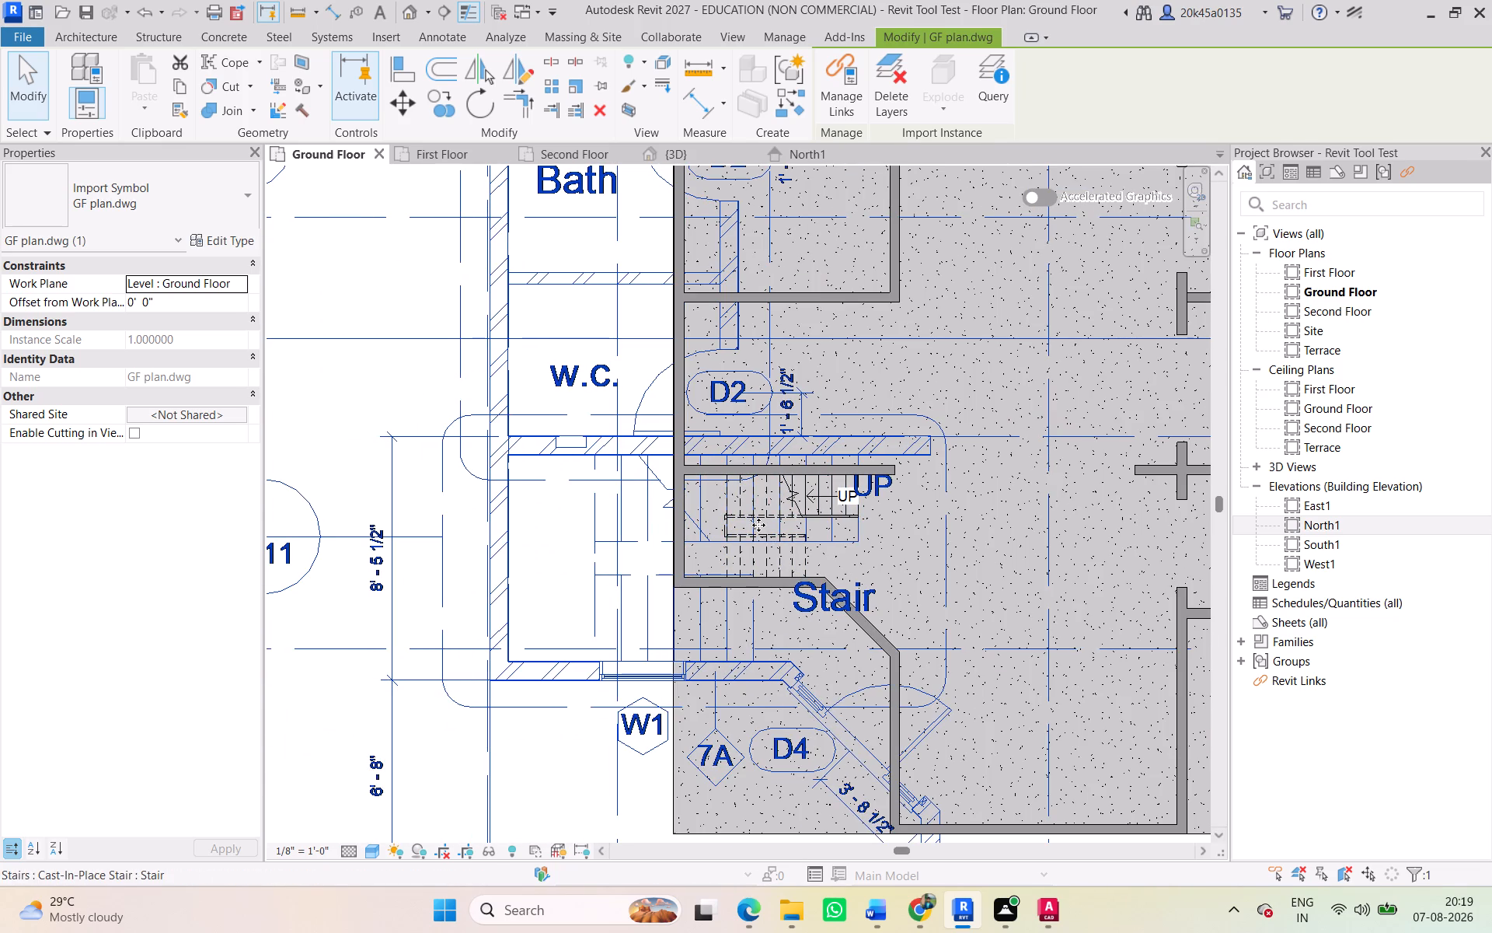
Compare the size and position of the whole Ground Floor Layout Plan with the modelled house walls and floor.
scroll(758, 525, "down", 9)
middle_click_drag(751, 526, 674, 526)
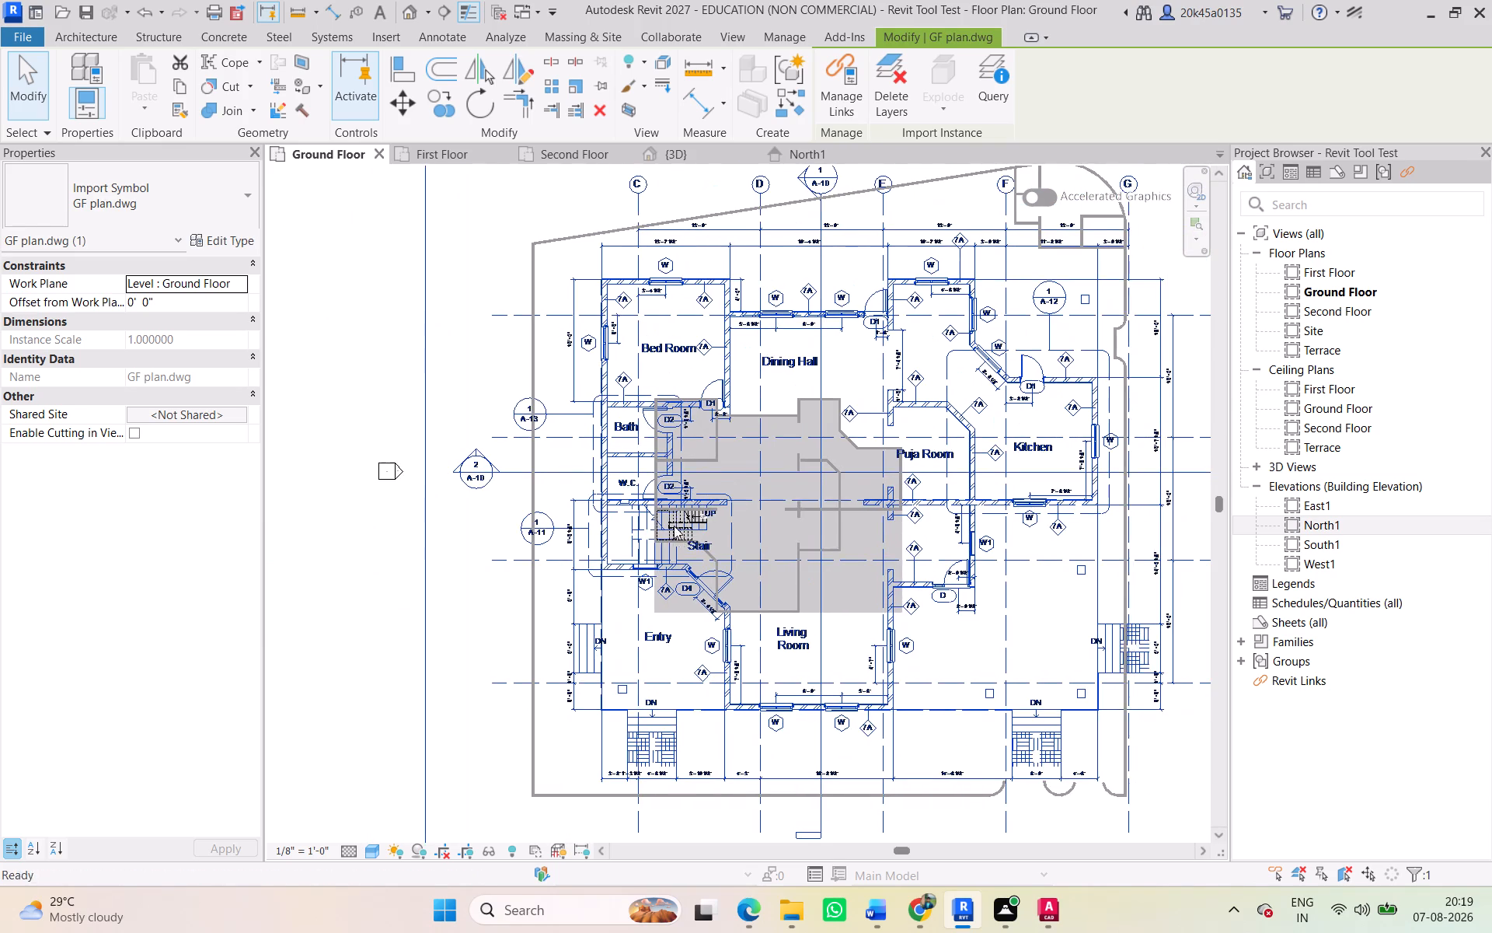
scroll(677, 522, "down", 3)
scroll(693, 513, "up", 2)
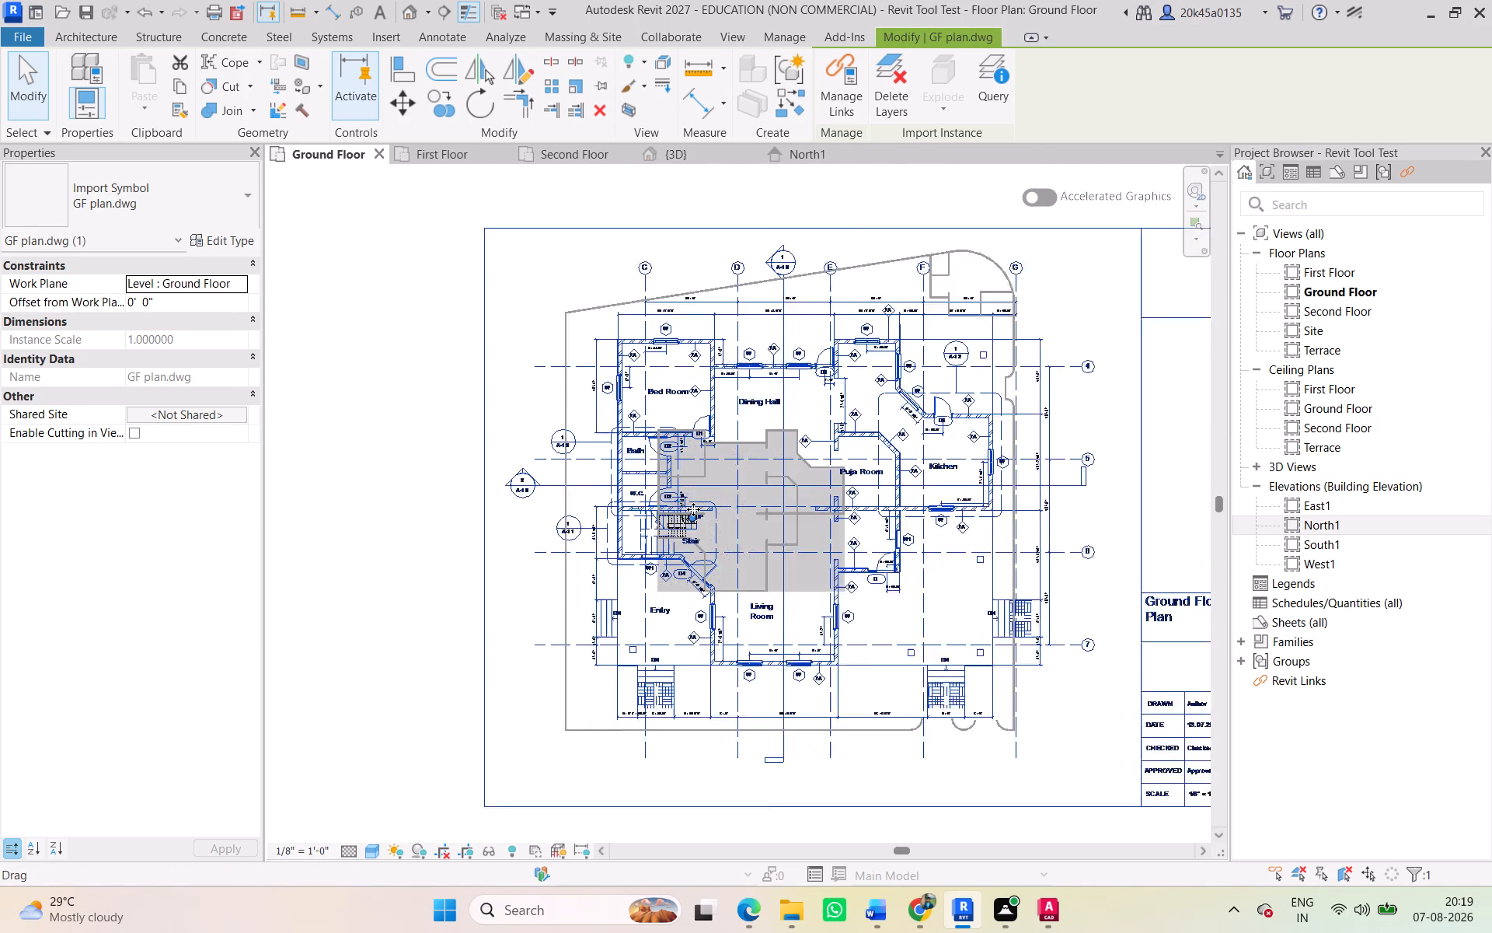
scroll(693, 509, "up", 2)
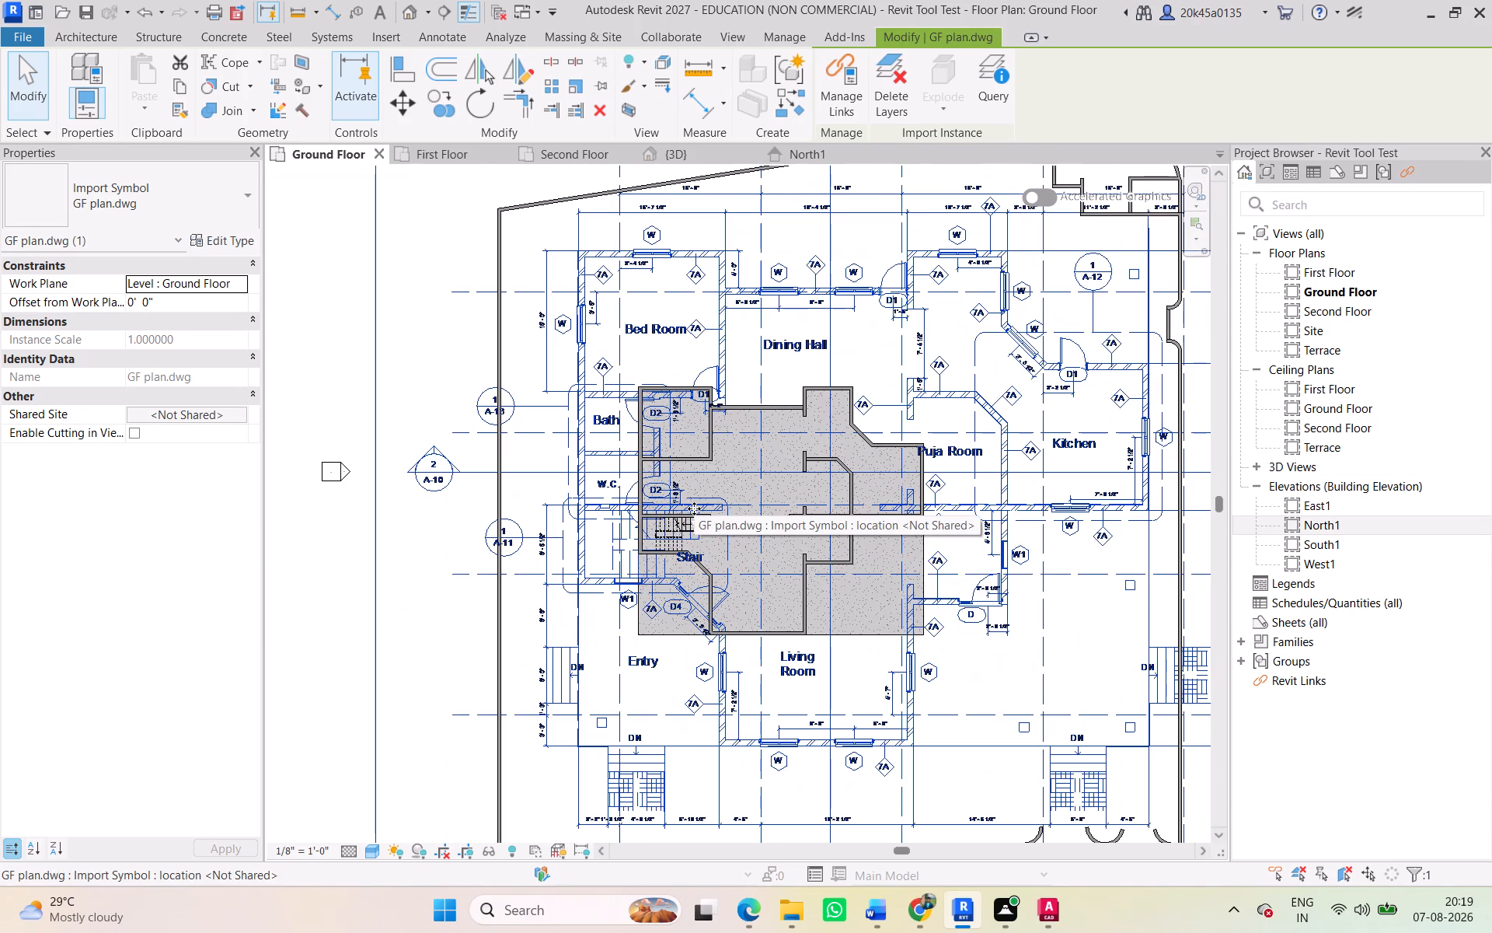
scroll(695, 508, "down", 2)
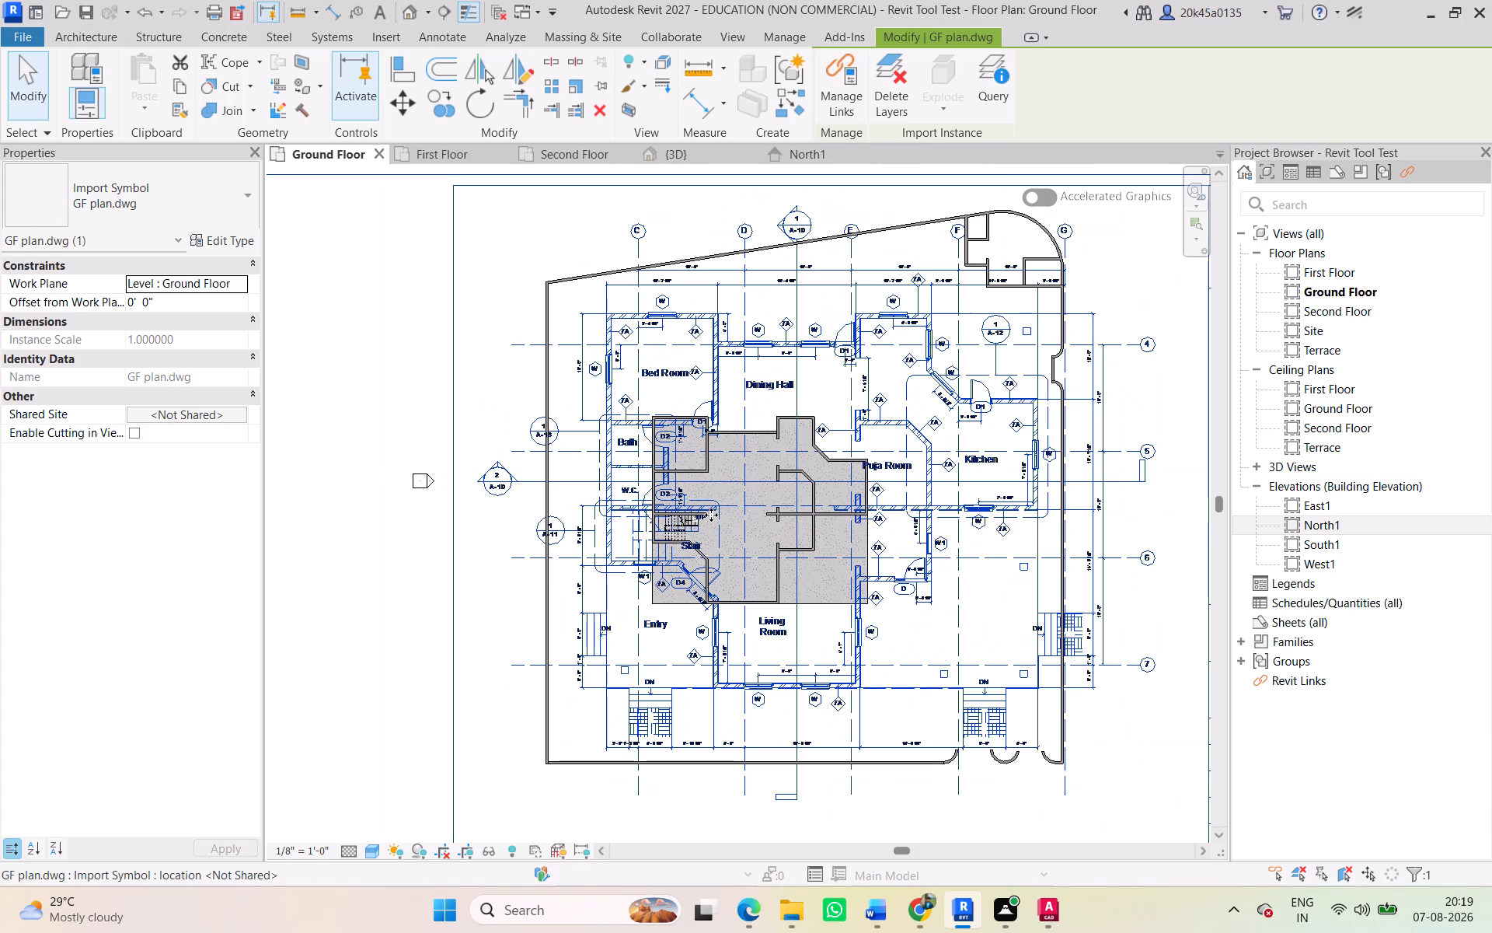
scroll(714, 518, "down", 4)
middle_click_drag(719, 522, 772, 535)
scroll(776, 526, "down", 2)
middle_click_drag(776, 526, 851, 525)
scroll(806, 519, "down", 2)
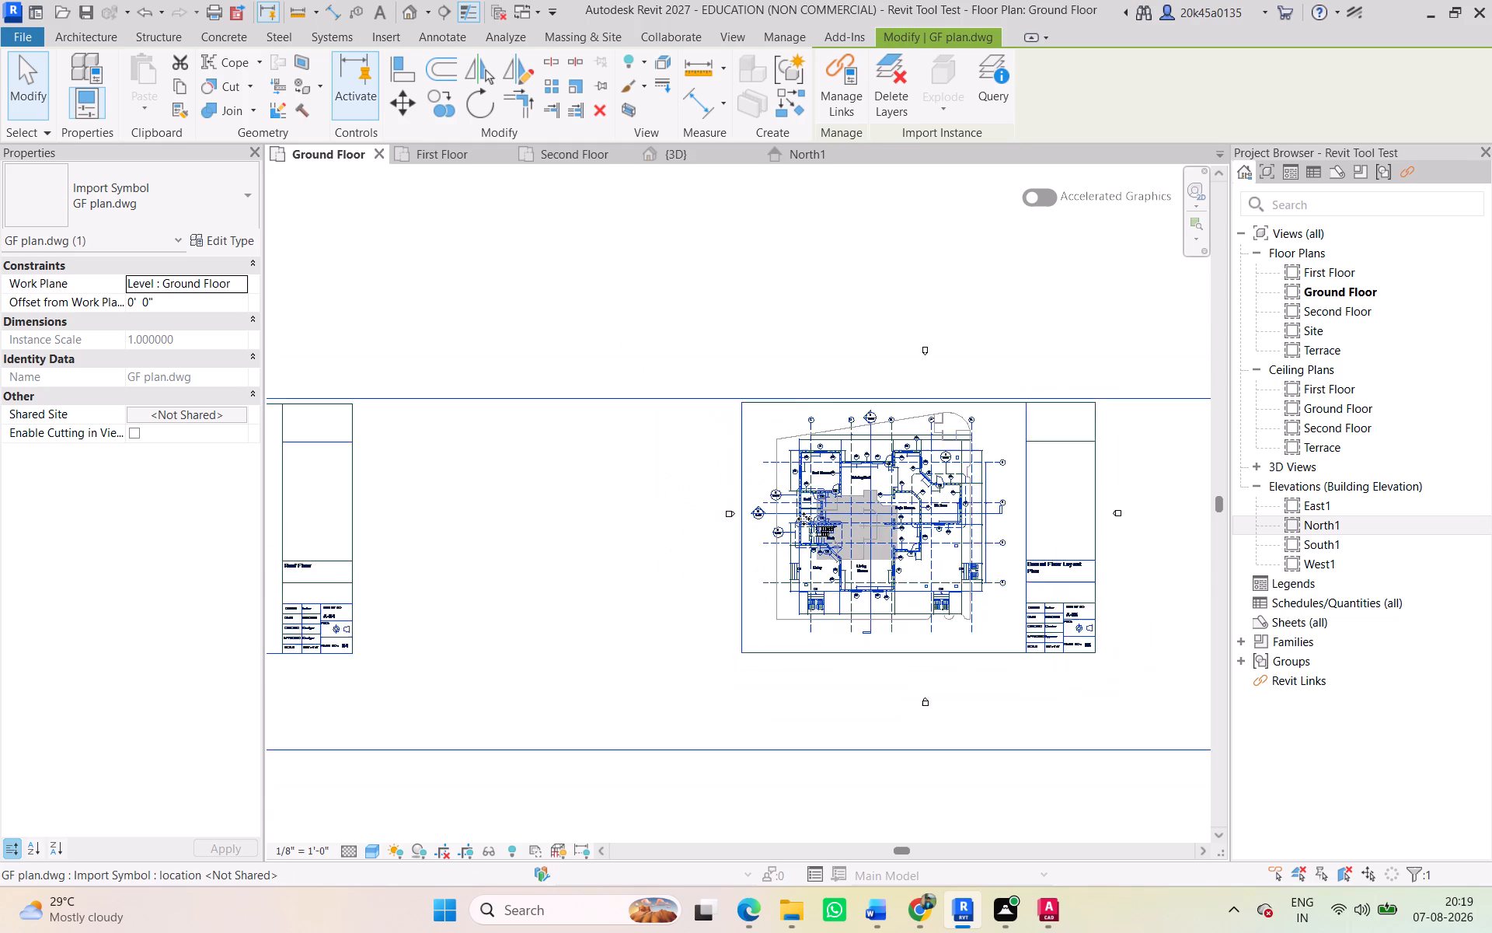
middle_click_drag(804, 521, 887, 515)
scroll(821, 507, "down", 3)
middle_click_drag(821, 507, 863, 503)
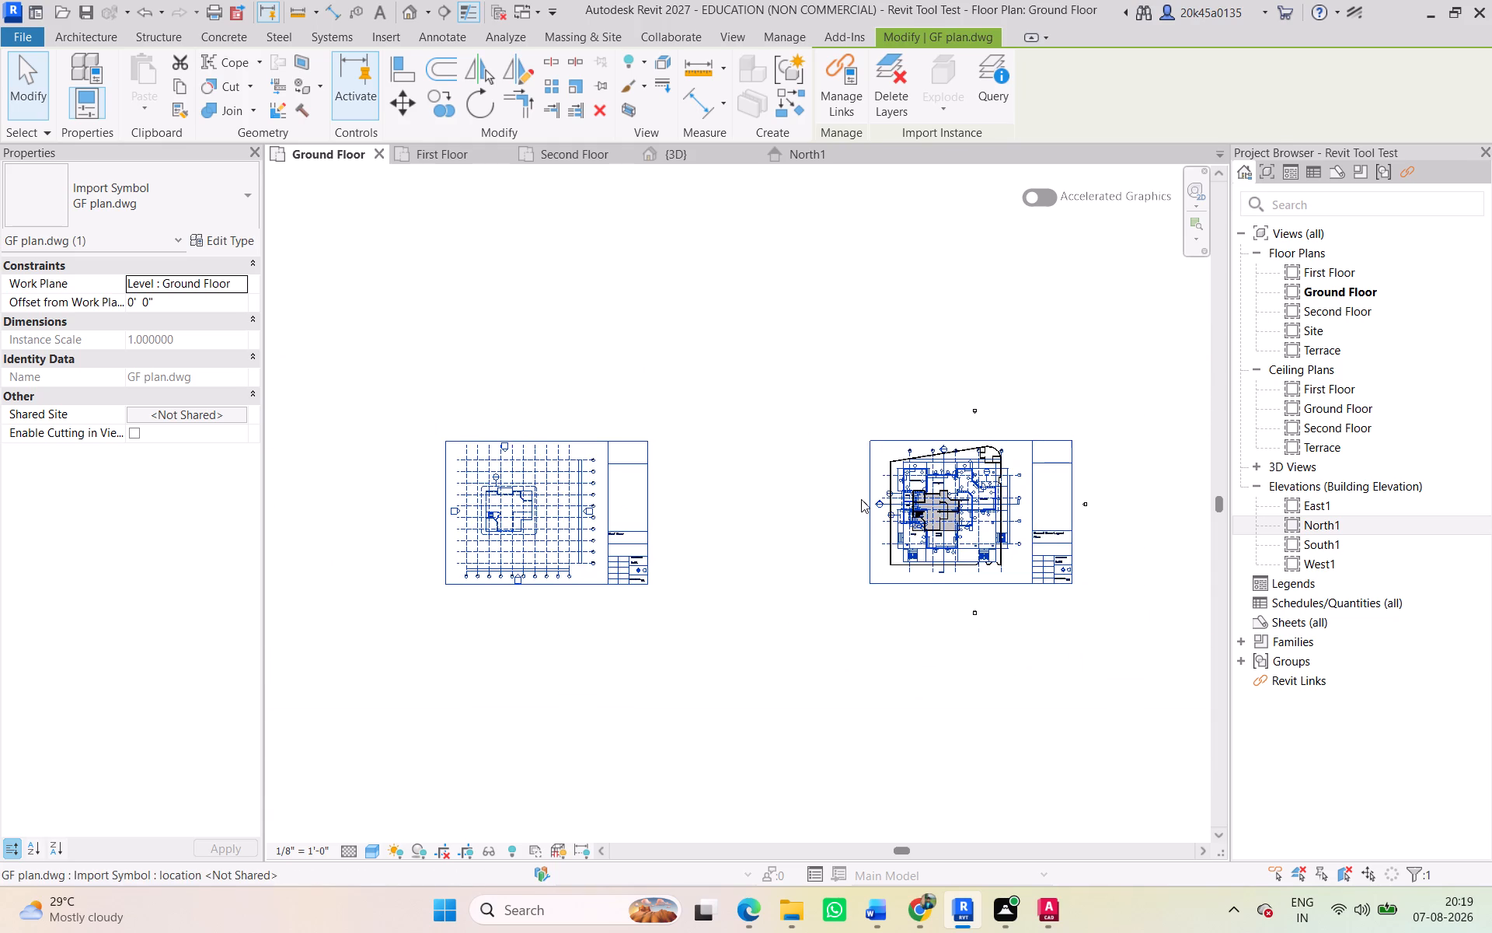
scroll(958, 515, "up", 9)
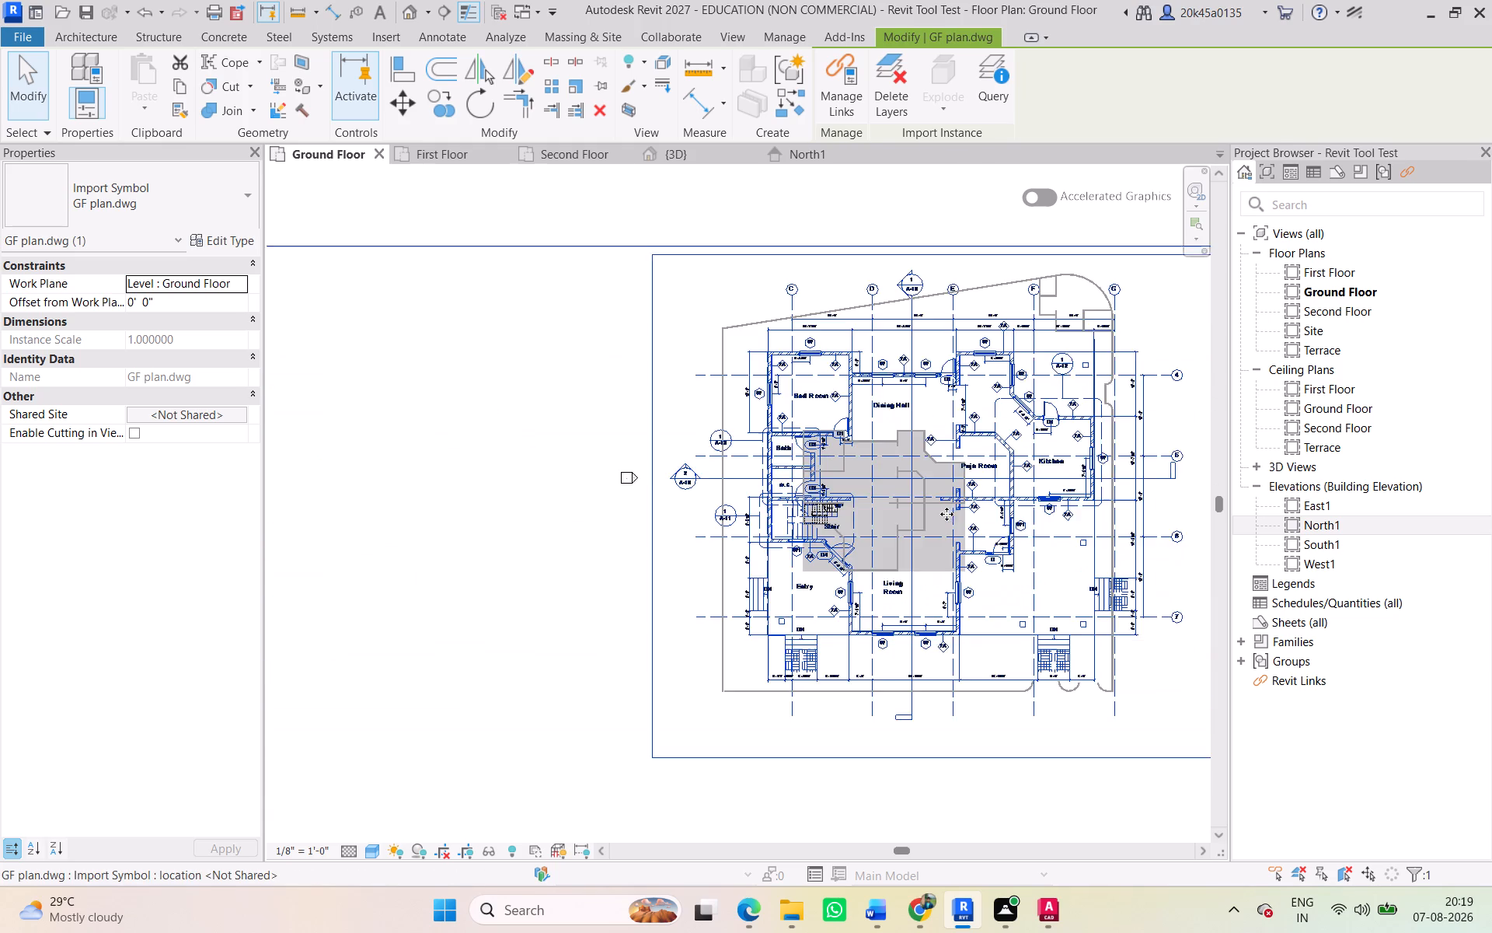
middle_click_drag(916, 541, 826, 581)
scroll(898, 557, "up", 1)
scroll(831, 550, "up", 4)
middle_click_drag(831, 557, 811, 603)
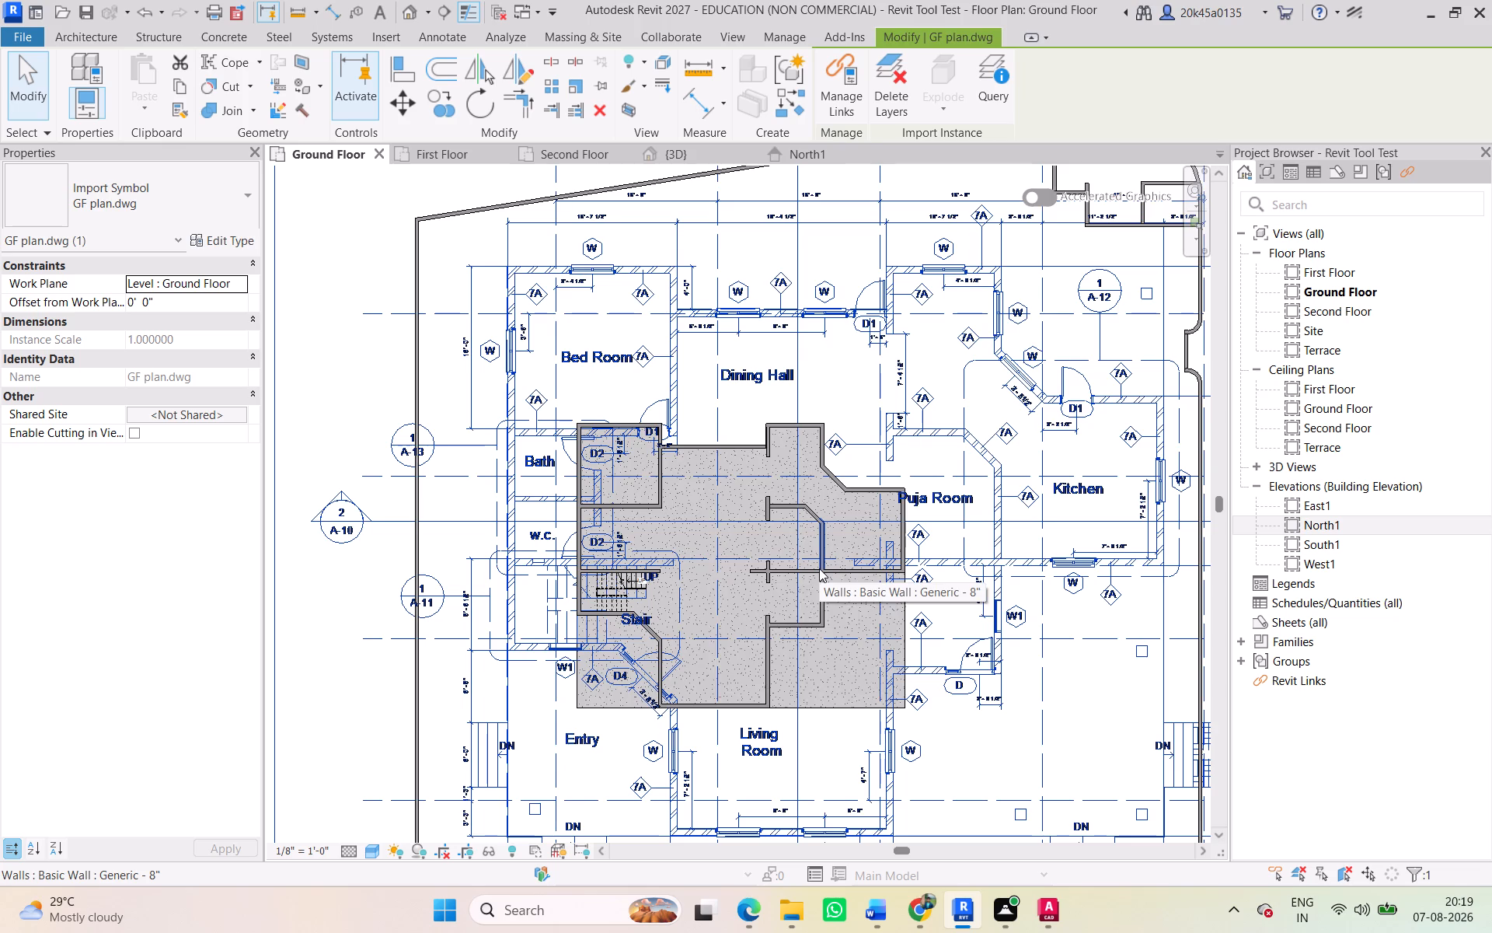
Examine the row of linked plan sheets, from the Ground Floor Layout Plan through the First Floor Plan to the Ground Floor Plan.
scroll(819, 568, "down", 9)
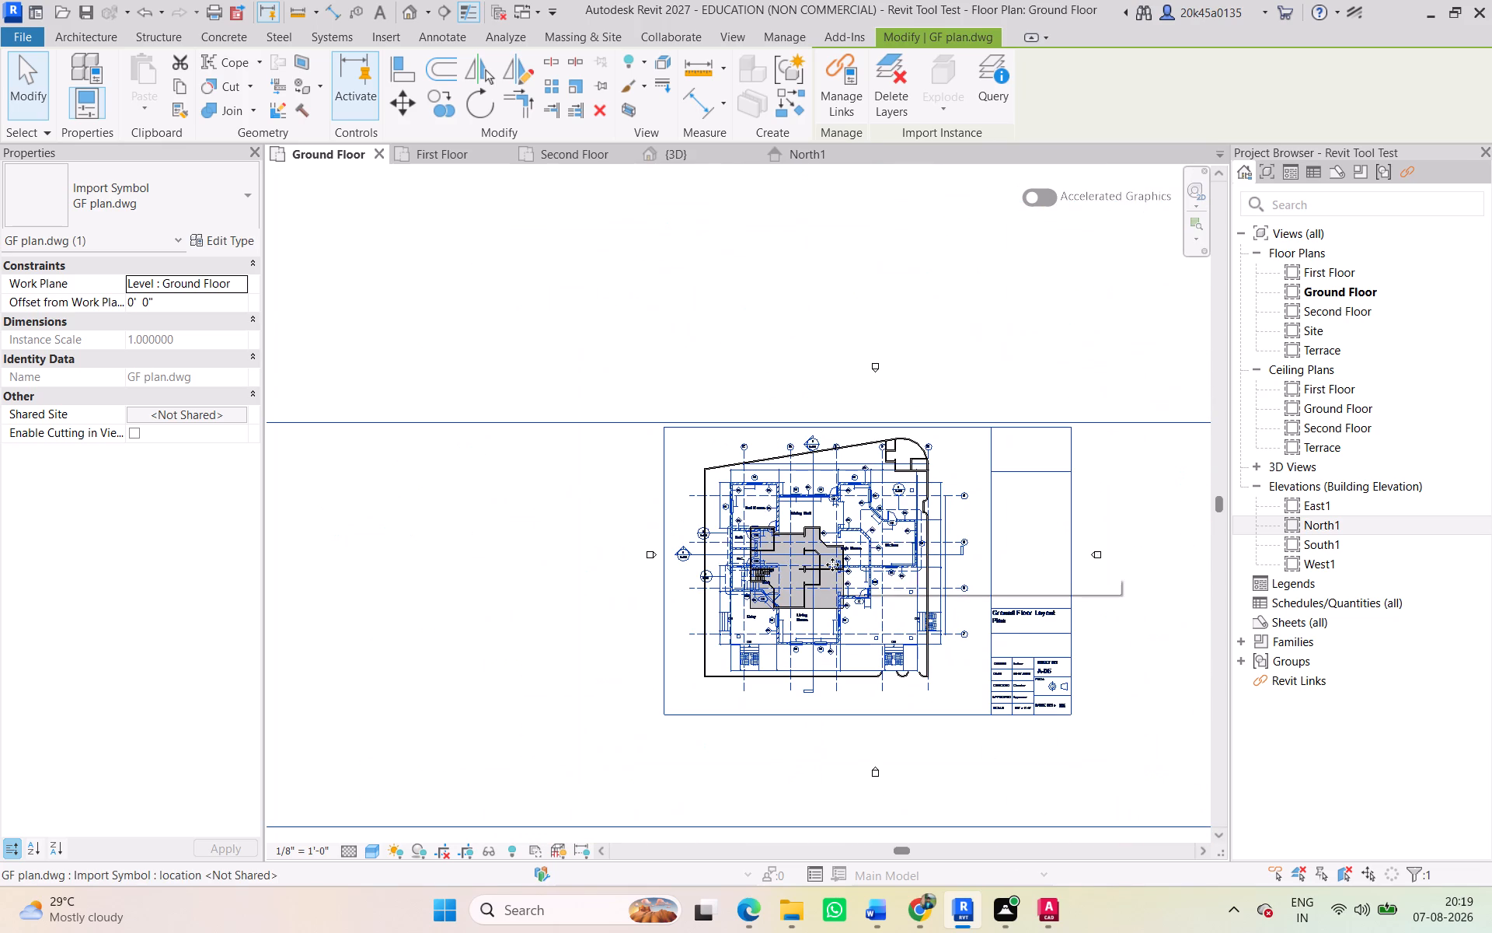
scroll(832, 564, "down", 8)
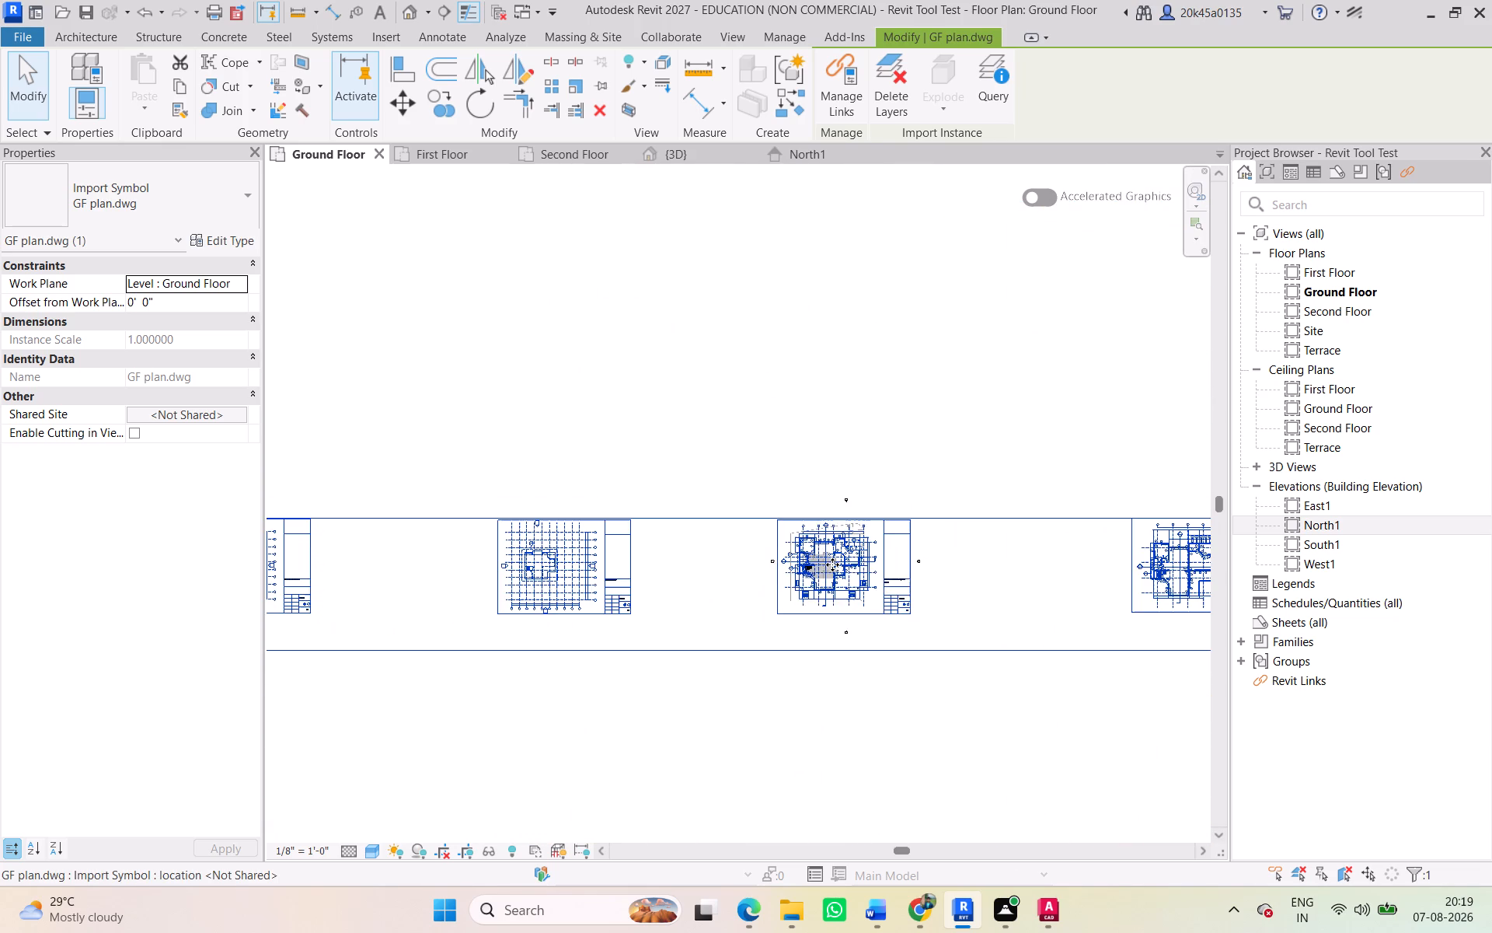
scroll(542, 582, "down", 3)
middle_click_drag(546, 582, 710, 567)
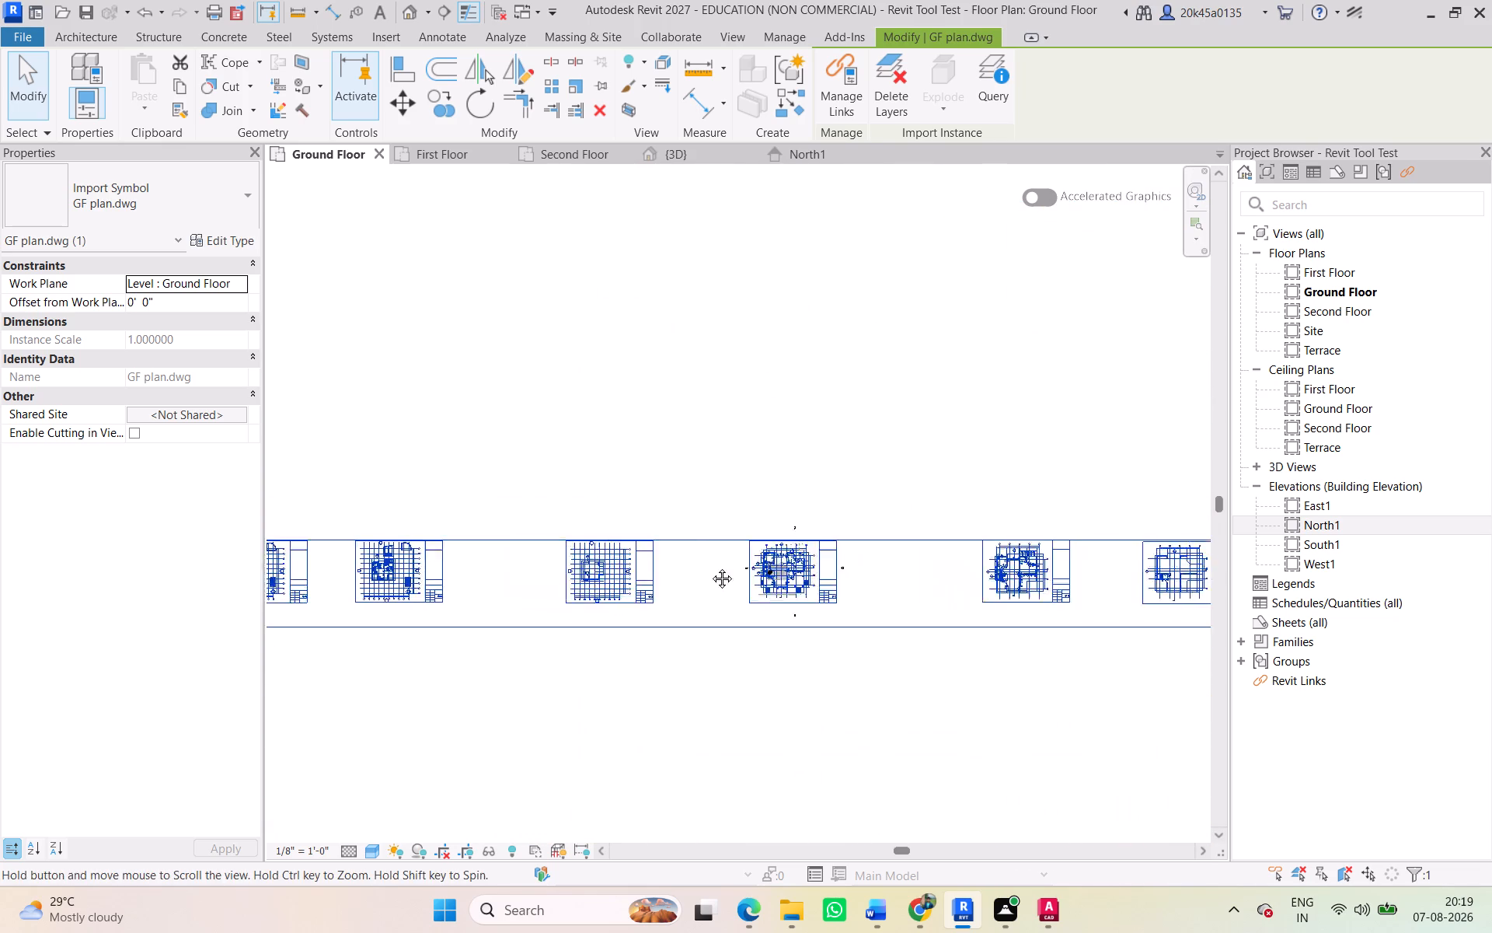
middle_click_drag(710, 567, 799, 554)
scroll(629, 525, "down", 1)
middle_click_drag(640, 528, 809, 529)
scroll(543, 547, "up", 8)
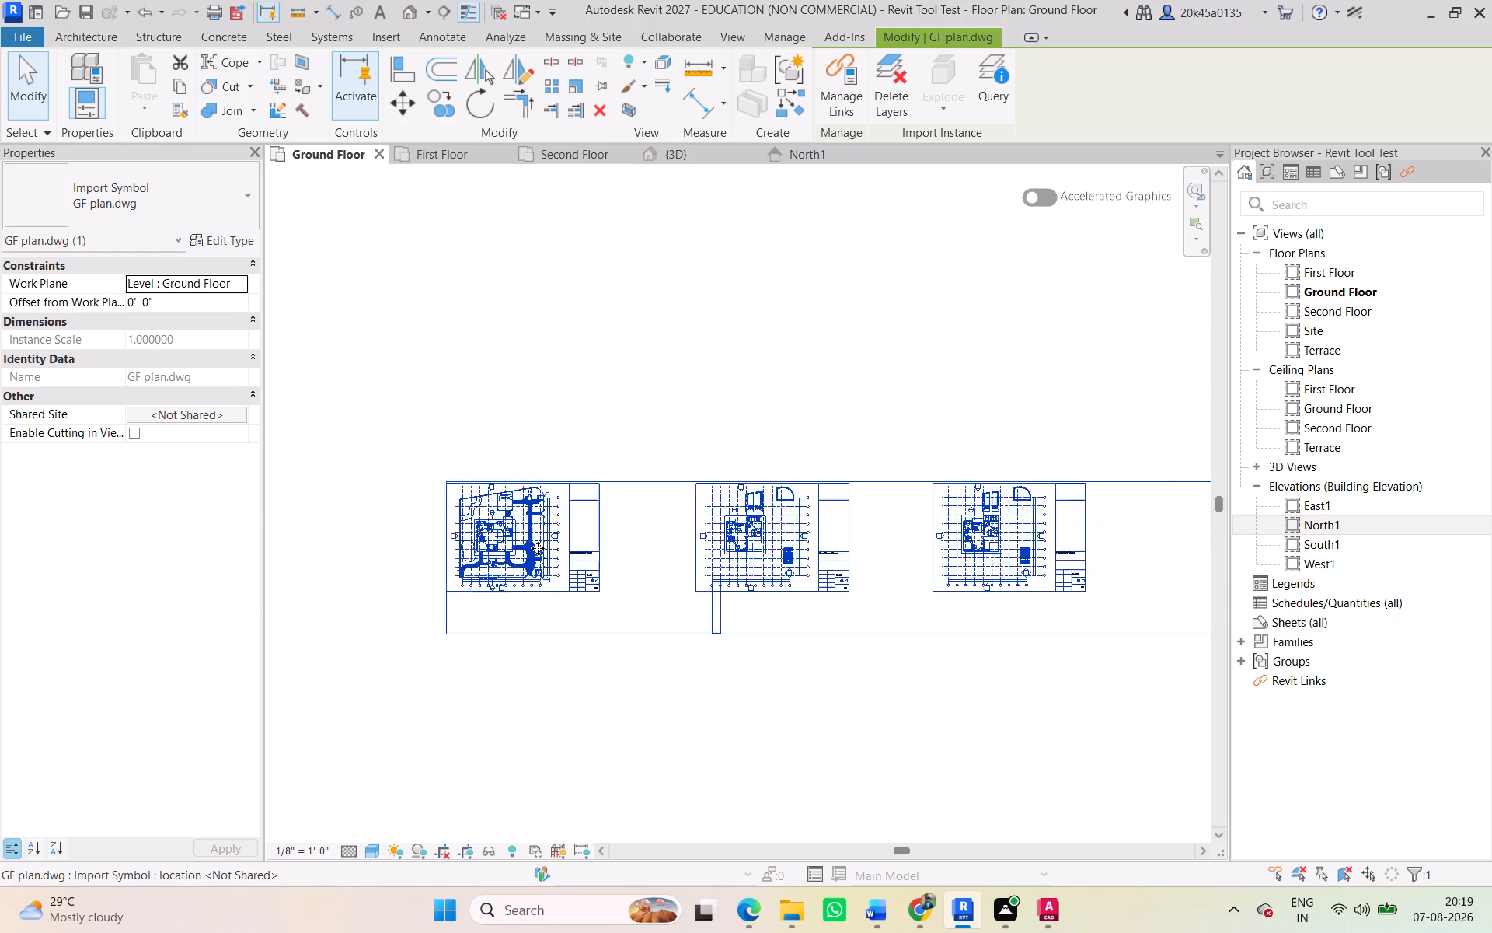
scroll(538, 548, "up", 6)
scroll(642, 496, "down", 3)
middle_click_drag(601, 516, 348, 521)
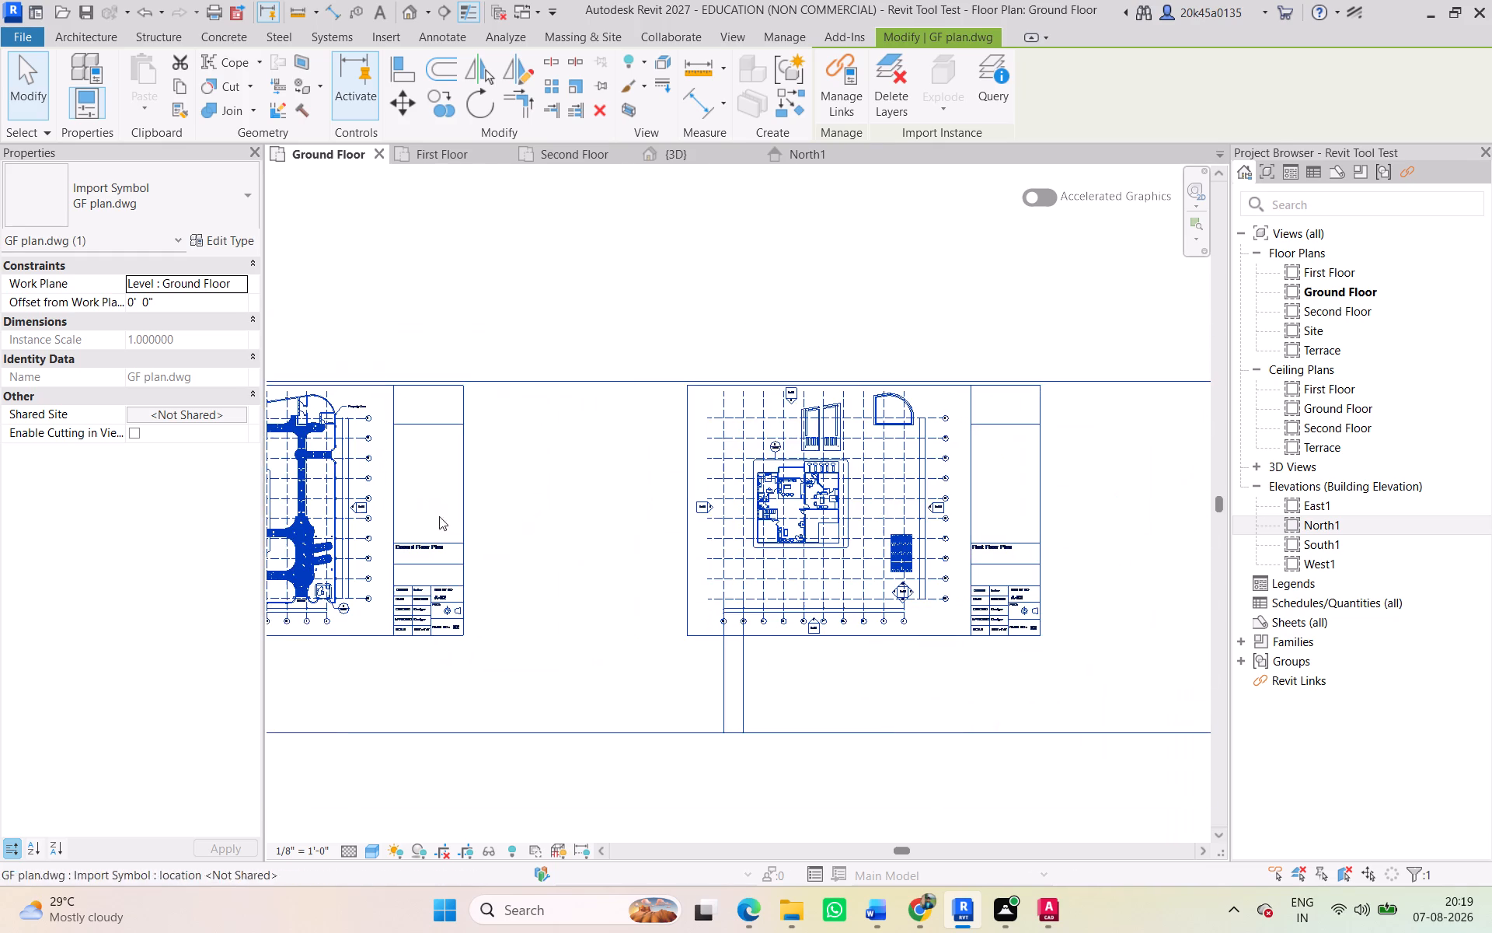
middle_click_drag(770, 512, 416, 536)
middle_click_drag(873, 527, 447, 536)
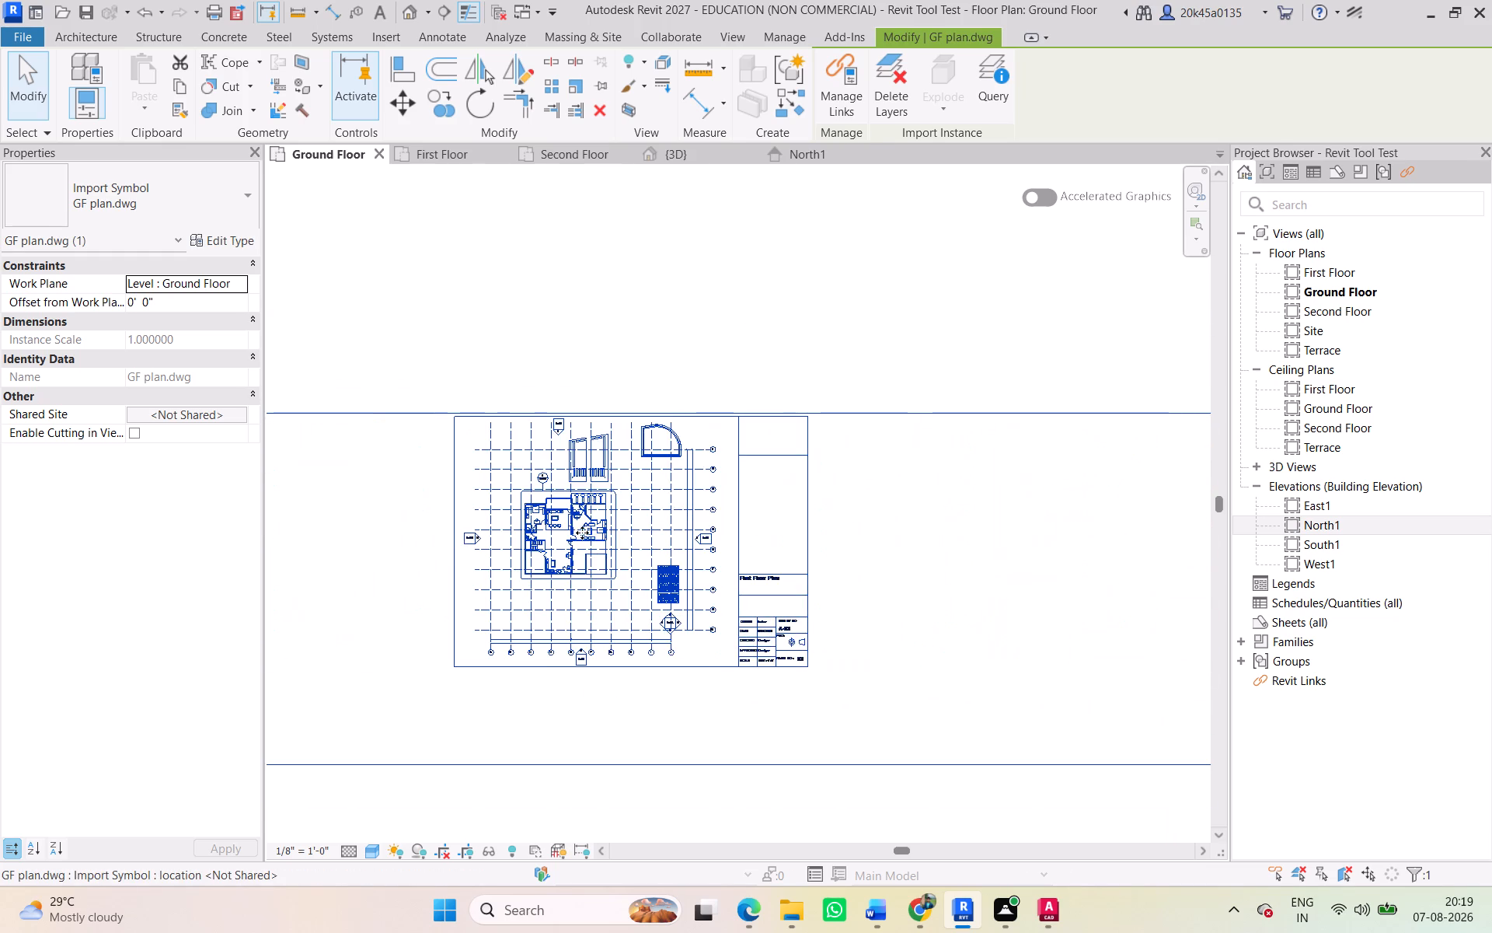
scroll(586, 531, "up", 5)
scroll(584, 530, "down", 4)
middle_click_drag(586, 530, 1157, 530)
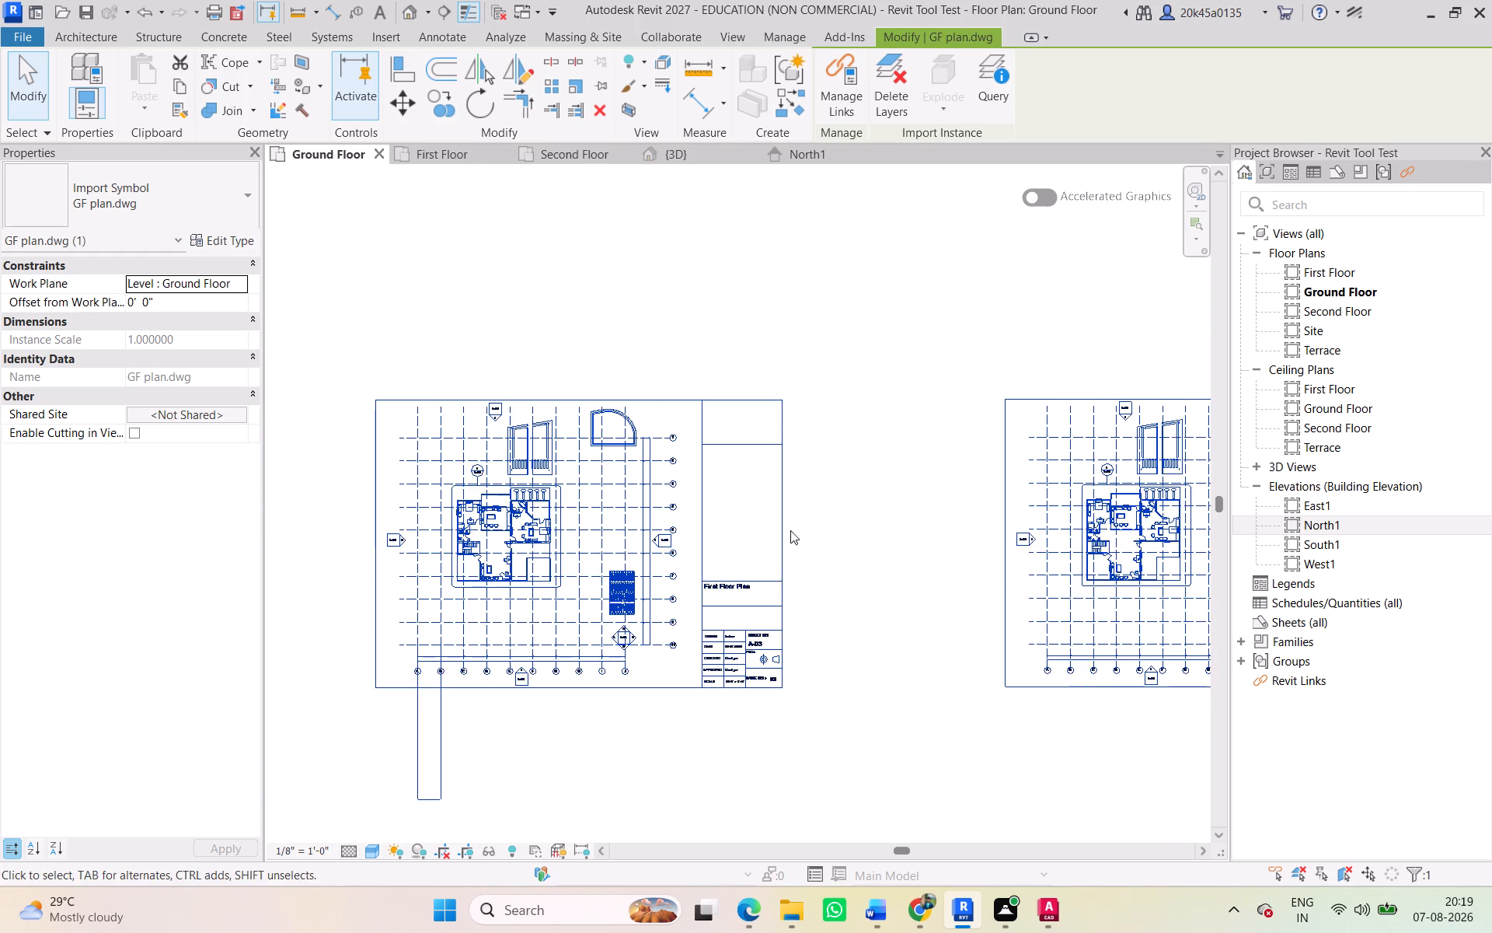
middle_click_drag(728, 529, 1124, 533)
middle_click_drag(560, 515, 905, 526)
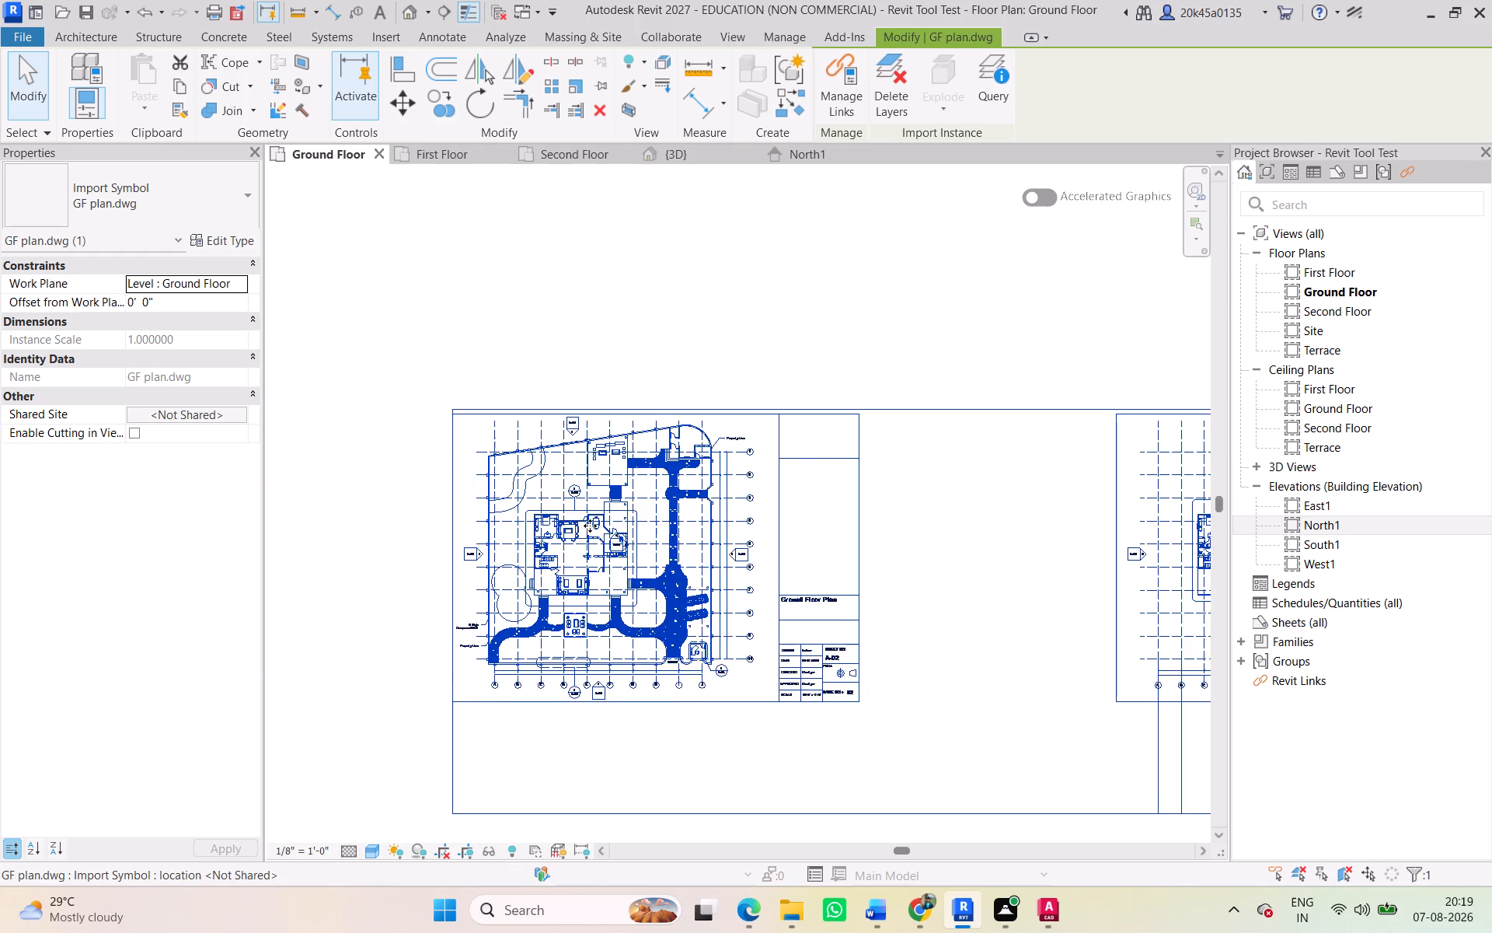
Examine the house layout and stair area on the linked Ground Floor Plan sheet A-02.
scroll(584, 528, "up", 4)
middle_click_drag(584, 528, 652, 487)
scroll(591, 616, "up", 4)
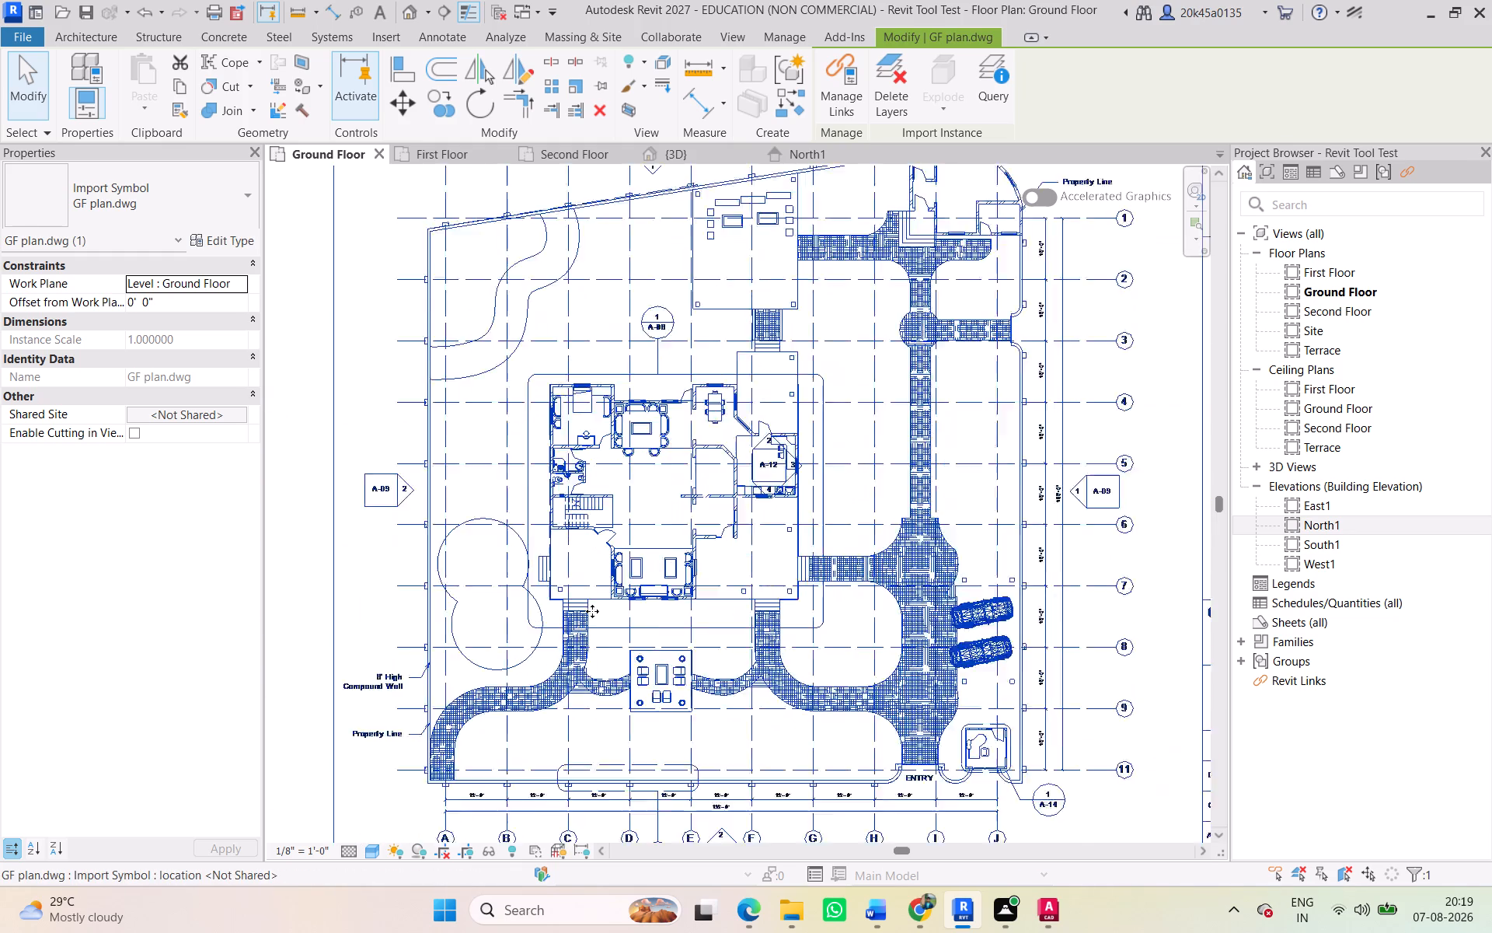
scroll(592, 611, "up", 1)
scroll(597, 461, "up", 7)
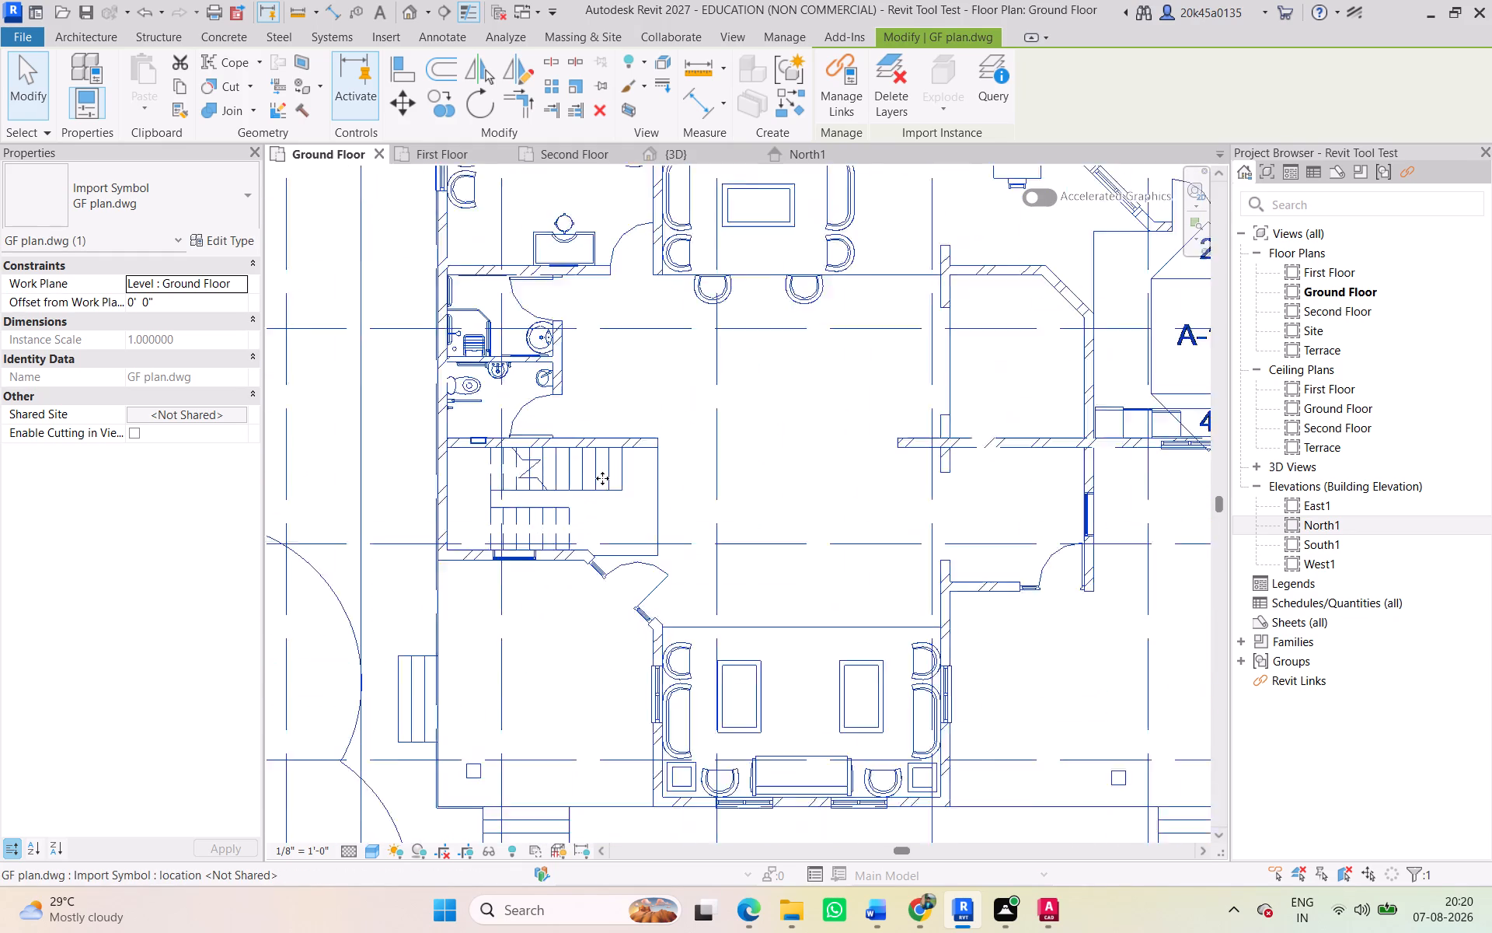
scroll(602, 478, "up", 2)
middle_click_drag(607, 496, 528, 544)
scroll(528, 544, "up", 1)
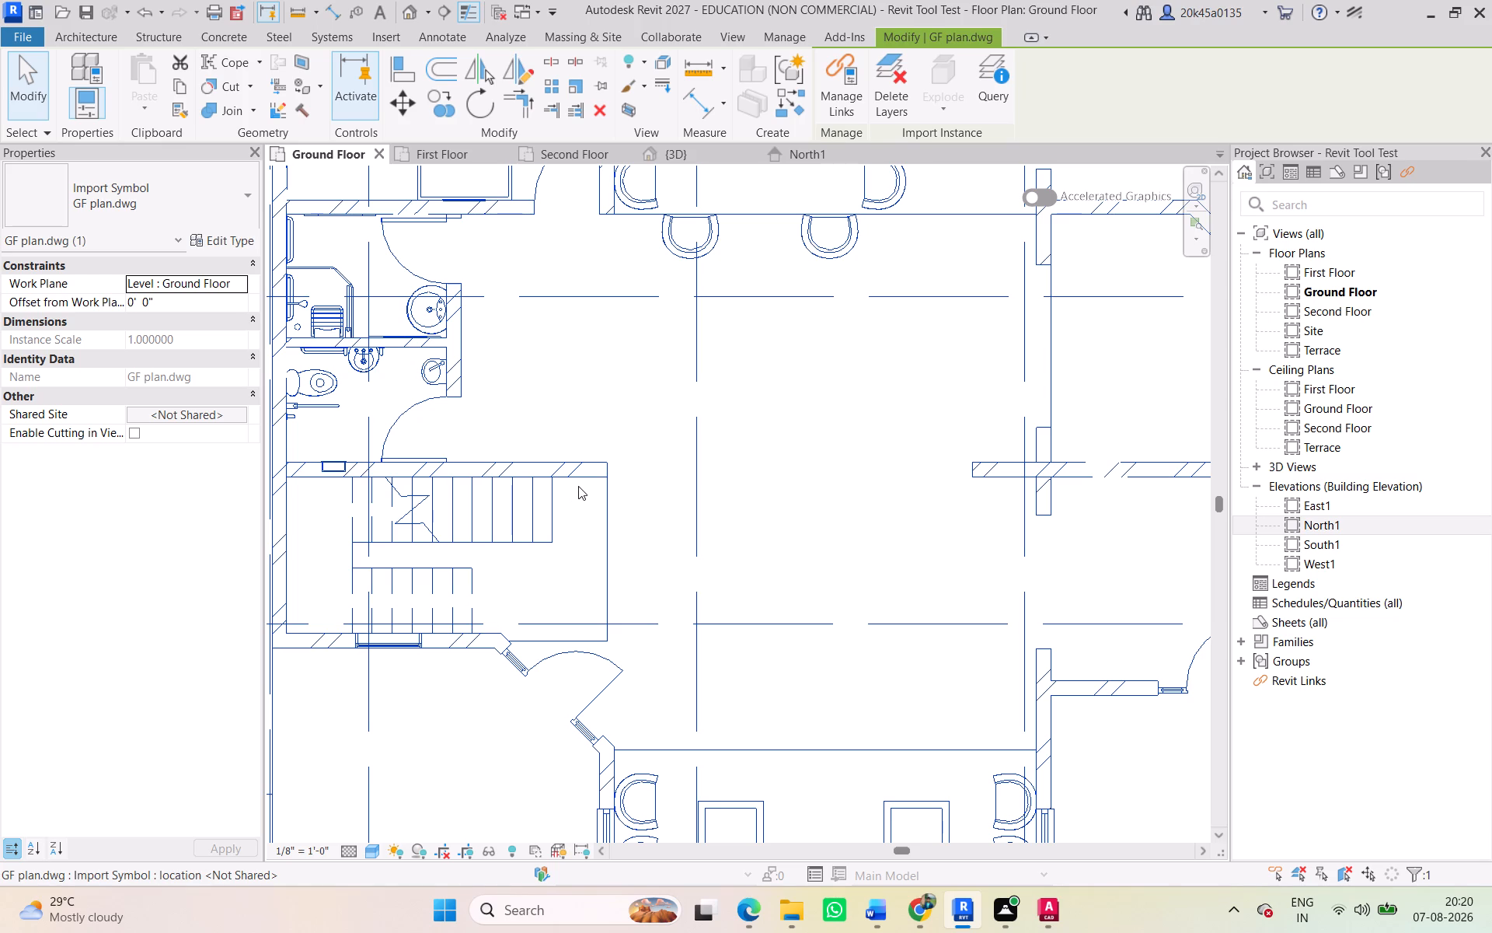
Switch to GF plan.dwg in AutoCAD and examine the stair and house layout on the Ground Floor Plan sheet A-02.
key("alt+Tab")
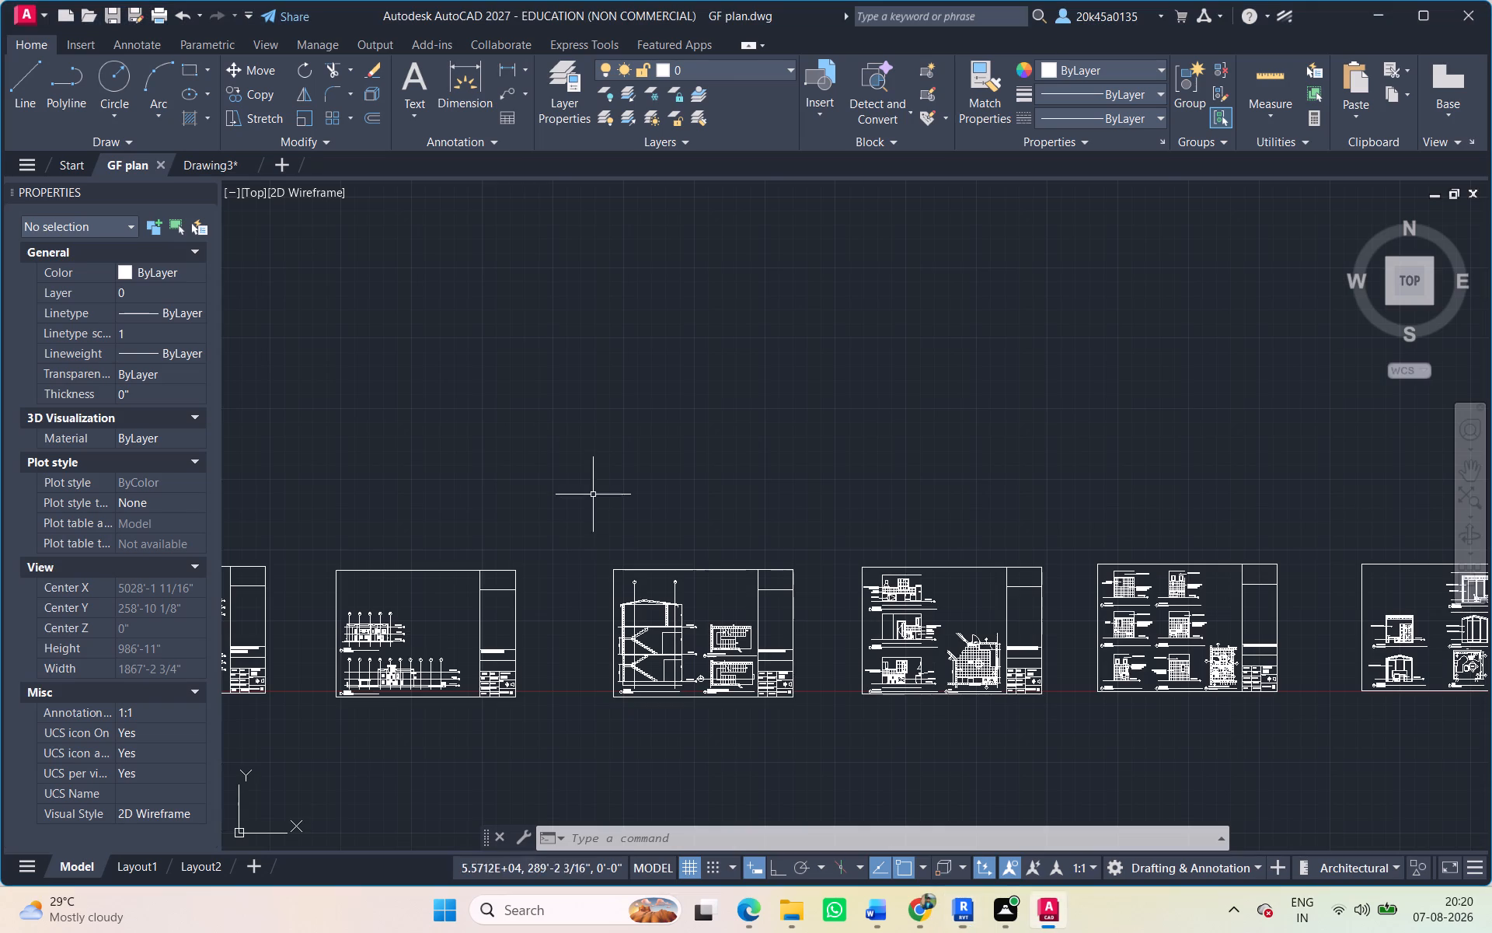
scroll(427, 491, "down", 2)
middle_click_drag(429, 500, 824, 460)
middle_click_drag(507, 513, 915, 520)
middle_click_drag(535, 524, 995, 524)
scroll(627, 523, "up", 4)
middle_click_drag(482, 517, 859, 510)
scroll(563, 484, "up", 1)
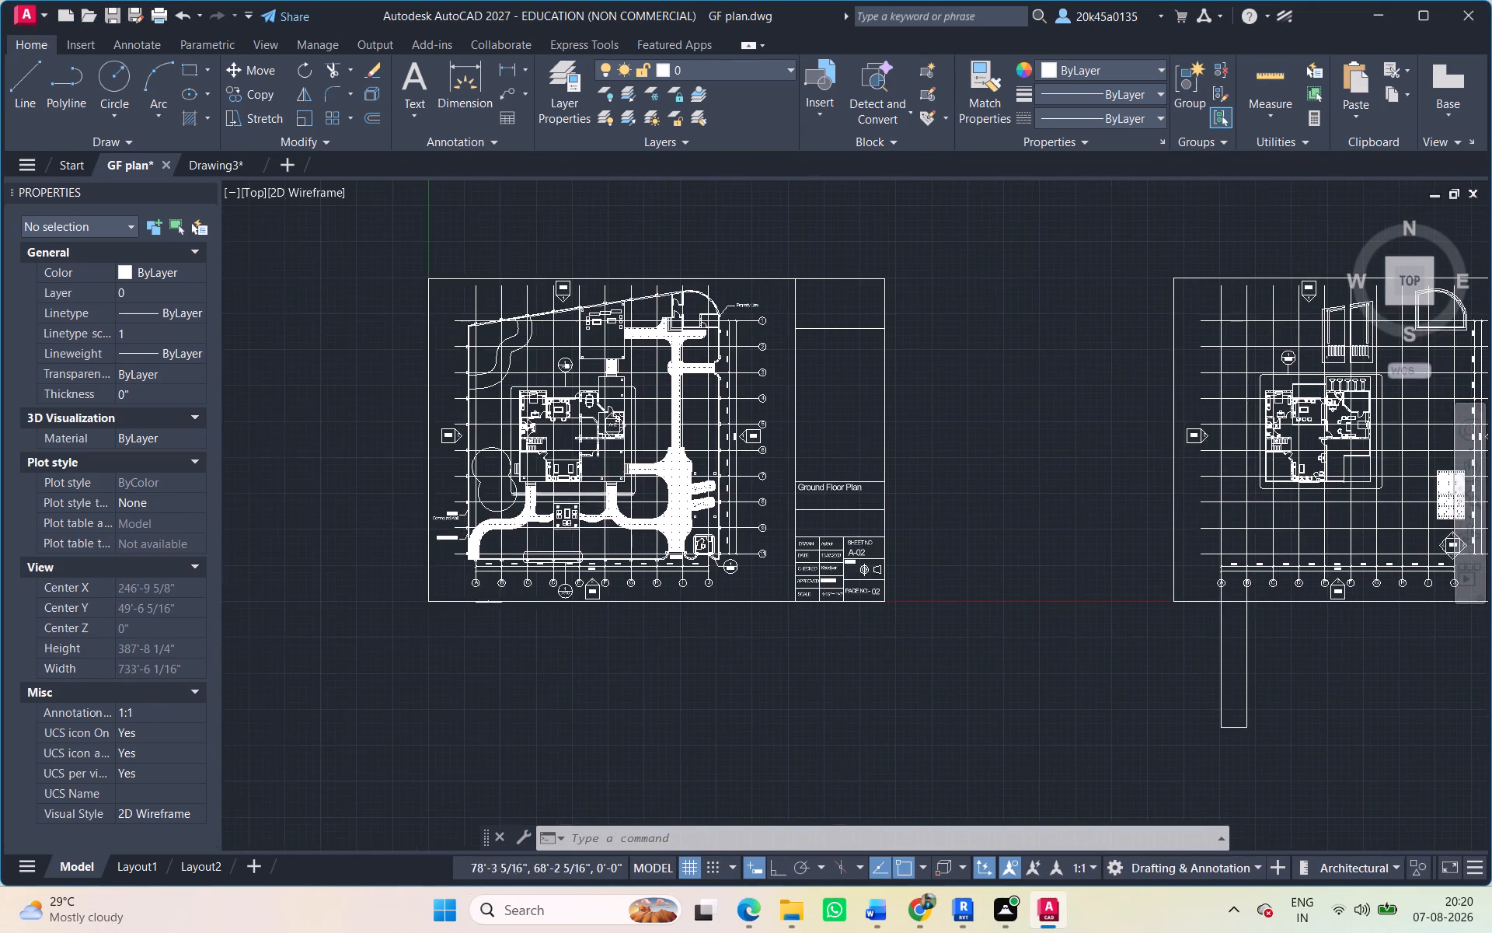
scroll(563, 484, "up", 3)
middle_click_drag(567, 480, 678, 697)
scroll(527, 433, "up", 3)
middle_click_drag(578, 543, 595, 693)
scroll(516, 608, "up", 1)
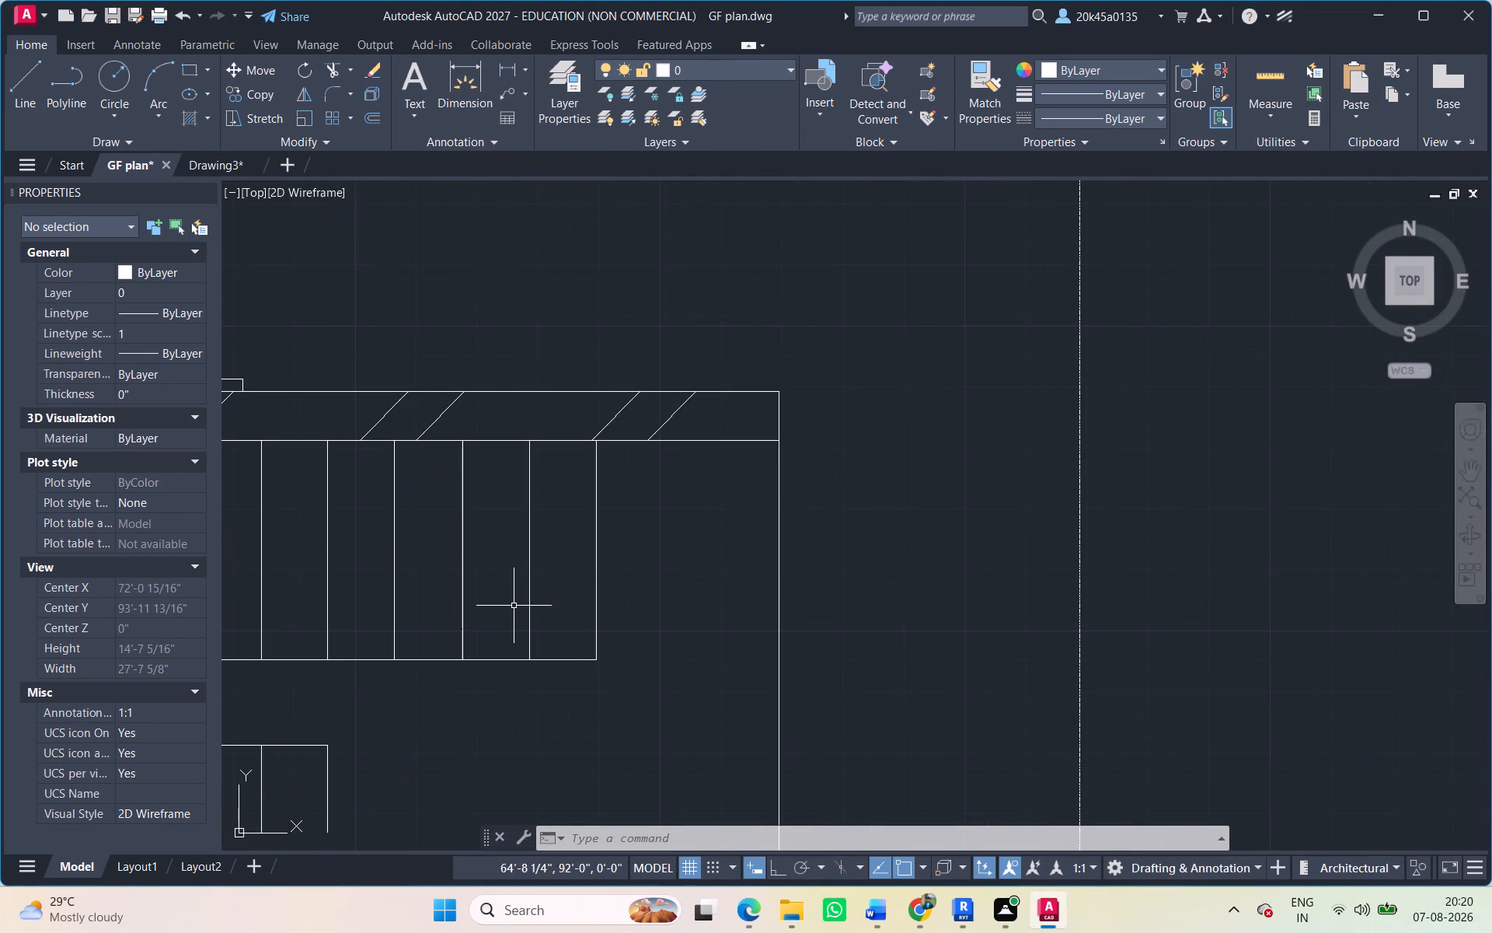
scroll(540, 587, "down", 5)
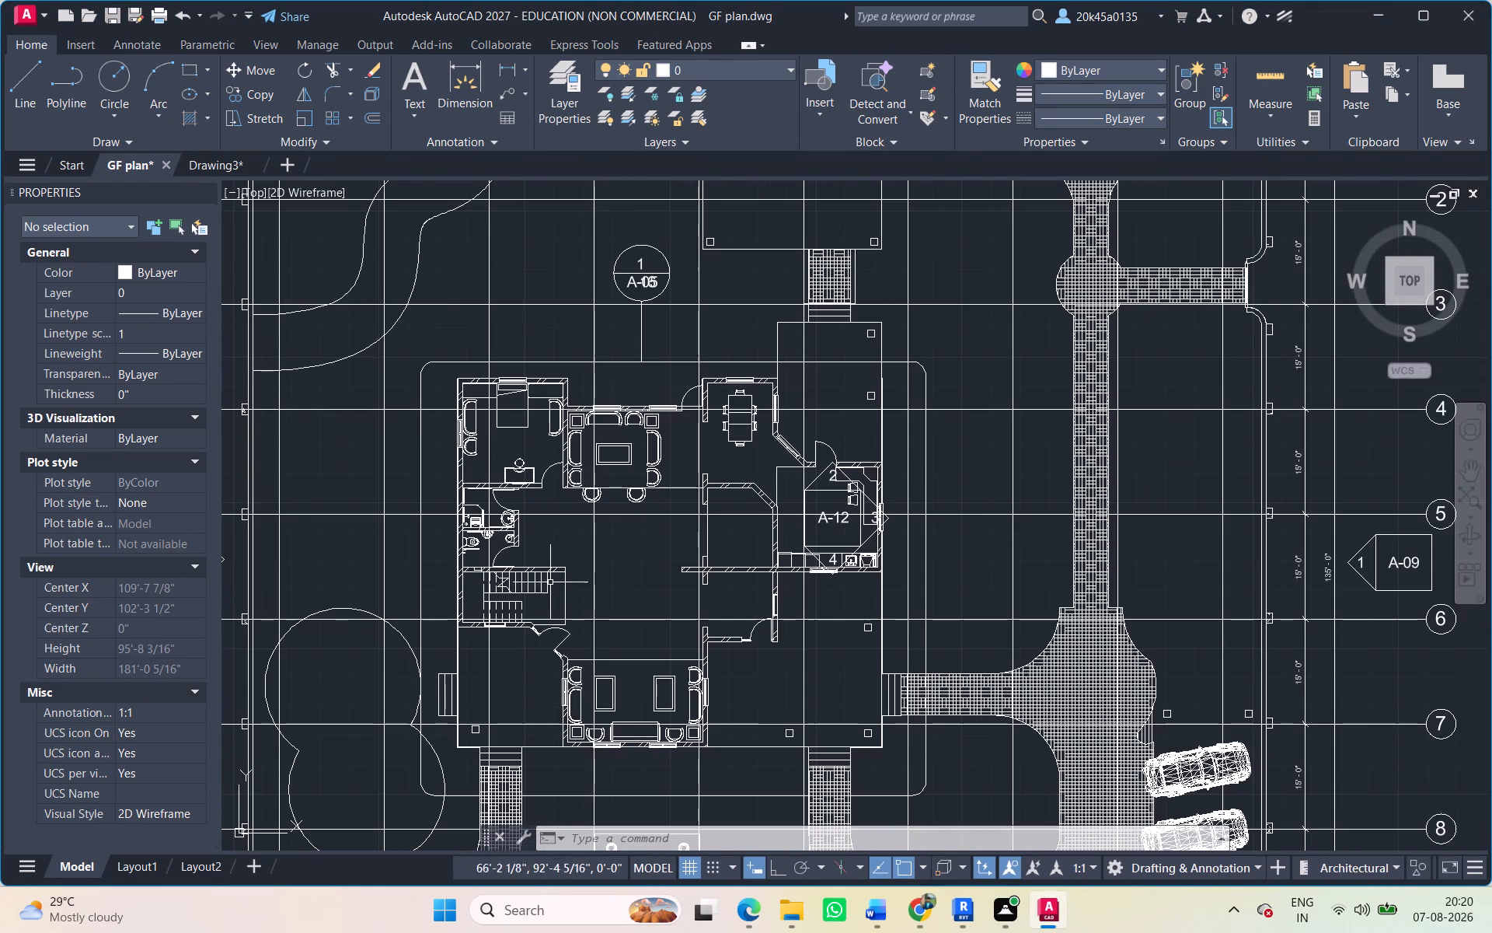
key("alt+Tab")
key("alt+Tab")
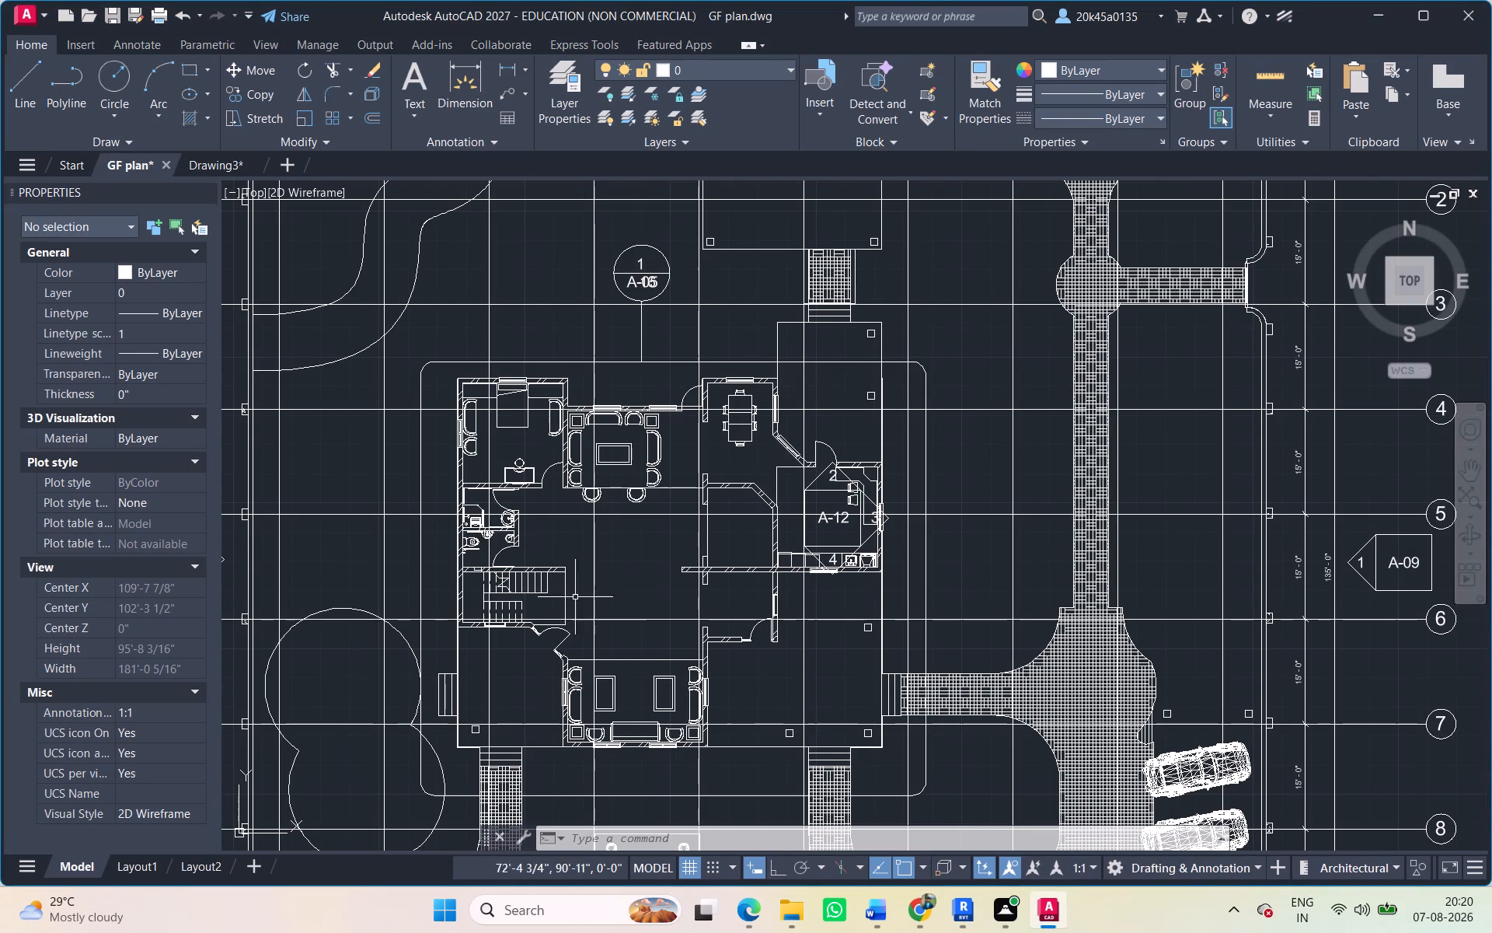
Add a linear dimension across the end tread of the upper stair flight on the Ground Floor Plan sheet.
scroll(555, 599, "up", 4)
middle_click_drag(555, 603, 572, 637)
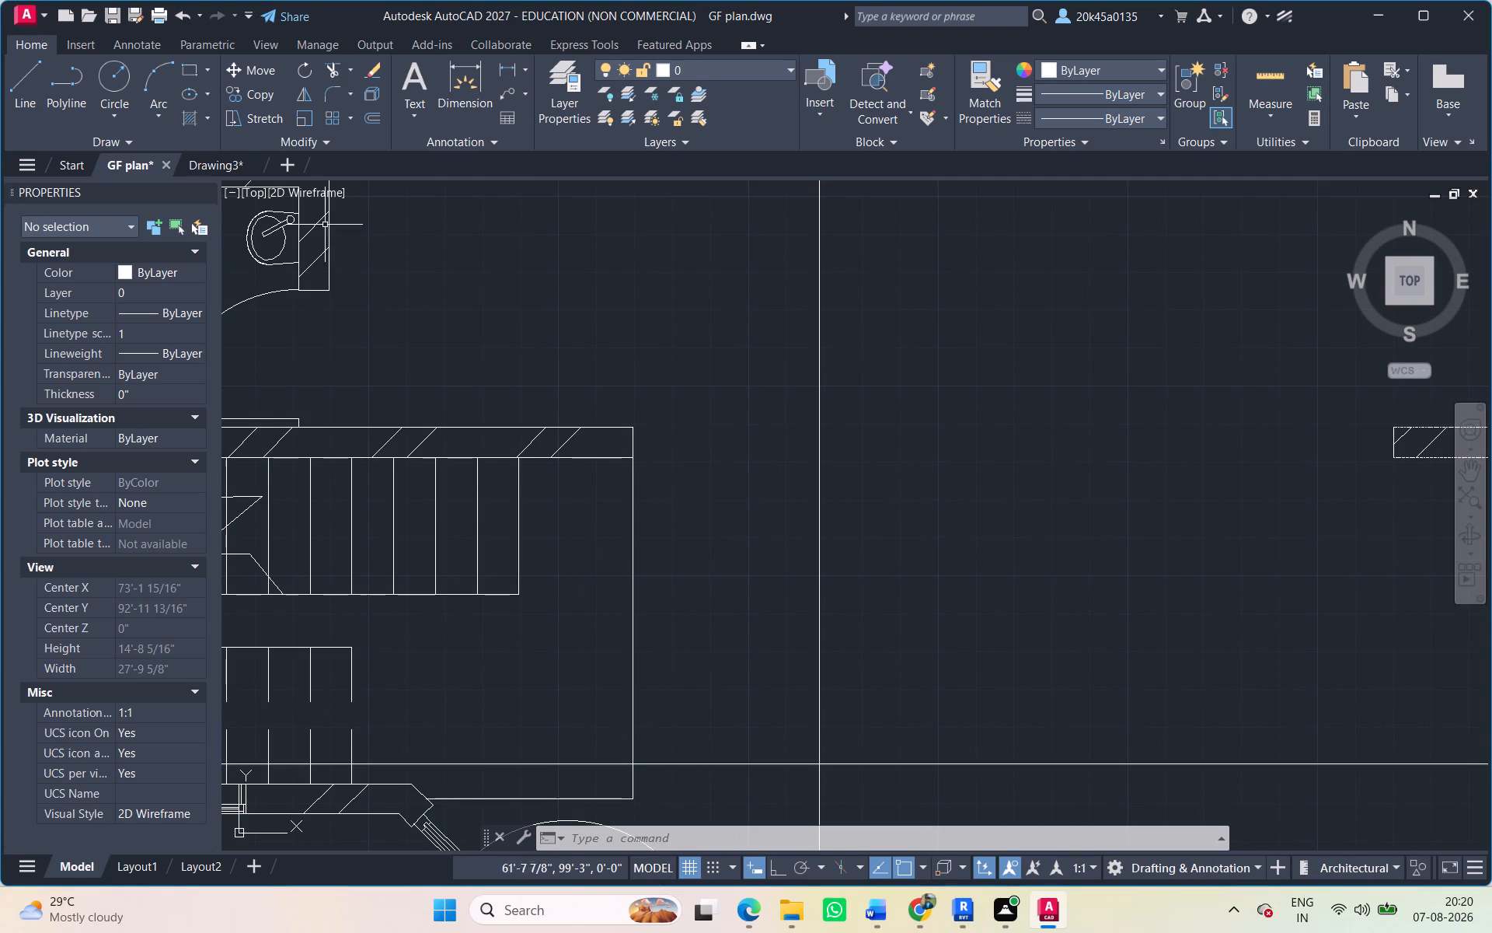
left_click(506, 67)
scroll(511, 597, "up", 3)
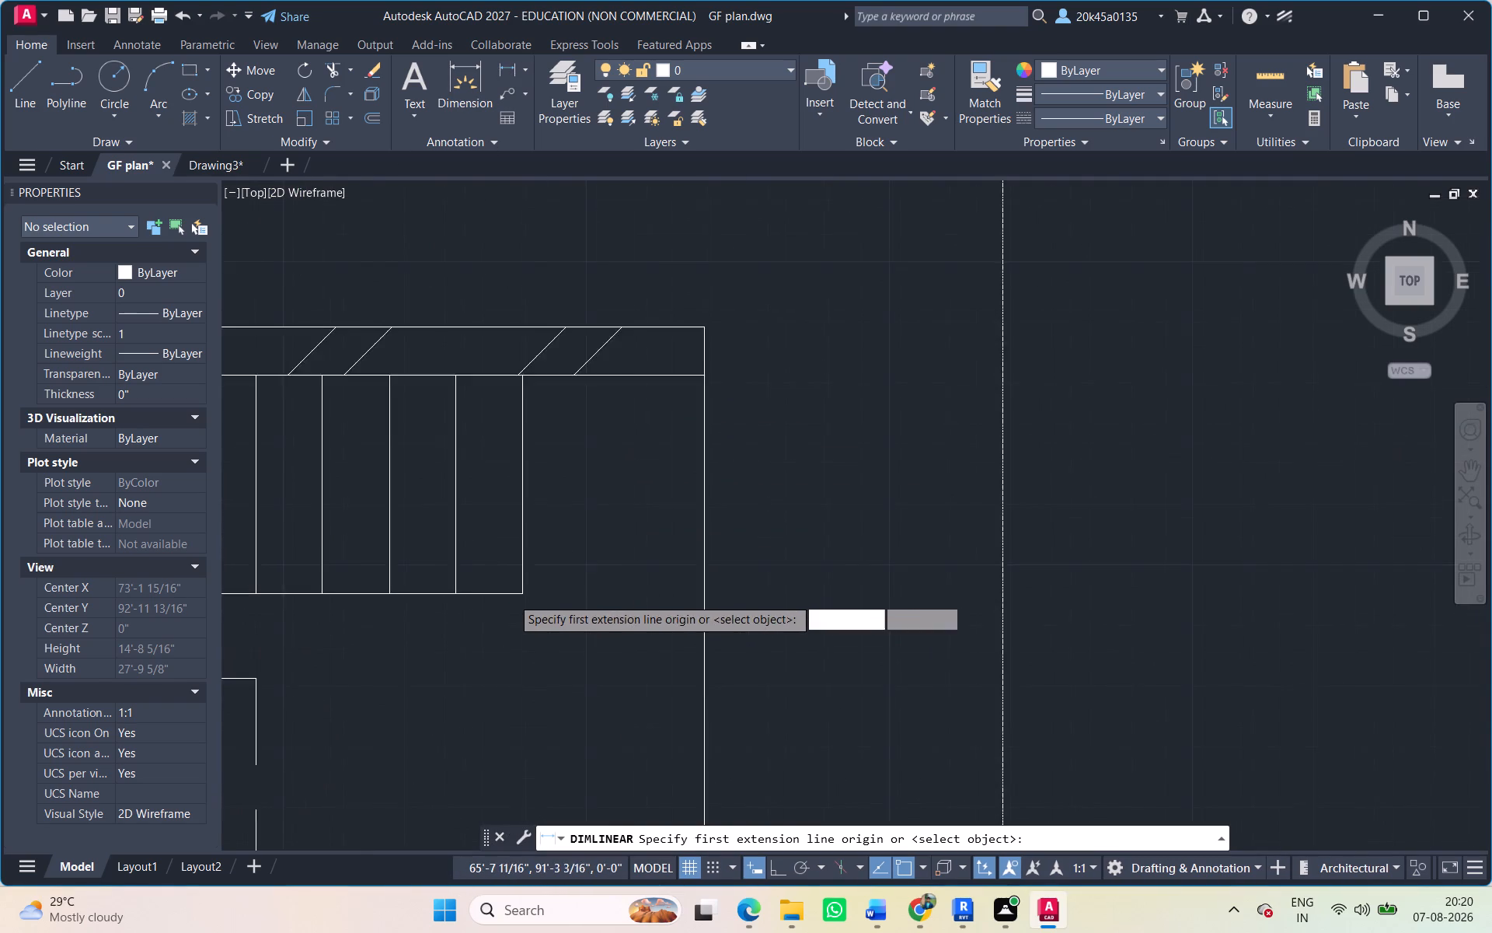
scroll(511, 597, "up", 1)
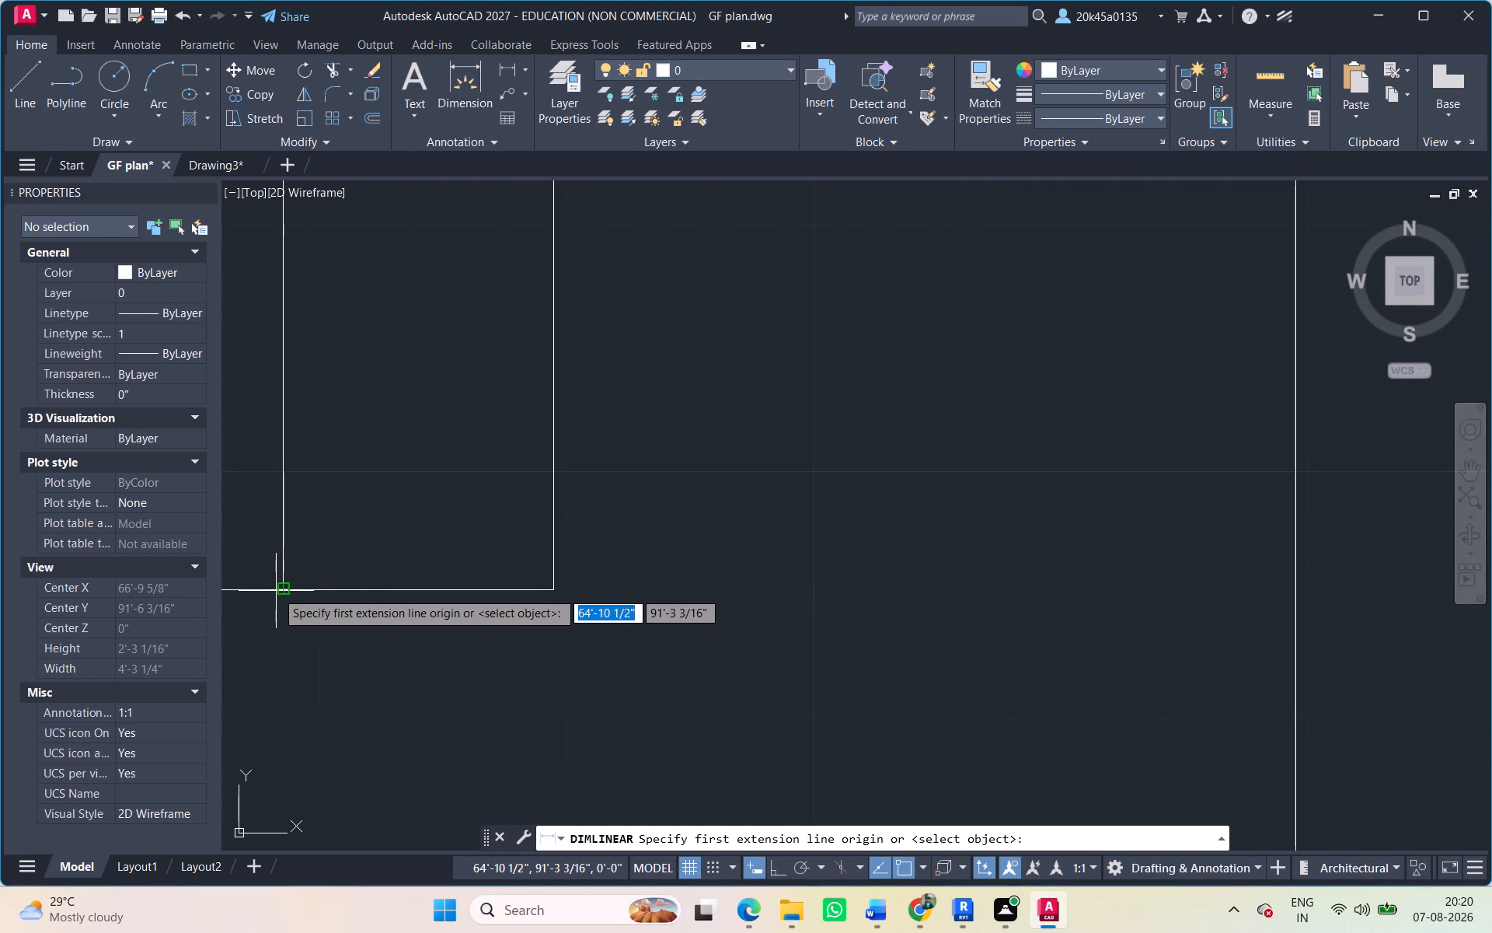
left_click(283, 591)
left_click(551, 591)
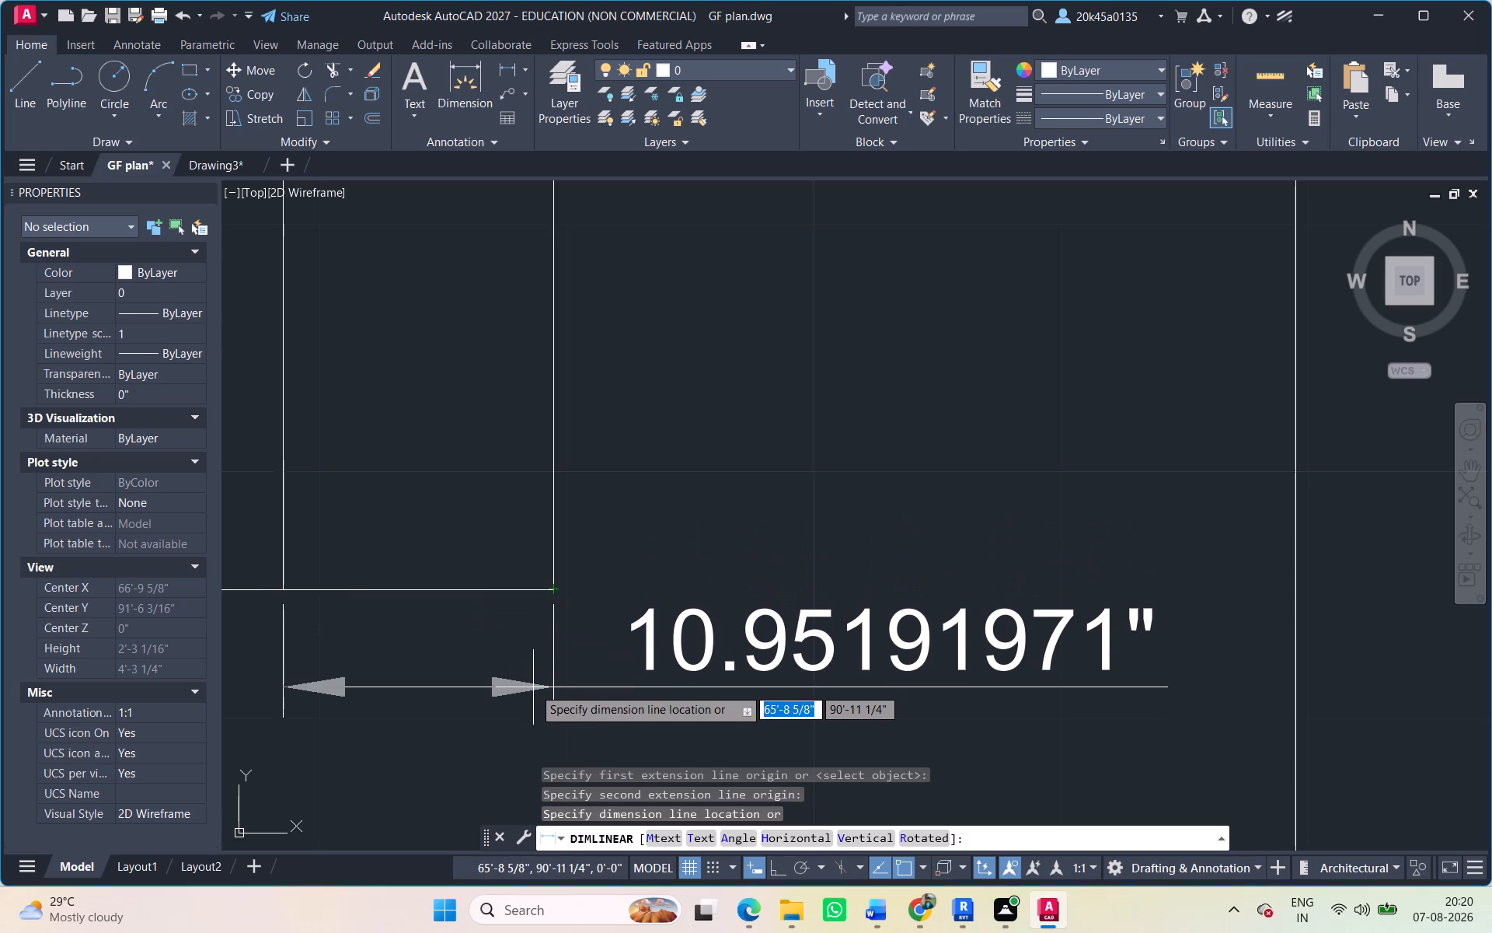
left_click(533, 687)
Measure the matching end tread of the upper stair flight on the Ground Floor Layout Plan sheet with a linear dimension, without placing it.
scroll(844, 636, "down", 9)
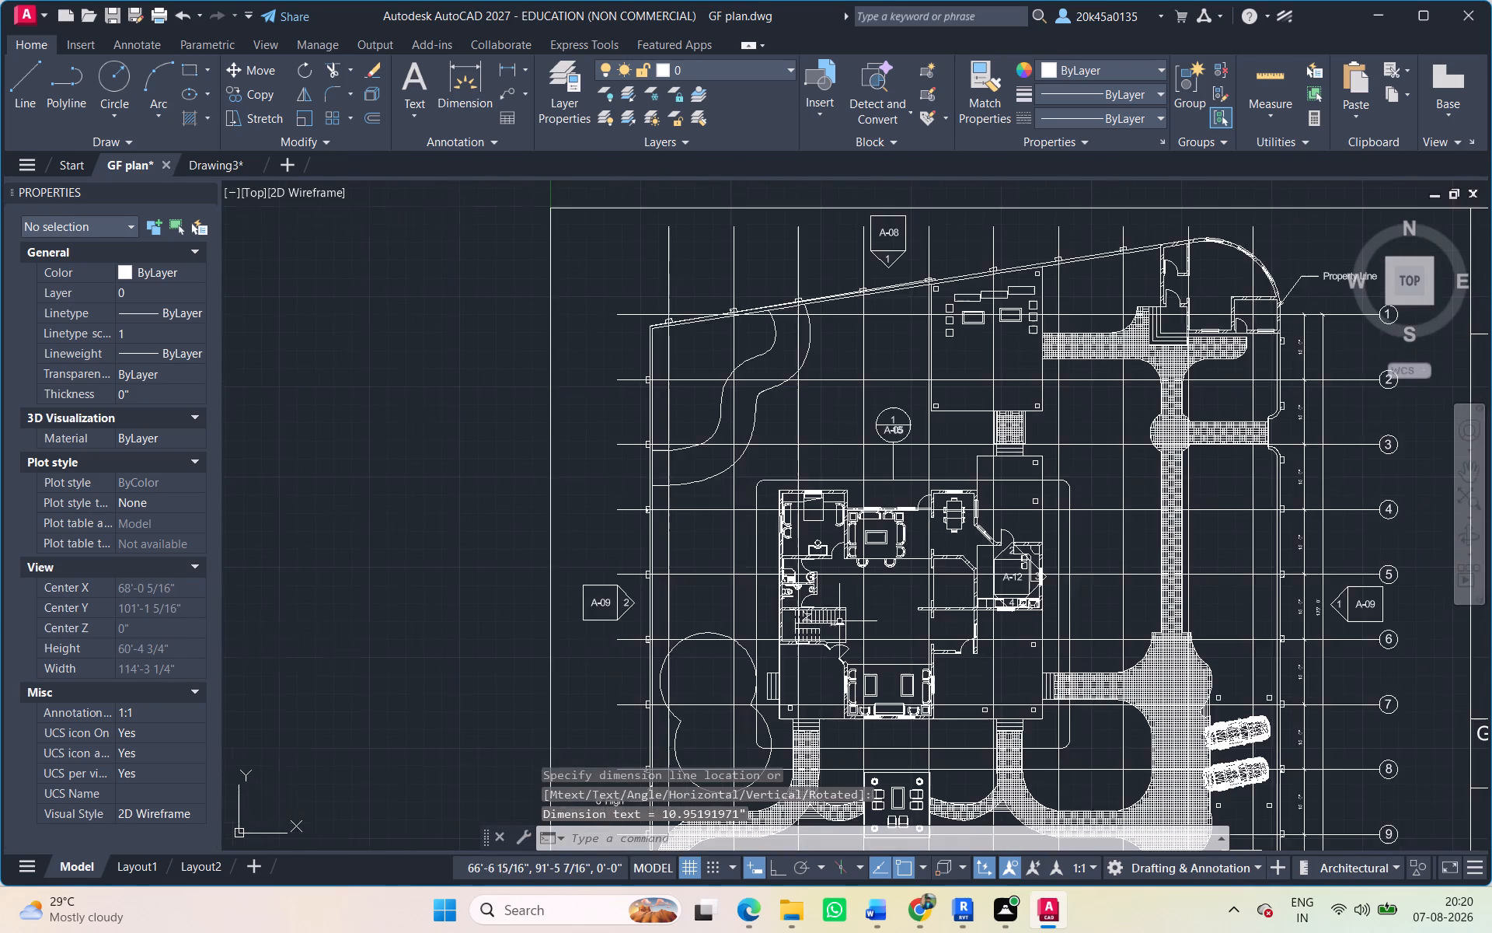
scroll(839, 620, "down", 4)
middle_click_drag(839, 620, 310, 614)
scroll(887, 598, "down", 1)
middle_click_drag(889, 599, 473, 582)
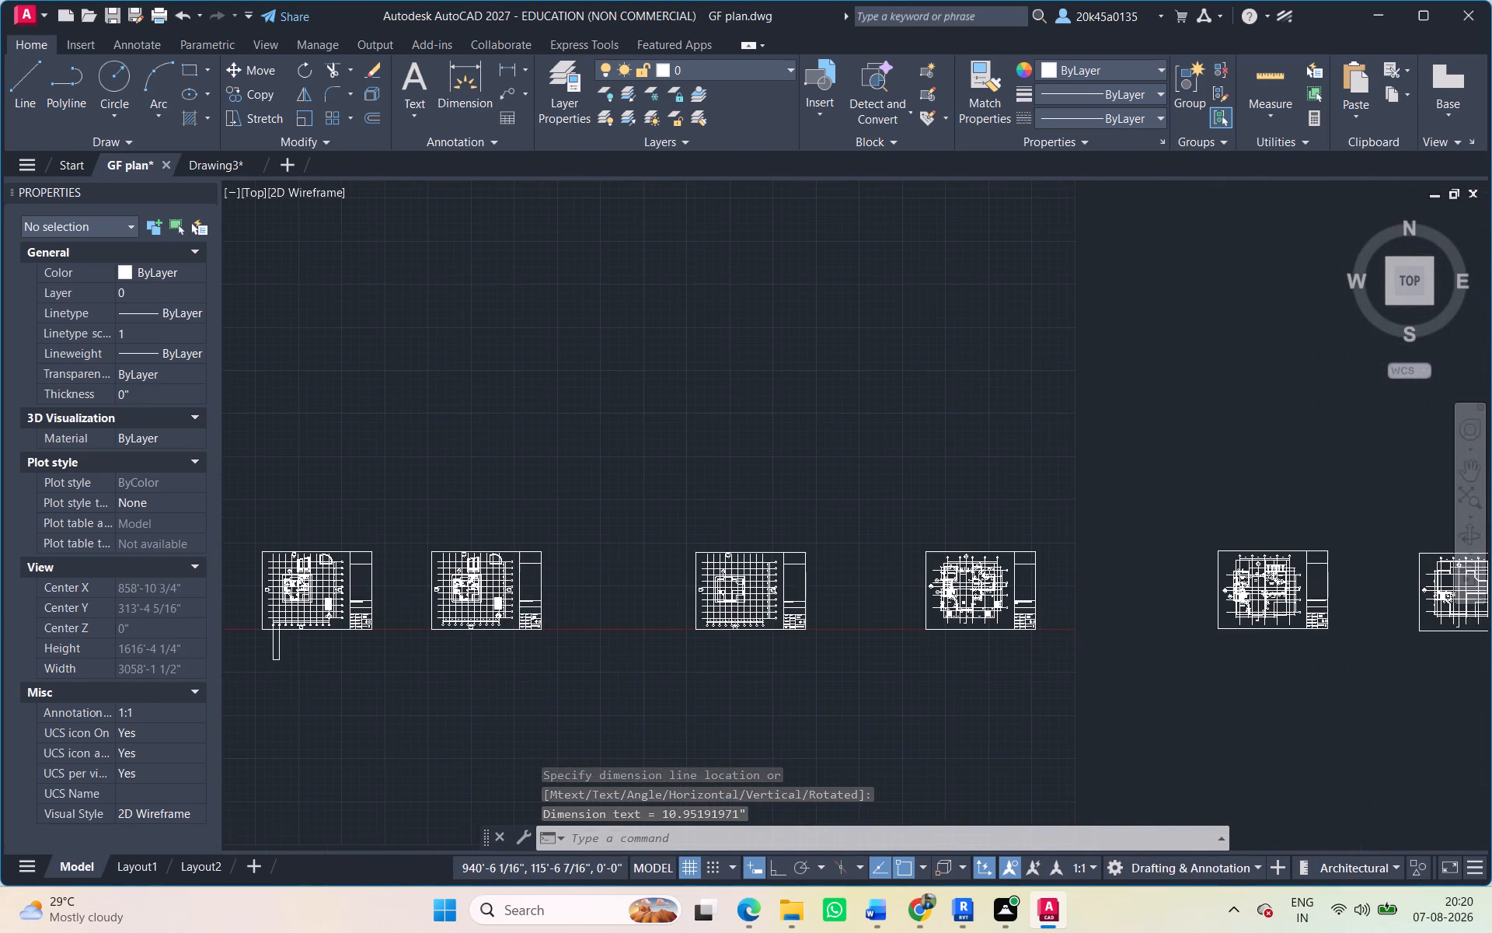
middle_click_drag(890, 589, 790, 589)
scroll(869, 599, "up", 1)
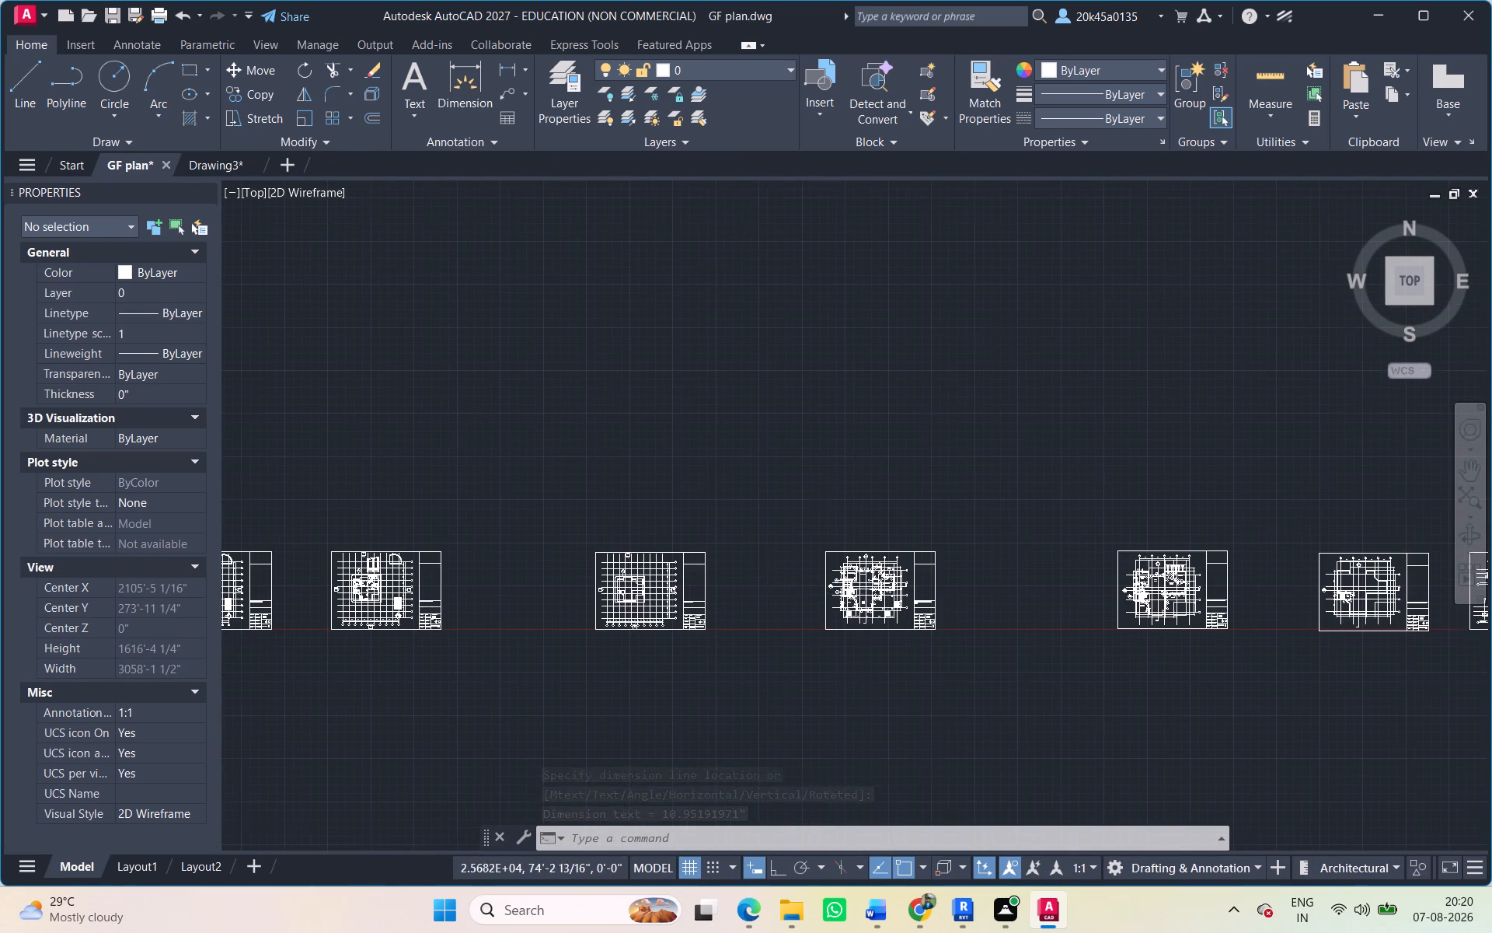
scroll(869, 599, "up", 6)
scroll(685, 501, "up", 1)
middle_click_drag(685, 515, 685, 519)
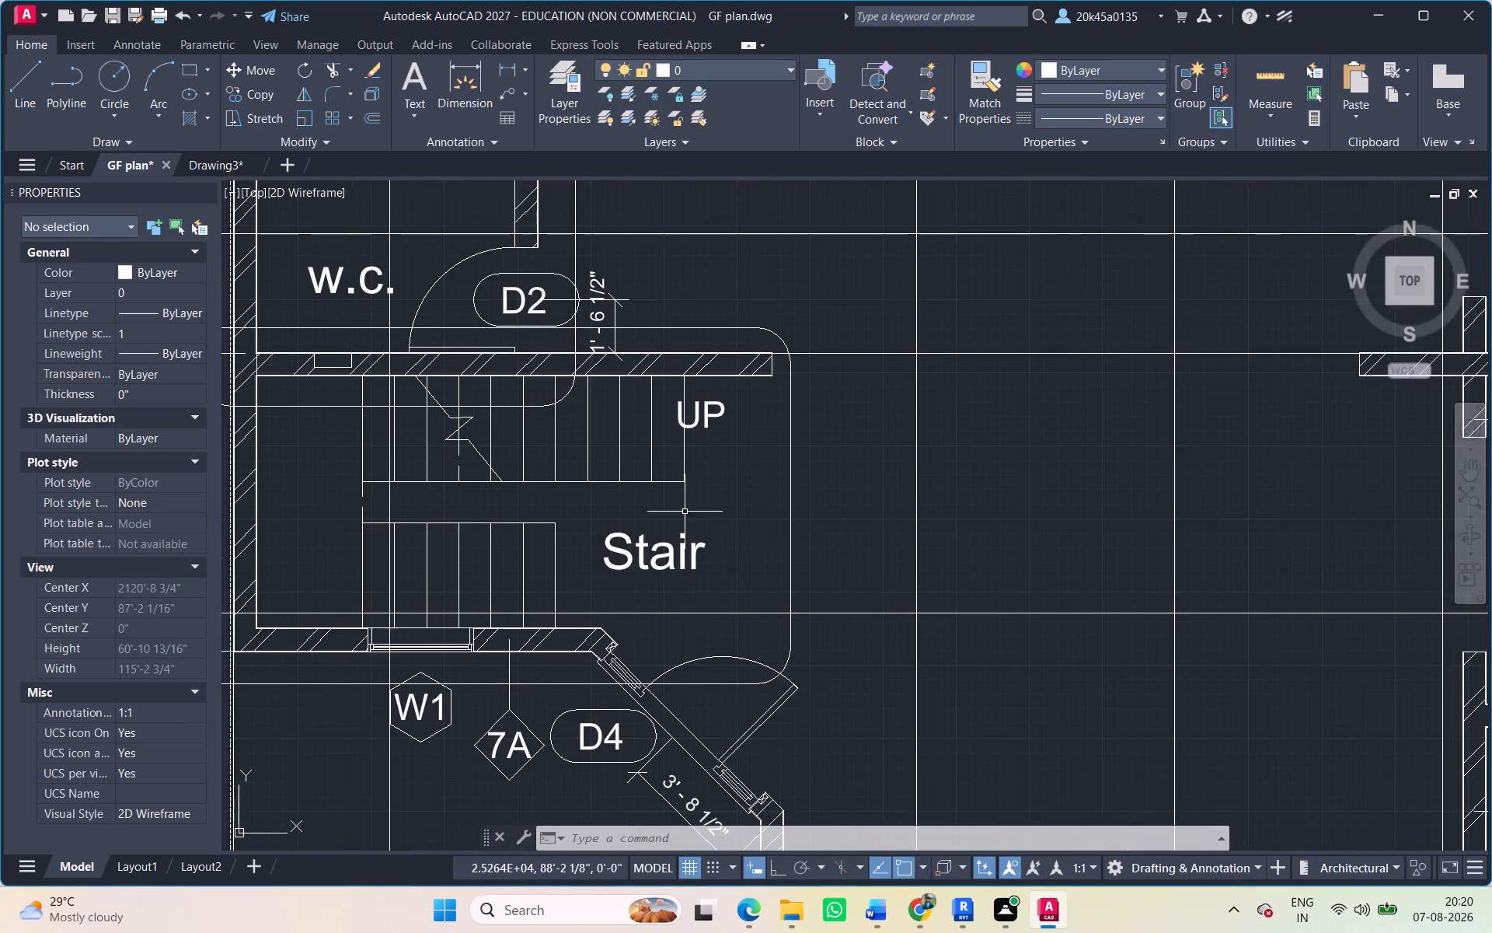
middle_click_drag(685, 519, 685, 529)
scroll(686, 530, "down", 5)
scroll(693, 540, "up", 7)
middle_click_drag(691, 540, 742, 624)
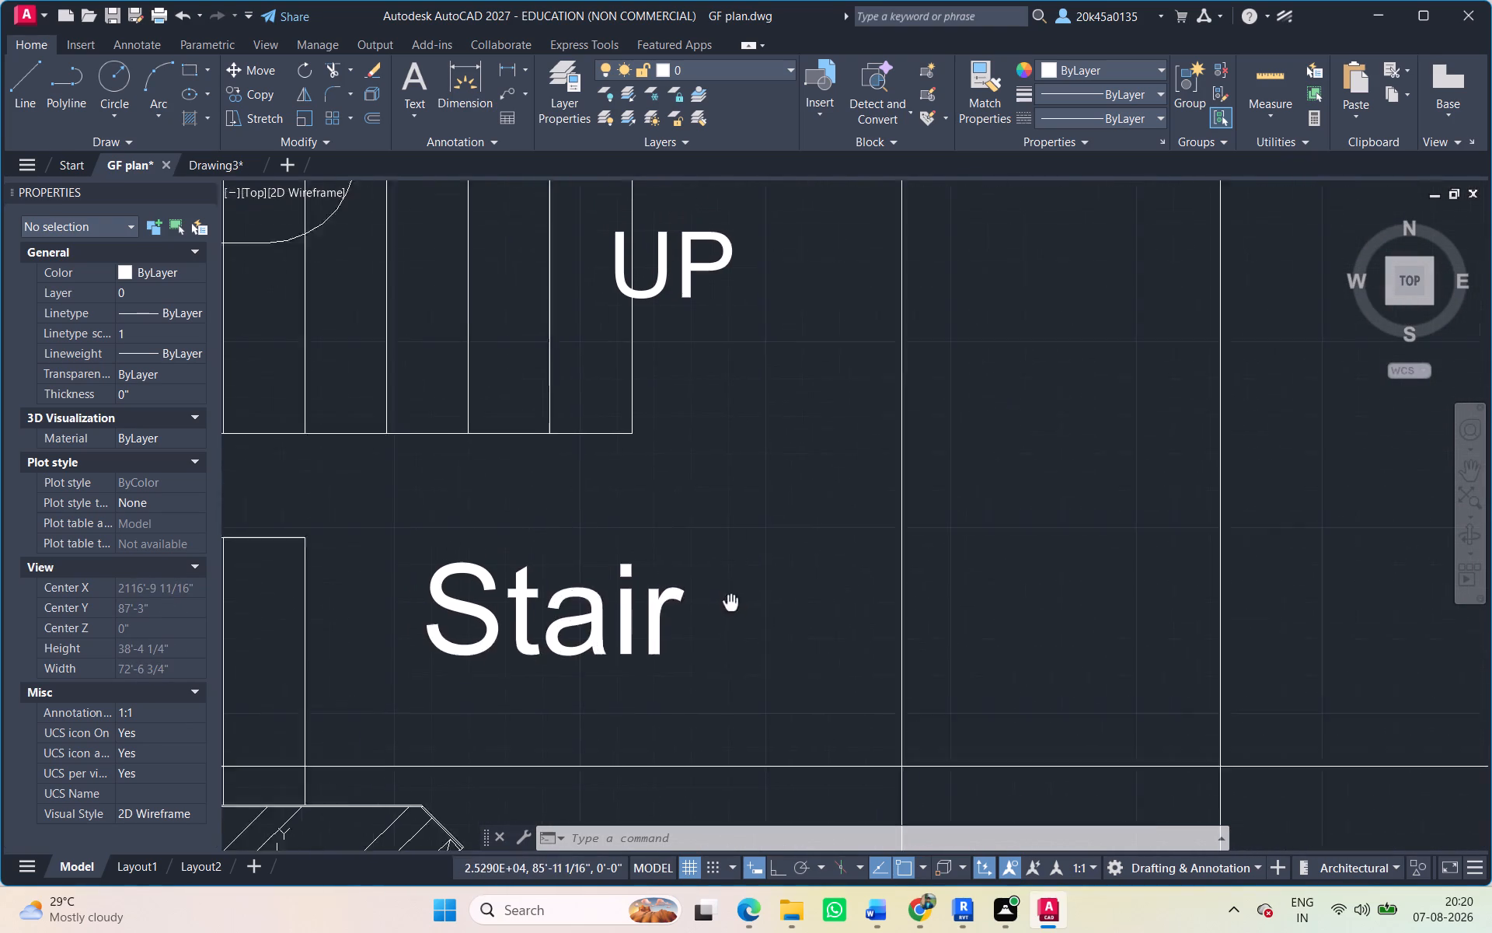
middle_click_drag(742, 624, 743, 634)
left_click(511, 63)
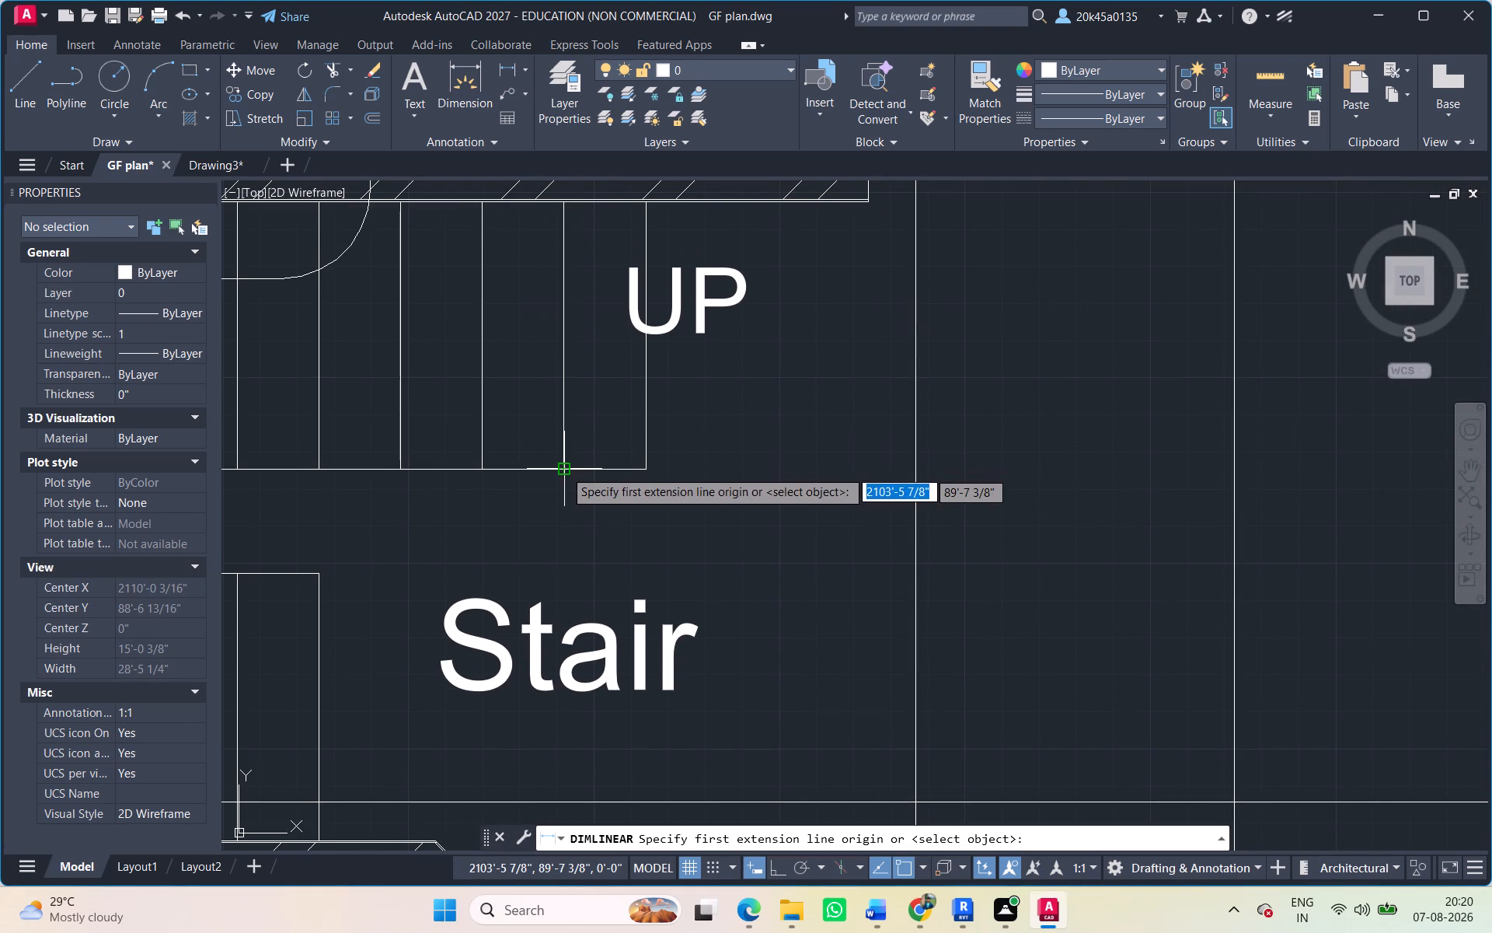
left_click(565, 467)
left_click(643, 470)
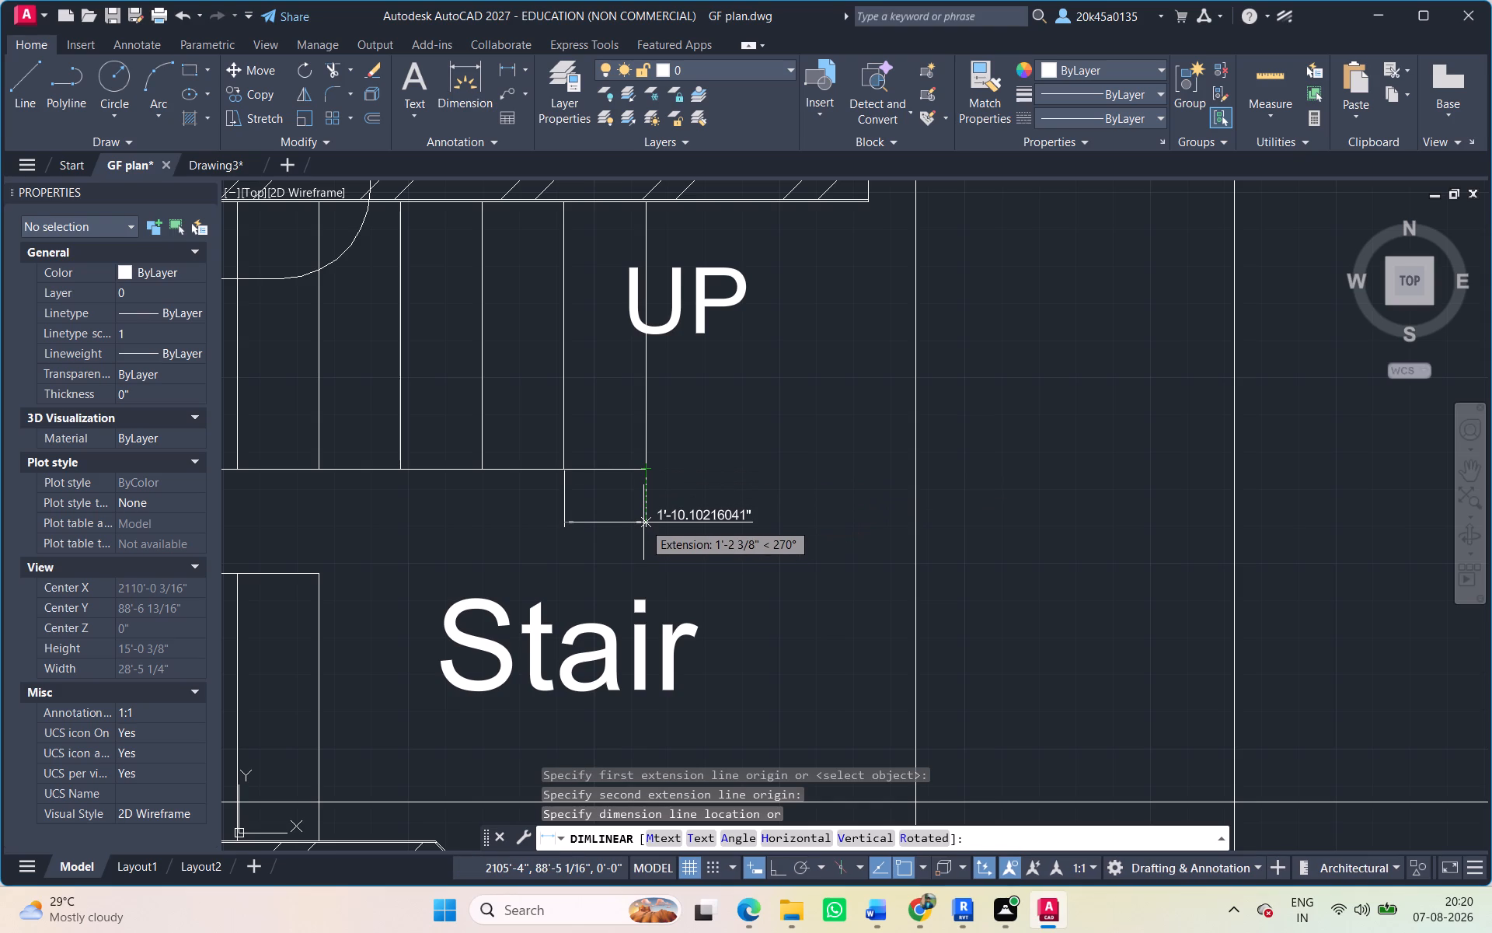
scroll(645, 515, "up", 2)
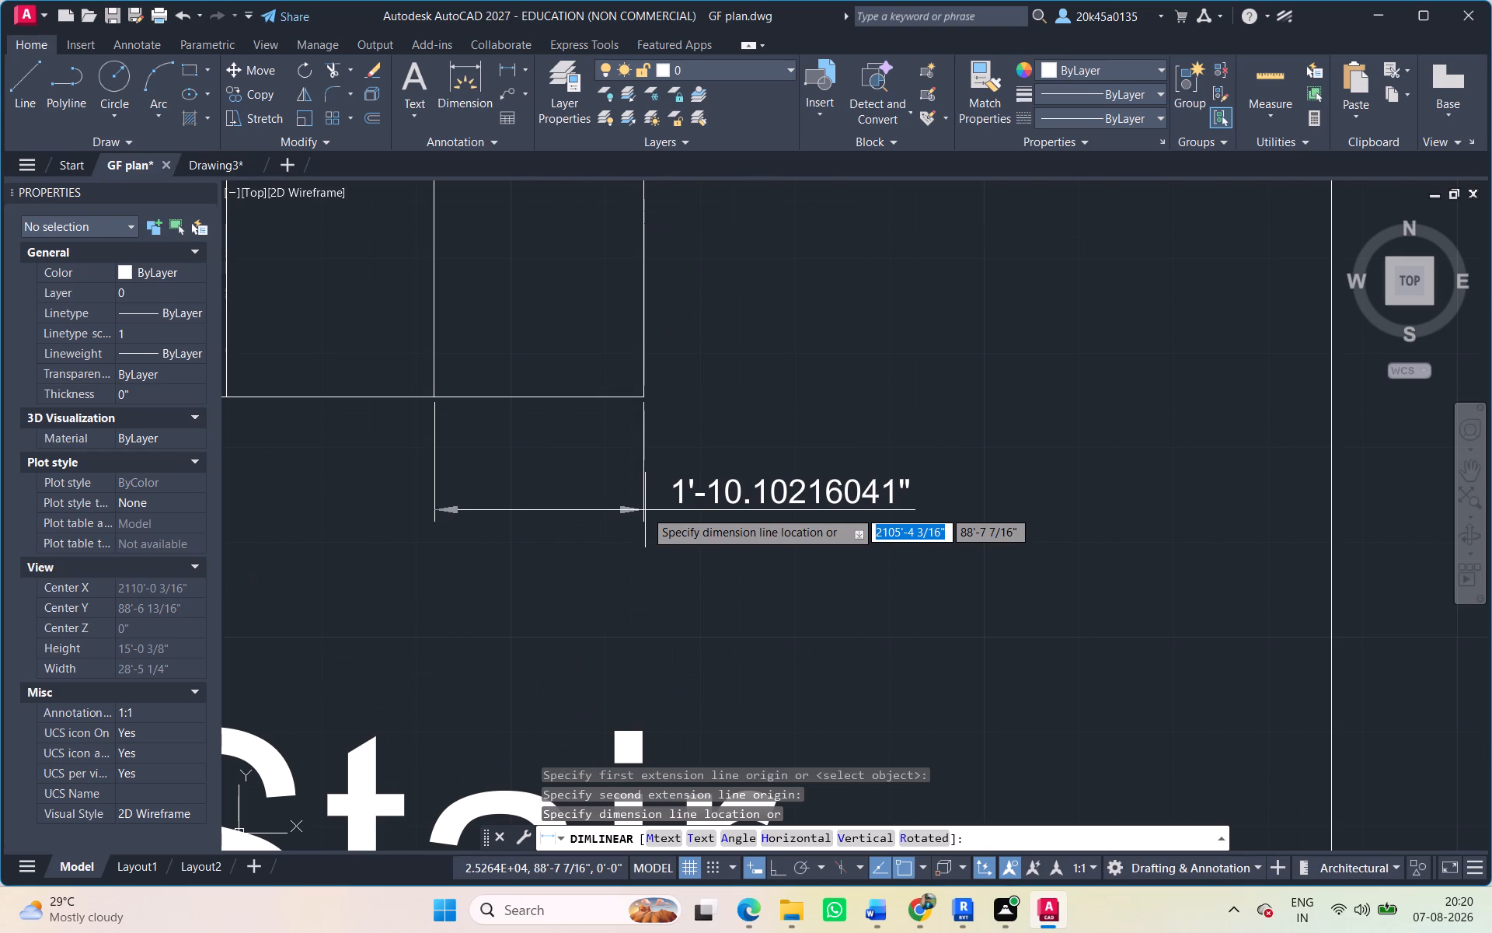
scroll(645, 510, "down", 2)
key("ctrl+z")
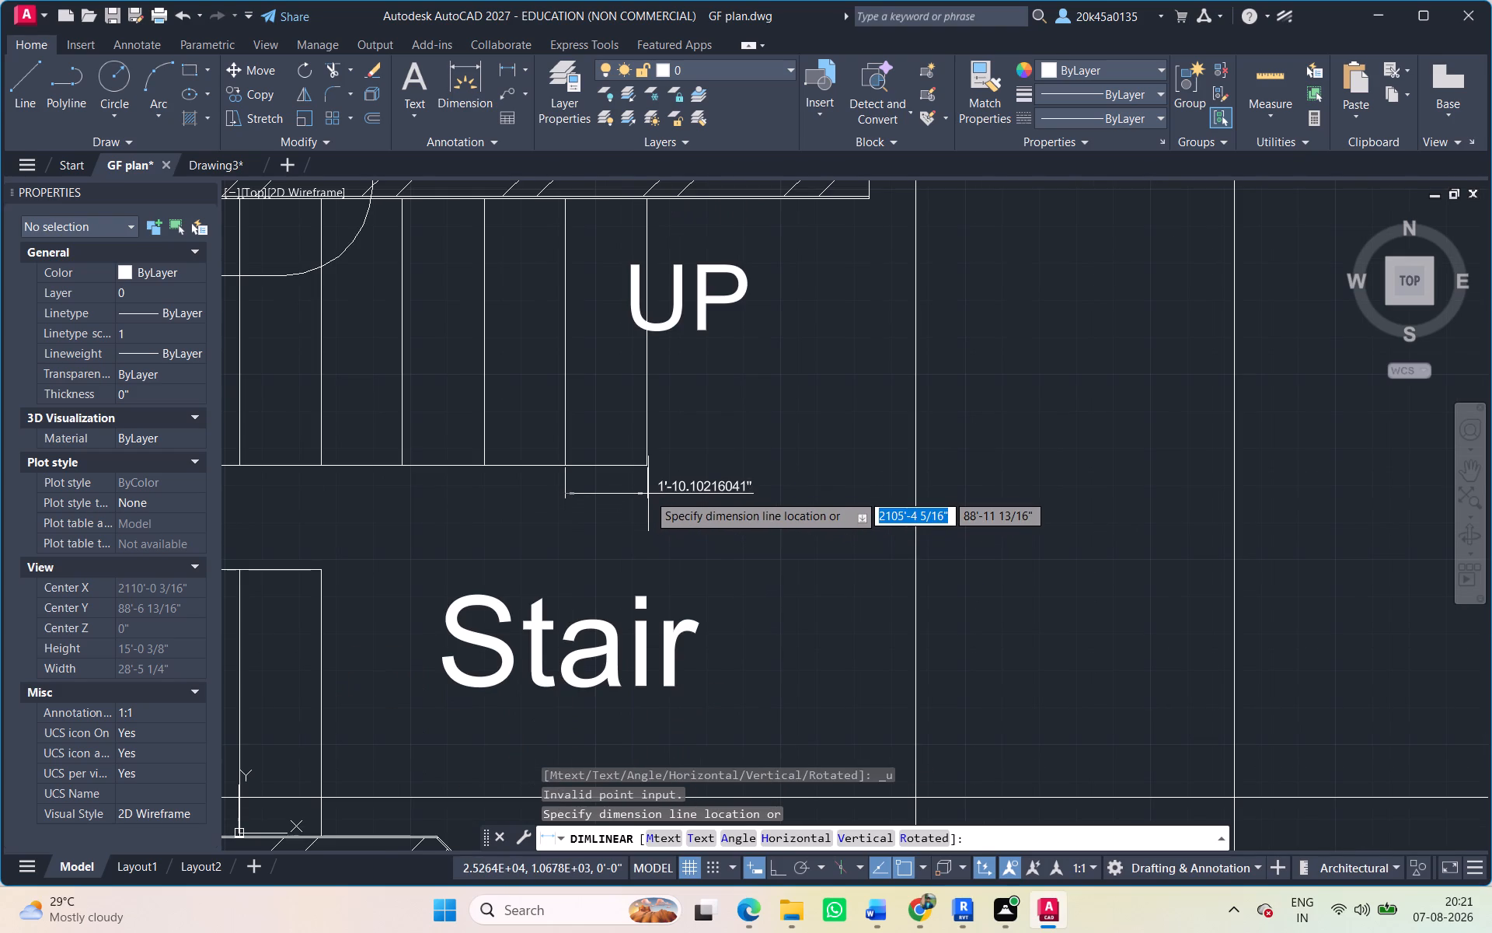
key("ctrl+z")
scroll(648, 494, "down", 8)
middle_click_drag(656, 508, 946, 514)
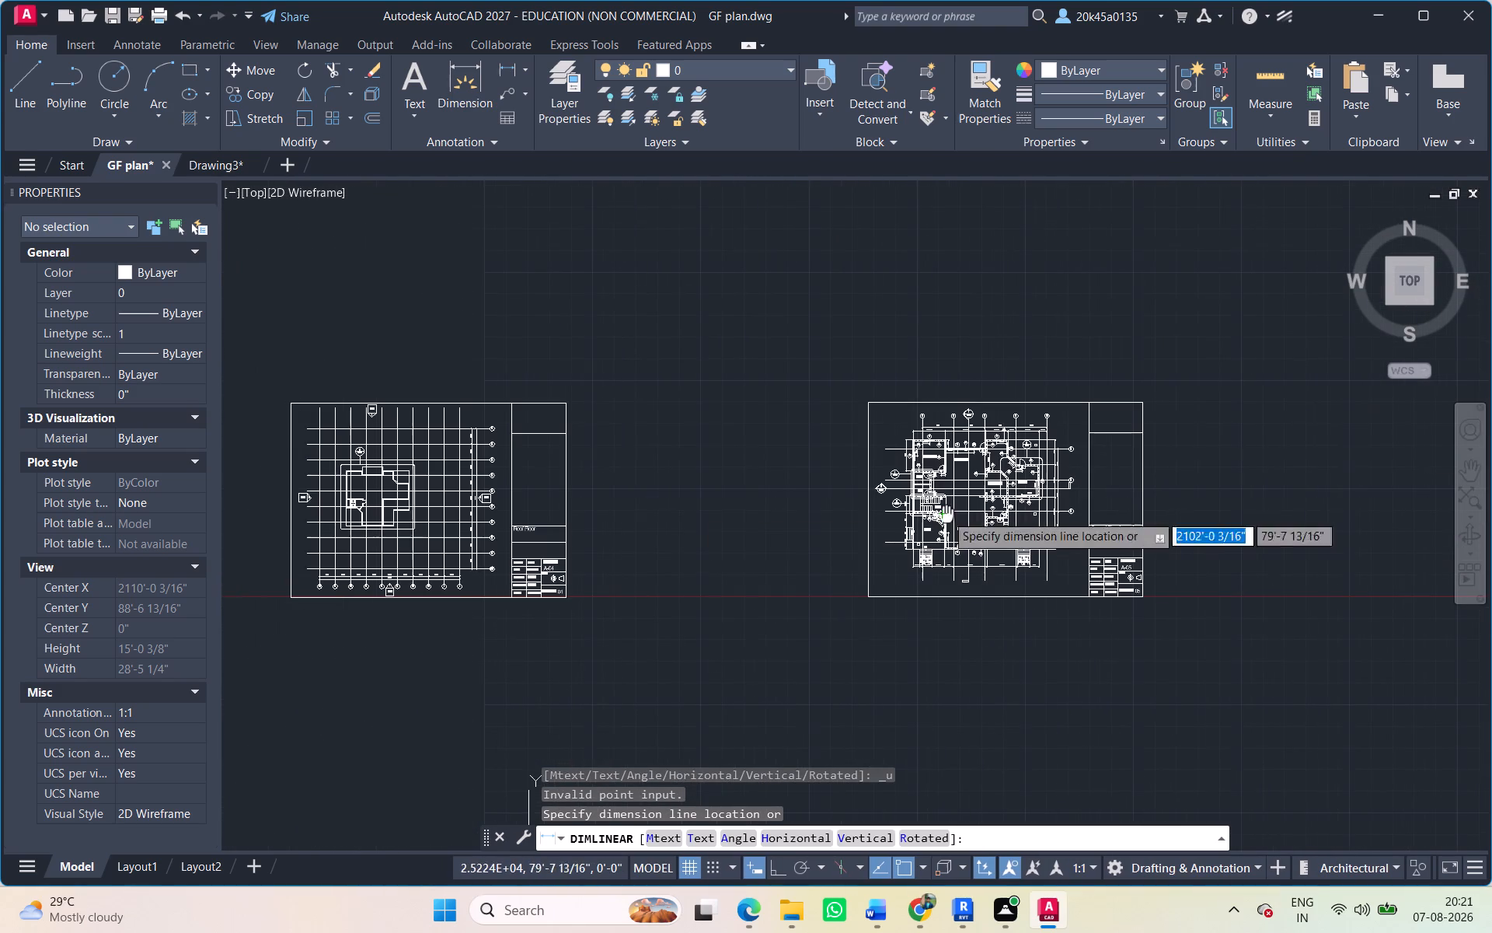
key("Escape")
Examine the Ground Floor Plan sheet A-02 again, including its house layout, site grid and title block scale.
middle_click_drag(802, 522, 1342, 545)
middle_click_drag(932, 527, 1459, 533)
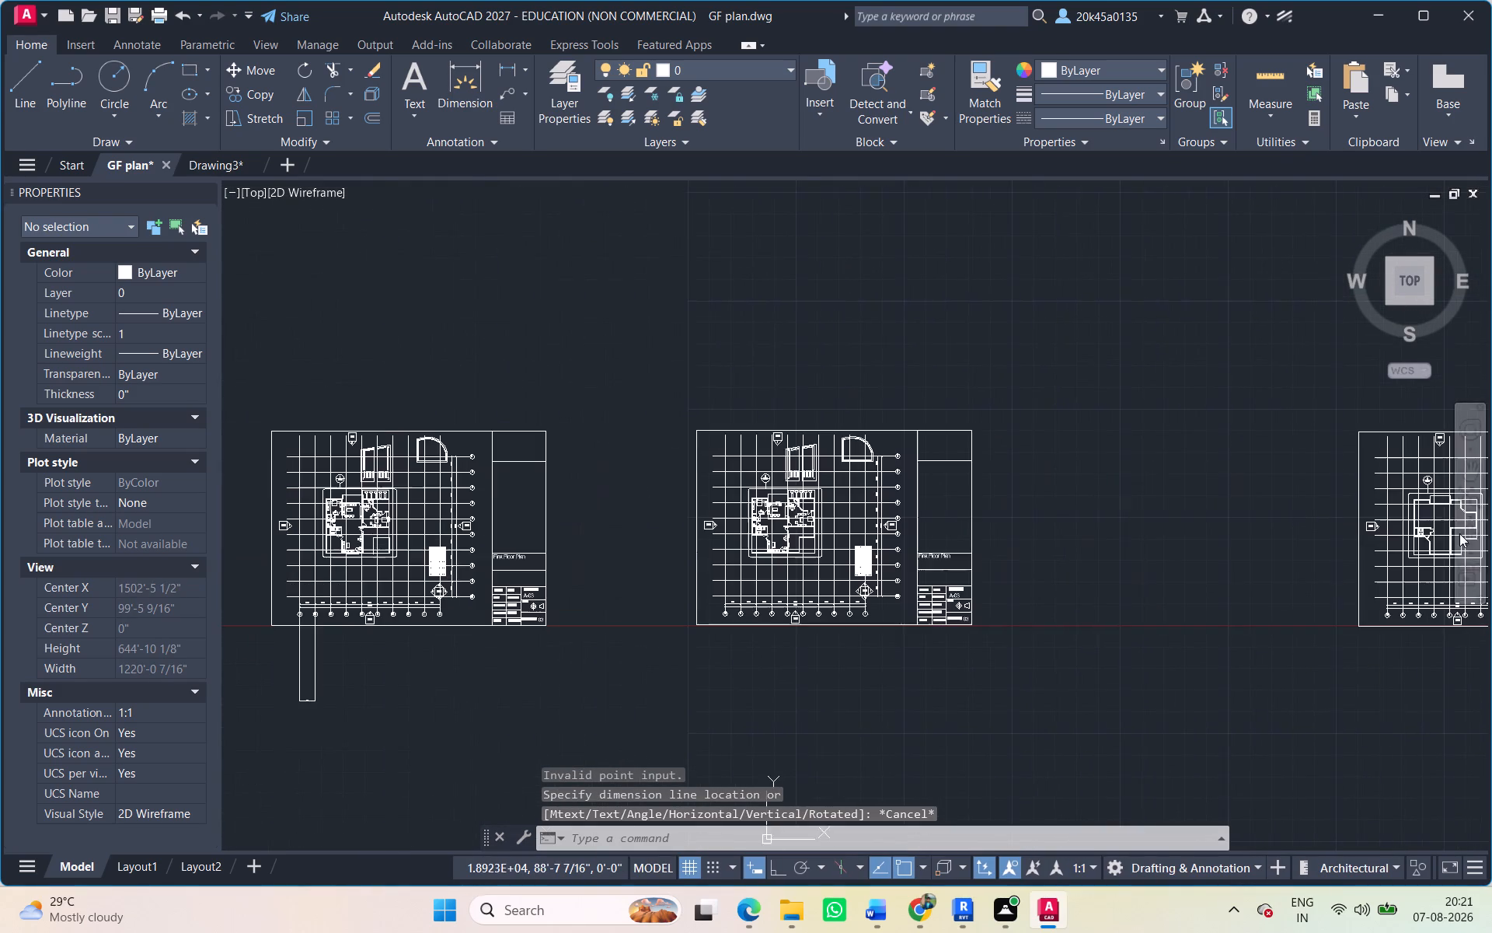
middle_click_drag(714, 515, 1391, 527)
middle_click_drag(1039, 531, 1290, 535)
scroll(813, 599, "up", 1)
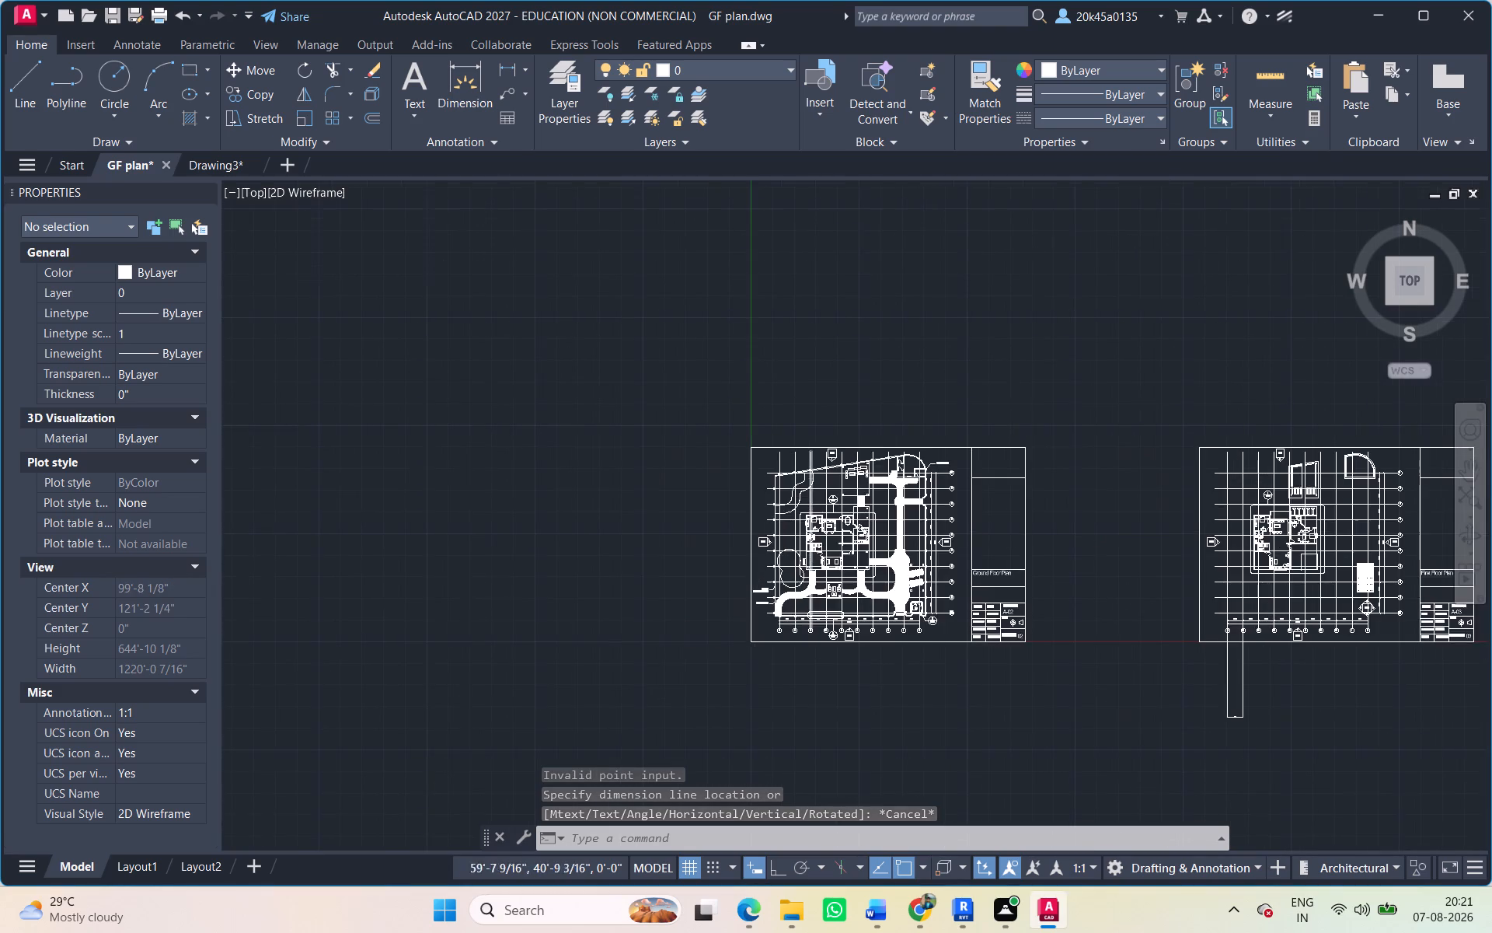
scroll(813, 599, "up", 3)
middle_click_drag(815, 599, 695, 605)
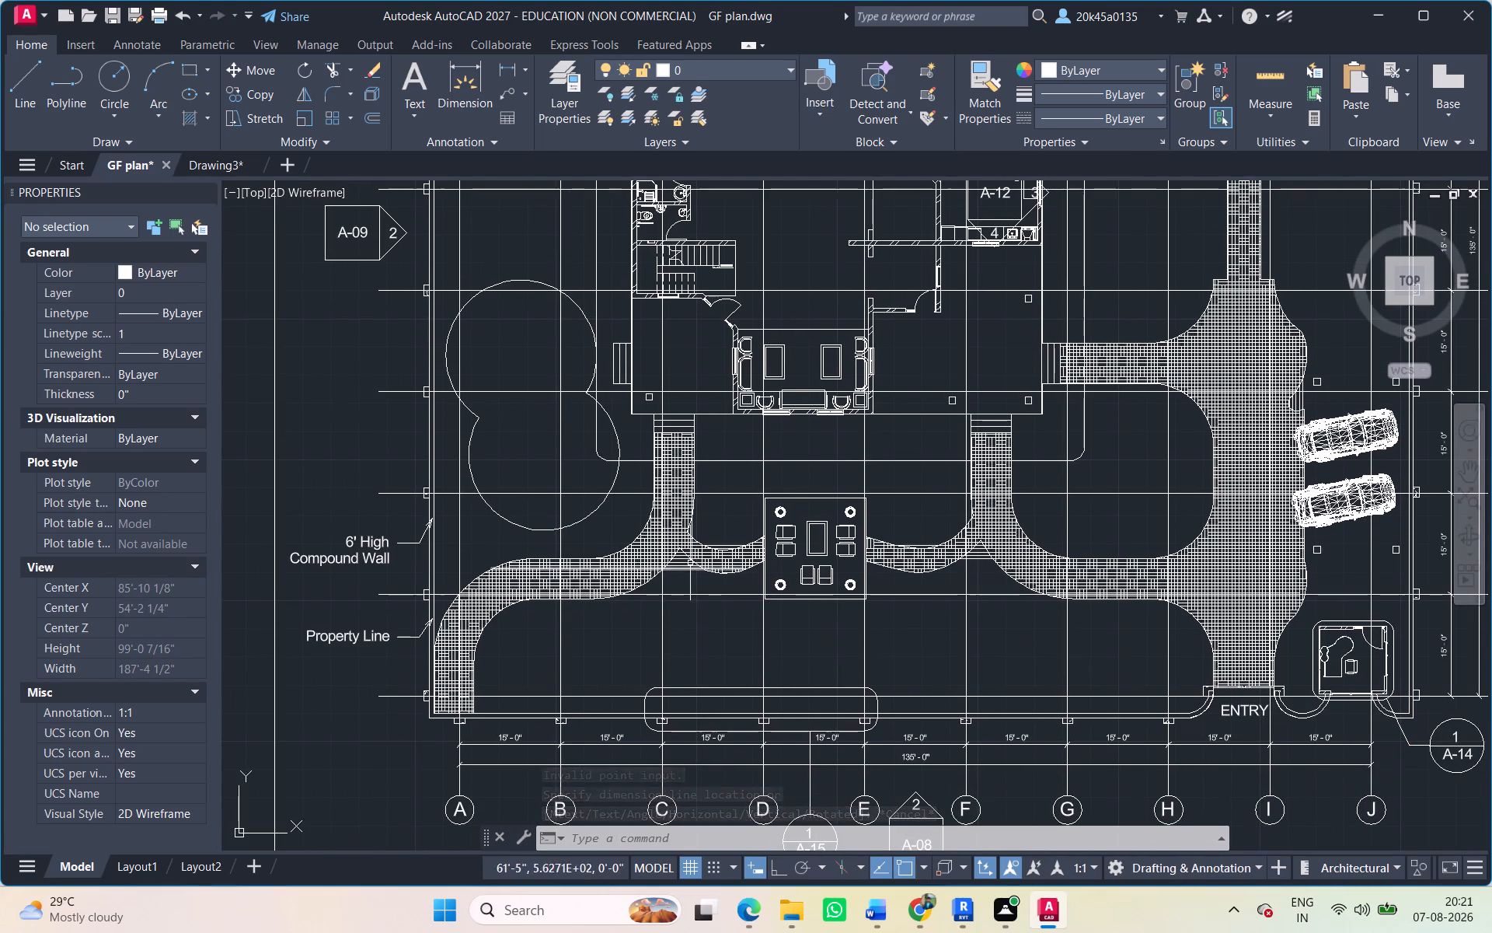
scroll(690, 563, "down", 4)
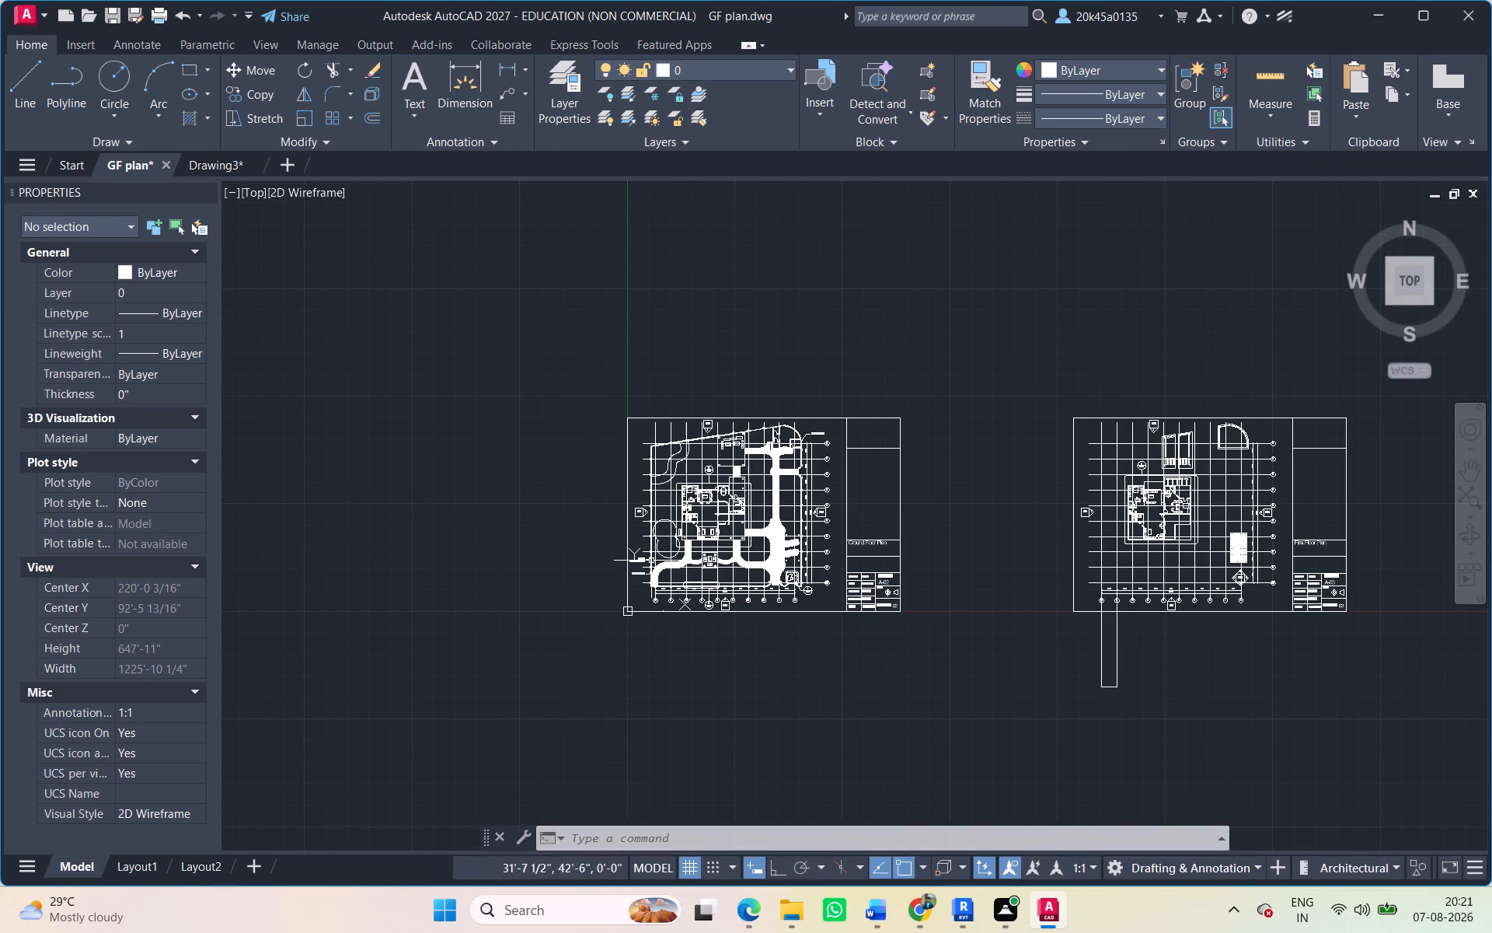
scroll(683, 560, "up", 5)
middle_click_drag(656, 613, 570, 680)
scroll(594, 633, "down", 2)
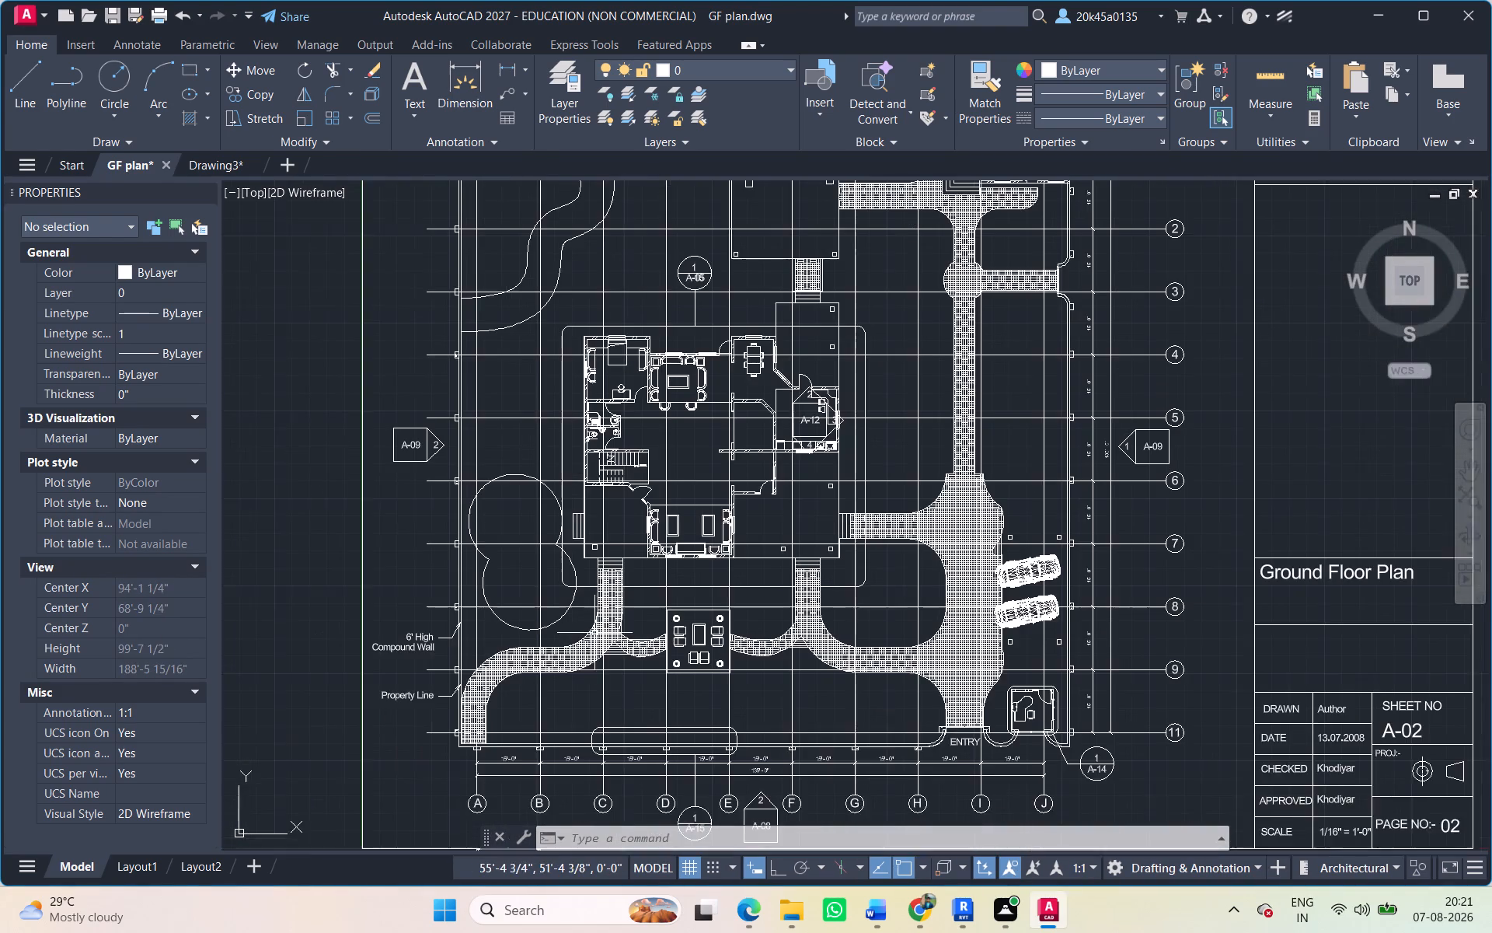
middle_click_drag(587, 650, 537, 694)
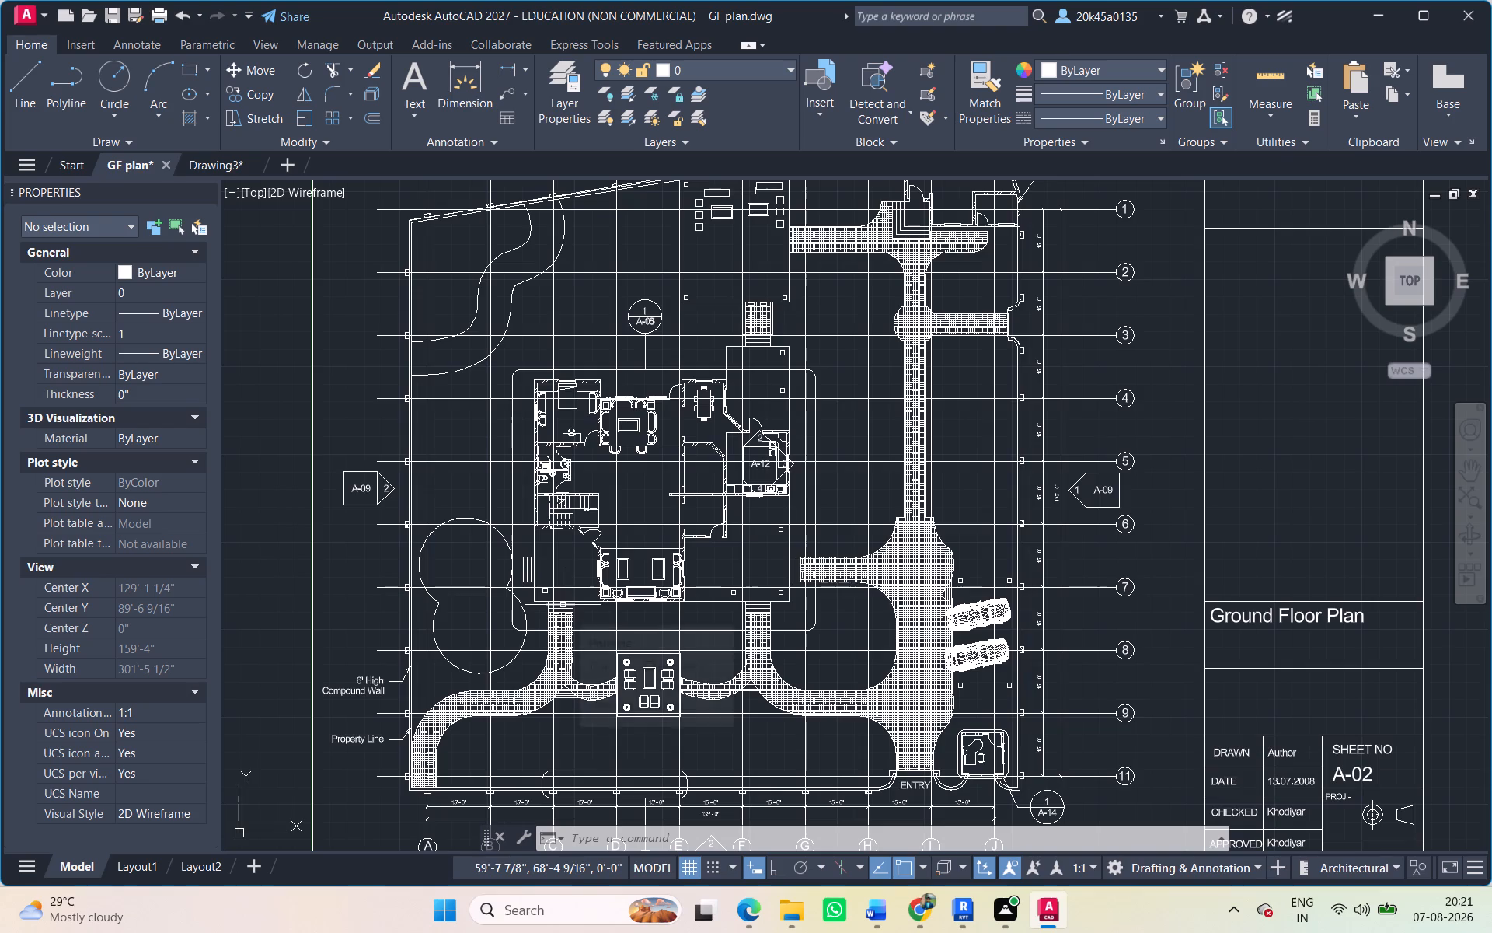
scroll(572, 602, "down", 2)
middle_click_drag(569, 602, 329, 565)
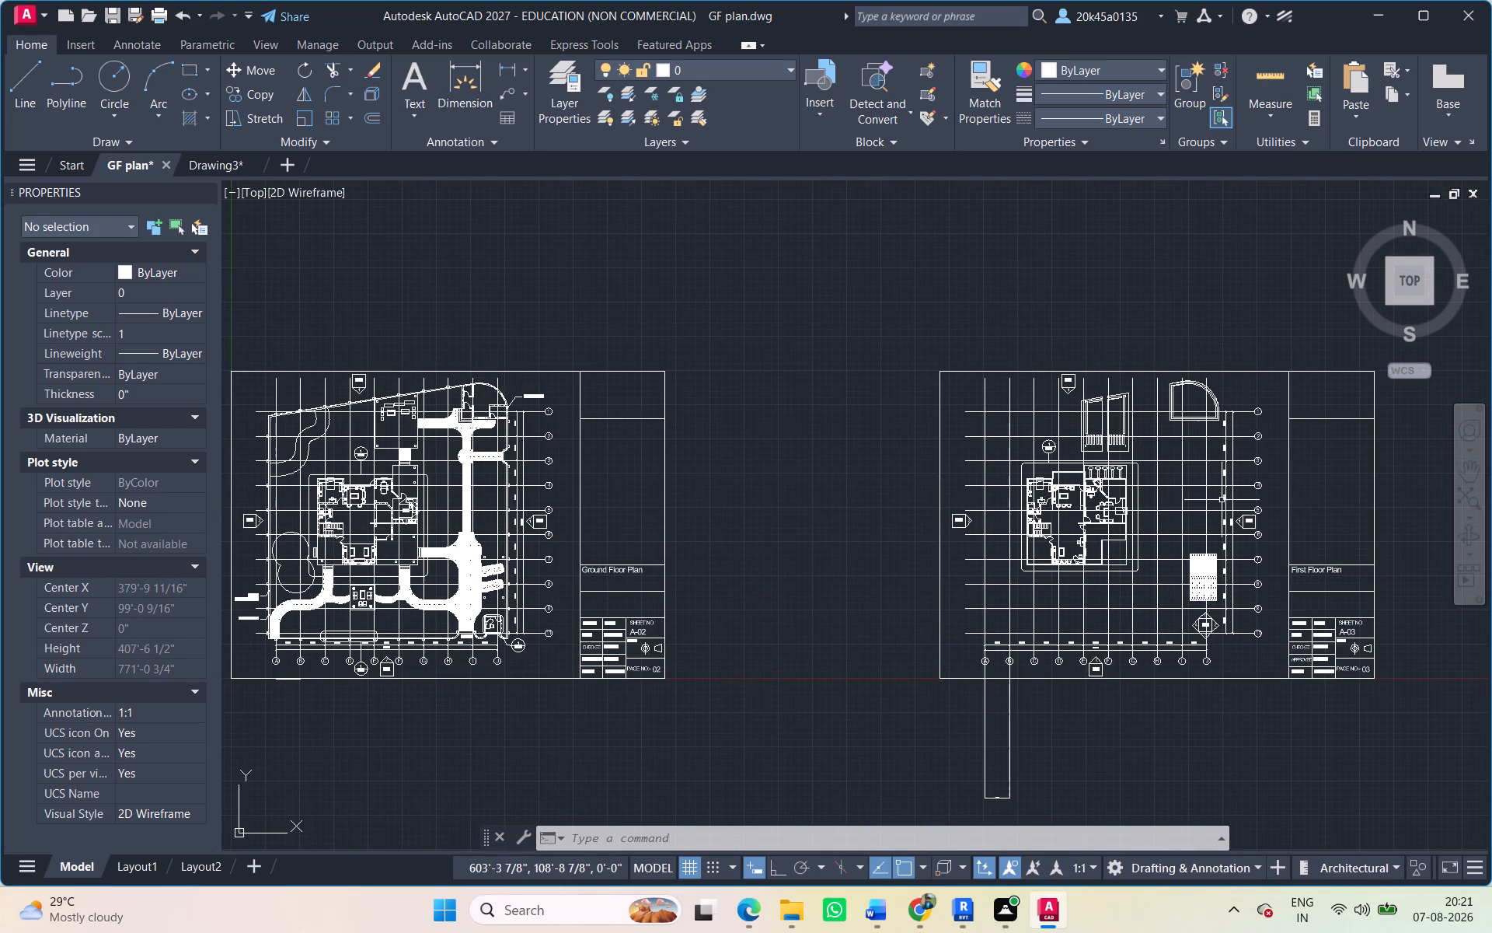
Examine the Ground Floor Layout Plan sheet A-05, including its title block scale, stair area and room dimensions.
scroll(1222, 500, "down", 1)
middle_click_drag(950, 516, 623, 515)
middle_click_drag(1125, 523, 191, 523)
middle_click_drag(1002, 491, 215, 491)
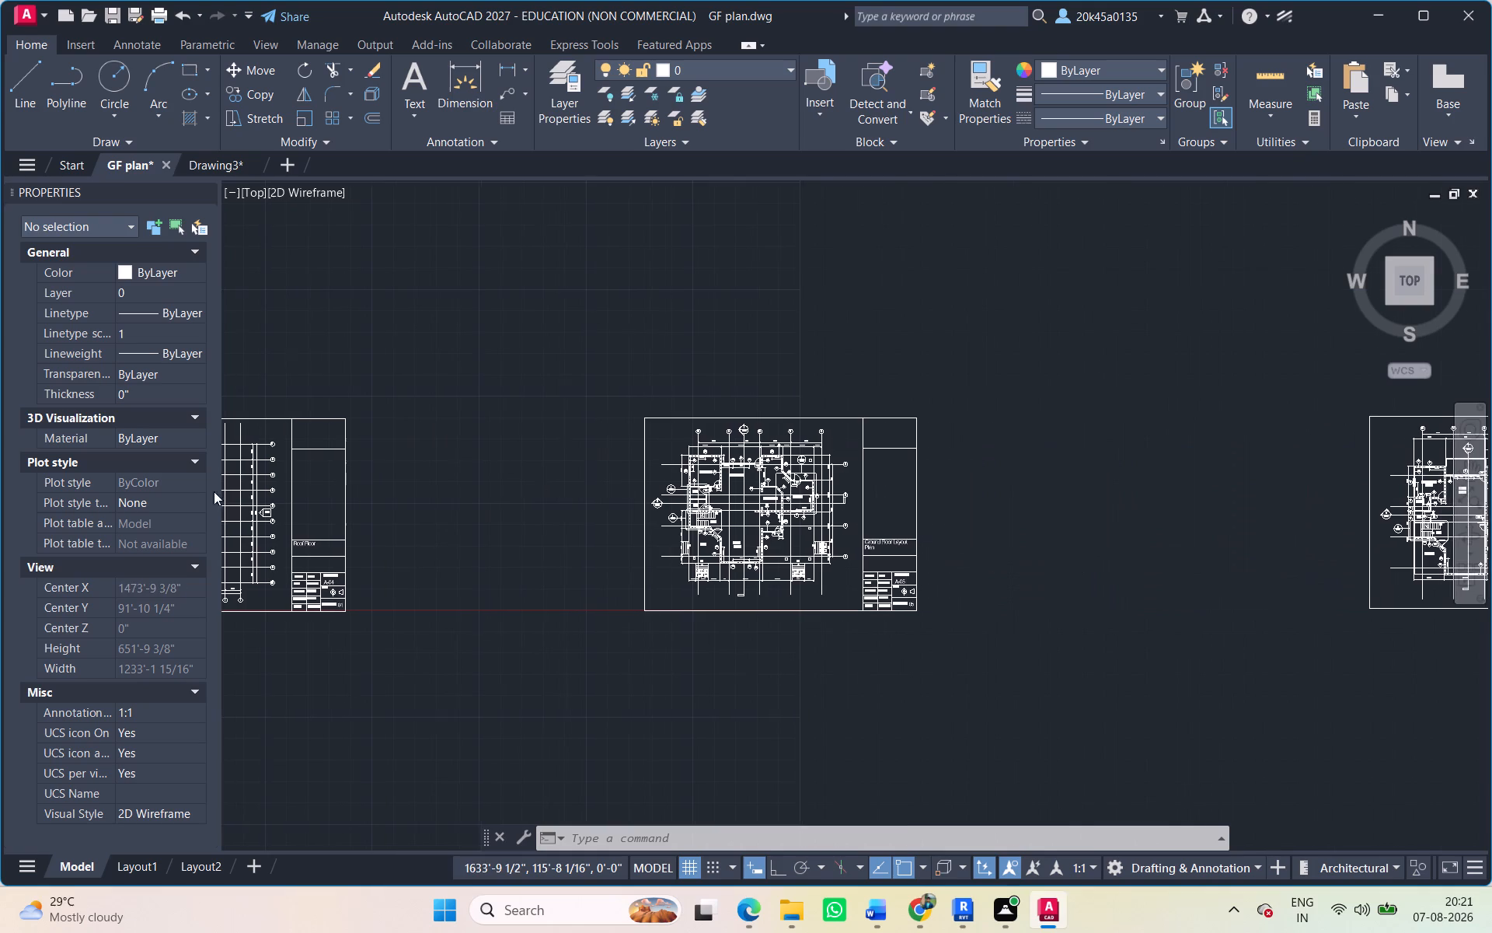
scroll(787, 549, "up", 3)
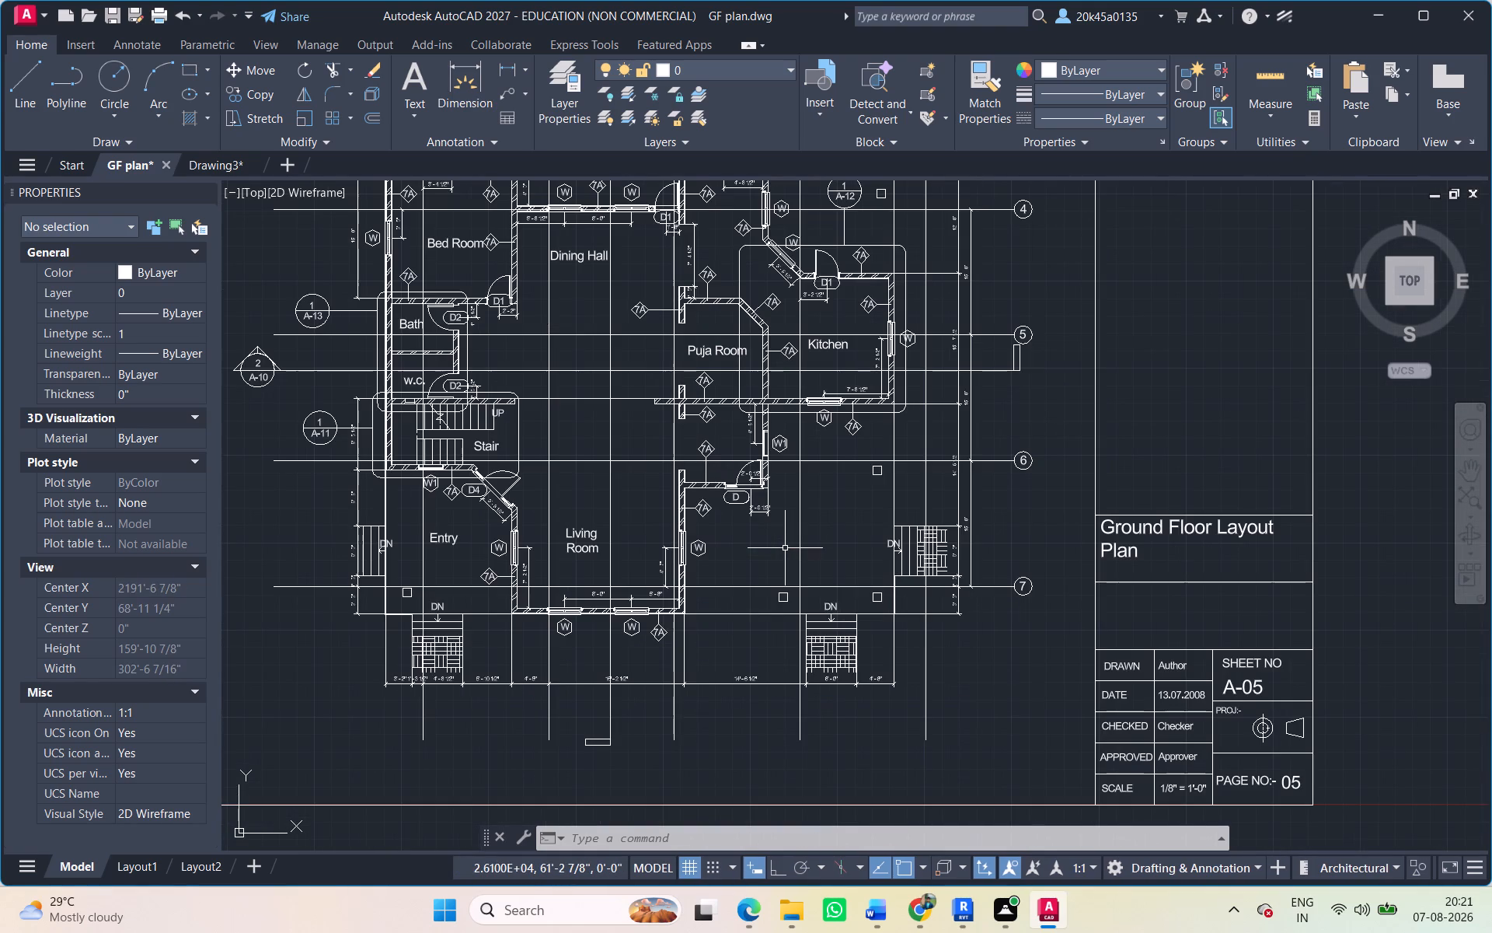
scroll(763, 540, "down", 2)
middle_click_drag(753, 555, 729, 607)
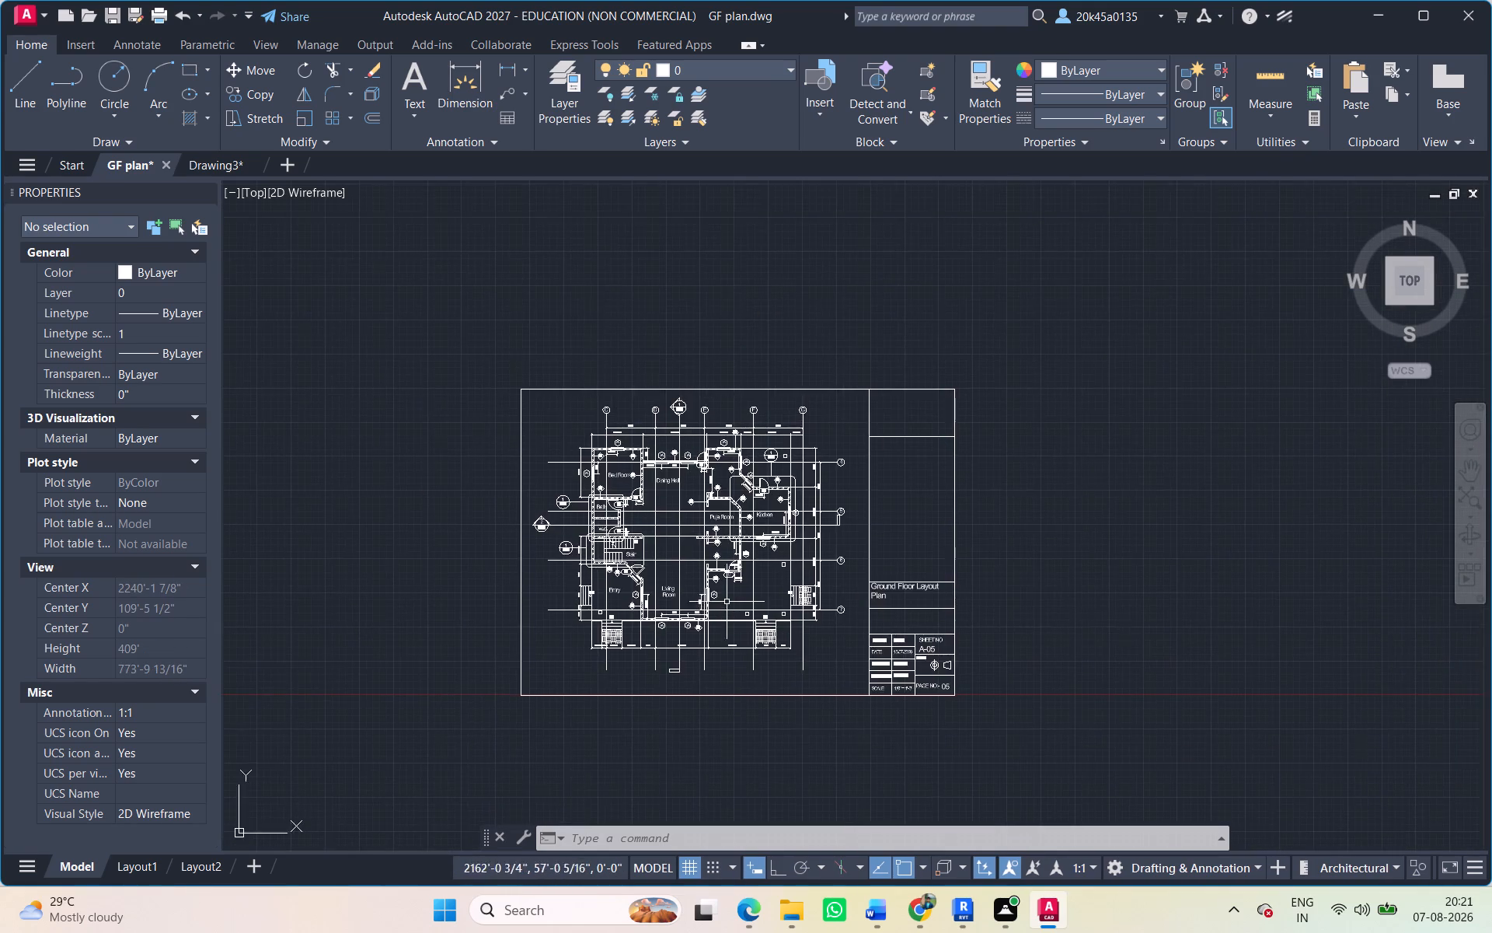
scroll(727, 602, "down", 3)
middle_click_drag(724, 599, 771, 601)
scroll(669, 578, "up", 2)
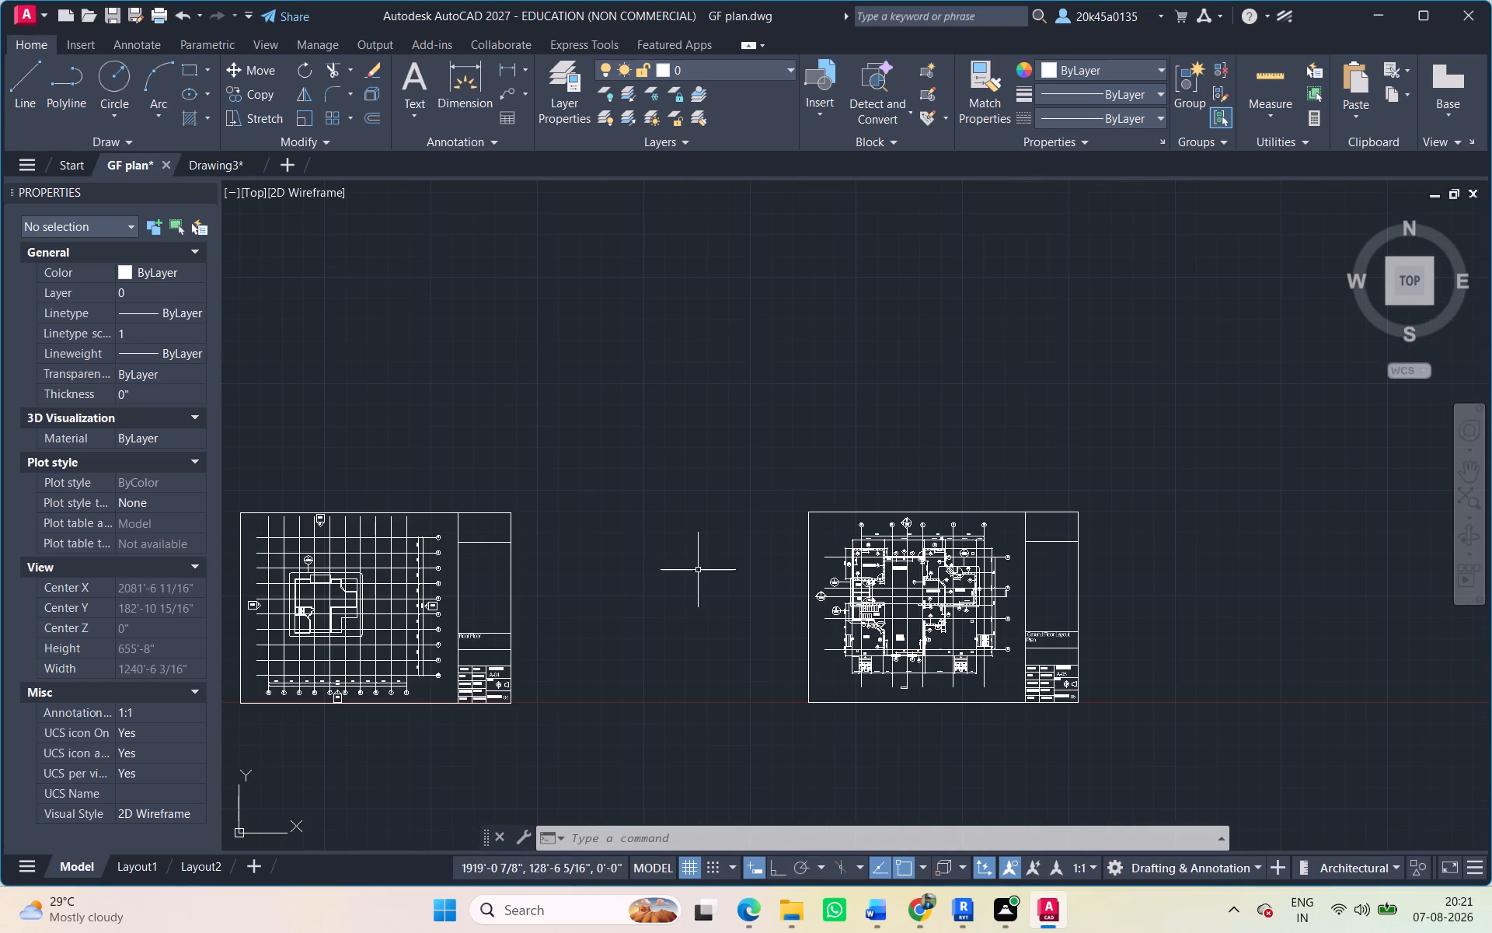
scroll(863, 554, "up", 2)
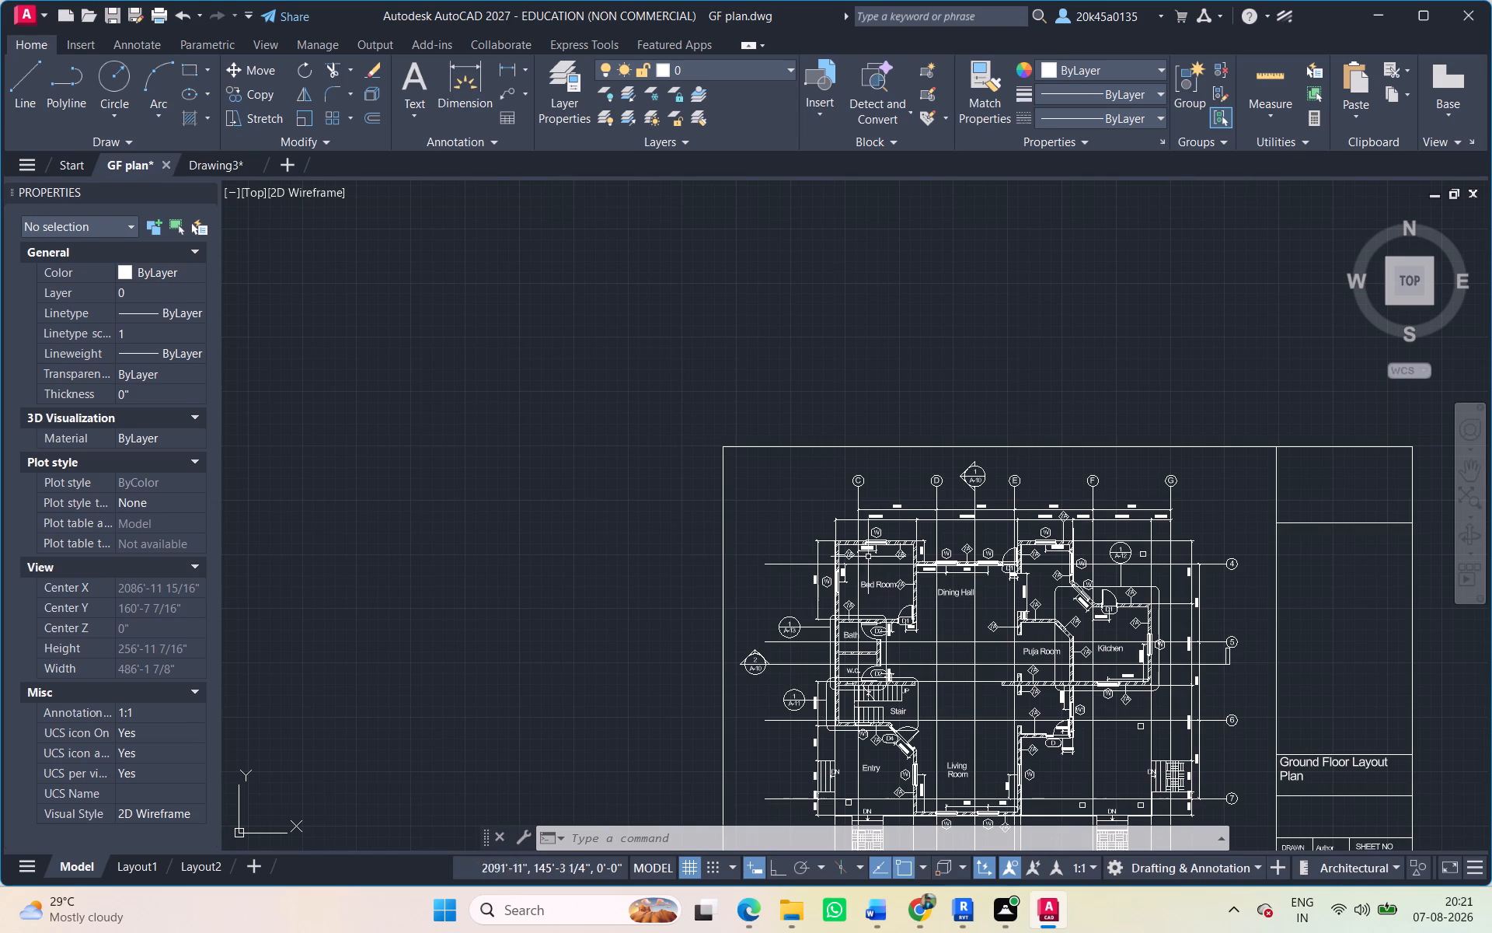
middle_click_drag(908, 718, 887, 611)
scroll(841, 620, "up", 5)
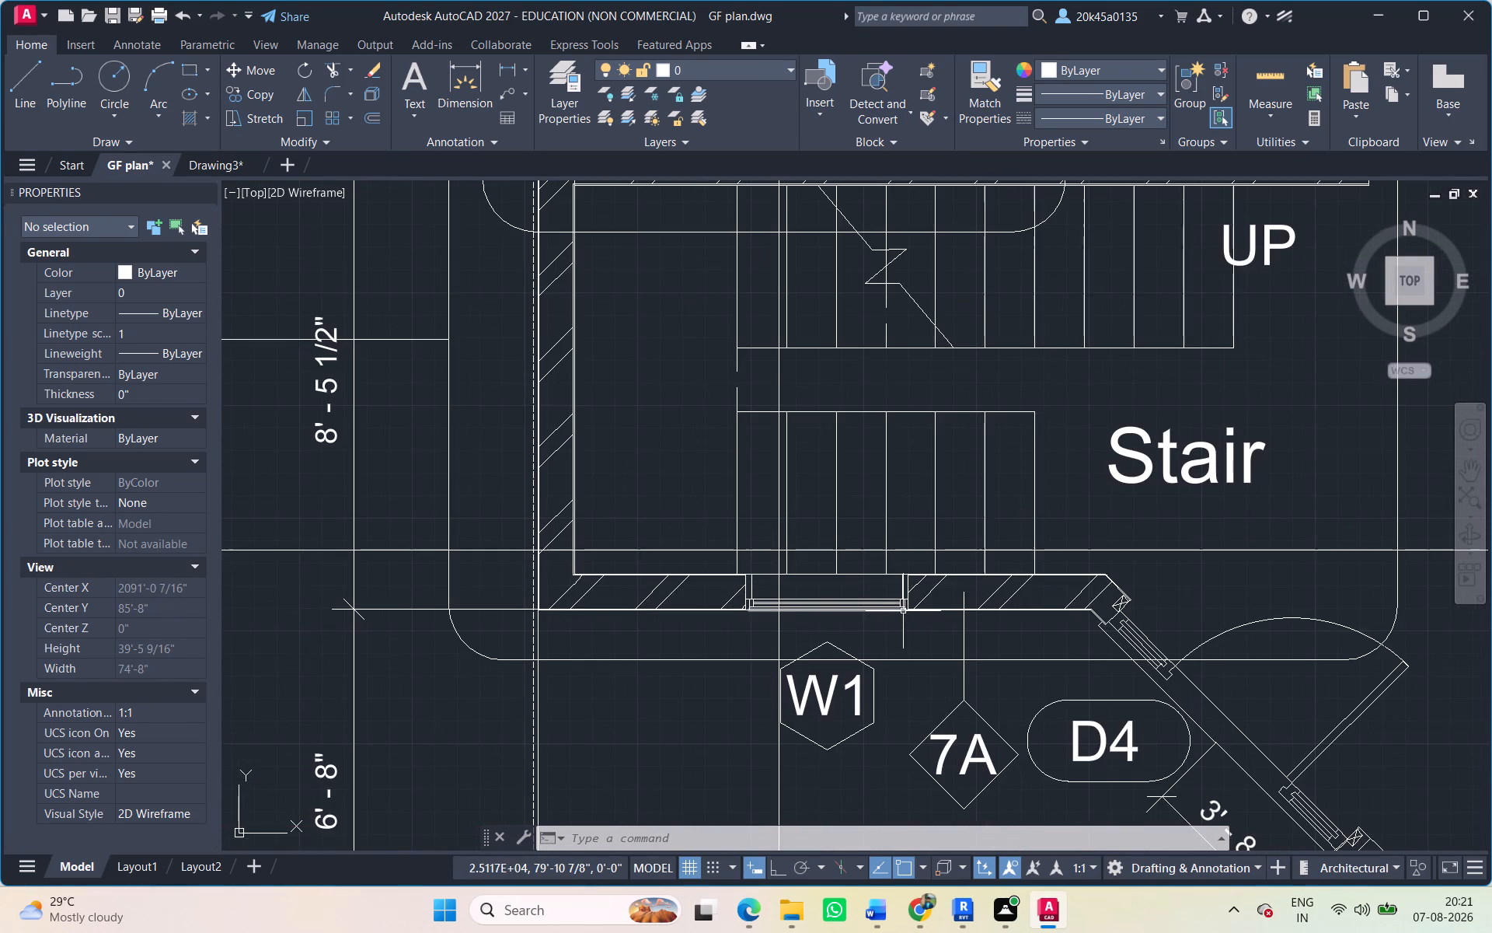
middle_click_drag(905, 613, 800, 696)
scroll(688, 485, "down", 3)
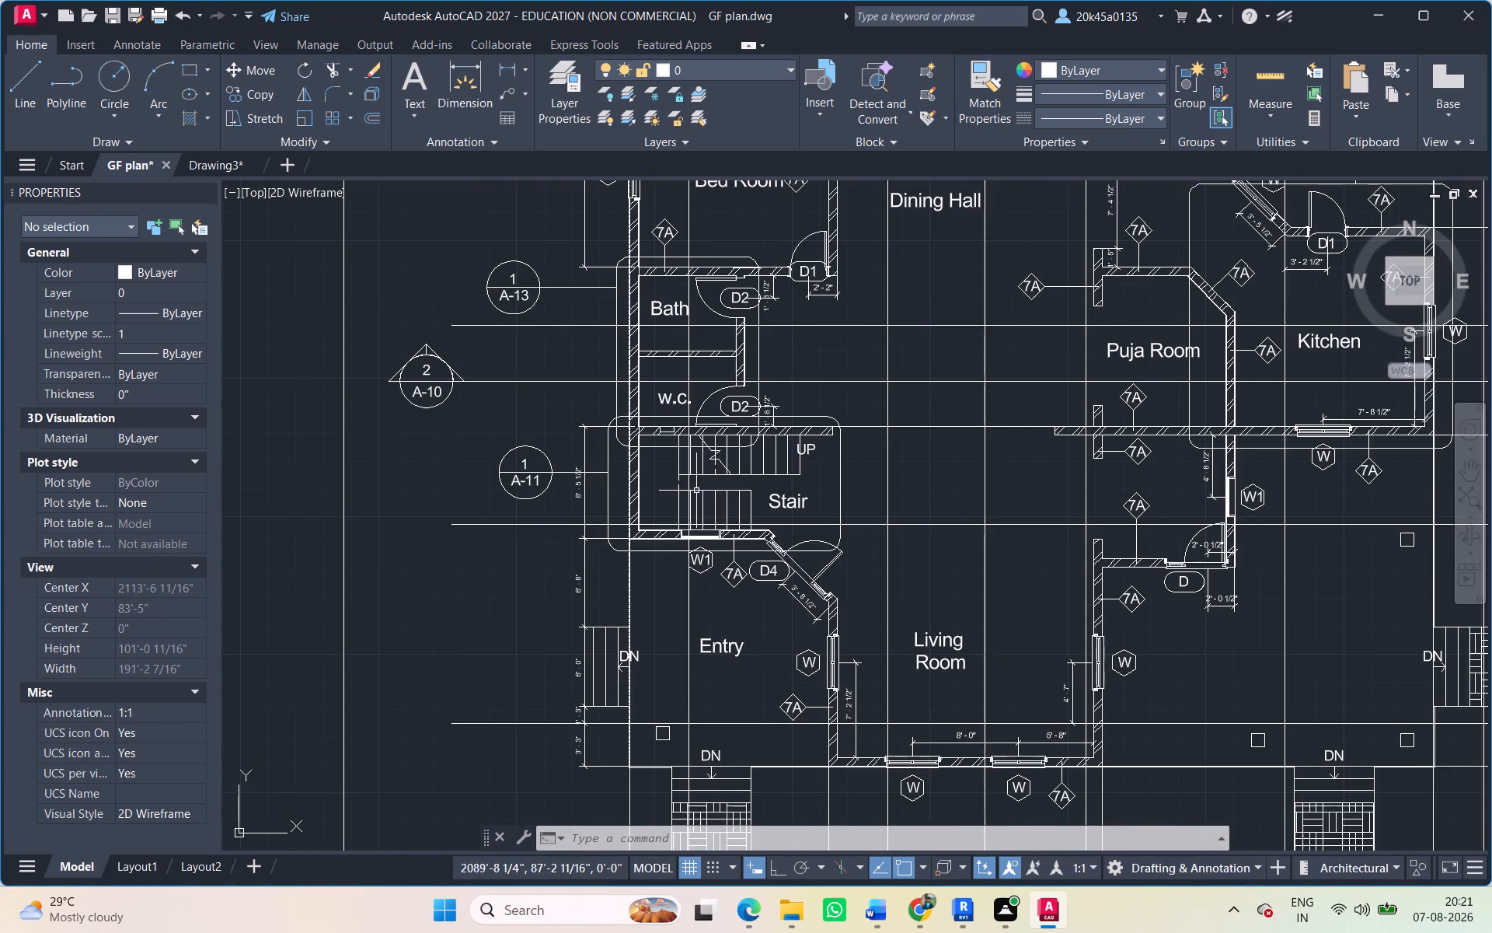
middle_click_drag(699, 491, 685, 536)
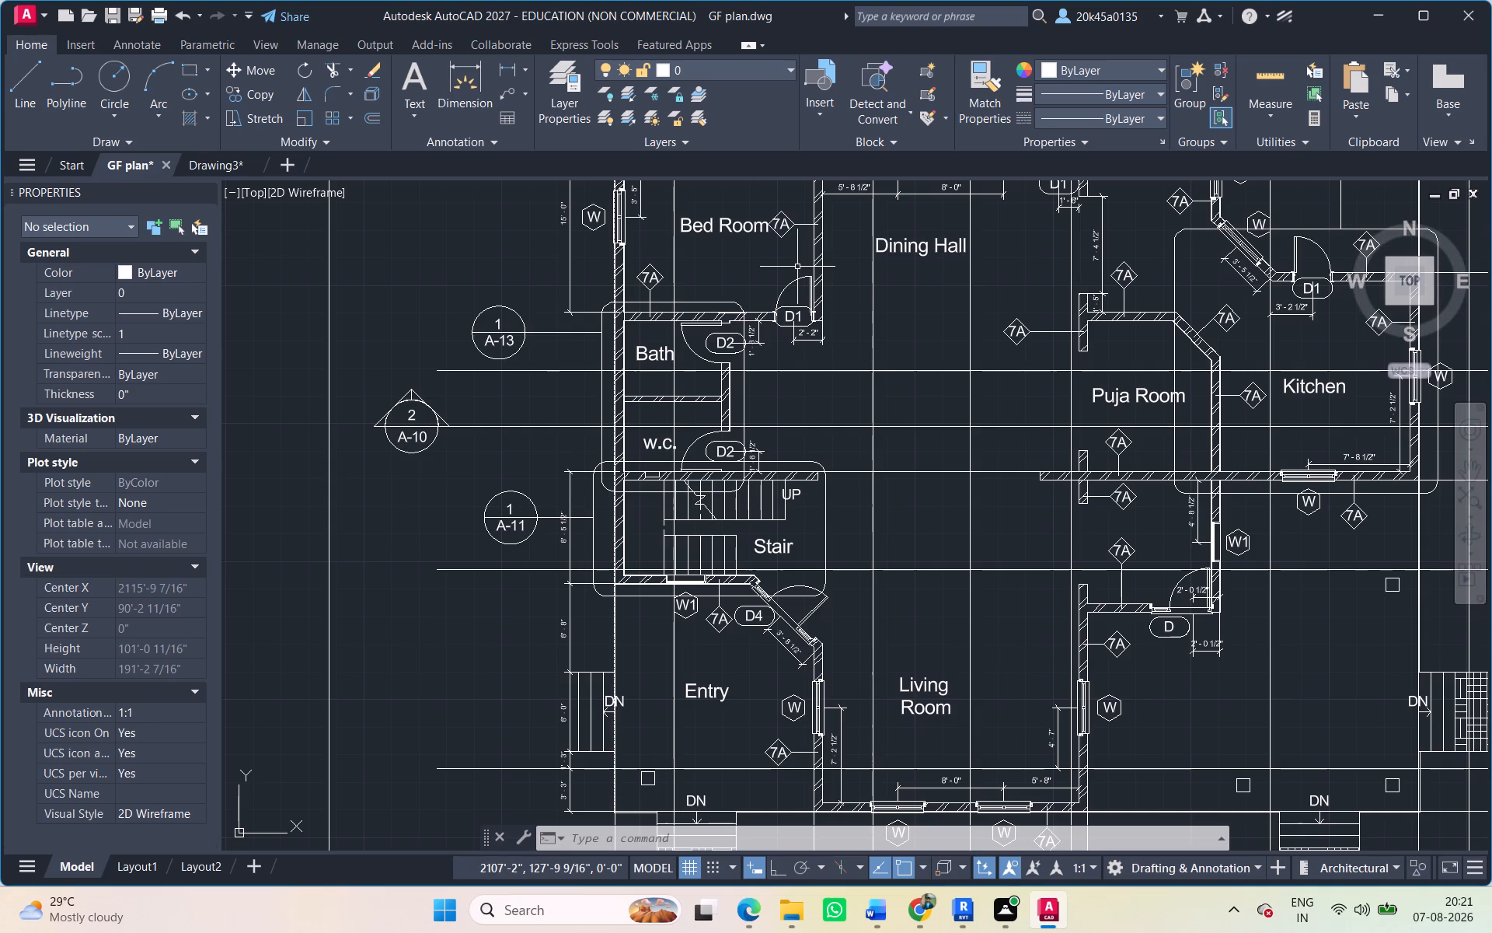
Switch to Revit and undo the last move of the linked GF plan.dwg drawing.
key("alt+Tab")
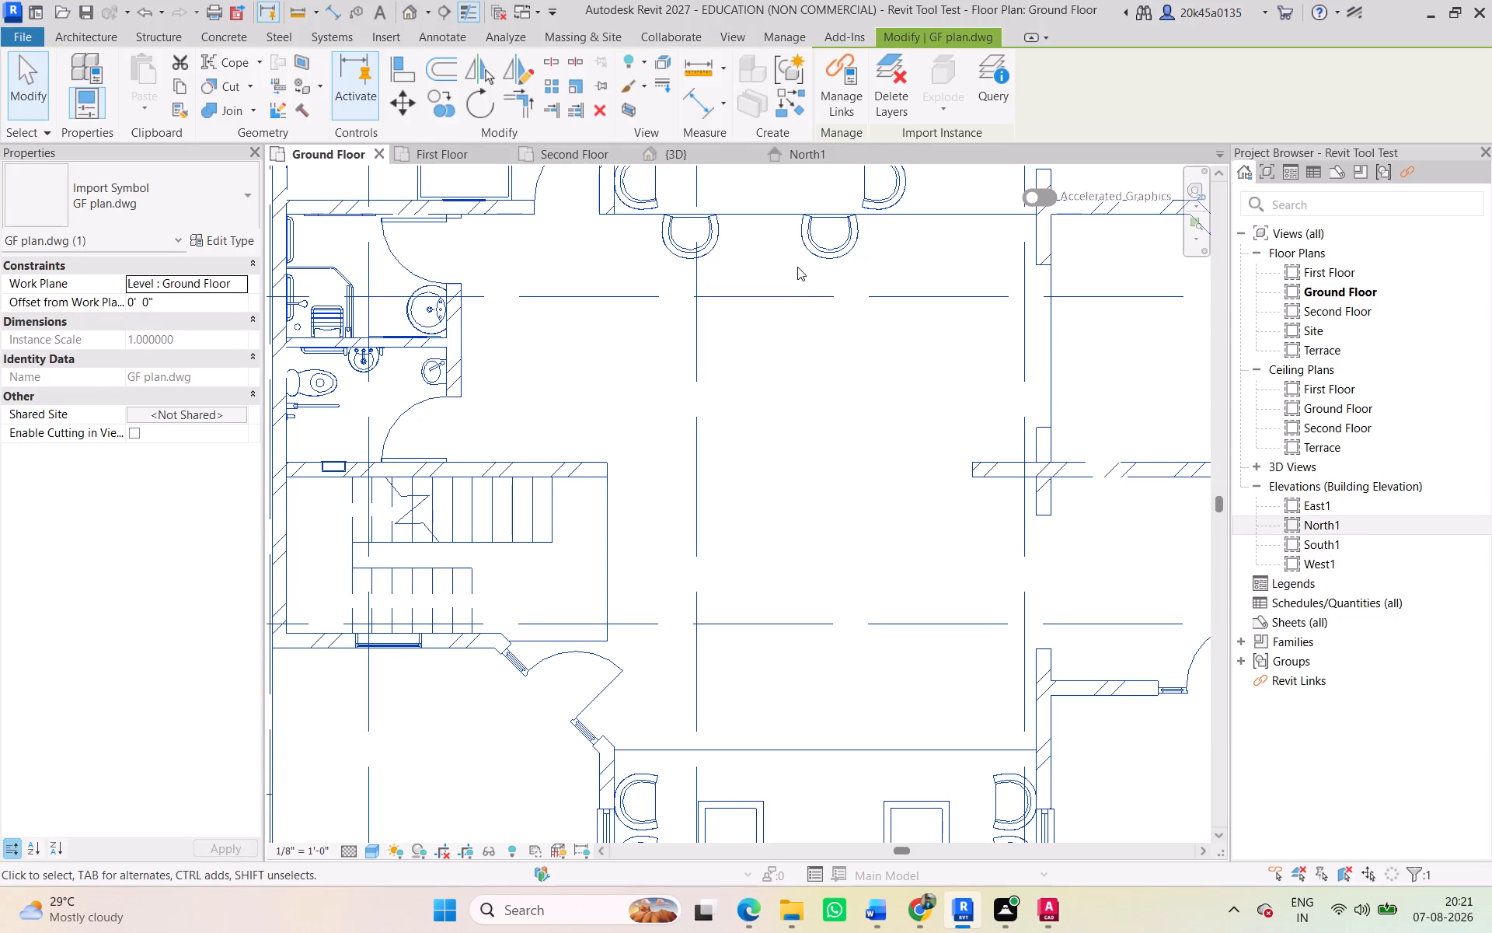
key("ctrl+z")
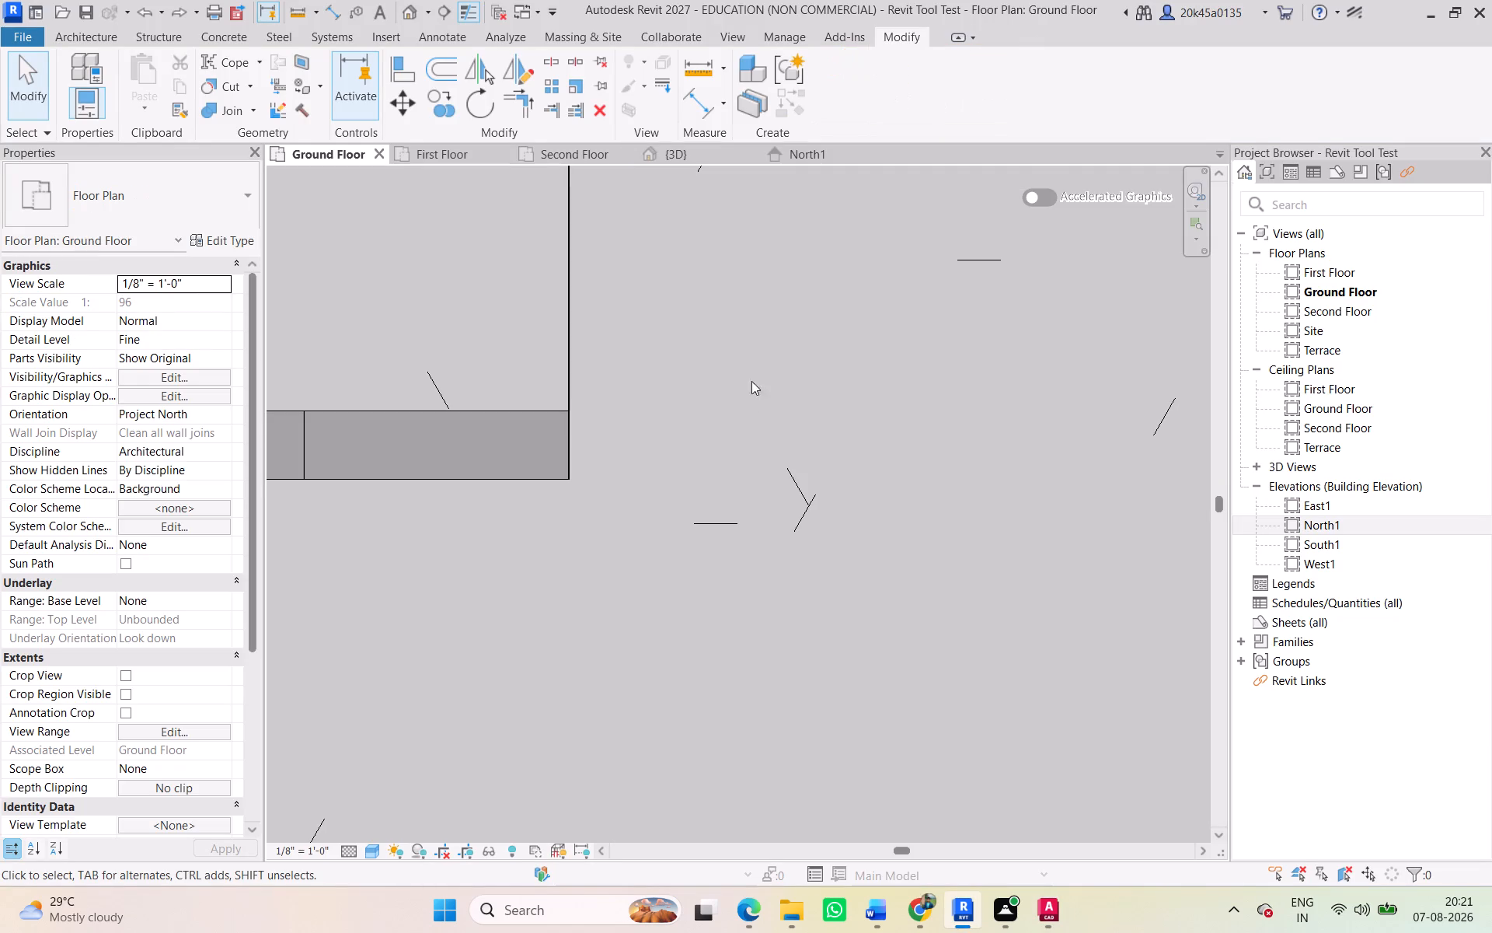
Examine how the linked Ground Floor Plan lines up with the modelled stair, living room walls and floor.
scroll(782, 431, "down", 6)
scroll(796, 449, "down", 20)
scroll(796, 449, "down", 7)
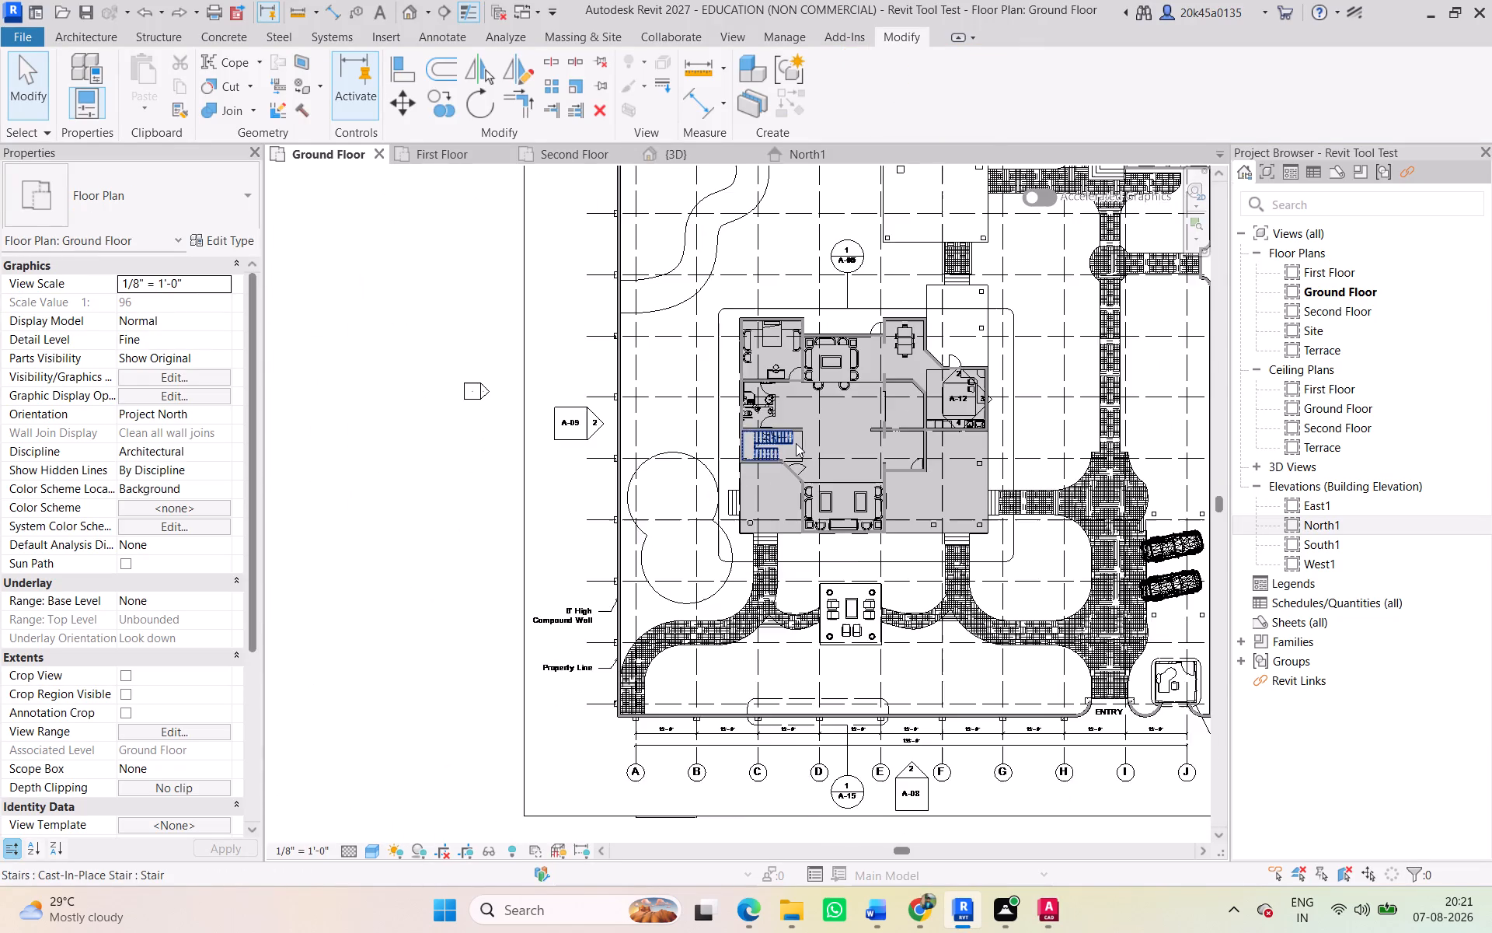
scroll(796, 443, "down", 4)
middle_click_drag(799, 445, 804, 460)
scroll(835, 503, "up", 11)
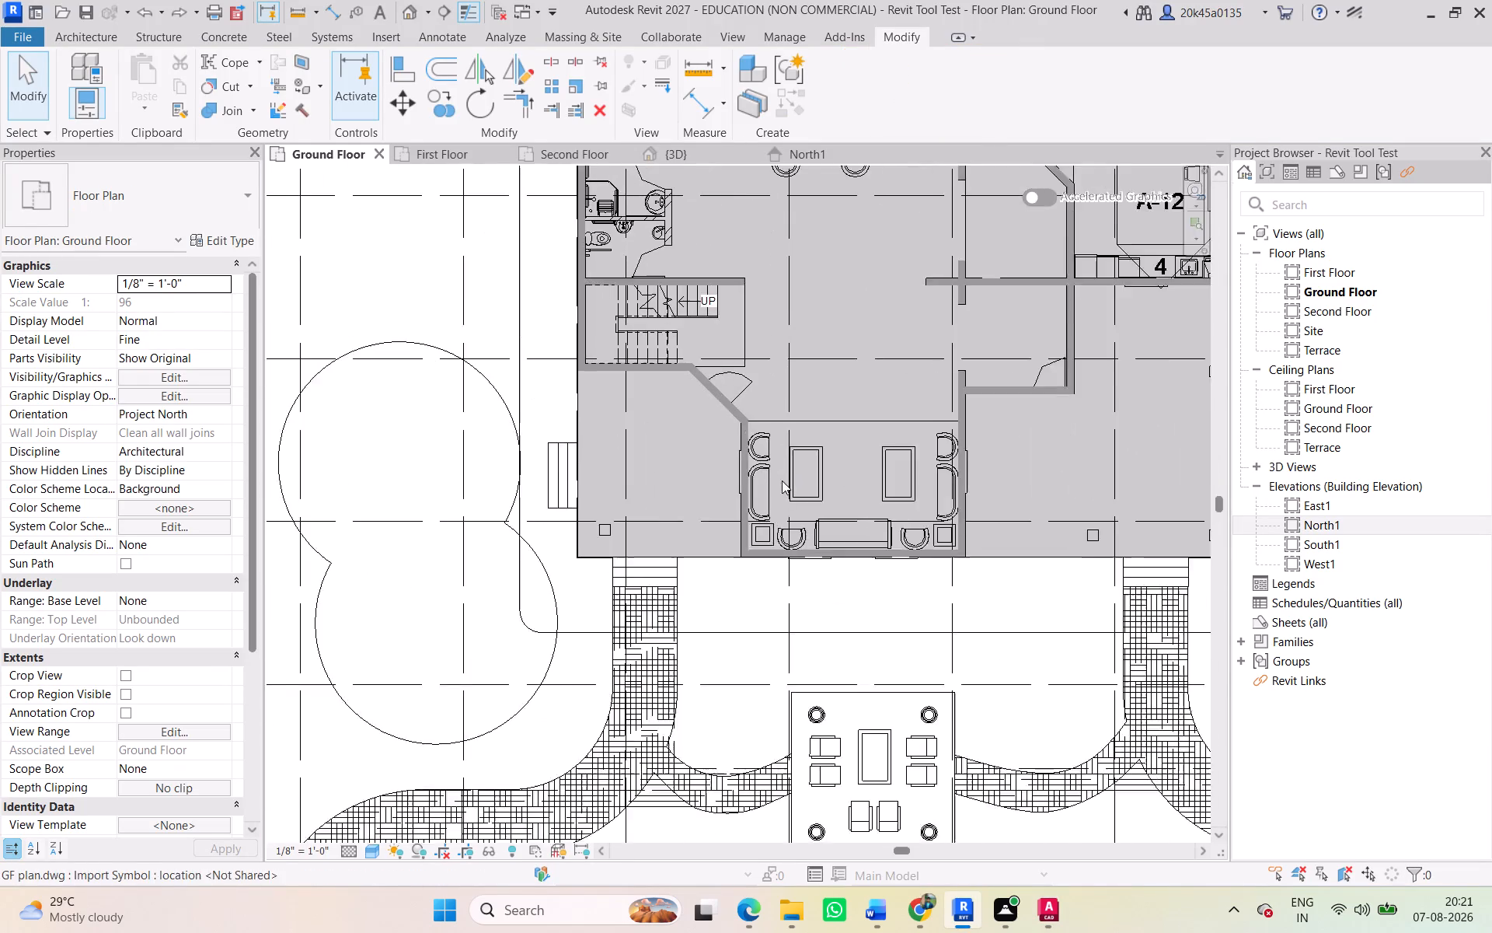
middle_click_drag(771, 511, 741, 589)
scroll(763, 540, "up", 4)
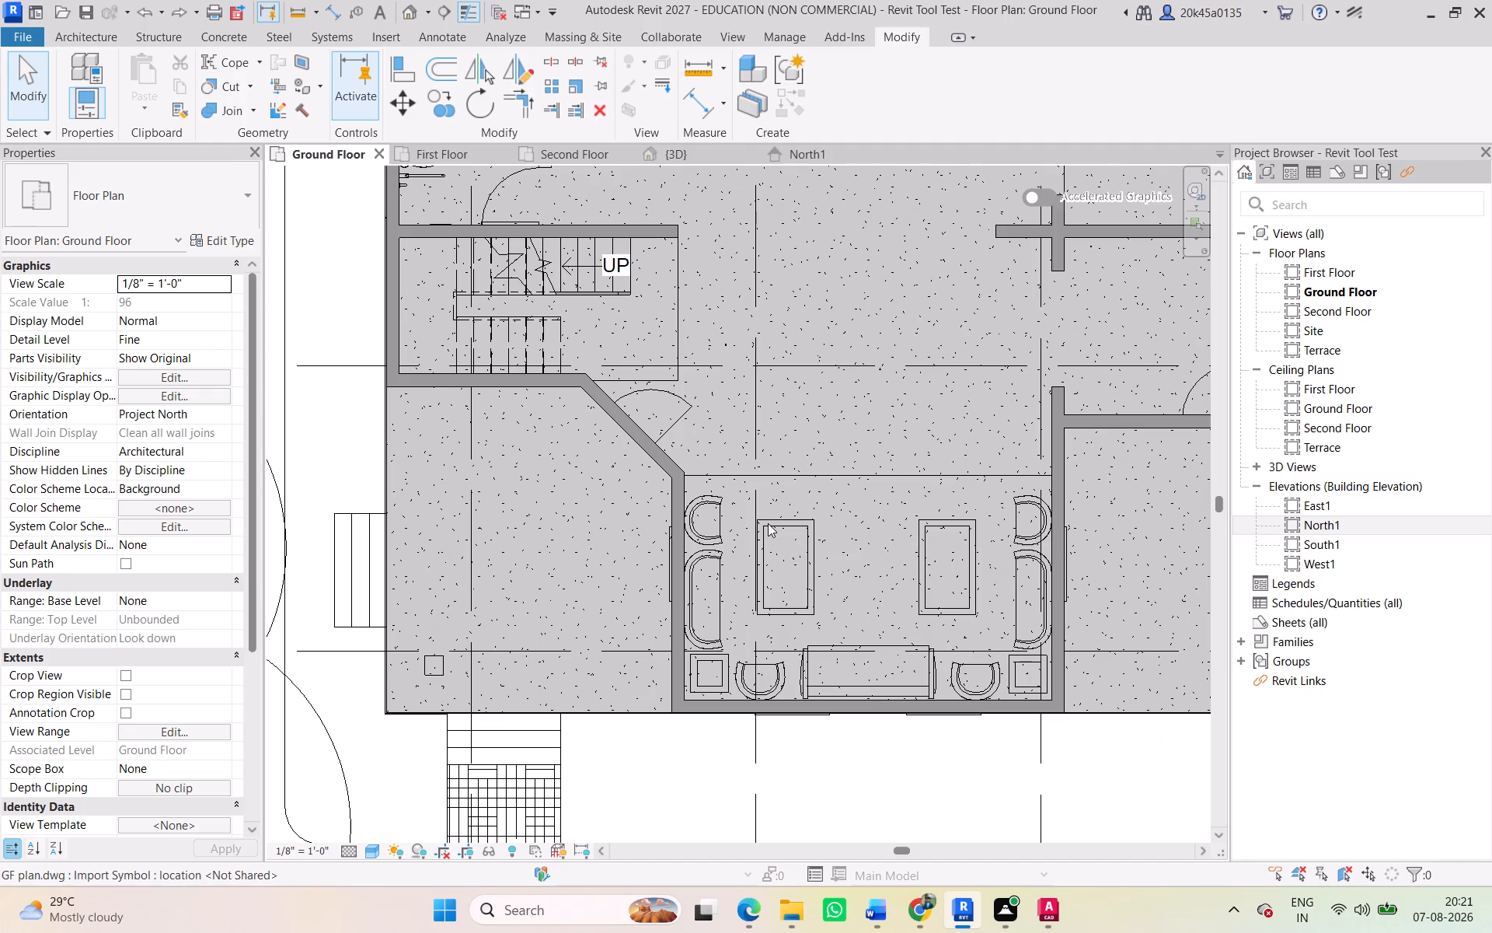
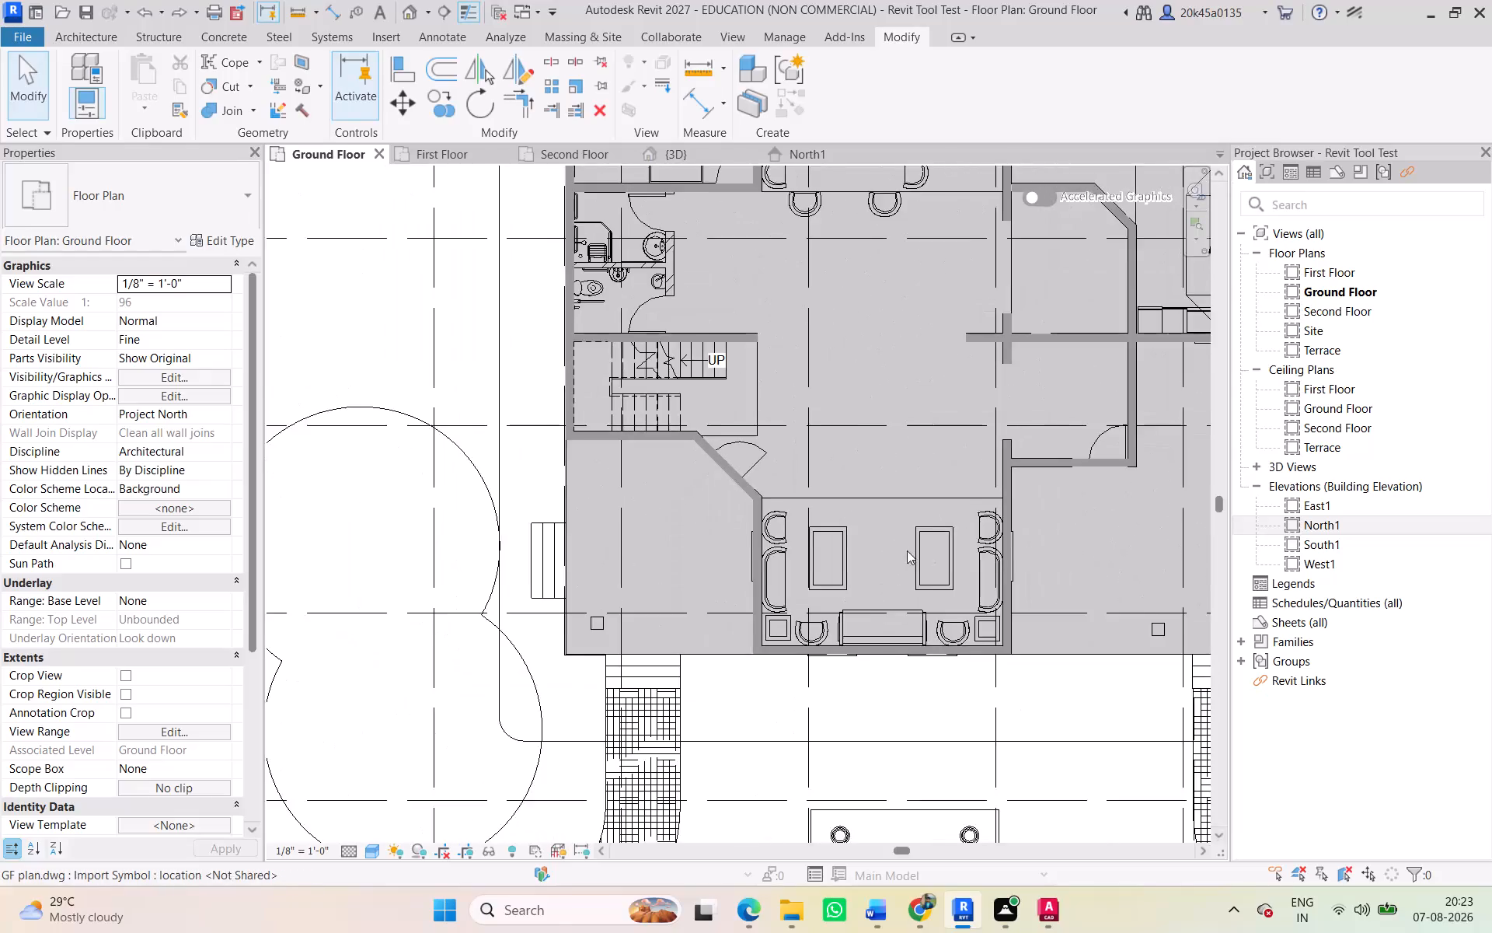
Examine the linked GF plan.dwg against the modelled ground floor, covering the stair, the door in the diagonal wall, and the surrounding site grid.
middle_click_drag(907, 550, 720, 597)
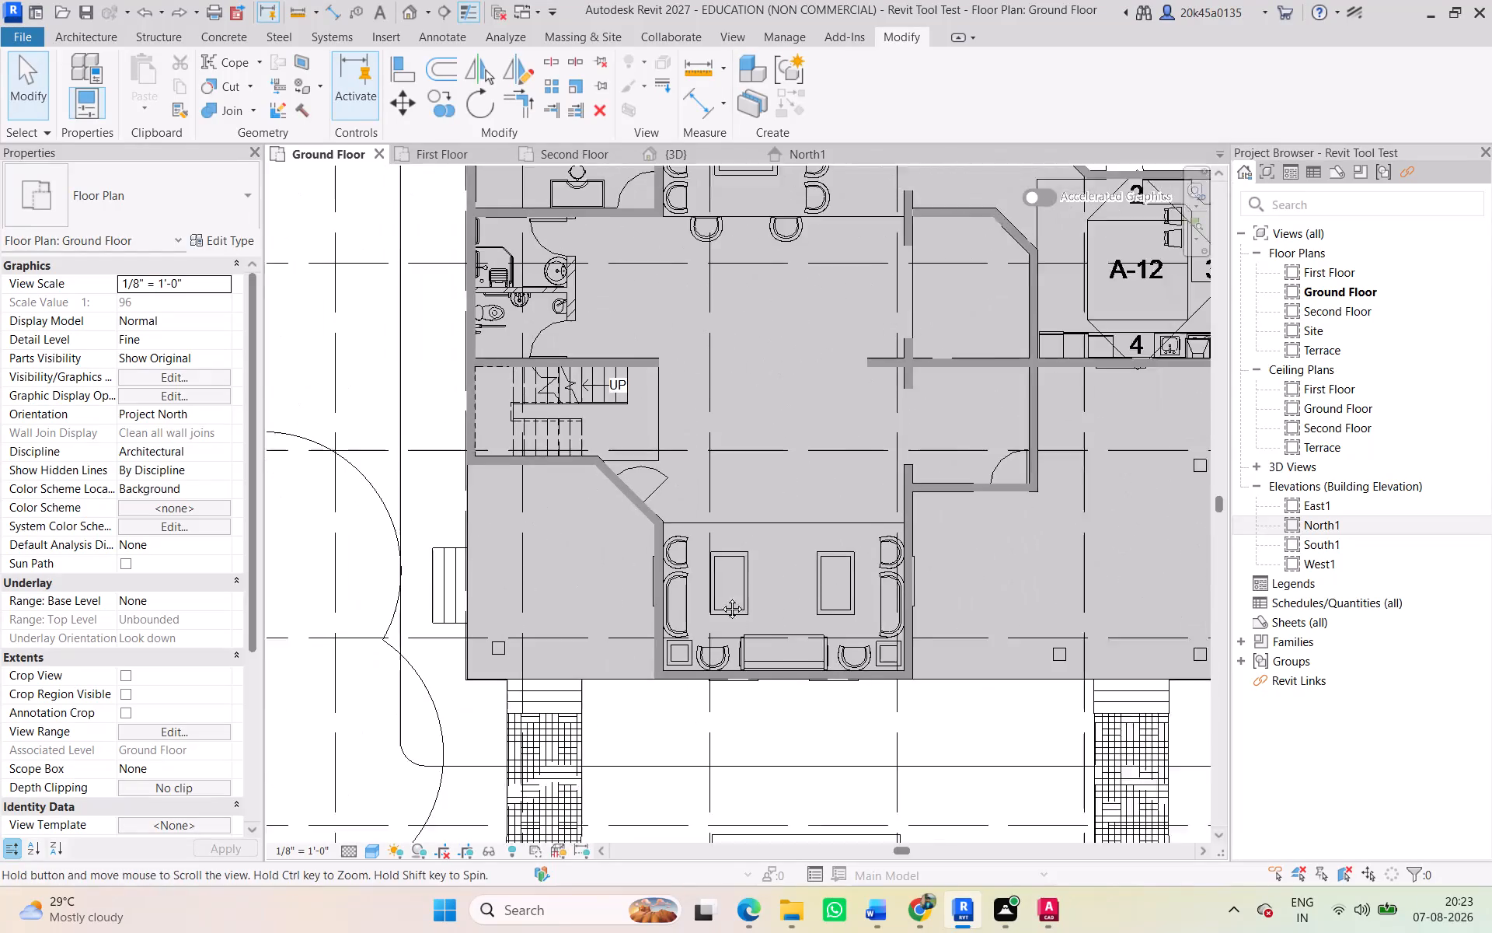
middle_click_drag(720, 597, 523, 704)
scroll(583, 675, "down", 2)
middle_click_drag(586, 673, 865, 747)
key("Escape")
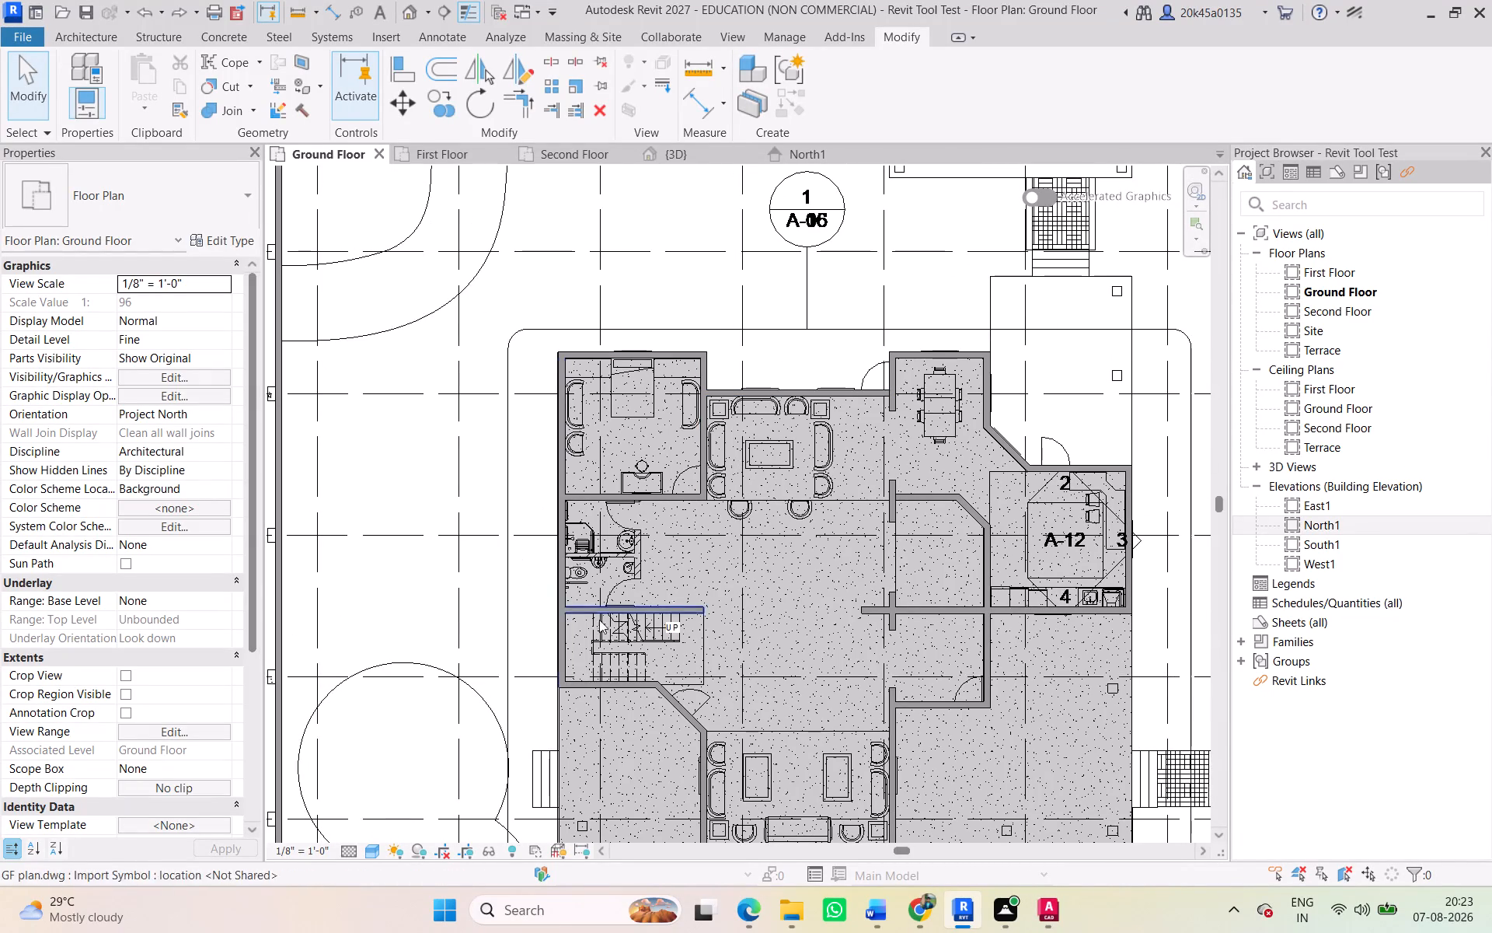
scroll(627, 655, "down", 1)
middle_click_drag(627, 655, 614, 534)
scroll(619, 615, "down", 1)
middle_click_drag(619, 615, 482, 655)
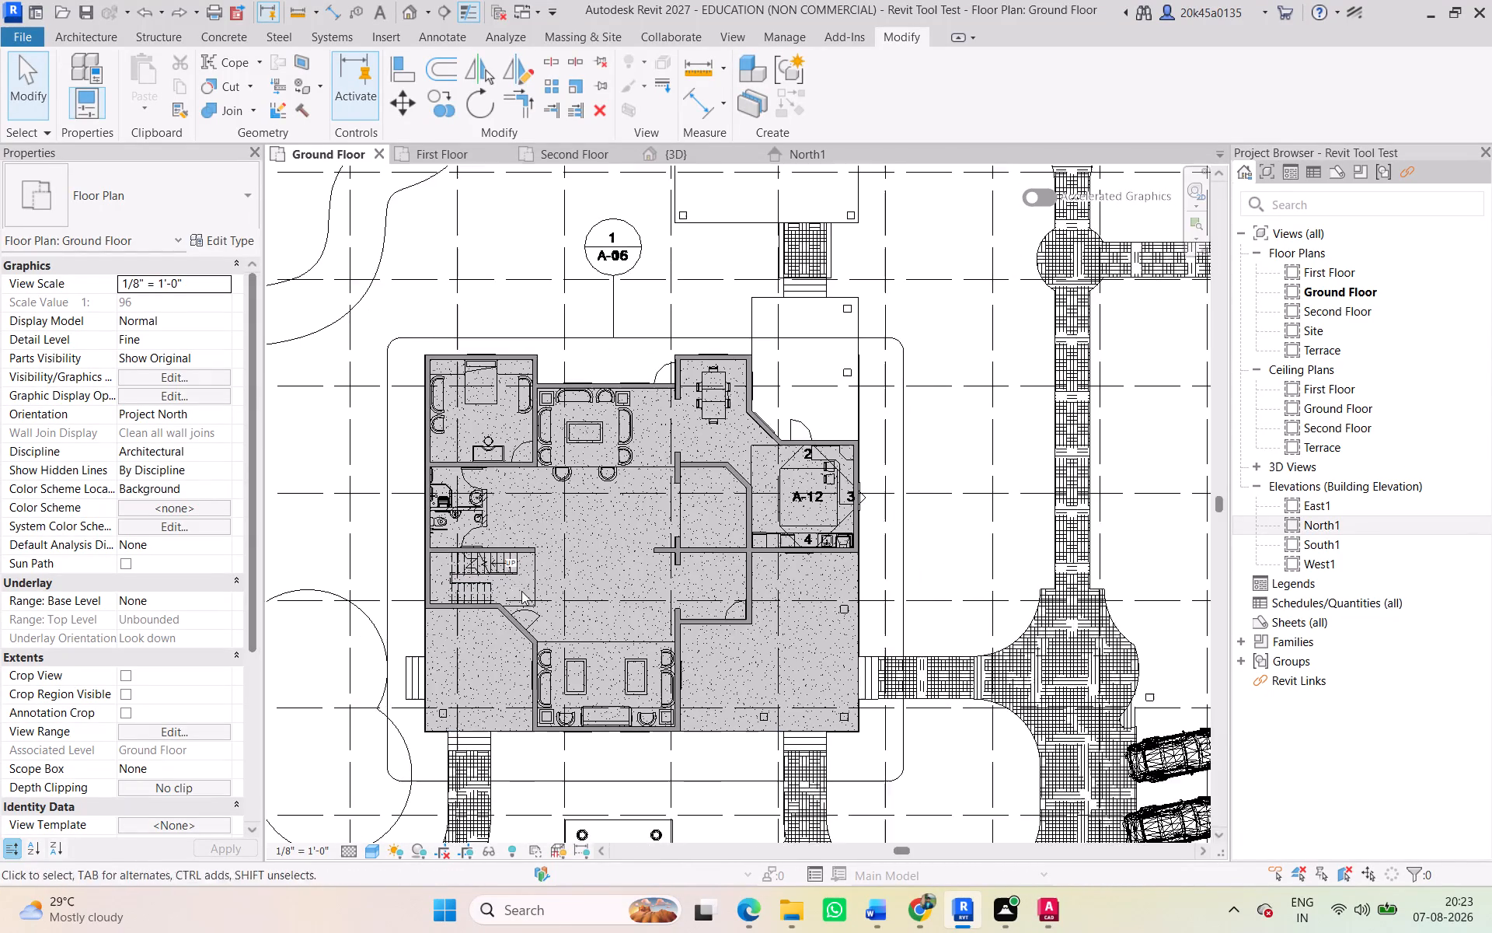
scroll(539, 533, "up", 2)
middle_click_drag(542, 527, 629, 536)
scroll(584, 610, "up", 2)
middle_click_drag(580, 603, 549, 501)
scroll(549, 508, "up", 1)
scroll(606, 651, "up", 3)
scroll(617, 576, "up", 4)
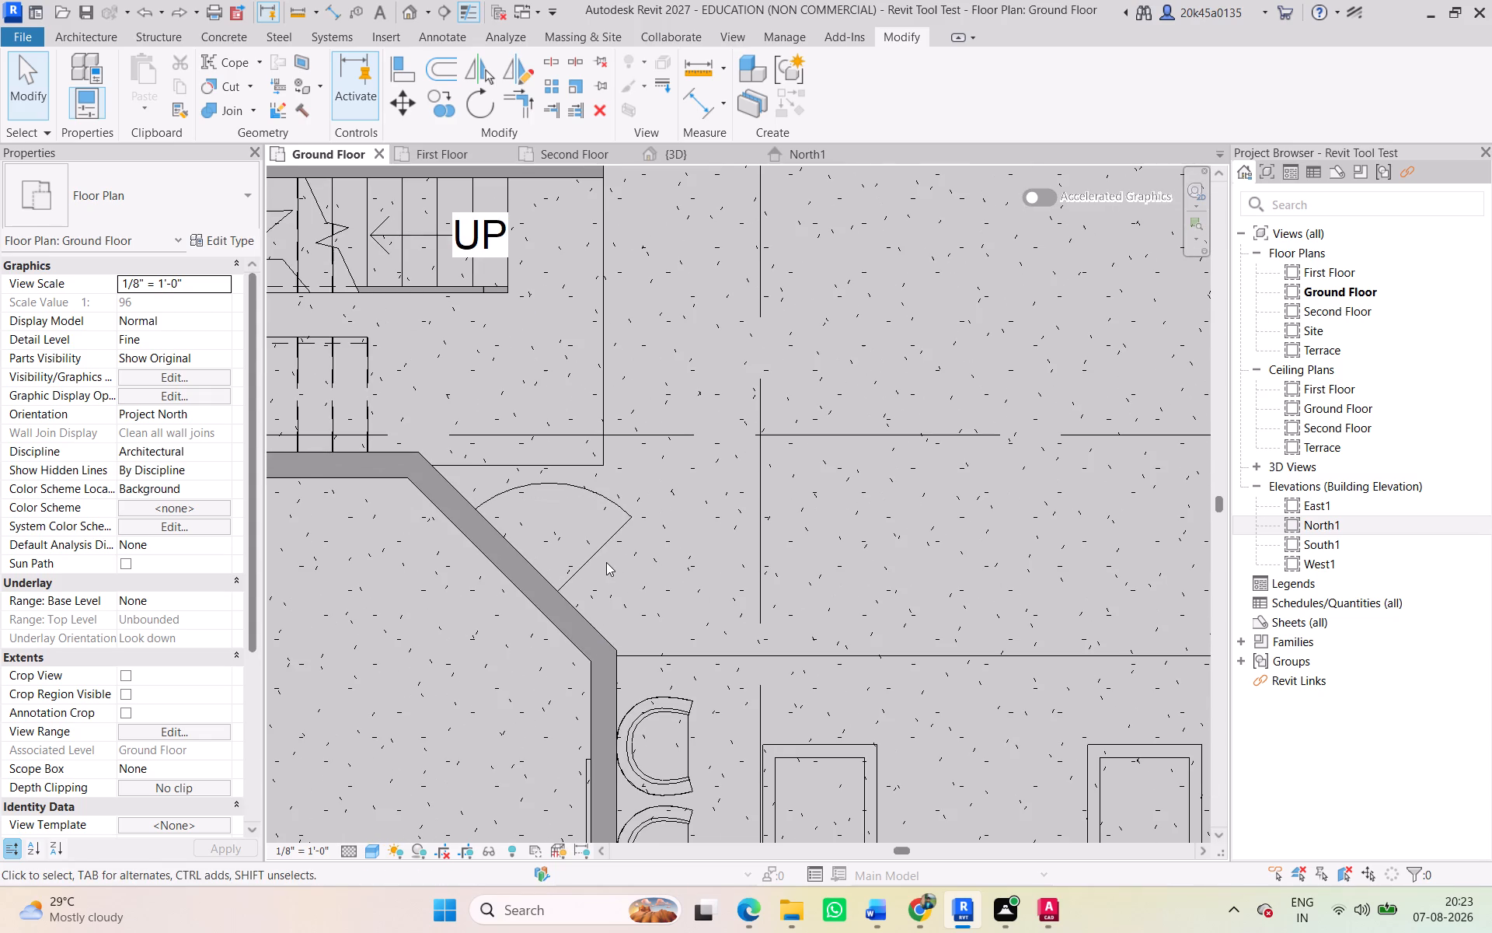
scroll(606, 562, "down", 14)
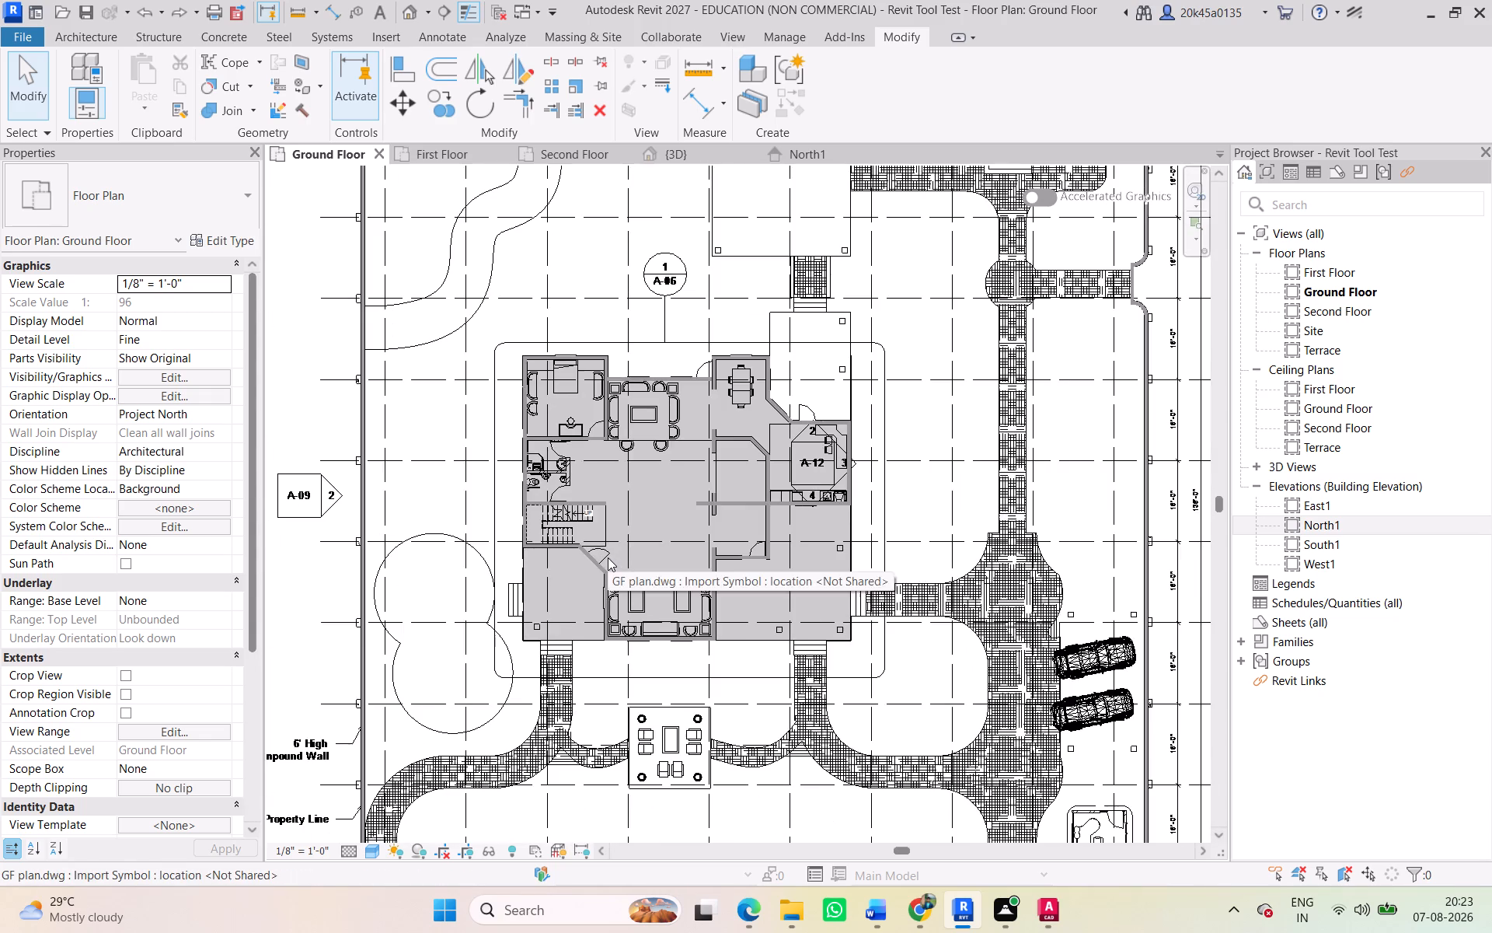
scroll(613, 552, "down", 3)
middle_click_drag(613, 552, 577, 552)
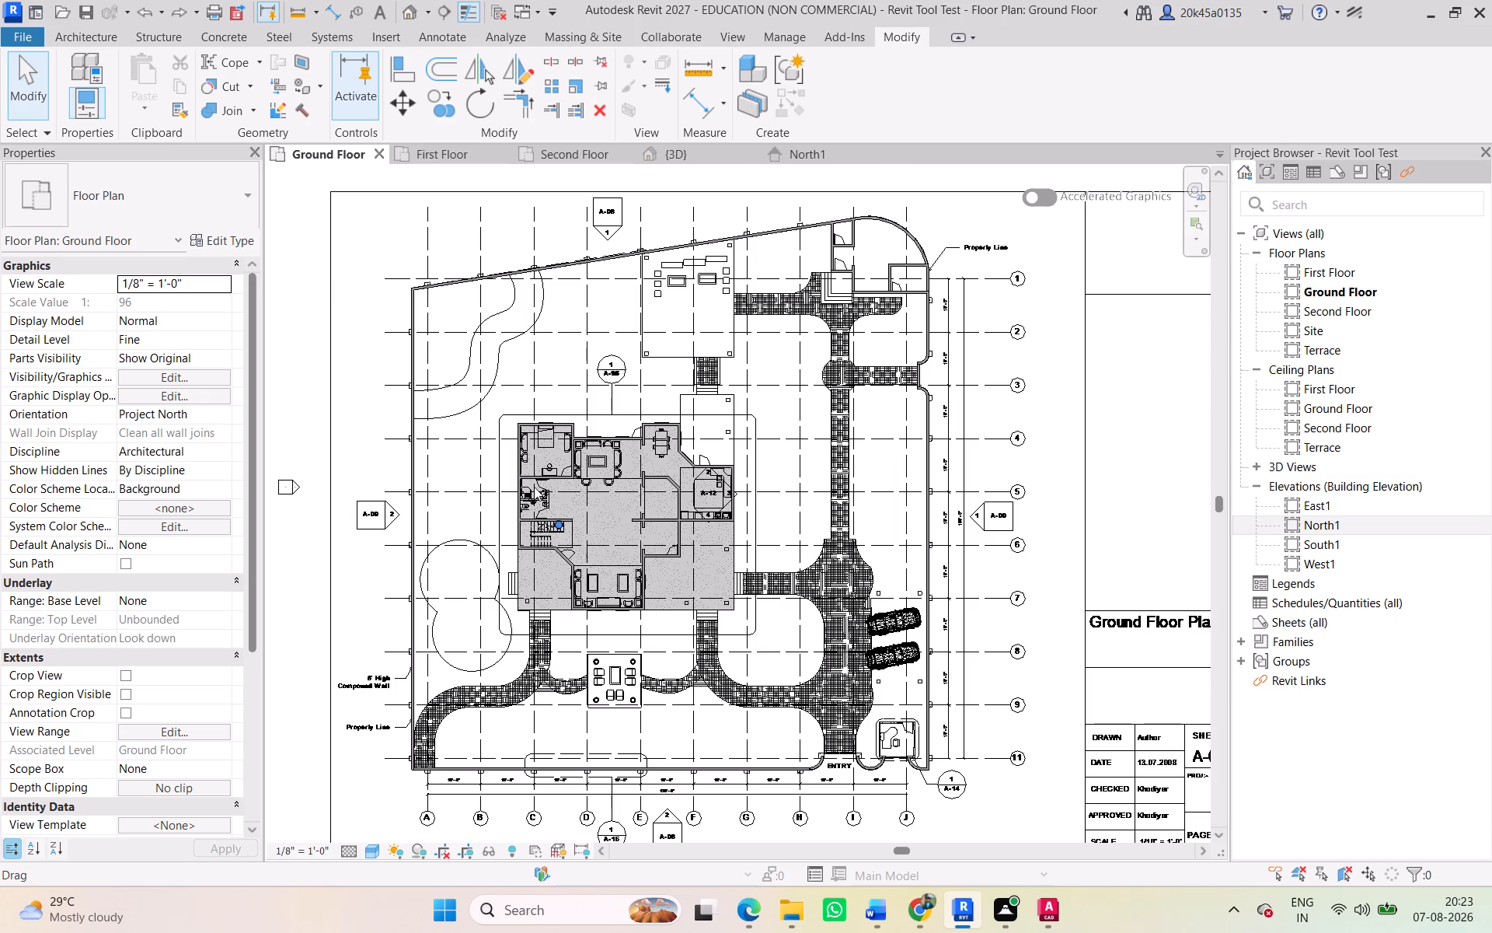
scroll(504, 466, "up", 2)
Switch from Revit to another open application window.
key("alt+Tab")
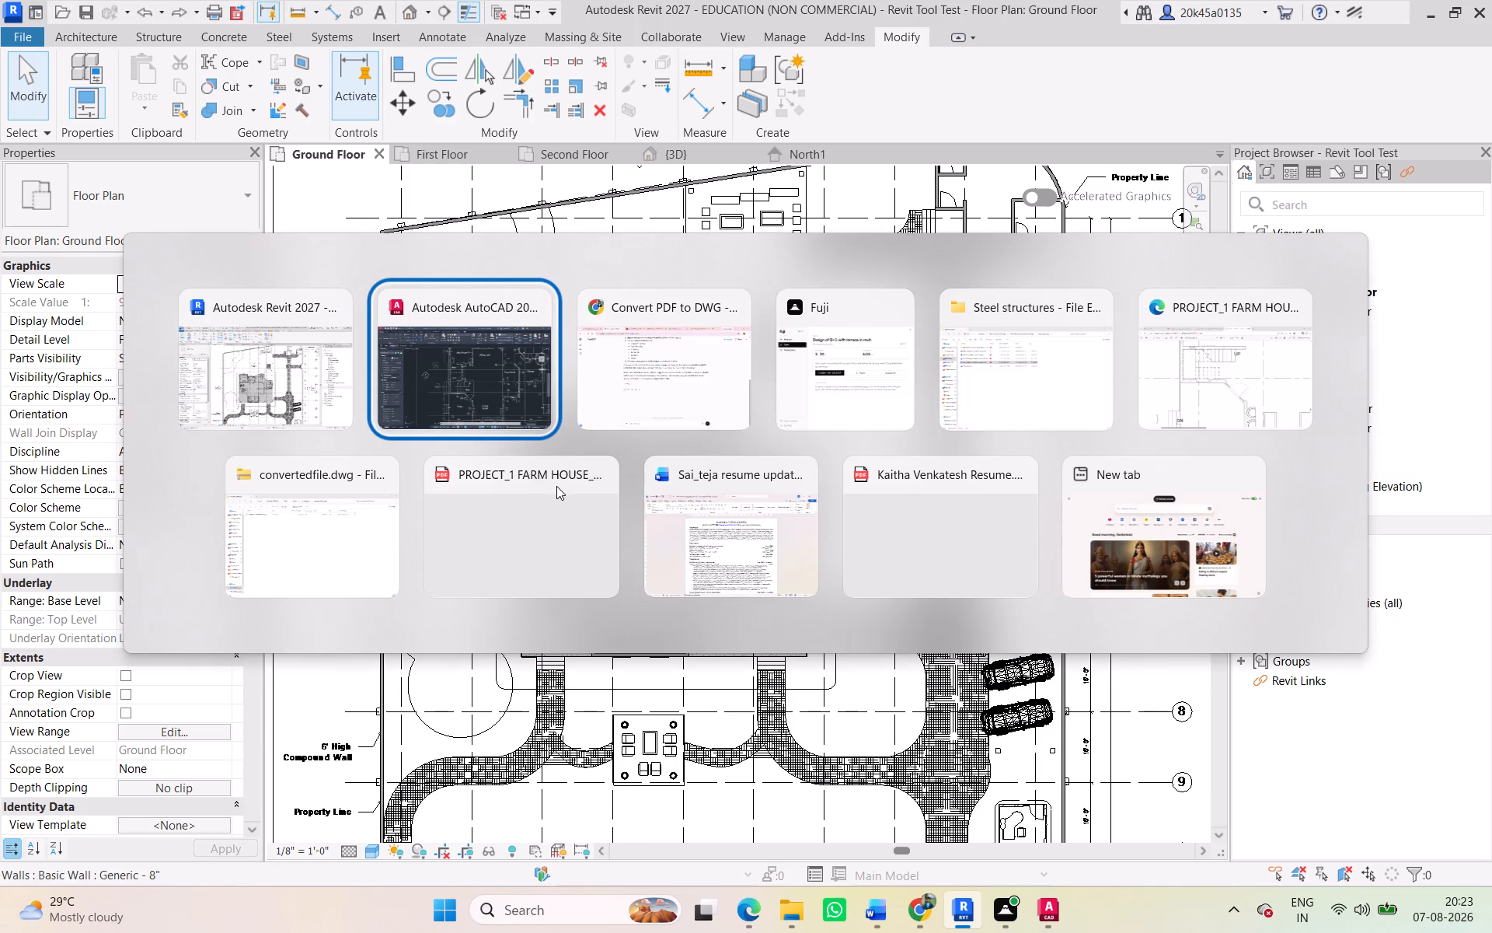
key("alt+Tab")
key("alt+Tab")
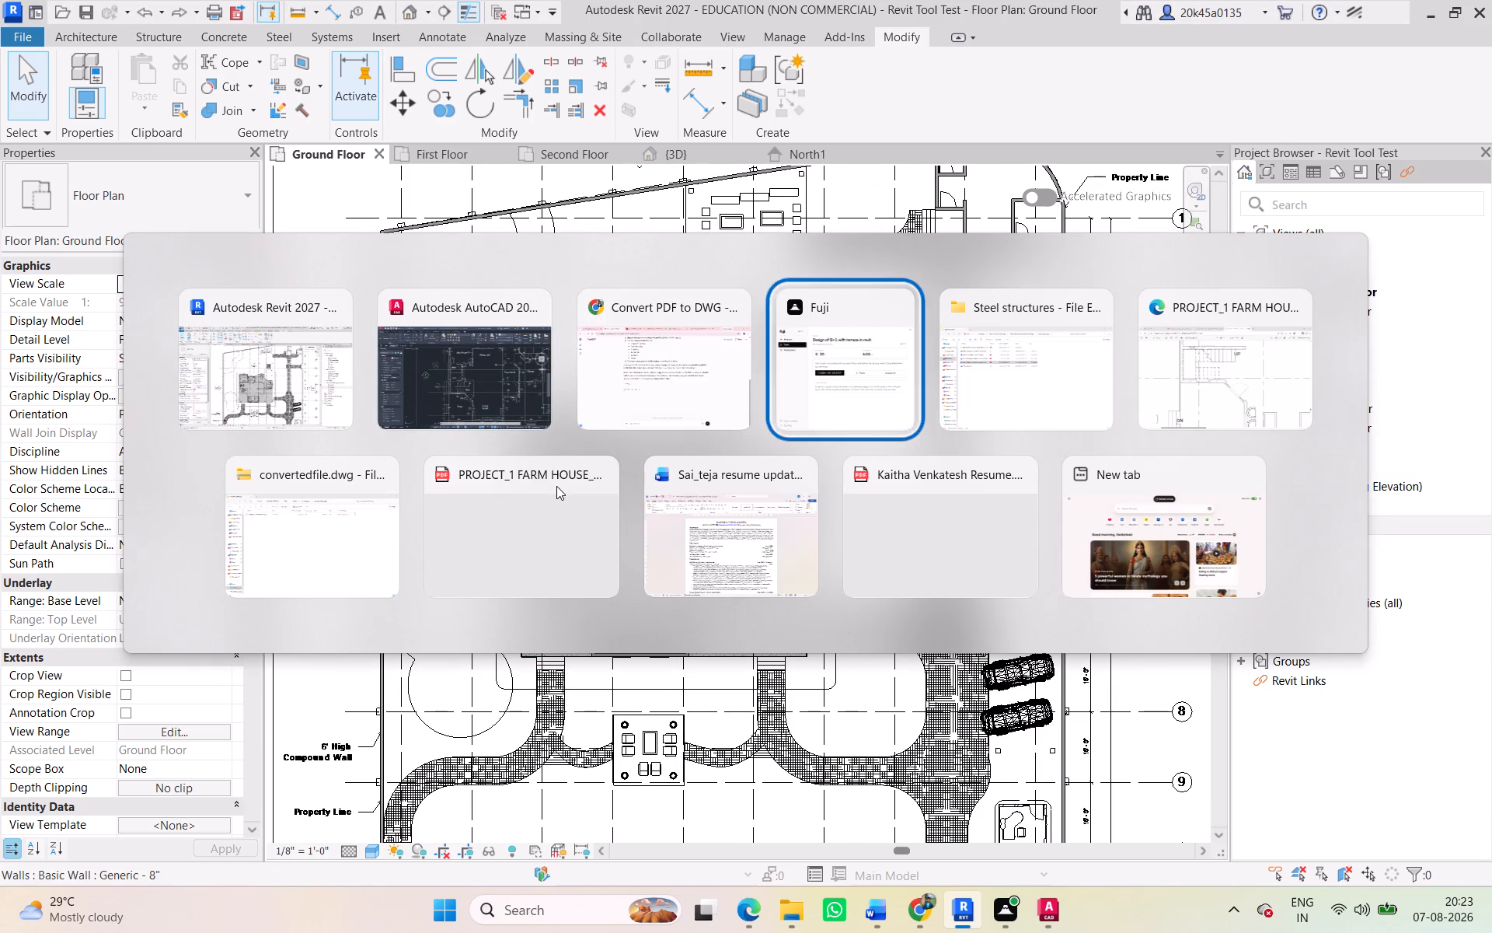
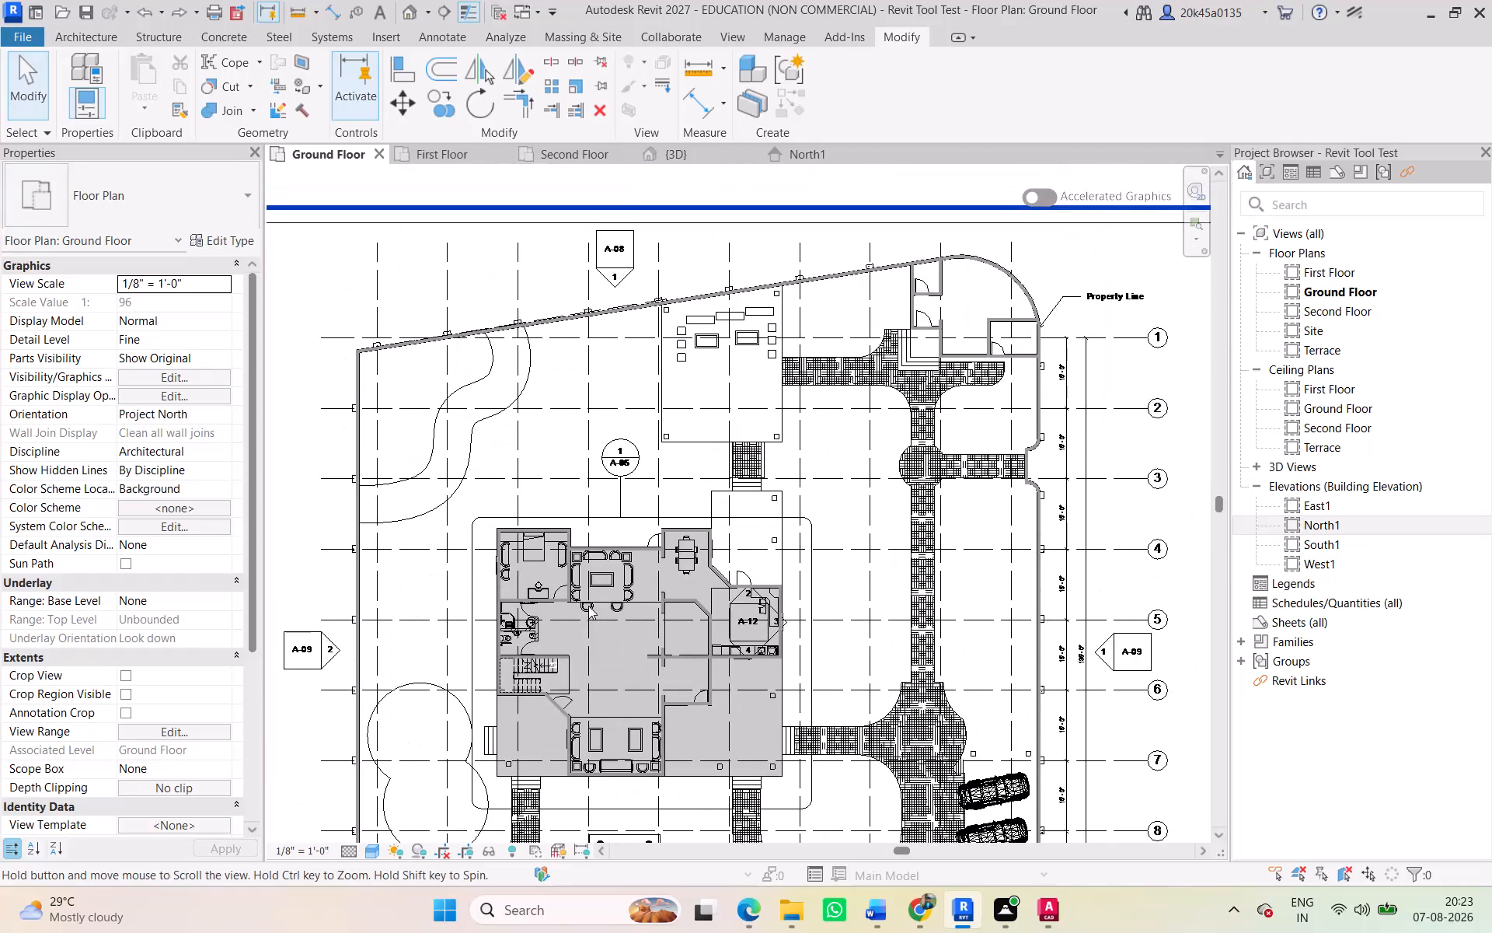
Measure the spacing between grid lines C and D in the linked GF plan with a temporary aligned dimension.
scroll(597, 567, "down", 3)
middle_click_drag(598, 561, 689, 410)
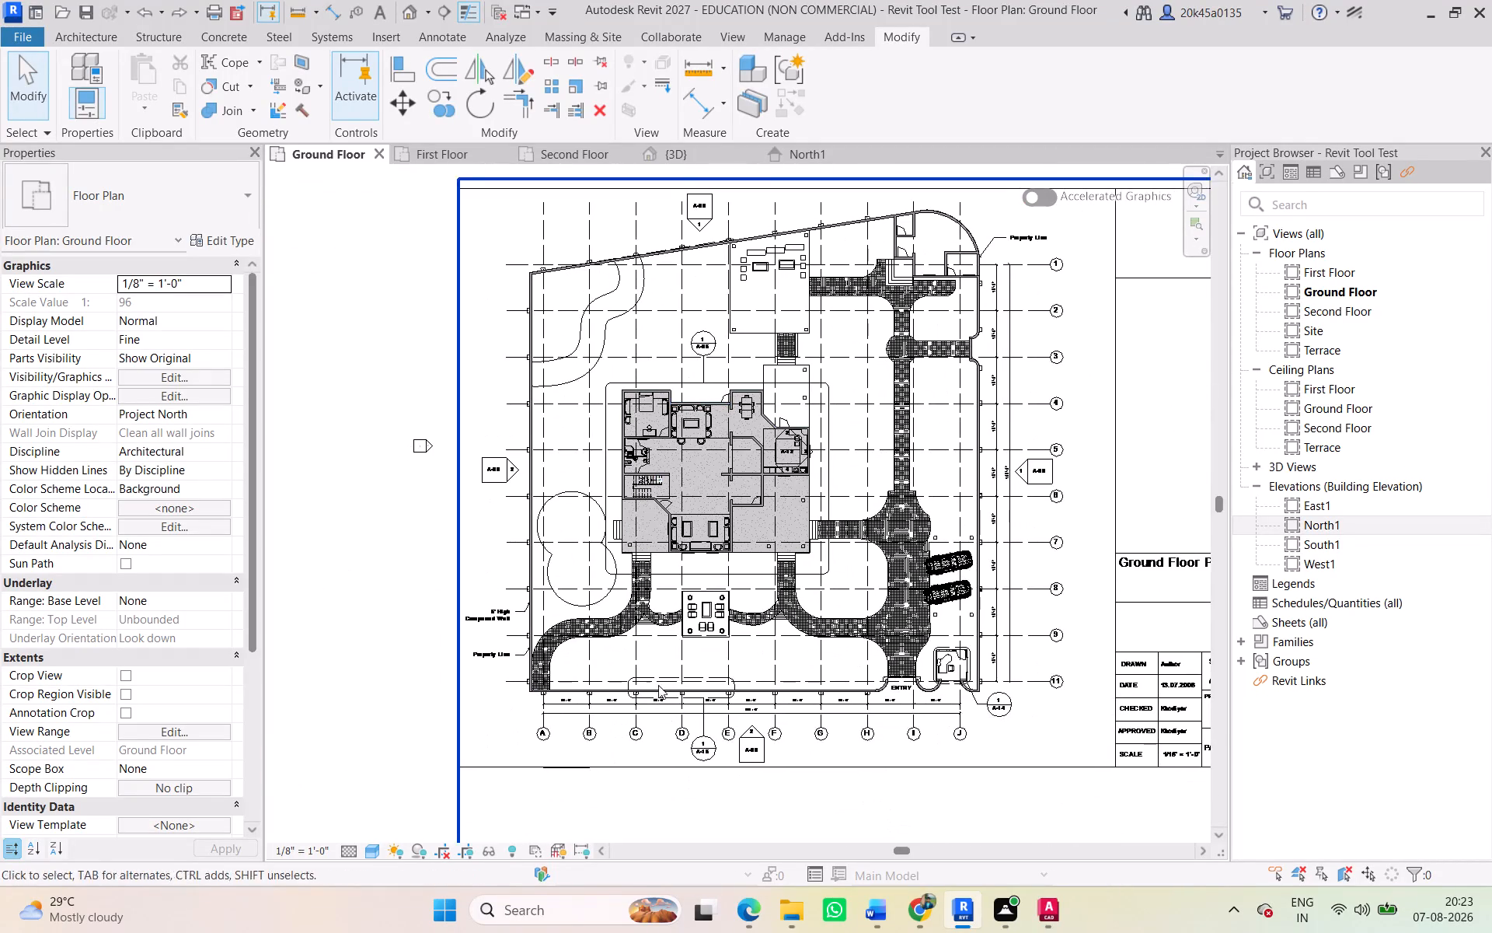
scroll(657, 732, "up", 3)
middle_click_drag(654, 734, 627, 661)
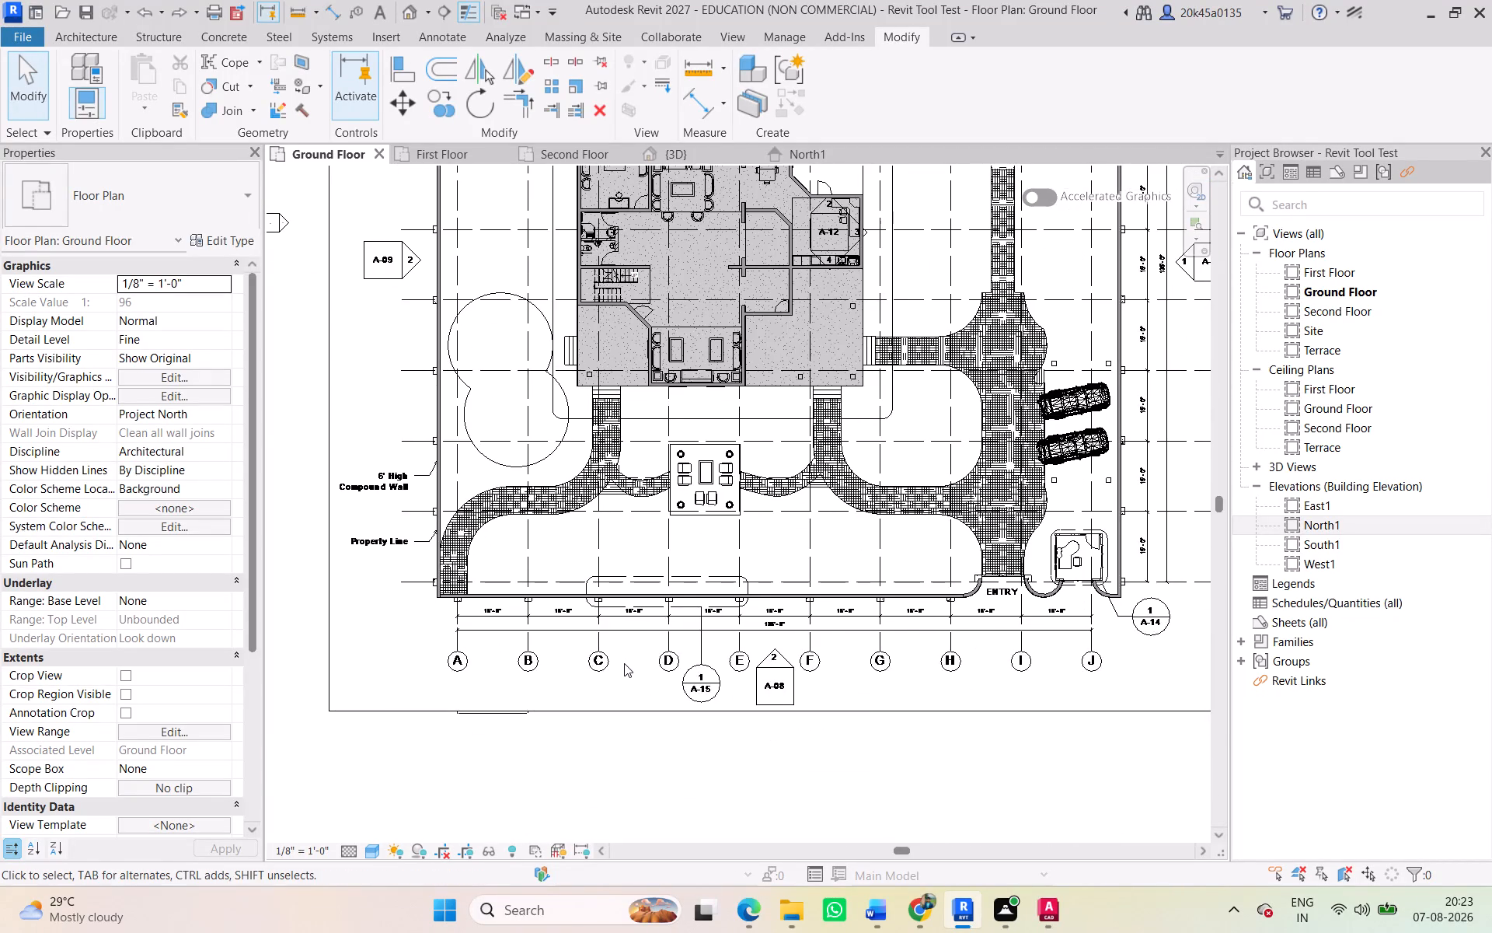
scroll(622, 663, "up", 2)
middle_click_drag(621, 626, 528, 680)
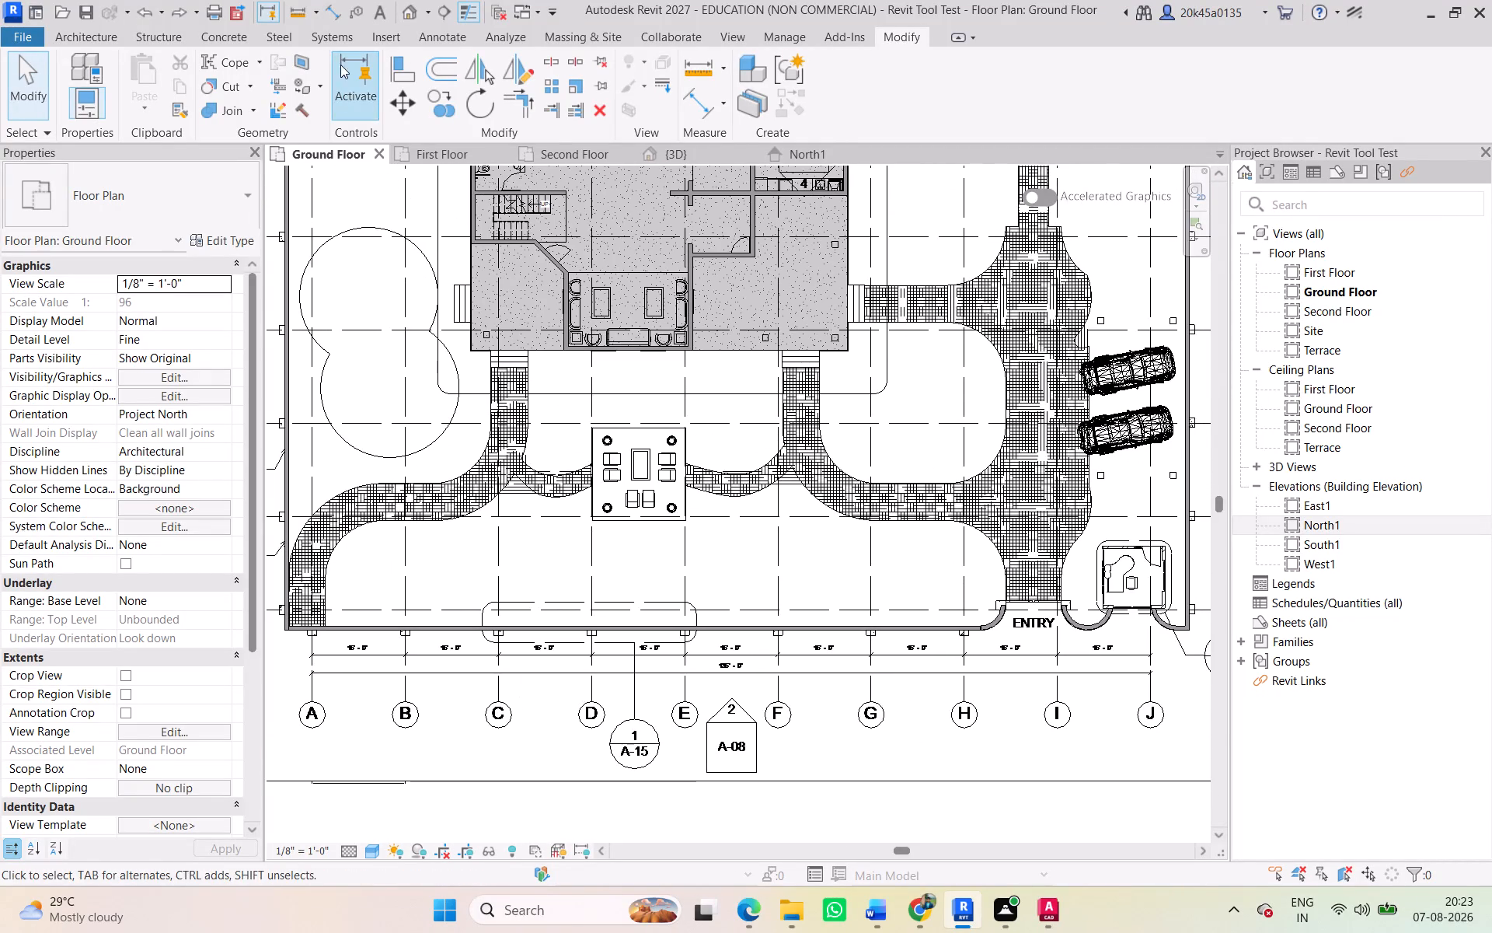
left_click(336, 2)
scroll(514, 666, "up", 5)
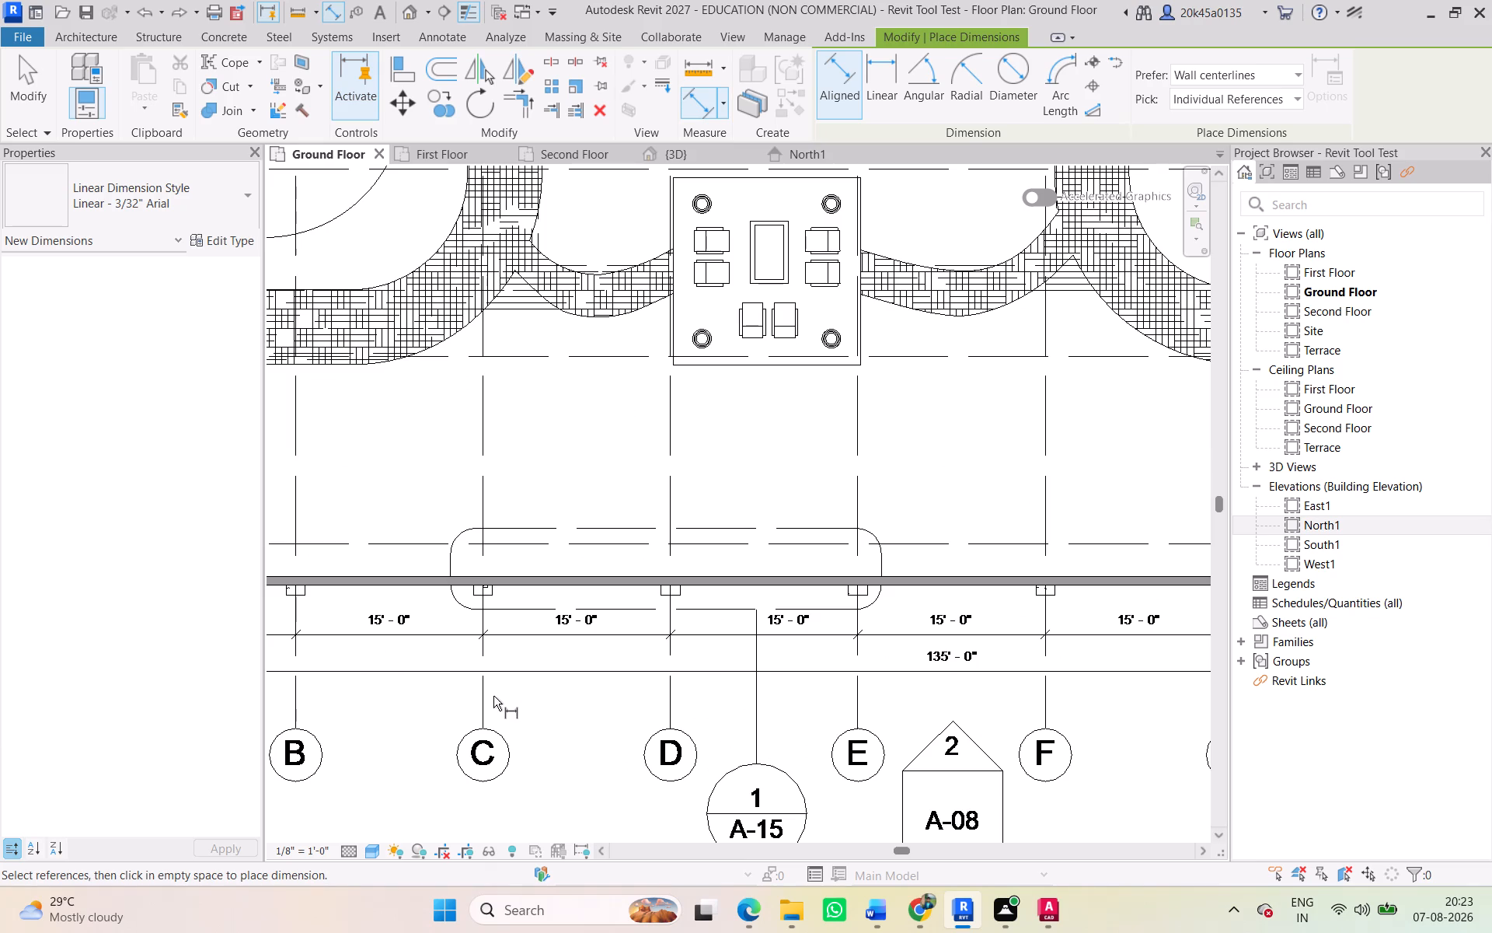
left_click(486, 698)
left_click(669, 702)
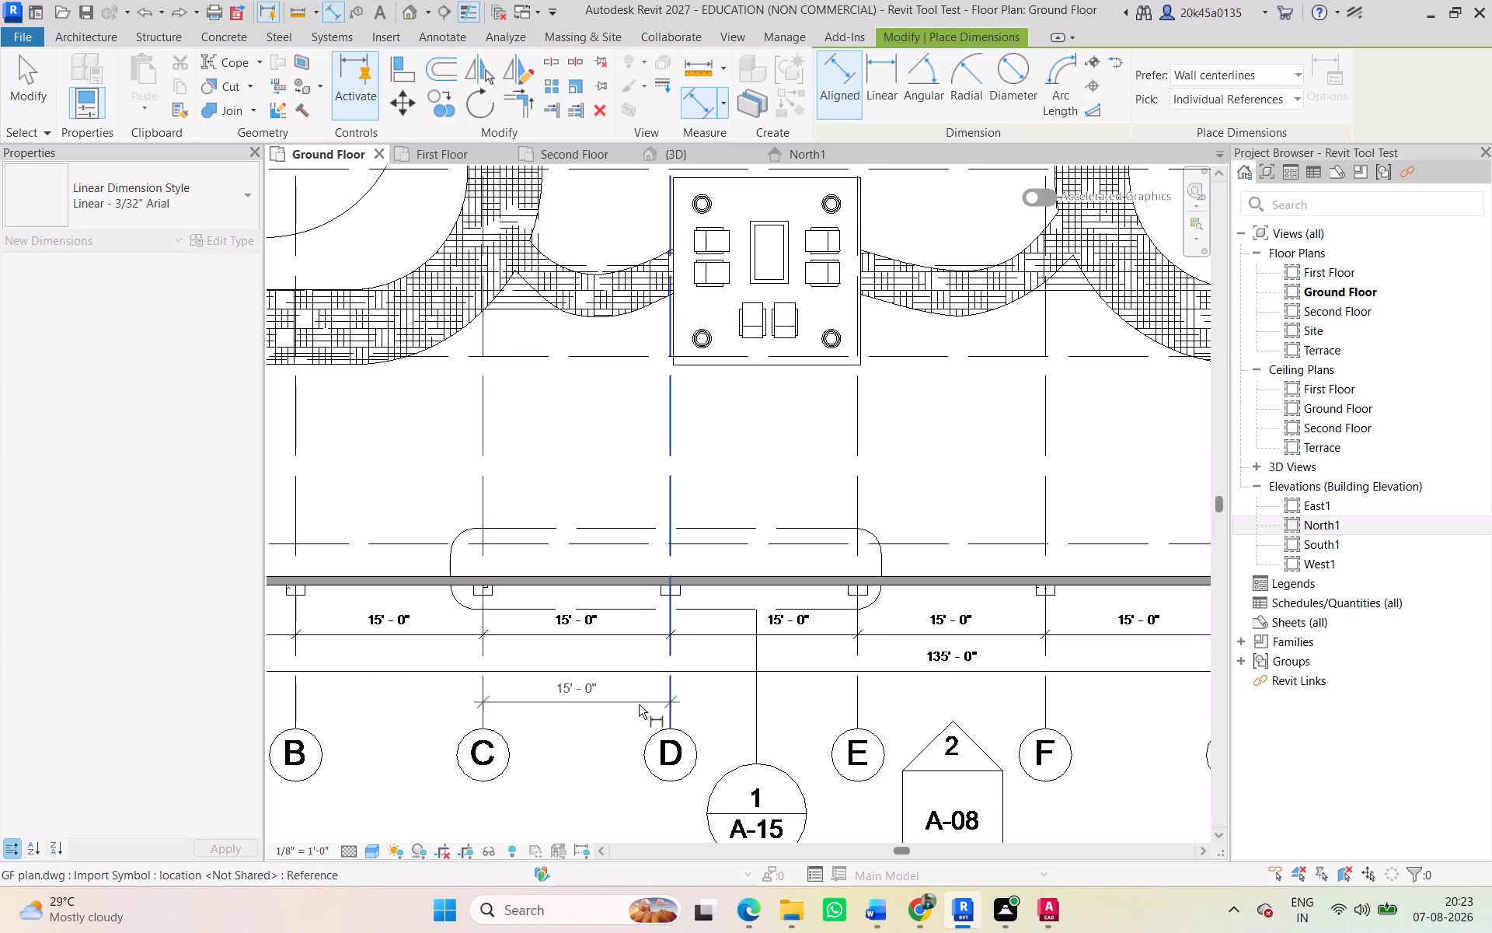
key("Escape")
scroll(606, 688, "down", 4)
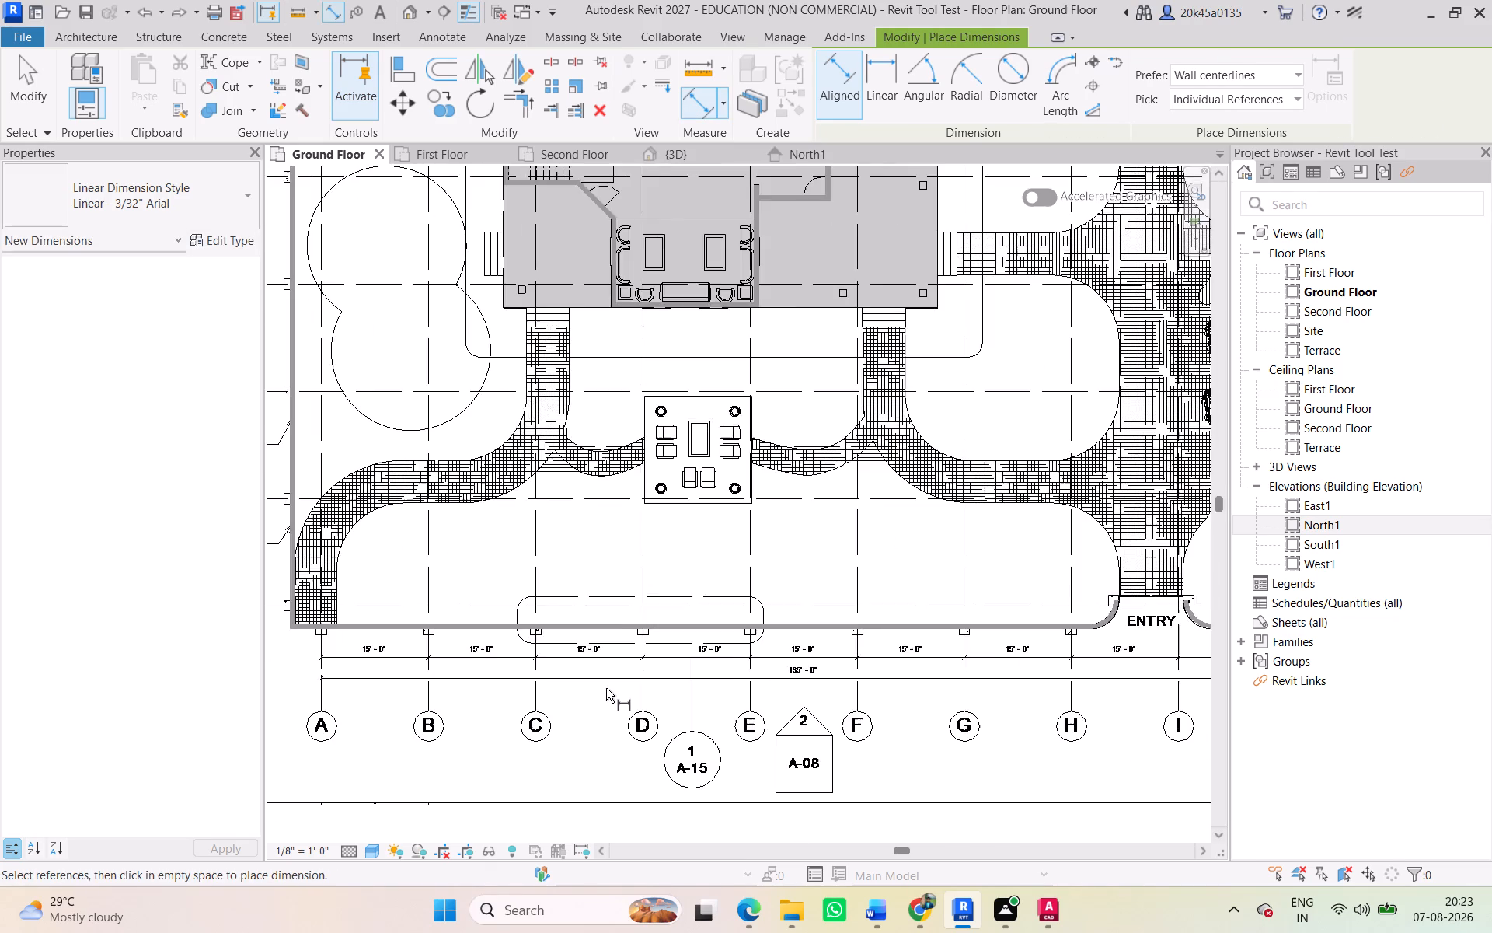
scroll(606, 688, "down", 3)
middle_click_drag(606, 686, 546, 762)
key("Escape")
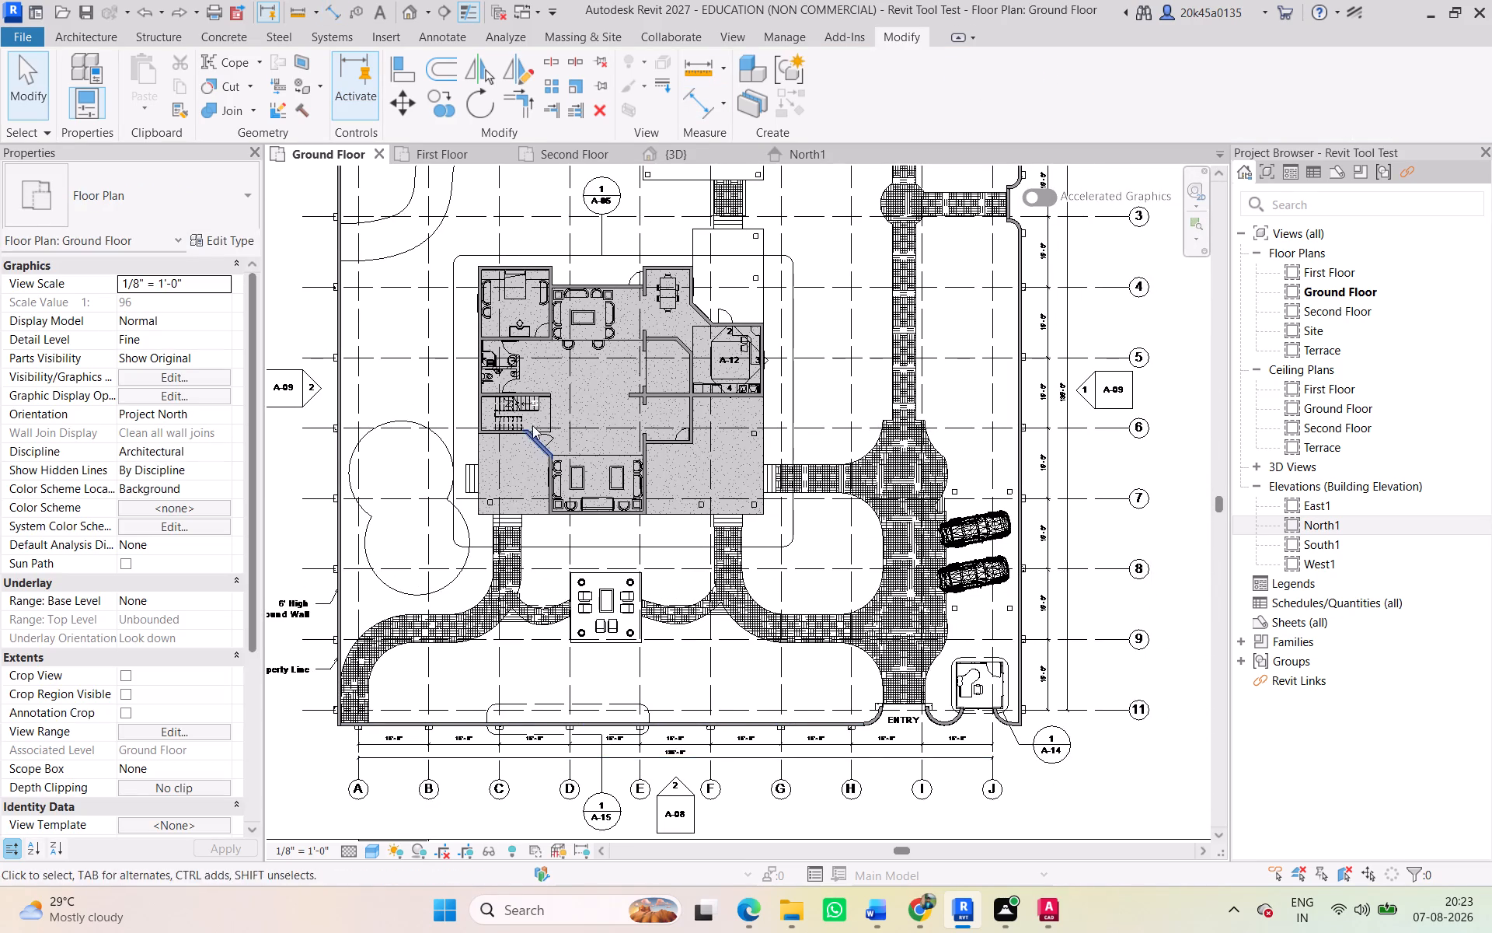
Examine the ground-floor stair and its surrounding walls against the linked GF plan.
scroll(512, 388, "up", 3)
middle_click_drag(514, 395, 584, 470)
scroll(559, 508, "up", 7)
middle_click_drag(605, 505, 563, 540)
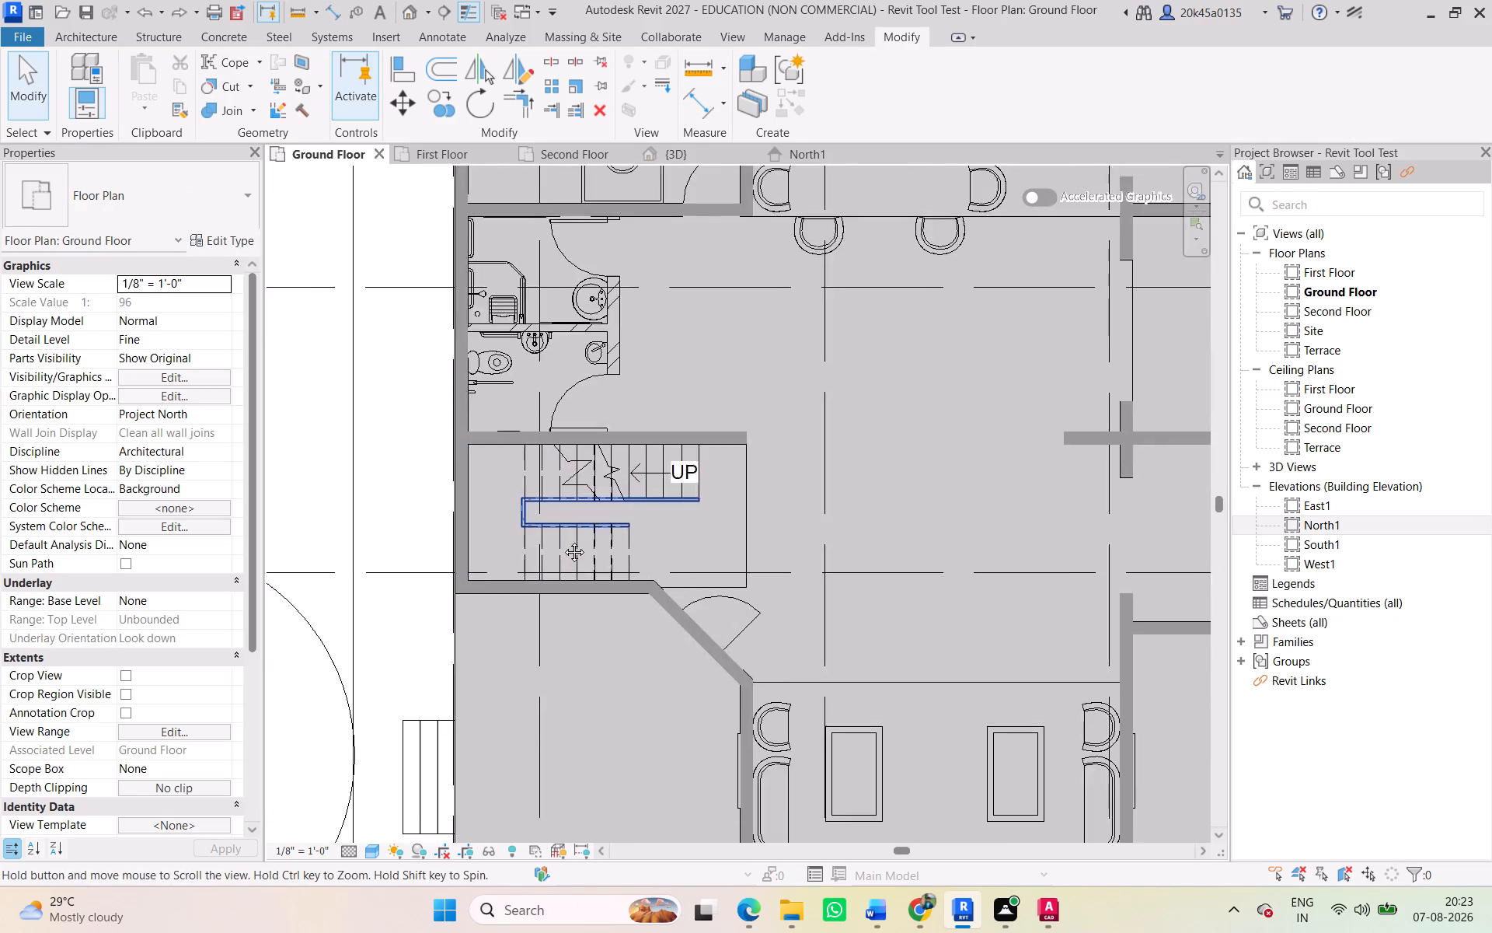
middle_click_drag(563, 540, 518, 561)
key("x")
key("grave")
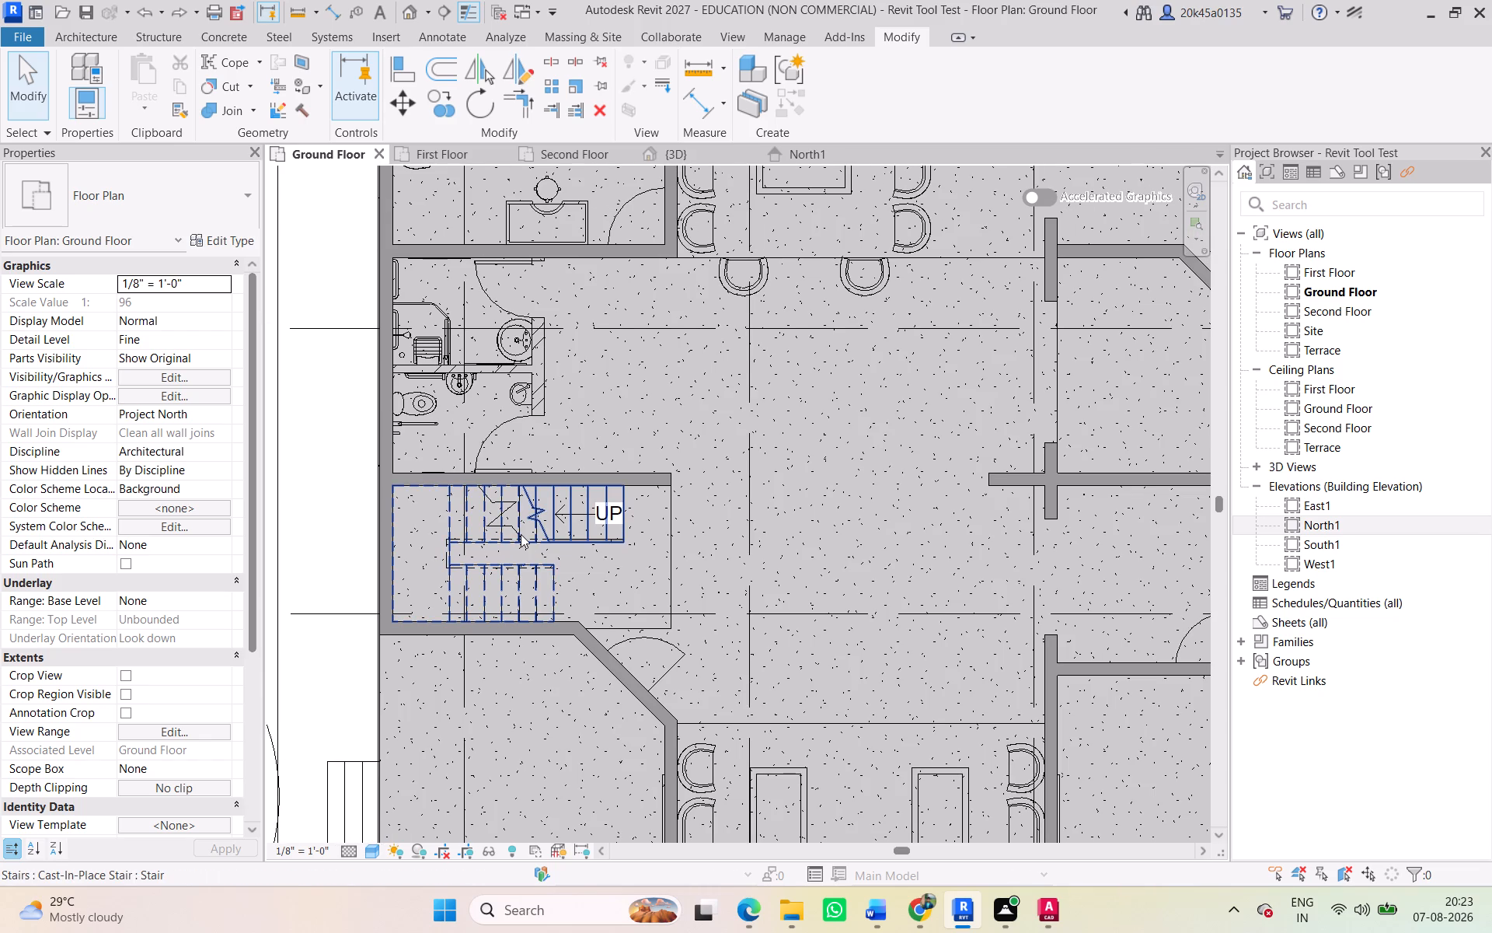
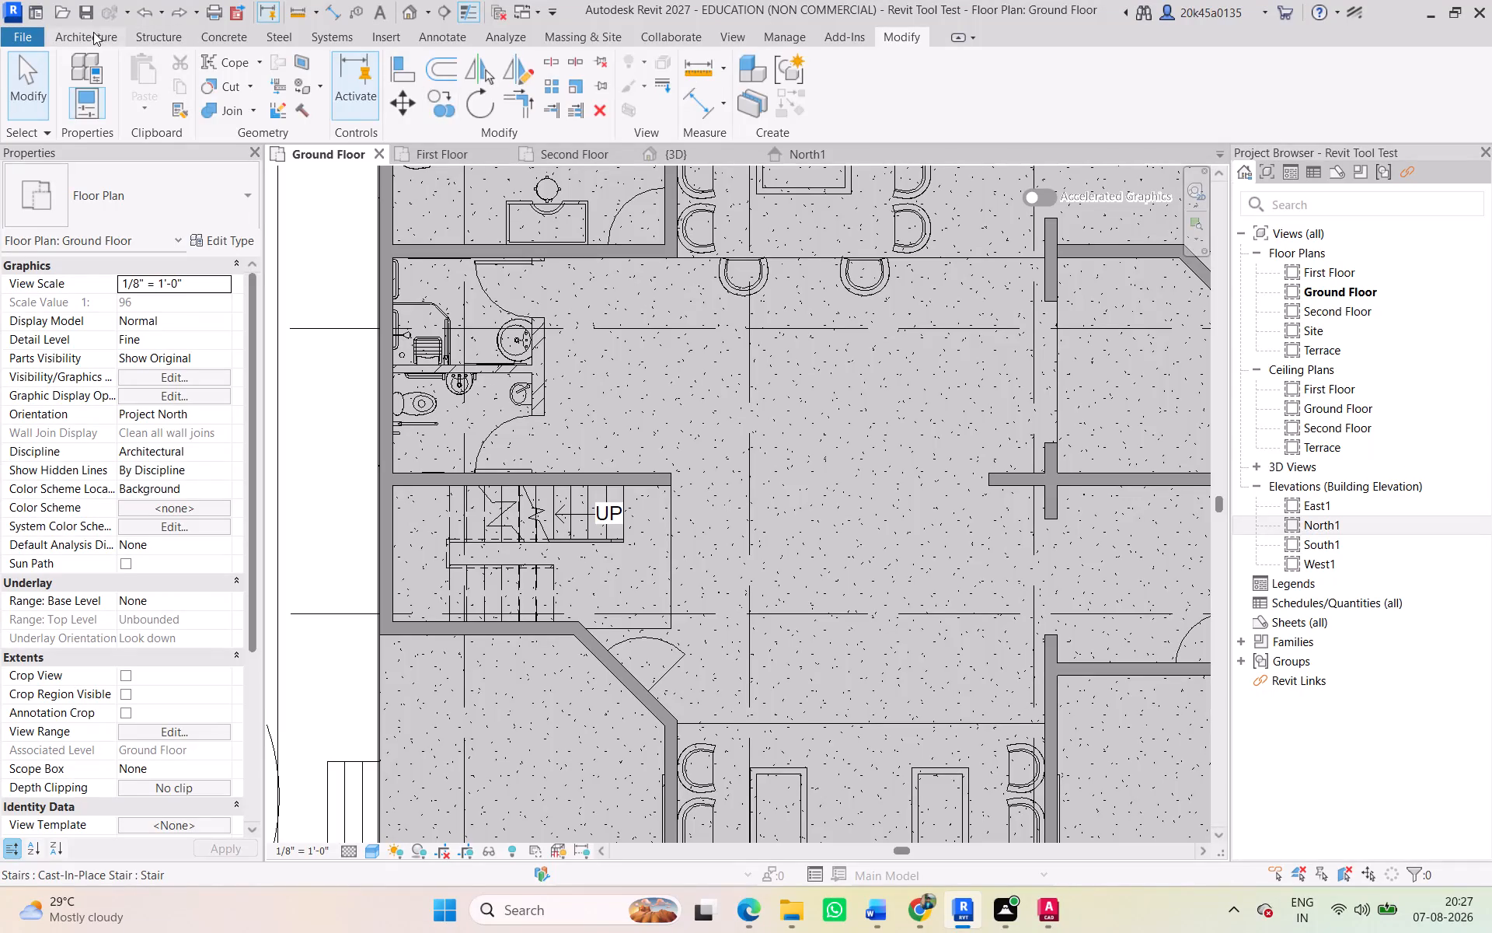
Load a panelled interior door family from the Residential folder of the US library's Doors families for door placement.
left_click(88, 32)
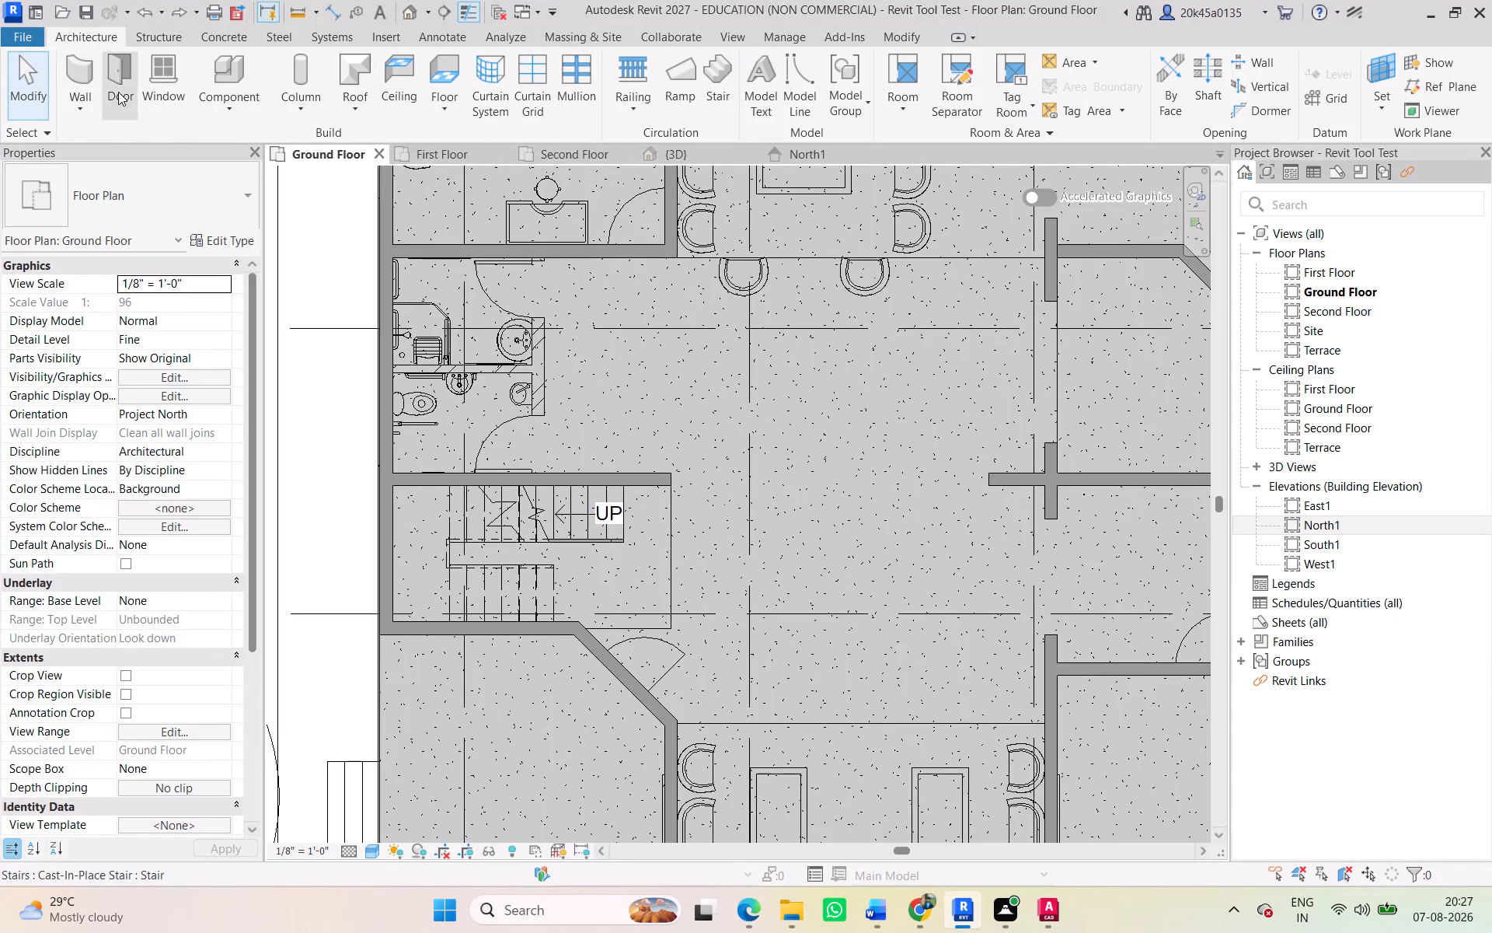
left_click(118, 92)
left_click(689, 403)
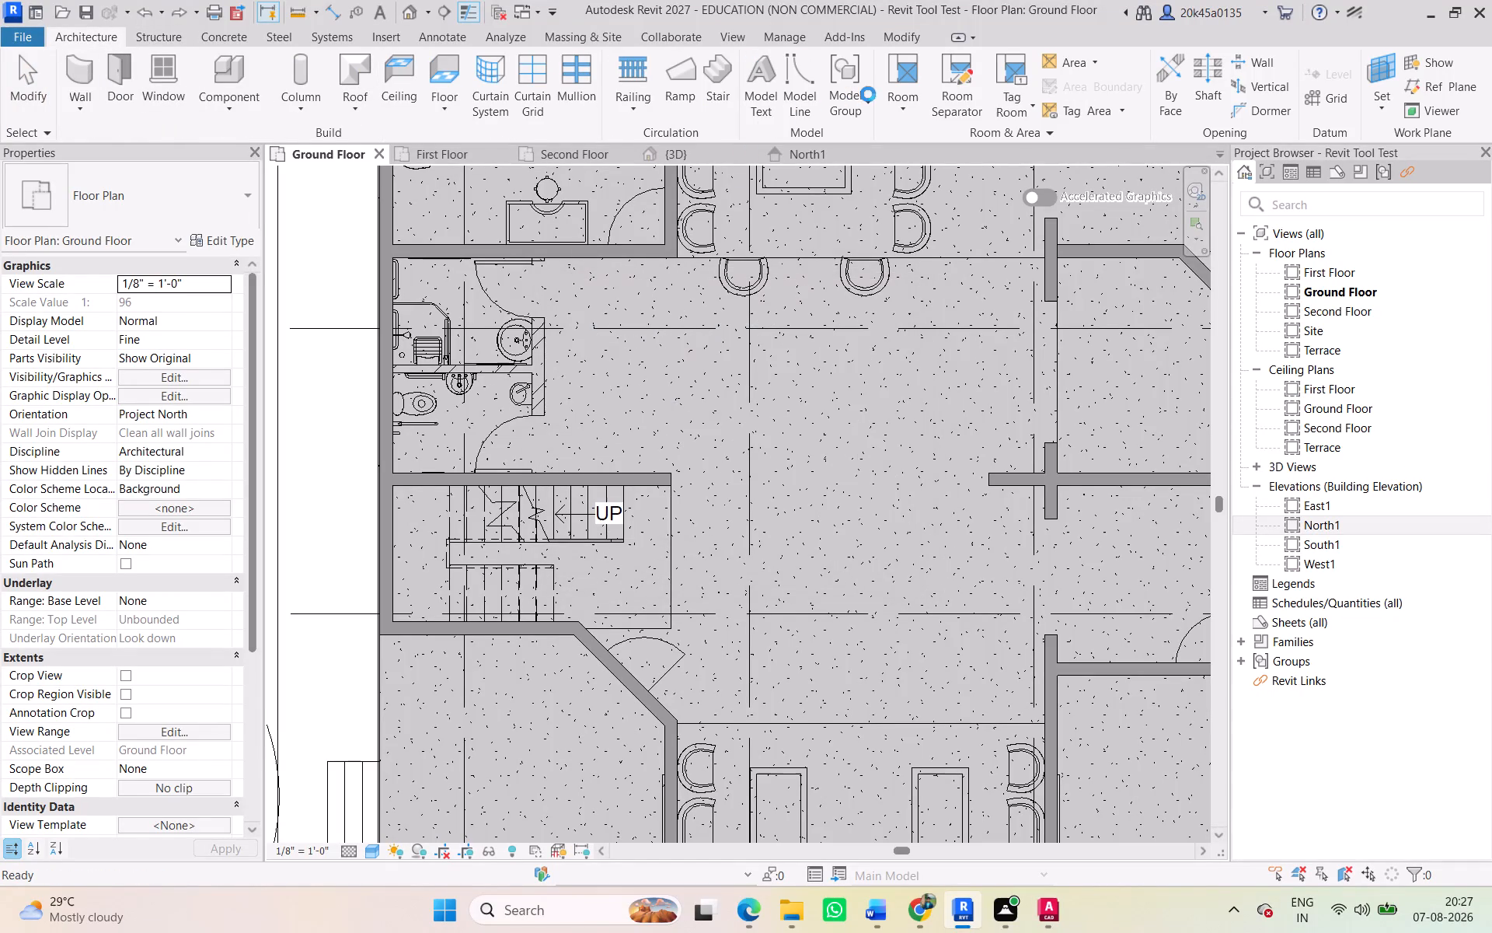
left_click(846, 81)
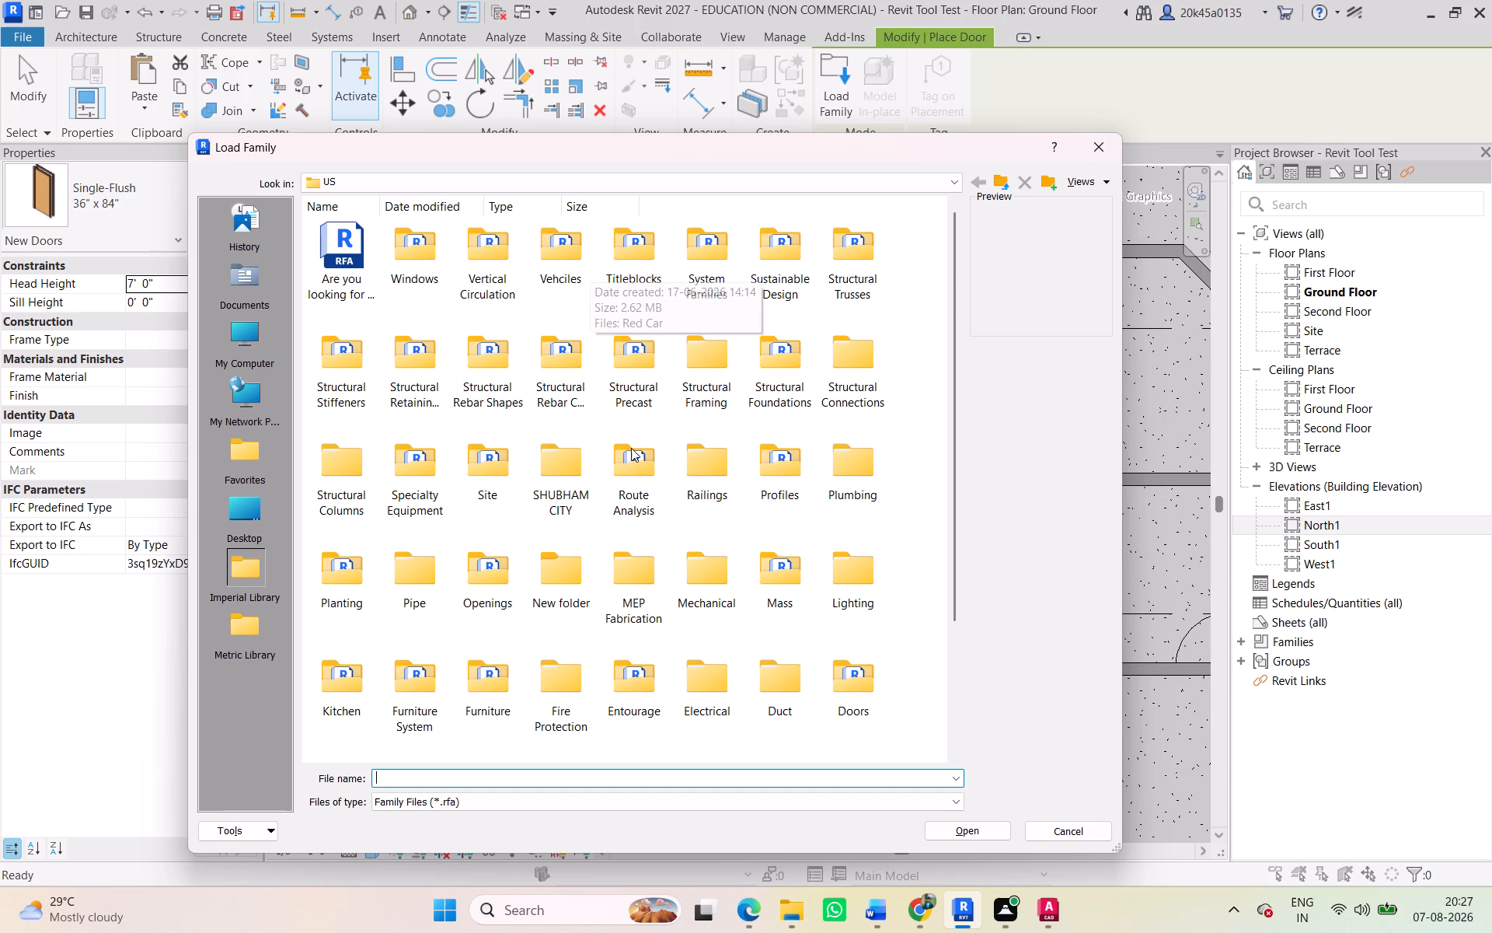
scroll(677, 550, "down", 2)
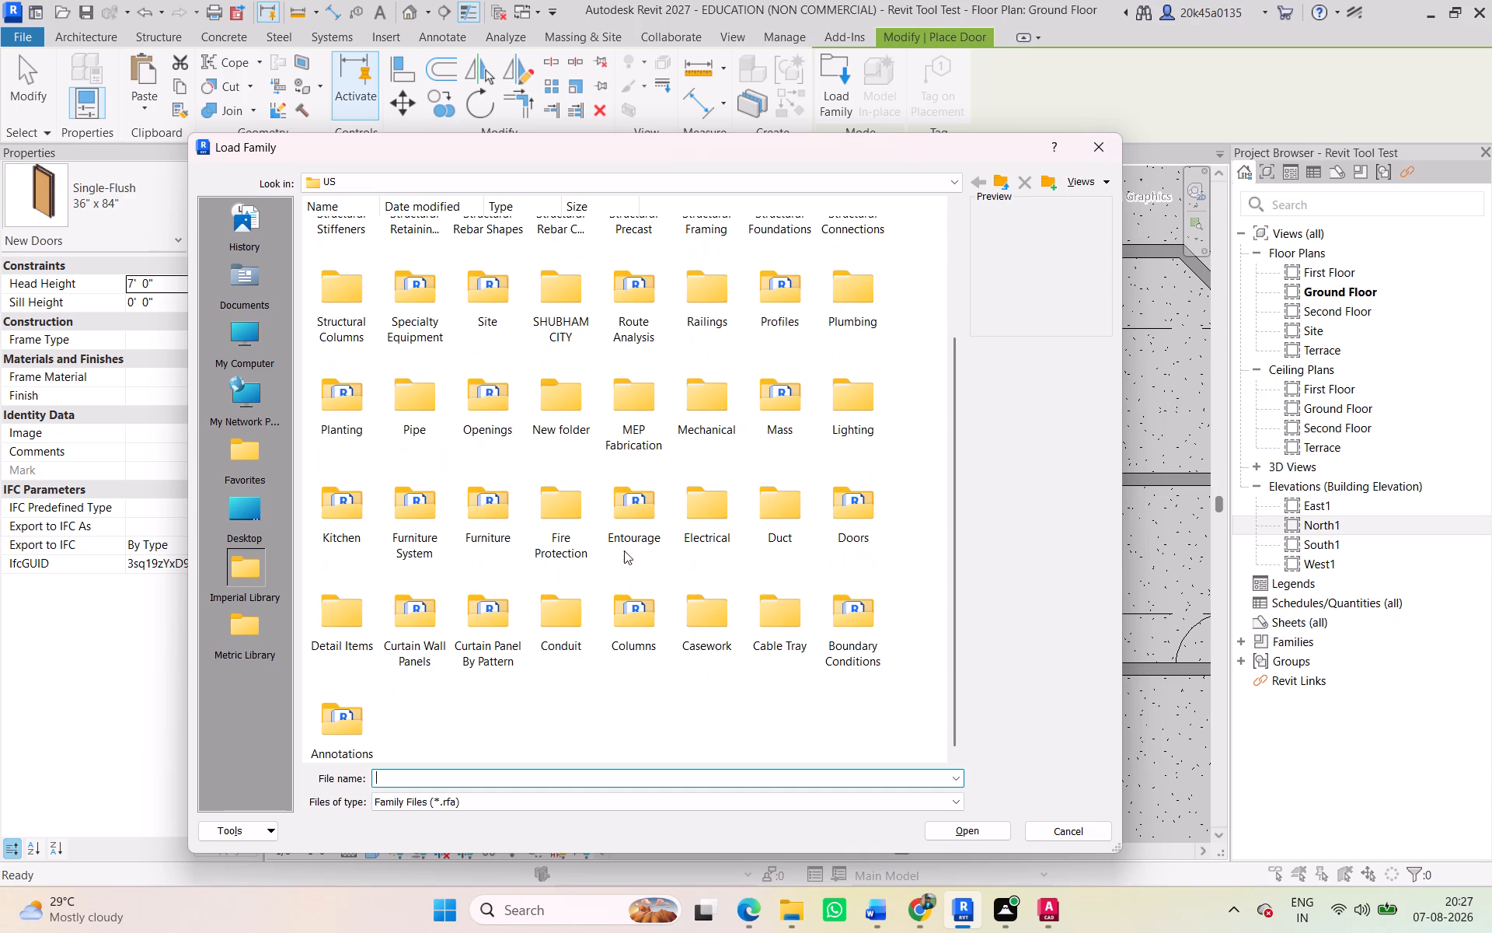
double_click(846, 516)
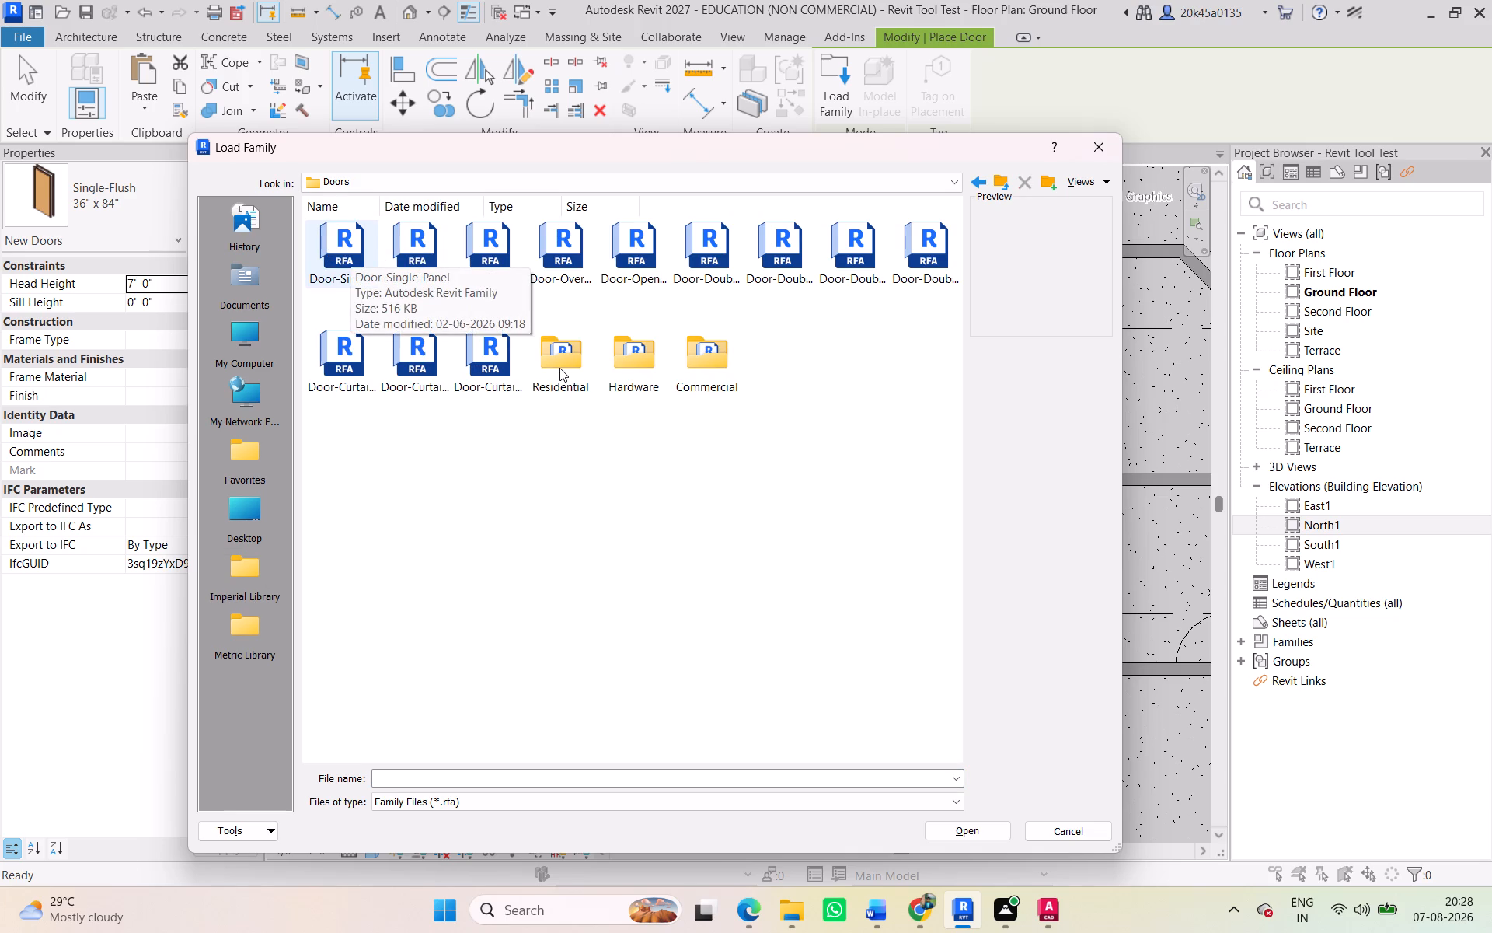
double_click(559, 368)
left_click(340, 253)
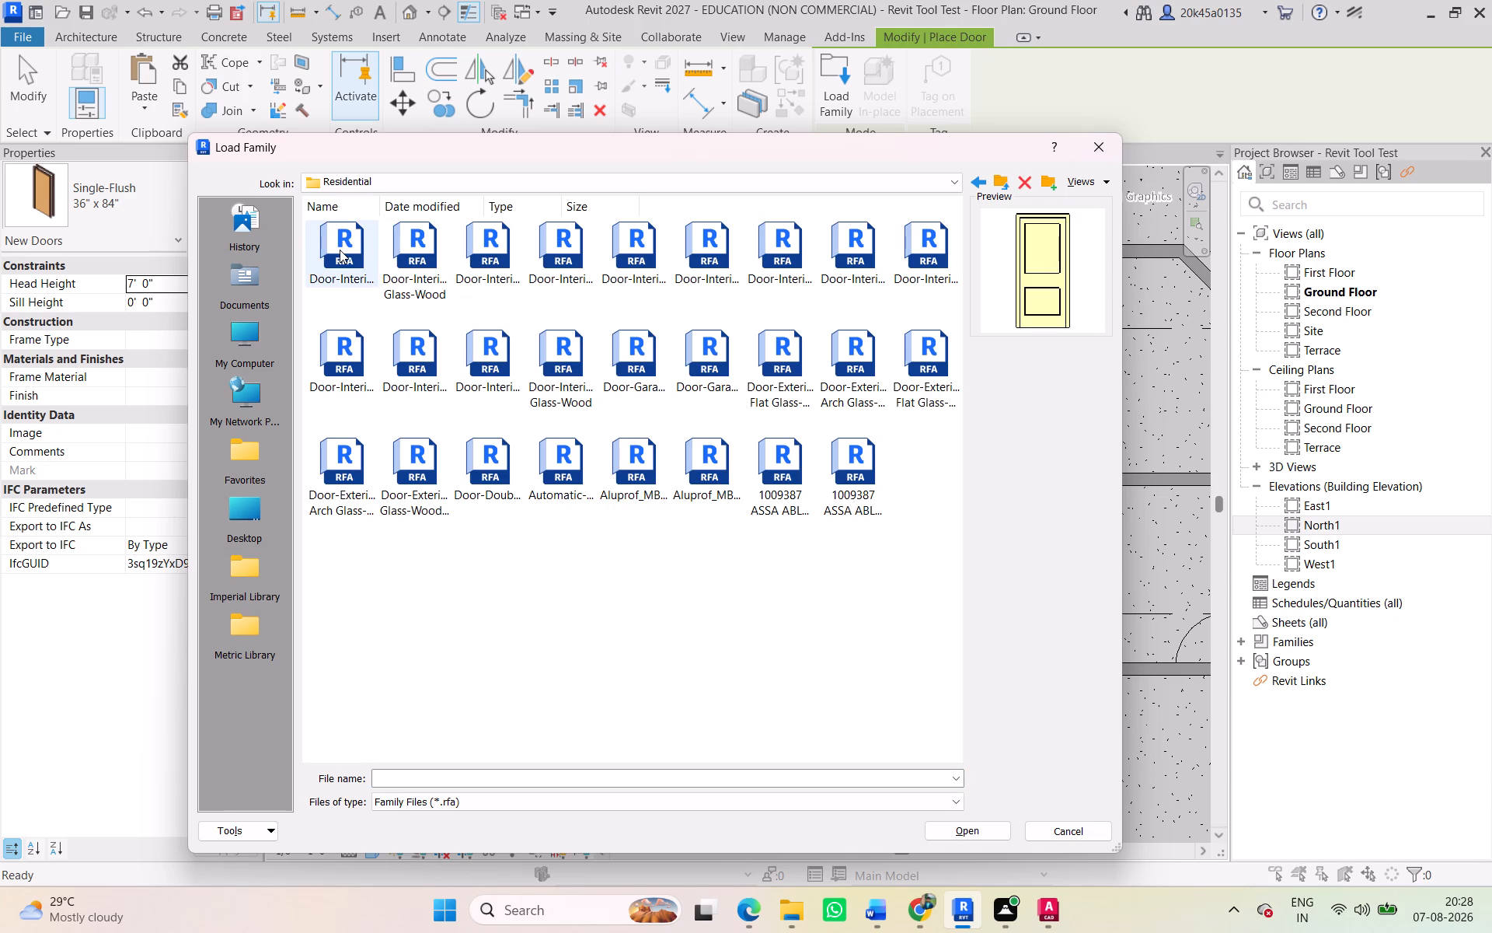
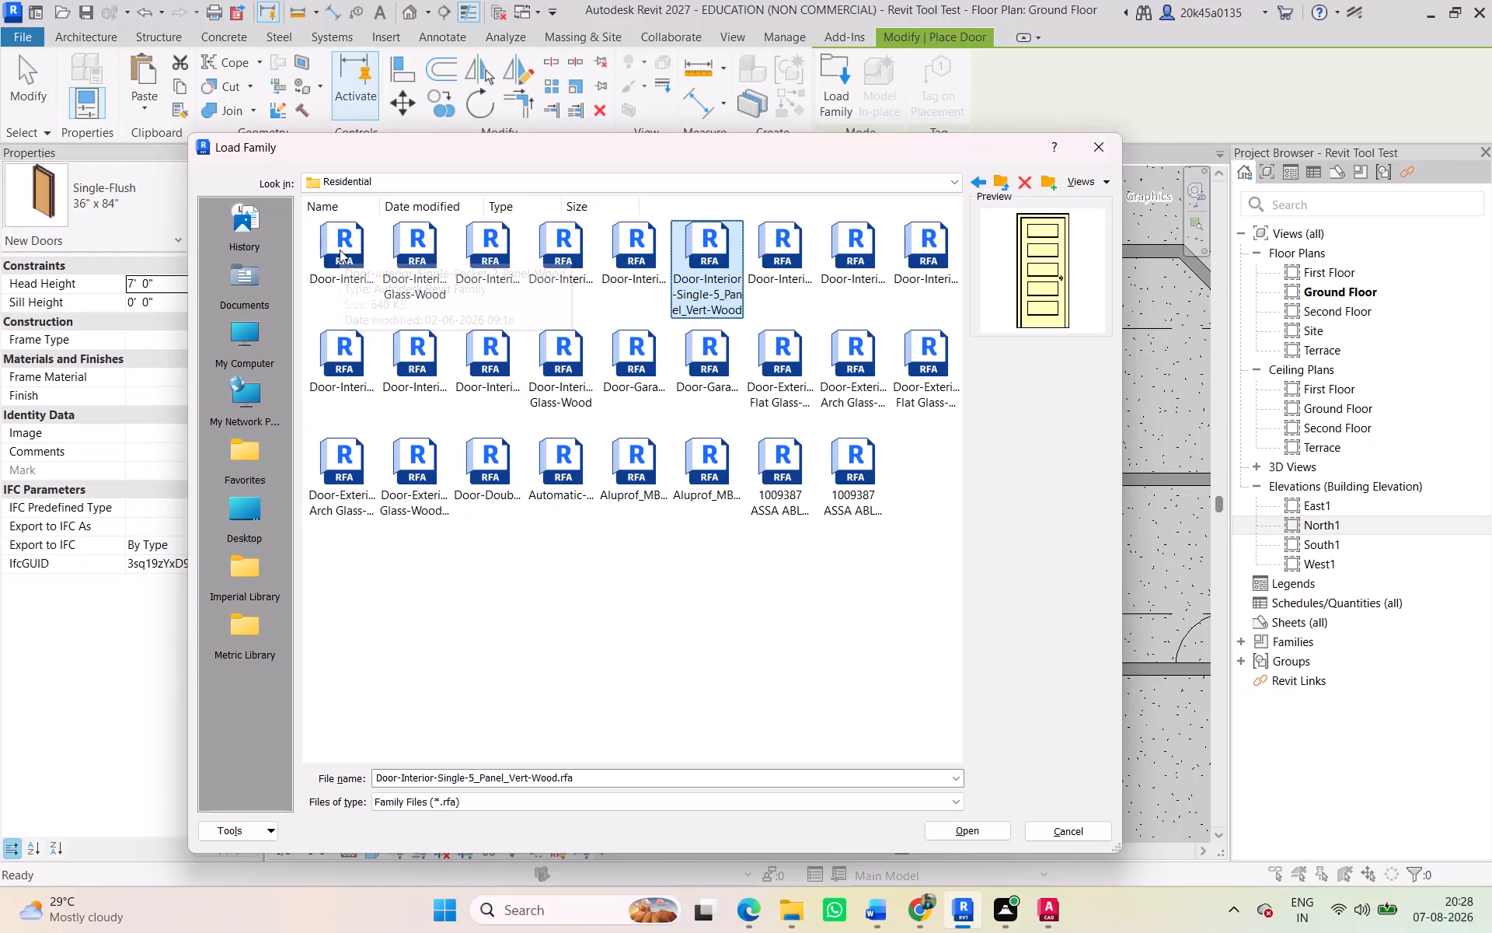
Examine the previews of the interior and garage door families in the Residential folder to compare panel designs for the ground-floor doors.
key("Left")
key("Right")
key("Right")
key("Right")
key("Right")
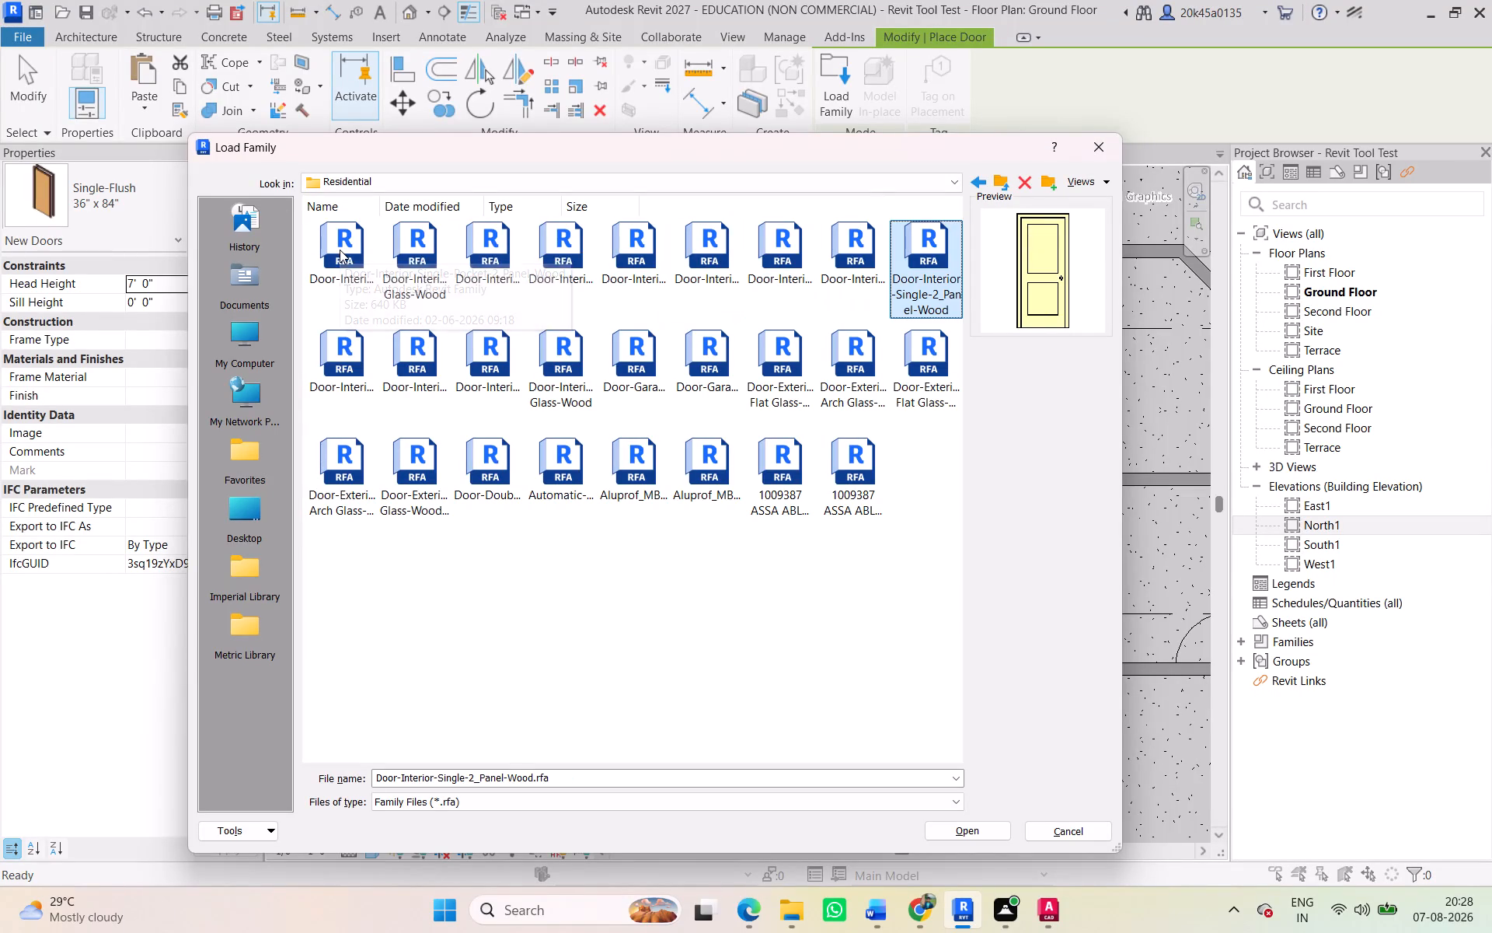
key("Right")
key("Down")
key("Left")
key("Left")
key("Left")
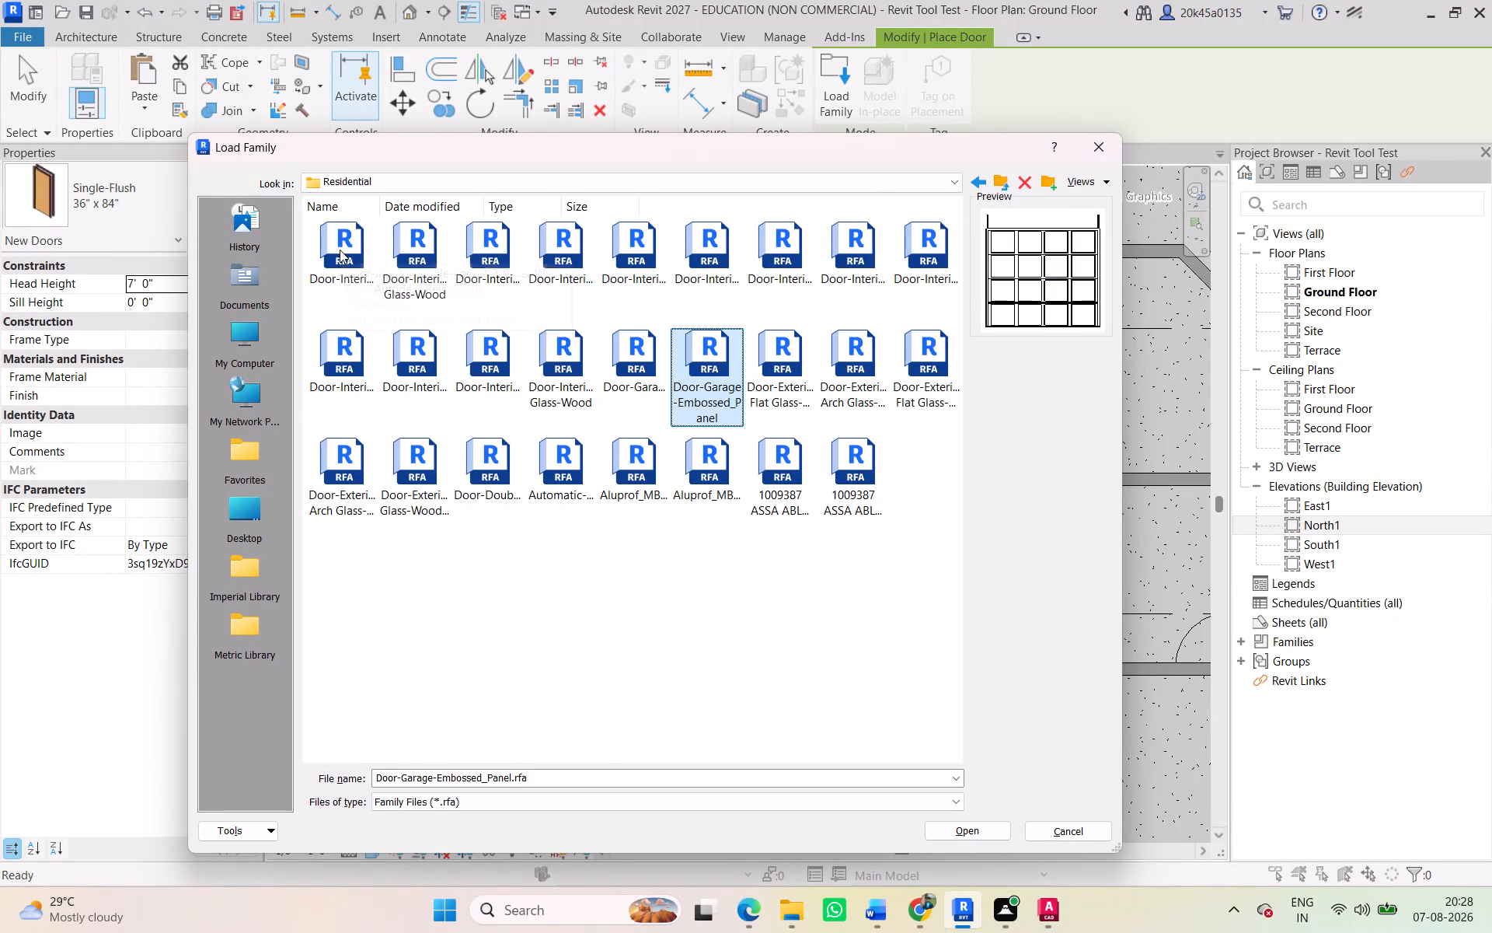
key("Left")
key("Left")
key("Left")
key("Left")
key("Right")
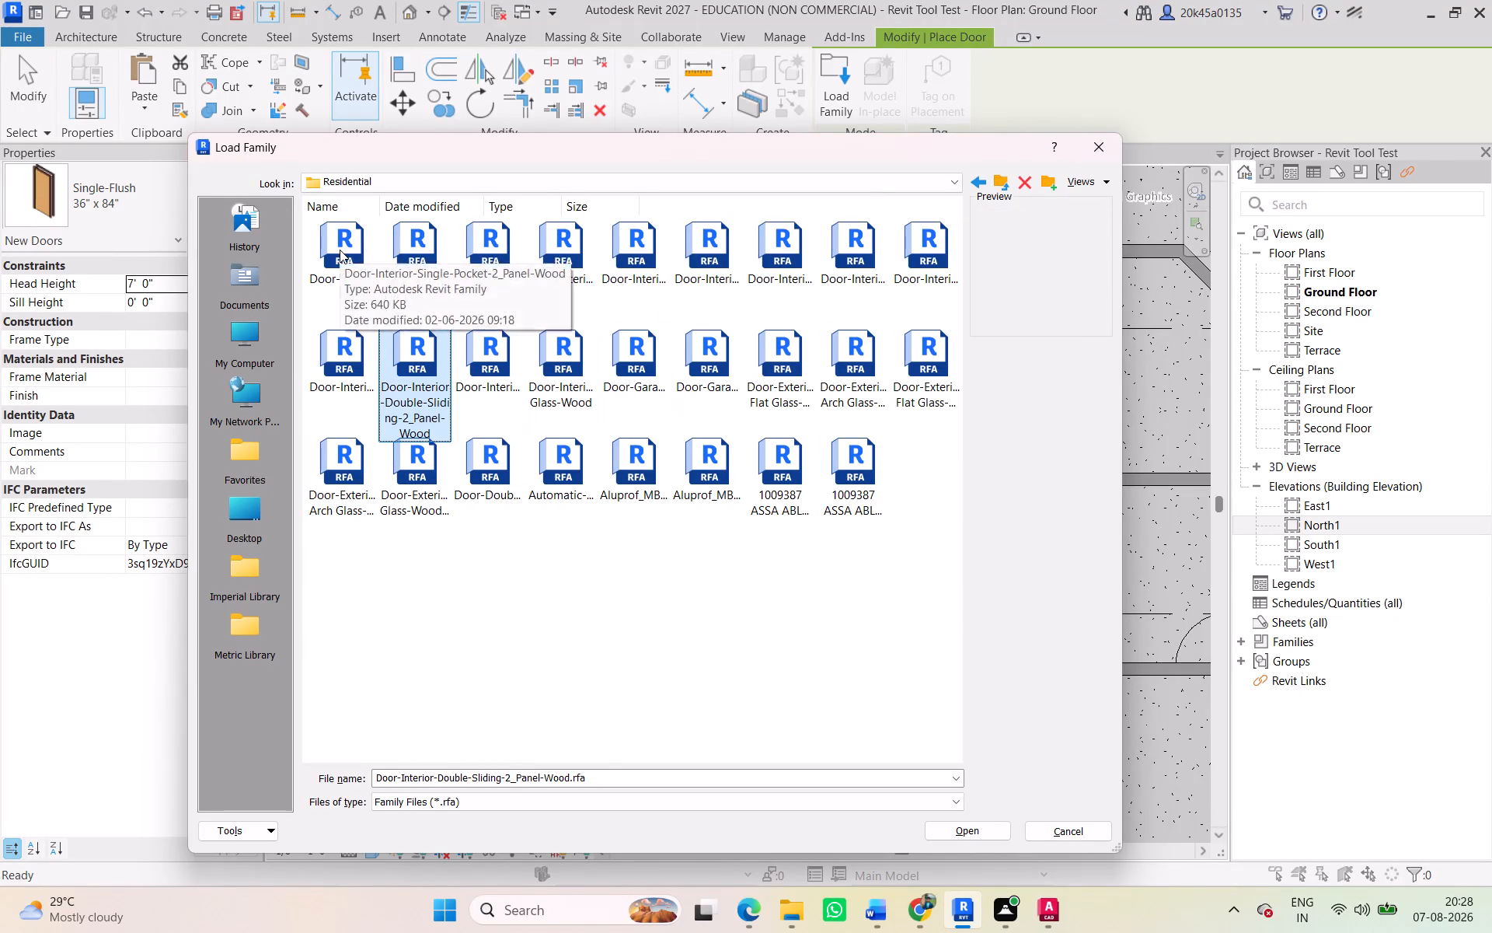
key("Left")
key("Left")
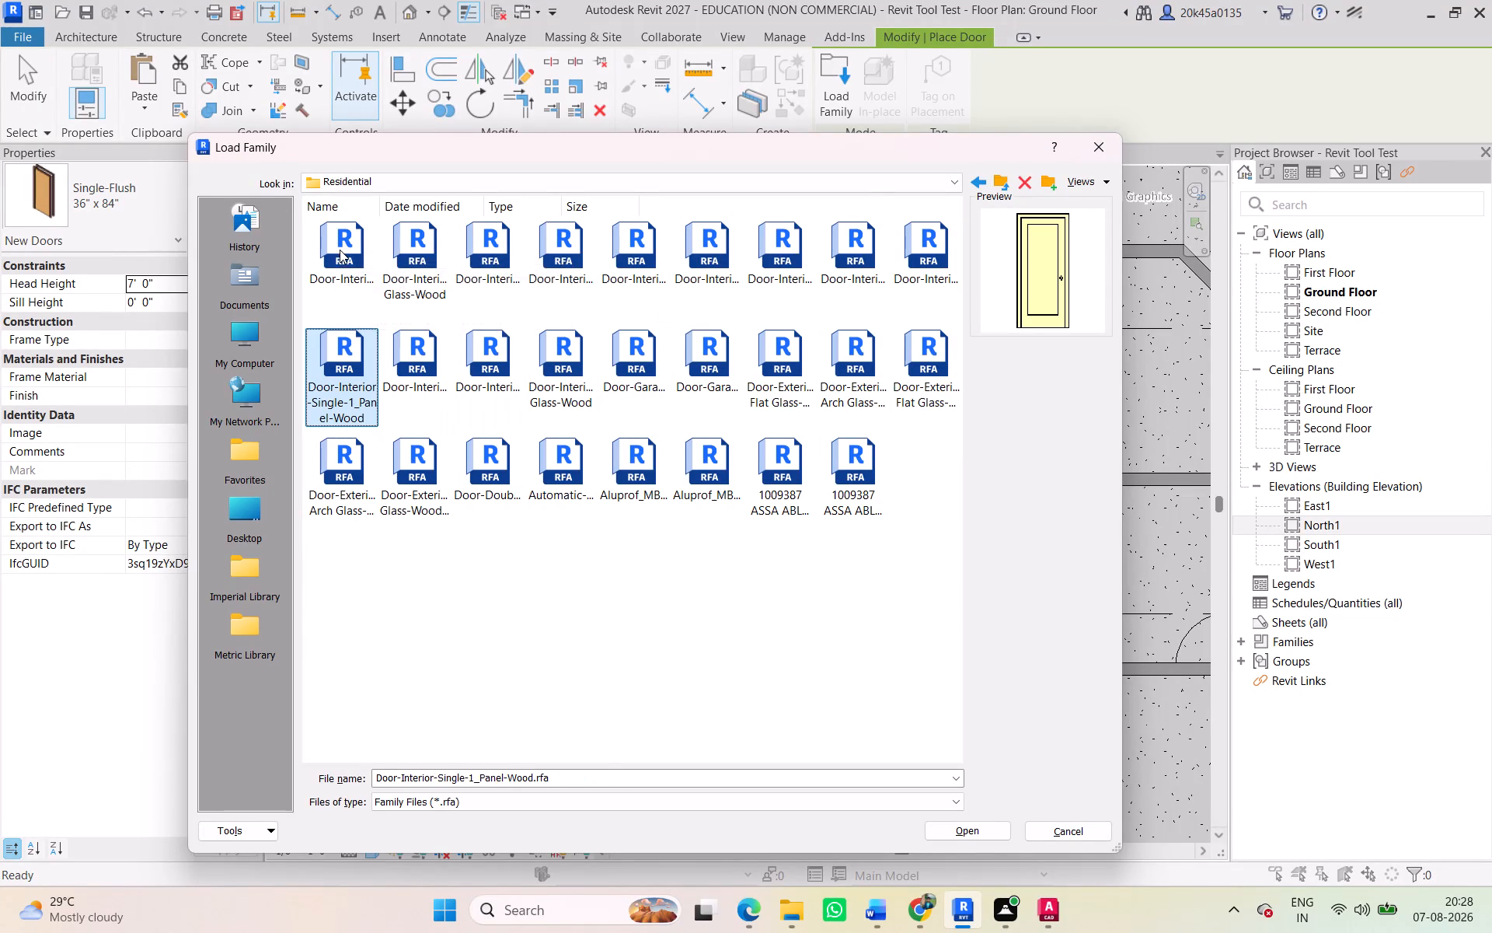
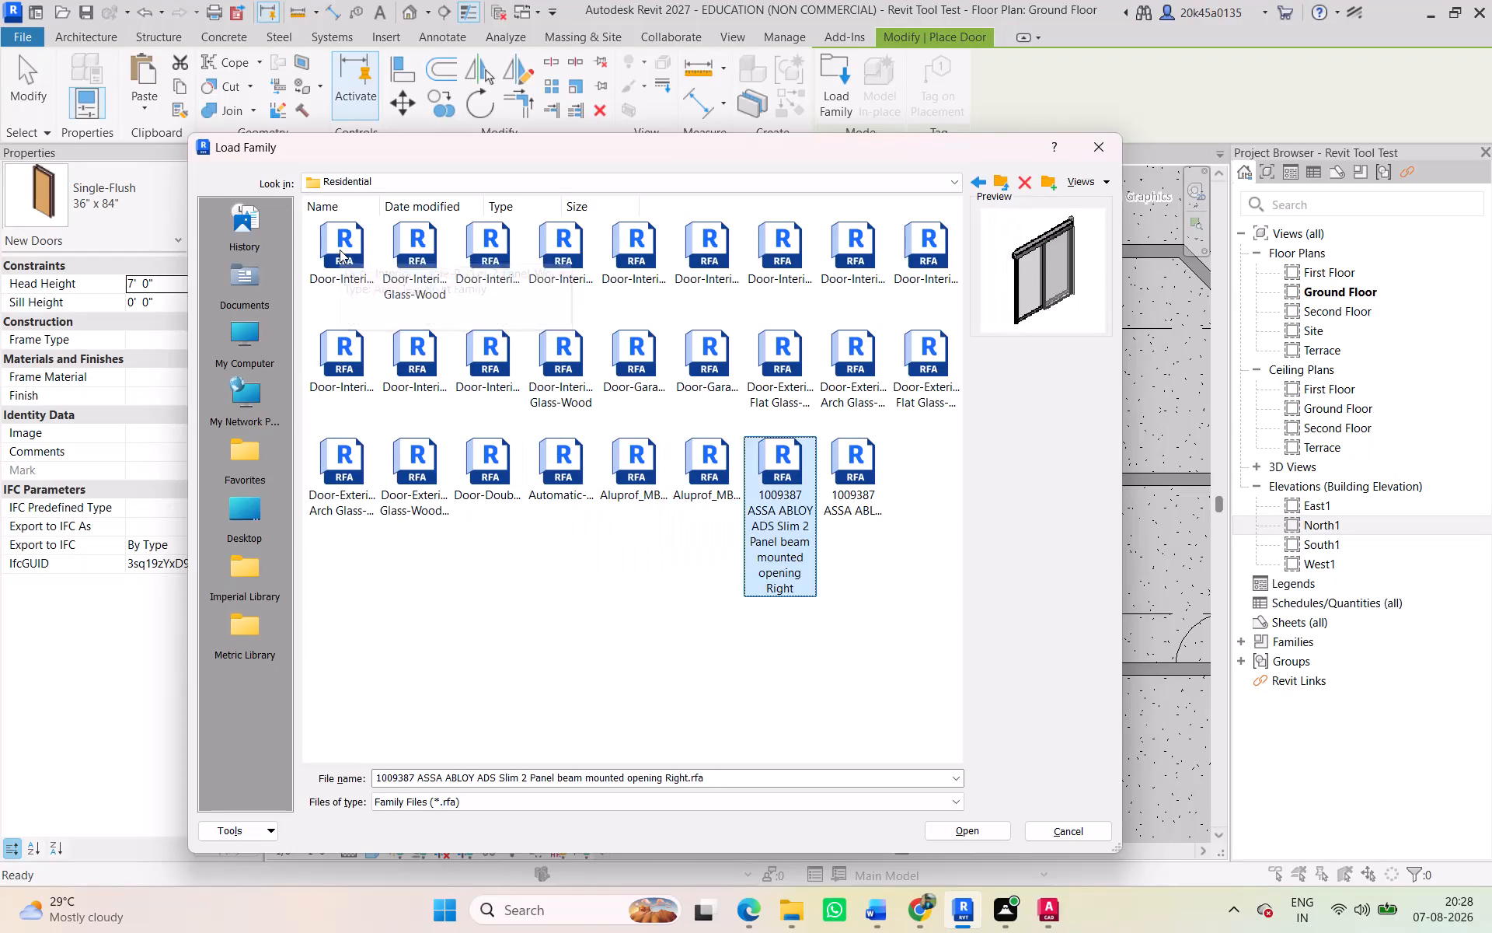
Compare the previews of the 4-panel and vertical 3-panel single interior wood door families in the Residential folder.
key("Up")
key("Up")
key("Left")
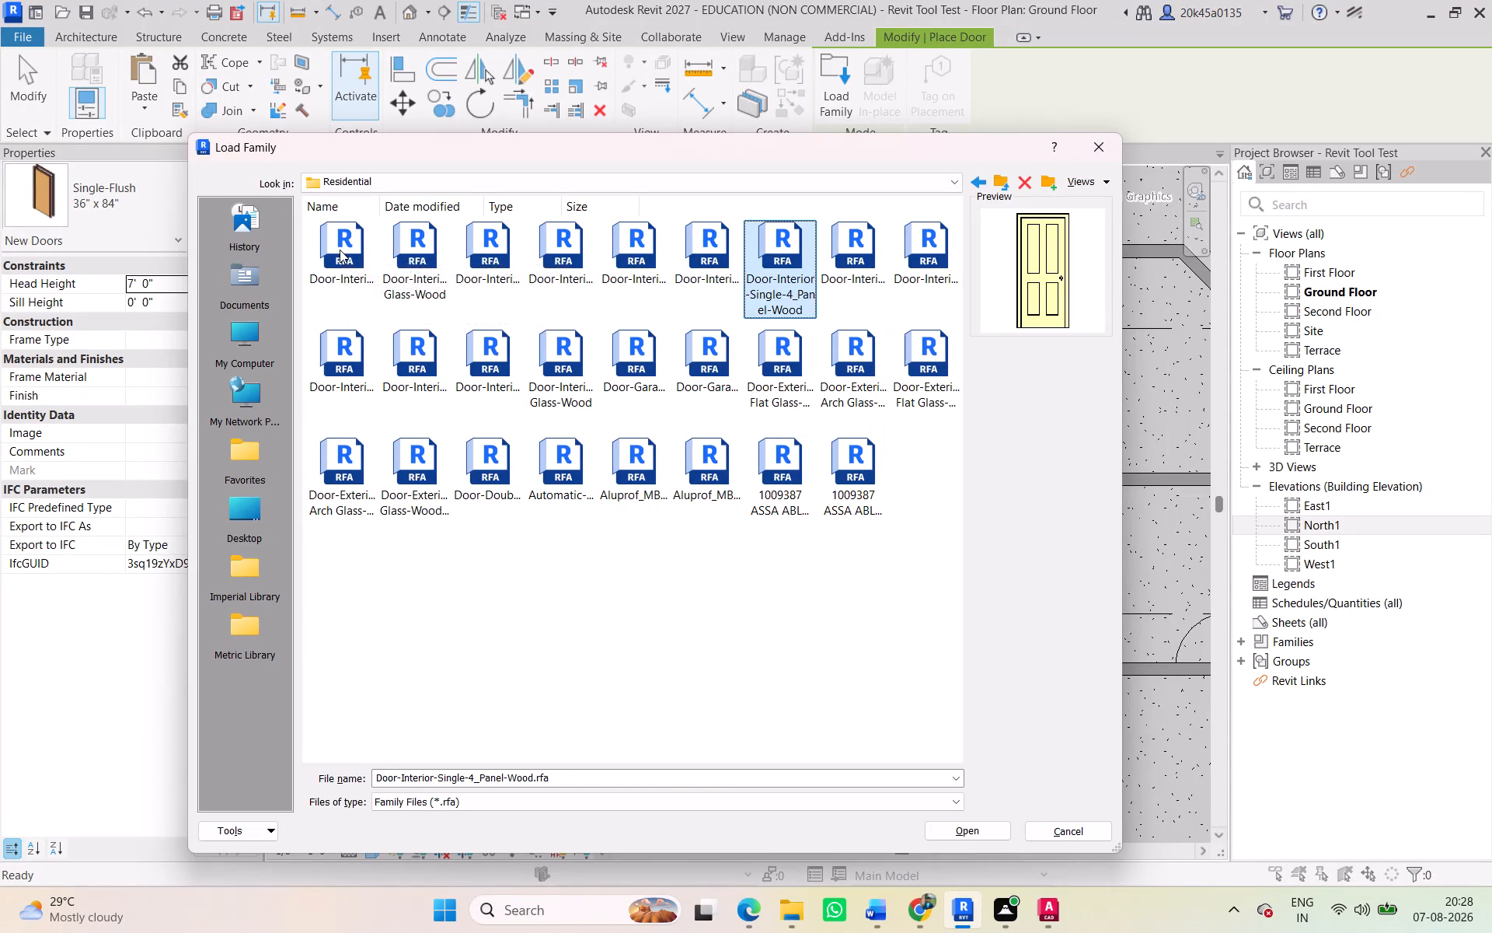
key("Right")
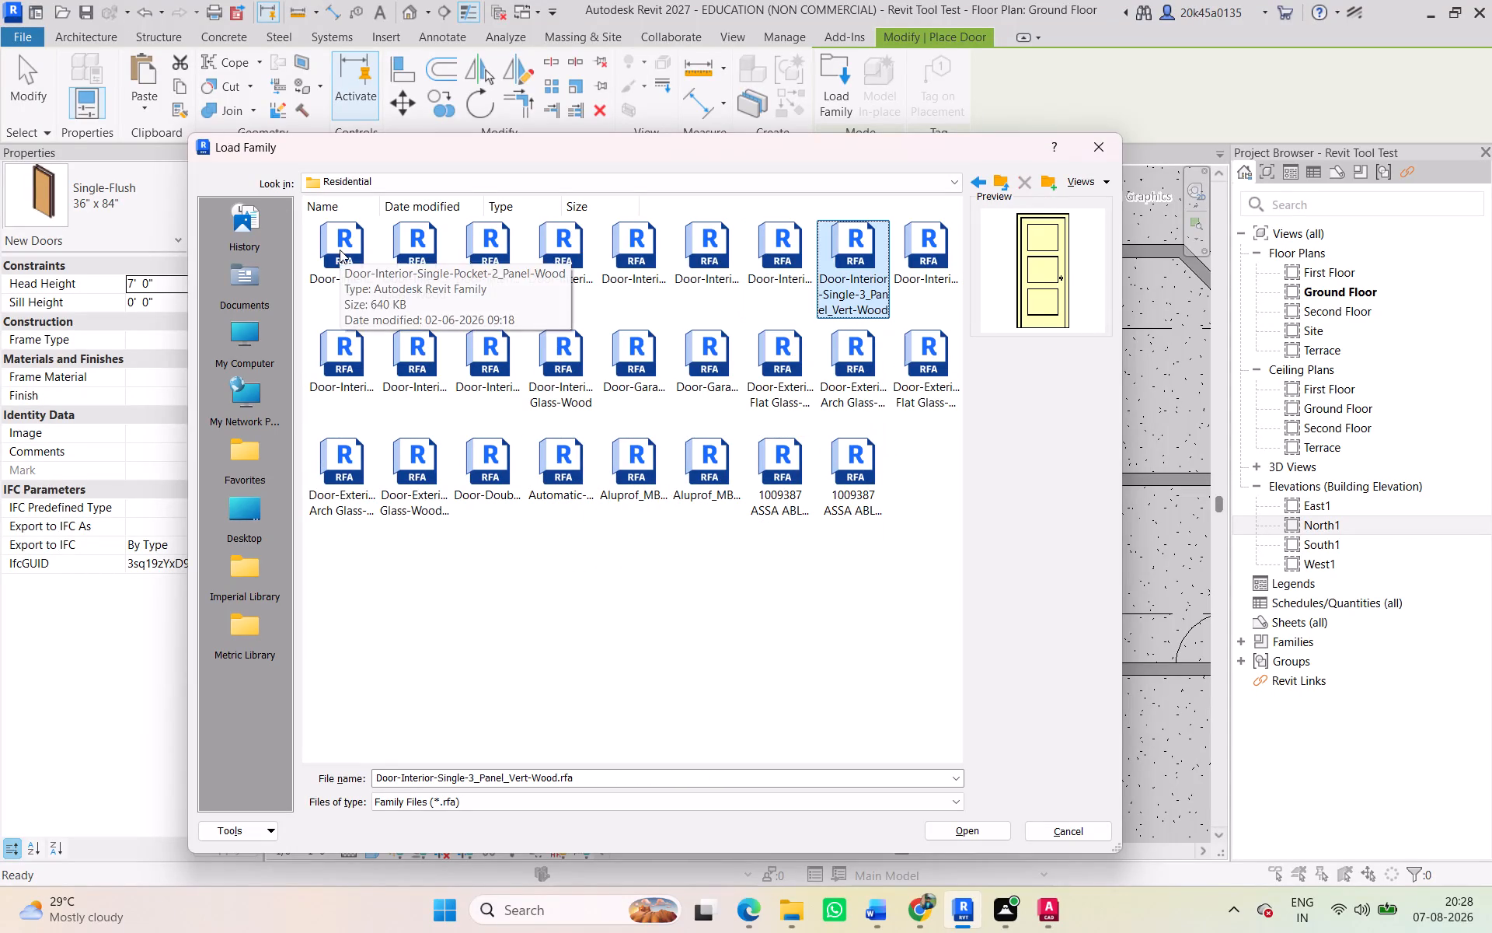
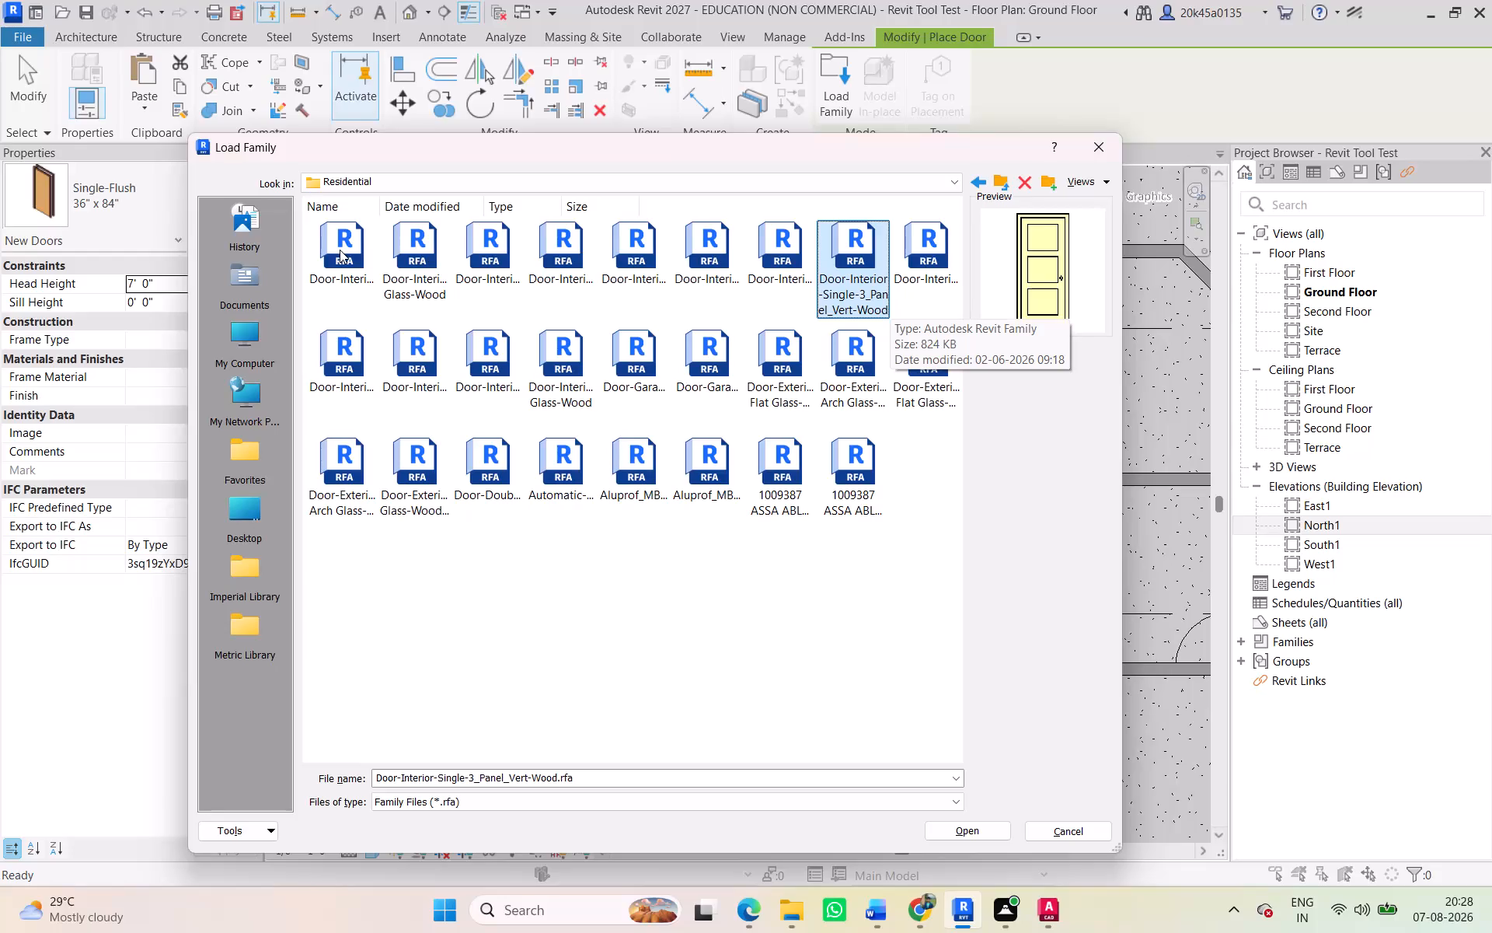
Compare the previews of the single interior wood door families in the Residential folder, including the full-glass, vertical 5-panel and 2-panel types.
key("Left")
key("Left")
key("Left")
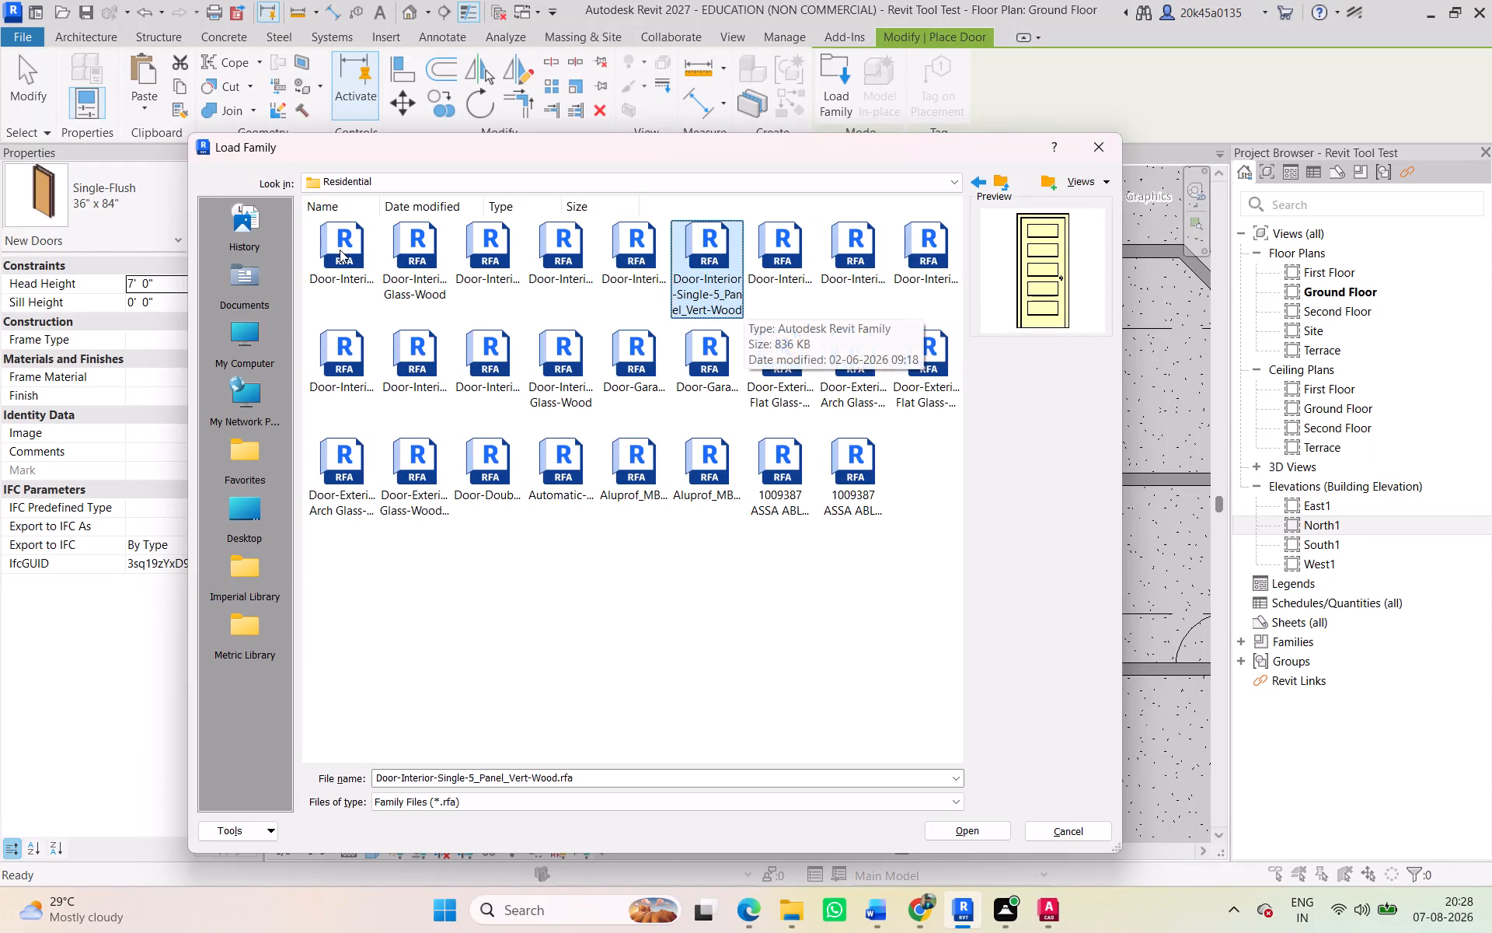
key("Left")
key("Left")
key("Left")
key("Left")
key("Left")
key("Right")
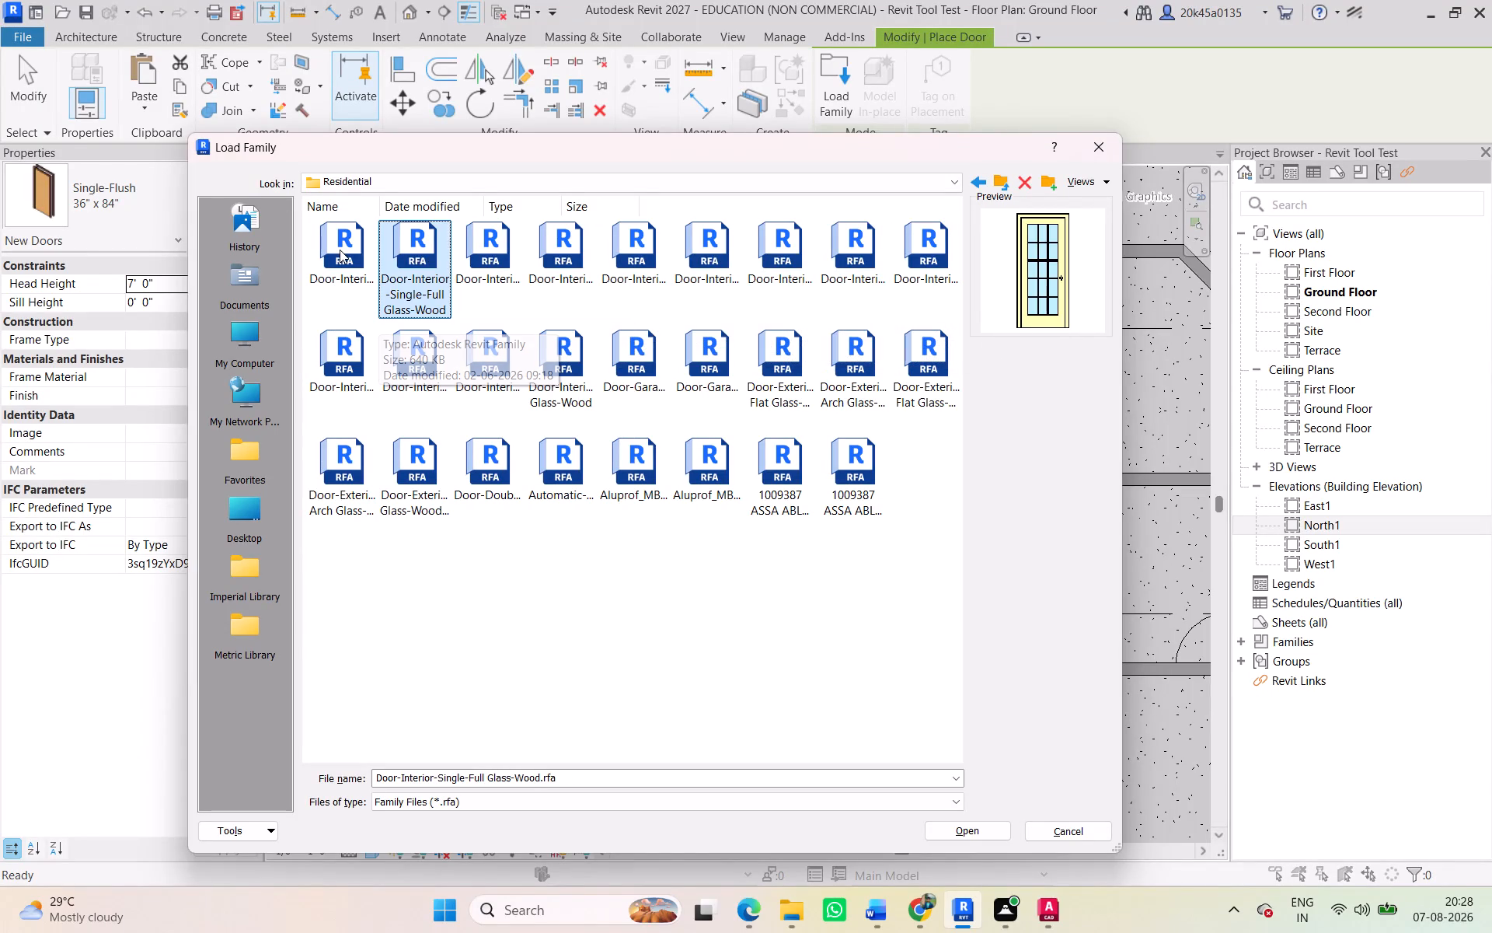
key("Left")
key("Right")
key("Right")
key("Right")
key("Right")
key("Right")
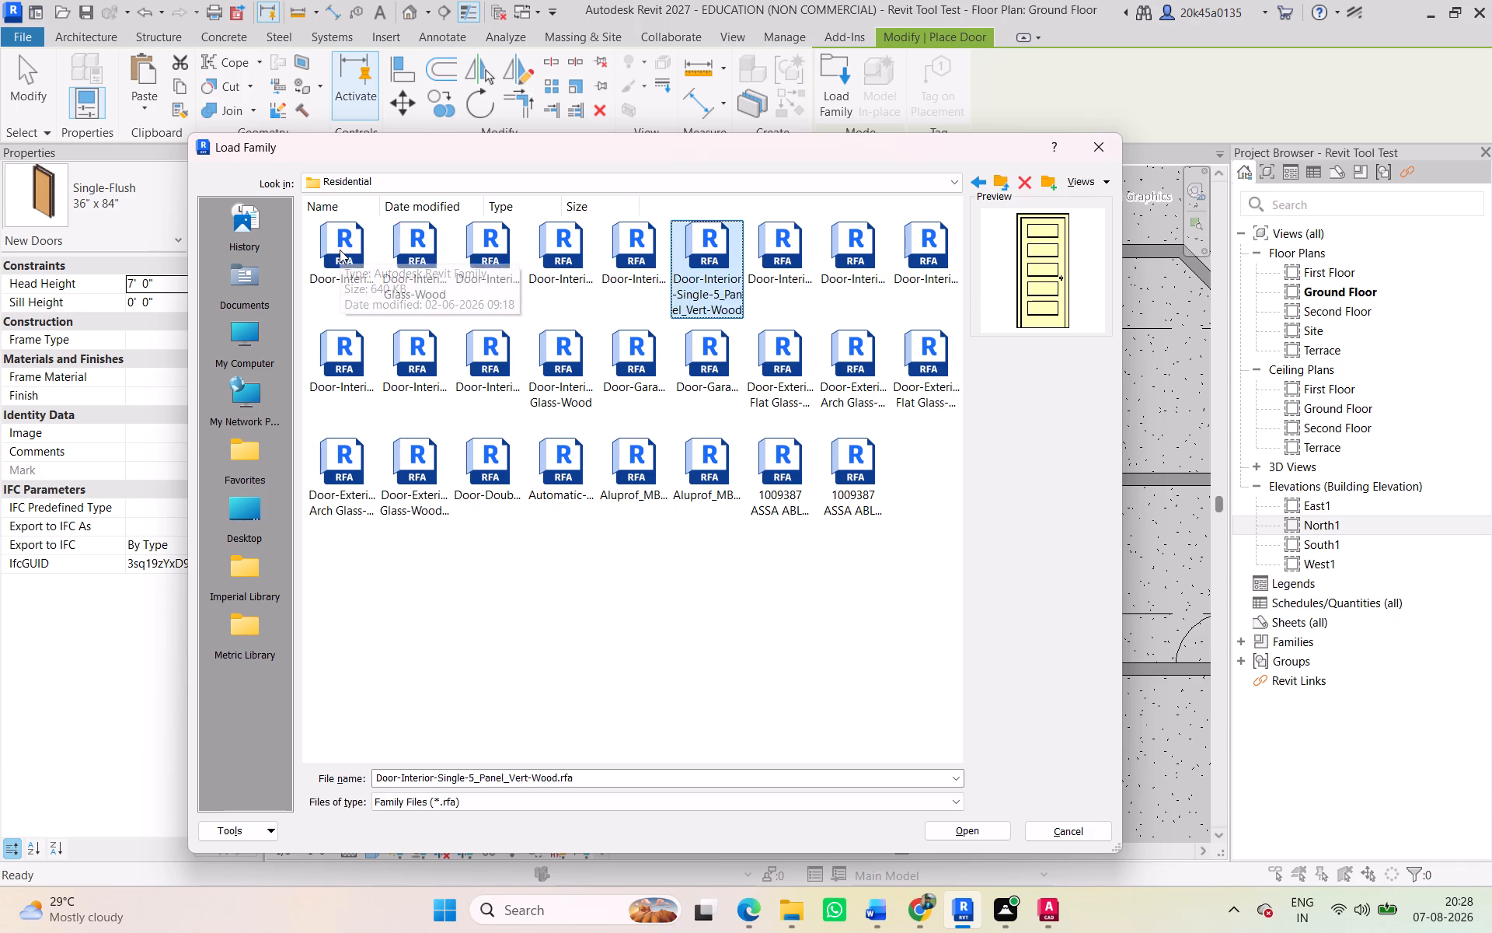
key("Right")
key("Right")
key("Right")
key("Left")
key("Right")
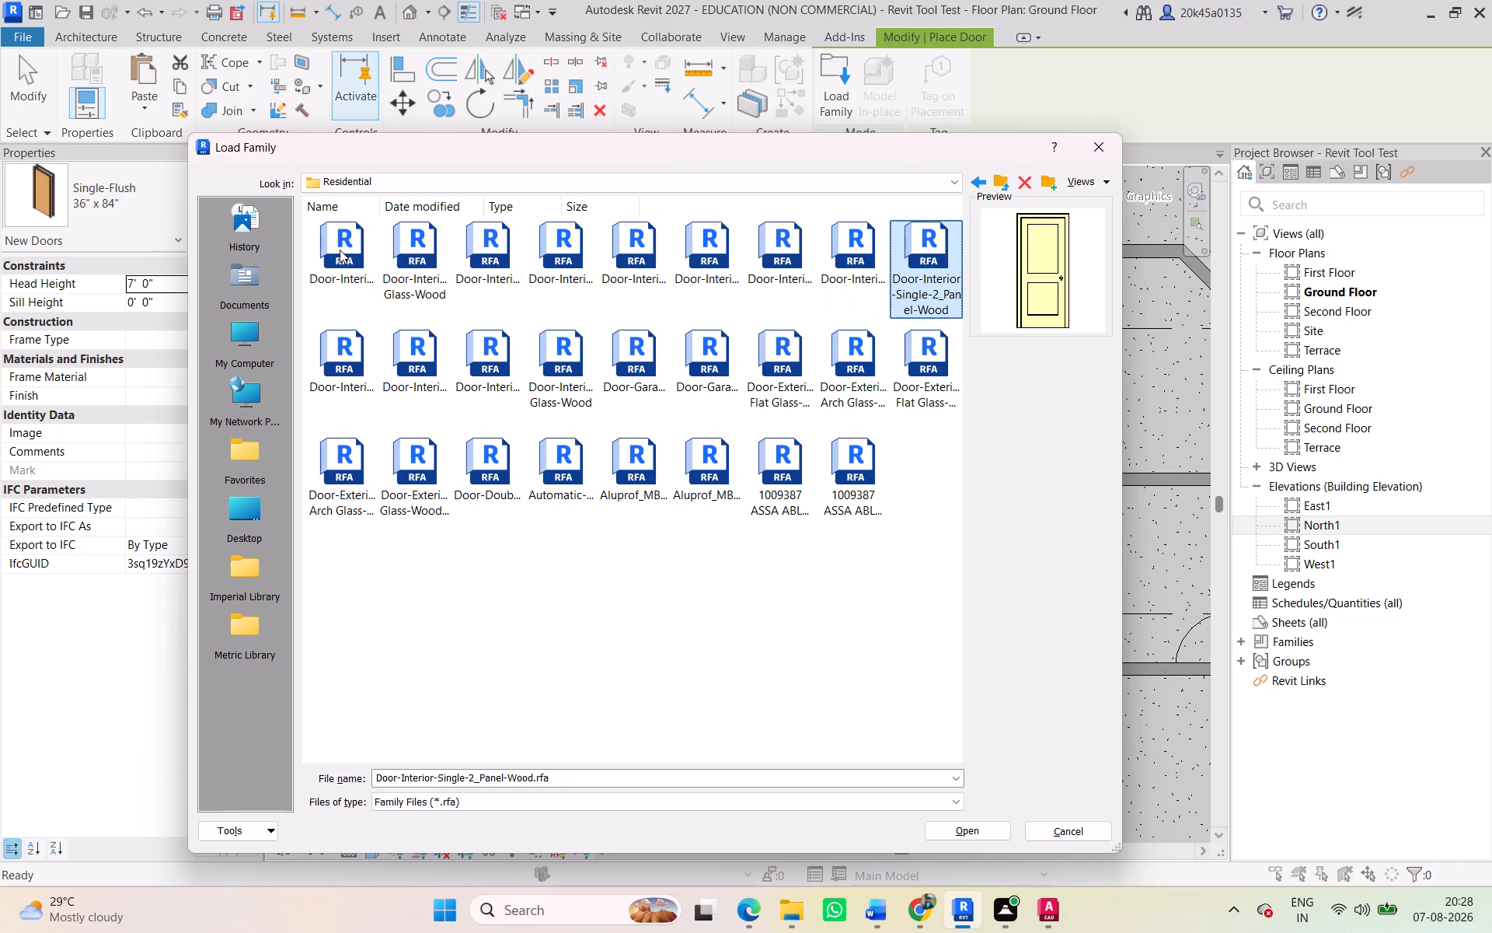
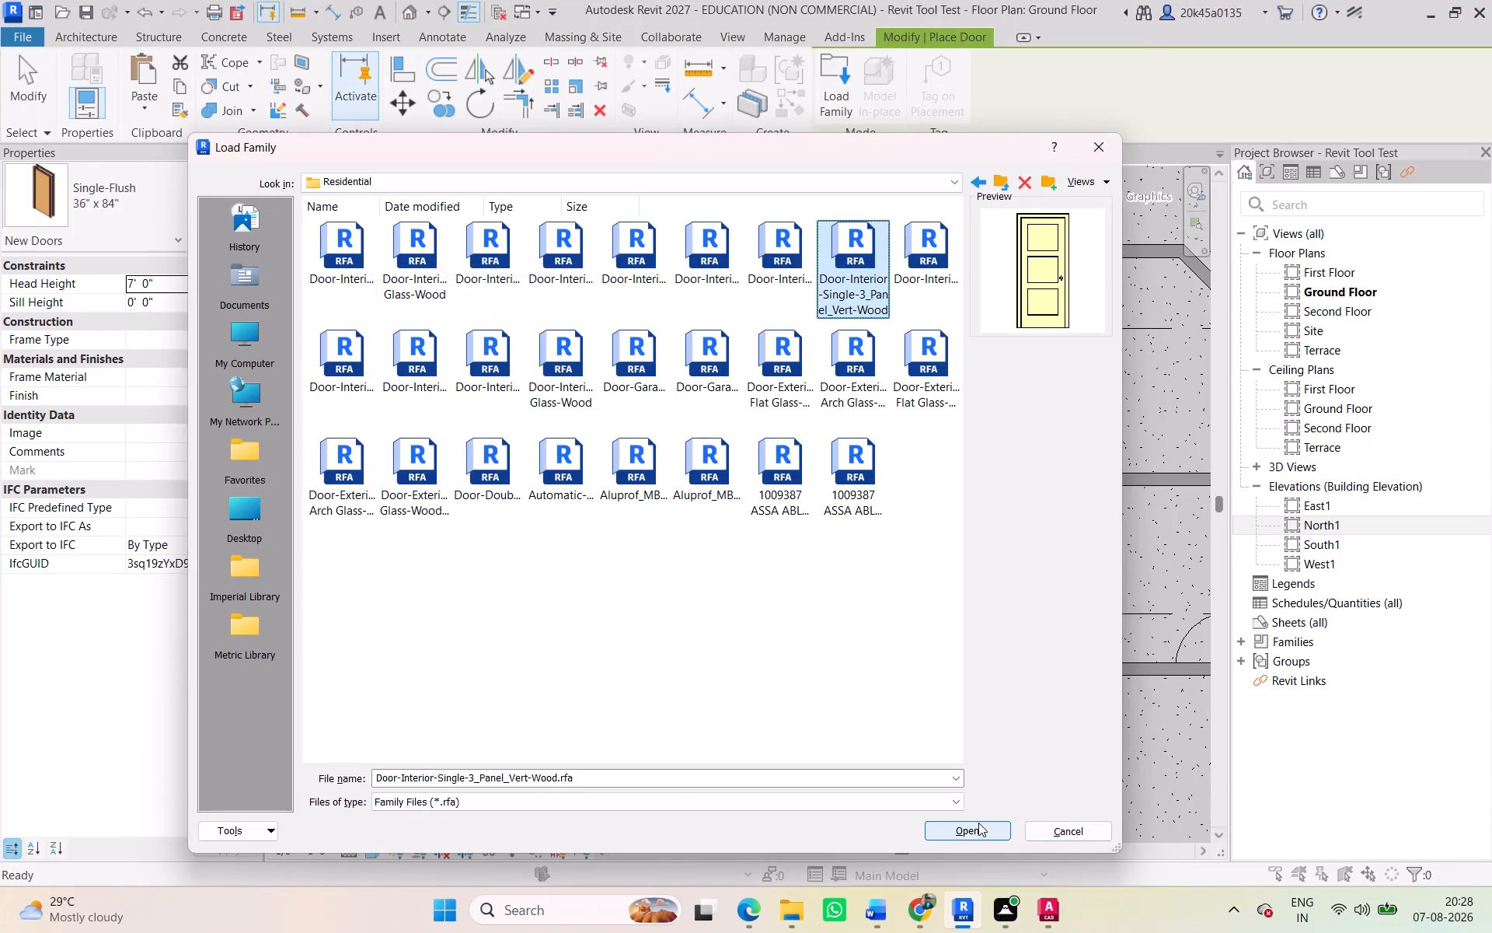
Open the Door-Interior-Single-3_Panel_Vert-Wood family from the Residential folder for loading into the project.
left_click(978, 823)
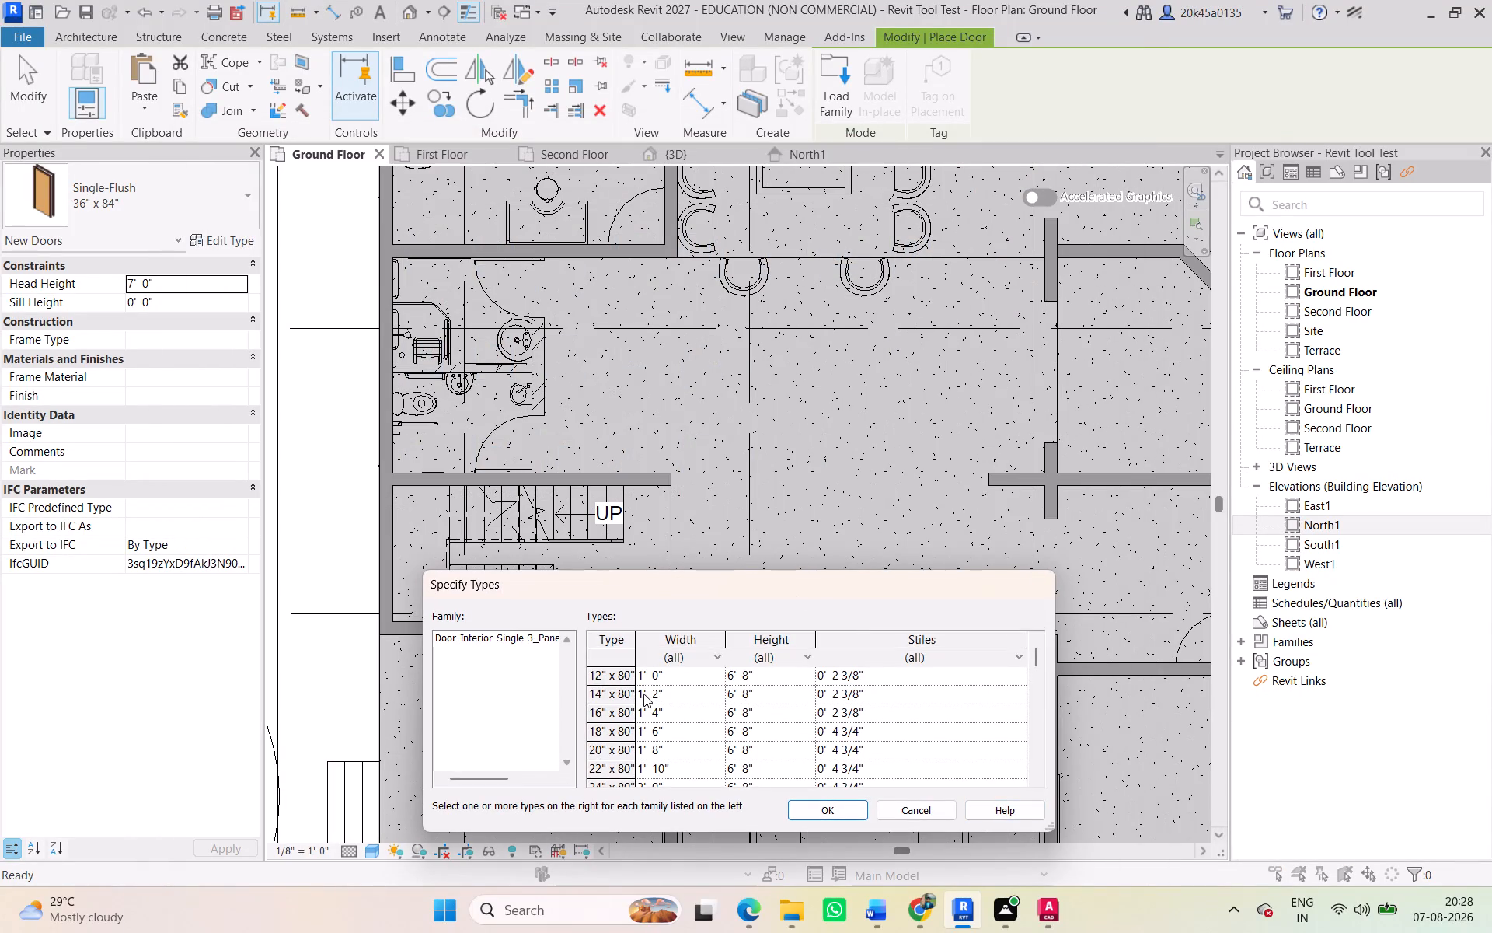
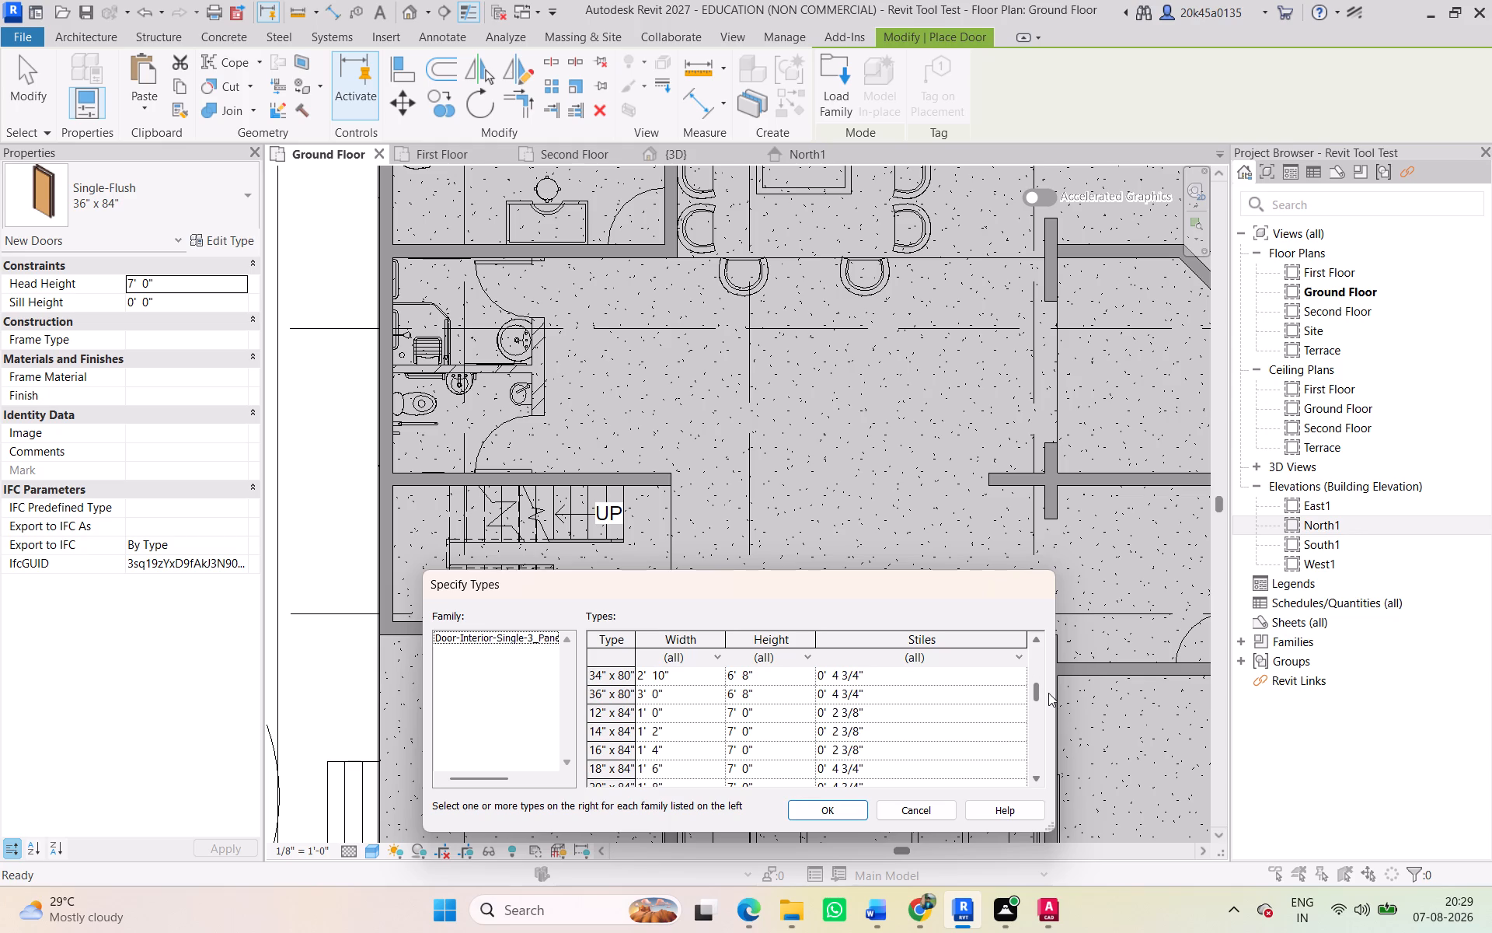
Load the 36" x 80" type of the three-panel interior wood door family into the project.
left_click(614, 694)
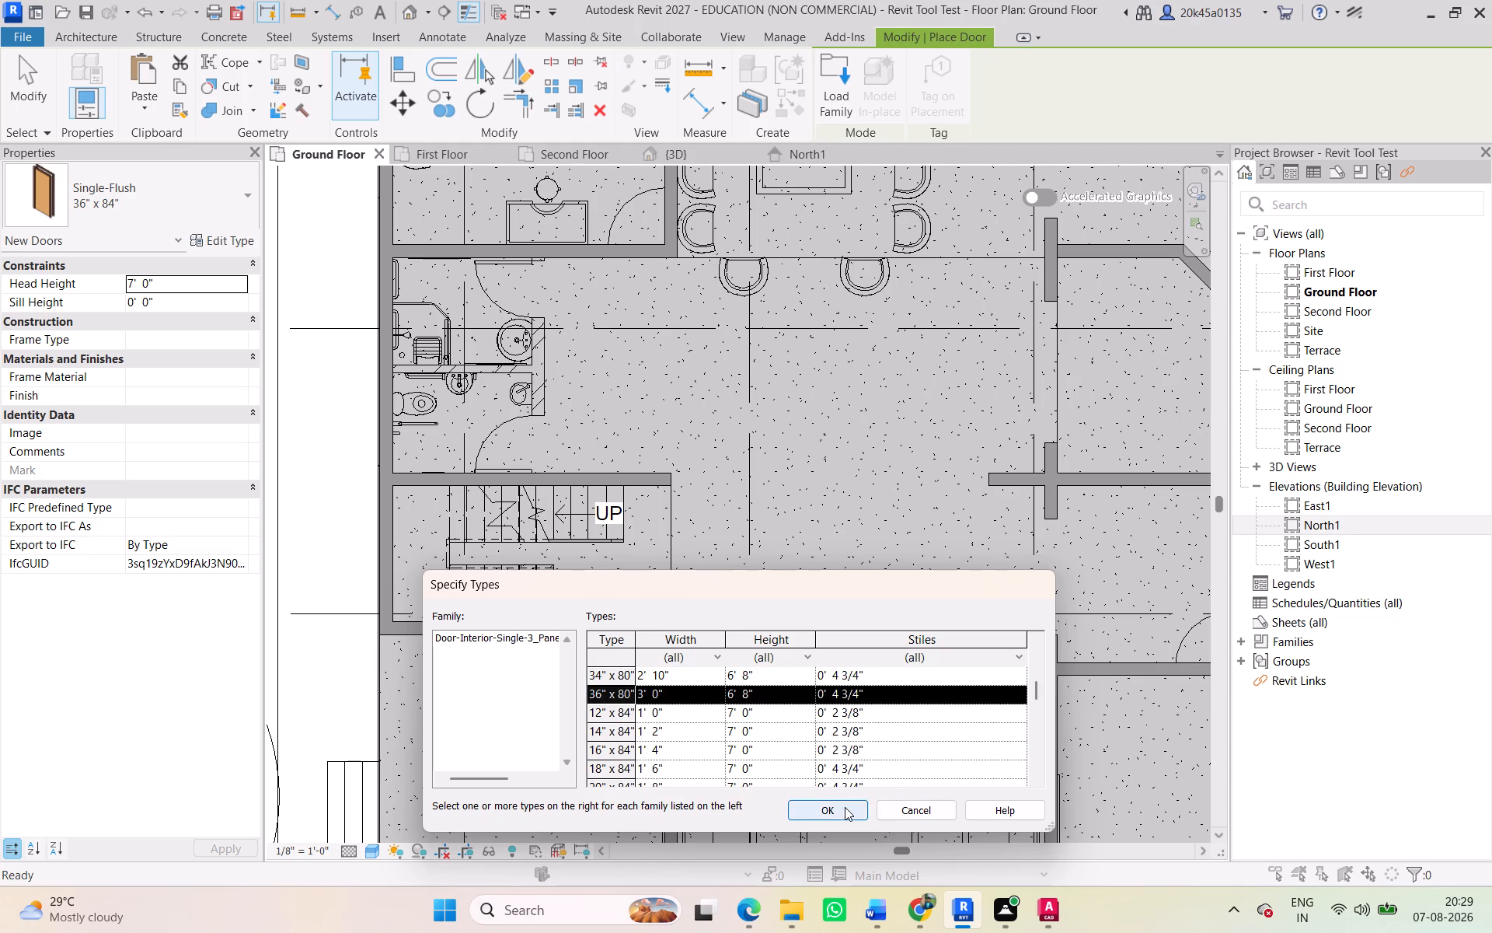
left_click(845, 807)
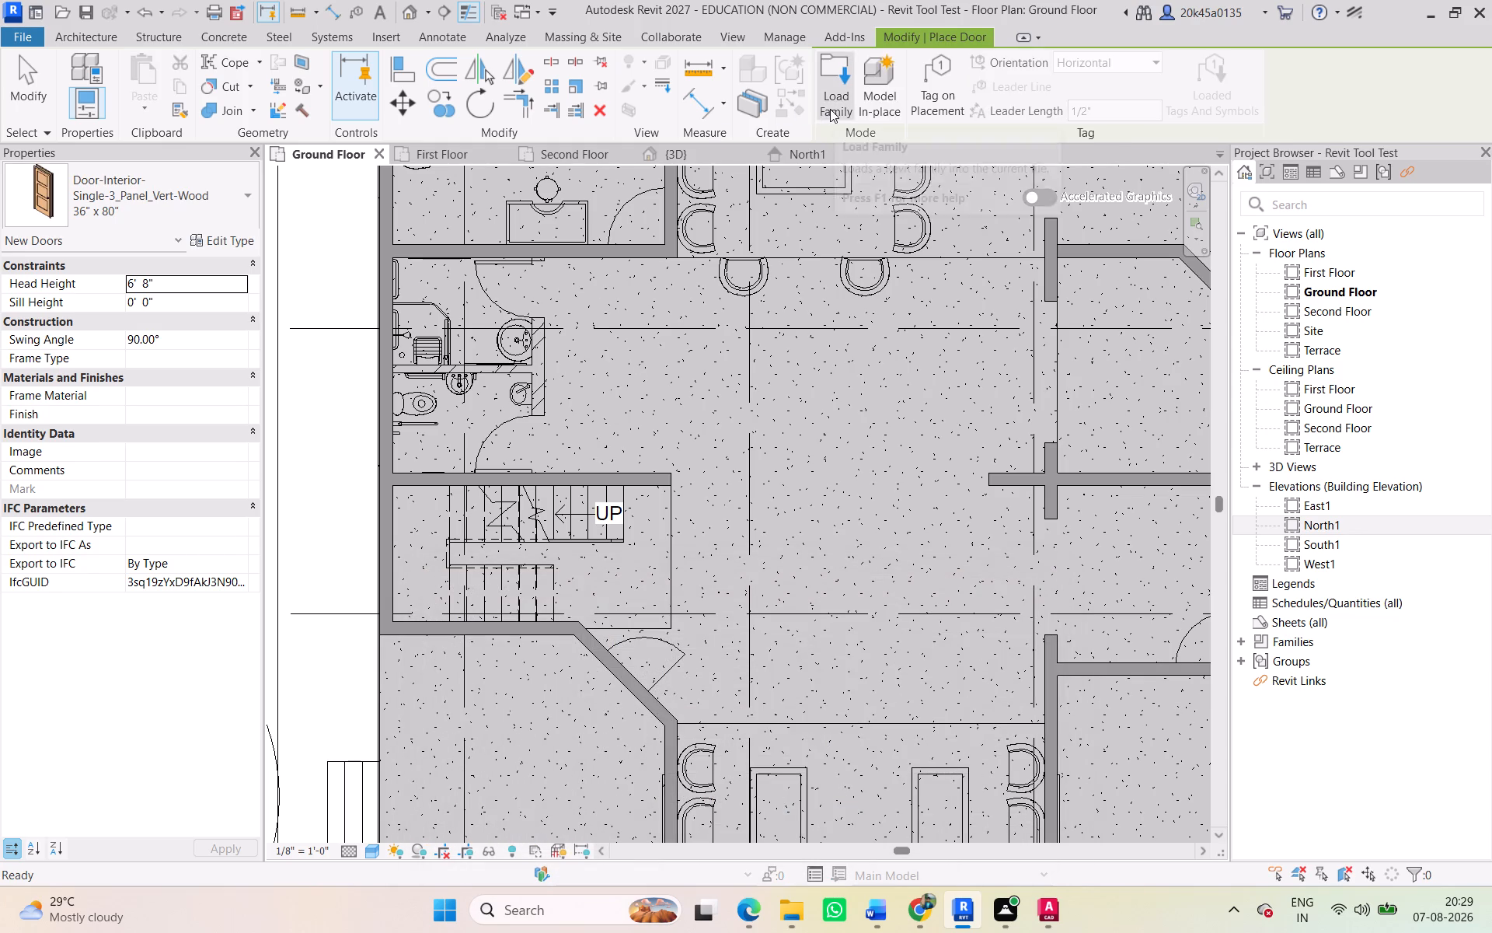
Open the type properties of the 36" x 80" three-panel wood door.
left_click(217, 245)
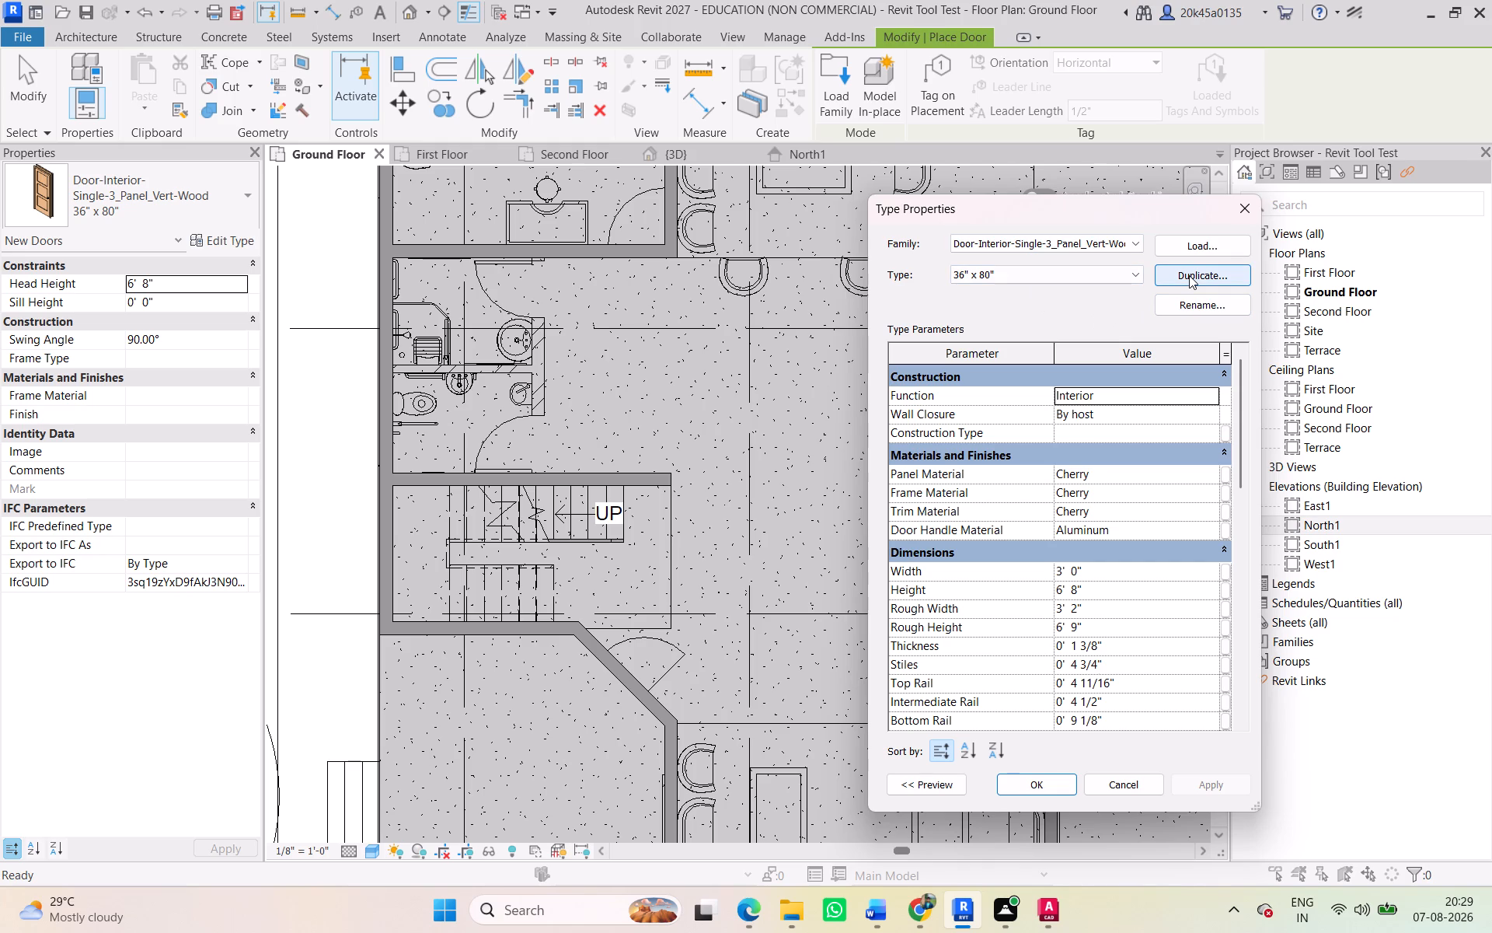
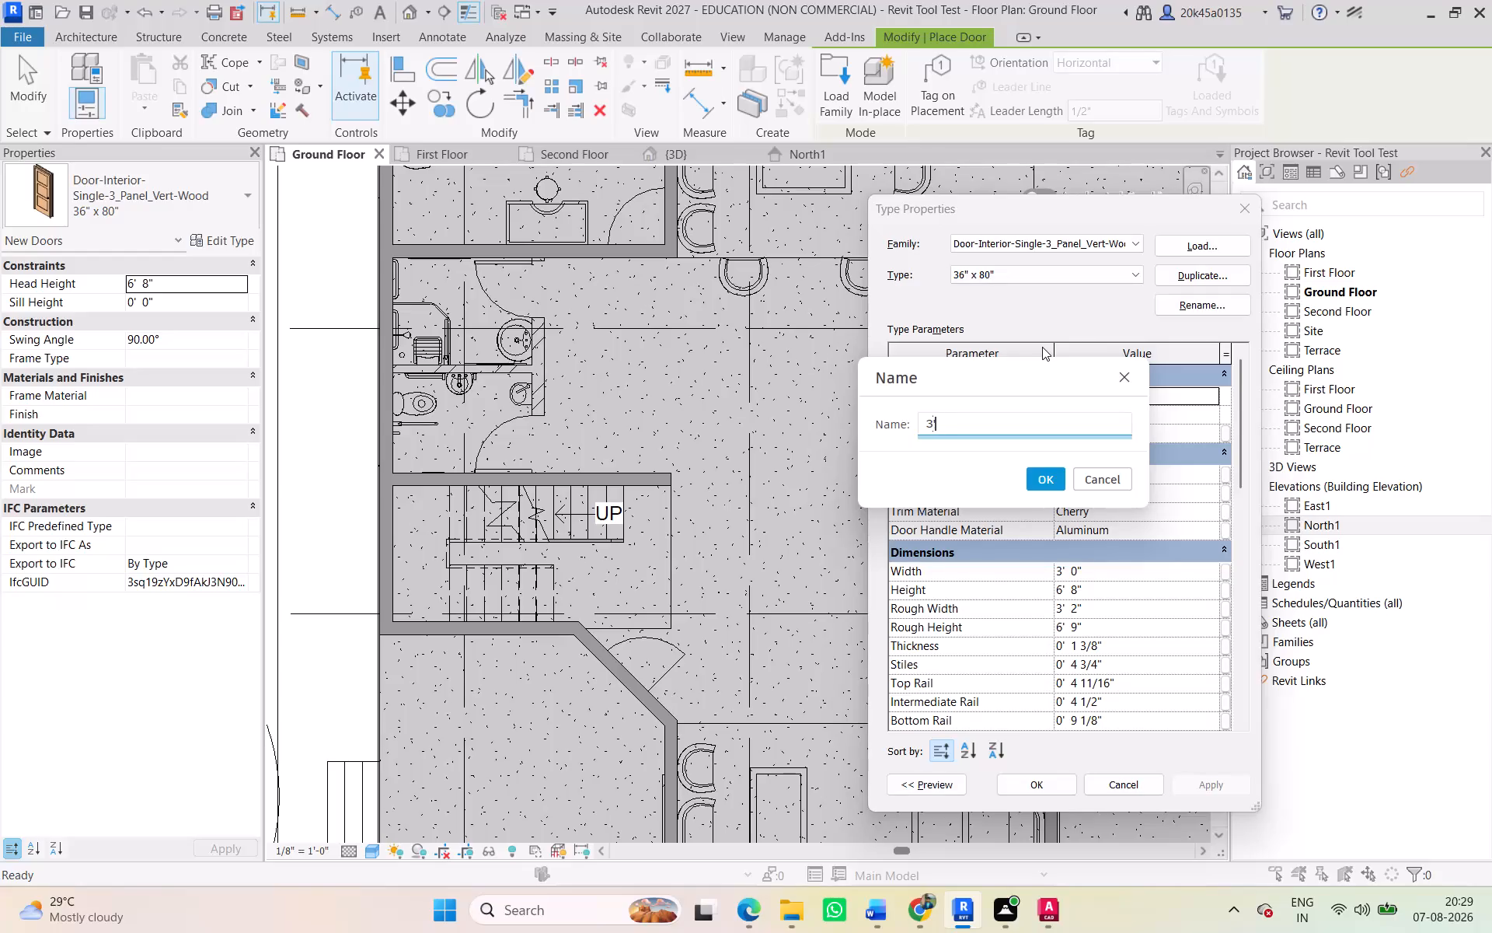
Duplicate the 36" x 80" three-panel wood door type under the name 3' x 6'11" D1.
type("6'11\"")
key("space")
type("D1")
left_click(1046, 474)
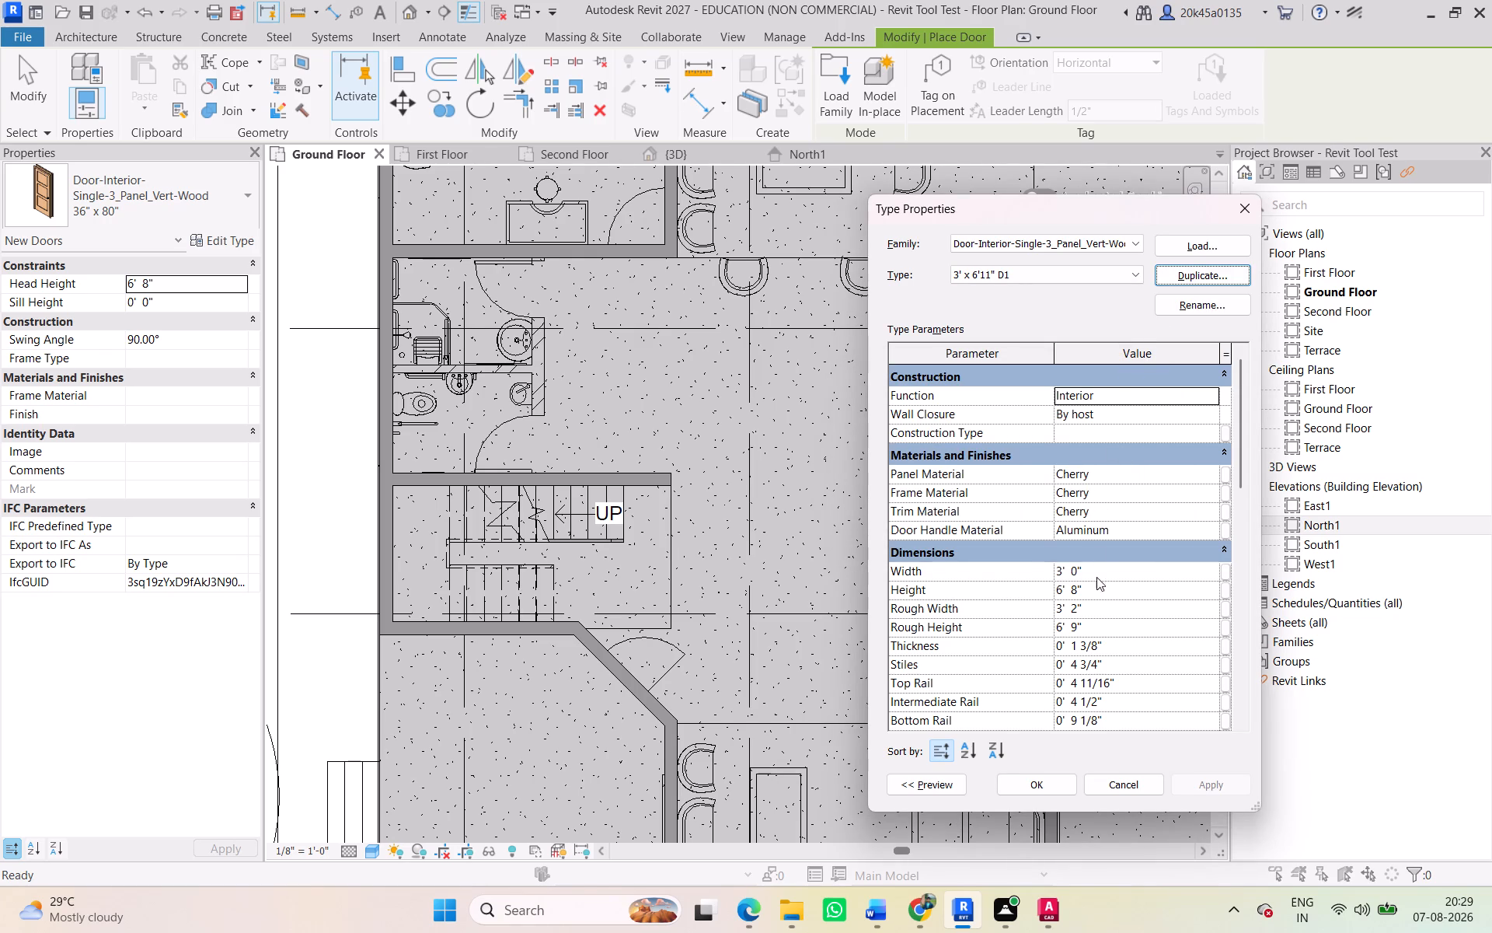
Set the height of the 3' x 6'11" D1 door type to 6' 11" and apply the type properties.
left_click(1086, 589)
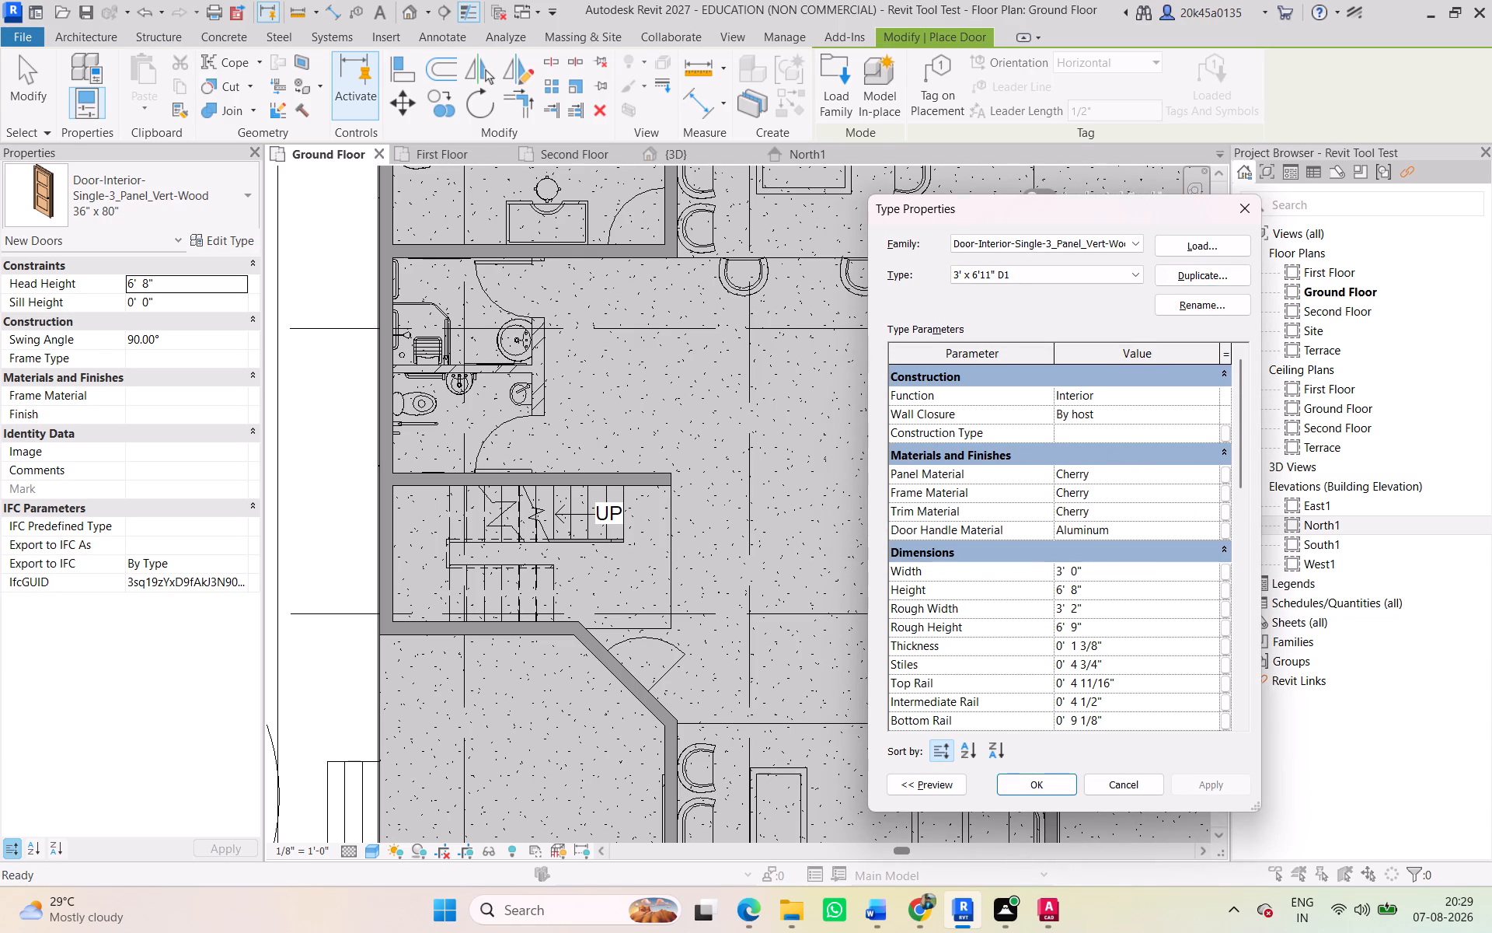
key("Left")
key("BackSpace")
type("11")
left_click(1026, 788)
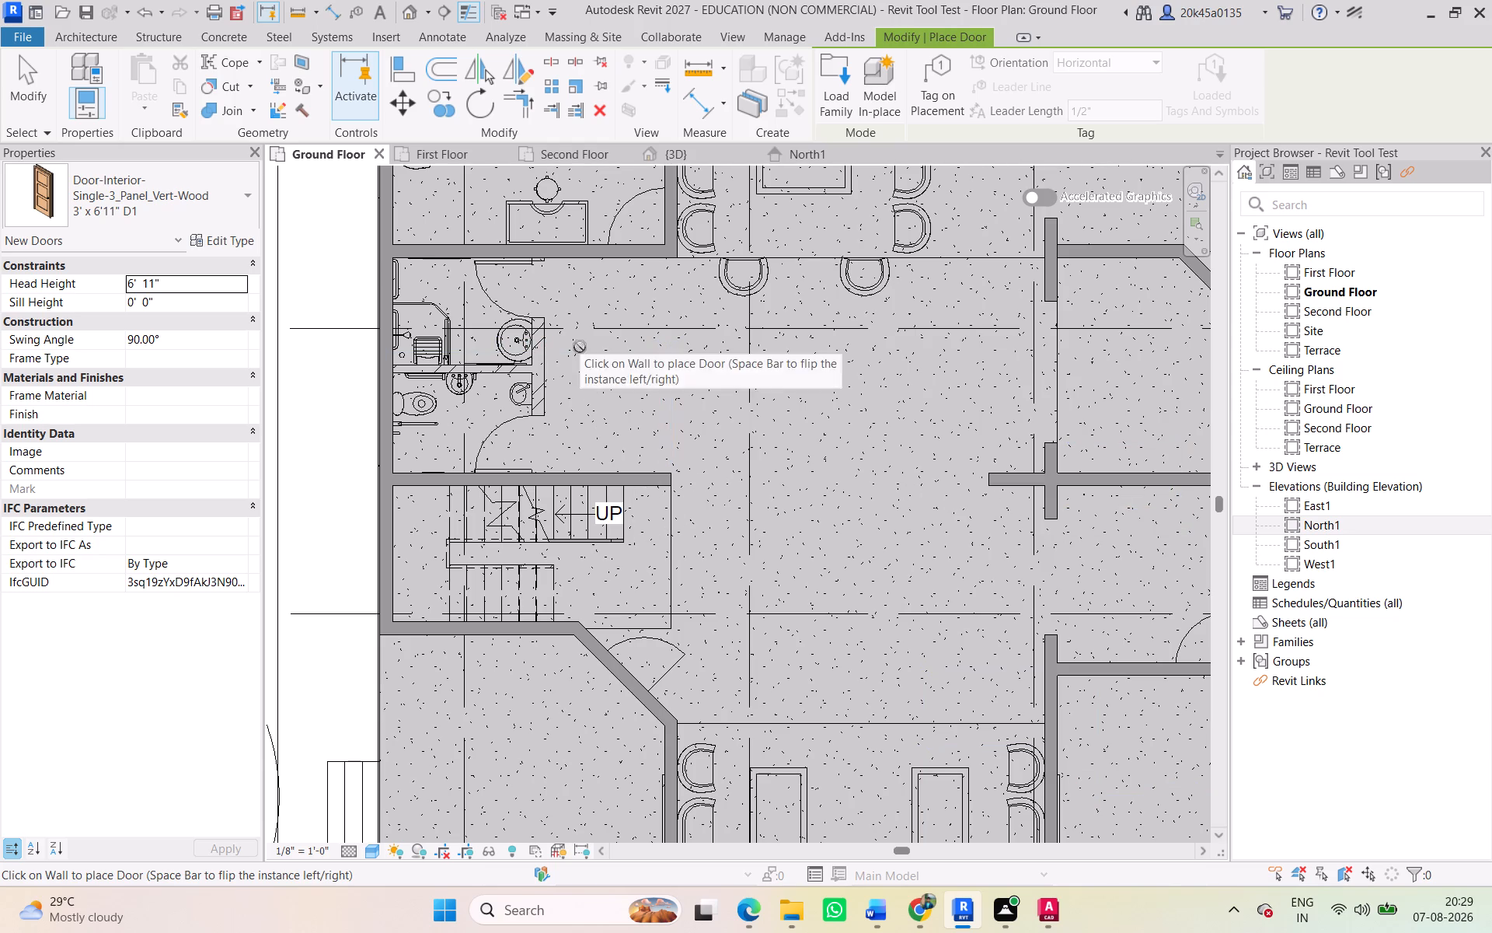
Place a 3' x 6'11" D1 door in a wall of the ground floor plan.
scroll(580, 347, "down", 1)
middle_click_drag(580, 377, 567, 470)
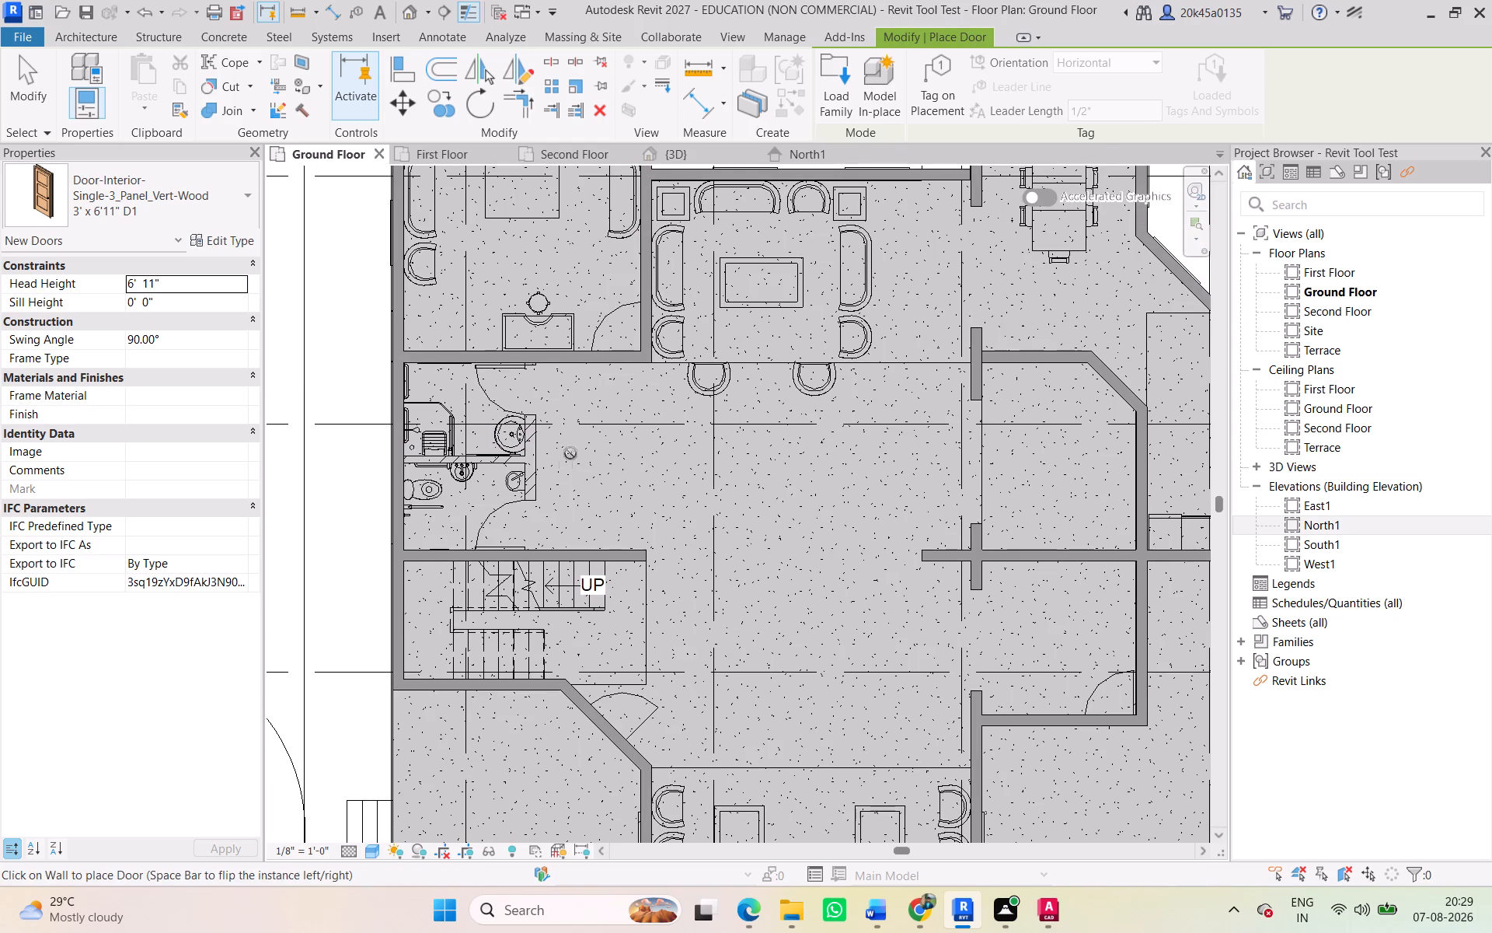
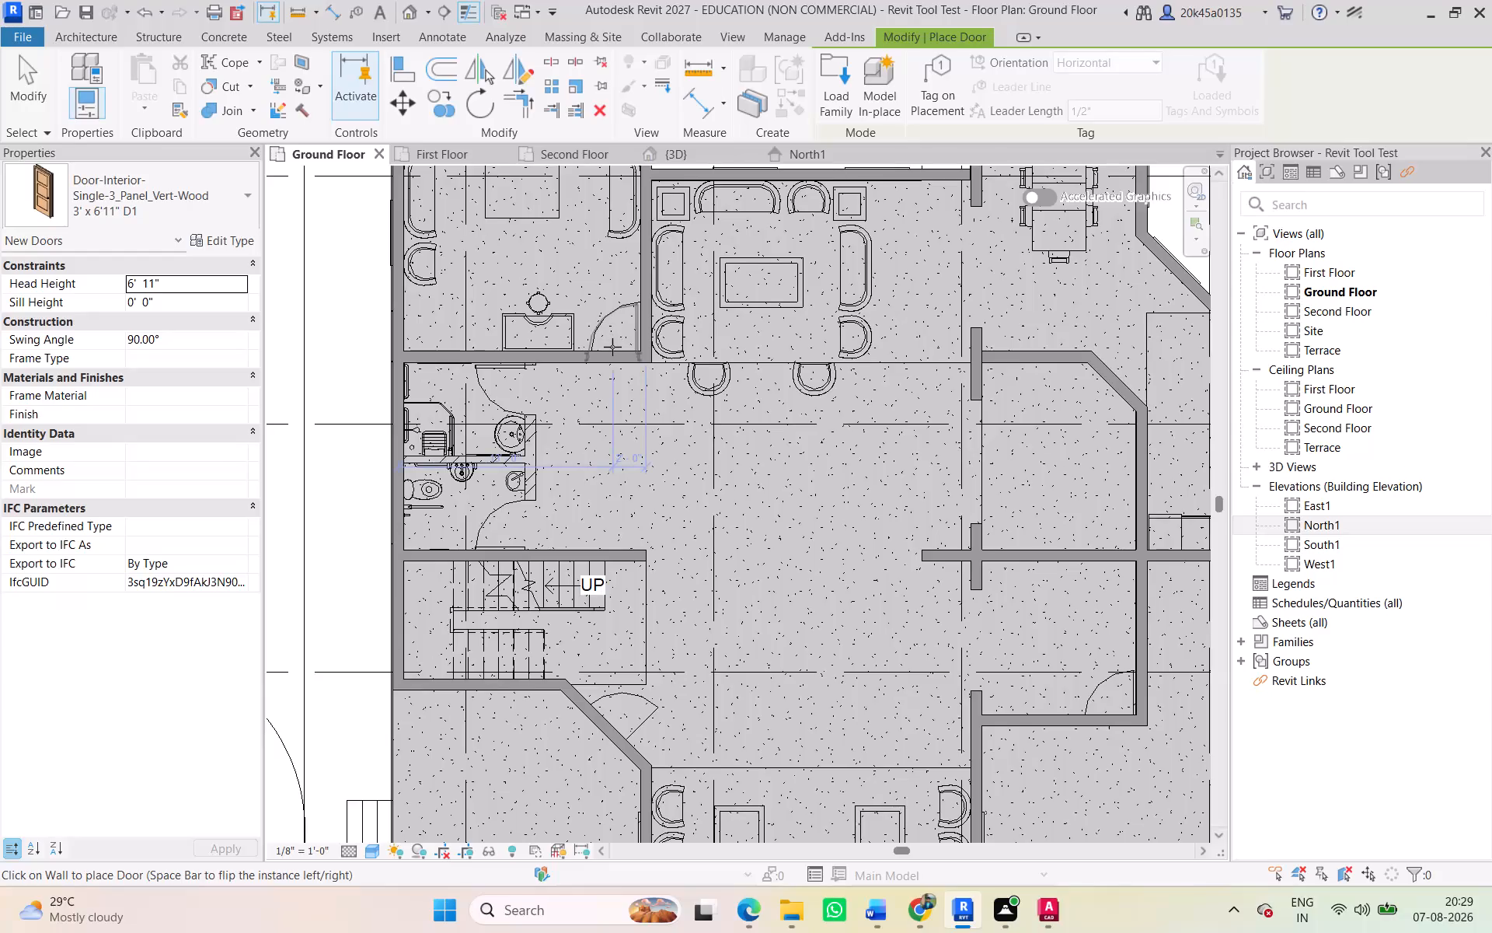
Place a 3' x 6'11" D1 door over the CAD door swing in the wall between the desk room and the toilet area.
left_click(612, 347)
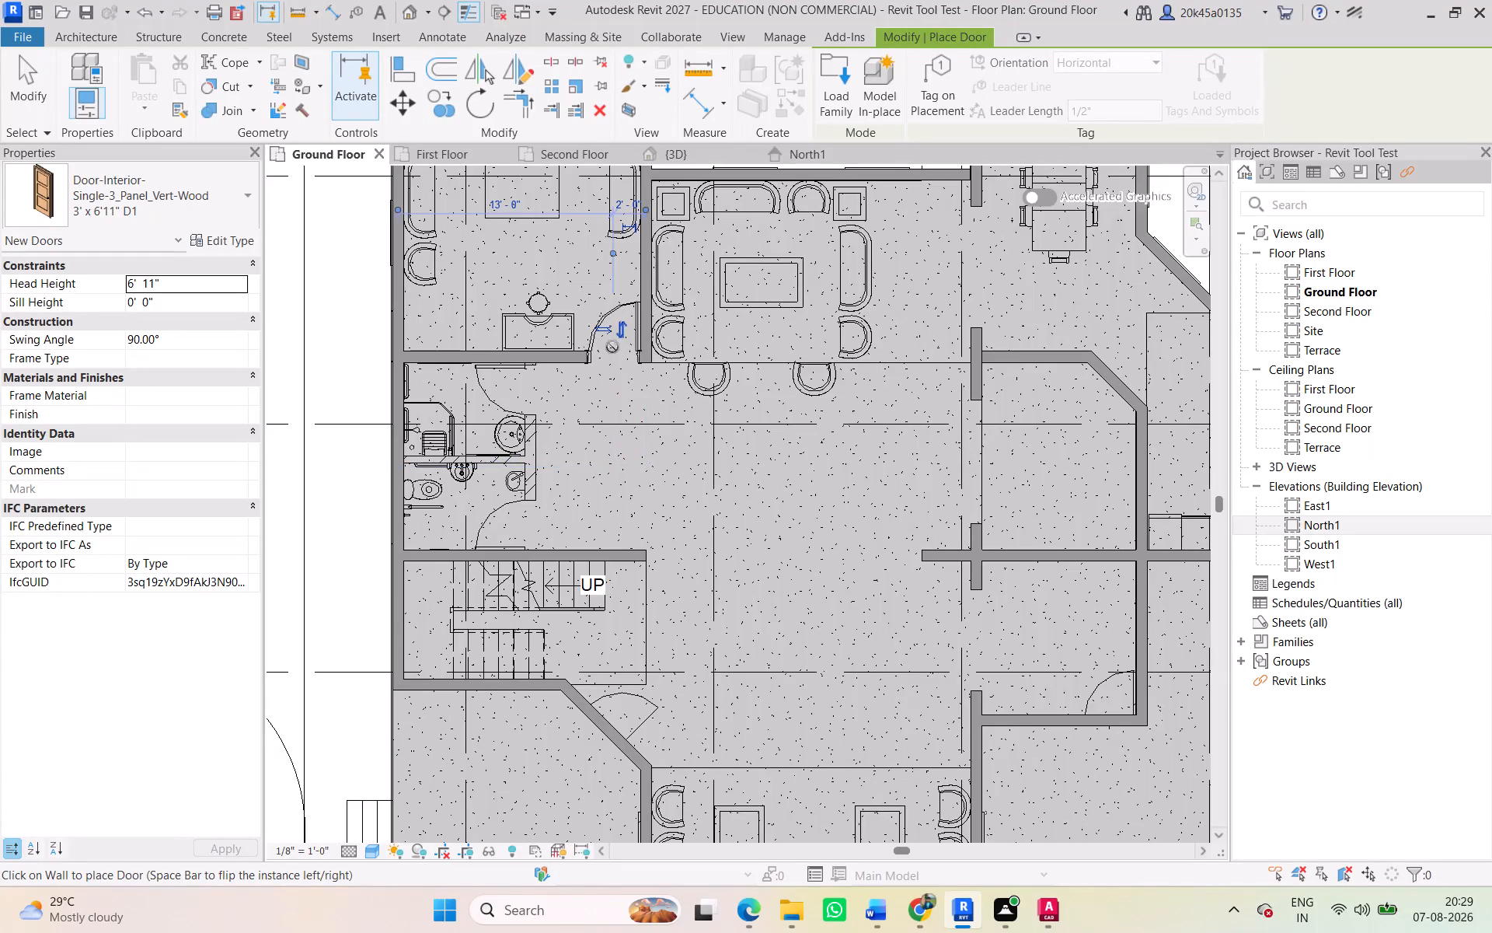
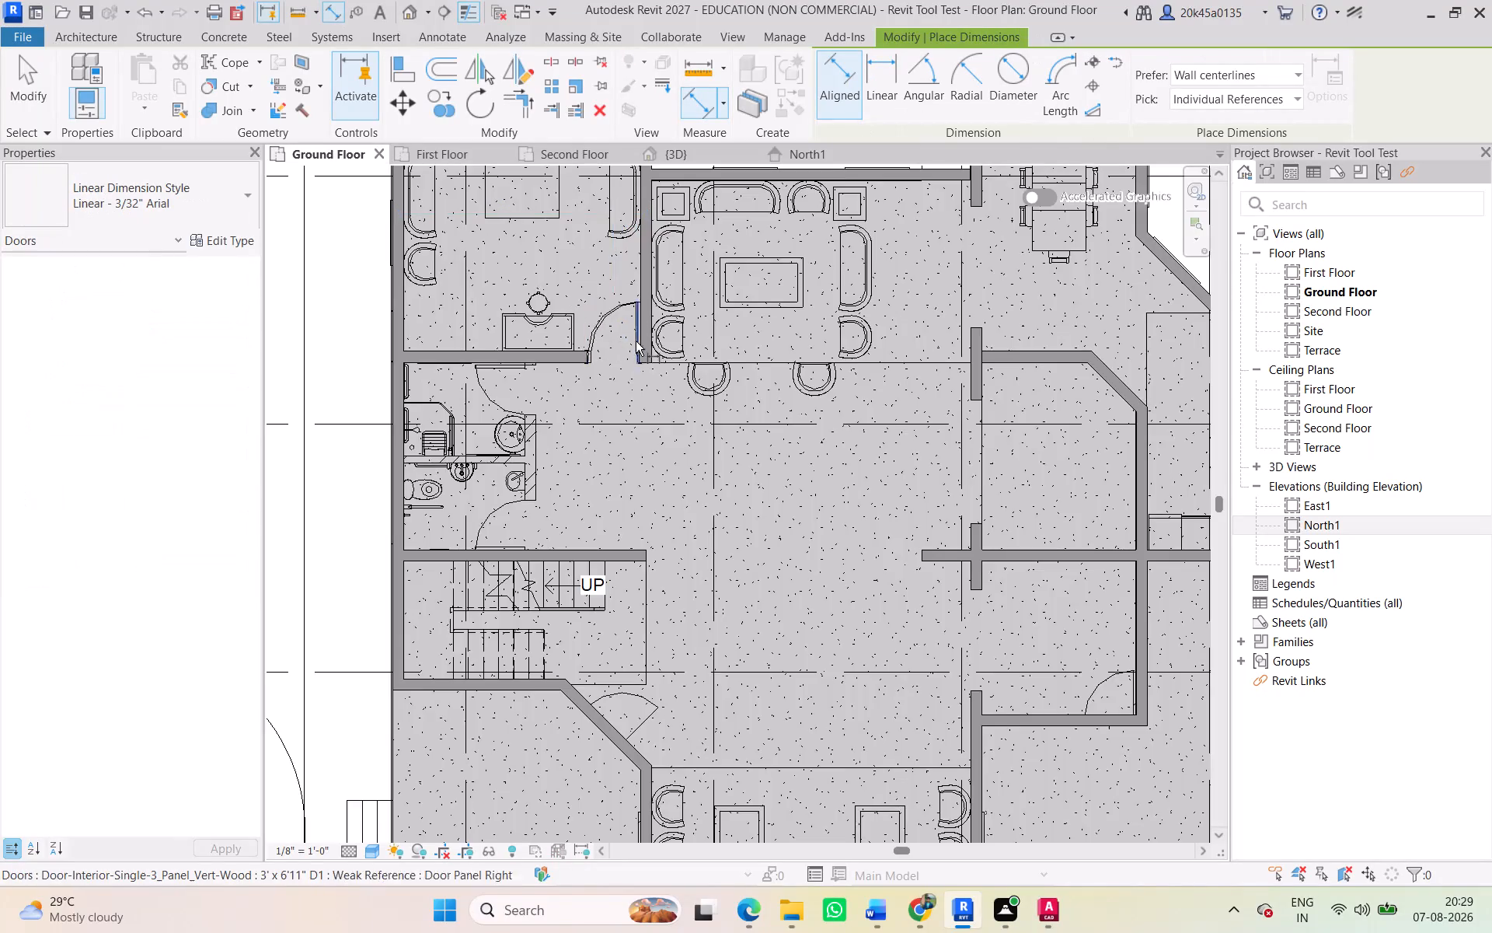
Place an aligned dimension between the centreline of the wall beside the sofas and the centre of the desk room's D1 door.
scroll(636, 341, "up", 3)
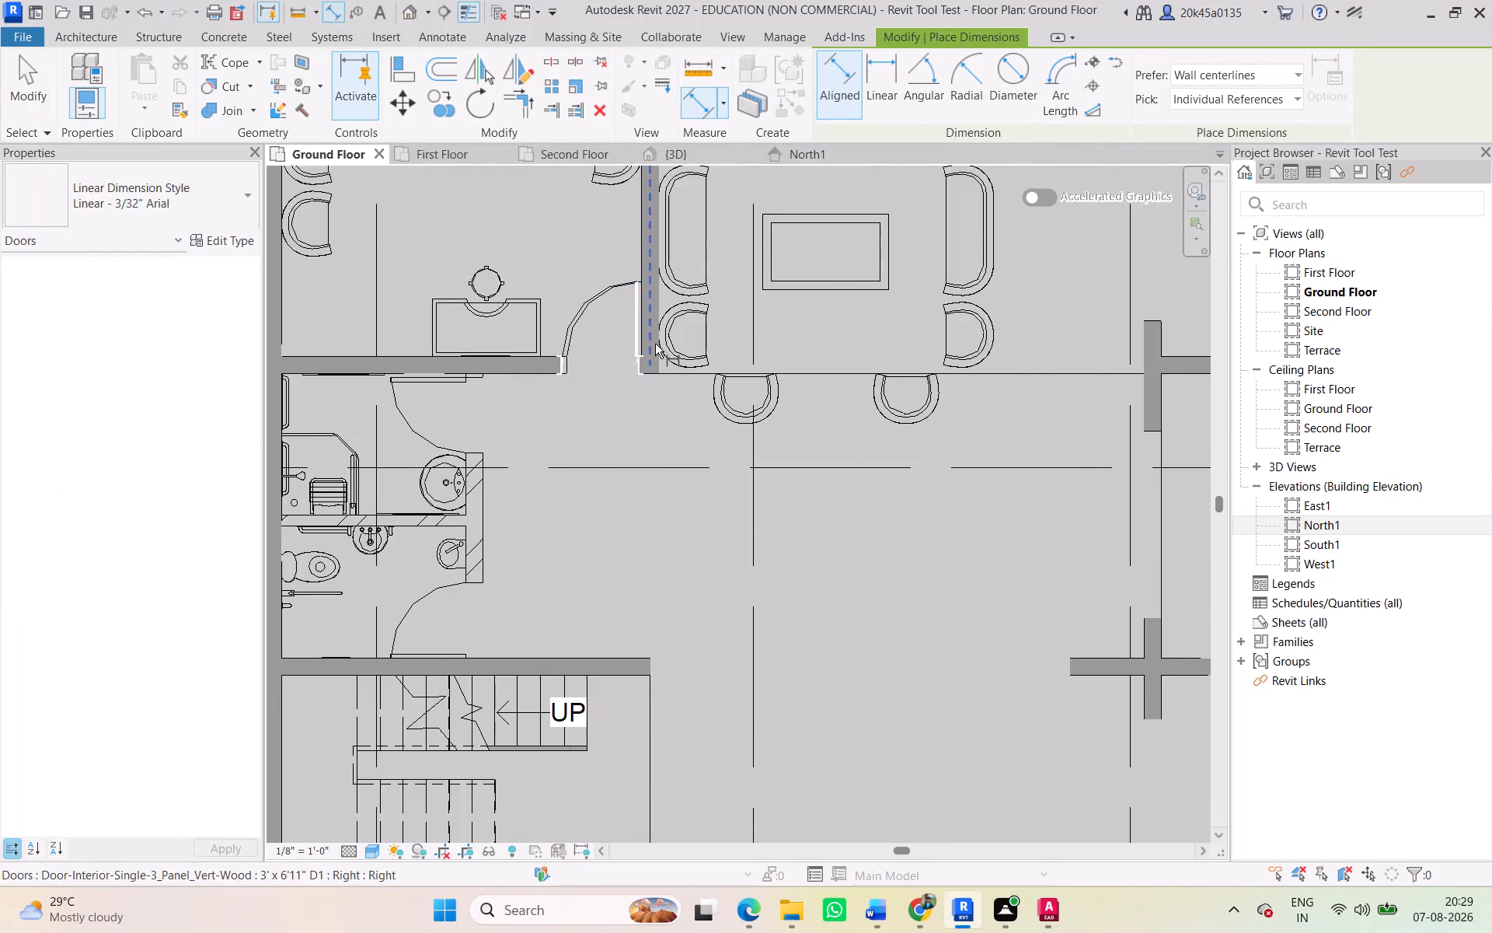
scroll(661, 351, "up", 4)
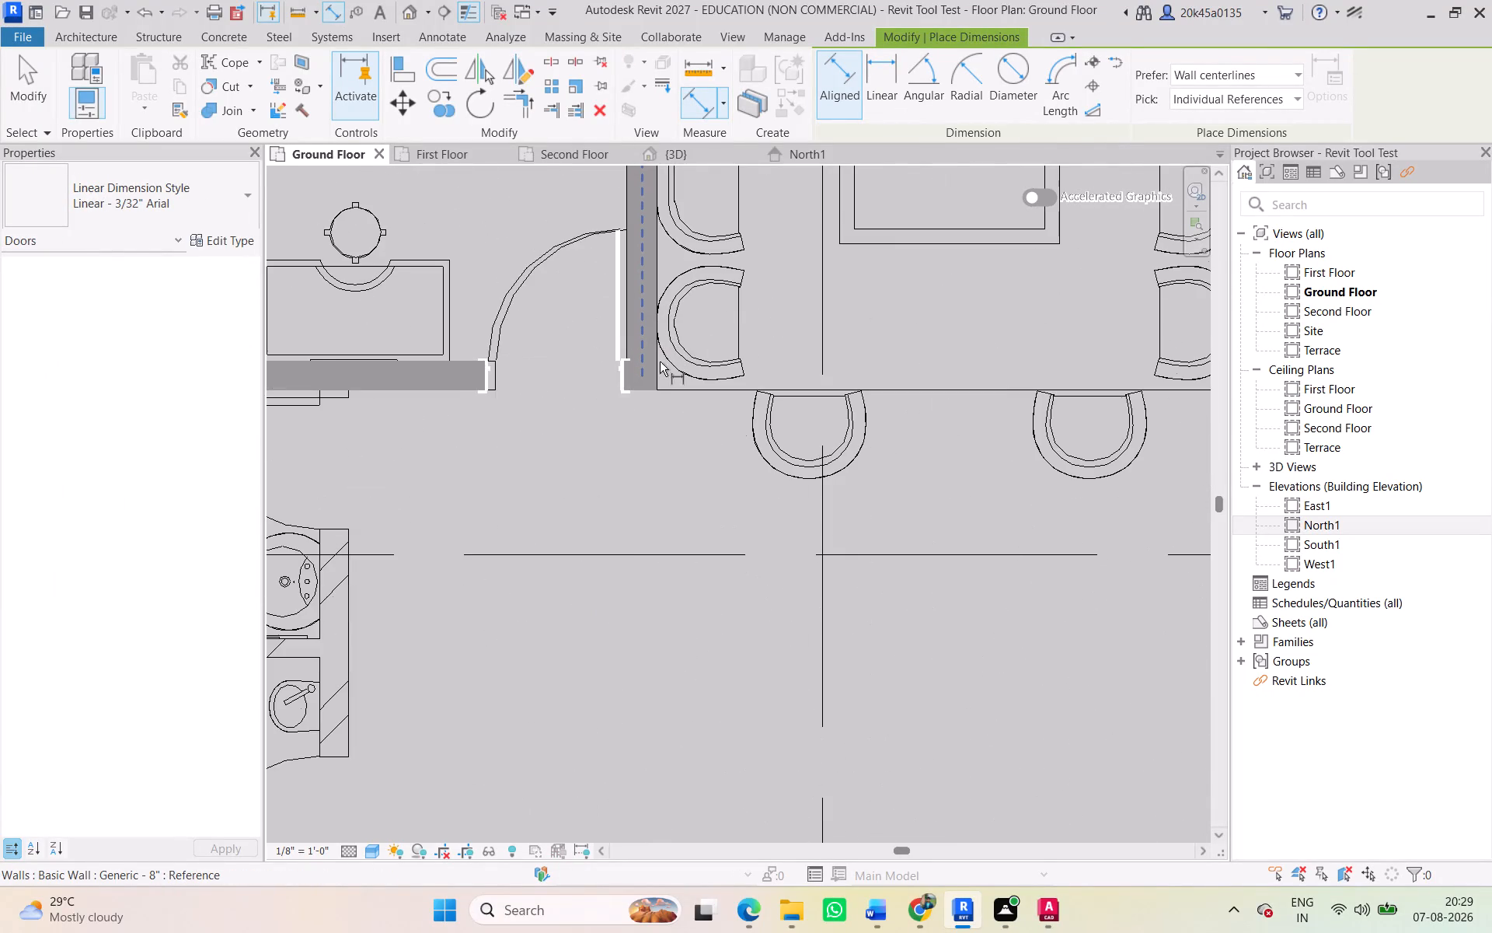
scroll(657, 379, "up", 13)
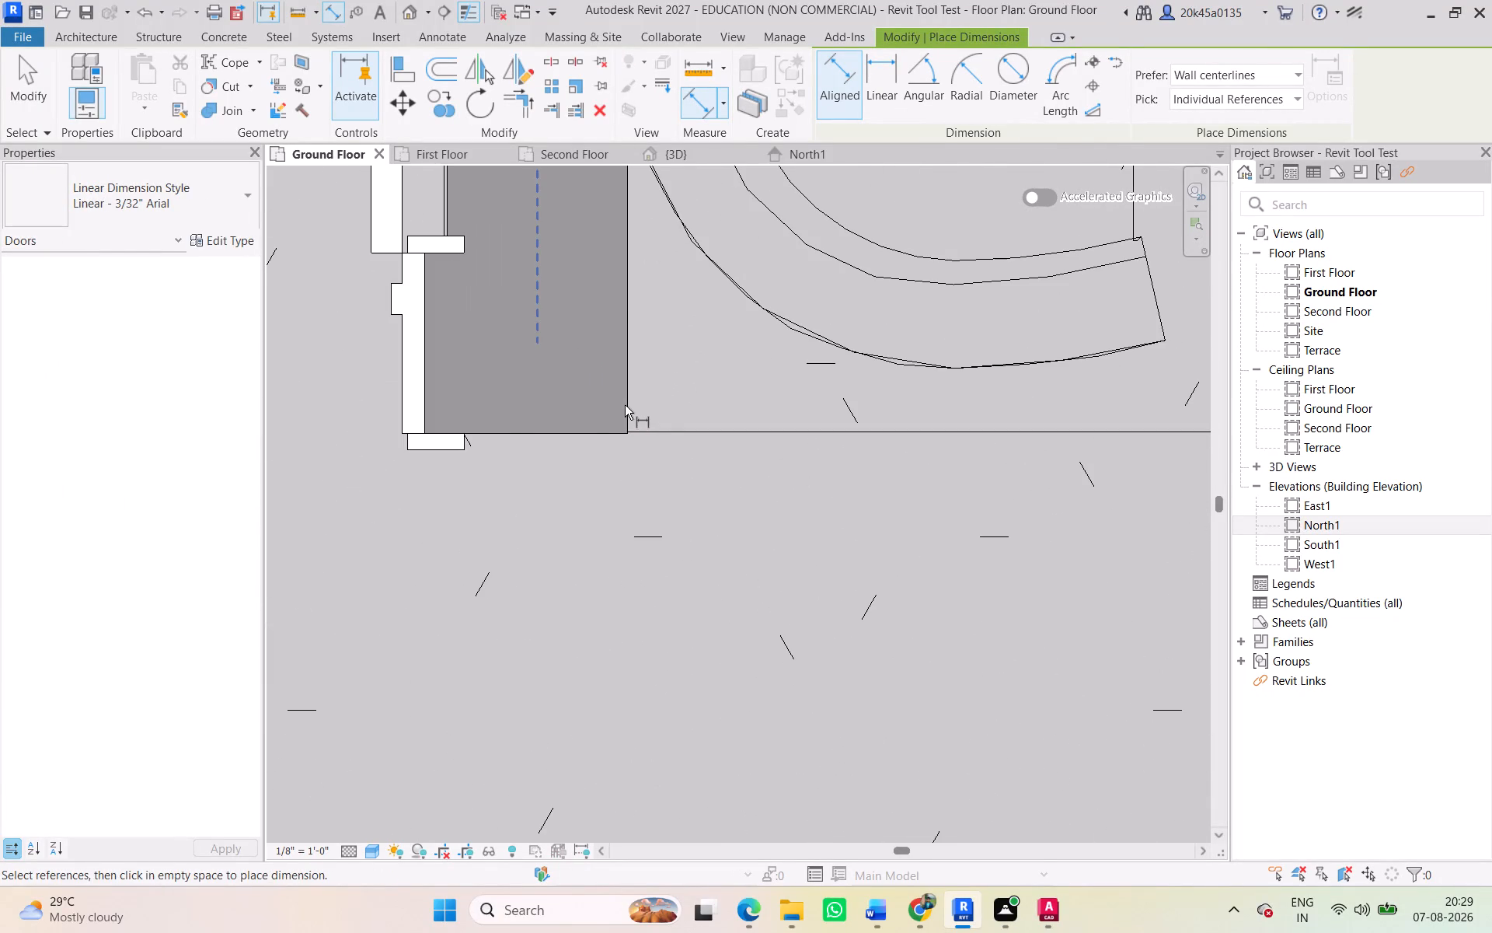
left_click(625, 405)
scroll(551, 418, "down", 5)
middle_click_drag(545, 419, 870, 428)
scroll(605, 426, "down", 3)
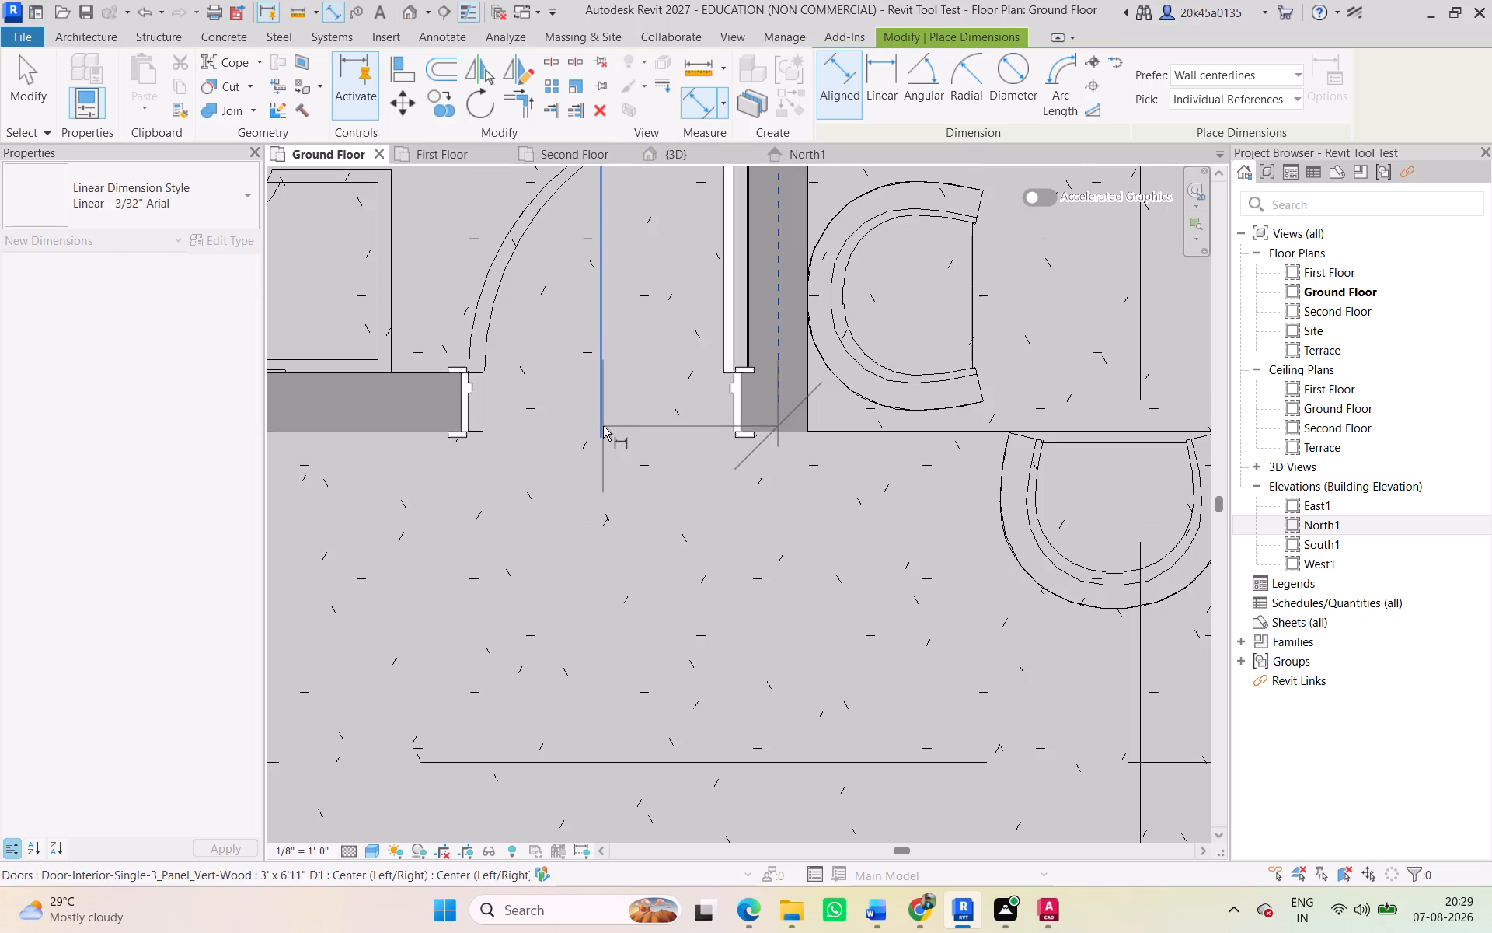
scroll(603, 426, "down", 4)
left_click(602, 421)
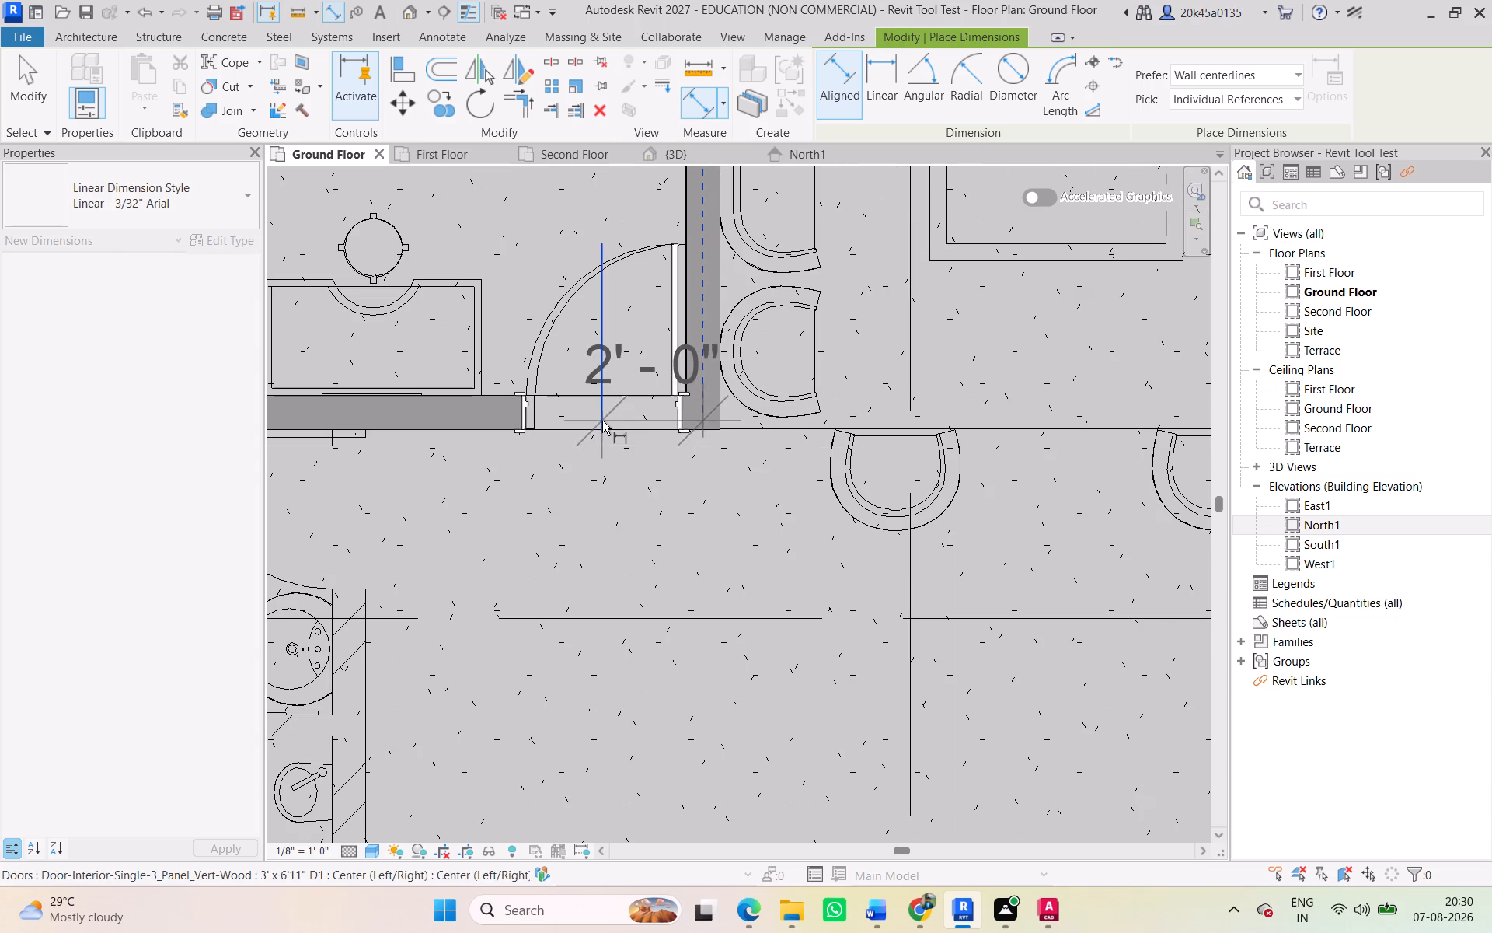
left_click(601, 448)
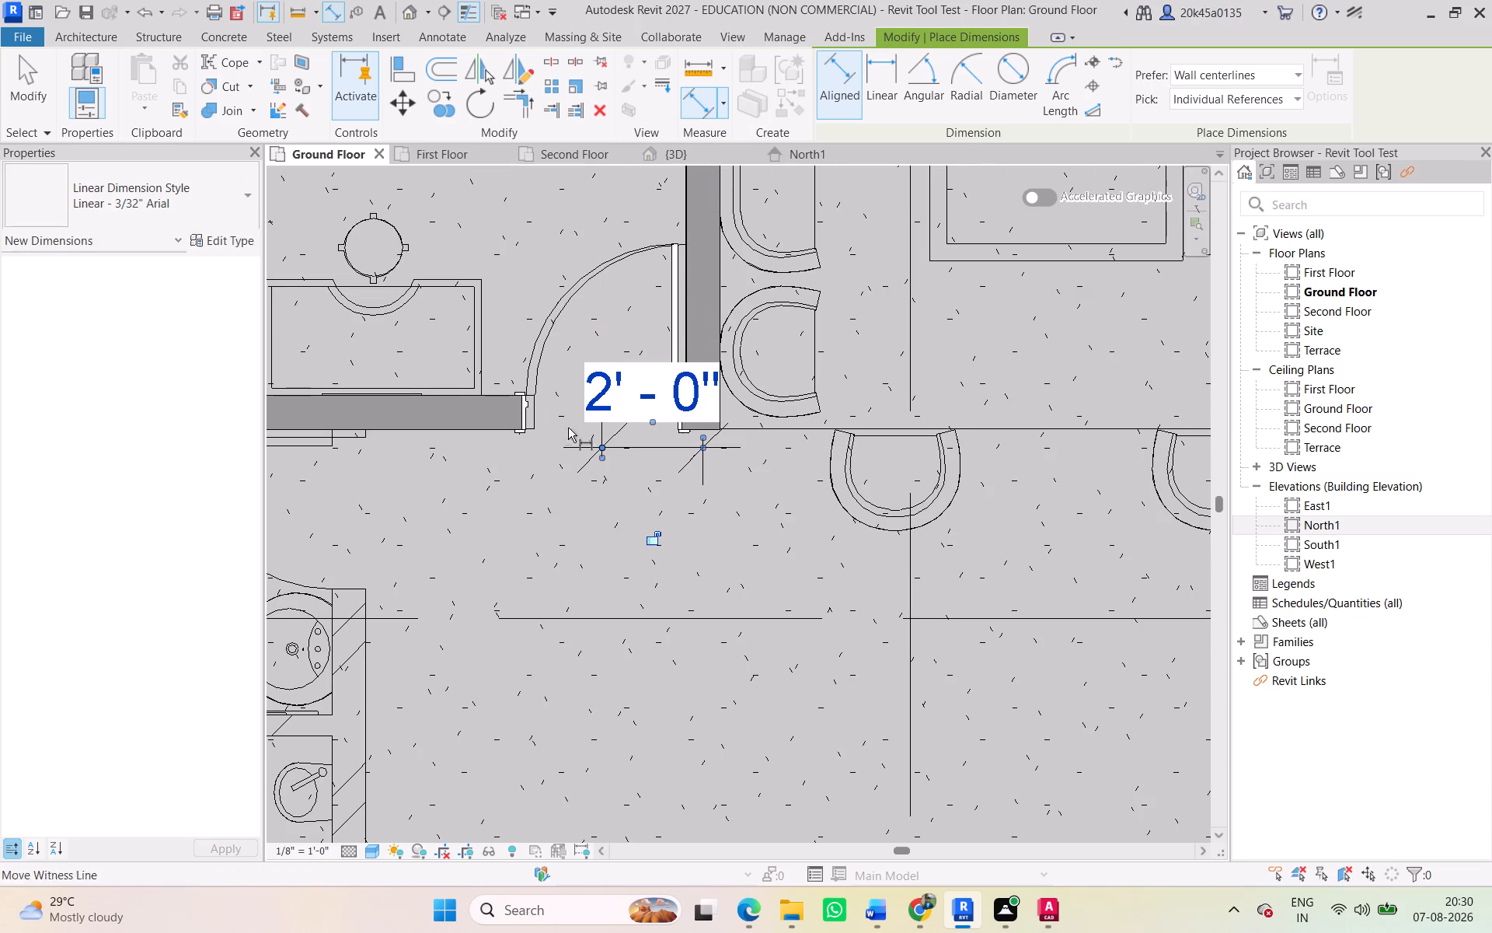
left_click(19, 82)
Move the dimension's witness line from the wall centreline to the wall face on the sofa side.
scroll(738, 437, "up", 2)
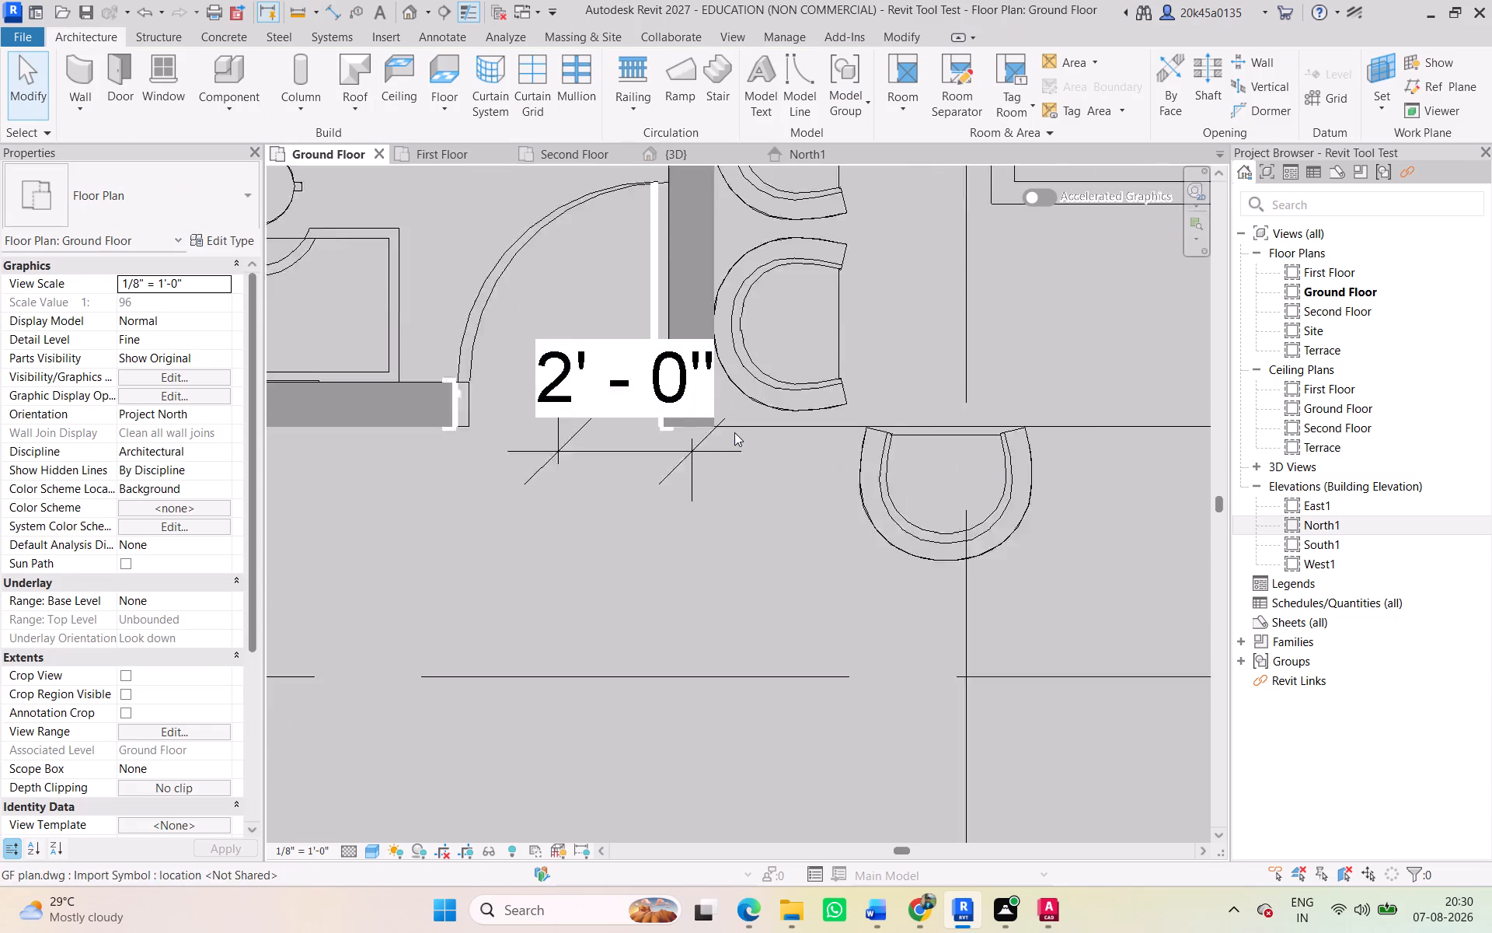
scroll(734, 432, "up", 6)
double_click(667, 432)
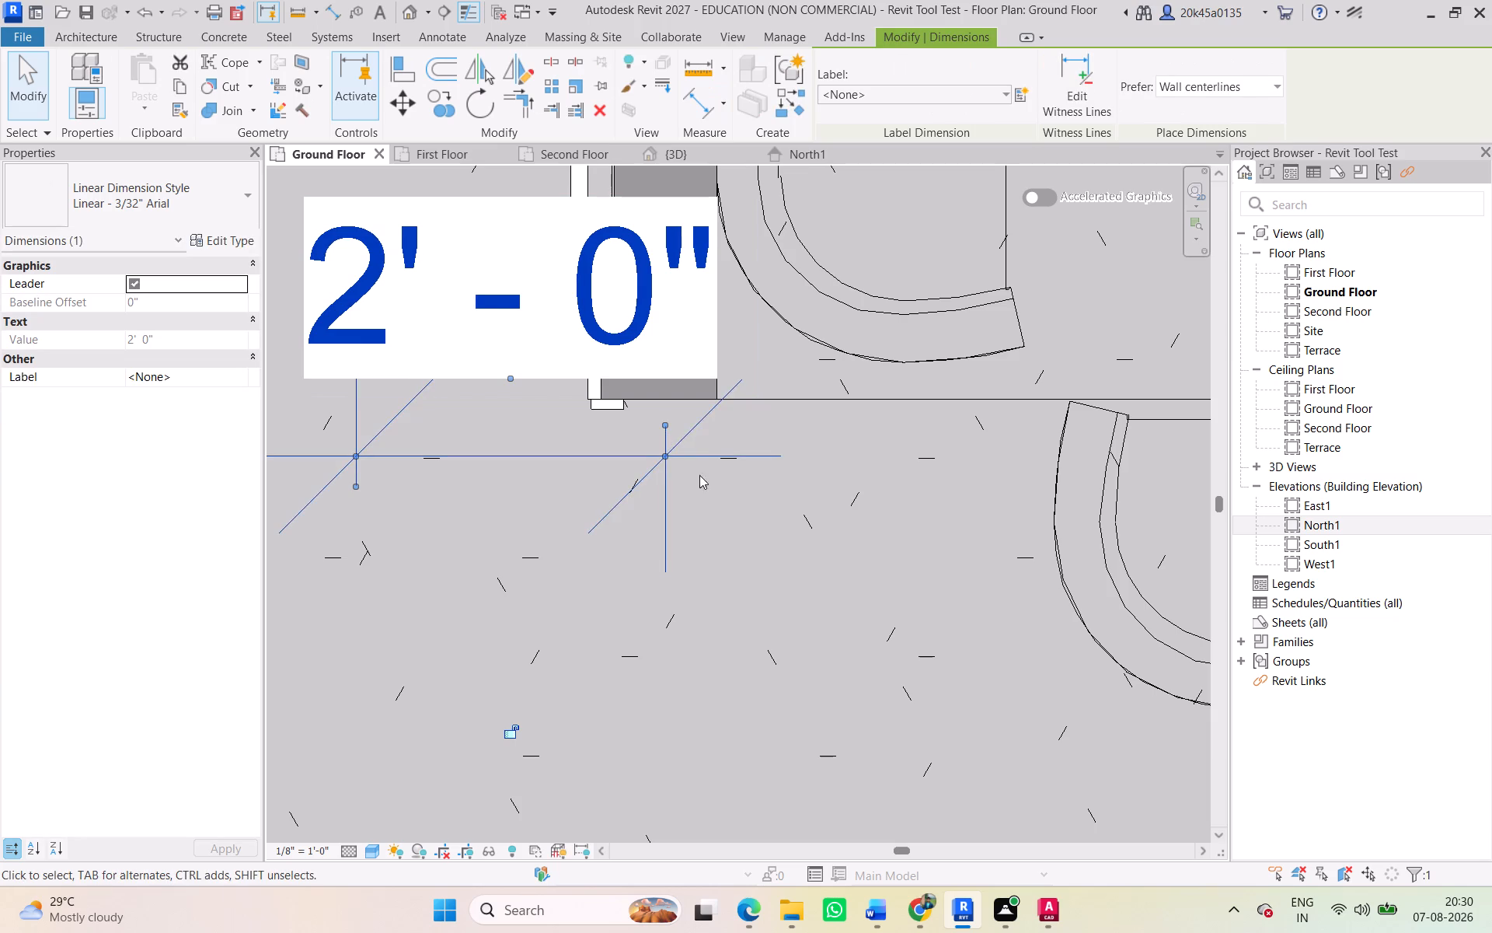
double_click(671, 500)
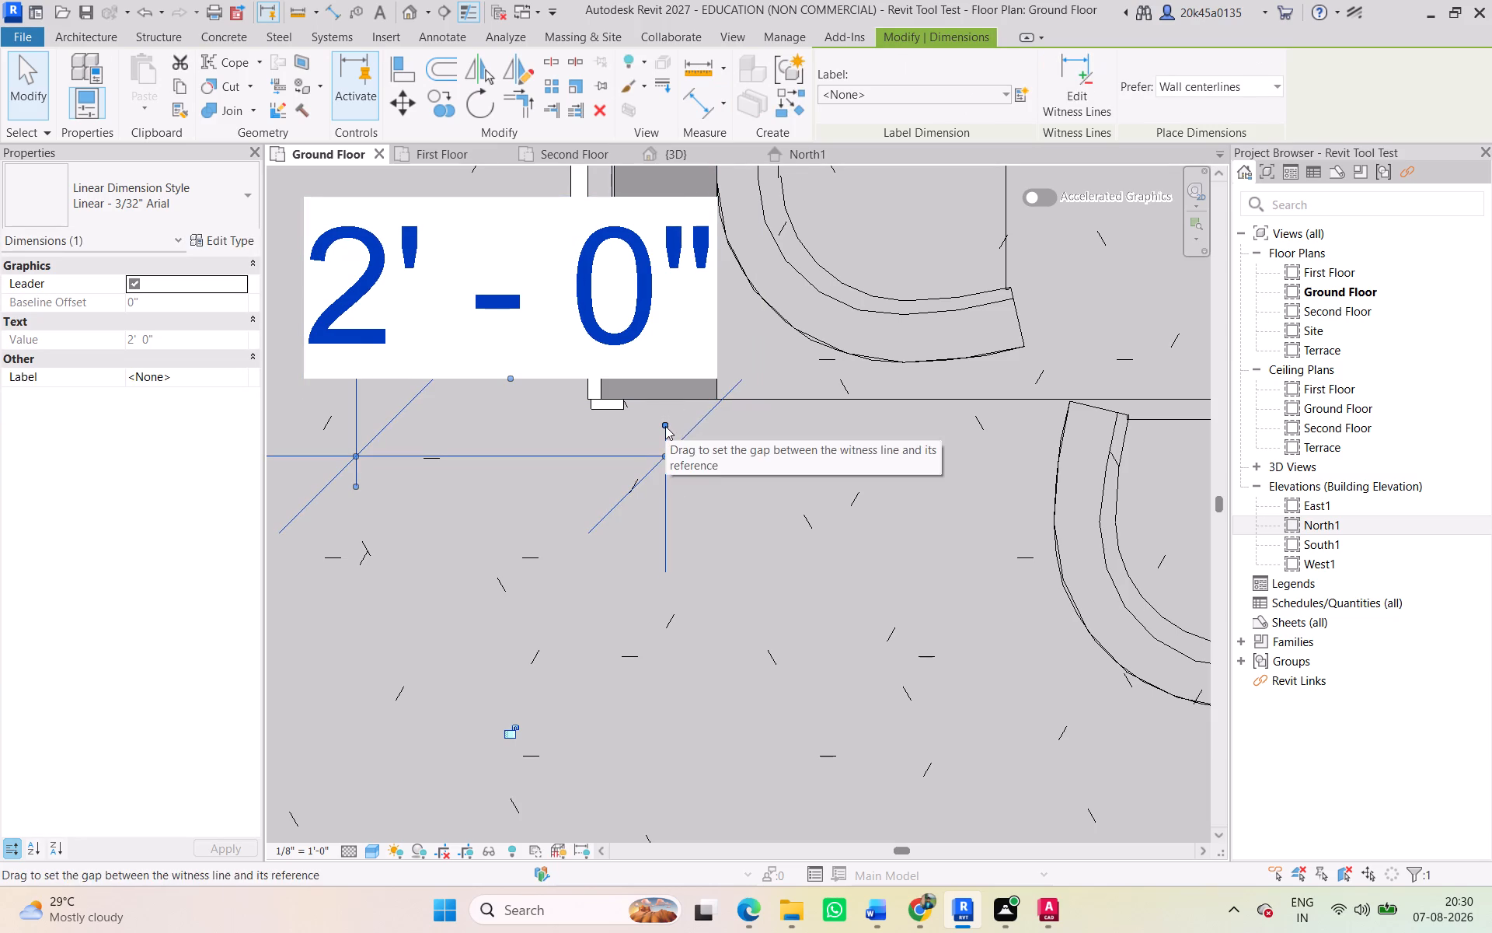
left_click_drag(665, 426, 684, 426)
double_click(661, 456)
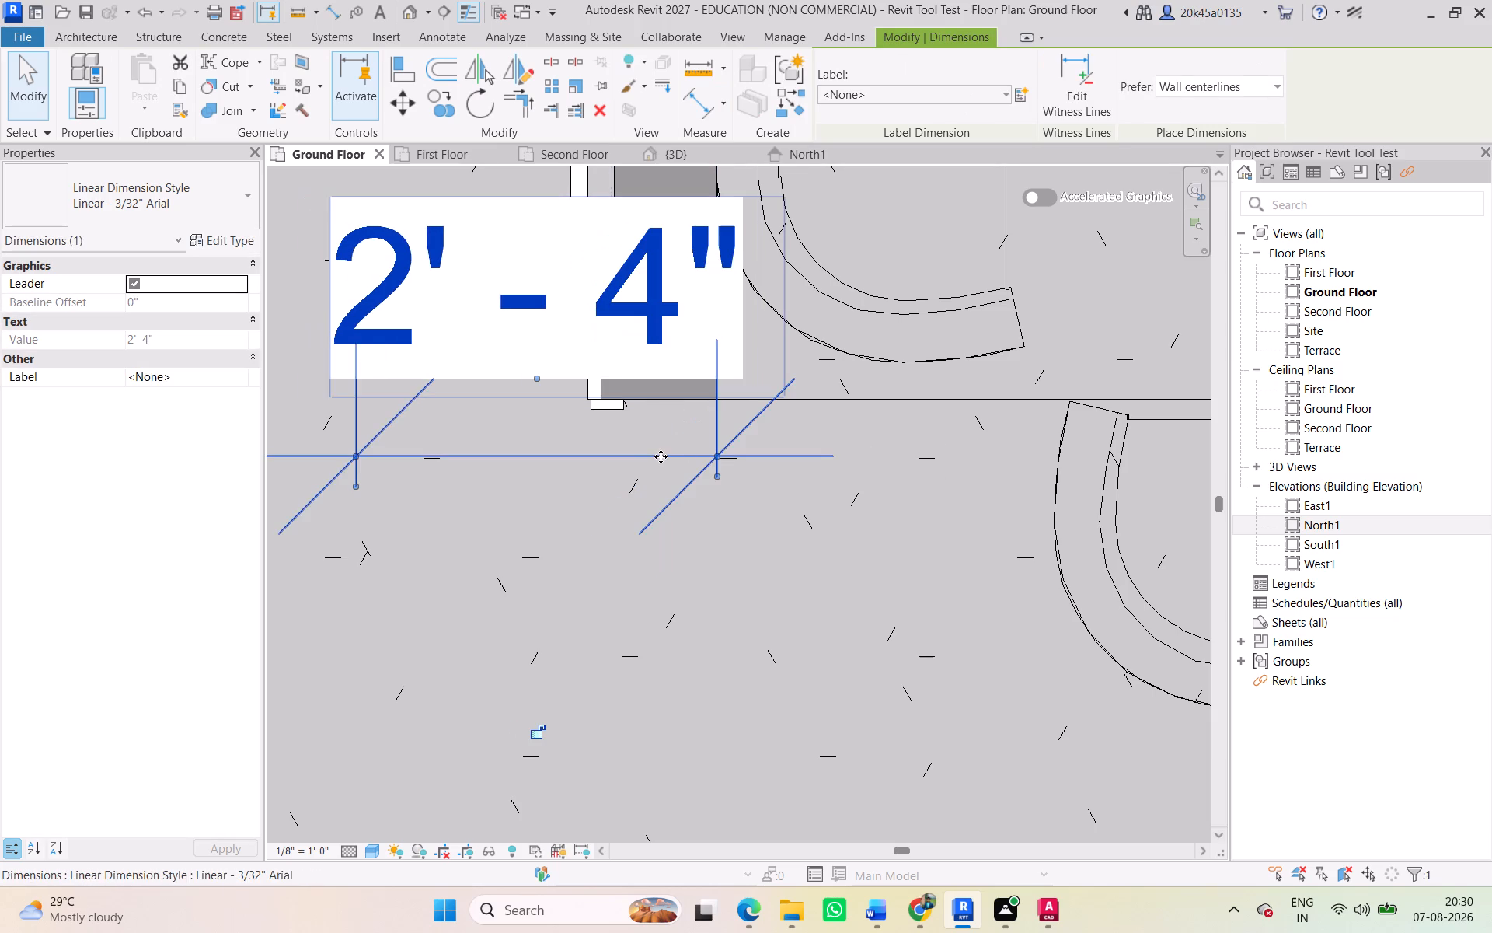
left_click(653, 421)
Nudge the desk room's D1 door toward the adjoining wall until its centre is 2'-2" from the wall's sofa-side face, matching the CAD swing.
scroll(568, 421, "down", 2)
middle_click_drag(573, 438, 753, 525)
left_click(813, 414)
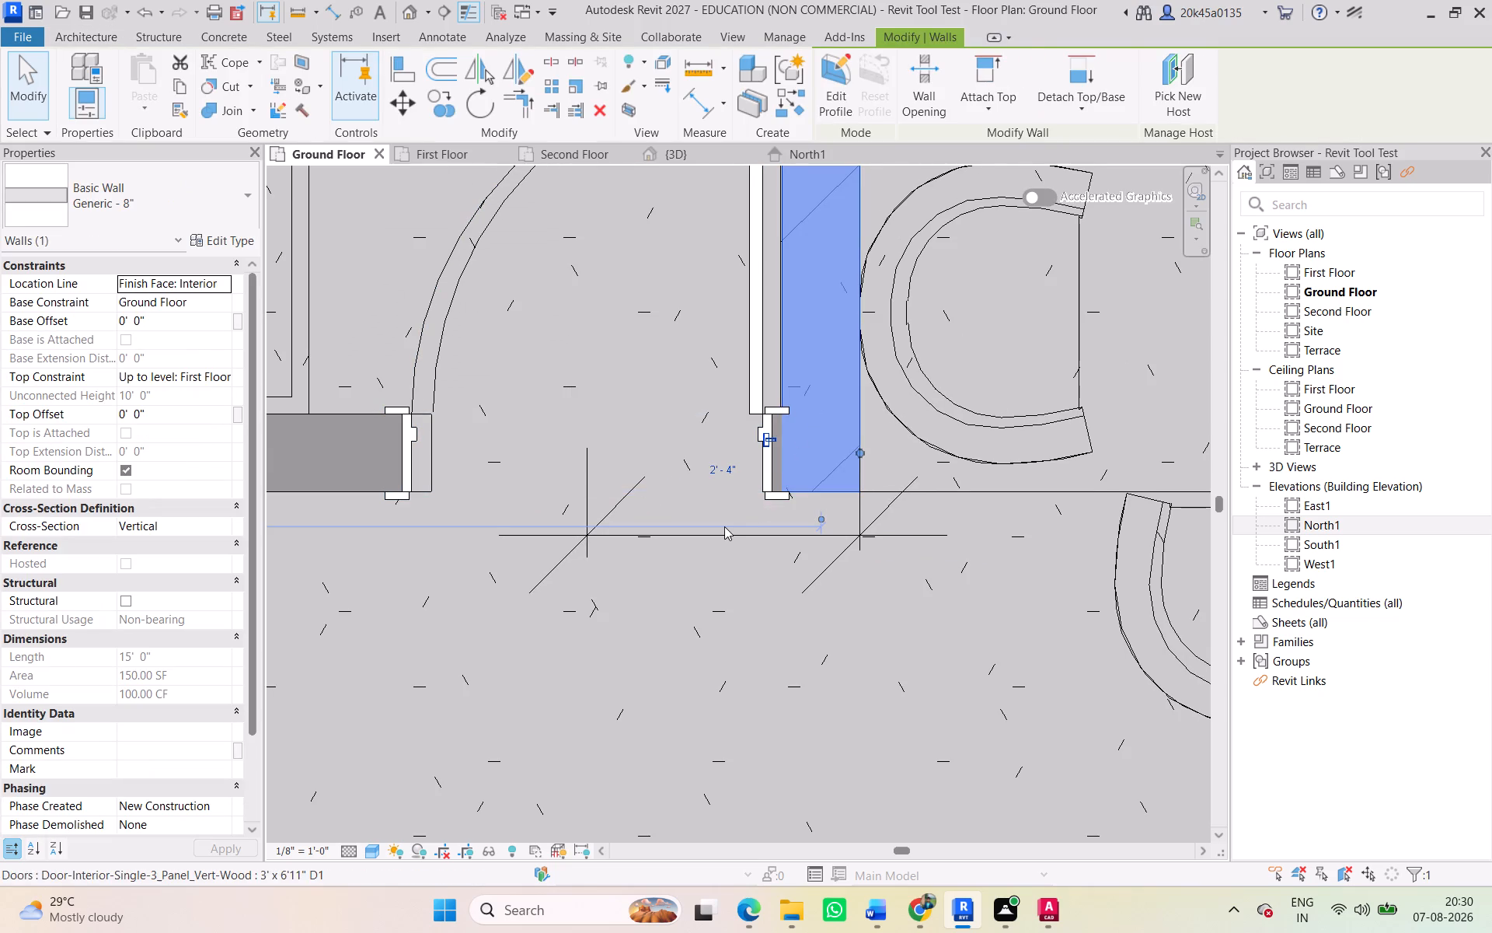
left_click(721, 529)
left_click(510, 365)
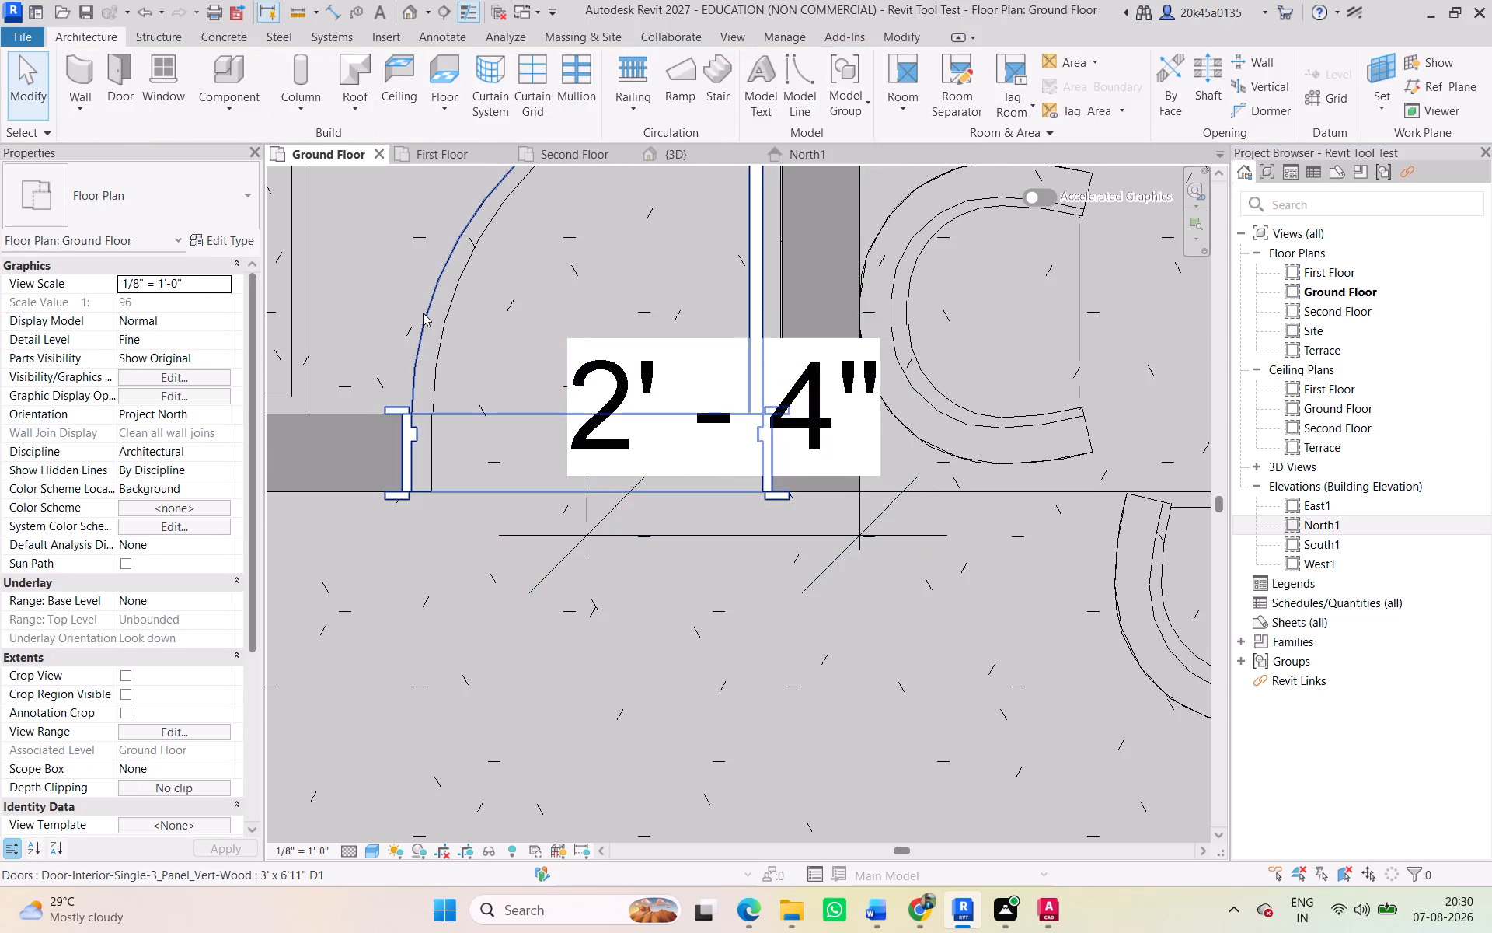
left_click(423, 313)
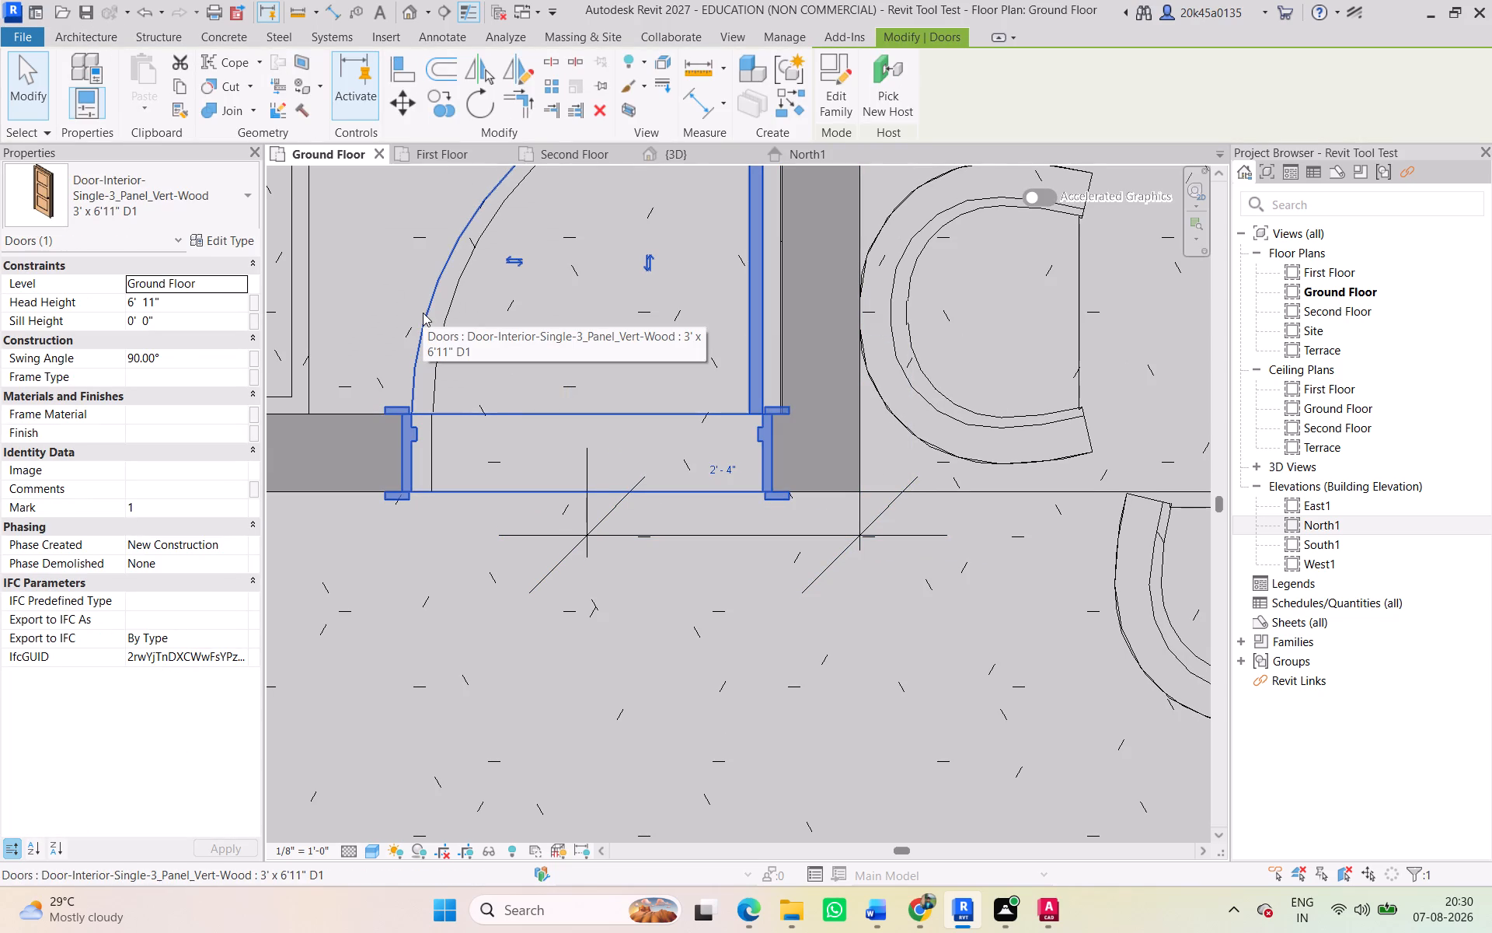
key("Right")
key("Right")
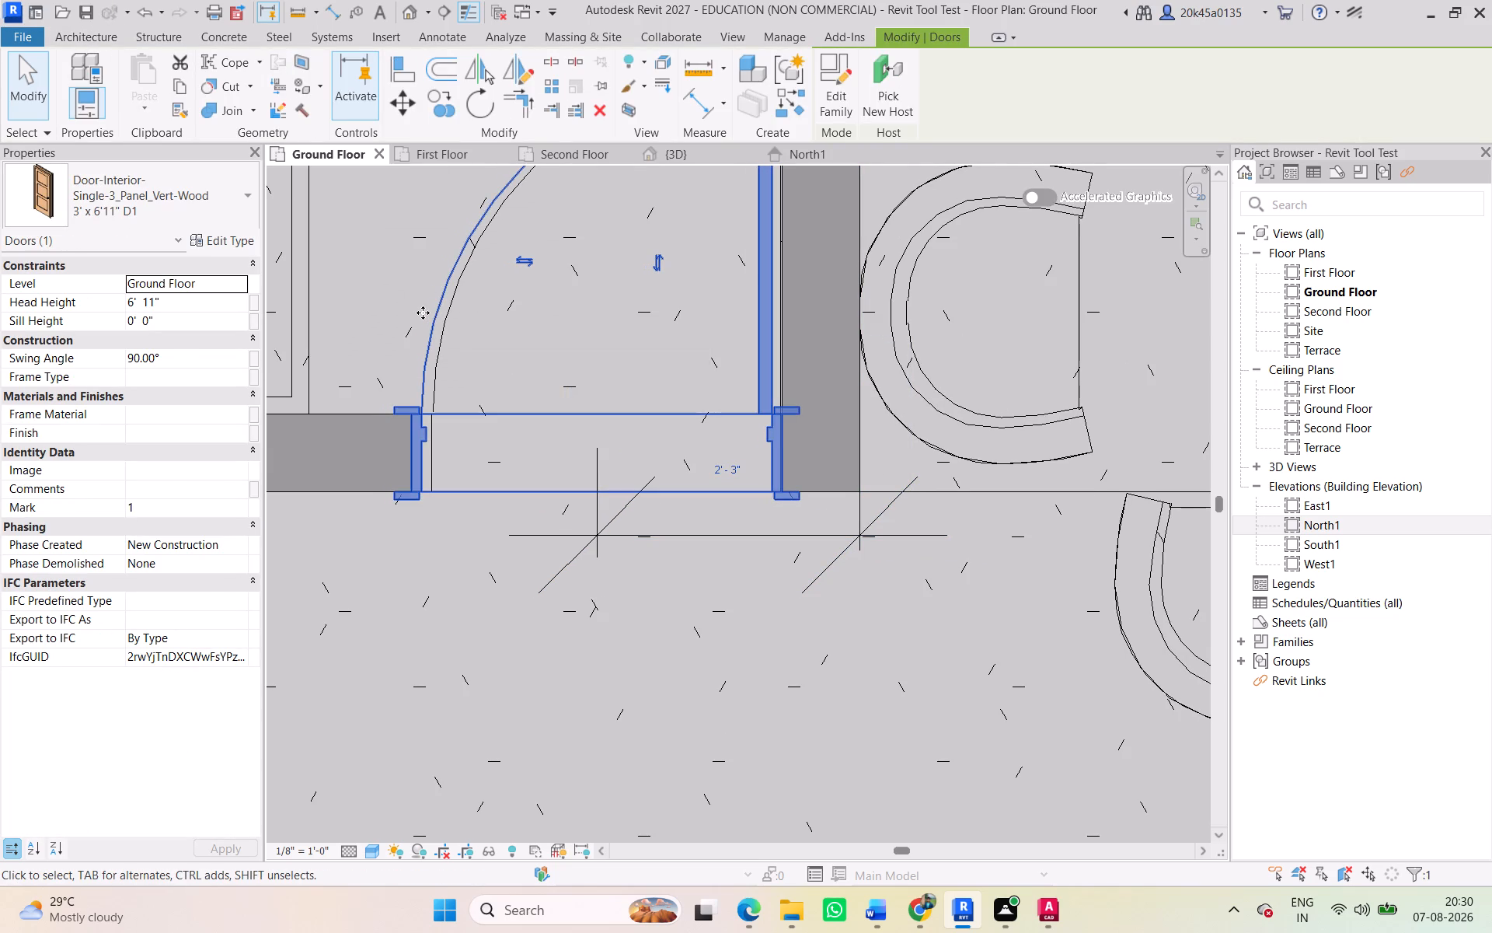
left_click(546, 335)
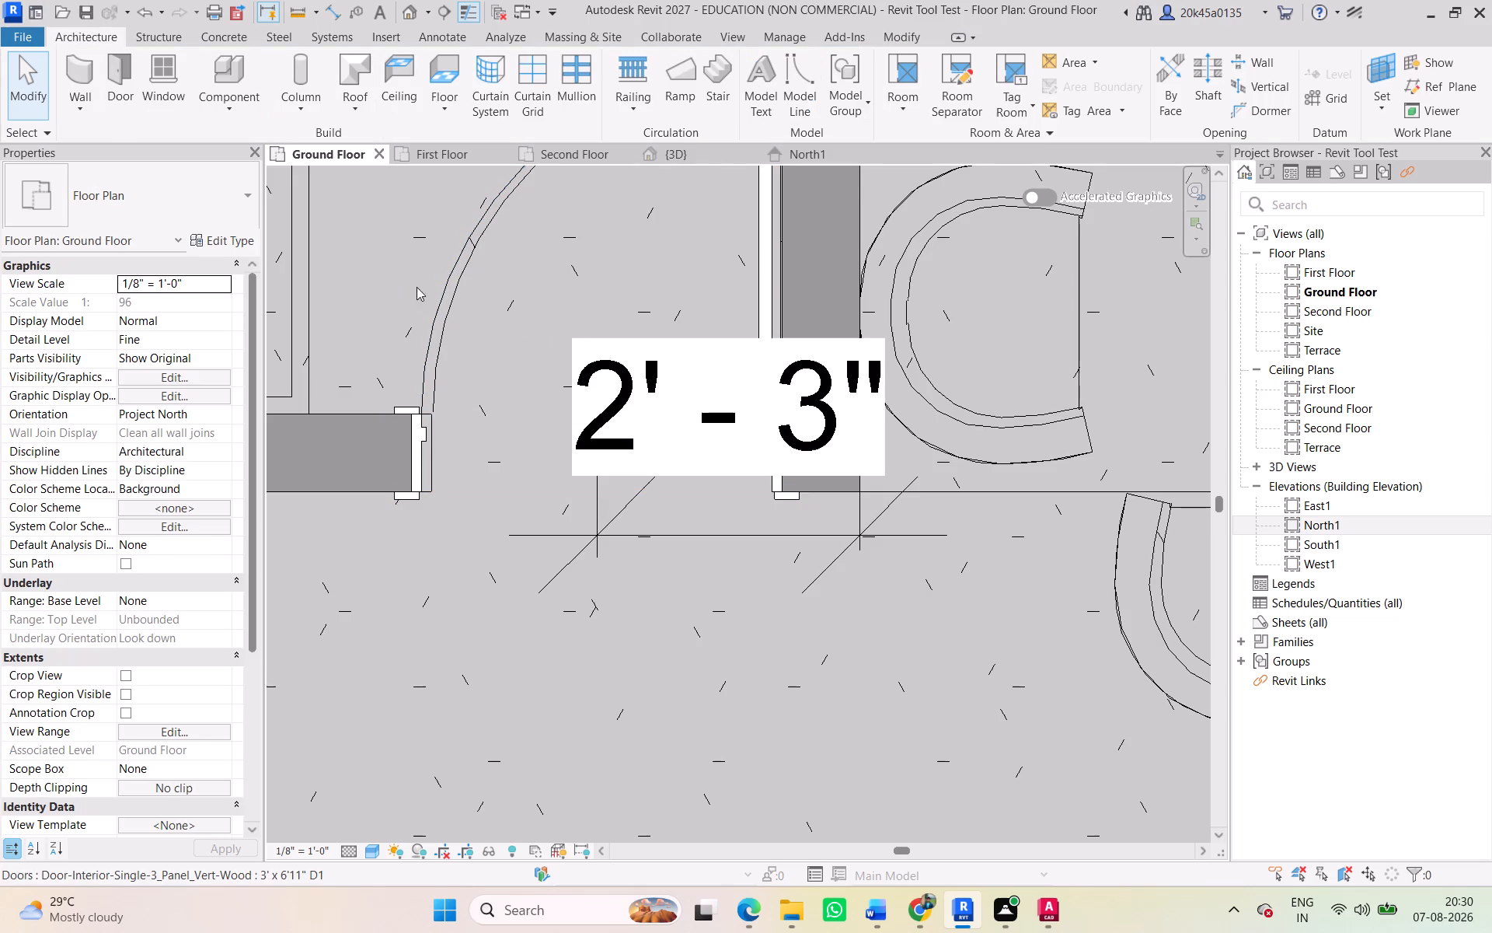
left_click(441, 299)
key("Right")
key("Right")
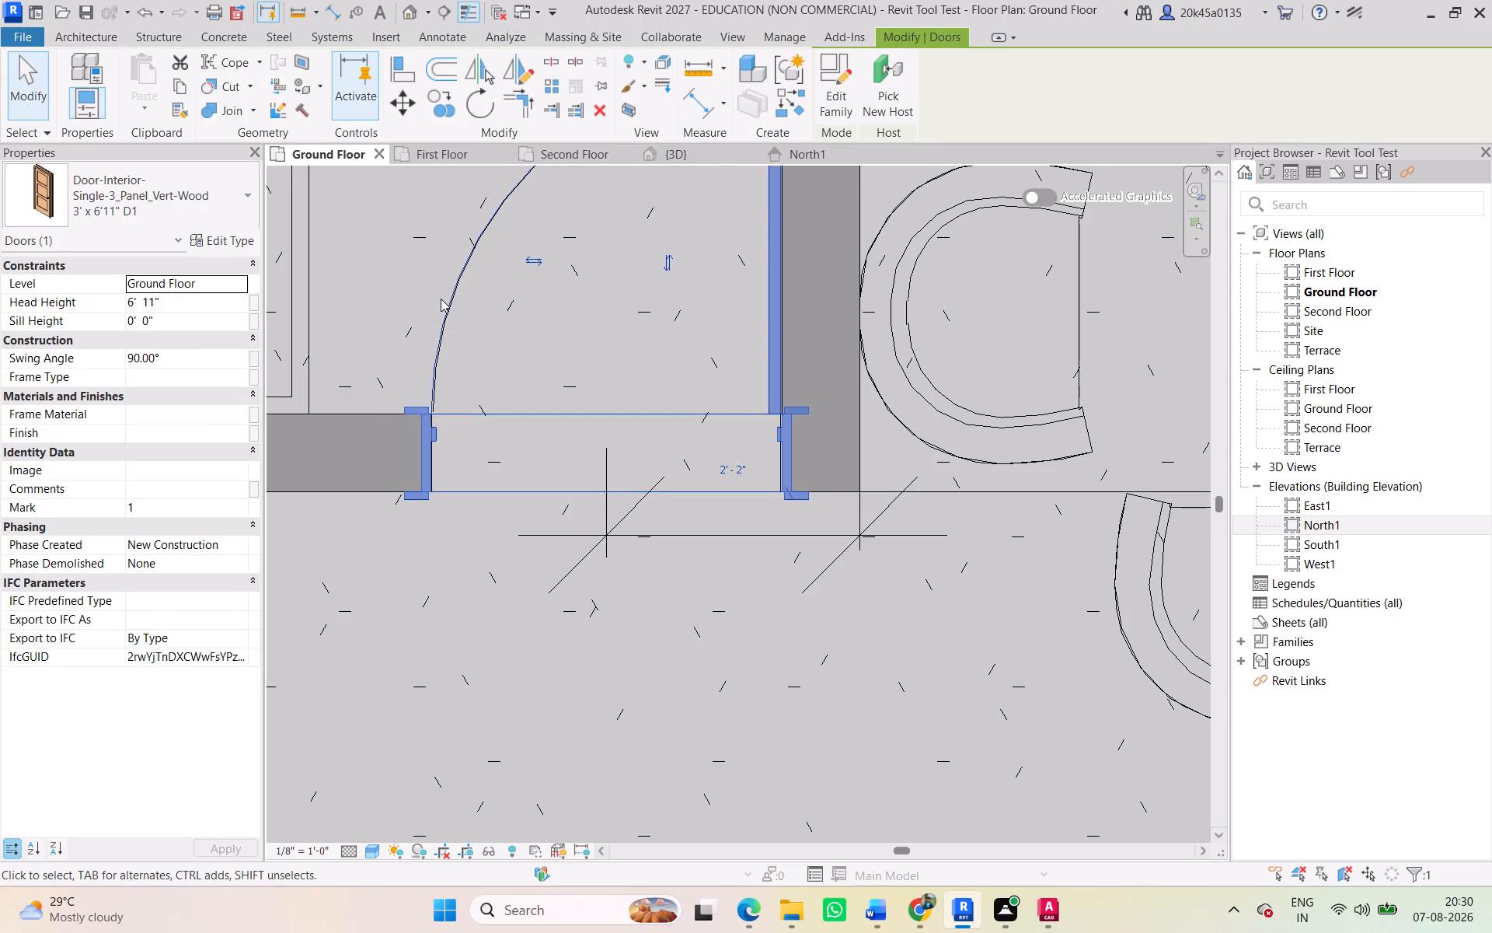
left_click(404, 209)
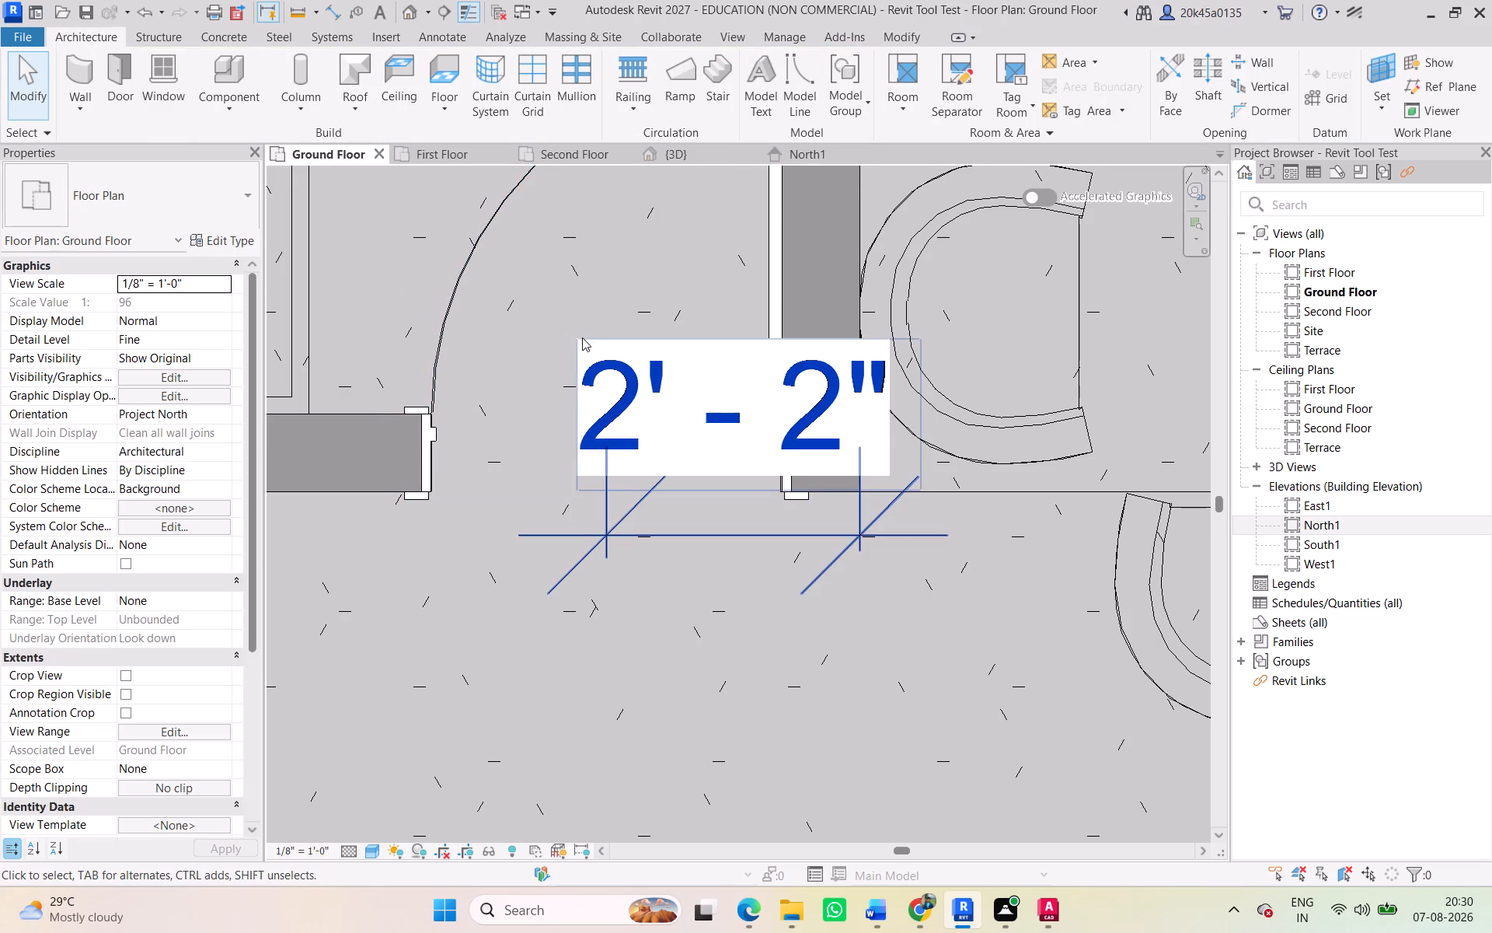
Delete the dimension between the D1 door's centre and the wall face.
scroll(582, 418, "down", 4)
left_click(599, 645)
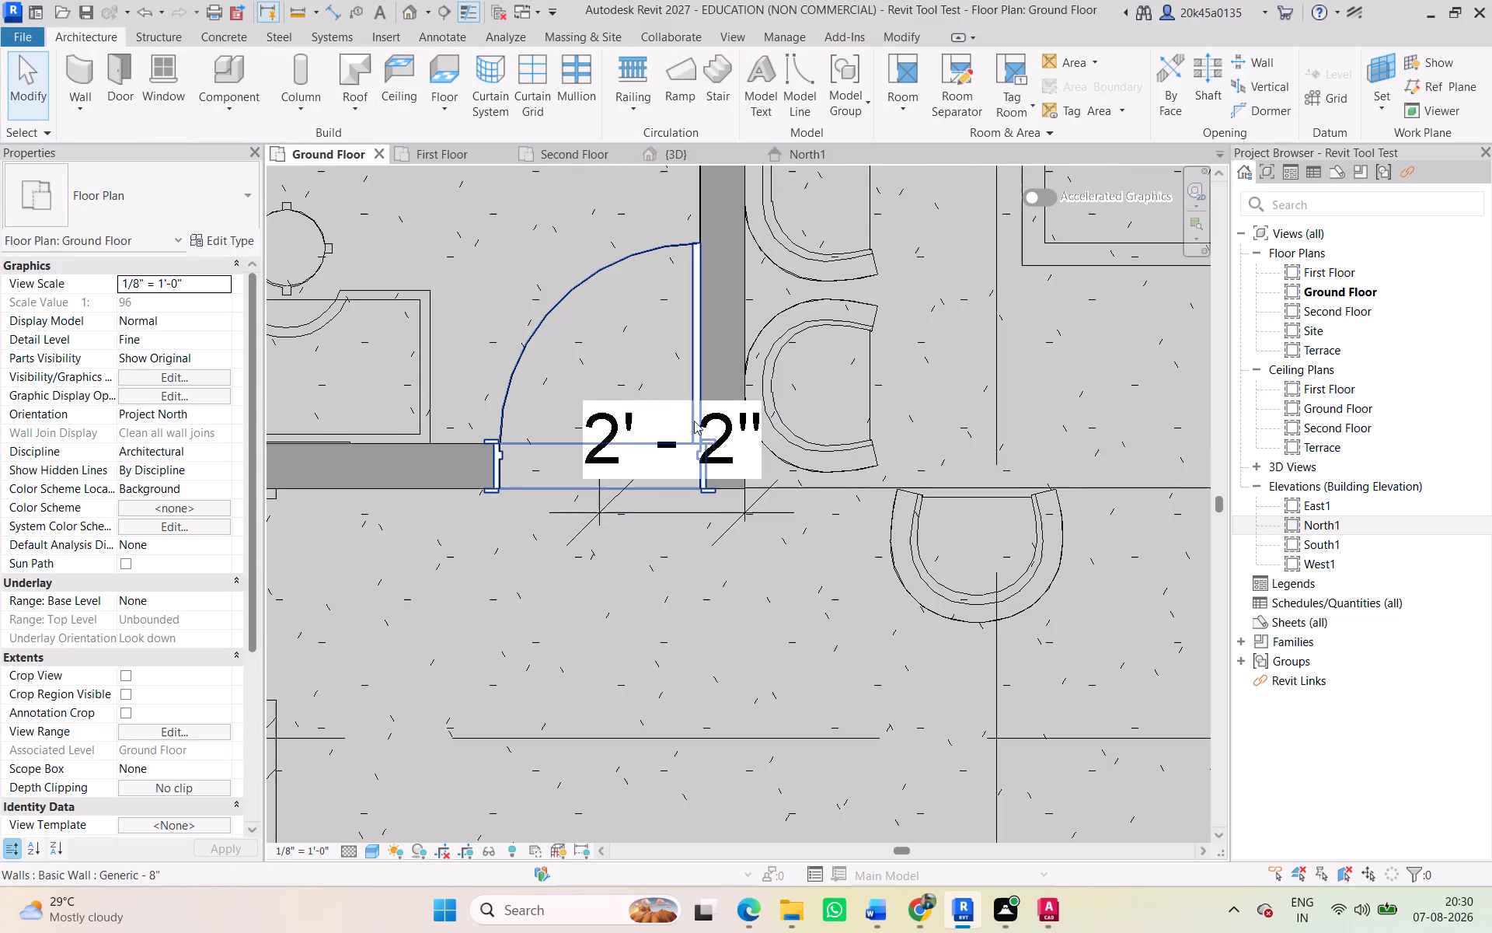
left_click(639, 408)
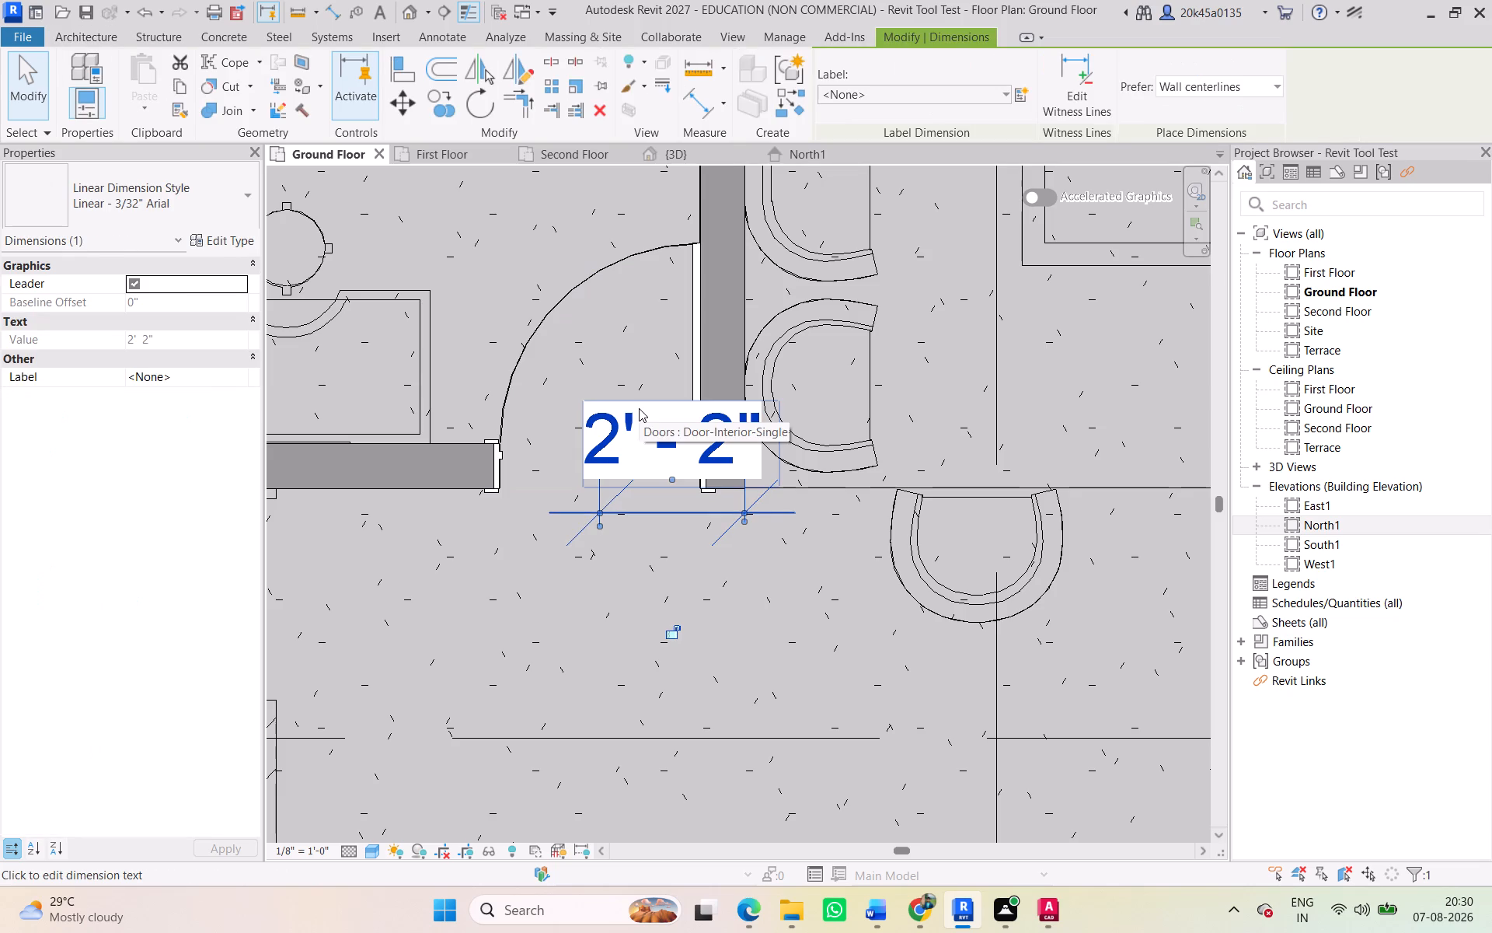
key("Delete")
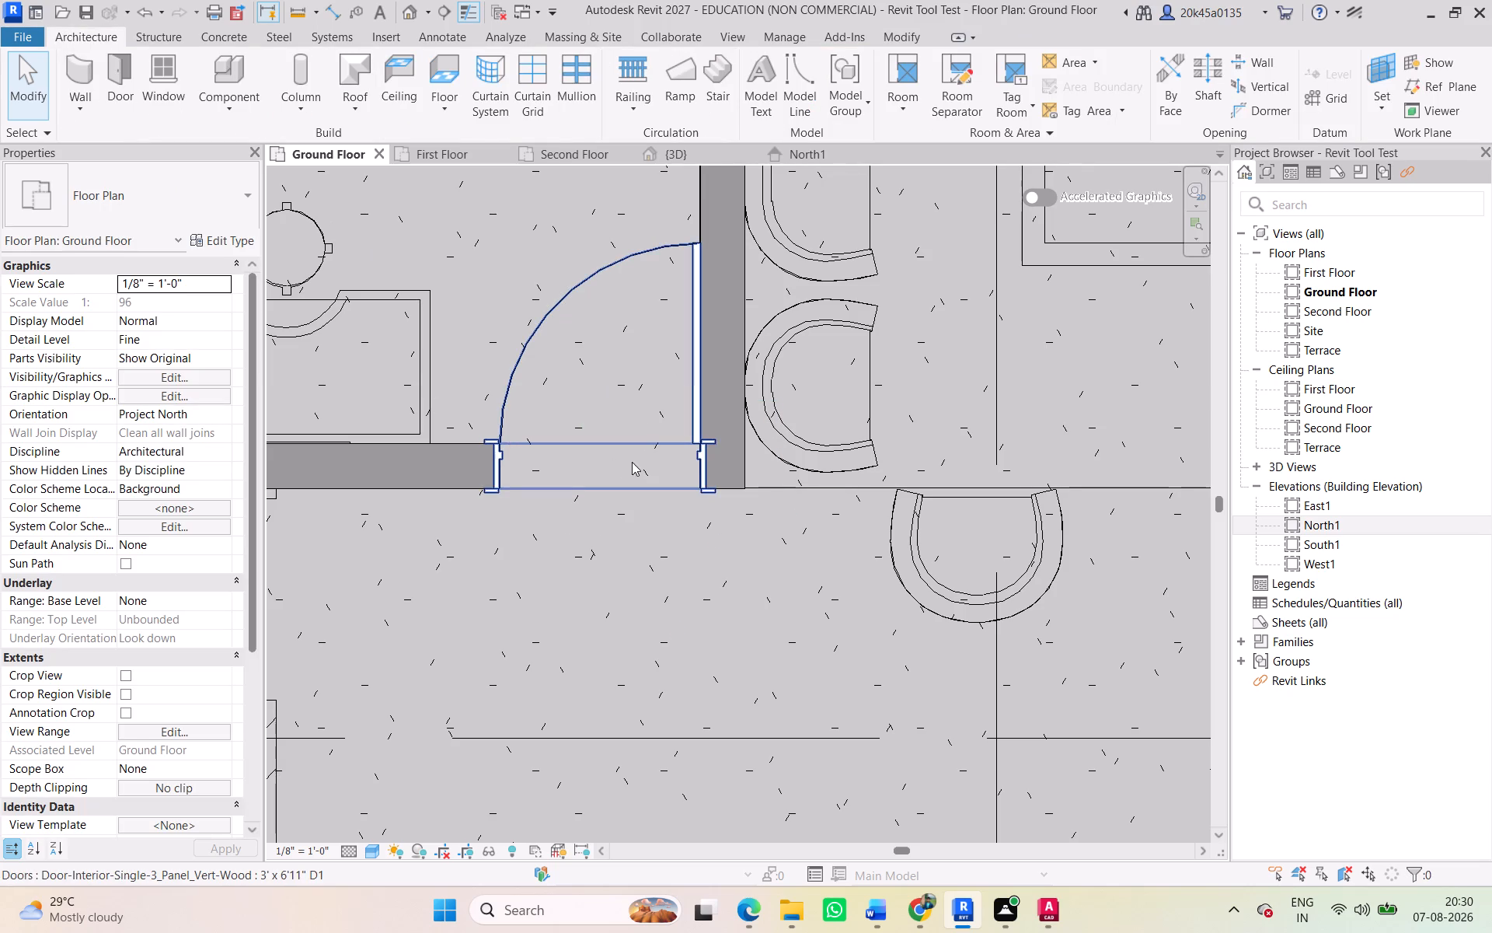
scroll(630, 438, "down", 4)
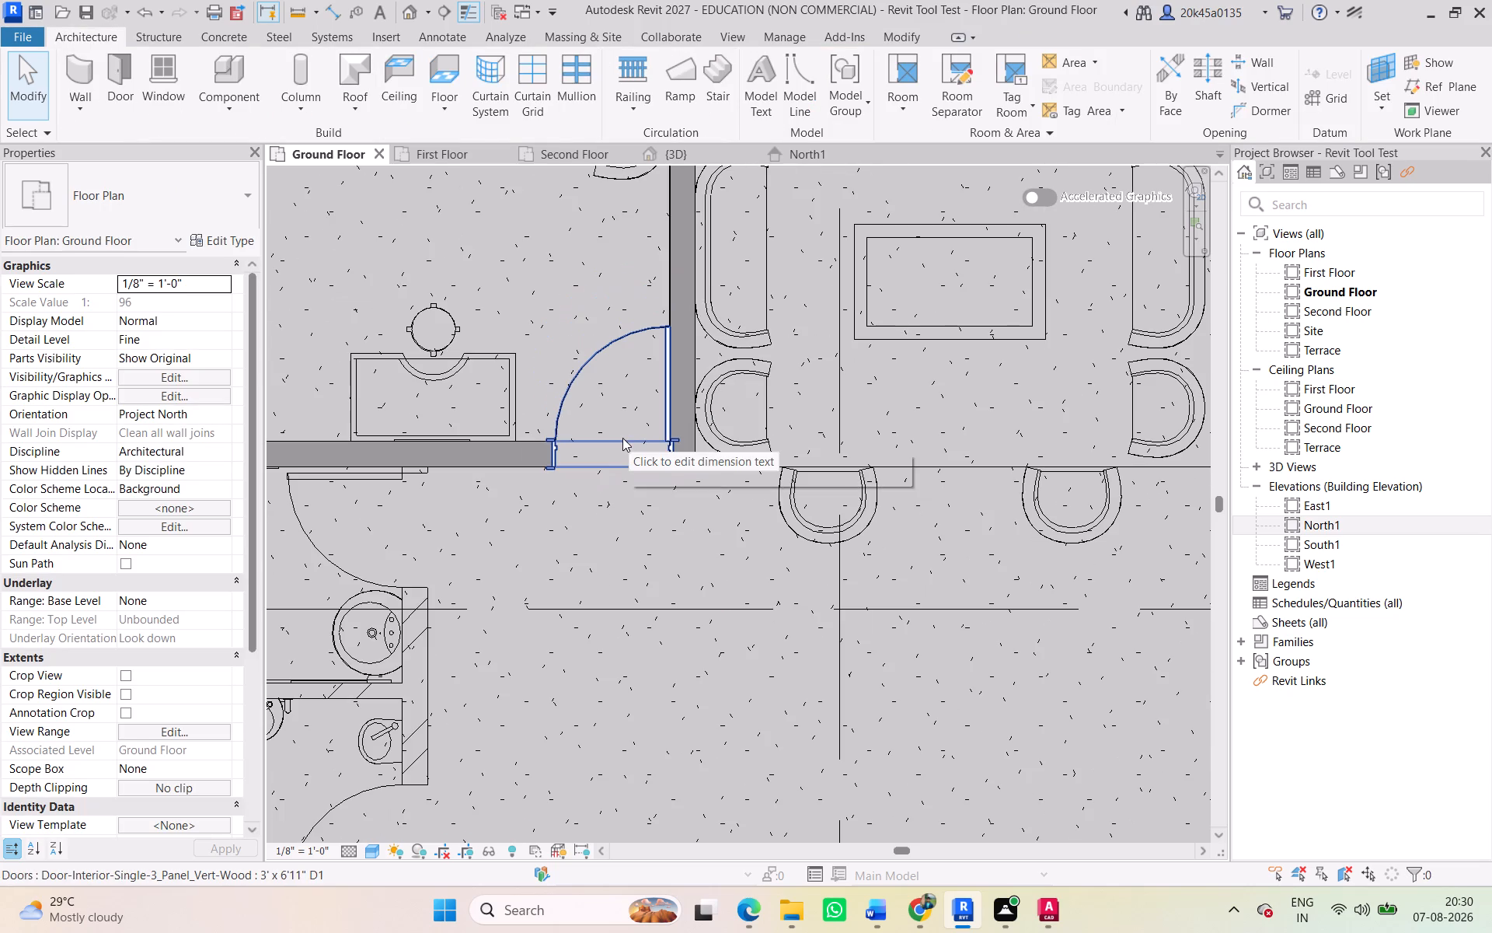
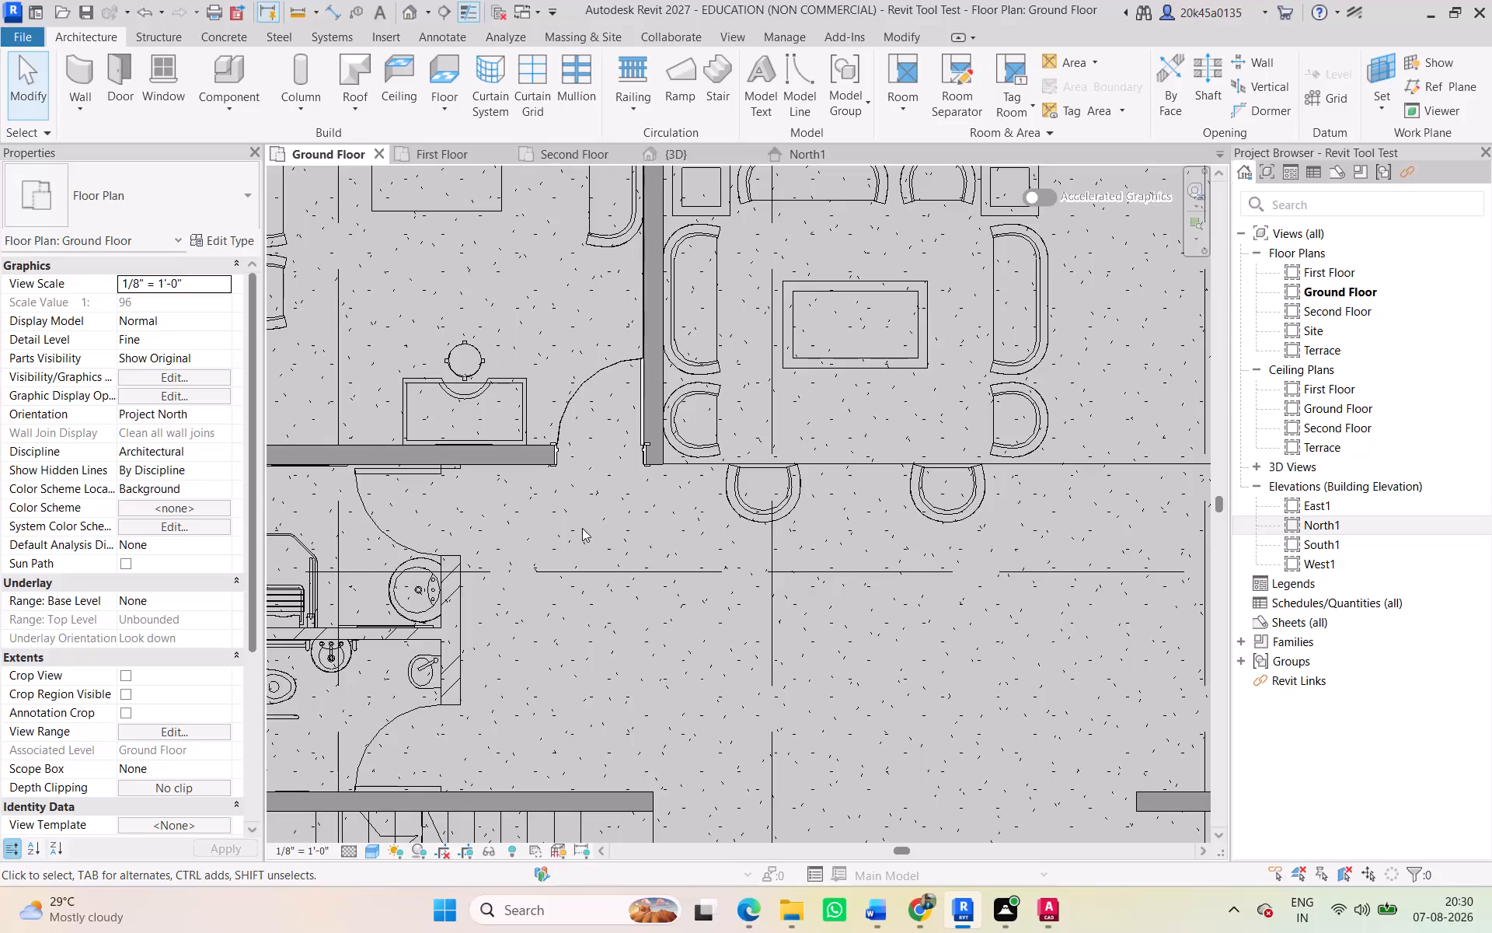
Open the desk room's D1 door family for editing and enter the extrusion sketch of its door panel.
scroll(604, 470, "down", 2)
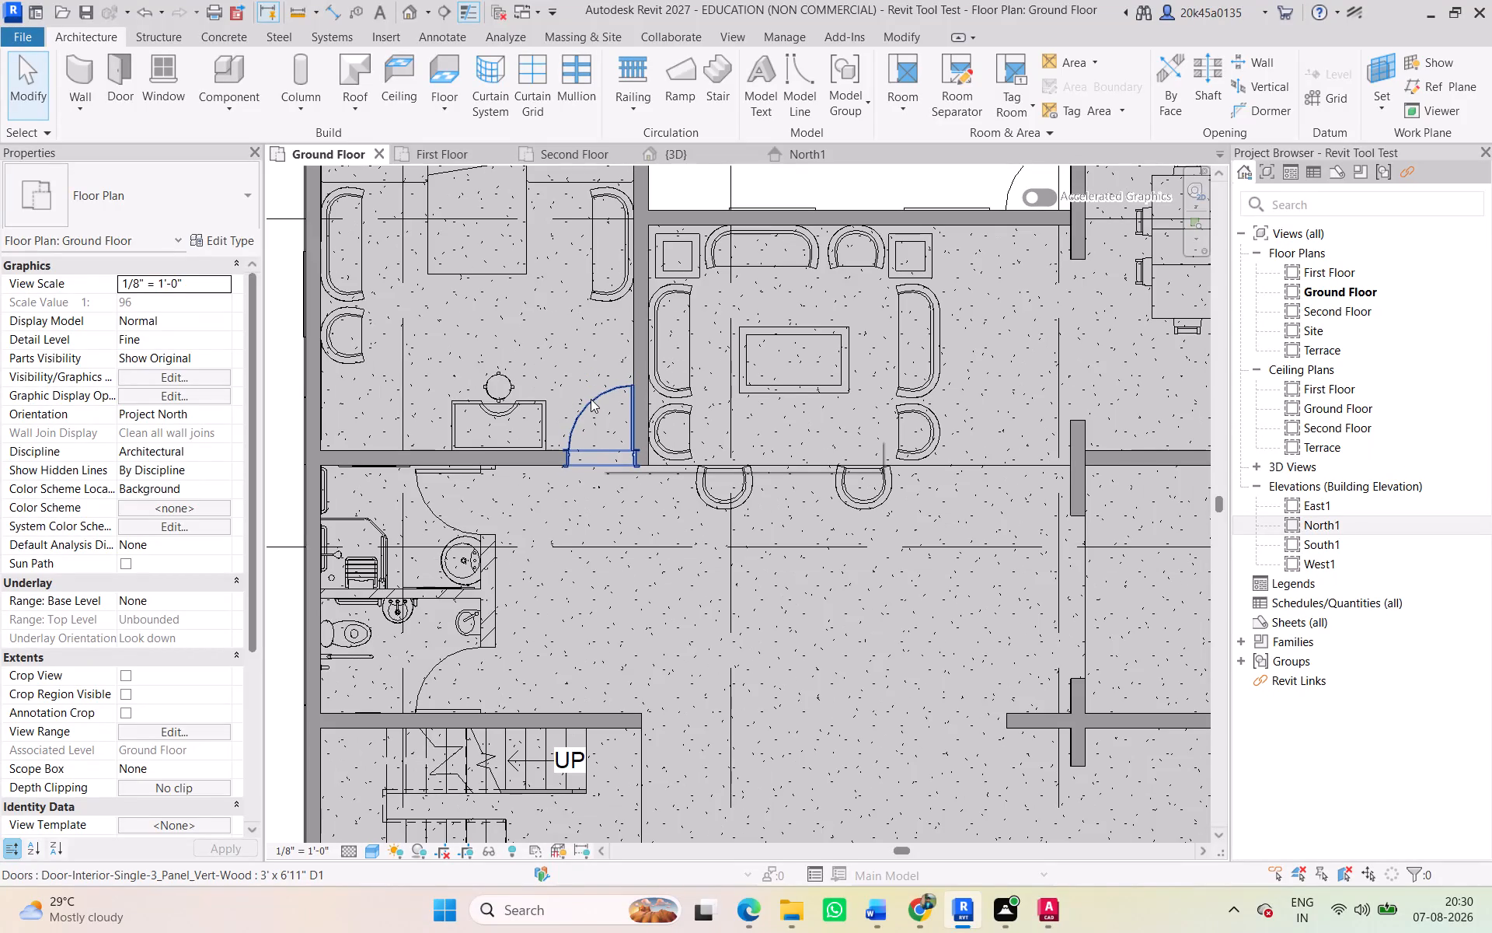
left_click(591, 399)
left_click(839, 89)
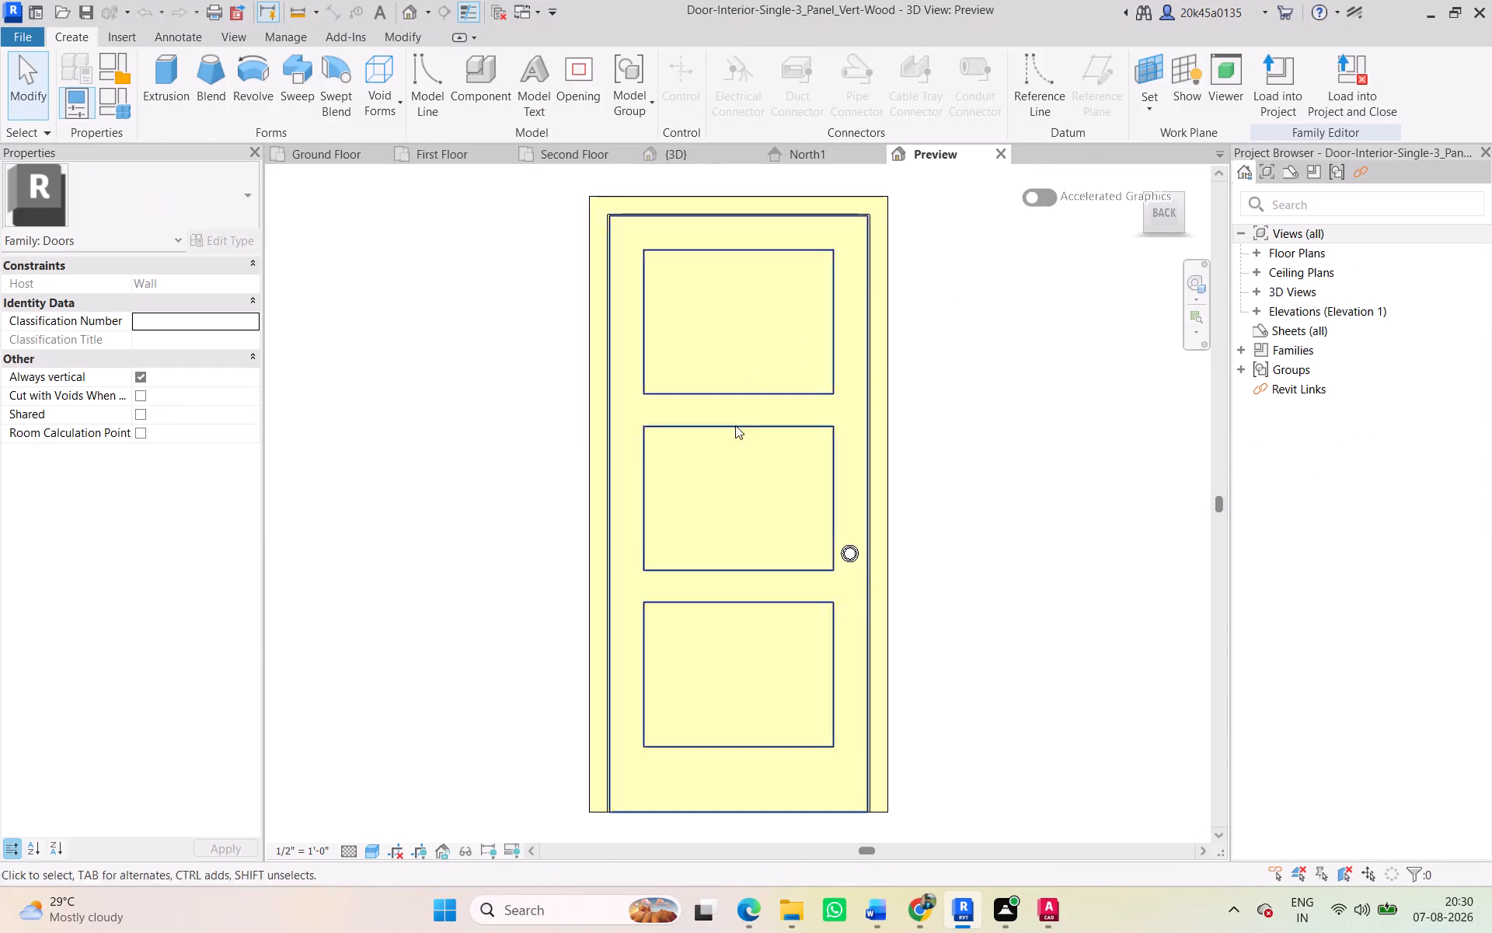
left_click(719, 397)
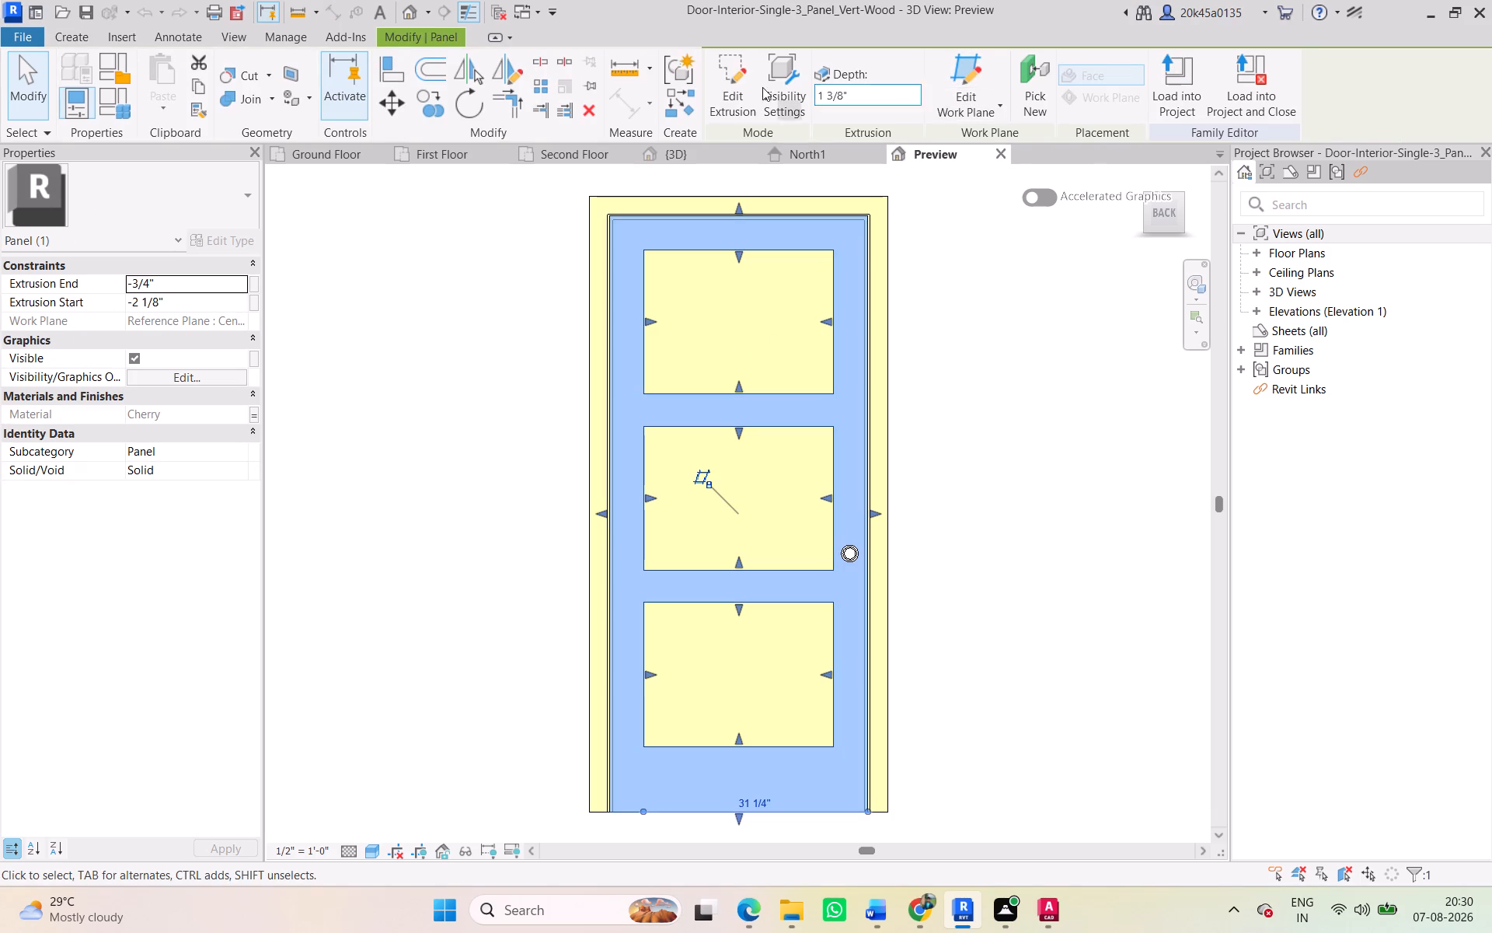
left_click(740, 86)
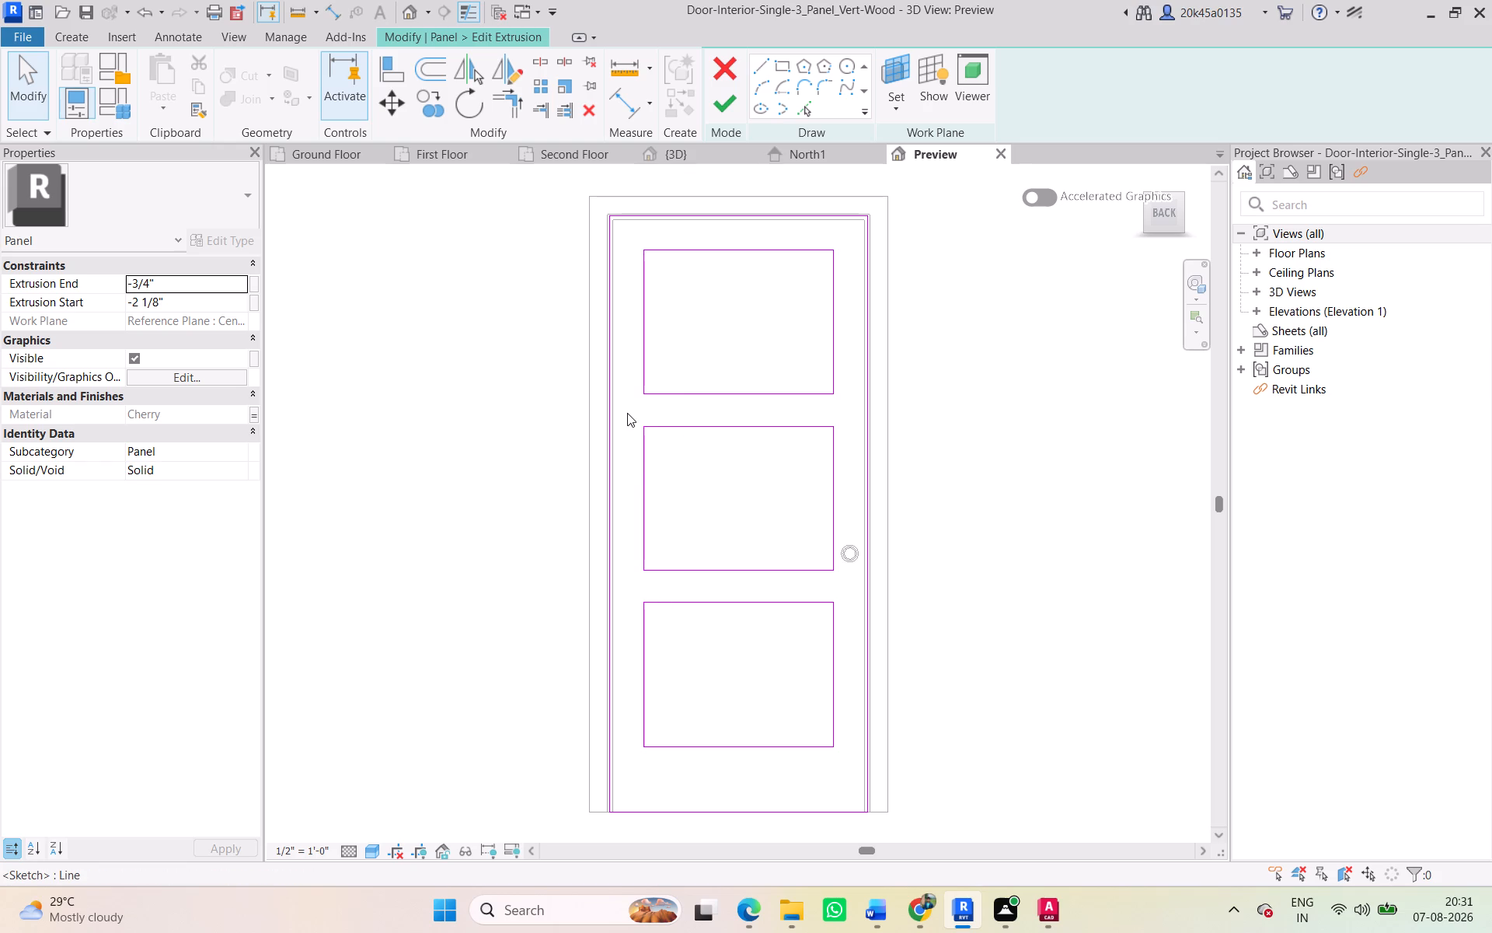
Move the lowest rectangular opening of the panel sketch down to 8 1/2" below the middle opening, removing the constraints that block it.
left_click_drag(633, 584, 801, 709)
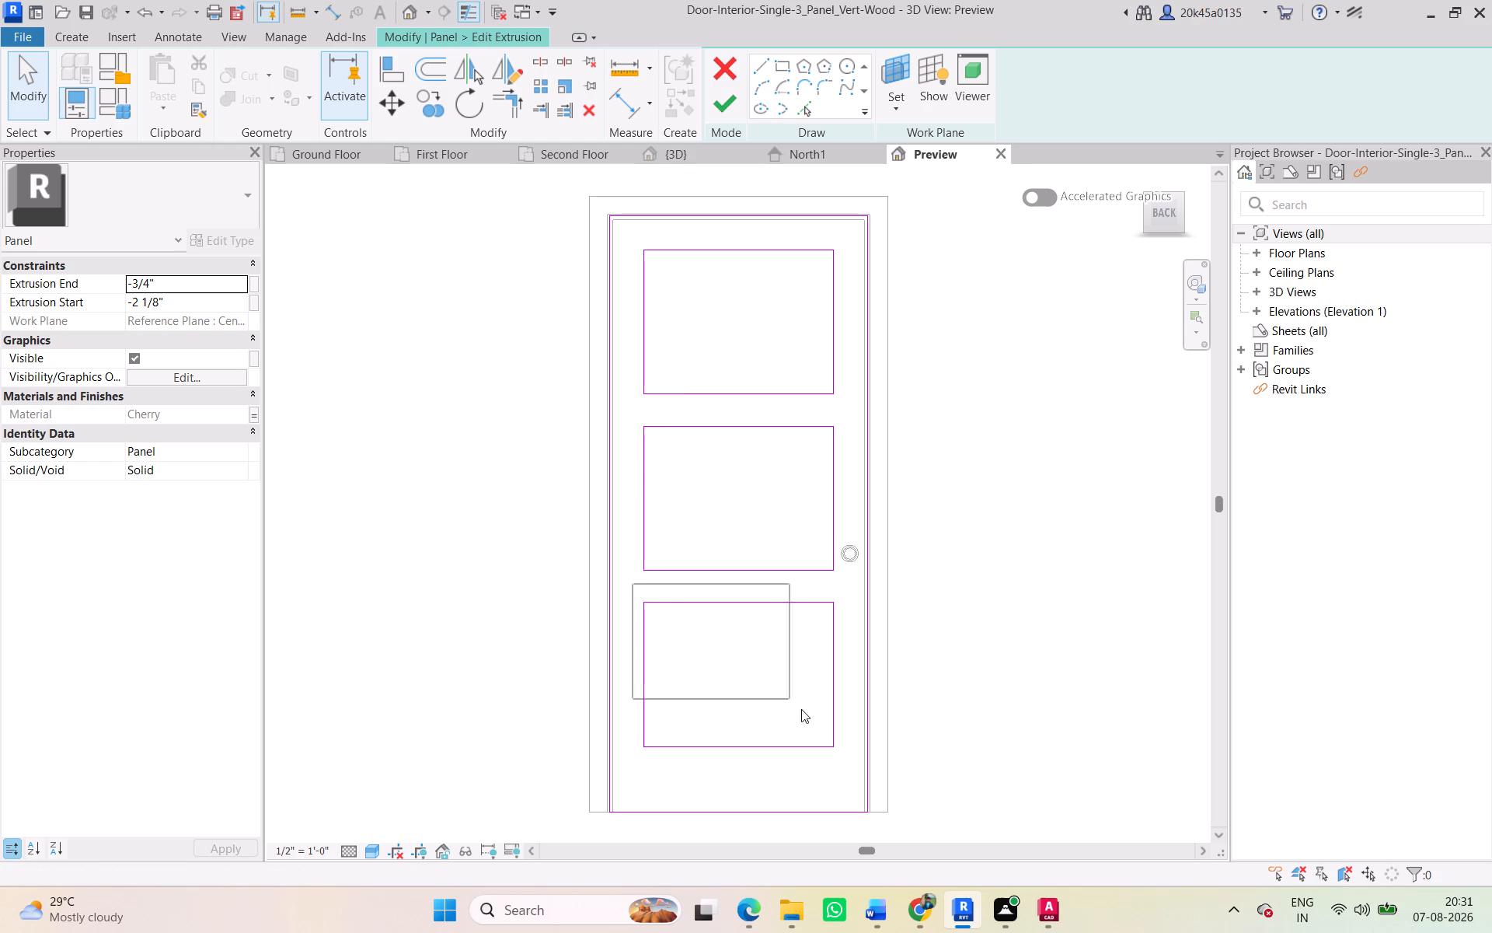
left_click_drag(801, 709, 845, 781)
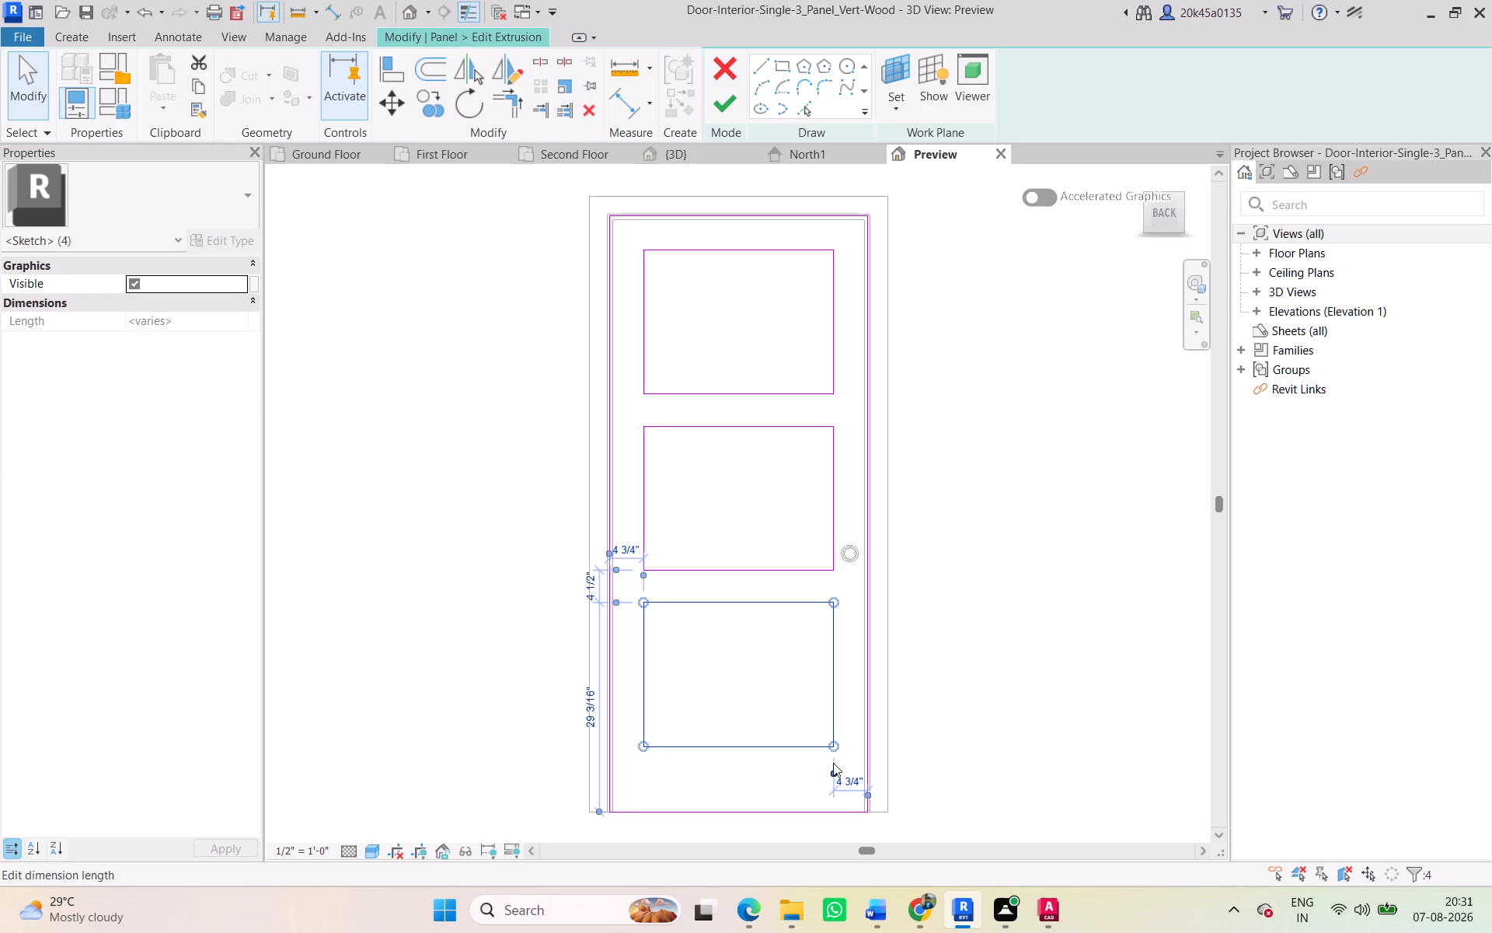
key("Down")
key("Down")
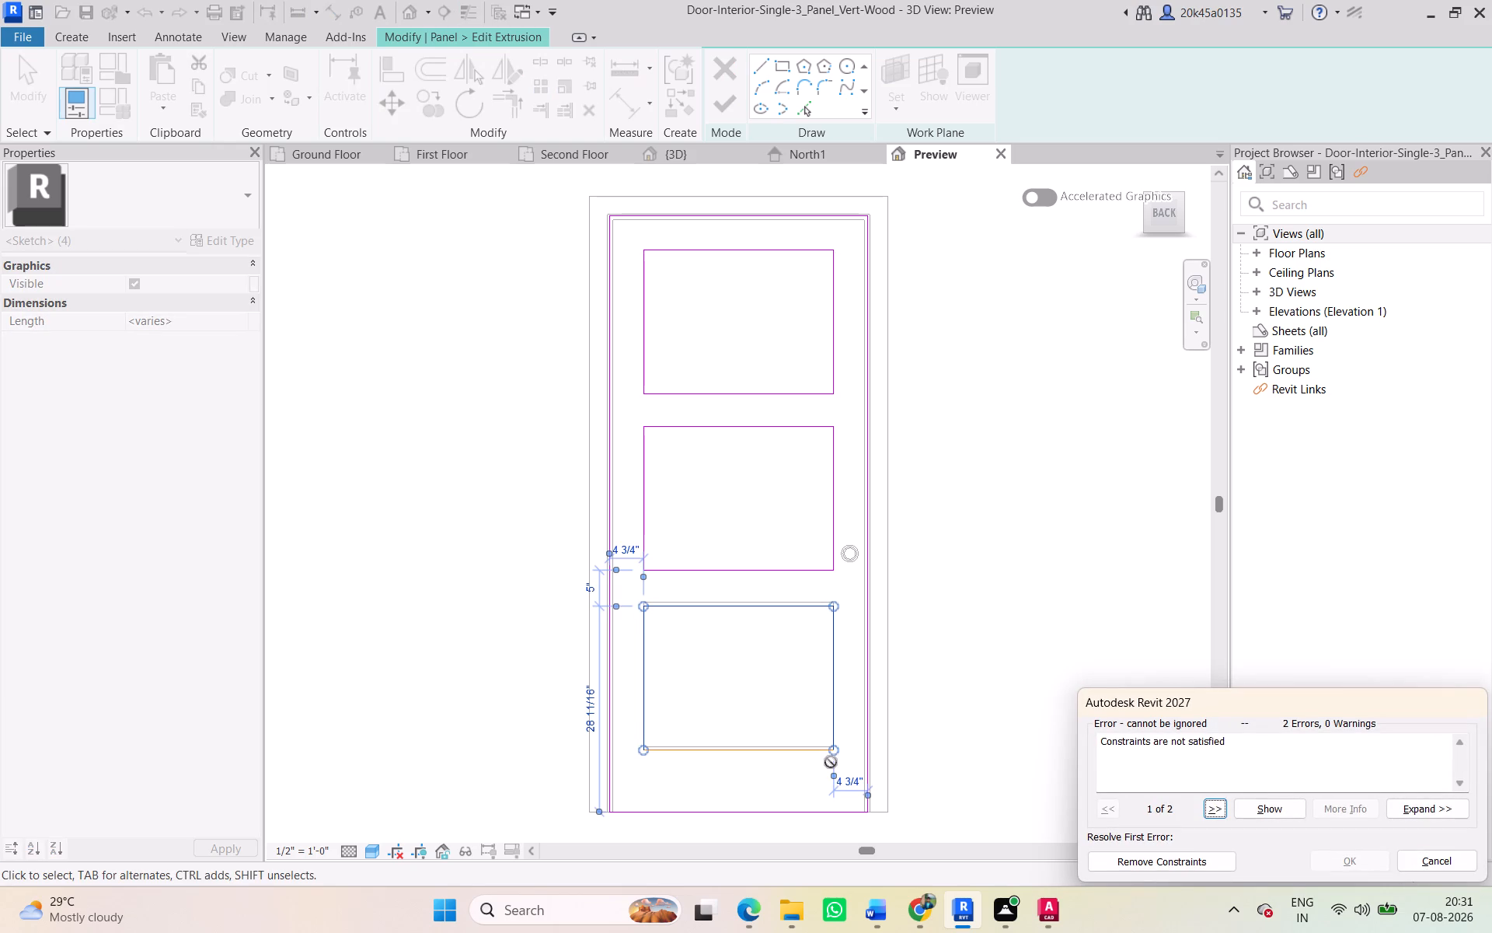
left_click(1167, 855)
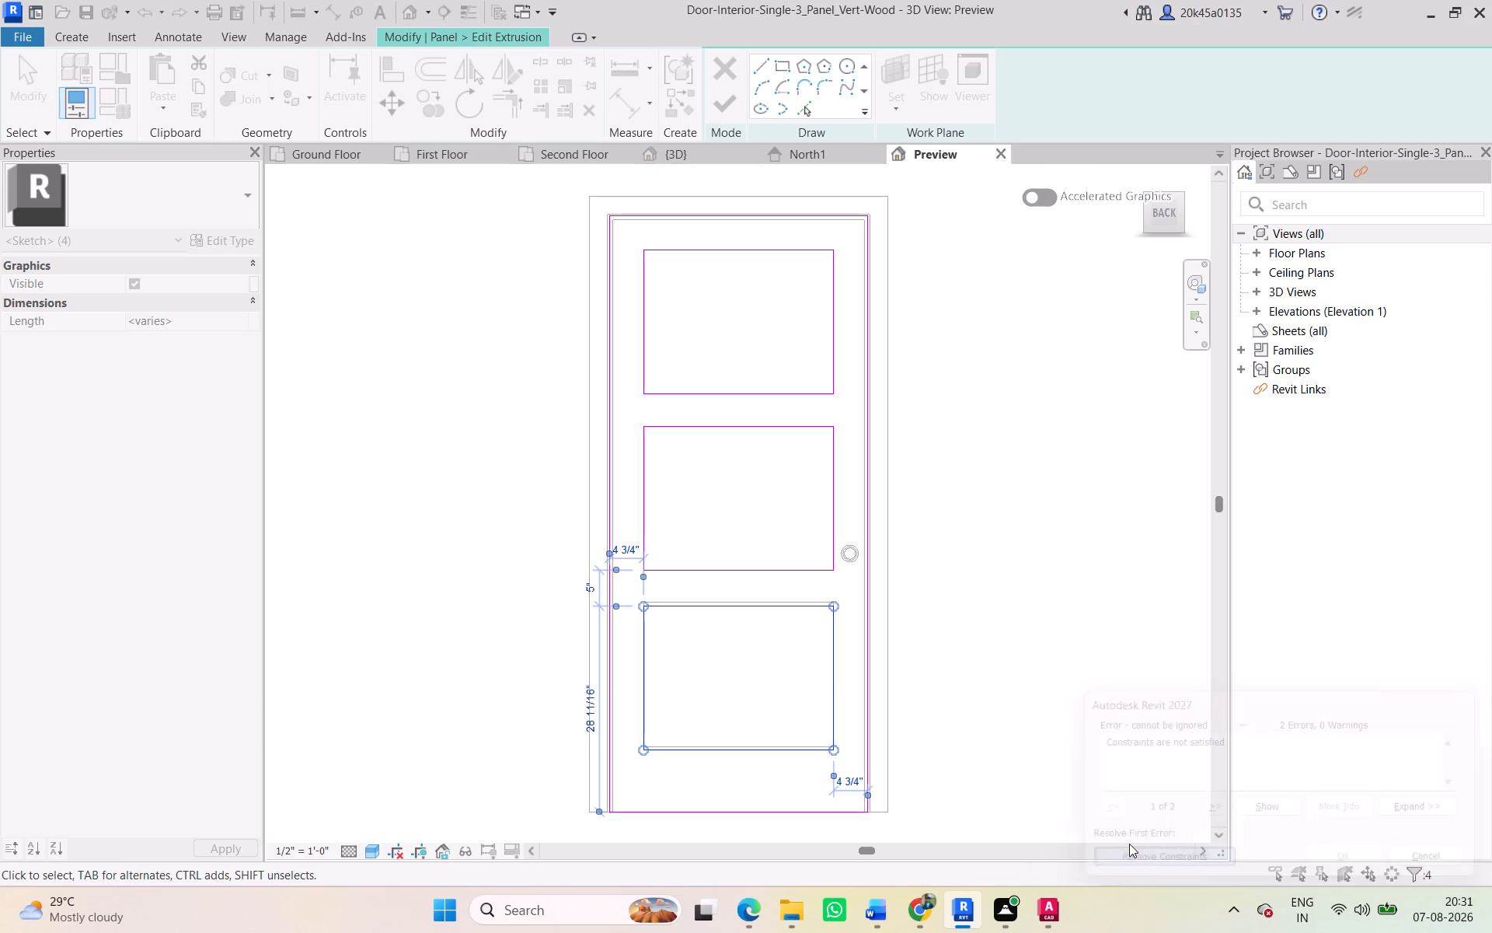
key("Down")
key("Down")
key("Down")
key("Down")
key("Down")
key("Down")
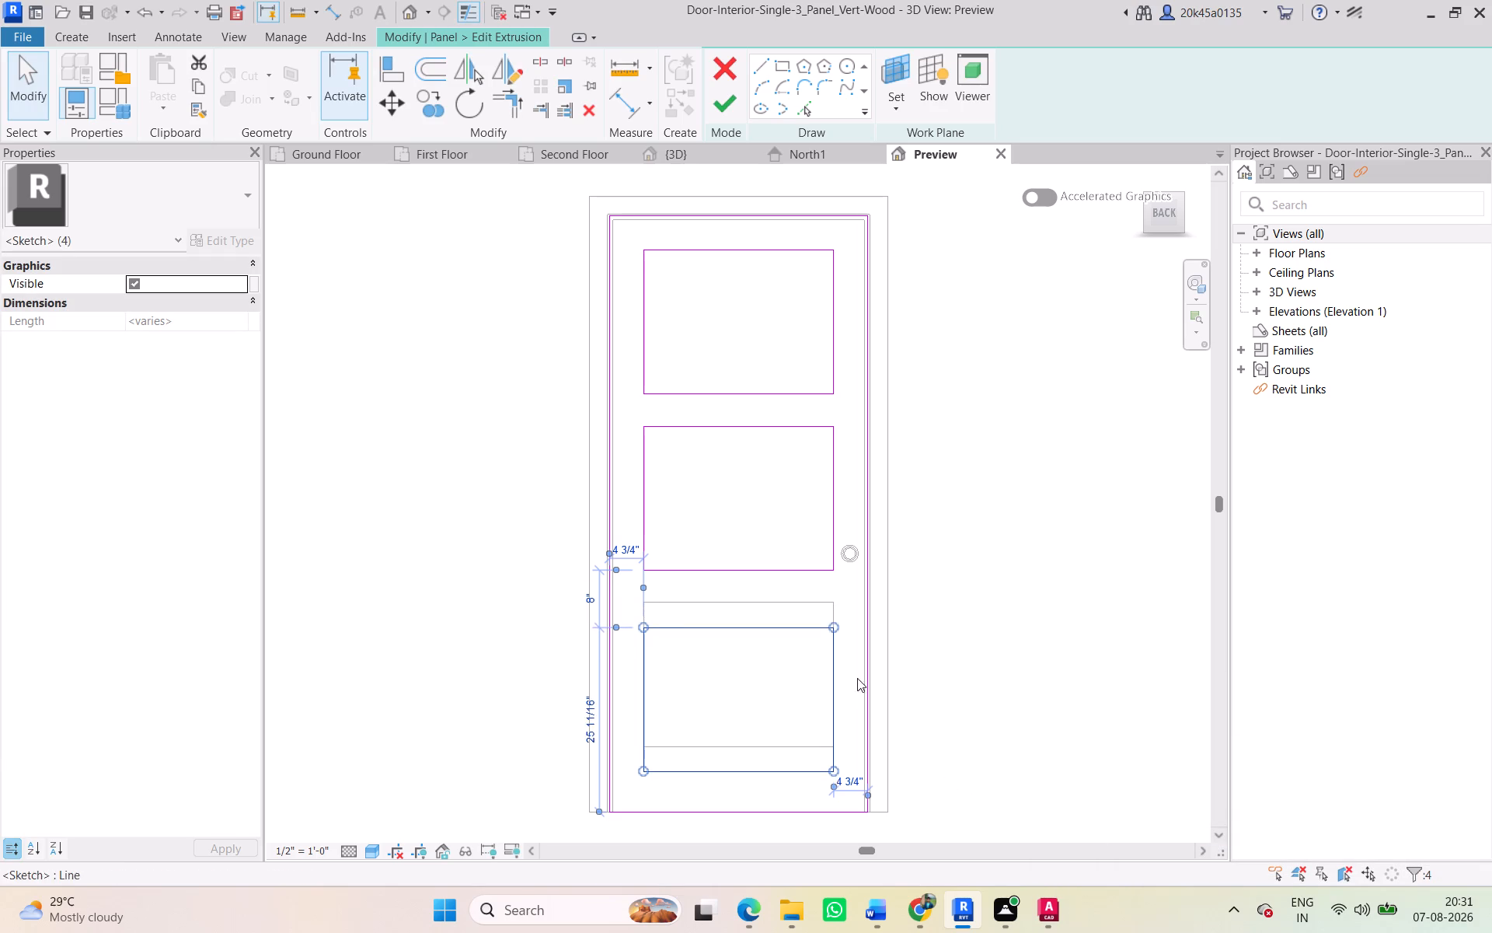
key("Down")
key("Down")
key("Down")
key("Up")
key("Up")
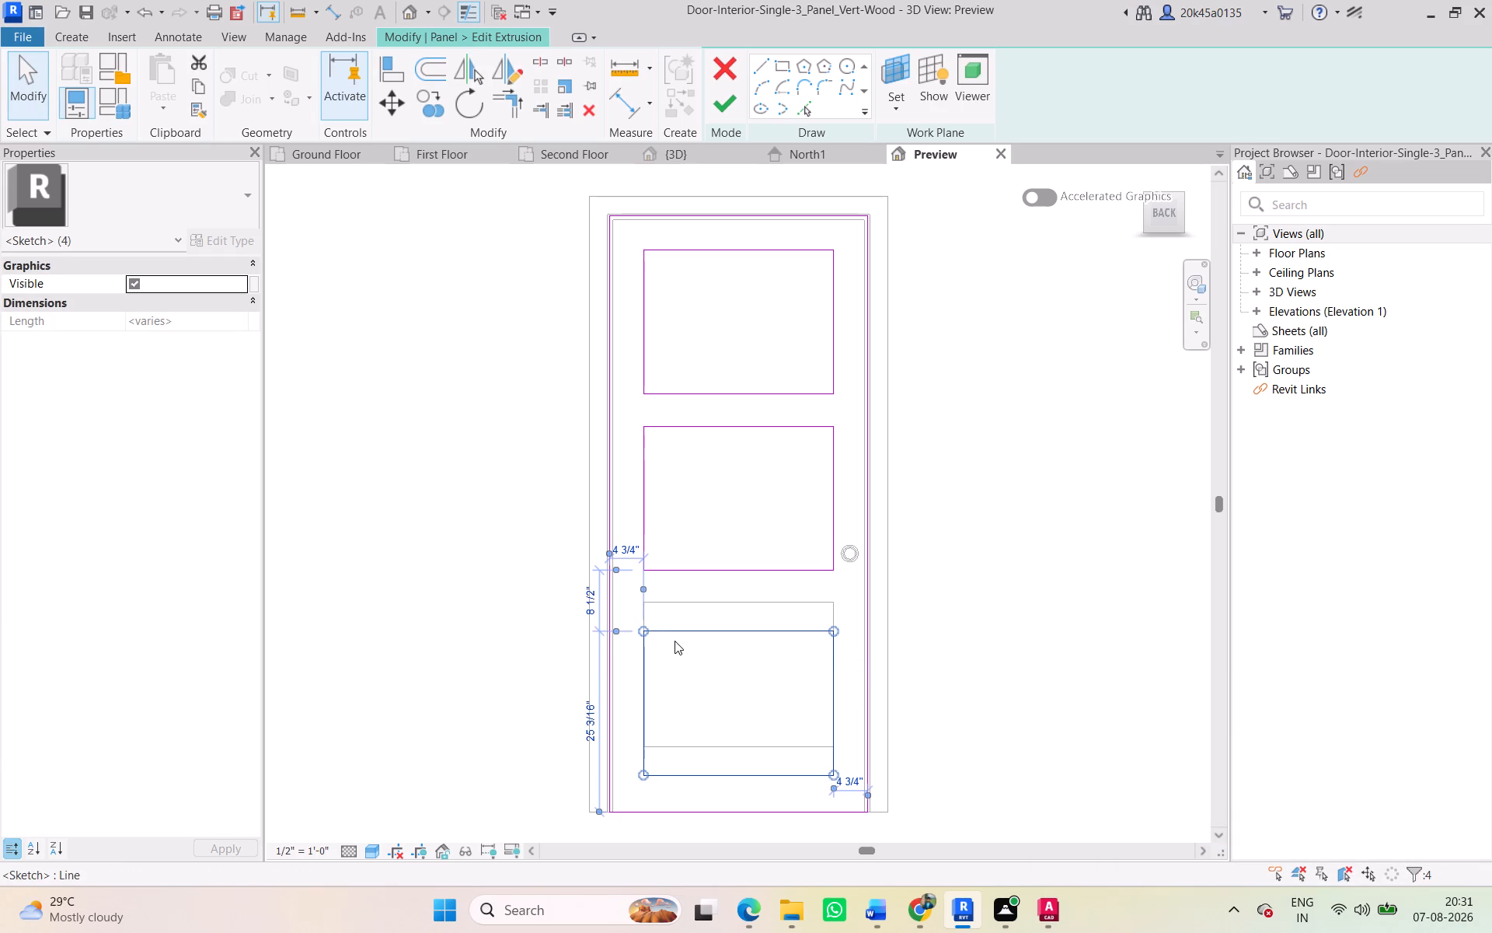
left_click(490, 542)
Switch to the PROJECT_1 FARM HOUSE floor plan drawing in the Edge browser.
key("alt+Tab")
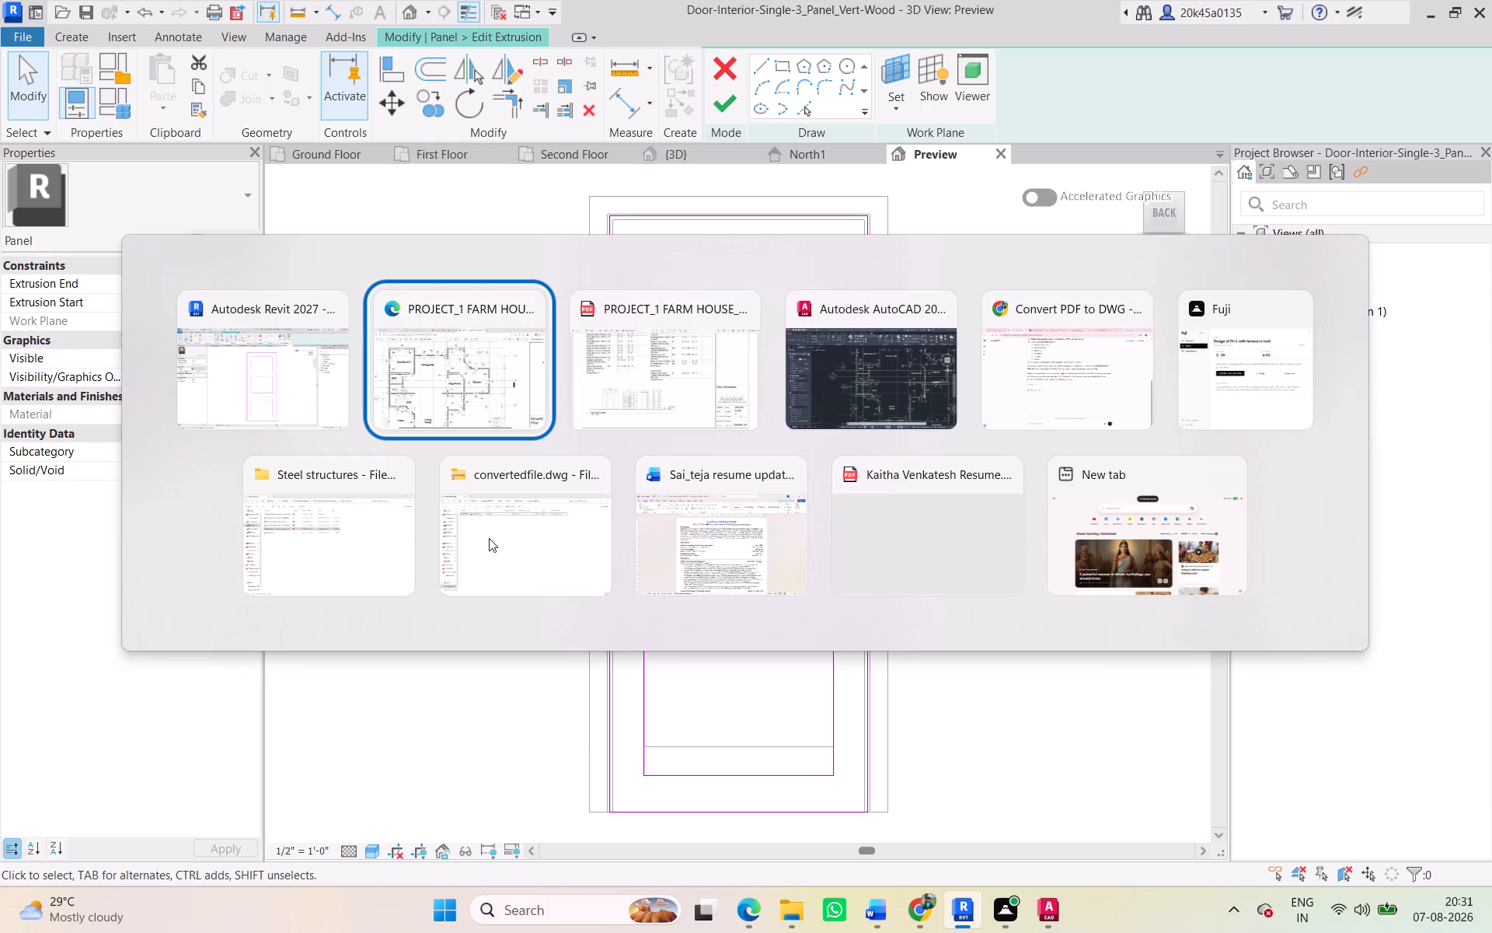
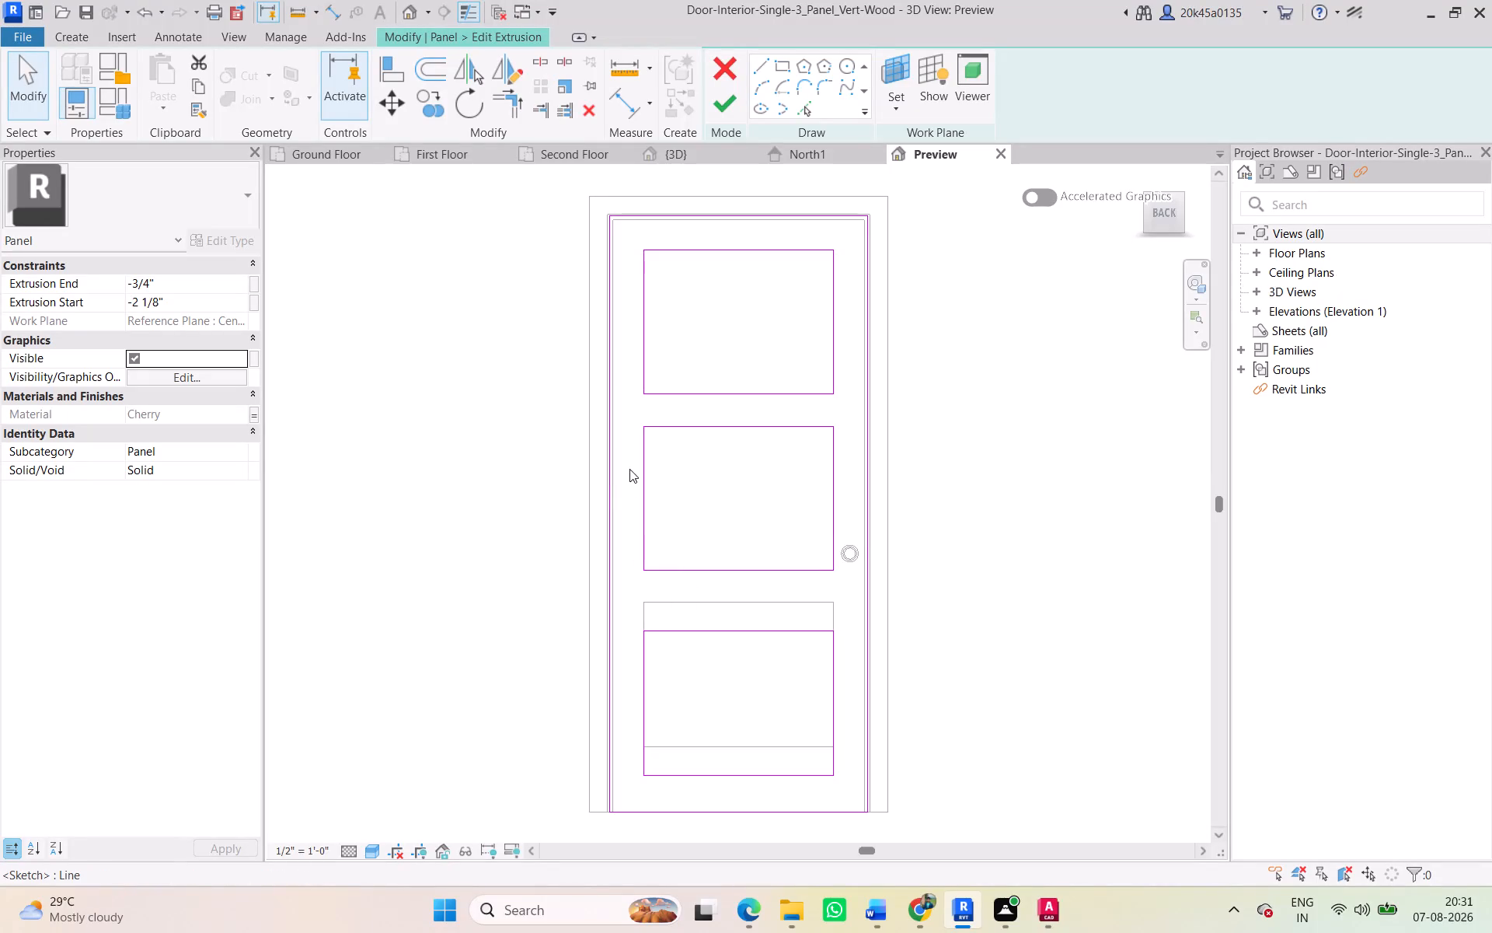
Move the middle rectangular opening of the panel sketch down to 8 1/2" below the top opening, removing the constraints that block it.
left_click(629, 412)
left_click_drag(620, 412, 845, 593)
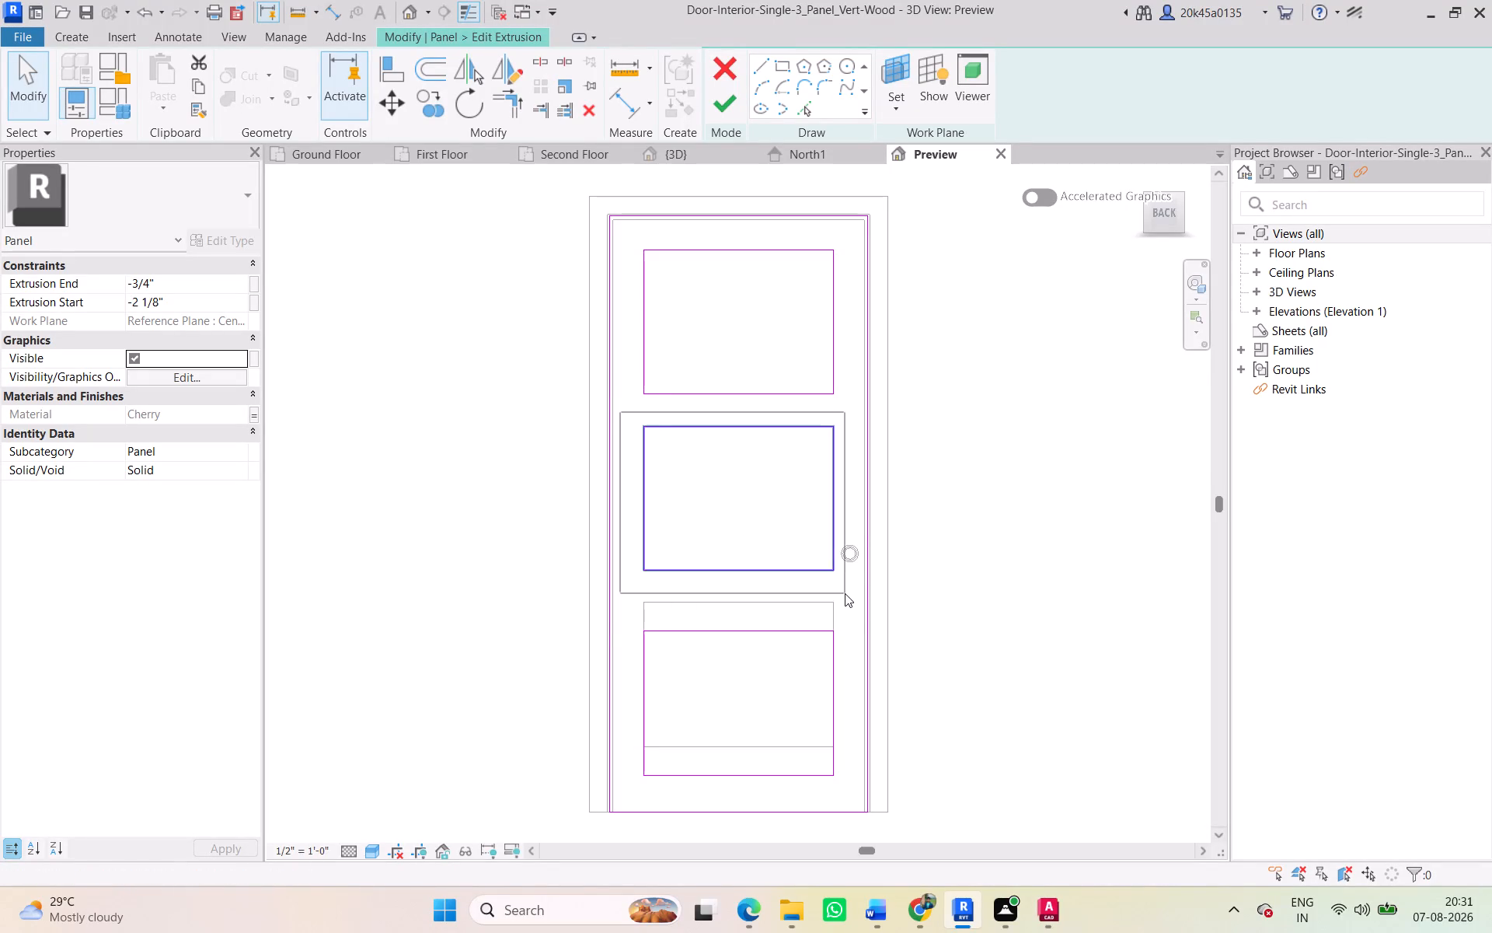
left_click_drag(845, 593, 849, 592)
key("Down")
key("Down")
key("Down")
key("Down")
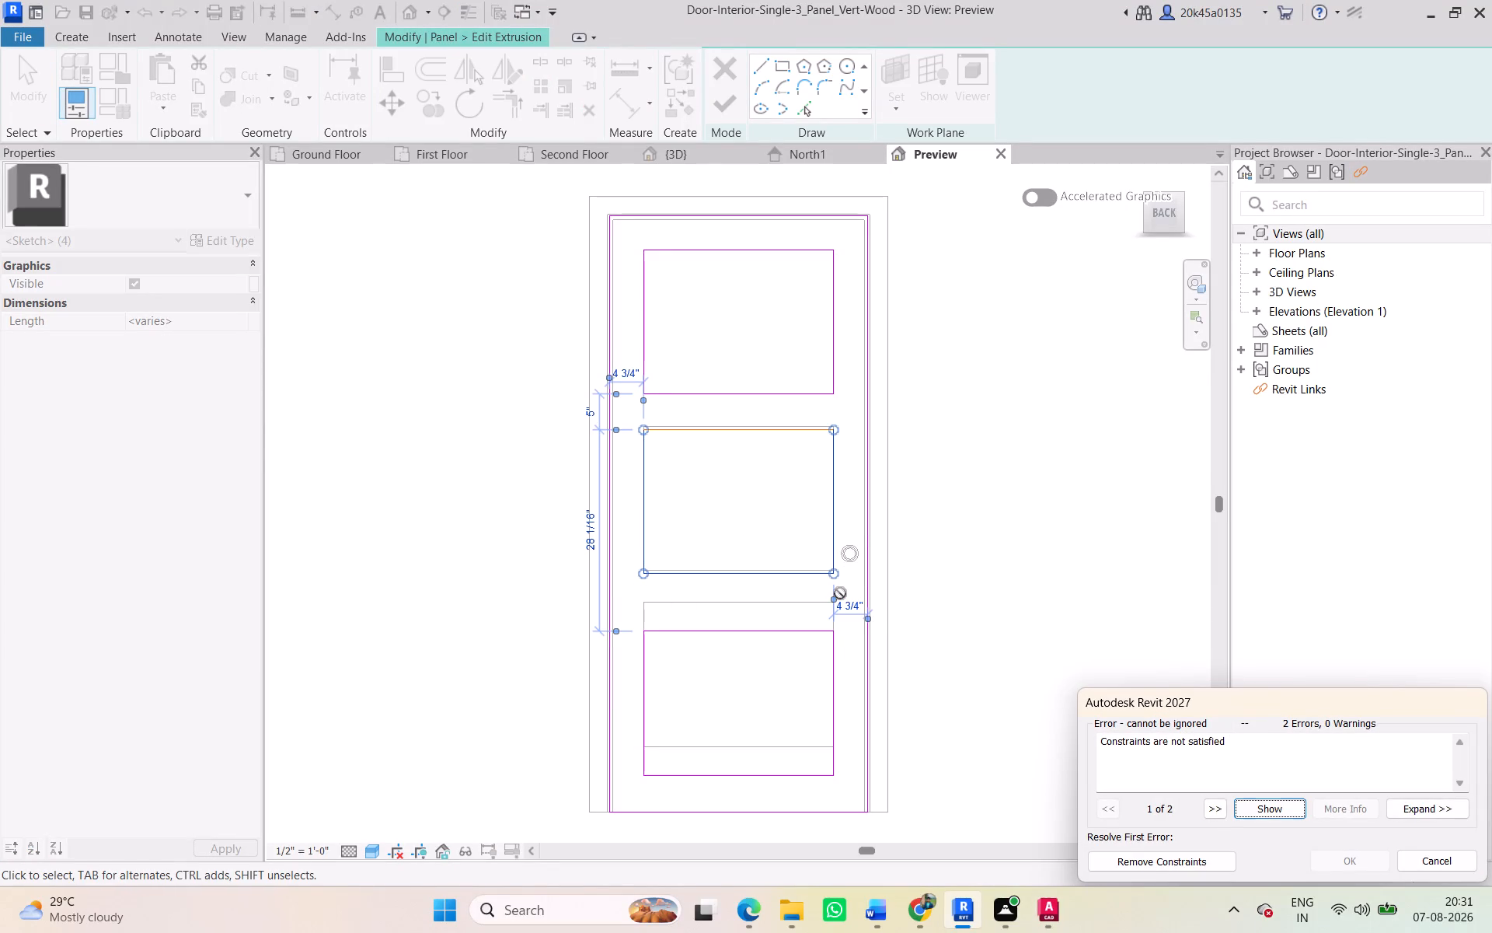
left_click(1159, 861)
key("Down")
key("Down")
key("Down")
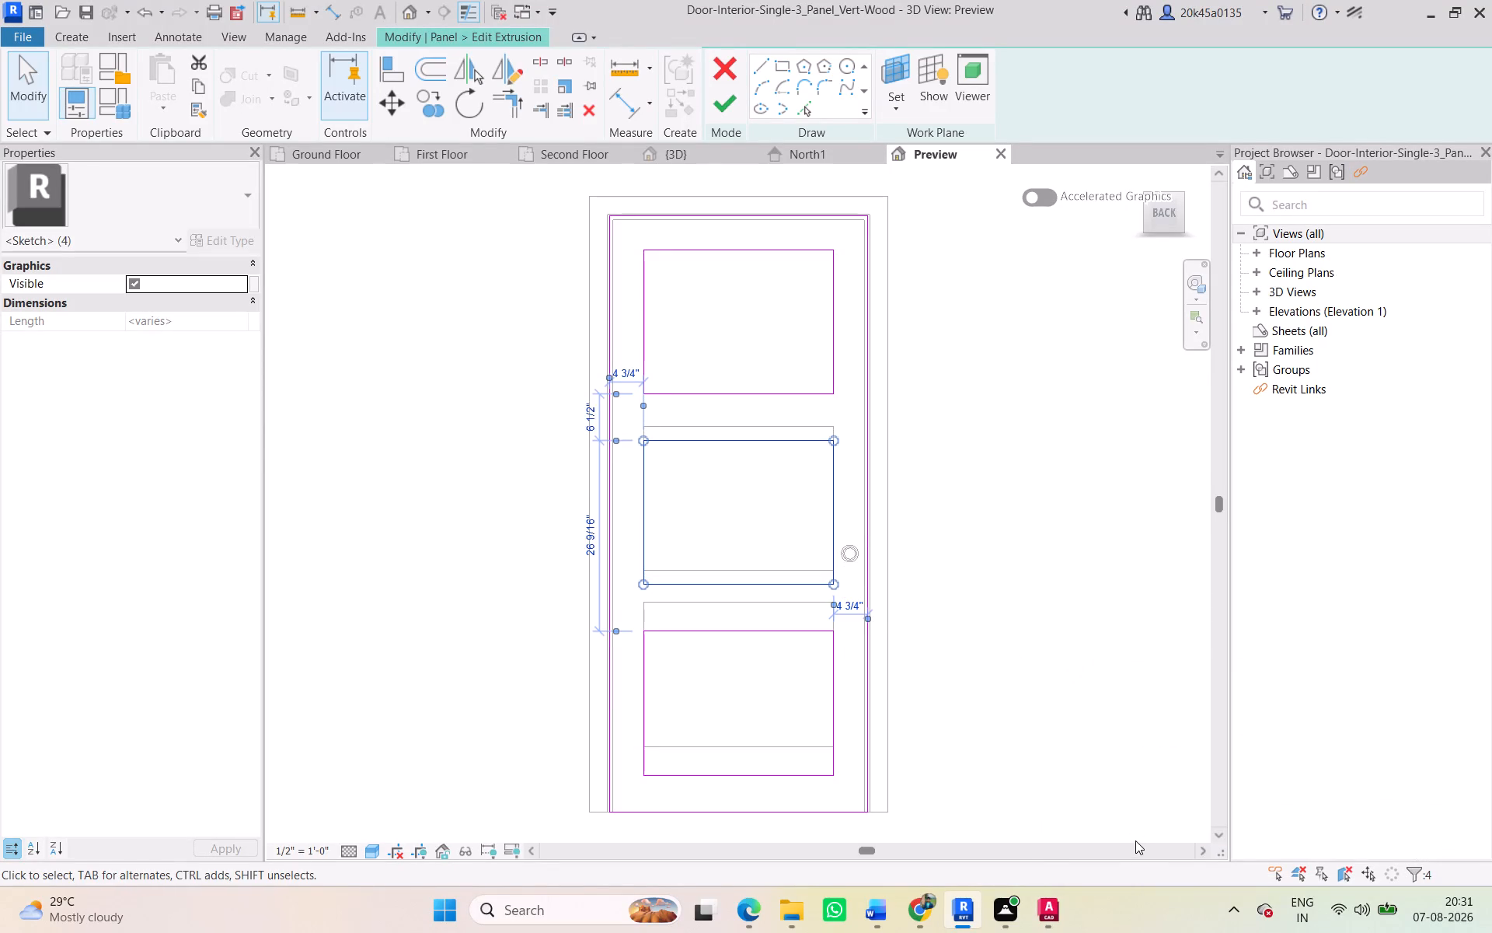
key("Down")
key("Down")
key("Down")
key("Down")
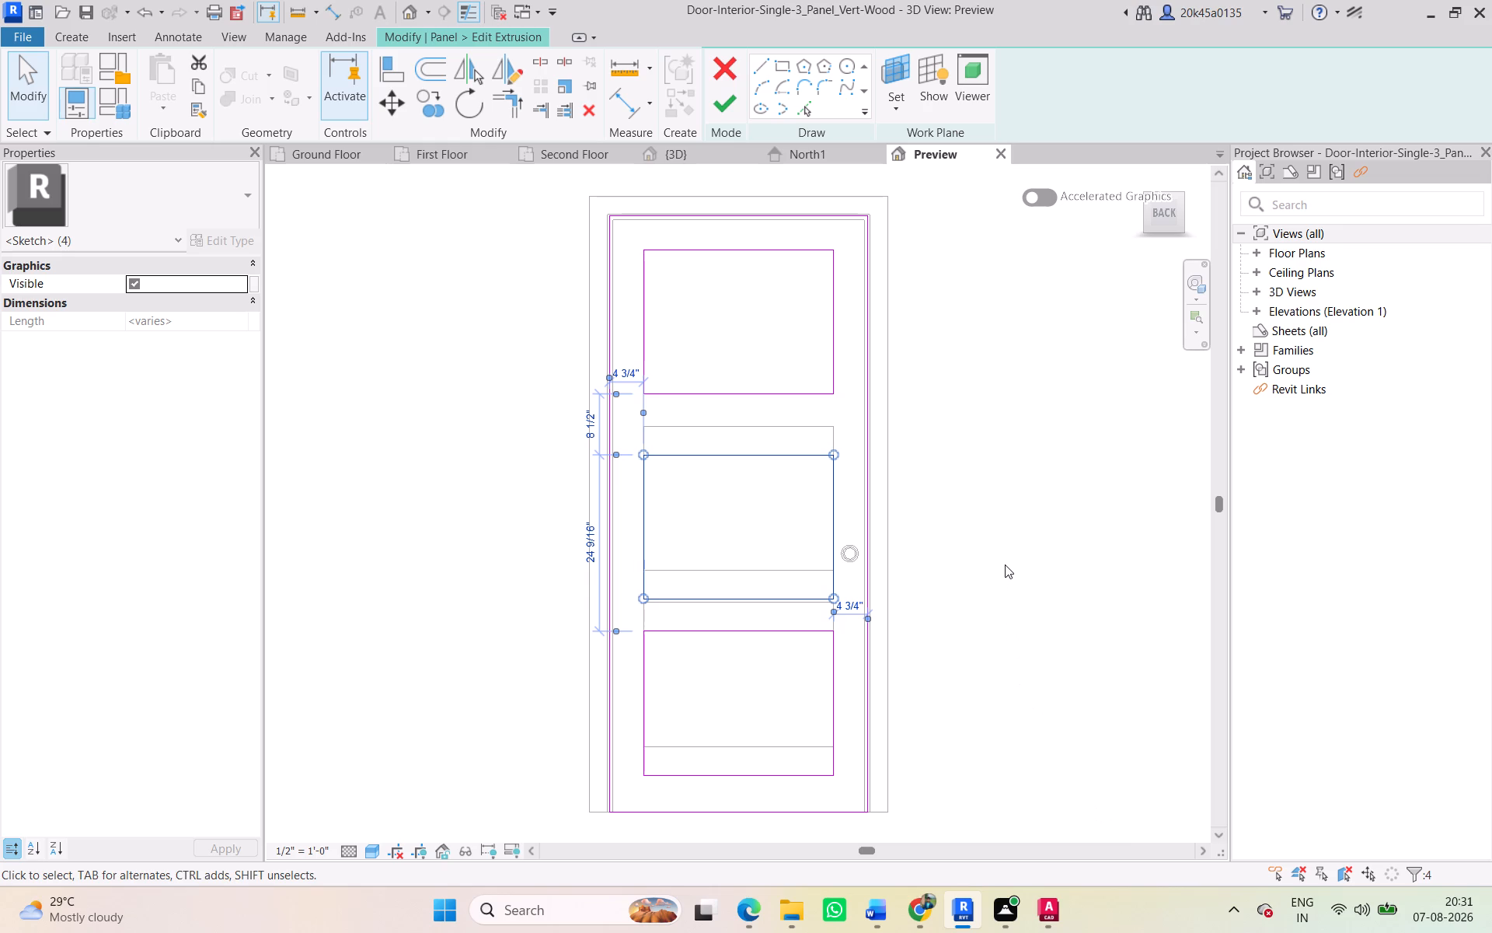
left_click(1005, 564)
Lower the top opening's bottom edge to 3" above the middle opening, removing the constraints that block it.
left_click(713, 392)
key("Down")
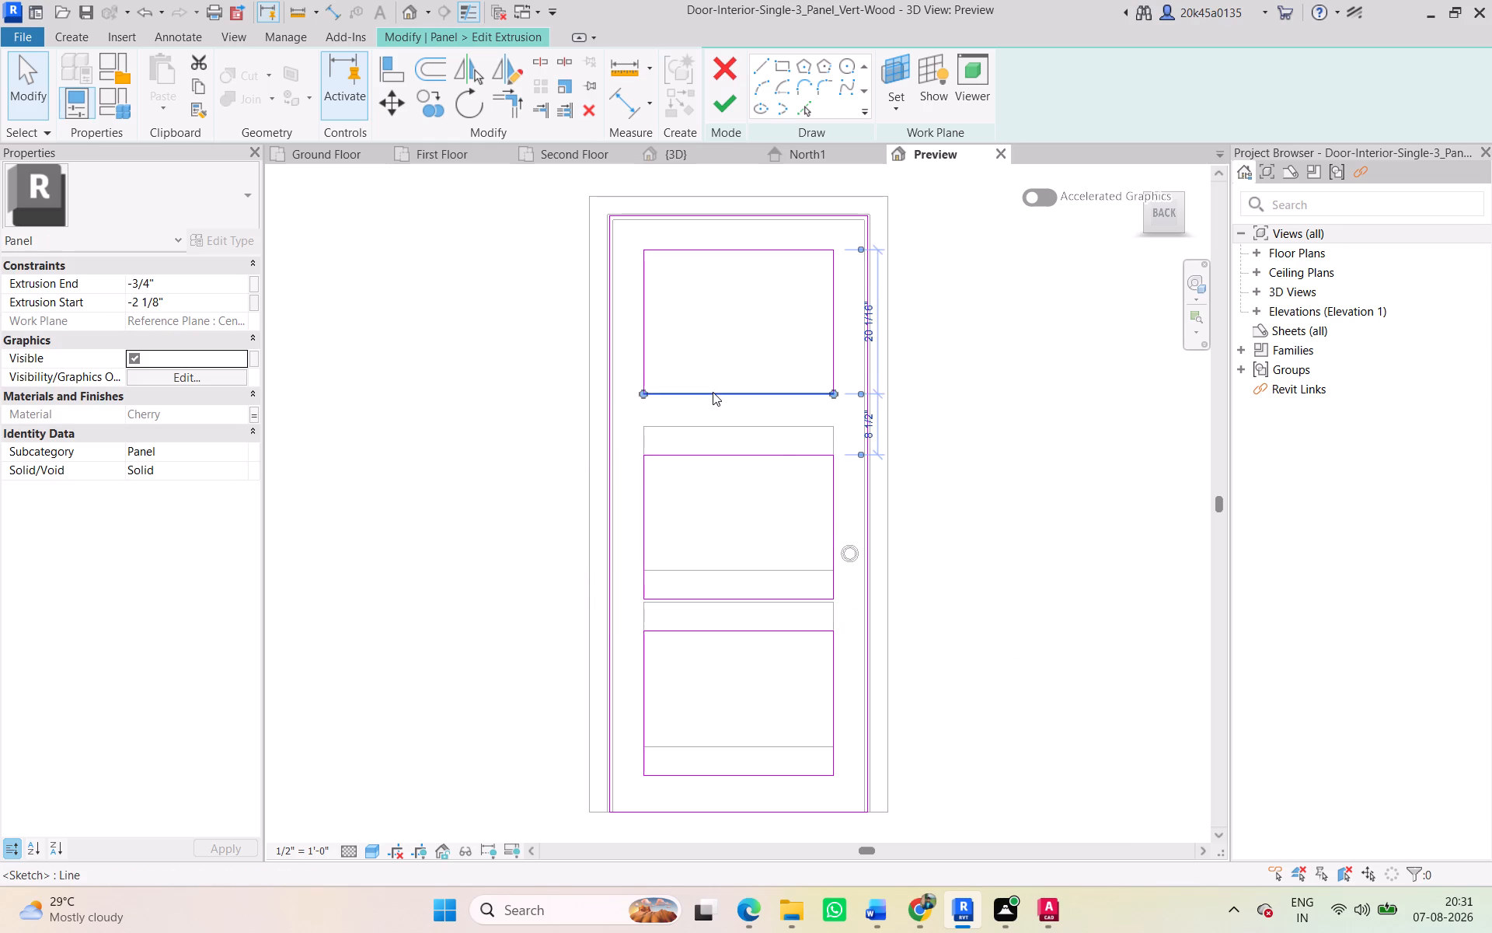
key("Down")
key("Down")
left_click(1169, 857)
key("Down")
key("Down")
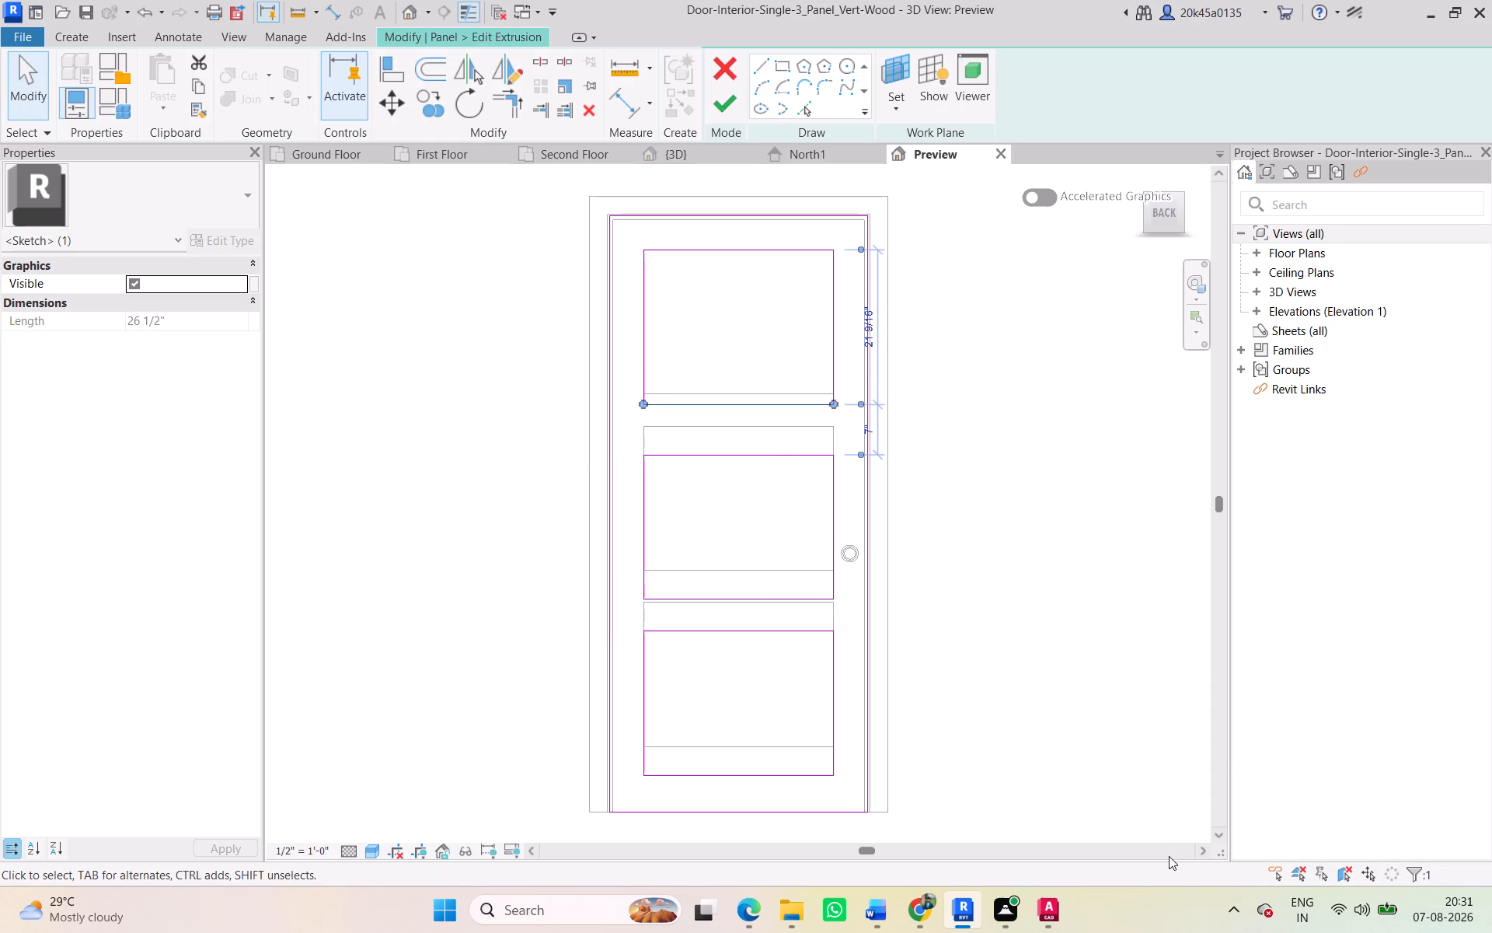
key("Down")
key("Down")
key("Down")
key("Down")
key("Down")
key("Down")
key("Down")
key("Down")
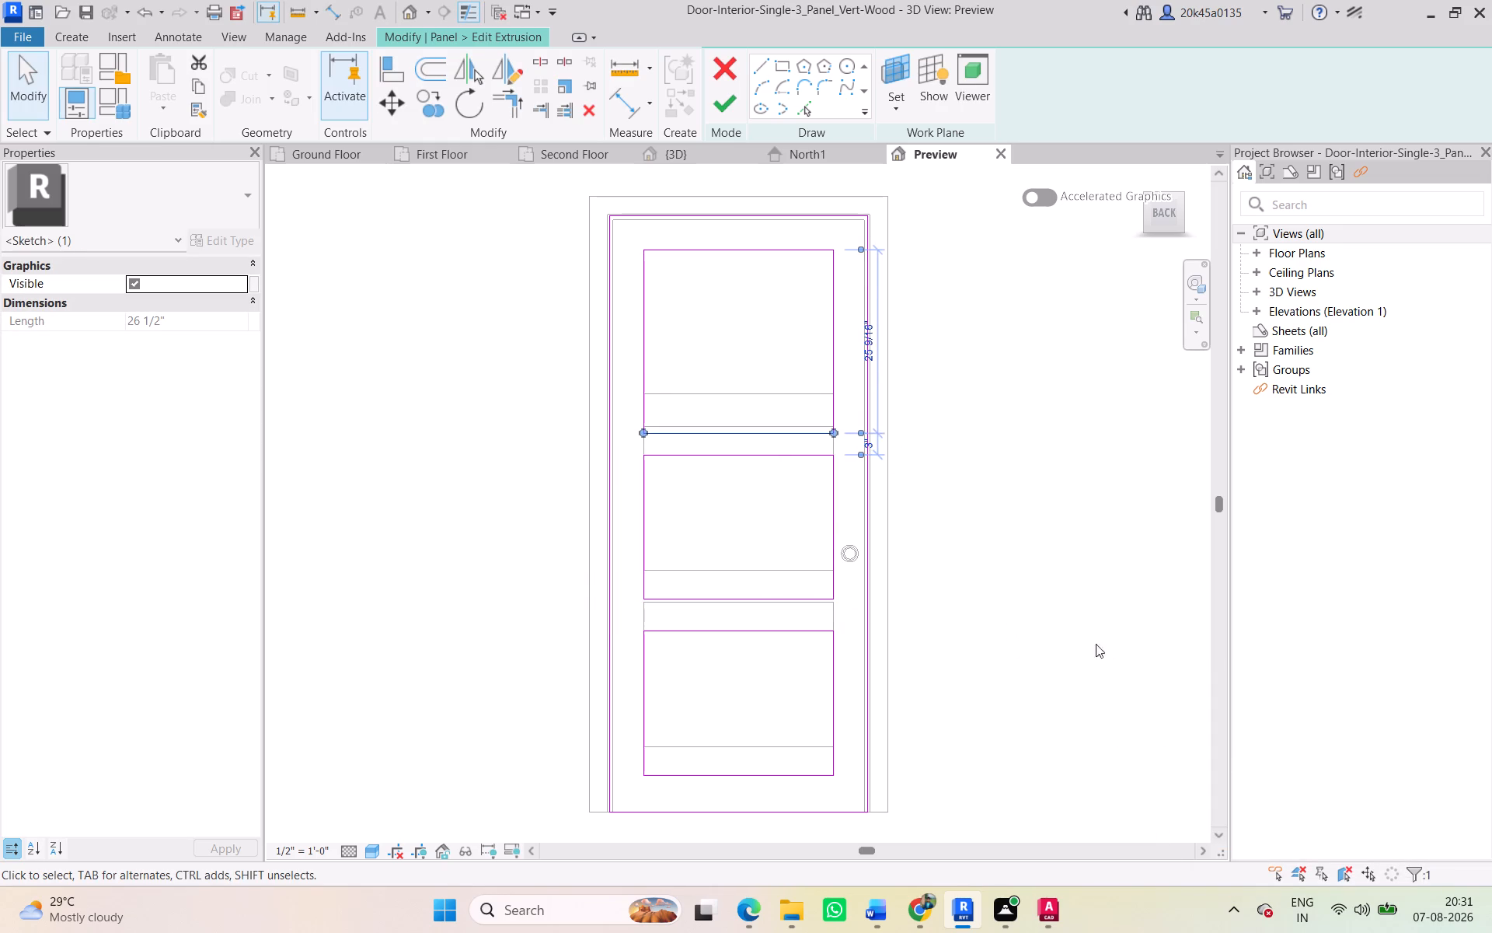
left_click(1058, 611)
Lower the middle opening's top edge to 7" below the top opening, making the middle opening 16 1/16" tall.
left_click(684, 454)
key("Down")
key("Down")
key("Down")
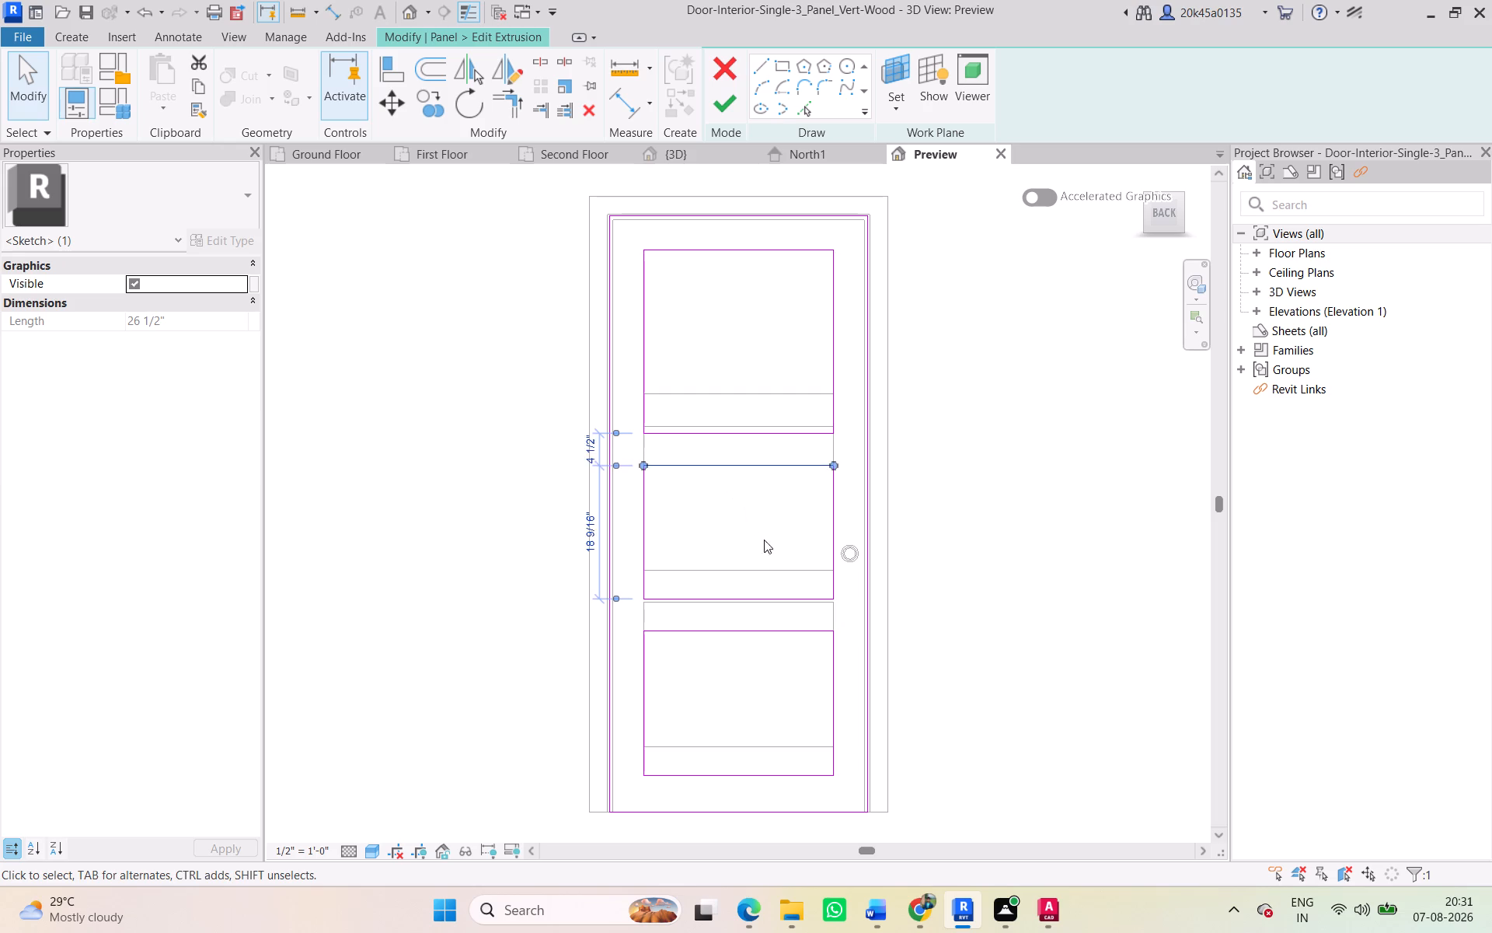
key("Down")
key("Down")
key("Down")
key("Down")
key("Down")
key("Down")
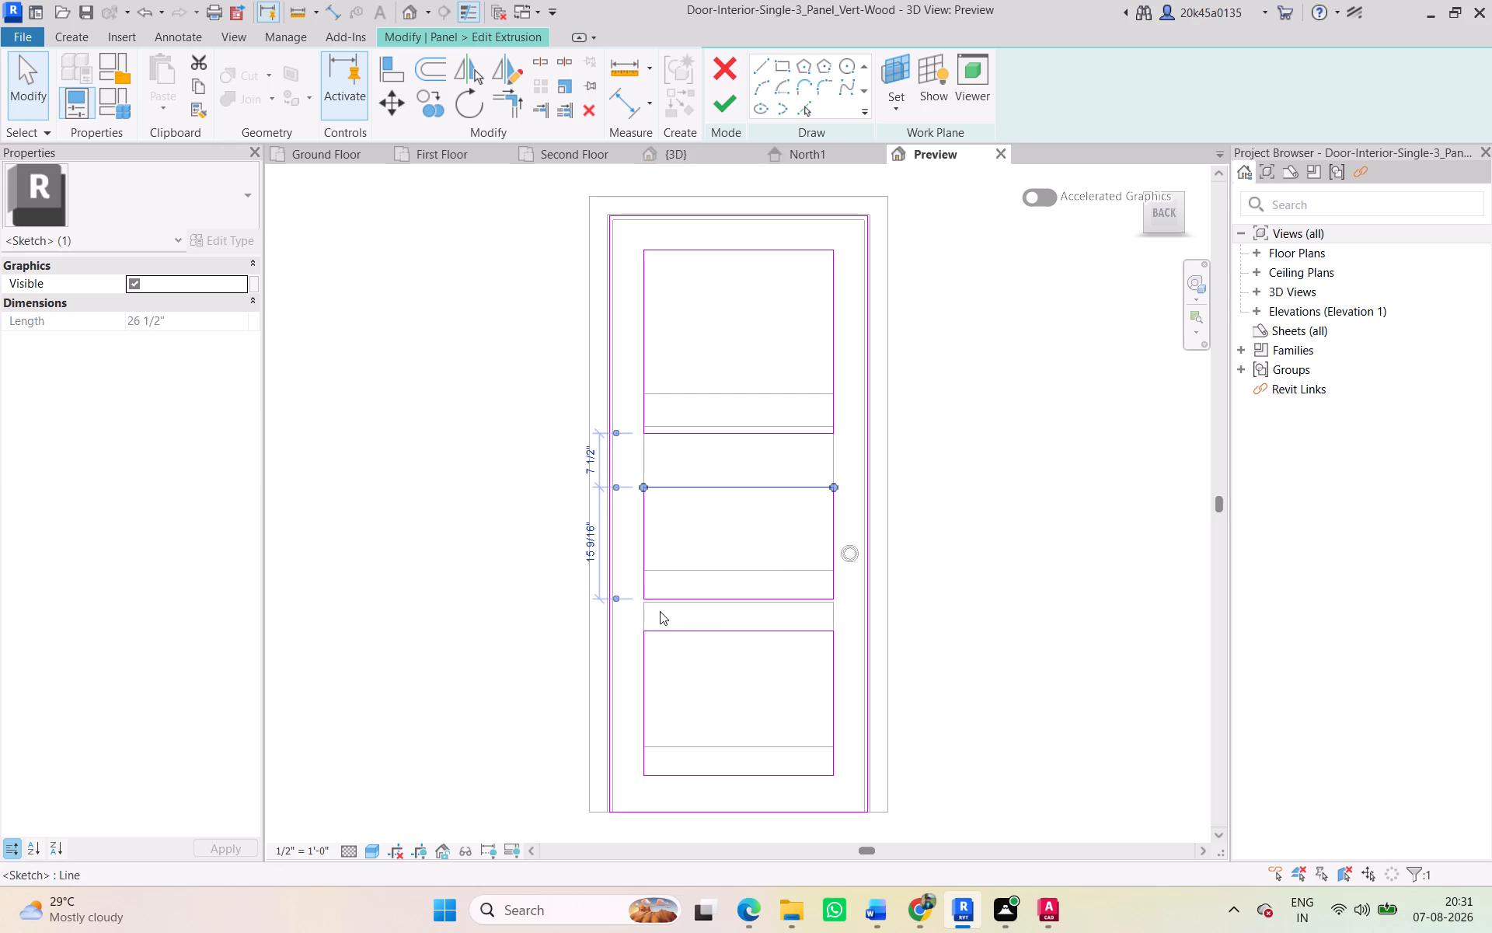
key("Up")
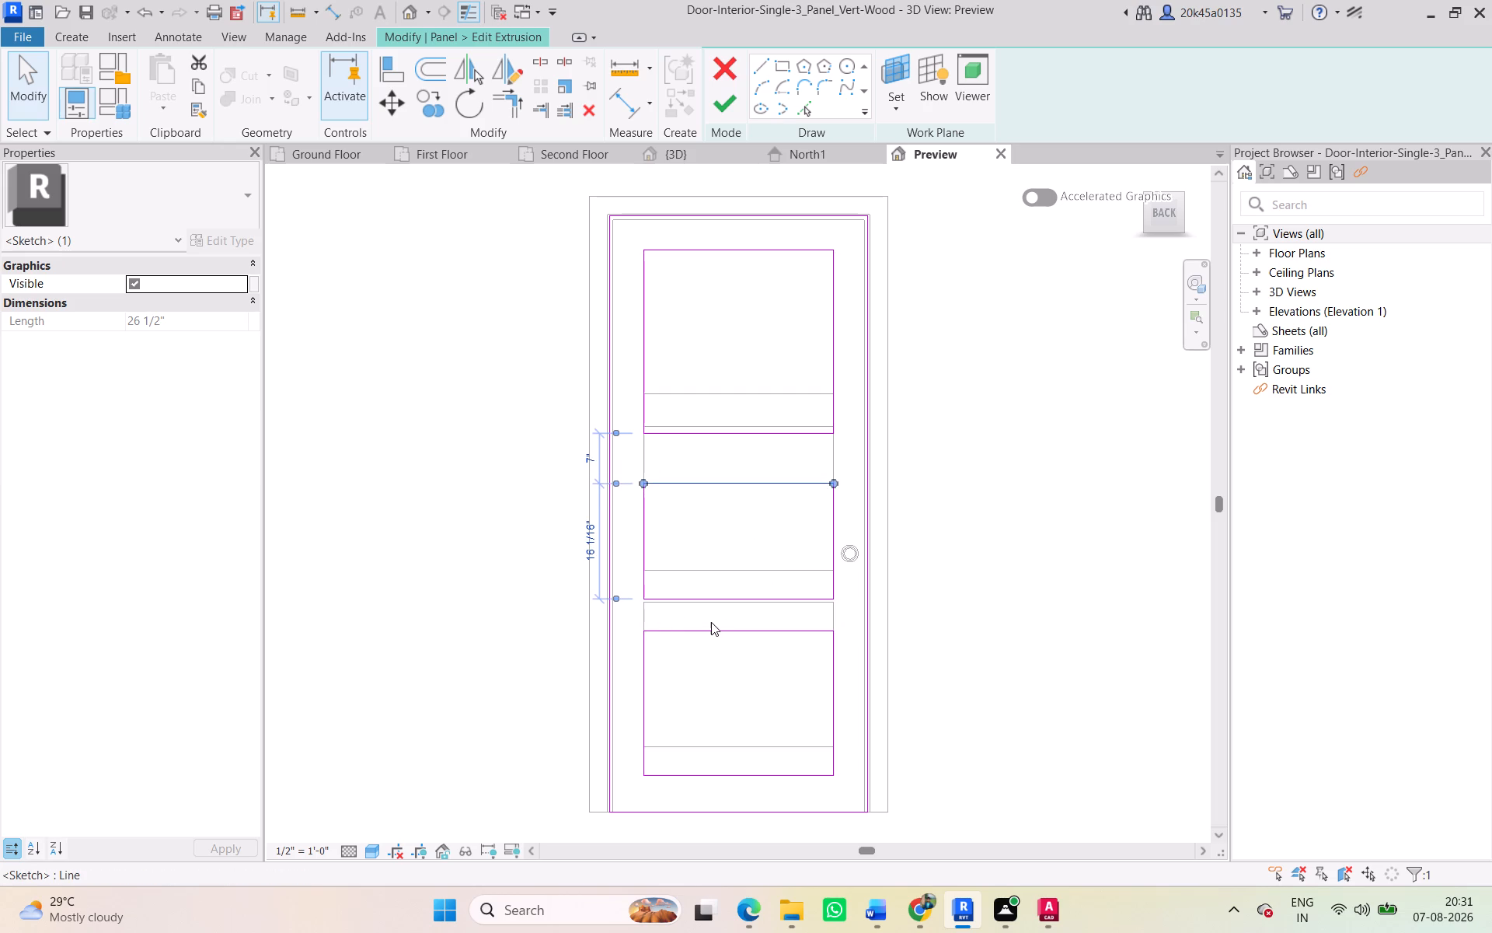
Lower the lowest opening's top edge to 8 1/2" below the middle opening, making the lowest opening 16 1/16" tall.
left_click(717, 630)
key("Down")
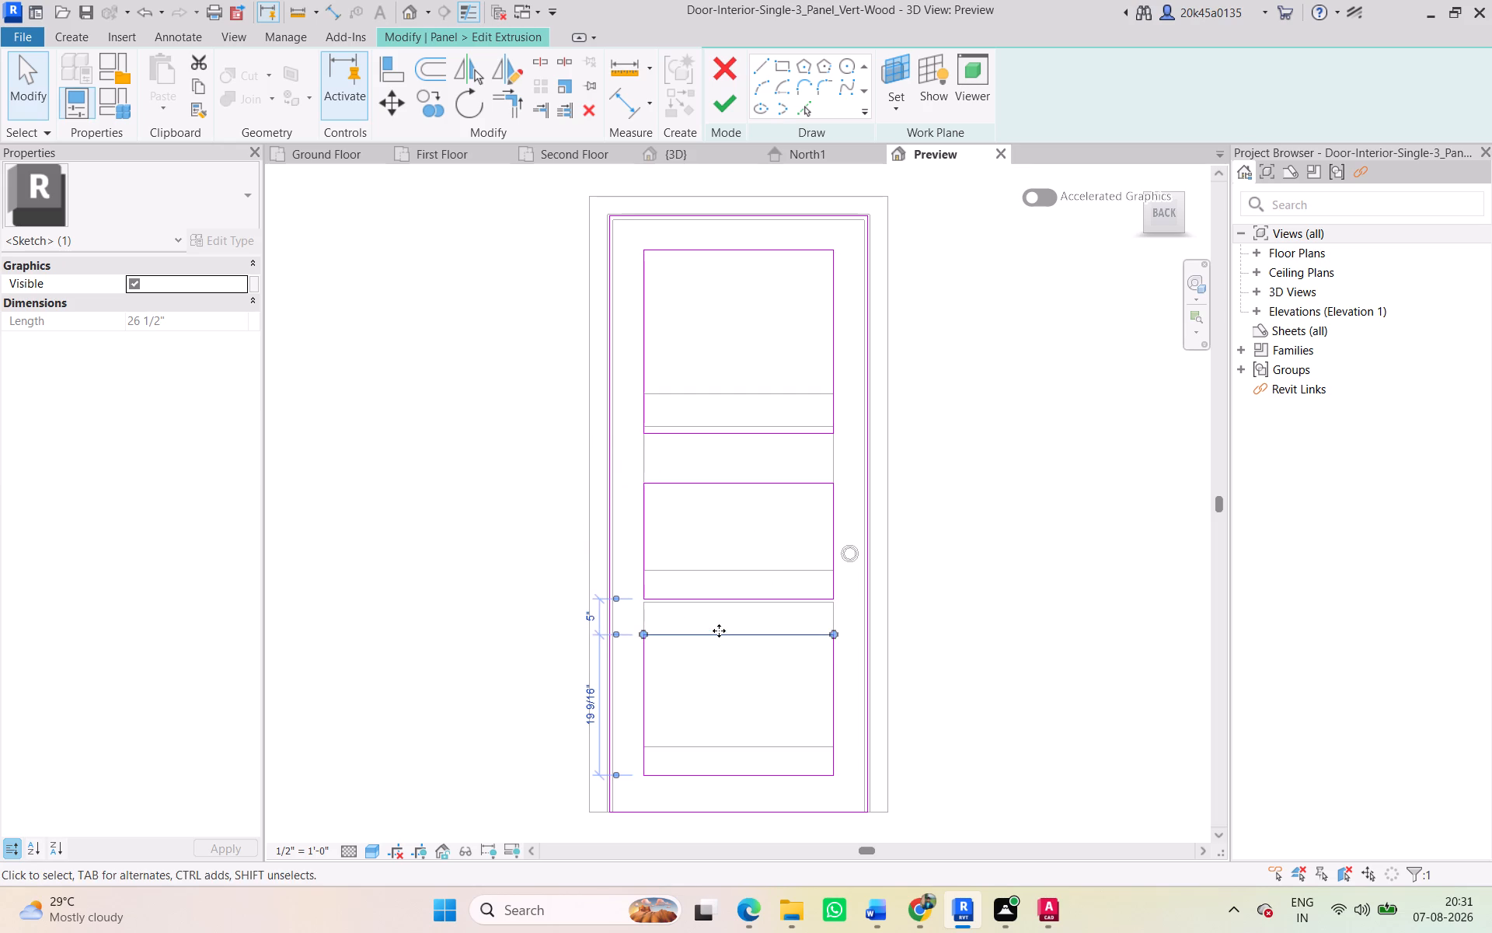
key("Down")
key("Down")
key("Down")
key("Down")
key("Down")
key("Down")
key("Down")
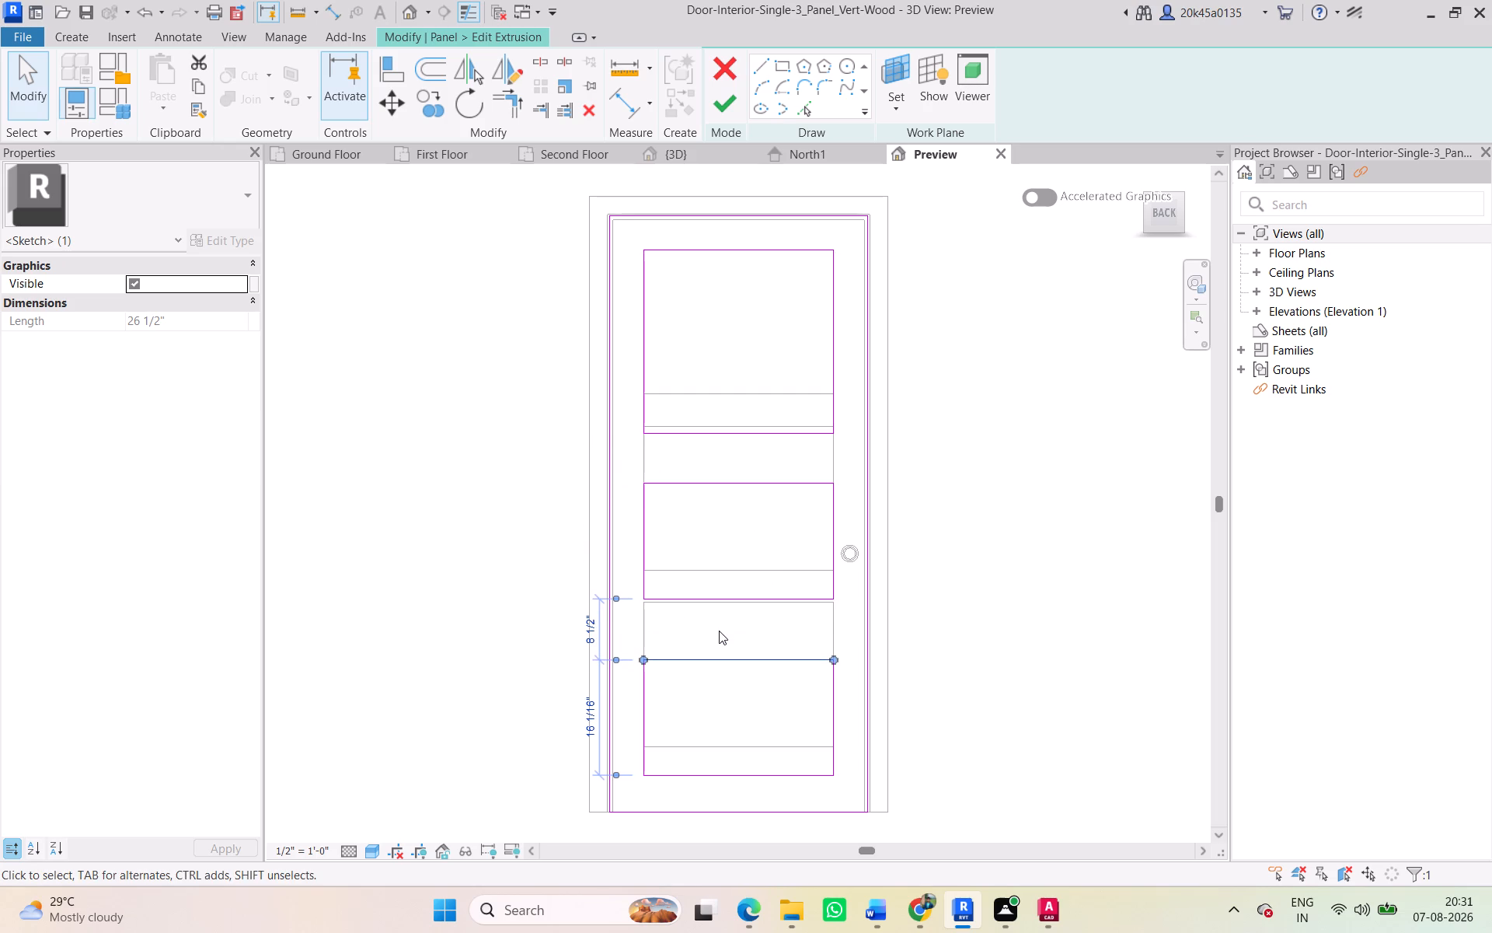
left_click(917, 617)
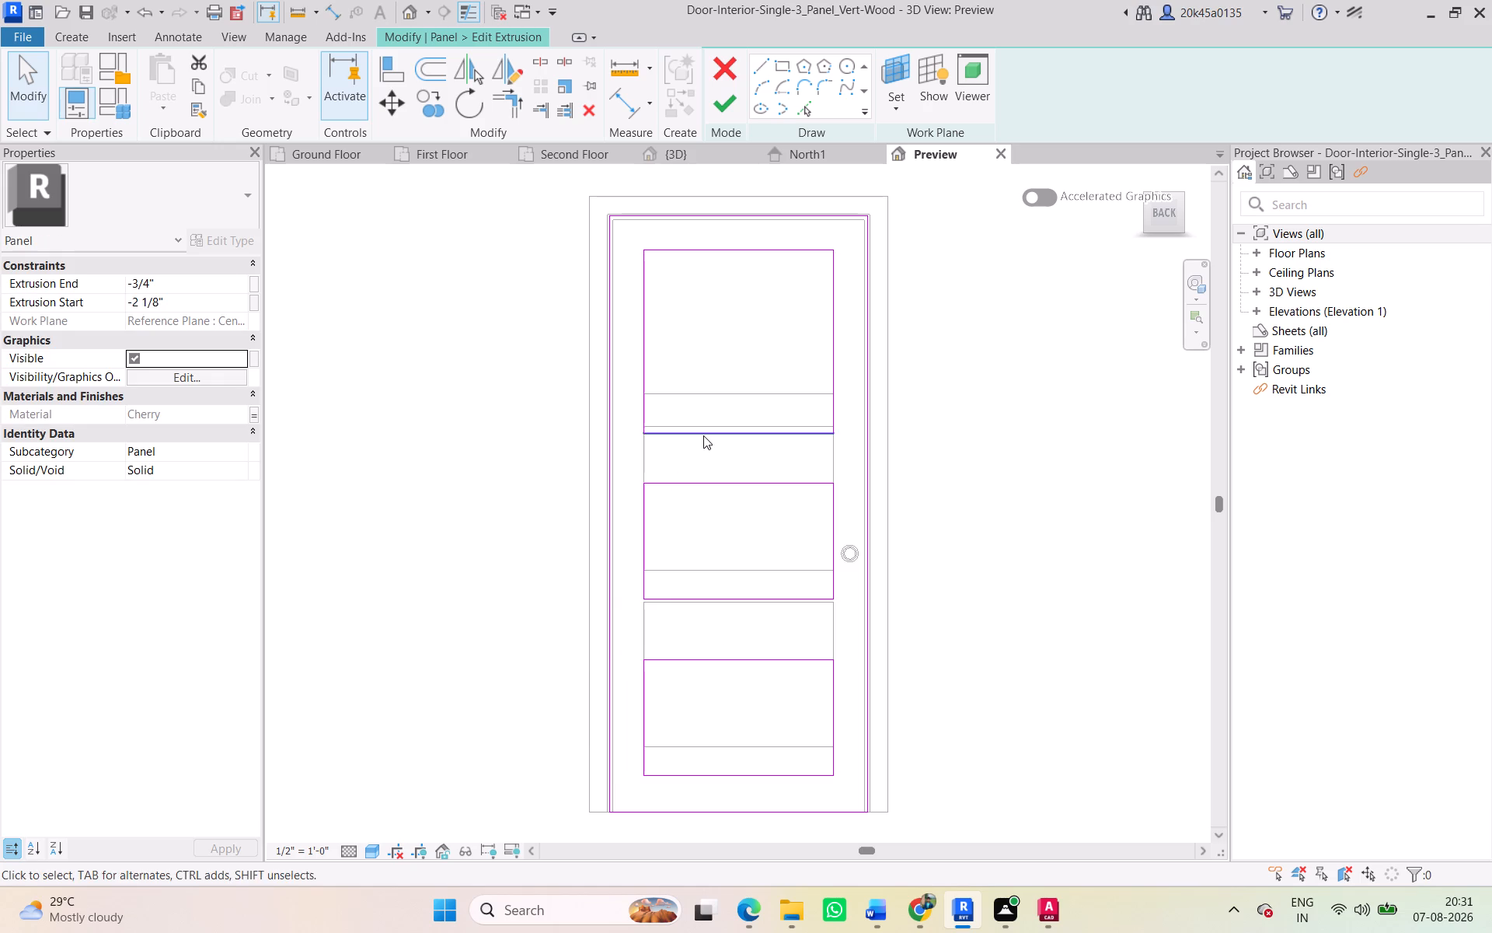
Lower the top opening's bottom edge further to make it 27 1/16" tall, leaving 5 1/2" above the middle opening.
left_click(703, 433)
key("Down")
key("Down")
key("Down")
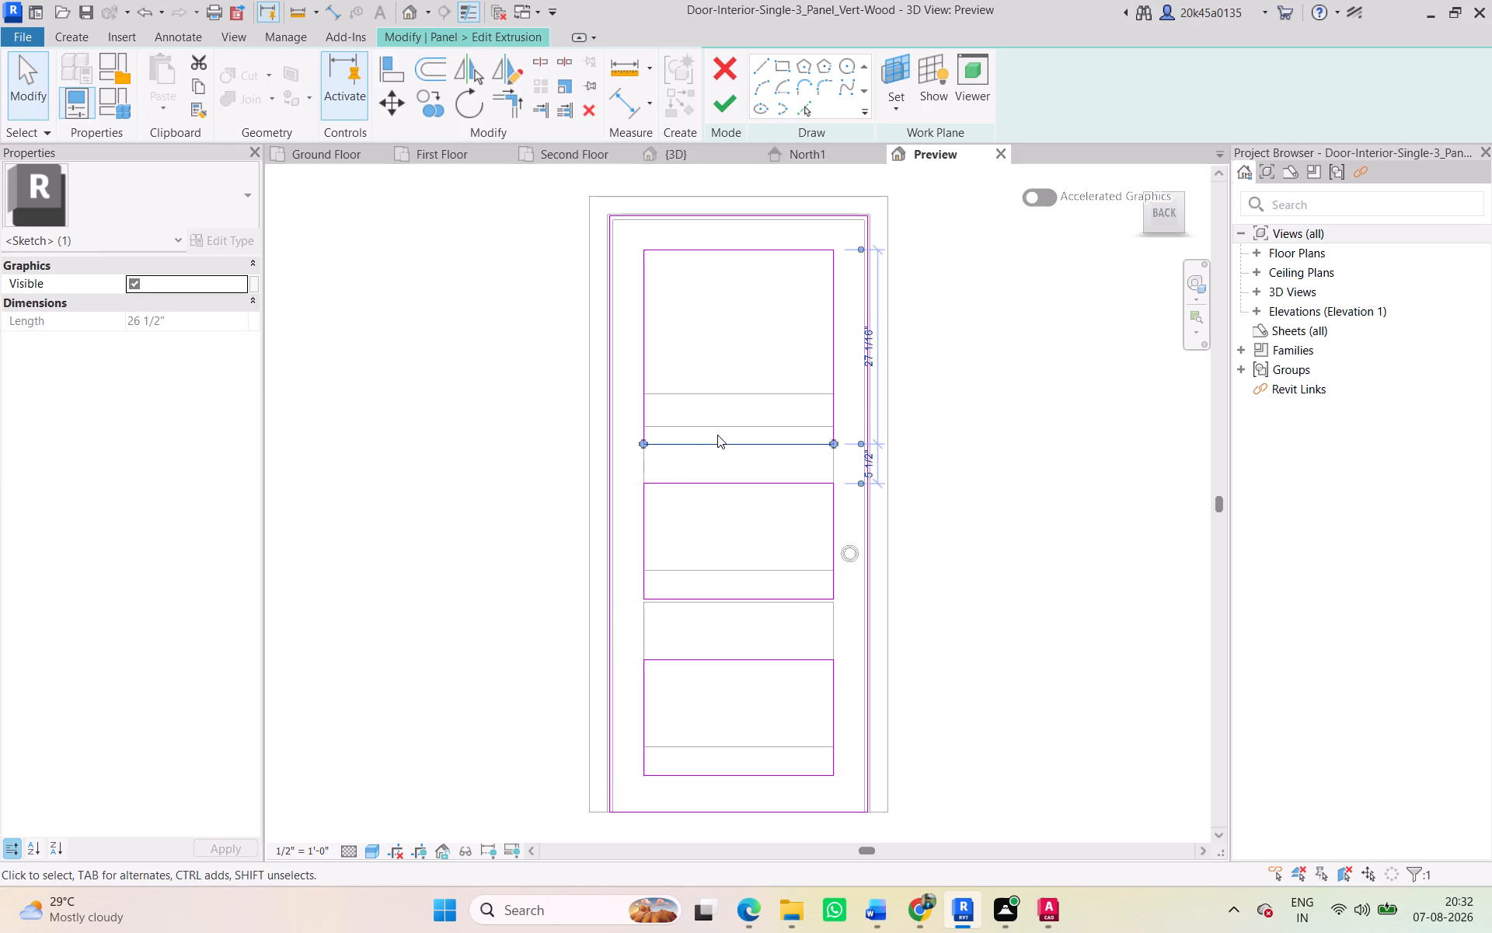
left_click(1080, 429)
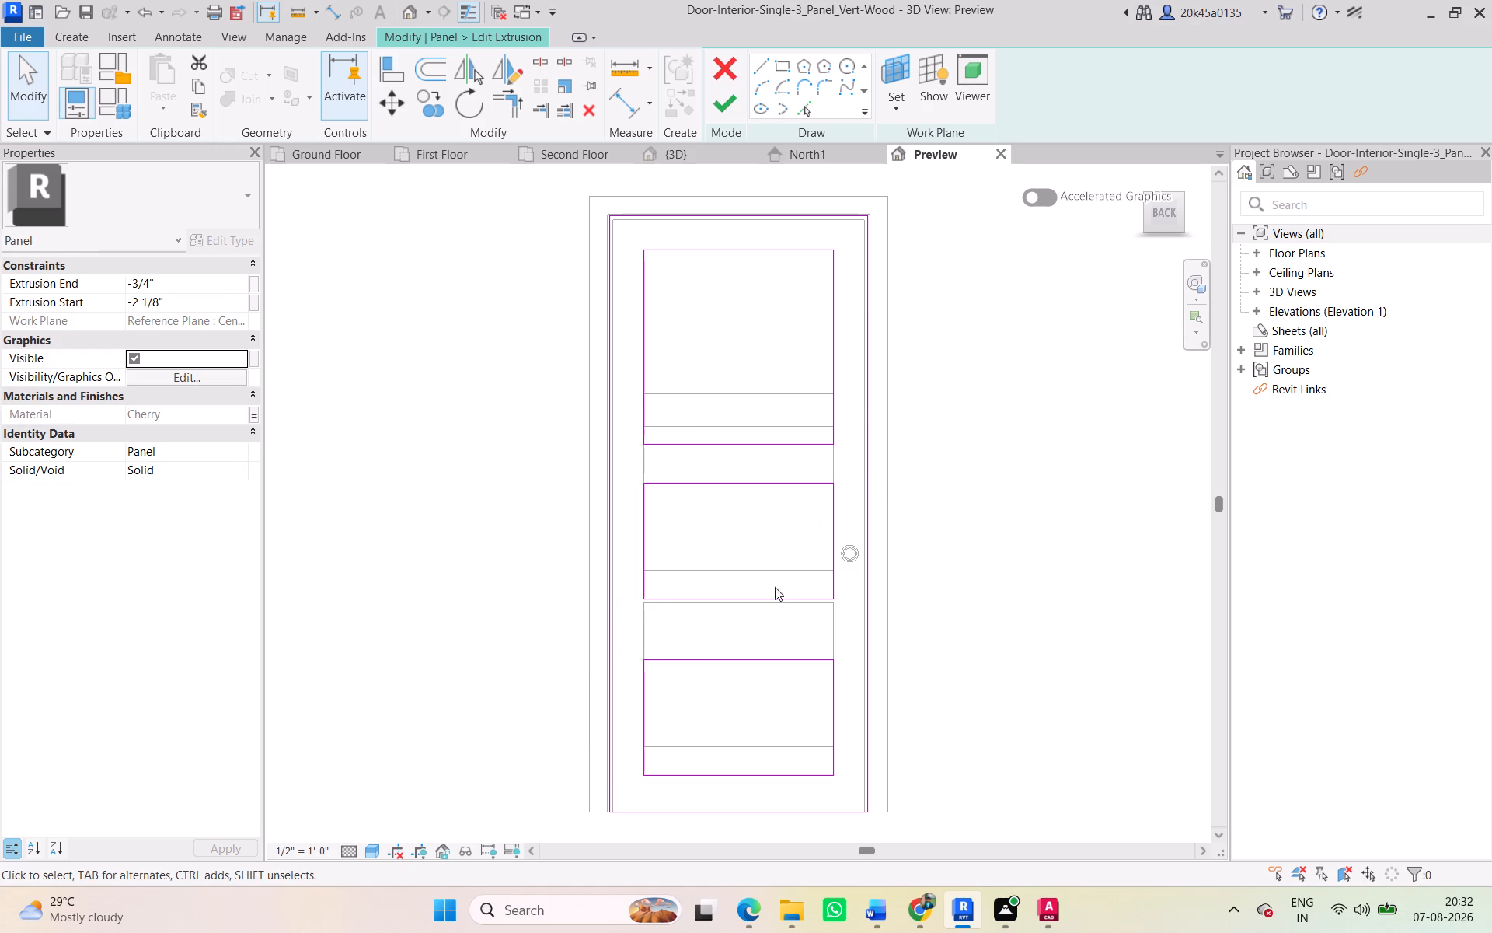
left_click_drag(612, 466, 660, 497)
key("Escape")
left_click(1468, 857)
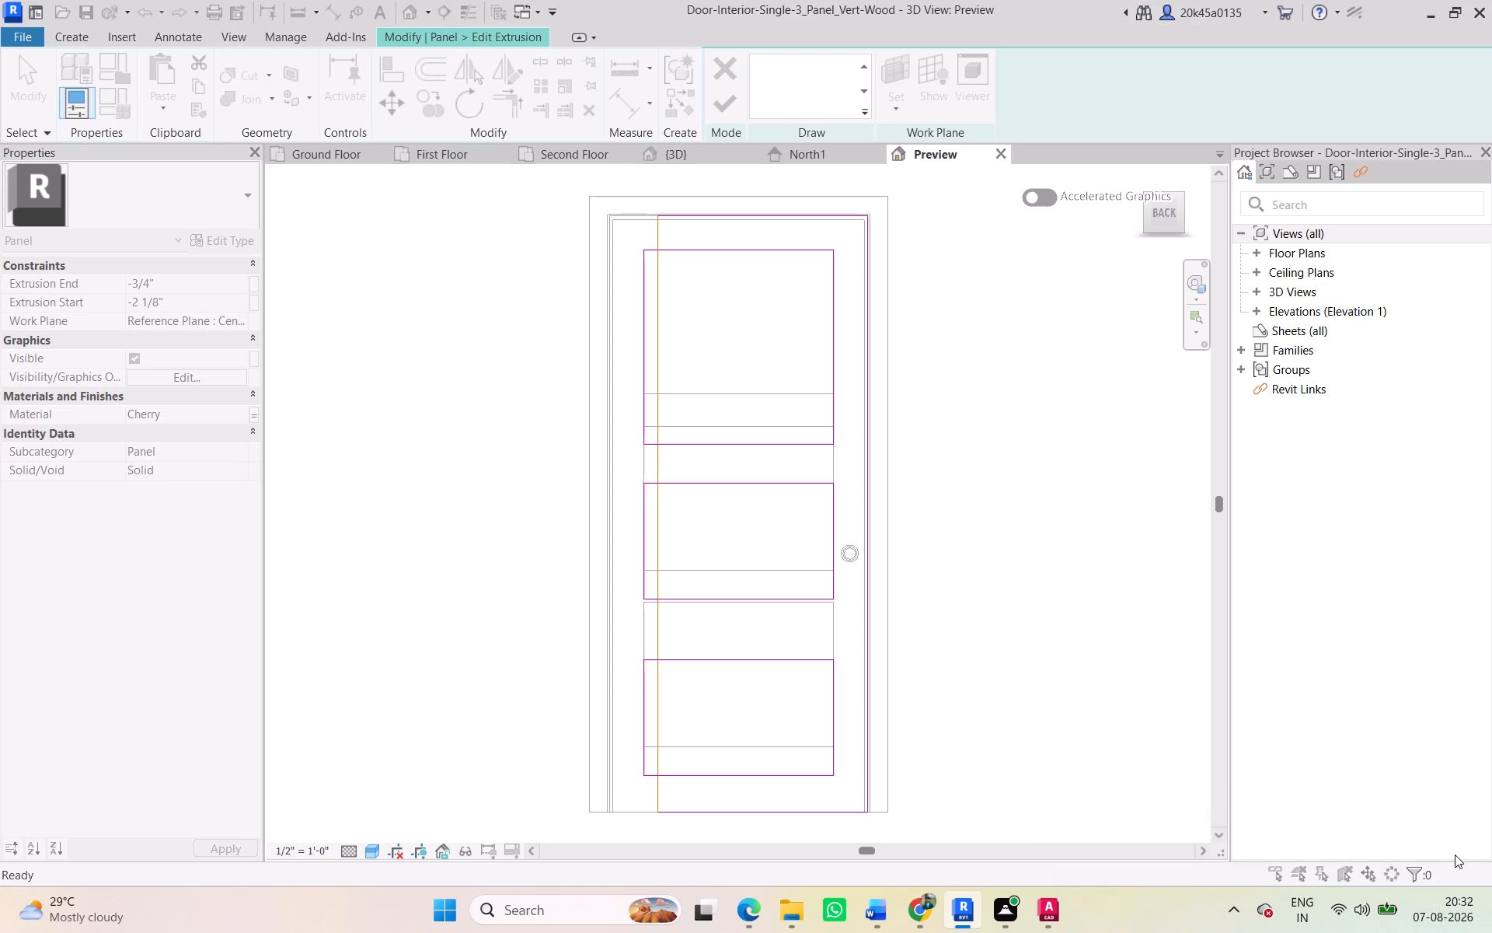
Move the whole middle opening down to 8" below the top opening and finish the panel's extrusion sketch.
scroll(657, 491, "up", 2)
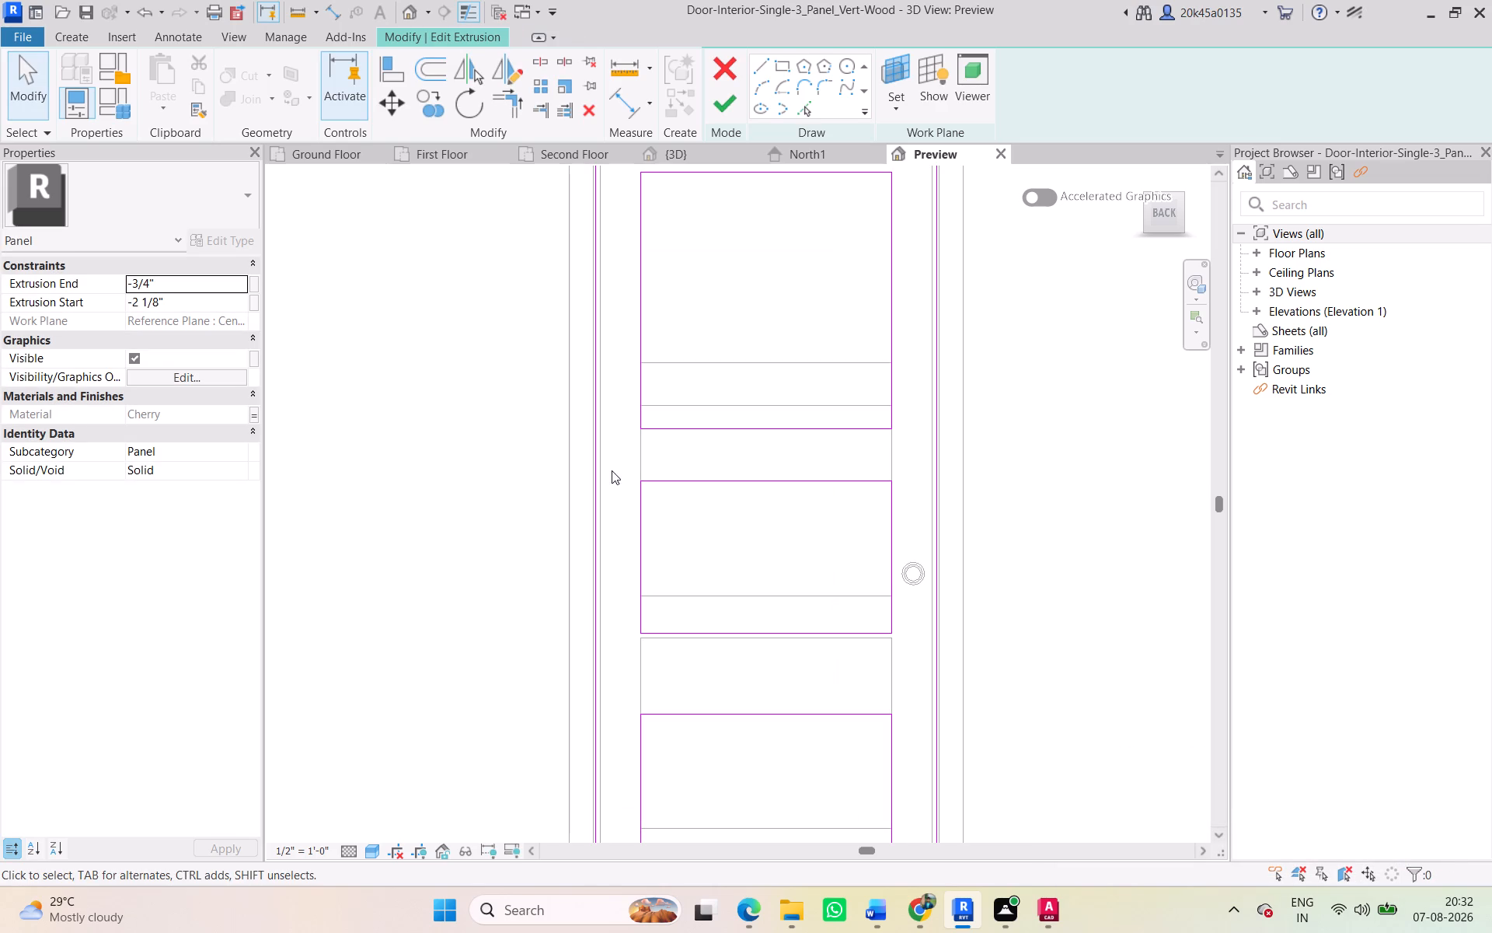
left_click_drag(620, 462, 903, 645)
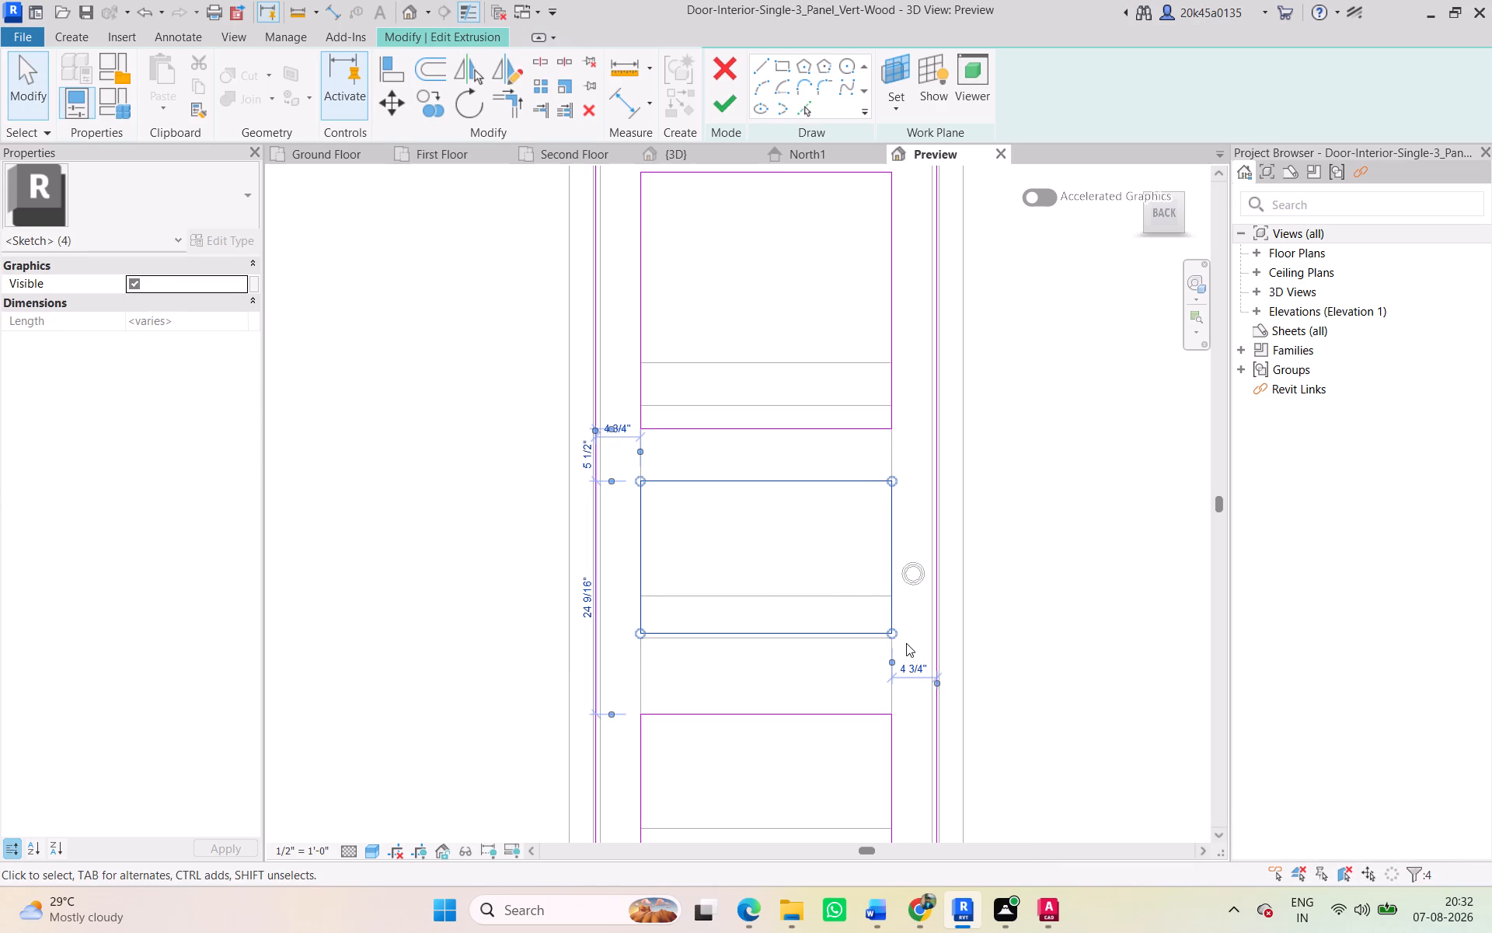
key("Down")
key("Down")
key("Down")
key("Down")
key("Down")
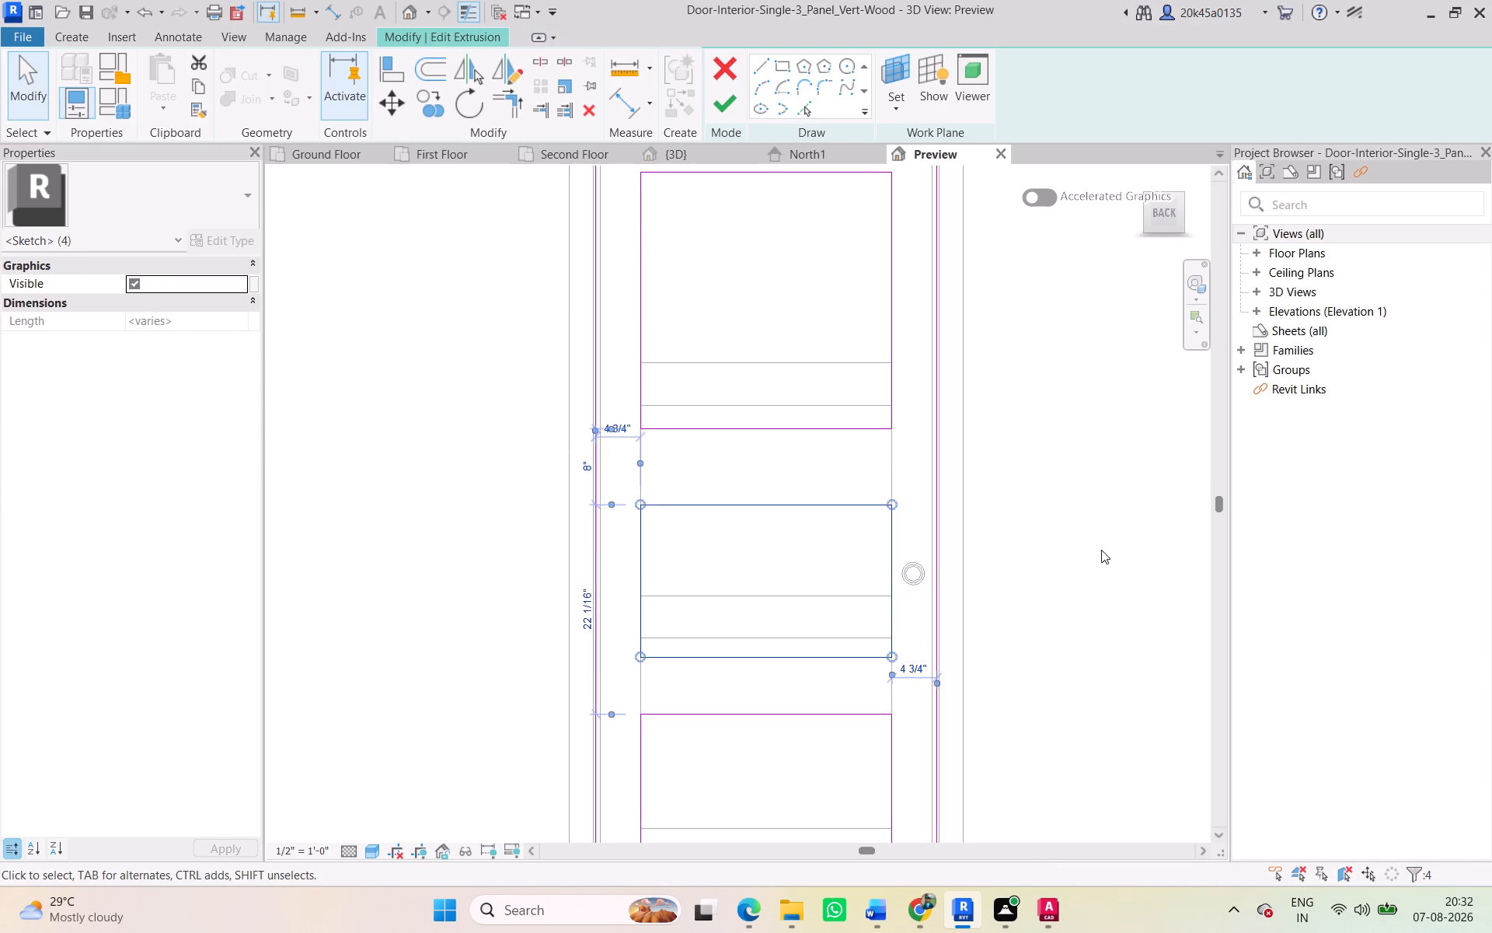
left_click(1101, 550)
left_click(715, 114)
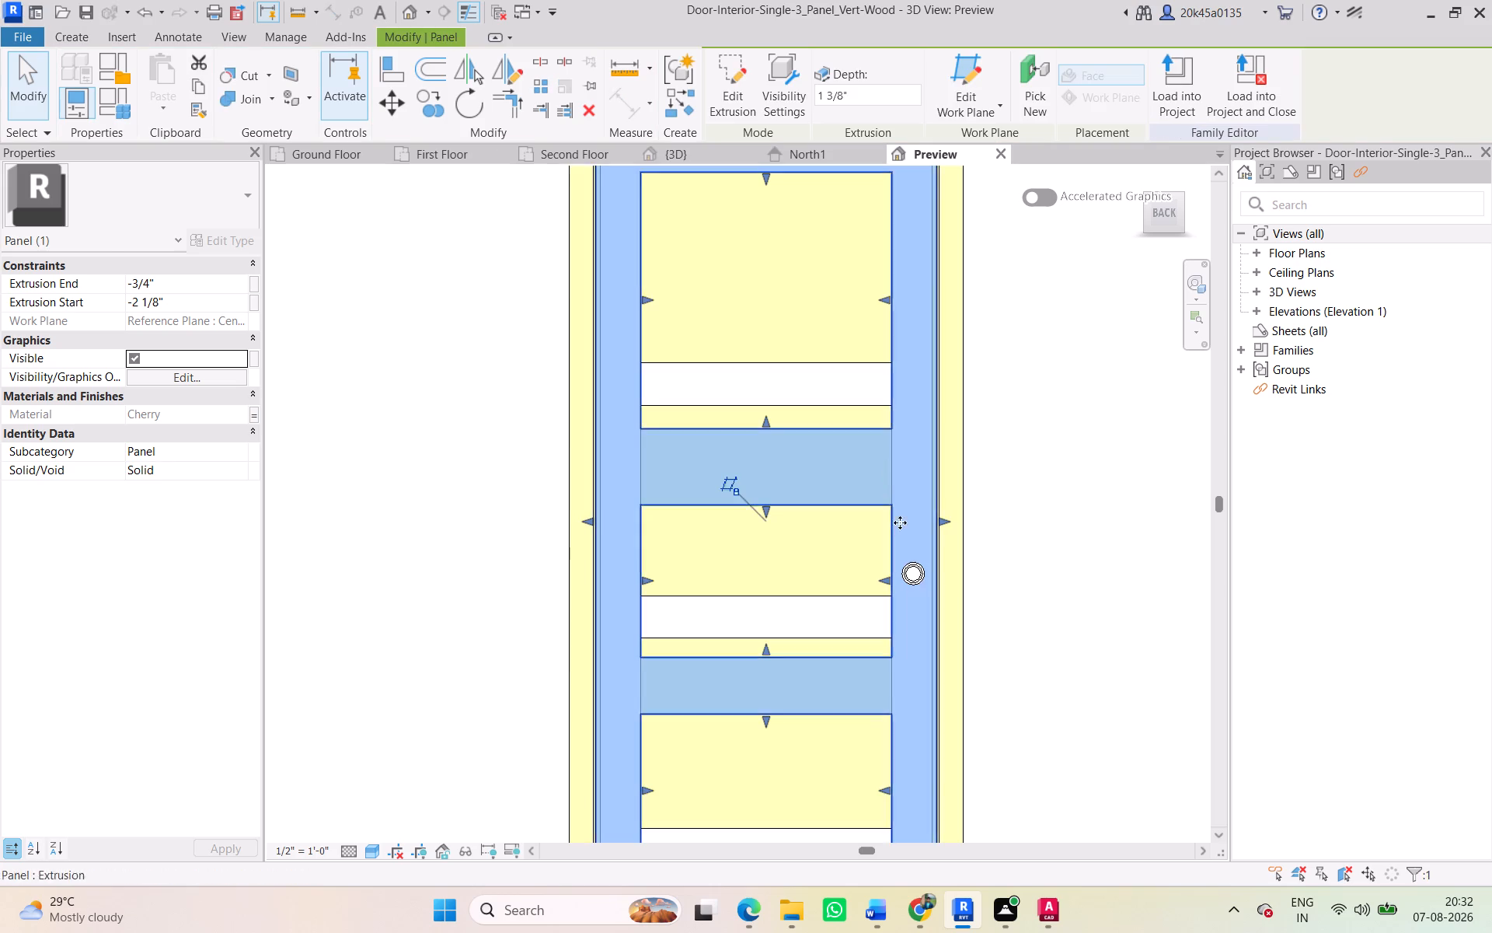
Examine the edited door panel from back and front to see how the inset panels fit the changed openings.
scroll(964, 598, "down", 2)
left_click(1071, 489)
scroll(953, 534, "down", 2)
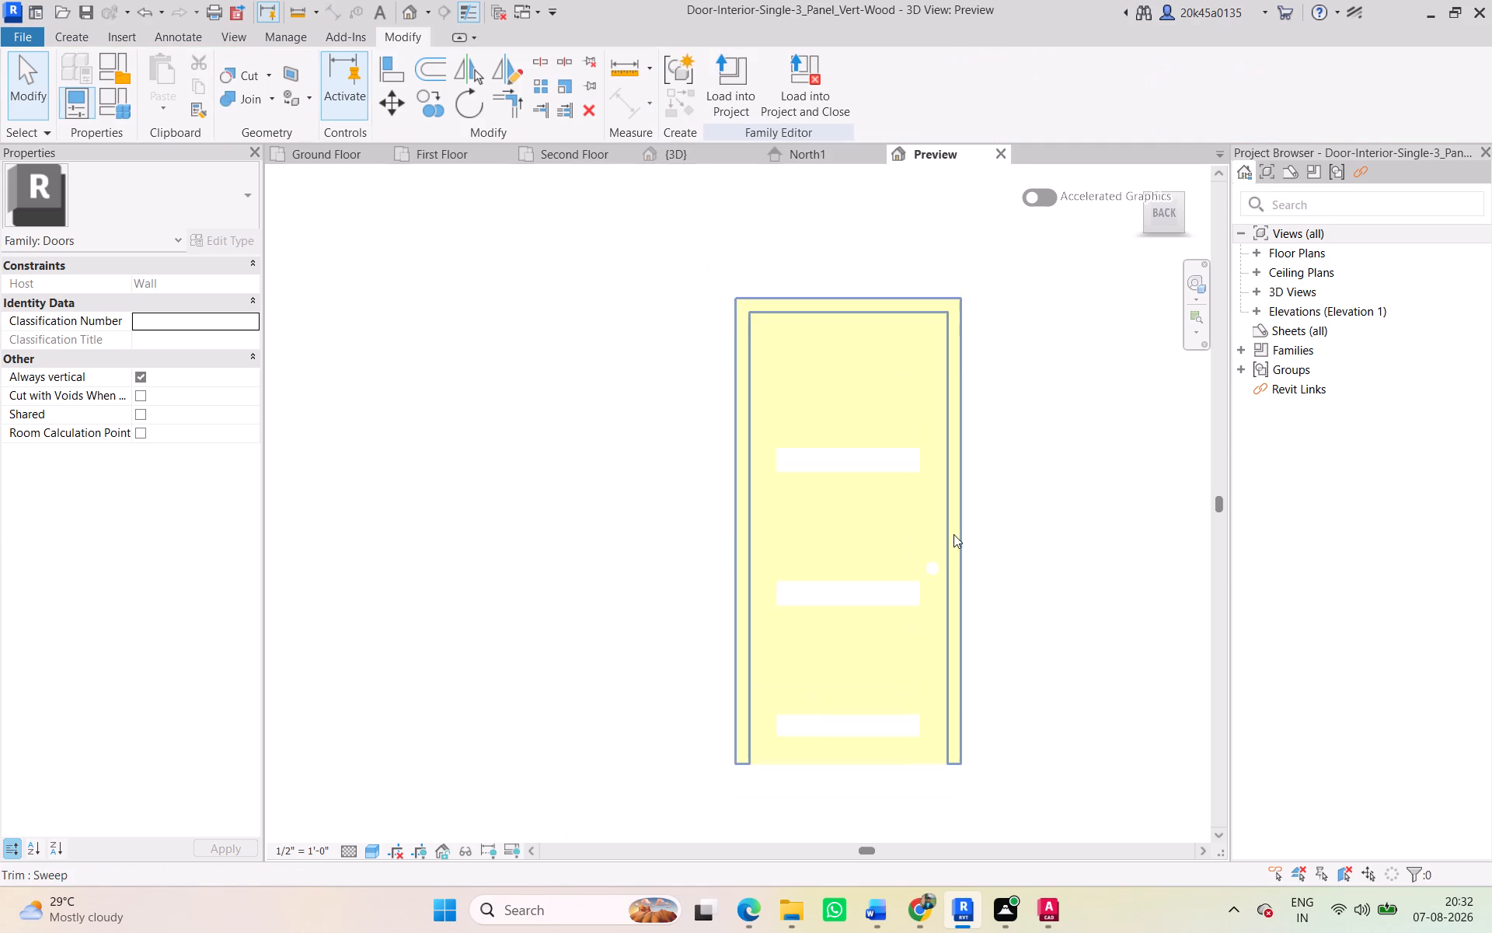
middle_click_drag(910, 536, 799, 526)
left_click(744, 439)
scroll(726, 445, "up", 4)
left_click(434, 425)
left_click(622, 451)
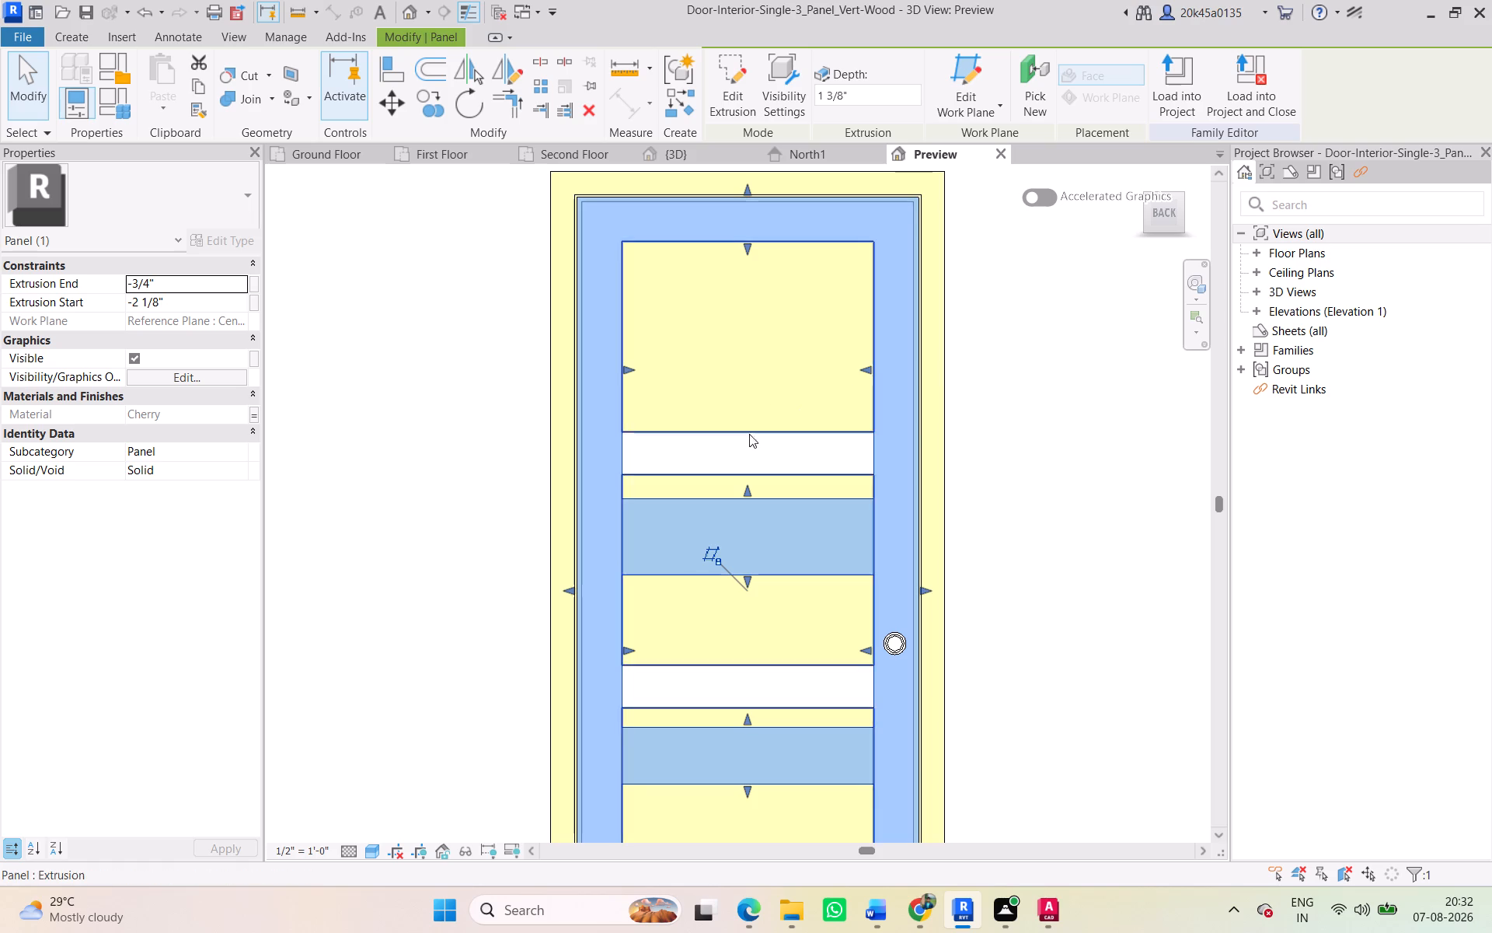
scroll(906, 461, "down", 4)
middle_click_drag(988, 489, 708, 539, "shift")
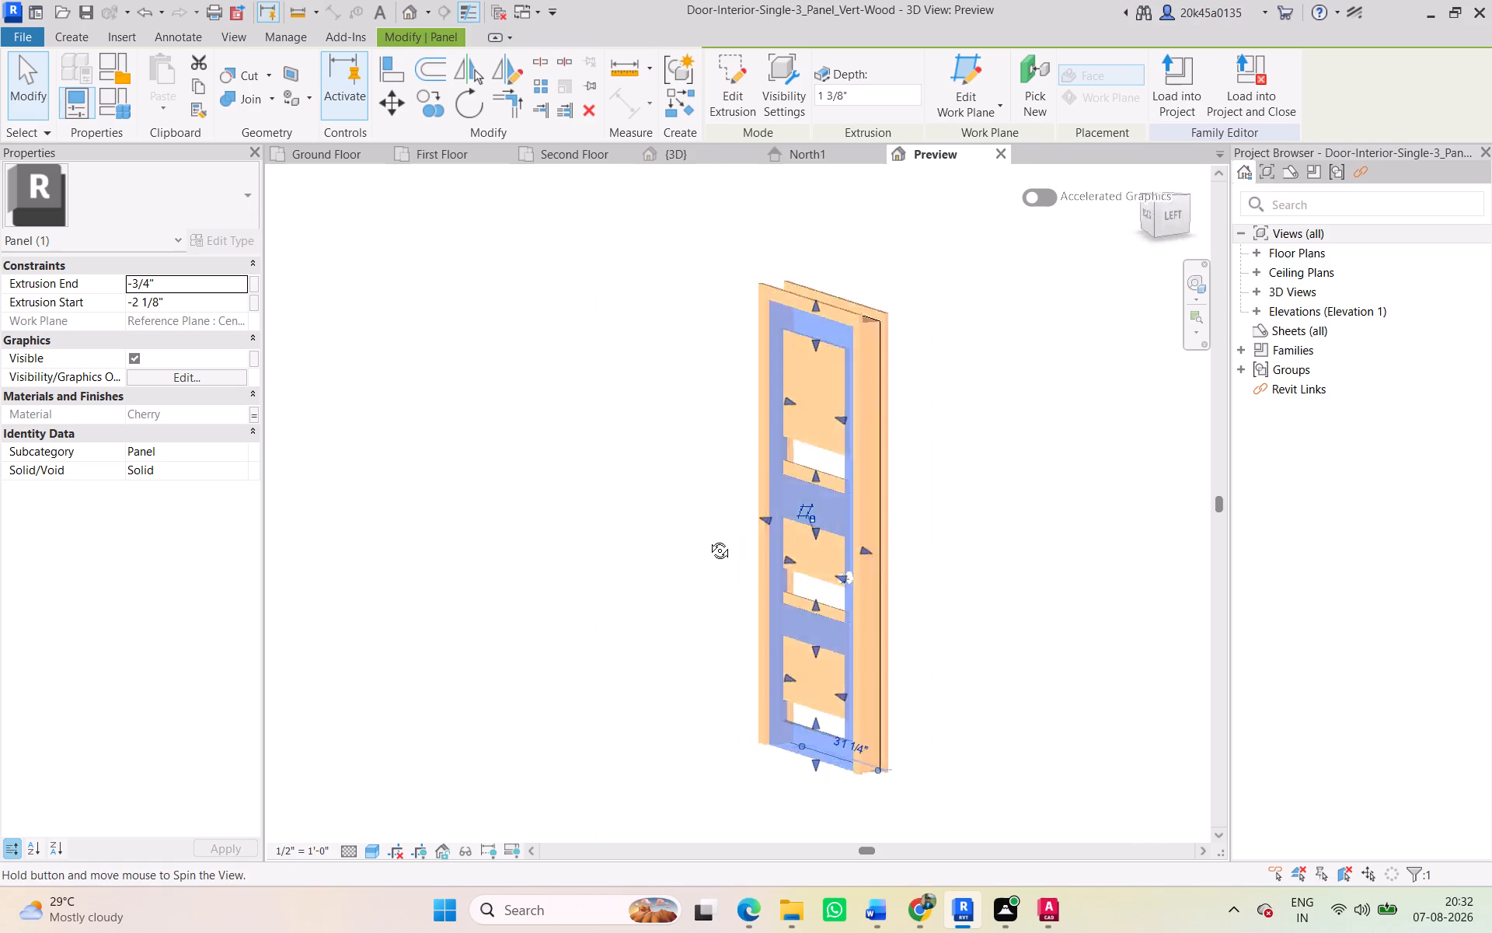
middle_click_drag(708, 539, 410, 543, "shift")
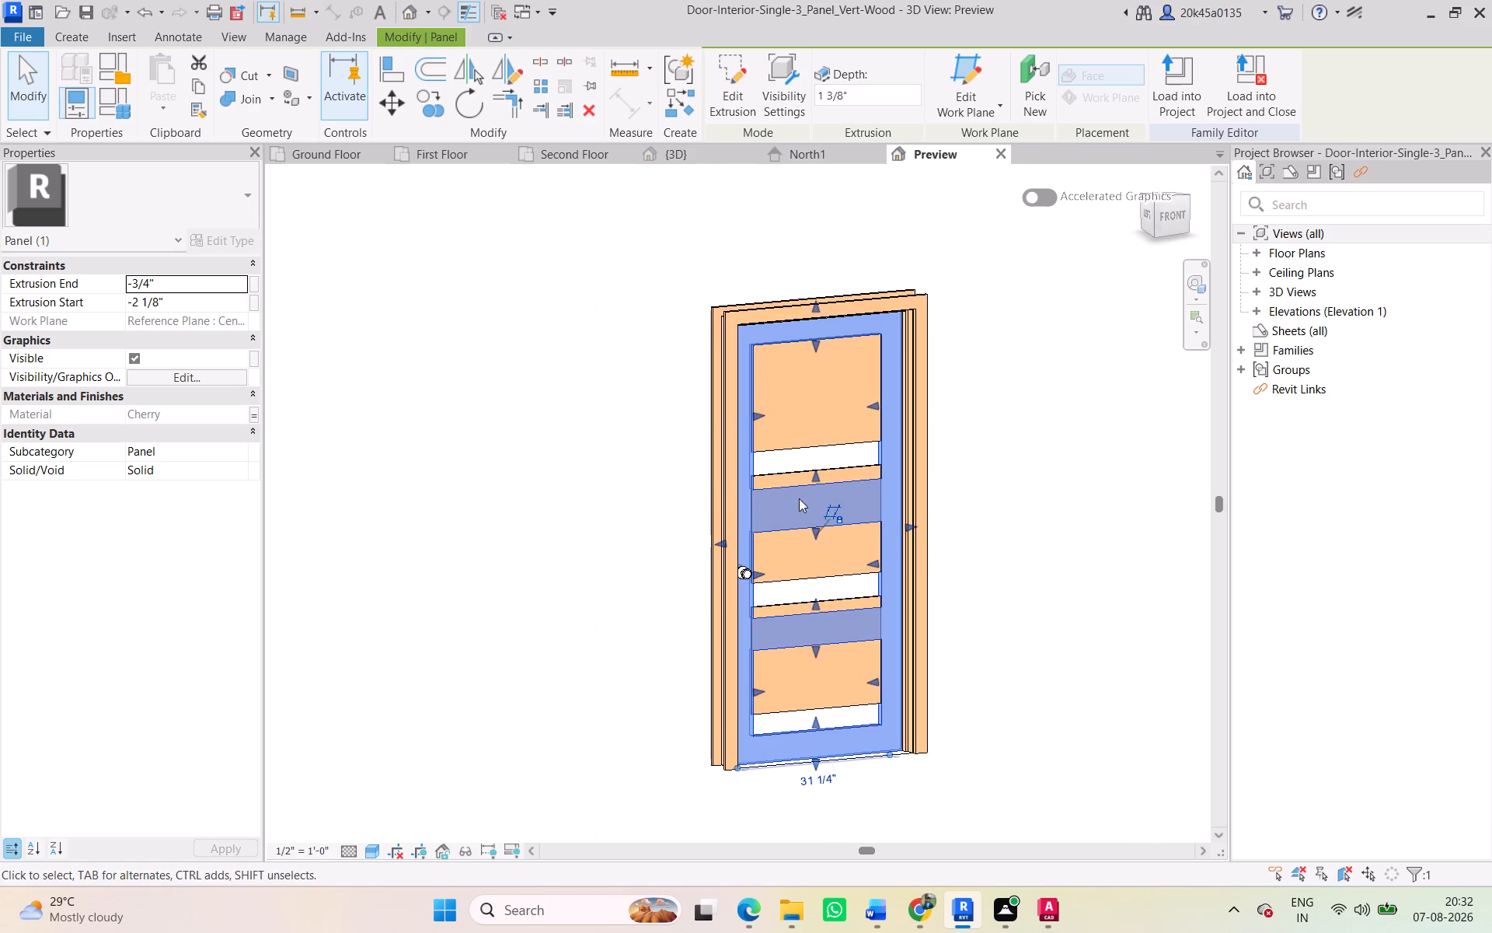
scroll(819, 473, "up", 3)
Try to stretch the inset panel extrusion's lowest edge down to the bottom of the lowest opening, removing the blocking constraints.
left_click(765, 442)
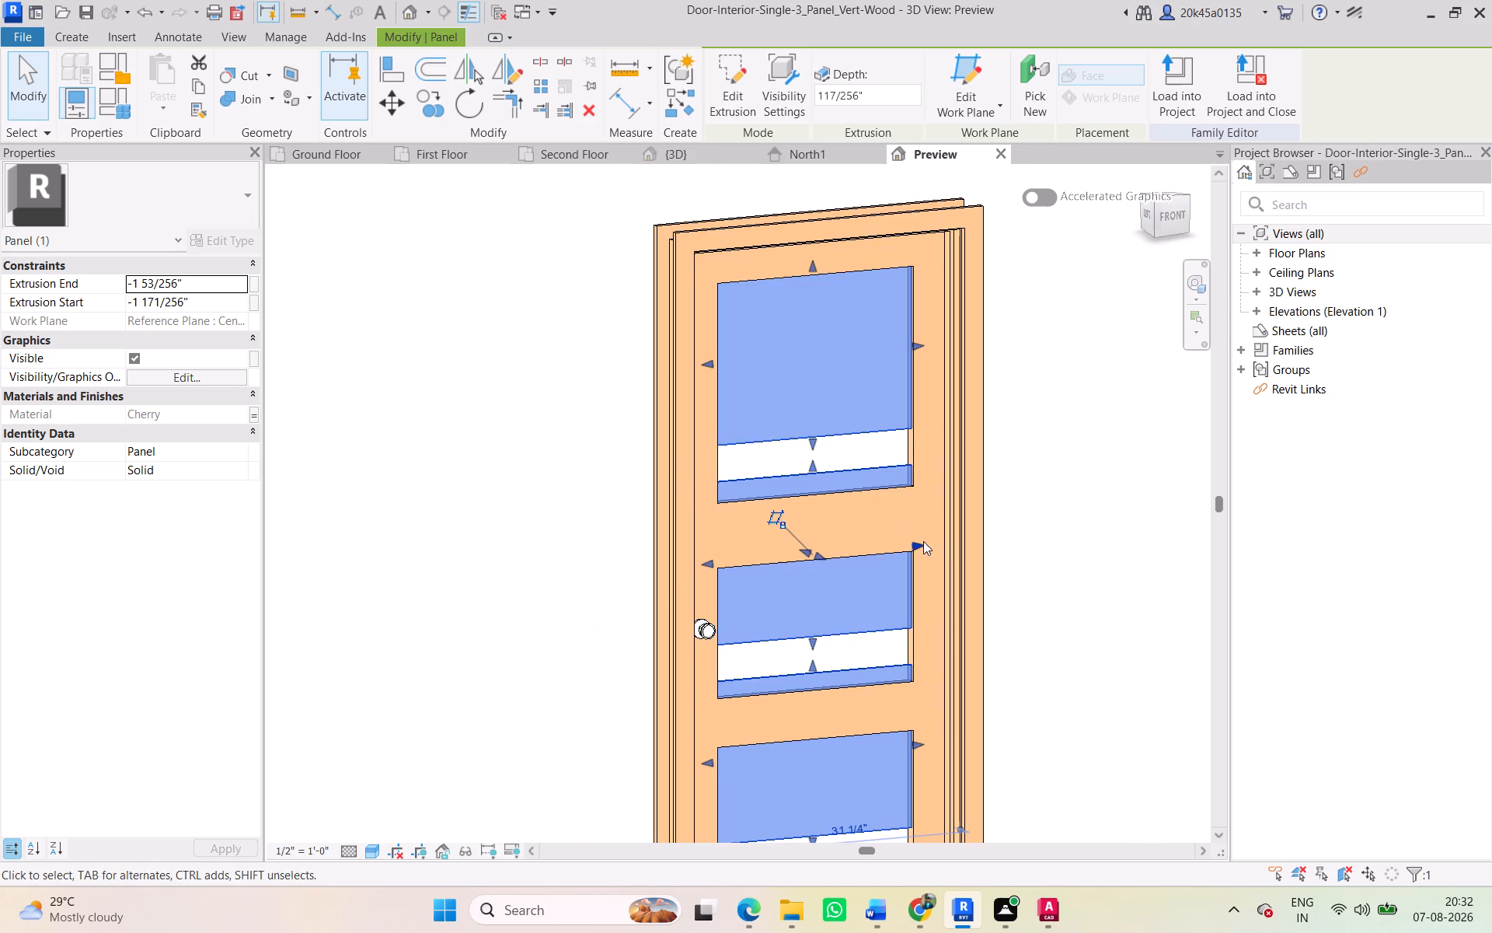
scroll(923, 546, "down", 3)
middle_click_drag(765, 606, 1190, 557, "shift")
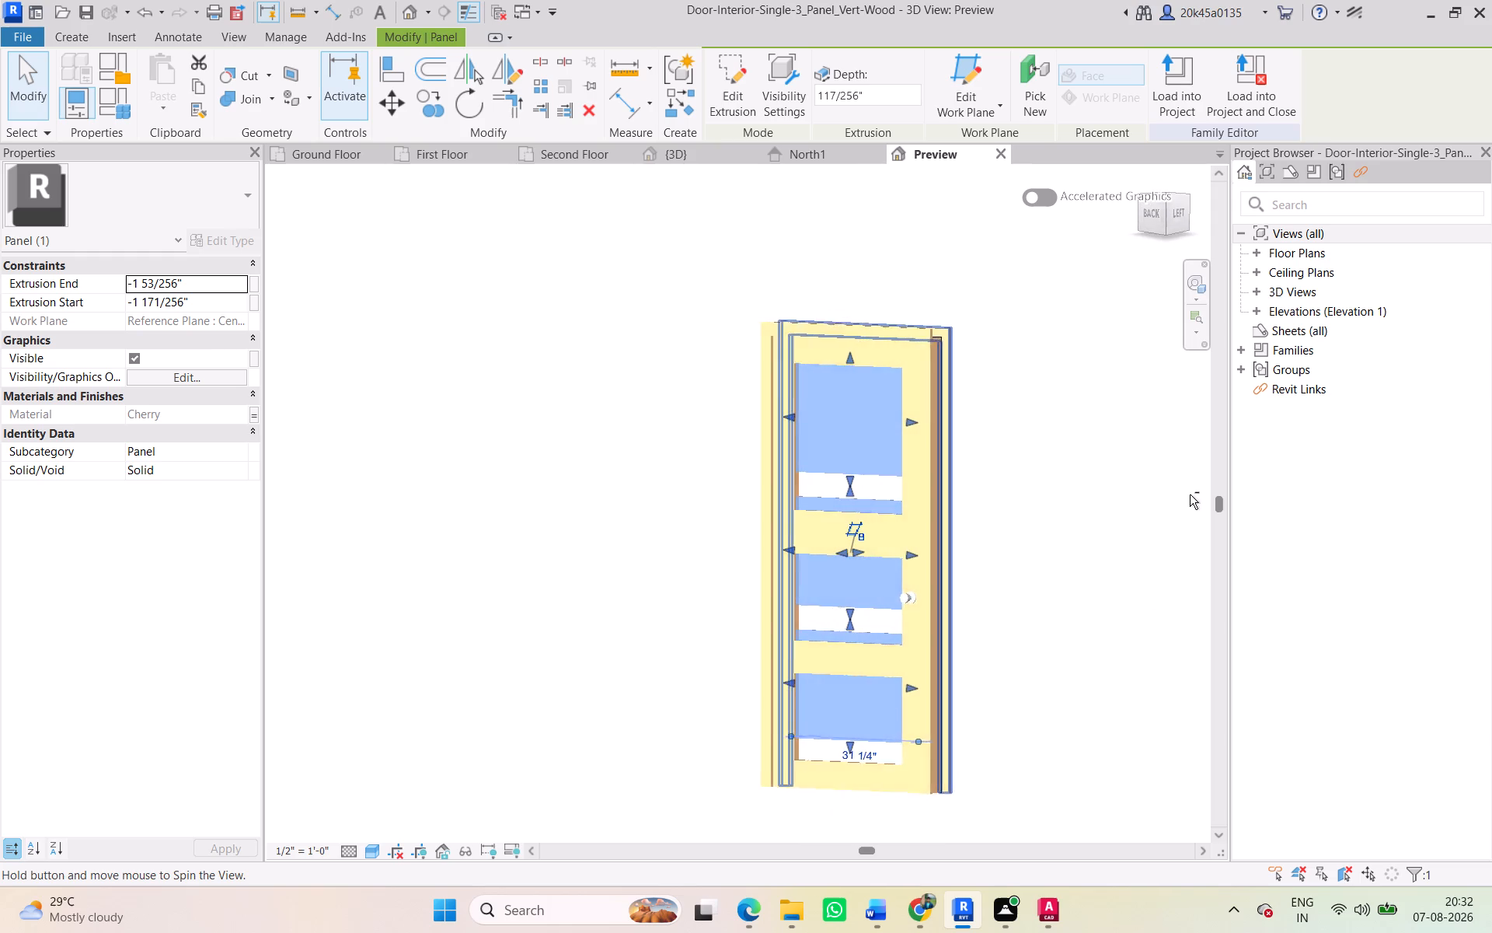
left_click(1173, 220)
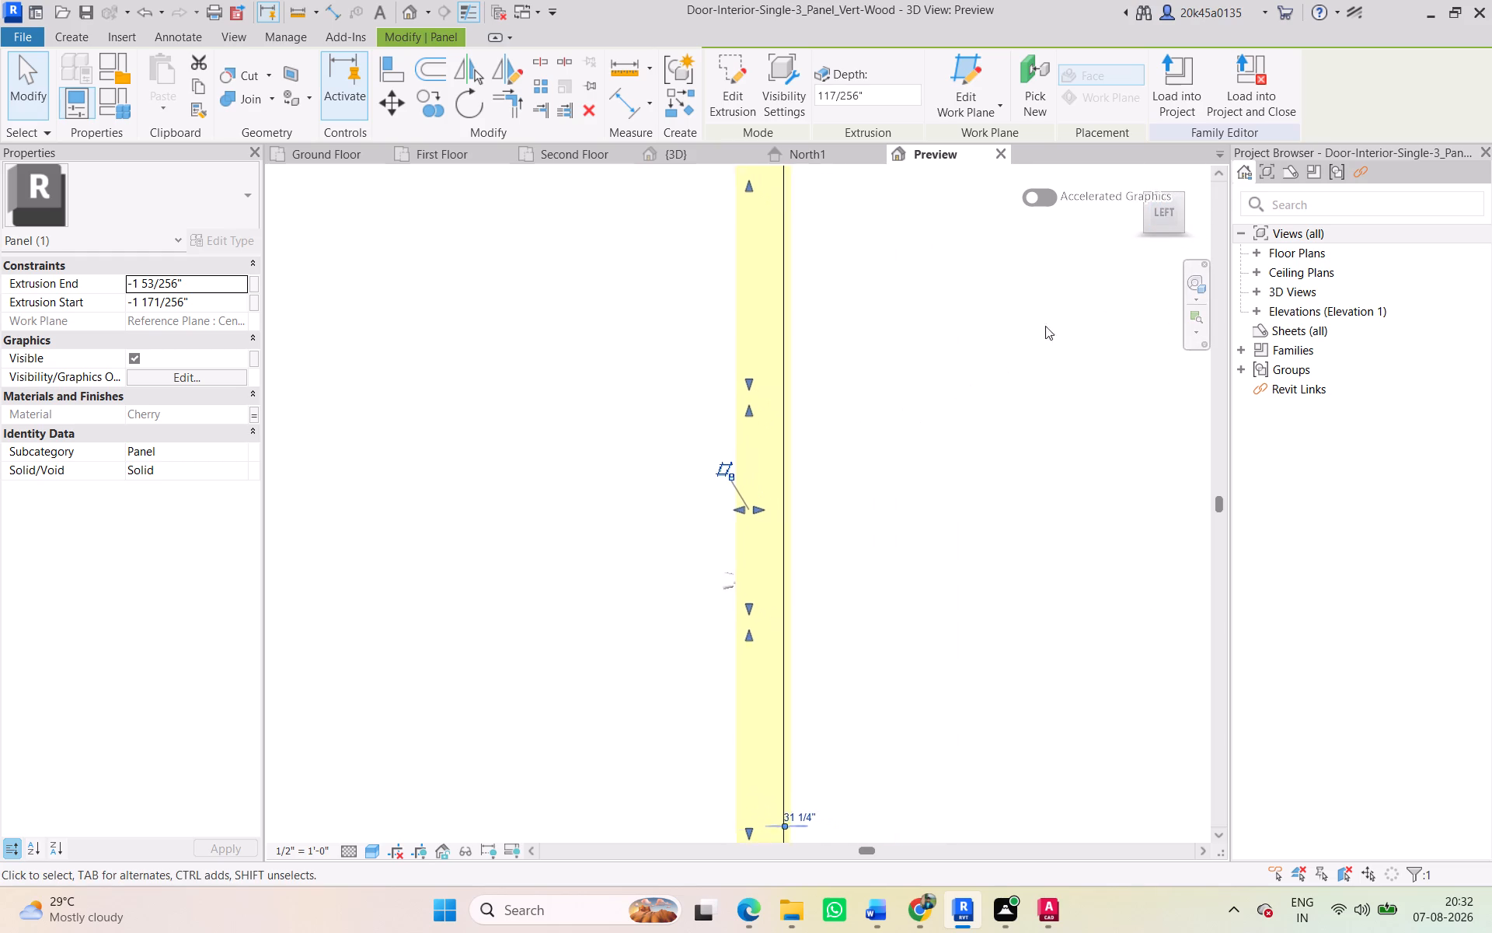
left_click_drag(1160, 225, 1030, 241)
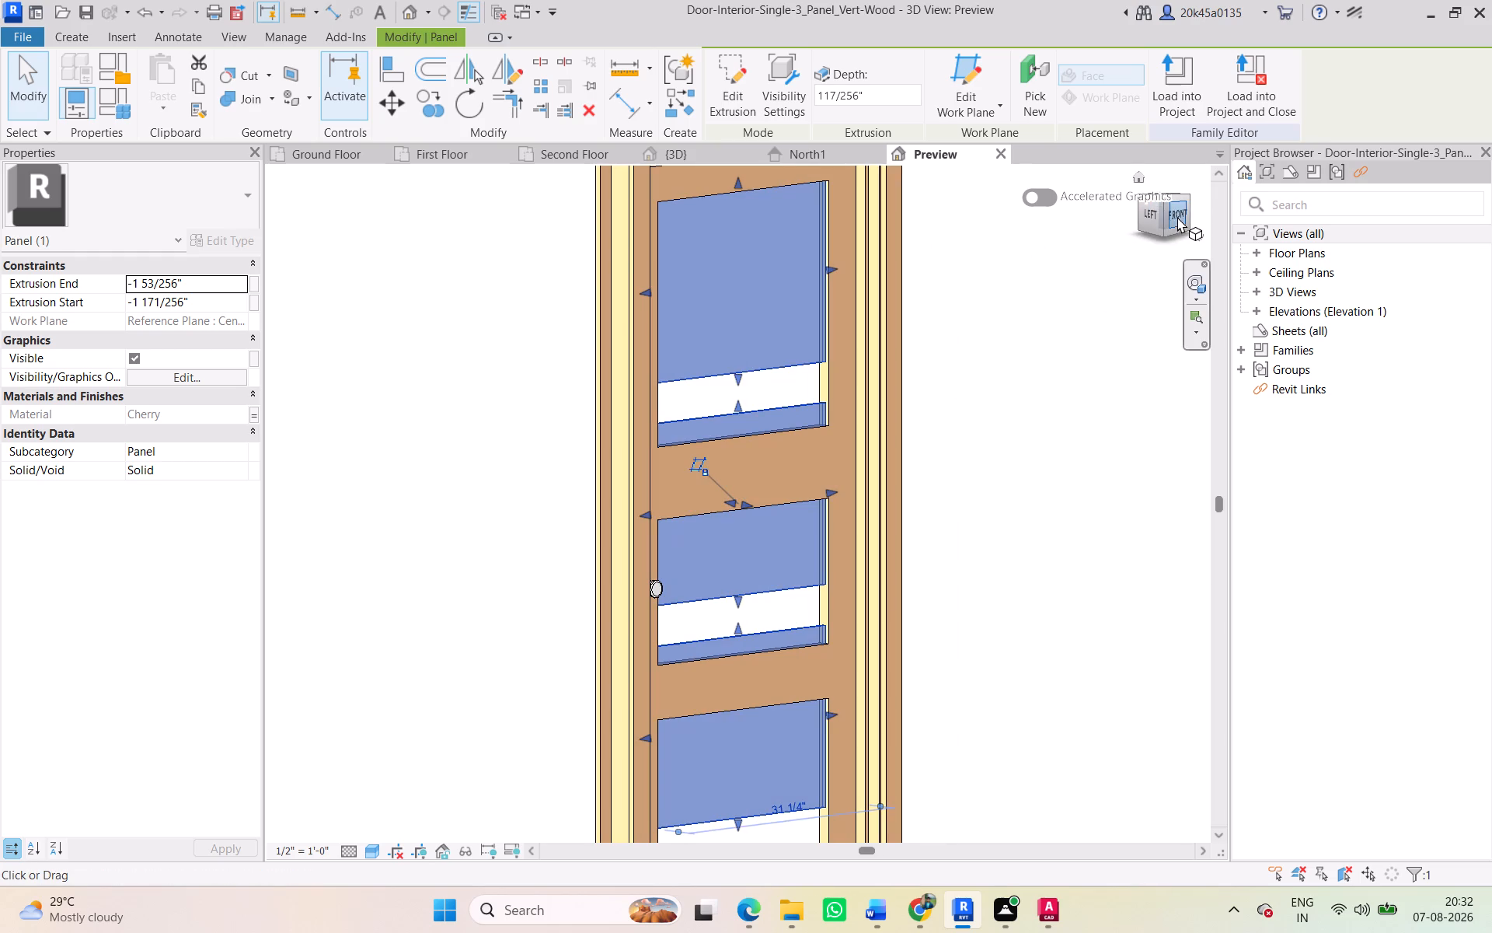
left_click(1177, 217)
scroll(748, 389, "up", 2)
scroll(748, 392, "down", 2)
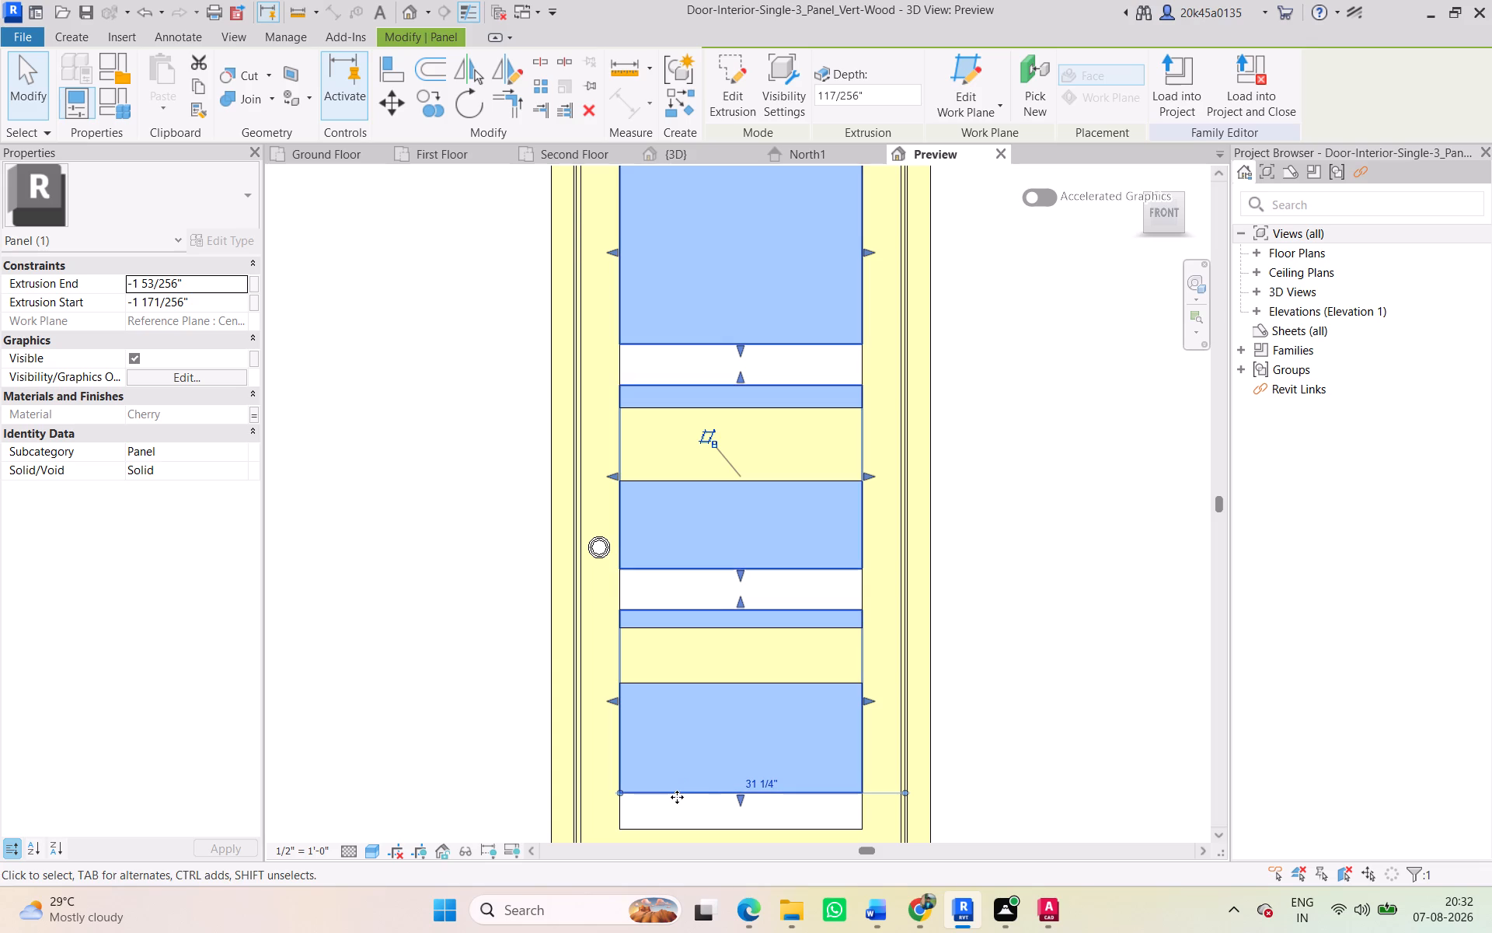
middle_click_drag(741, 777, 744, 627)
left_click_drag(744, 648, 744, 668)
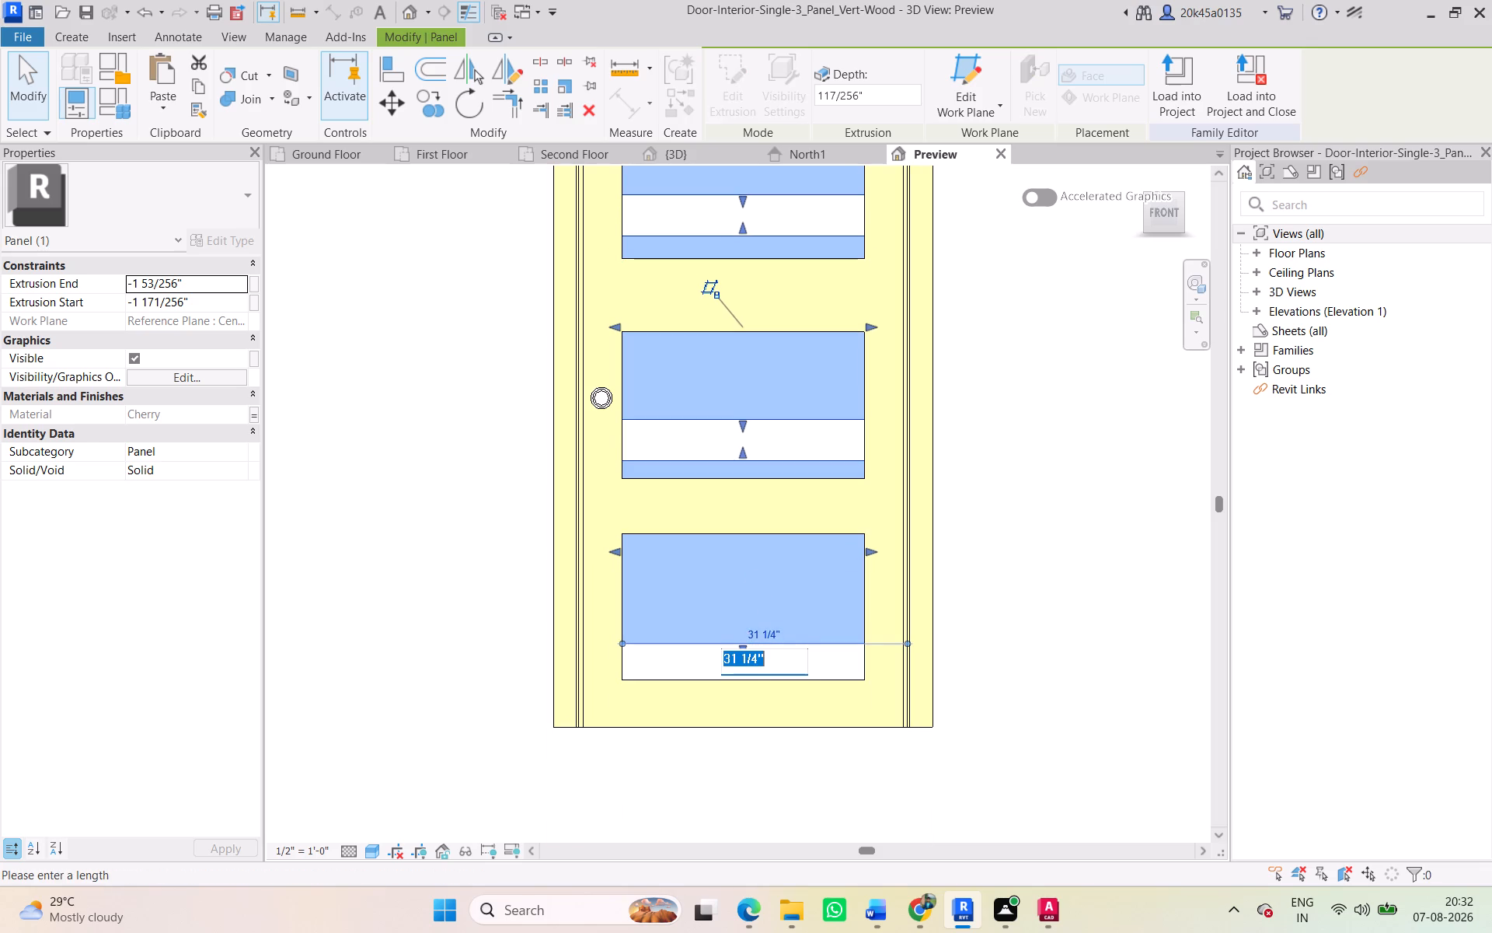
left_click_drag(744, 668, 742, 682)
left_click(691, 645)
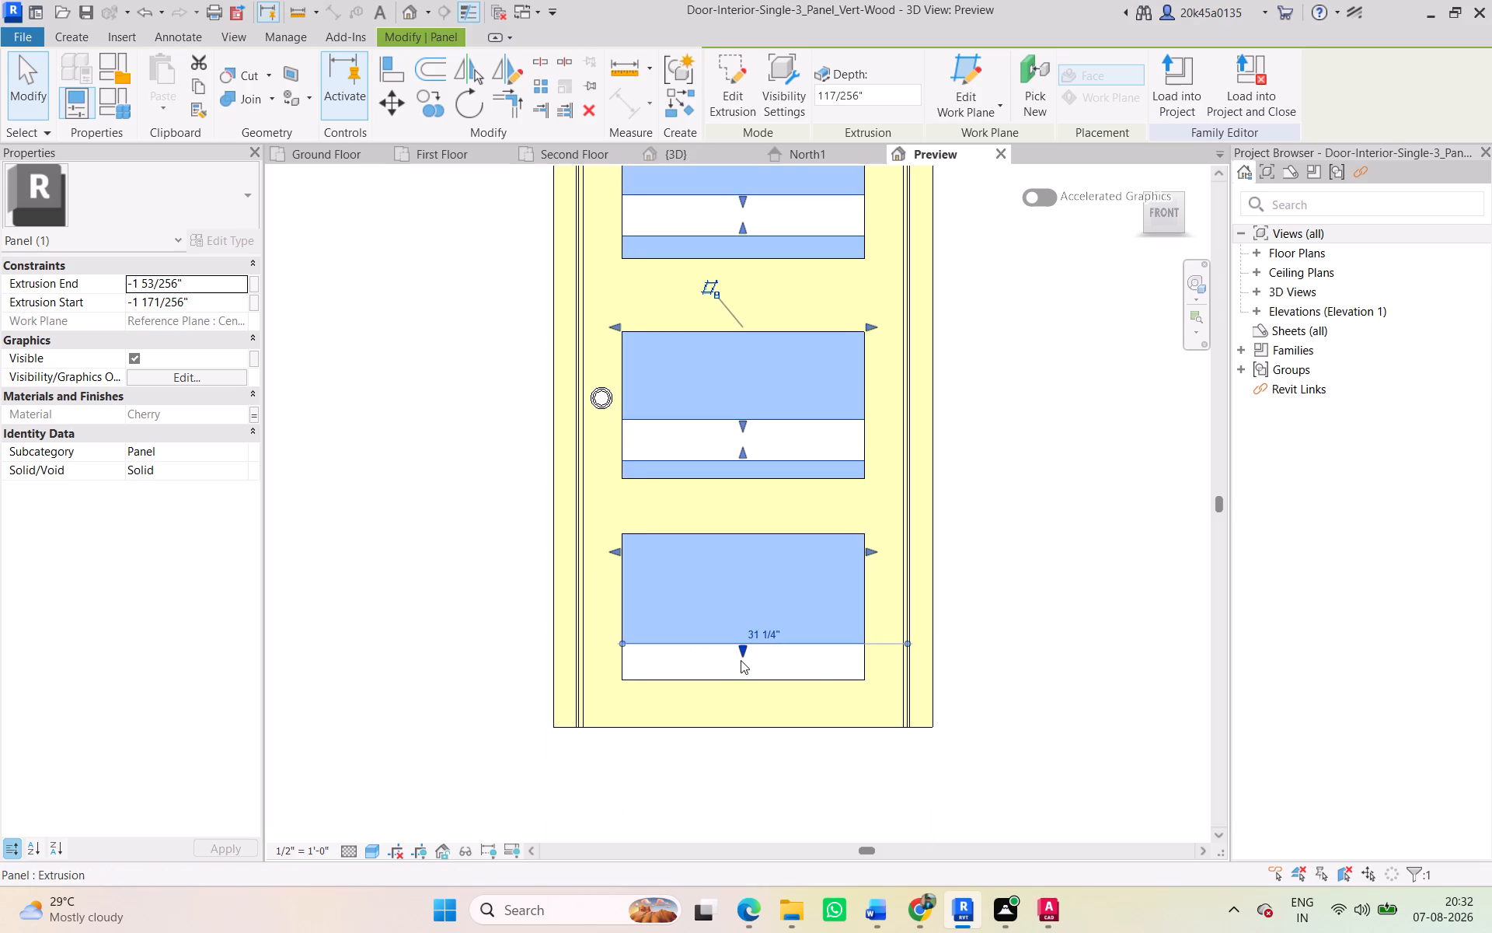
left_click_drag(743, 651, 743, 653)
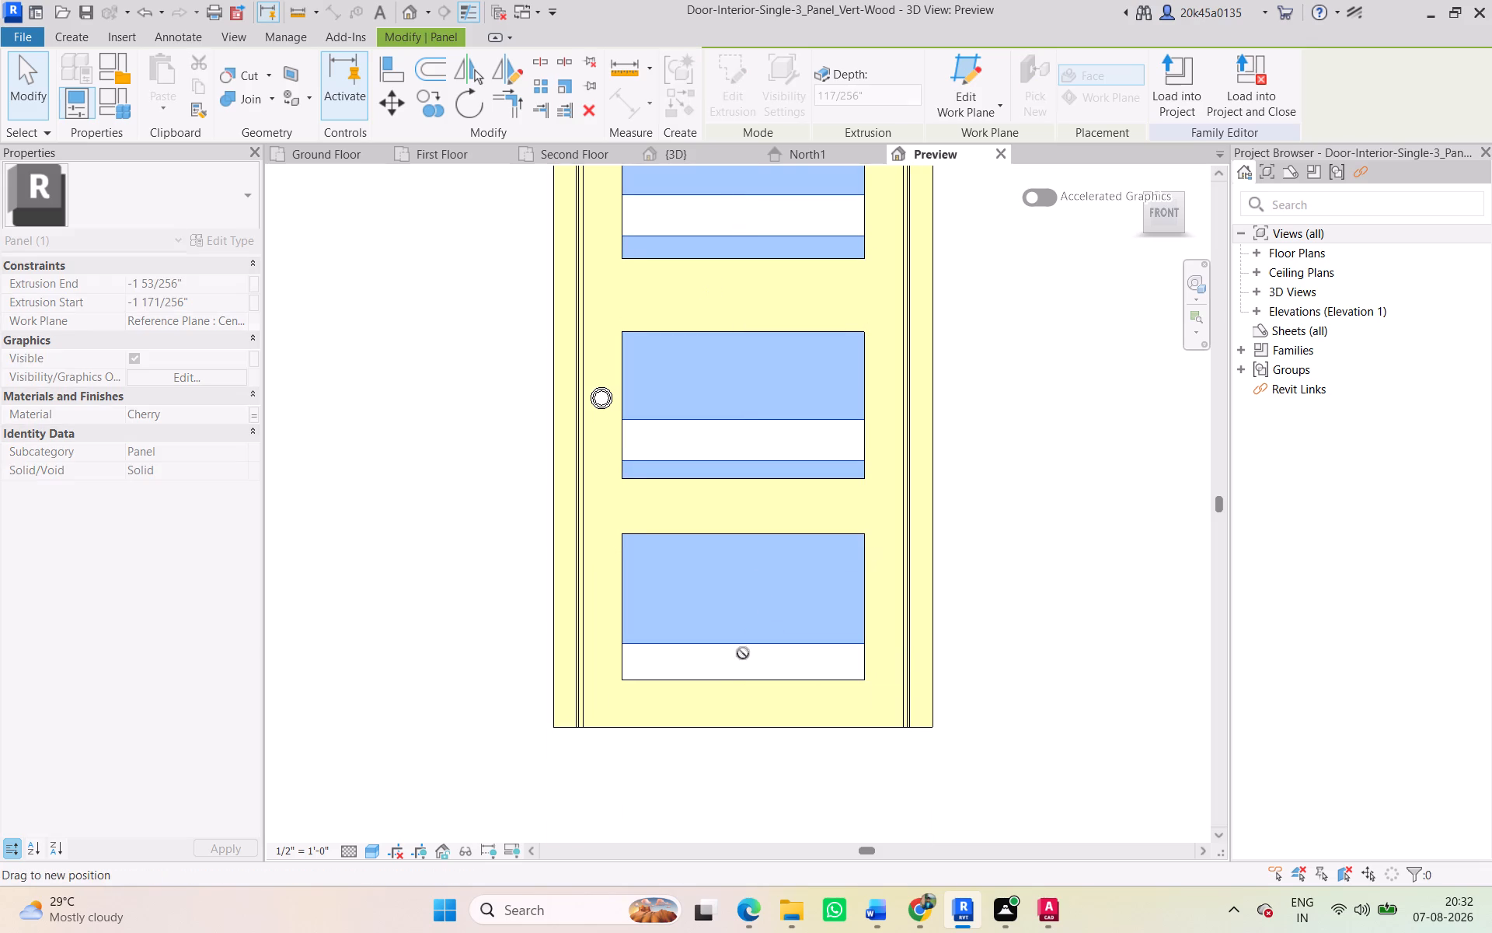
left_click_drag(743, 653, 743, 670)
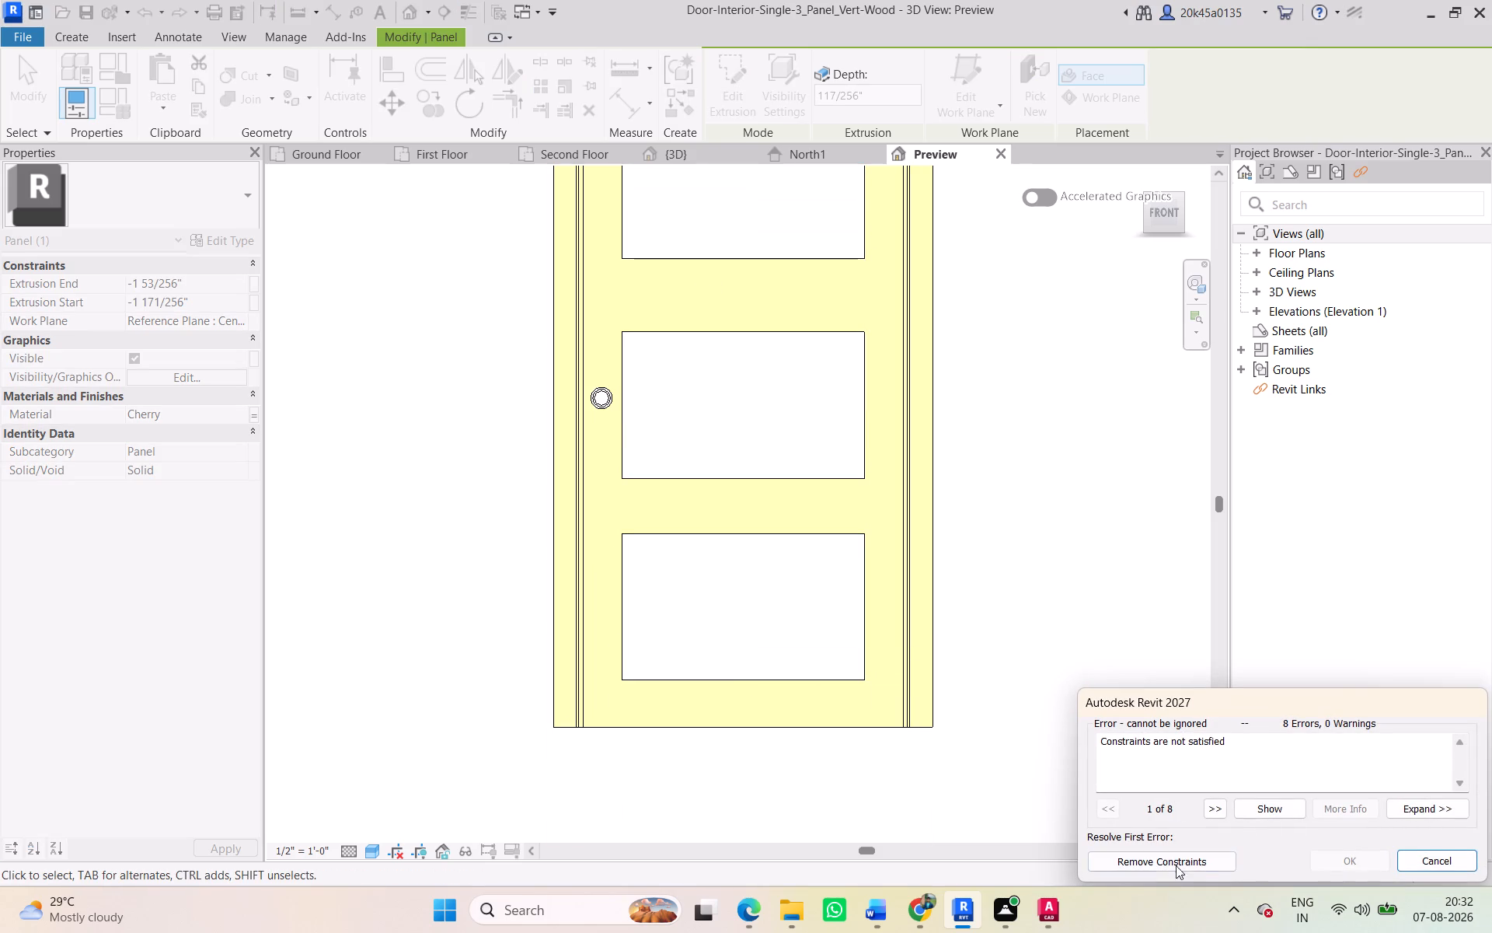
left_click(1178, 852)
Edit the inset panel extrusion's sketch and align the lowest panel's bottom edge with the lowest opening's bottom edge.
left_click(783, 636)
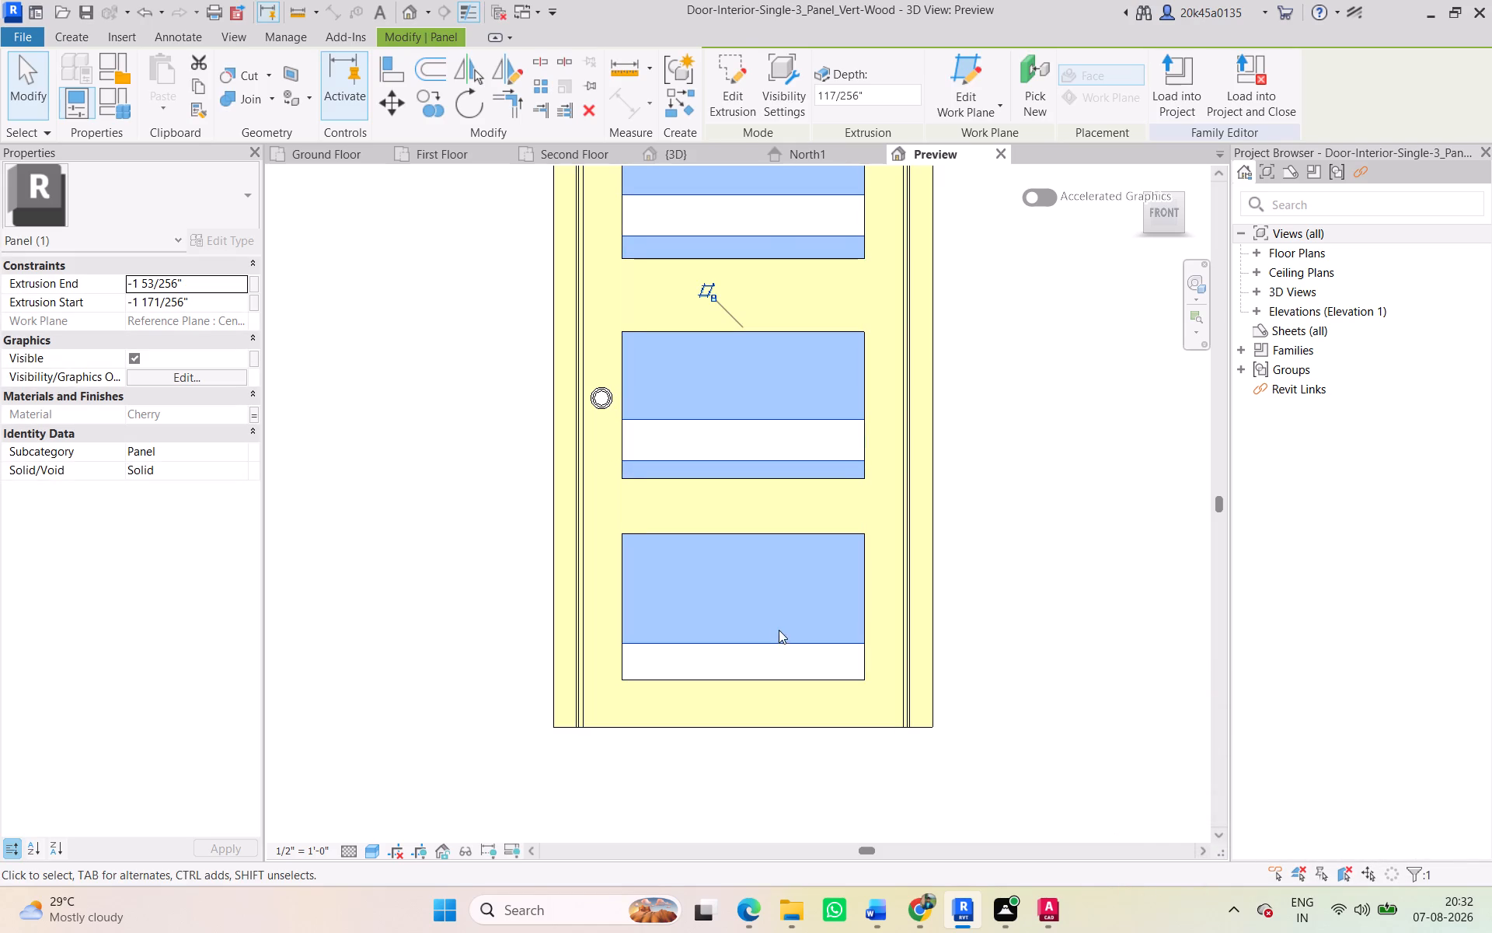
left_click(732, 85)
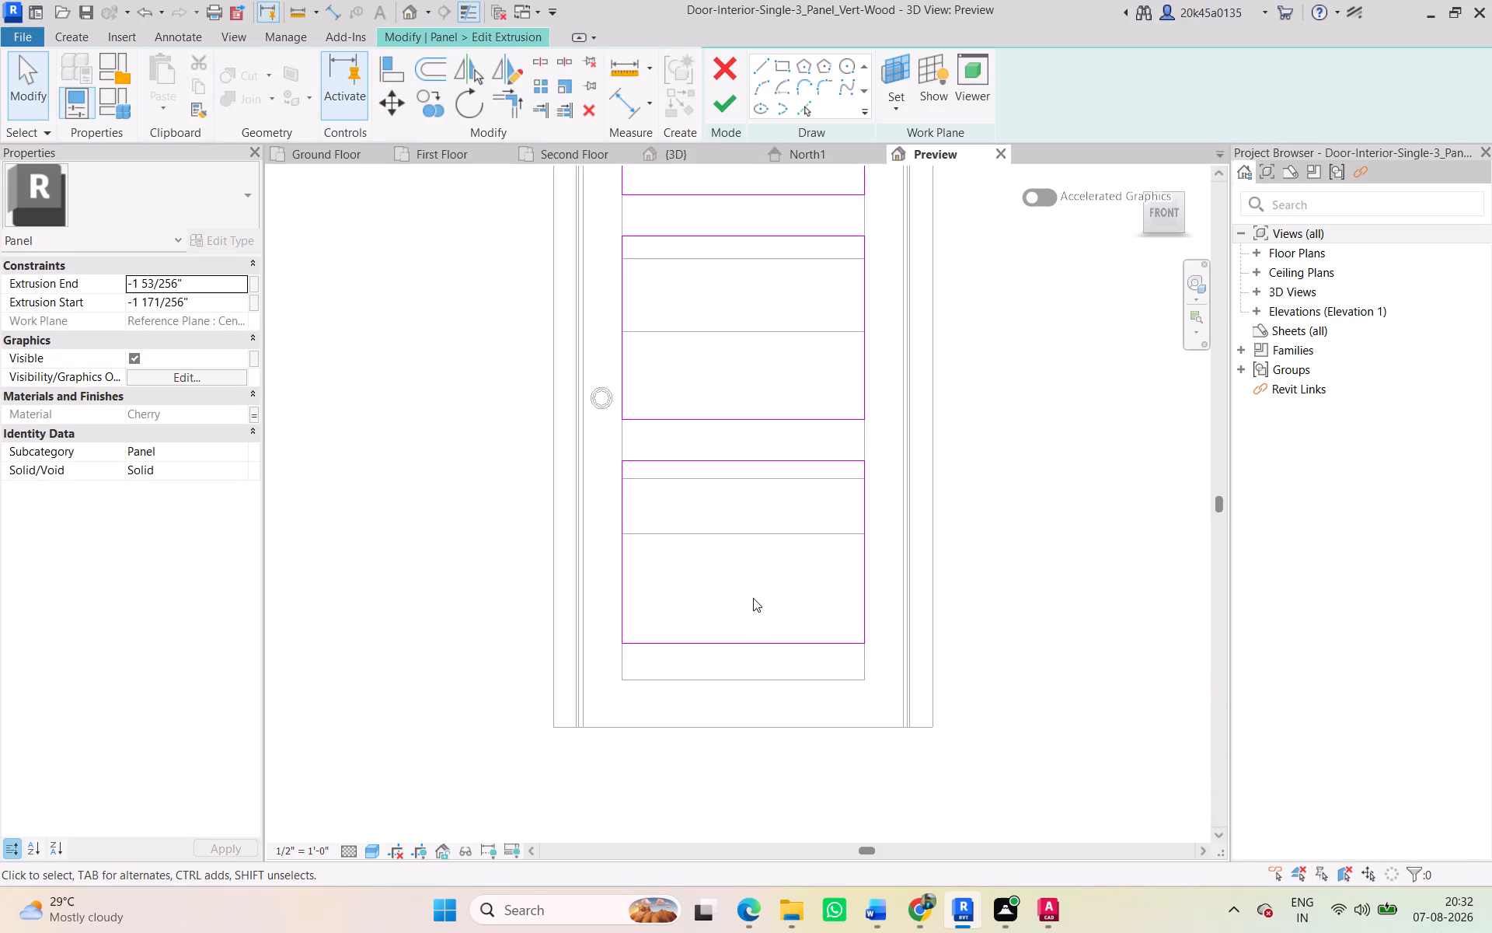
left_click(736, 640)
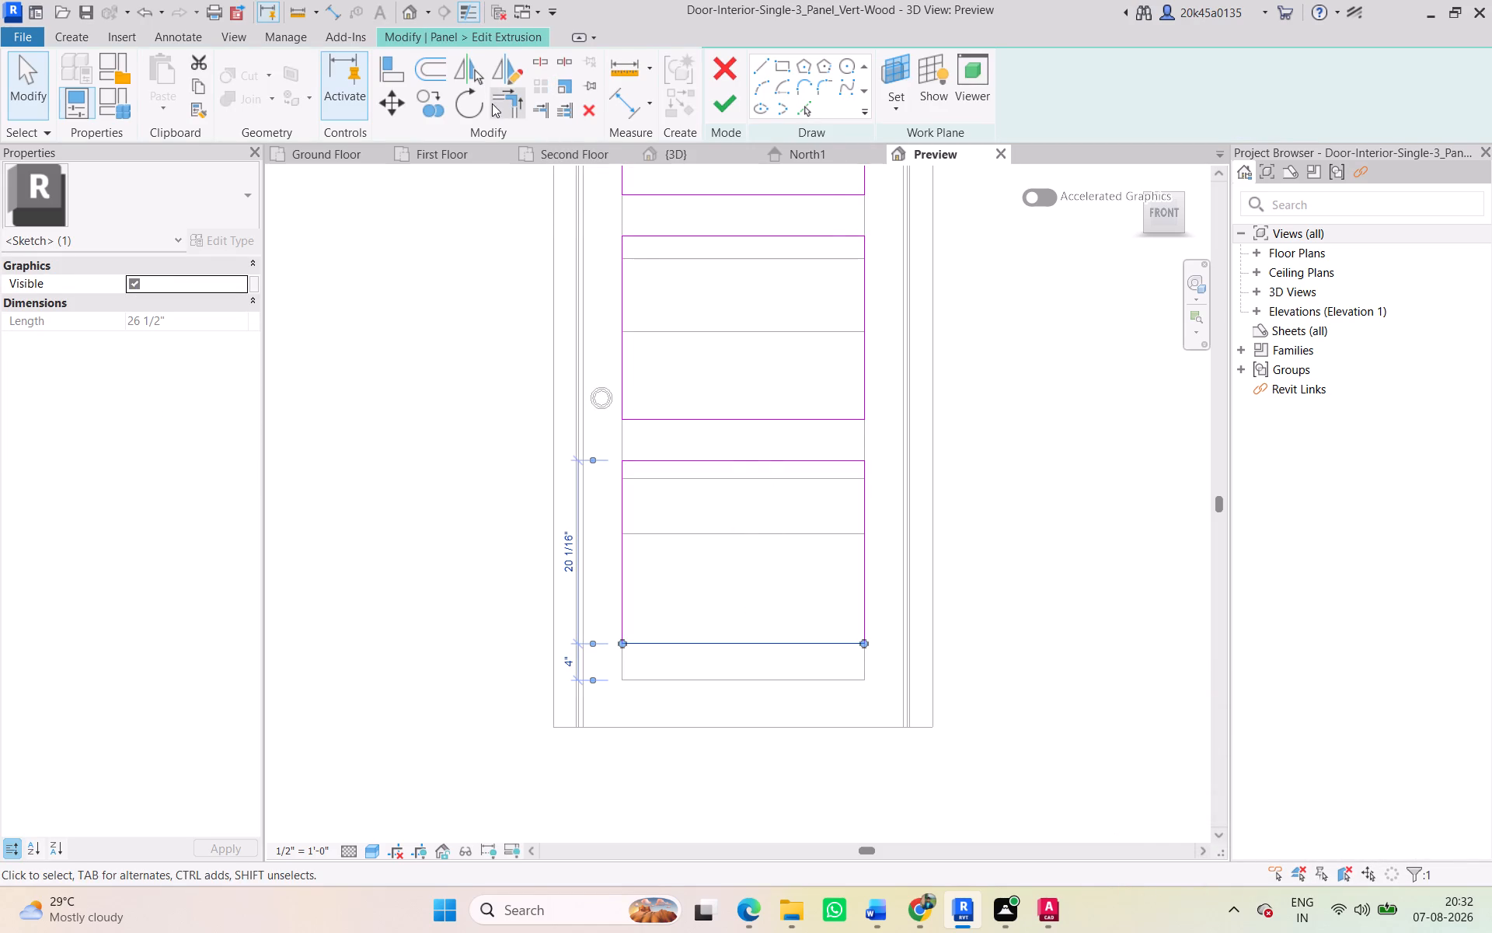
left_click(528, 107)
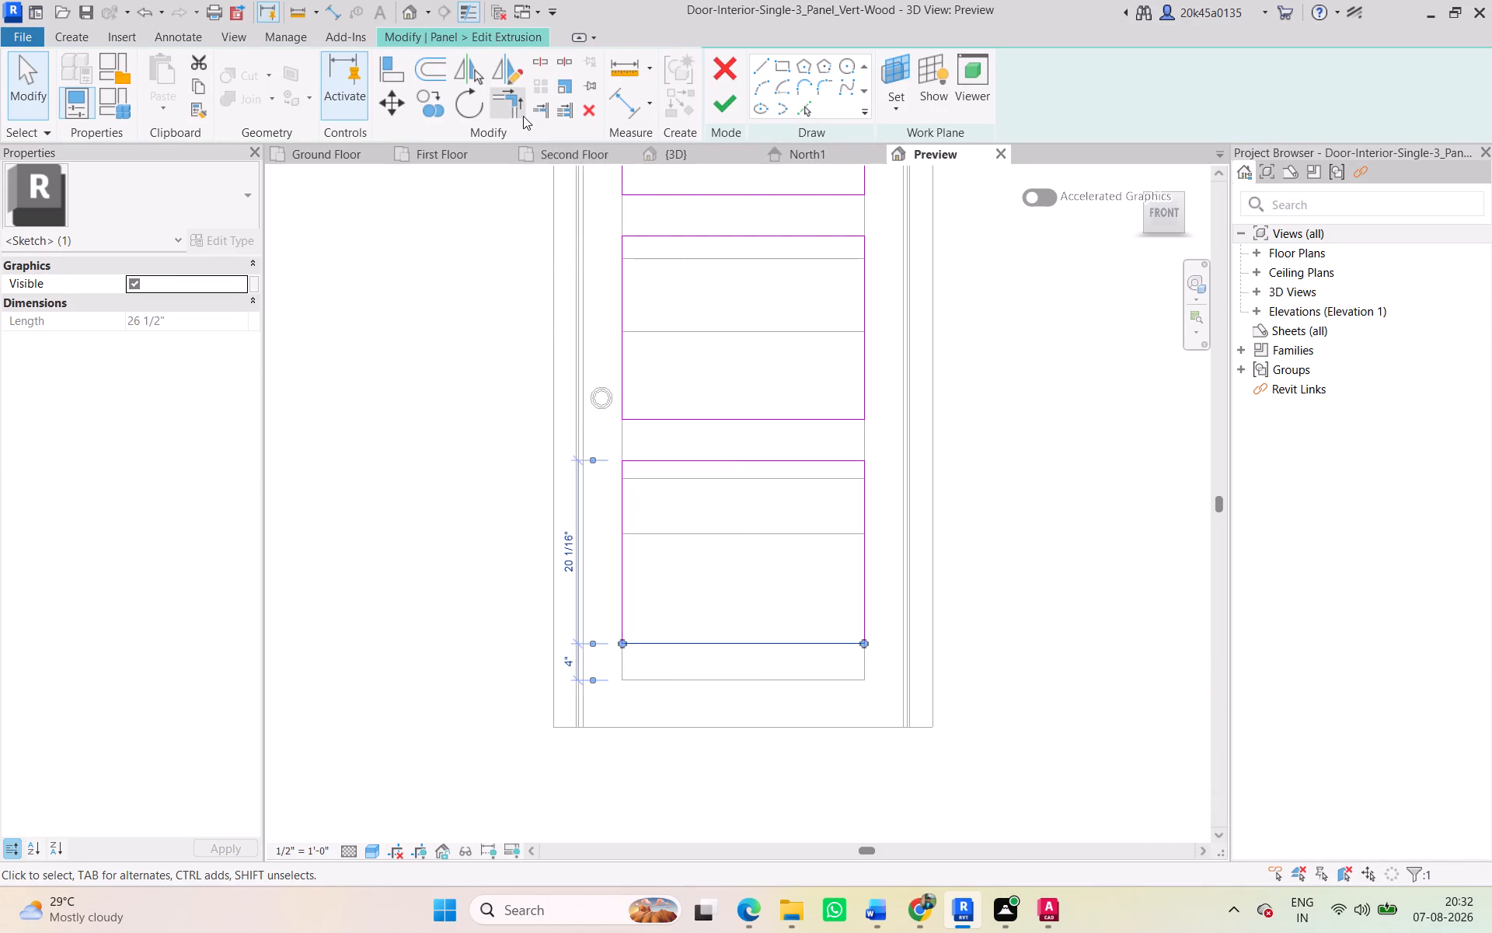
left_click(511, 110)
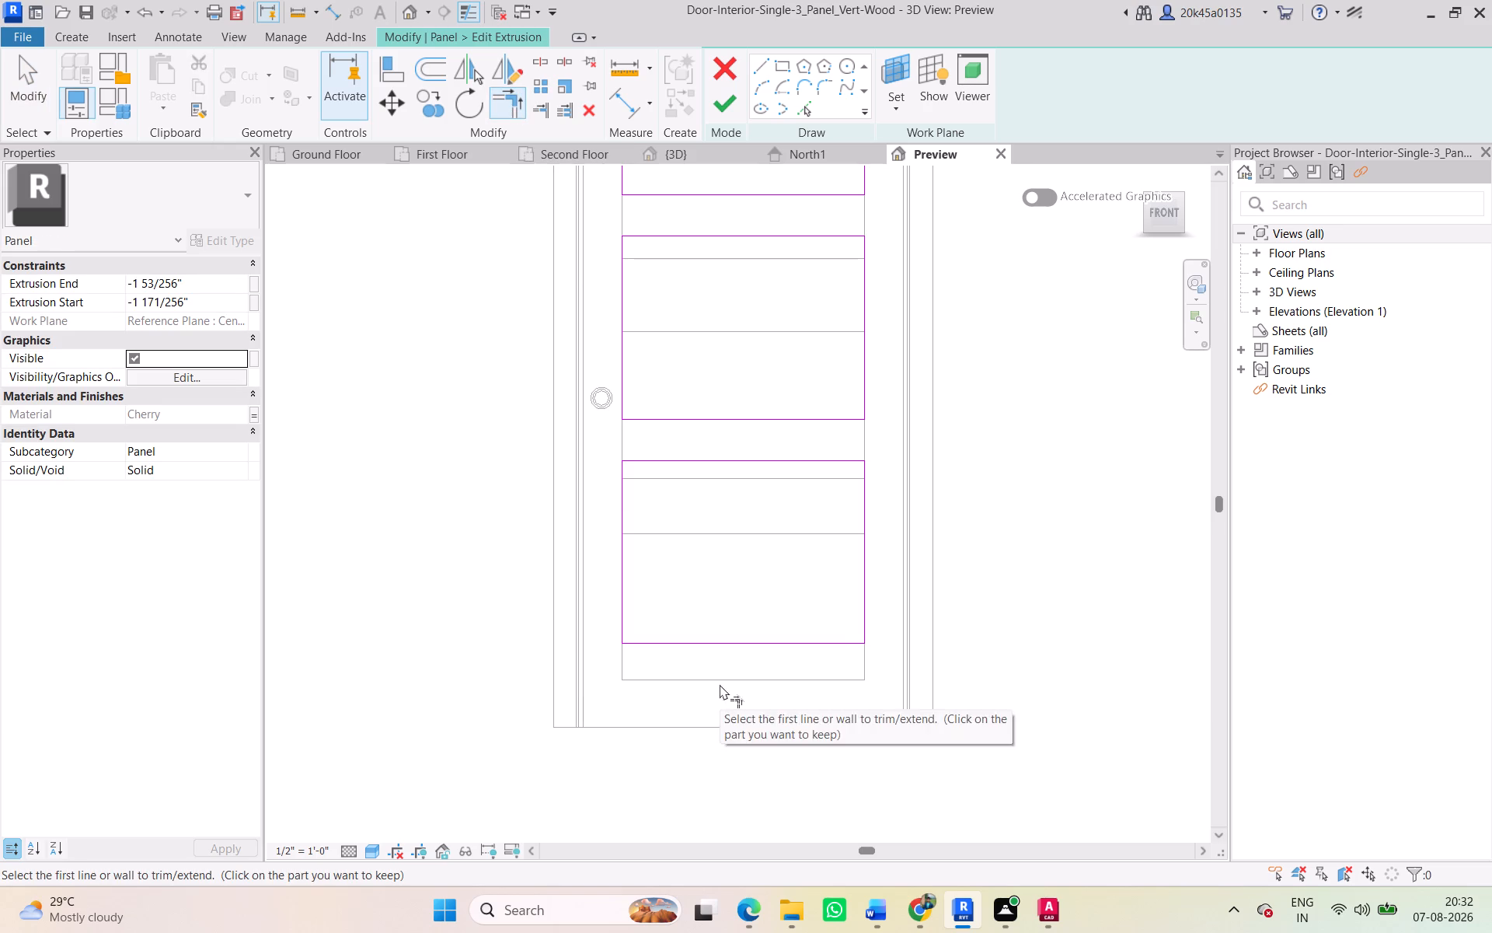
left_click(396, 58)
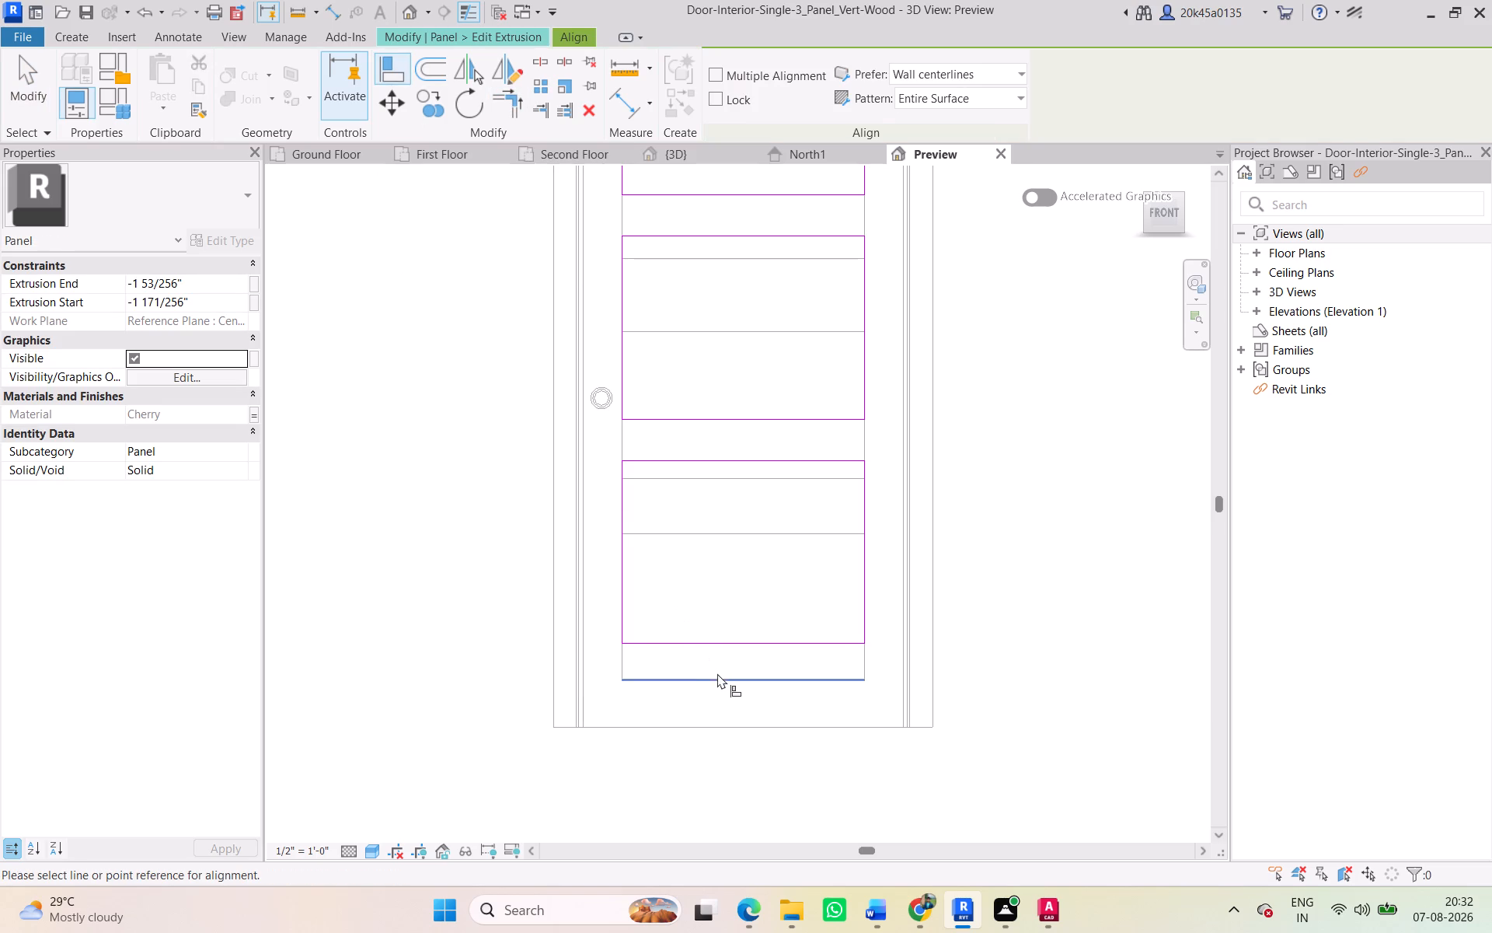
left_click(720, 678)
left_click(720, 645)
left_click(710, 533)
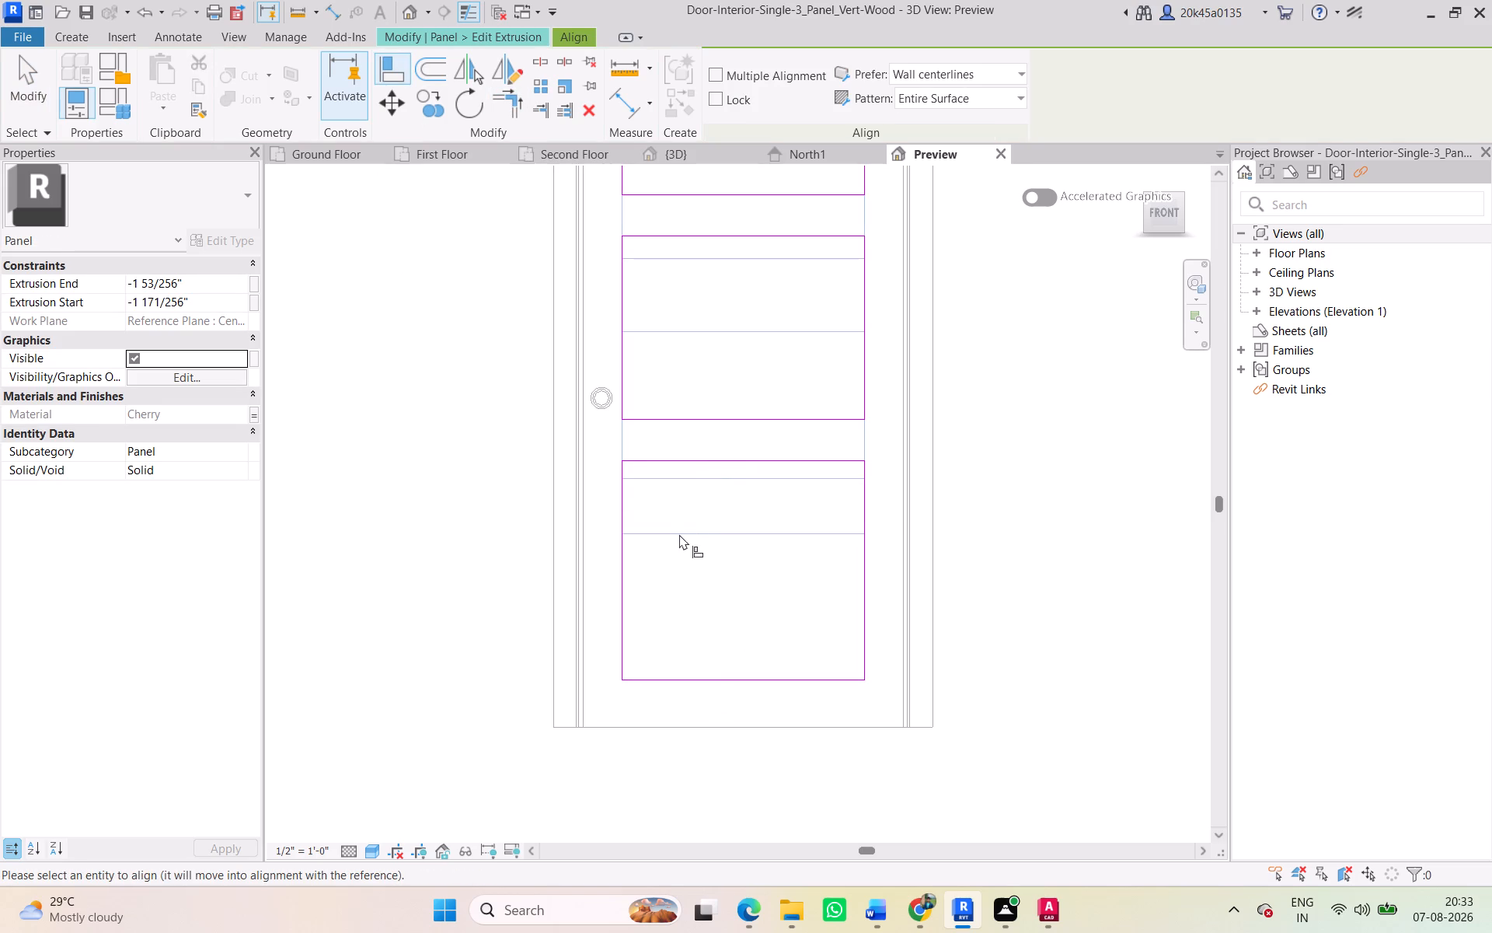
key("Escape")
Lower the lowest inset panel's top edge to the lowest opening's top, making it 16 1/16" tall and removing the blocking constraints.
left_click(687, 458)
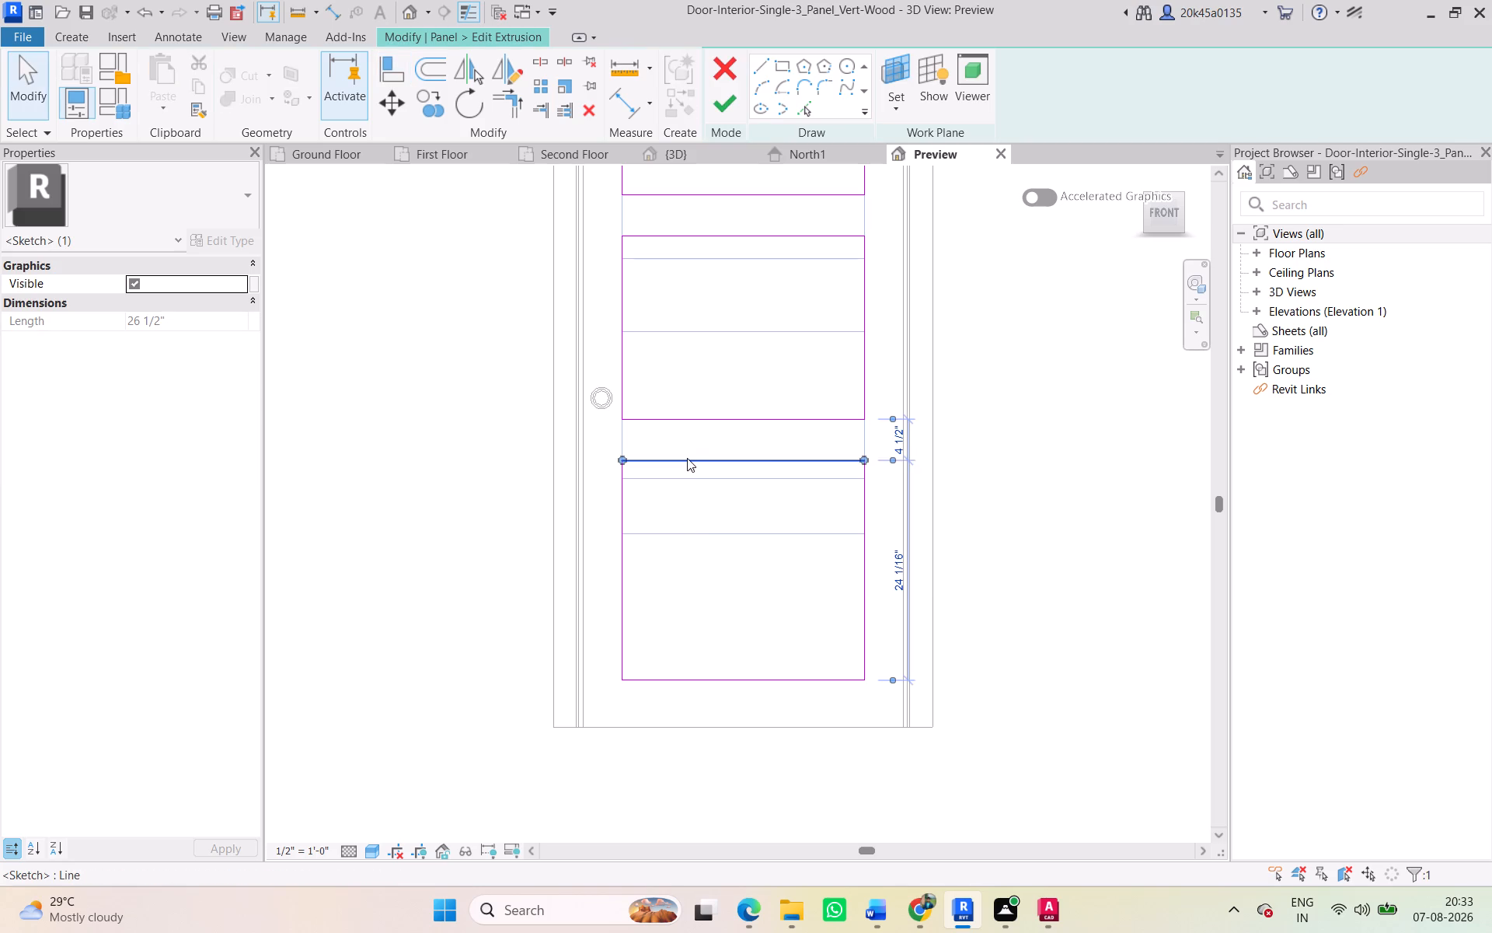
left_click_drag(688, 455, 690, 529)
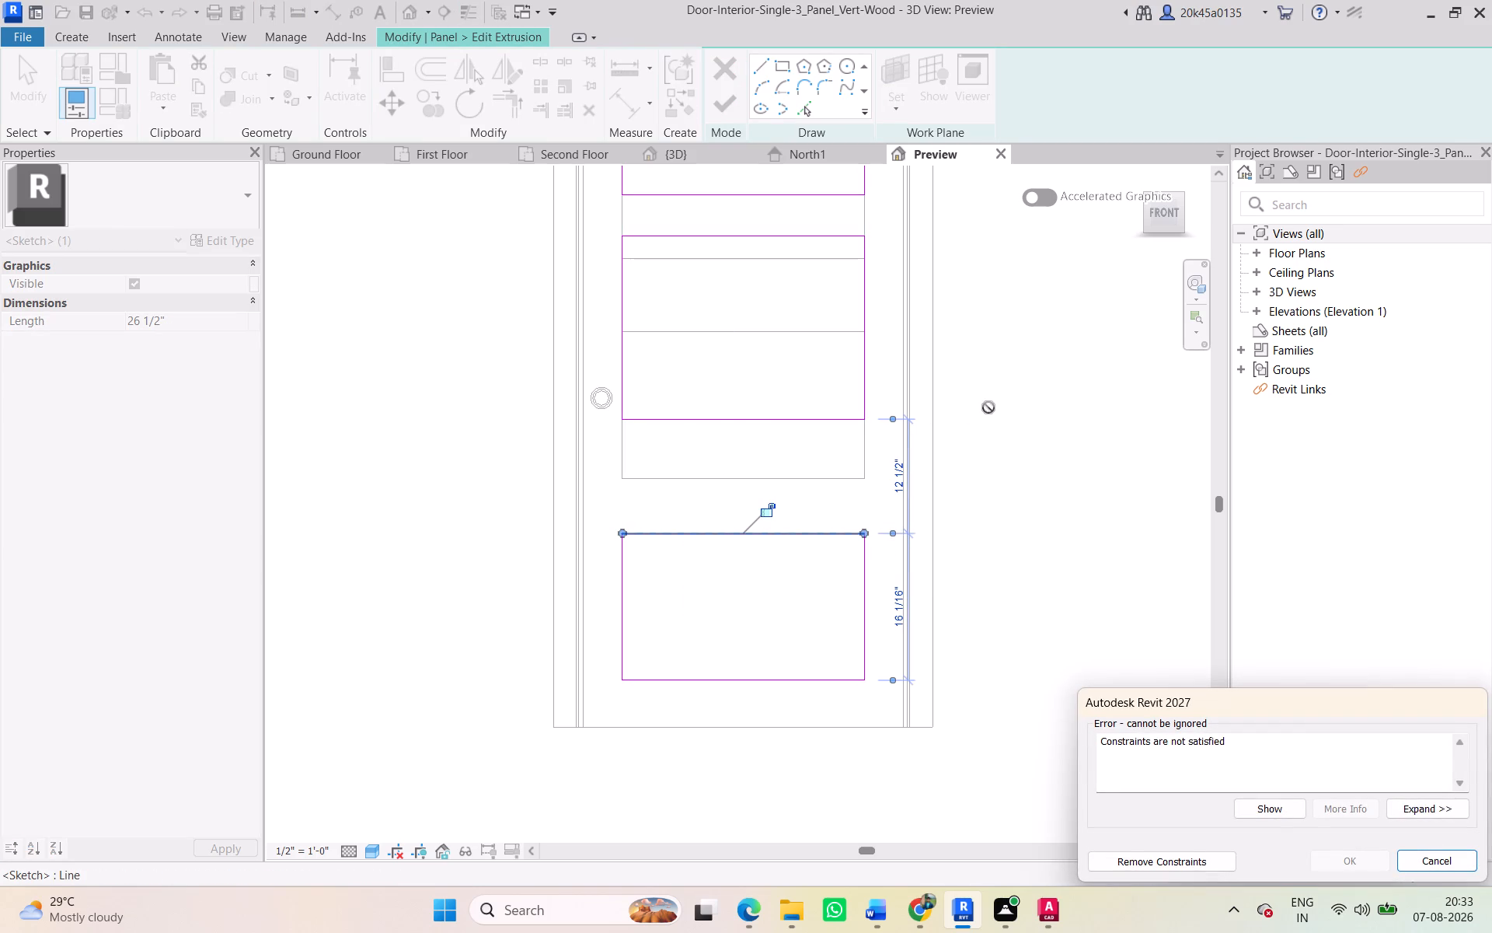
left_click(1004, 405)
left_click(1128, 858)
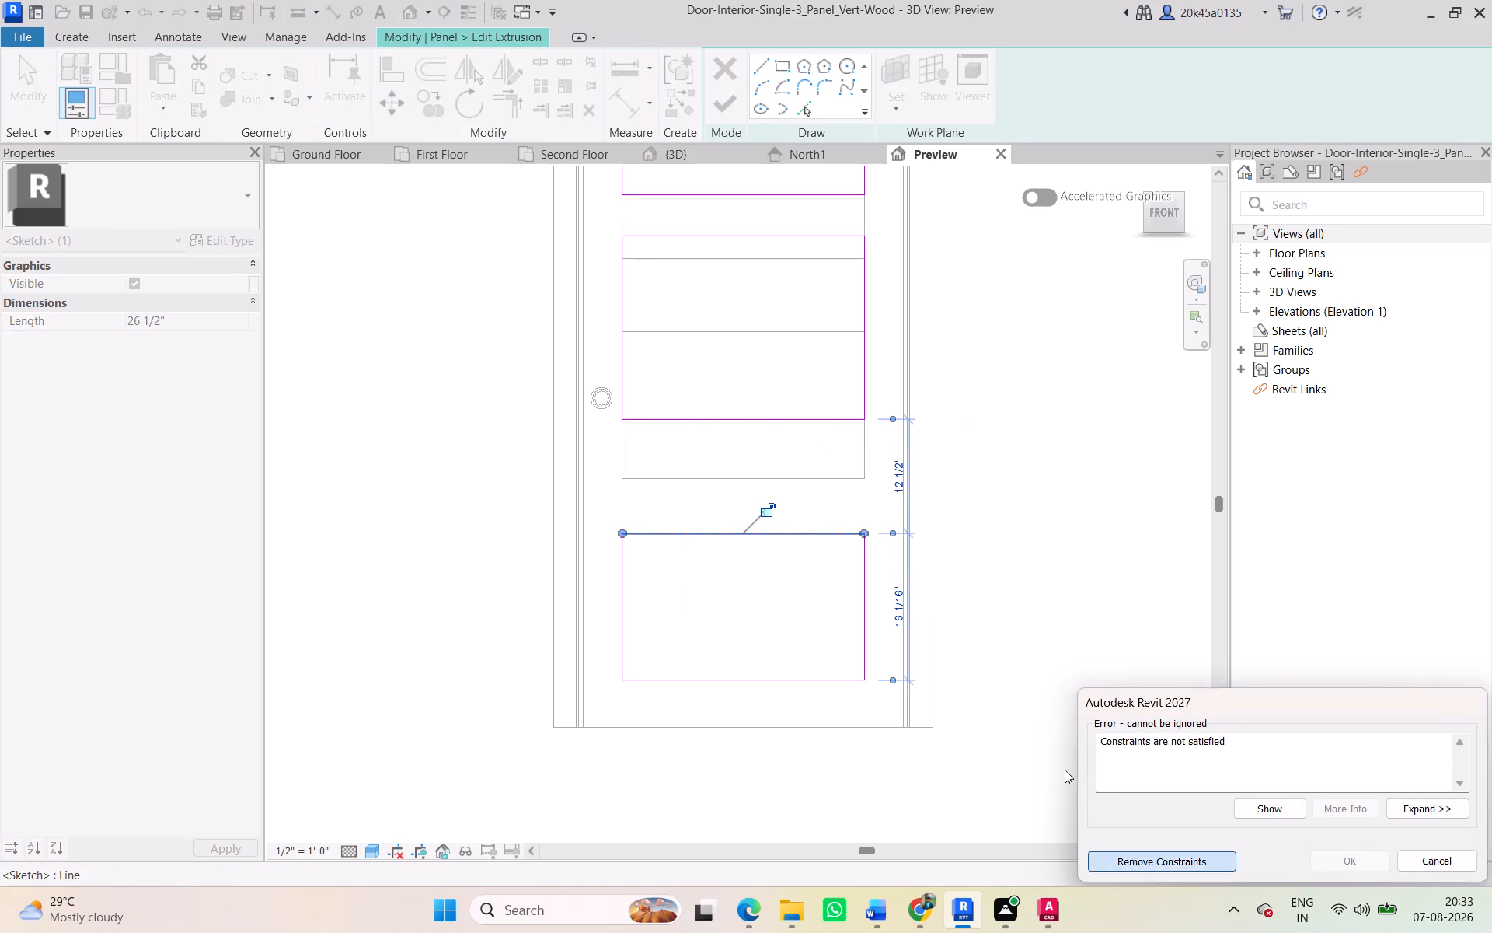
Fit the middle inset panel to its opening, 16 1/16" tall and 6" above the lowest panel, removing the blocking constraints.
left_click_drag(730, 420, 723, 478)
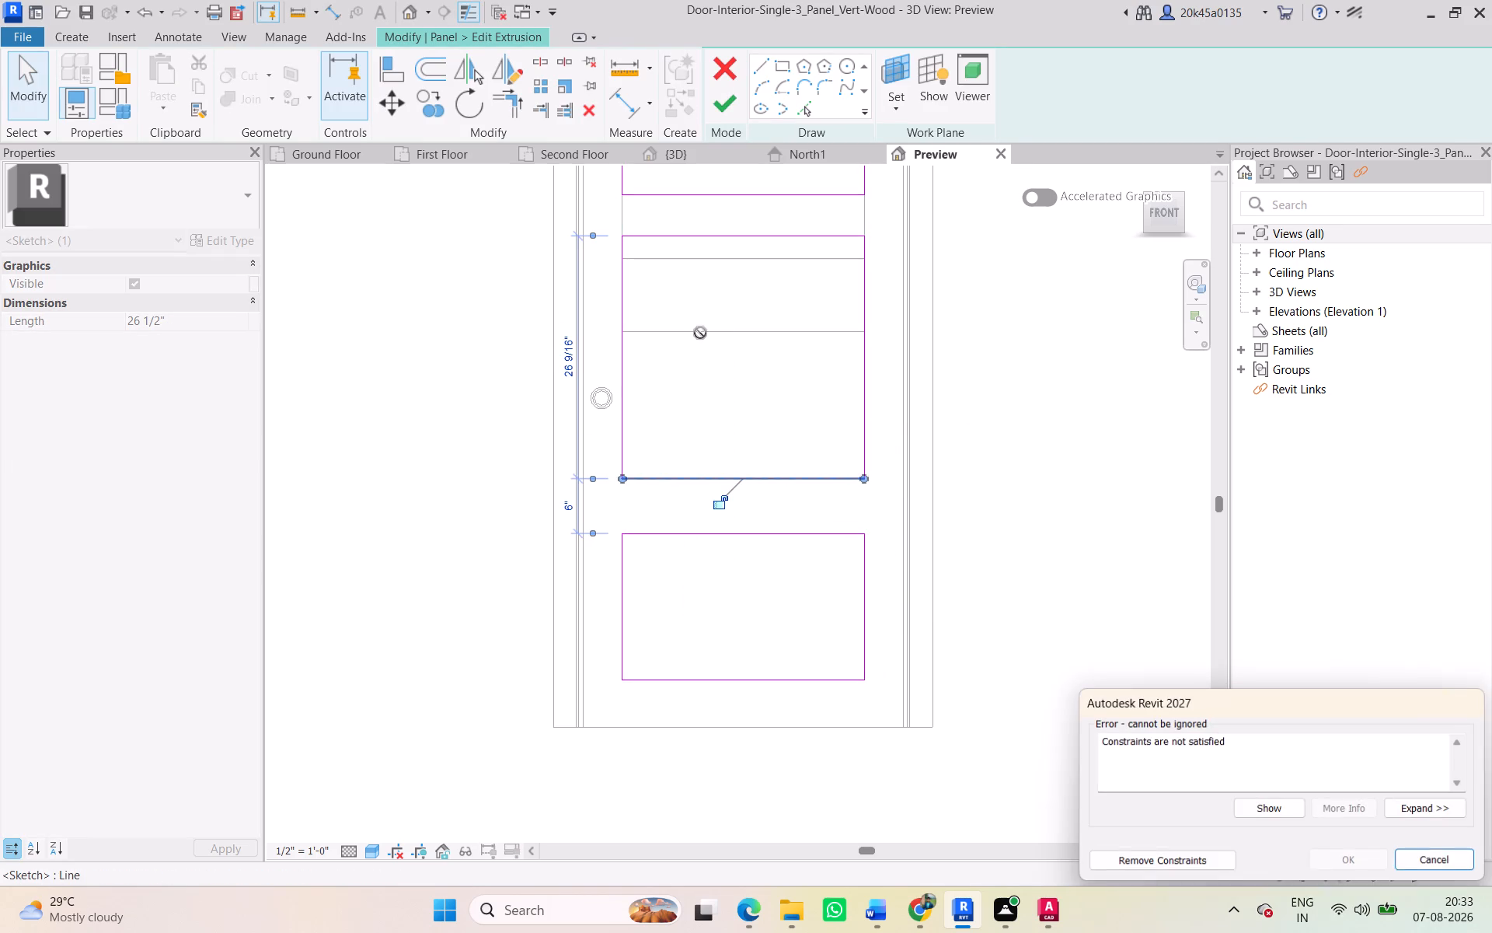
left_click_drag(700, 237, 695, 314)
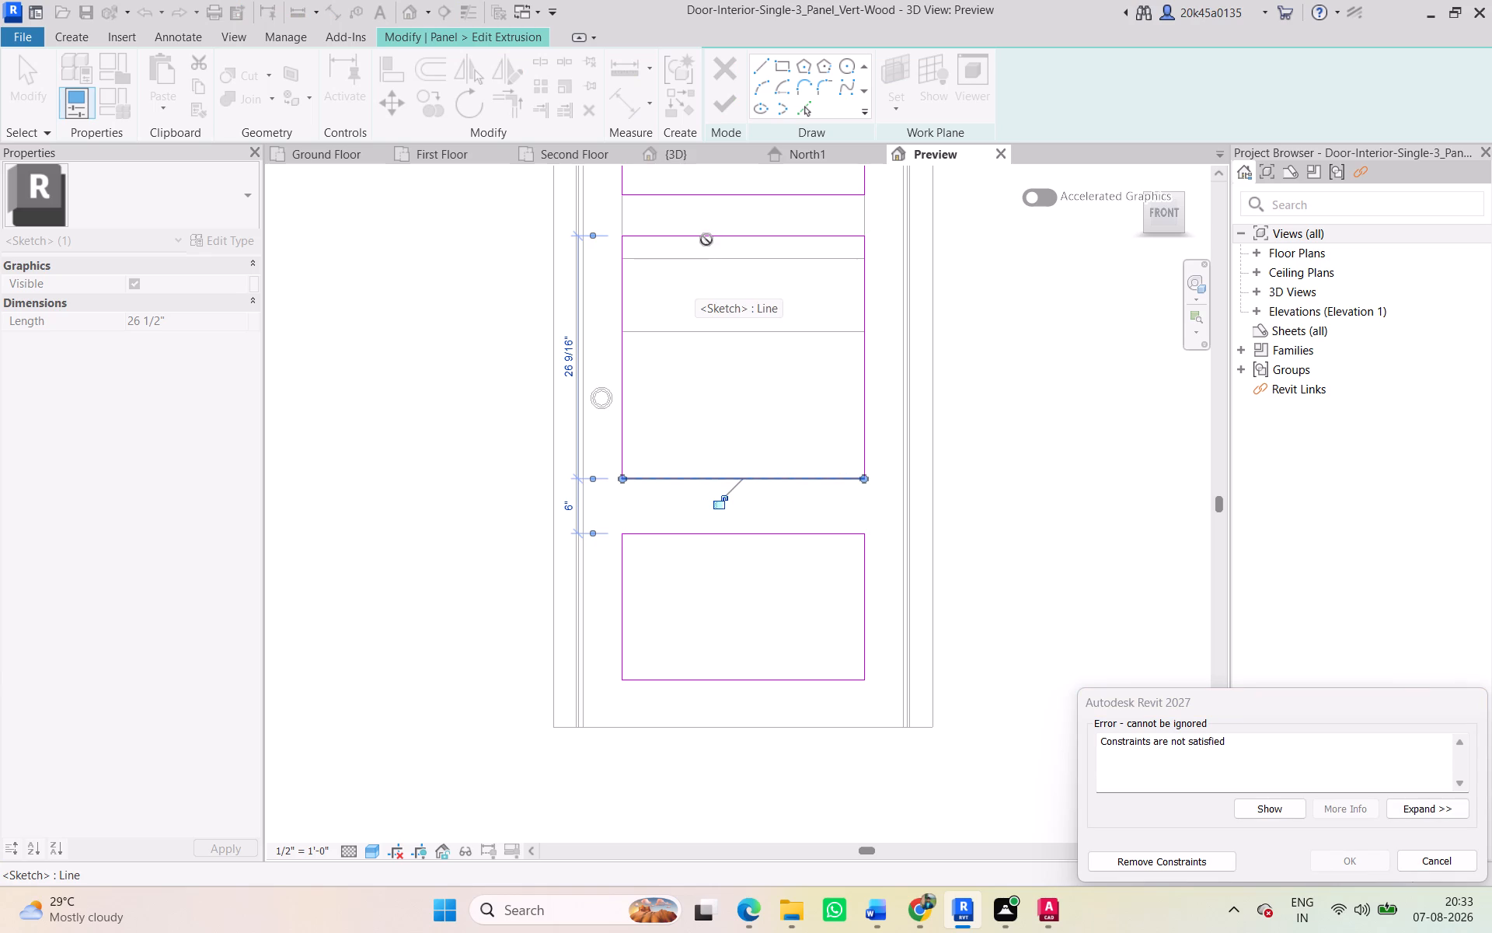
left_click(1138, 862)
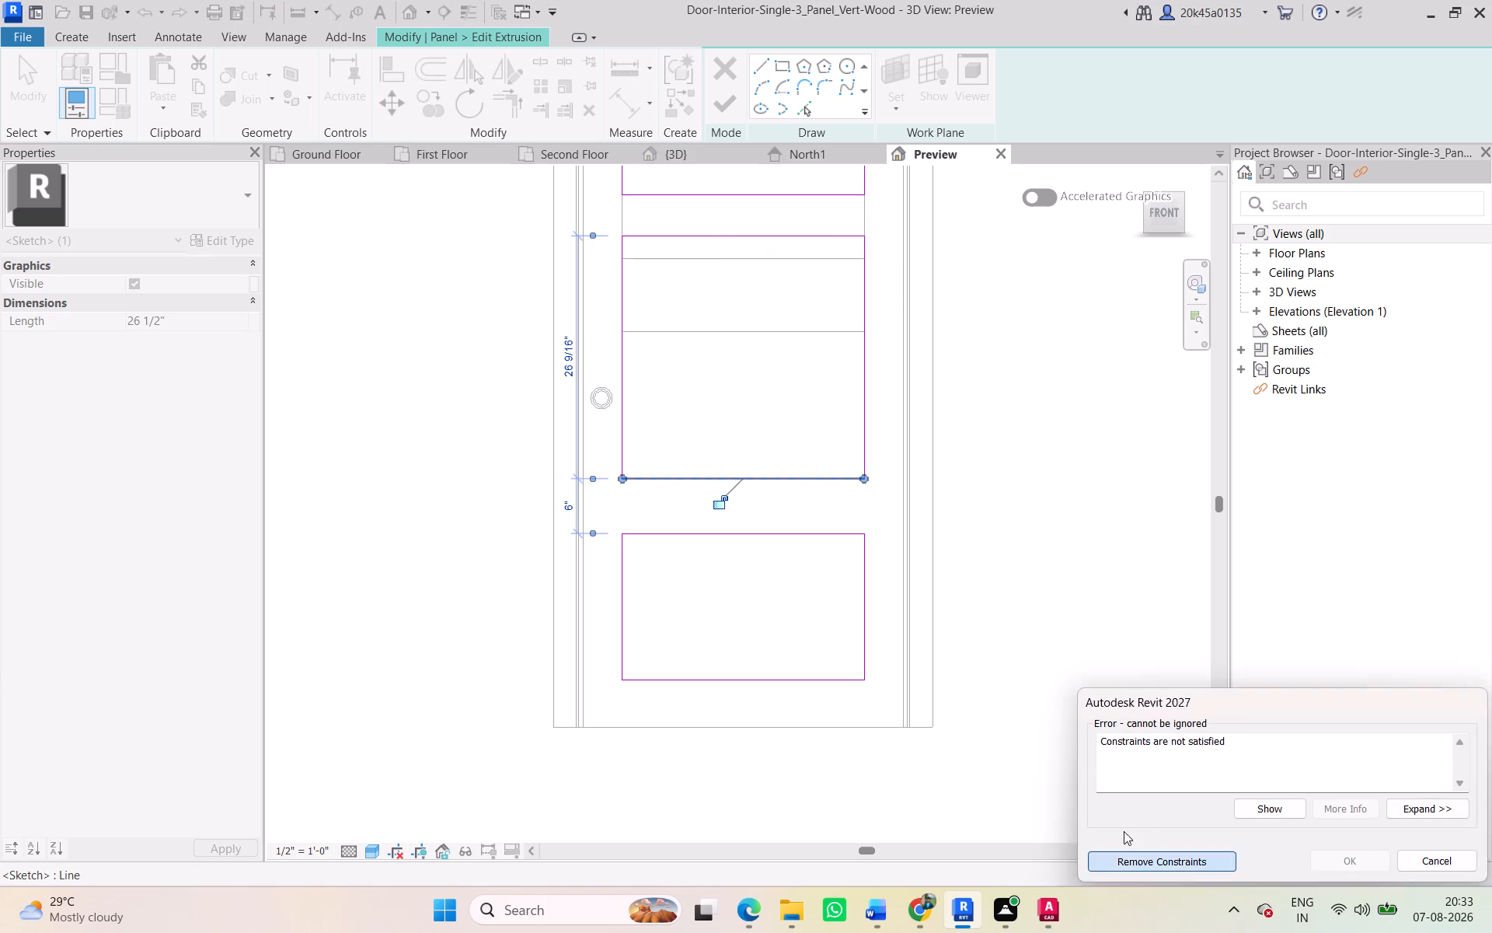
left_click_drag(702, 229, 695, 325)
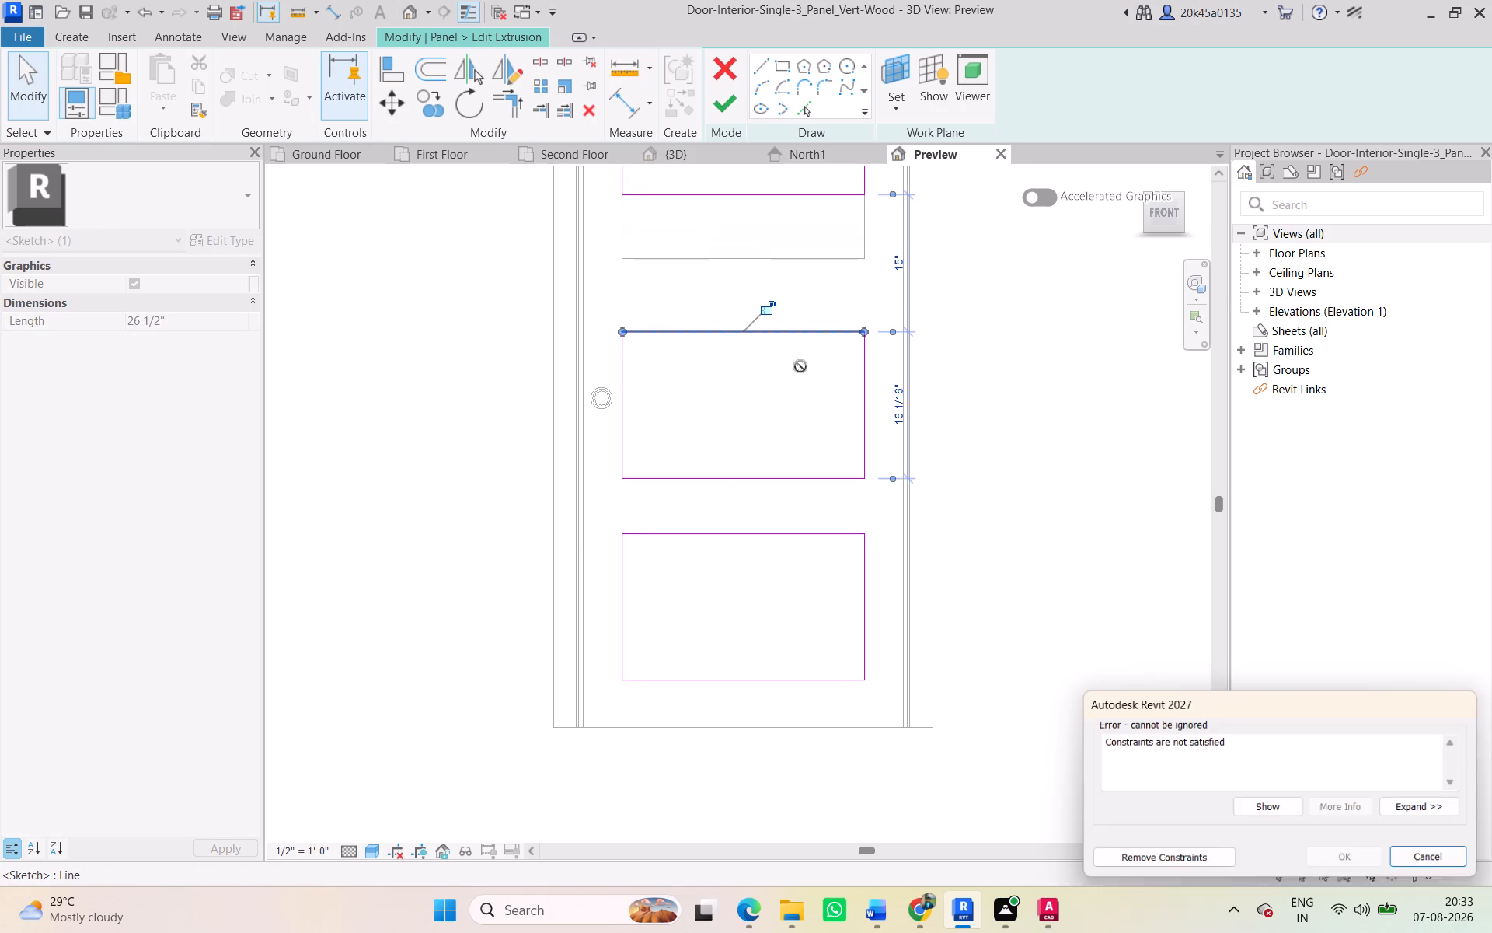
left_click(1143, 861)
Lower the top inset panel's bottom edge to make it 27 1/16" tall, remove the blocking constraints, and finish the sketch.
scroll(909, 533, "down", 2)
middle_click_drag(907, 530, 878, 804)
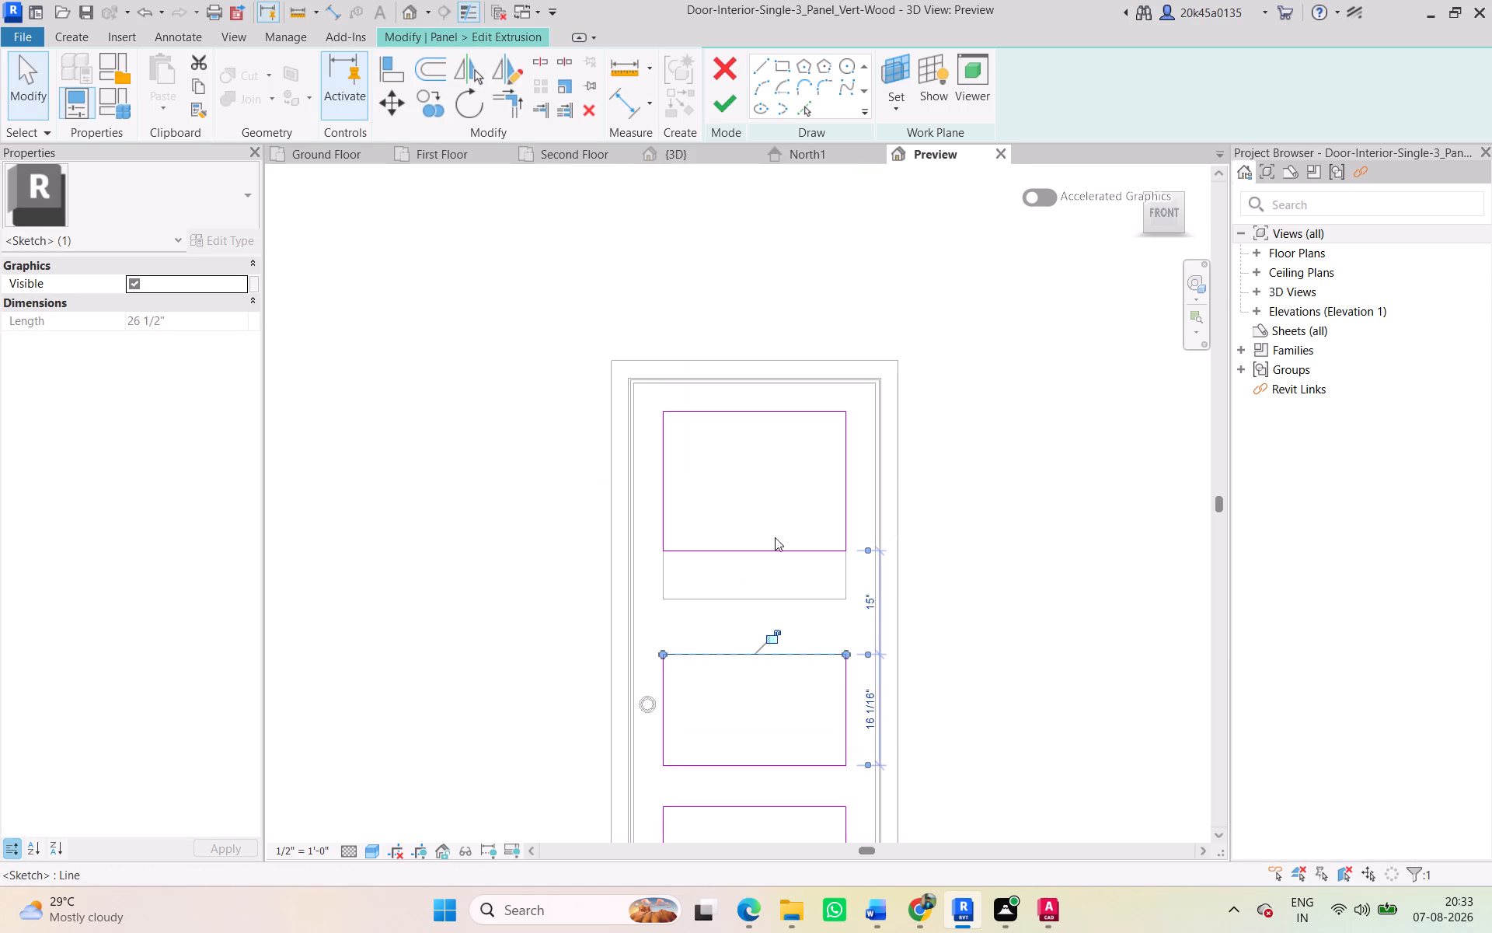
left_click(757, 547)
left_click_drag(755, 549, 755, 598)
left_click(941, 488)
left_click(1153, 862)
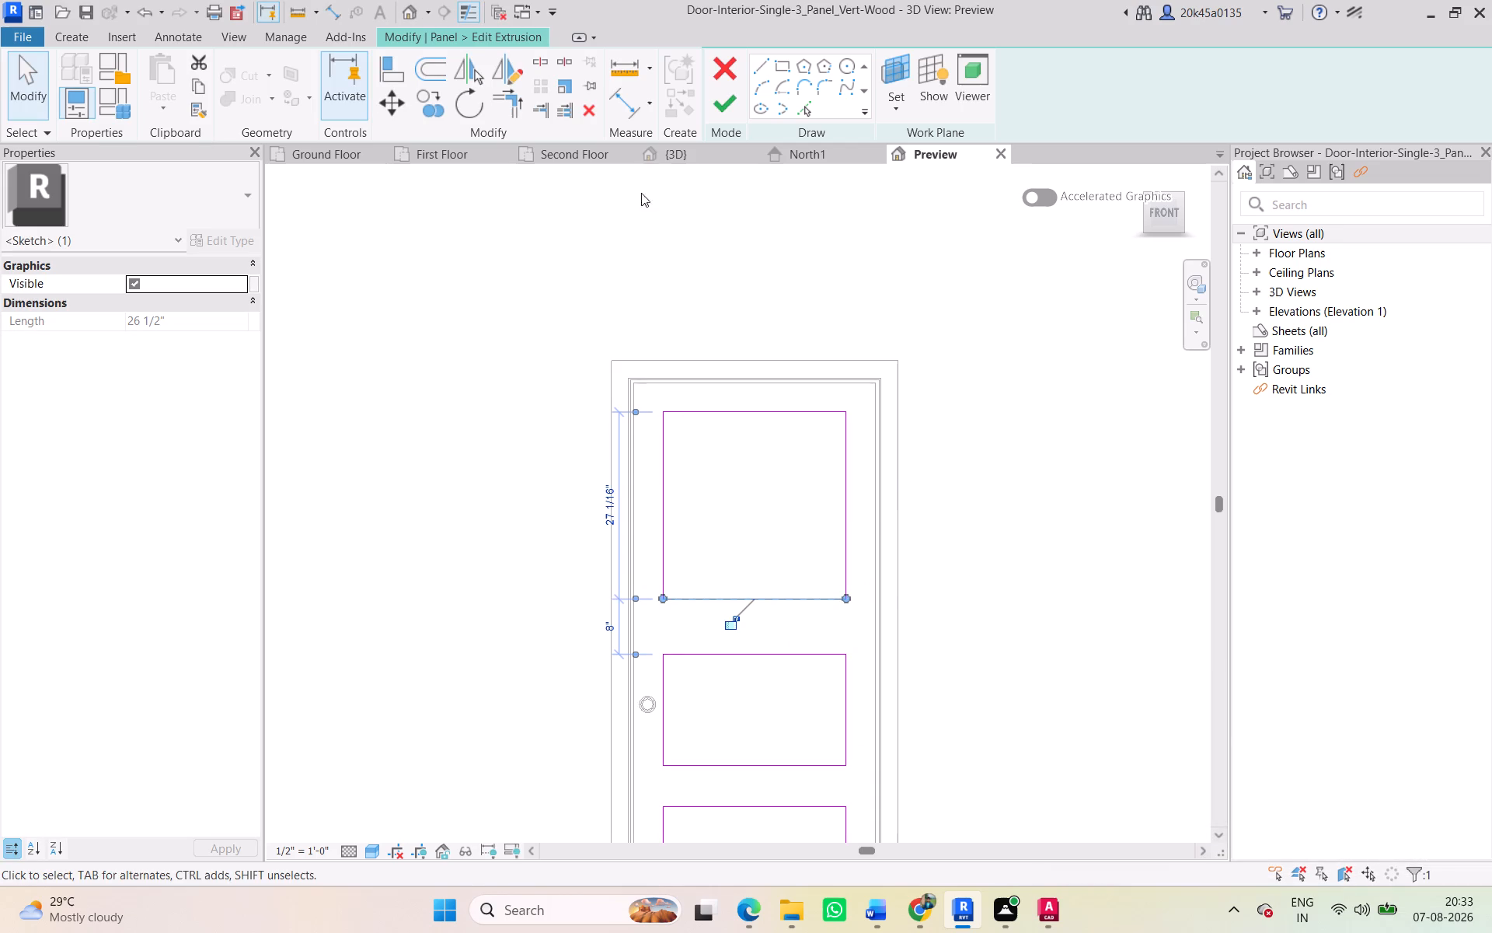
left_click(705, 105)
left_click(720, 105)
Load the edited door family into the house project, overwriting the existing version and its parameter values.
scroll(842, 627, "down", 4)
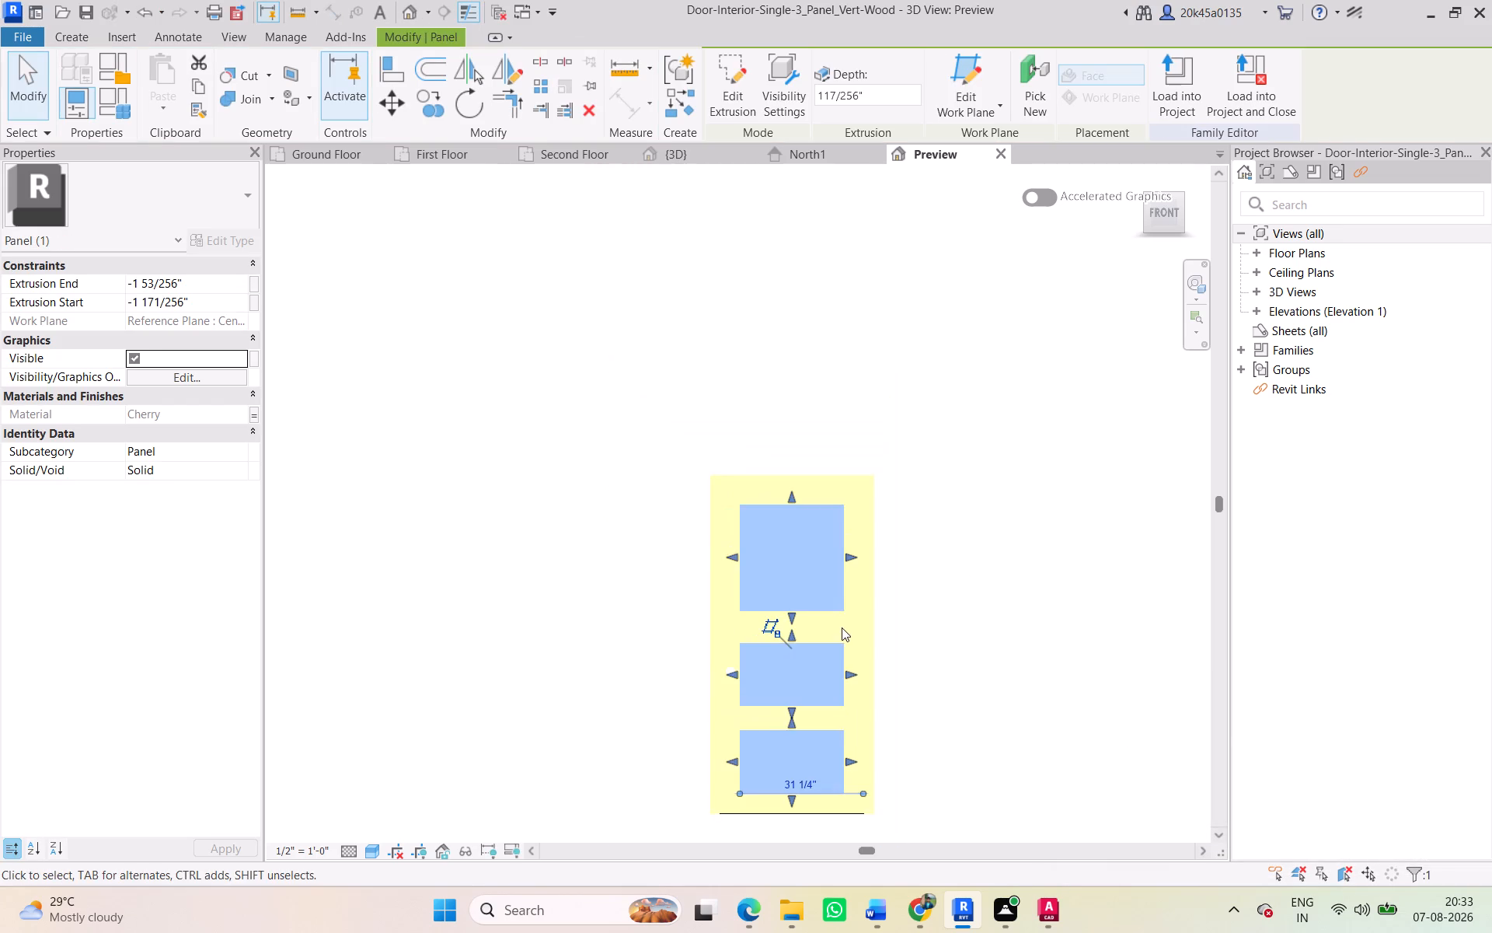
middle_click_drag(859, 622, 1179, 624, "shift")
middle_click_drag(577, 638, 912, 671, "shift")
left_click(957, 498)
scroll(858, 652, "down", 2)
middle_click_drag(852, 652, 733, 624)
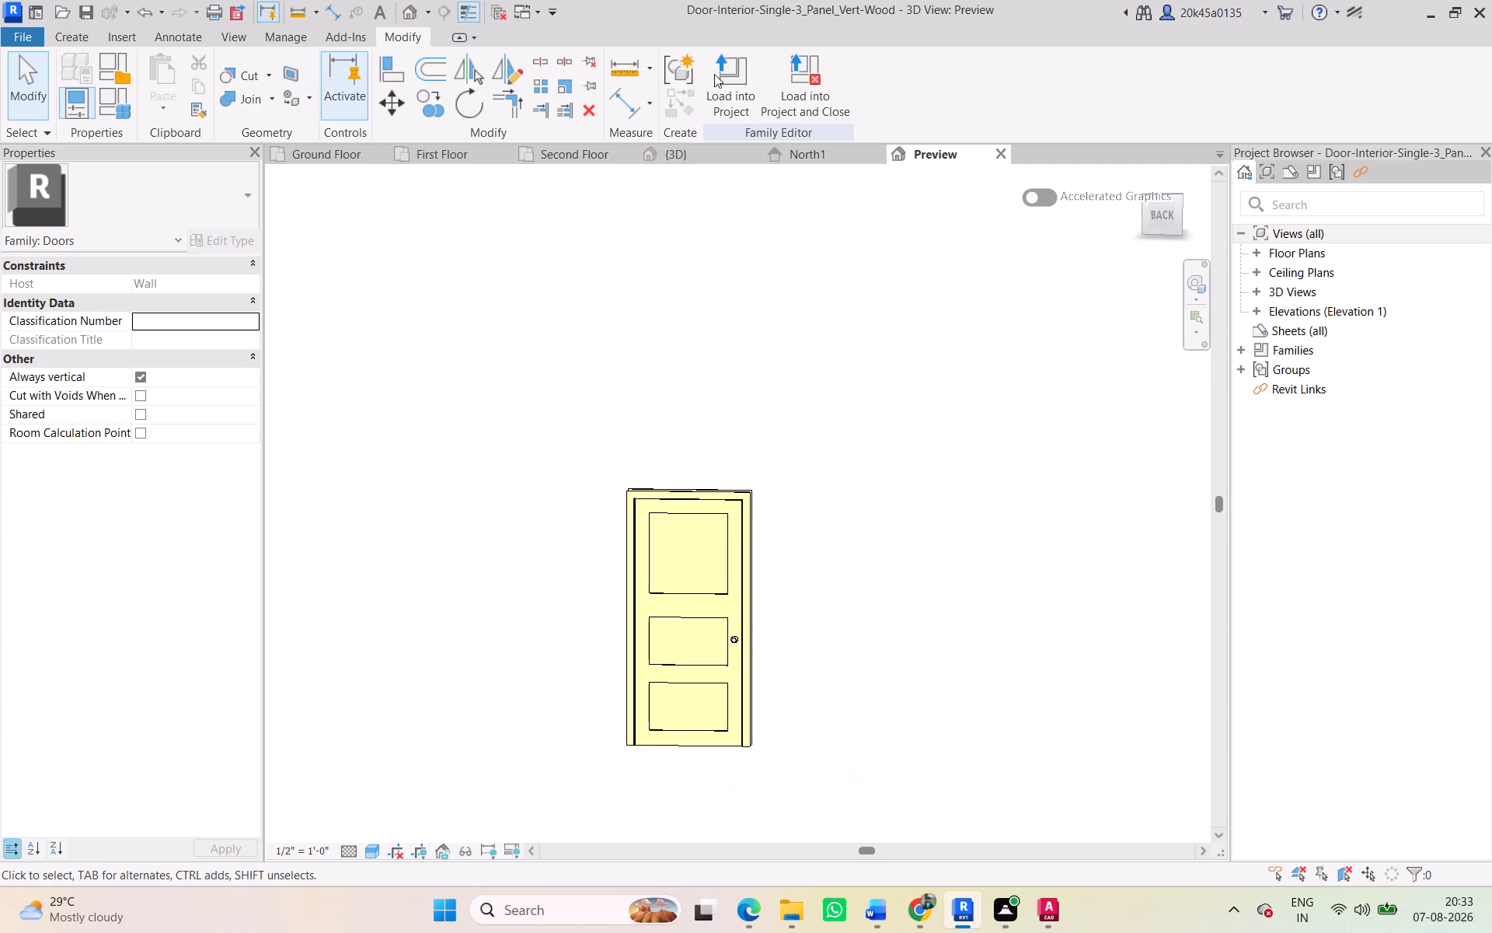
left_click(741, 72)
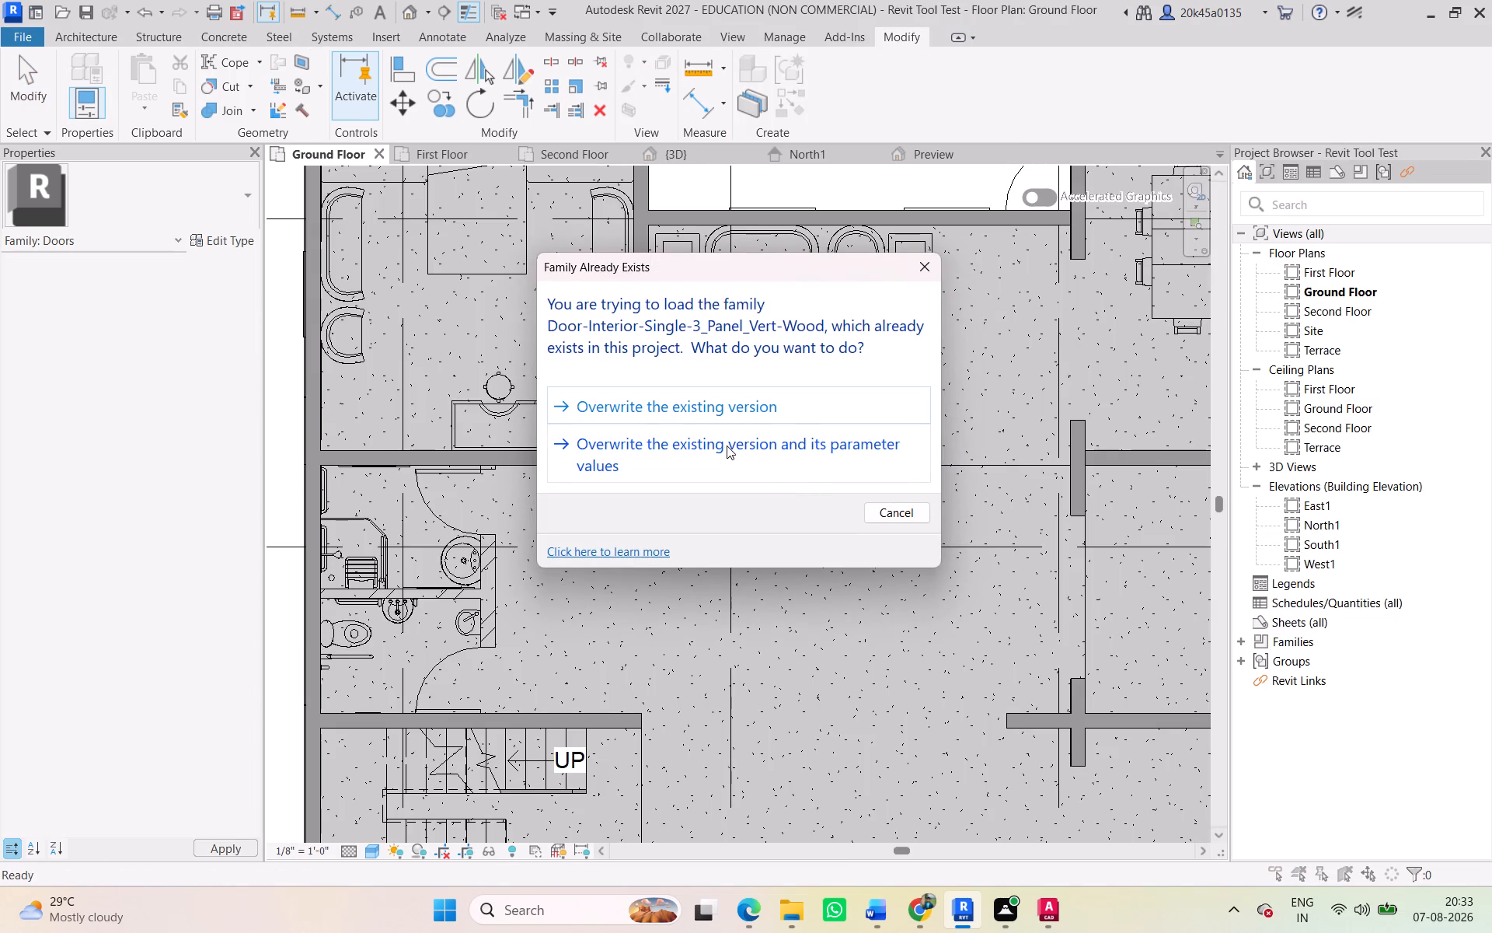
left_click(727, 446)
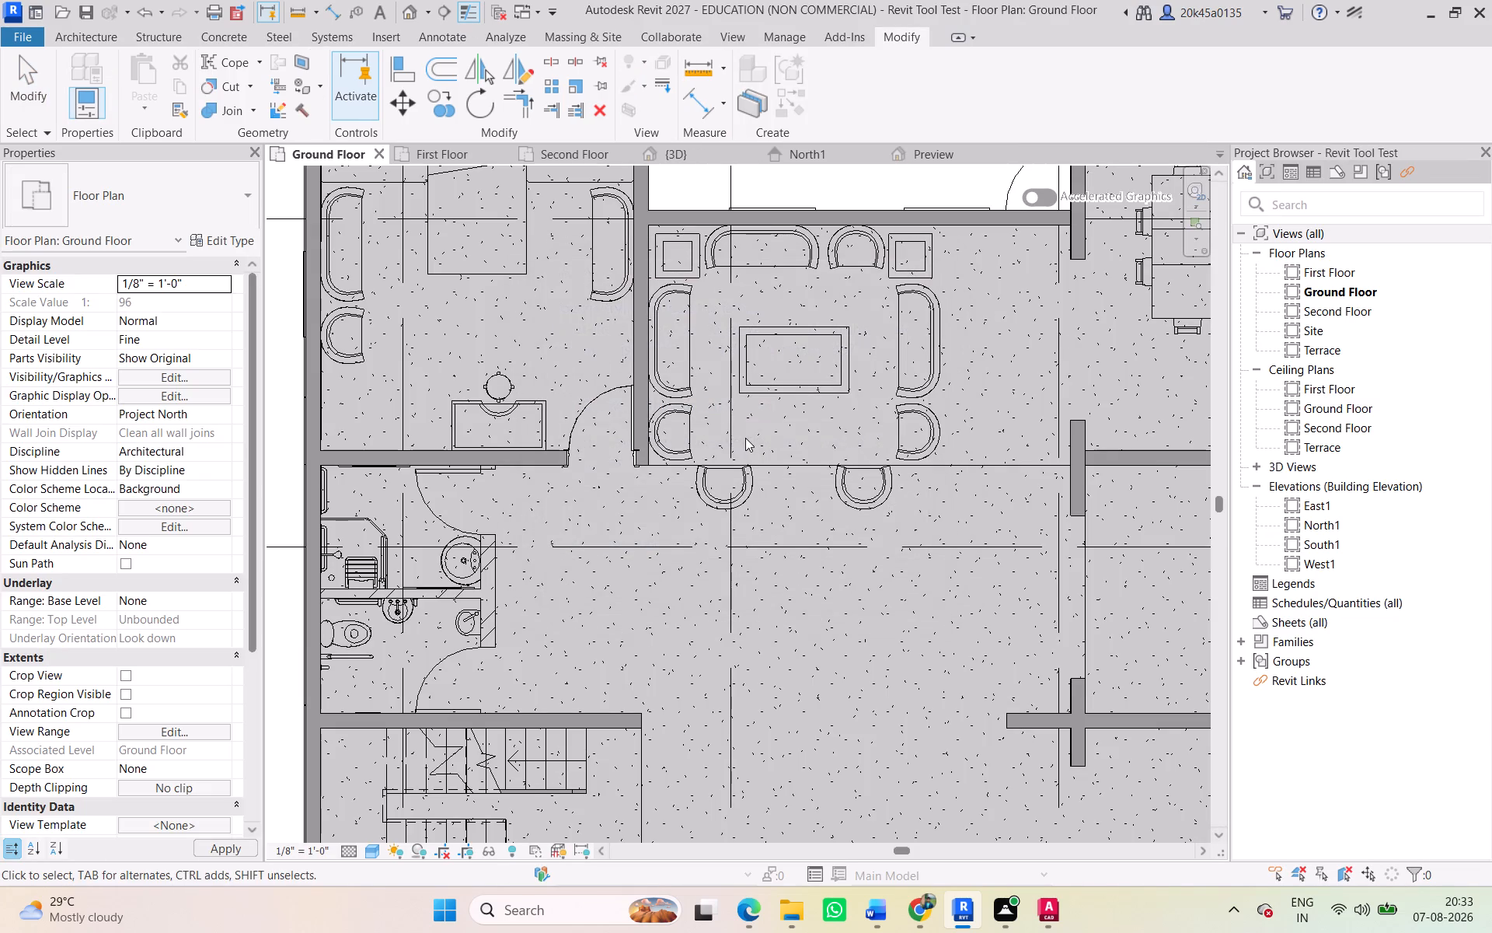
Switch from the Ground Floor plan to the 3D view and examine the house walls within the compound from the left side.
scroll(747, 435, "down", 2)
middle_click_drag(747, 435, 506, 458)
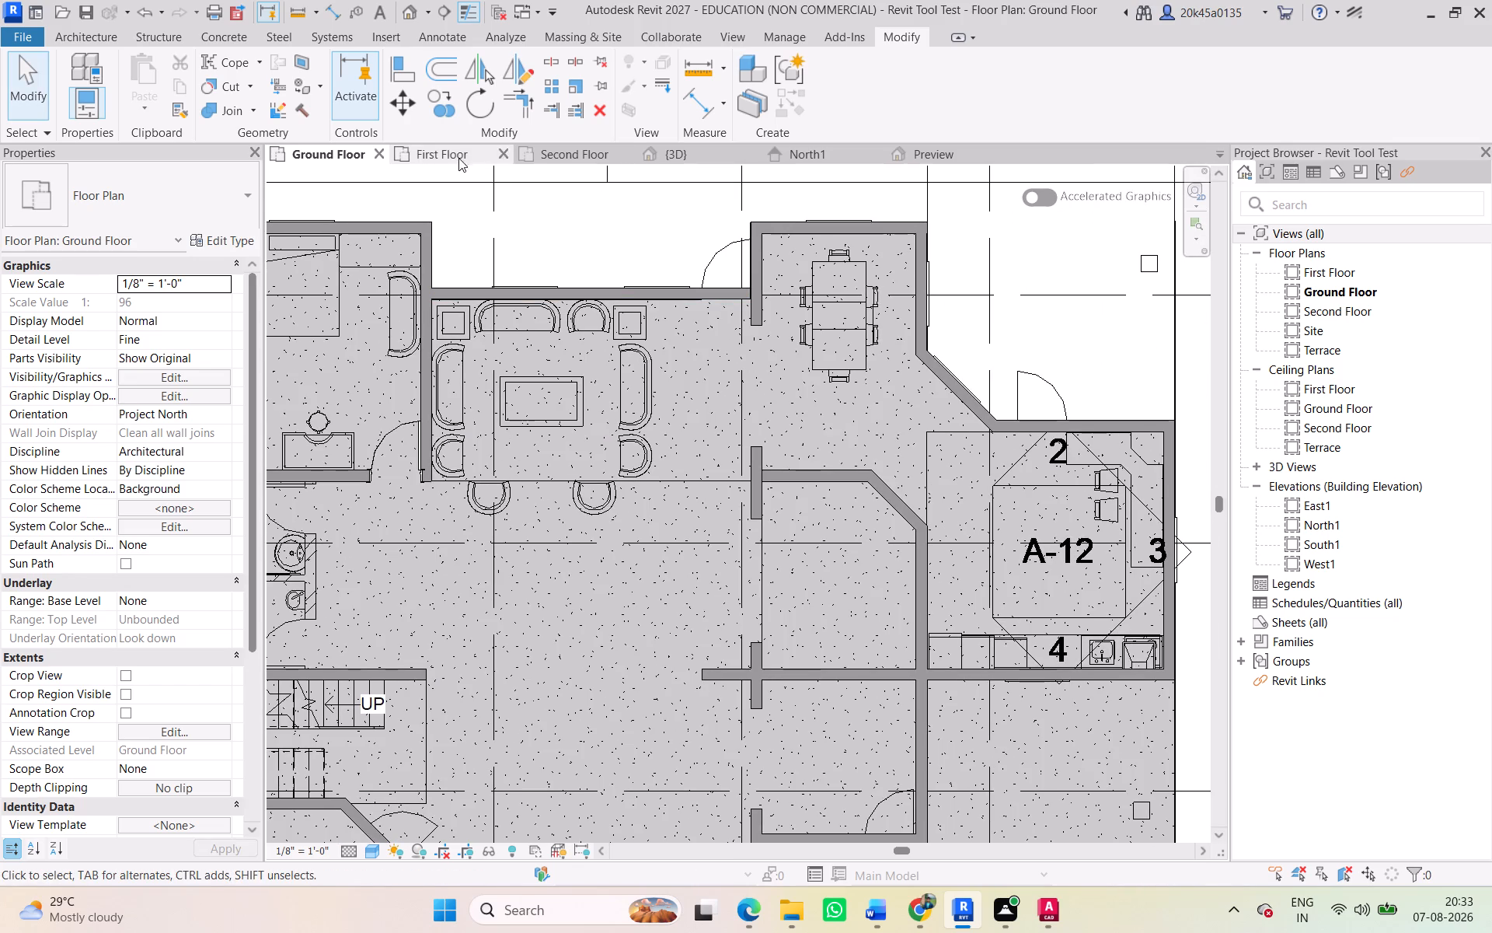
left_click(697, 155)
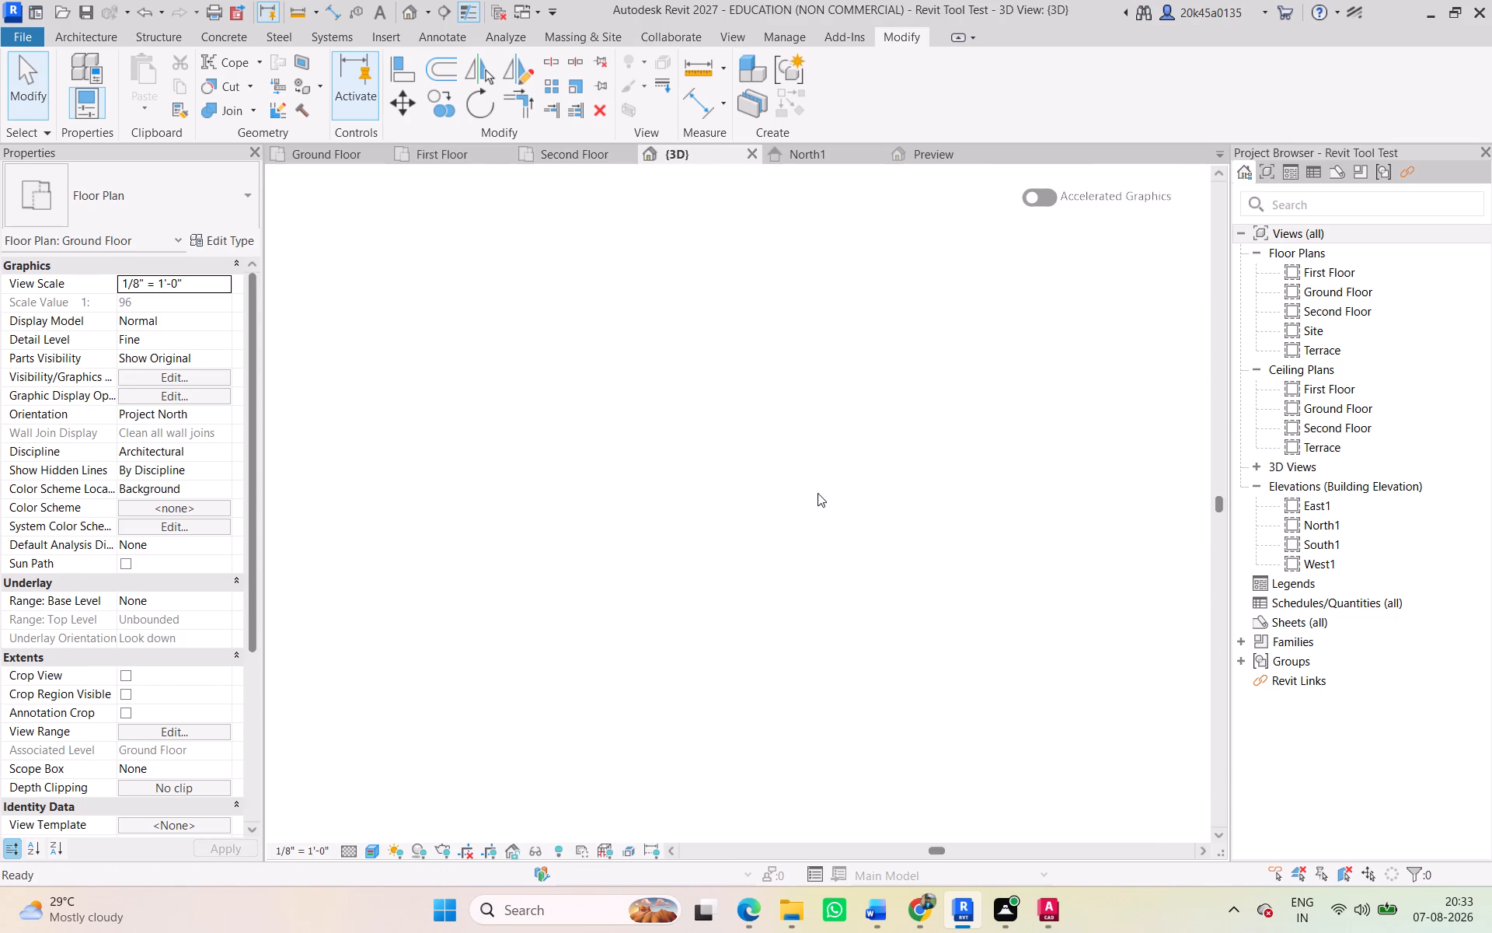
middle_click_drag(815, 521, 1025, 525)
scroll(858, 492, "down", 4)
middle_click_drag(837, 497, 200, 356)
scroll(664, 464, "down", 19)
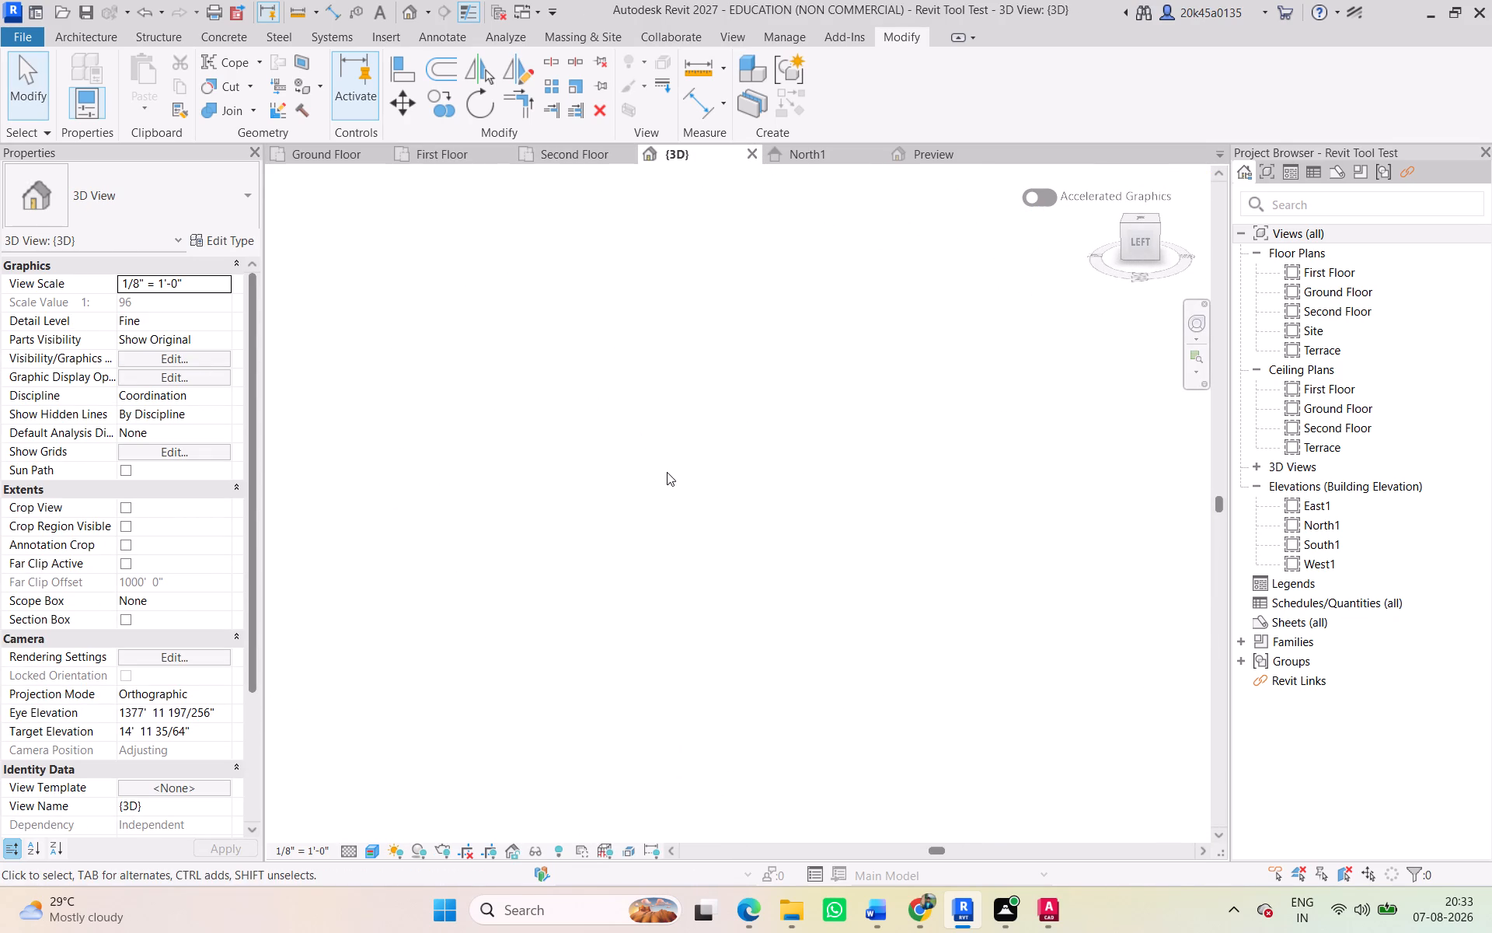
scroll(687, 519, "up", 5)
scroll(688, 523, "down", 5)
scroll(688, 526, "up", 5)
scroll(688, 522, "down", 17)
scroll(820, 543, "up", 9)
scroll(830, 496, "up", 19)
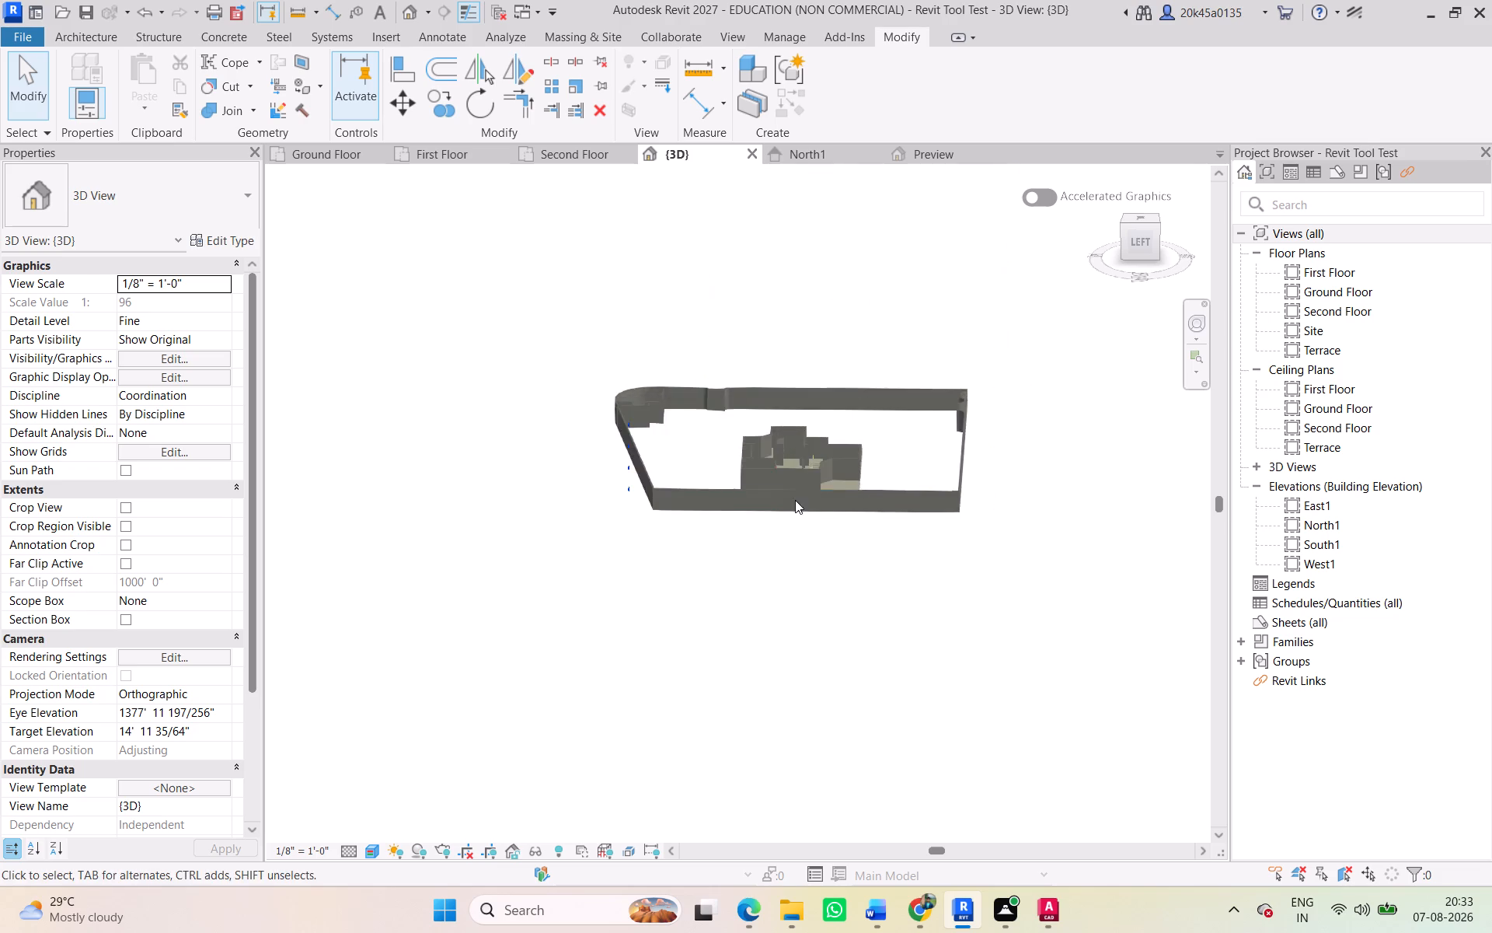
scroll(795, 500, "up", 4)
middle_click_drag(803, 486, 801, 590)
scroll(765, 557, "up", 10)
middle_click_drag(741, 582, 765, 587, "shift")
scroll(765, 576, "down", 20)
scroll(765, 576, "down", 7)
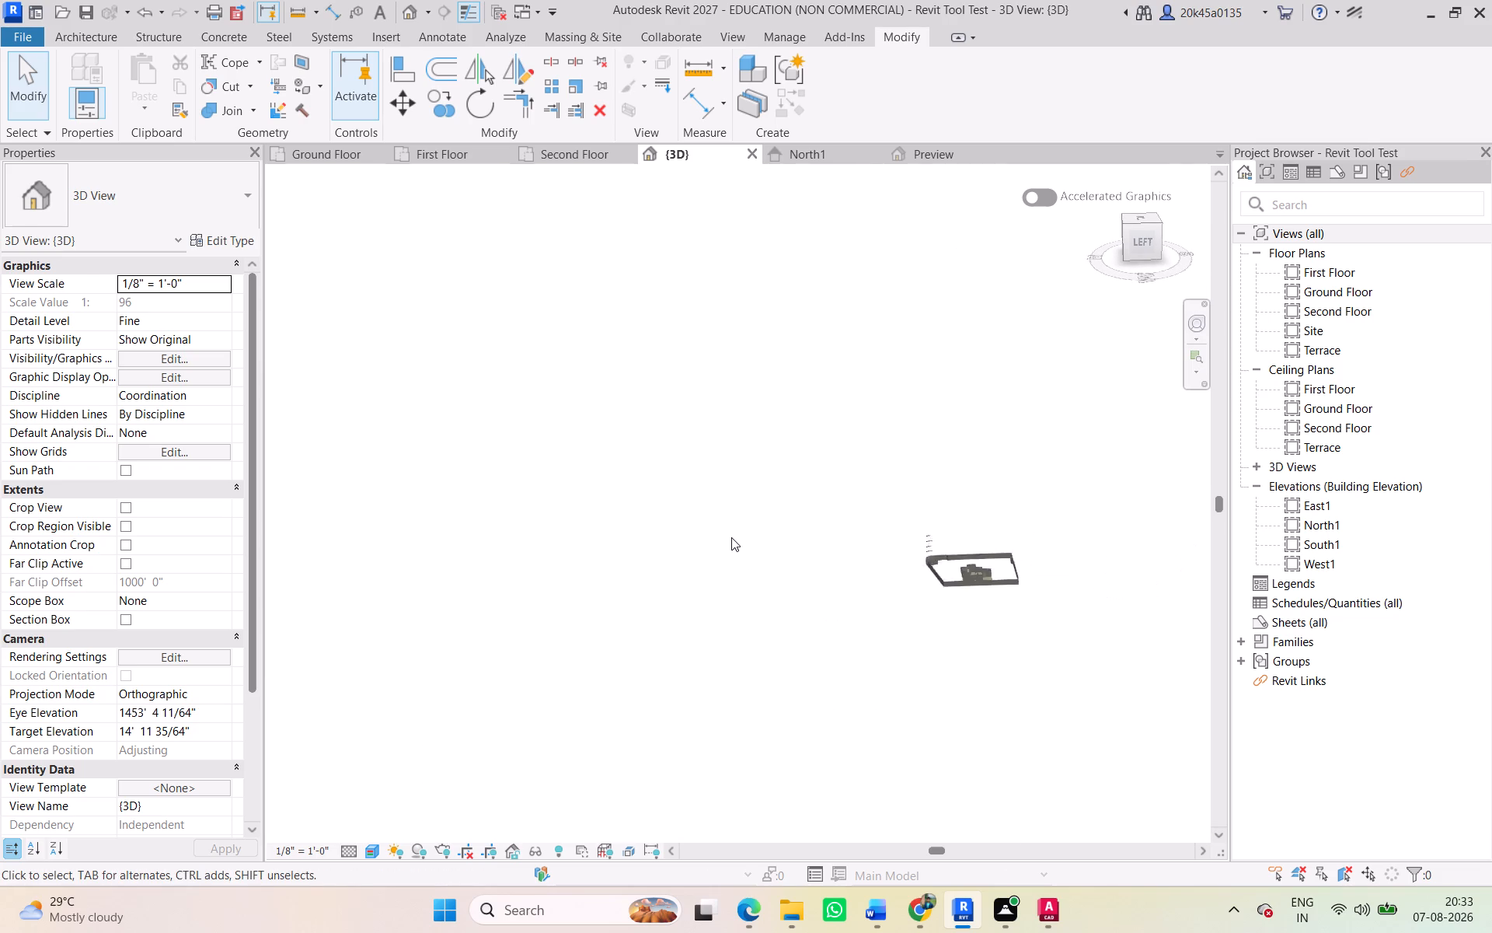
scroll(729, 535, "down", 1)
middle_click_drag(729, 542, 475, 546)
scroll(671, 592, "up", 9)
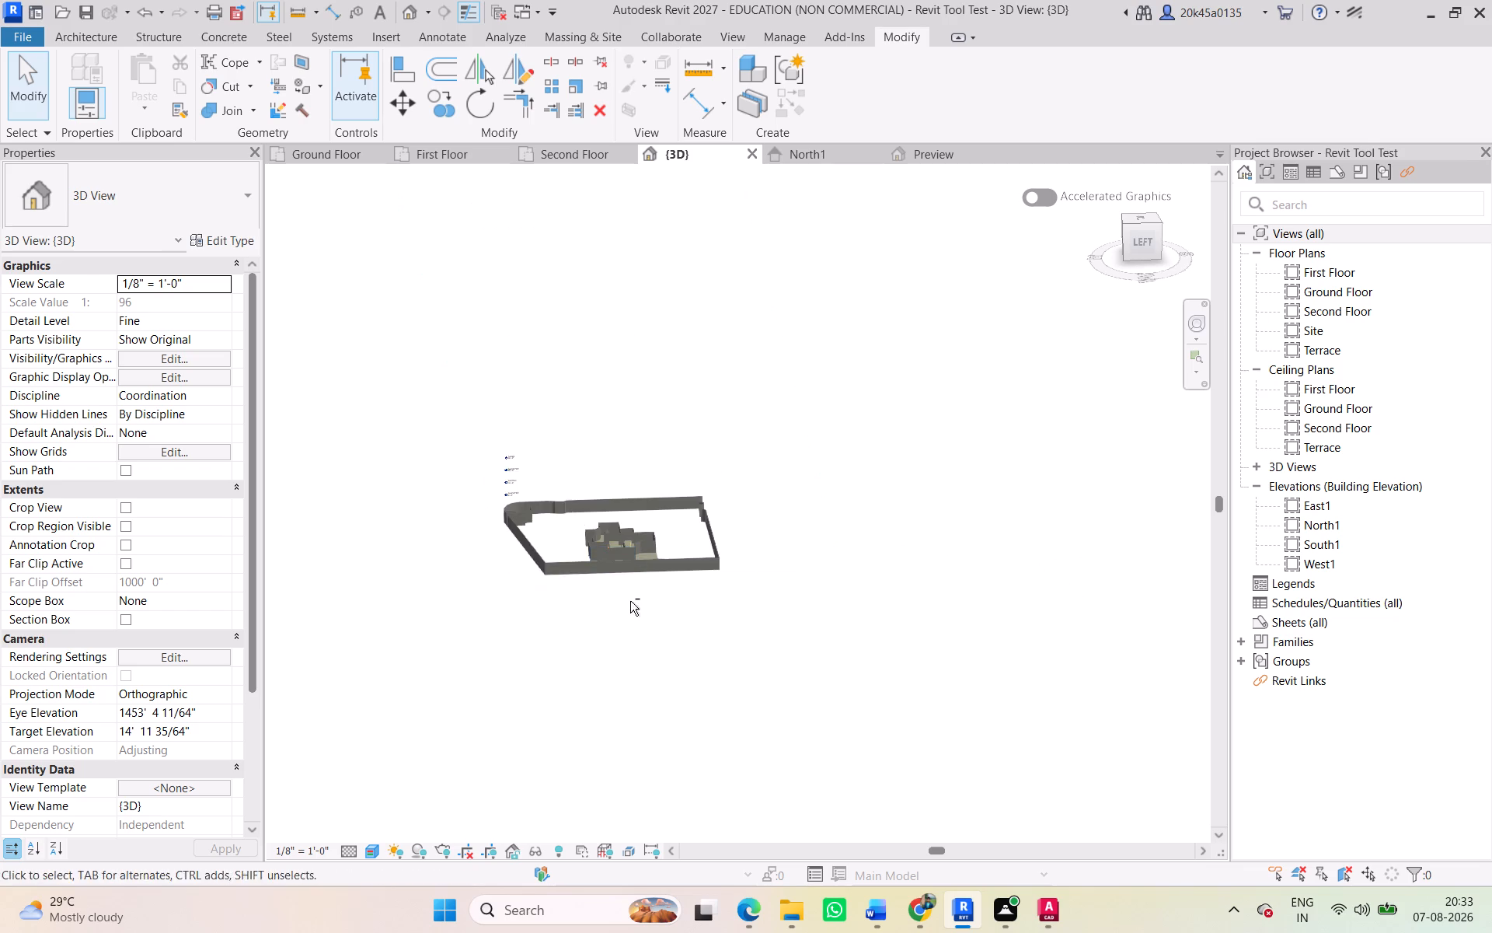
middle_click_drag(637, 606, 645, 608, "shift")
scroll(645, 608, "up", 1)
middle_click_drag(669, 610, 677, 613, "shift")
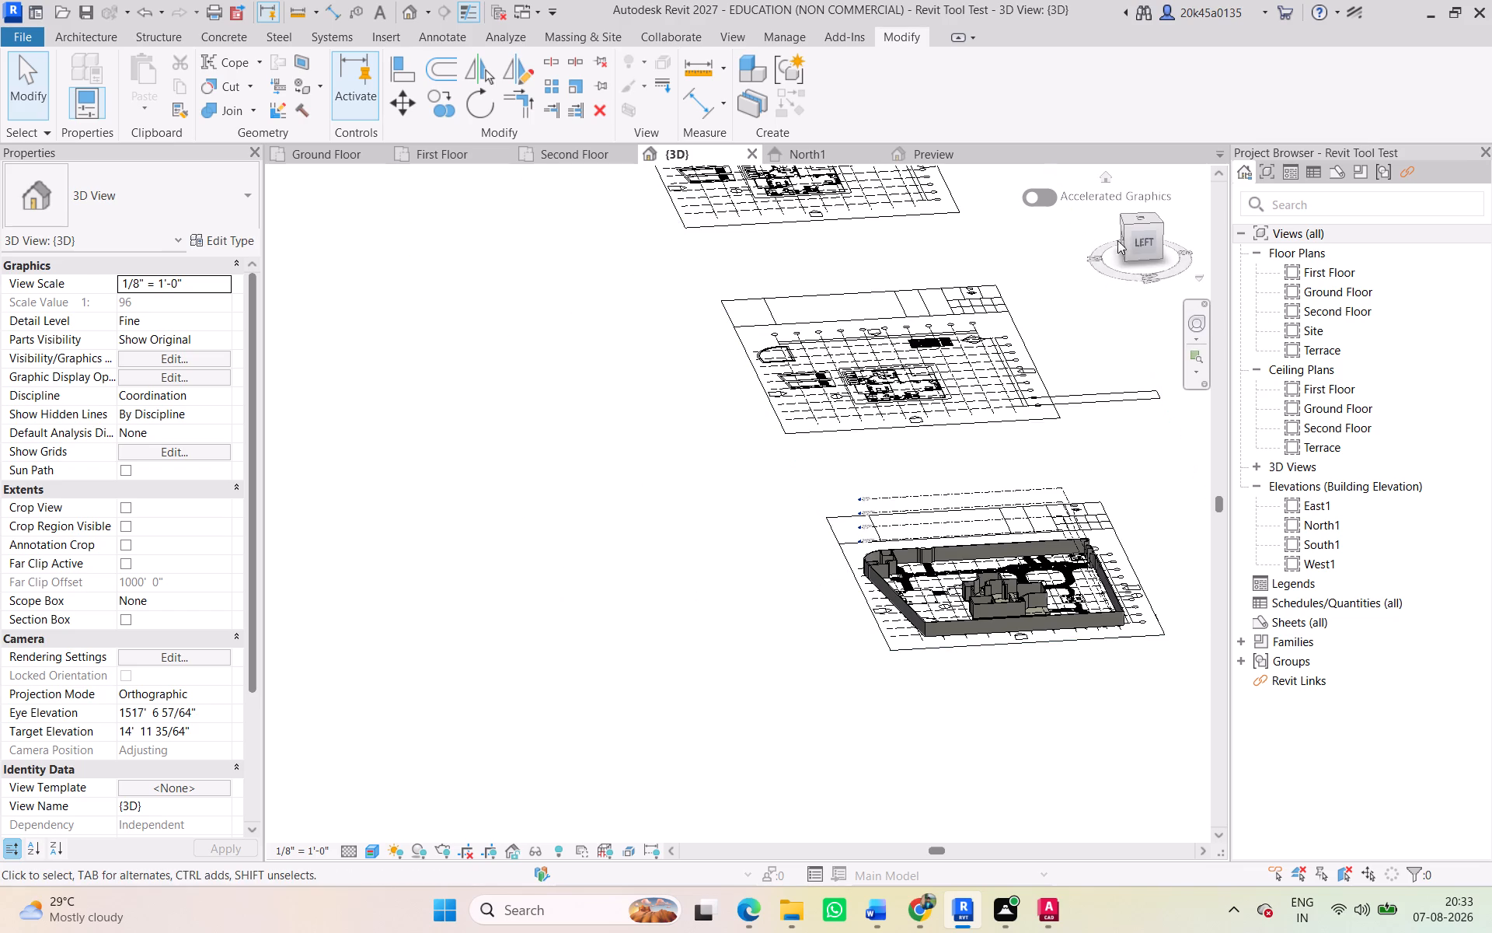
left_click(1138, 234)
left_click_drag(1155, 220, 1103, 253)
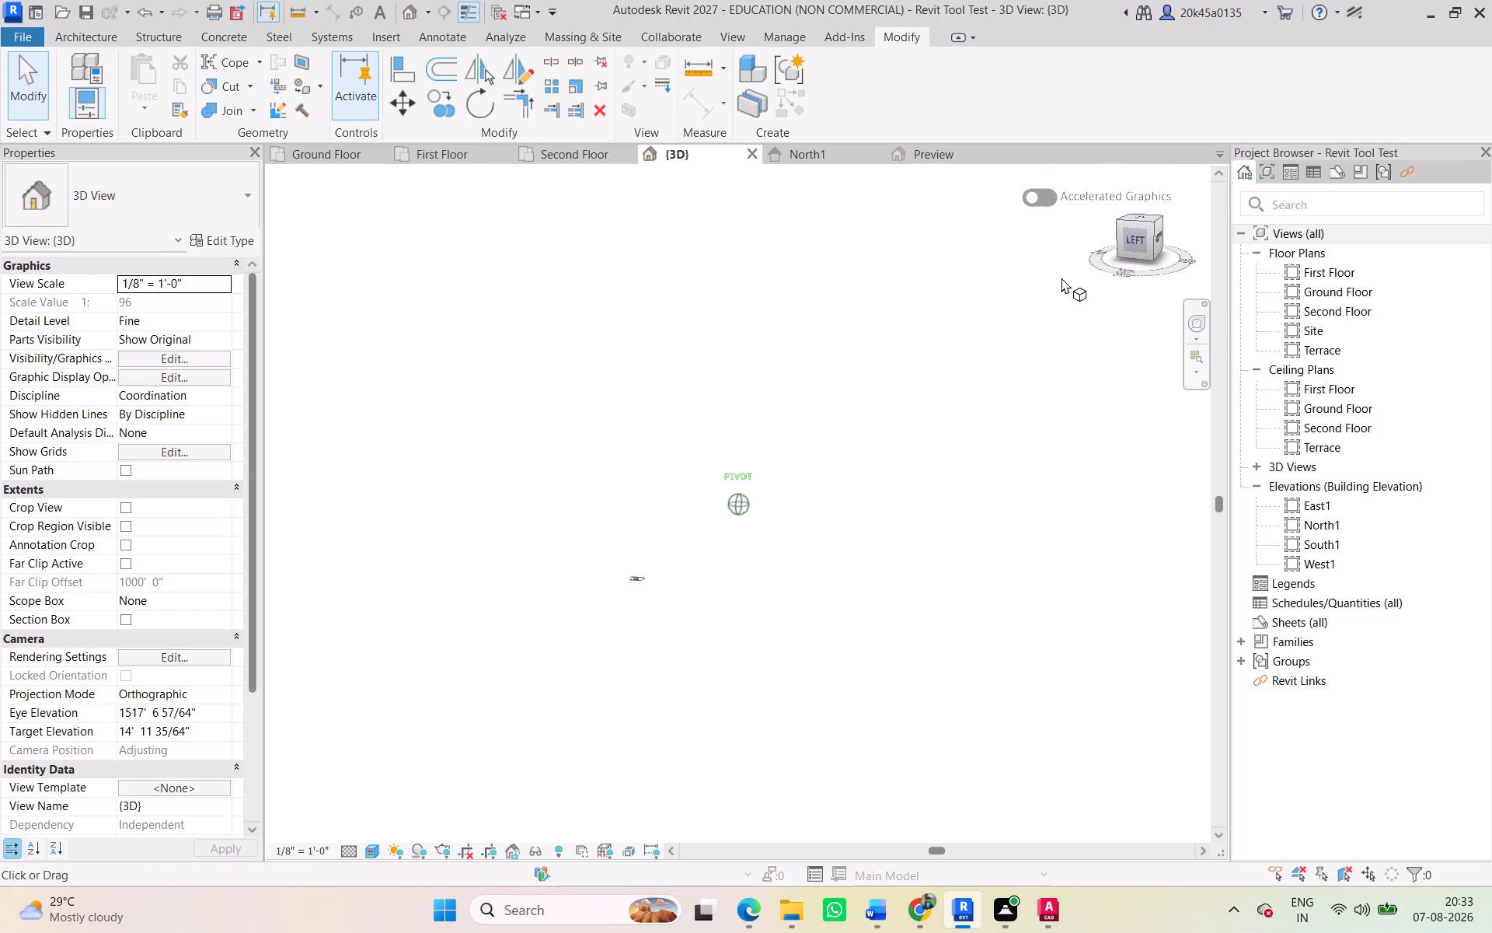
scroll(659, 564, "up", 10)
scroll(626, 593, "down", 2)
scroll(628, 599, "up", 14)
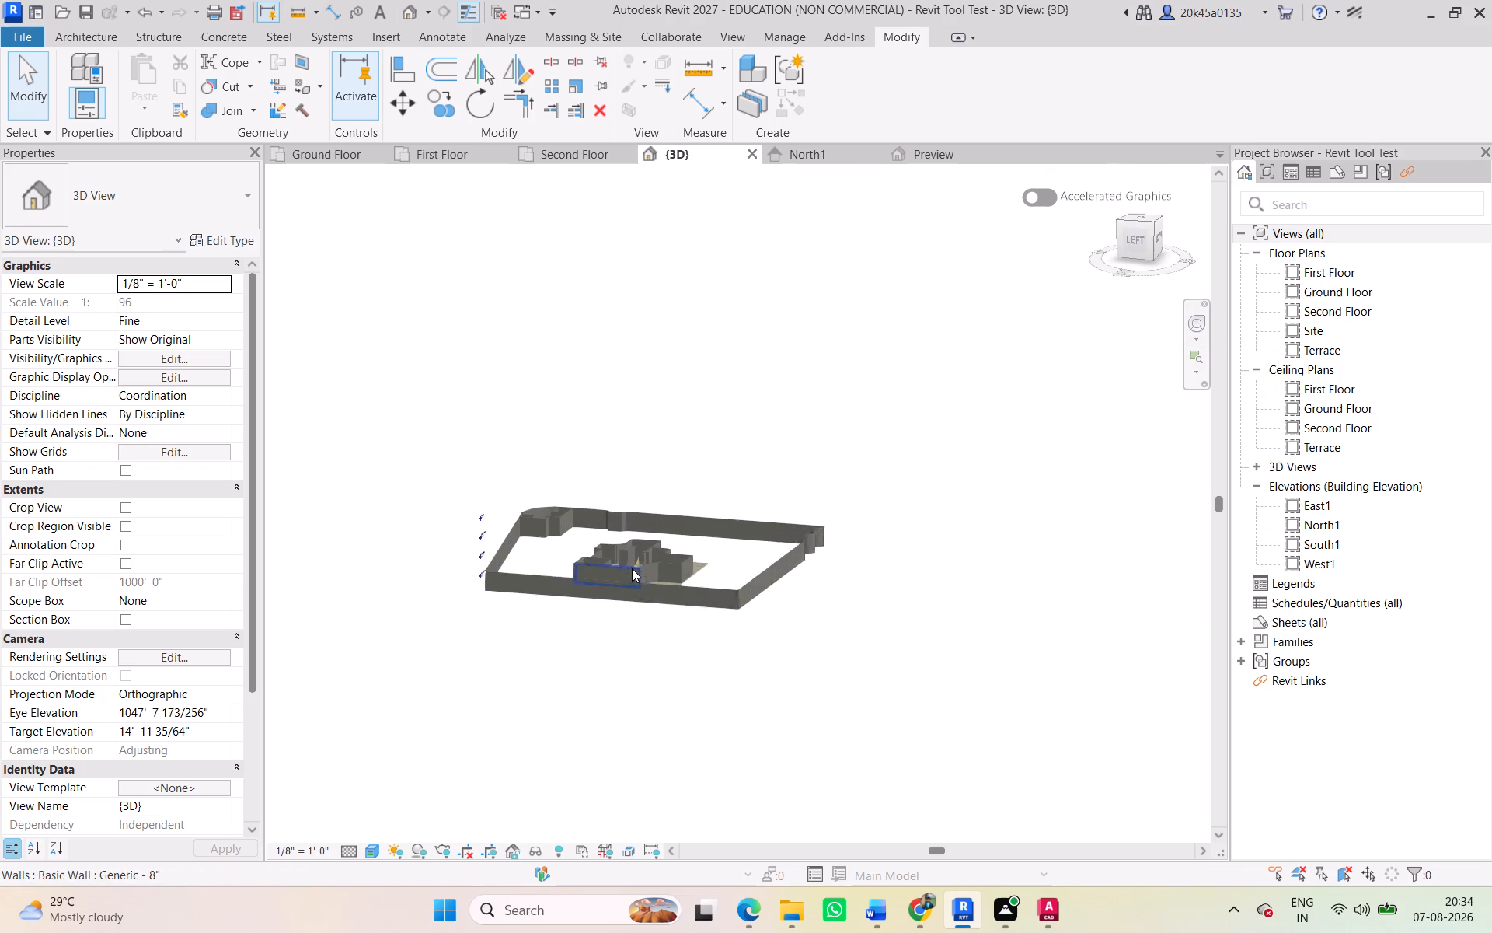
scroll(632, 568, "up", 5)
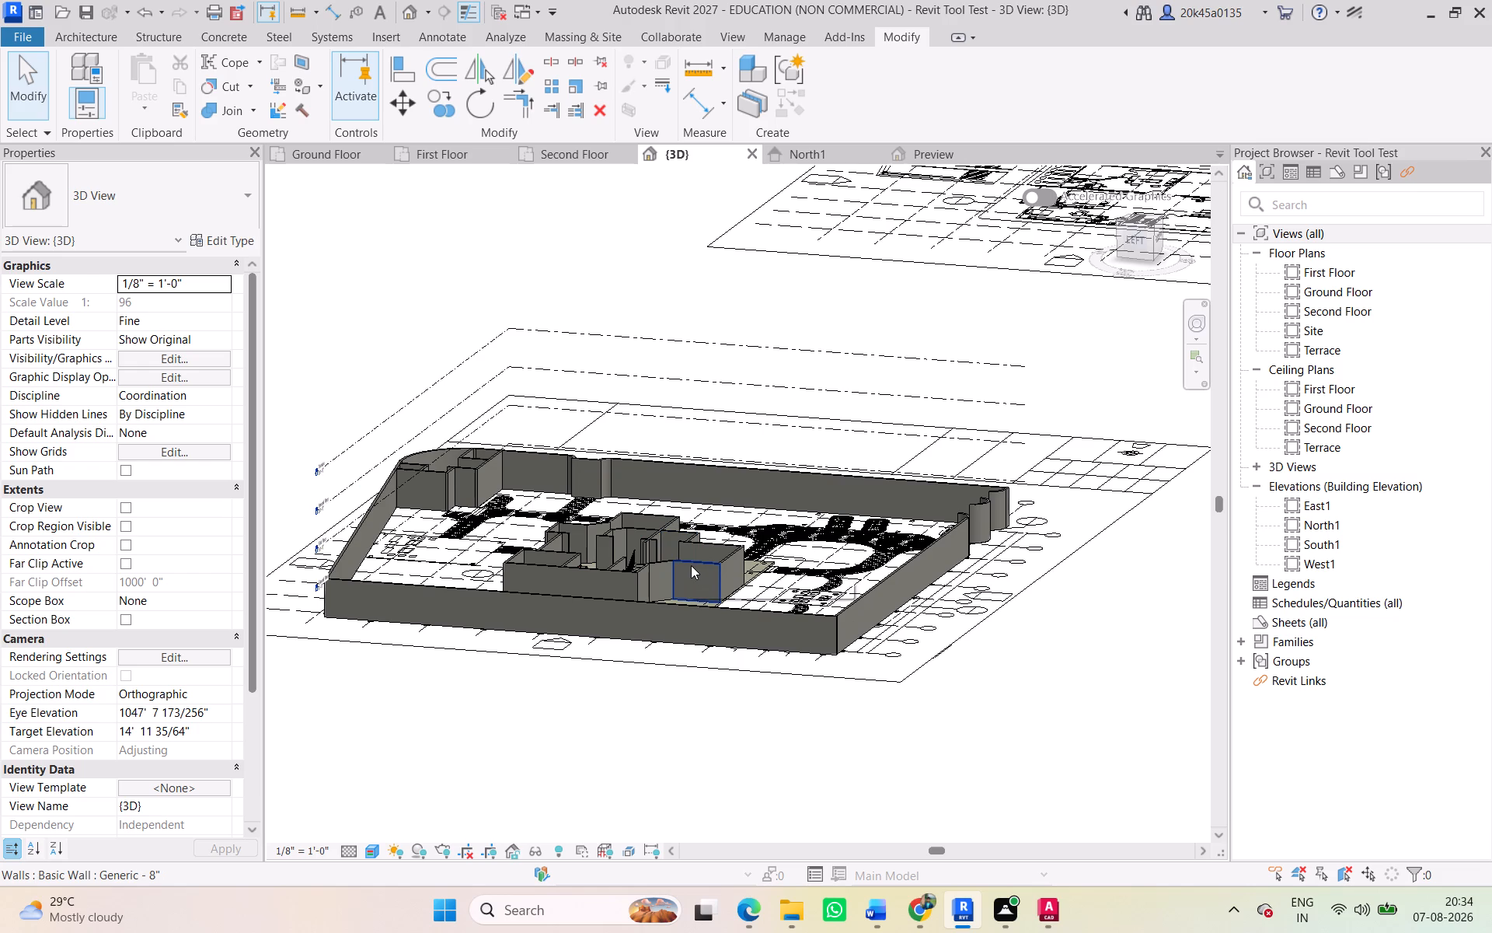
scroll(771, 587, "up", 1)
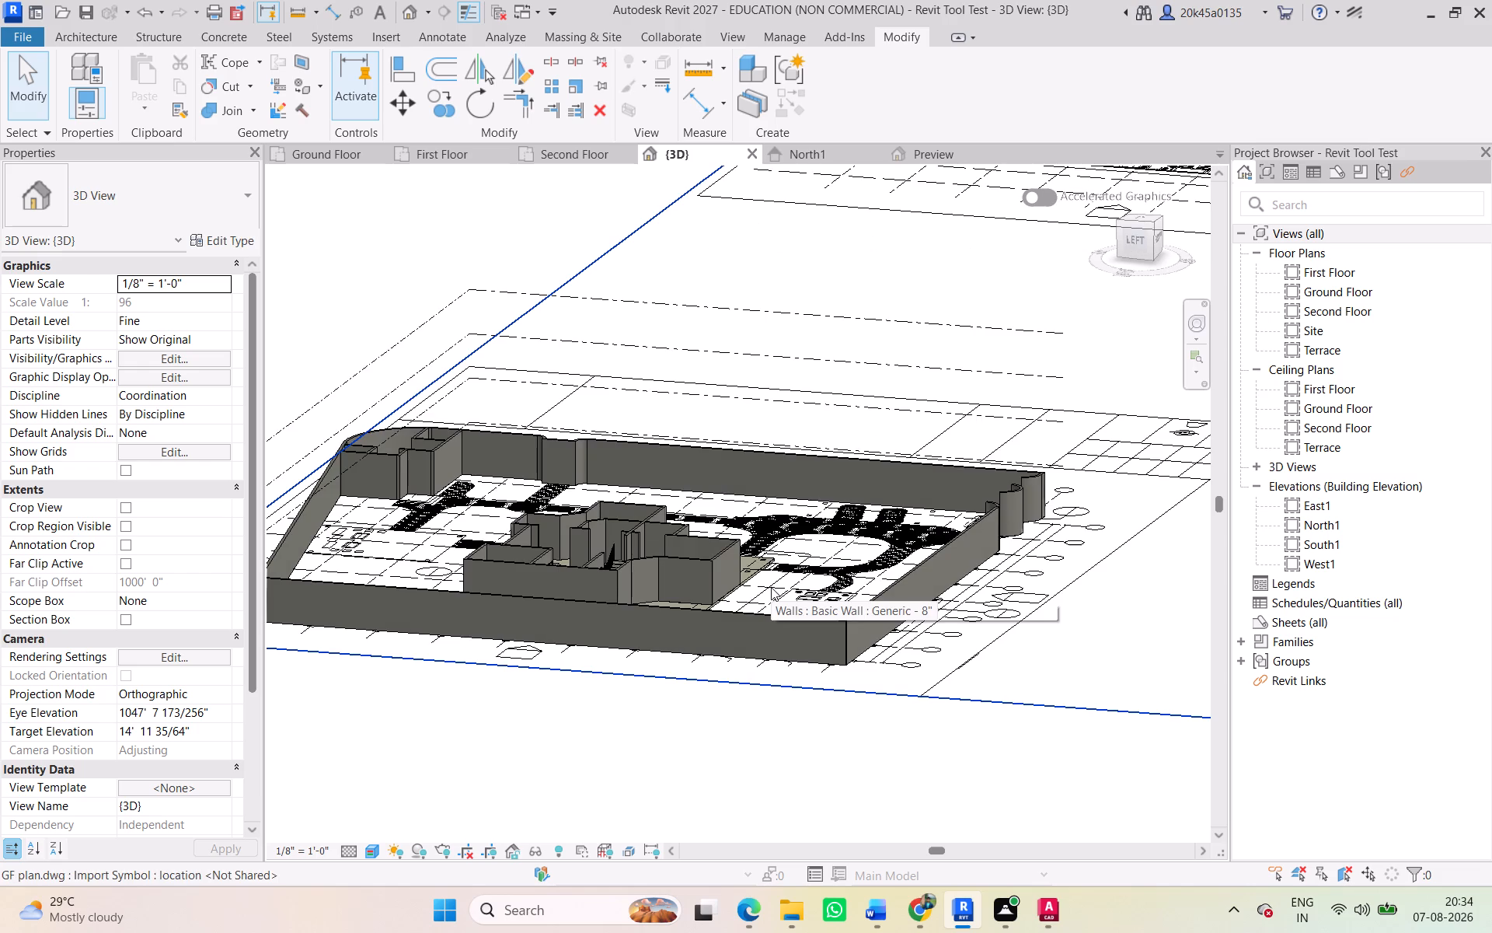
scroll(773, 587, "down", 2)
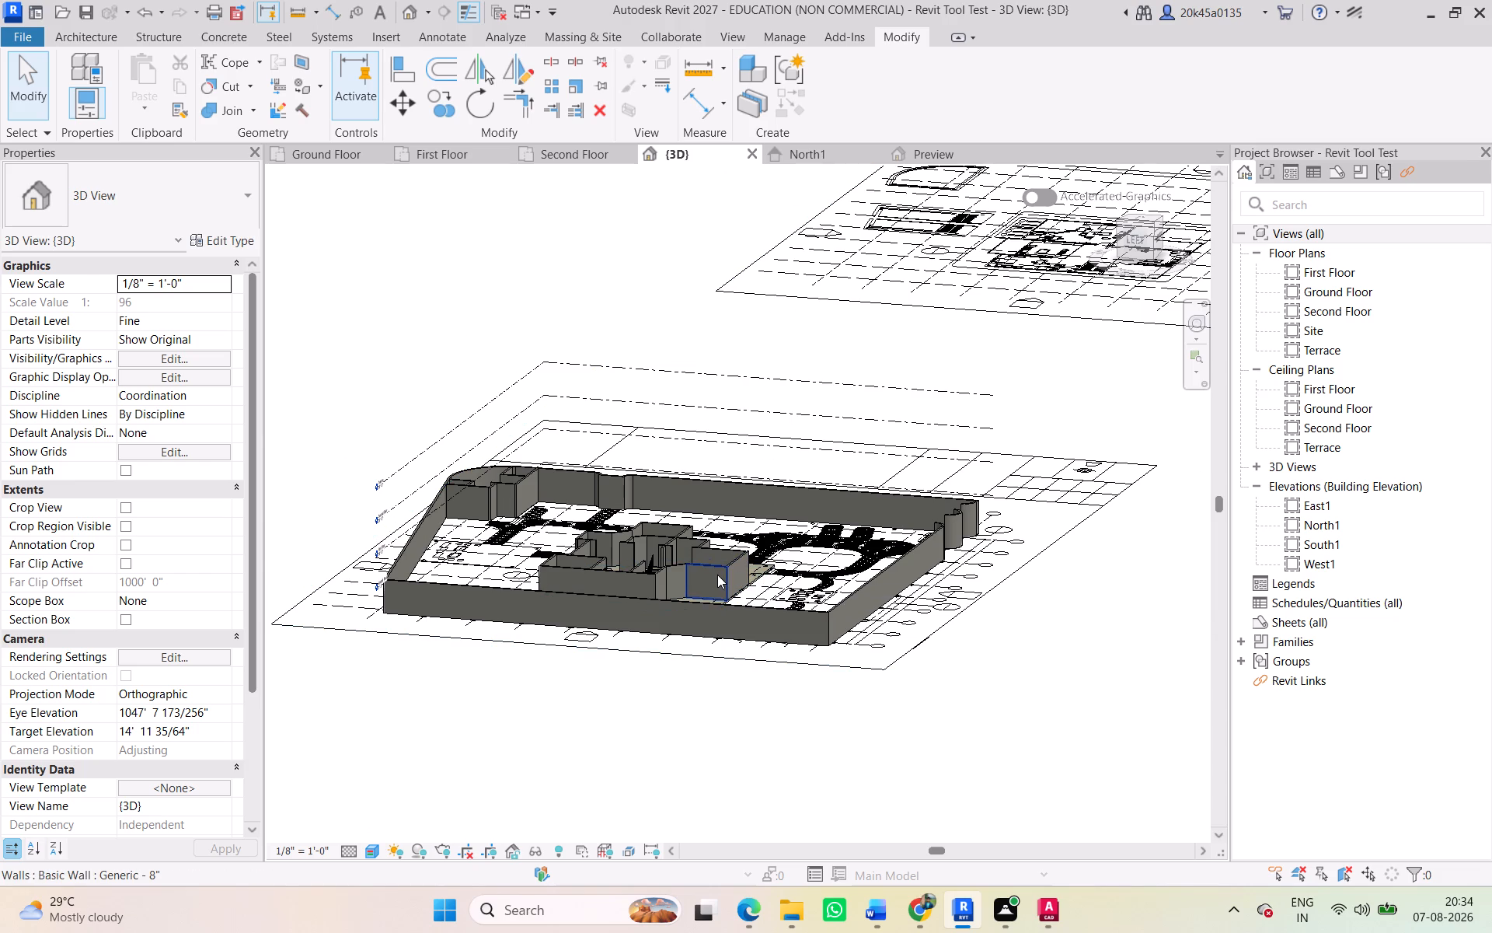
scroll(717, 575, "up", 5)
middle_click_drag(713, 589, 716, 600, "shift")
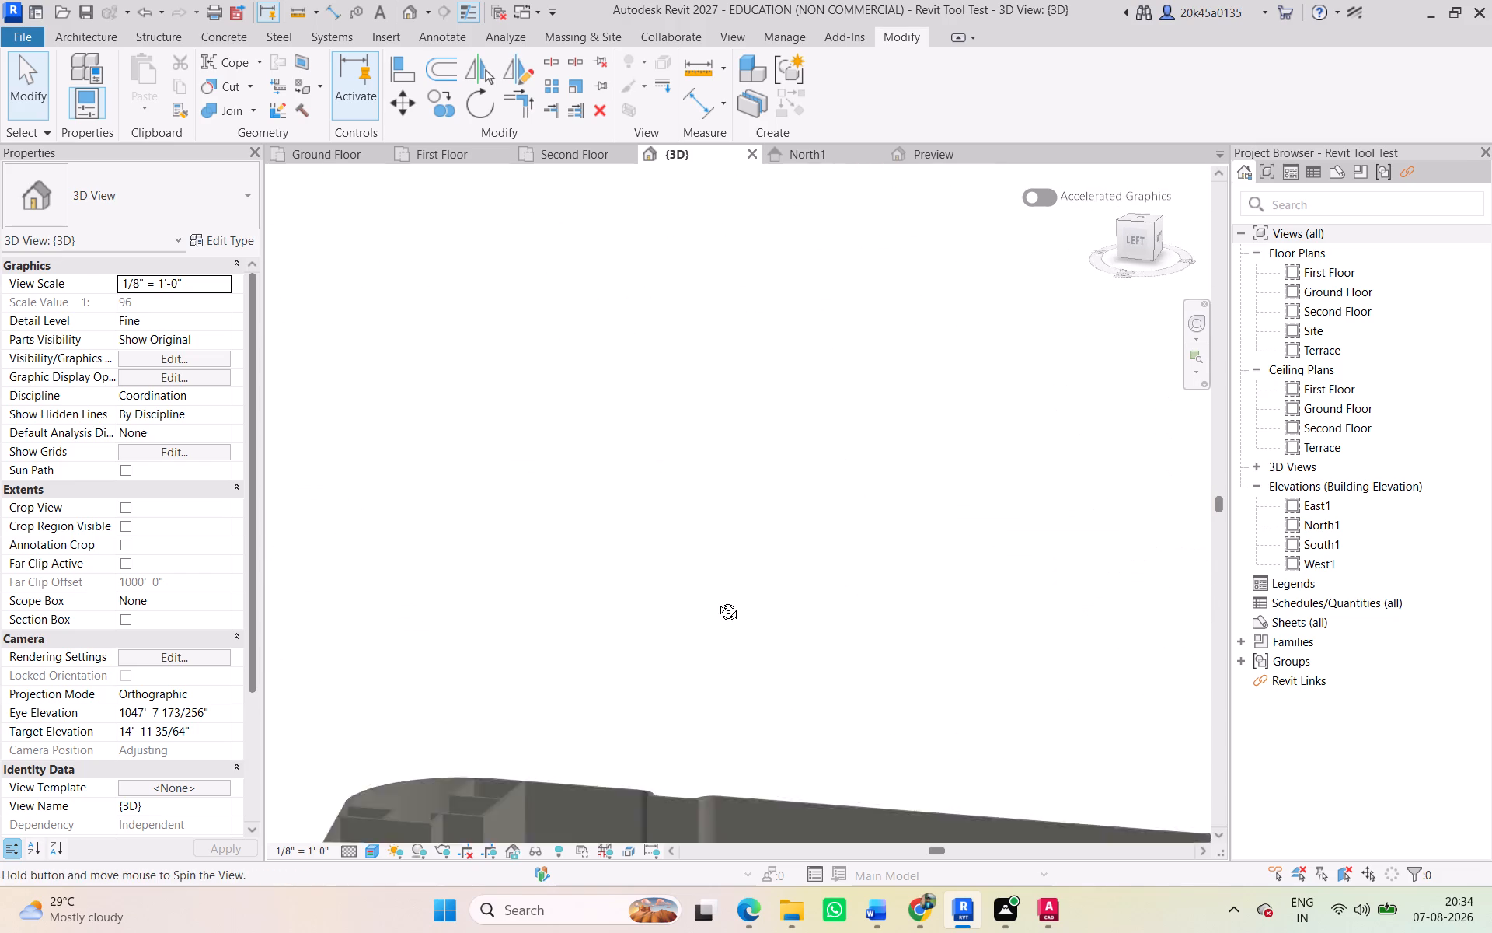
middle_click_drag(716, 600, 718, 601, "shift")
scroll(717, 603, "down", 10)
middle_click_drag(711, 589, 671, 393)
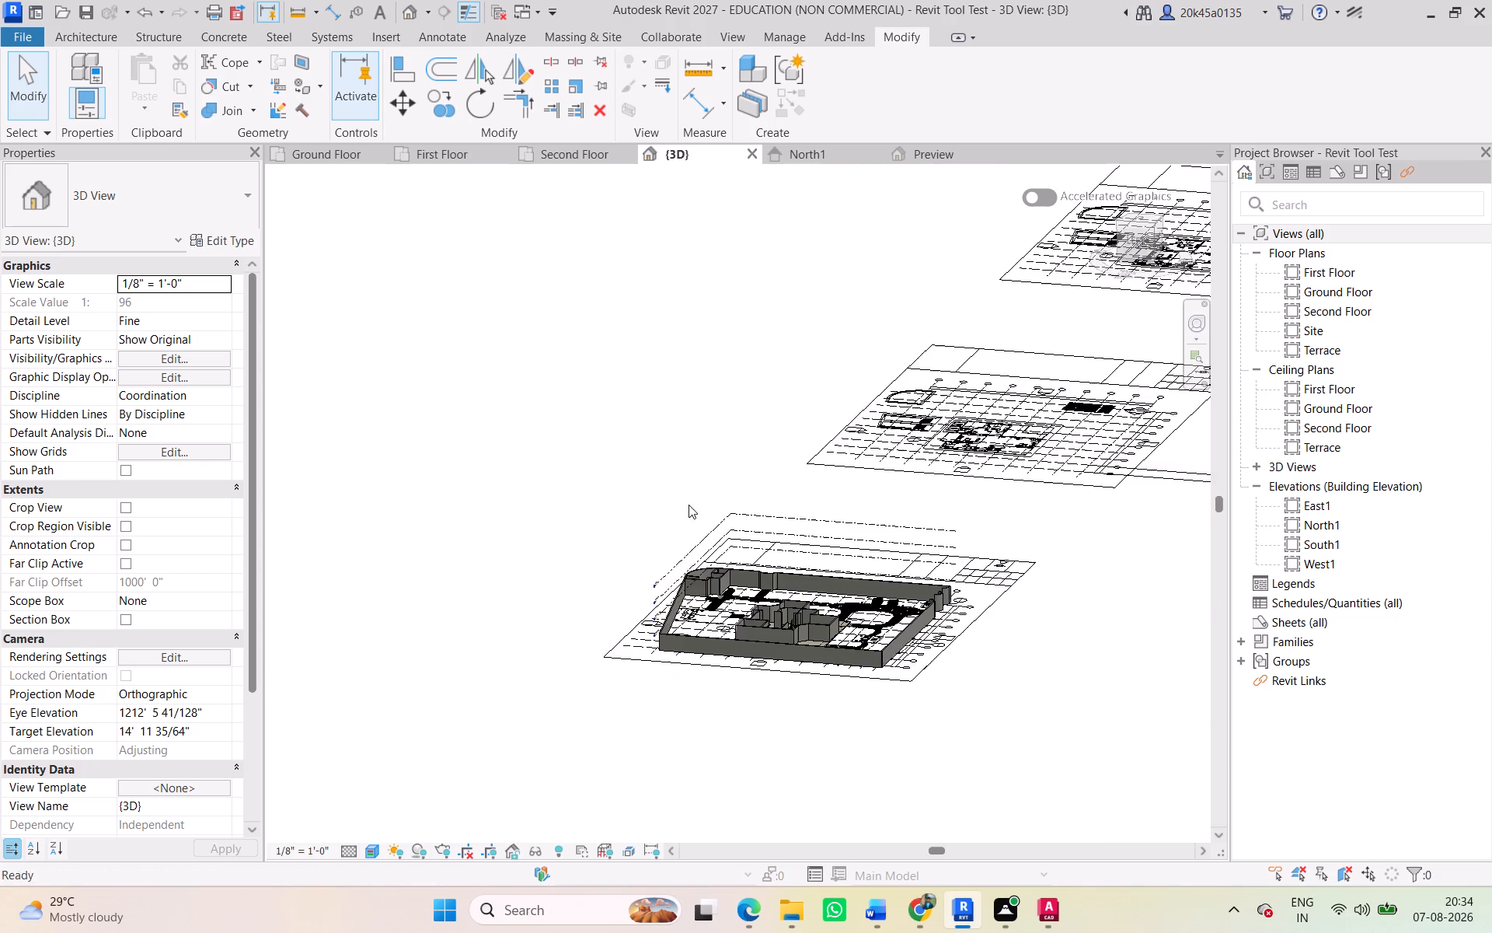
scroll(746, 610, "up", 3)
scroll(746, 616, "down", 3)
middle_click(545, 501)
middle_click_drag(699, 627, 704, 630, "shift")
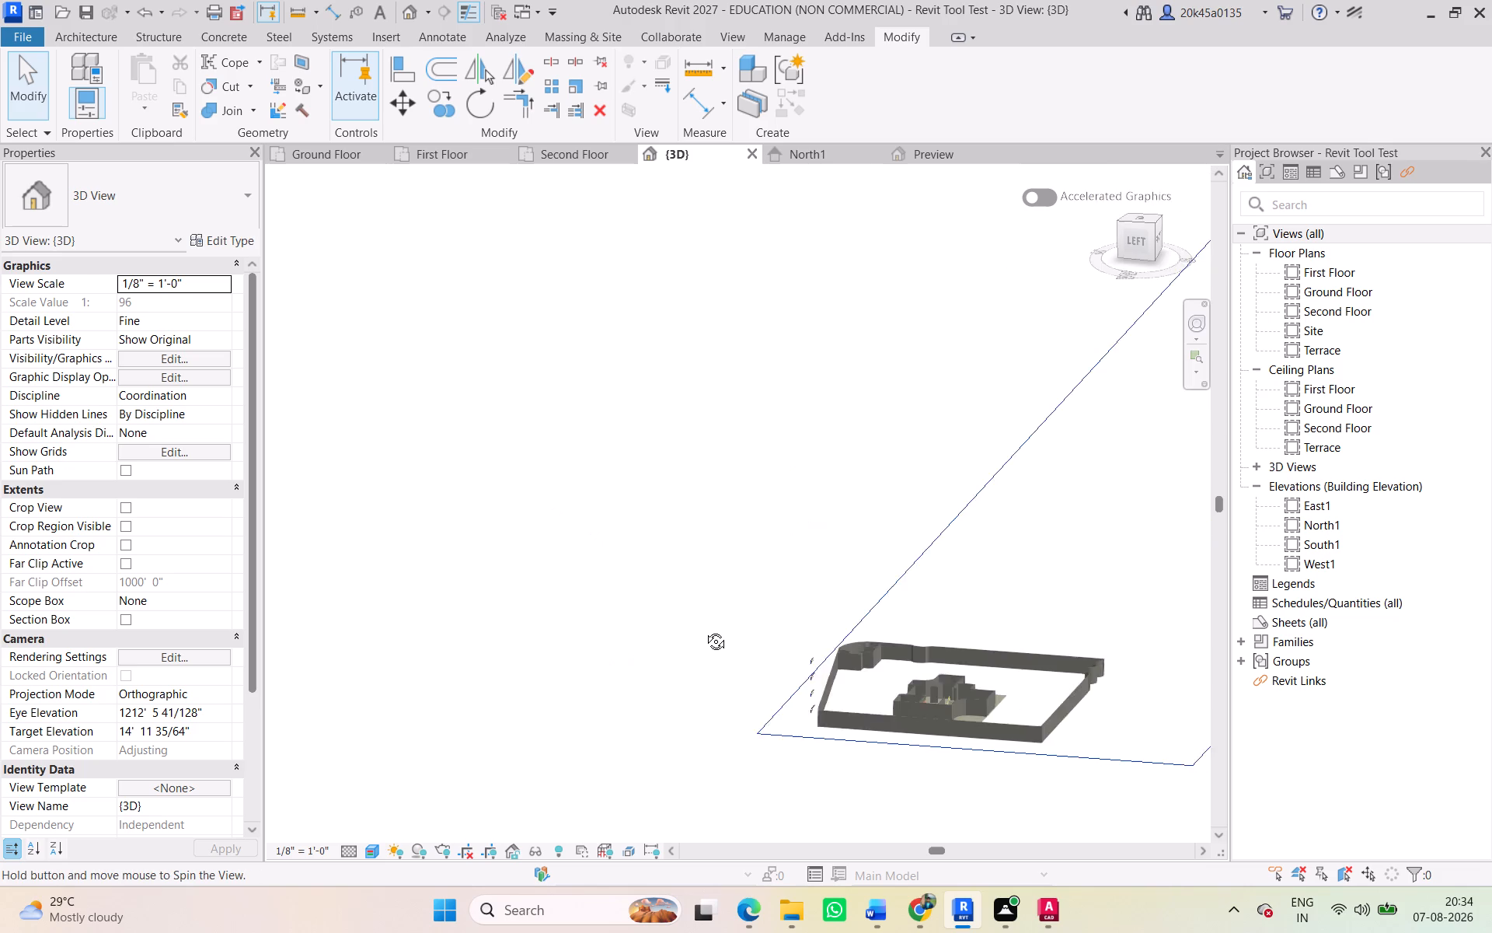
middle_click_drag(704, 630, 685, 621, "shift")
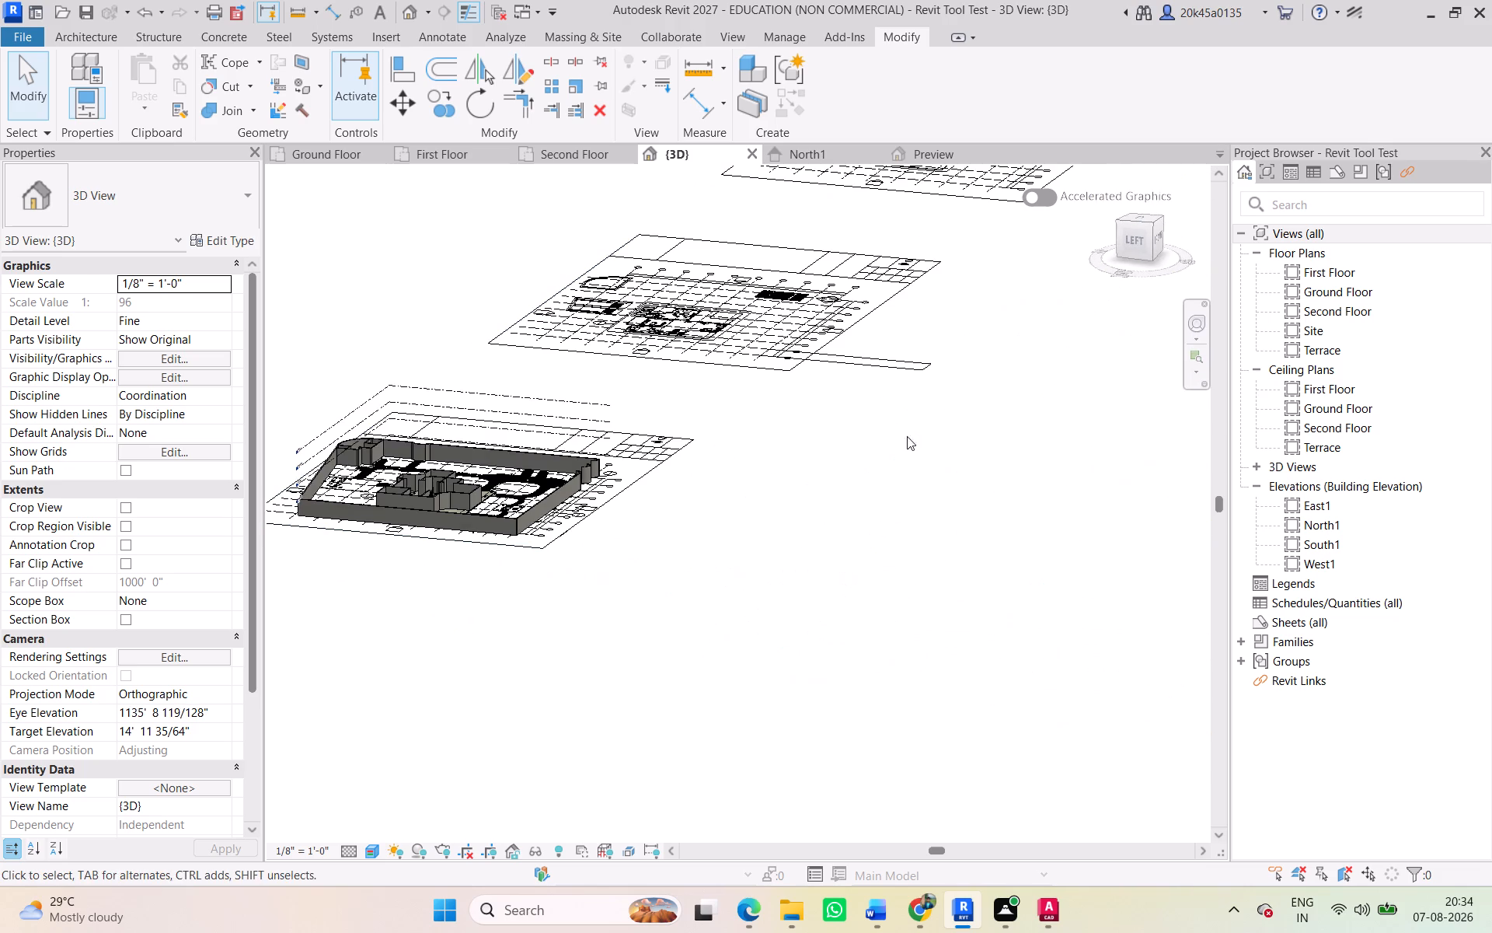
Examine the reloaded interior door near the staircase in the 3D view from a raised front-left angle.
left_click_drag(1131, 246, 1106, 242)
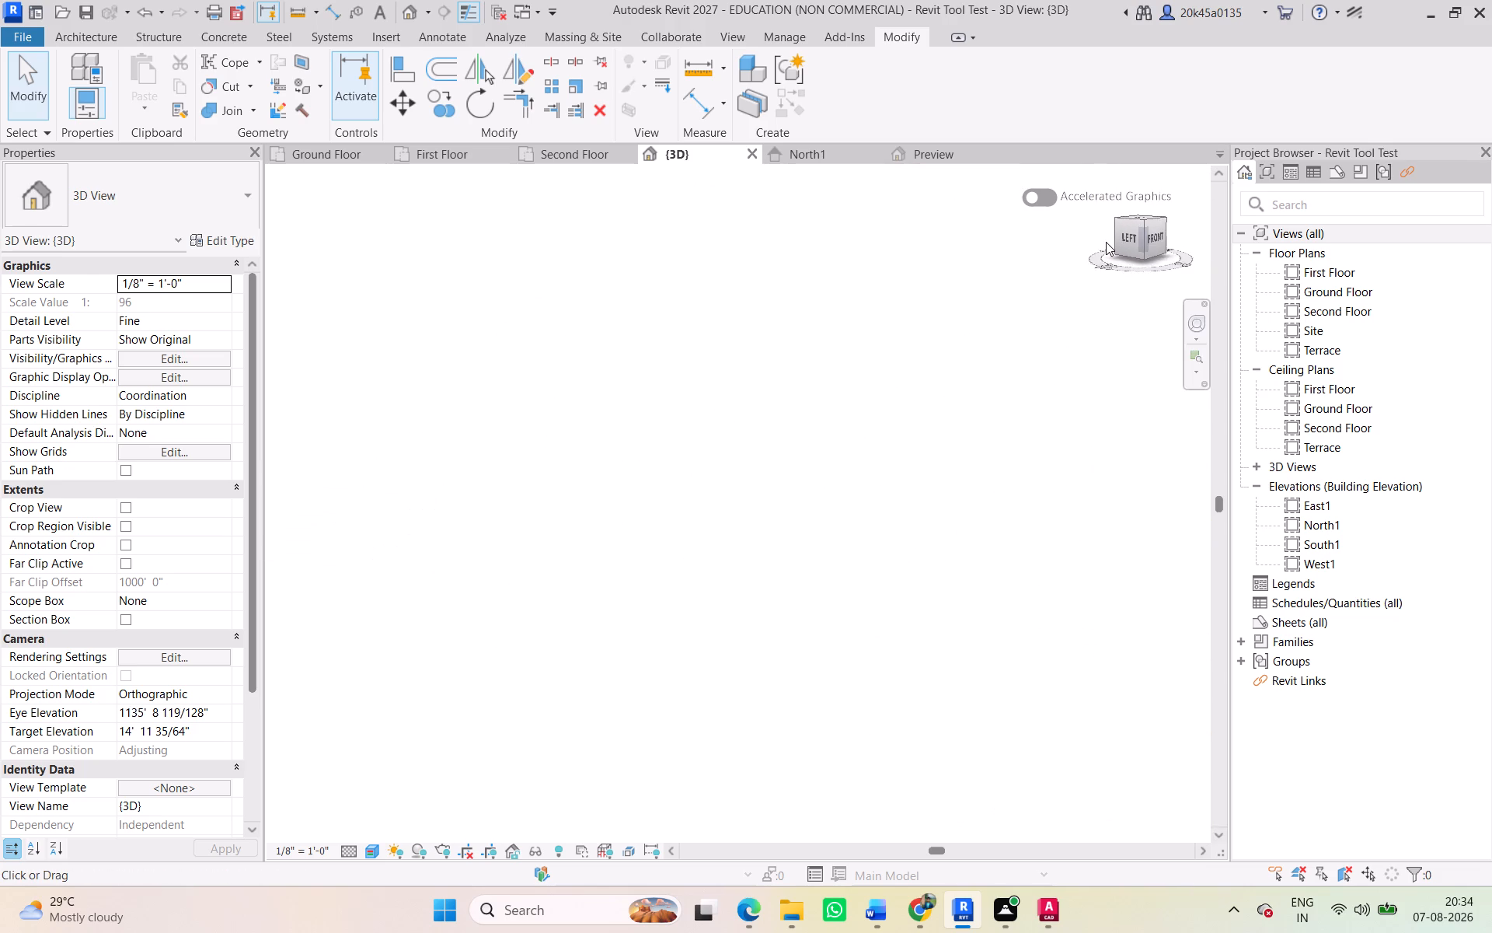
left_click_drag(1106, 242, 1112, 279)
scroll(698, 466, "down", 2)
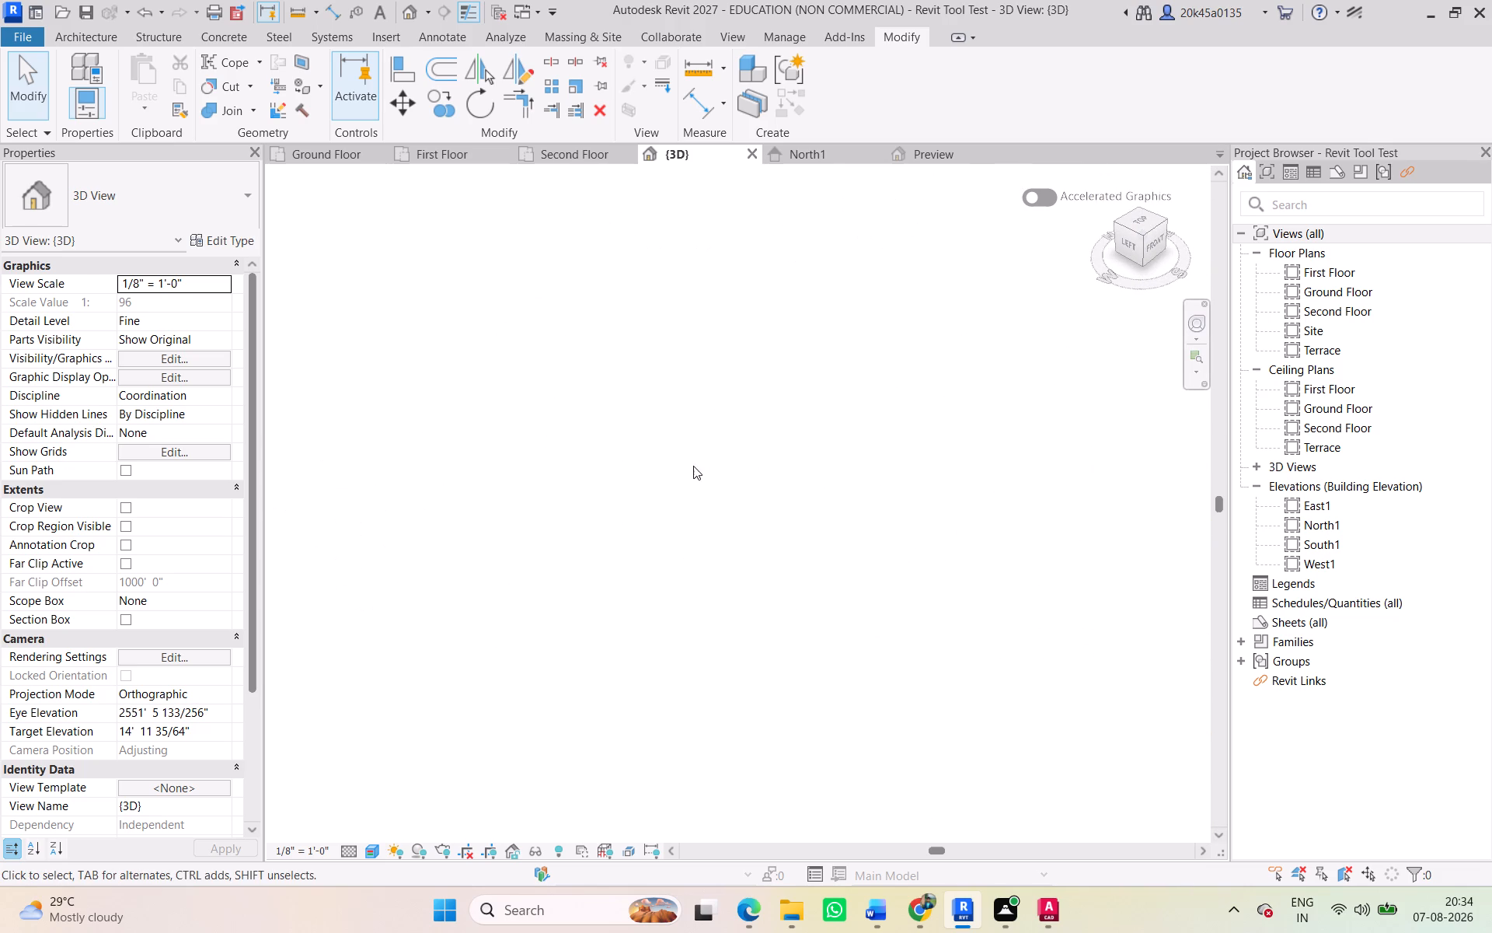
middle_click_drag(693, 466, 948, 414)
scroll(712, 467, "down", 5)
middle_click(709, 470)
scroll(714, 470, "down", 5)
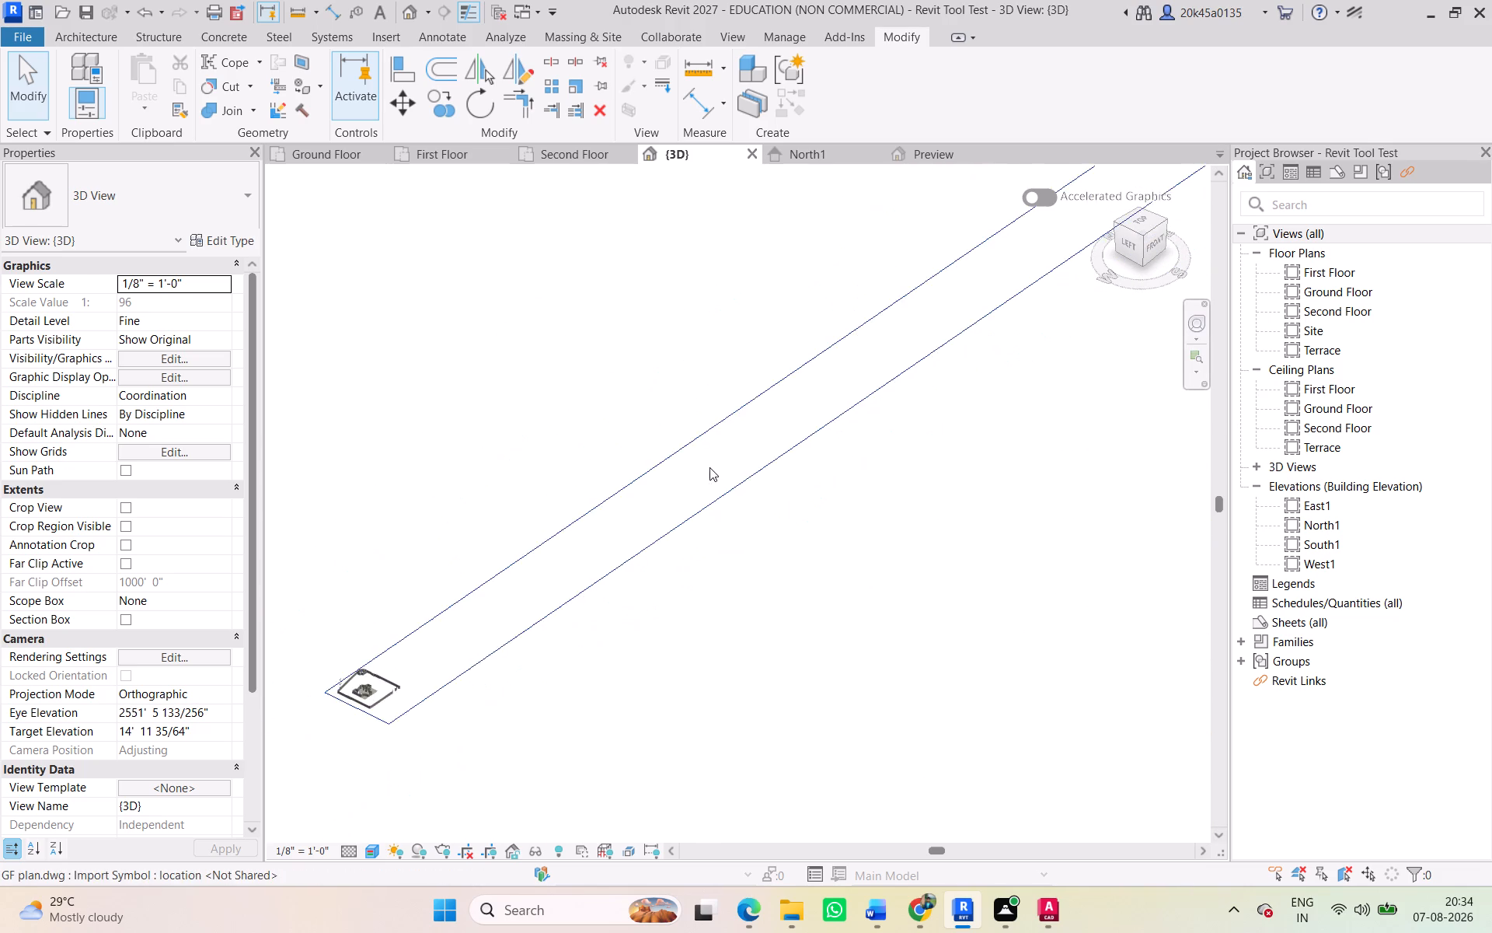
middle_click_drag(709, 467, 937, 383)
scroll(582, 598, "up", 15)
scroll(561, 512, "up", 5)
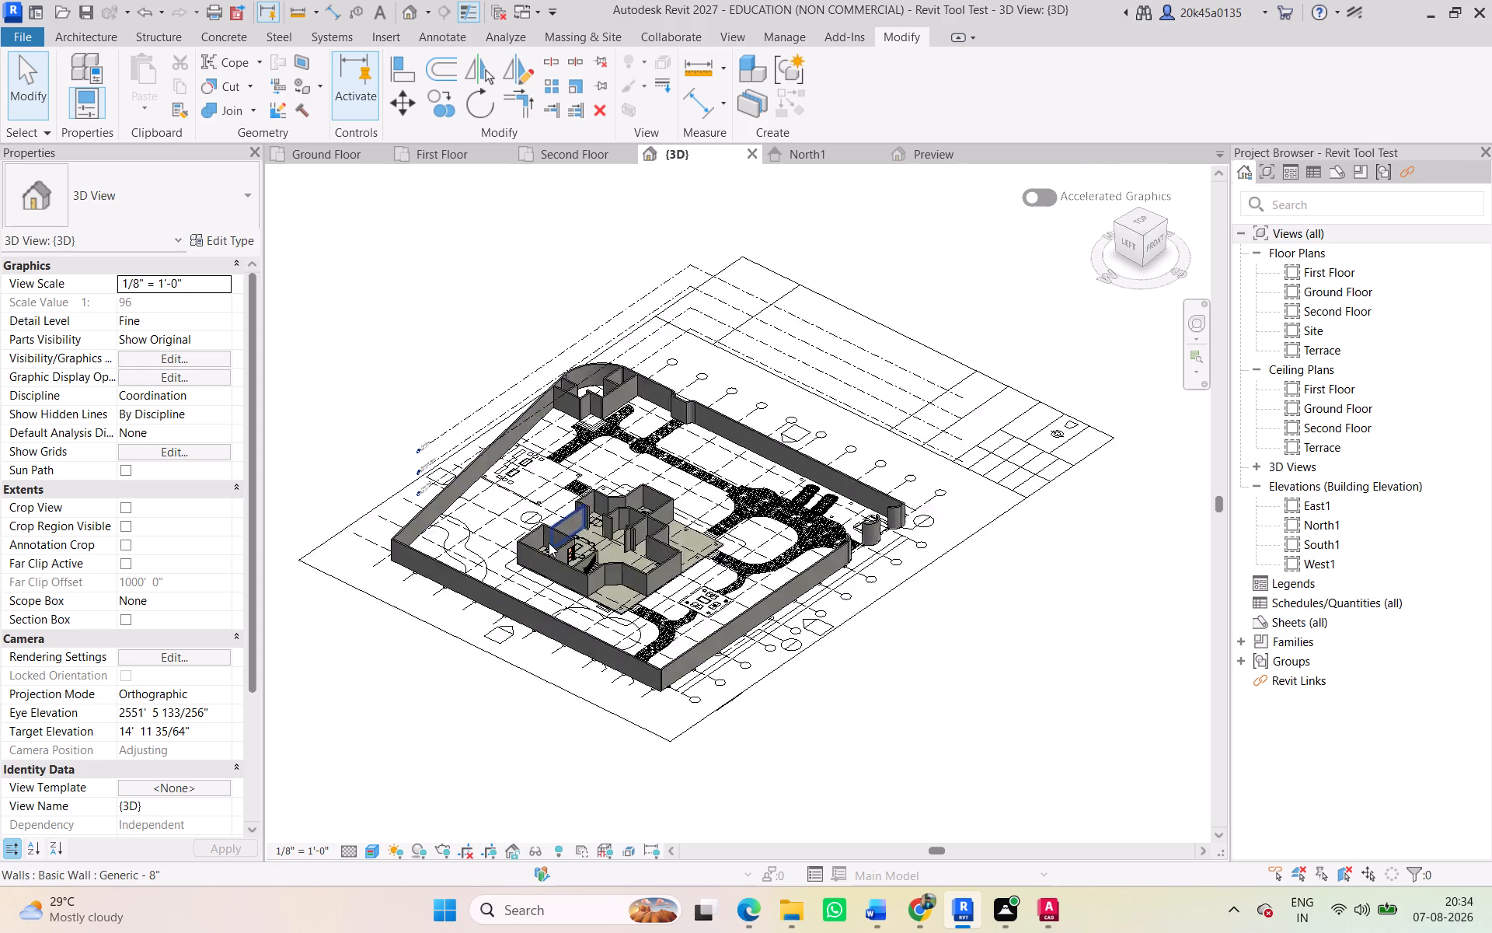
scroll(581, 566, "up", 15)
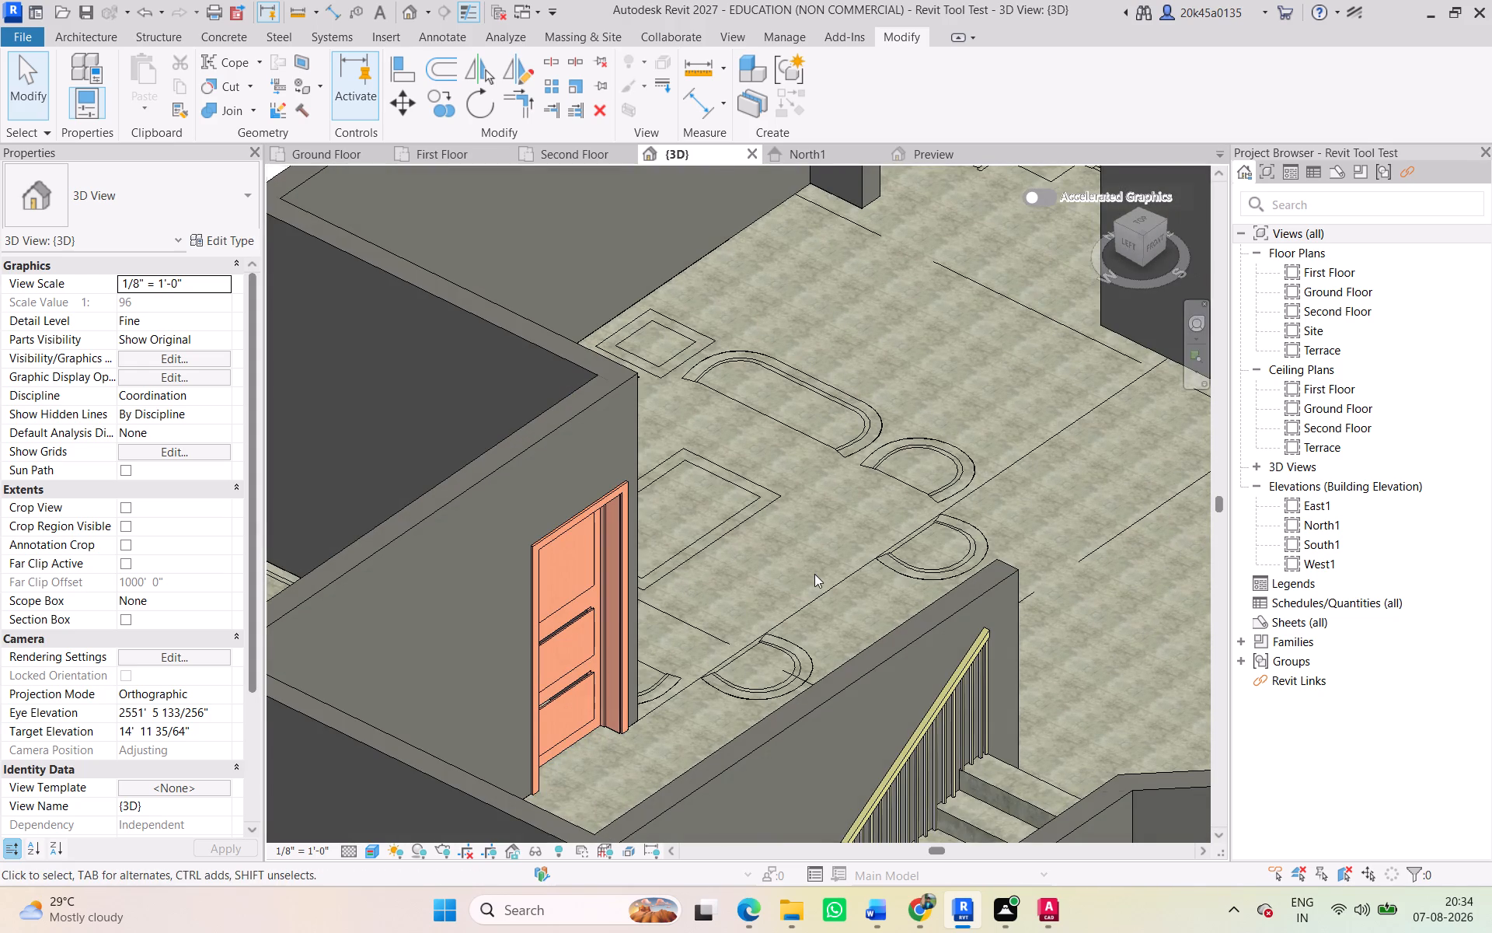
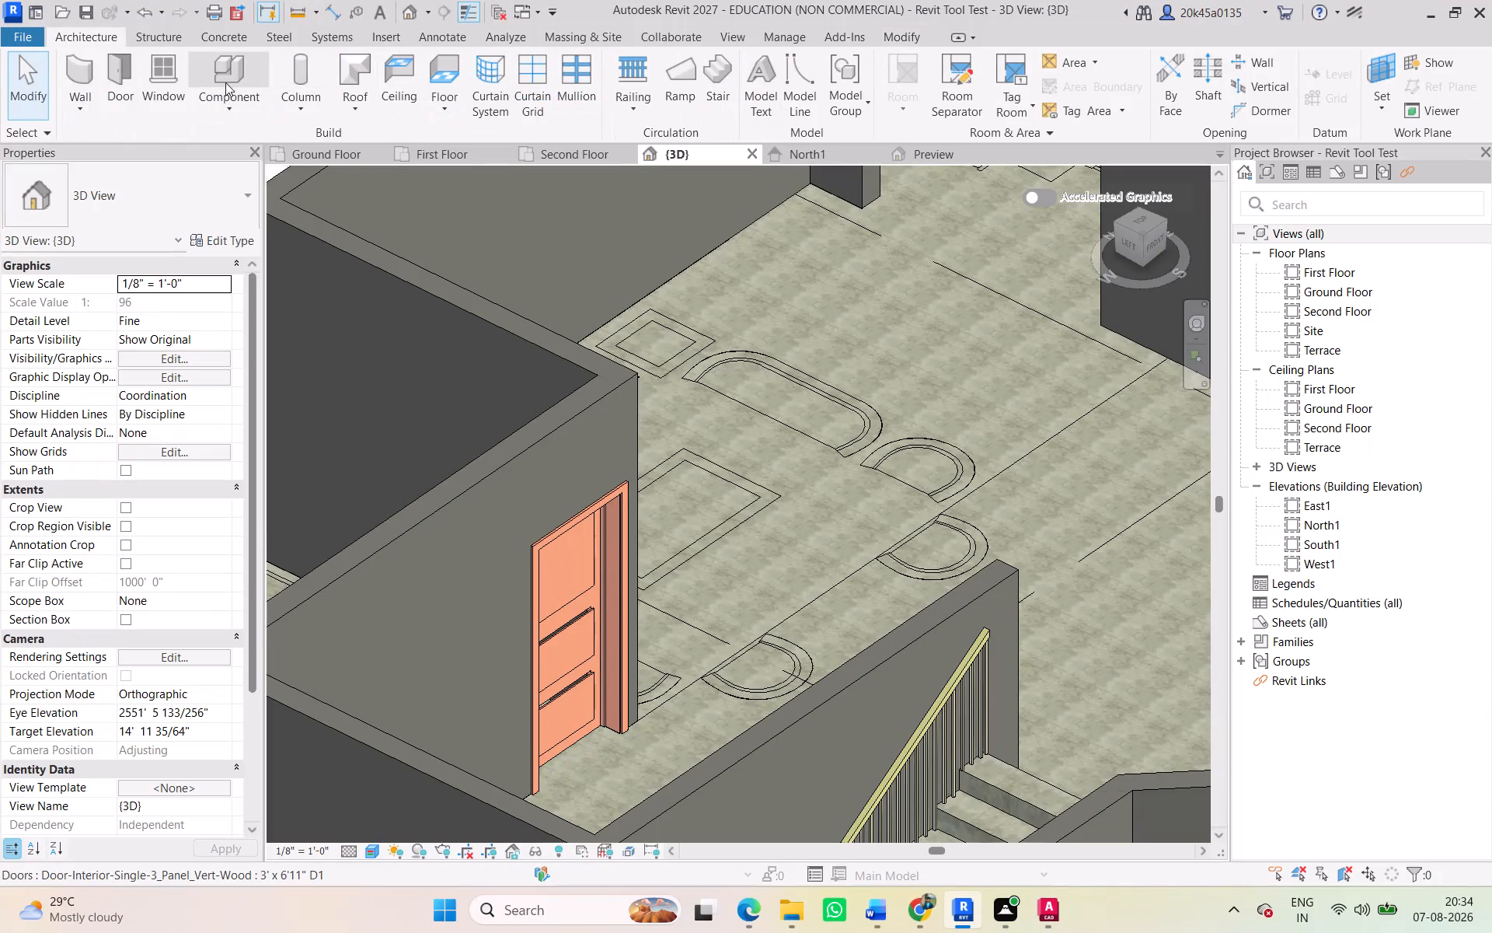
Start the Door command with the 3' x 6'11" D1 single-panel wood type and open the Ground Floor plan for placement.
left_click(224, 81)
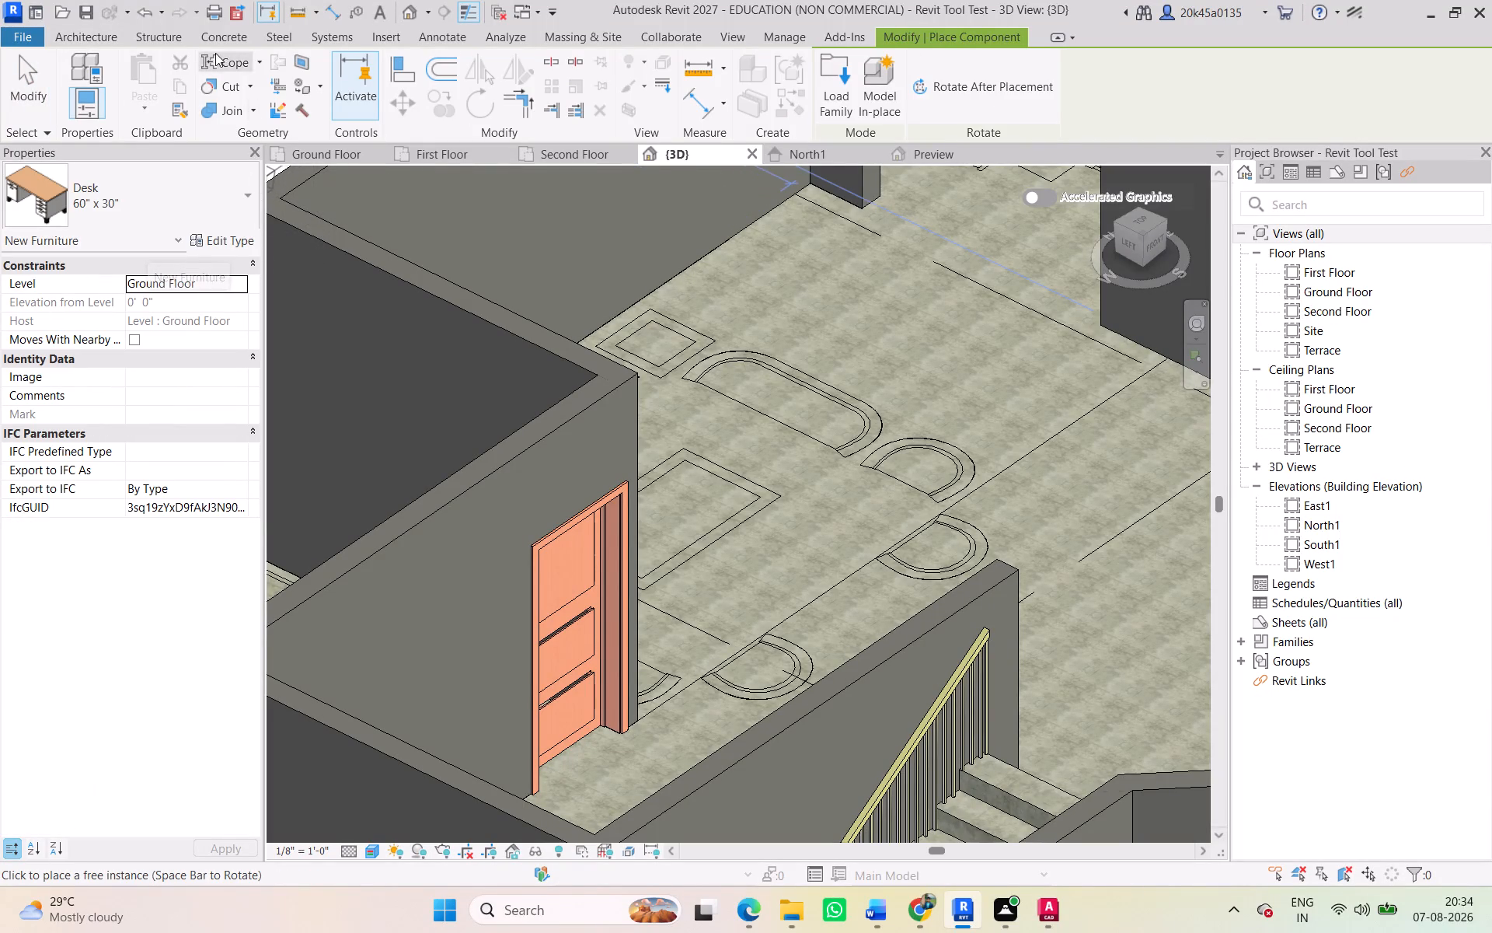
left_click(73, 32)
left_click(106, 94)
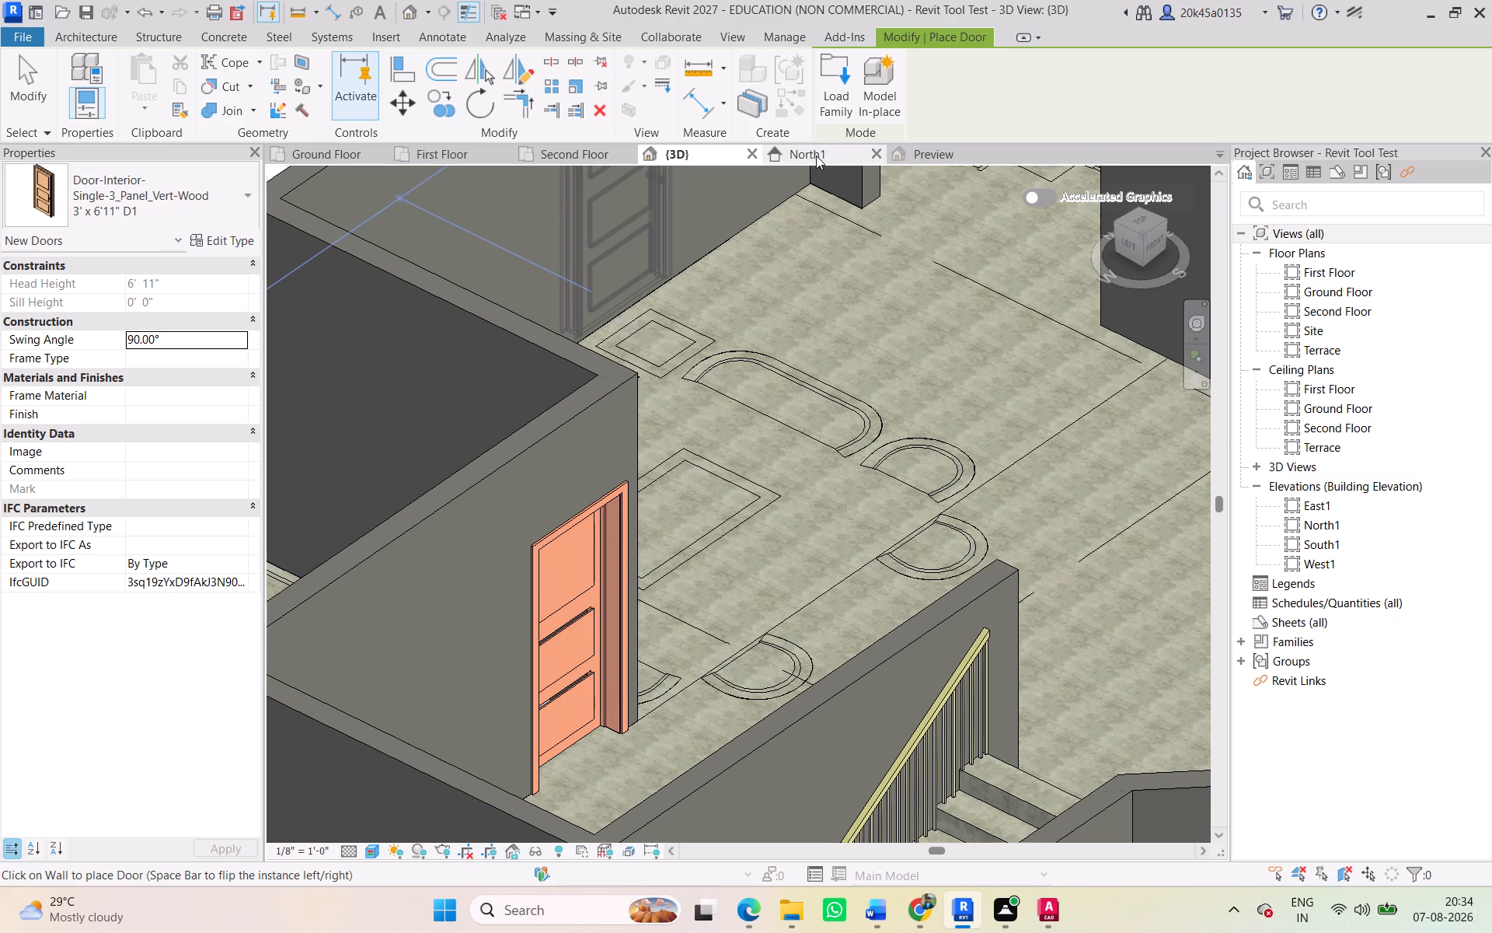
left_click(335, 159)
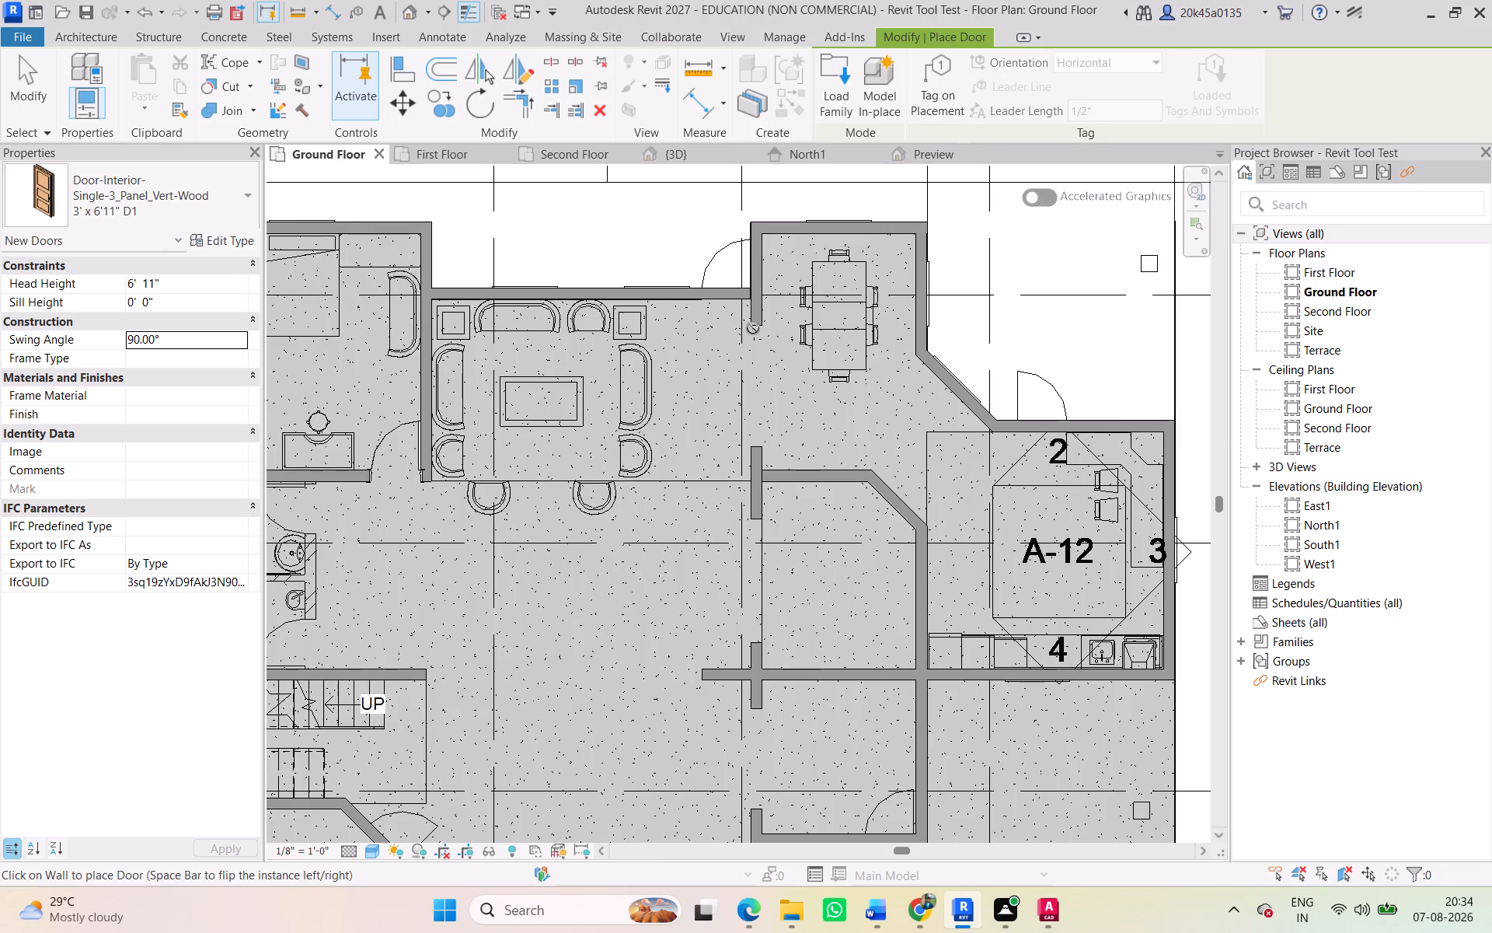
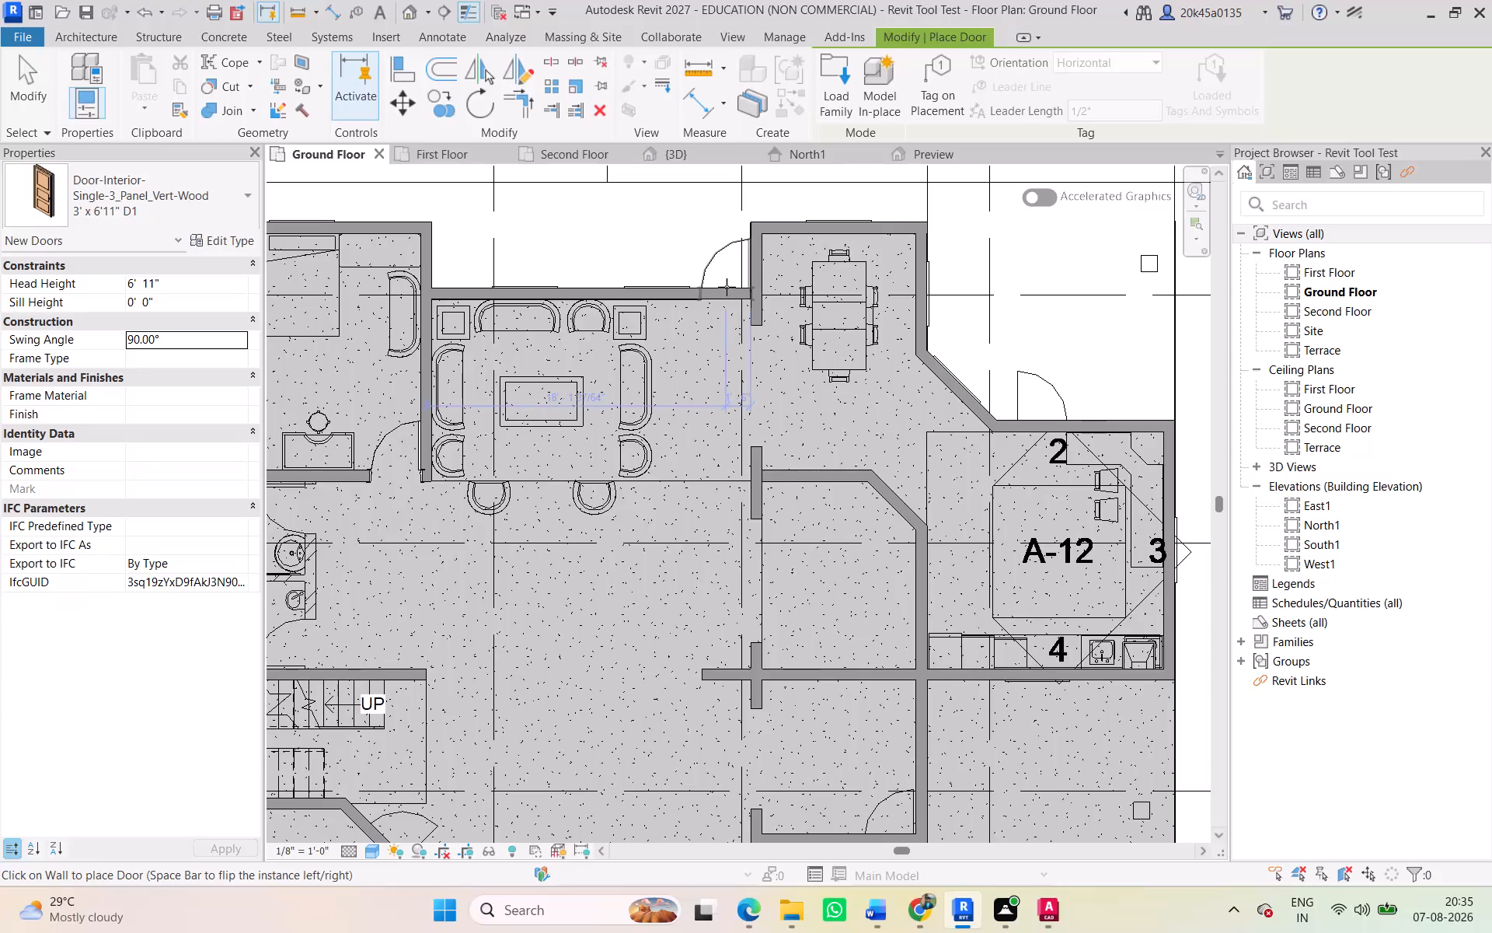
Place a D1 wood door in the living room's north wall, at the end next to the dining area.
left_click(727, 287)
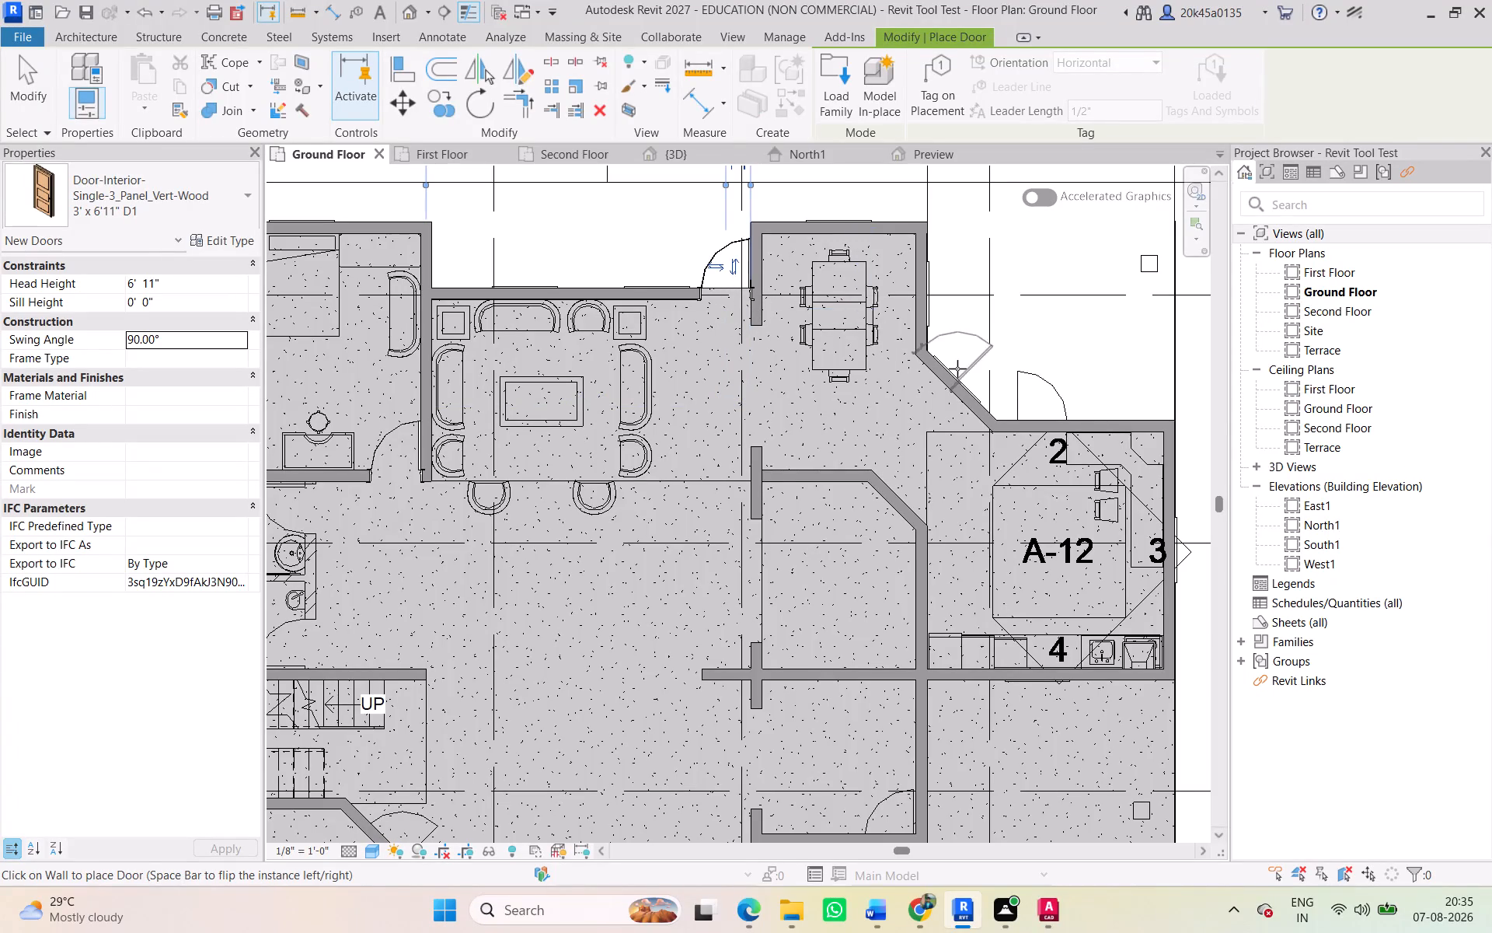
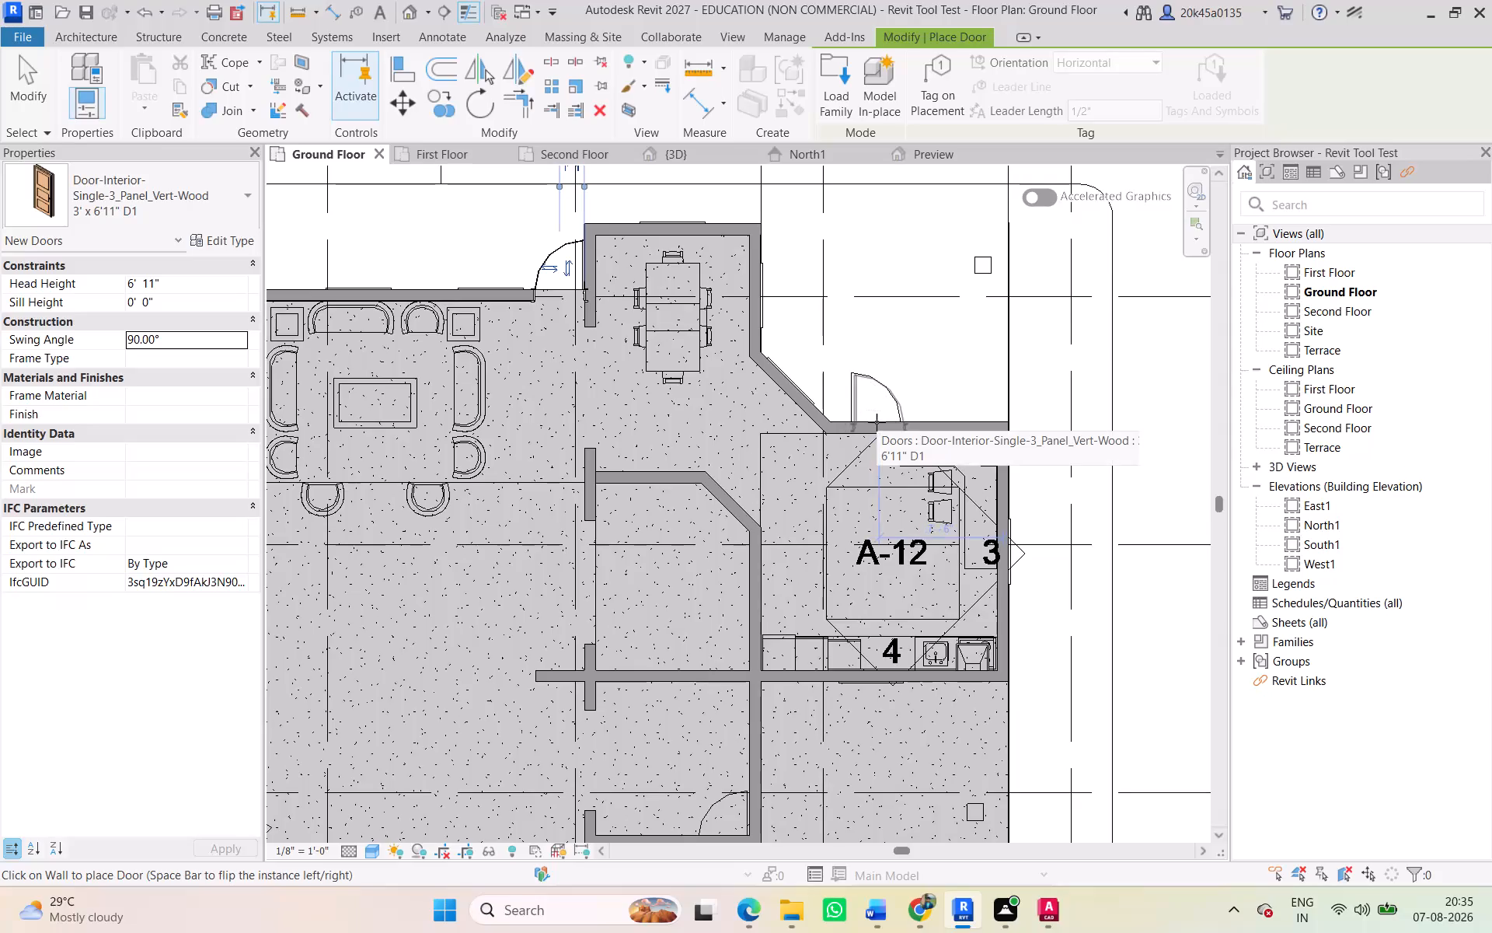
Place a D1 wood door in the kitchen's north wall, swinging outward, about 7'-6" from the east wall.
left_click(877, 422)
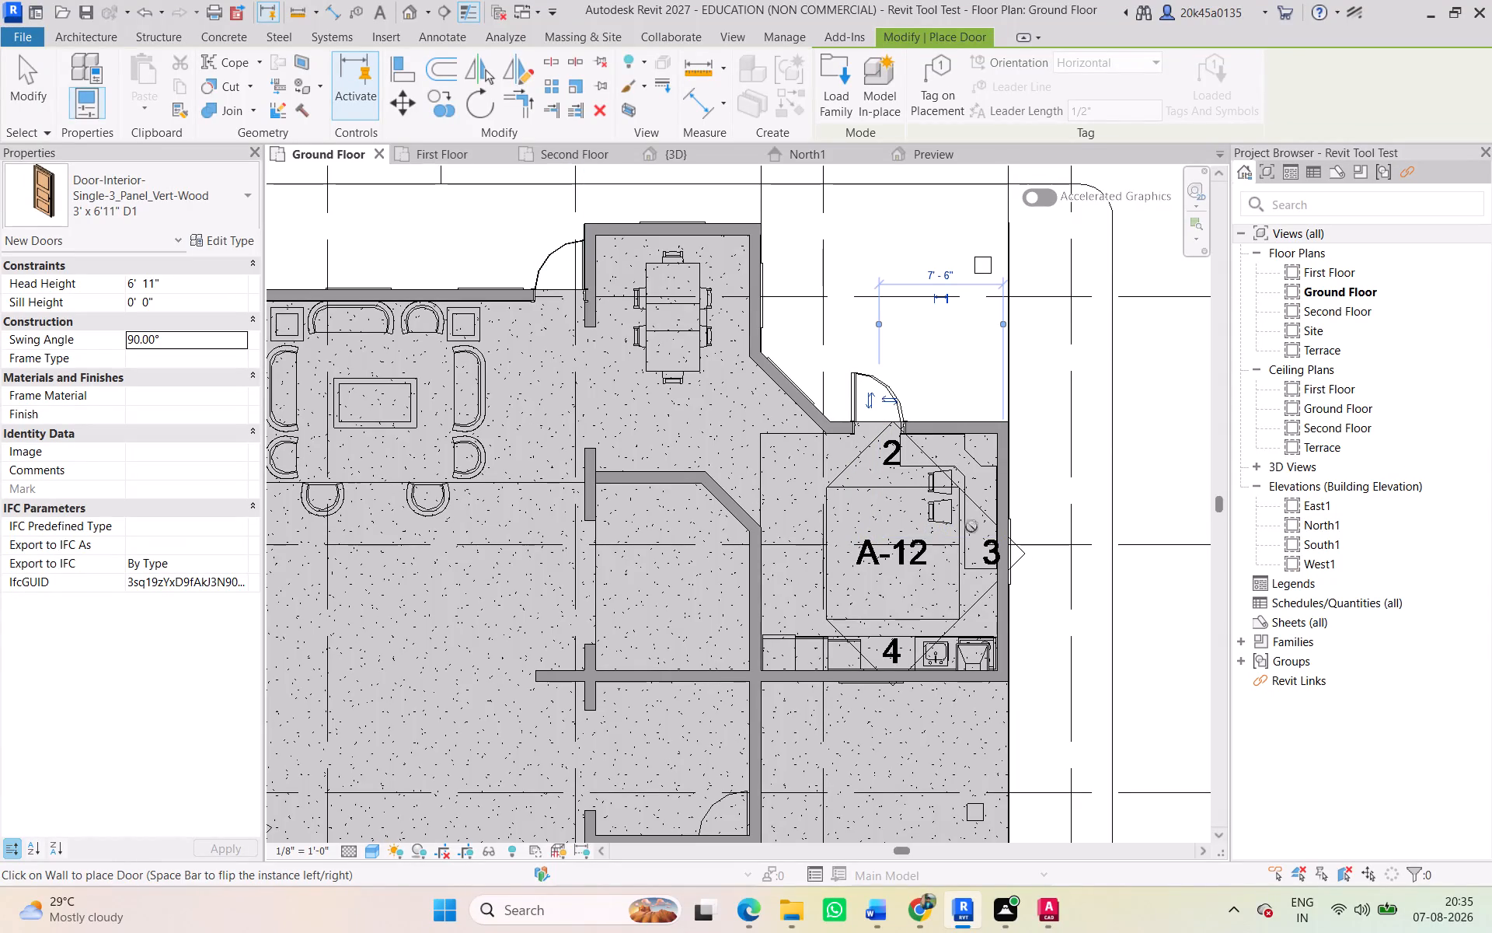
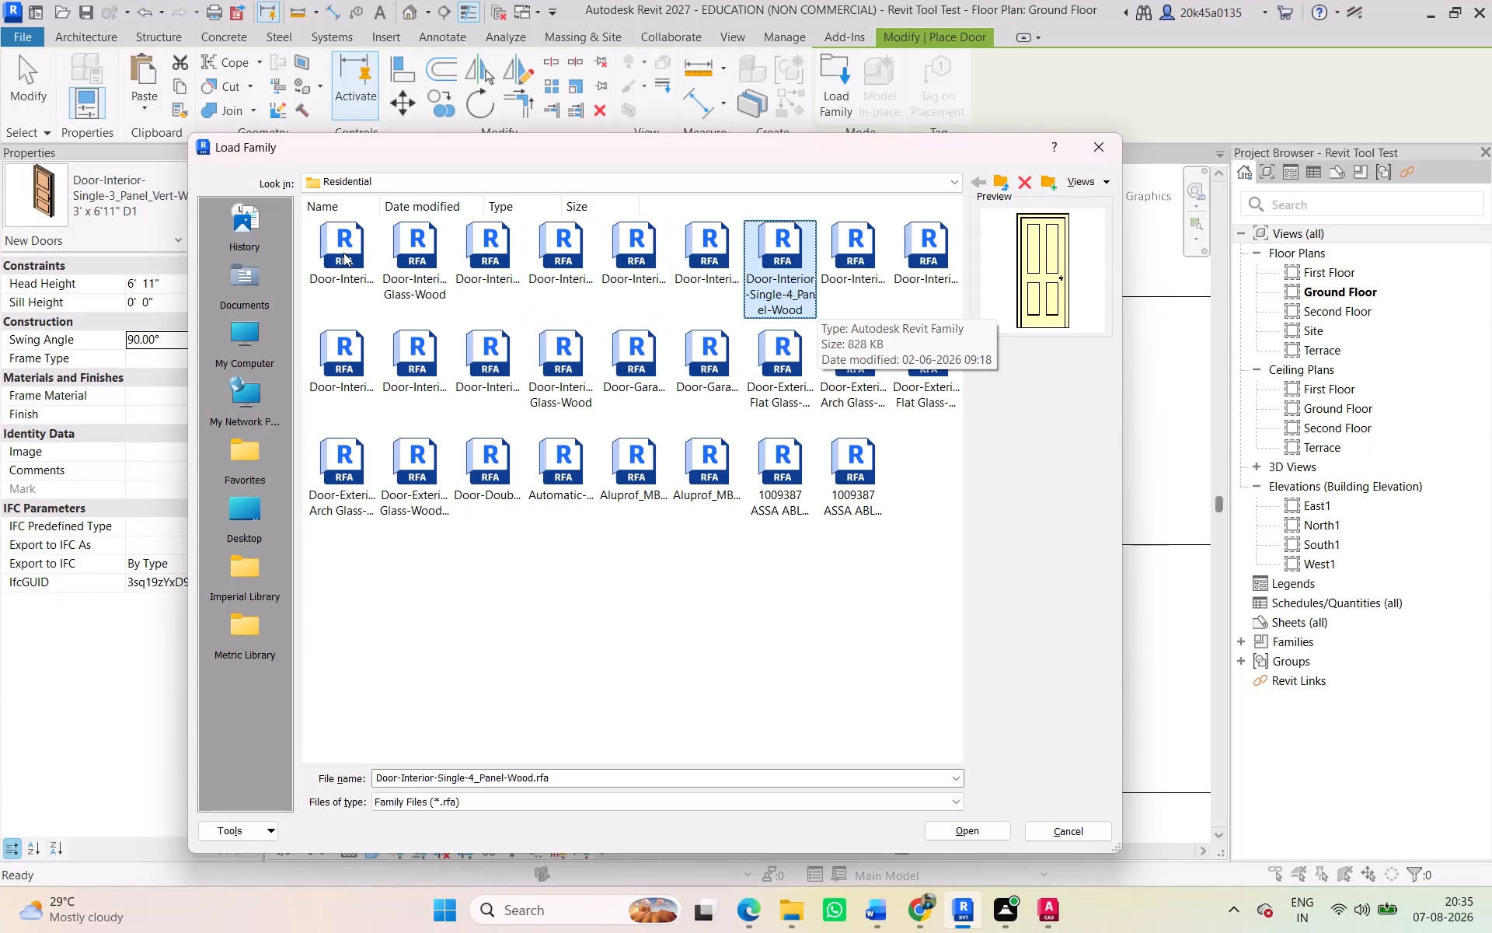
Examine the previews of the Residential door families, comparing interior single-panel, multi-panel and exterior glass designs for one to load.
key("Left")
key("Left")
key("Right")
key("Right")
key("Right")
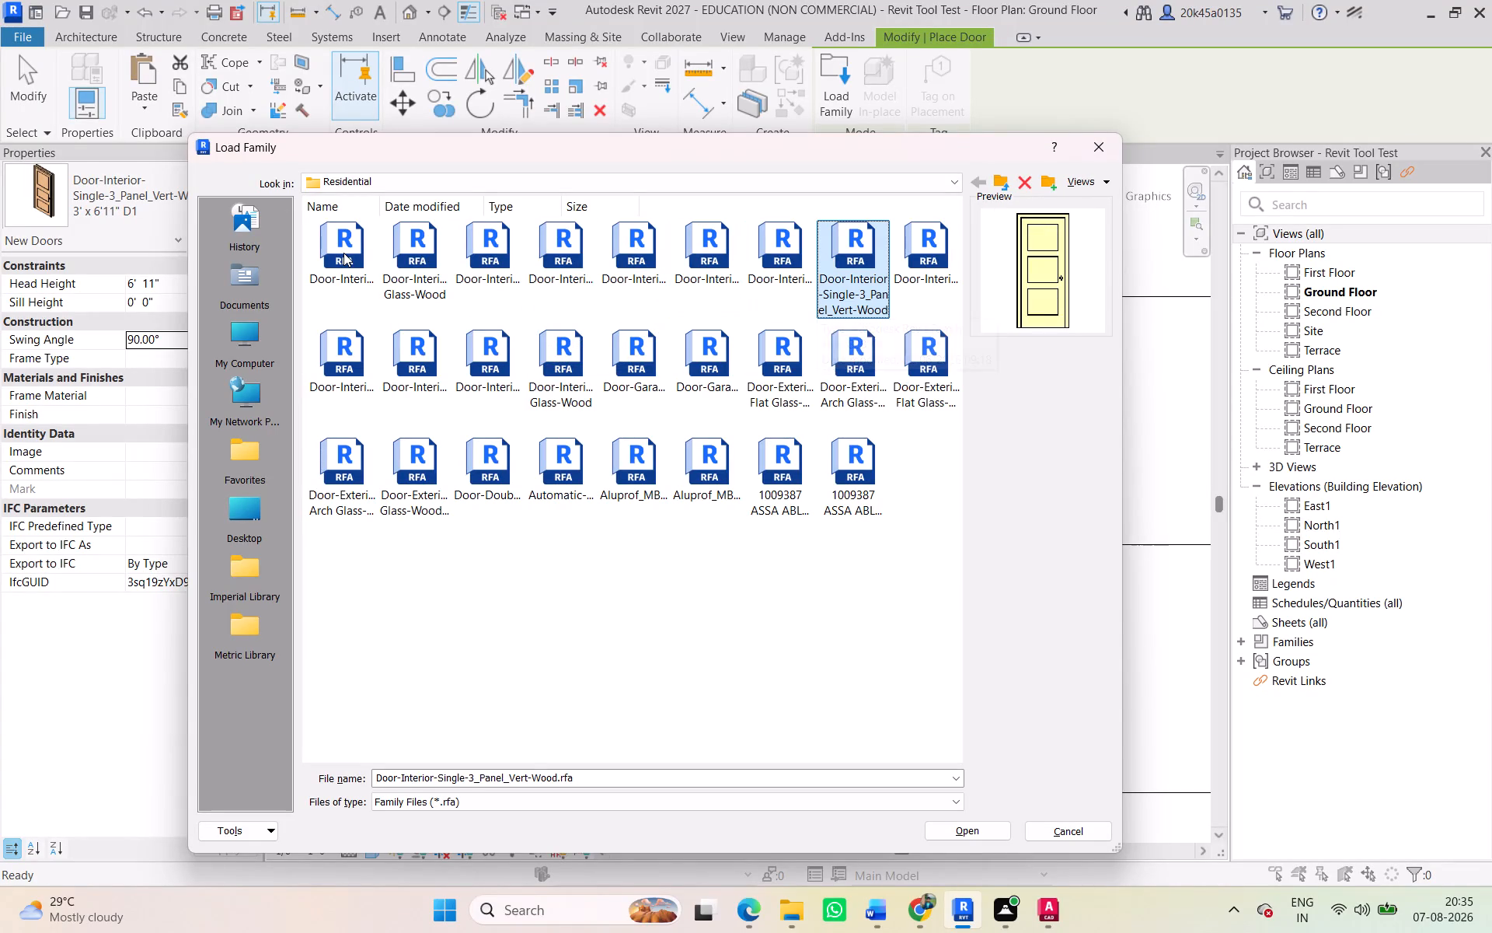
key("Right")
key("Right")
key("Down")
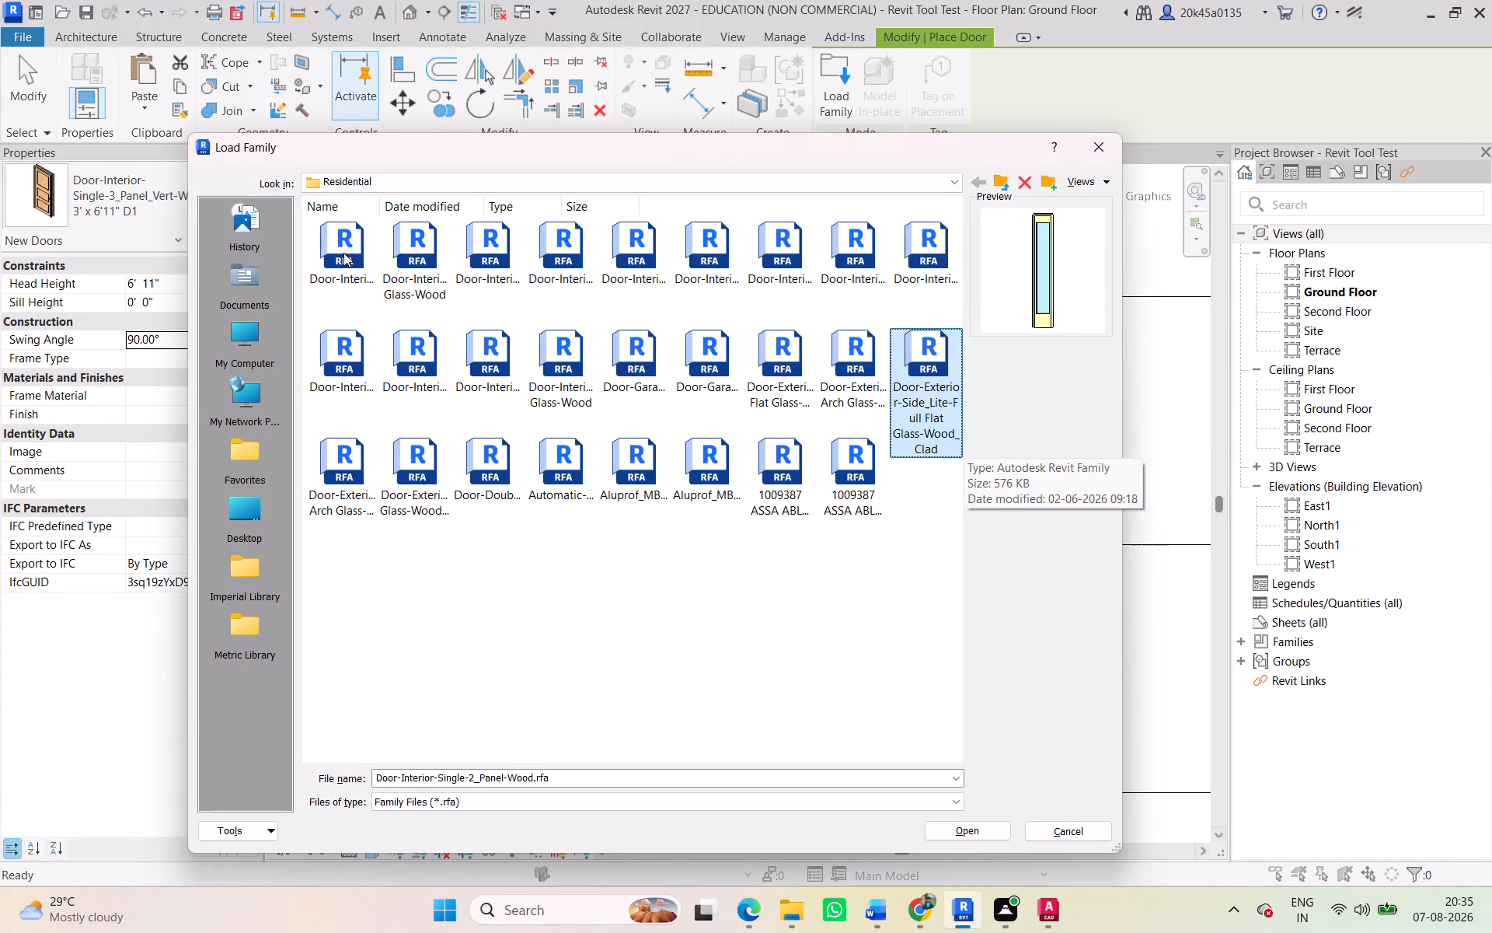
key("Left")
key("Left")
key("Left")
key("Left")
key("Left")
key("Left")
key("Left")
key("Left")
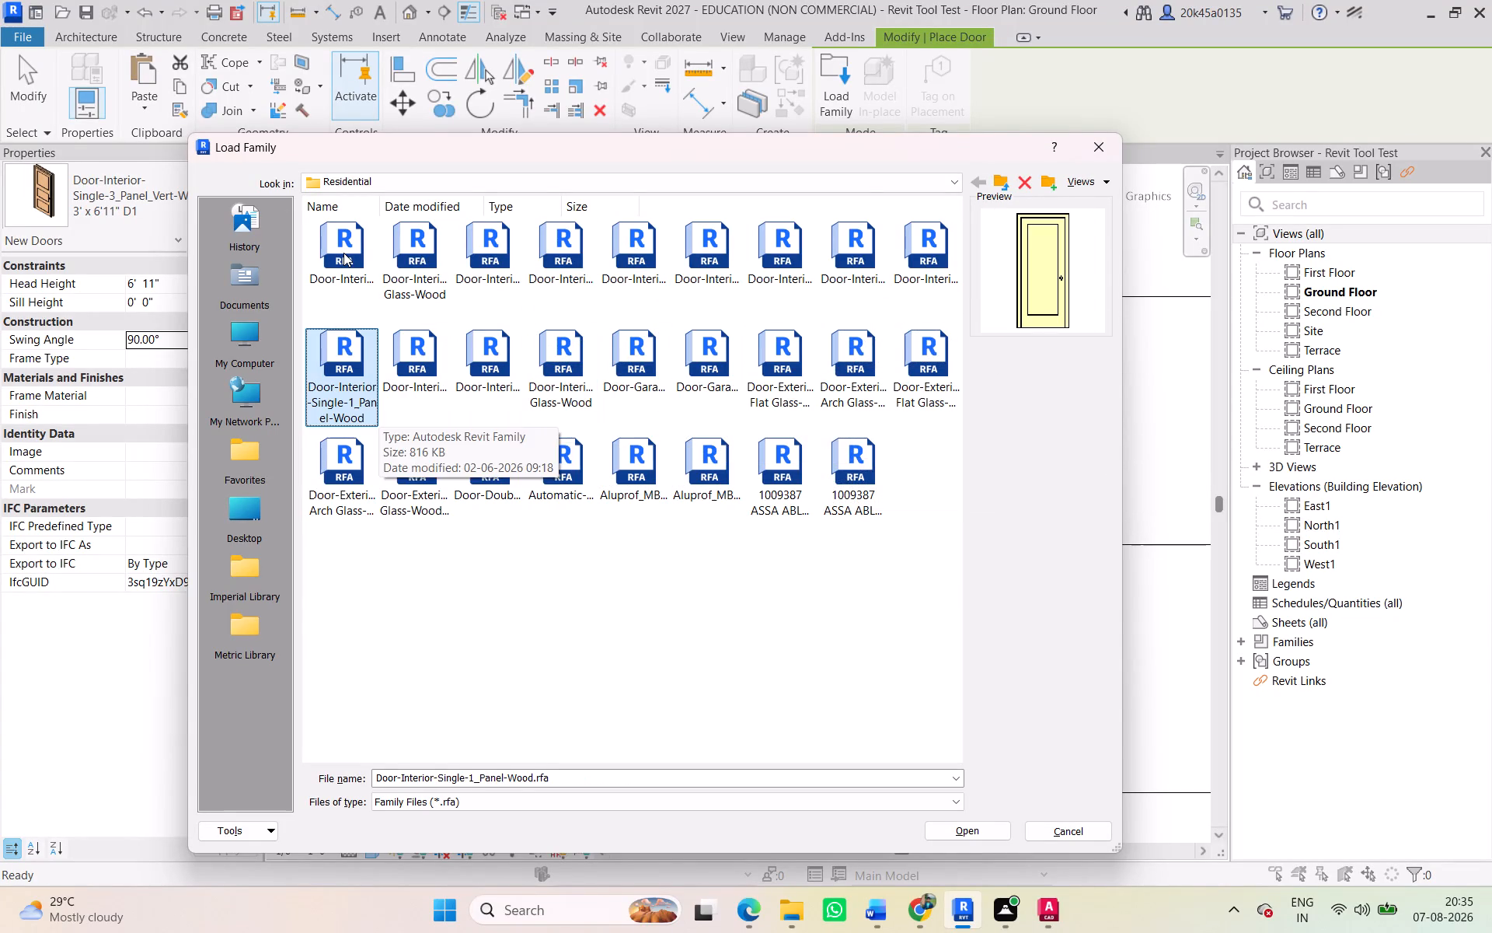
key("Left")
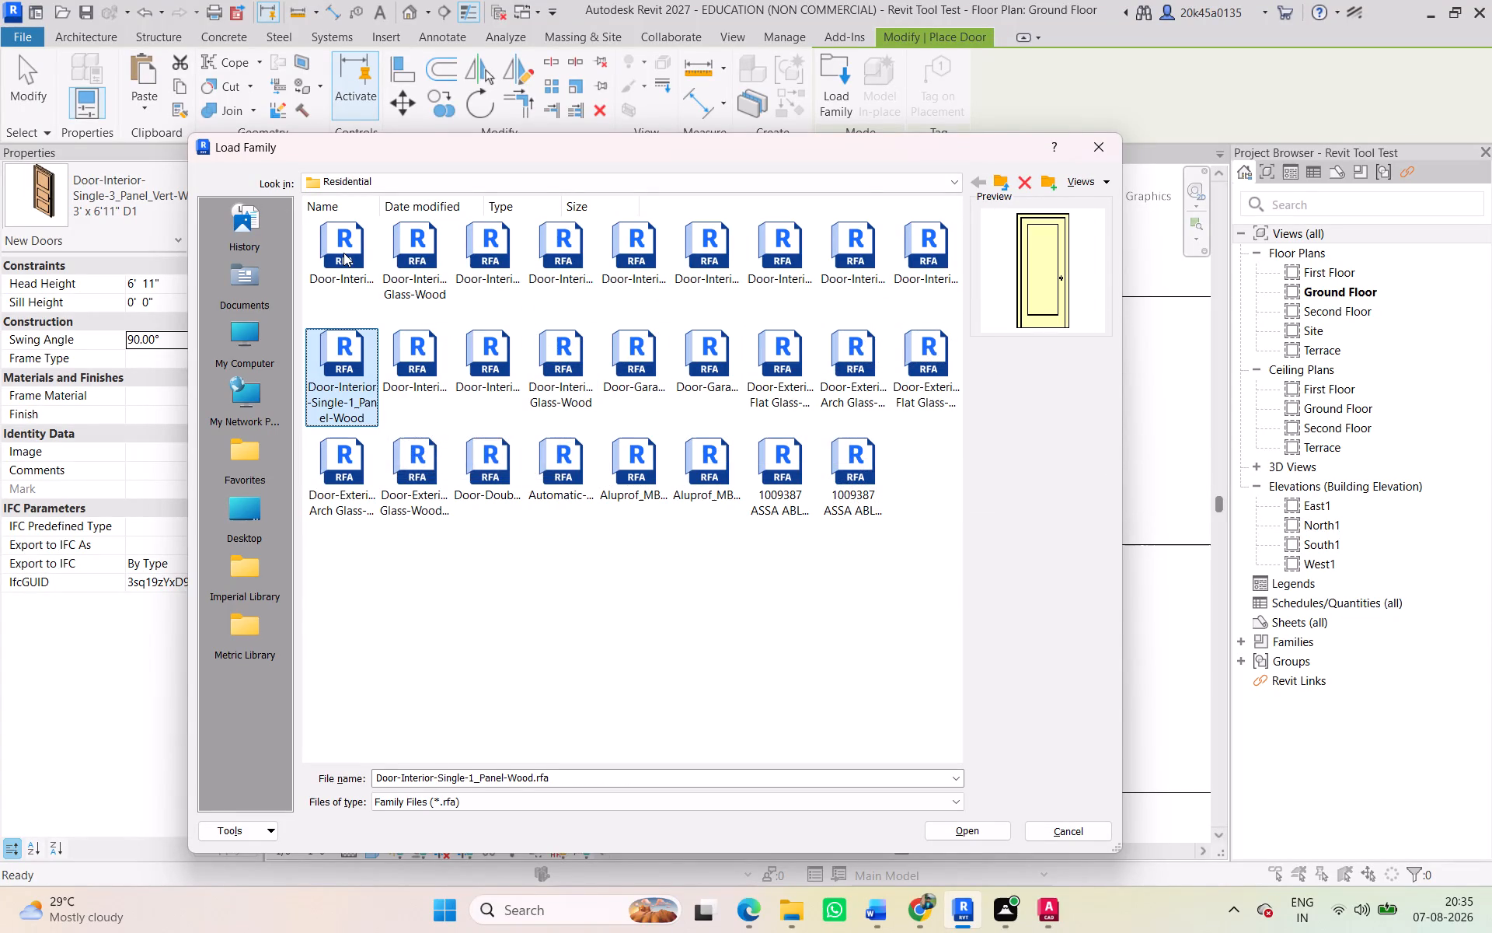
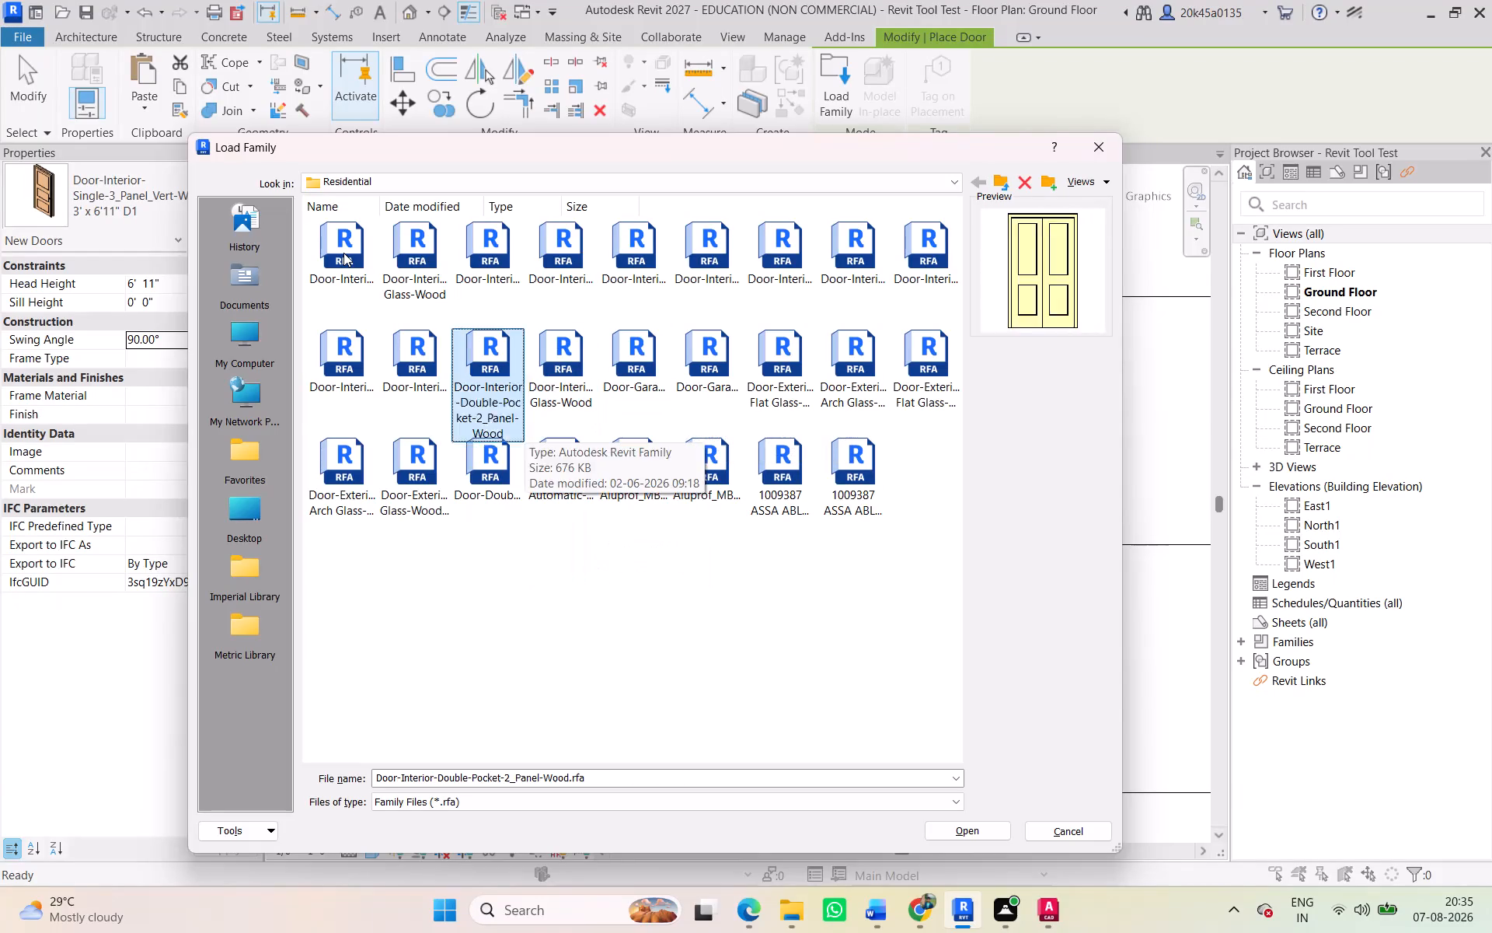
Return to the Door-Interior-Single-1_Panel-Wood family among the Residential doors and examine its preview.
key("Left")
key("Left")
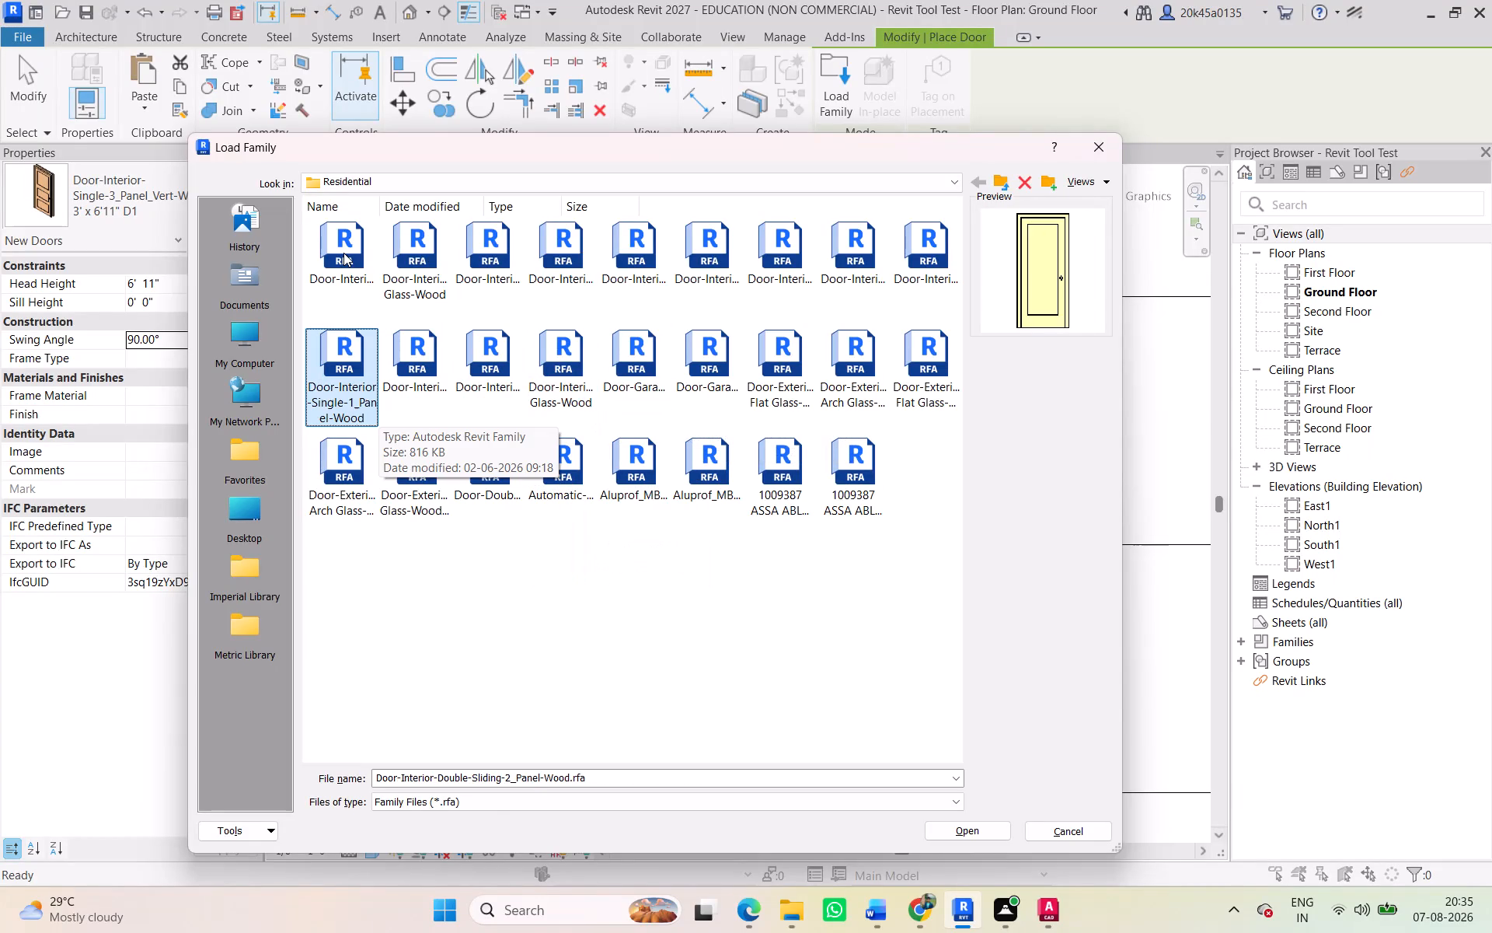
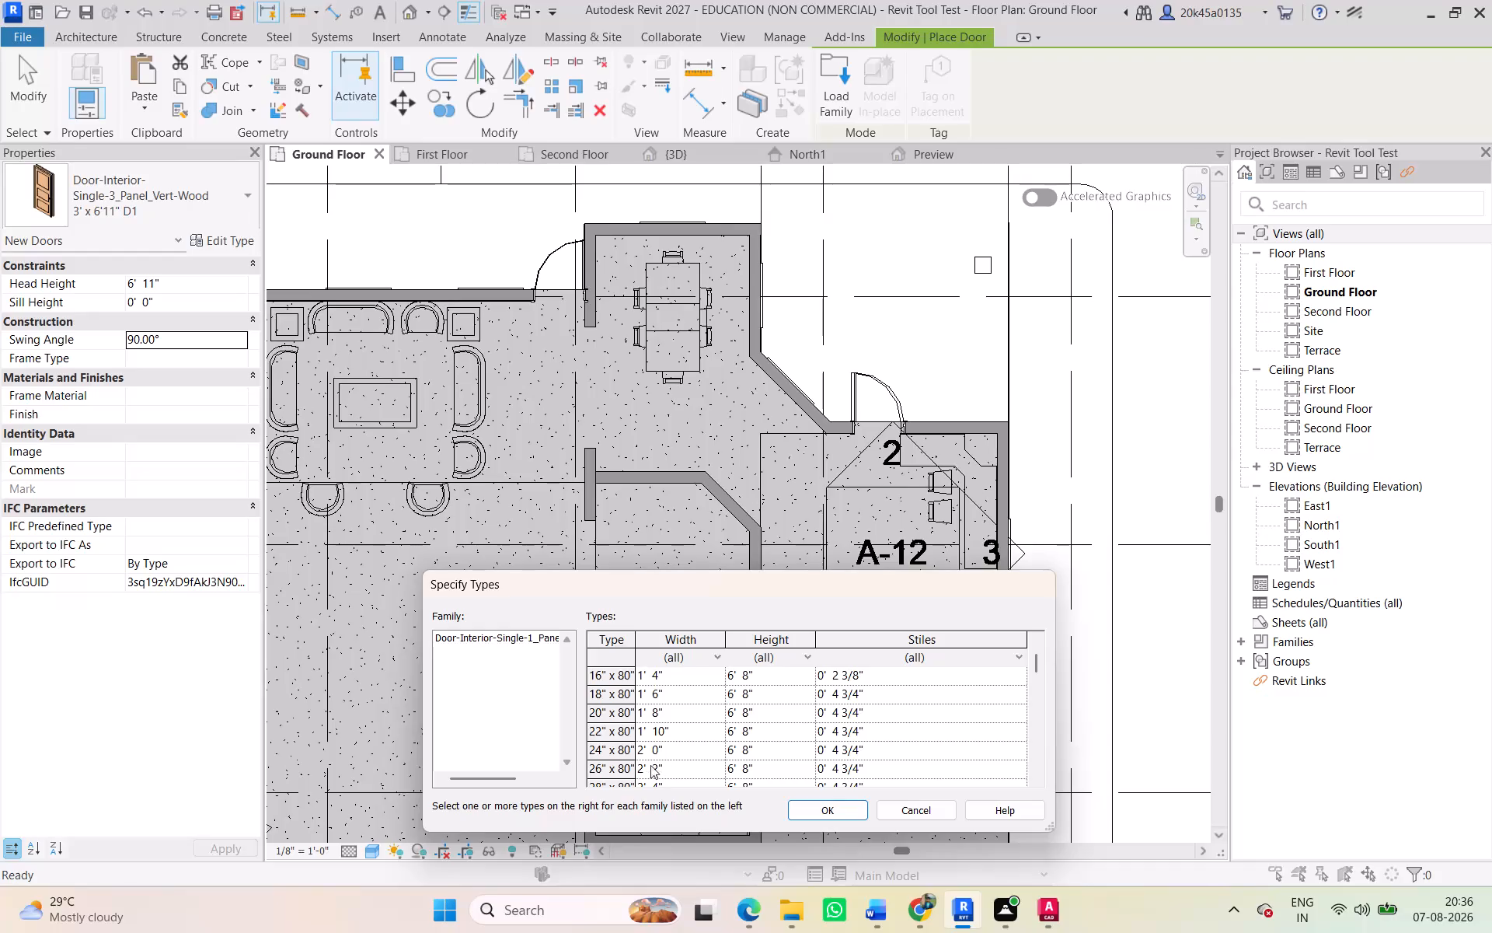
Choose the 36" x 84" type of Door-Interior-Single-1_Panel-Wood and load it into the project.
key("Down")
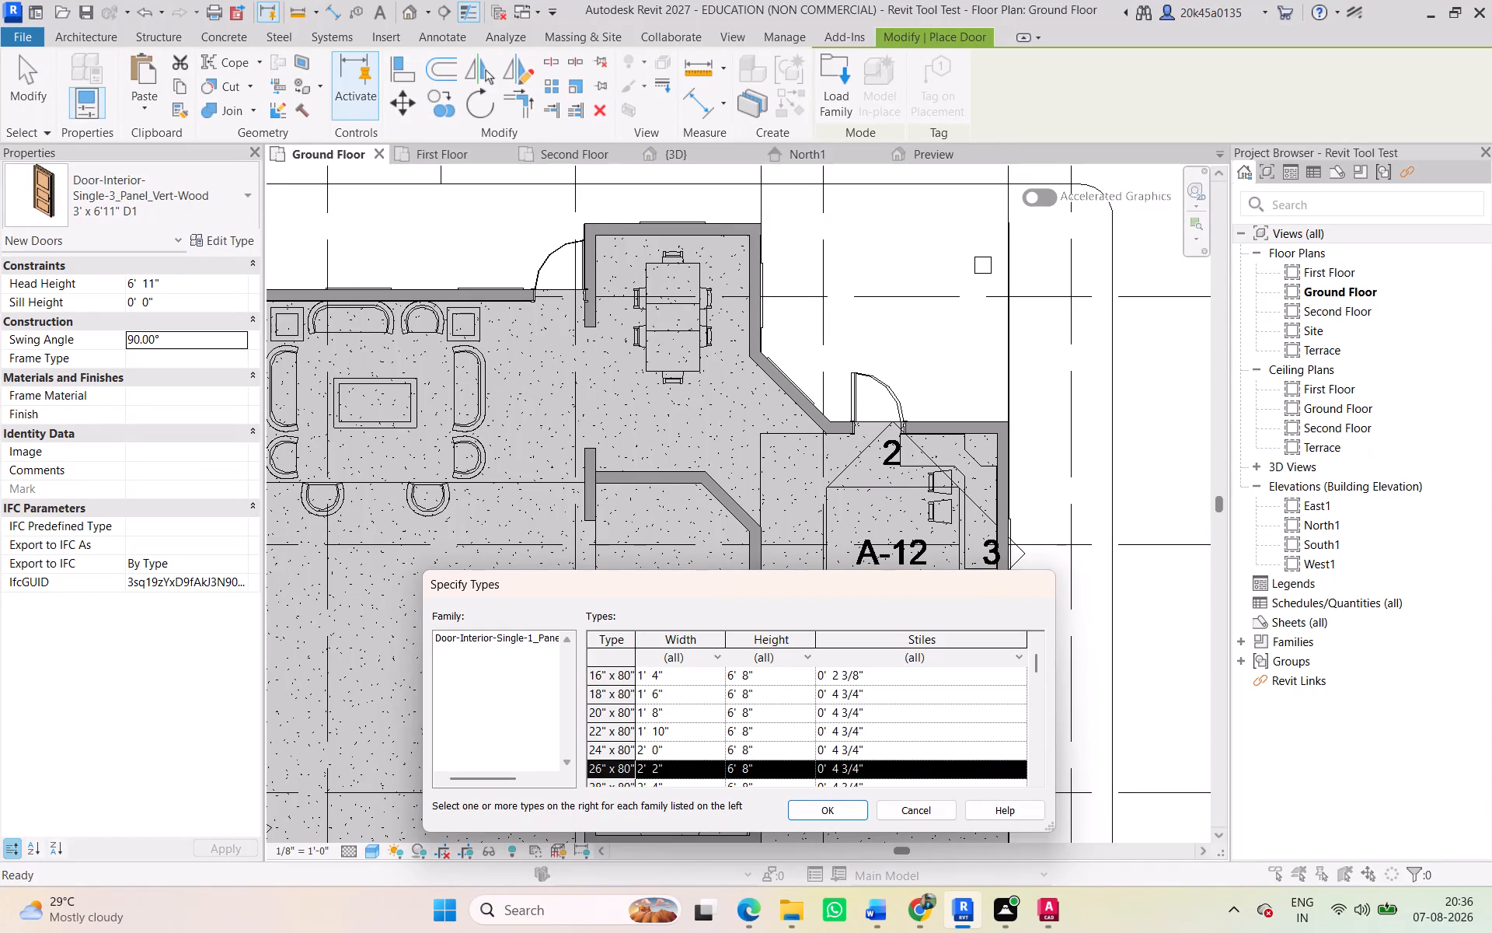
key("Down")
key("Down")
key("Down")
key("Down")
key("Down")
key("Down")
key("Up")
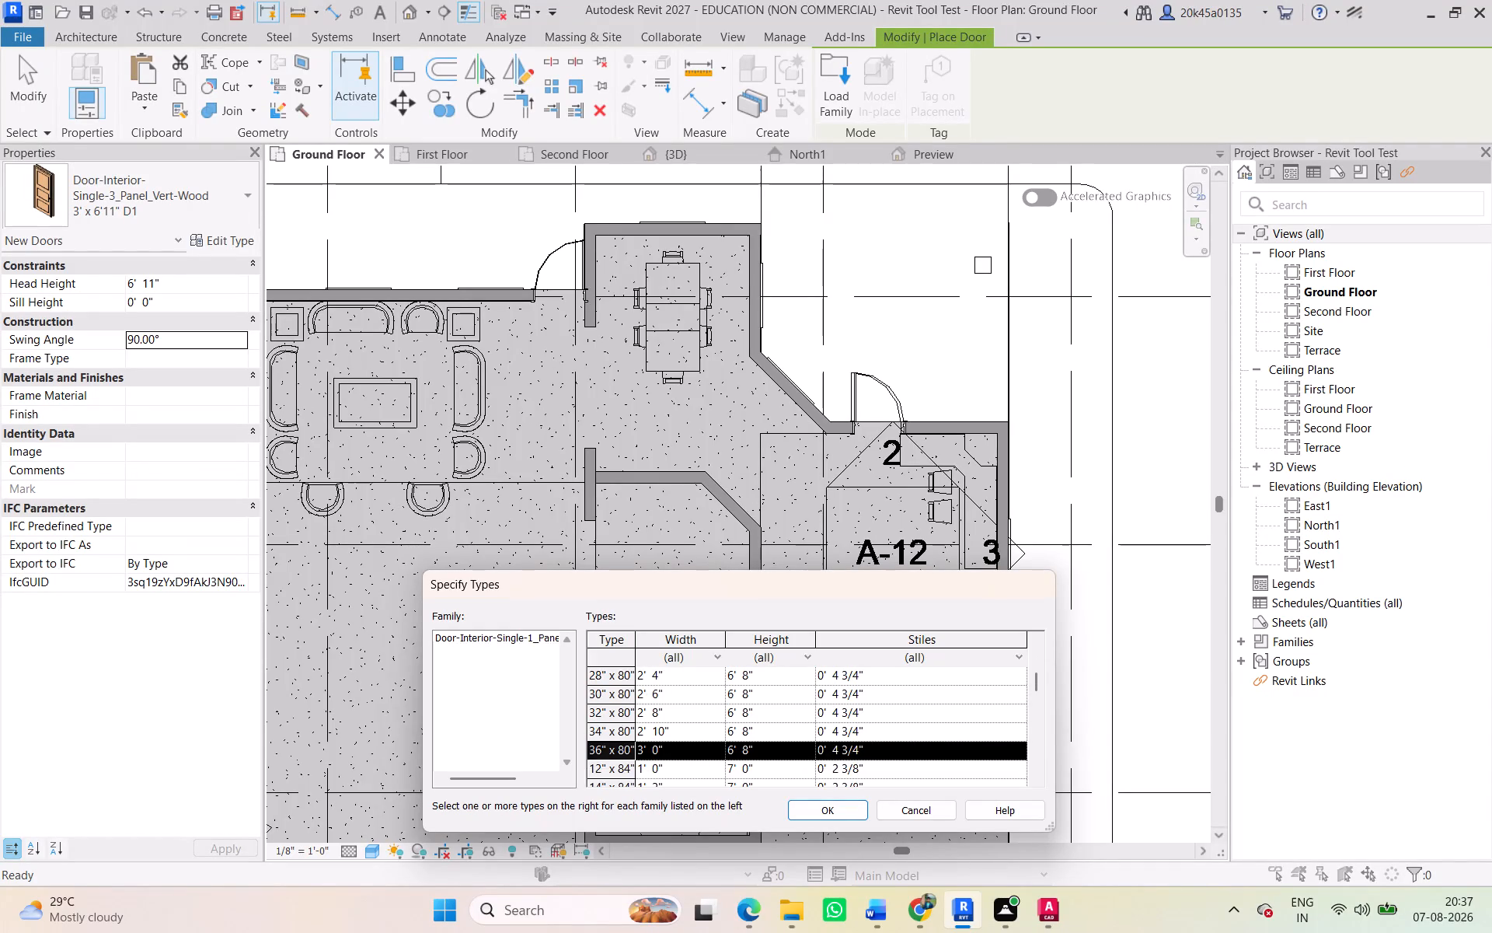
key("Down")
key("Down")
key("Down")
key("Down")
key("Down")
key("Down")
key("Down")
key("Down")
key("Down")
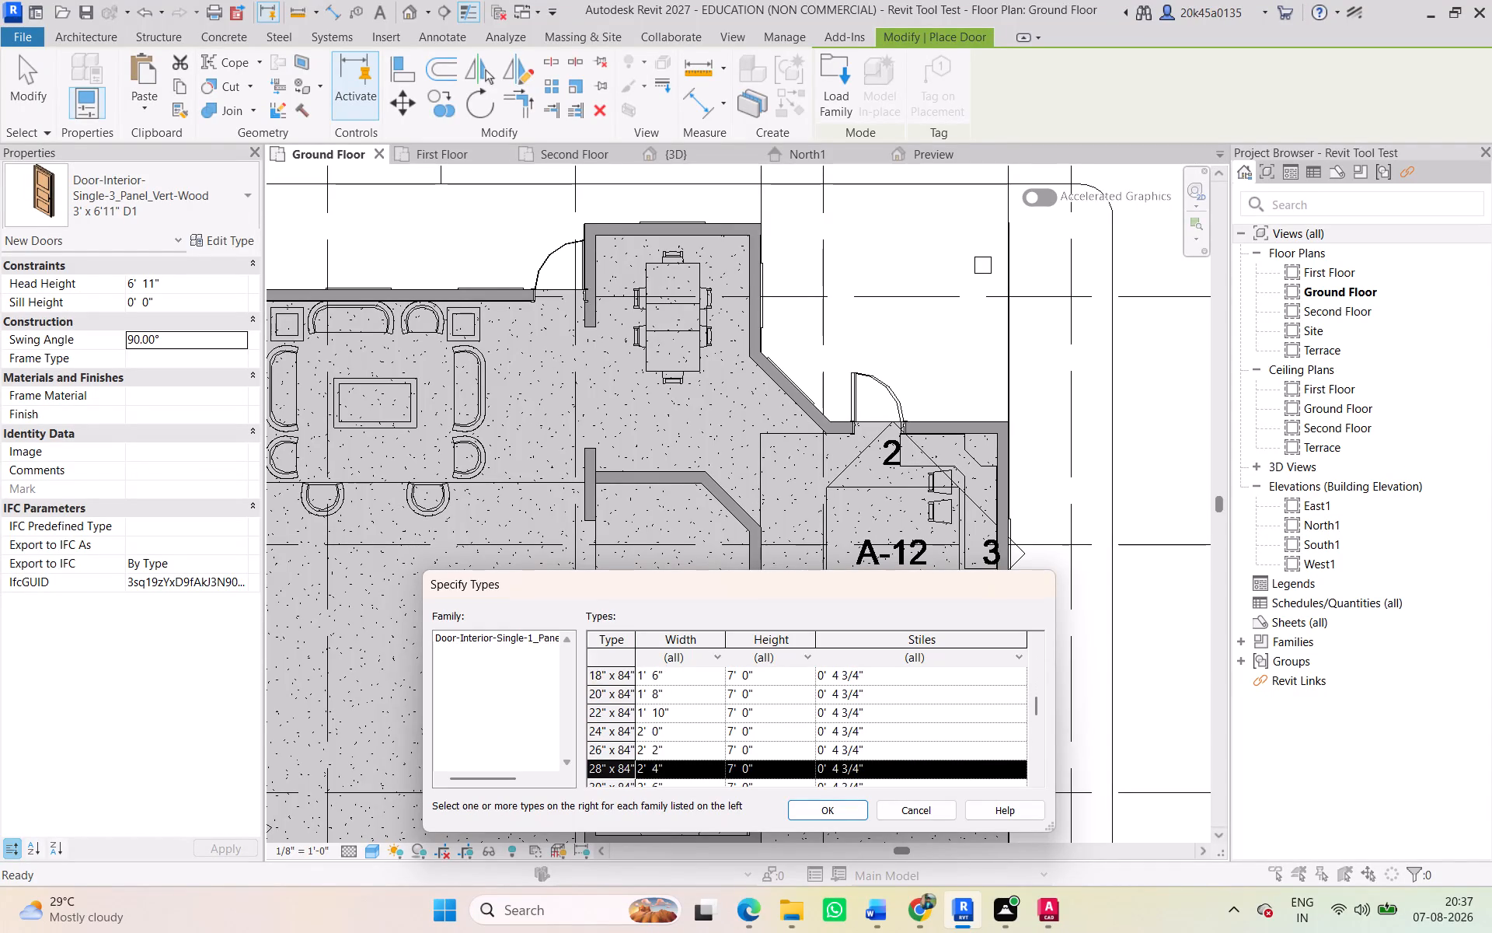
key("Down")
key("Down")
key("Down")
key("Down")
key("Down")
key("Up")
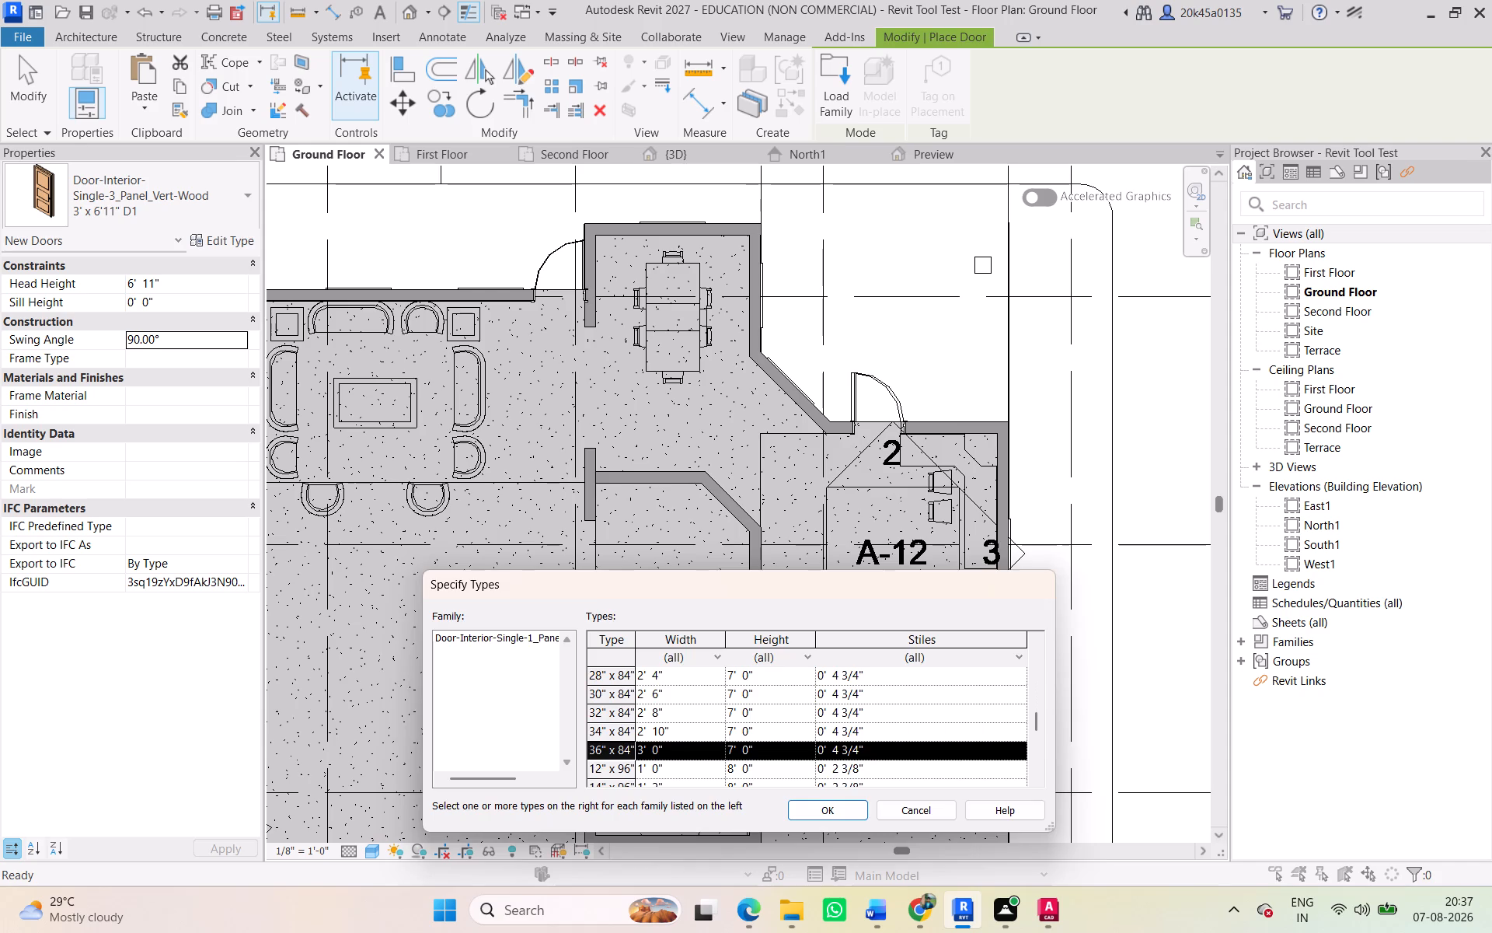
key("Return")
Draw a Generic - 8" basic wall over the hatched wall segment between the two bathroom door openings in the imported plan.
scroll(725, 491, "down", 2)
middle_click_drag(721, 491, 883, 469)
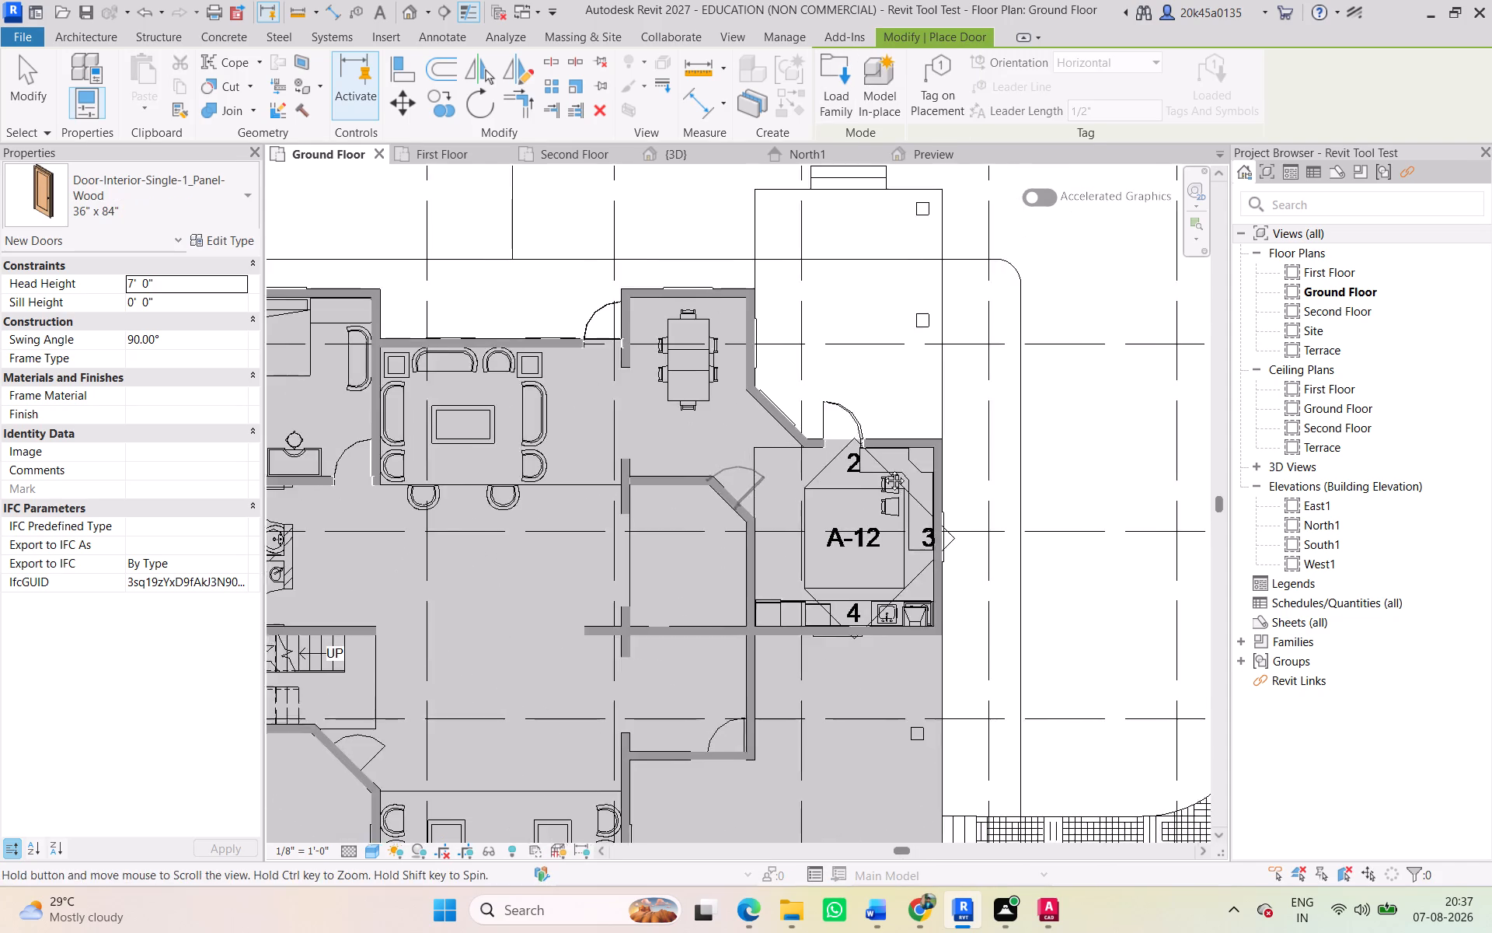
middle_click_drag(883, 469, 1099, 440)
scroll(656, 460, "up", 2)
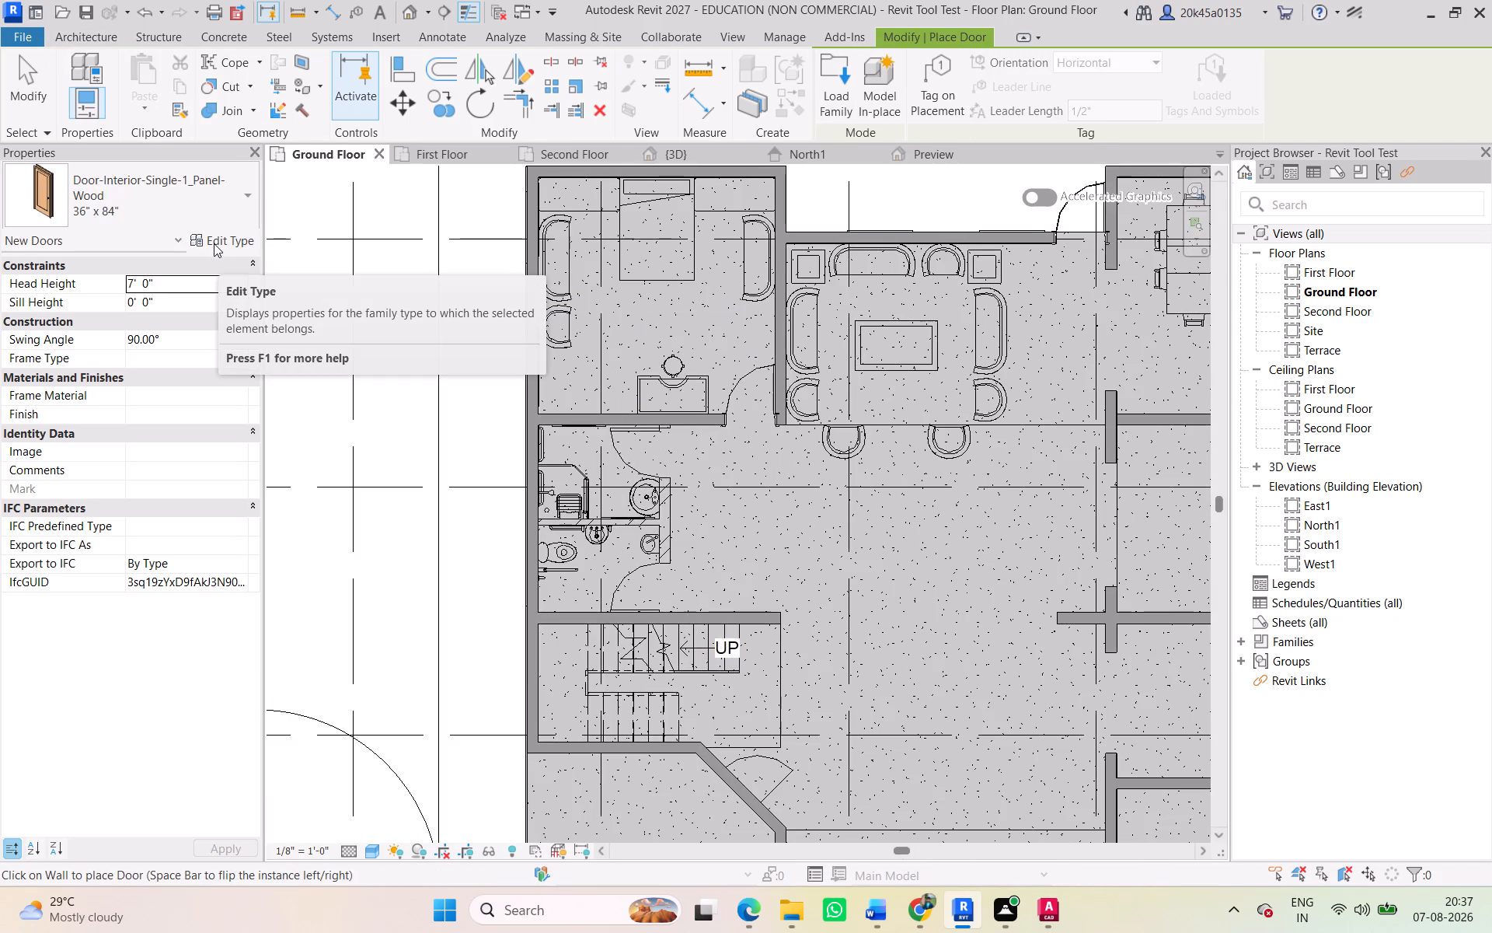
left_click(99, 37)
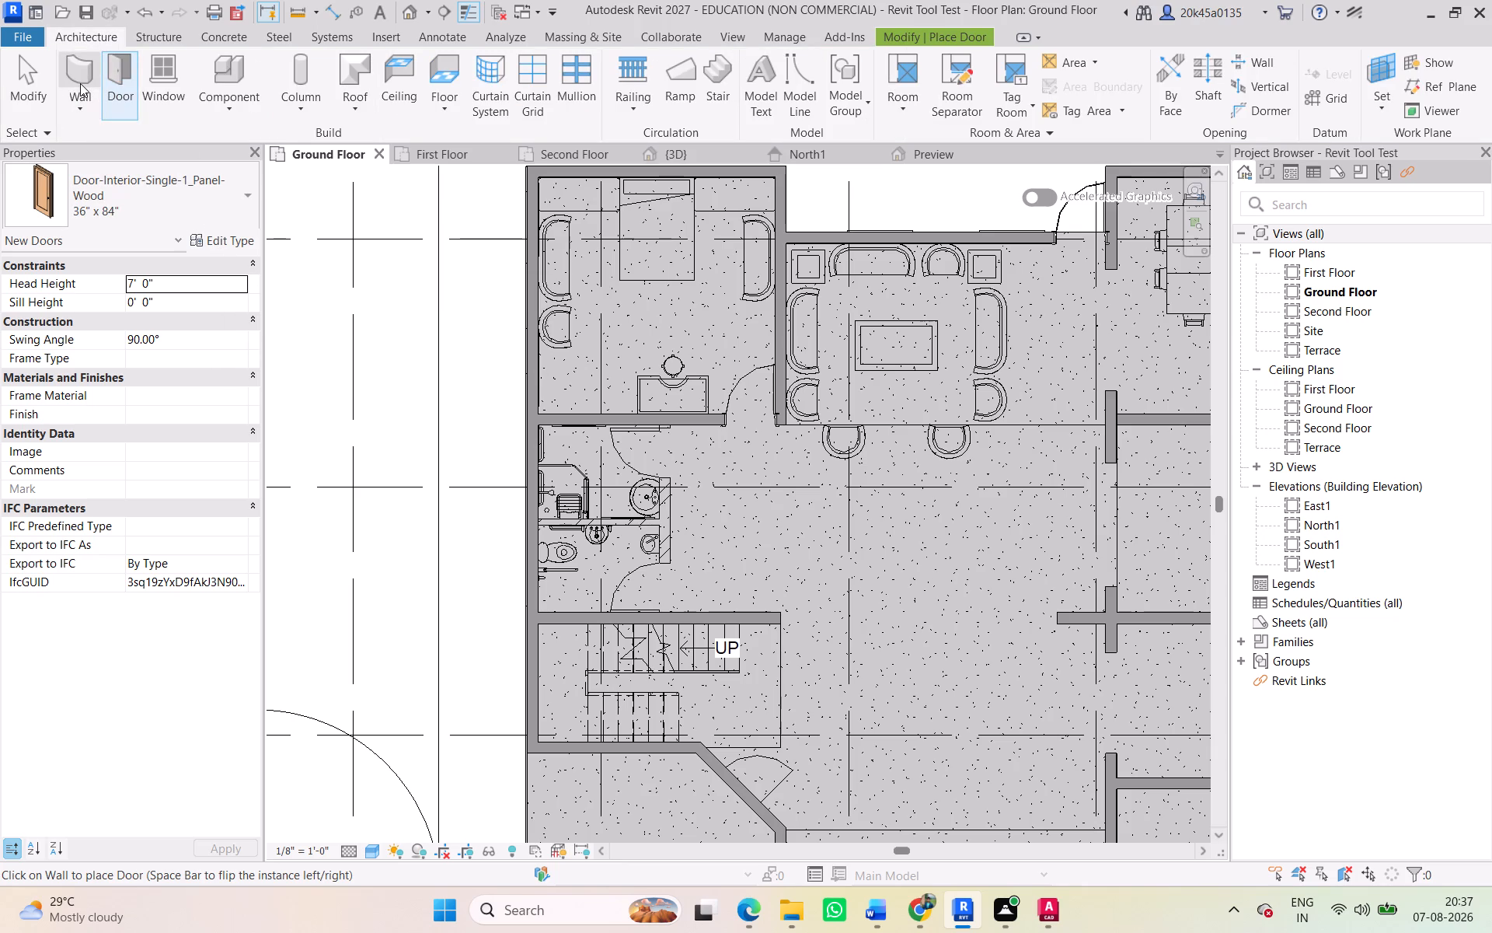
left_click(80, 83)
left_click(187, 201)
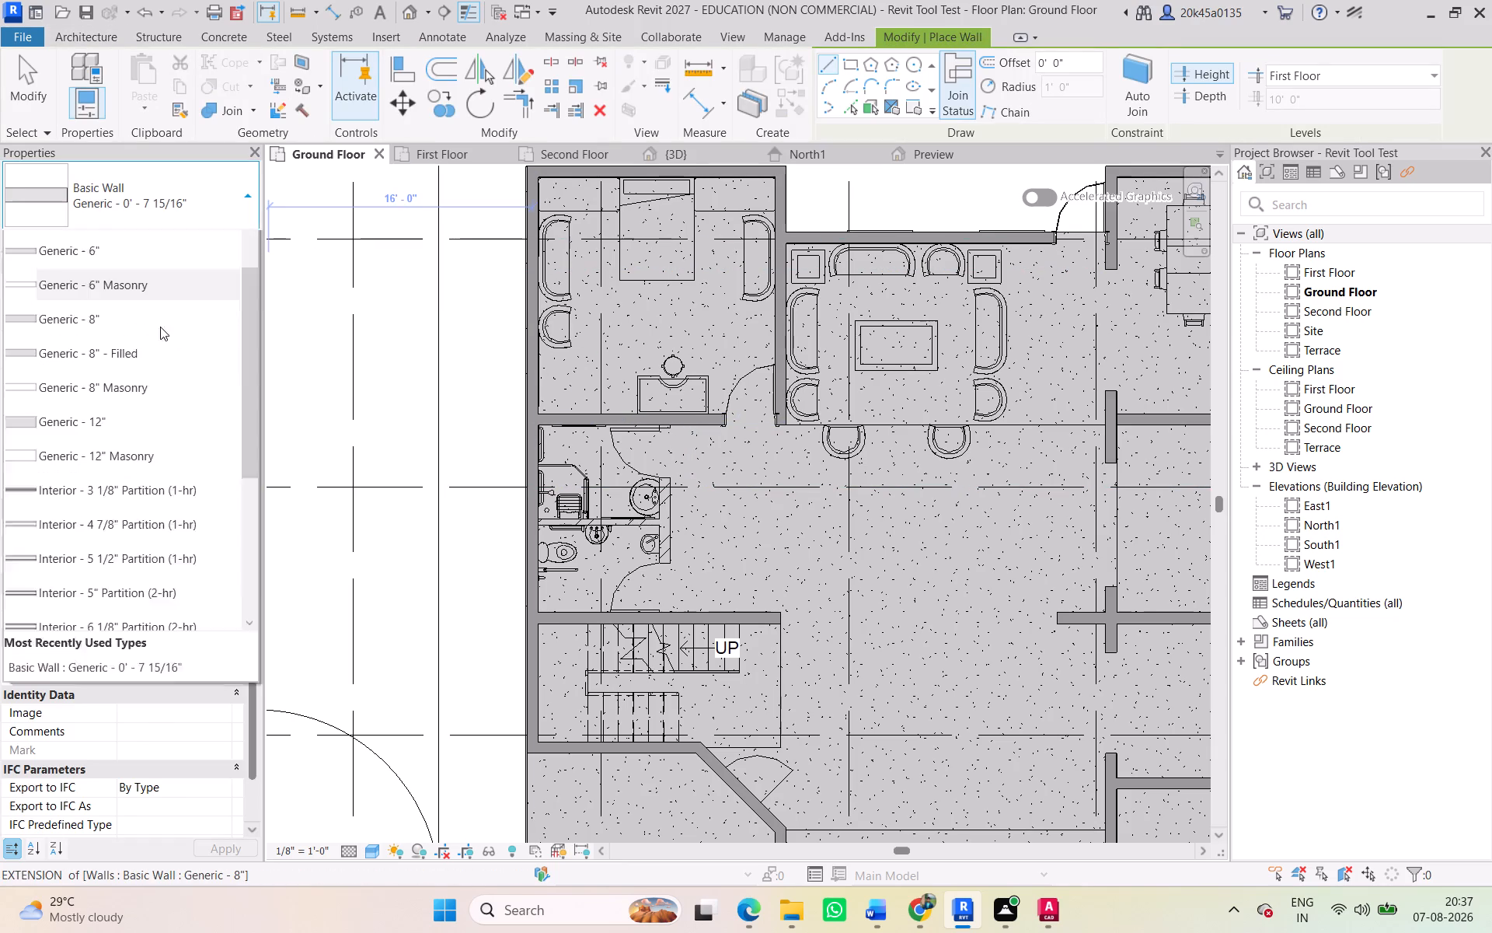
left_click(92, 449)
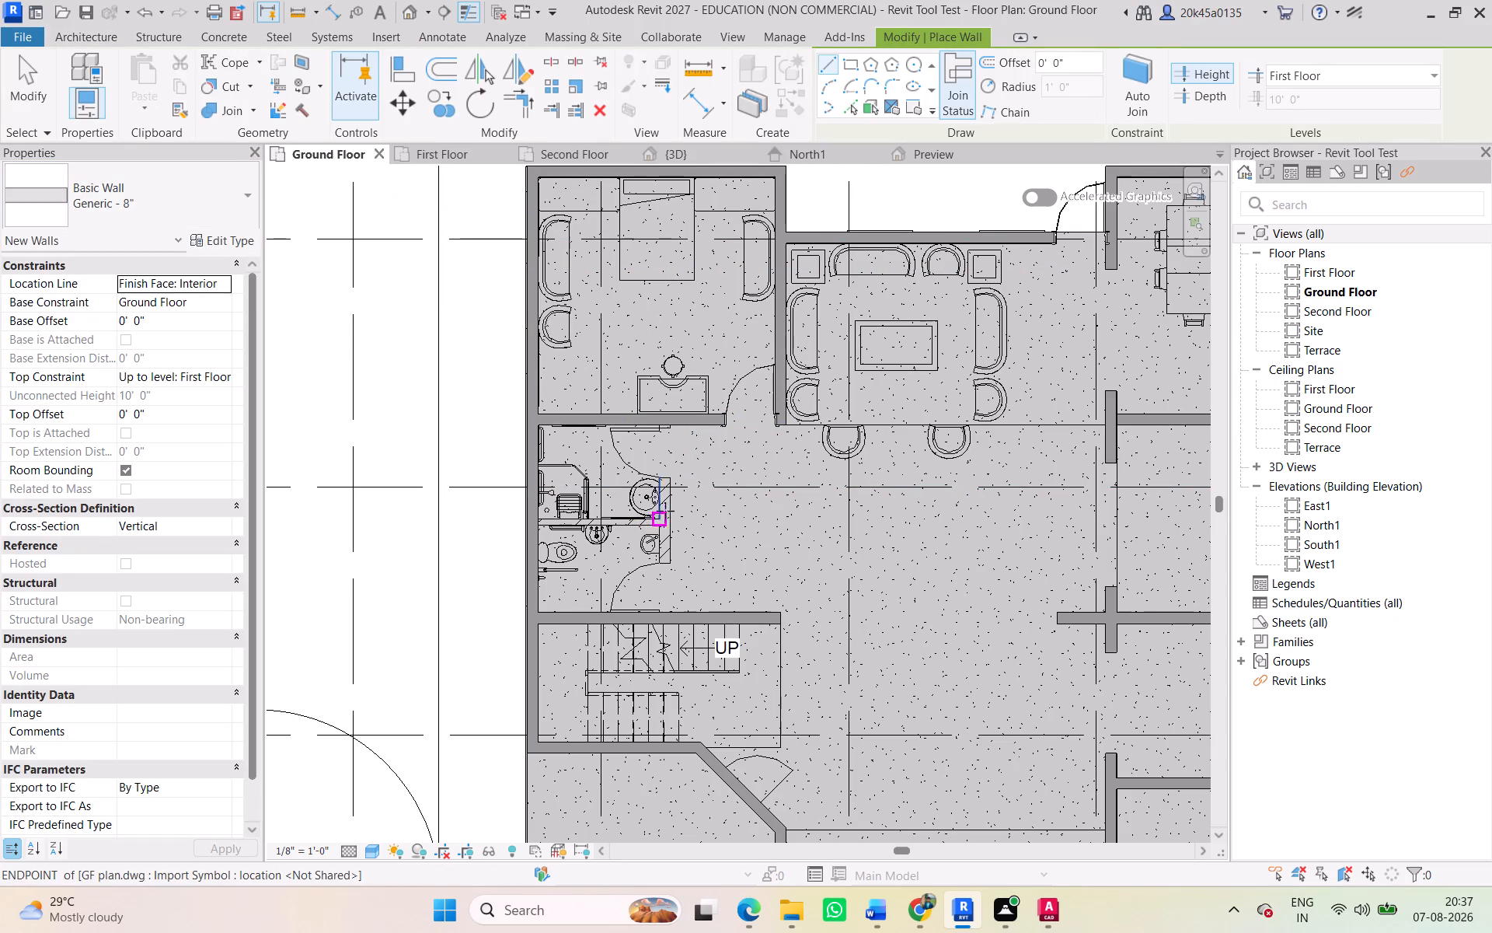
scroll(665, 506, "up", 5)
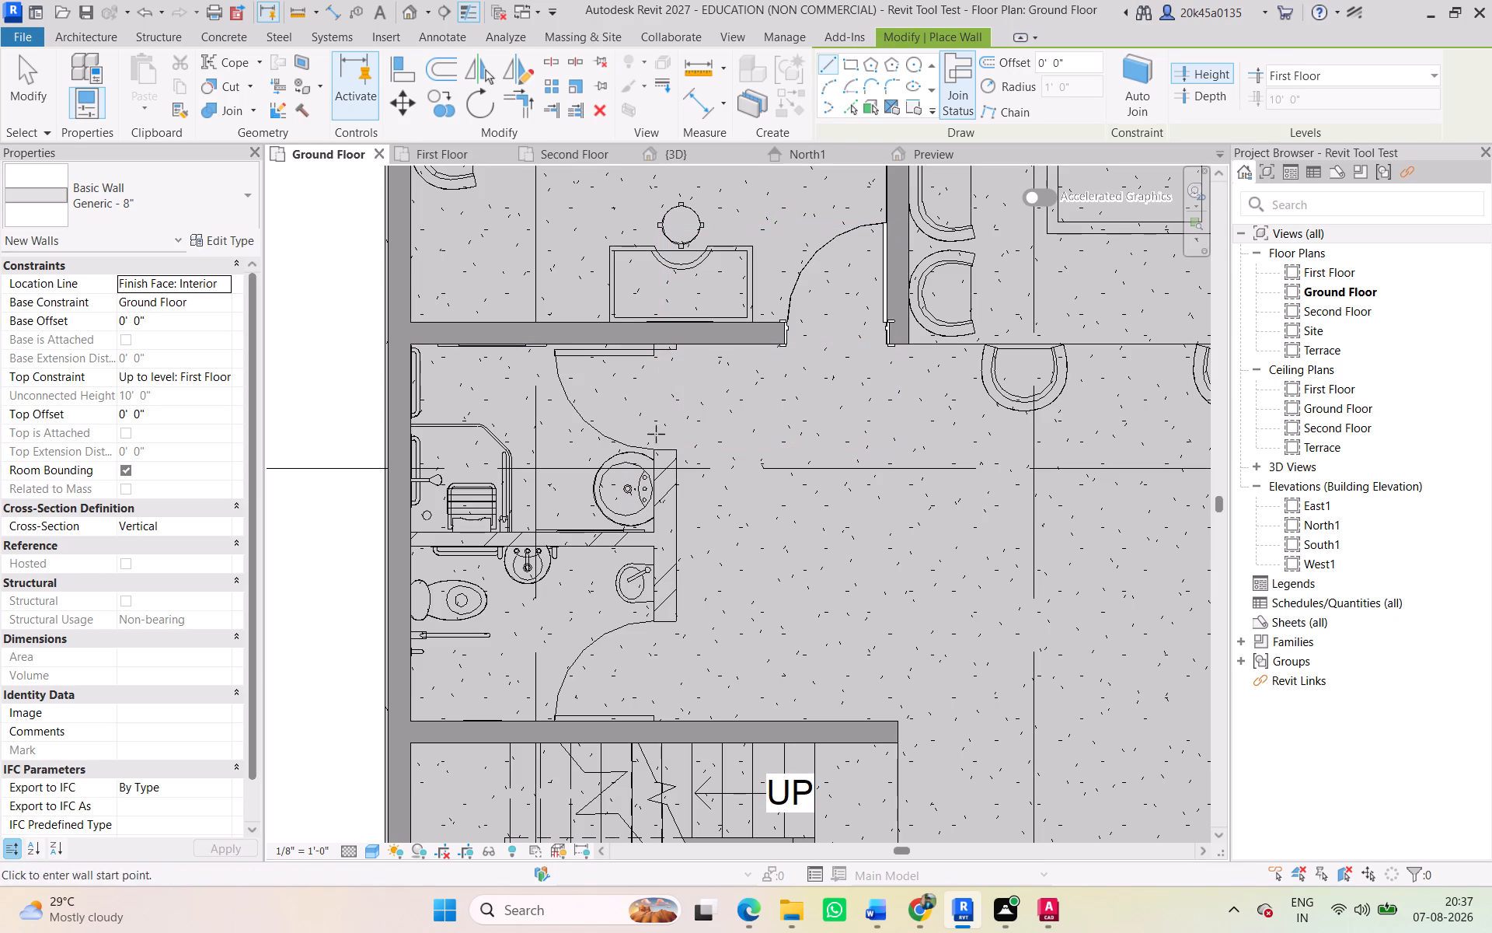
left_click(675, 624)
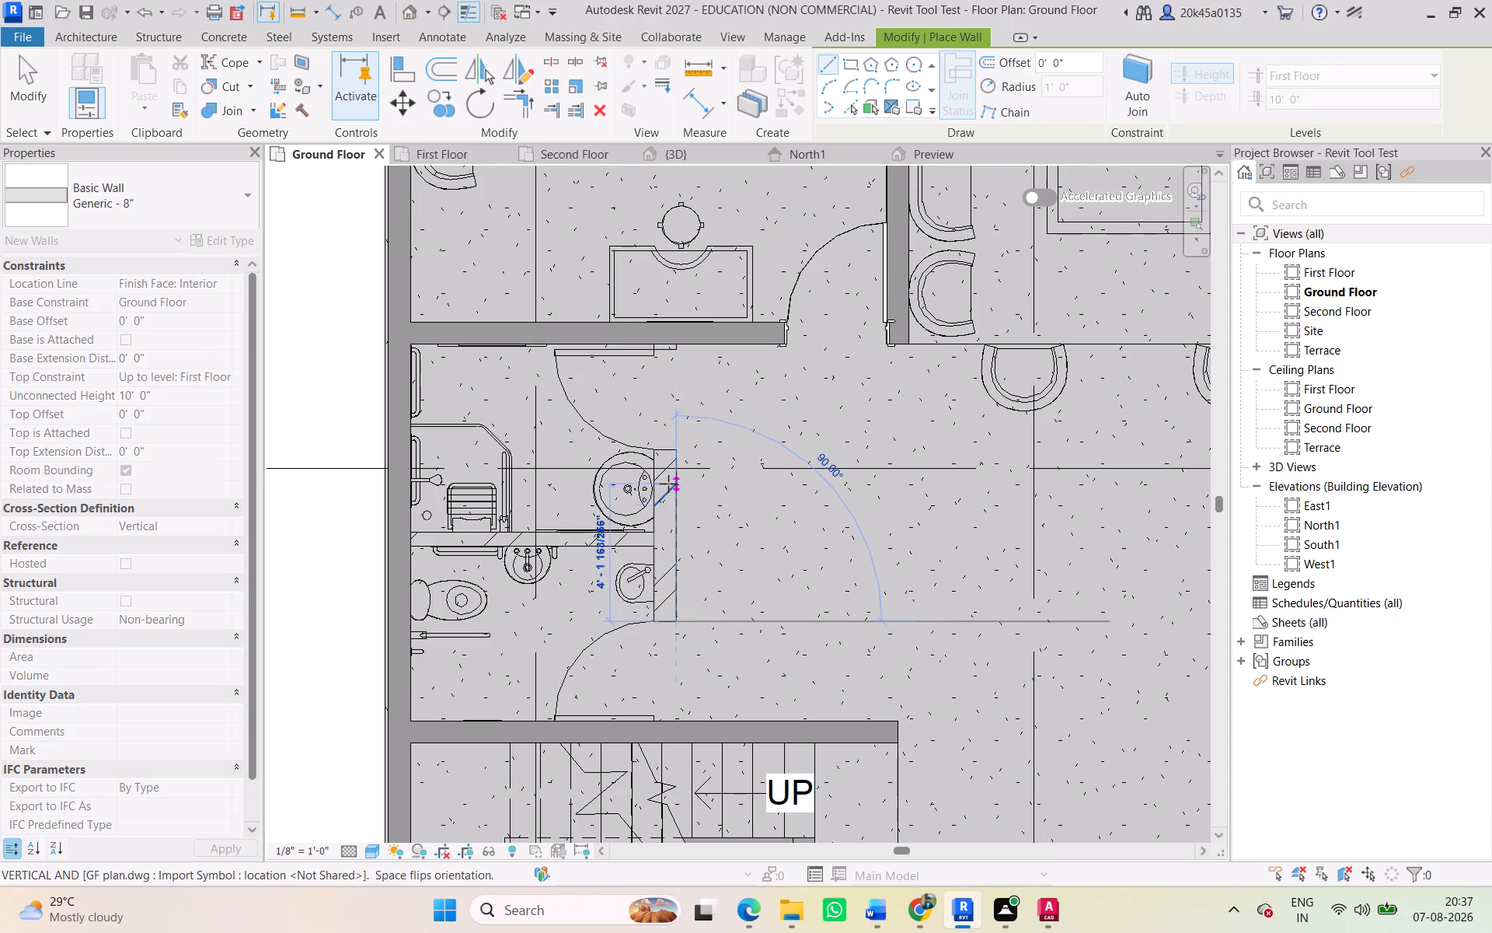
left_click(677, 447)
left_click(22, 85)
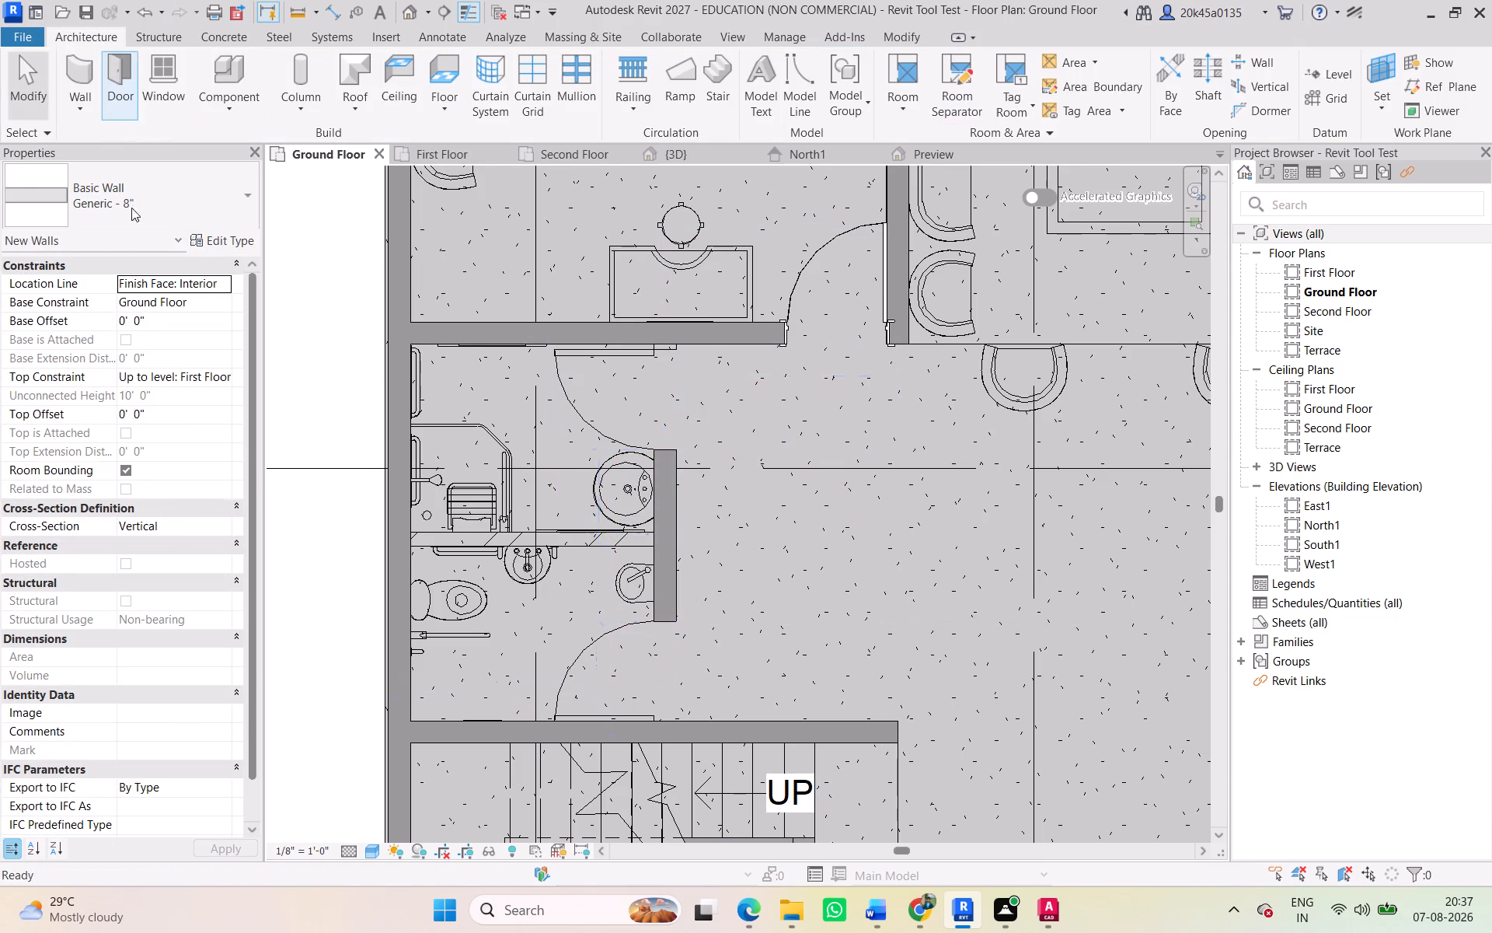
Extend both ends of the new bathroom wall to the walls above and below it, about 12 ft long overall.
left_click(667, 575)
left_click_drag(675, 620, 671, 745)
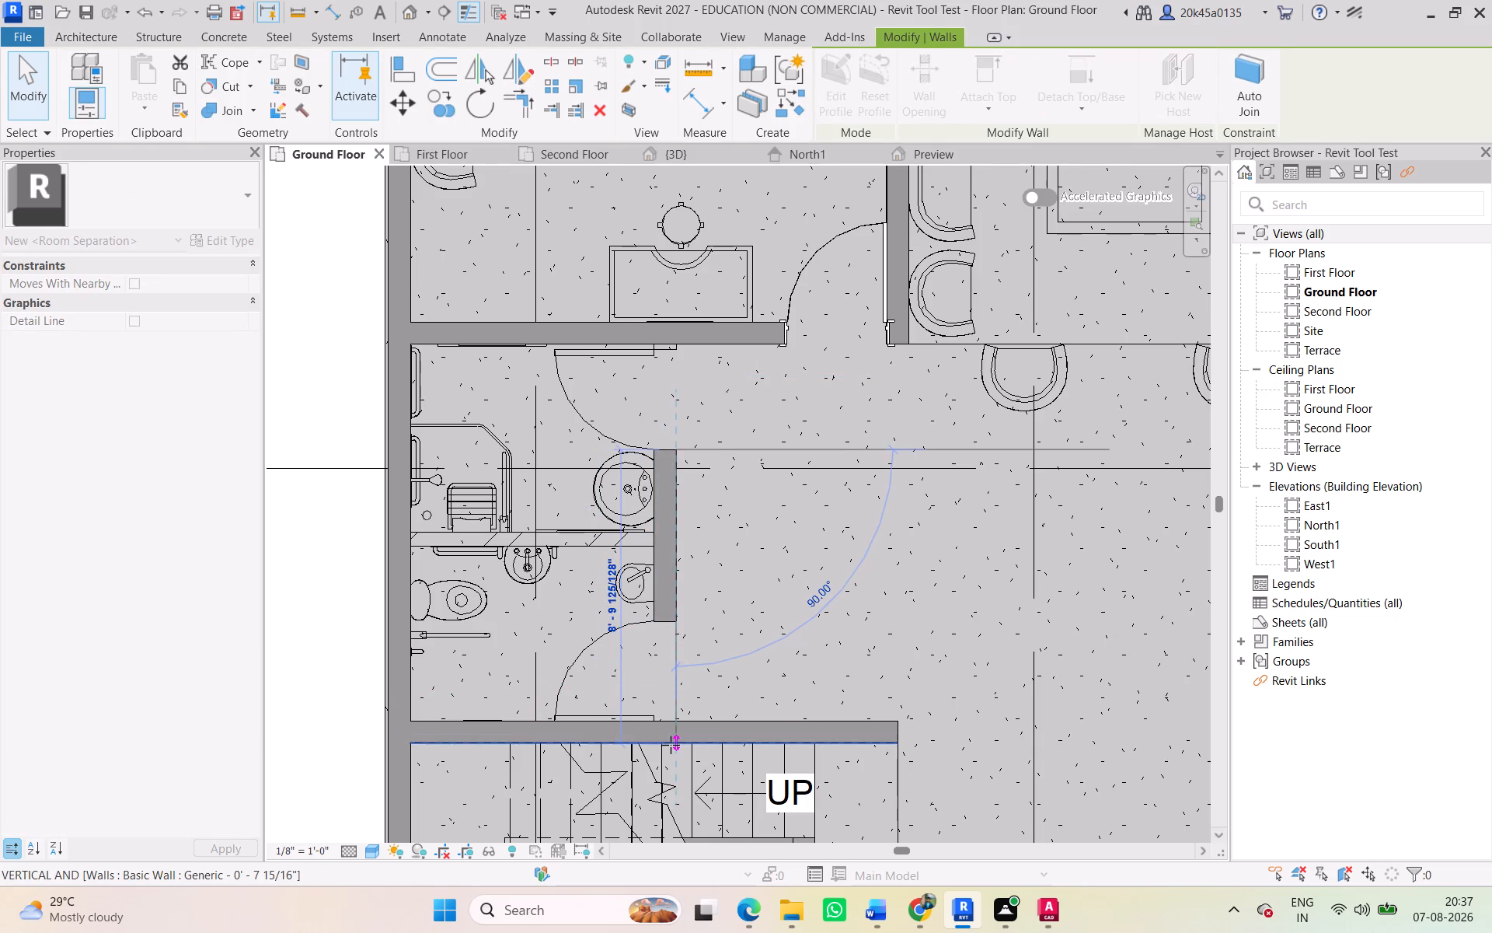
left_click_drag(671, 745, 675, 719)
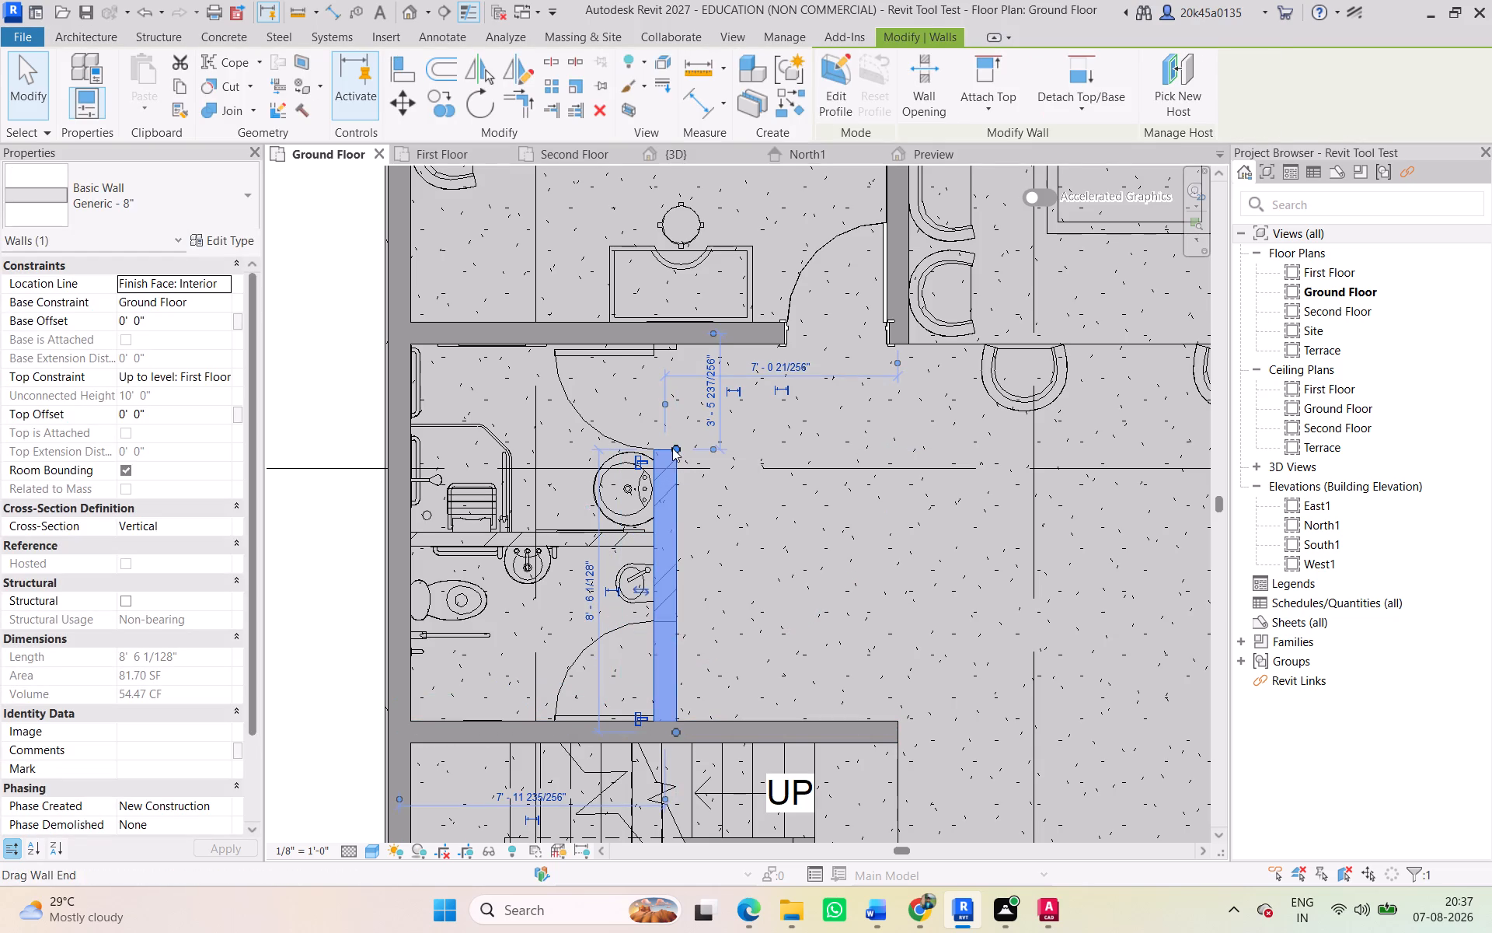
left_click_drag(673, 448, 671, 350)
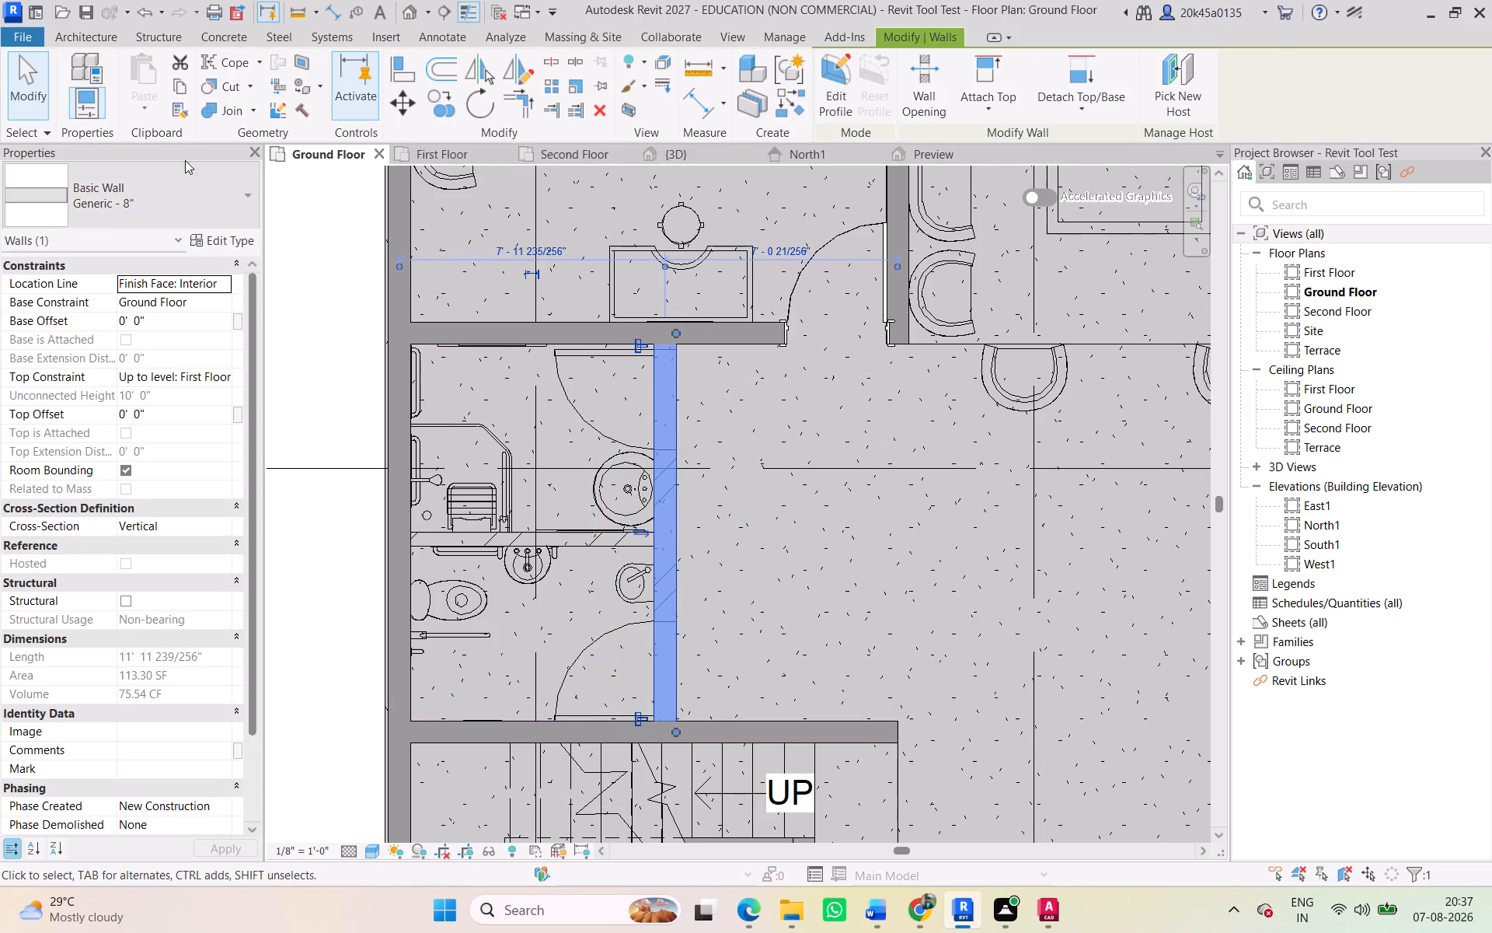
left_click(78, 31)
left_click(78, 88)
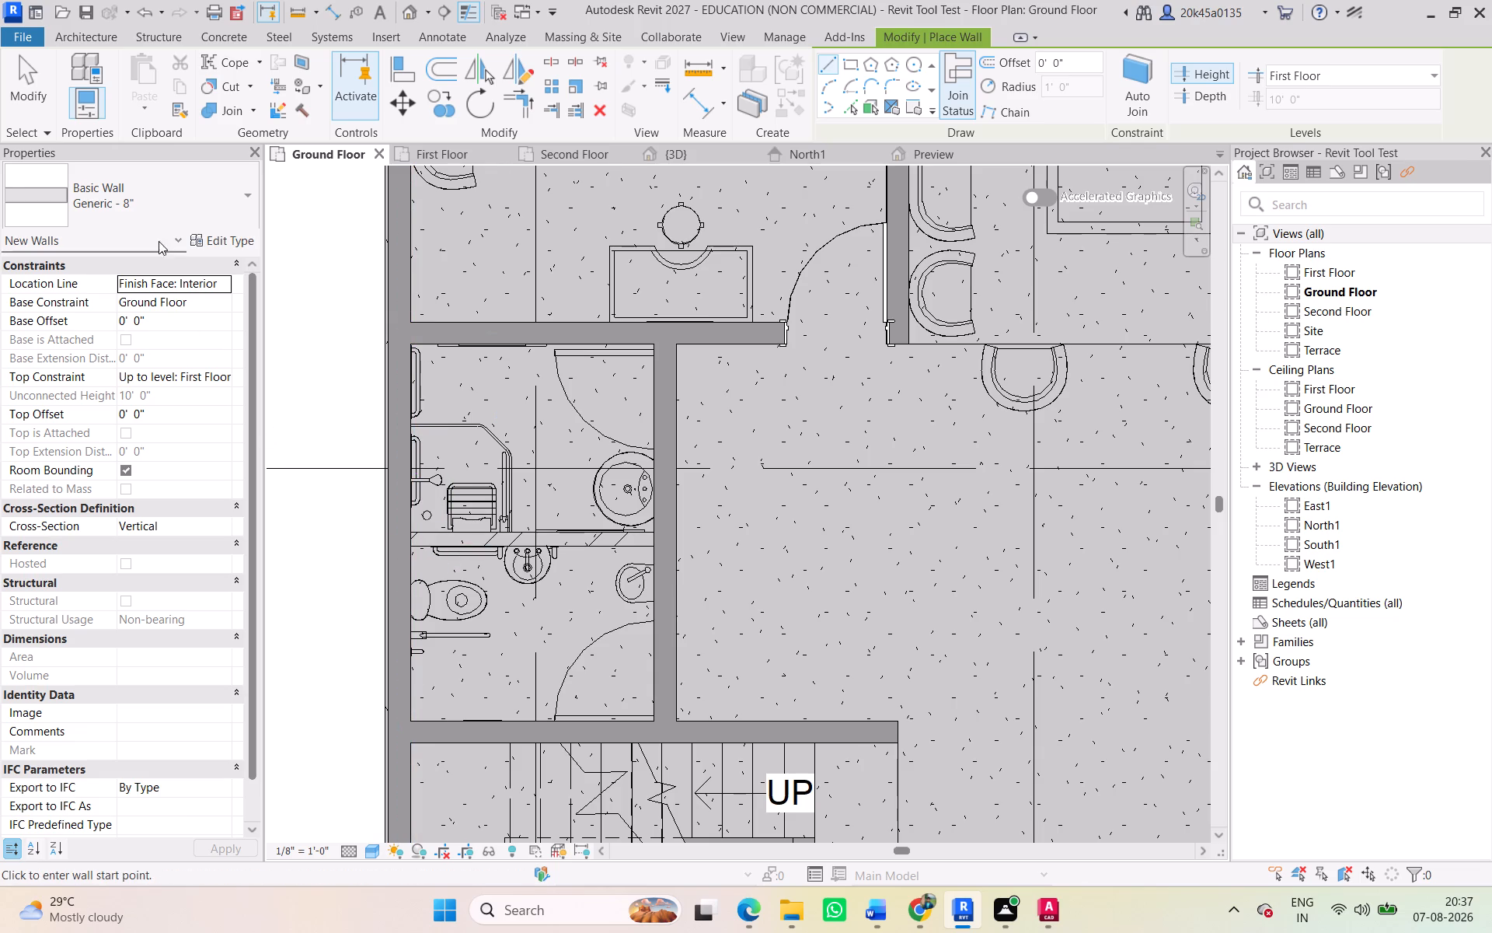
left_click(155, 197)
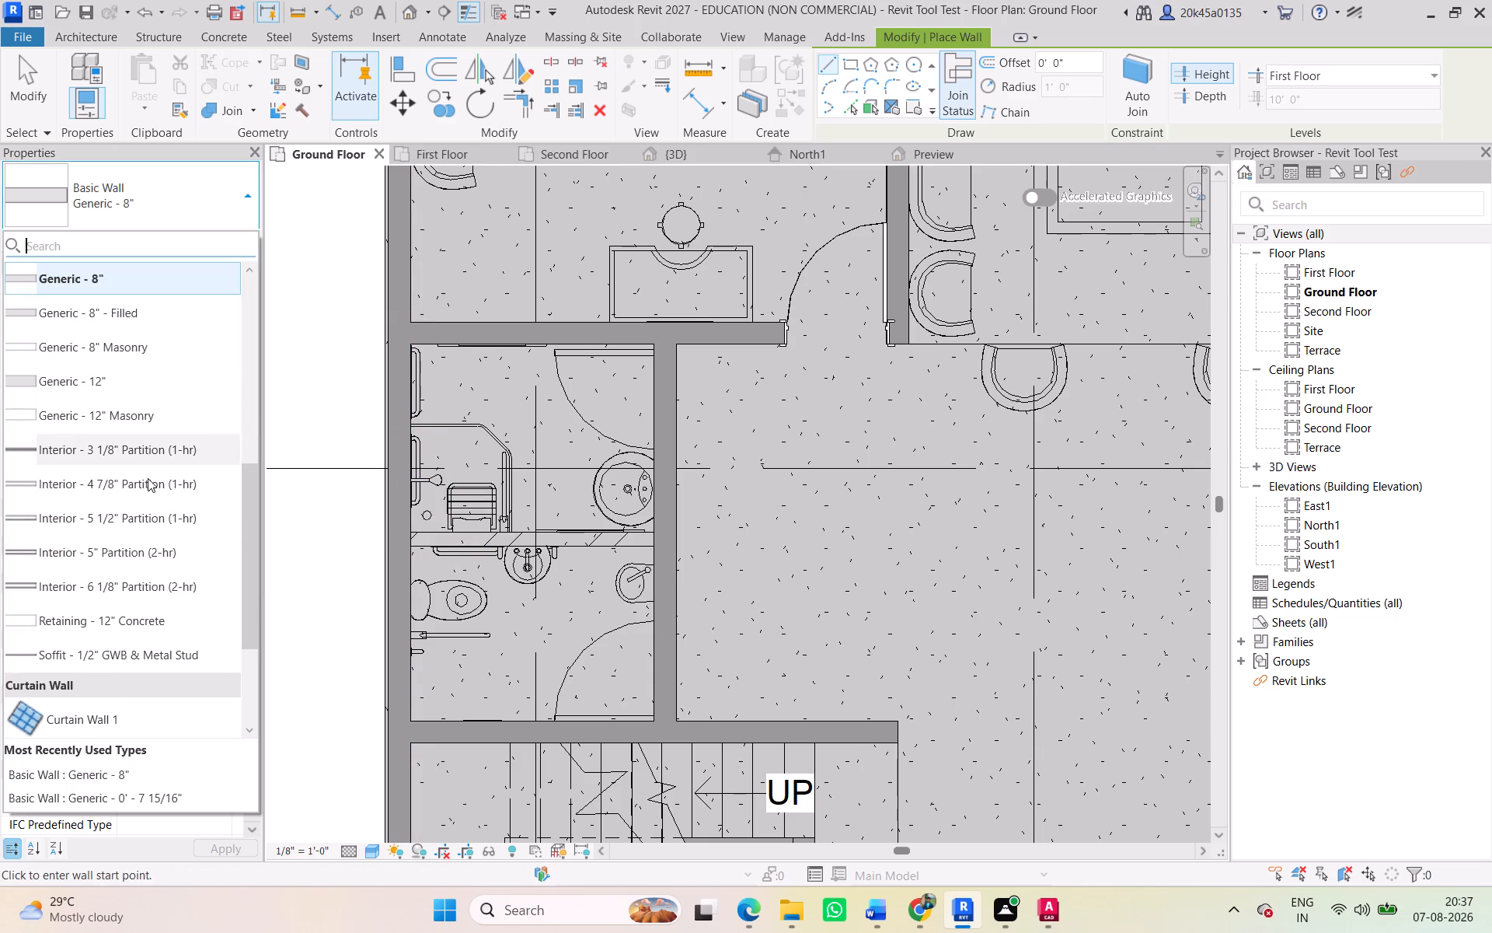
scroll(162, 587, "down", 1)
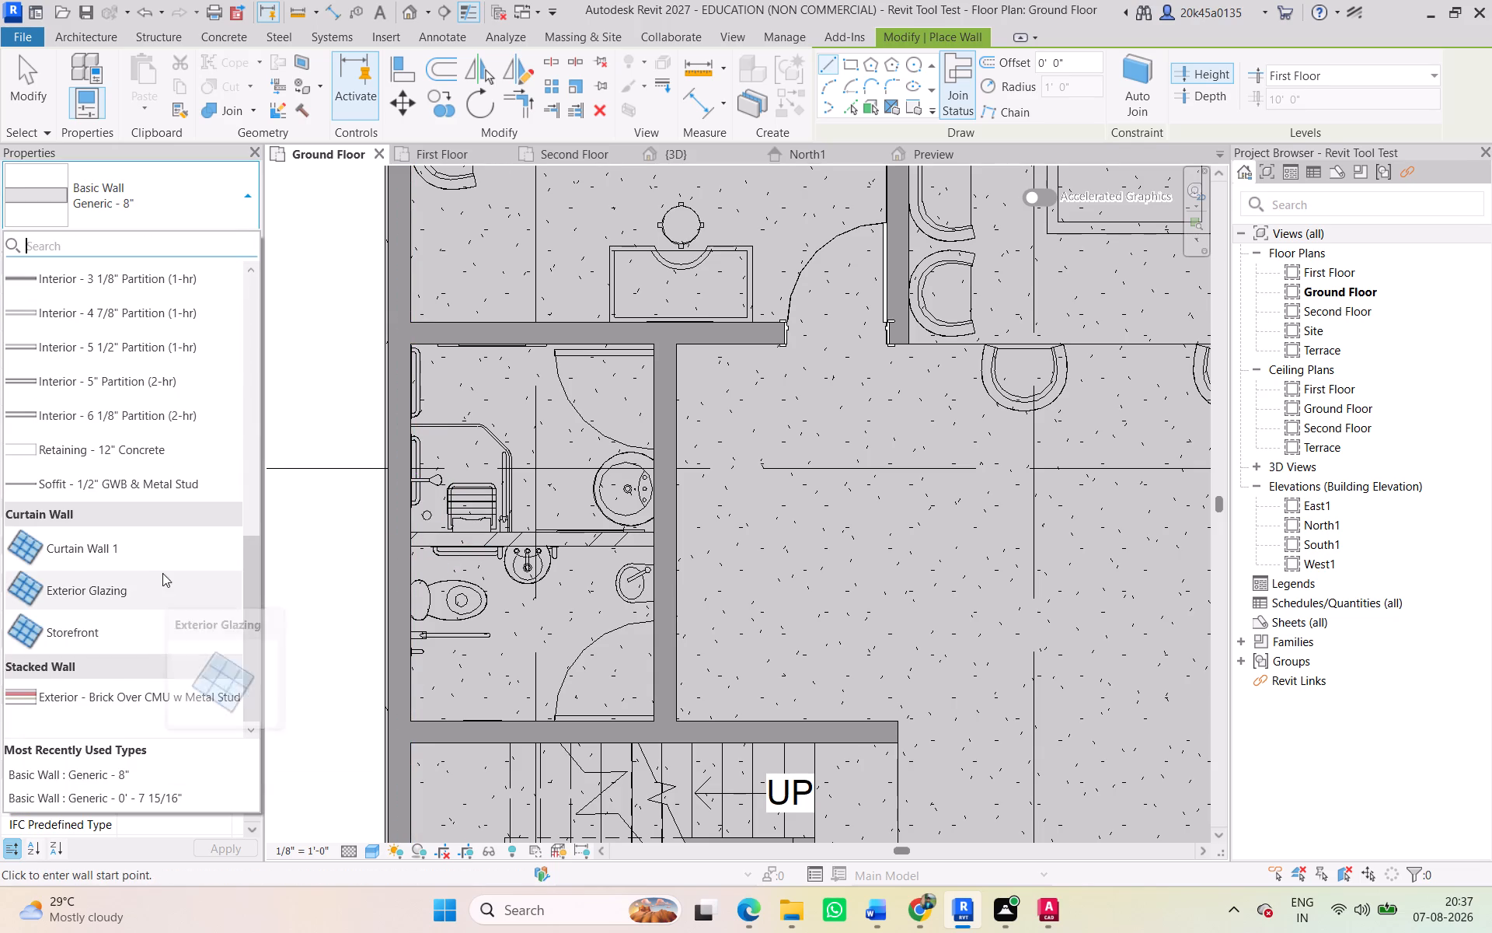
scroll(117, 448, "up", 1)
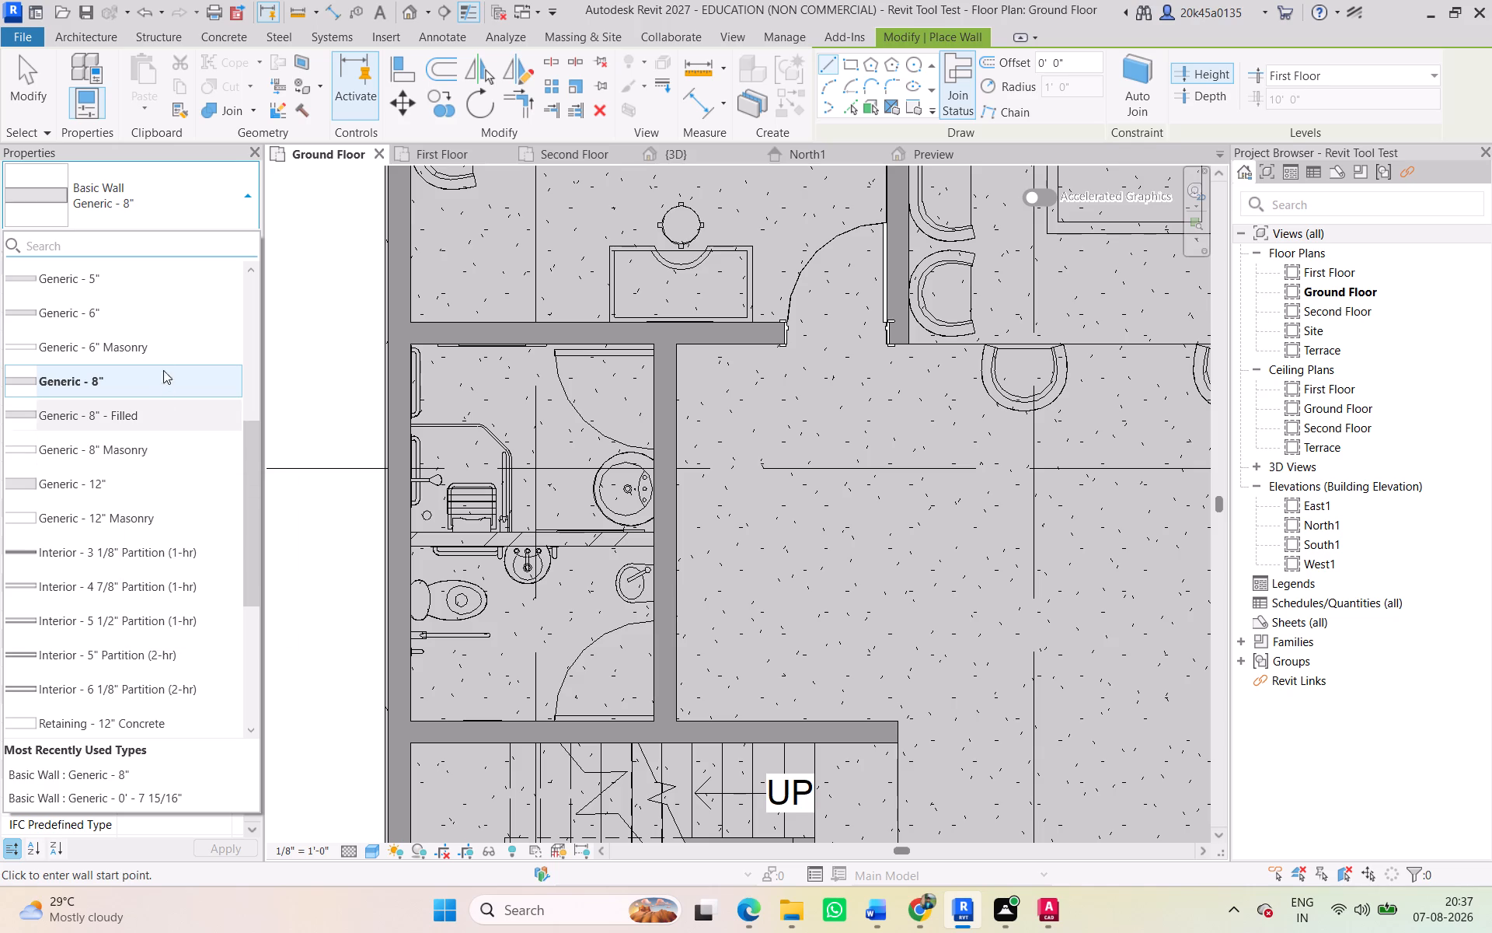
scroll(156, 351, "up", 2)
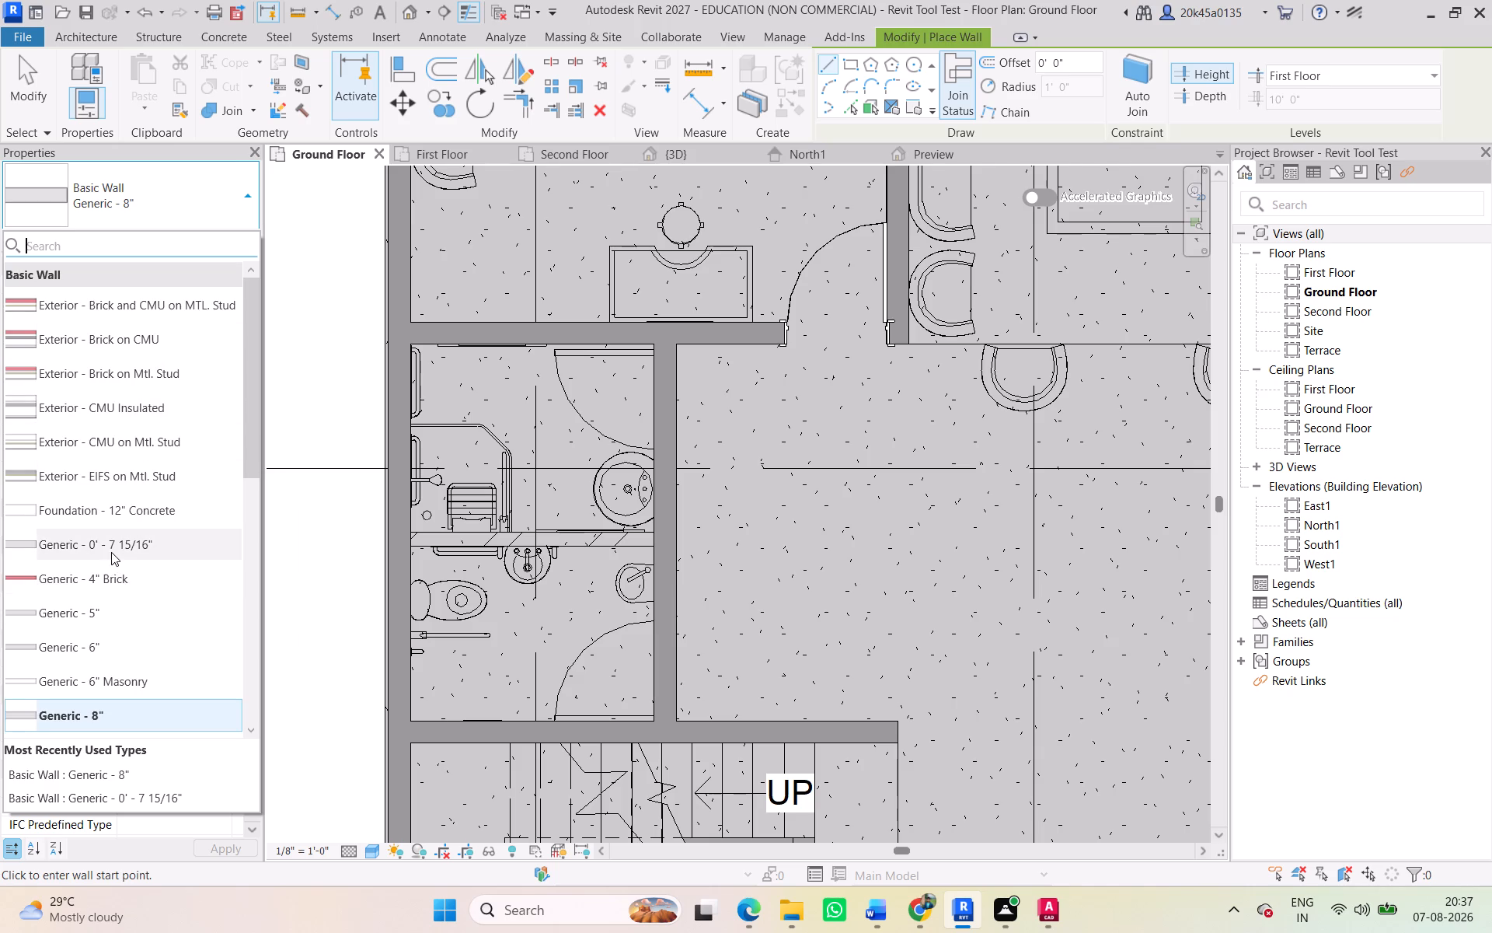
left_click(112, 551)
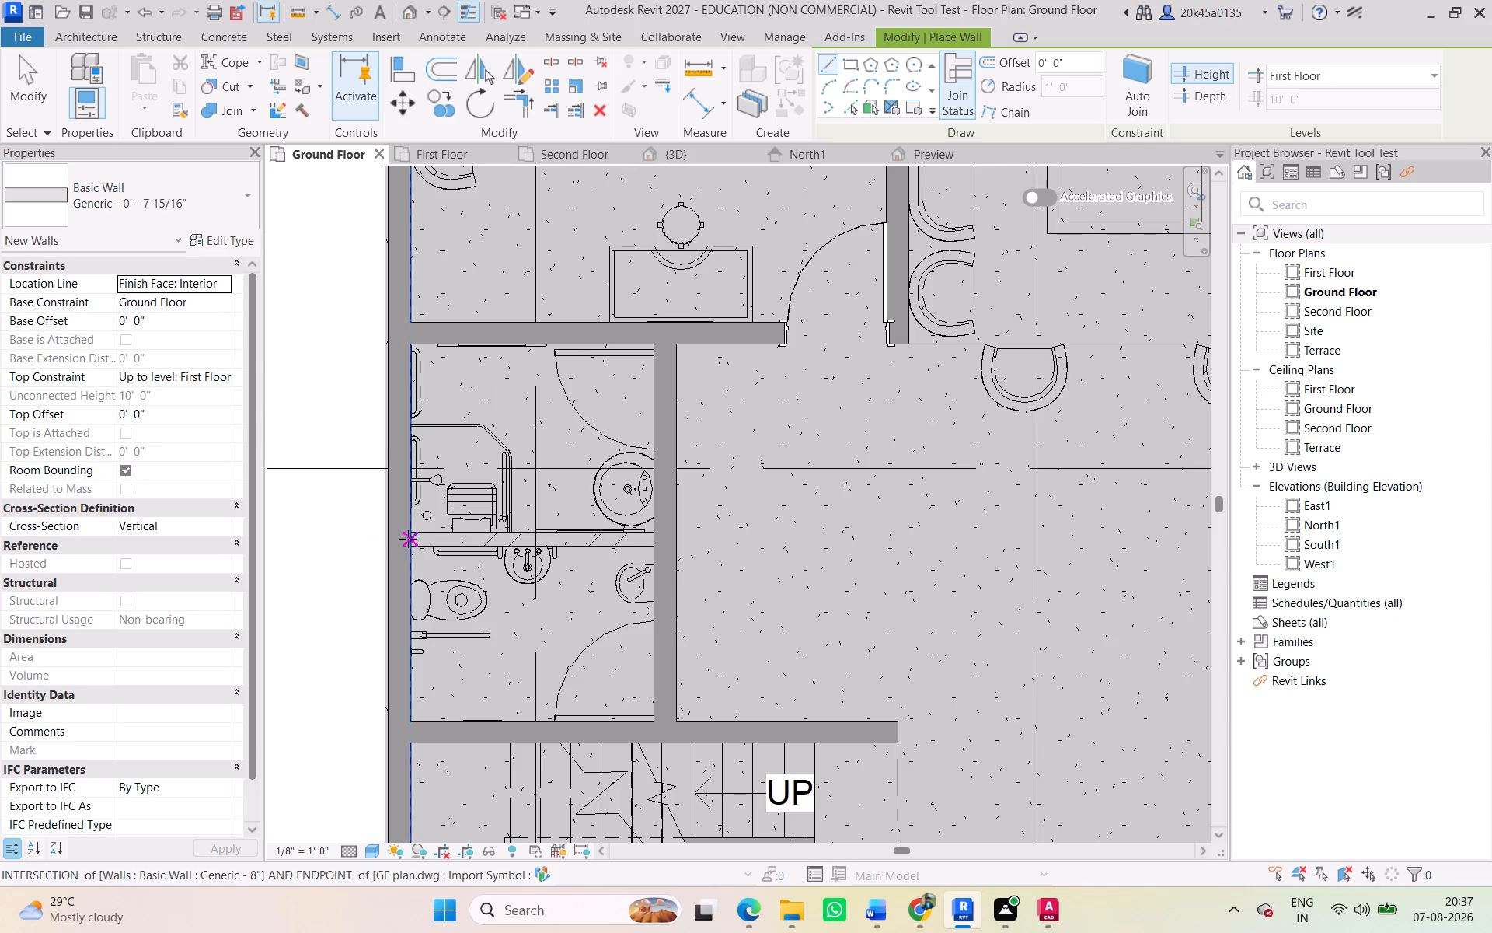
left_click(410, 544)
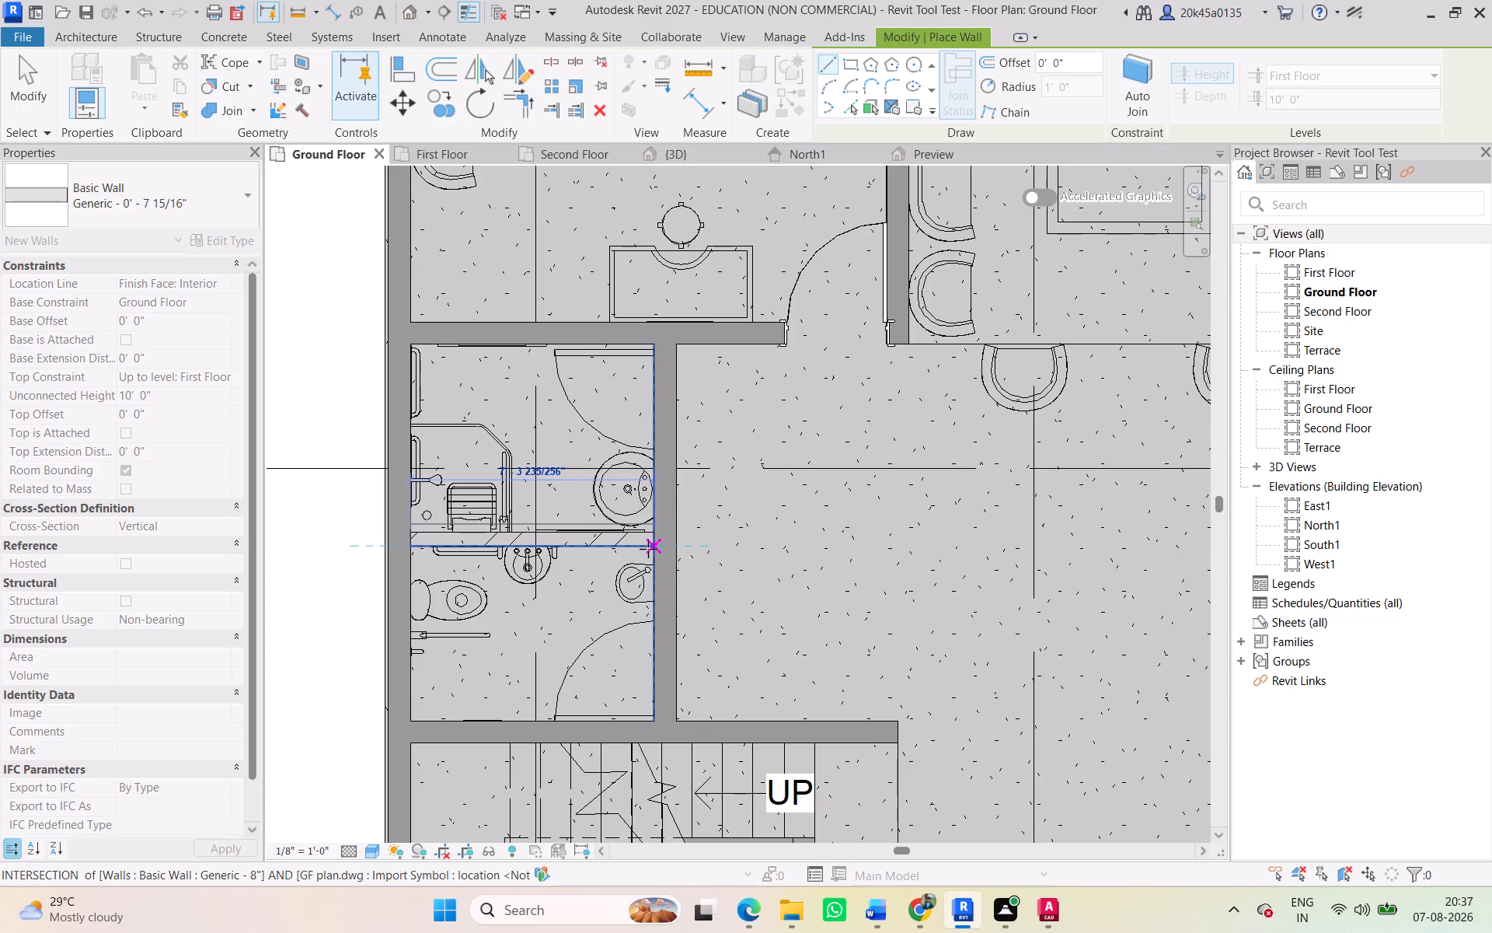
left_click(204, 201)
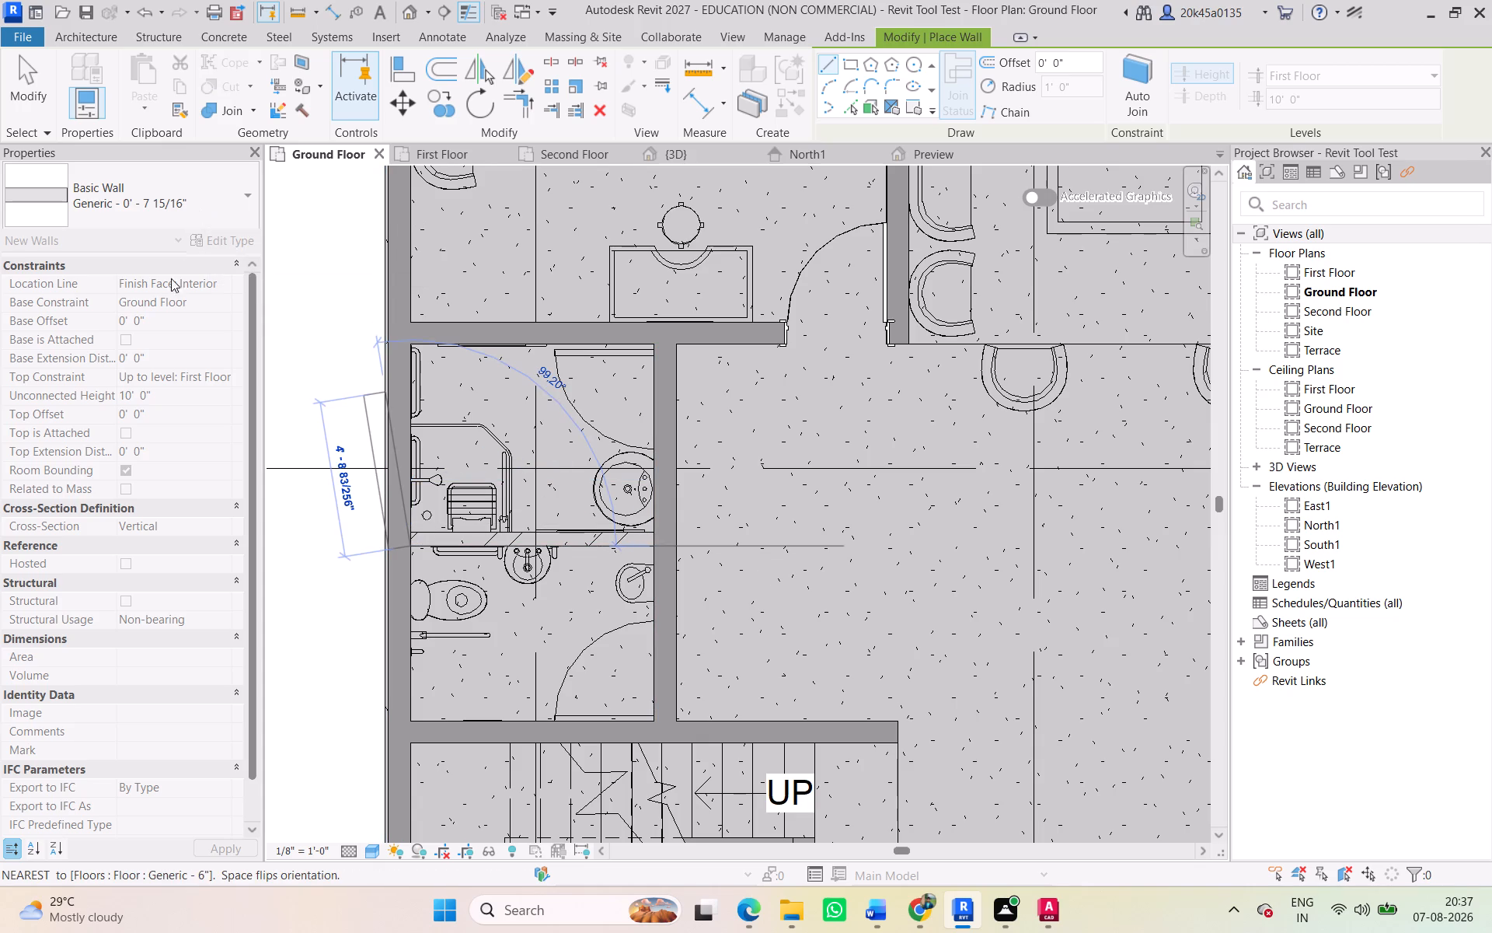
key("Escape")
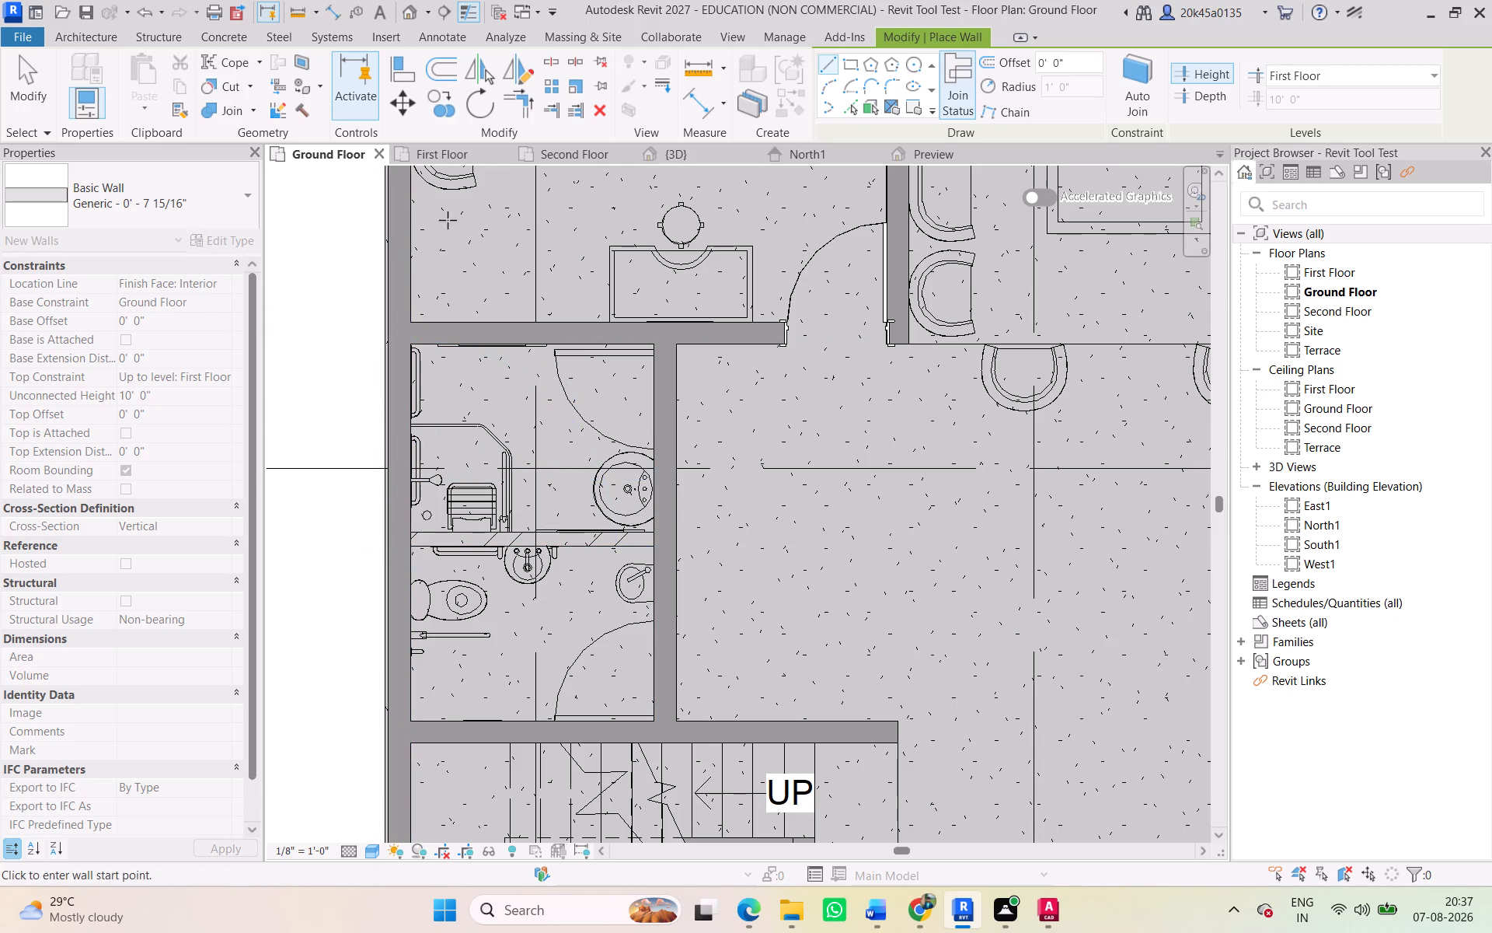
Measure the thickness of the hatched partition between the two bathrooms with an aligned dimension.
left_click(331, 12)
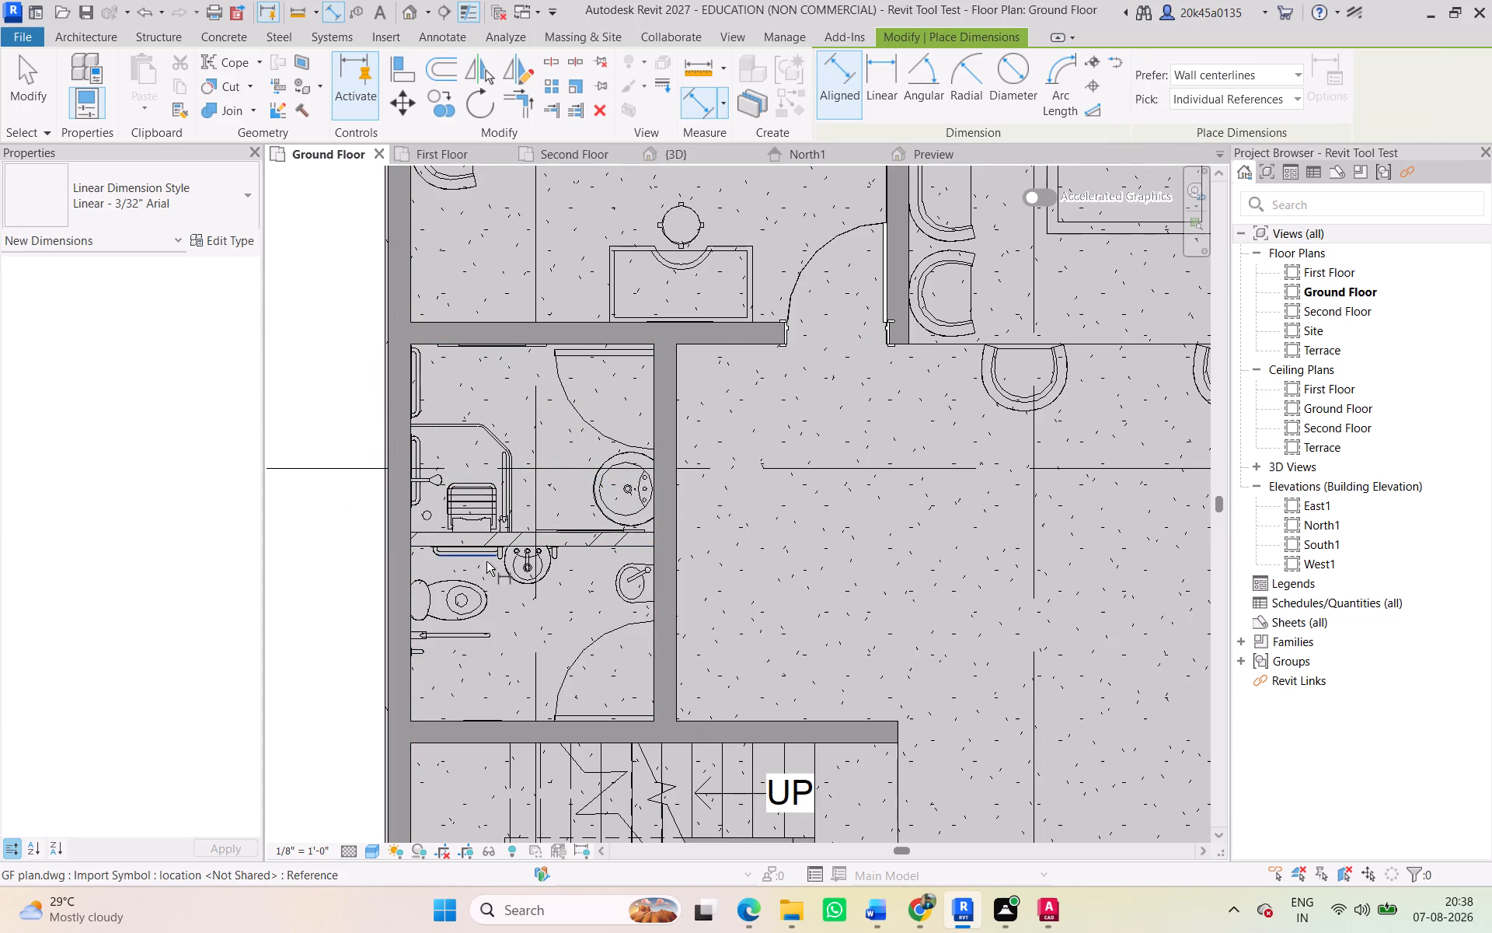
scroll(443, 548, "up", 12)
left_click(405, 589)
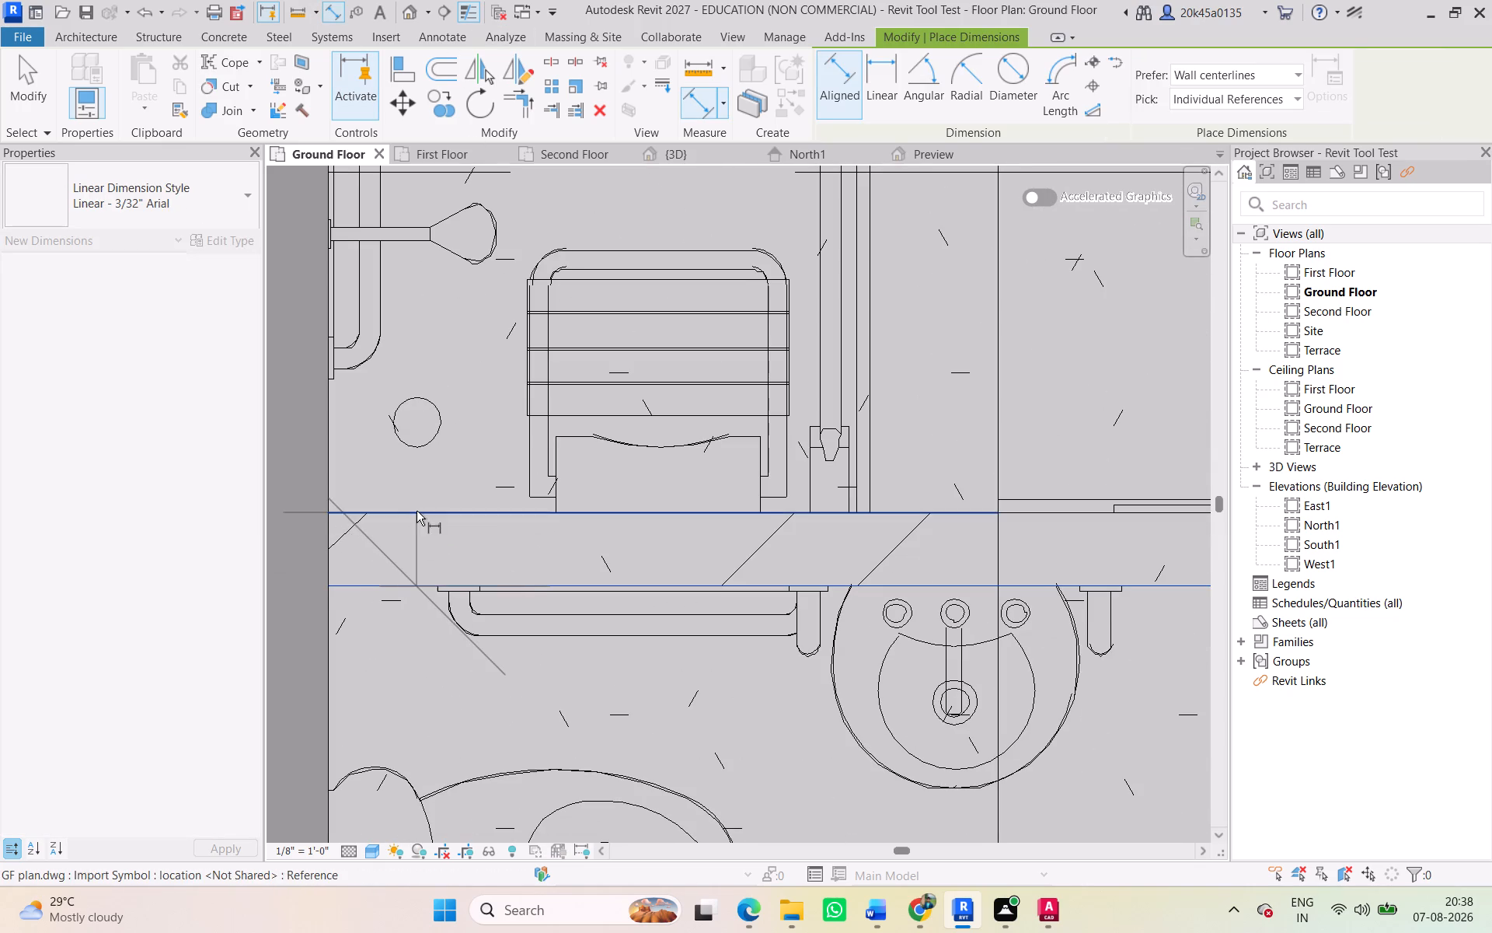
left_click(418, 512)
scroll(763, 640, "down", 2)
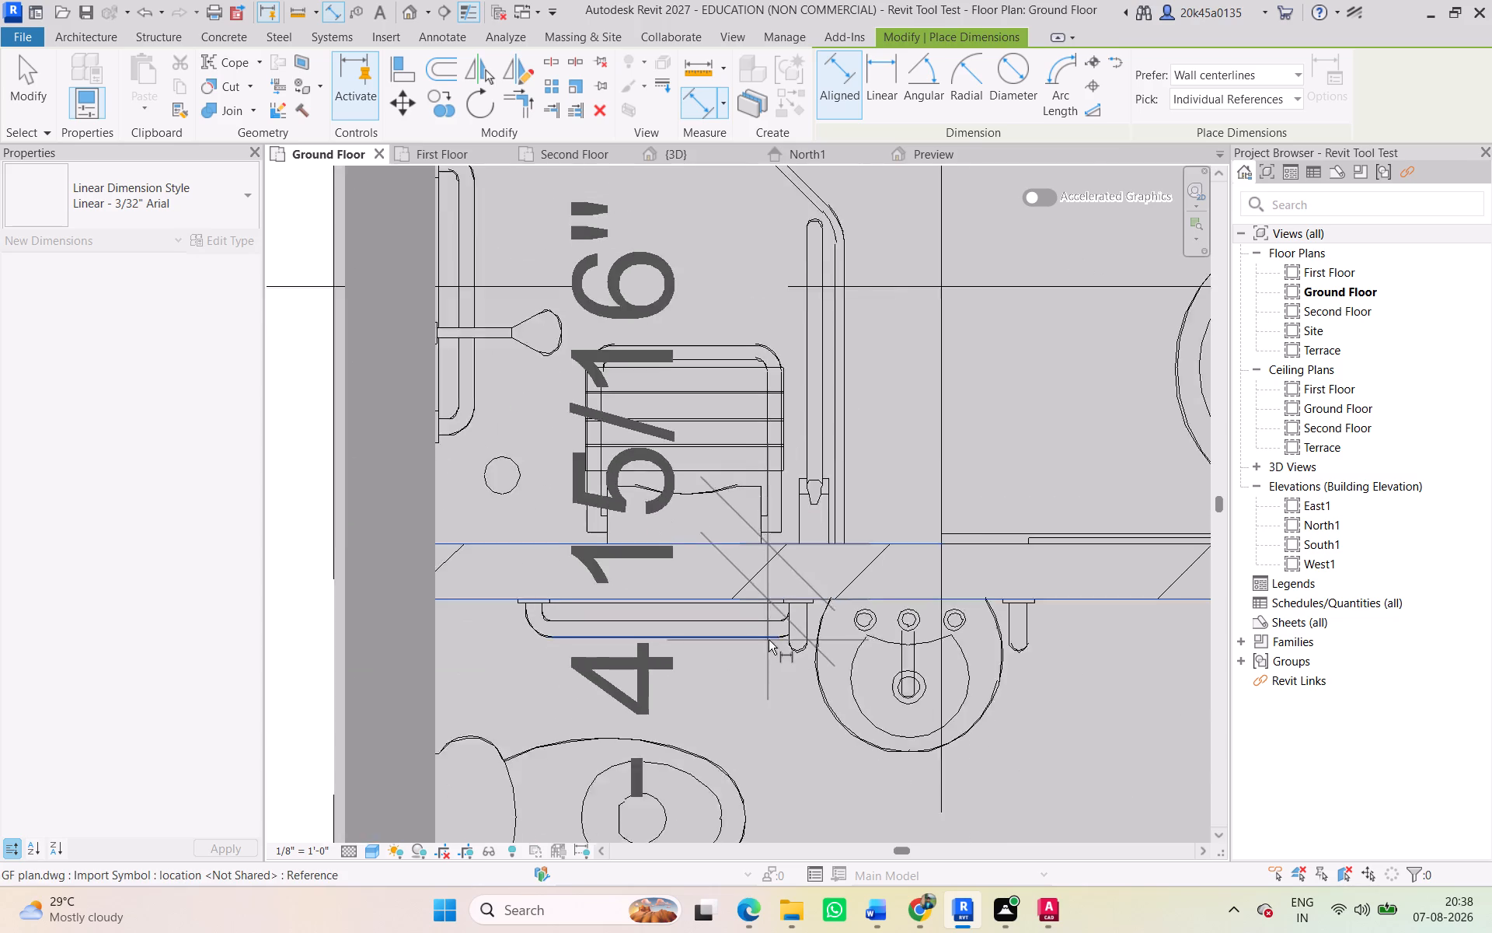
scroll(769, 640, "down", 1)
scroll(911, 624, "down", 3)
middle_click_drag(905, 614, 778, 602)
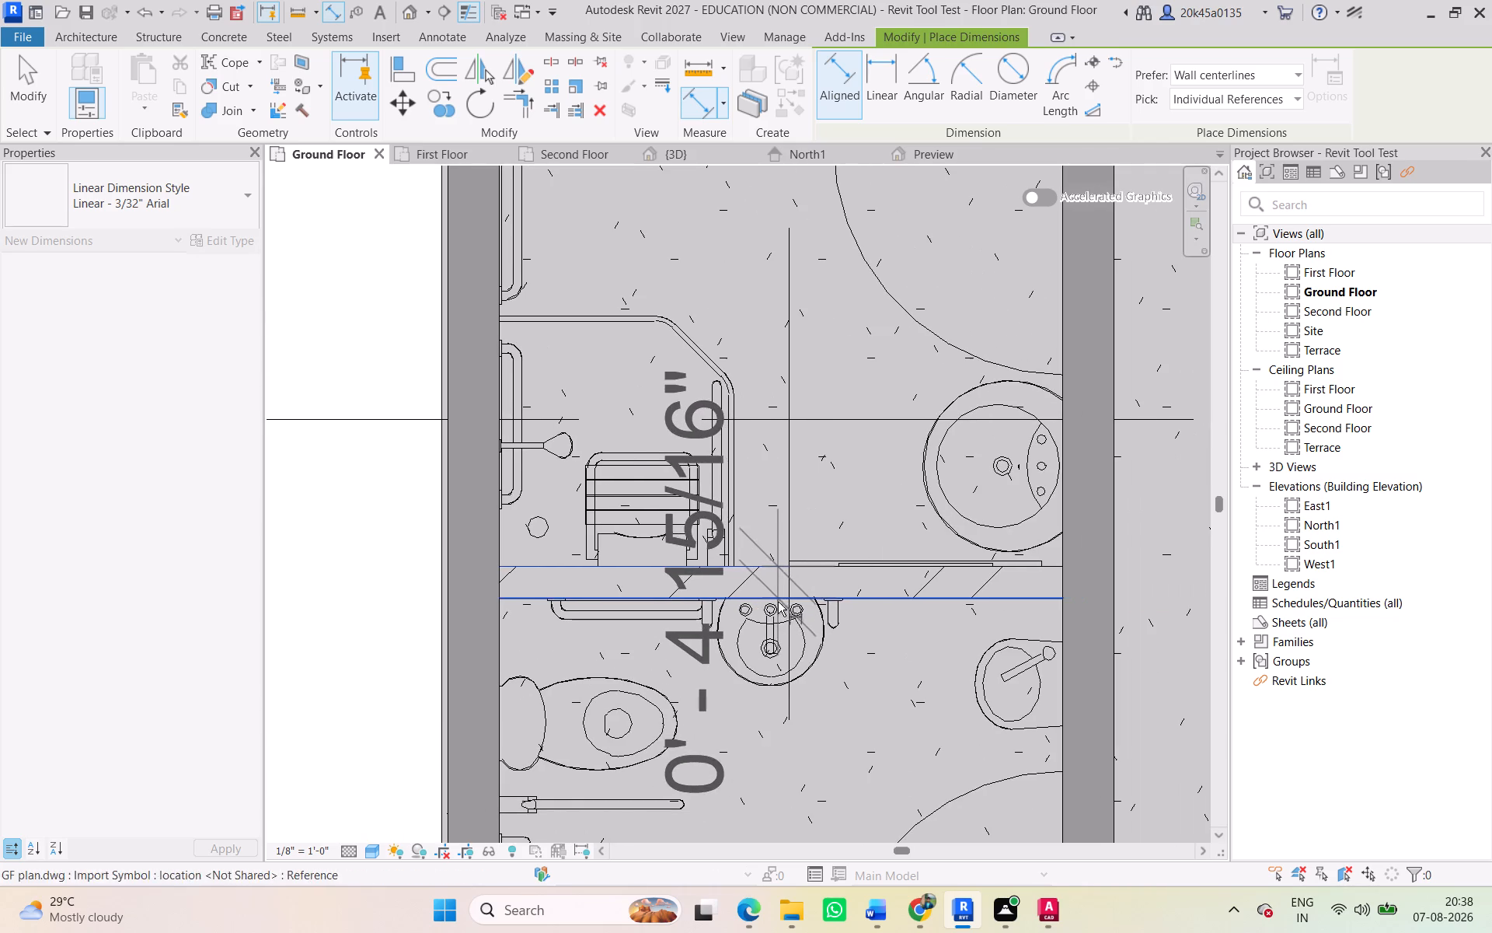
key("Escape")
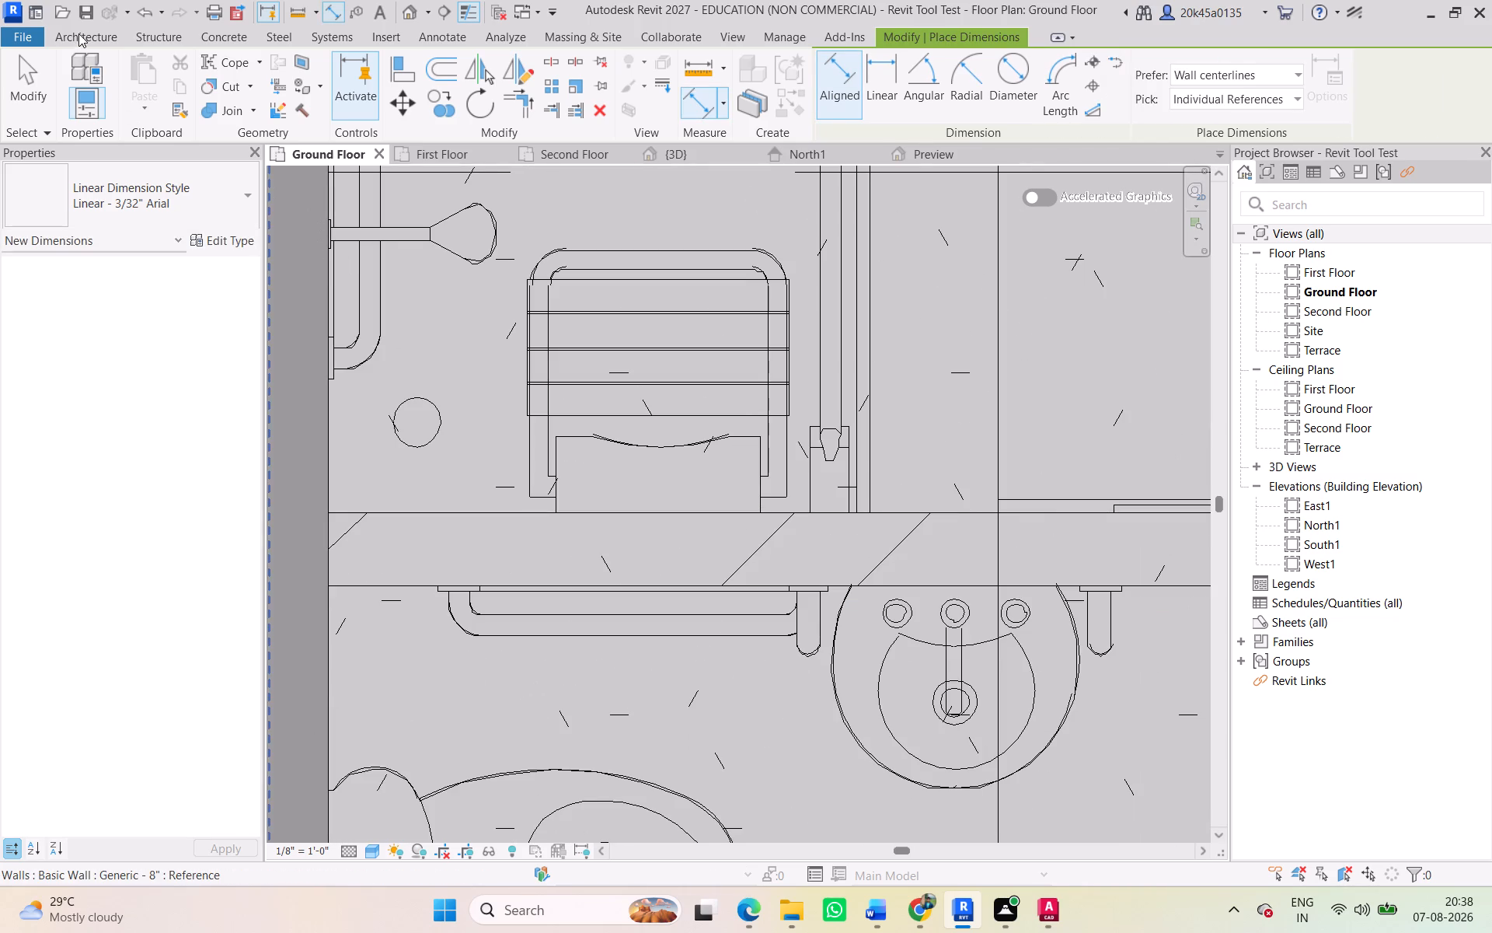
Look through the available wall types for one that suits the thin partition between the bathrooms.
left_click(78, 33)
left_click(83, 73)
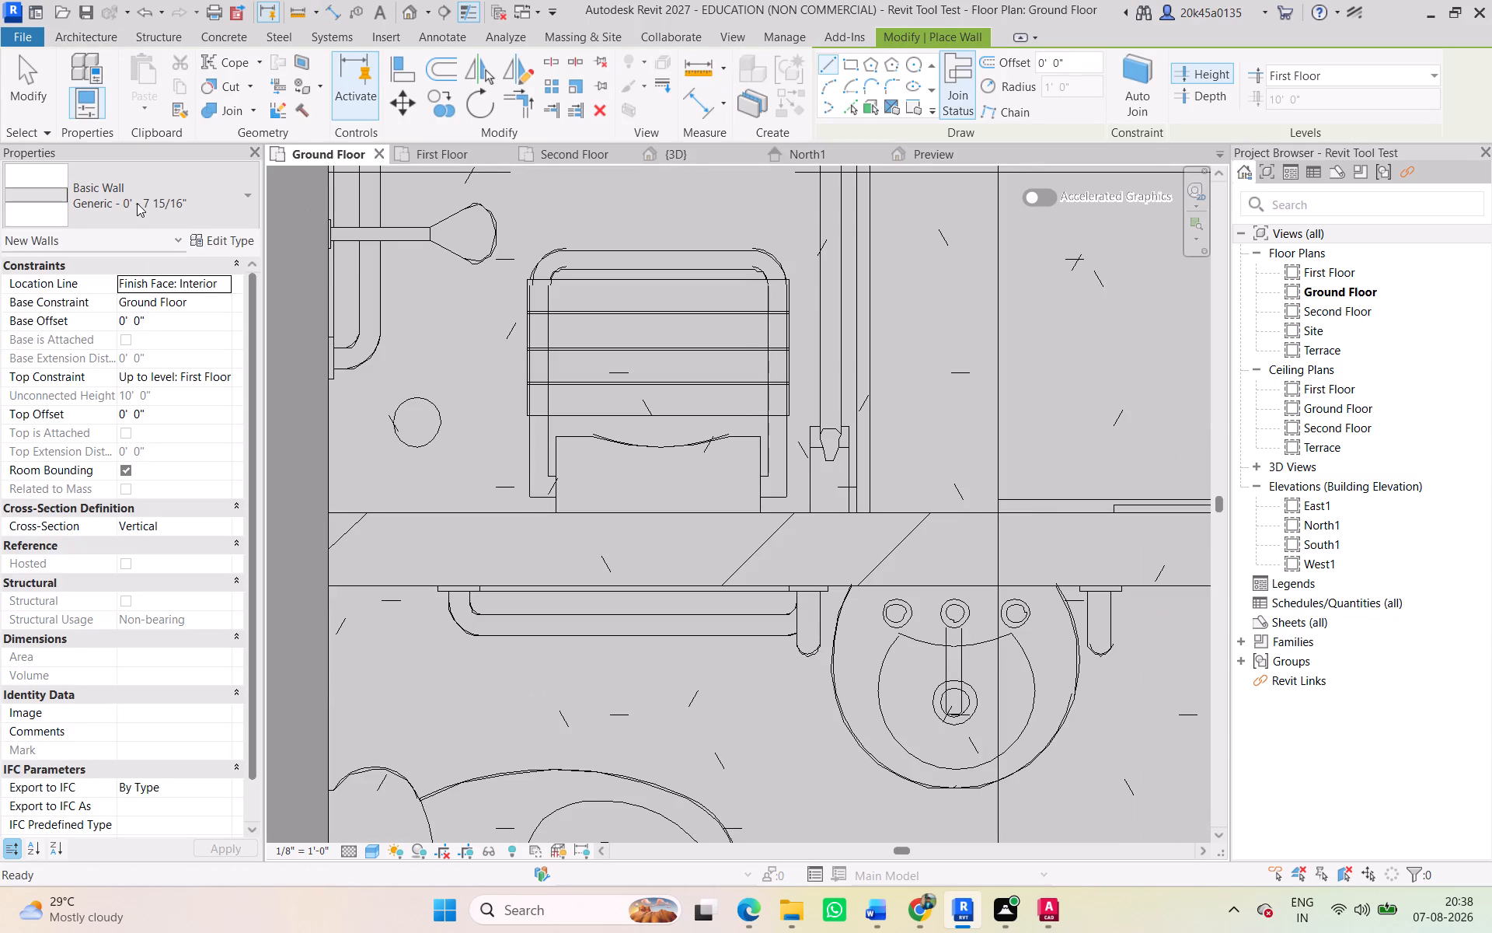
left_click(137, 203)
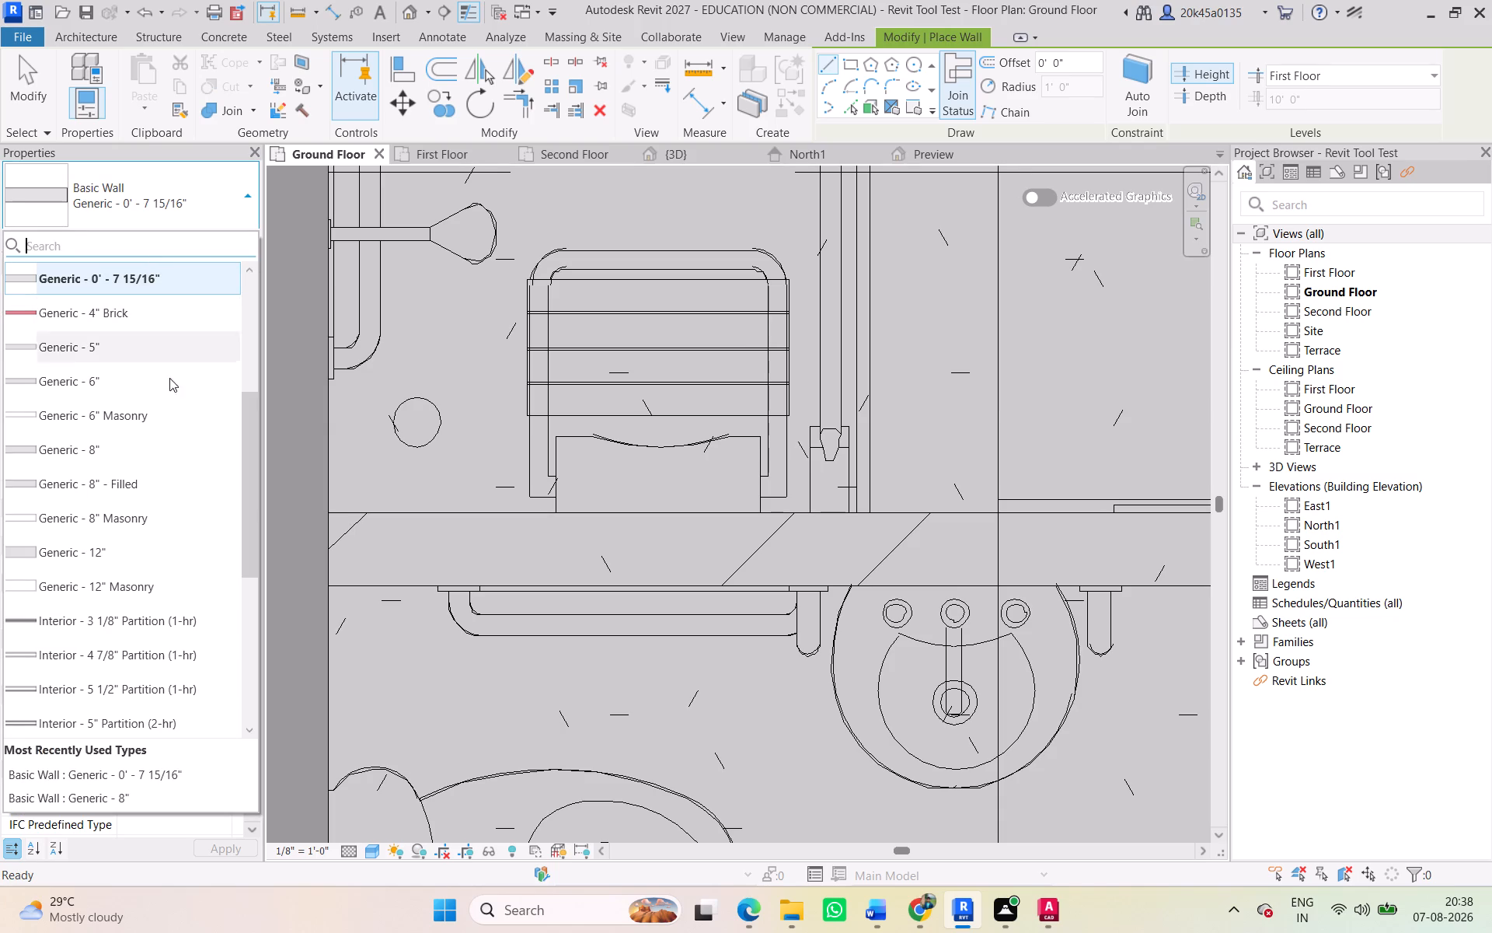
scroll(148, 662, "down", 2)
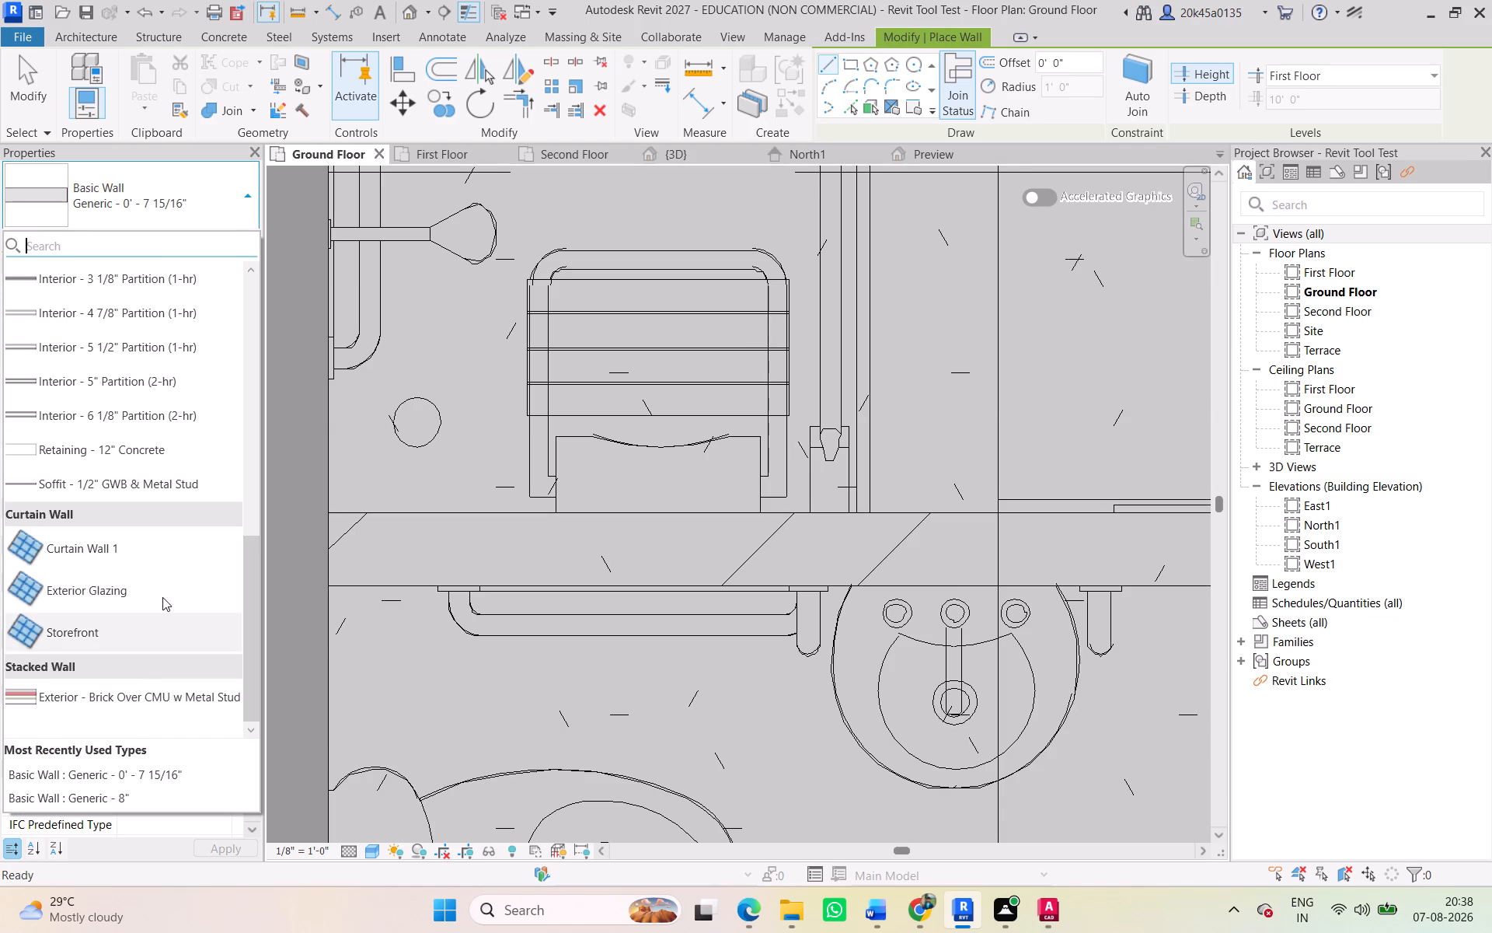
scroll(165, 575, "up", 2)
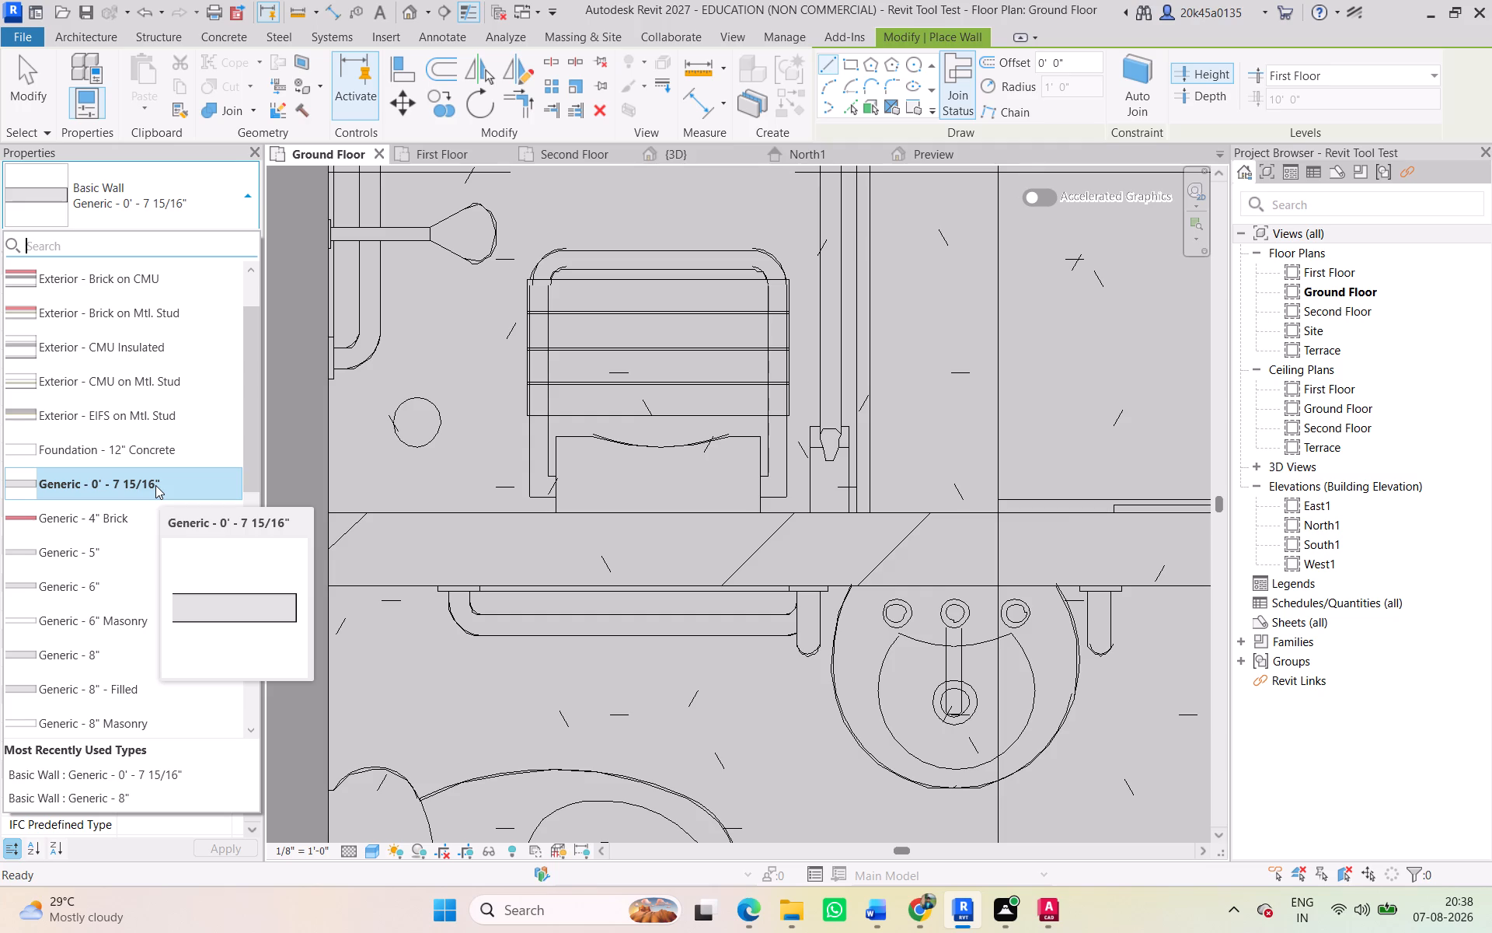
key("Escape")
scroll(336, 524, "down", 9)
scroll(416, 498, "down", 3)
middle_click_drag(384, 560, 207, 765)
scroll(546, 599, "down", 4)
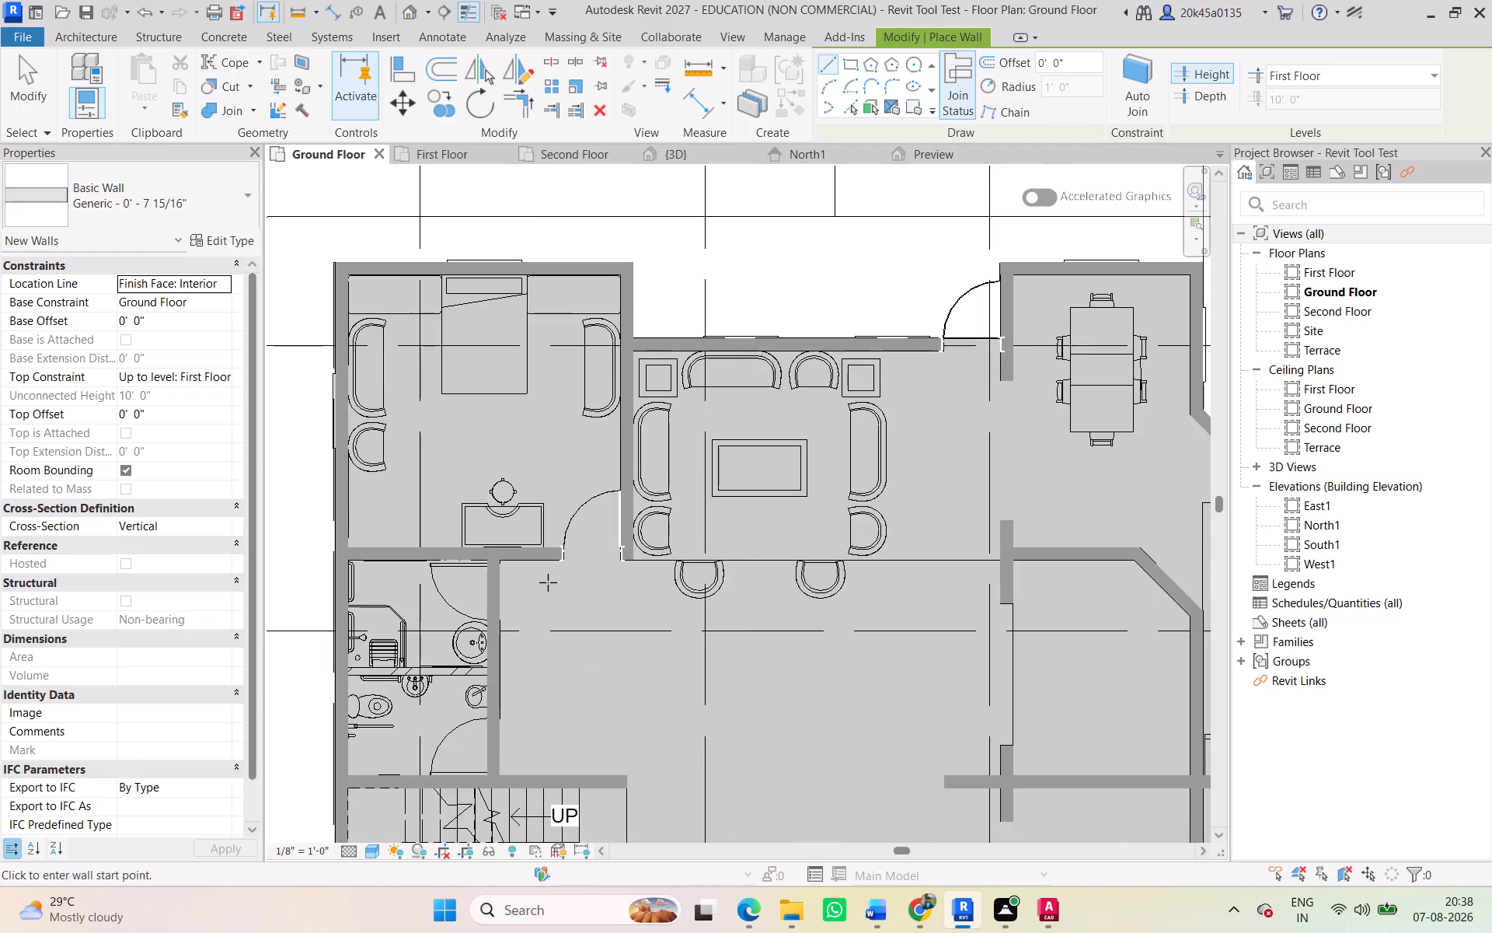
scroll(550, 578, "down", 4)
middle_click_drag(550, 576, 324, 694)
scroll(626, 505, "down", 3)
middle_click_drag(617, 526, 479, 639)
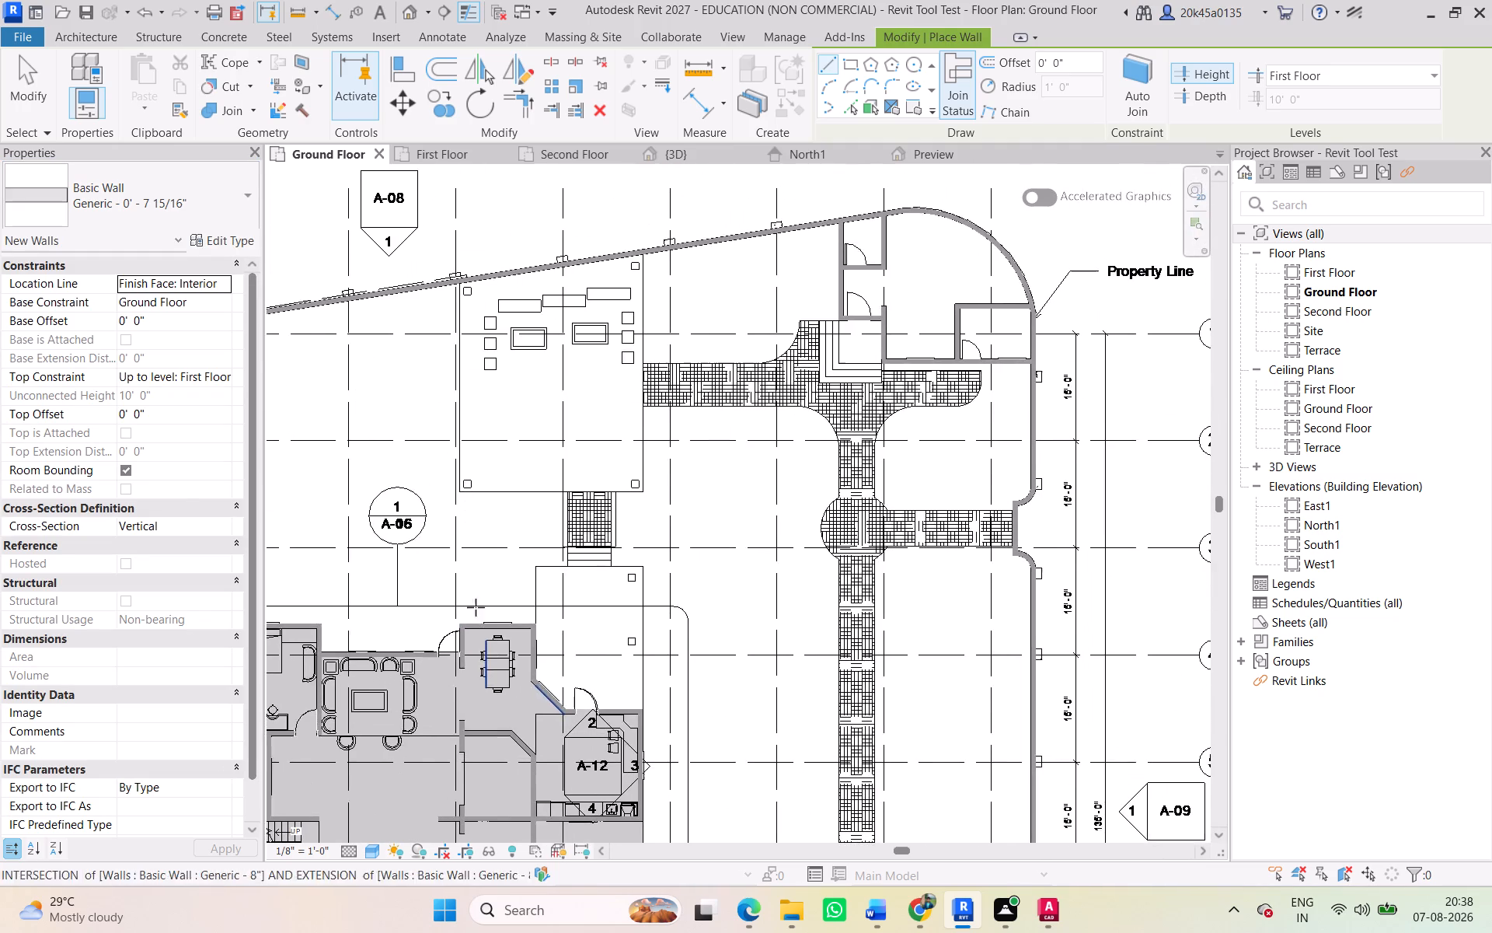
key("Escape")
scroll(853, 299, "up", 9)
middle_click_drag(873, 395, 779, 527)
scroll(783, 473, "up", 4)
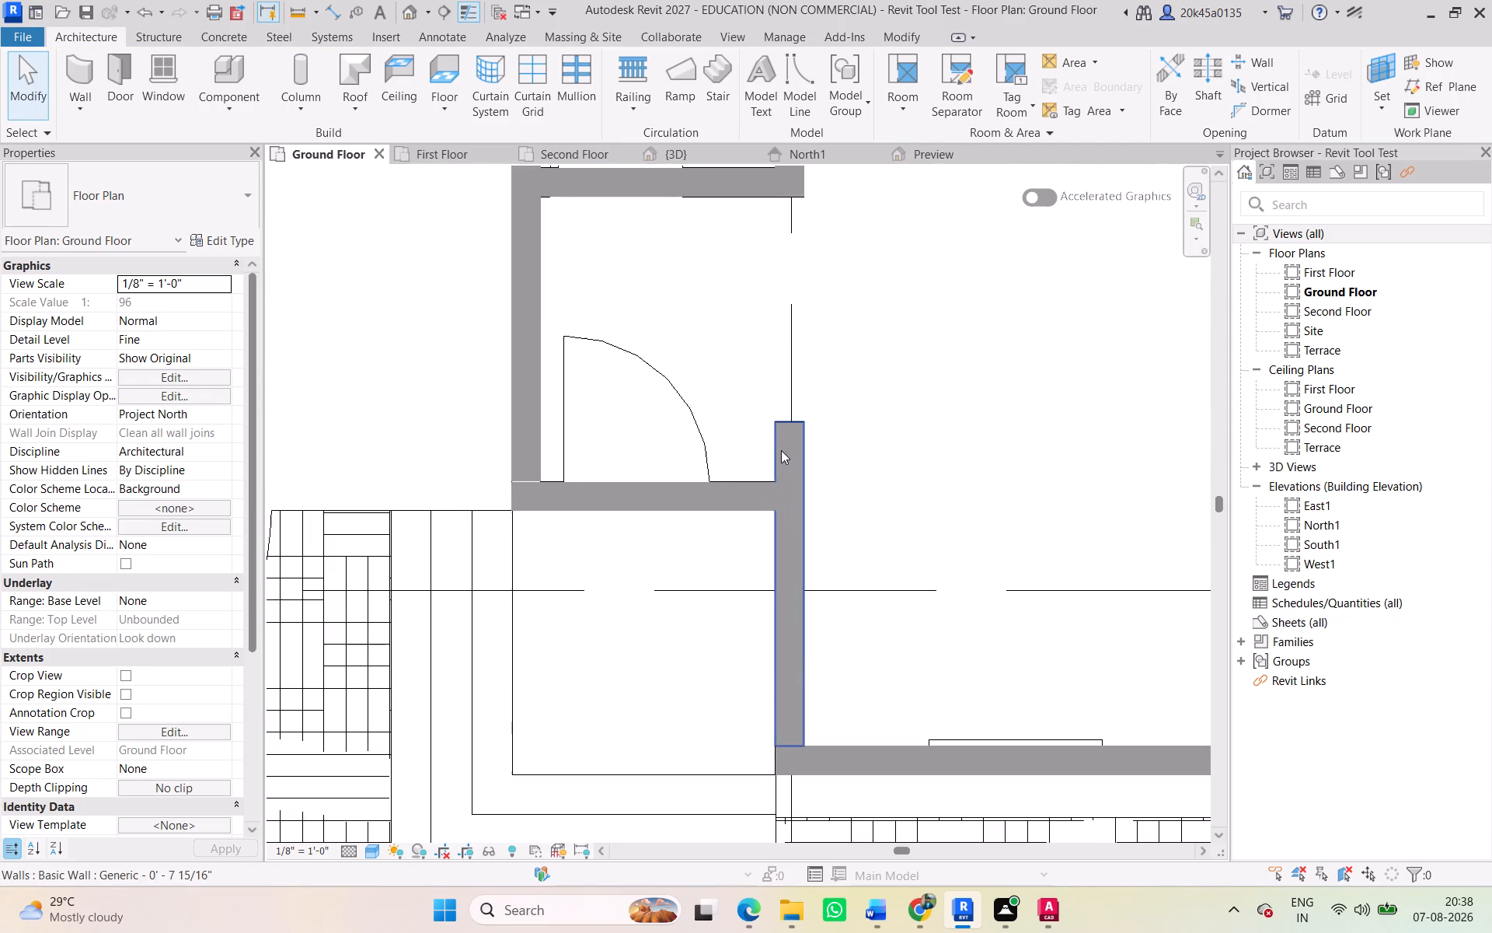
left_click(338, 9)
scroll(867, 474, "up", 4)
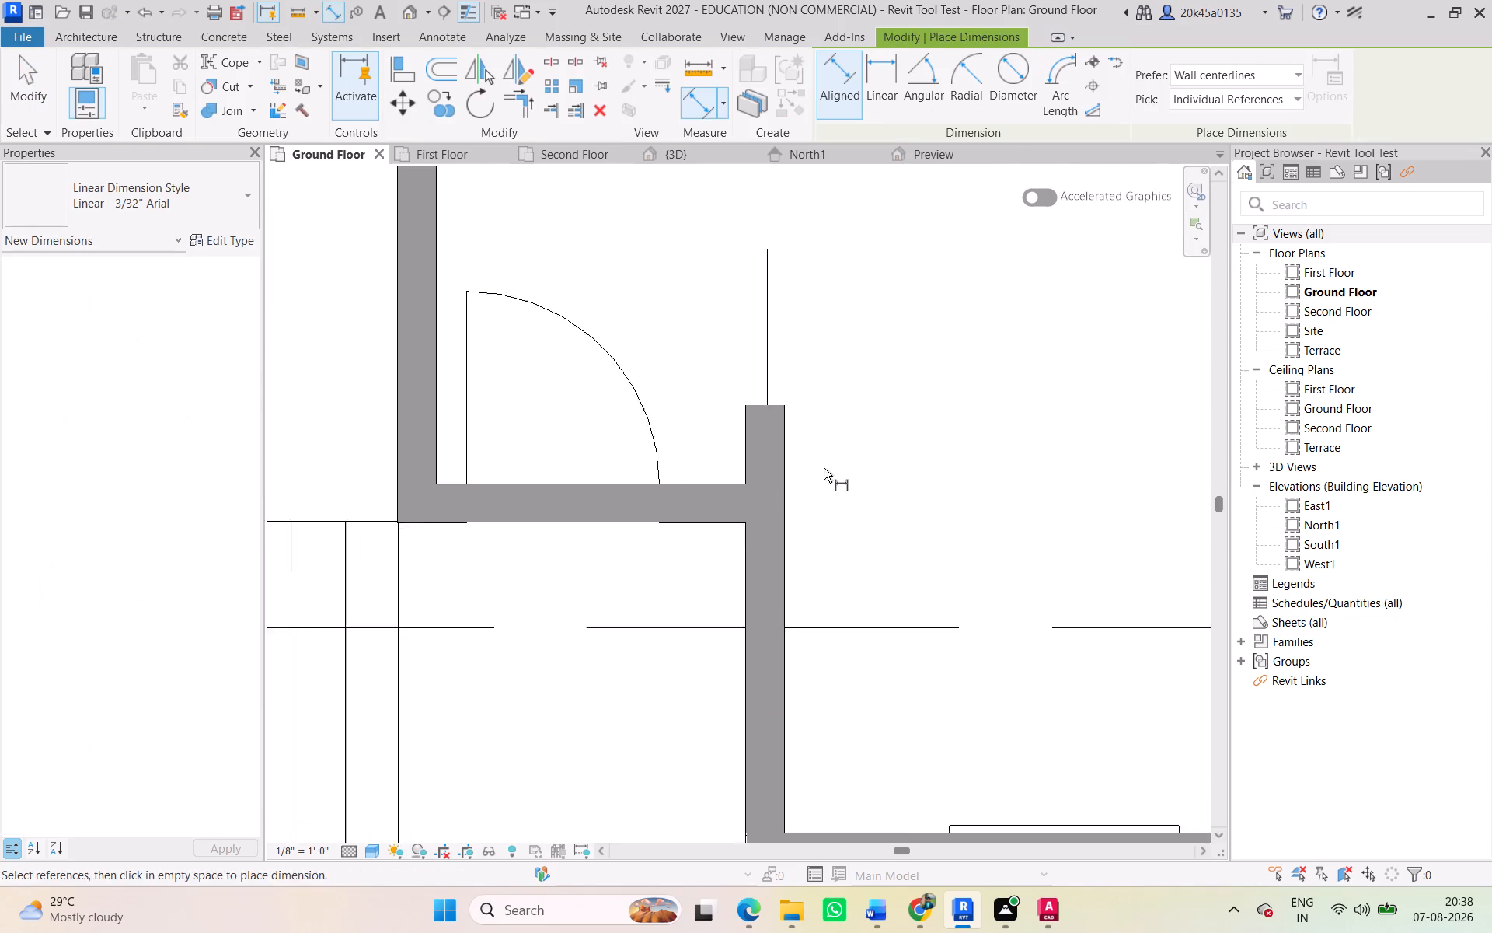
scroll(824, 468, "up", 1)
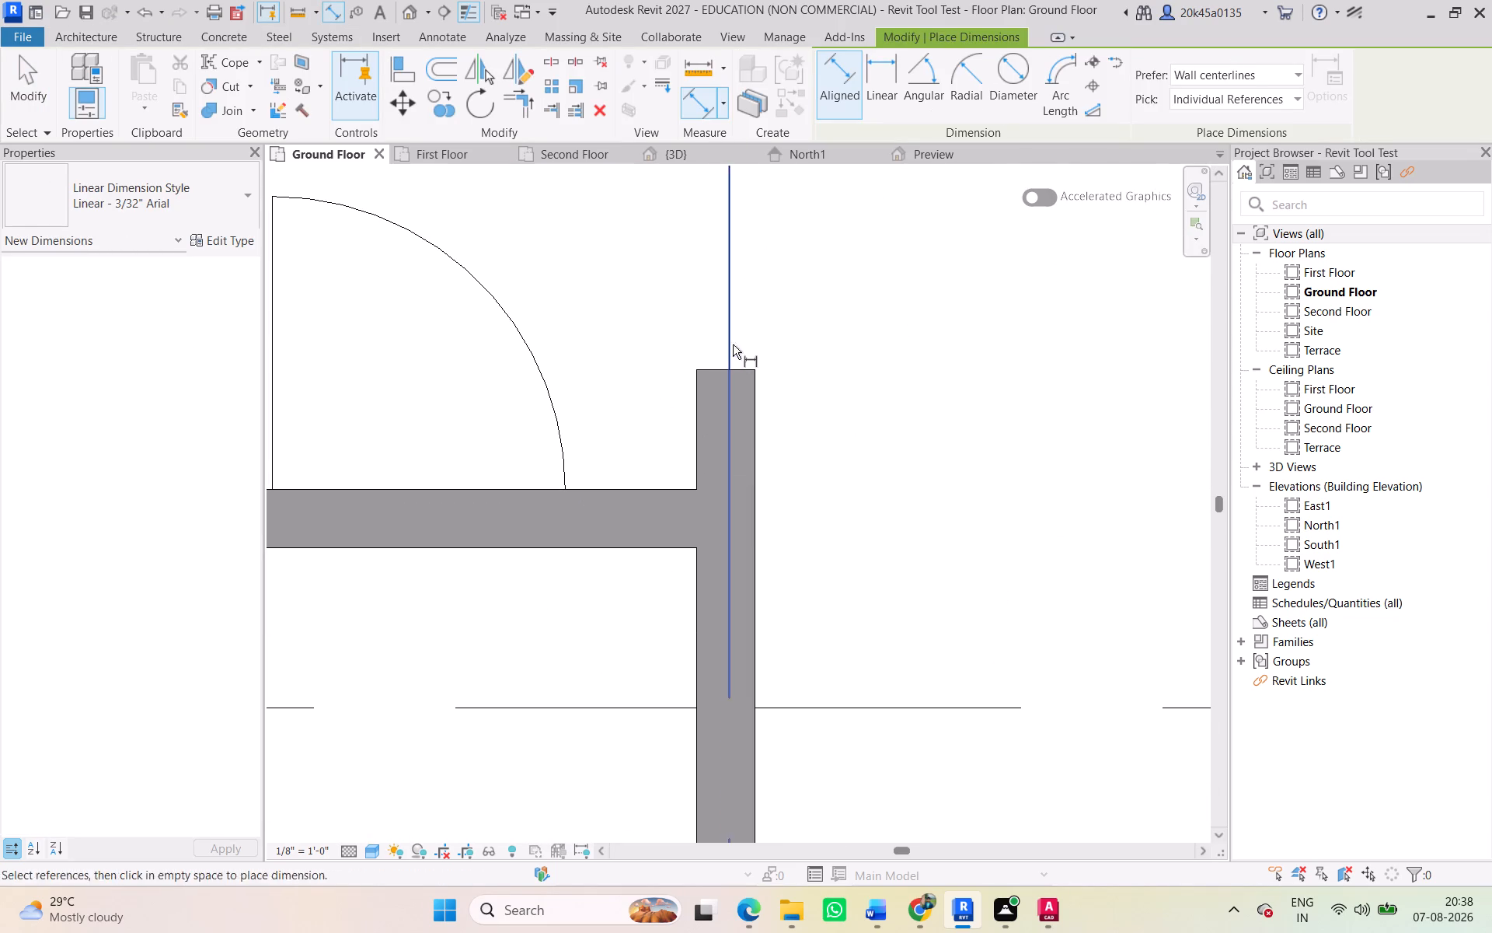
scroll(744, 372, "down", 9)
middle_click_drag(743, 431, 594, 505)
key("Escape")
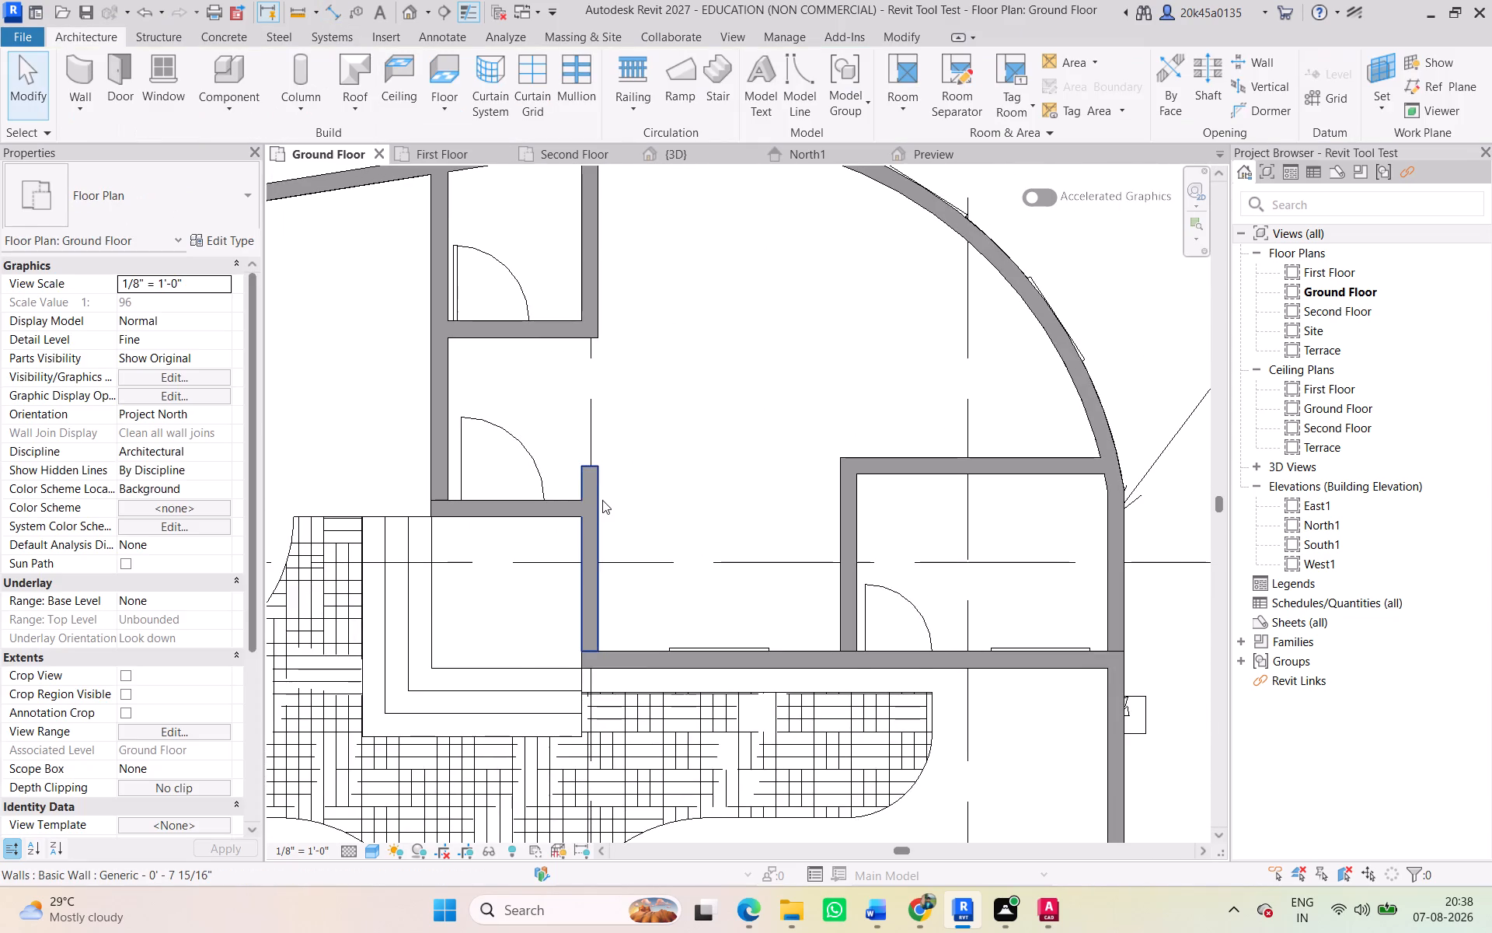
Temporarily hide the short wall beside the corner outbuilding's lower door opening and measure the thickness of the hatched wall beneath it.
left_click(602, 501)
type("hh")
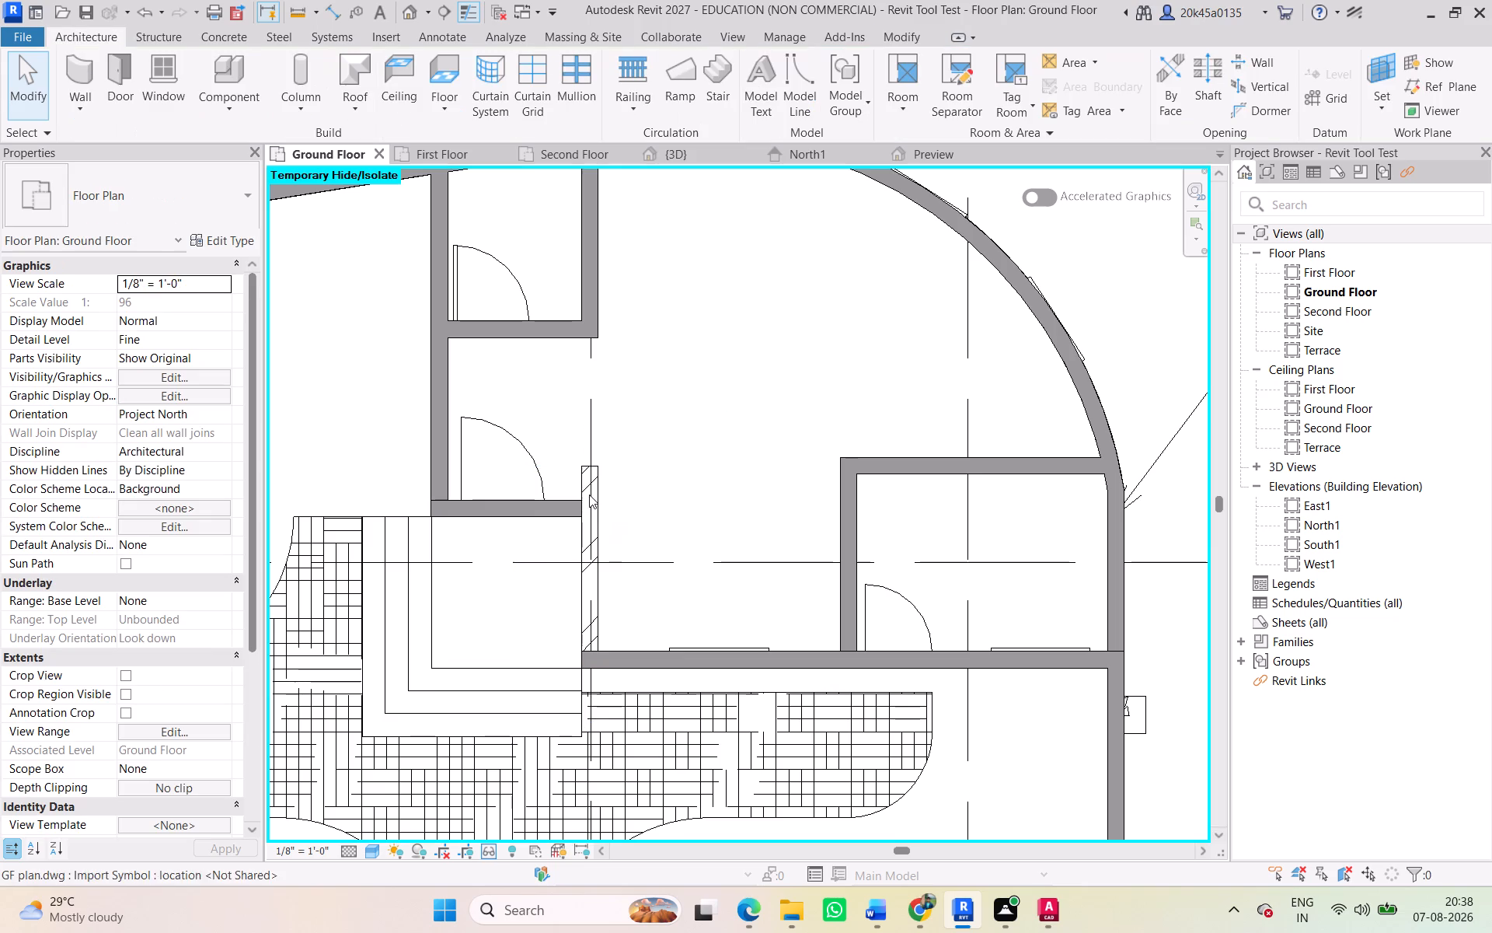
left_click(328, 16)
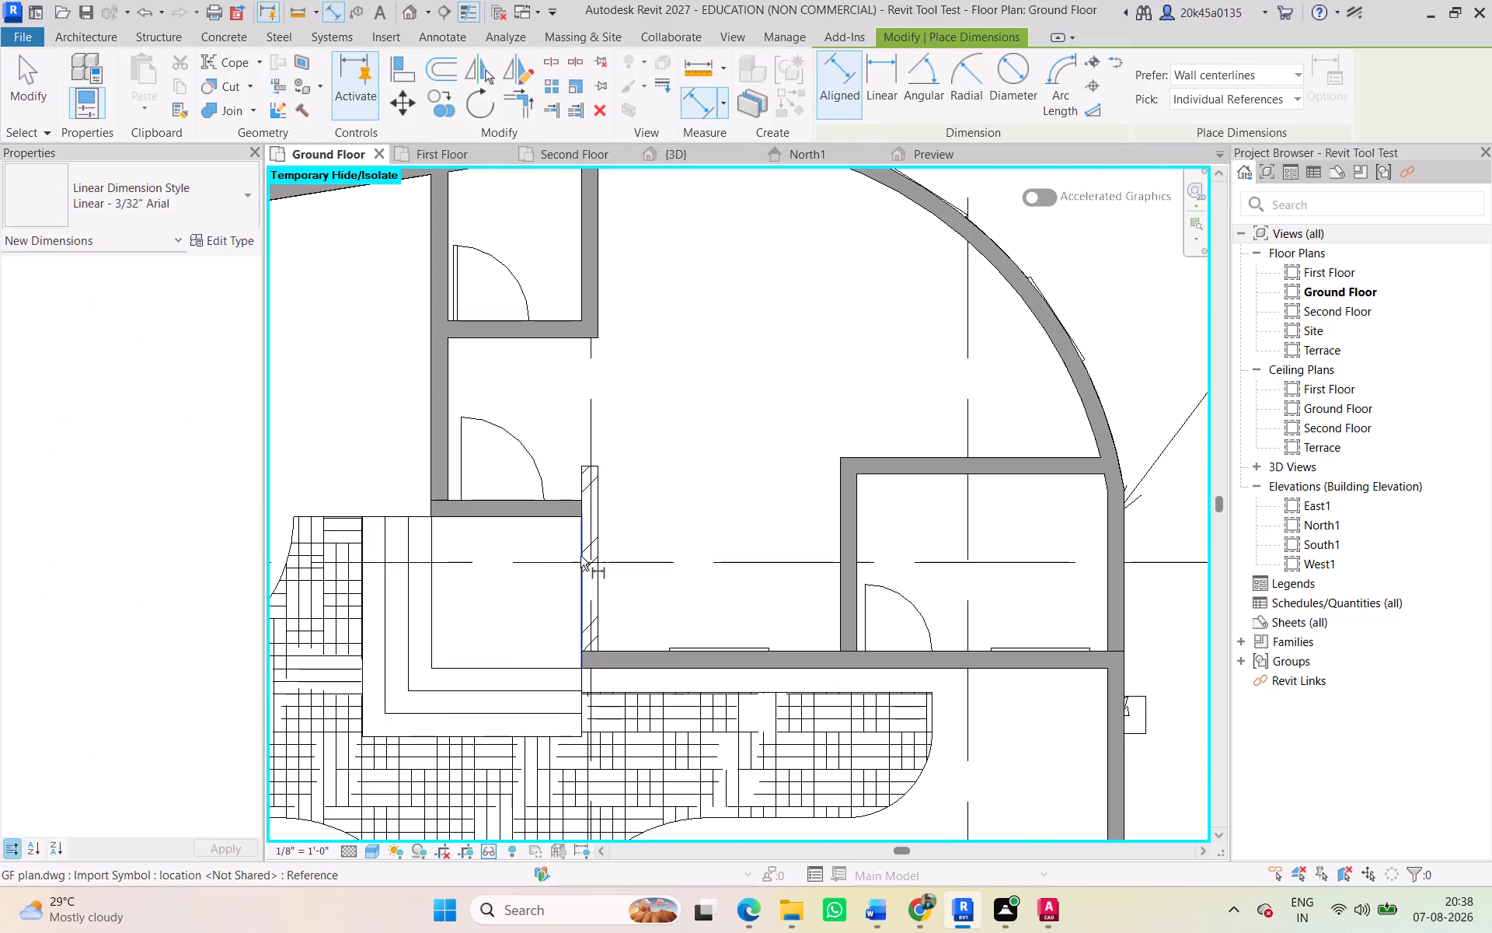
scroll(580, 556, "up", 5)
left_click(583, 597)
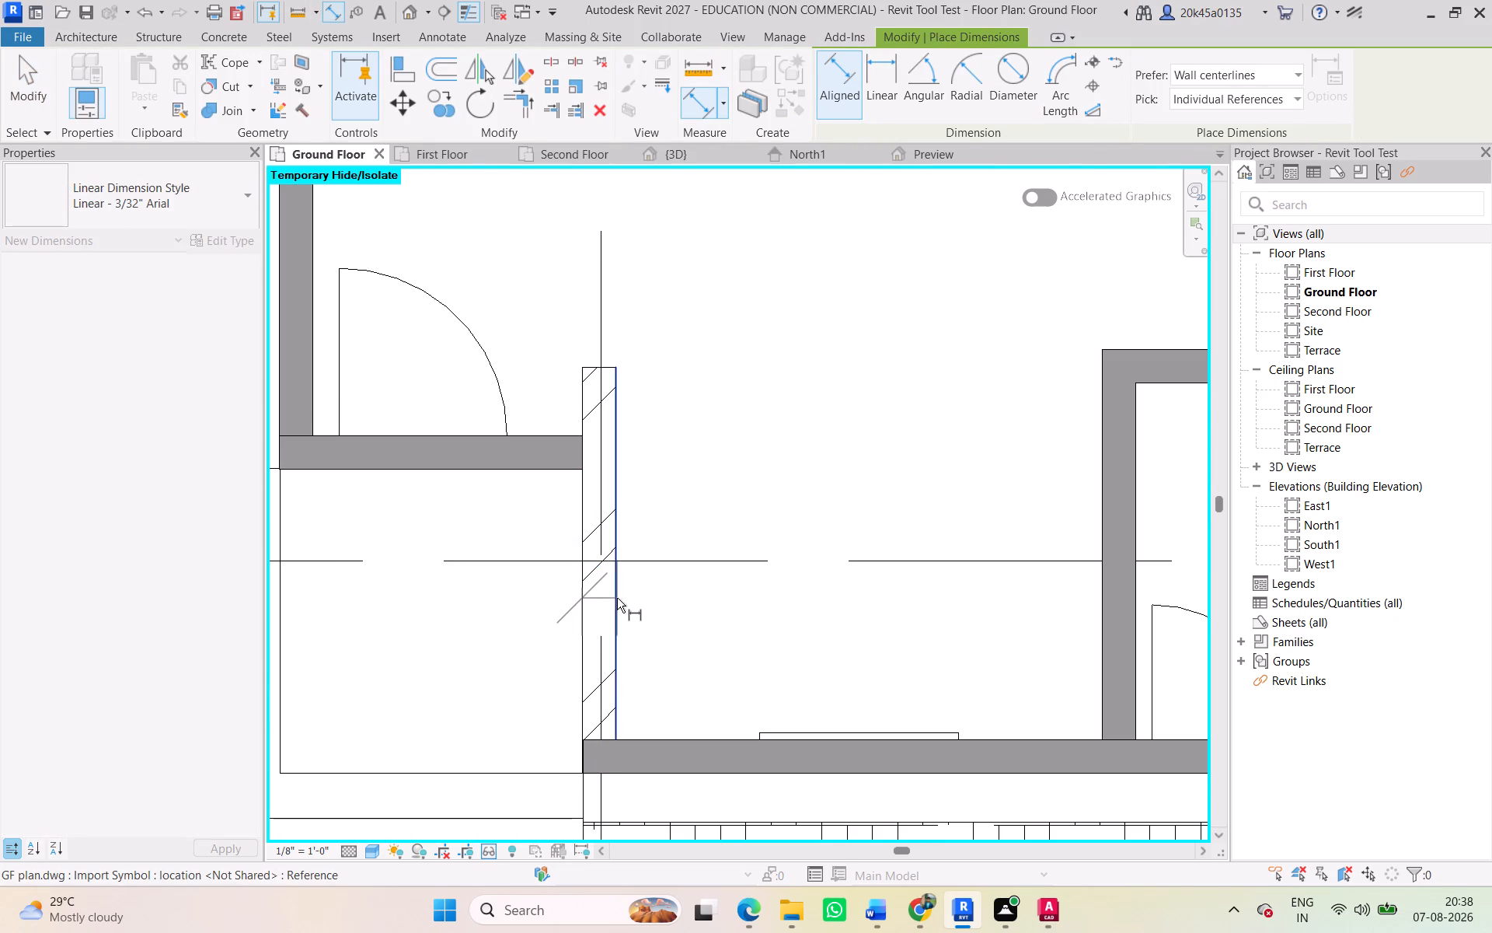
left_click(617, 598)
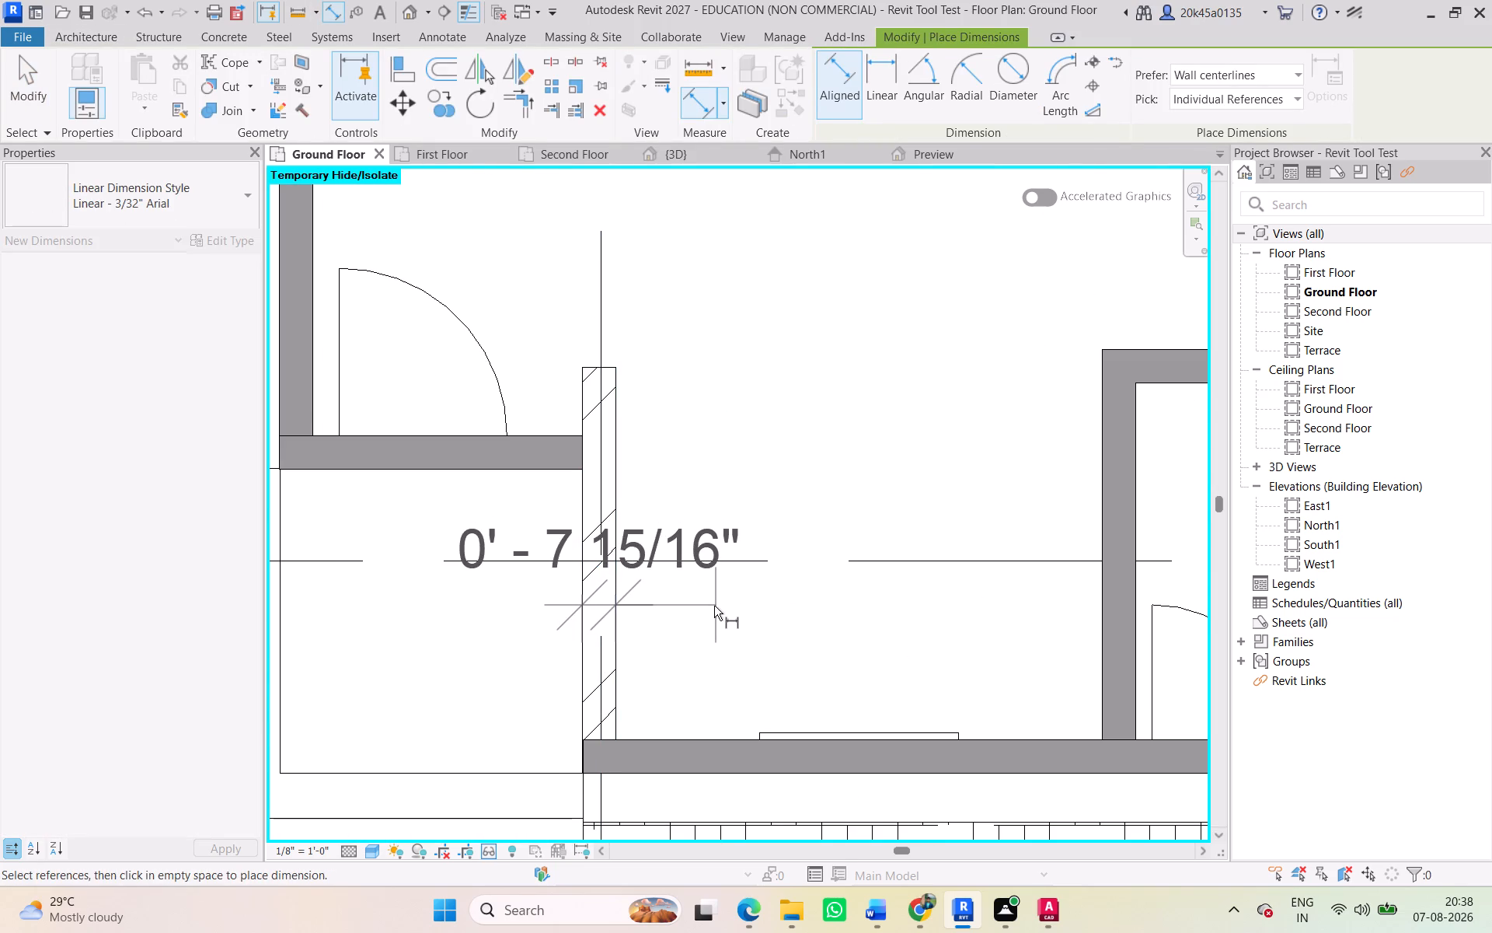
key("Escape")
Temporarily hide the long straight compound wall west of the house and measure the thickness of the imported wall lines beneath it.
scroll(714, 606, "down", 14)
middle_click_drag(676, 582, 971, 381)
scroll(608, 614, "down", 2)
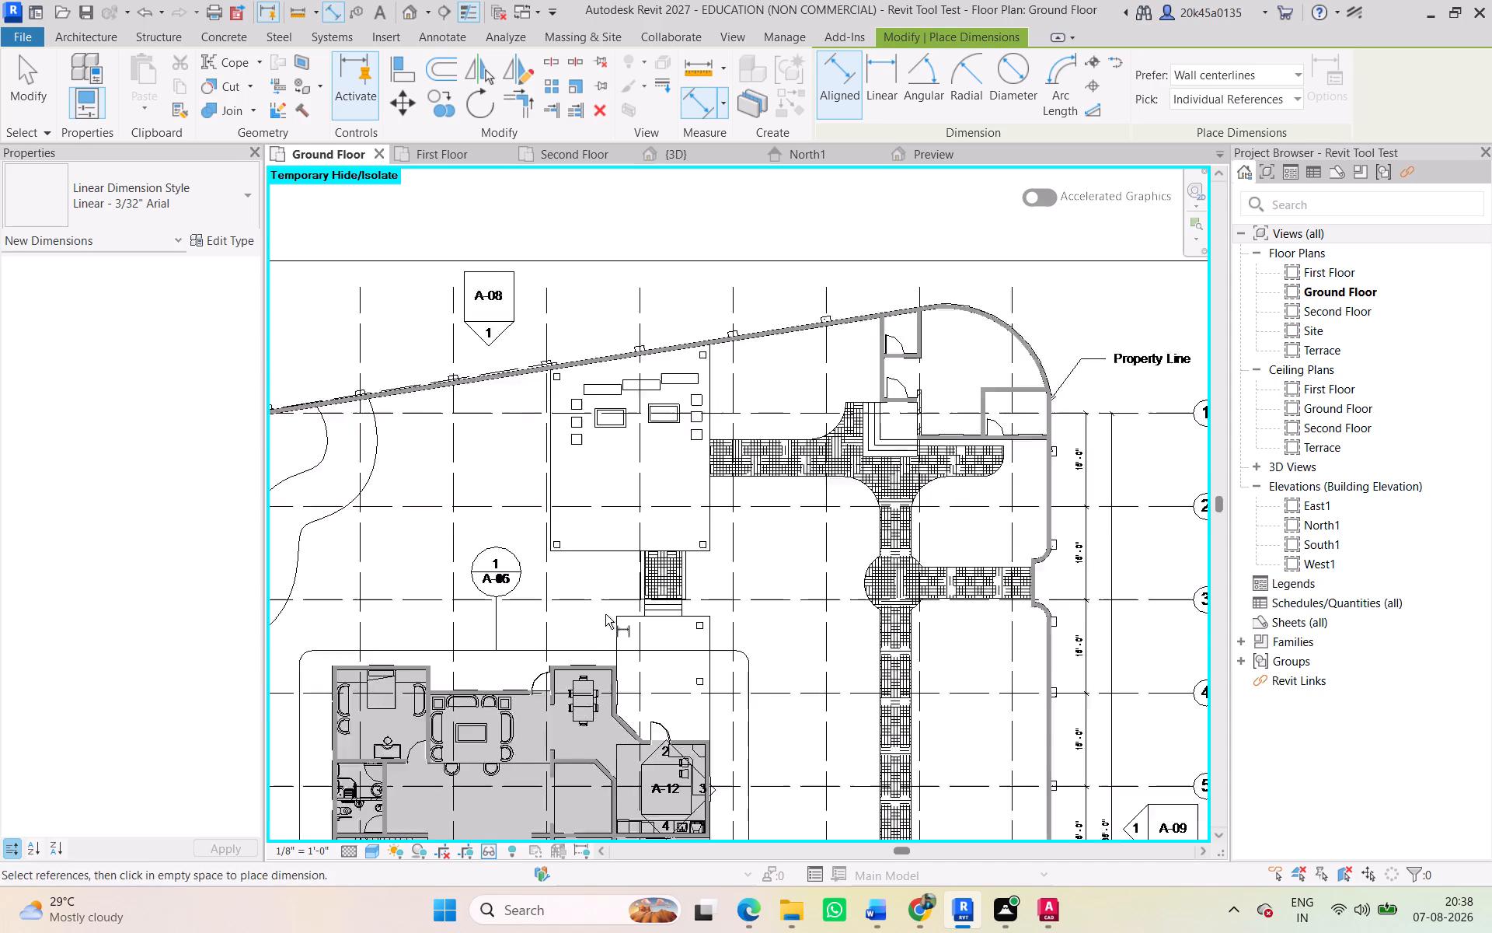
middle_click_drag(617, 601, 815, 452)
scroll(375, 368, "up", 13)
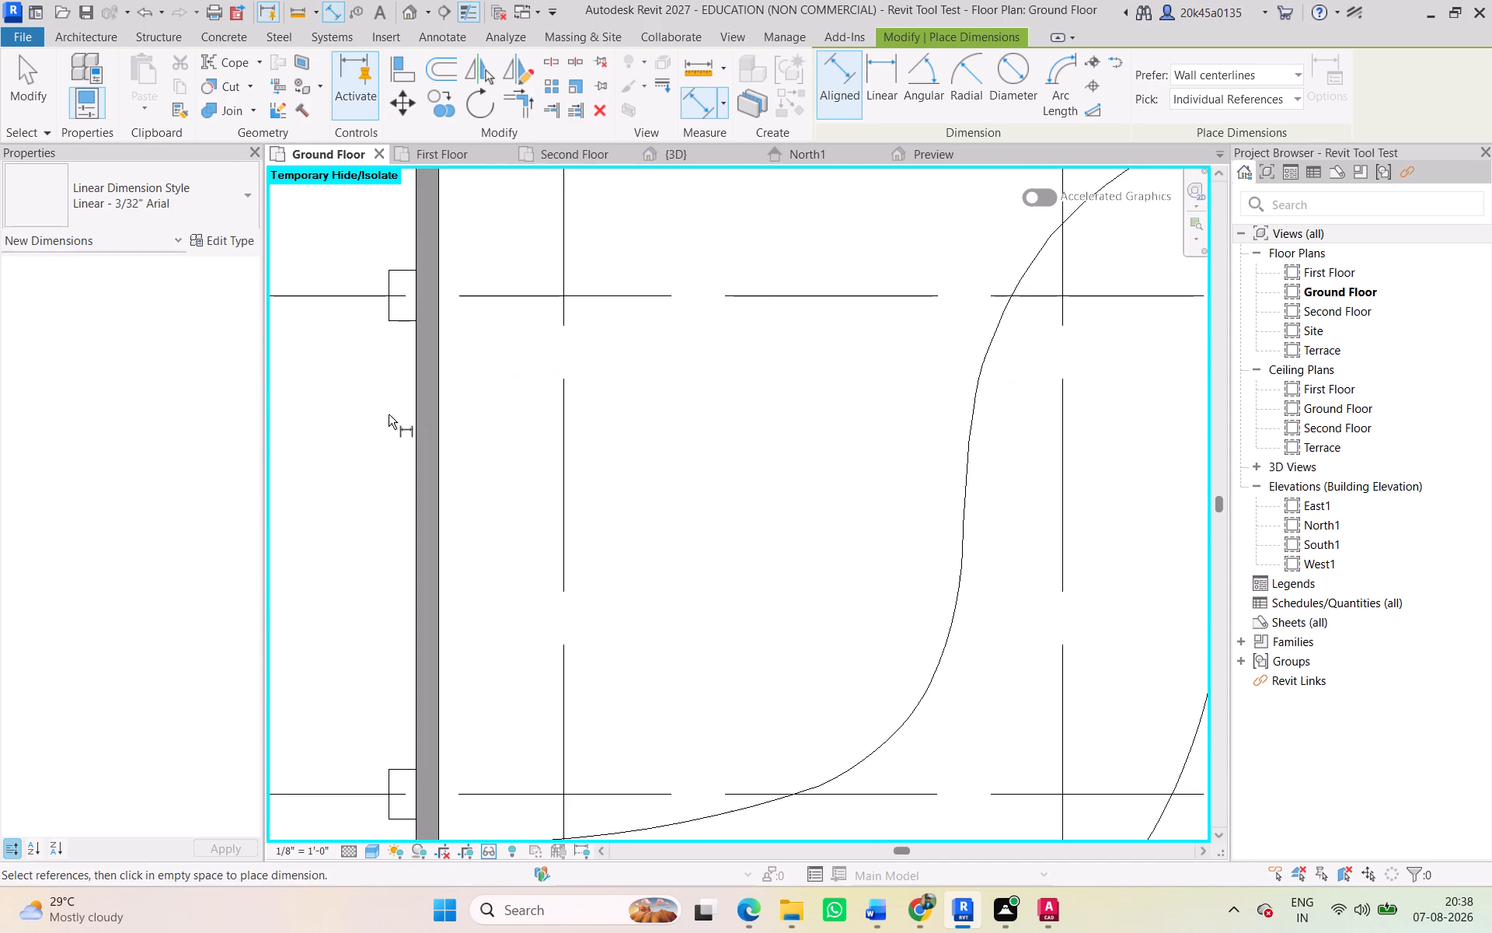
scroll(403, 421, "up", 4)
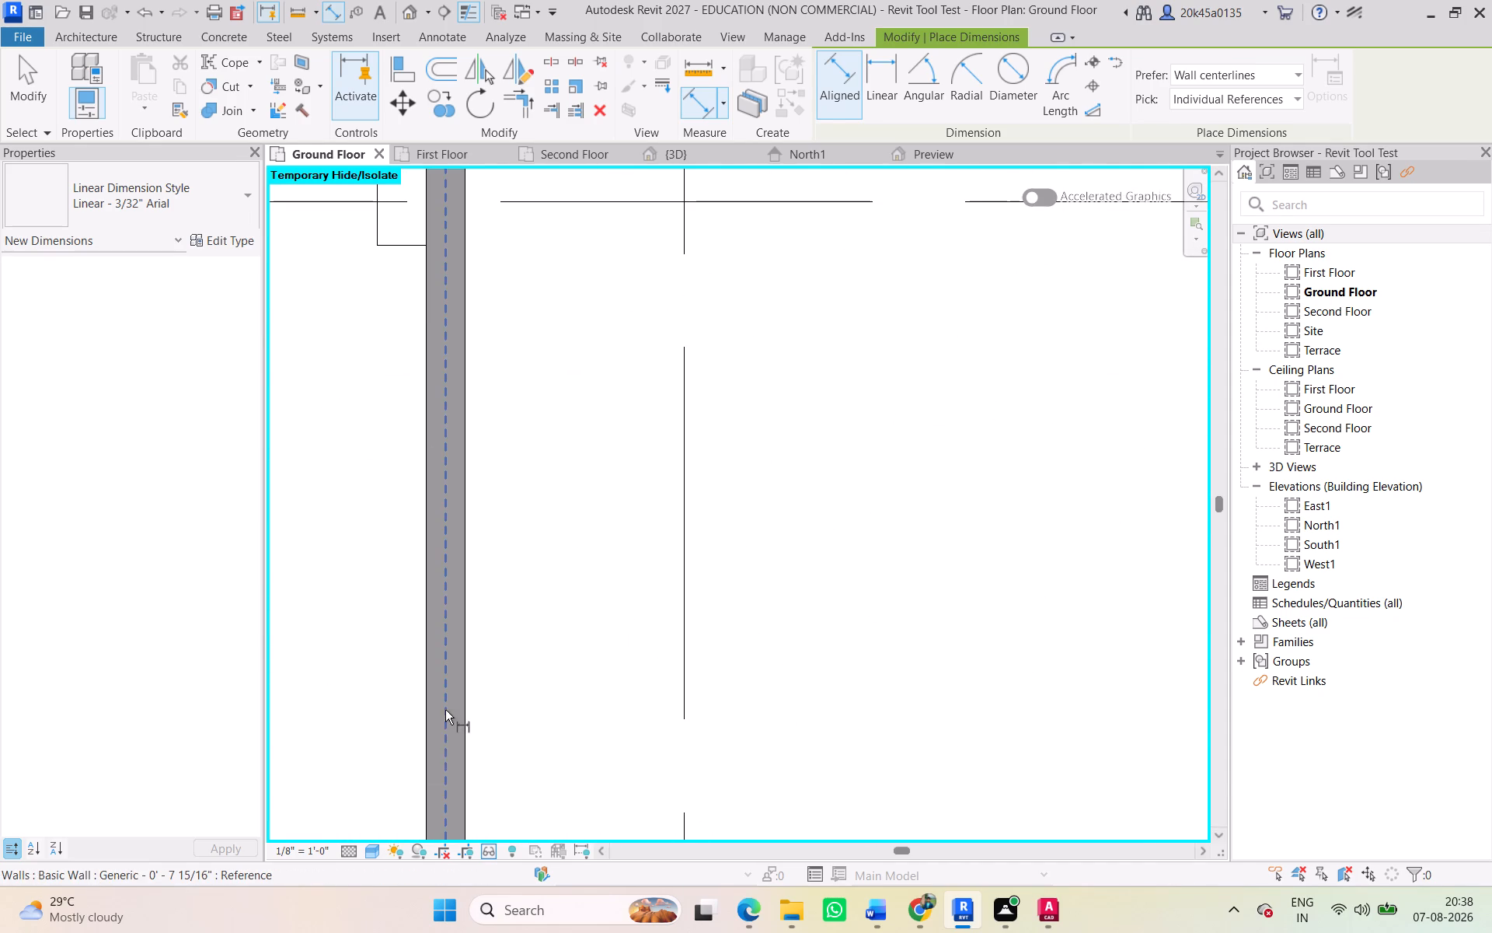
key("Escape")
left_click(458, 699)
key("h")
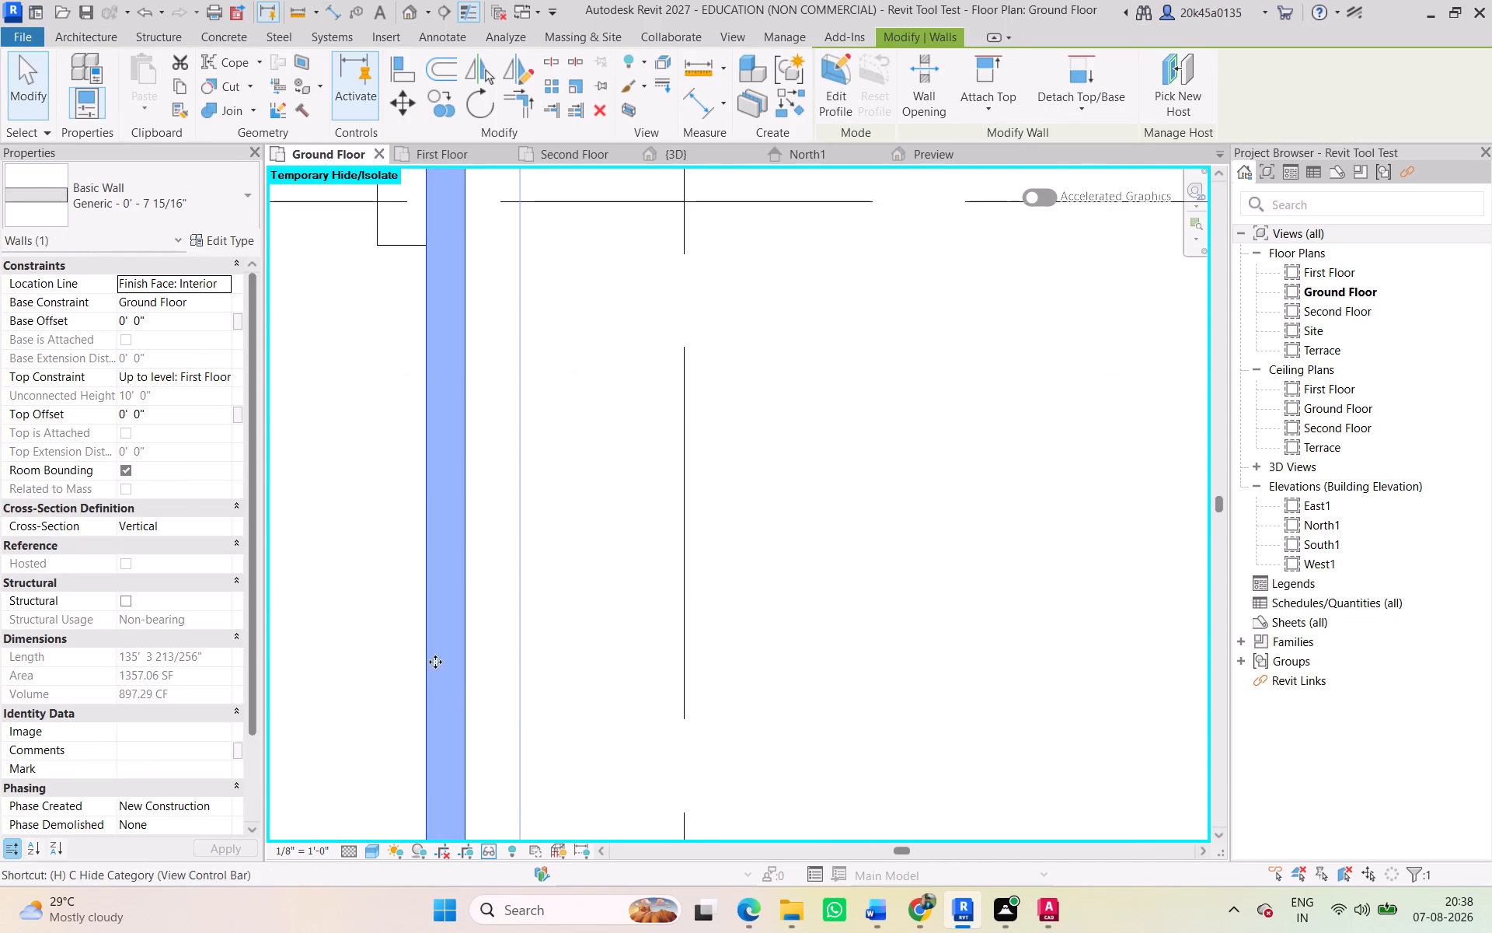
key("h")
left_click(336, 18)
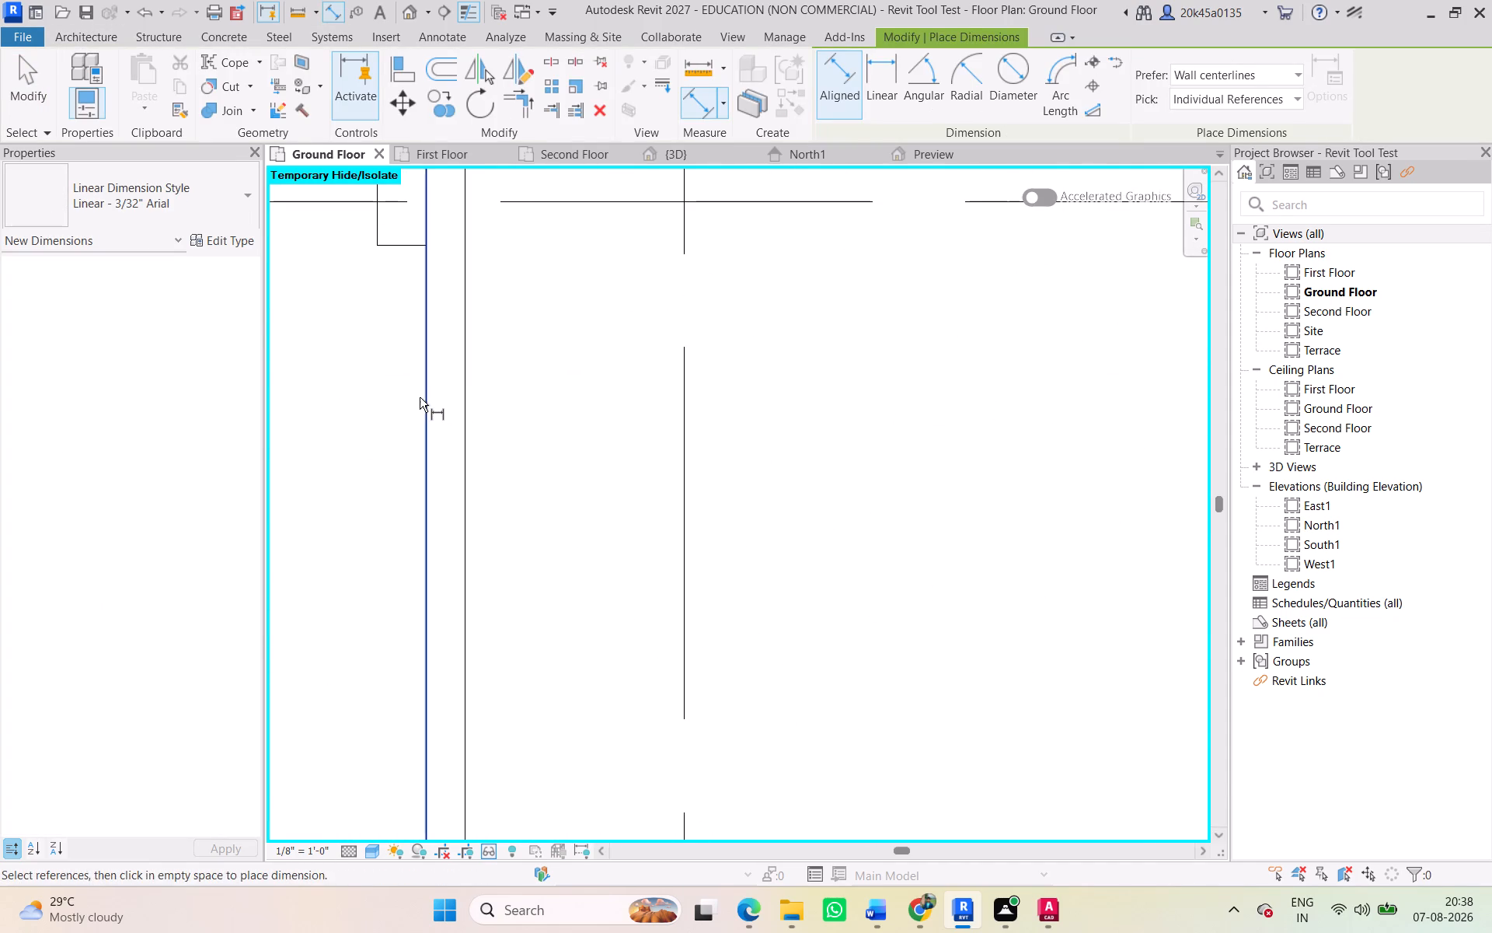
left_click(420, 397)
left_click(467, 414)
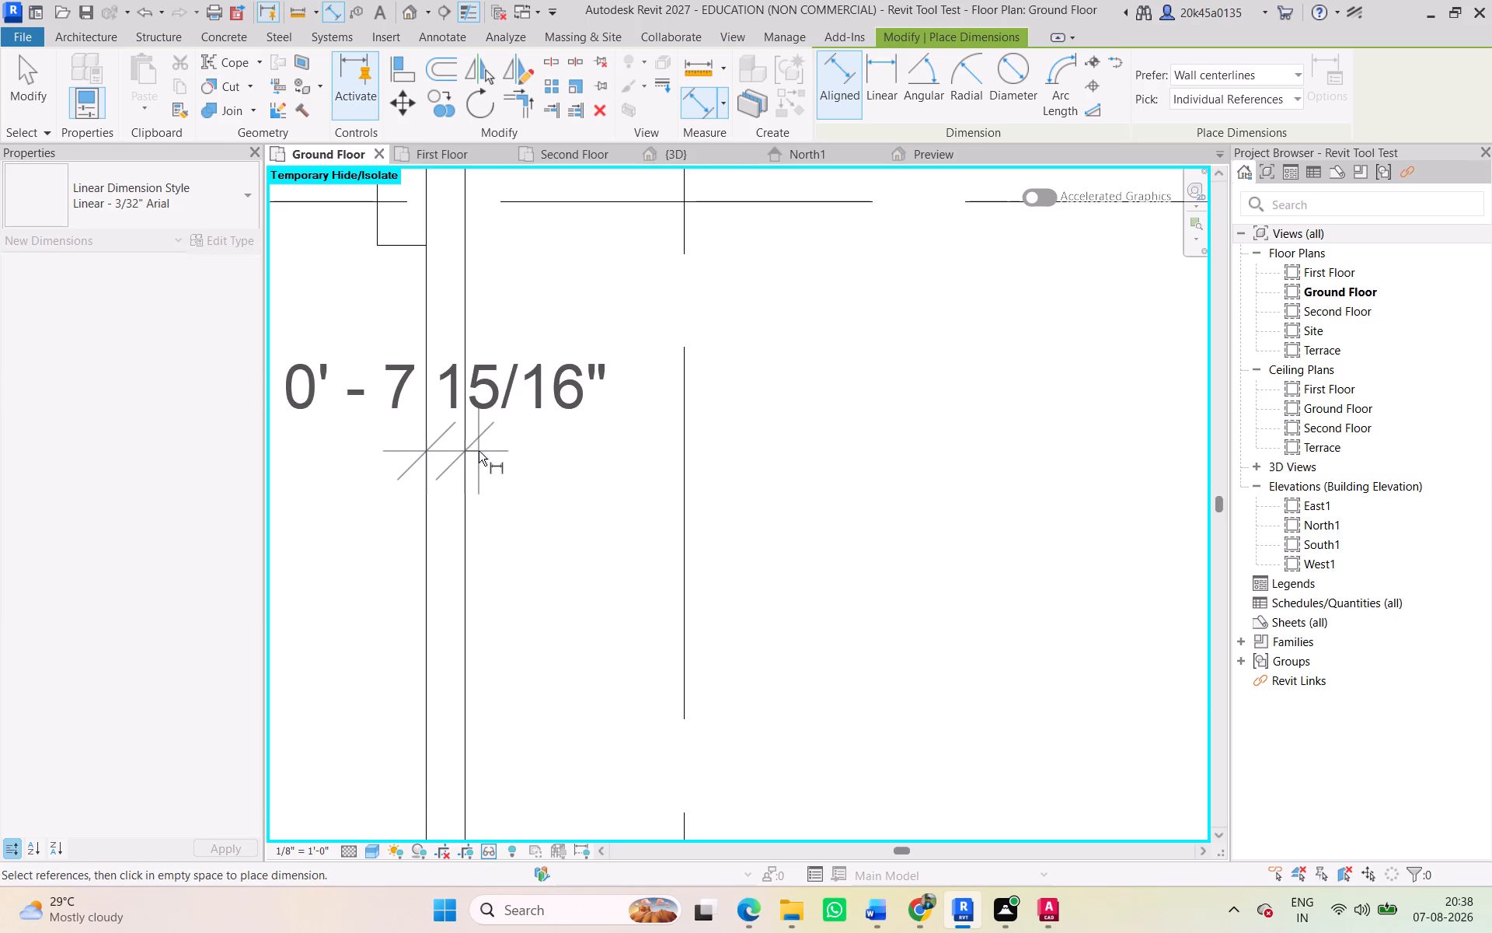
key("Escape")
Place an aligned dimension across the thickness of the hatched partition between the two bathrooms, outside the exterior wall.
scroll(481, 452, "down", 16)
middle_click_drag(510, 450, 406, 222)
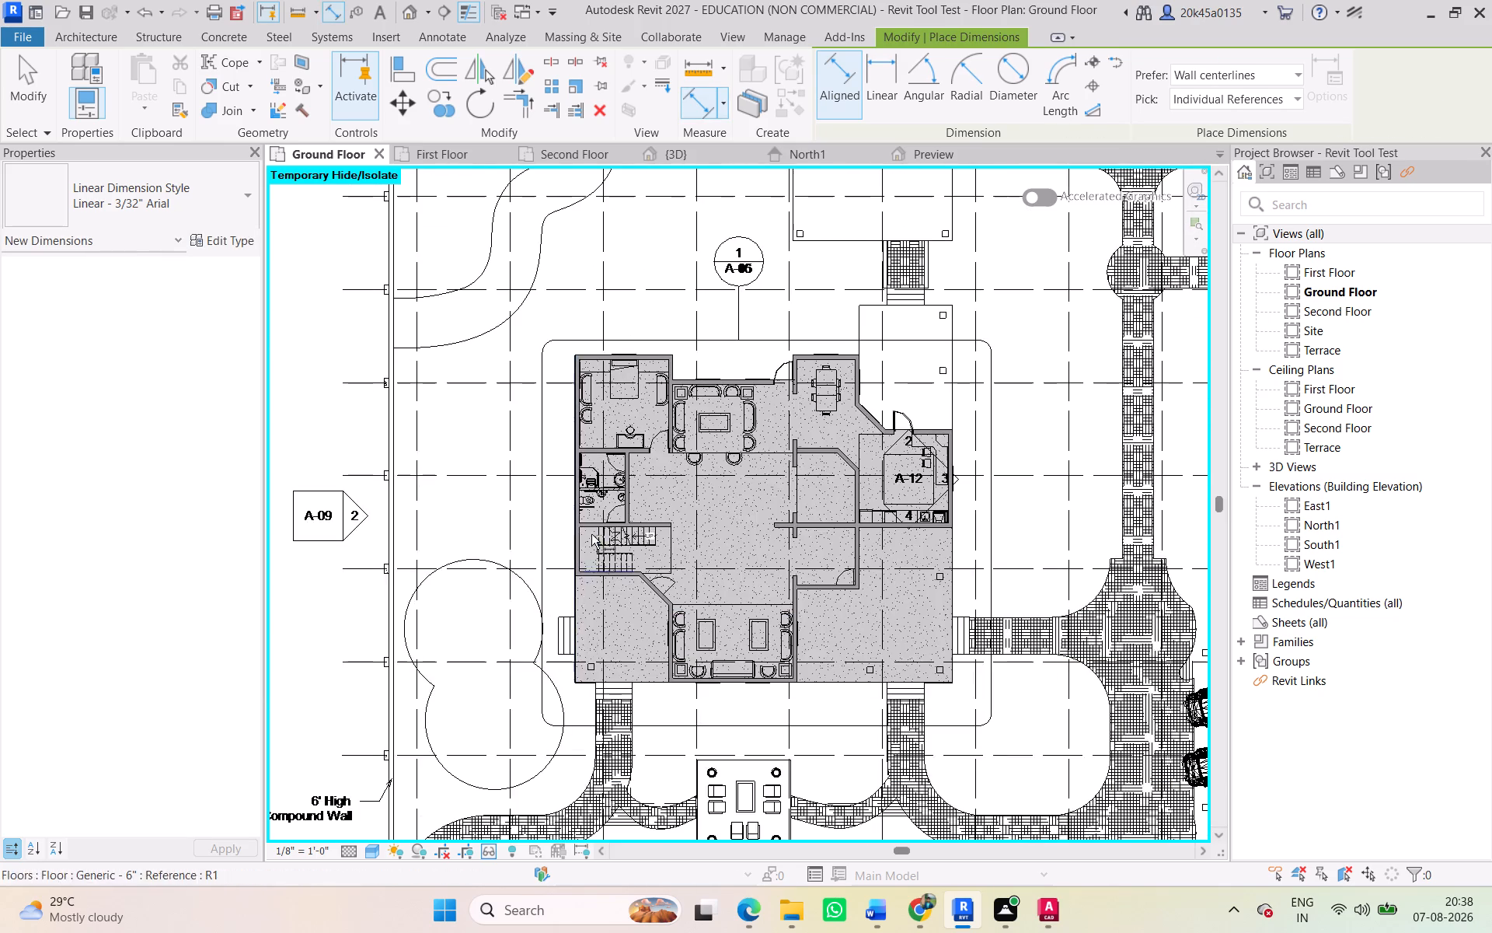
scroll(612, 427, "up", 20)
scroll(612, 427, "up", 3)
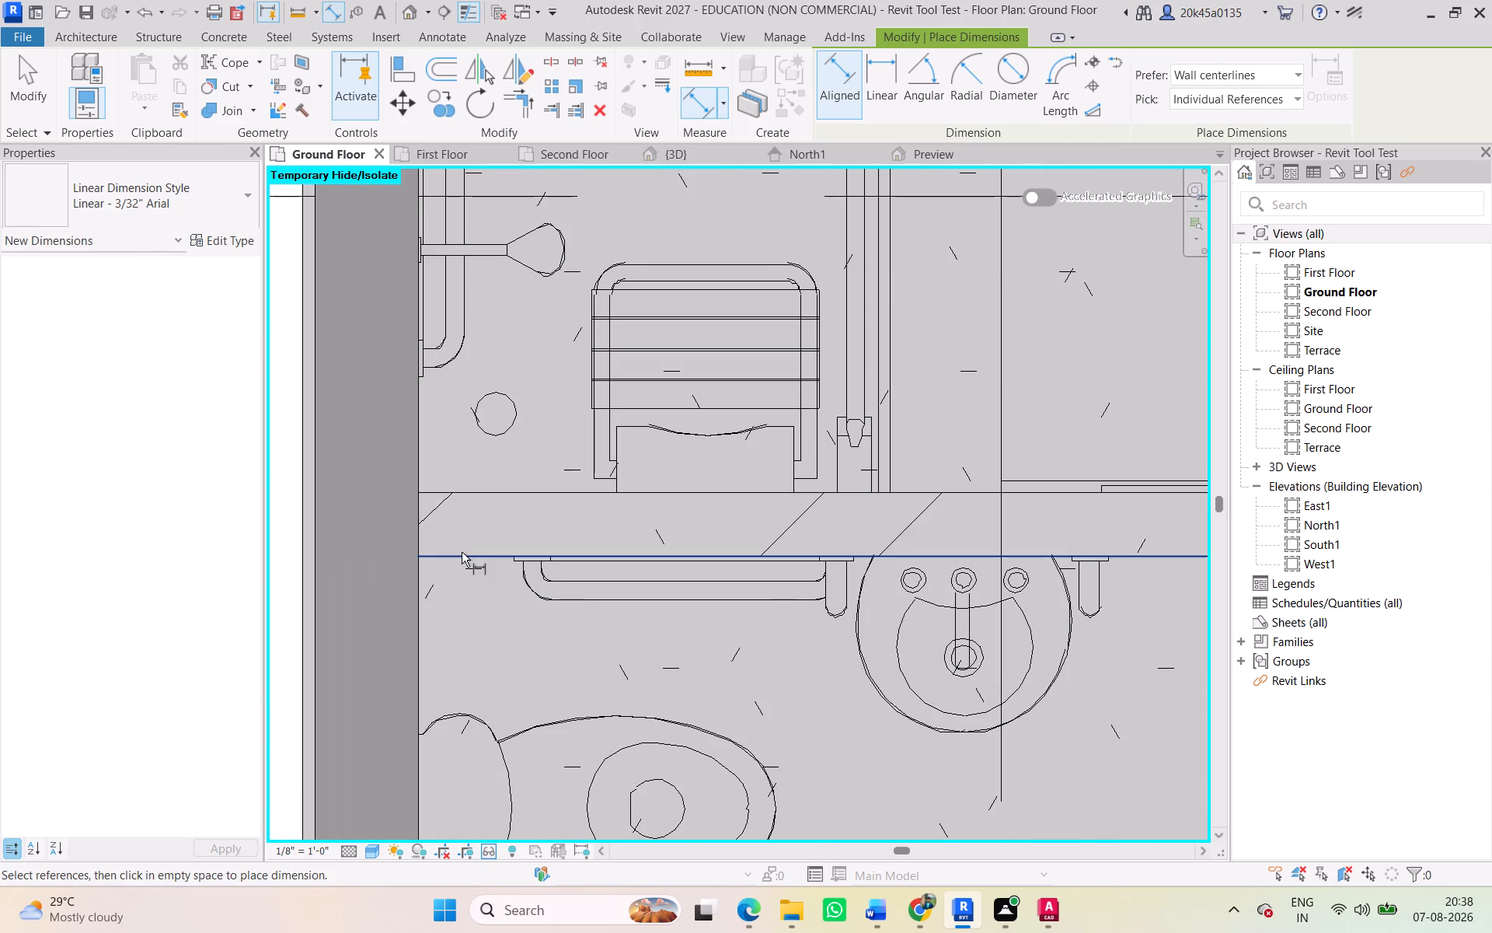
left_click(462, 553)
left_click(483, 494)
scroll(447, 515, "down", 4)
middle_click_drag(460, 516, 628, 509)
left_click(371, 495)
key("Escape")
Copy the actual value from the dimension text of the bathroom partition's thickness dimension.
scroll(419, 501, "down", 8)
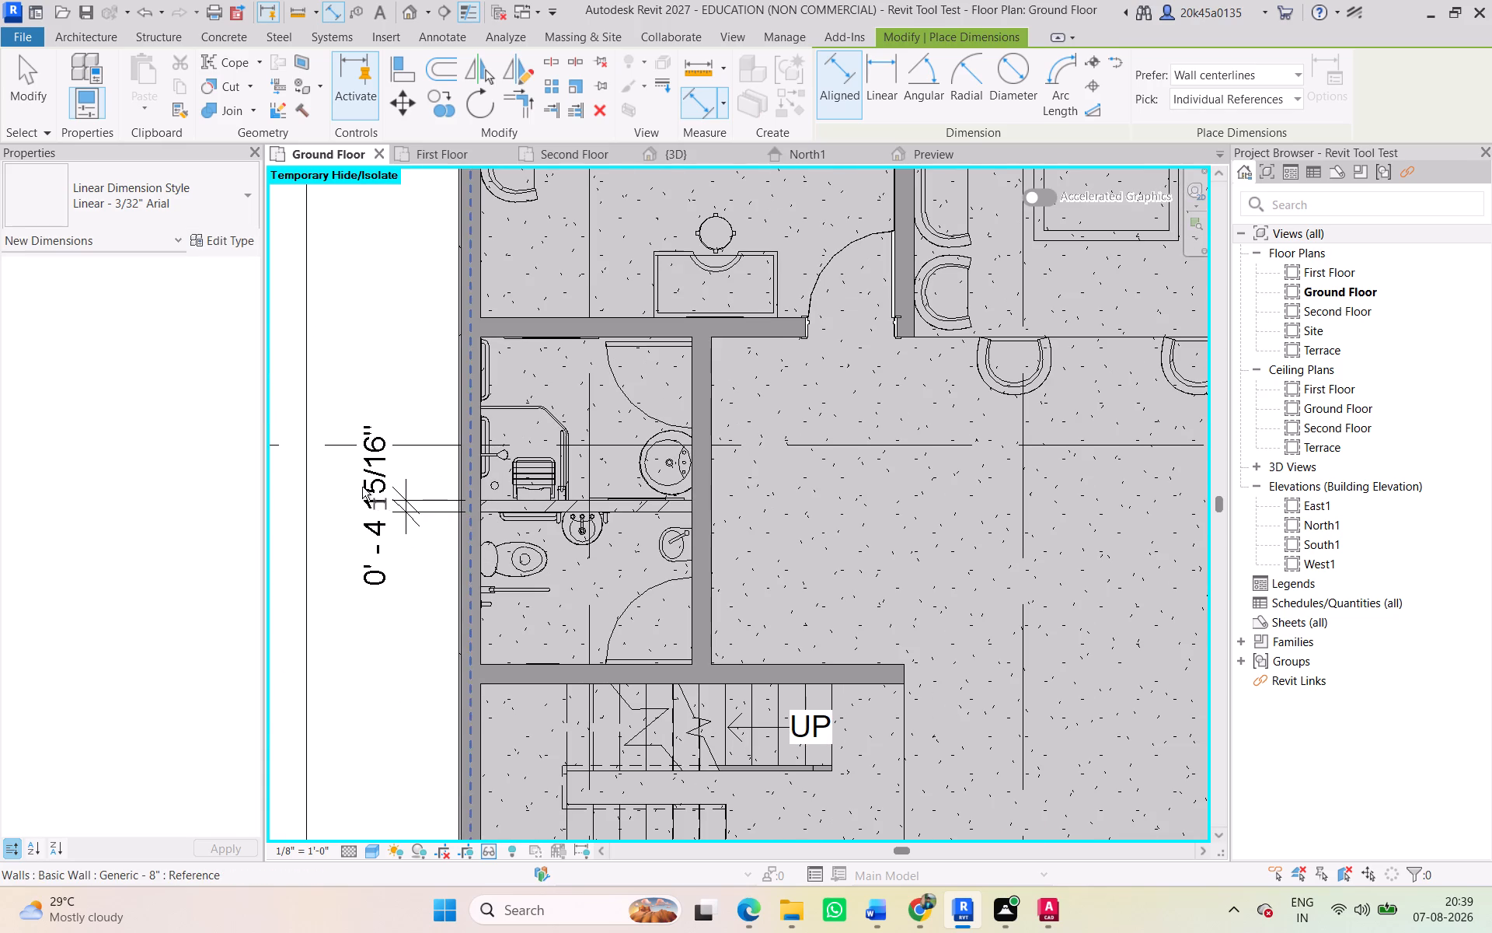
left_click(368, 488)
left_click(374, 486)
left_click(374, 486)
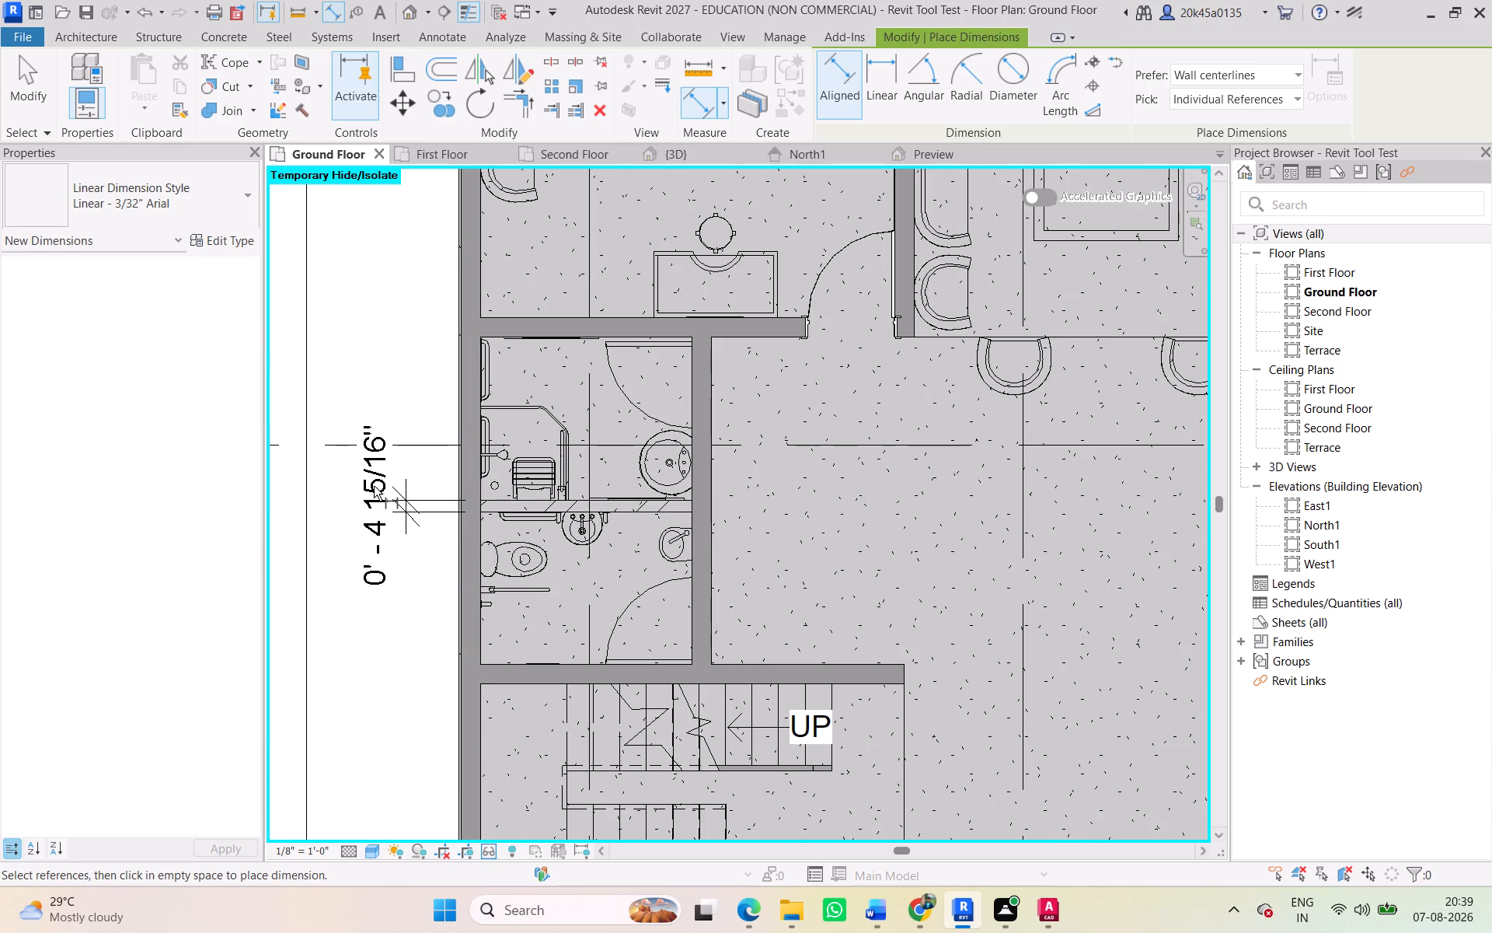
double_click(374, 480)
double_click(371, 498)
key("Escape")
key("Escape")
double_click(377, 493)
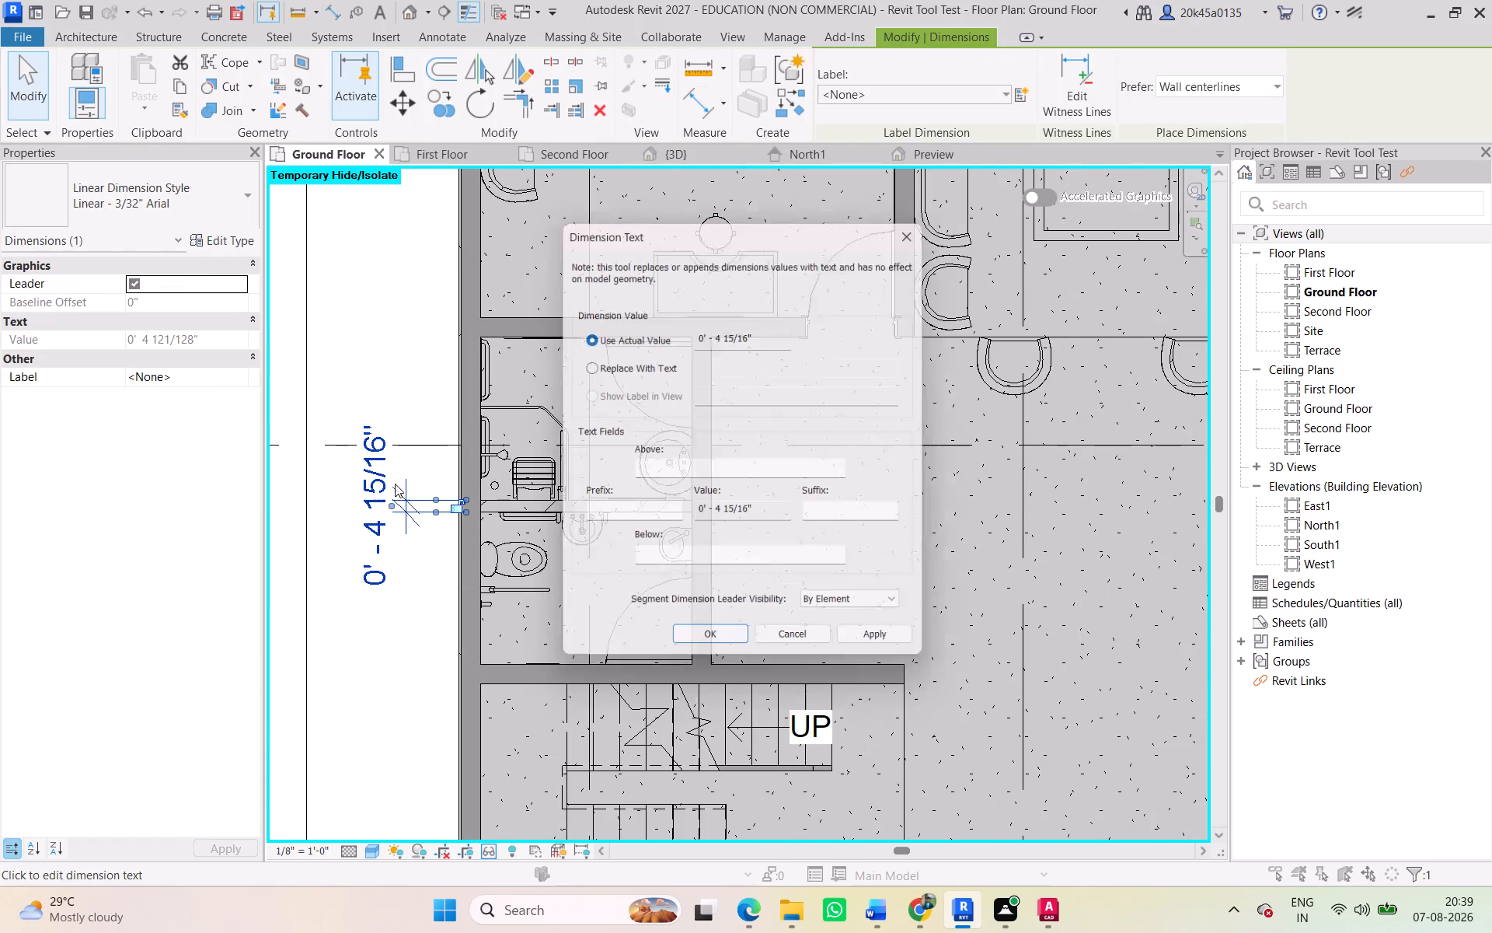
left_click_drag(759, 335, 541, 330)
key("ctrl+c")
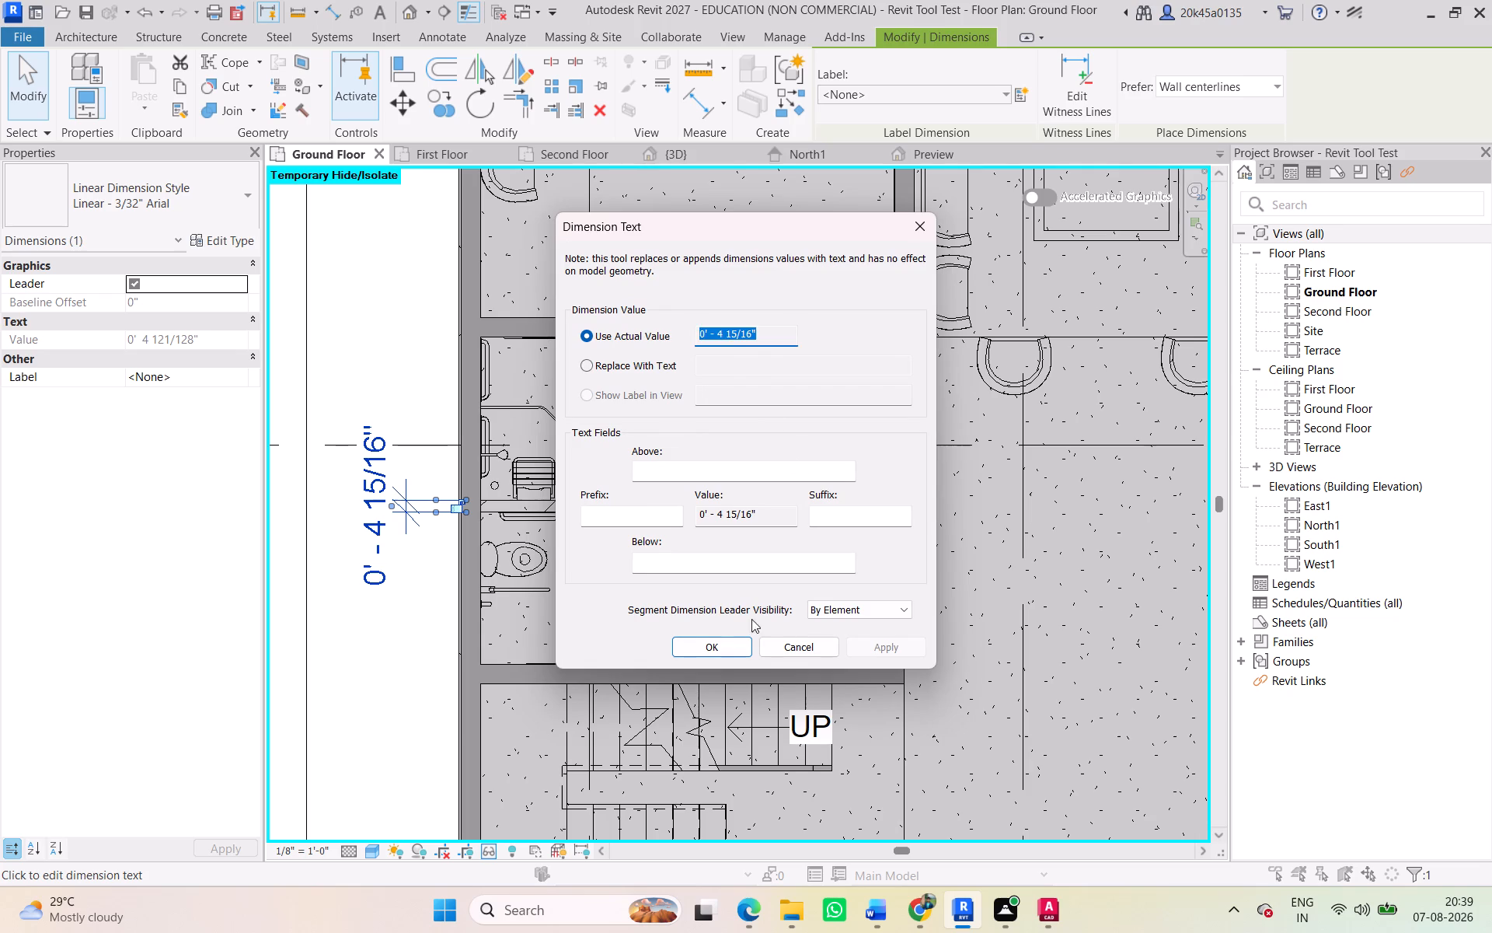
left_click(719, 640)
Start an architectural wall and duplicate the Generic - 0' - 7 15/16" type under the name Generic - 0' - 4 15/16".
left_click(81, 26)
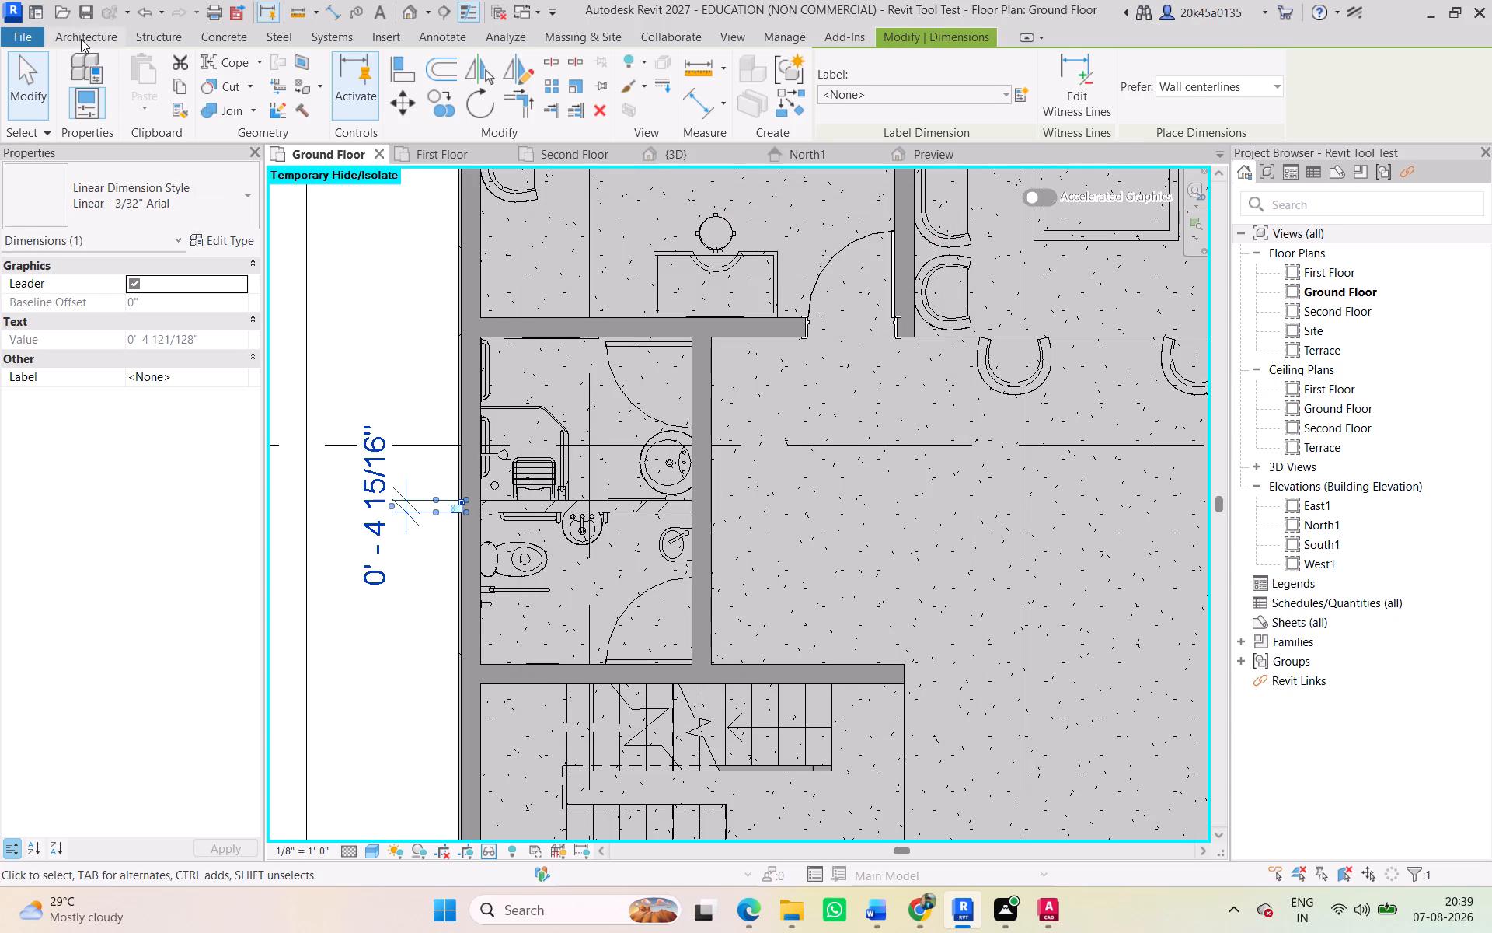
left_click(81, 39)
left_click(85, 115)
left_click(96, 142)
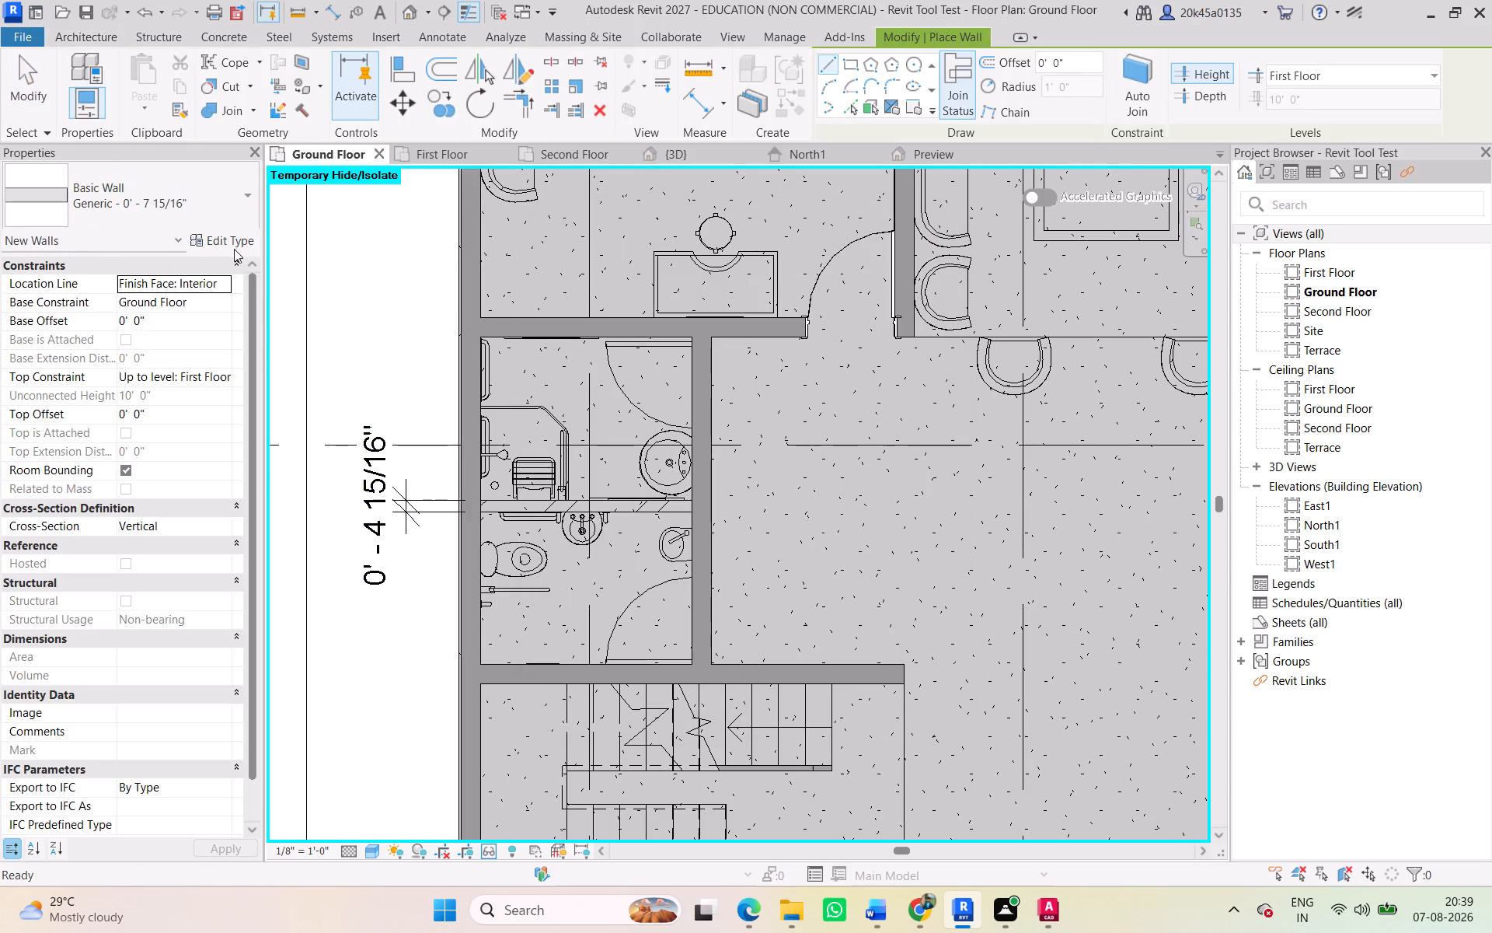
left_click(226, 242)
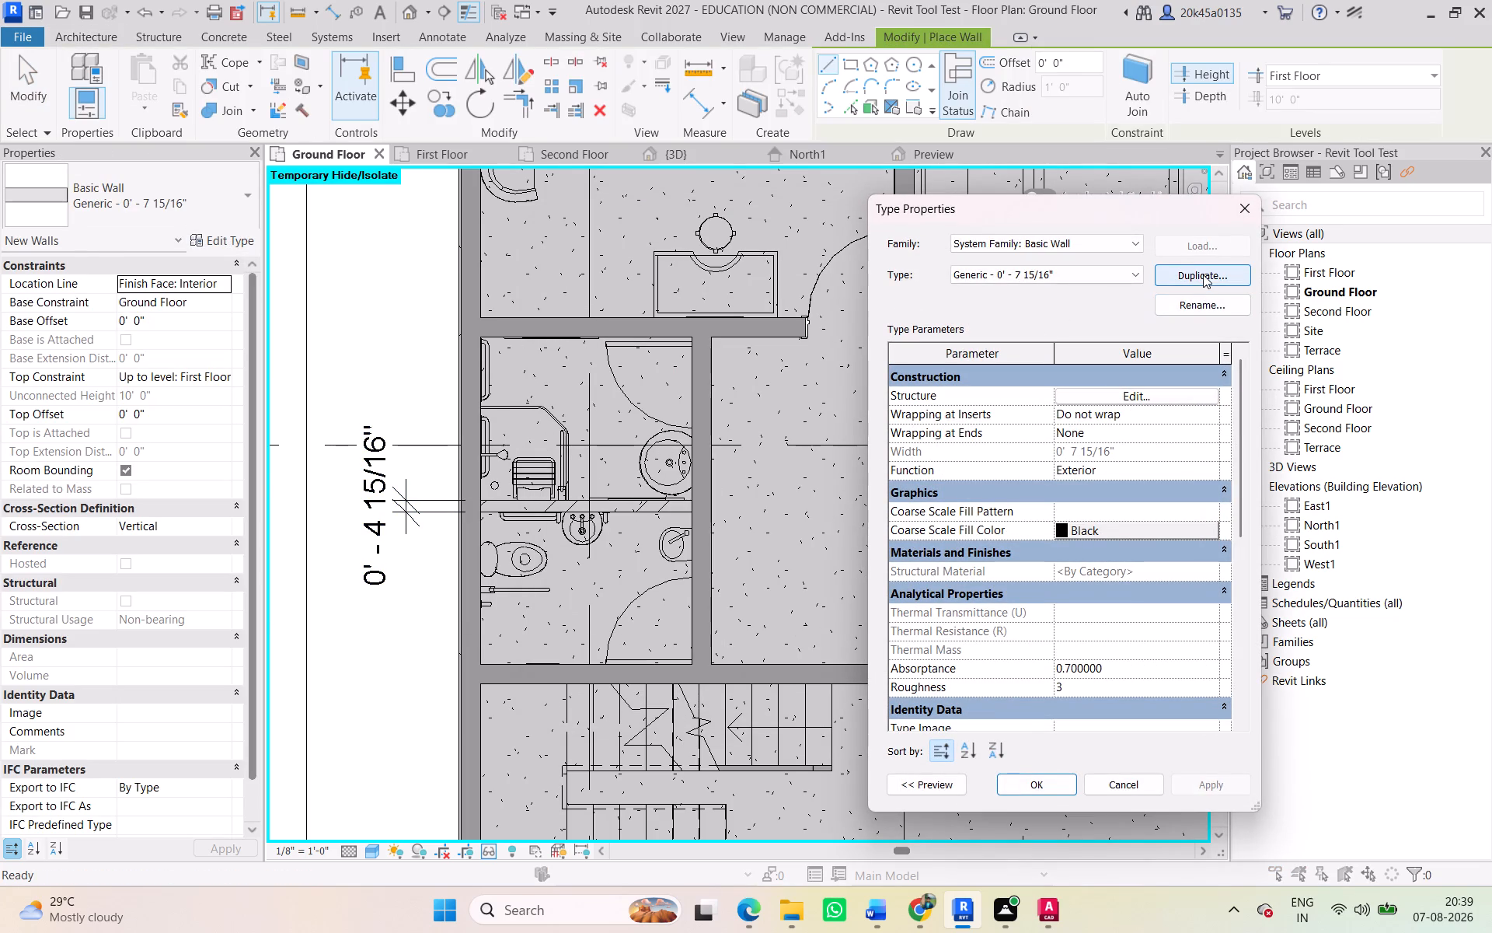
left_click(1190, 277)
left_click(1054, 425)
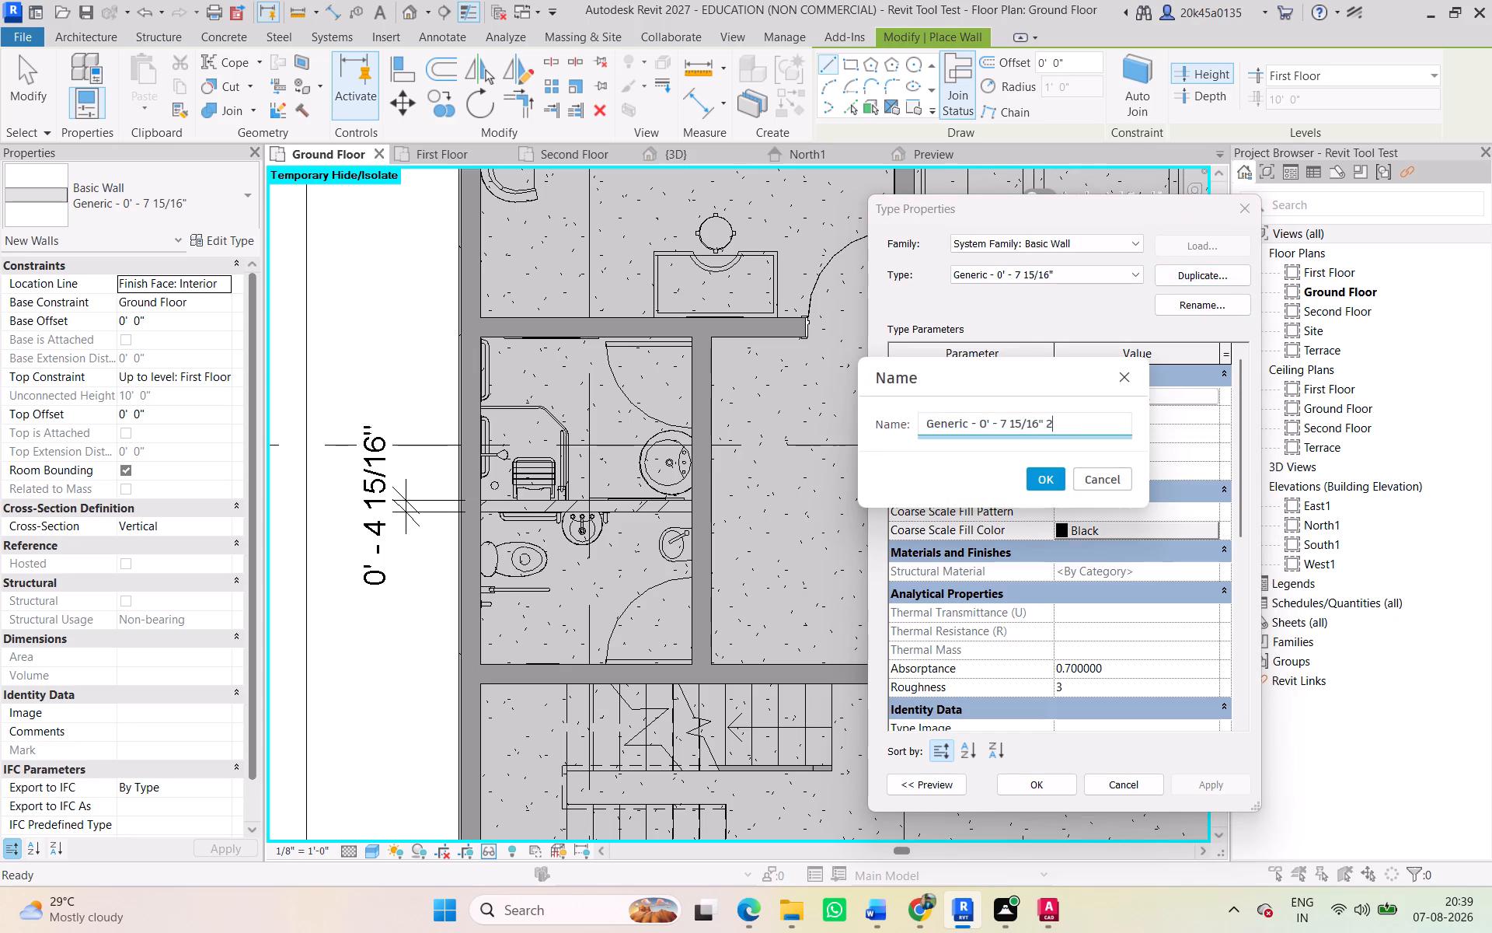
left_click_drag(1061, 420, 980, 424)
key("ctrl+v")
left_click(1047, 483)
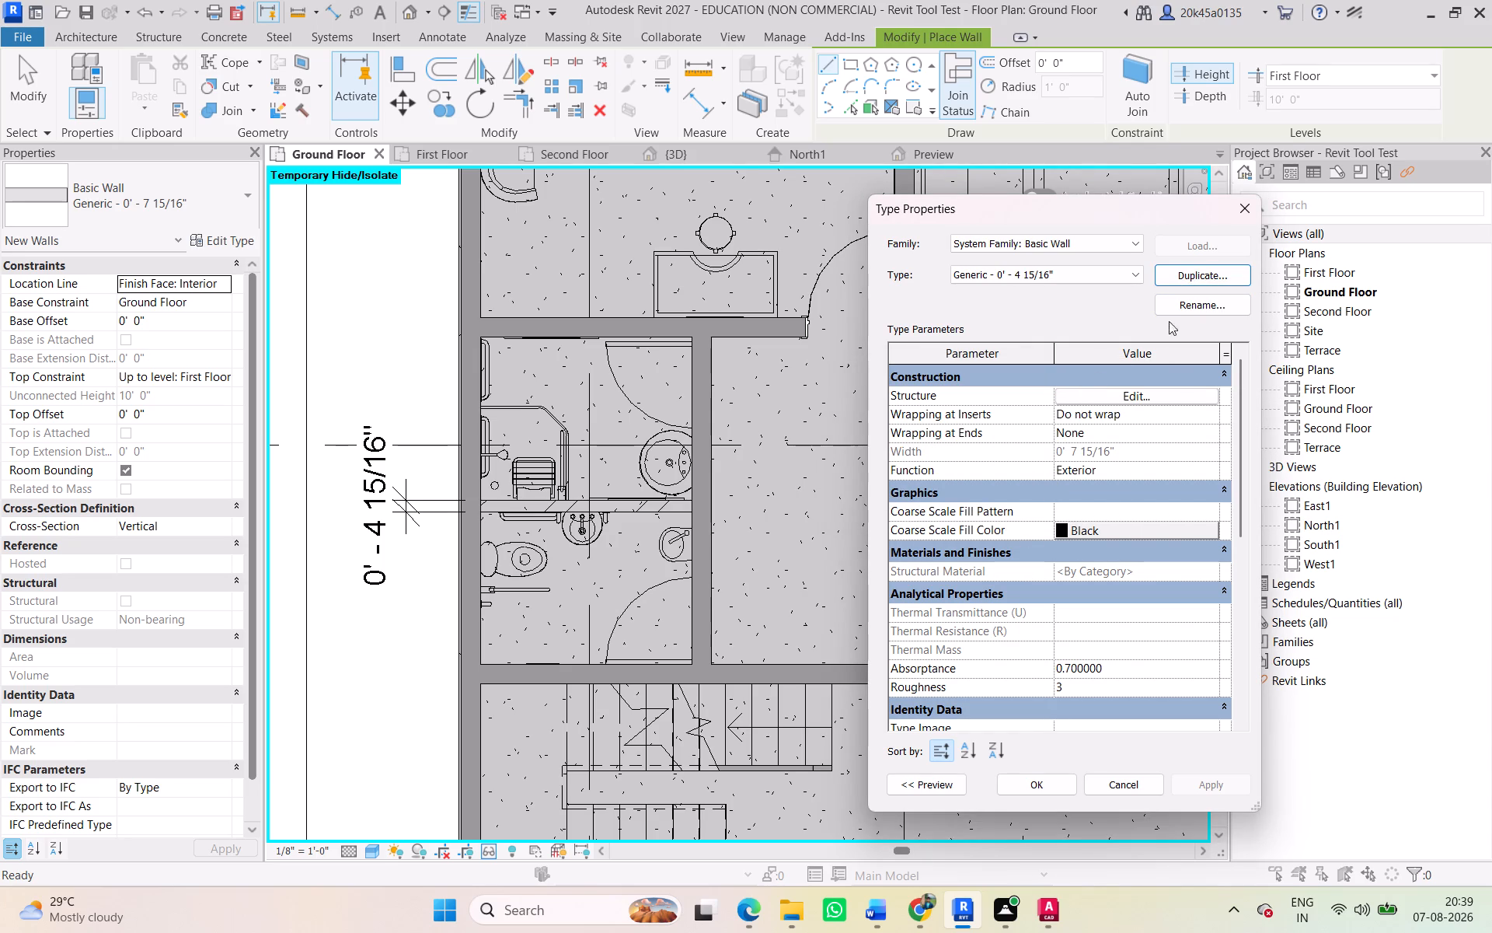
Set the new wall type's Structure layer thickness to 0' - 4 15/16".
left_click(1142, 383)
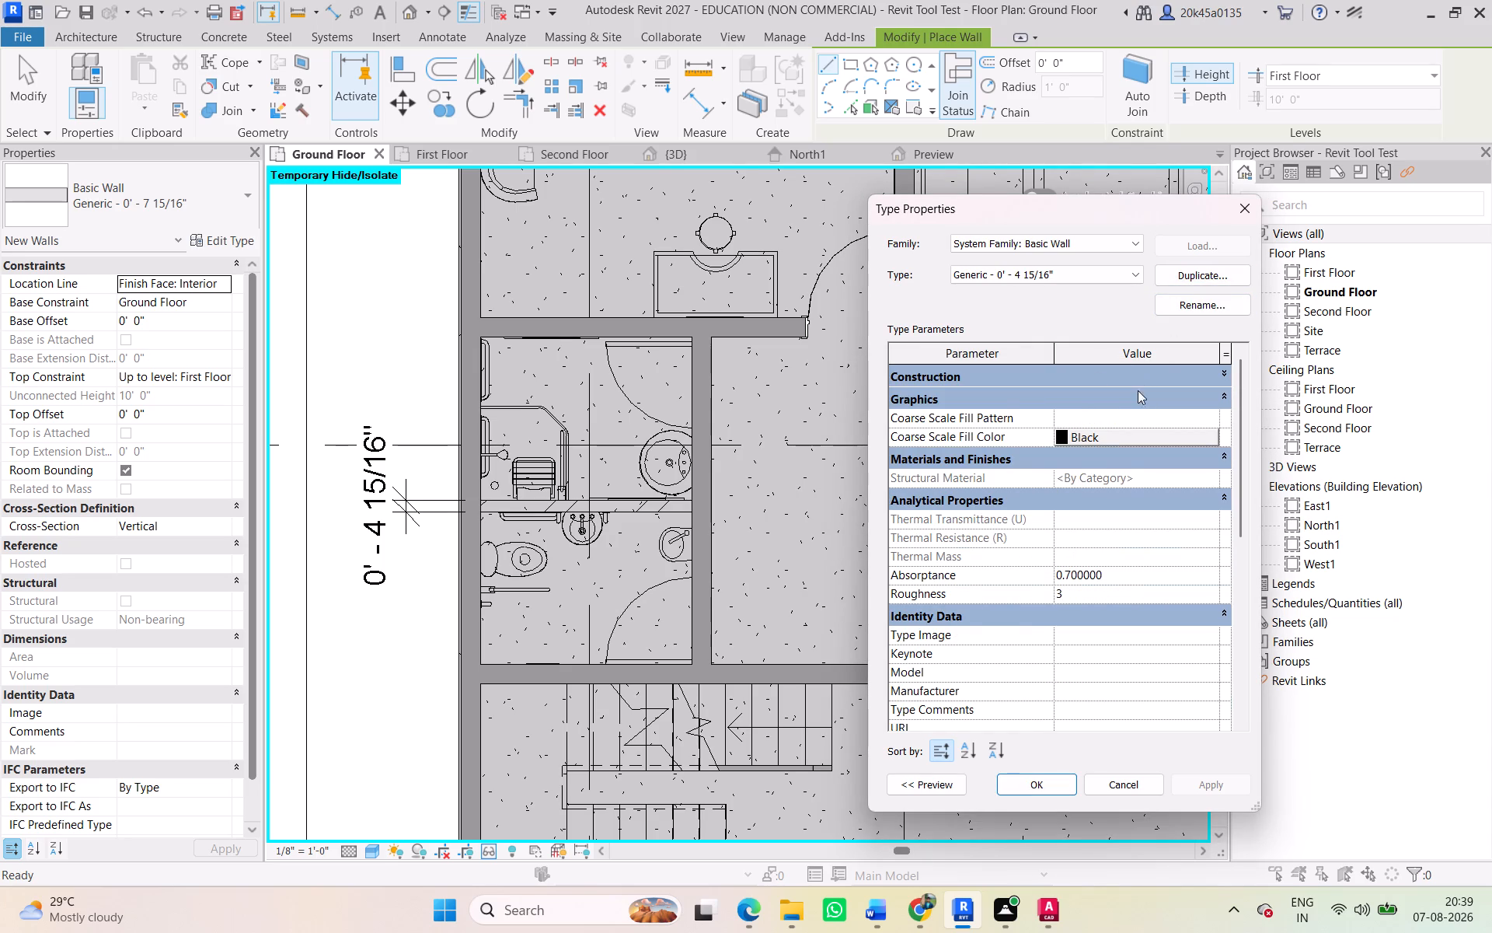
left_click(1134, 377)
left_click(1135, 396)
left_click(1110, 402)
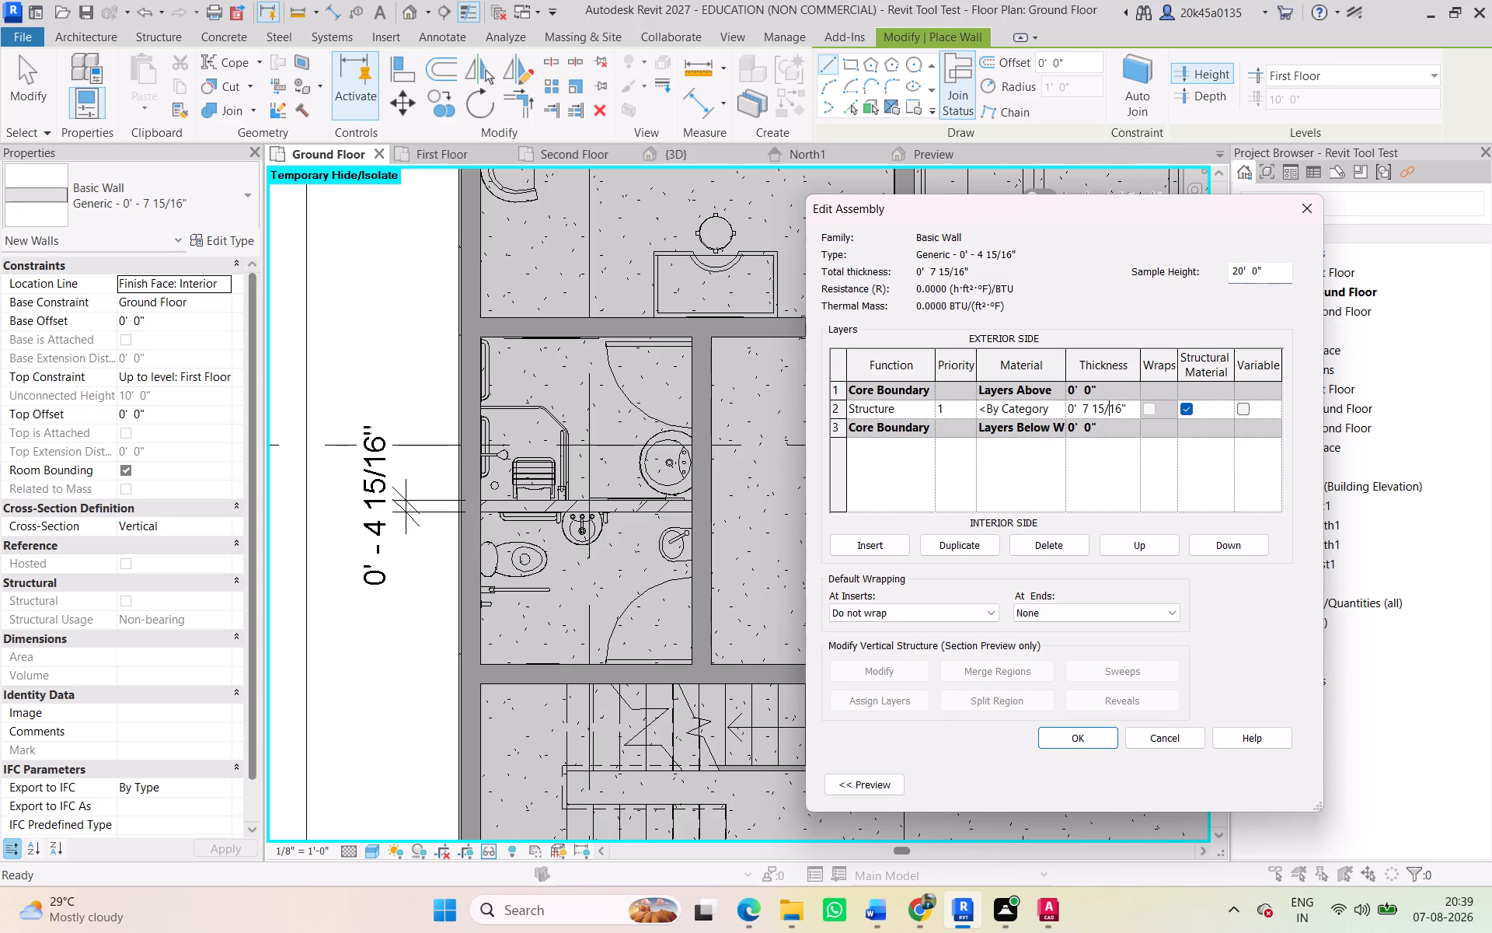
left_click_drag(1131, 407, 967, 407)
key("ctrl+v")
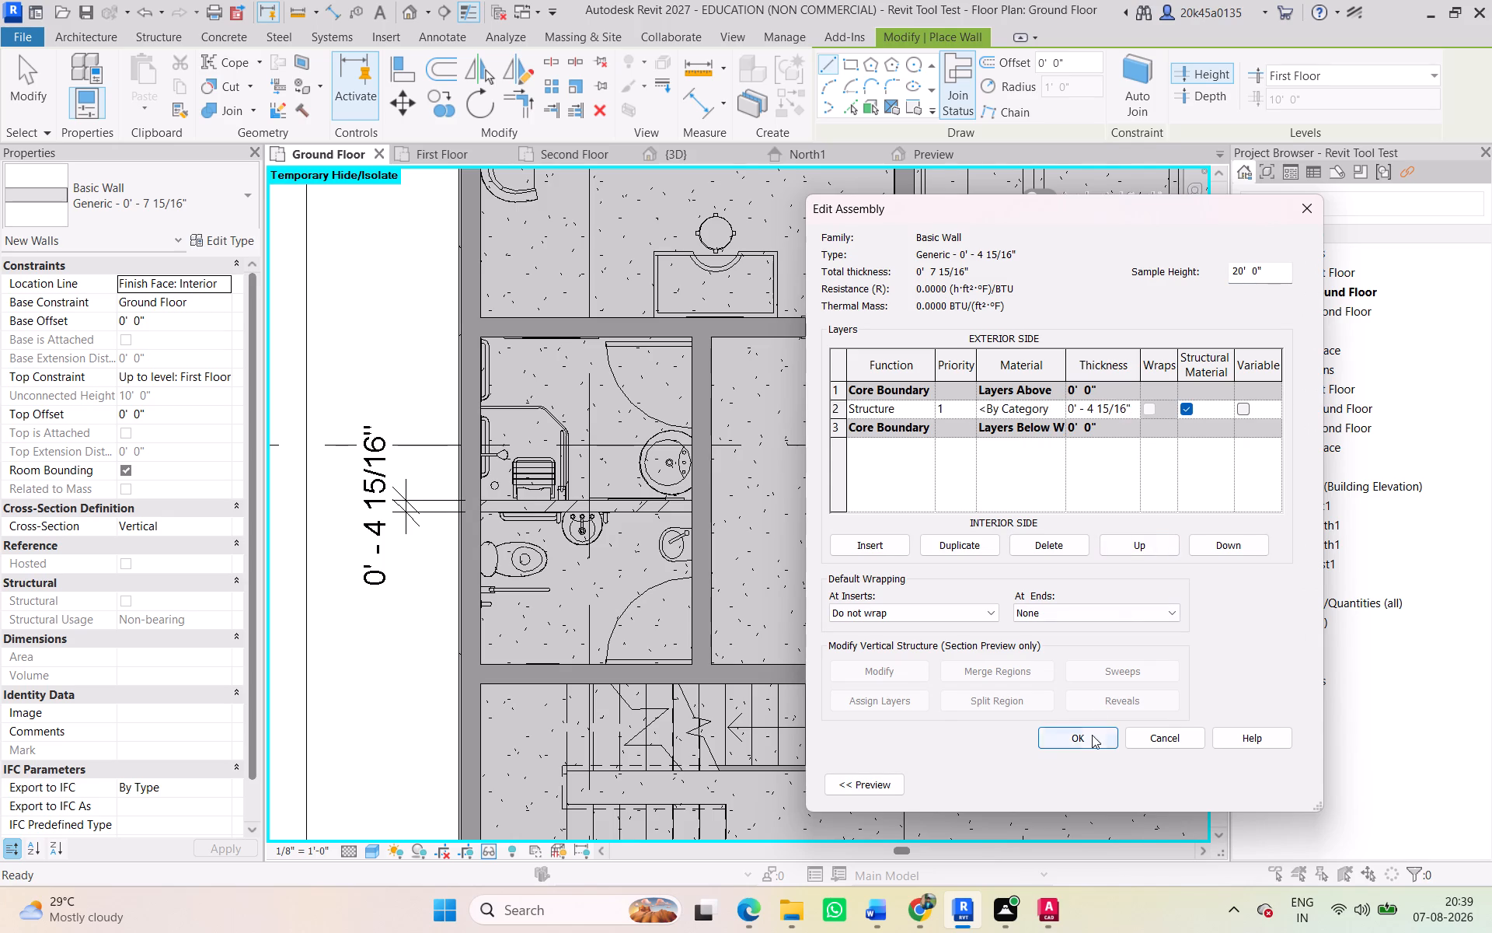
left_click(1092, 735)
left_click(1039, 782)
Draw a Generic - 0' - 4 15/16" wall over the hatched partition between the two bathrooms, from the exterior wall to the opposite bathroom wall.
scroll(483, 515, "up", 3)
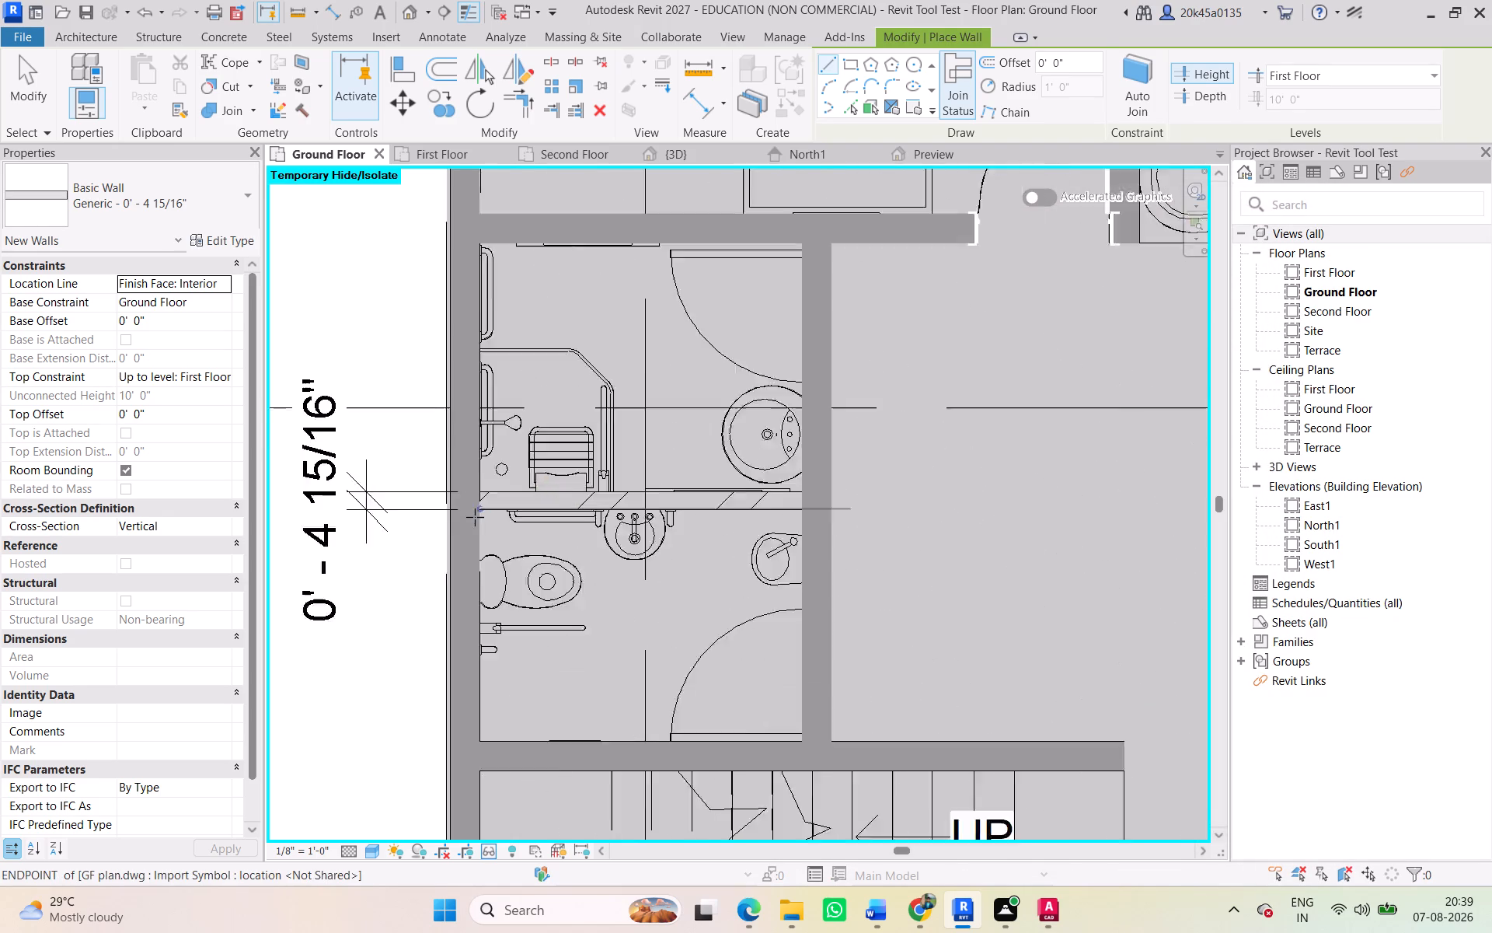
scroll(475, 517, "up", 5)
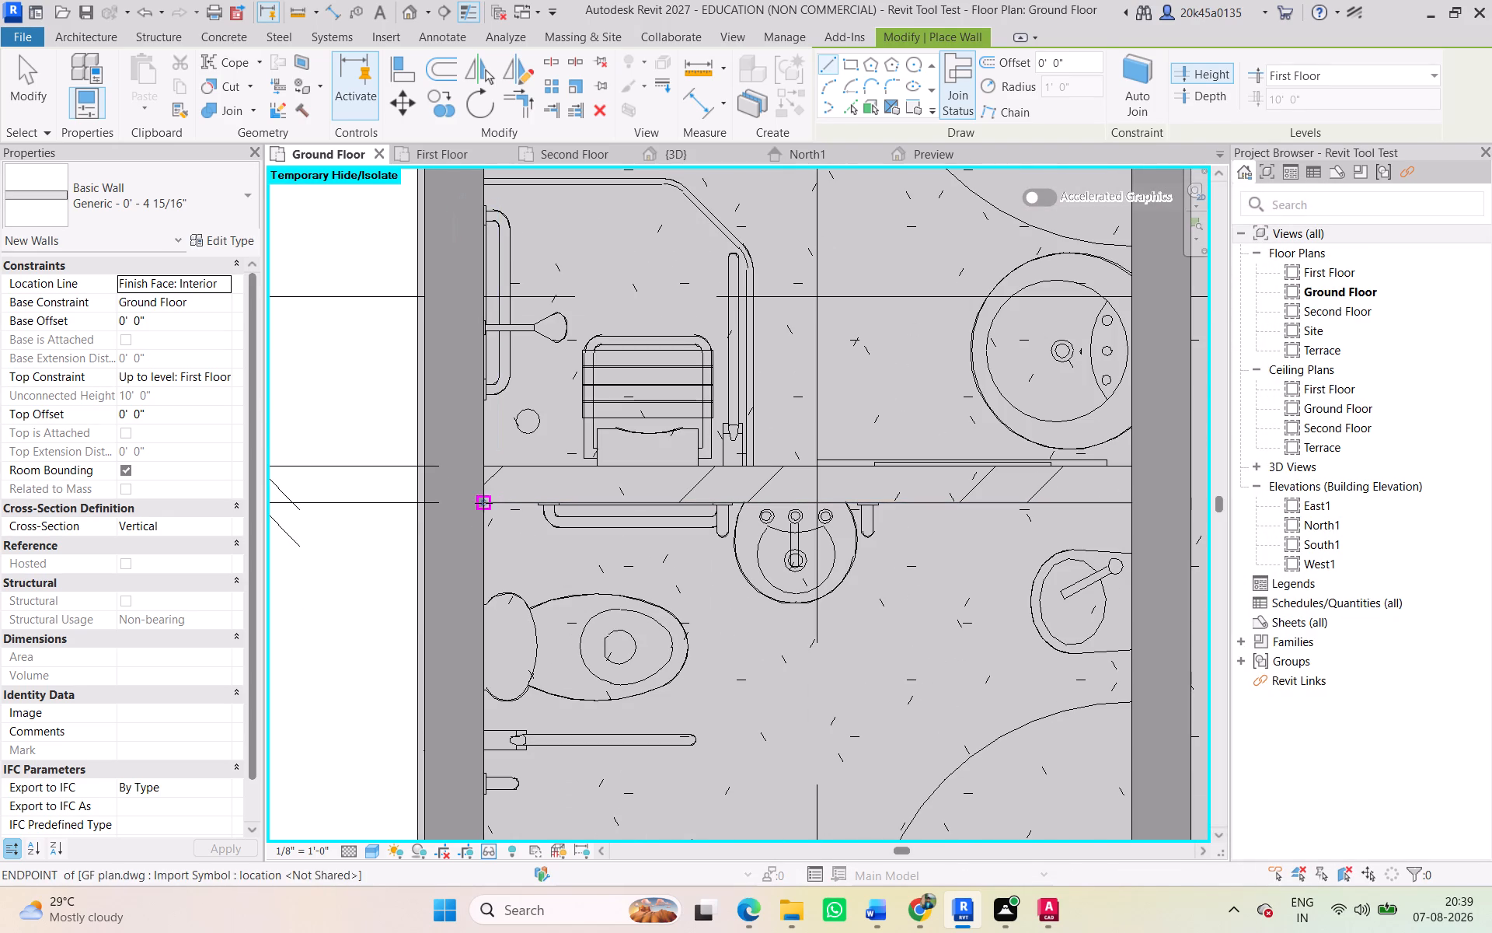
left_click(483, 503)
left_click(1129, 503)
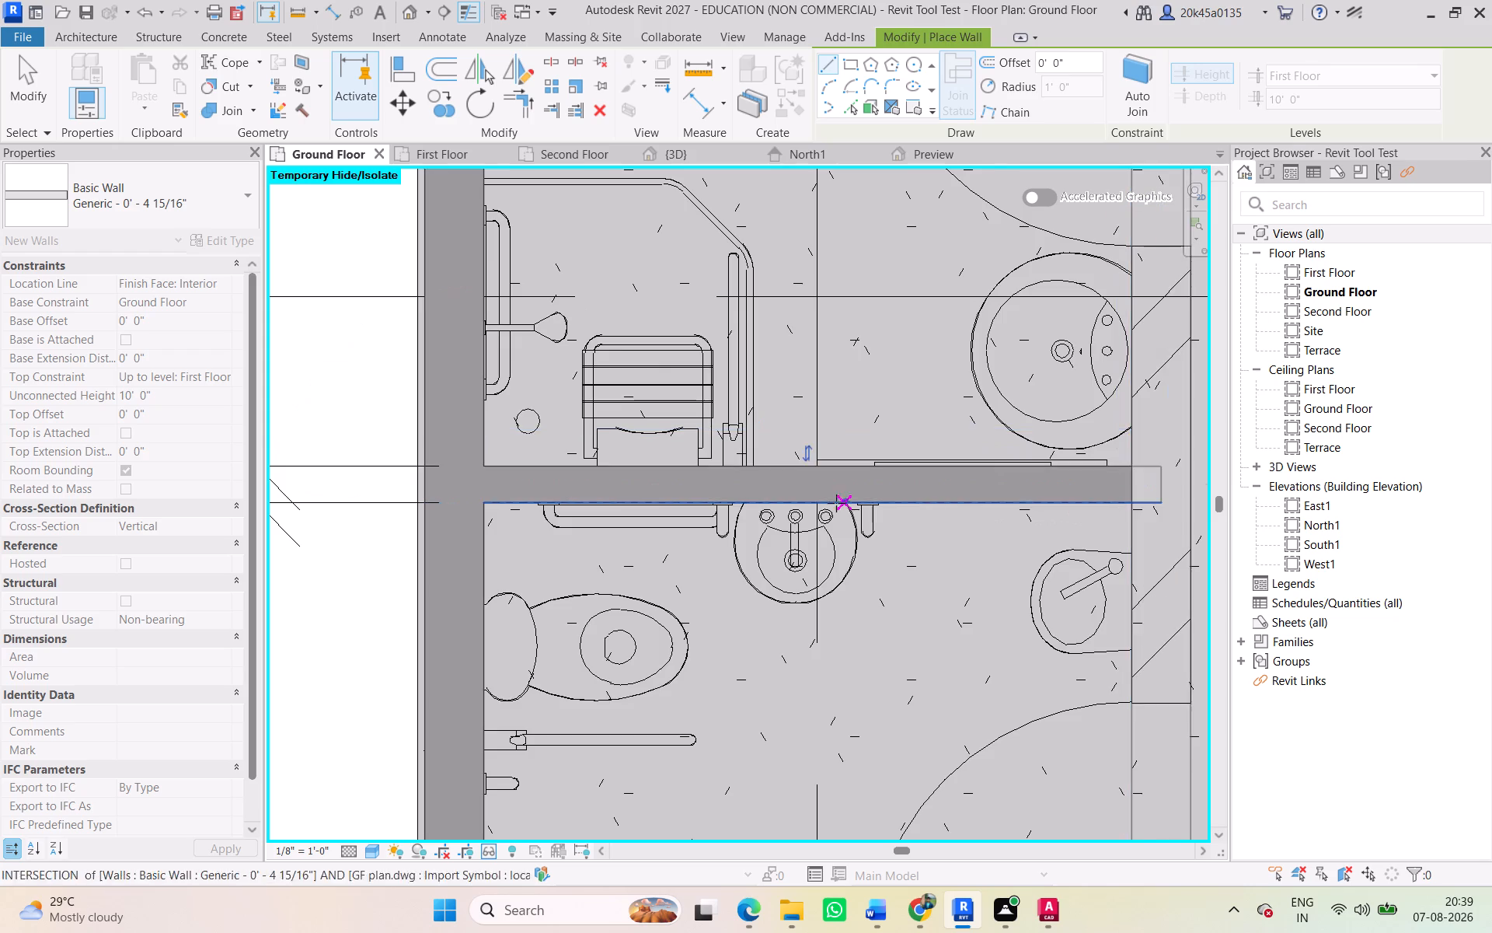
Place a 36" x 84" Door-Interior-Single-1_Panel-Wood door at the shower bathroom's drawn opening, swinging inward, centred 2' 0" from the adjacent bedroom wall.
scroll(814, 512, "down", 3)
middle_click_drag(810, 518, 559, 533)
left_click(26, 95)
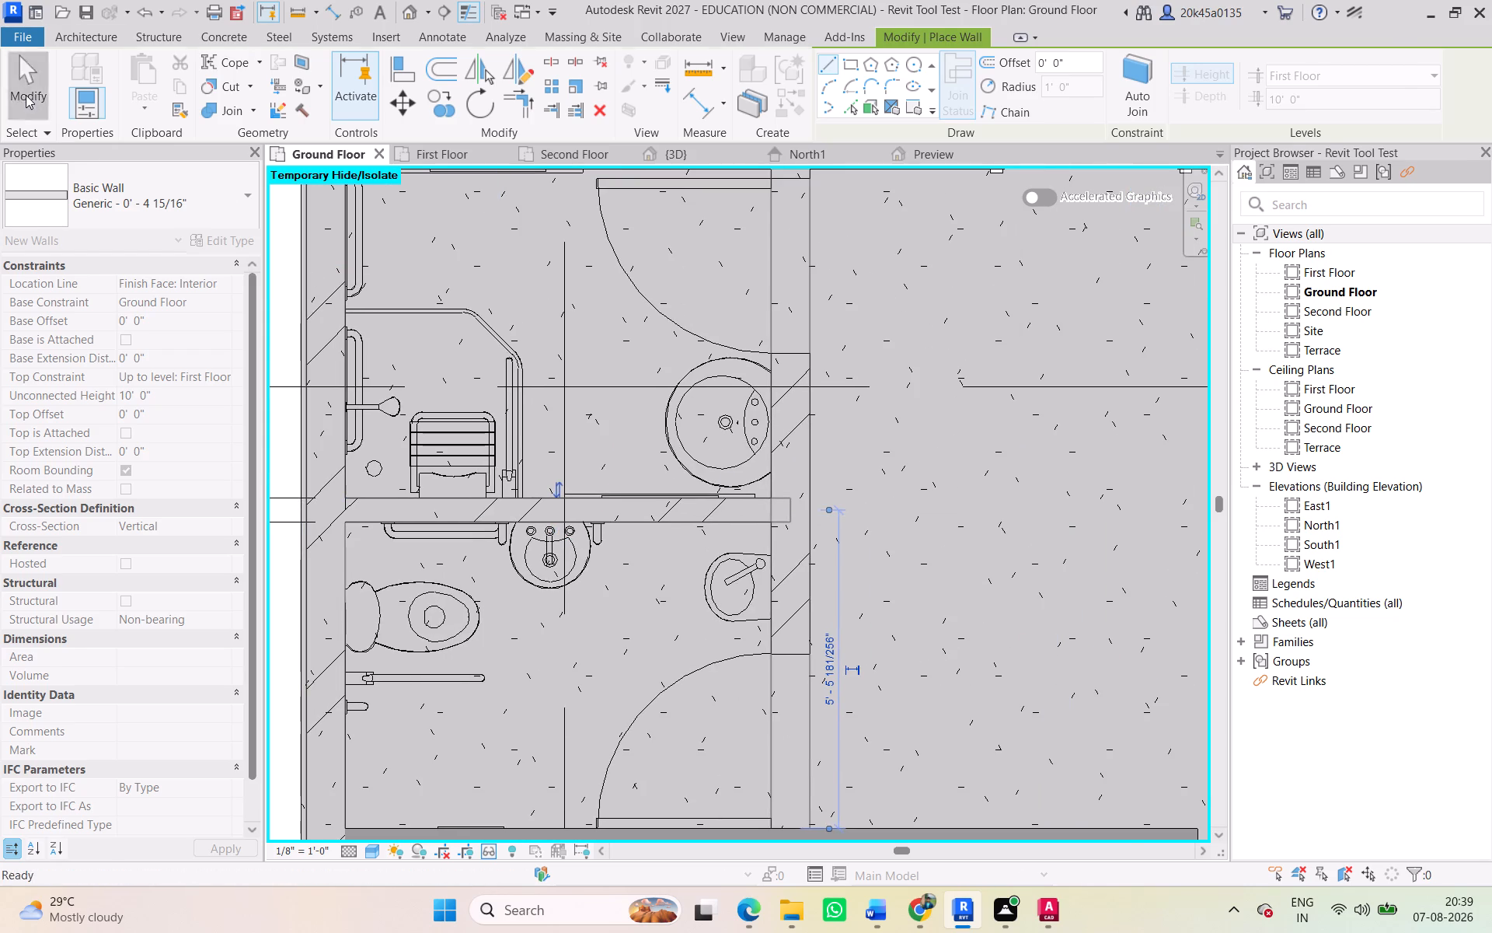
scroll(1026, 483, "down", 1)
middle_click_drag(1023, 483, 673, 498)
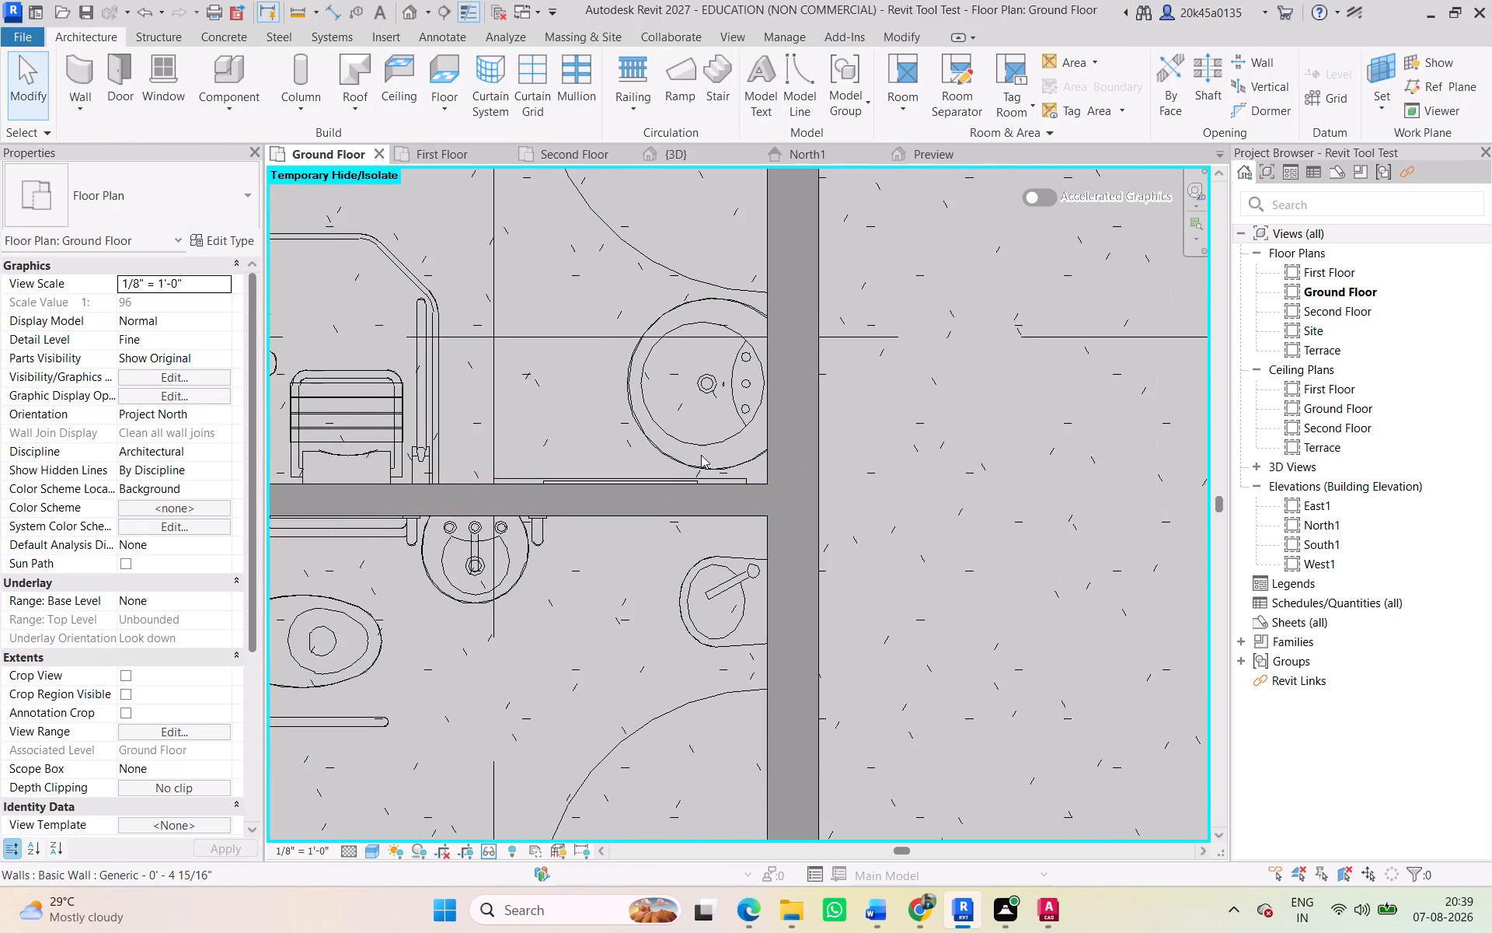
scroll(727, 442, "down", 2)
middle_click_drag(731, 451, 649, 674)
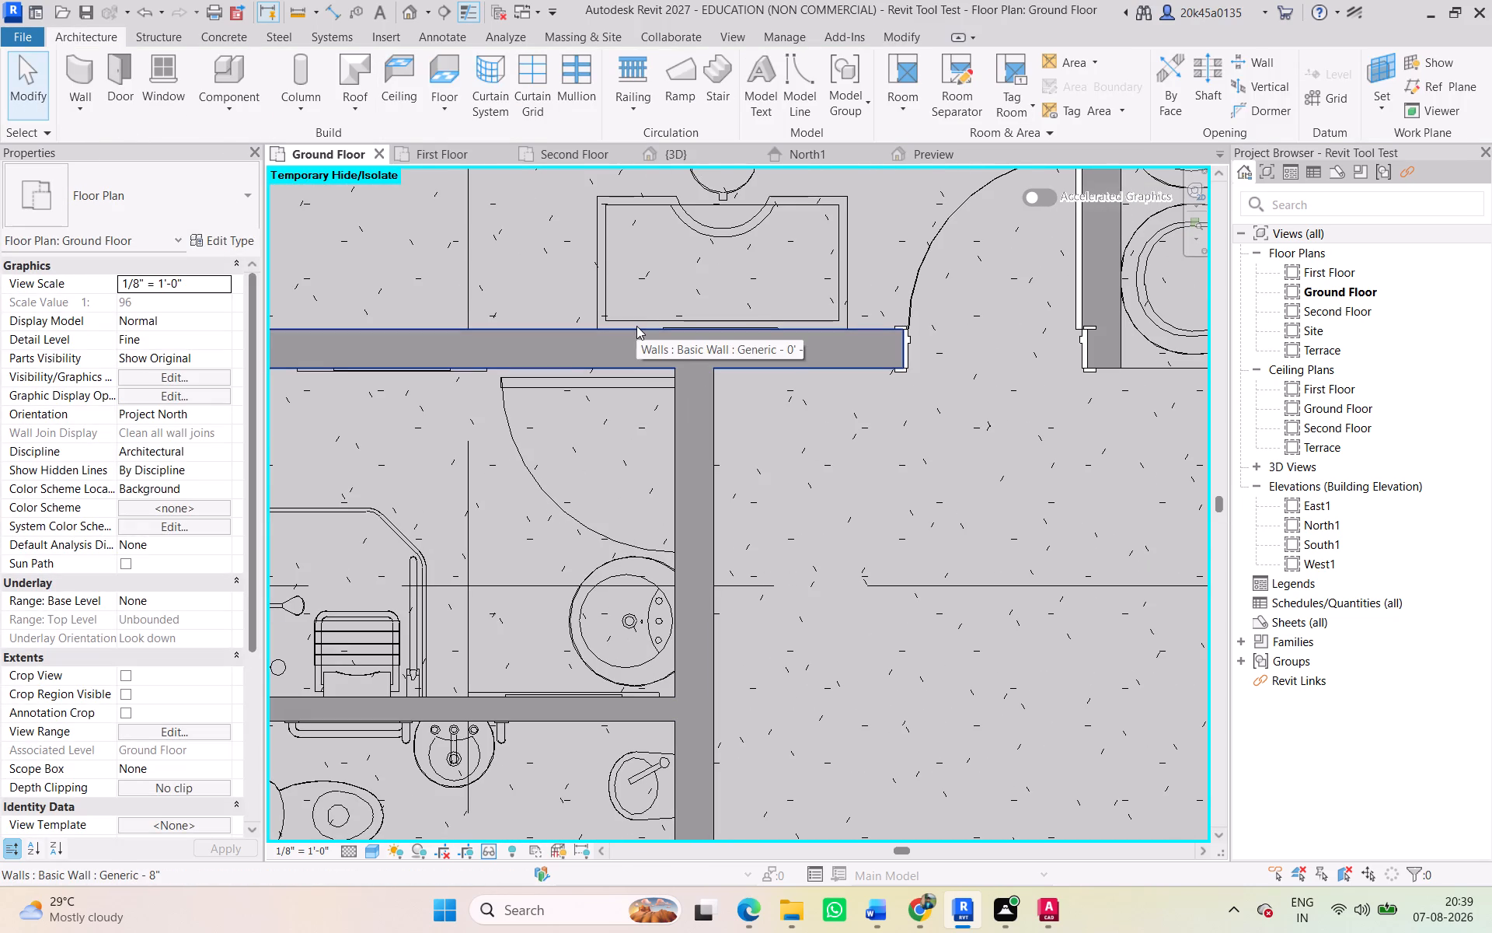
type("dr")
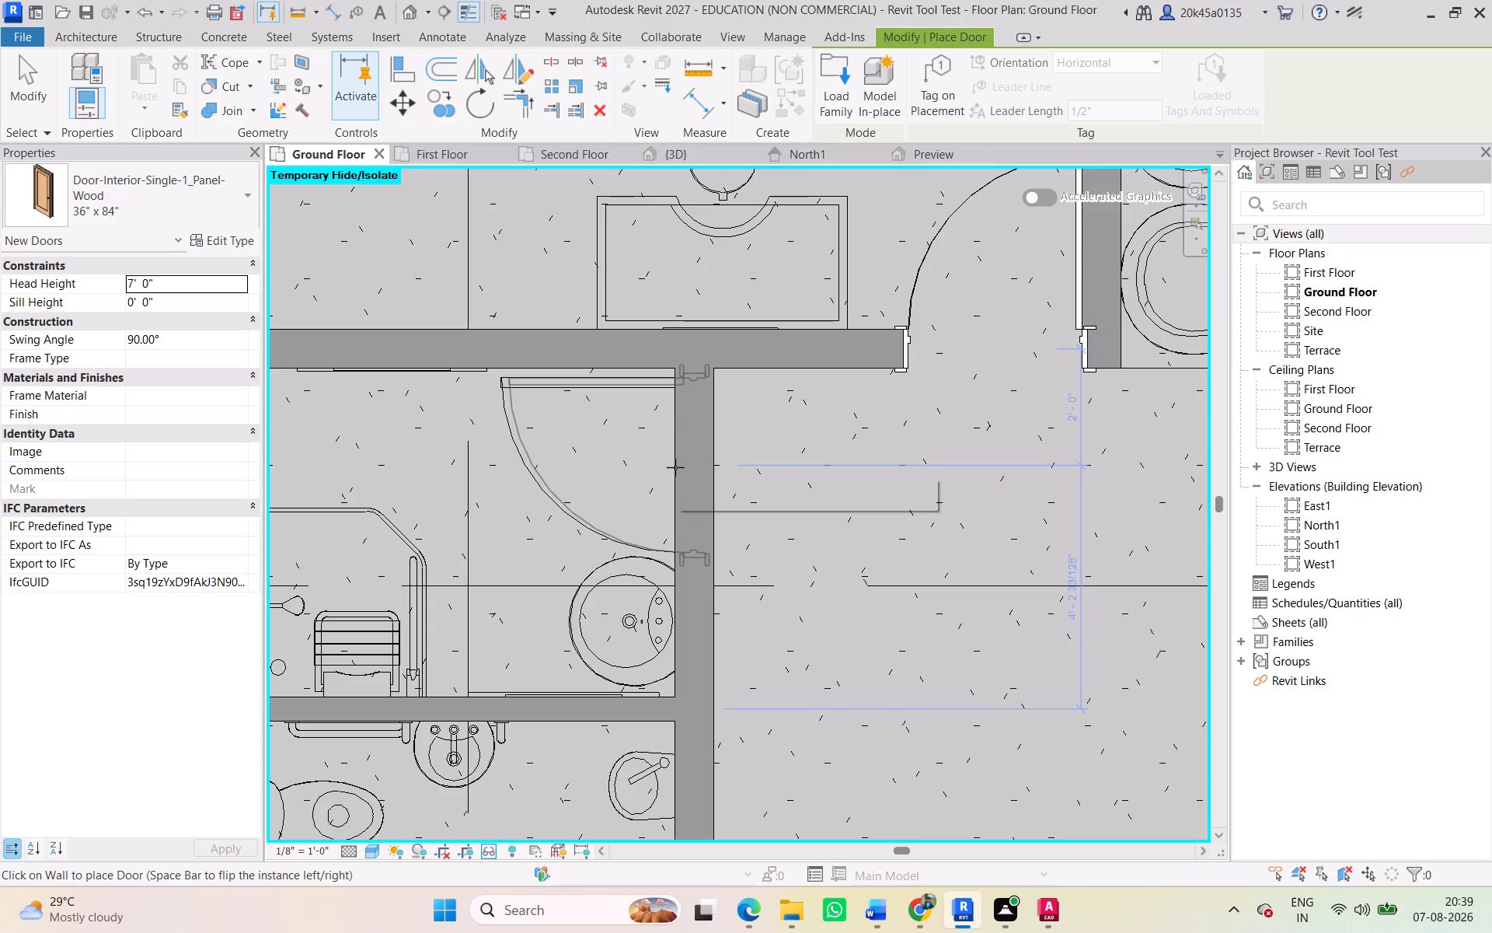
left_click(675, 467)
Place another 36" x 84" door at the drawn opening of the bathroom beside the stairs, hinge side flipped, about 1' 10" from the stair wall.
scroll(696, 552, "down", 2)
middle_click_drag(695, 553, 675, 381)
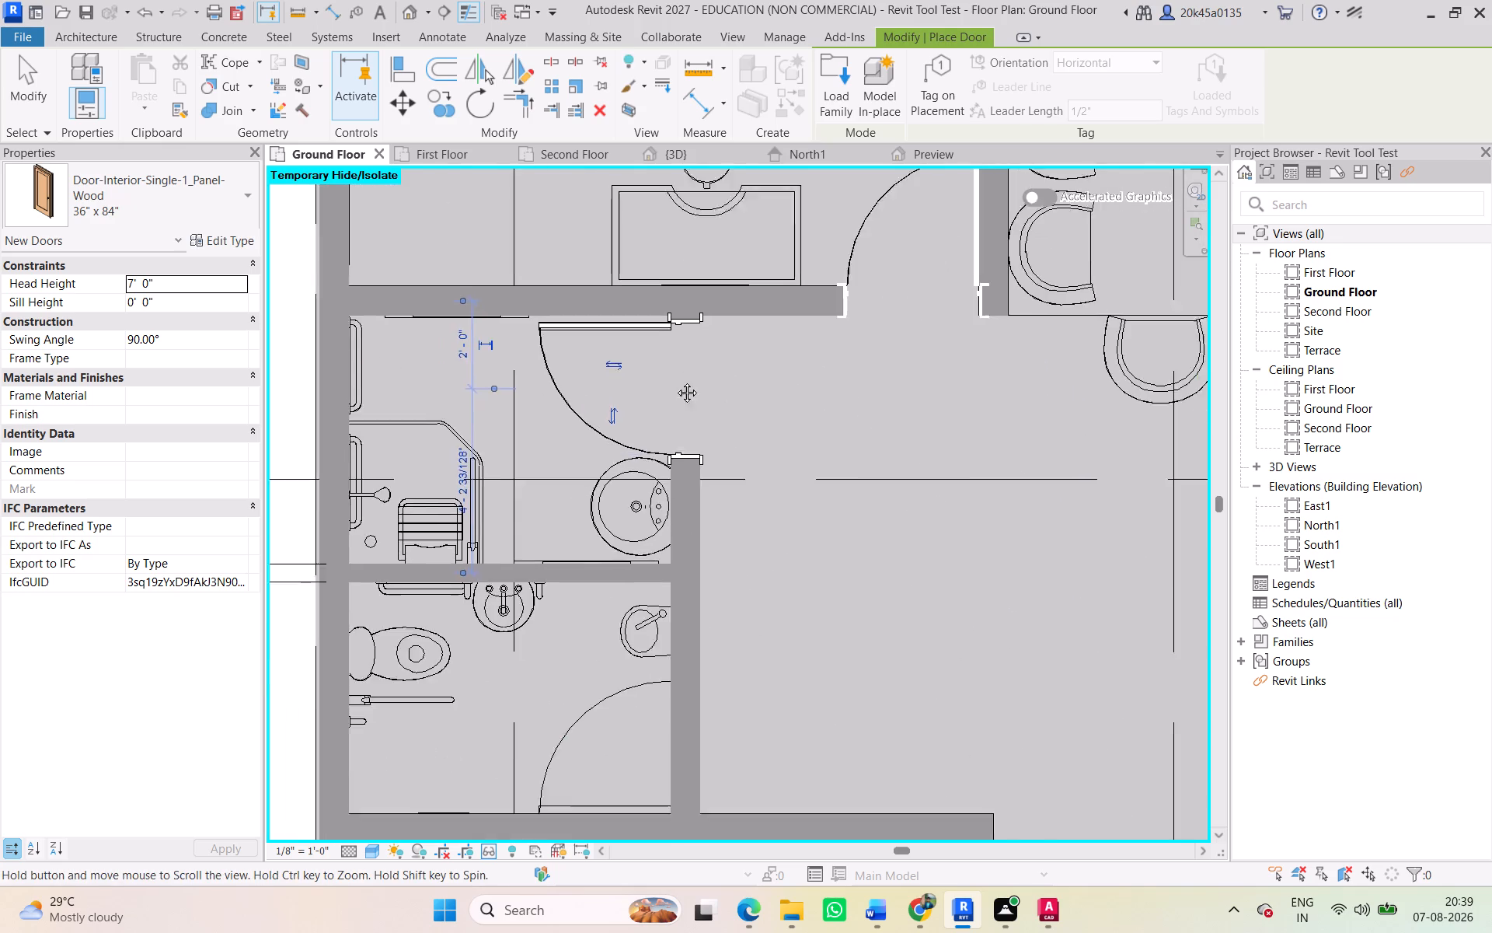
middle_click_drag(675, 381, 675, 379)
key("space")
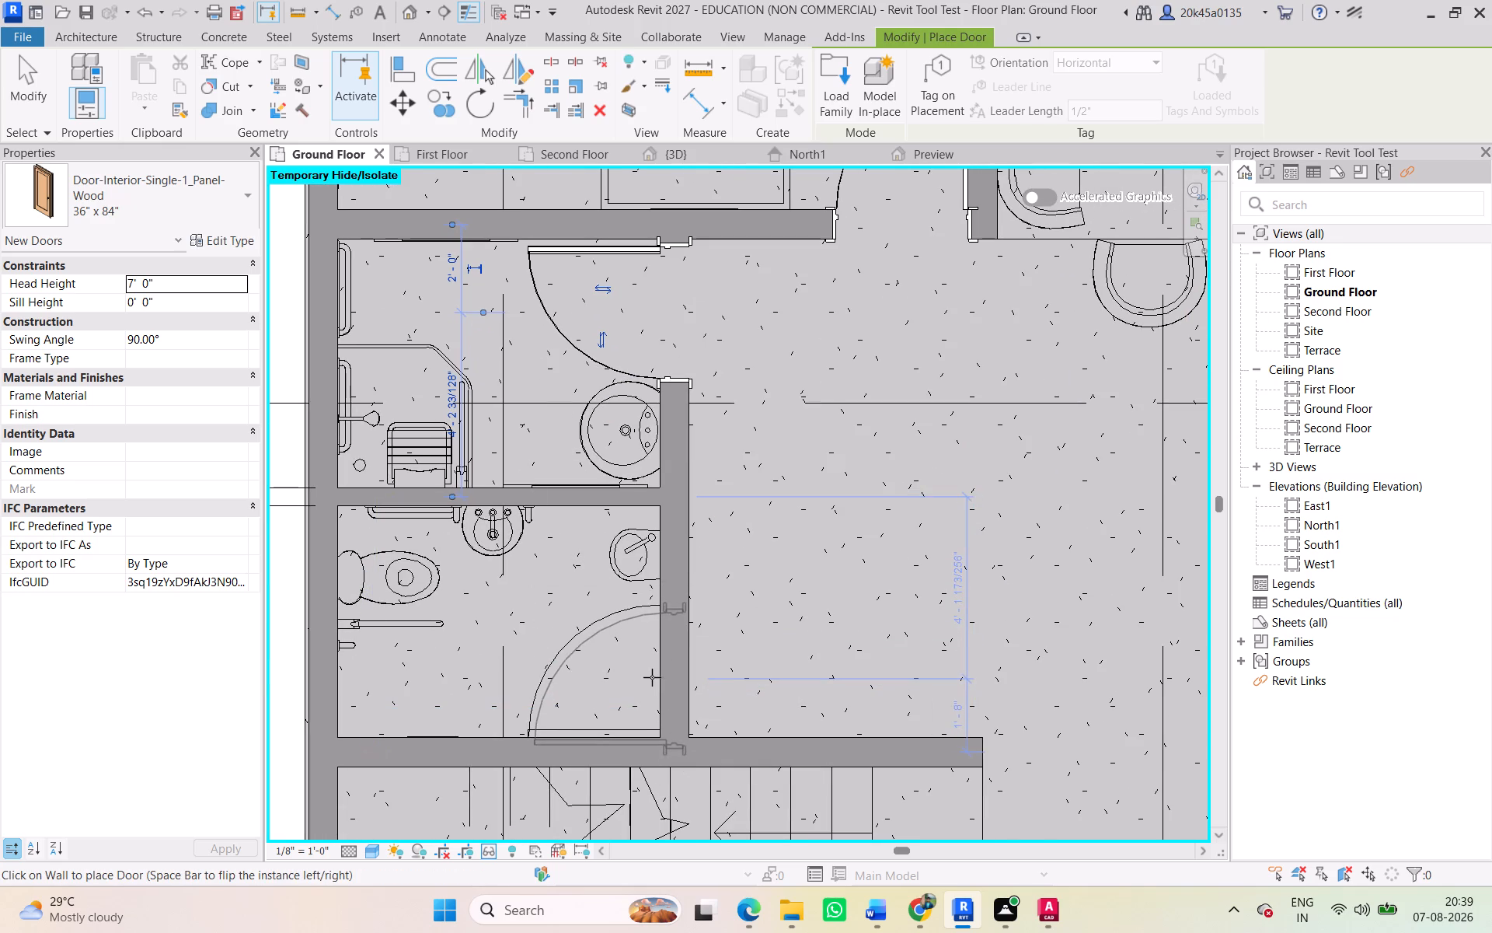
left_click(654, 673)
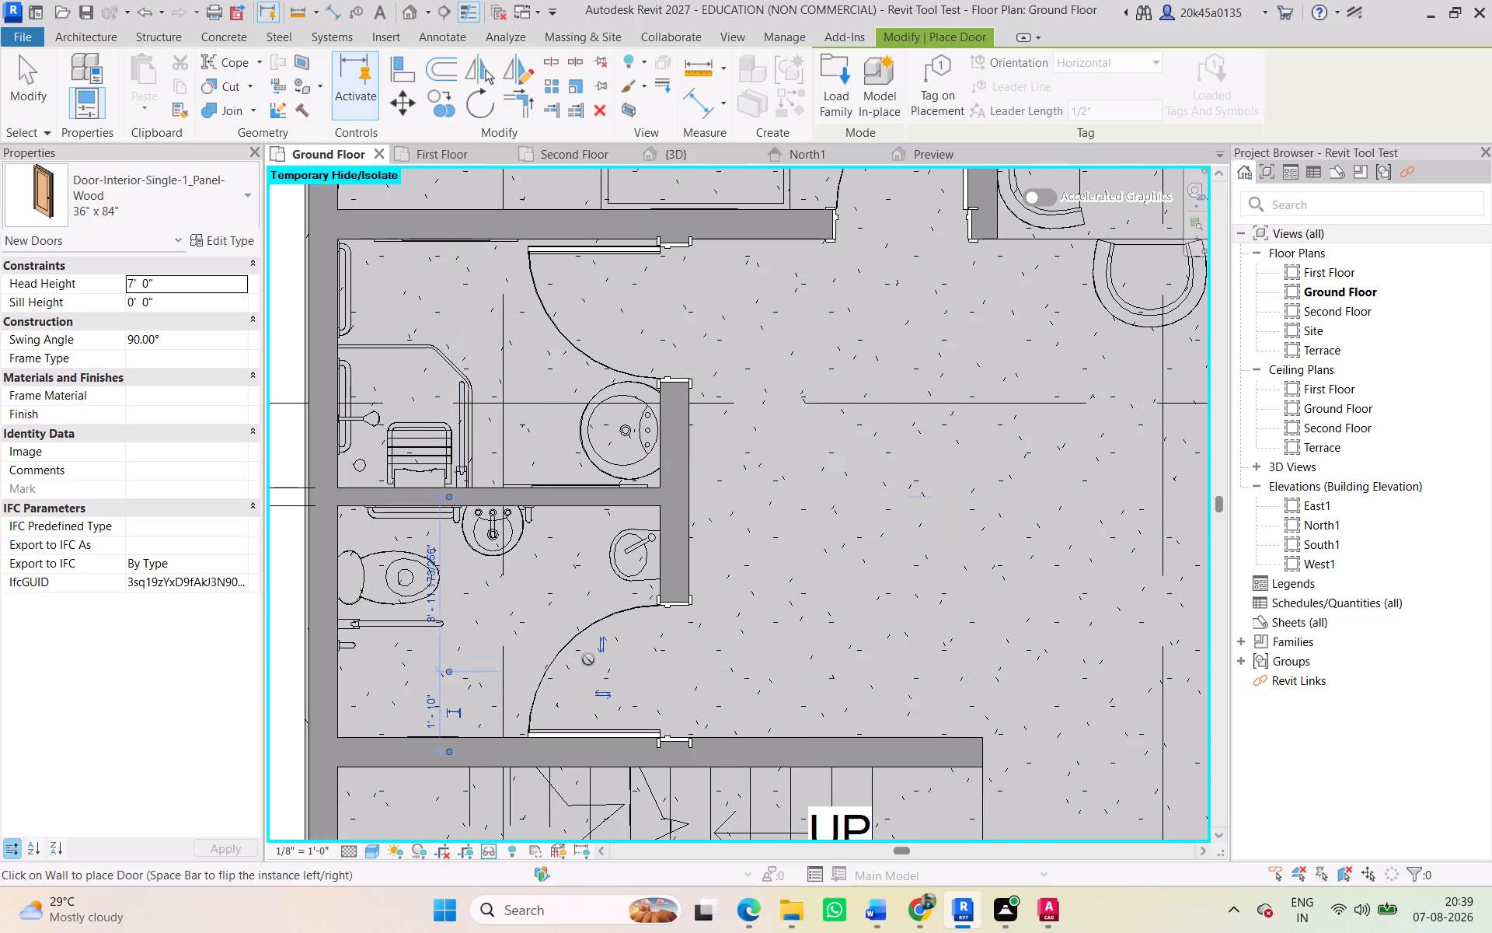
left_click(19, 100)
Switch from the Ground Floor plan to the PROJECT_1 FARM HOUSE reference document.
scroll(728, 533, "down", 3)
middle_click_drag(728, 534, 589, 519)
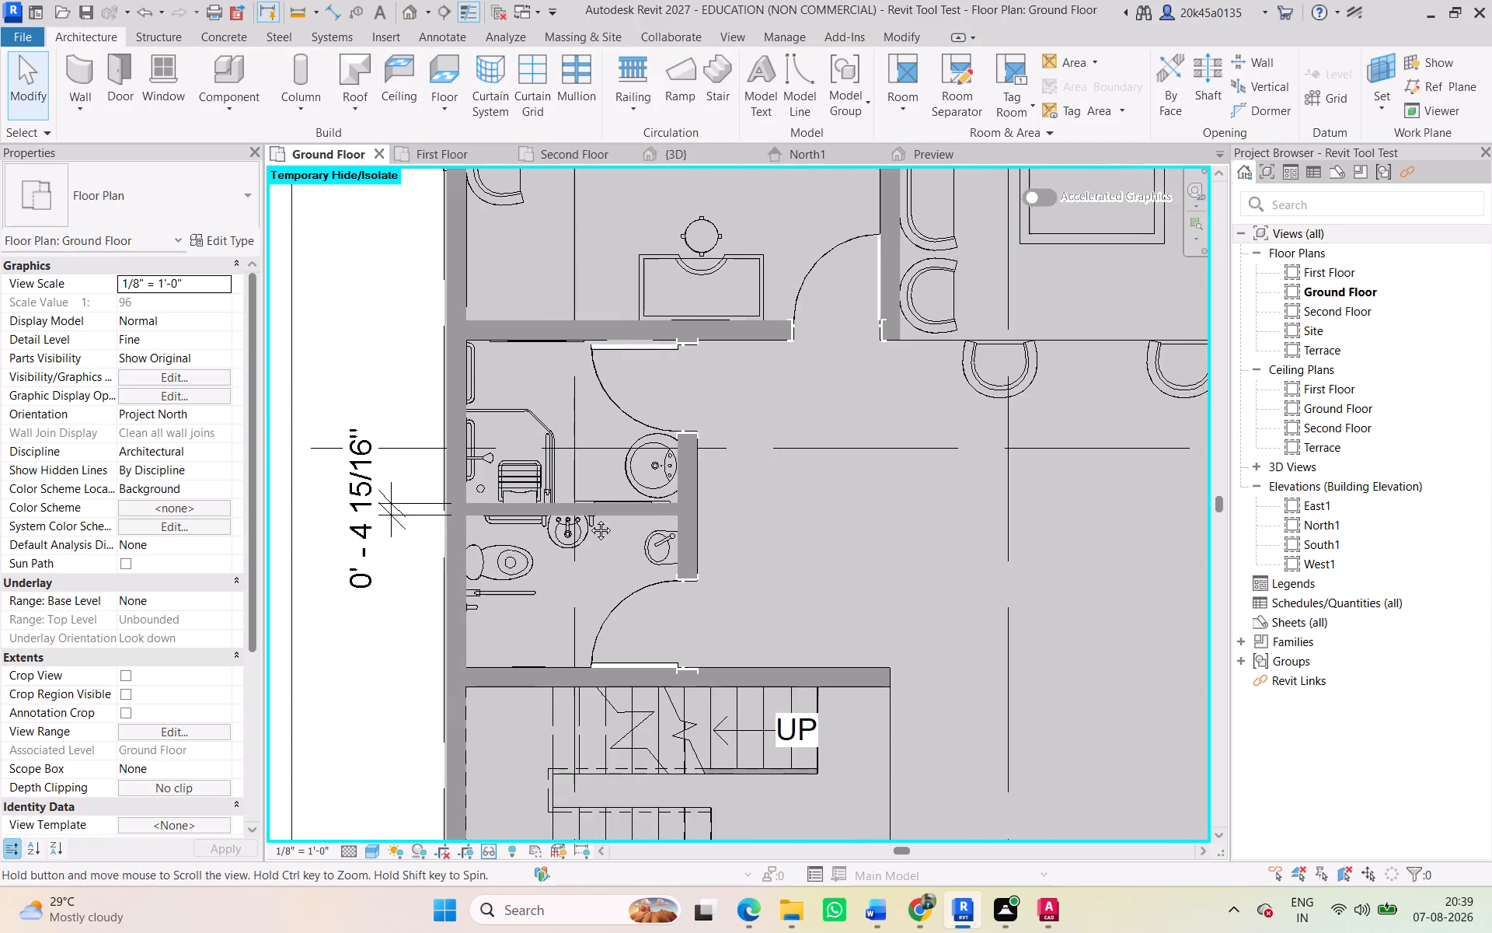
middle_click_drag(589, 519, 539, 514)
key("alt+Tab")
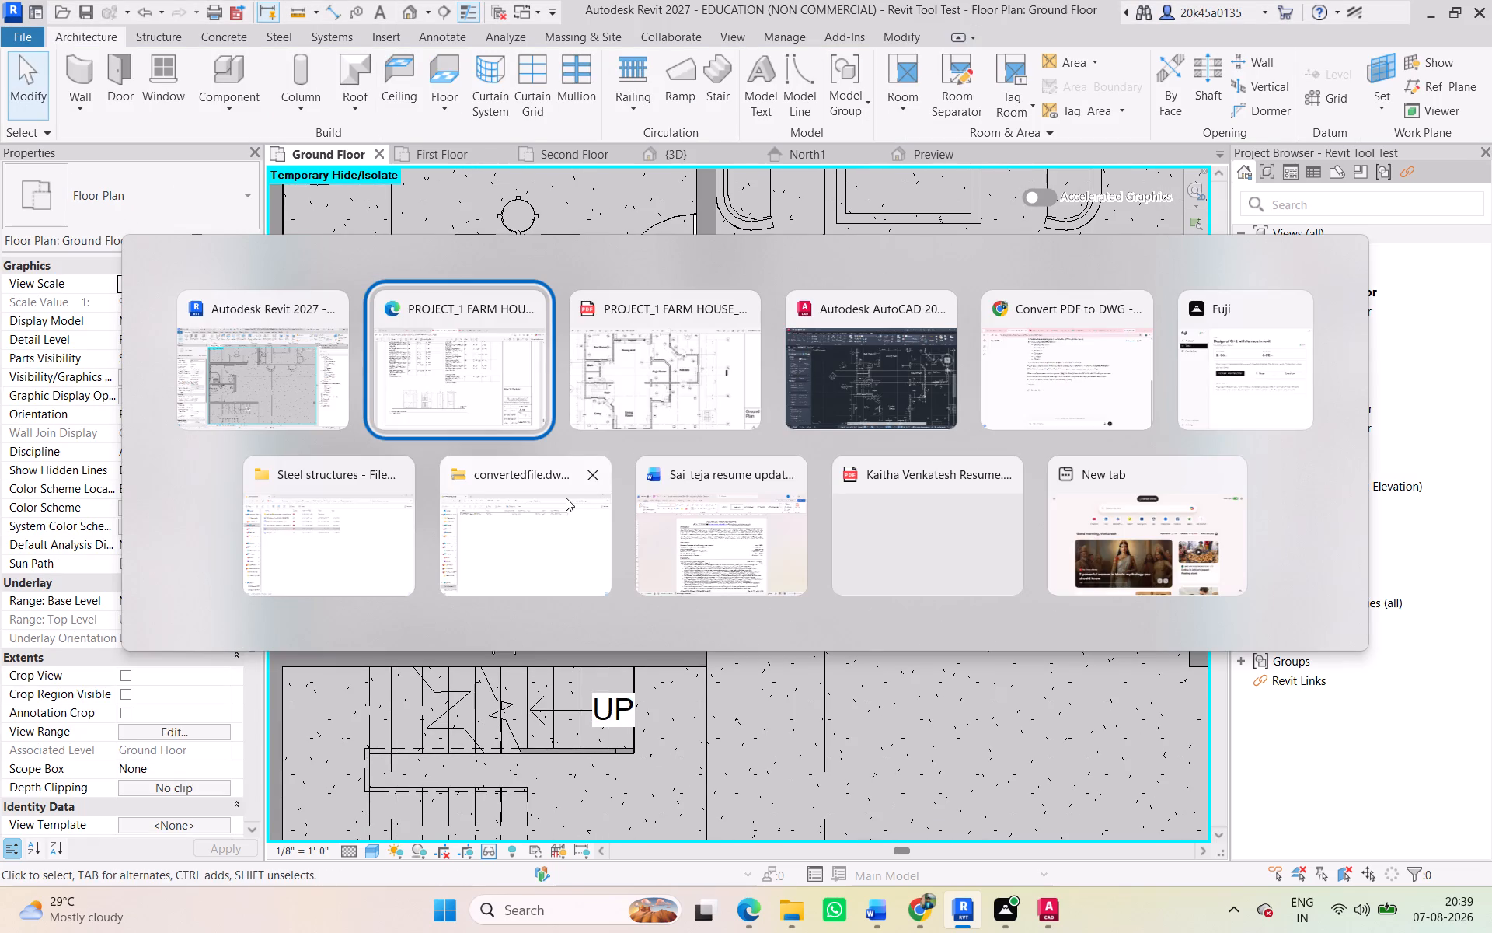
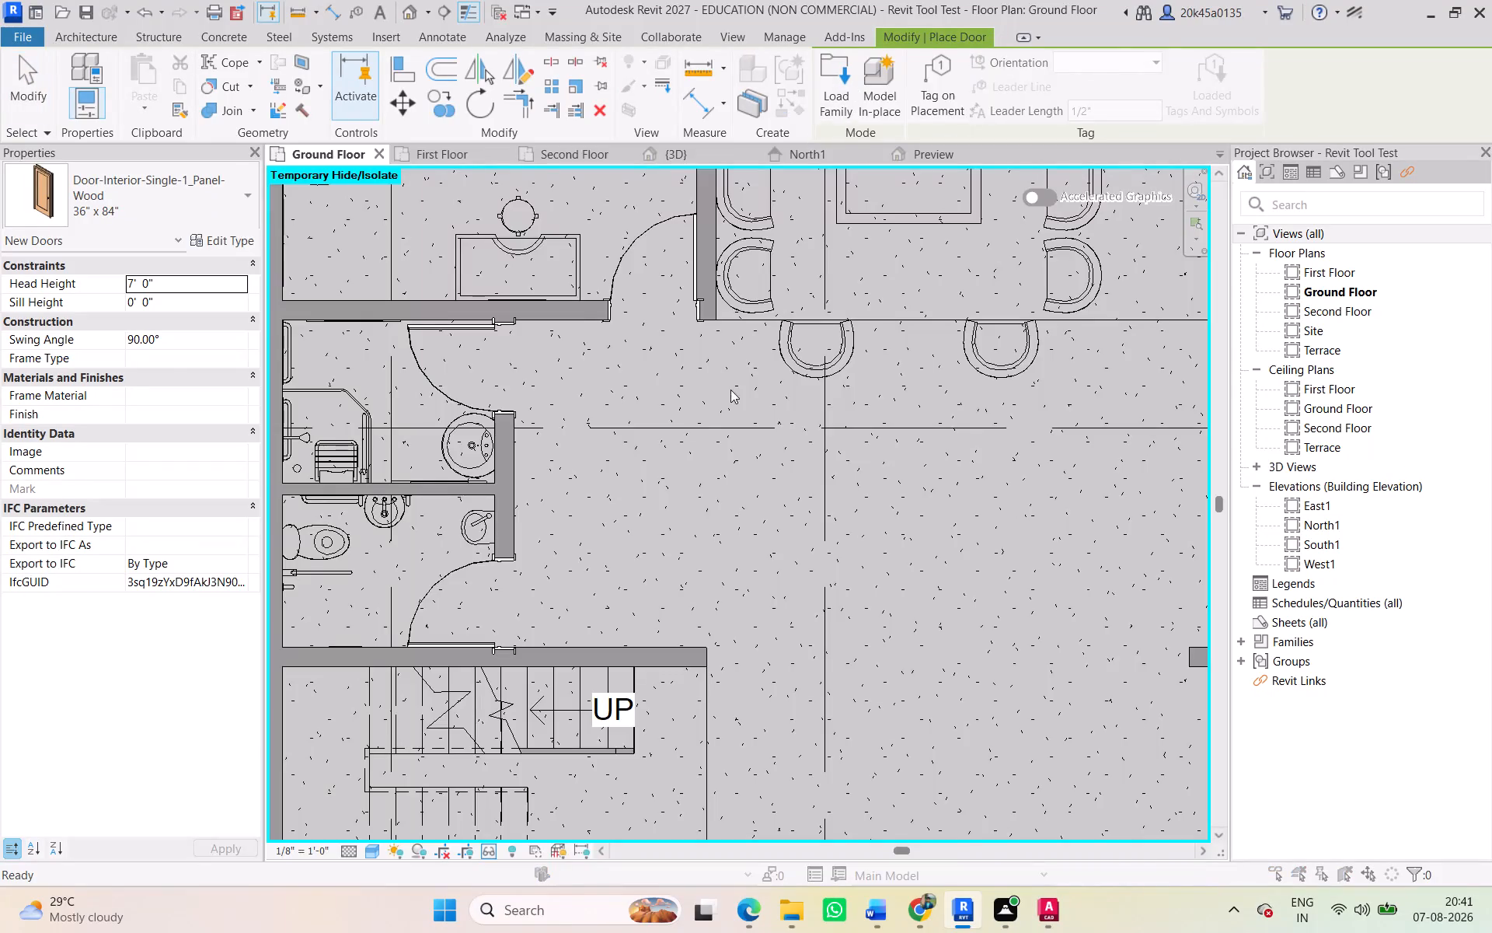
Browse the Residential door families available to load and preview the Aluprof_MB-86N-SI_PanelDoor_AP07_Dbl_In-Open_R-00902 double door.
scroll(632, 567, "down", 5)
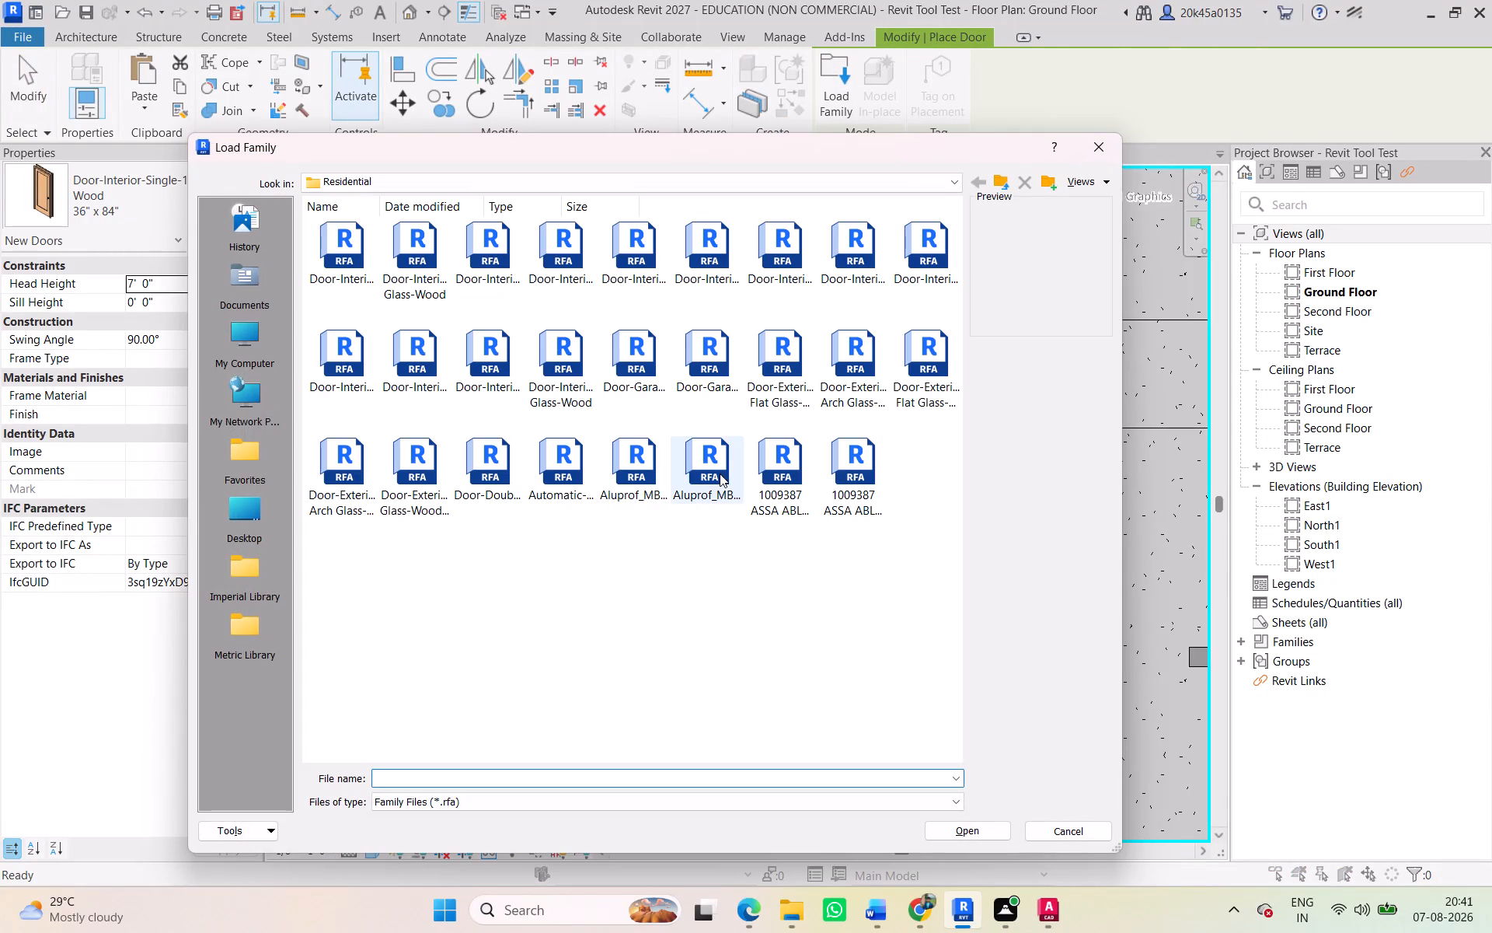
left_click(723, 473)
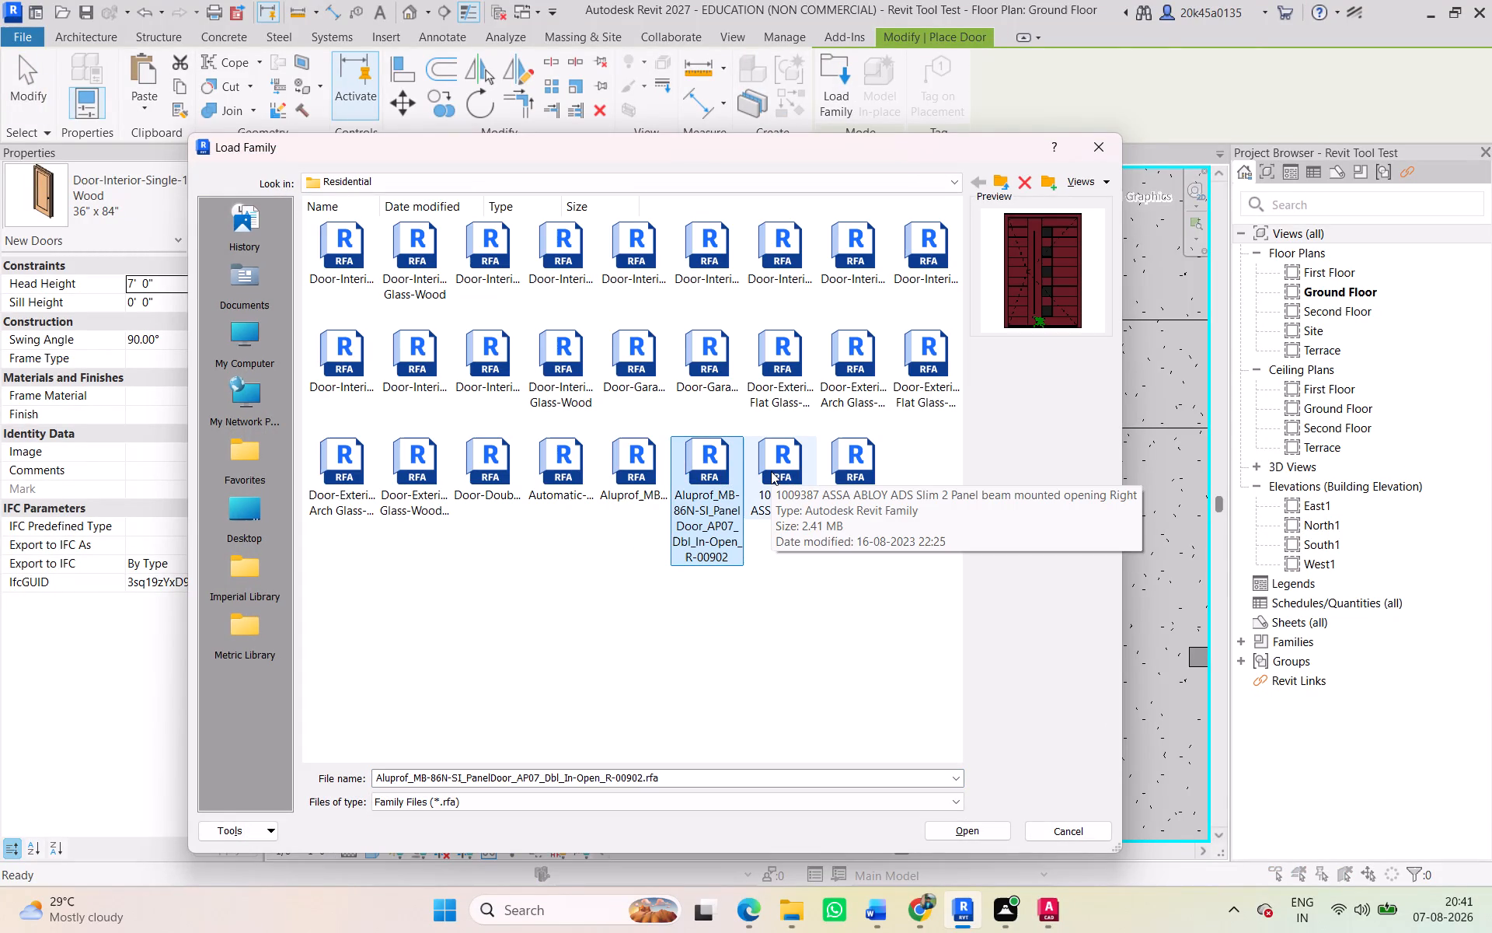
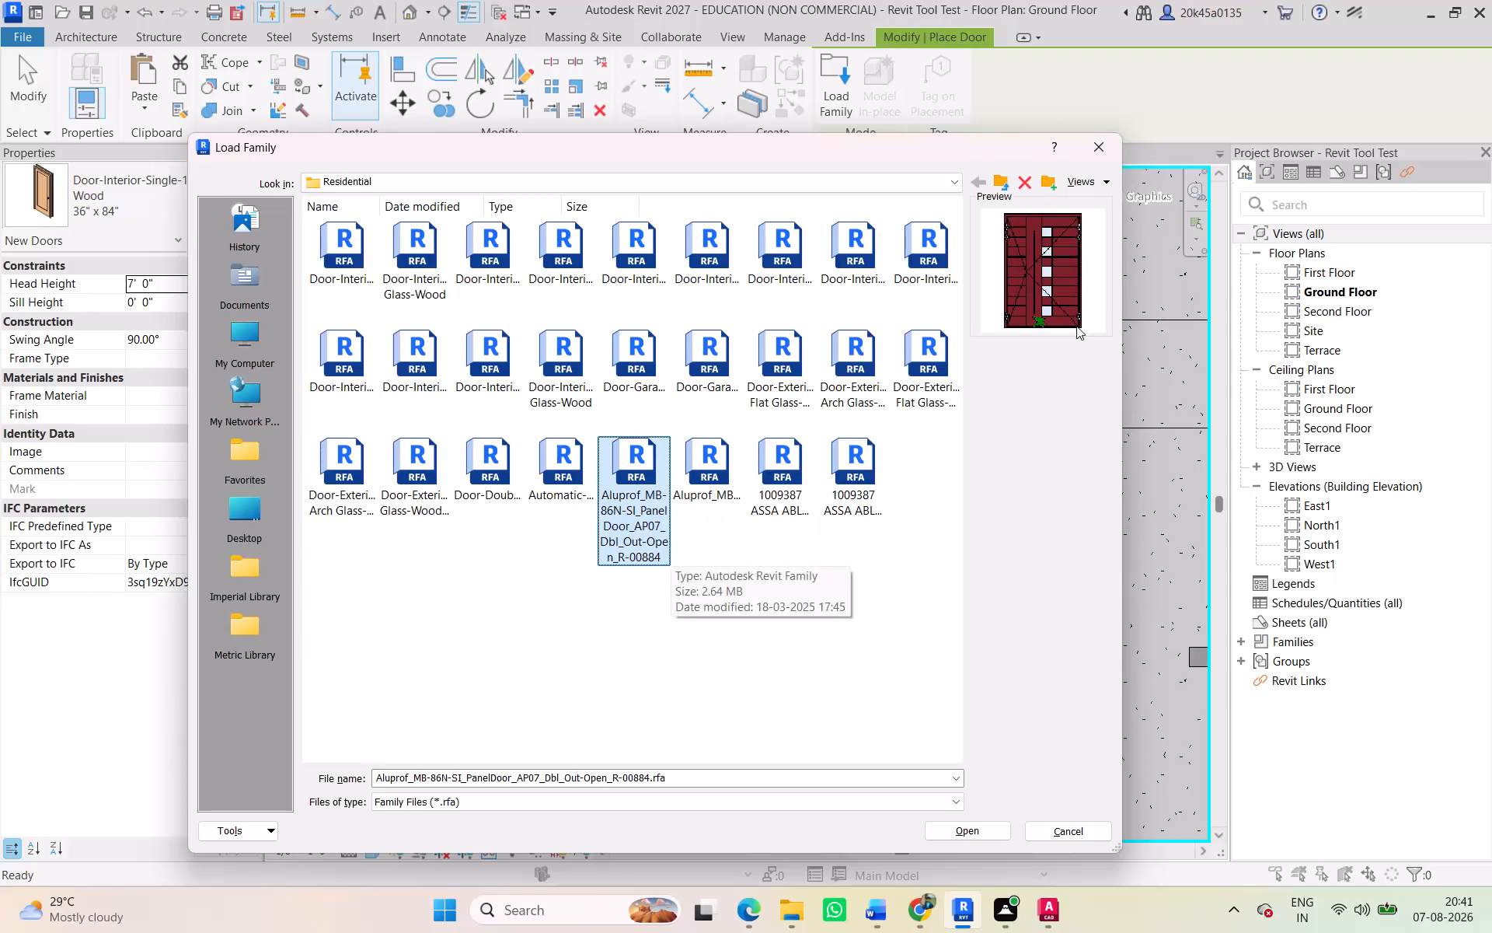
Compare the preview of the Aluprof_MB-86N-SI_PanelDoor_AP07_Dbl_Out-Open_R-00884 double door with those of the neighbouring Residential door families.
key("Left")
key("Left")
key("Right")
key("Right")
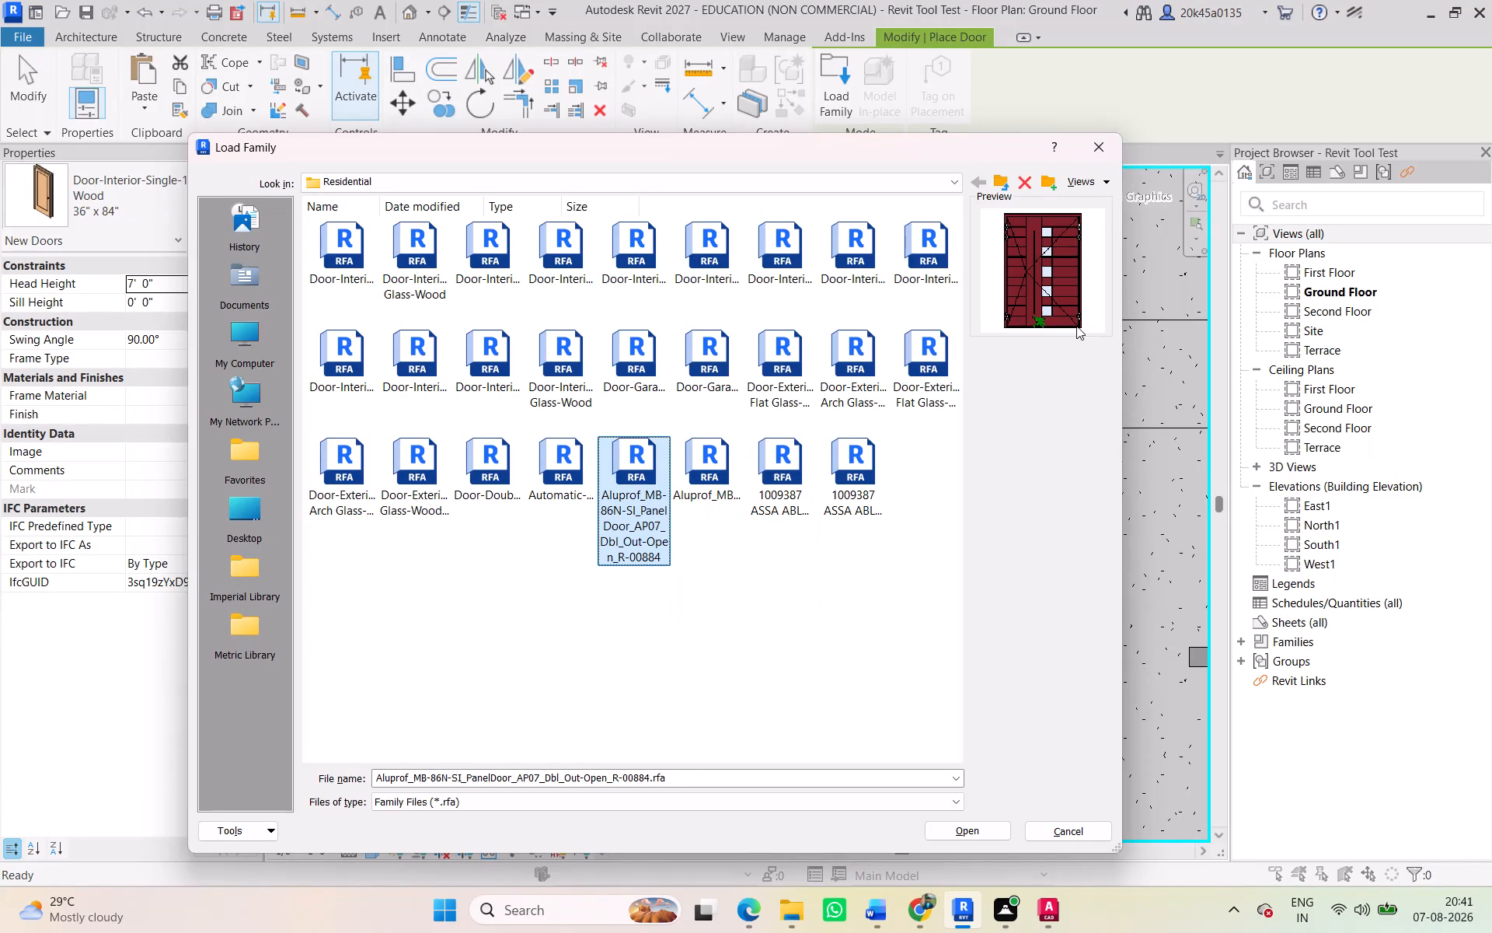
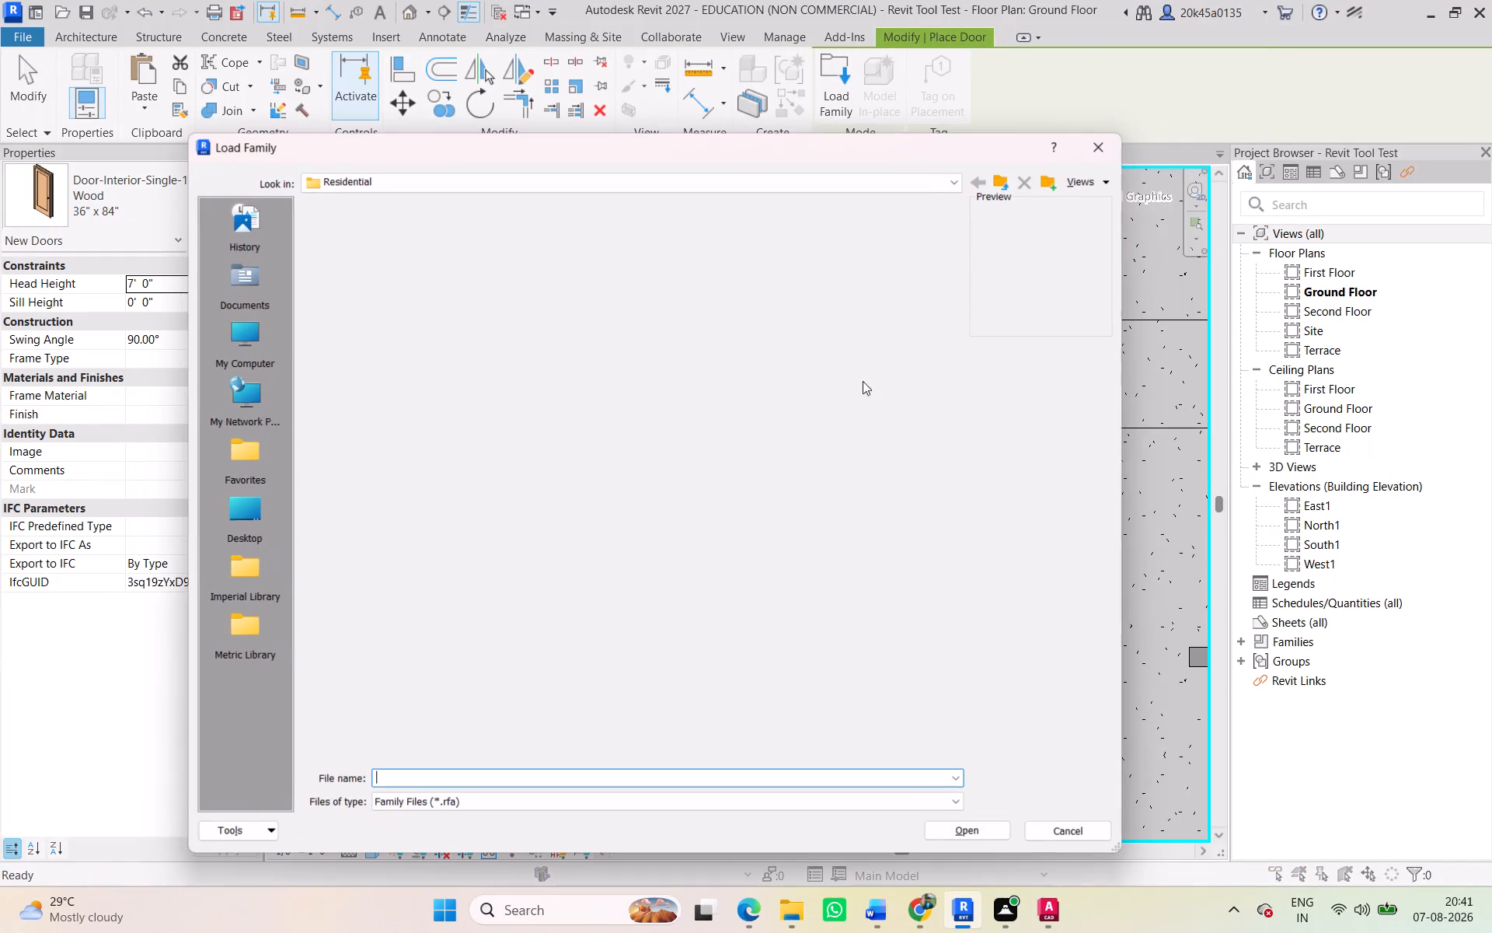
Load the Aluprof_MB-86N-SI_PanelDoor_AP07_Dbl_In-Open_R-00902 double door family from the Residential folder.
scroll(790, 436, "down", 3)
left_click(767, 468)
left_click(706, 478)
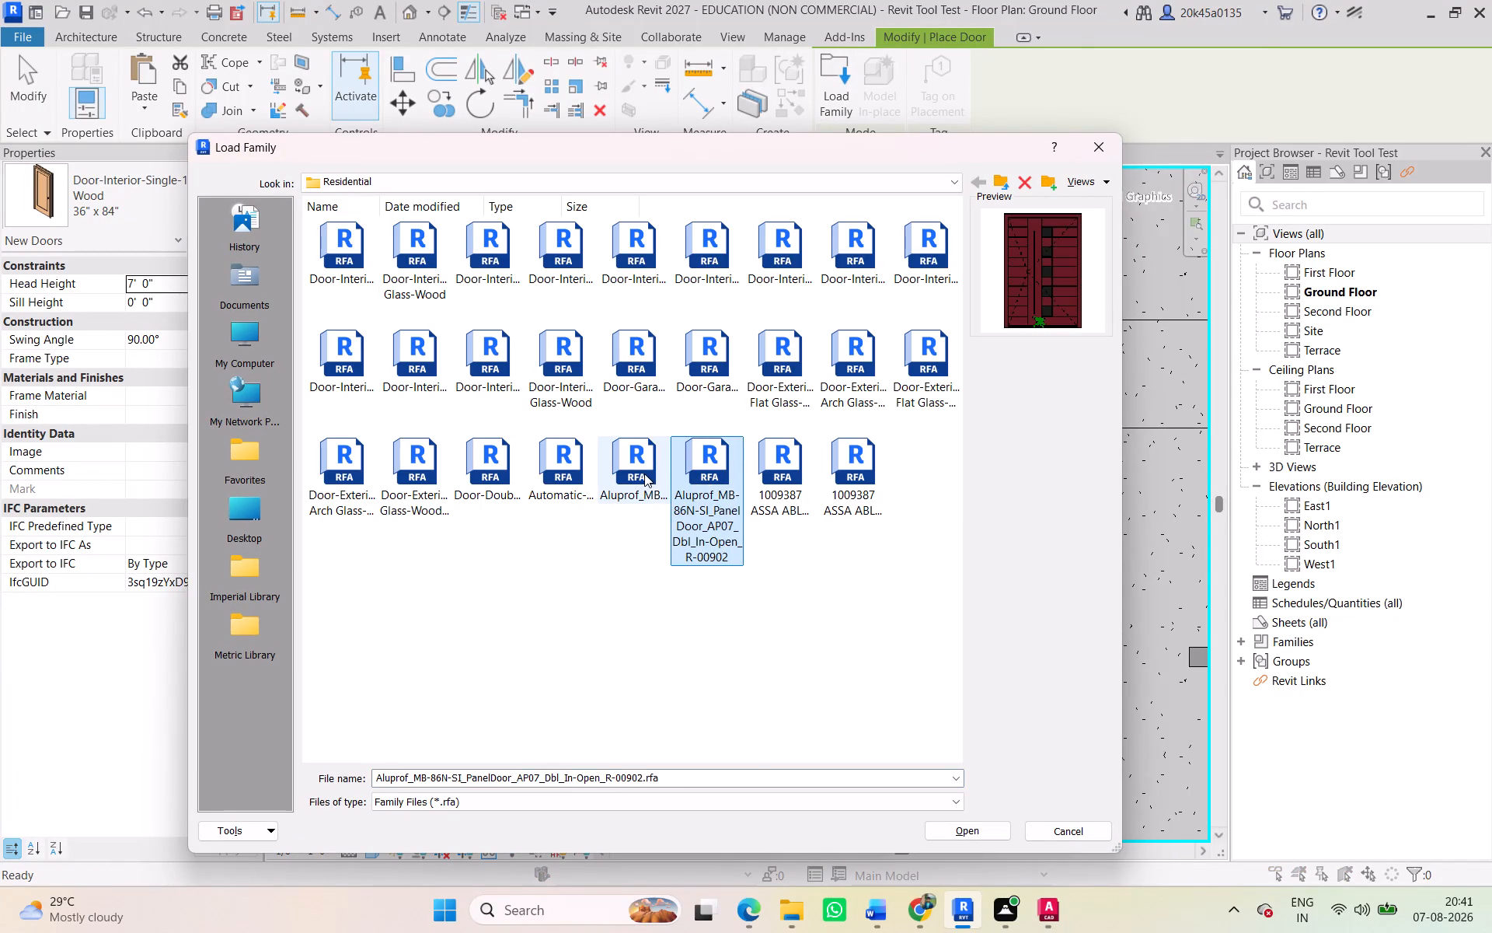
left_click(644, 473)
left_click(702, 473)
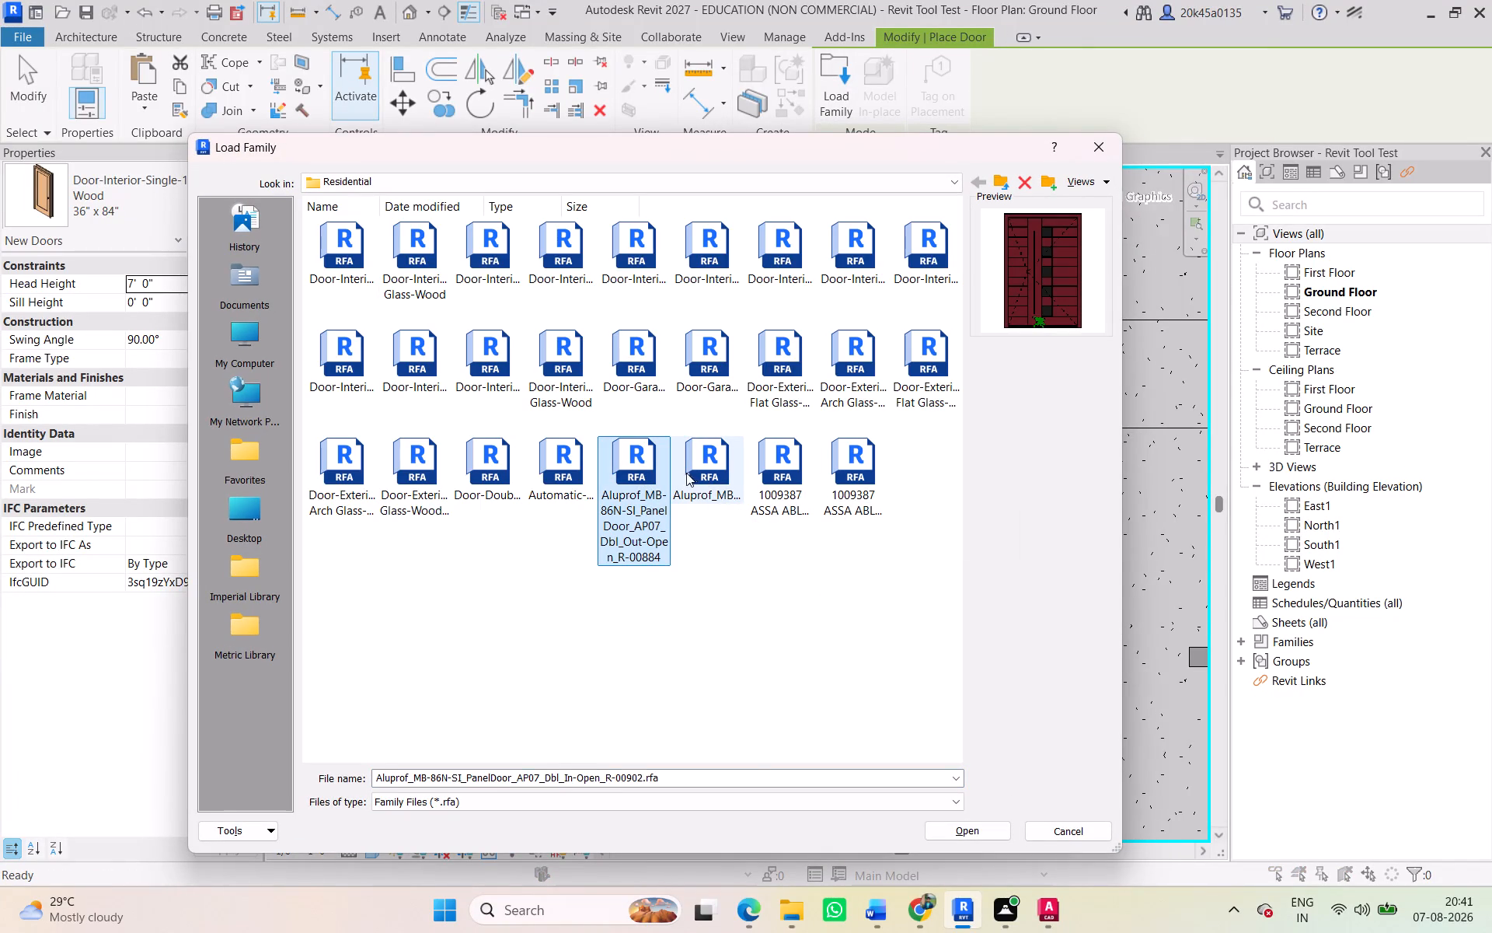
left_click(985, 828)
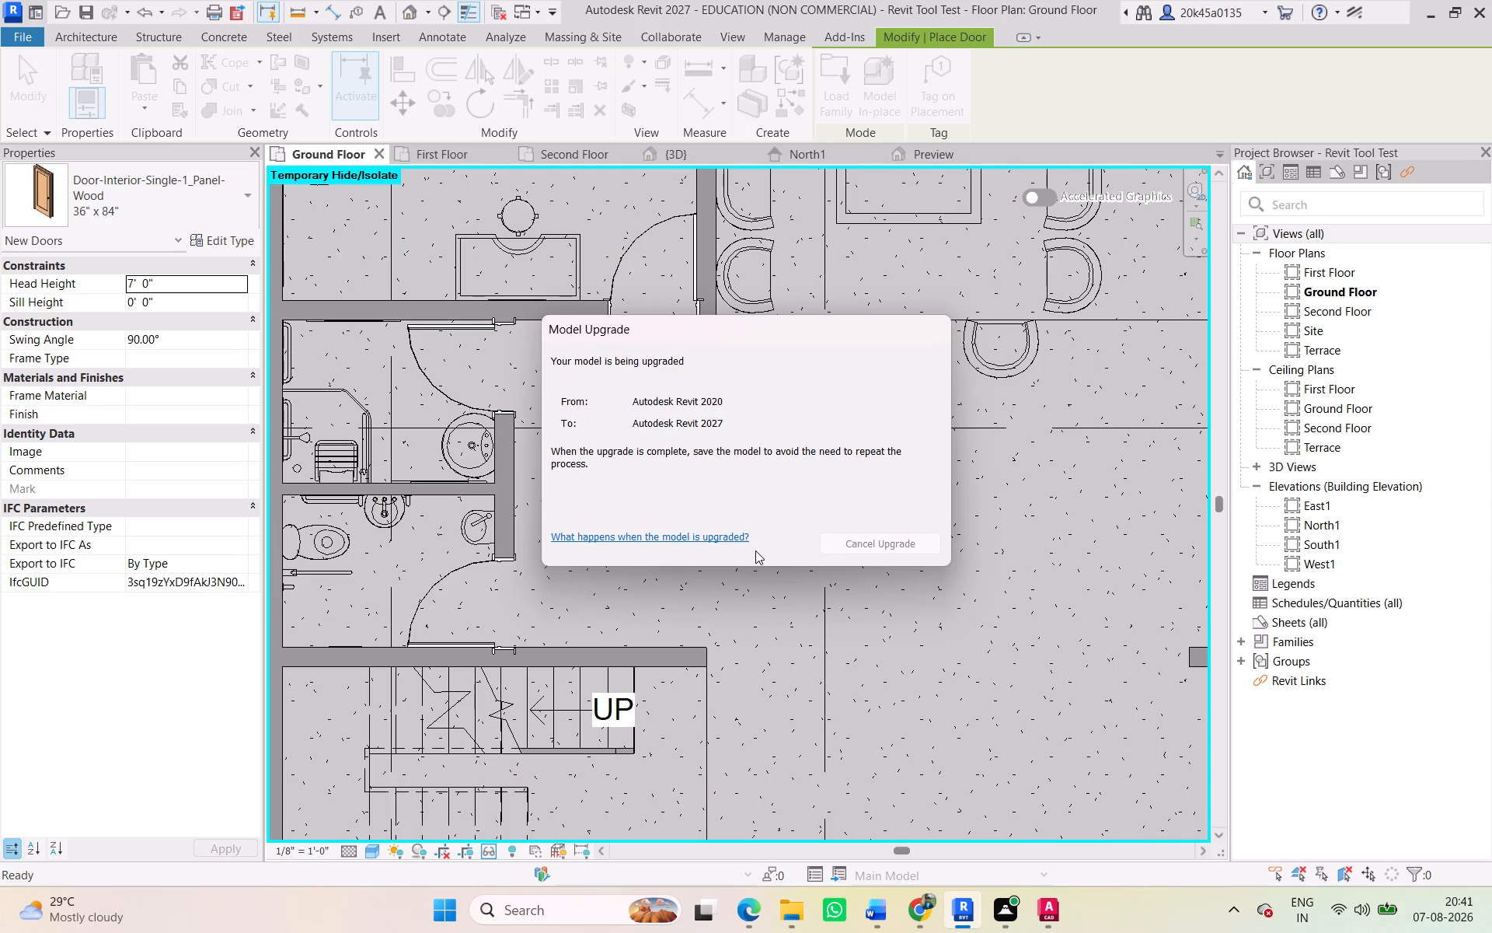
Switch to the PROJECT_1 FARM HOUSE reference document in Edge.
key("alt+Tab")
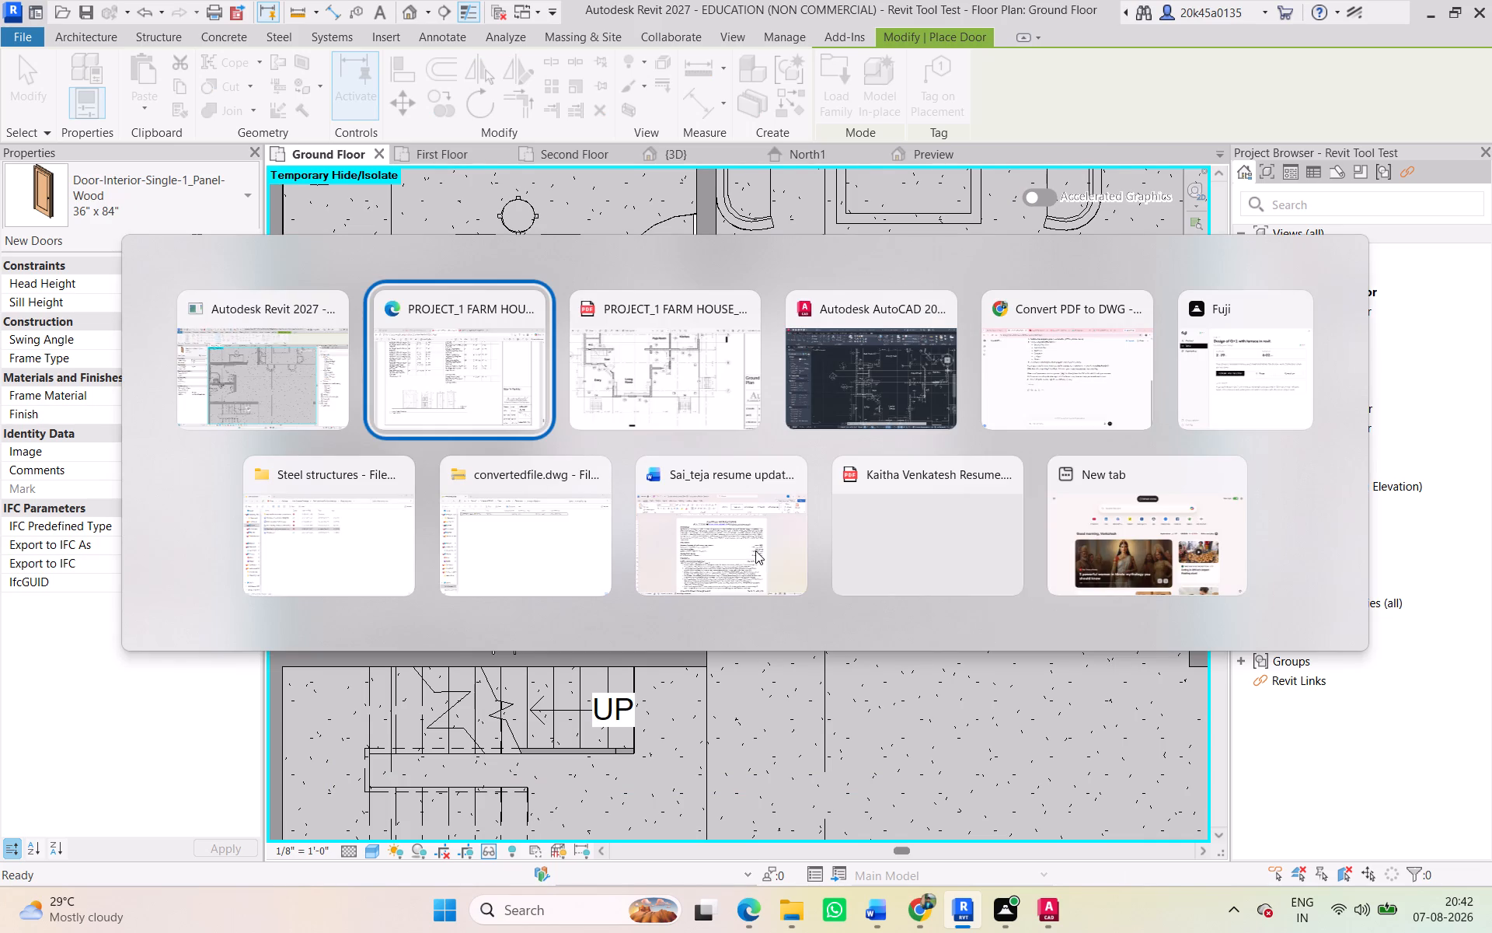
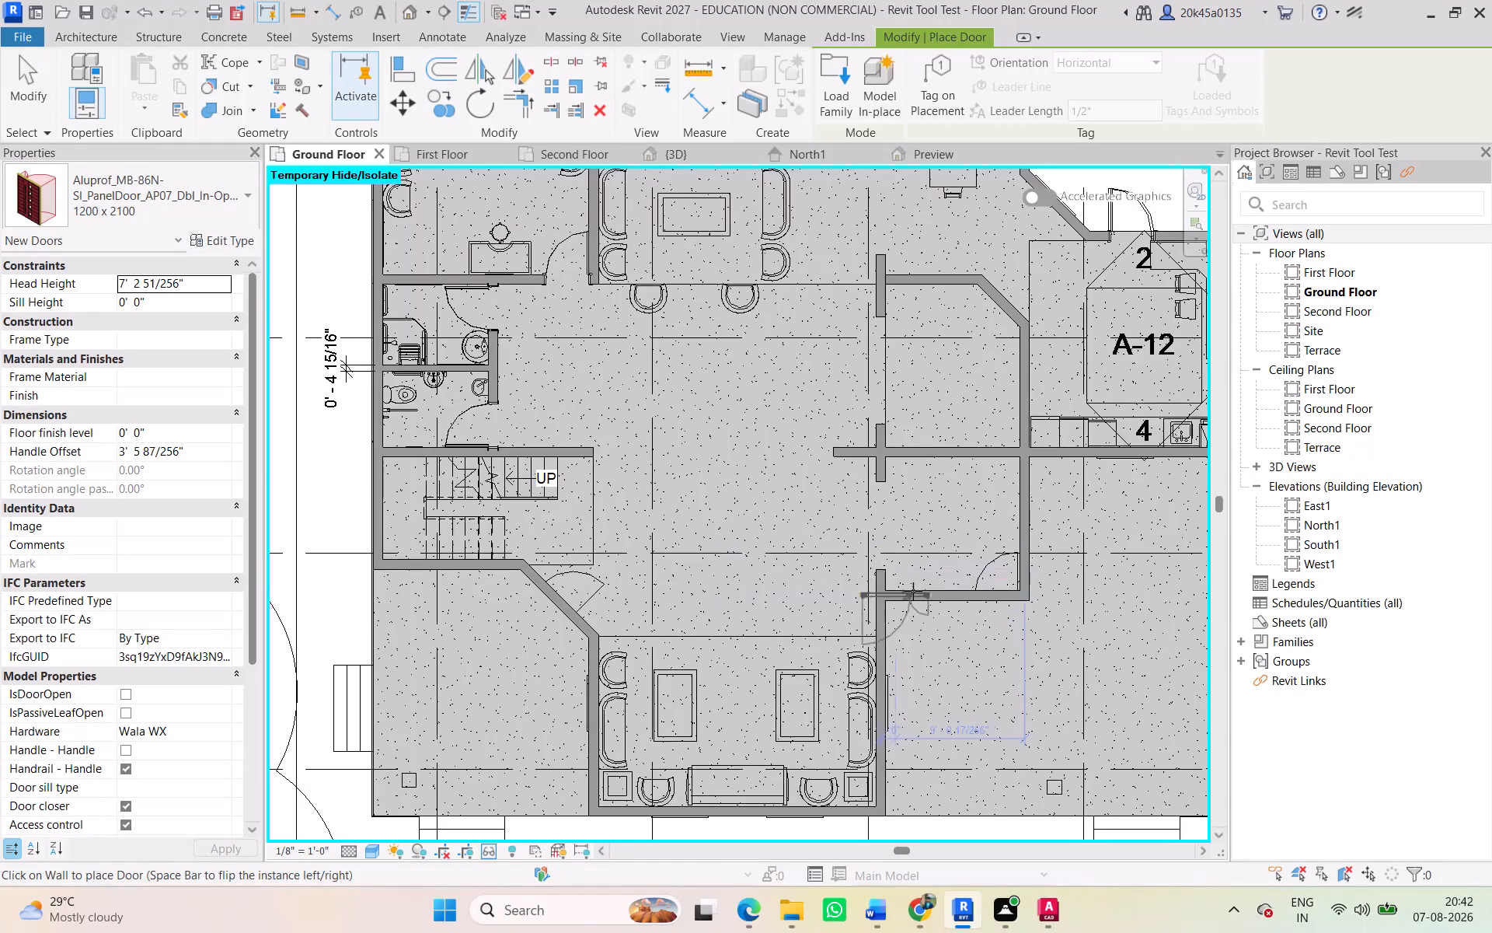
Place the 1200 x 2100 double door at the door swing in the south wall of the small room below A-12, flipping its leaf orientation.
middle_click_drag(976, 577, 823, 560)
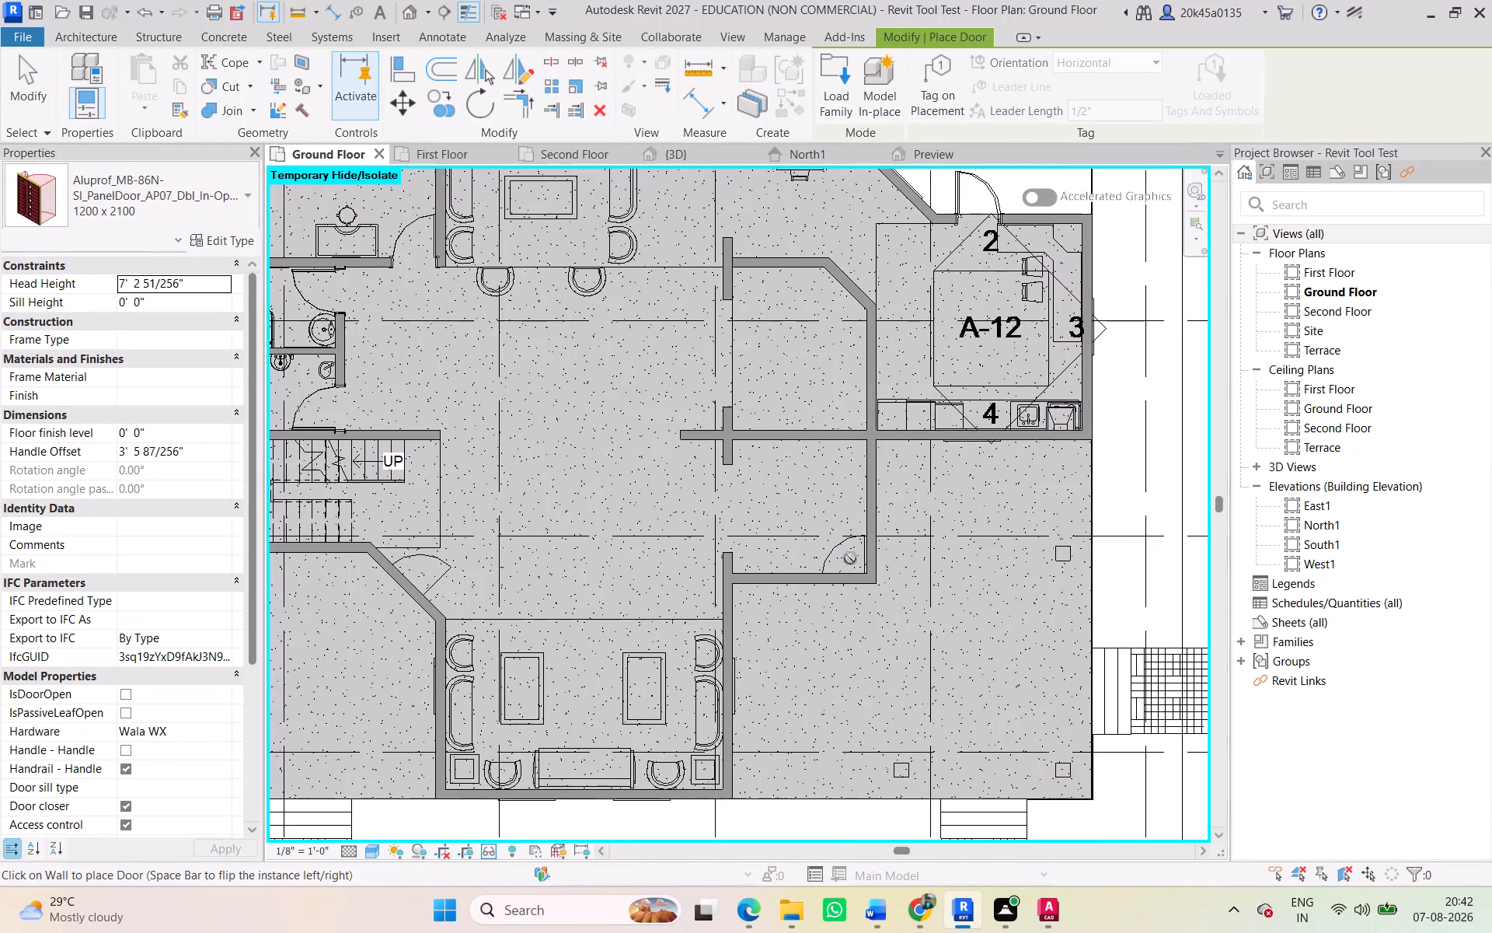
scroll(850, 558, "up", 7)
key("space")
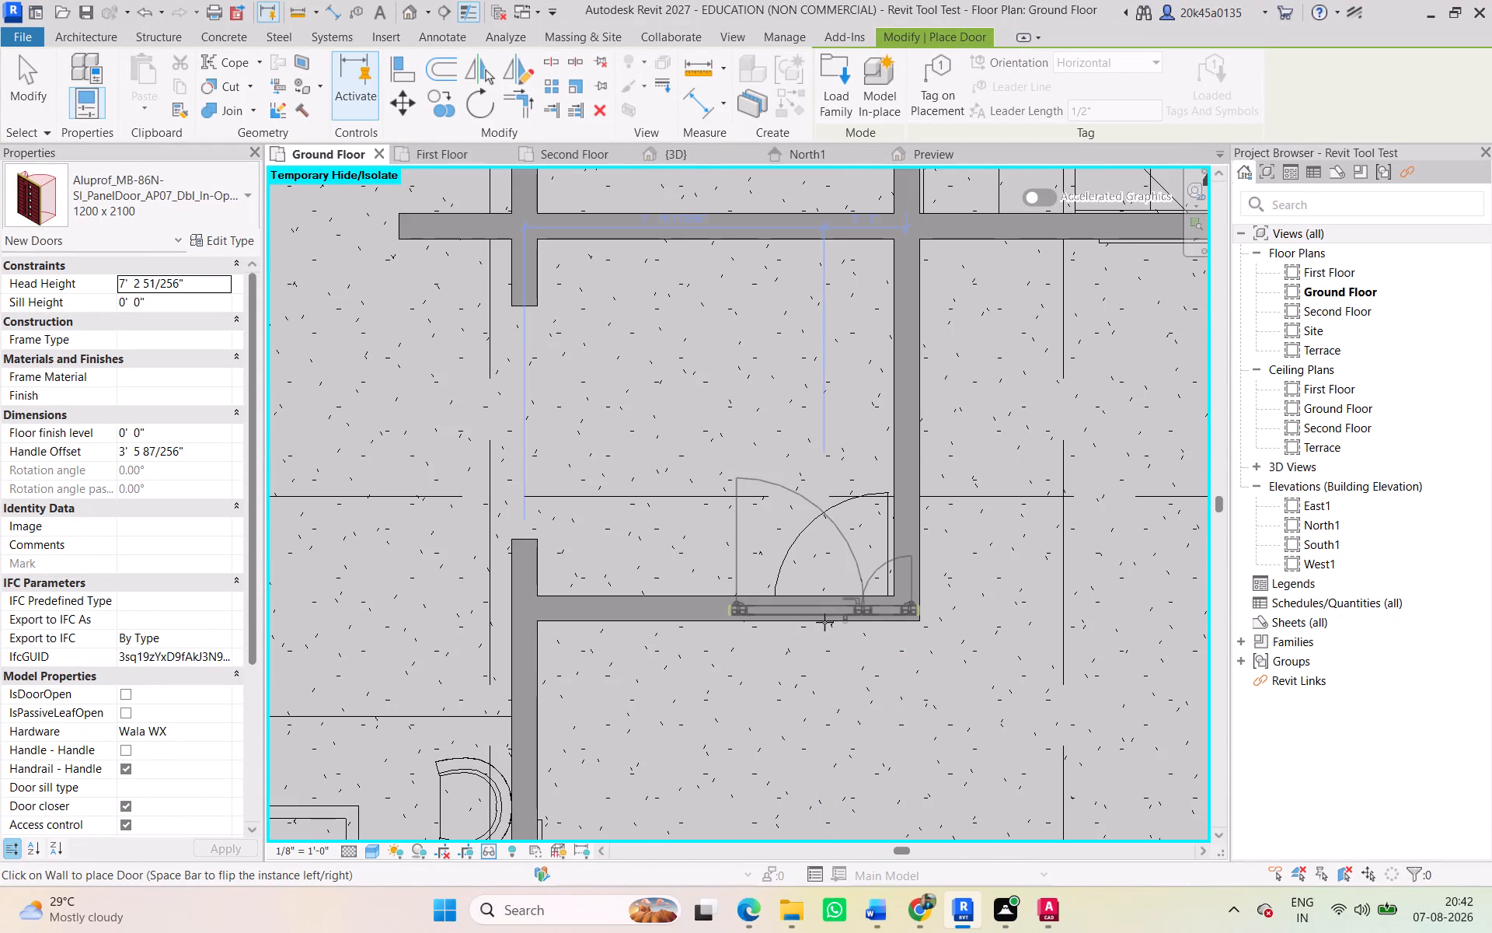
key("space")
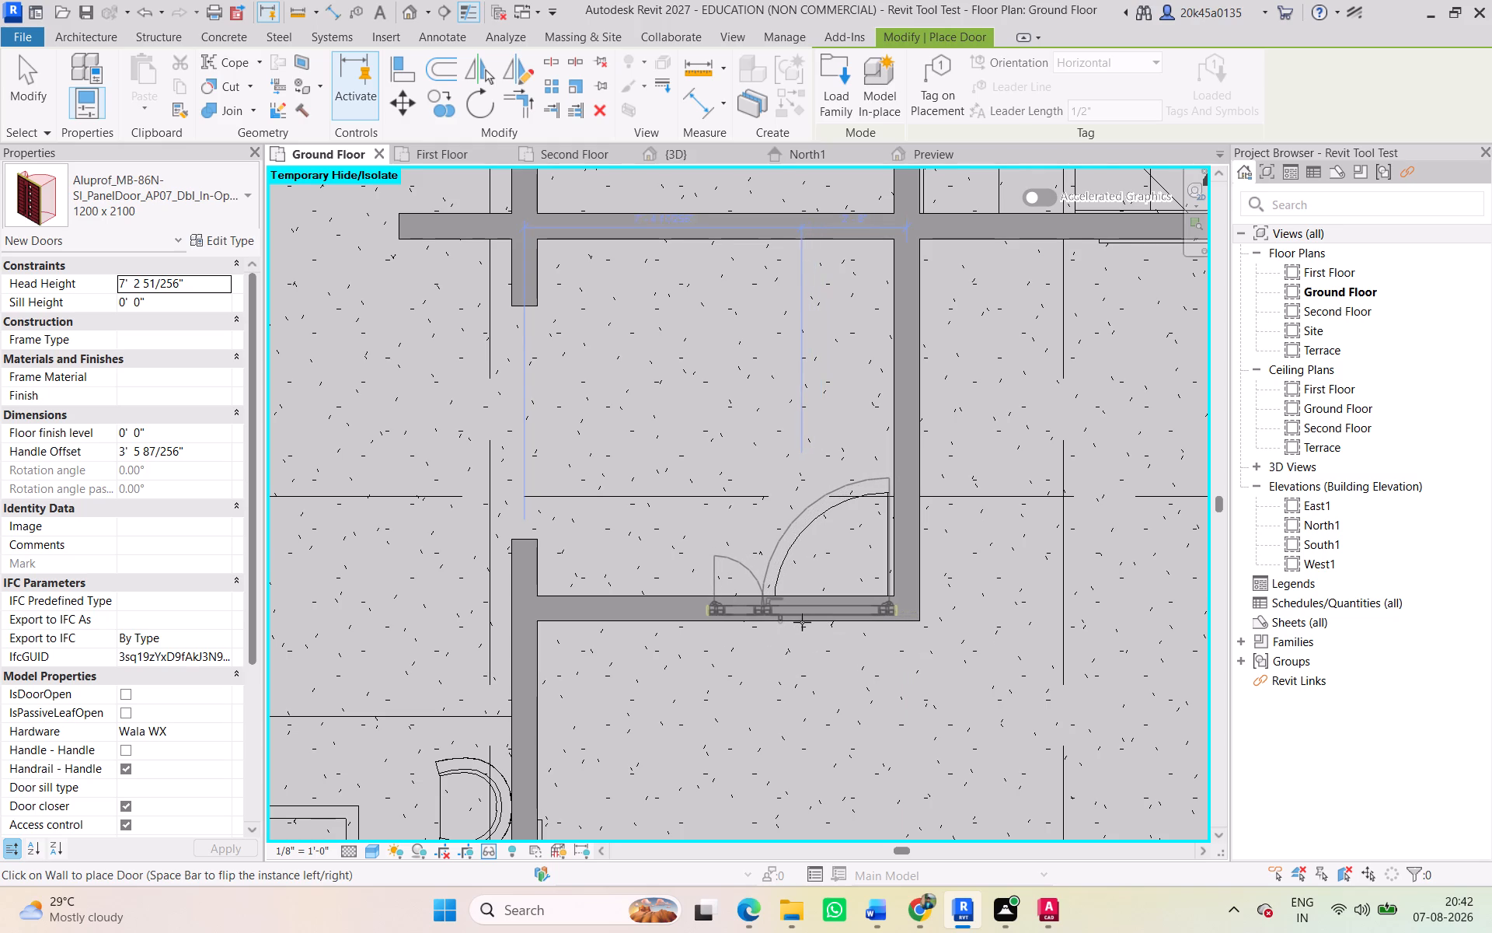
key("space")
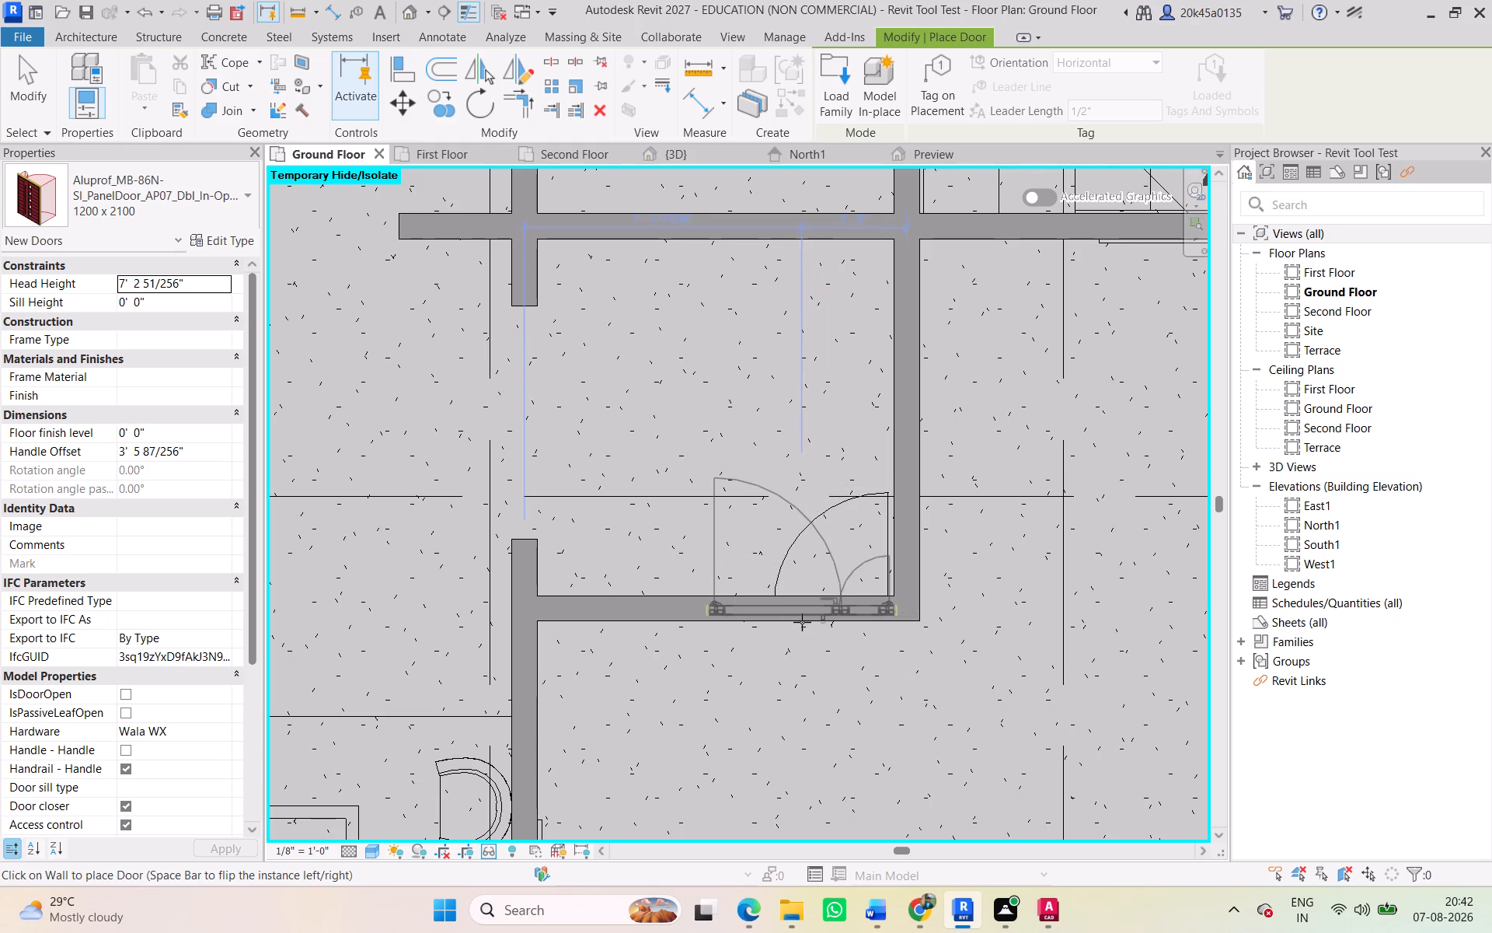
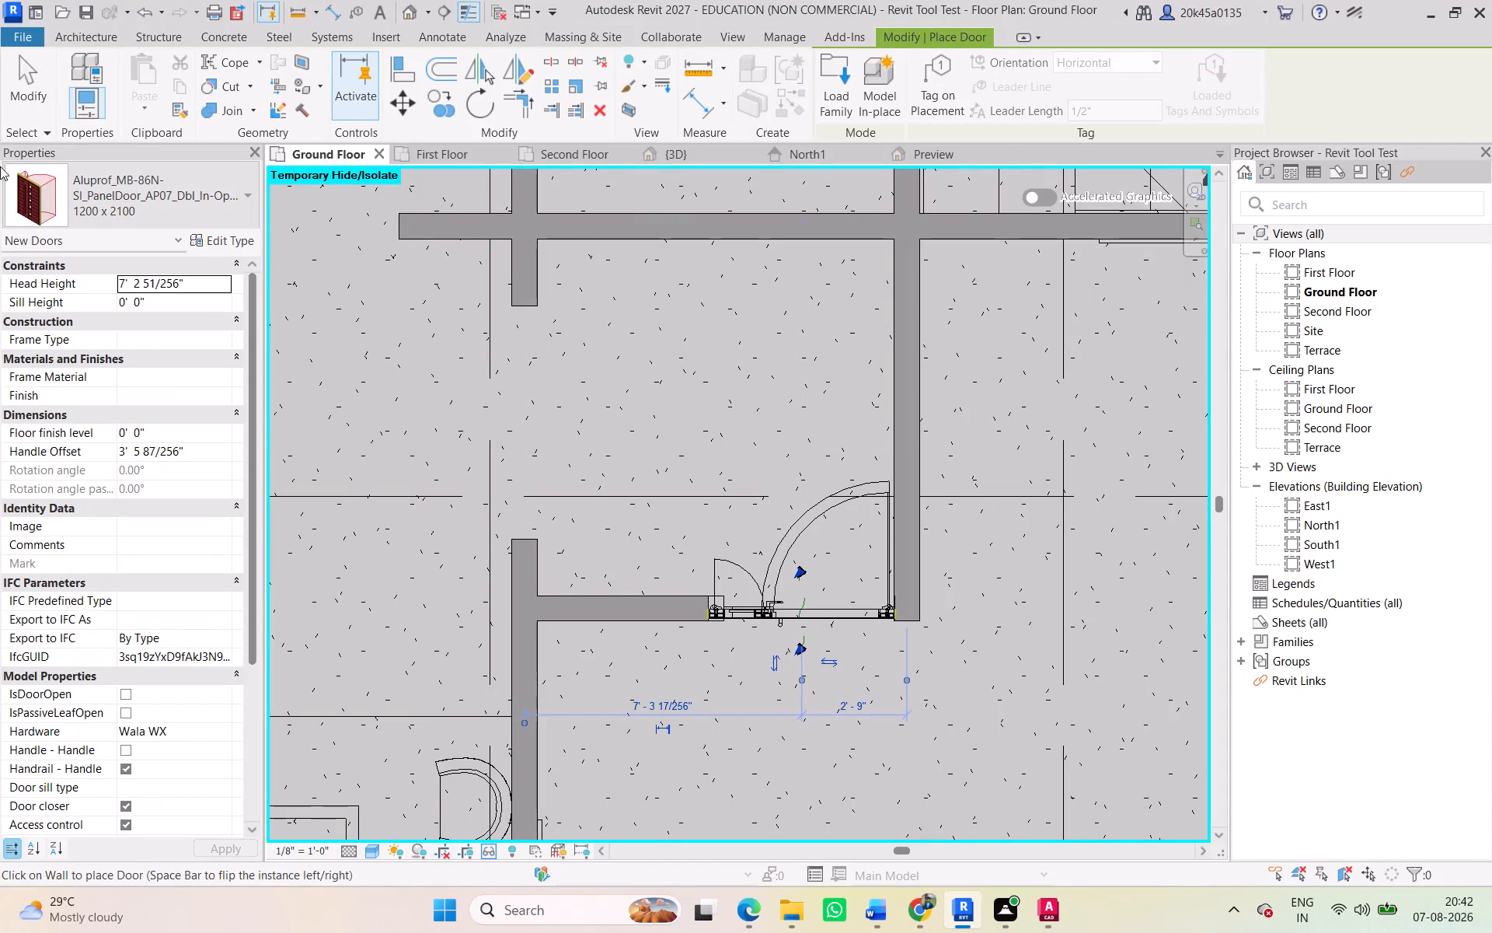
End door placement, review the whole Ground Floor plan and switch to the reference drawing to compare the remaining openings.
left_click(21, 72)
scroll(842, 548, "down", 3)
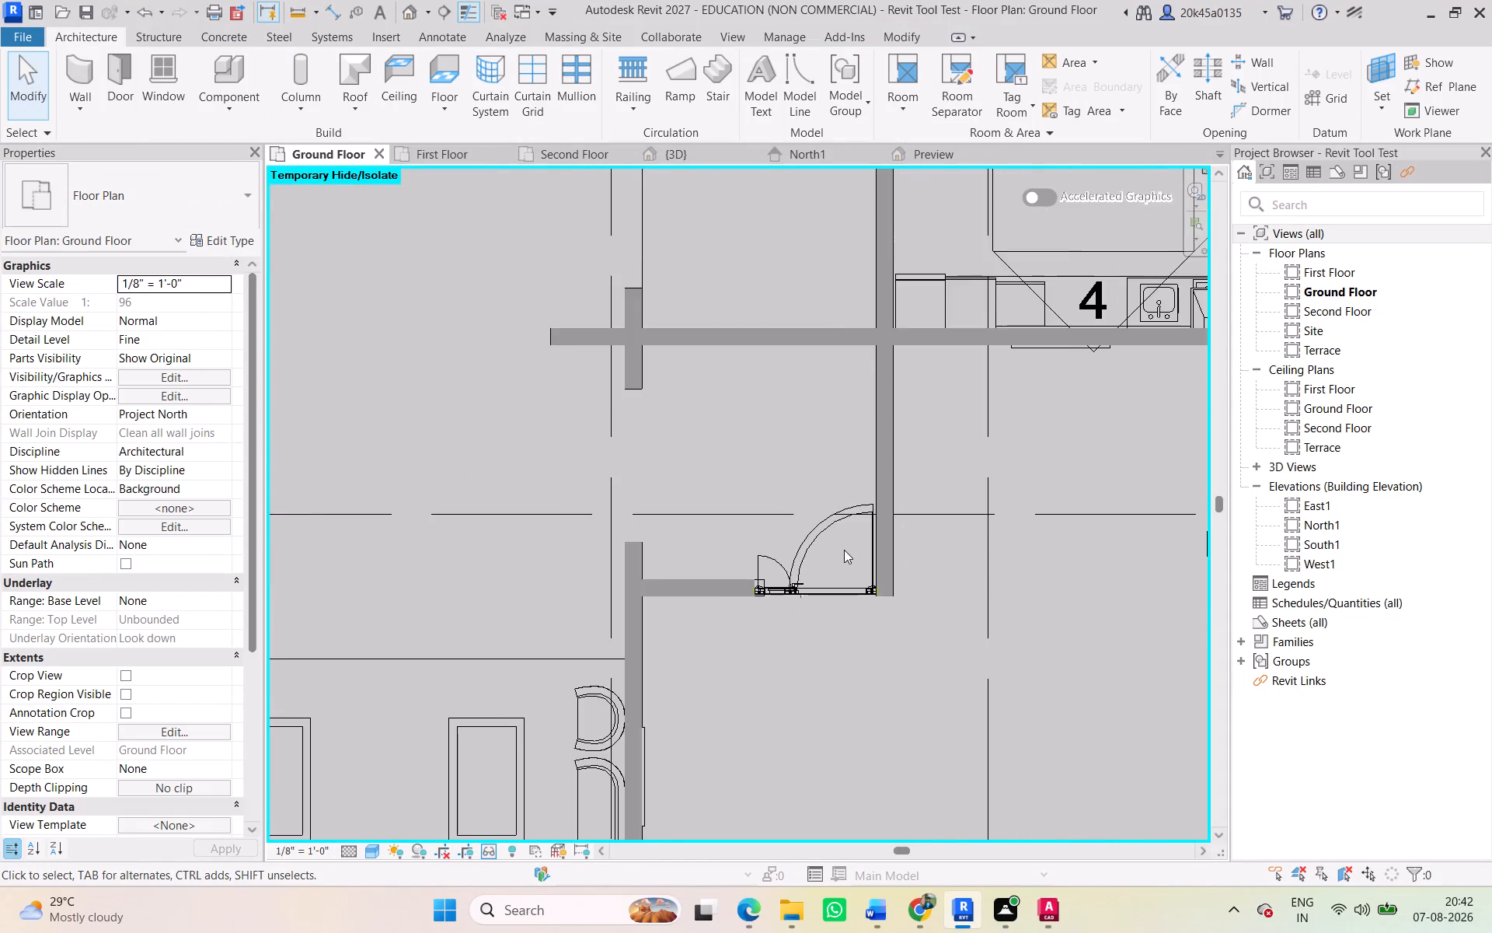
scroll(844, 544, "down", 7)
middle_click_drag(844, 536, 915, 547)
key("alt+Tab")
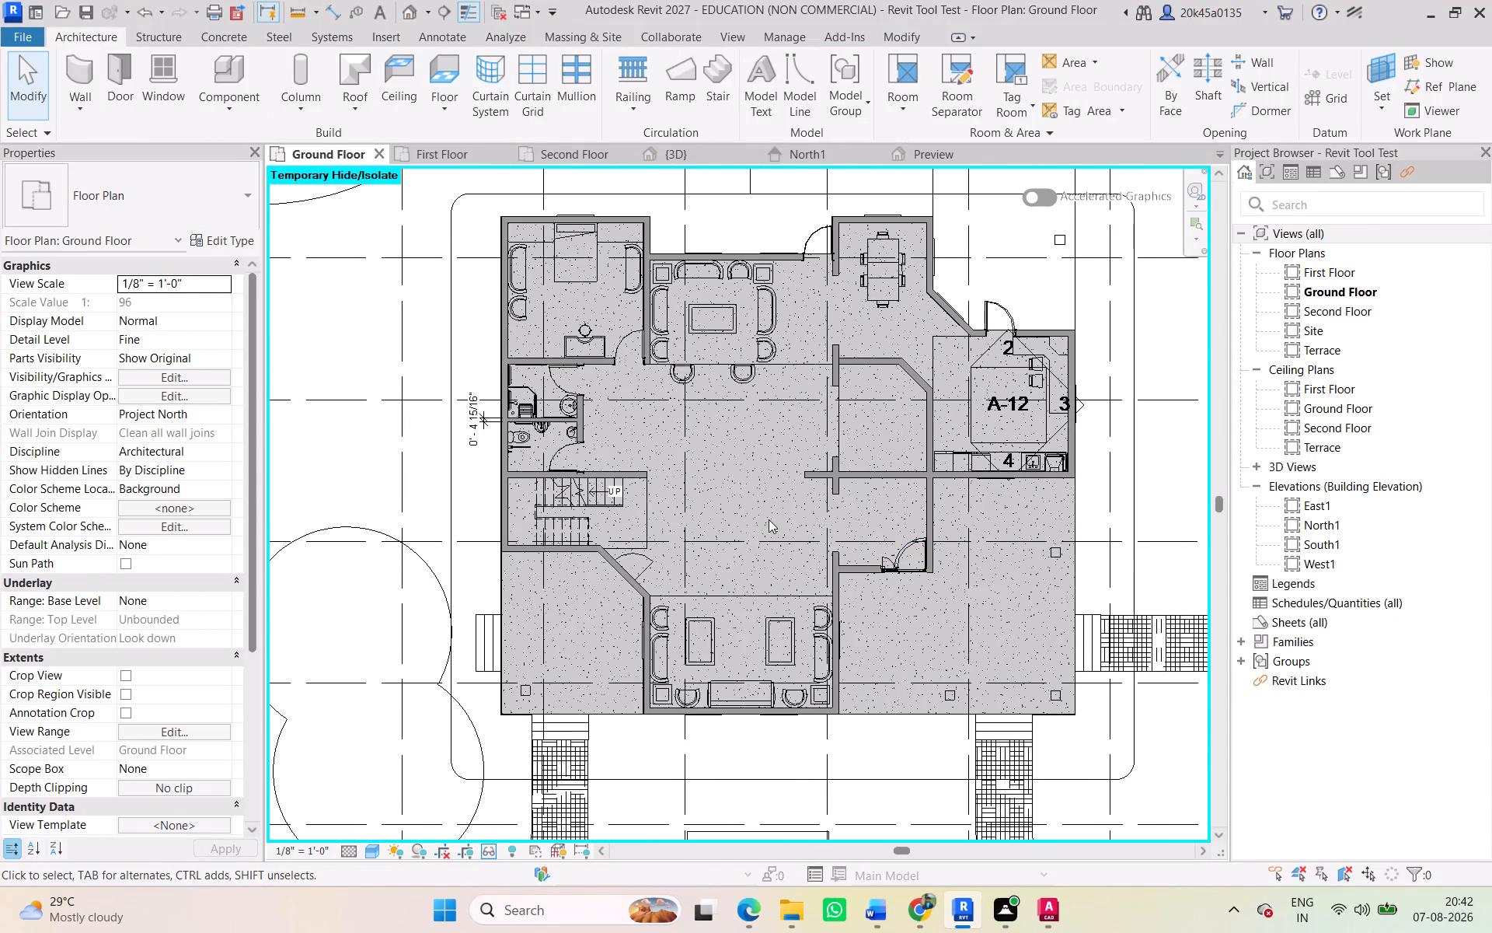
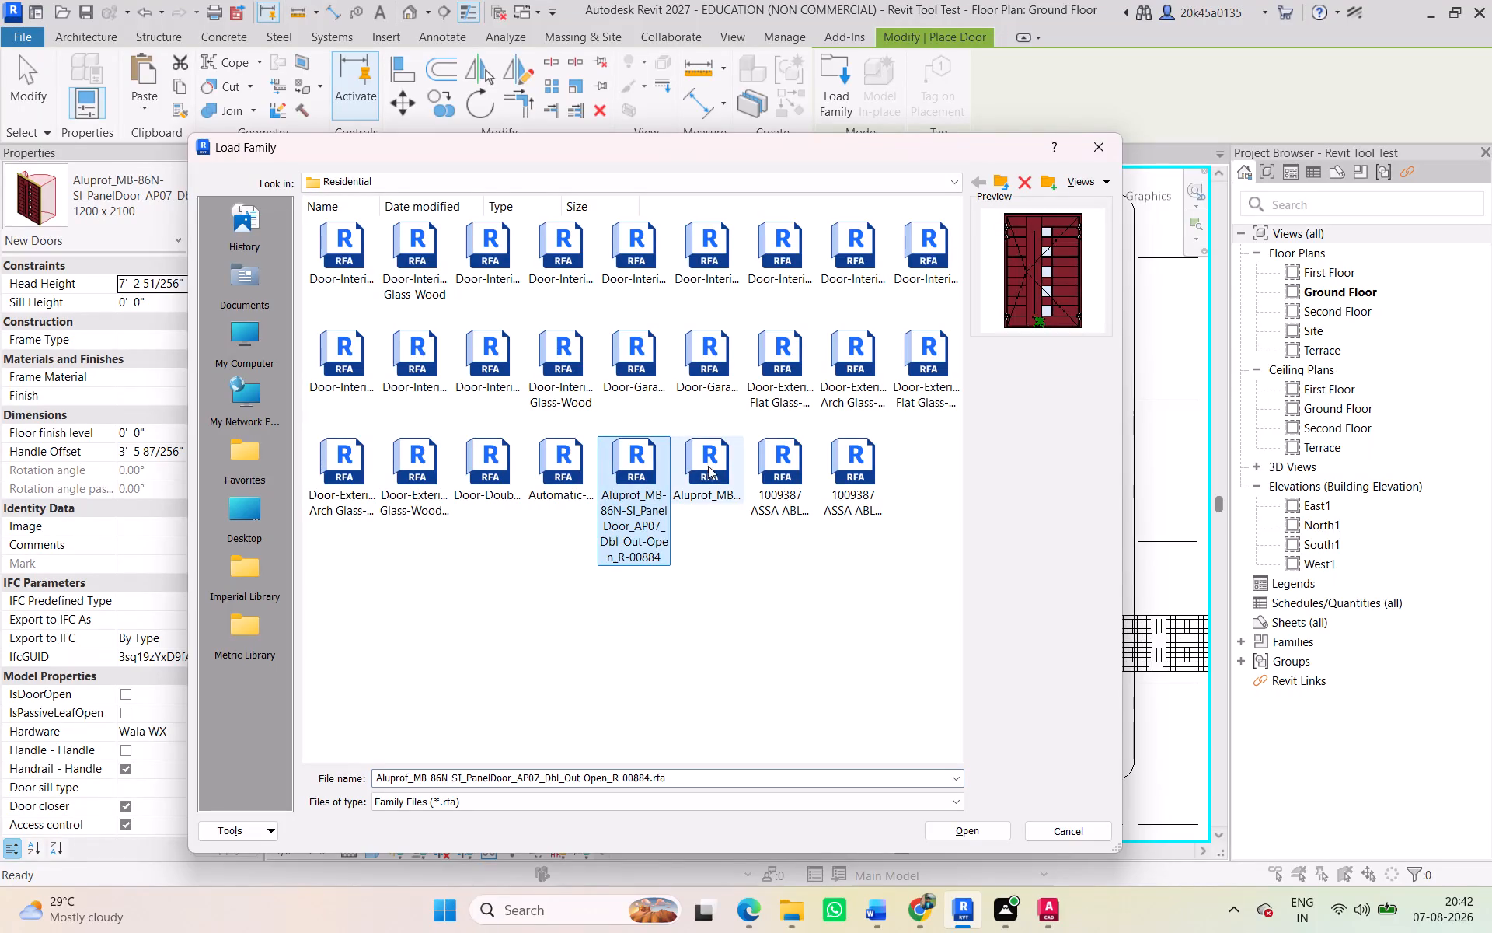
Examine the previews of the exterior, interior and Aluprof door families in the Residential library folder.
left_click(710, 465)
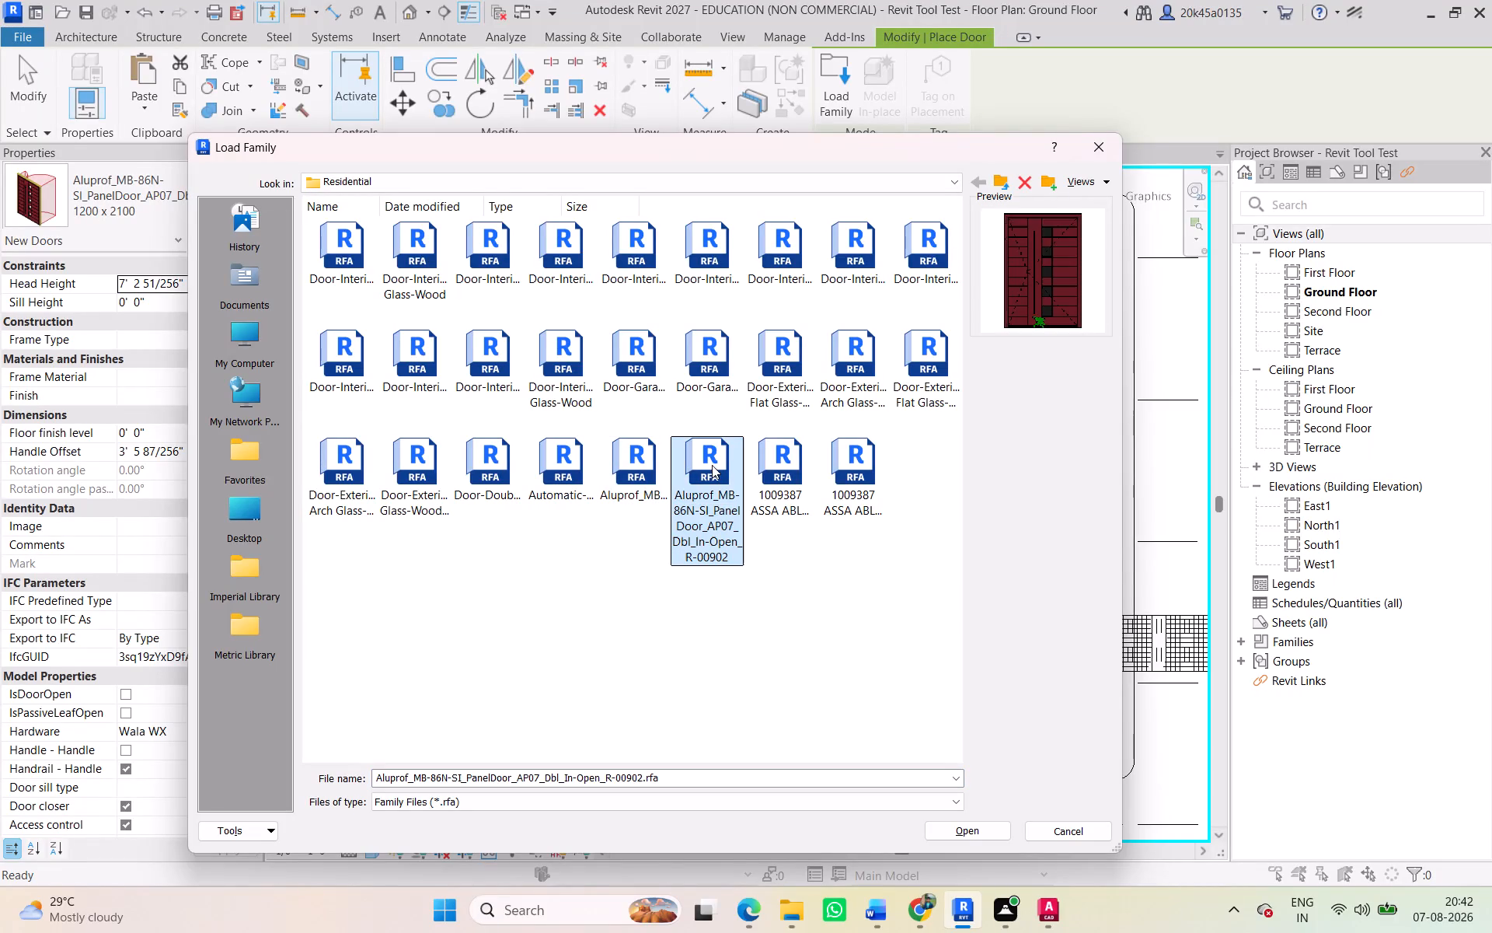
key("Left")
key("Left")
key("Left")
key("Left")
key("Left")
key("Left")
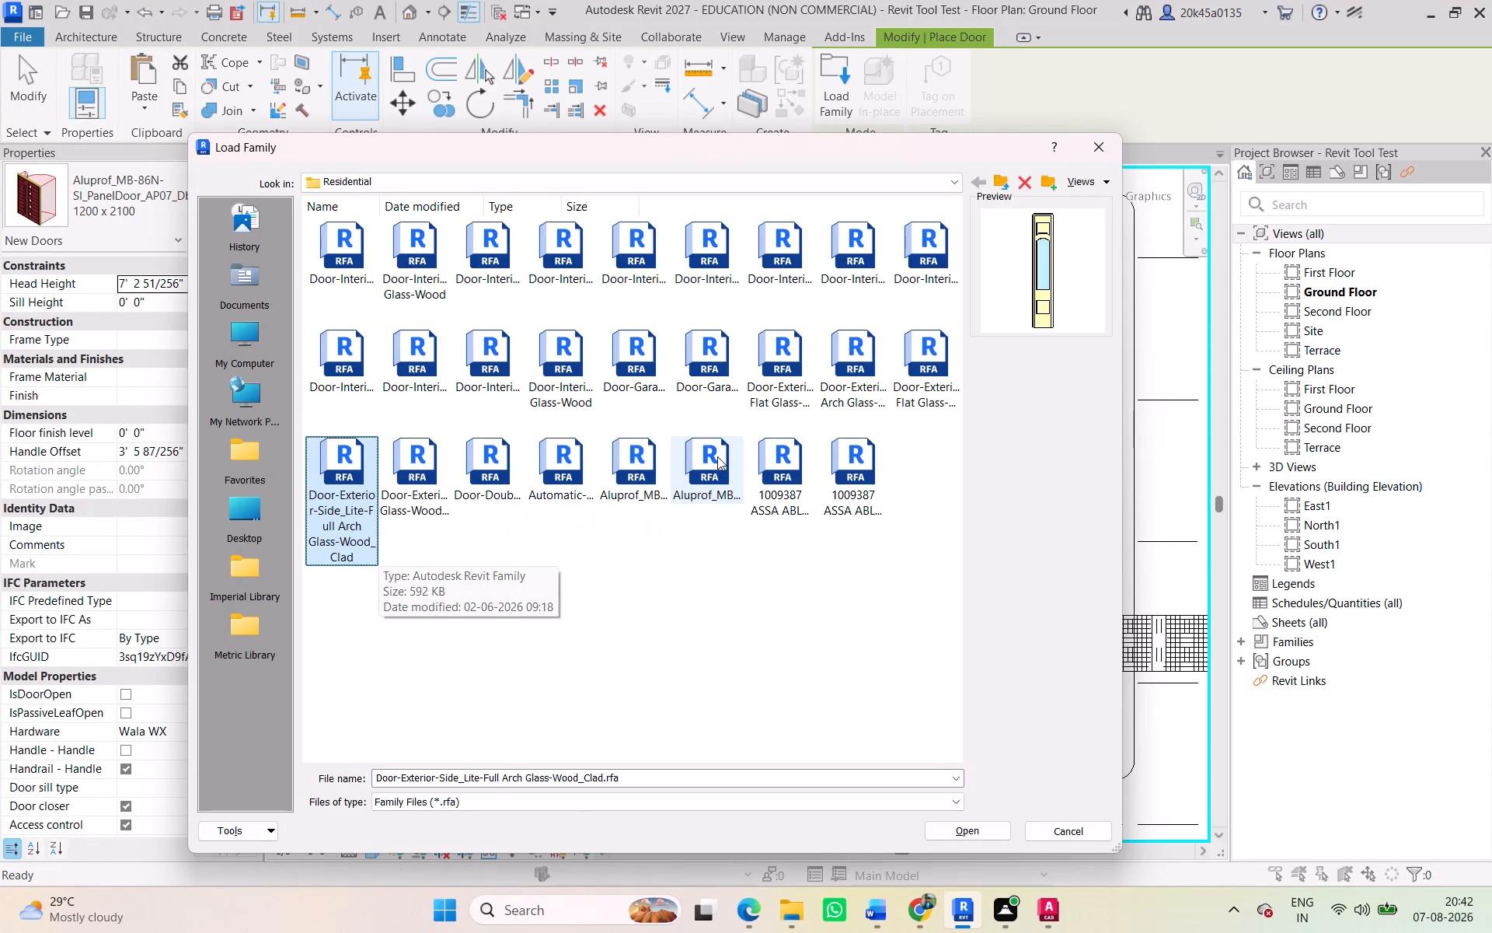
key("Up")
key("Right")
key("Right")
key("Right")
key("Right")
key("Right")
key("Right")
key("Right")
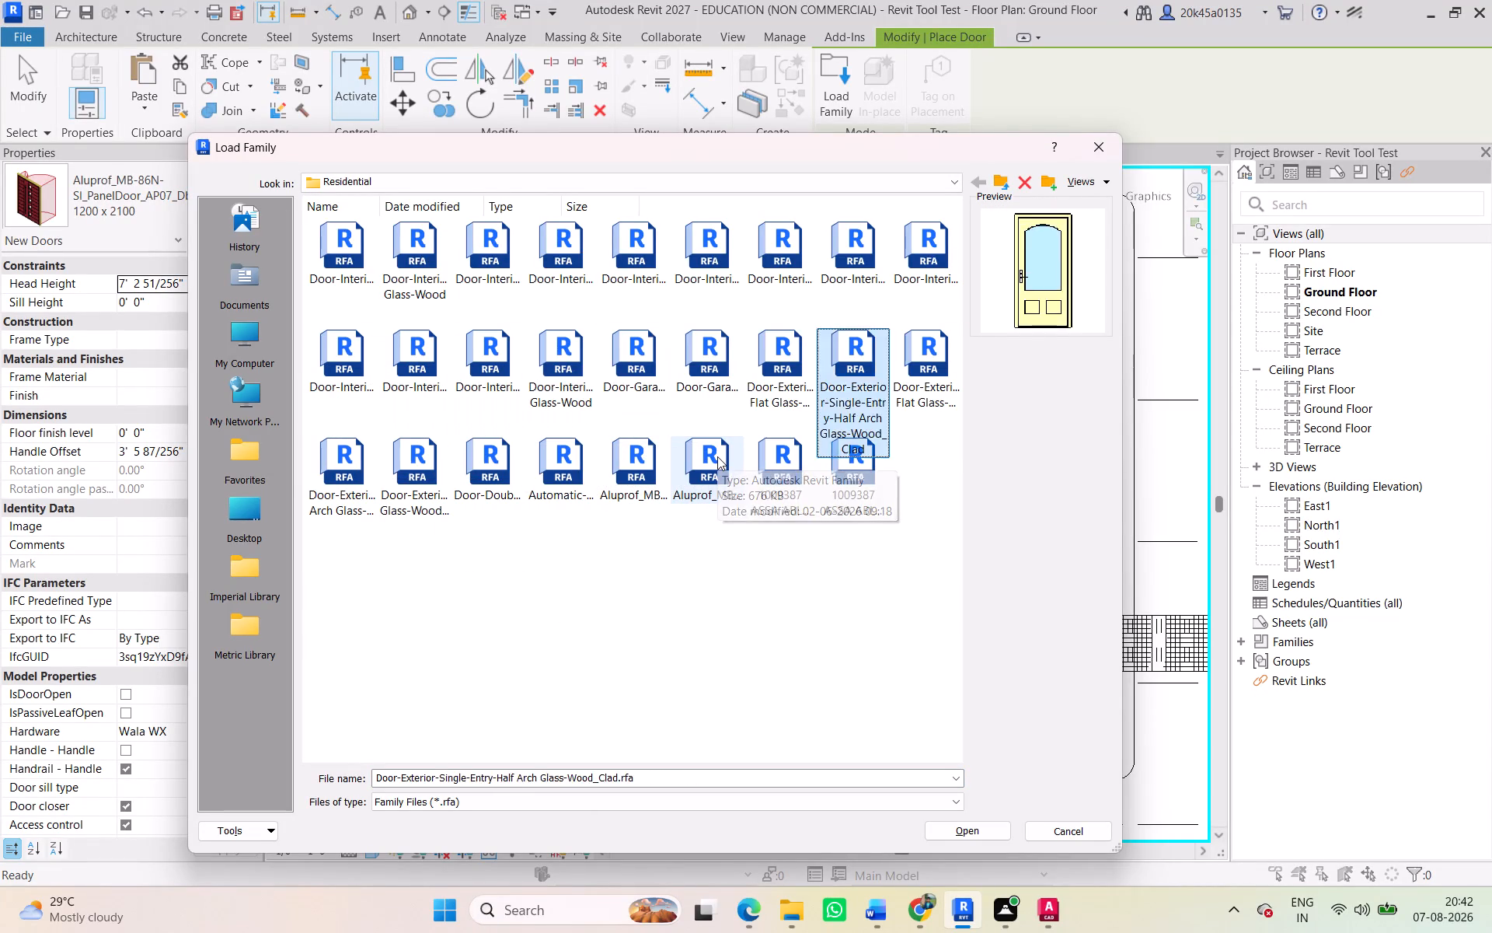
key("Right")
key("Up")
key("Left")
key("Left")
key("Left")
key("Left")
key("Left")
key("Left")
key("Left")
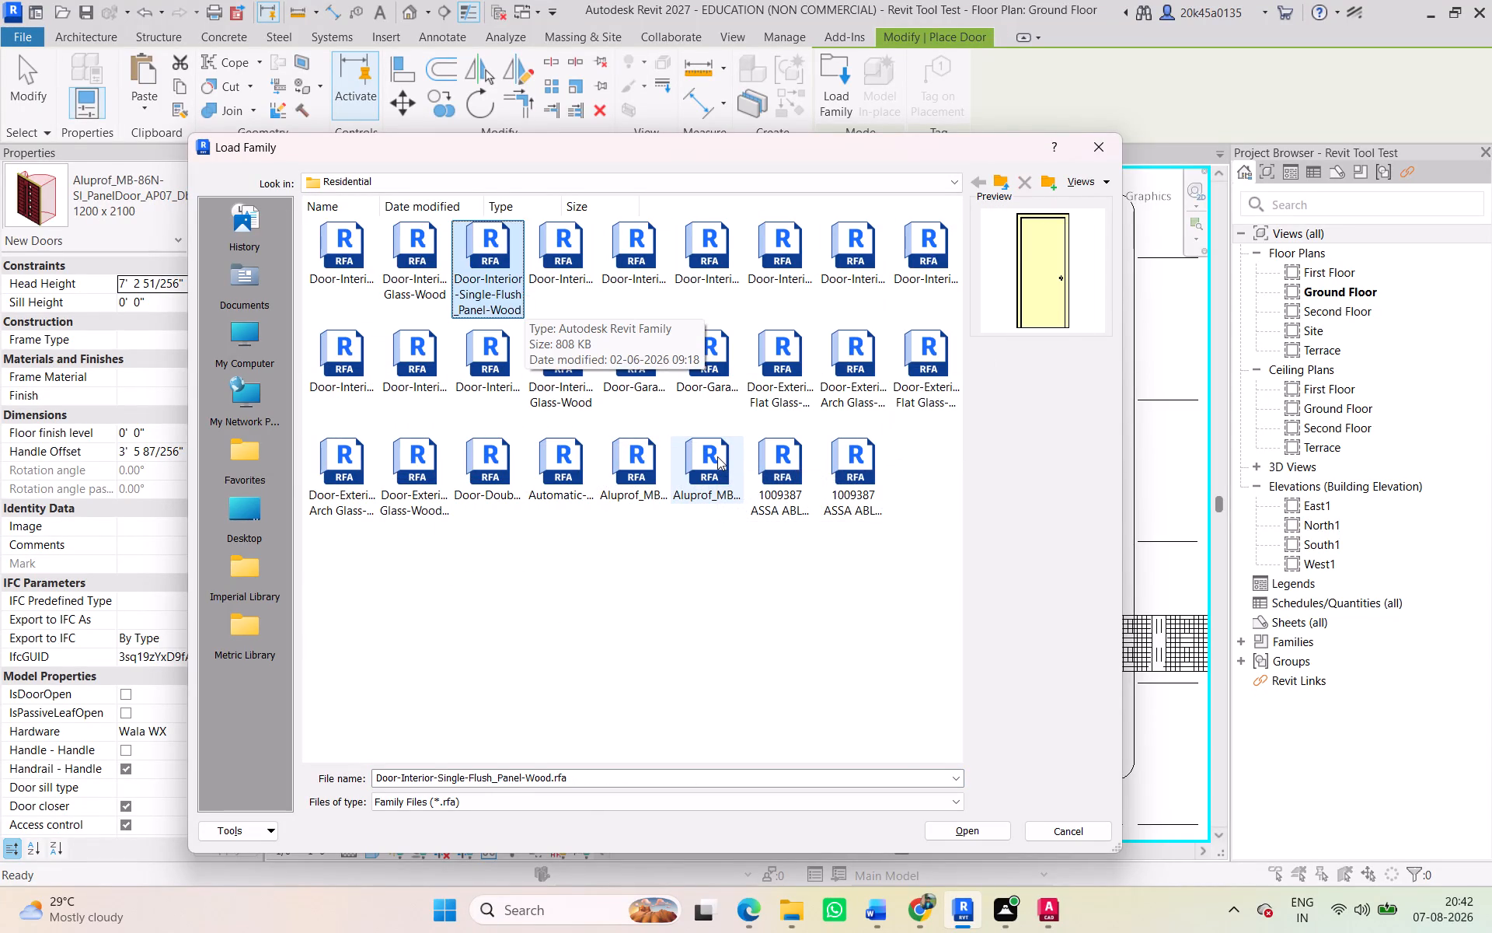
key("Left")
Browse to the door folder inside SHUBHAM CITY in the US family library.
key("BackSpace")
key("BackSpace")
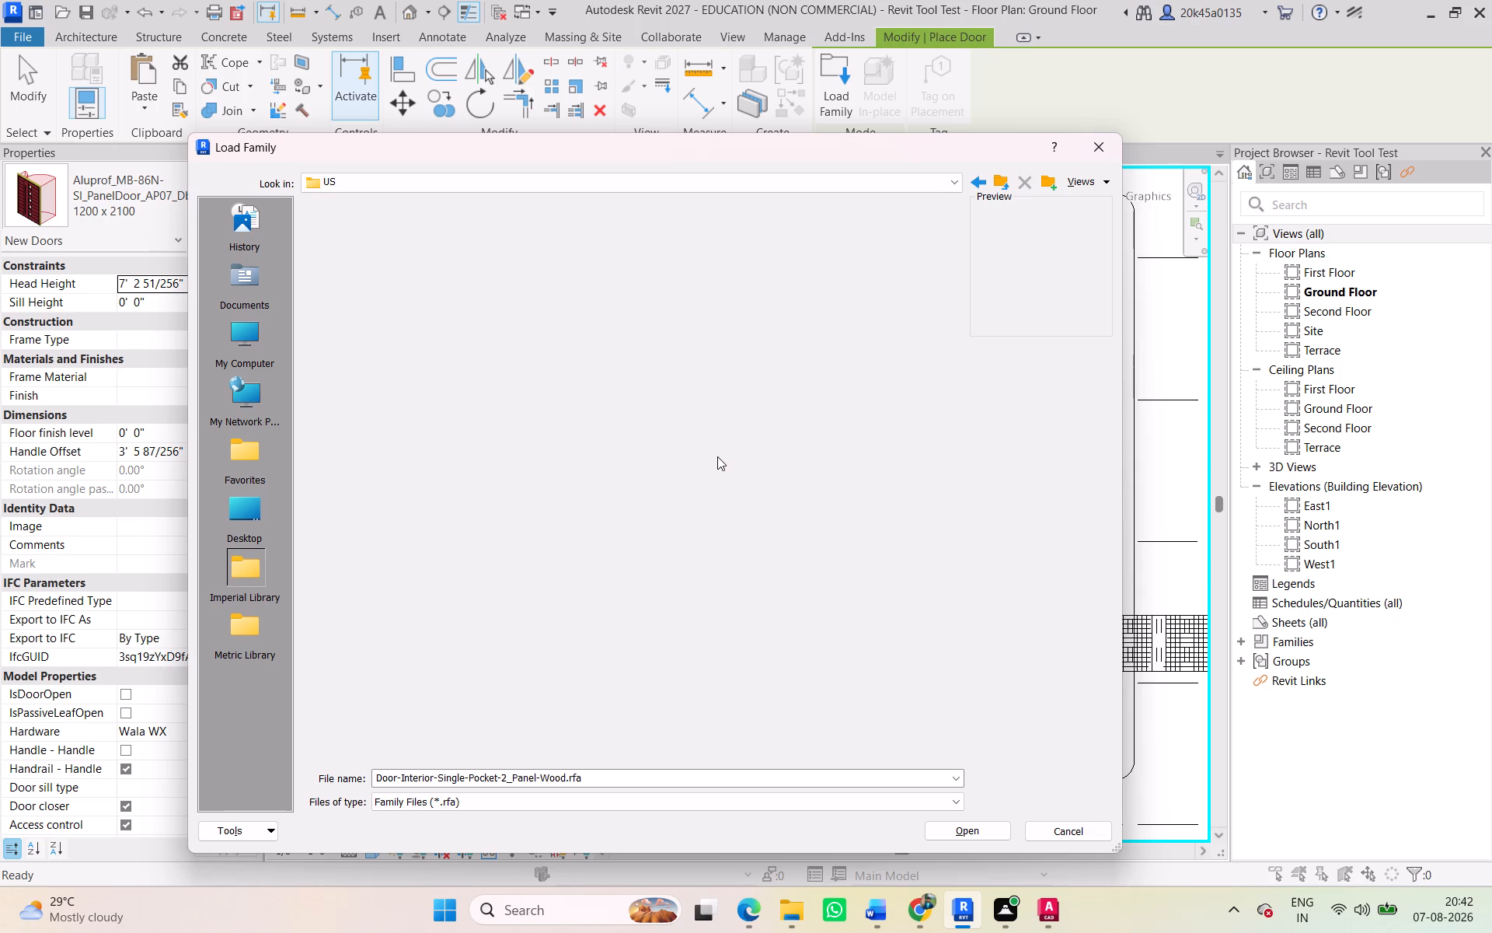
key("s")
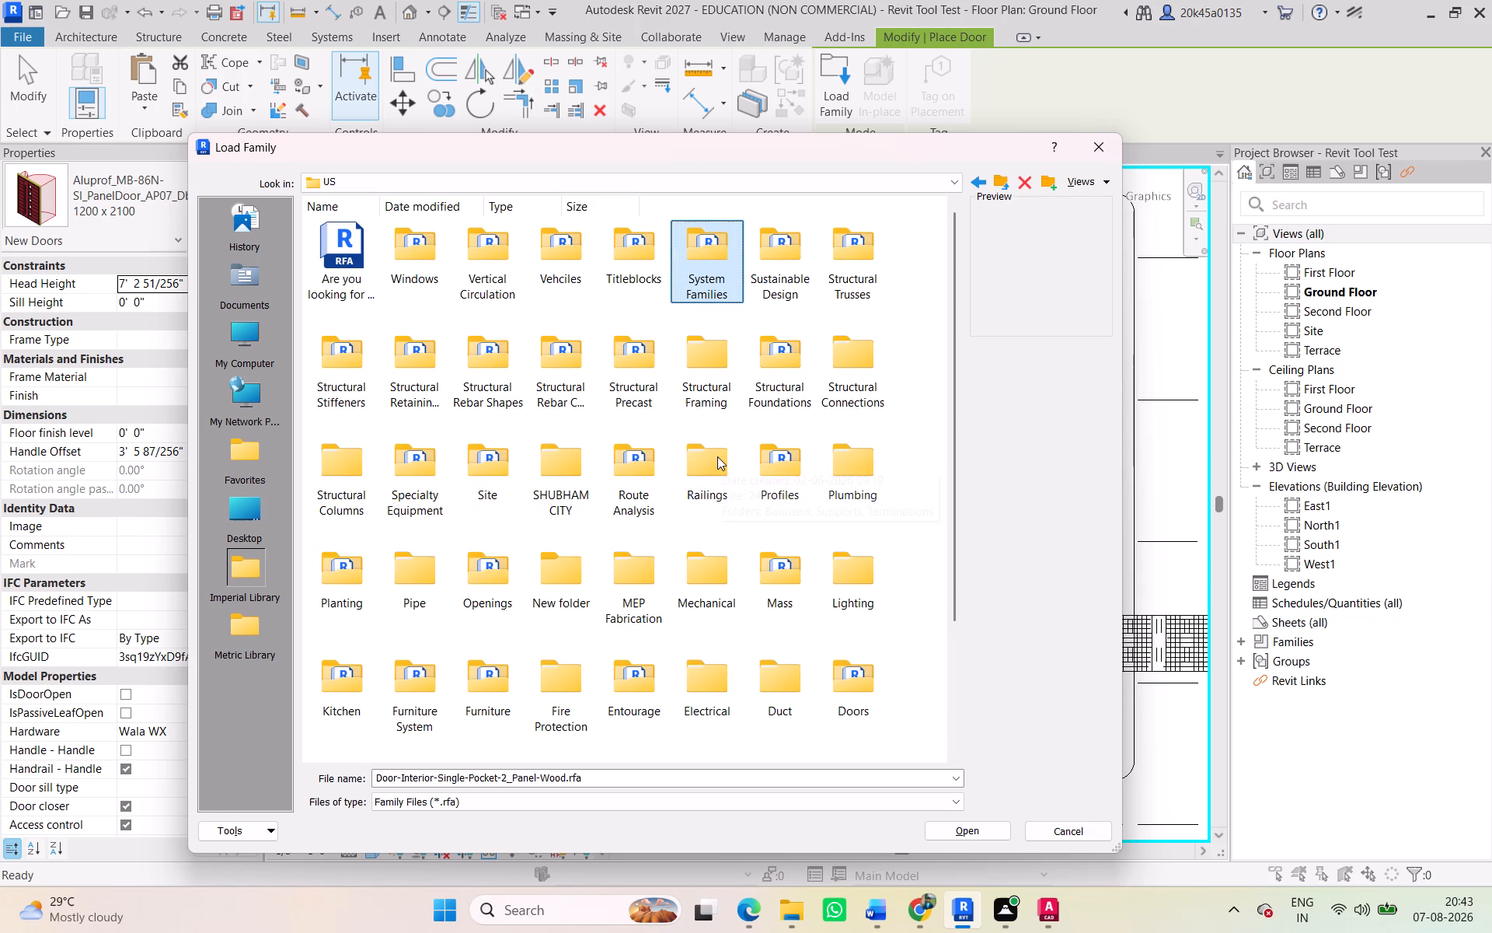
key("Down")
key("Down")
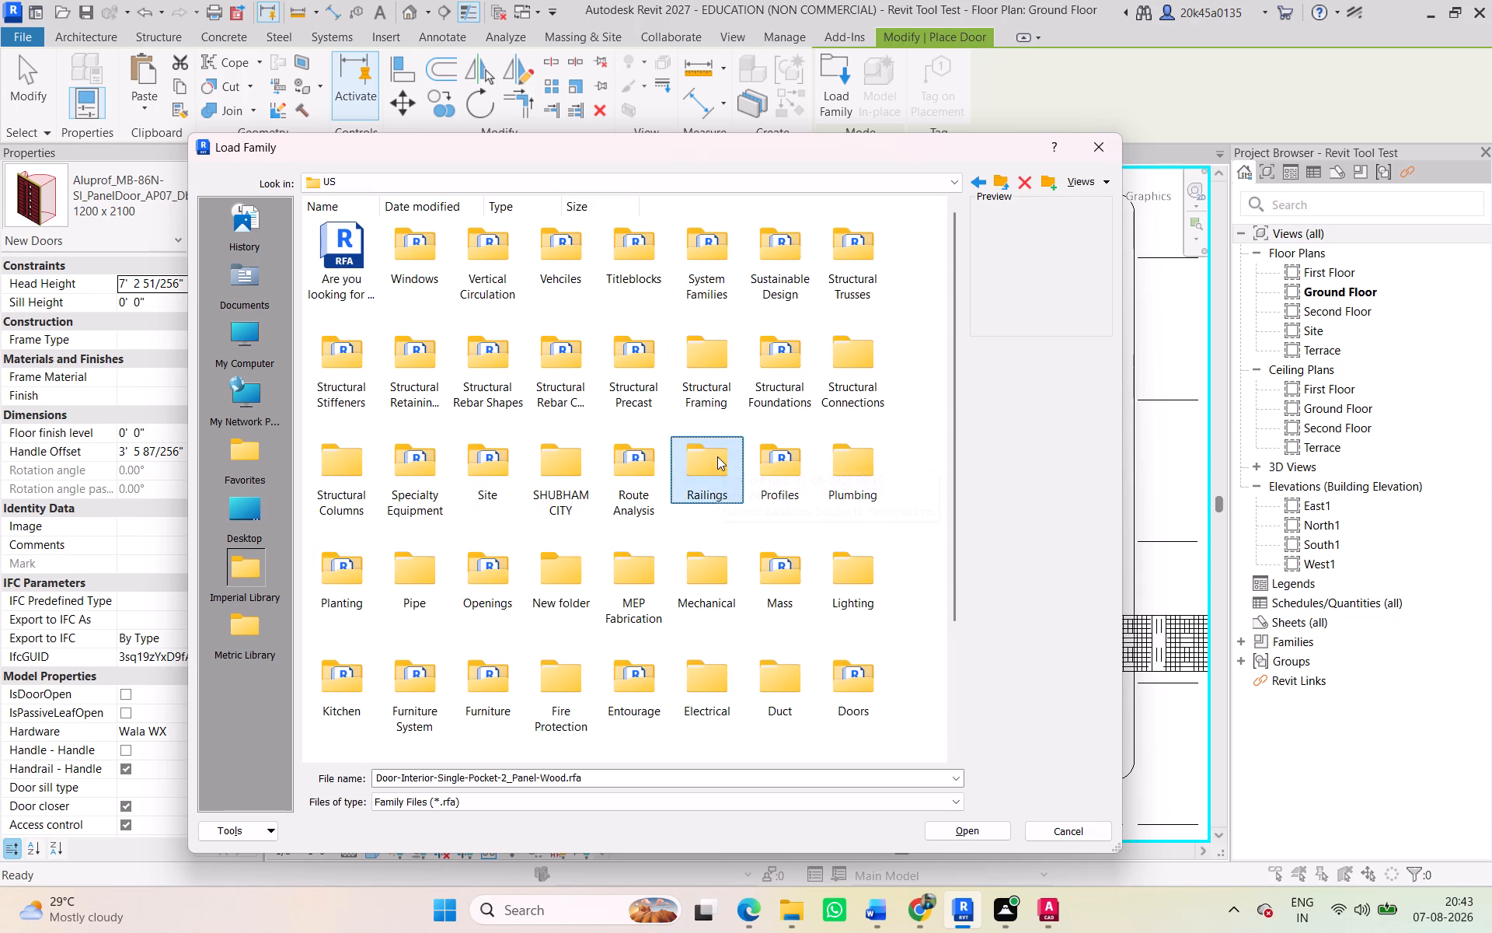
key("Left")
key("Left")
key("Return")
key("d")
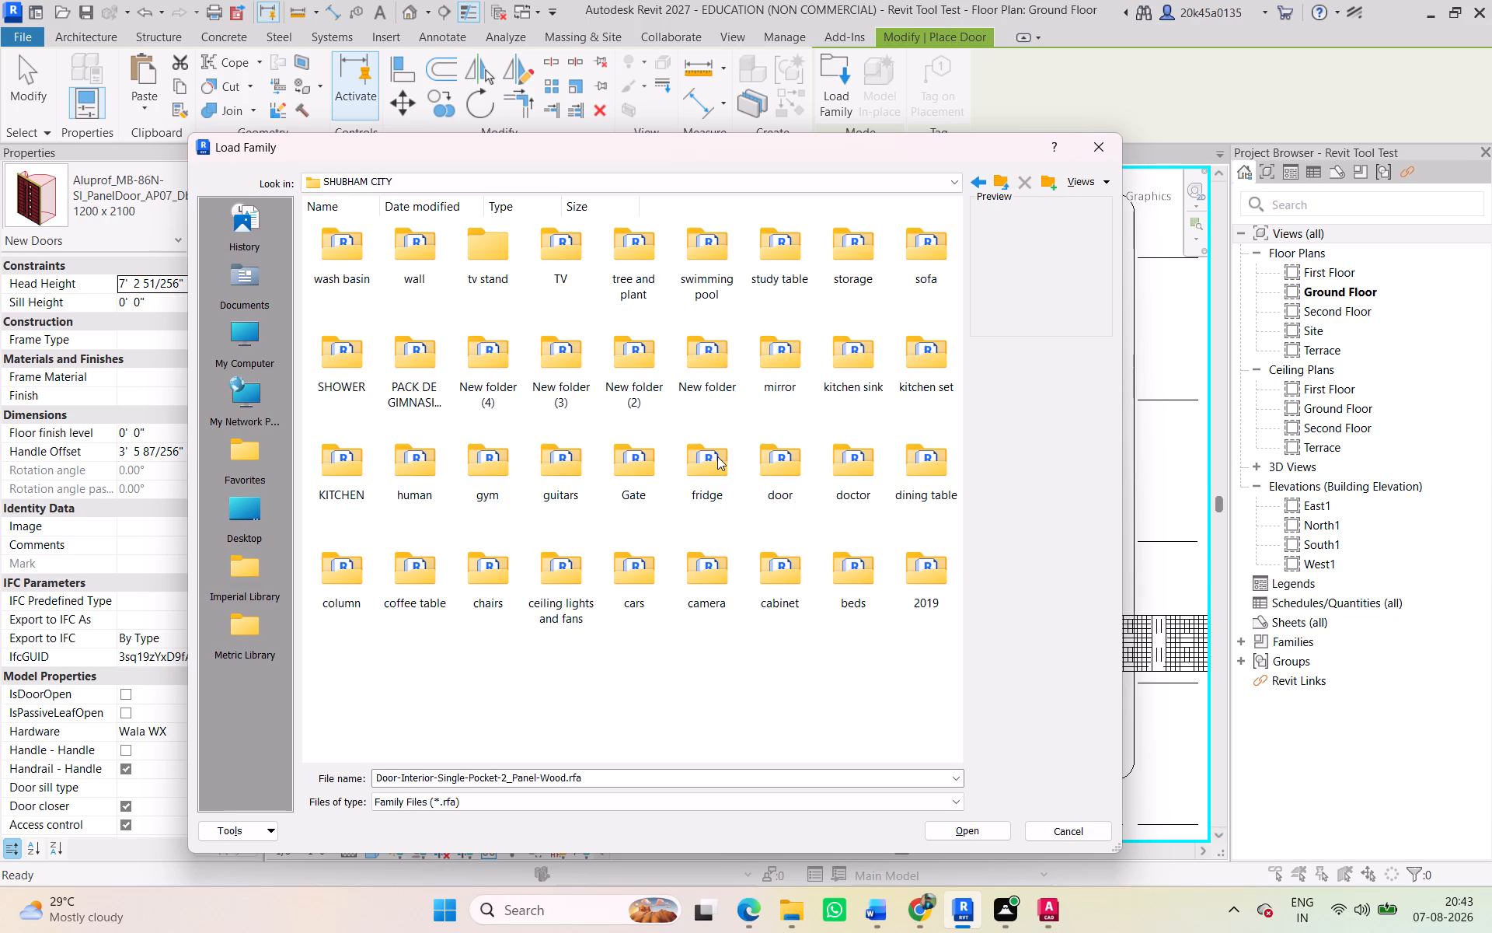
key("Return")
Examine the previews of the main entrance, modern wooden, apartment and other families in the door folder.
key("Down")
key("Up")
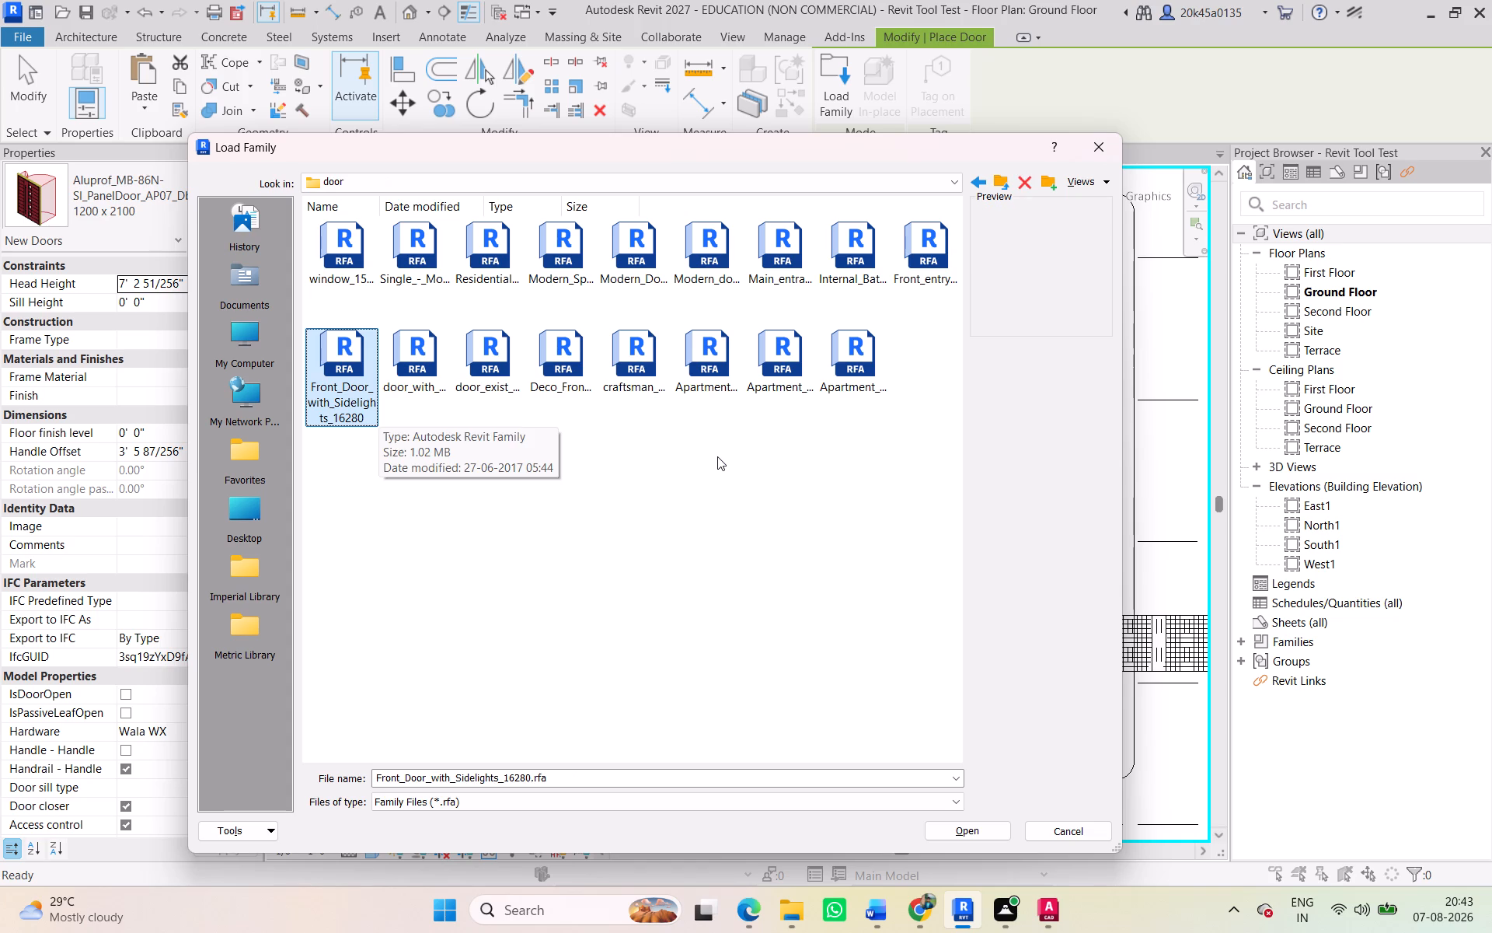
key("Right")
key("Right")
key("Right")
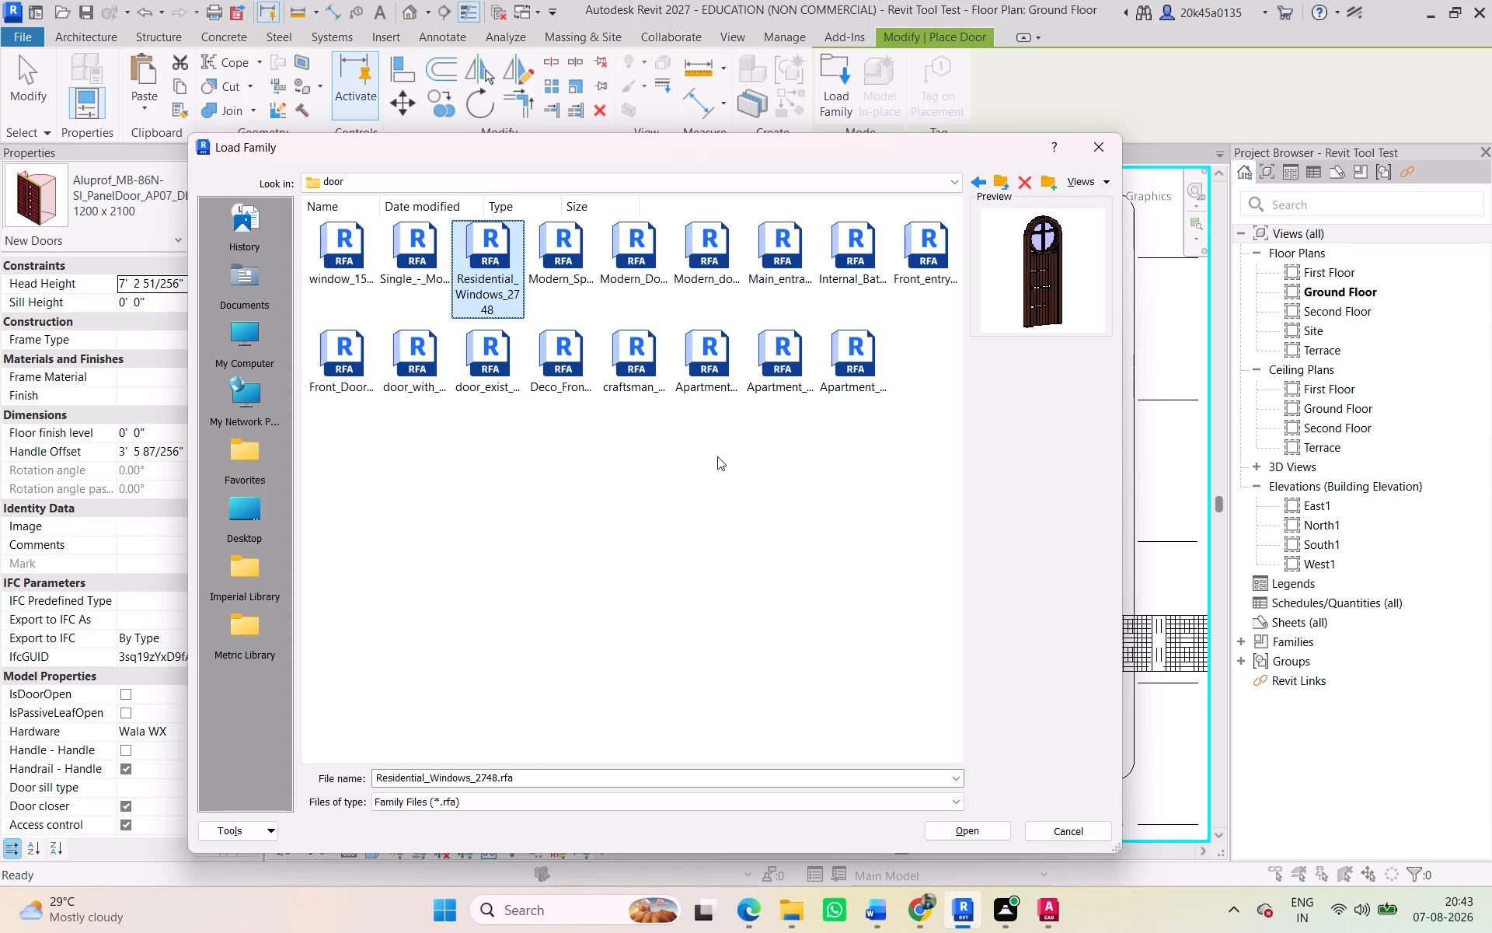
key("Left")
key("Left")
key("Left")
key("Left")
key("Left")
key("Right")
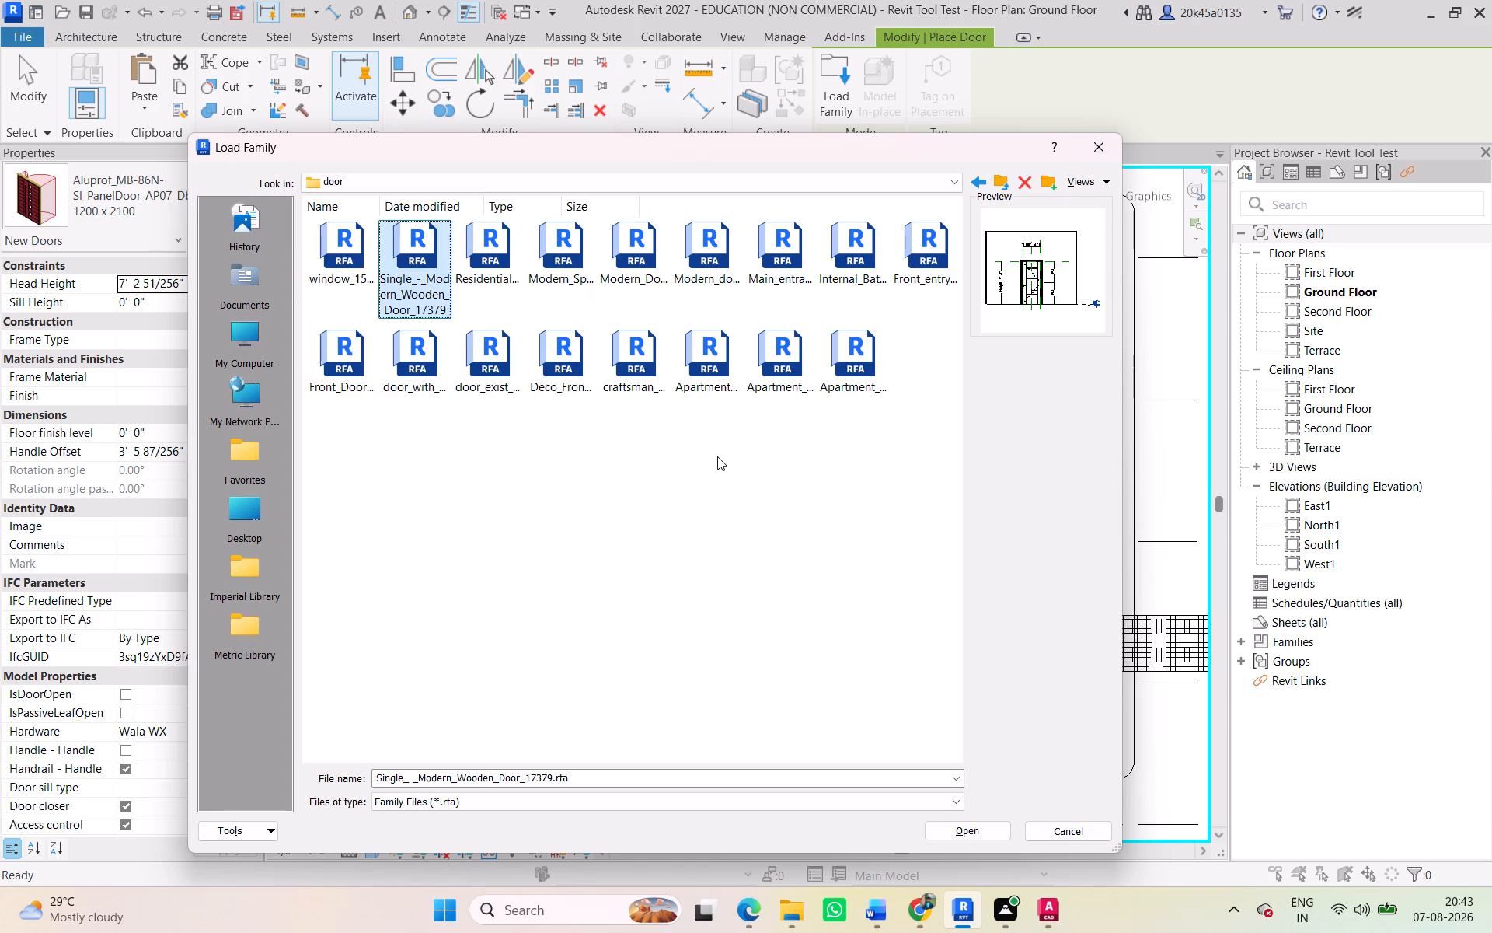
key("Left")
key("Right")
key("Right")
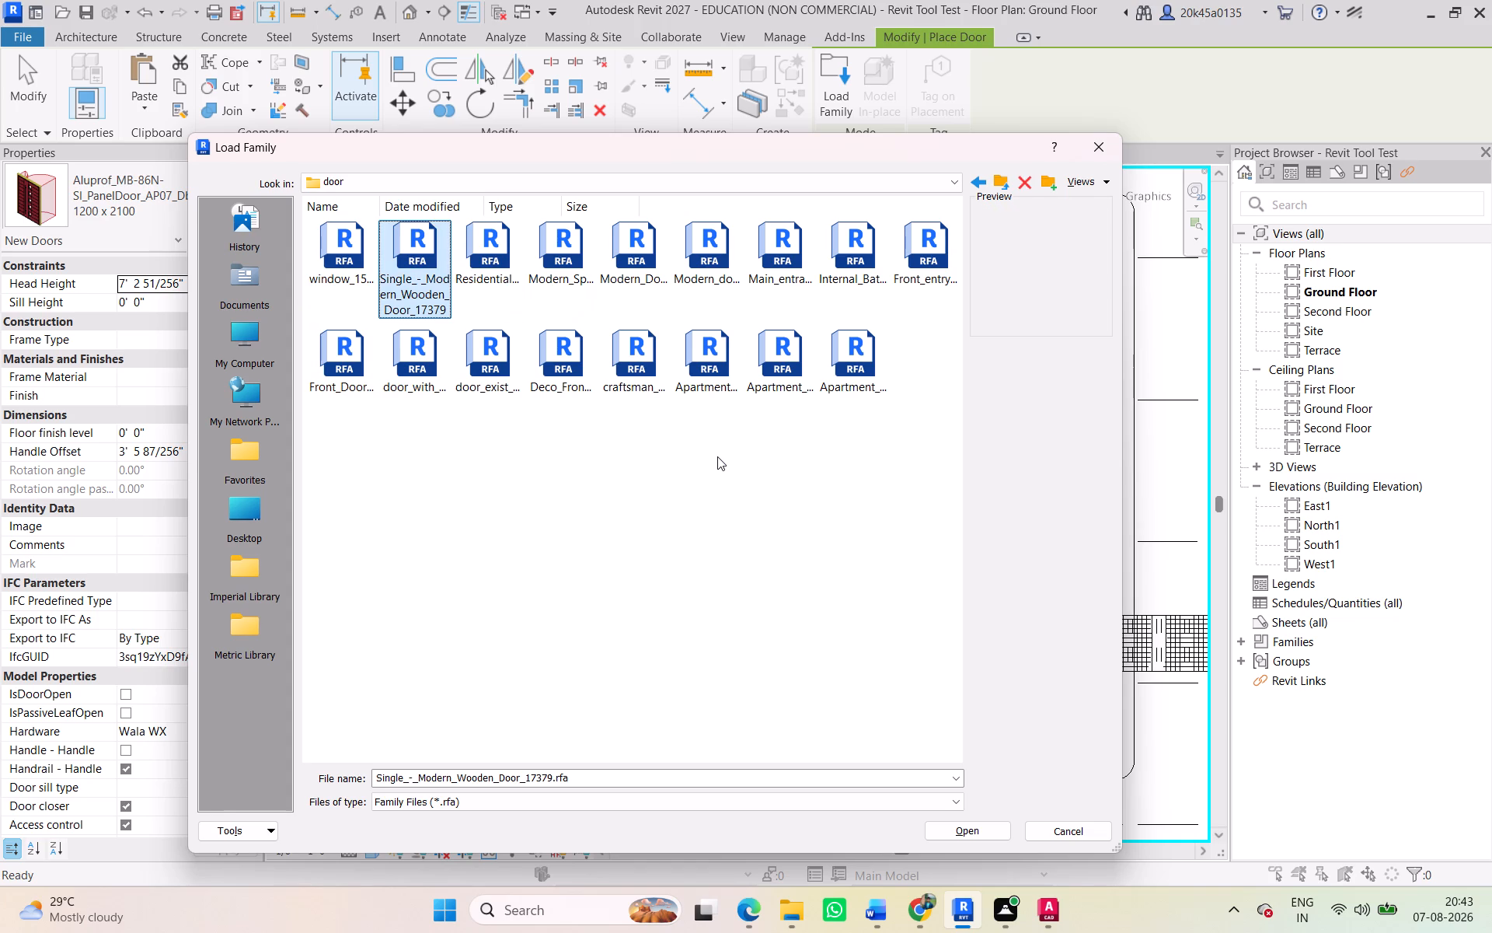
key("Right")
key("Right")
key("Right")
key("Right")
key("Right")
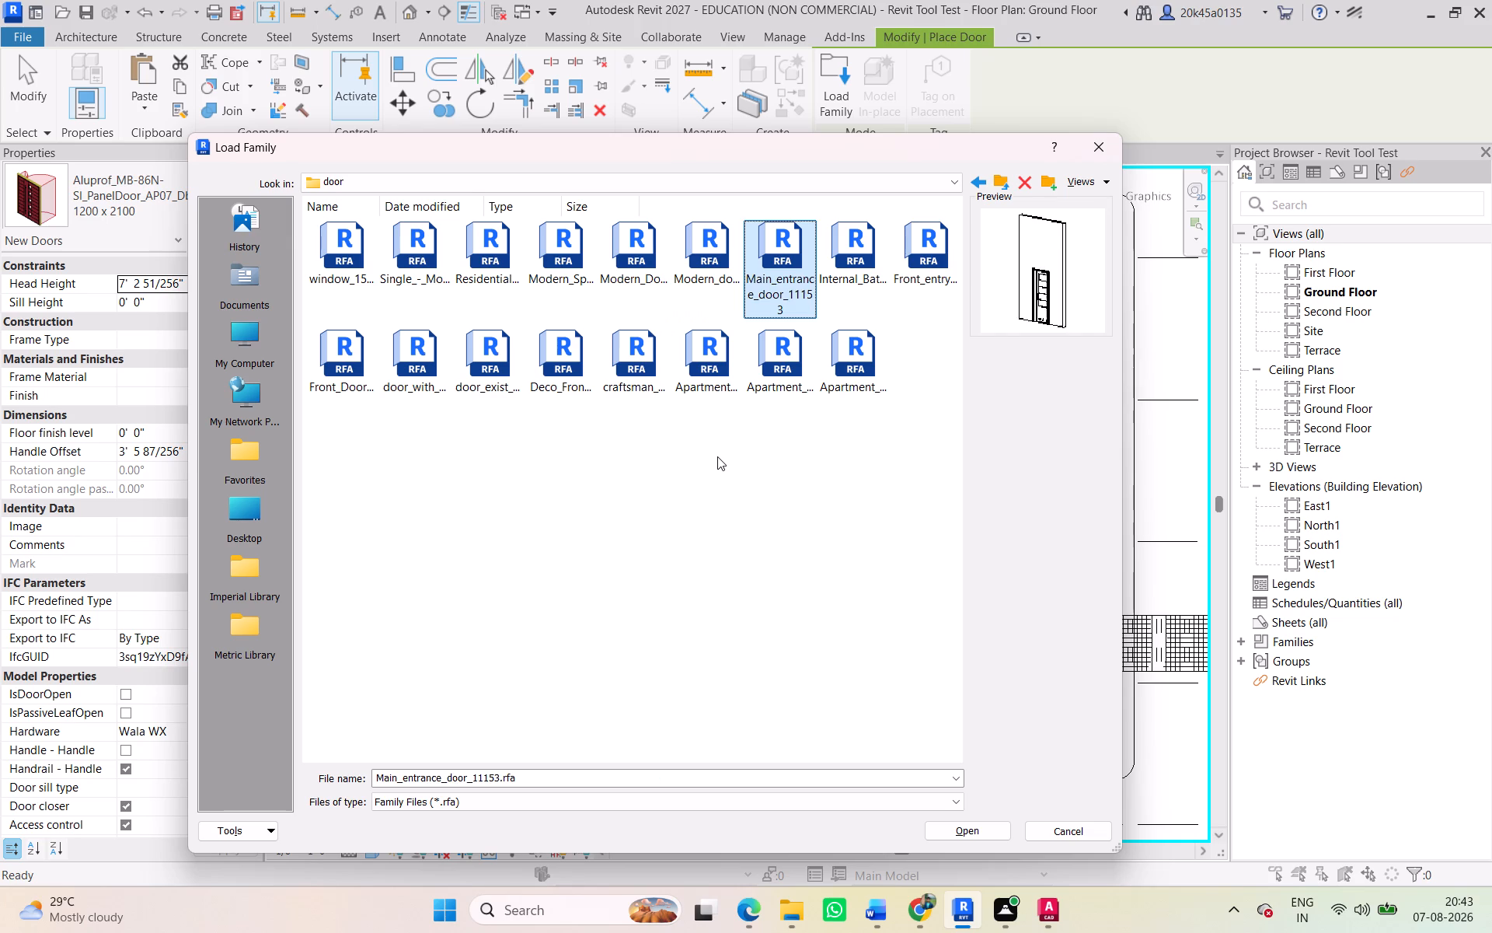
key("Right")
key("Left")
key("Left")
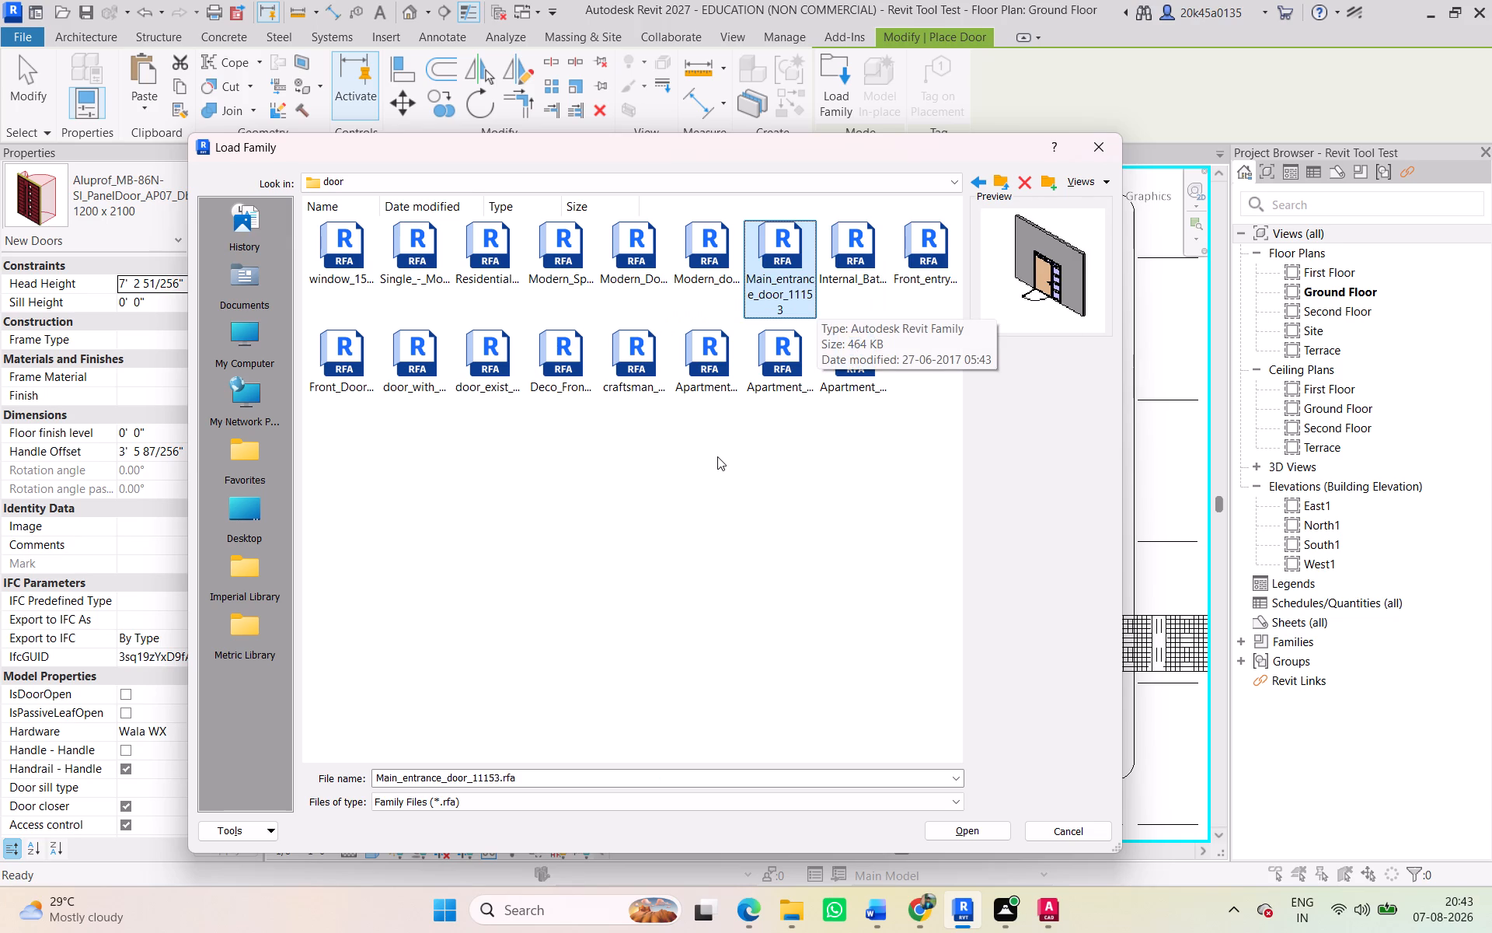
key("Down")
key("Right")
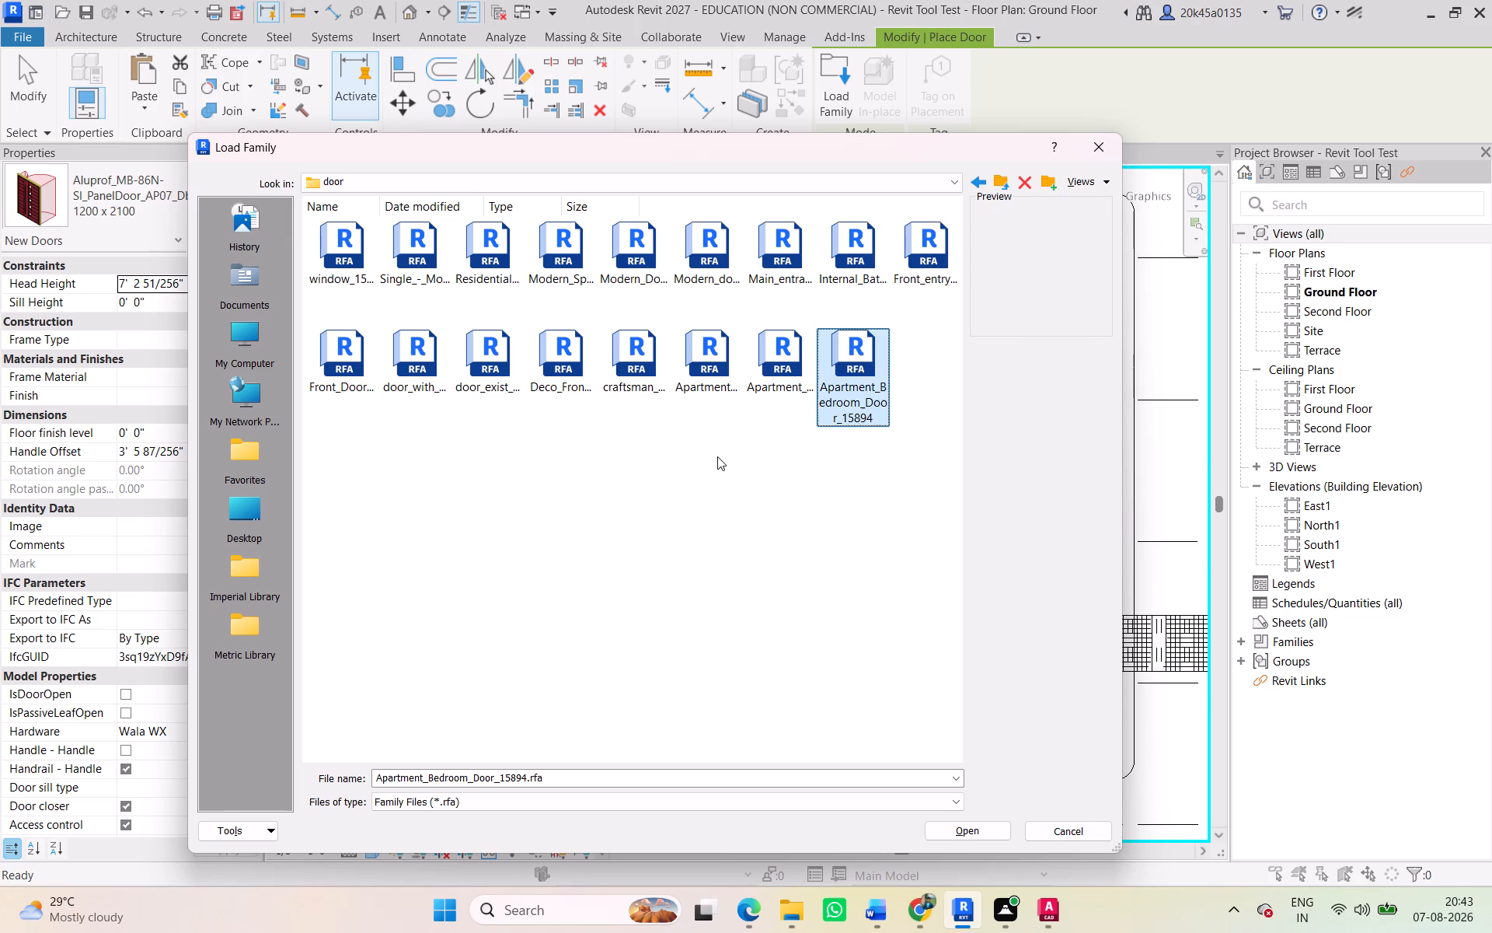
key("Left")
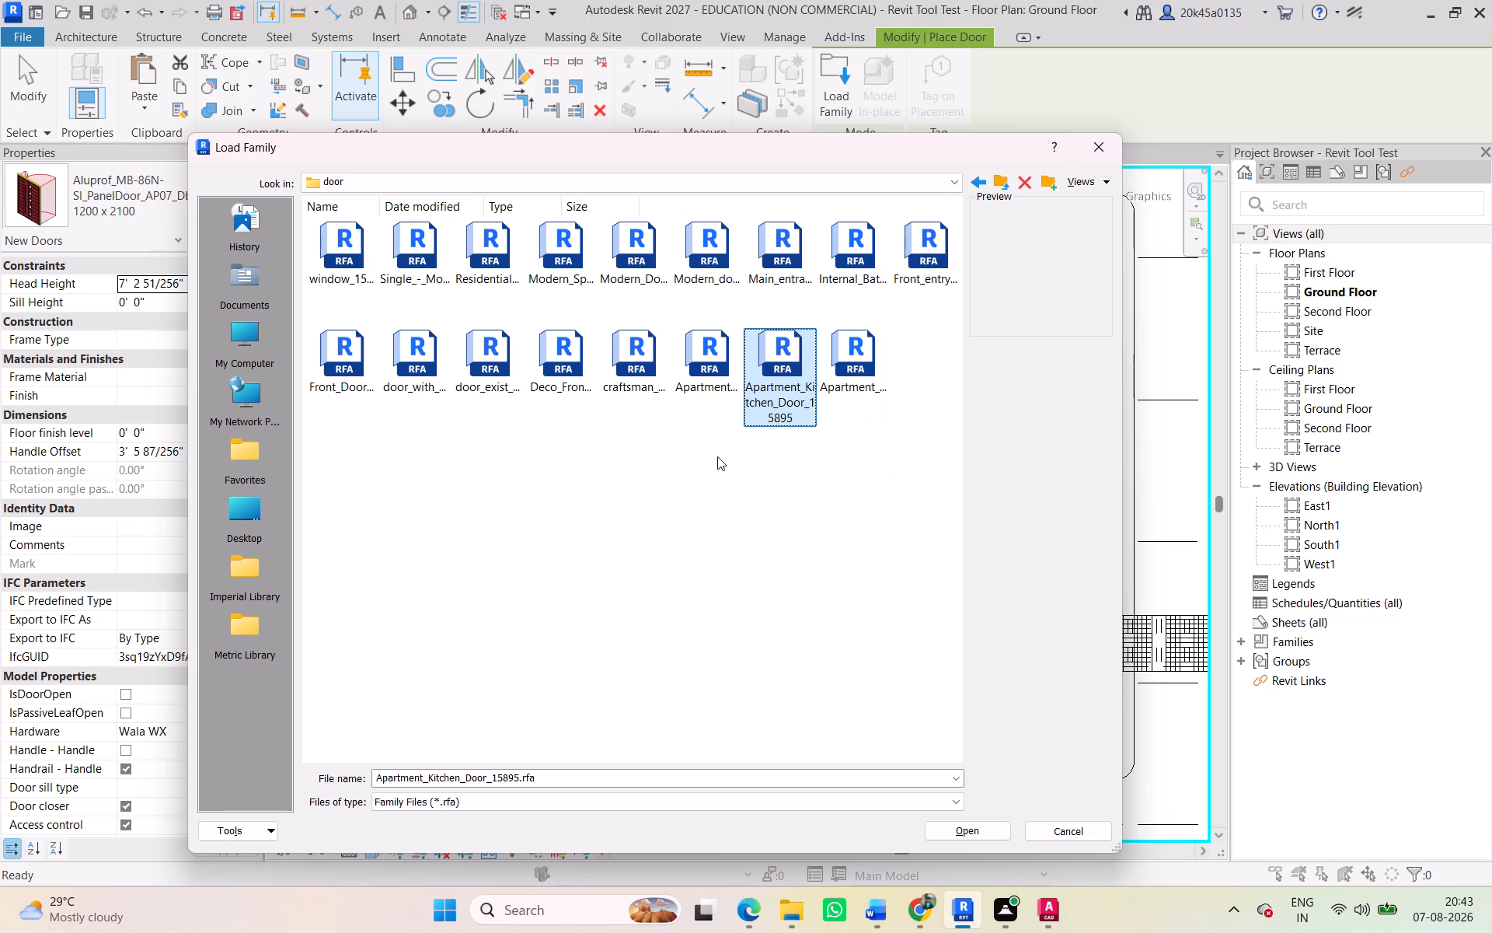
key("Right")
key("Left")
key("Left")
key("Left")
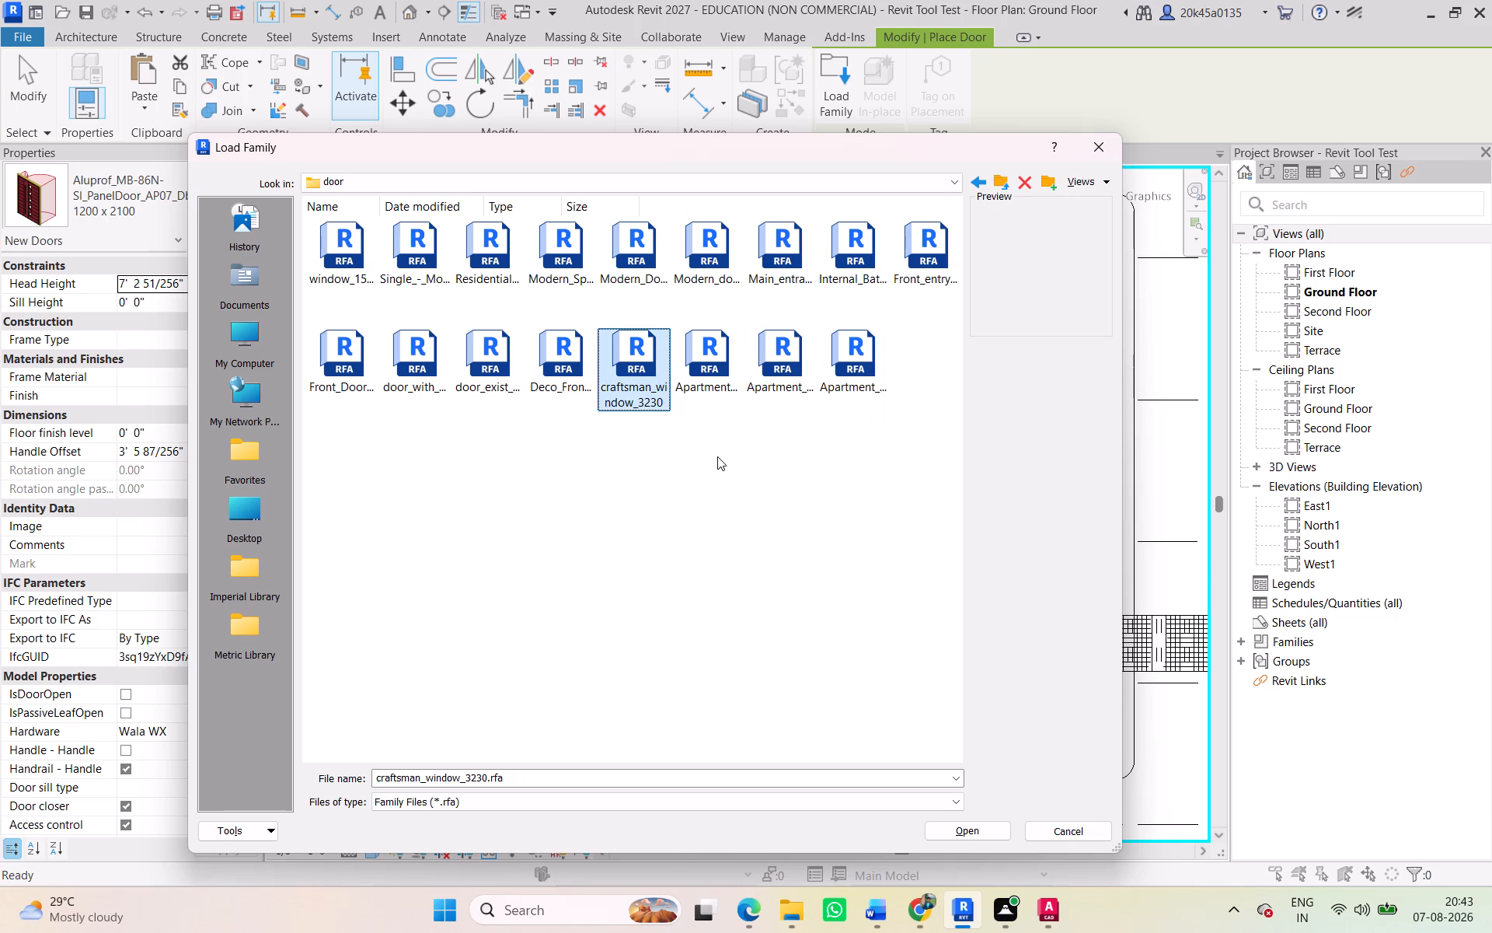
key("Left")
key("Right")
key("Left")
key("Left")
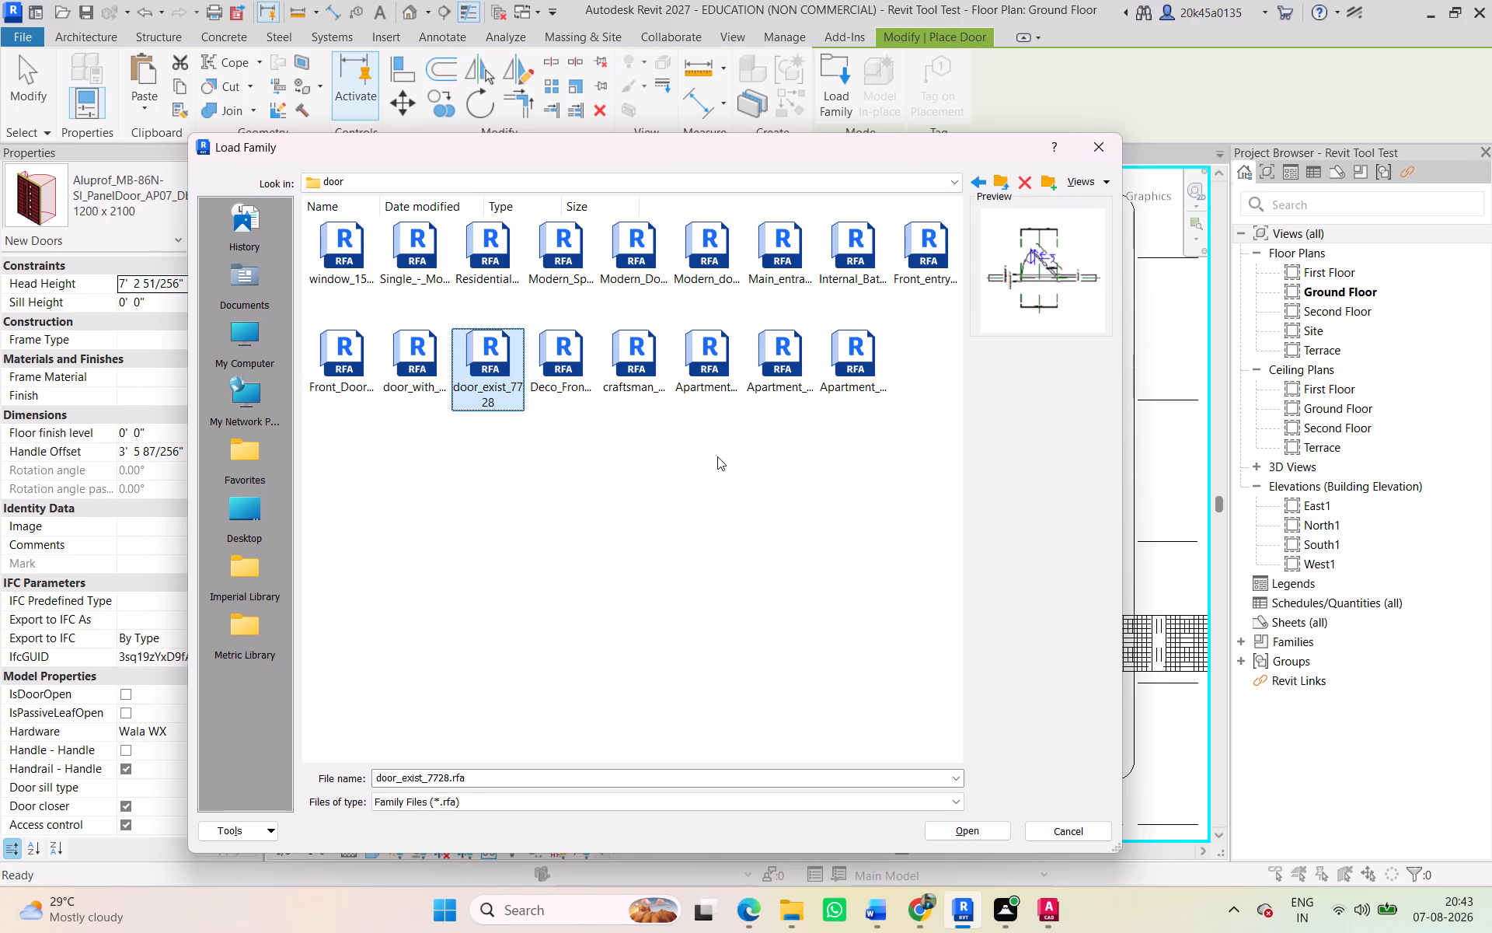
Load the Front_Door_with_Sidelights_16280 family into the project for door placement.
key("Left")
key("Left")
key("Left")
key("Left")
key("Right")
key("Right")
key("Left")
key("Left")
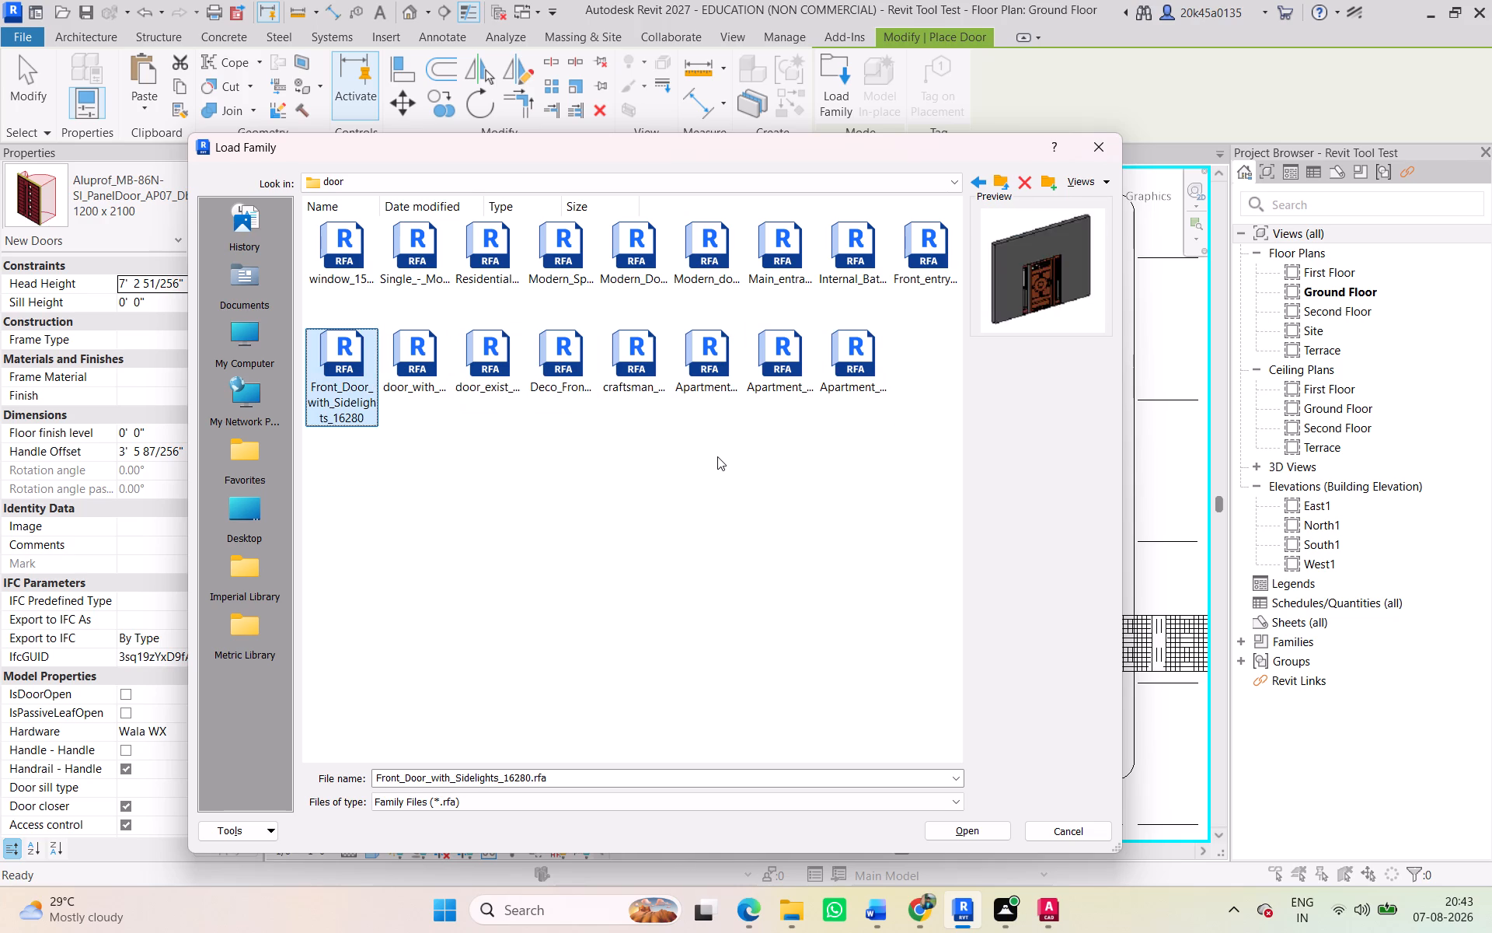
key("Left")
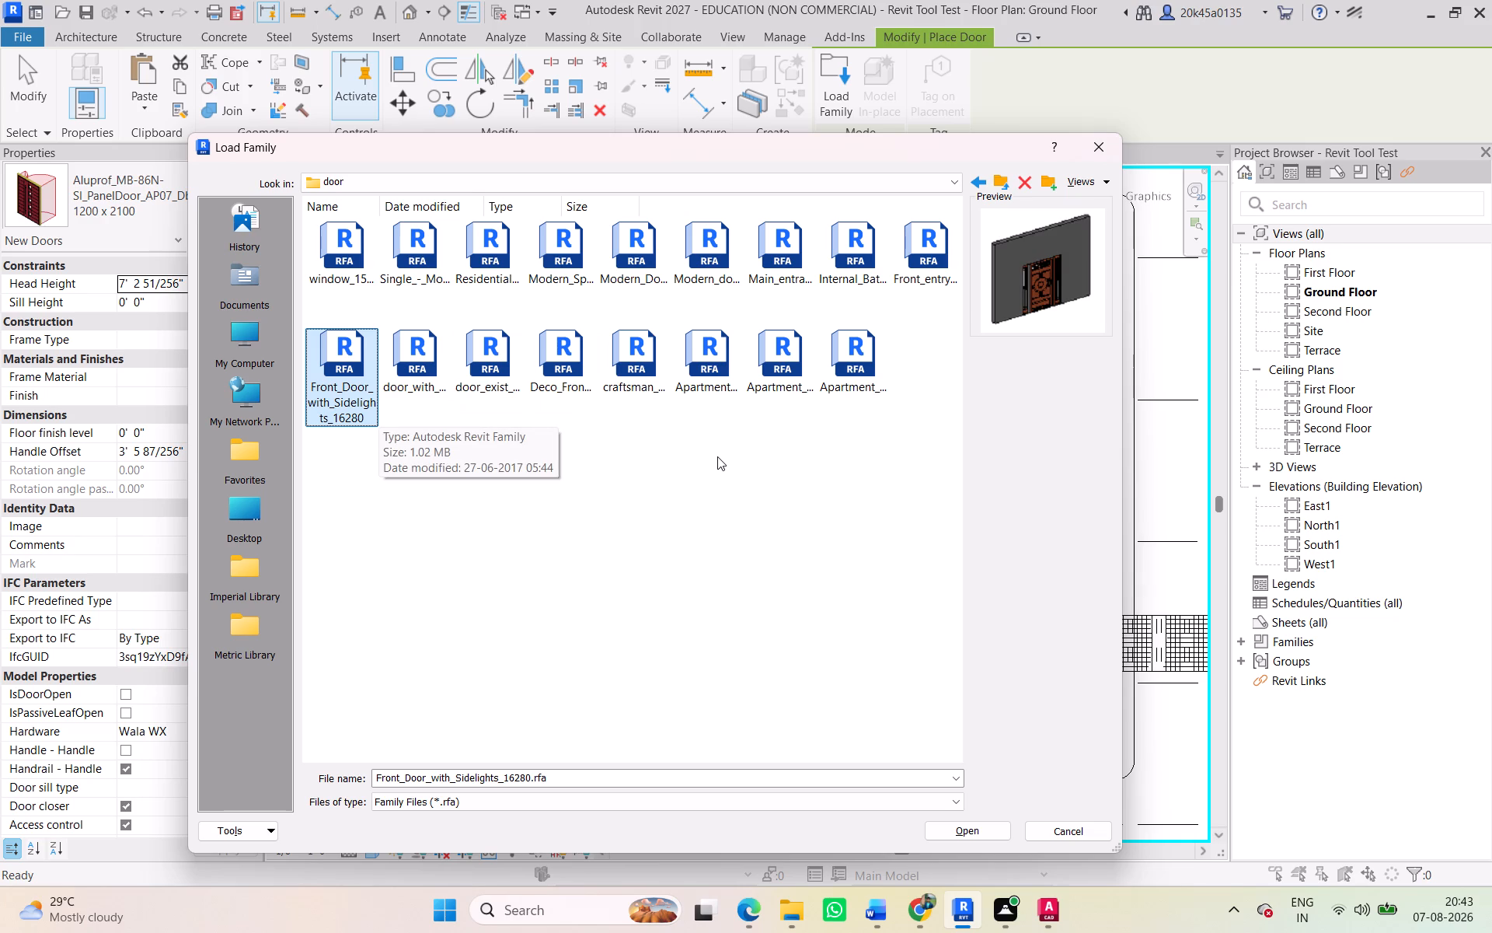
key("Return")
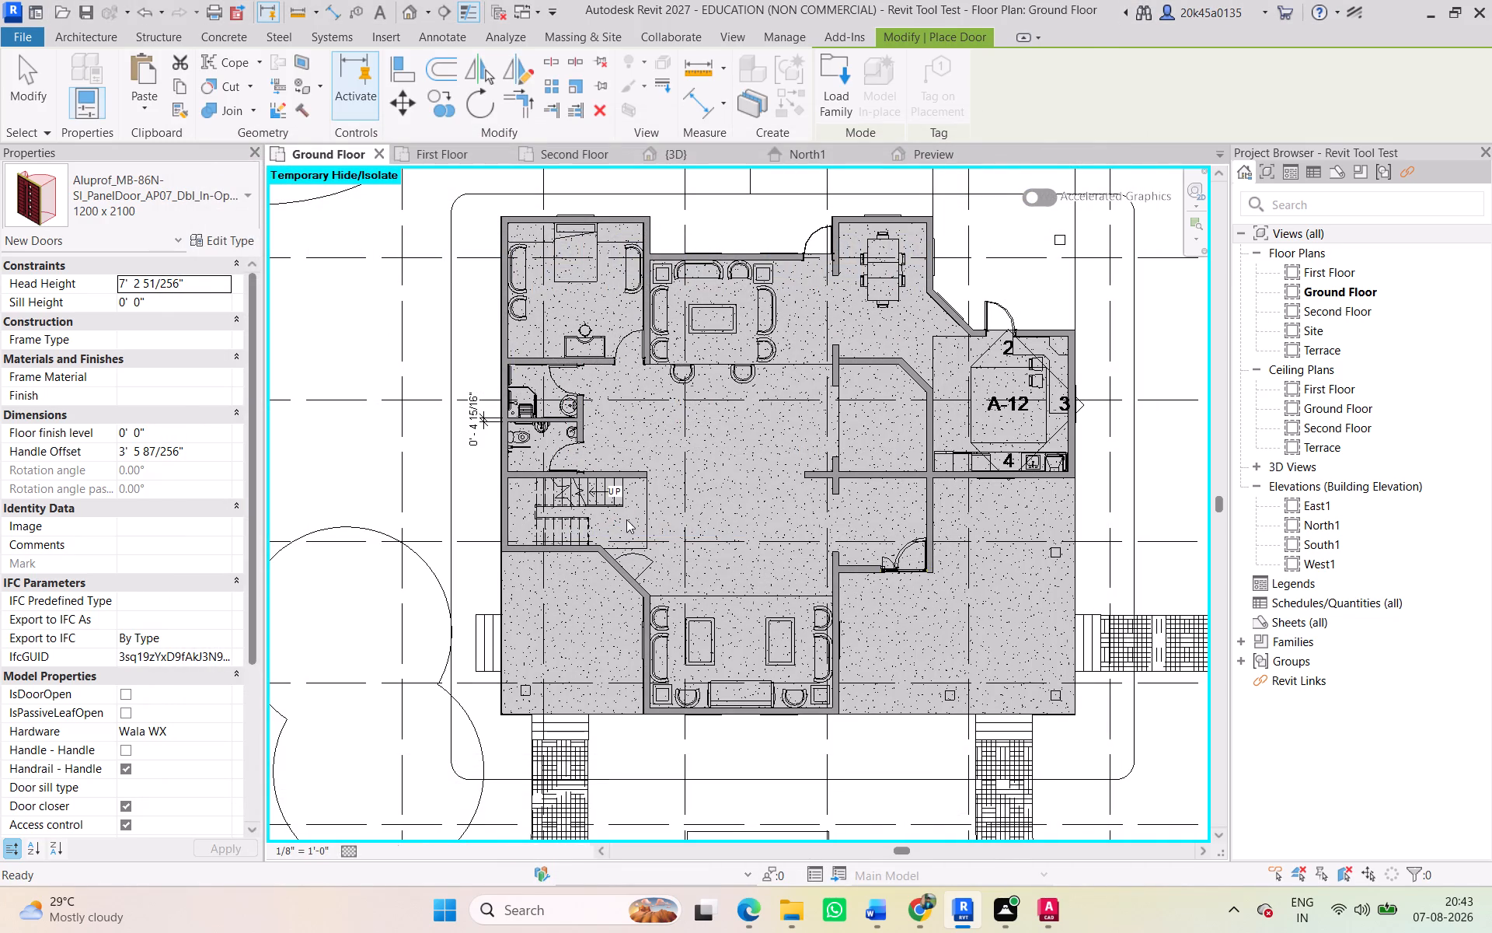
Switch to the PROJECT_1 FARM HOUSE PDF reference drawing.
key("alt+Tab")
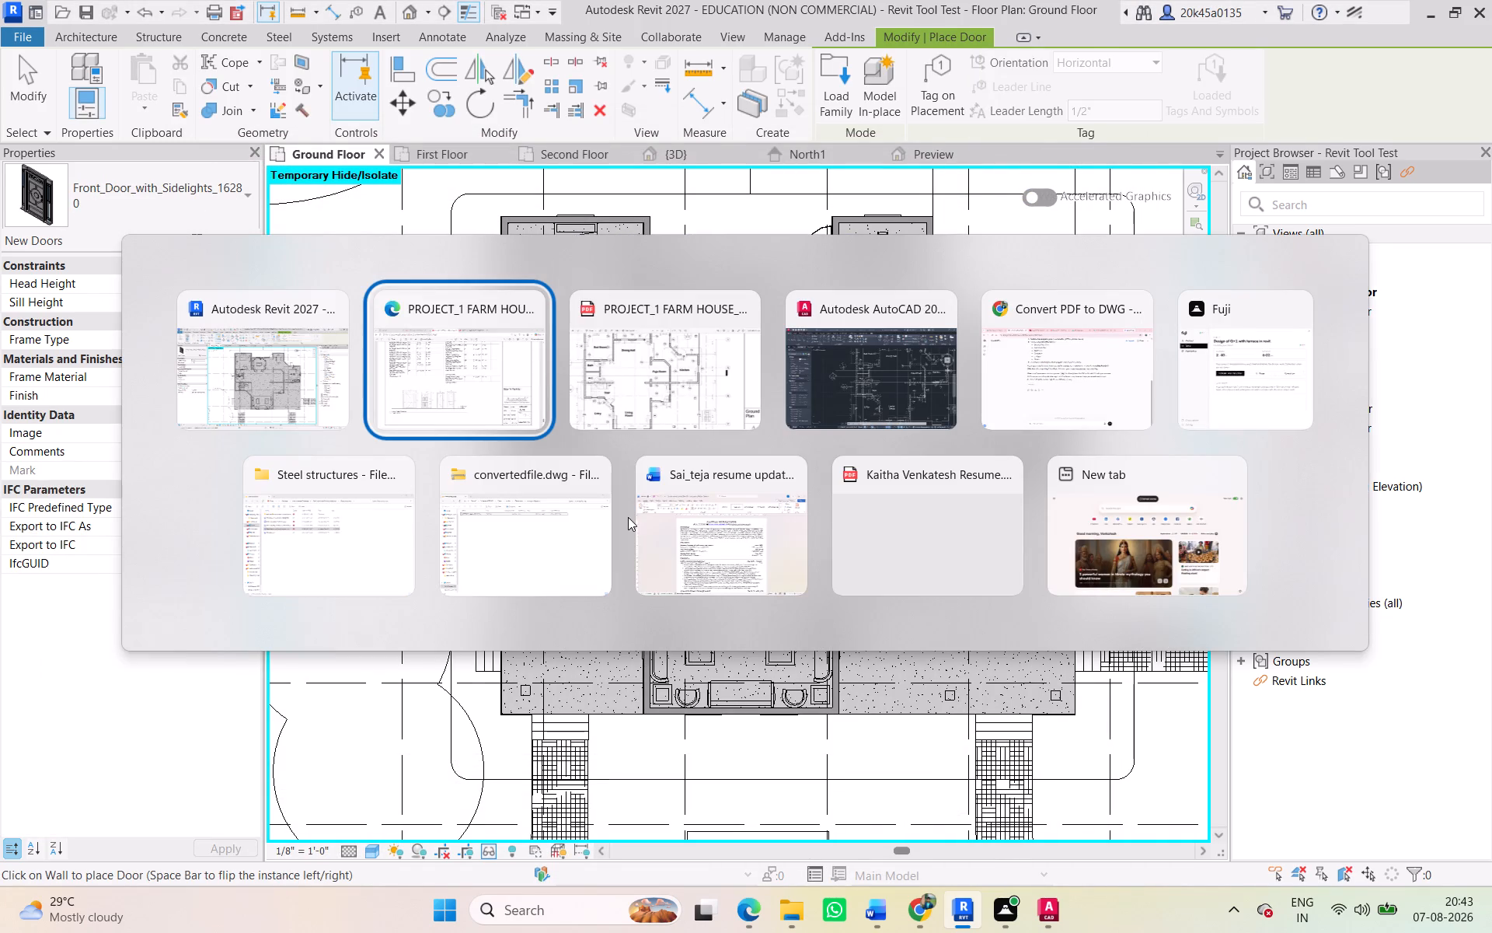
key("alt+Left")
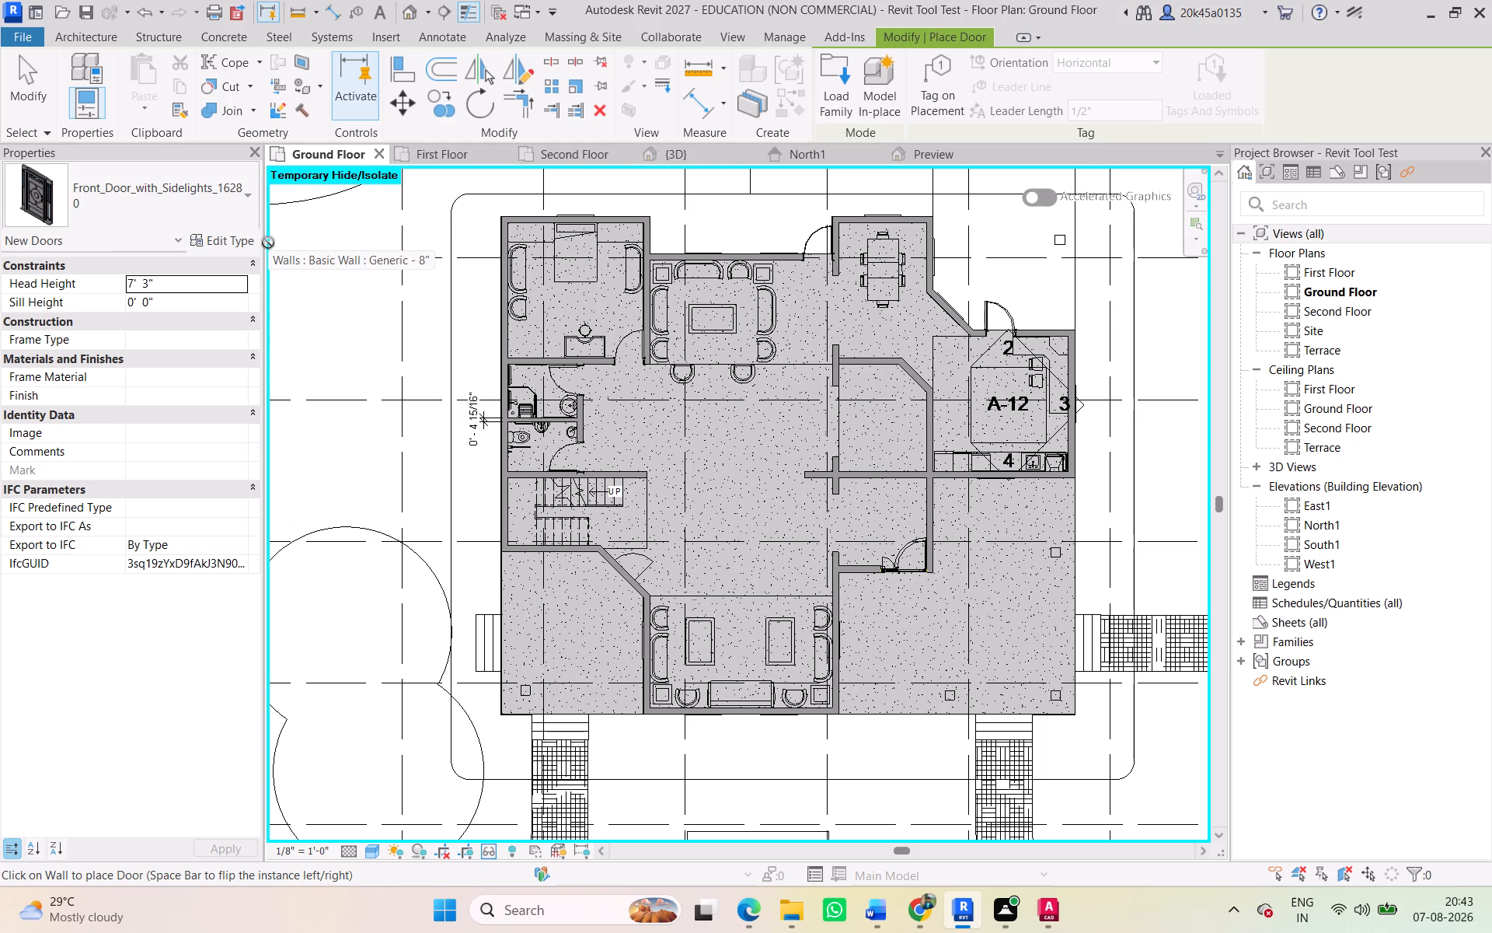
key("alt+Tab")
key("alt+Tab")
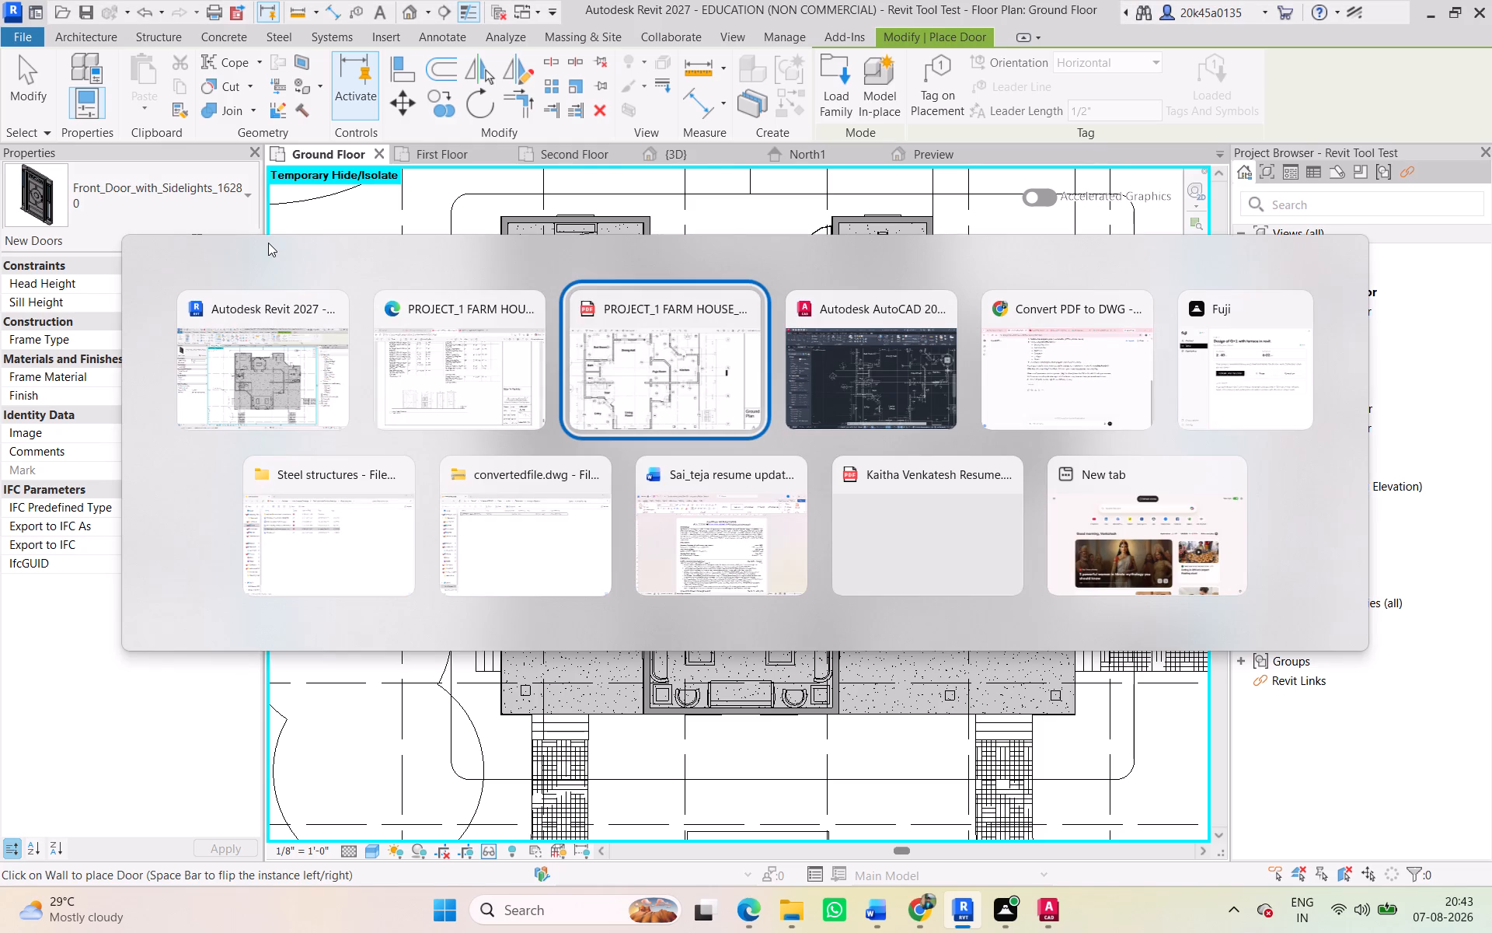
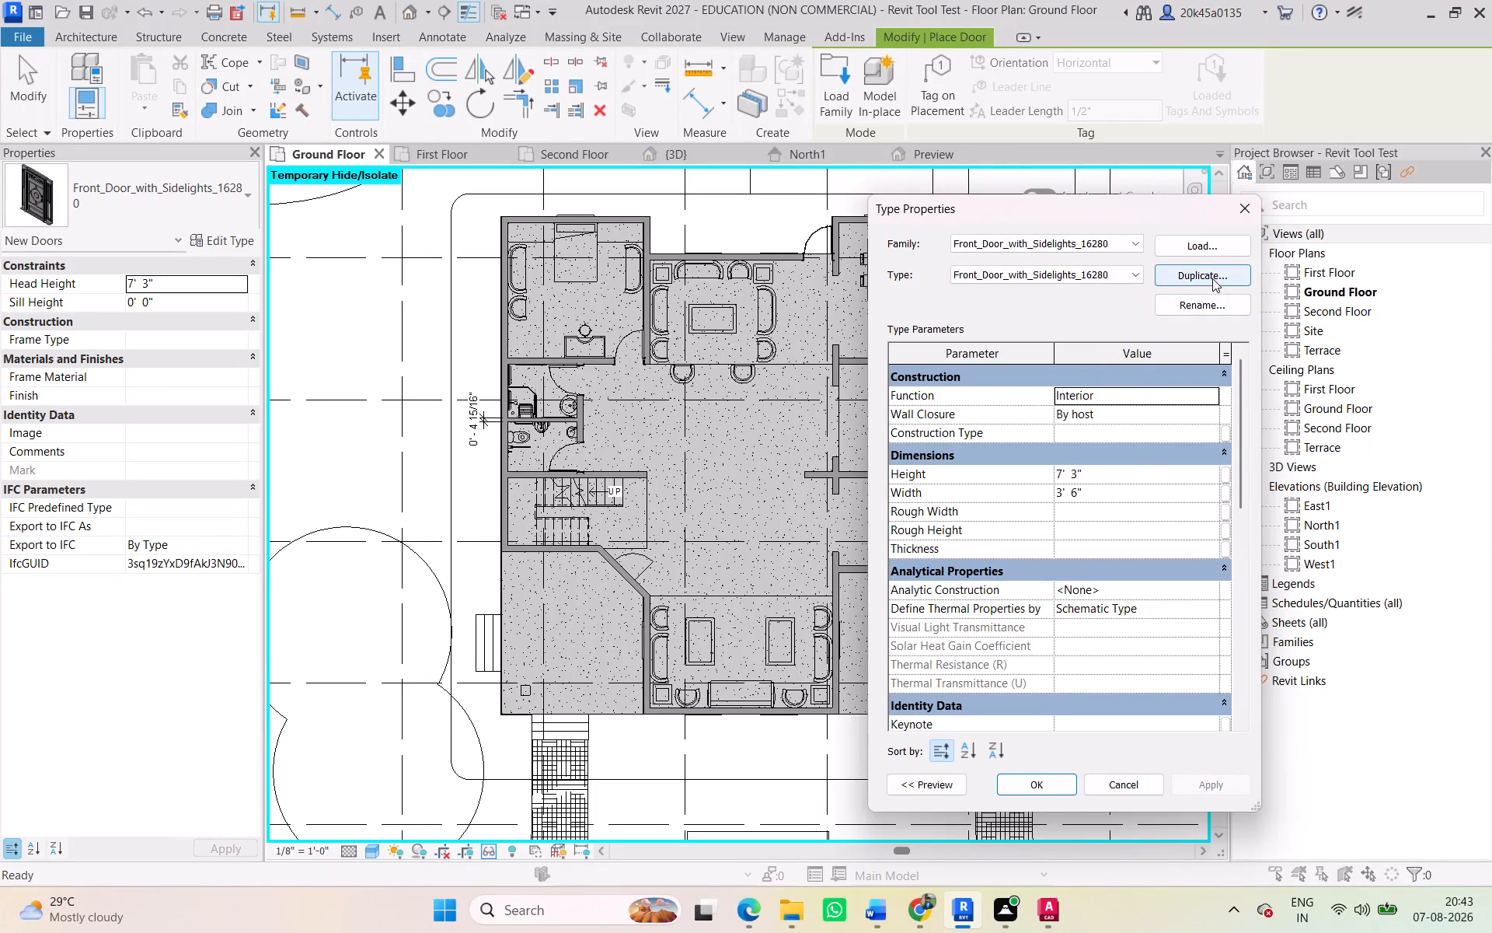
Duplicate the Front_Door_with_Sidelights_16280 door type under the name Door D.
left_click(1212, 278)
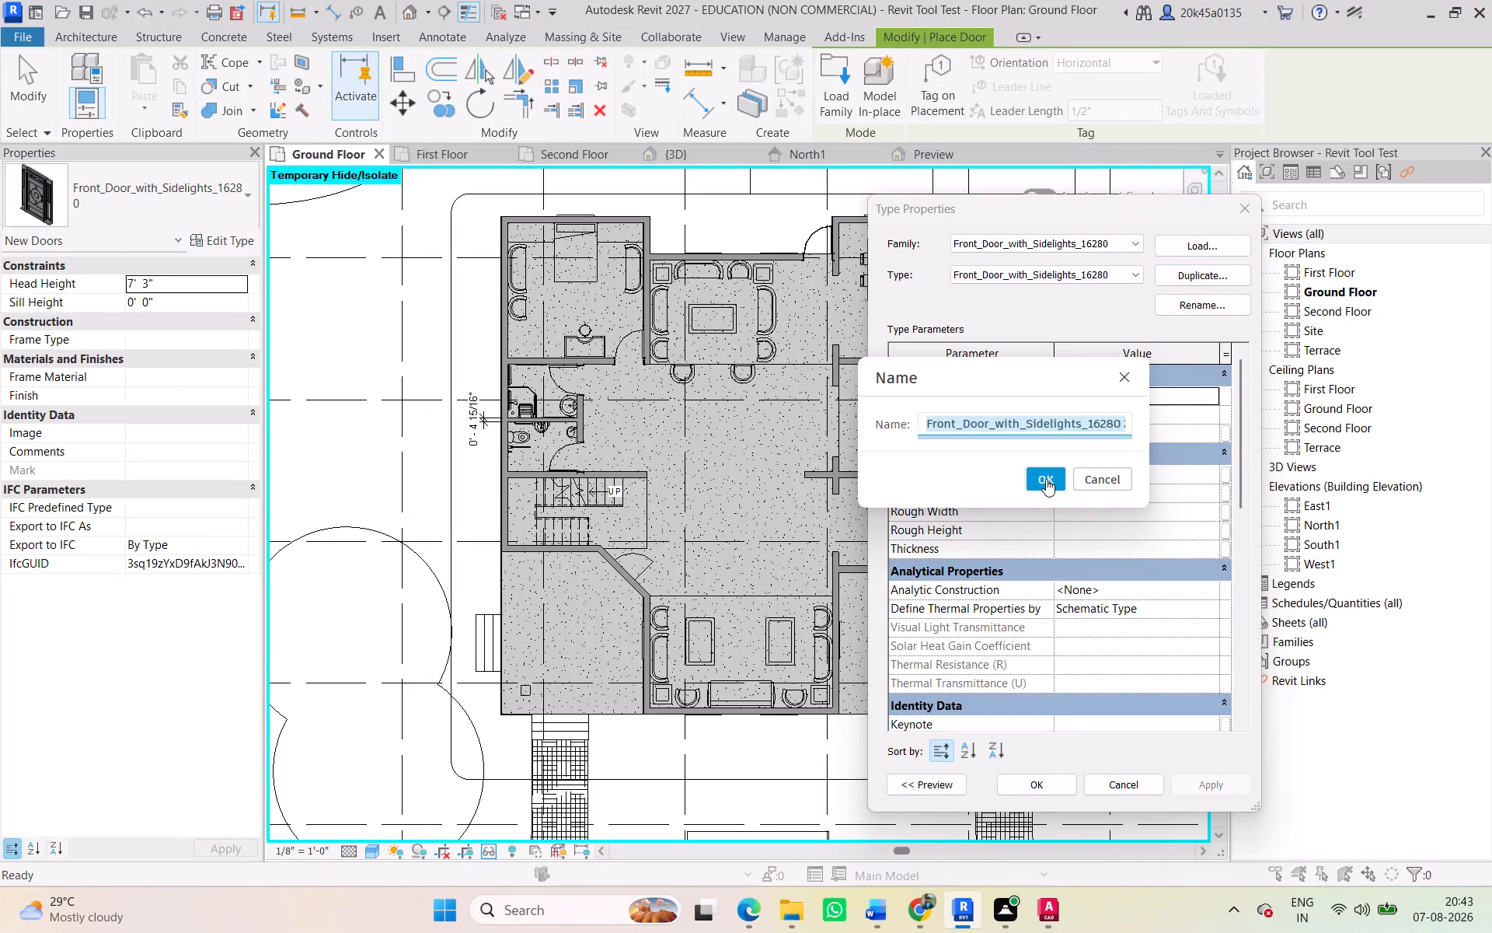
type("Door D")
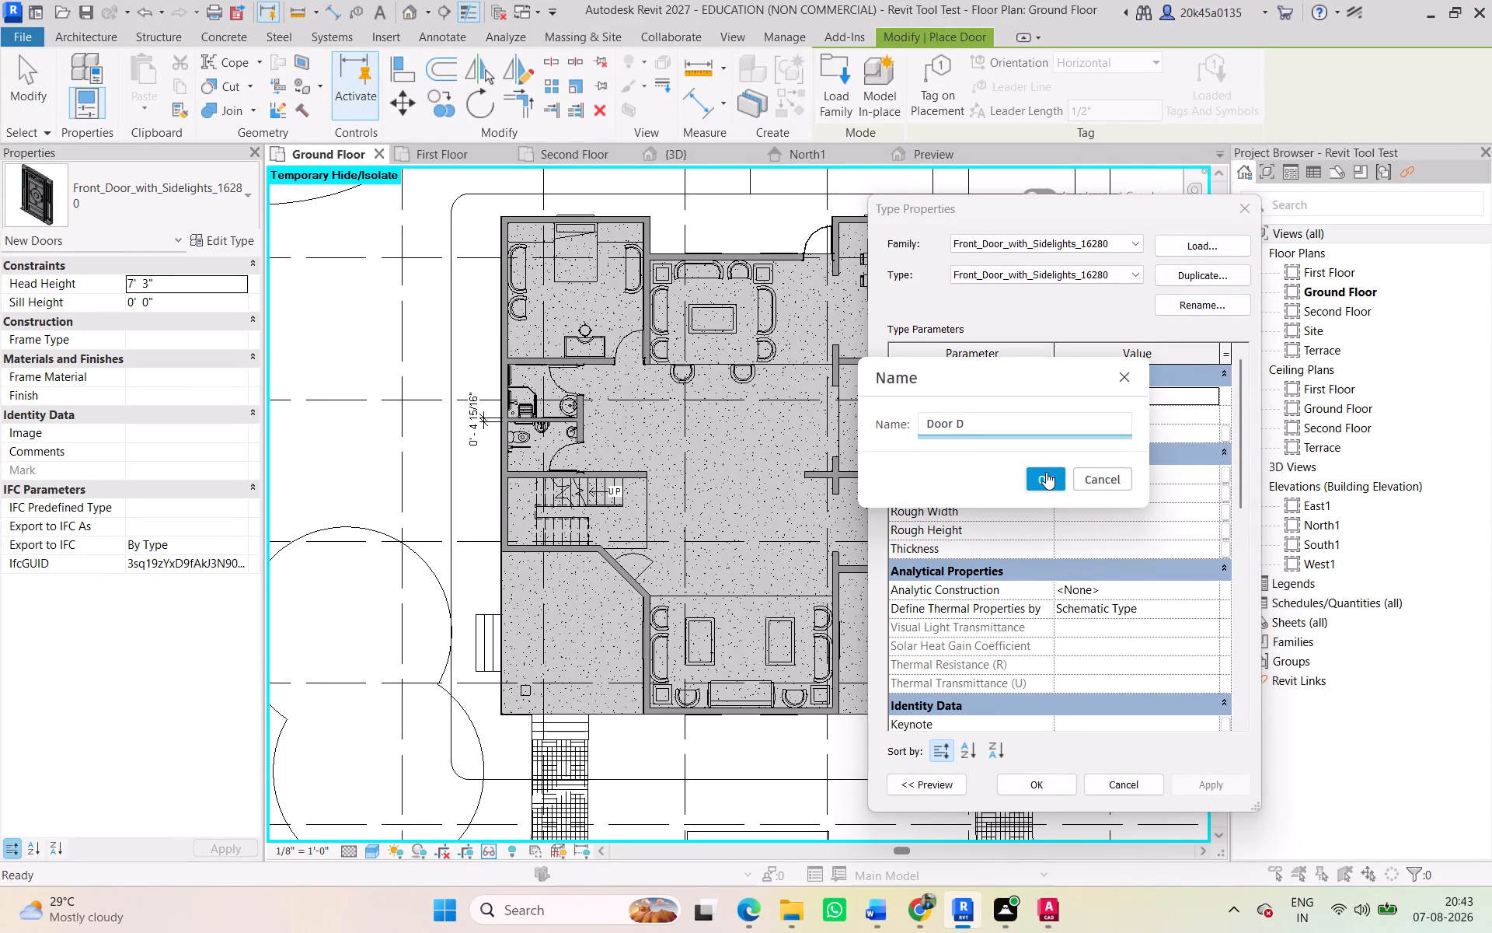
left_click(1048, 473)
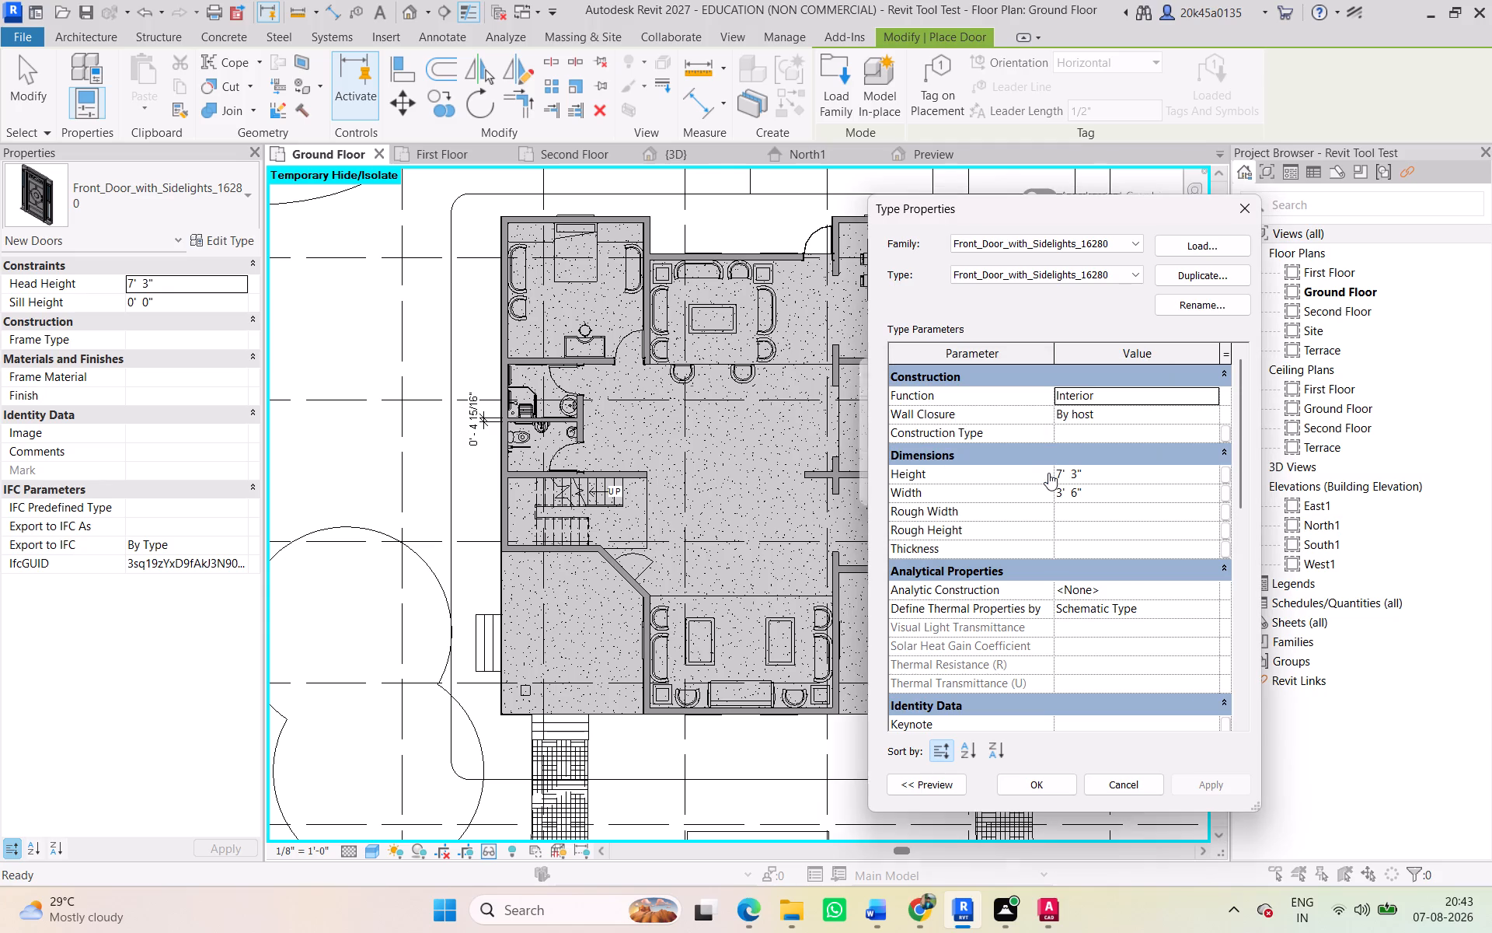
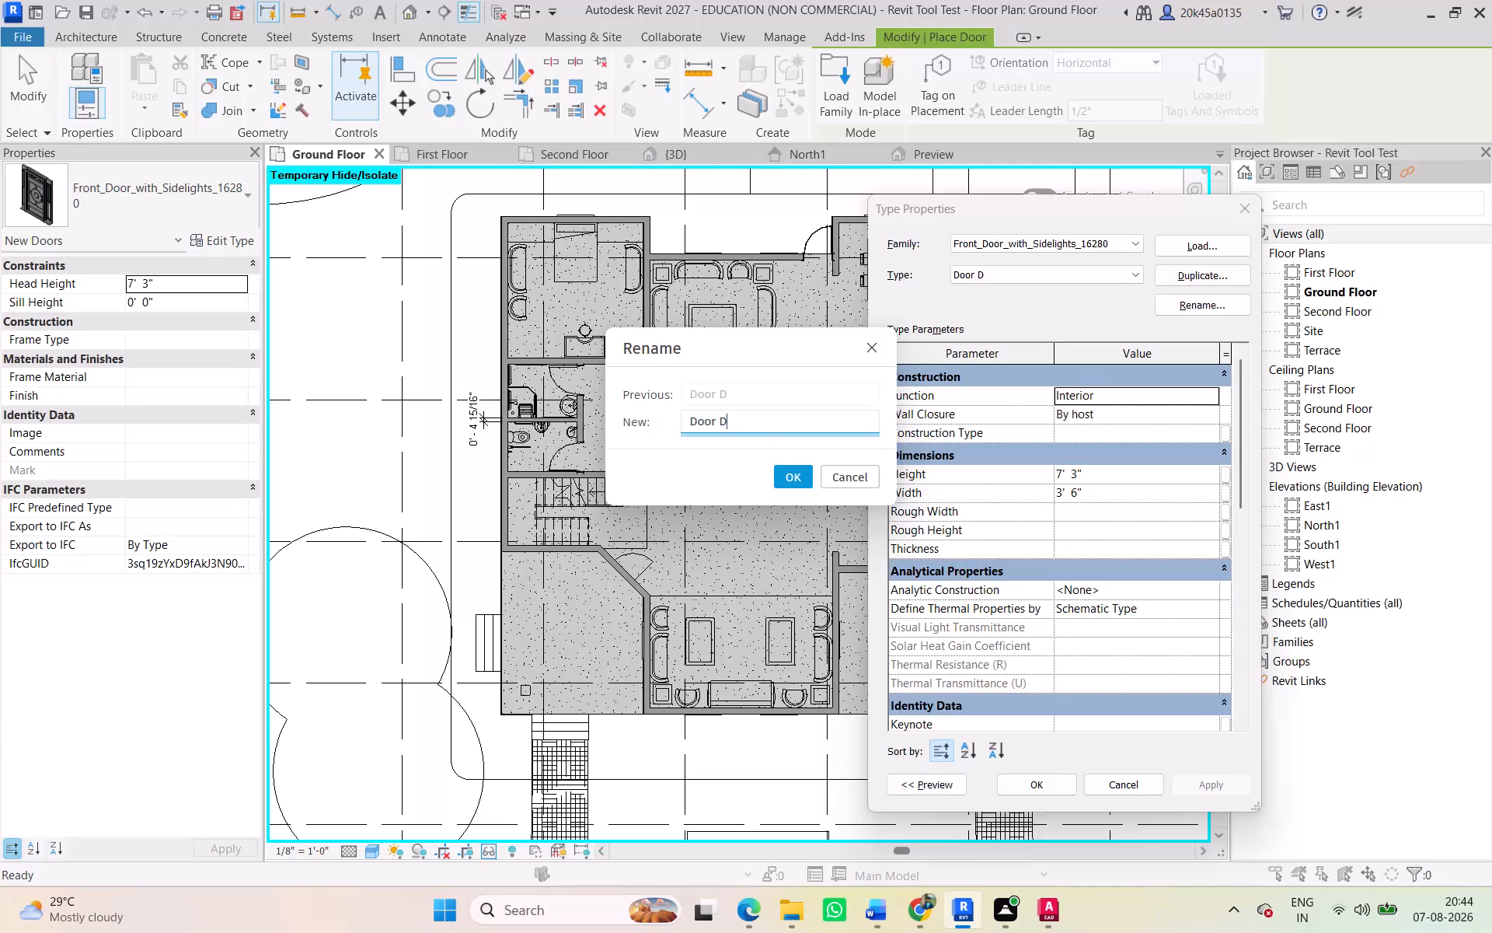
Rename the Door D type of the Front_Door_with_Sidelights_16280 family as Door D4.
key("4")
left_click(797, 473)
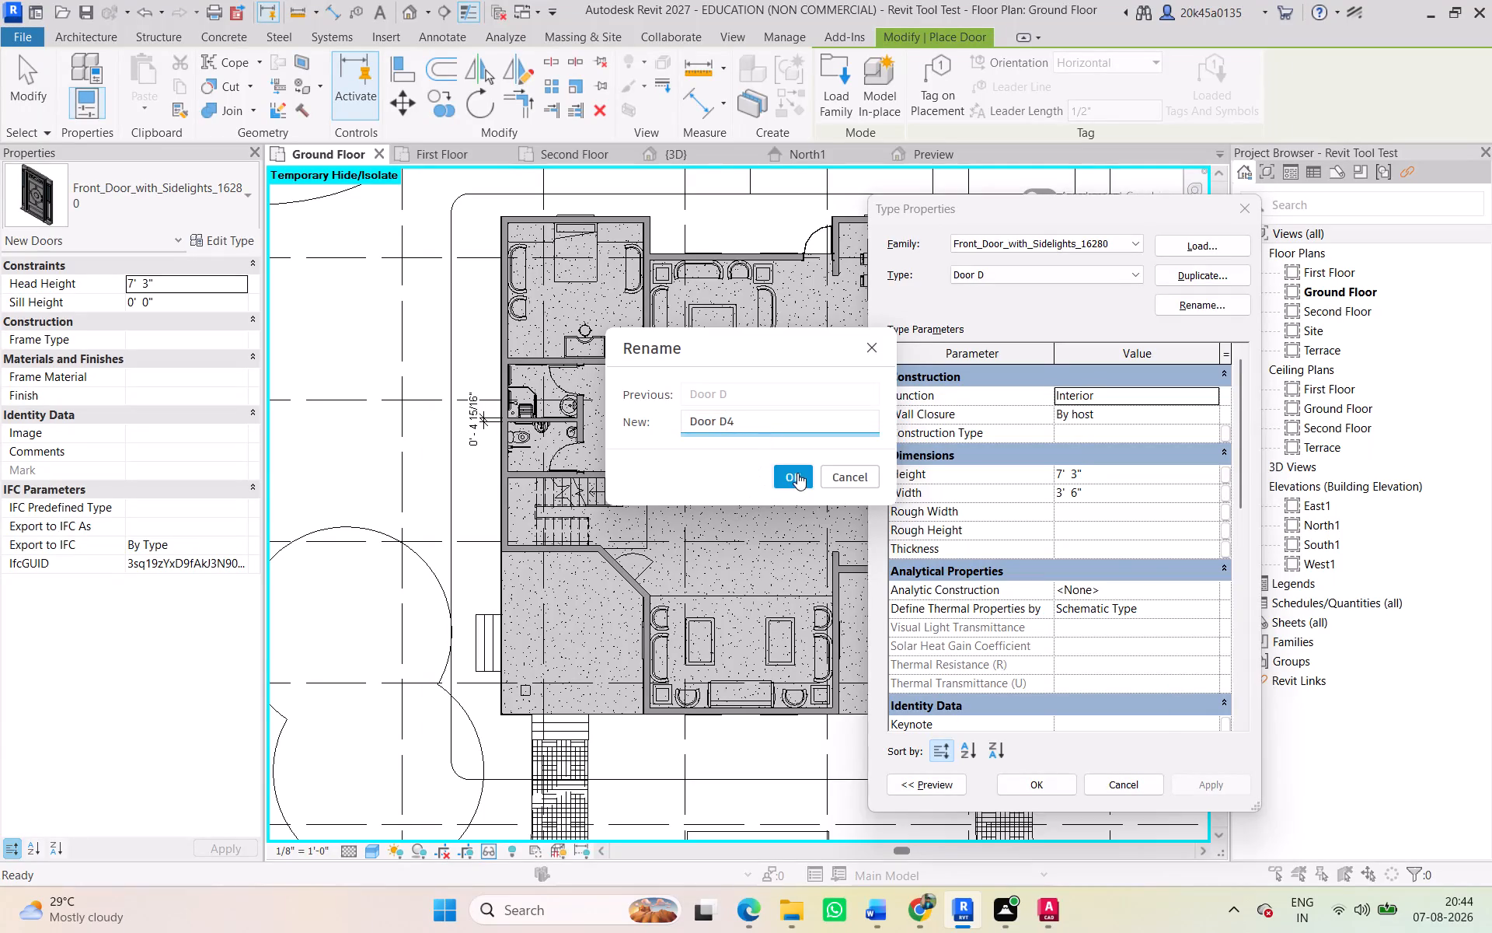
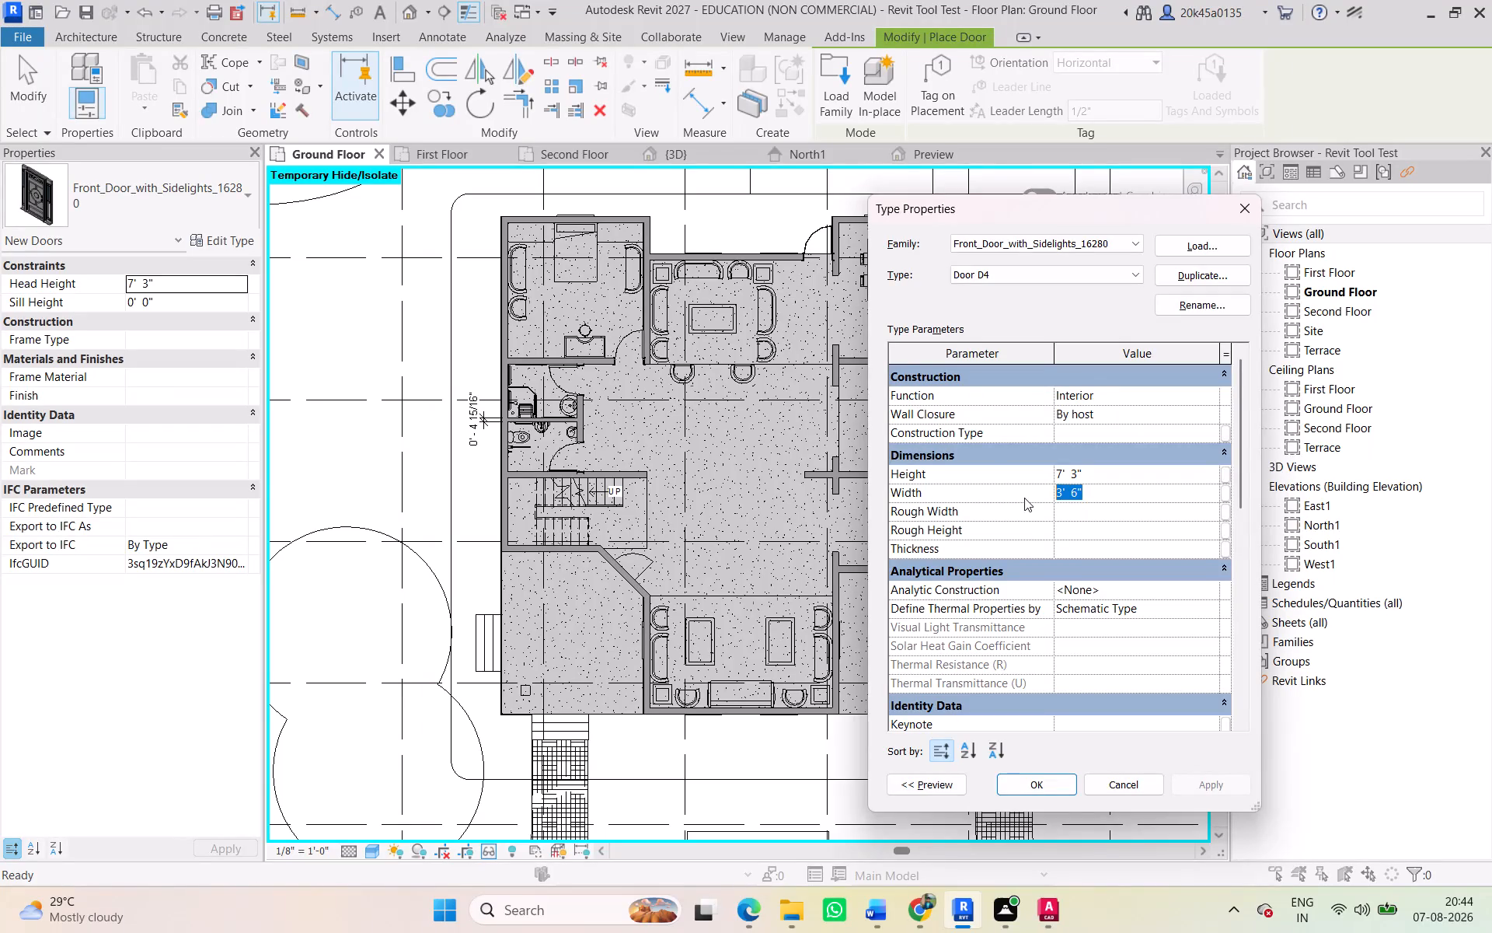
Set the Door D4 type's width to 5' - 11 1/2".
key("ctrl+v")
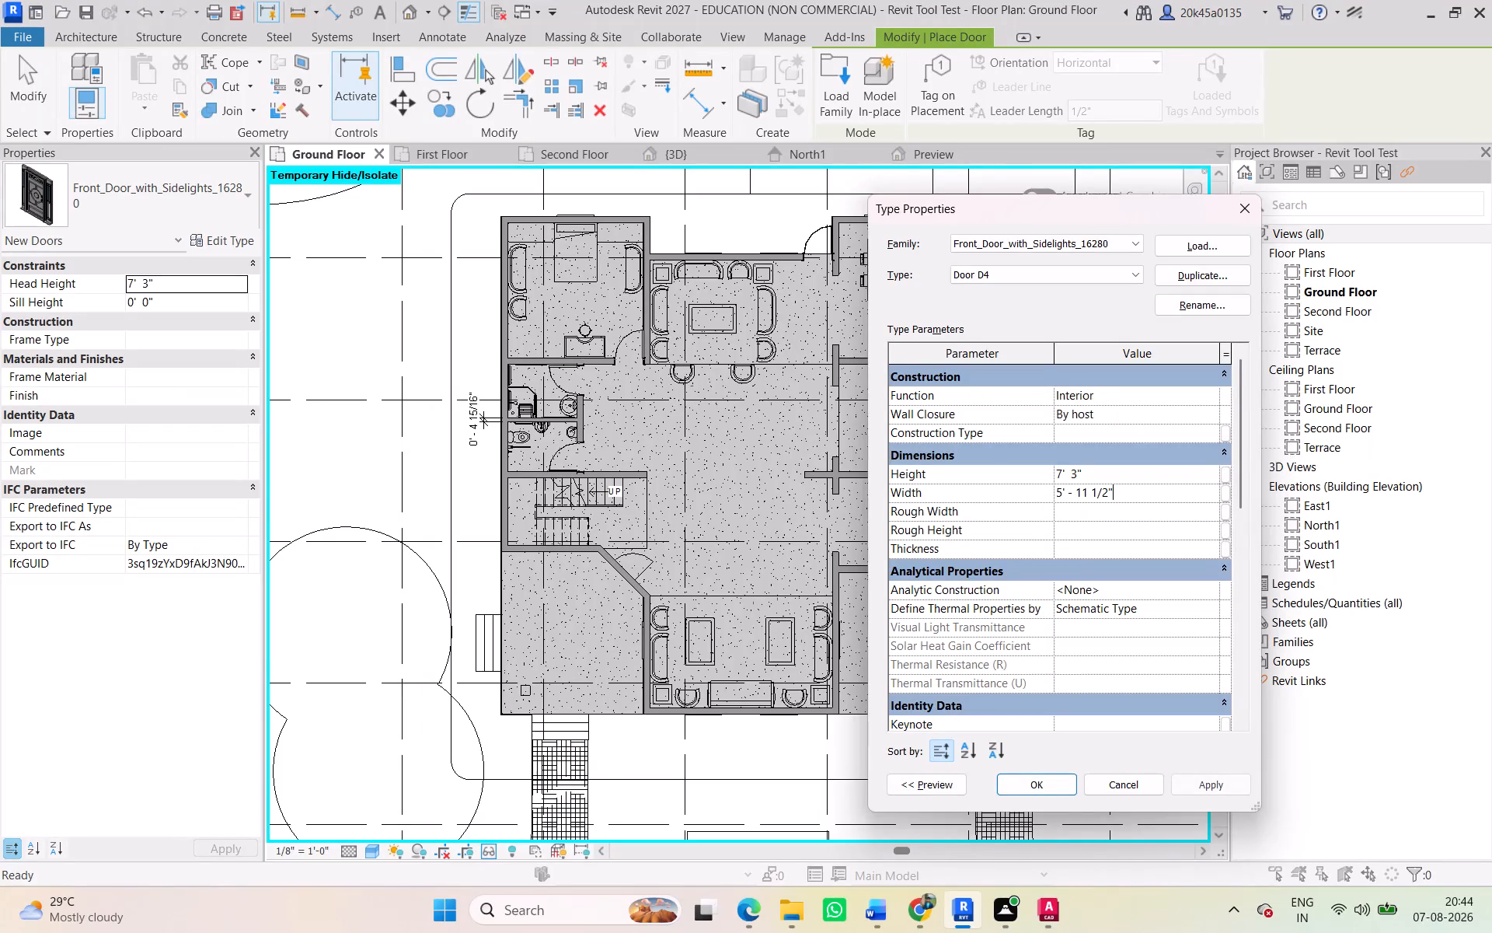
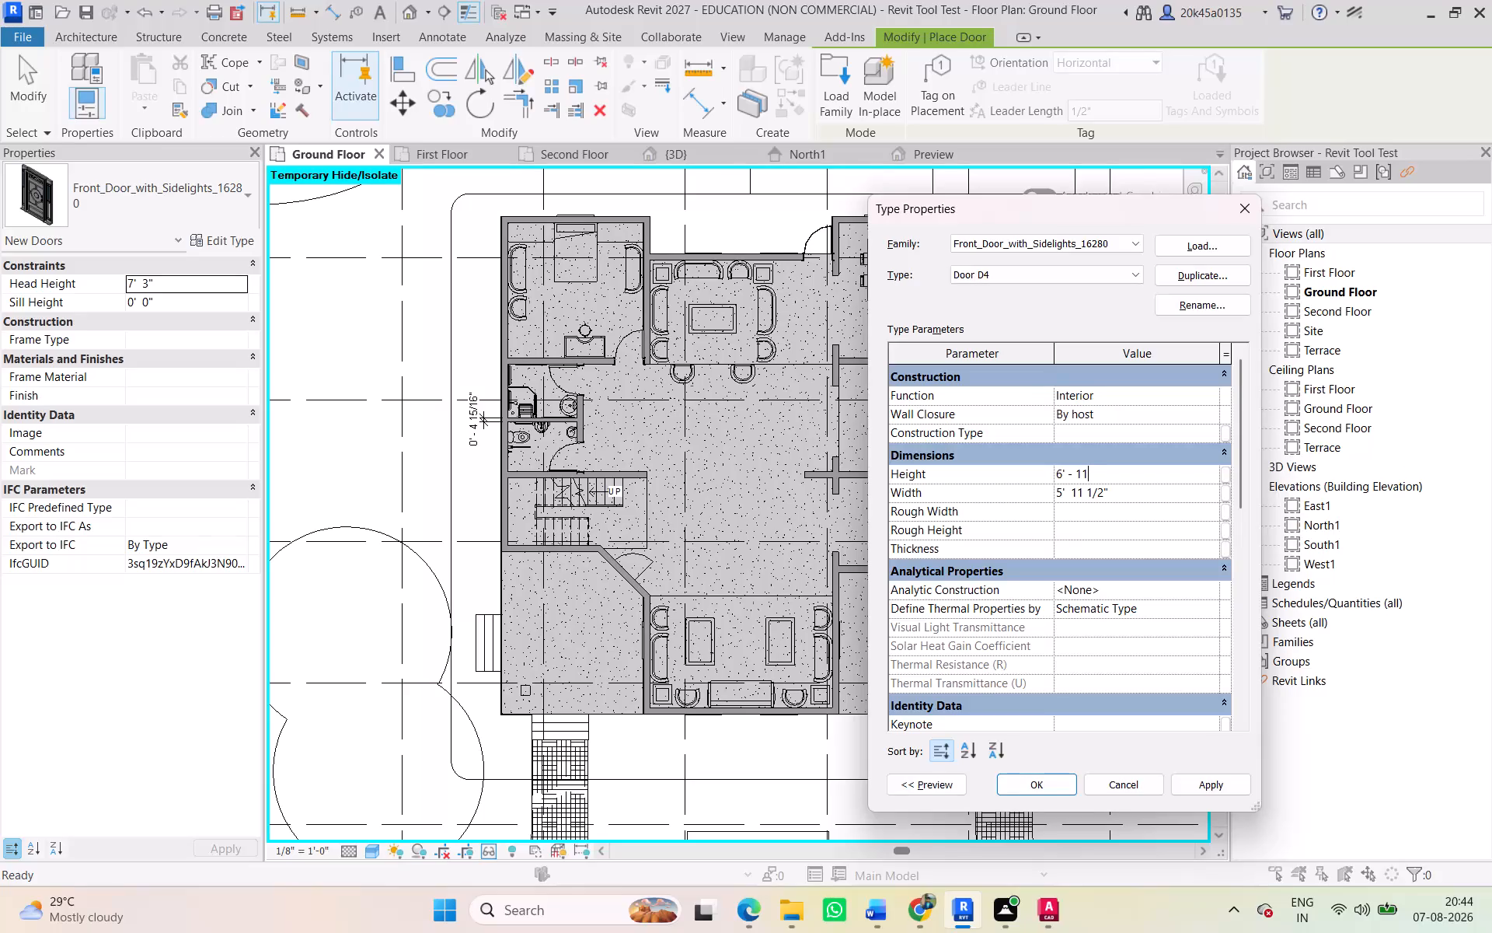
Set the Door D4 type's height to 6' - 11".
key("shift+quotedbl")
left_click(1058, 779)
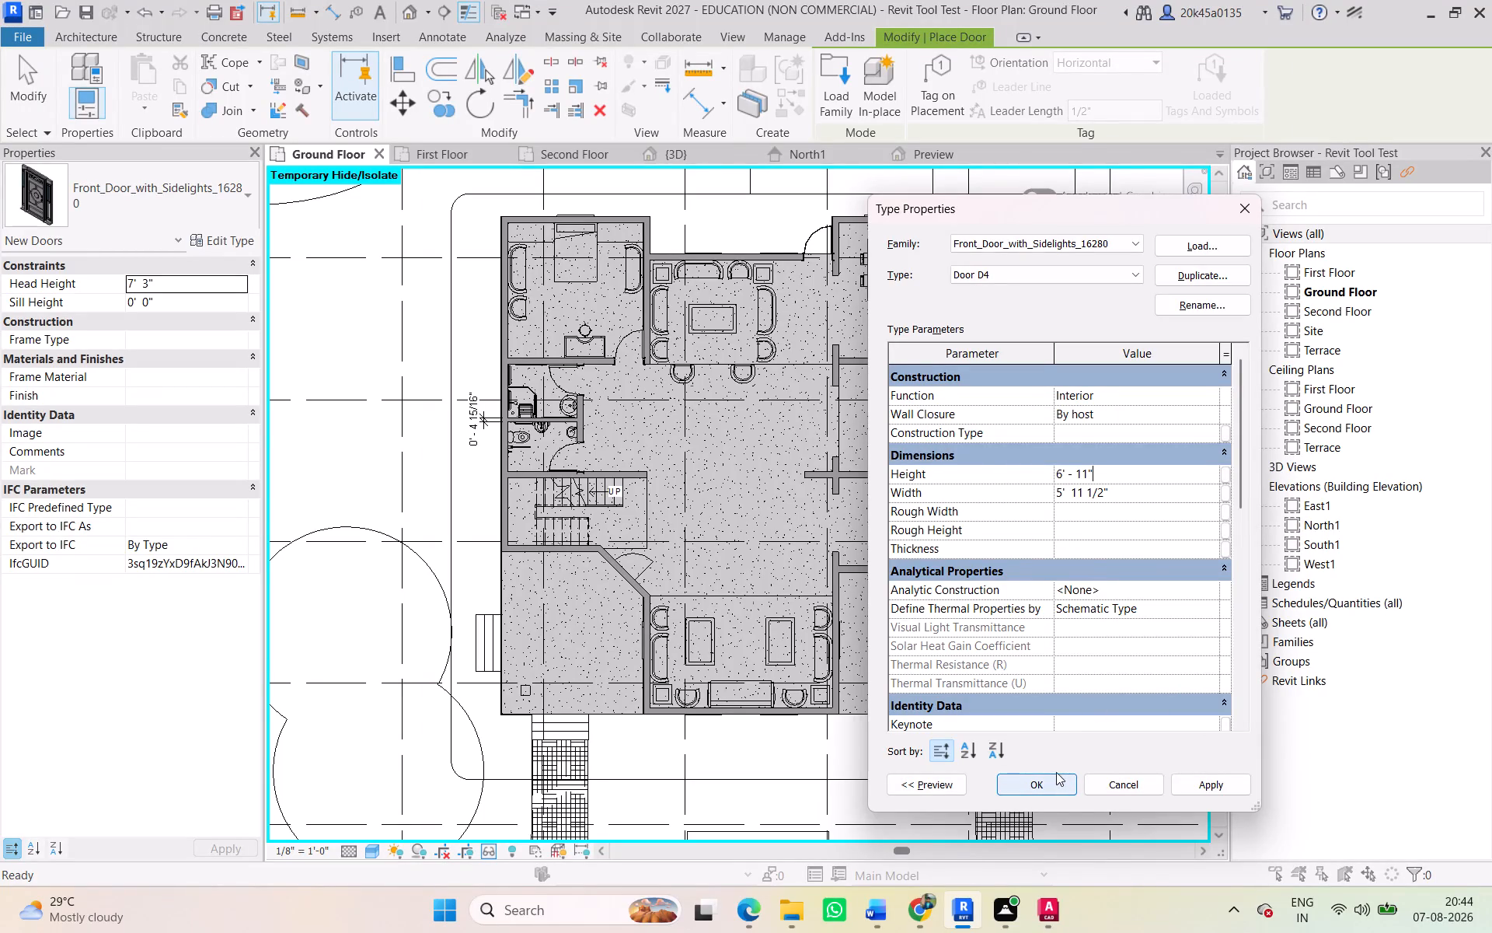
left_click(1139, 590)
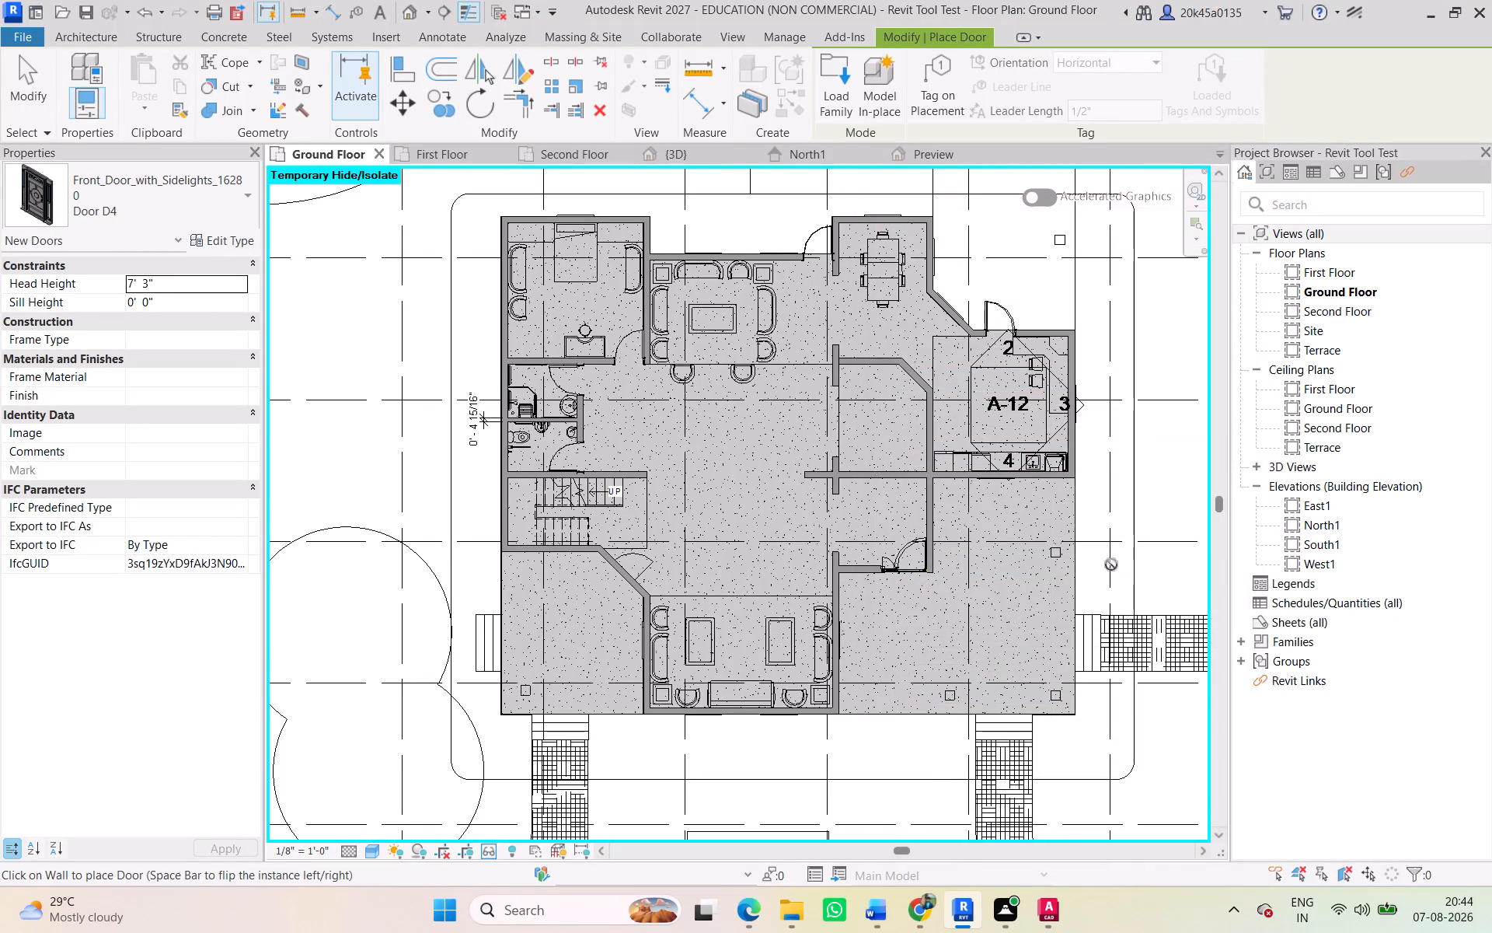
Open the type properties of Door D4 again.
left_click(211, 239)
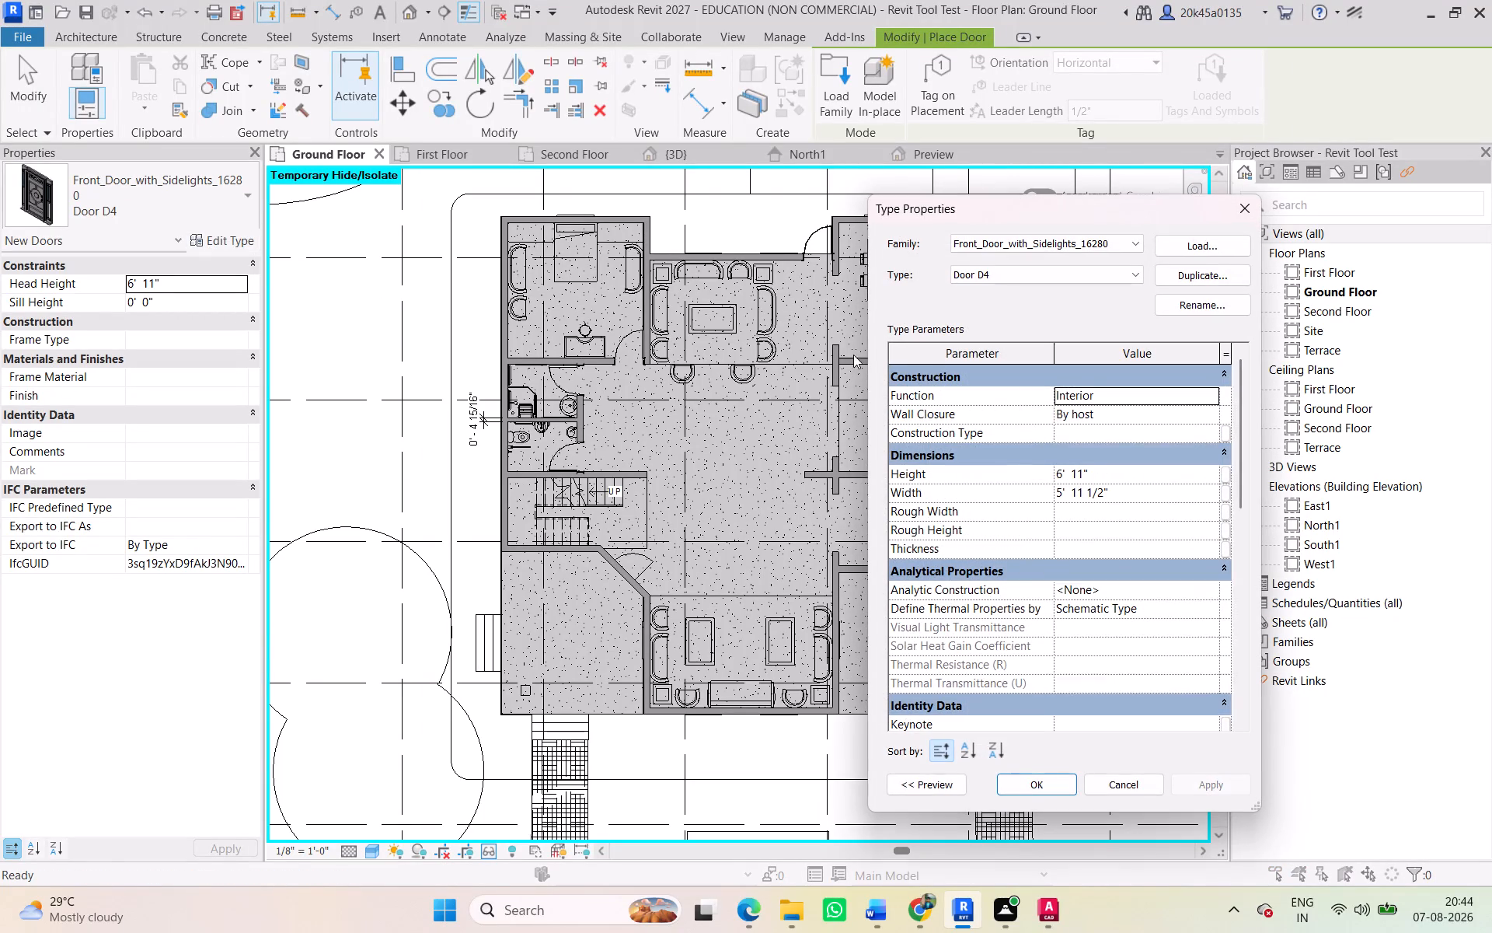
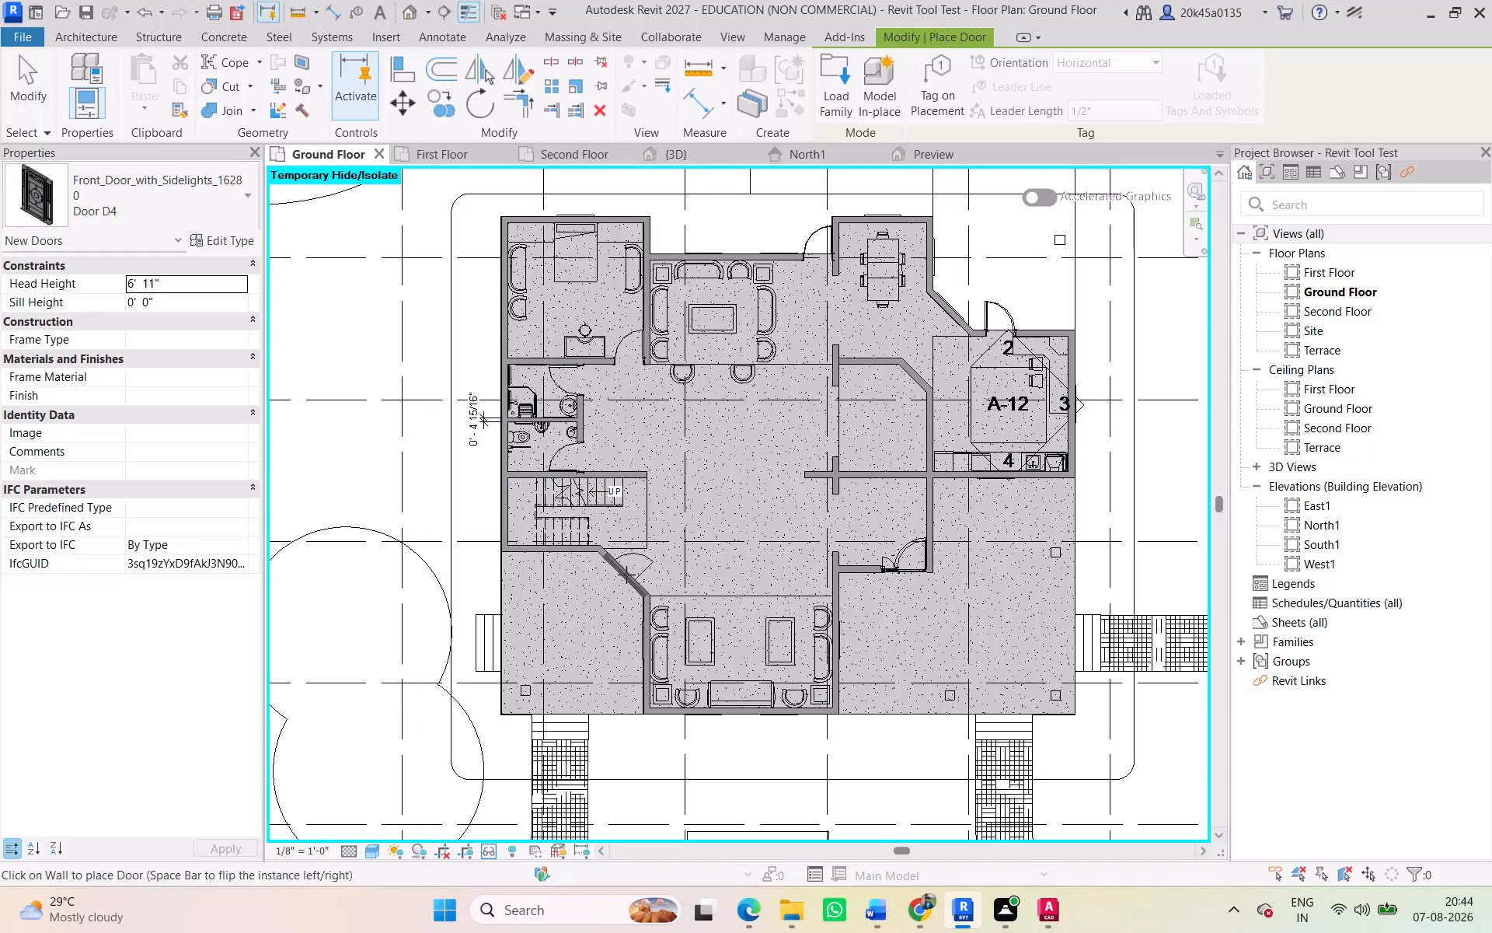
Place Door D4 in the diagonal wall beside the staircase, at the reference drawing's door swing.
scroll(626, 575, "up", 7)
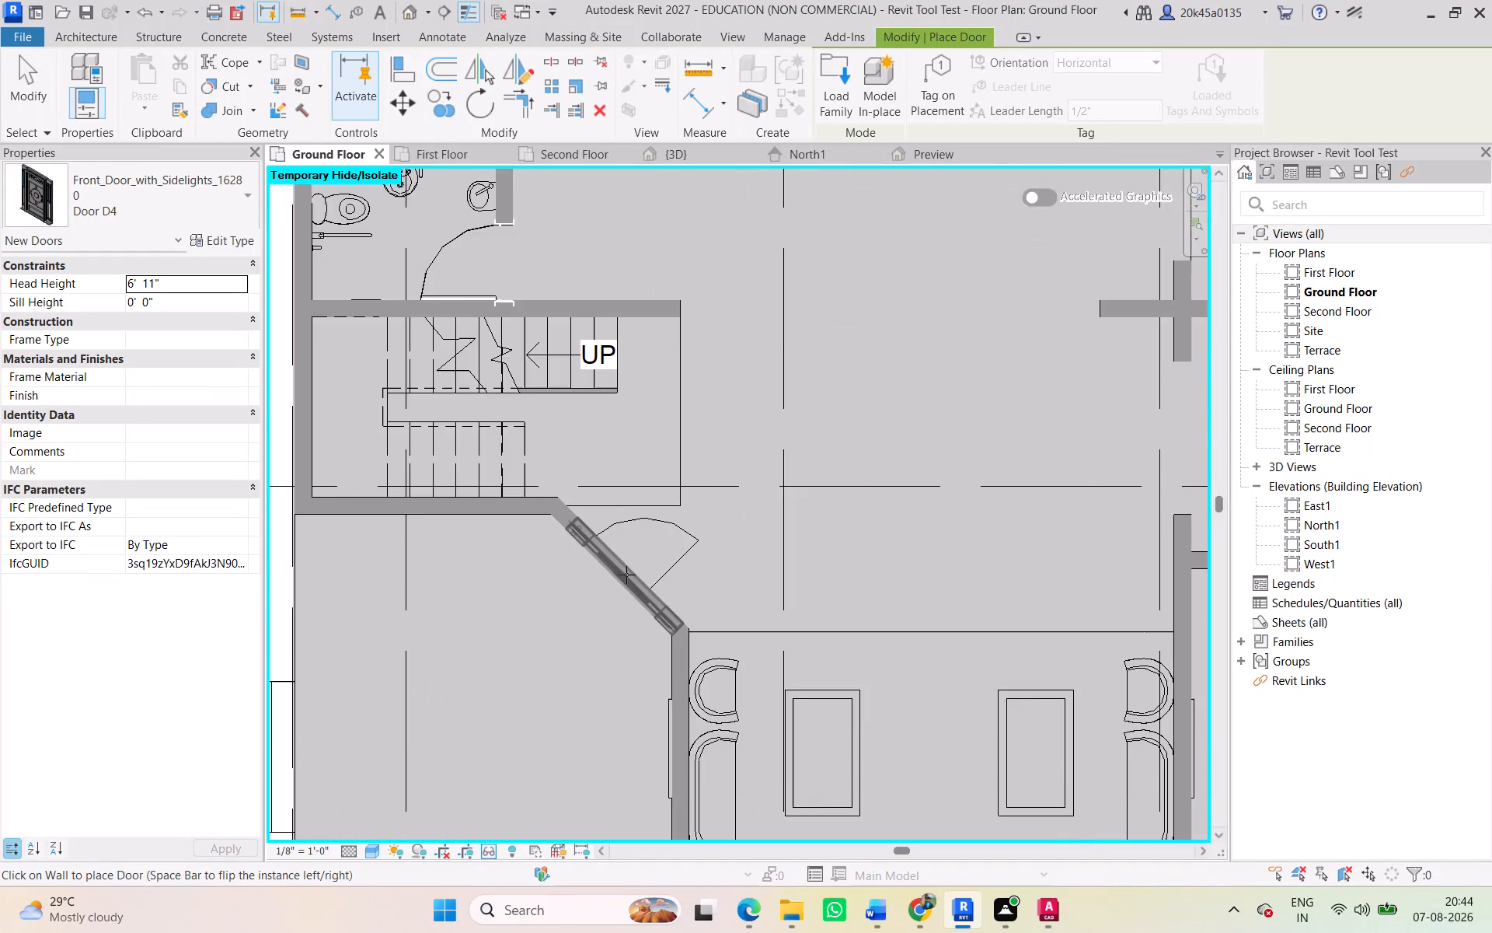
scroll(626, 571, "up", 2)
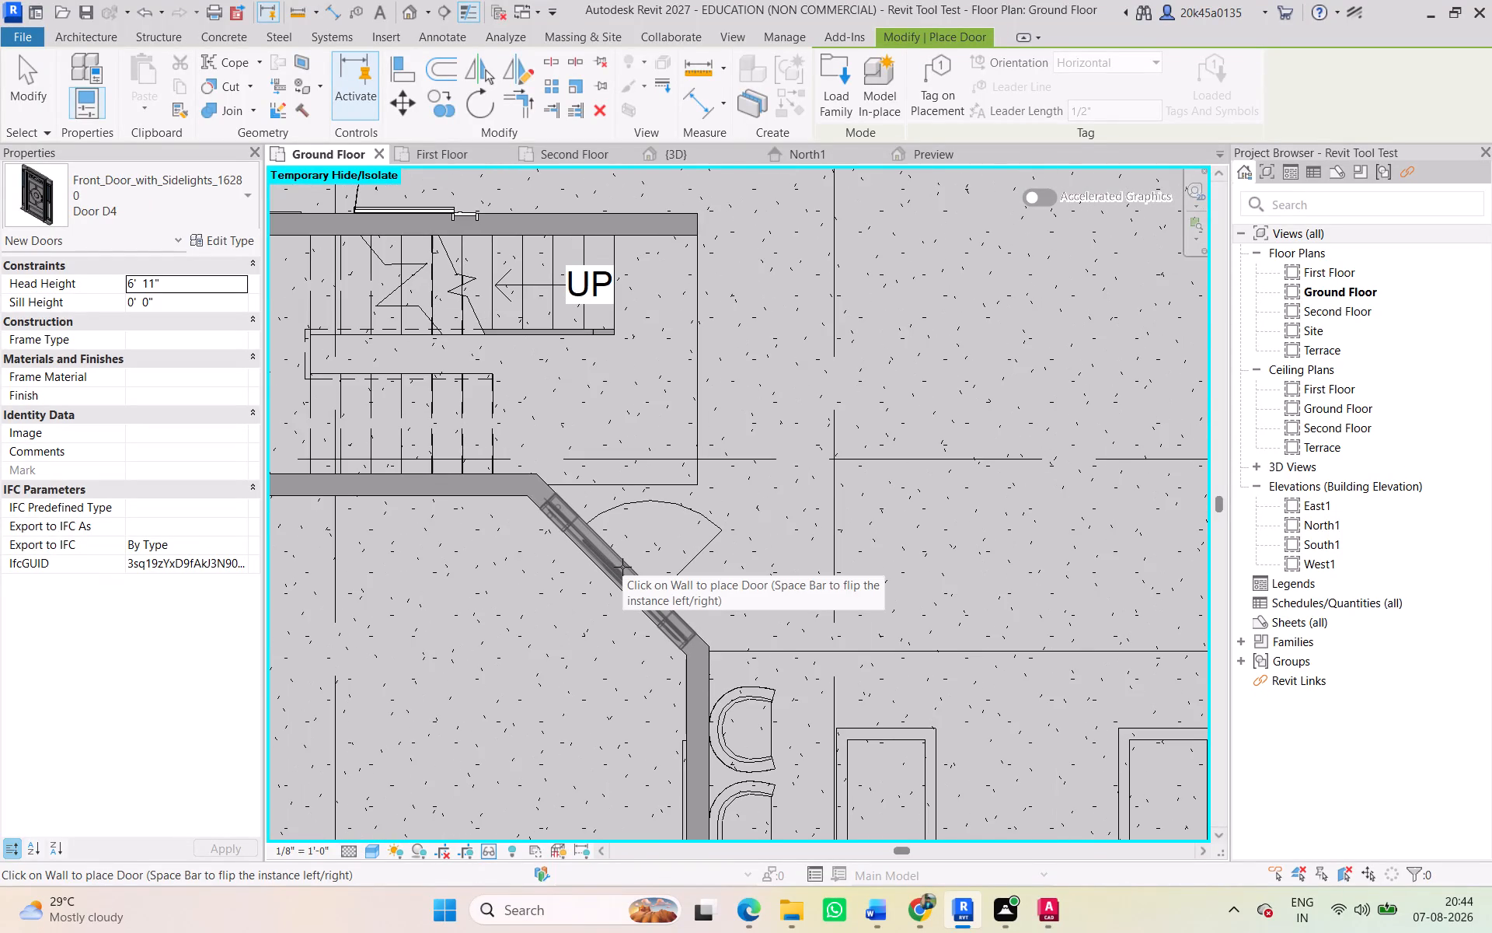
left_click(622, 567)
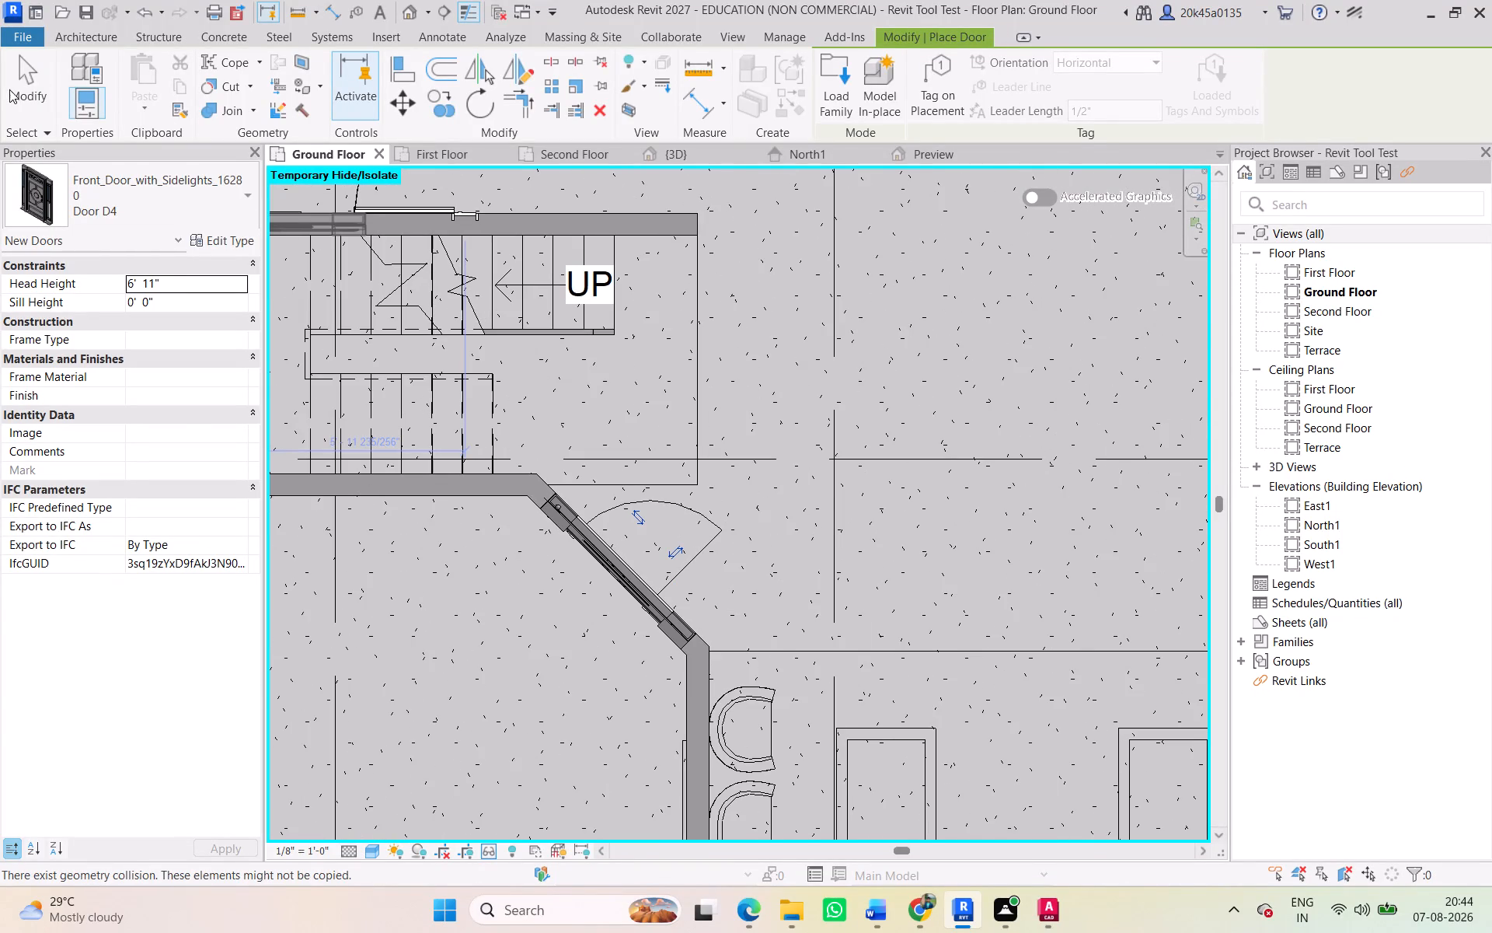
left_click(9, 89)
scroll(655, 493, "down", 4)
scroll(612, 531, "up", 7)
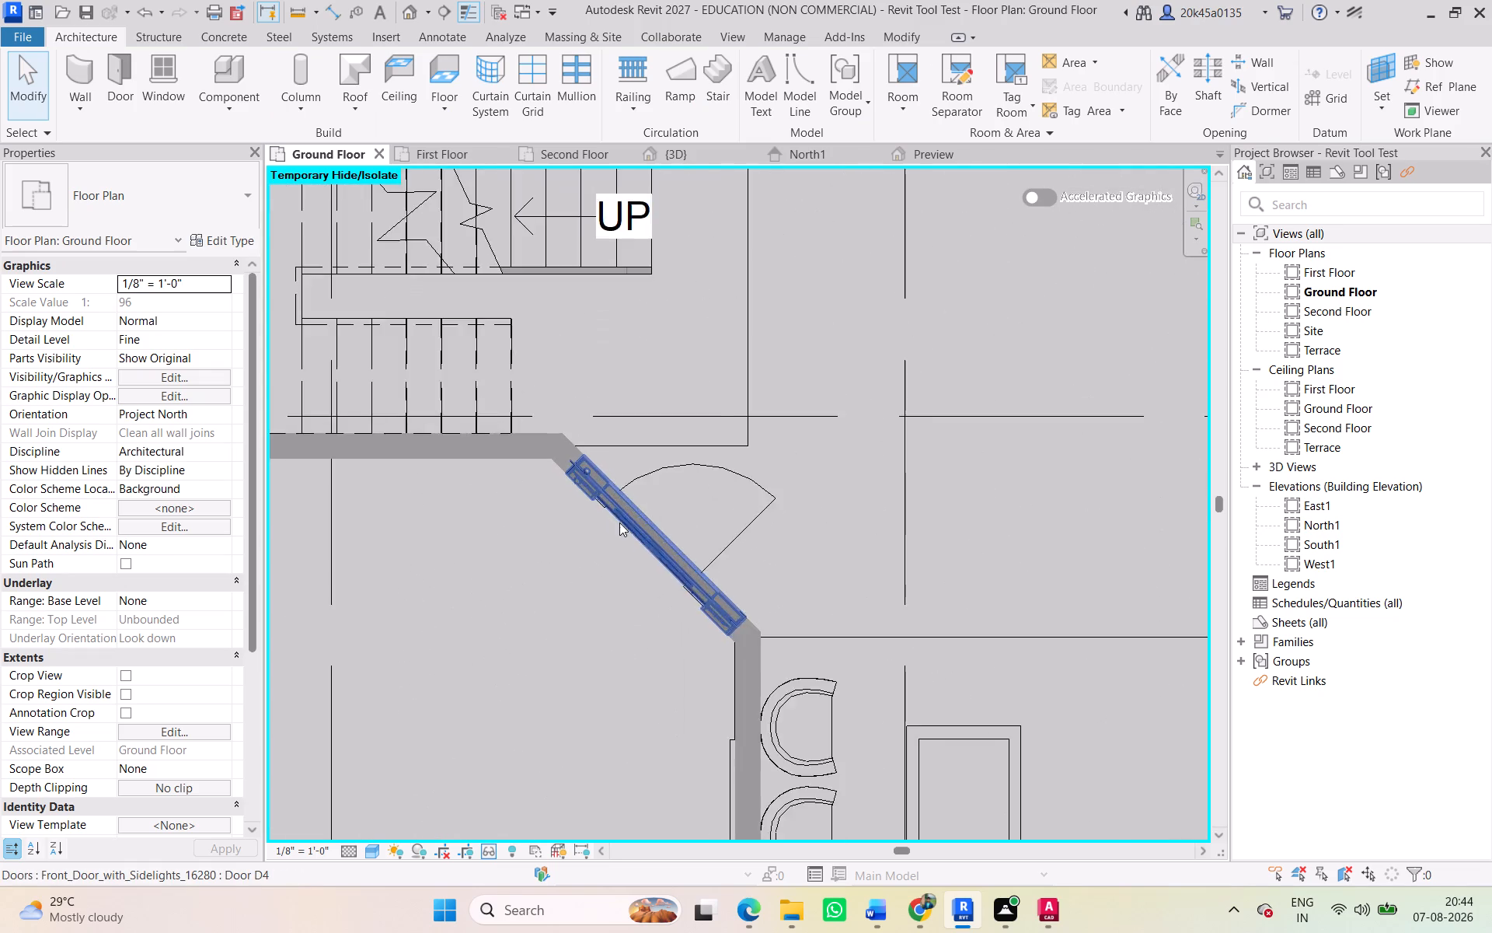
scroll(619, 522, "up", 2)
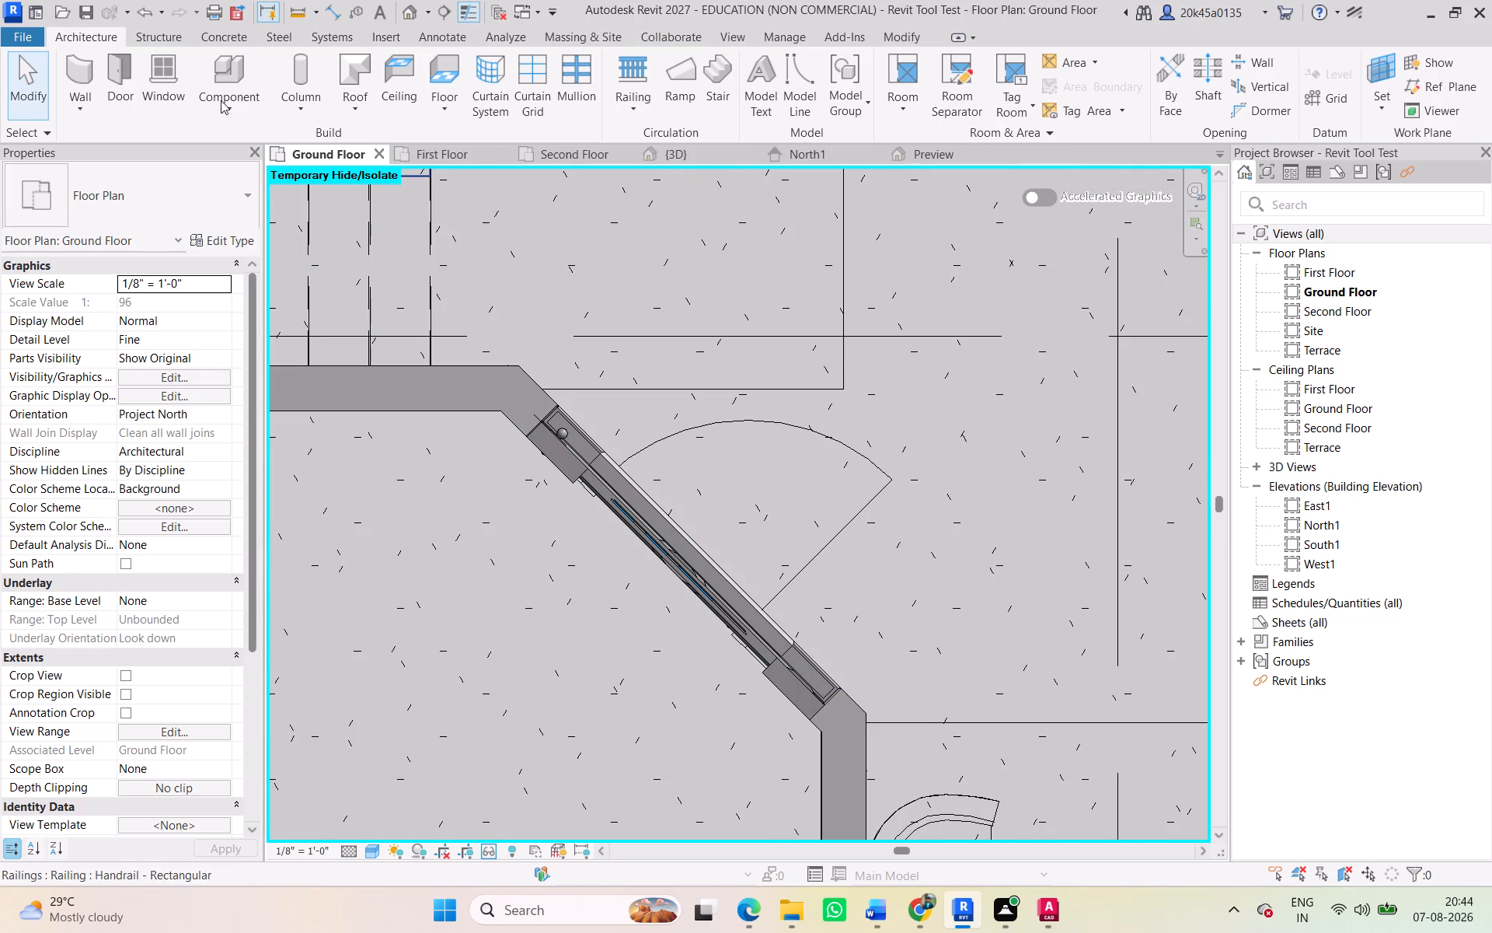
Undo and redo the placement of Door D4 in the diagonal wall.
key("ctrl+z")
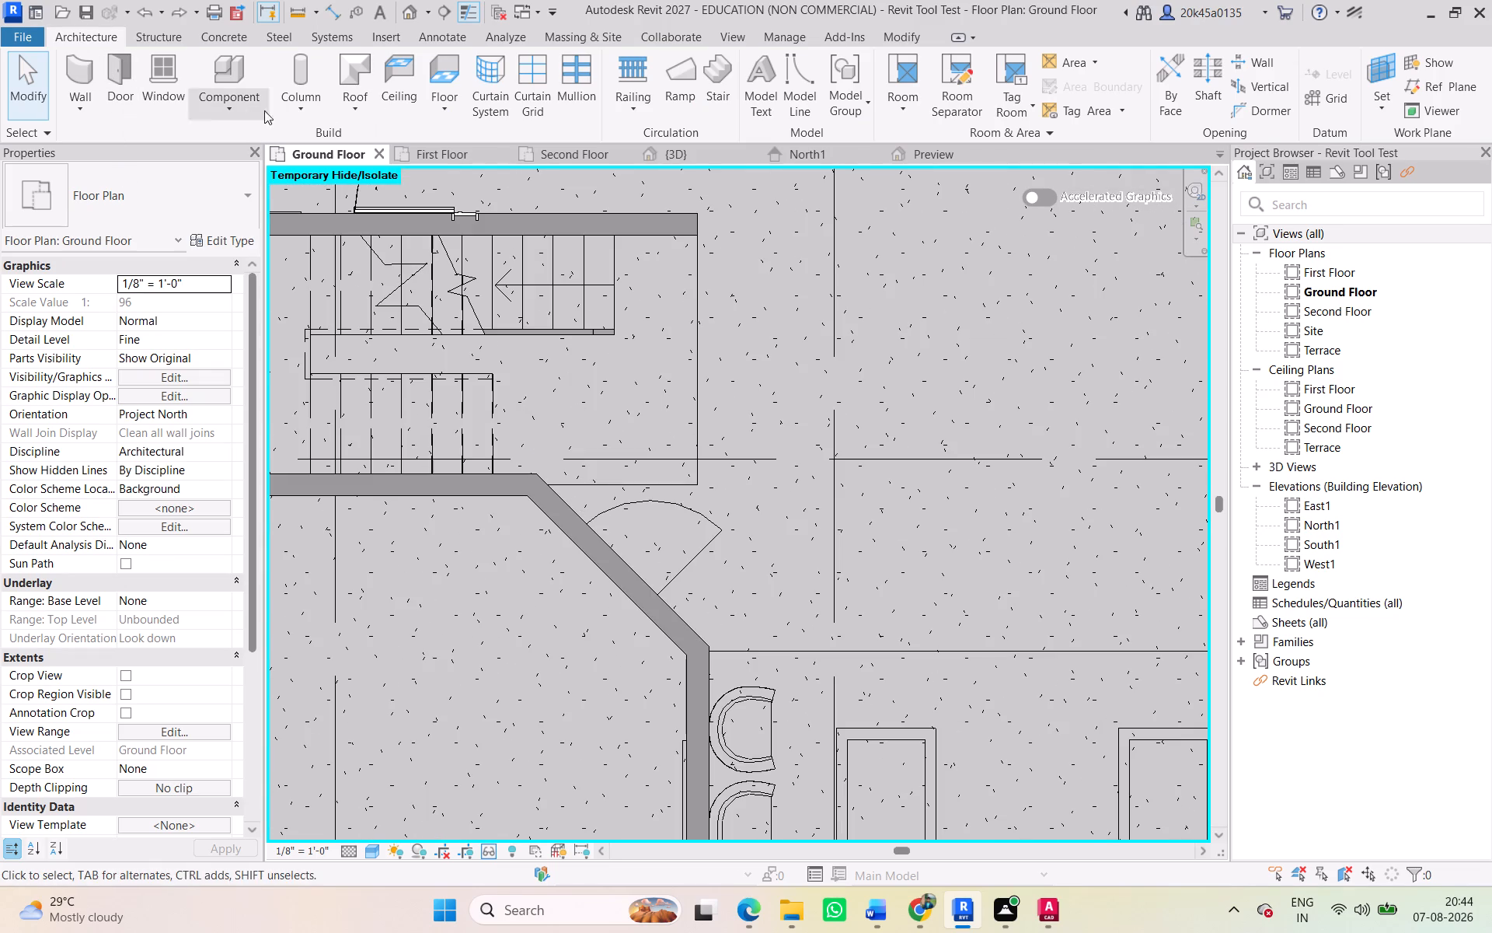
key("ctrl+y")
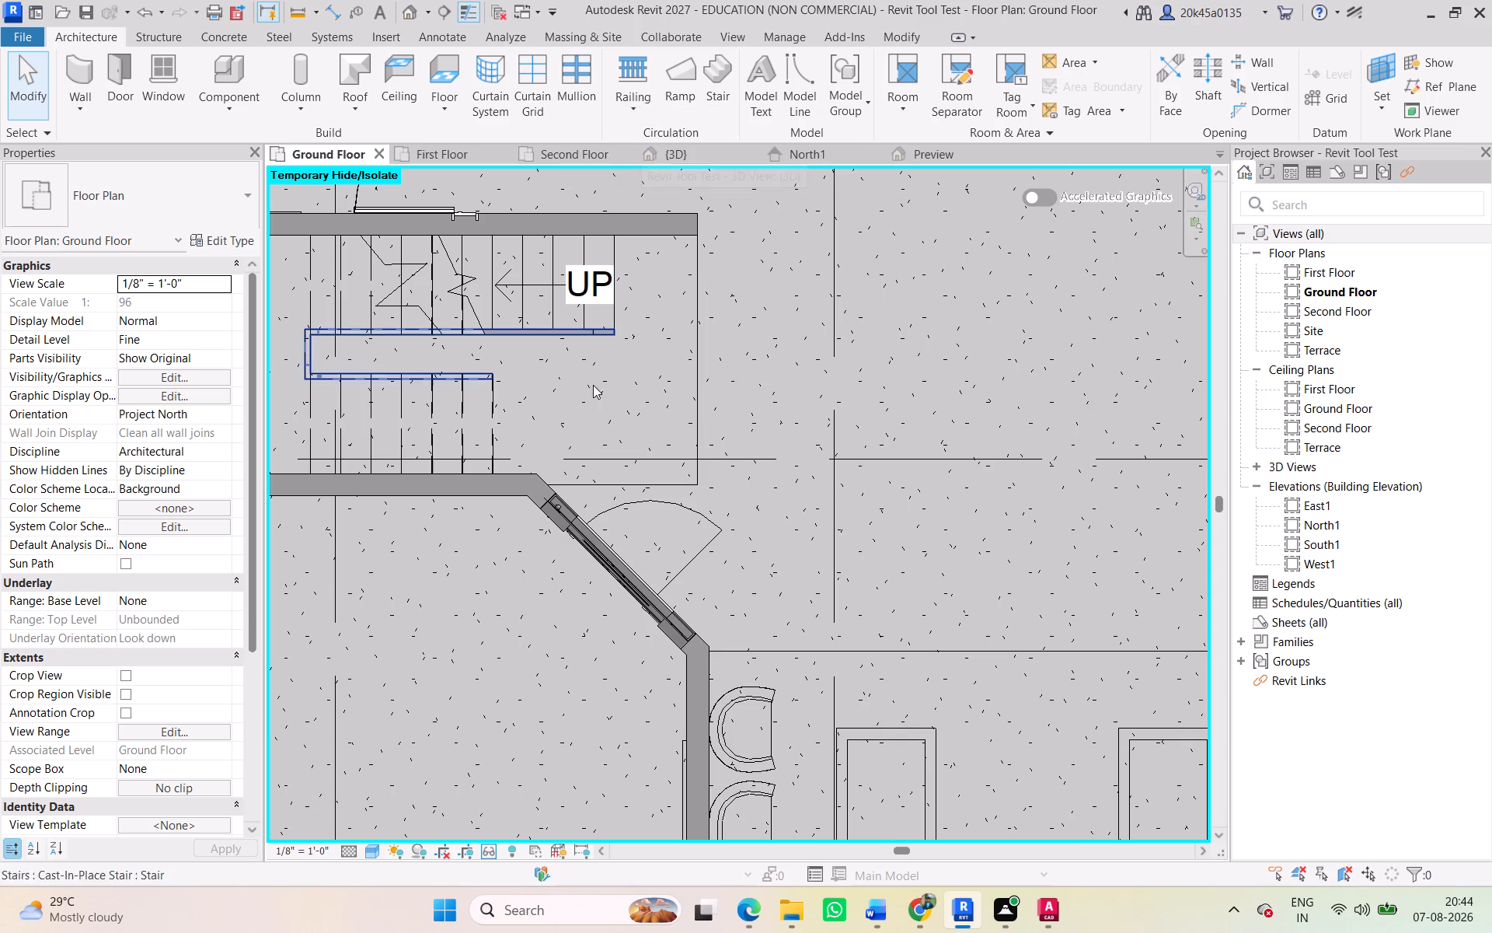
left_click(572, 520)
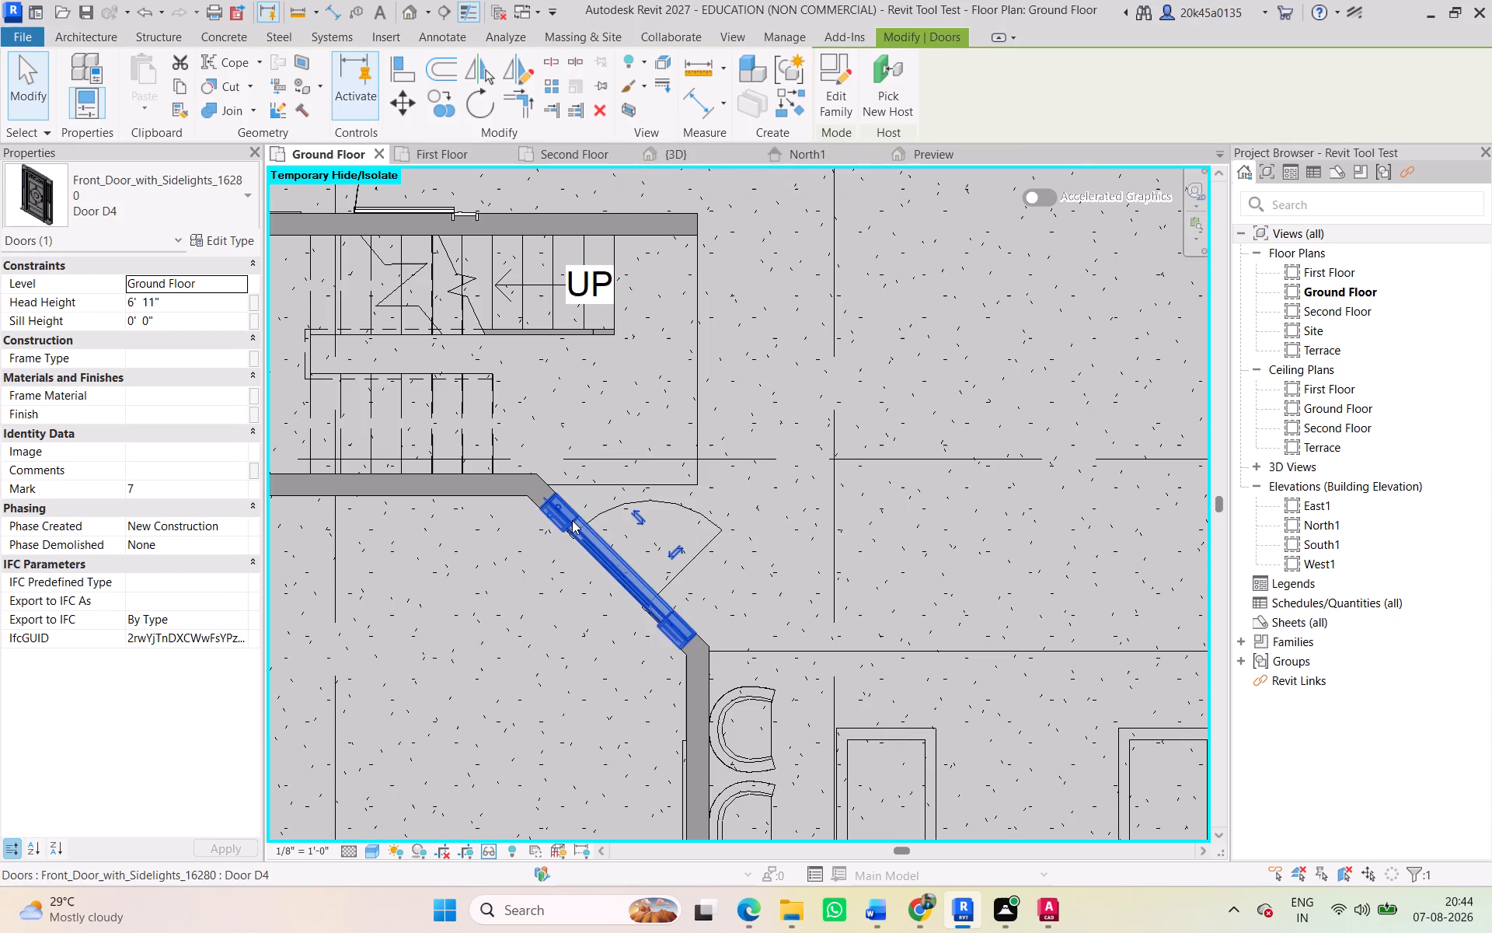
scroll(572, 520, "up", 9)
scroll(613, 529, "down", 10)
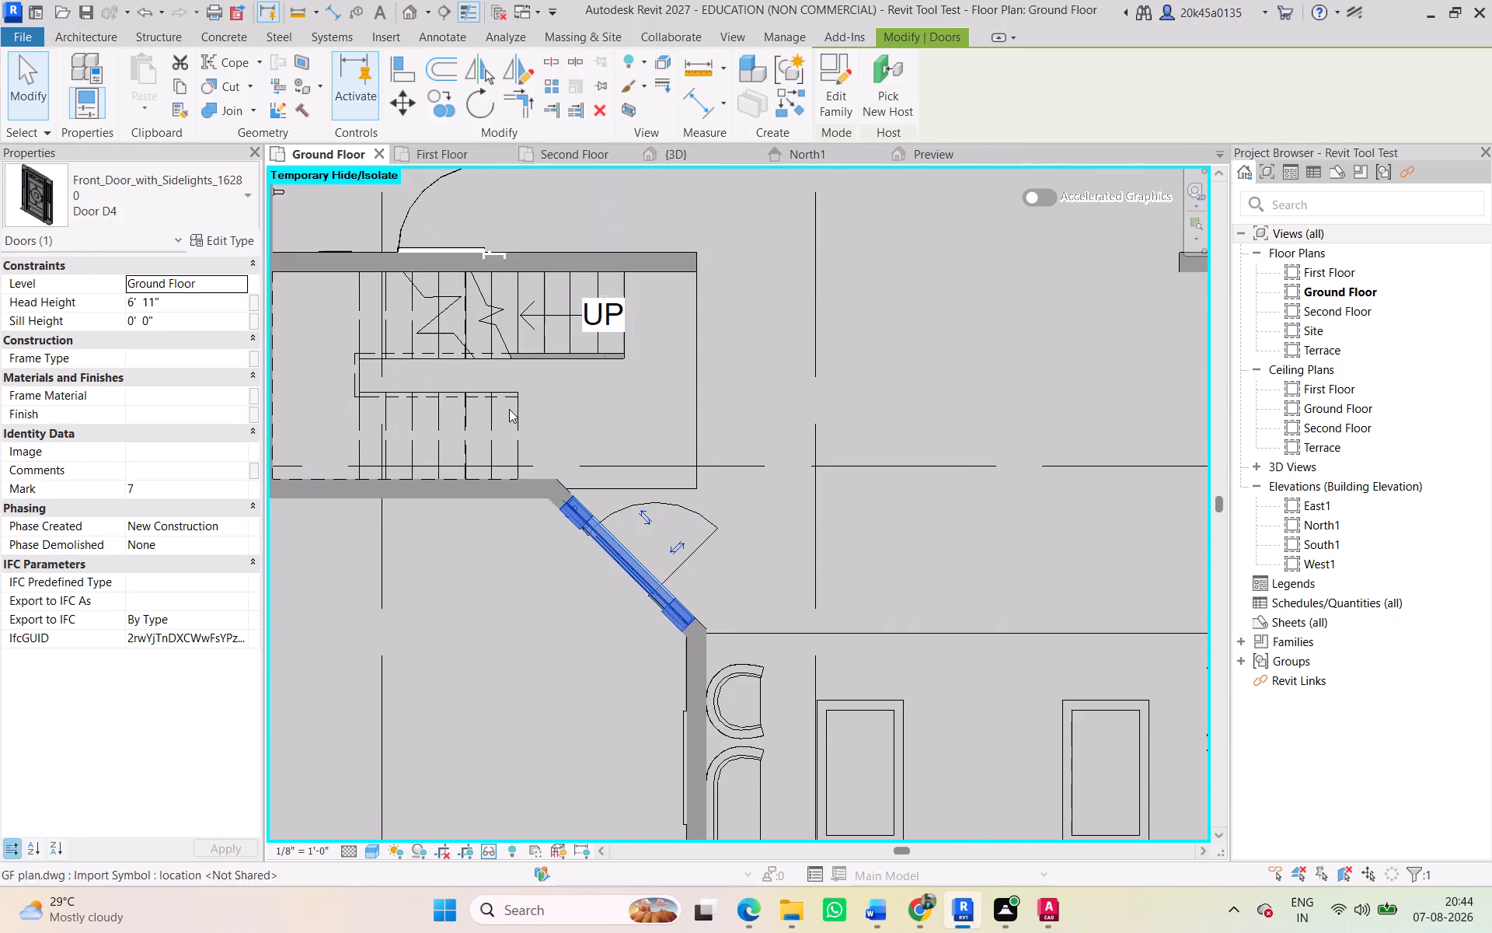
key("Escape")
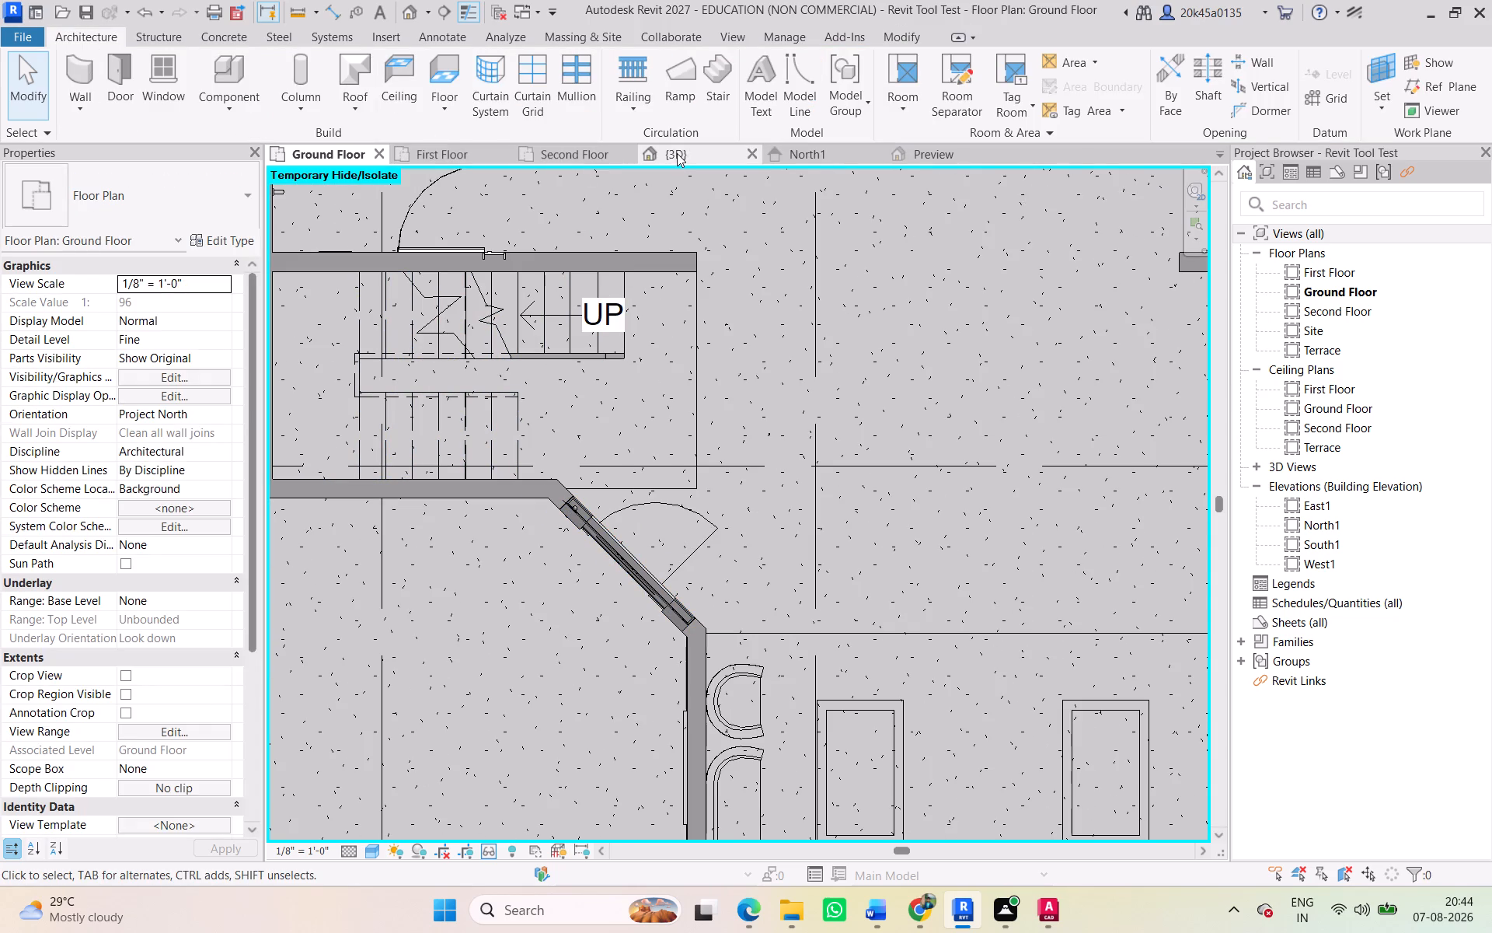
Flip the orientation of Door D4 in the diagonal wall, working in the 3D view.
left_click(677, 153)
scroll(691, 546, "down", 5)
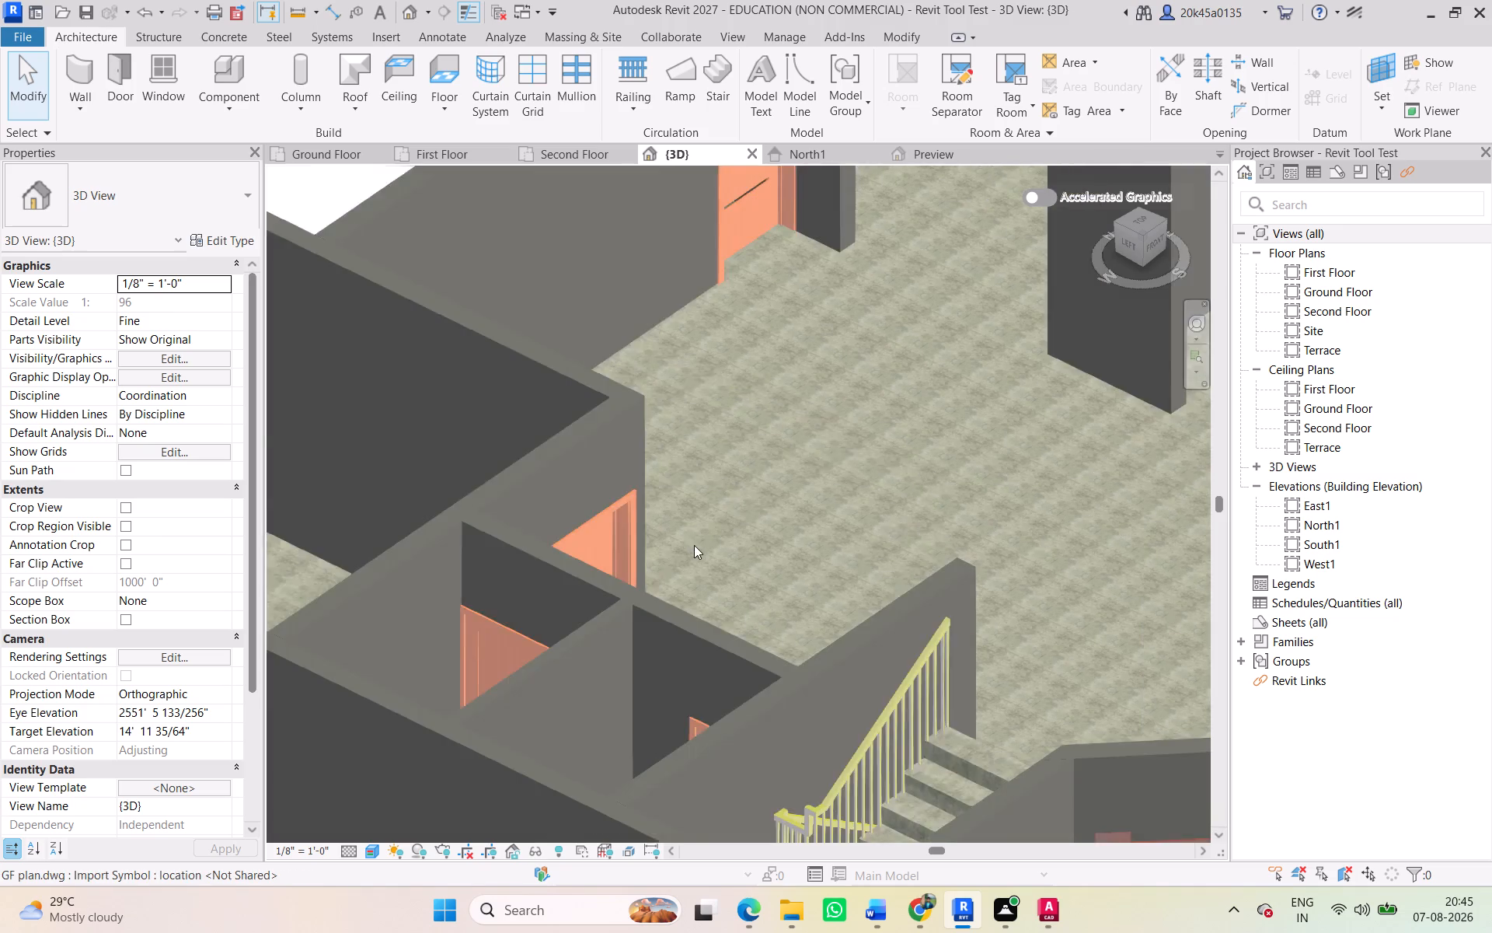
scroll(695, 544, "down", 1)
middle_click_drag(702, 546, 714, 624)
scroll(788, 610, "down", 2)
middle_click_drag(788, 603, 584, 330)
scroll(671, 533, "up", 10)
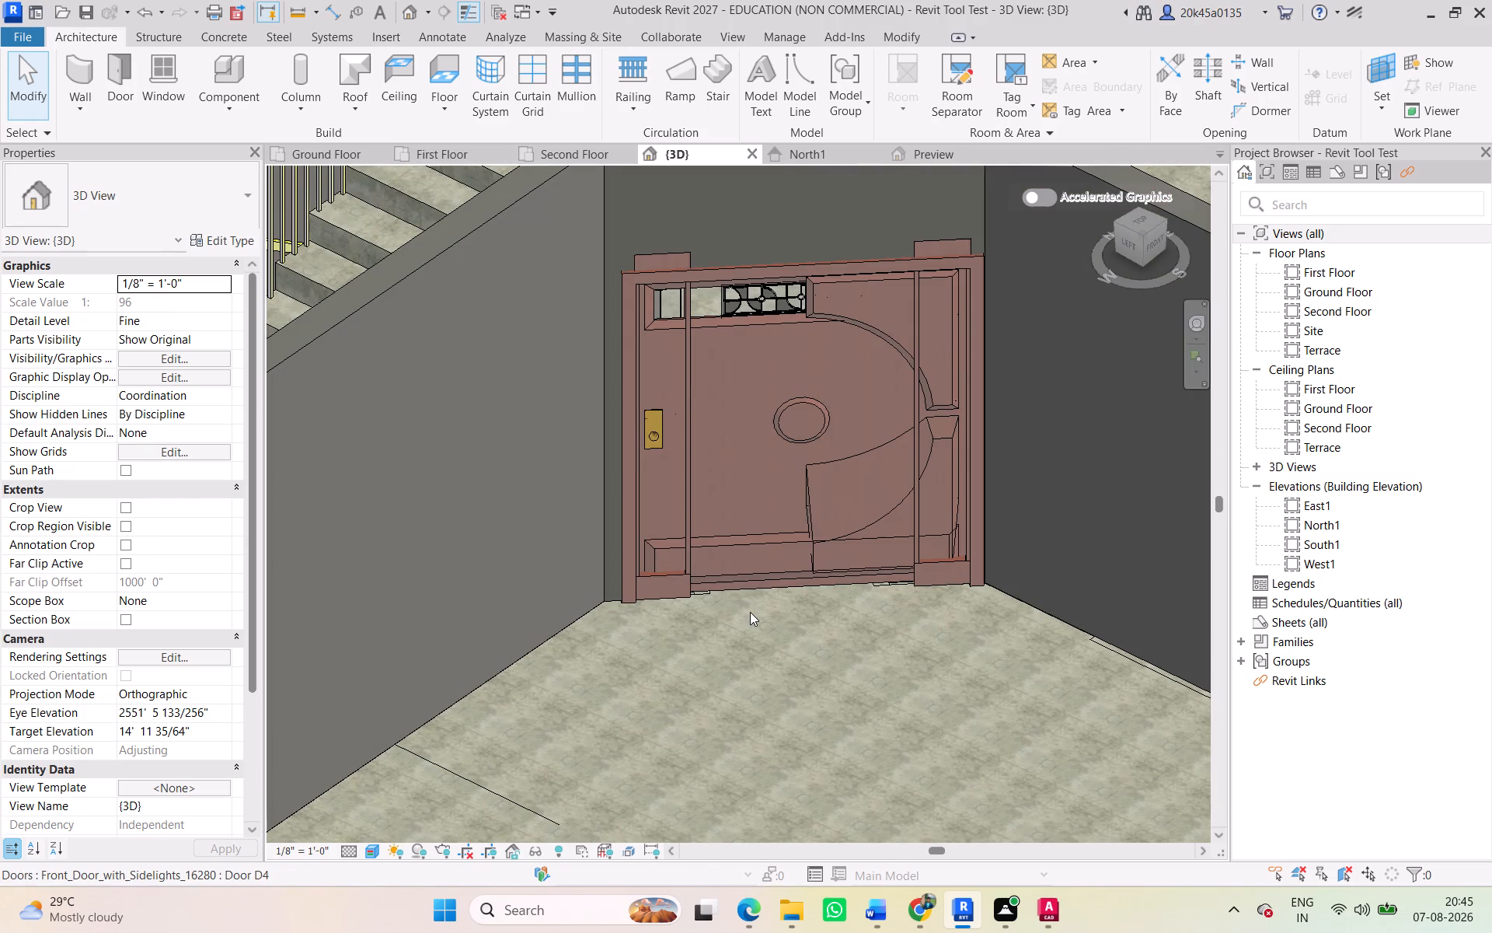
left_click(814, 292)
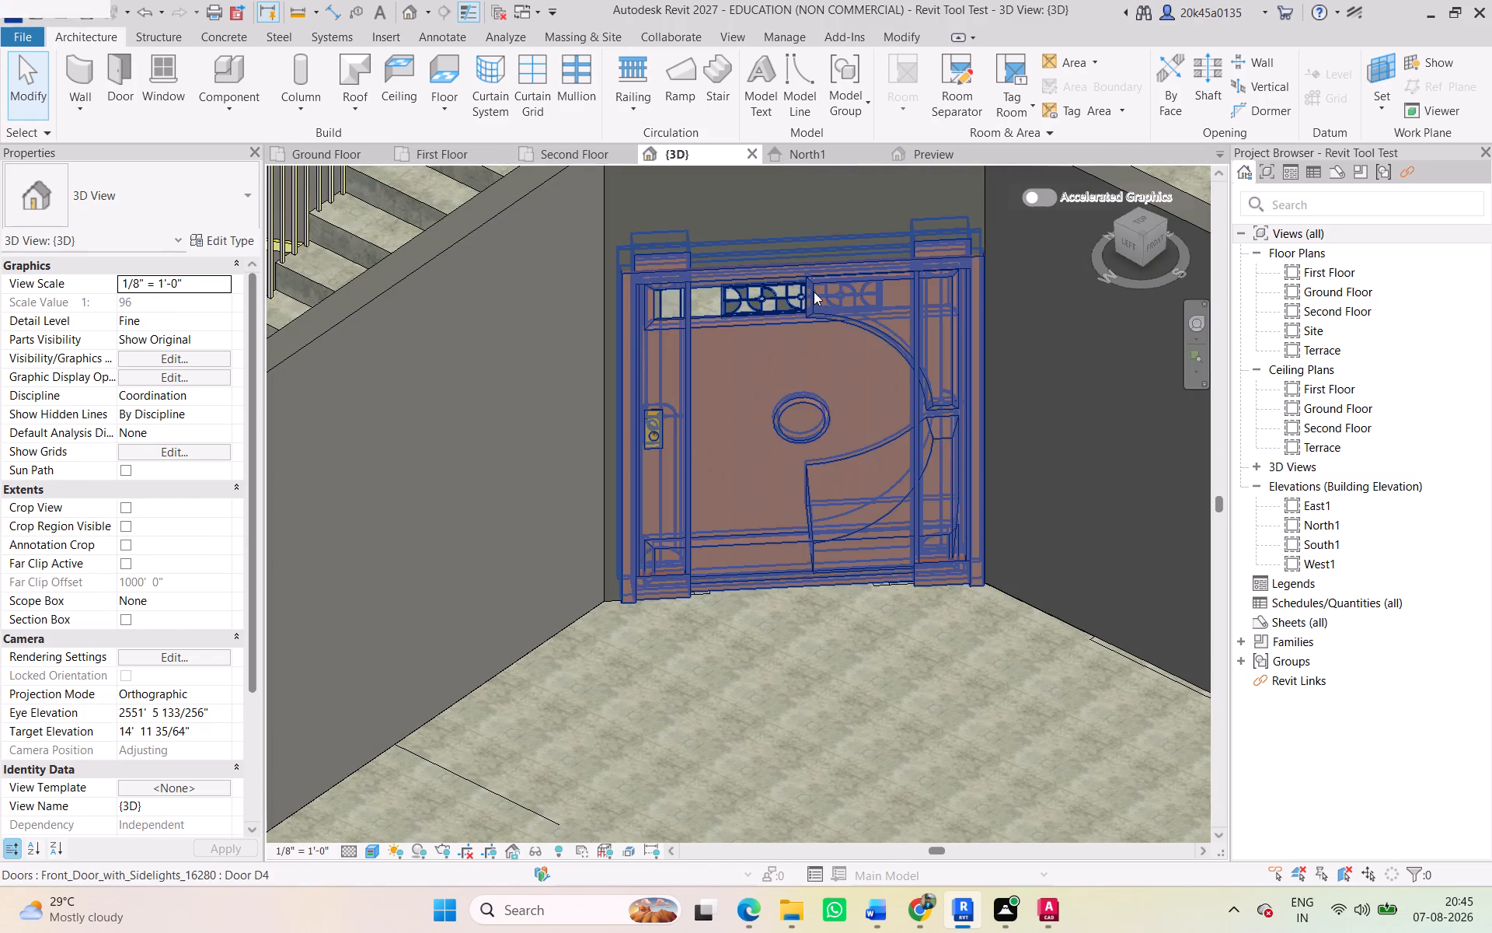
key("space")
key("space")
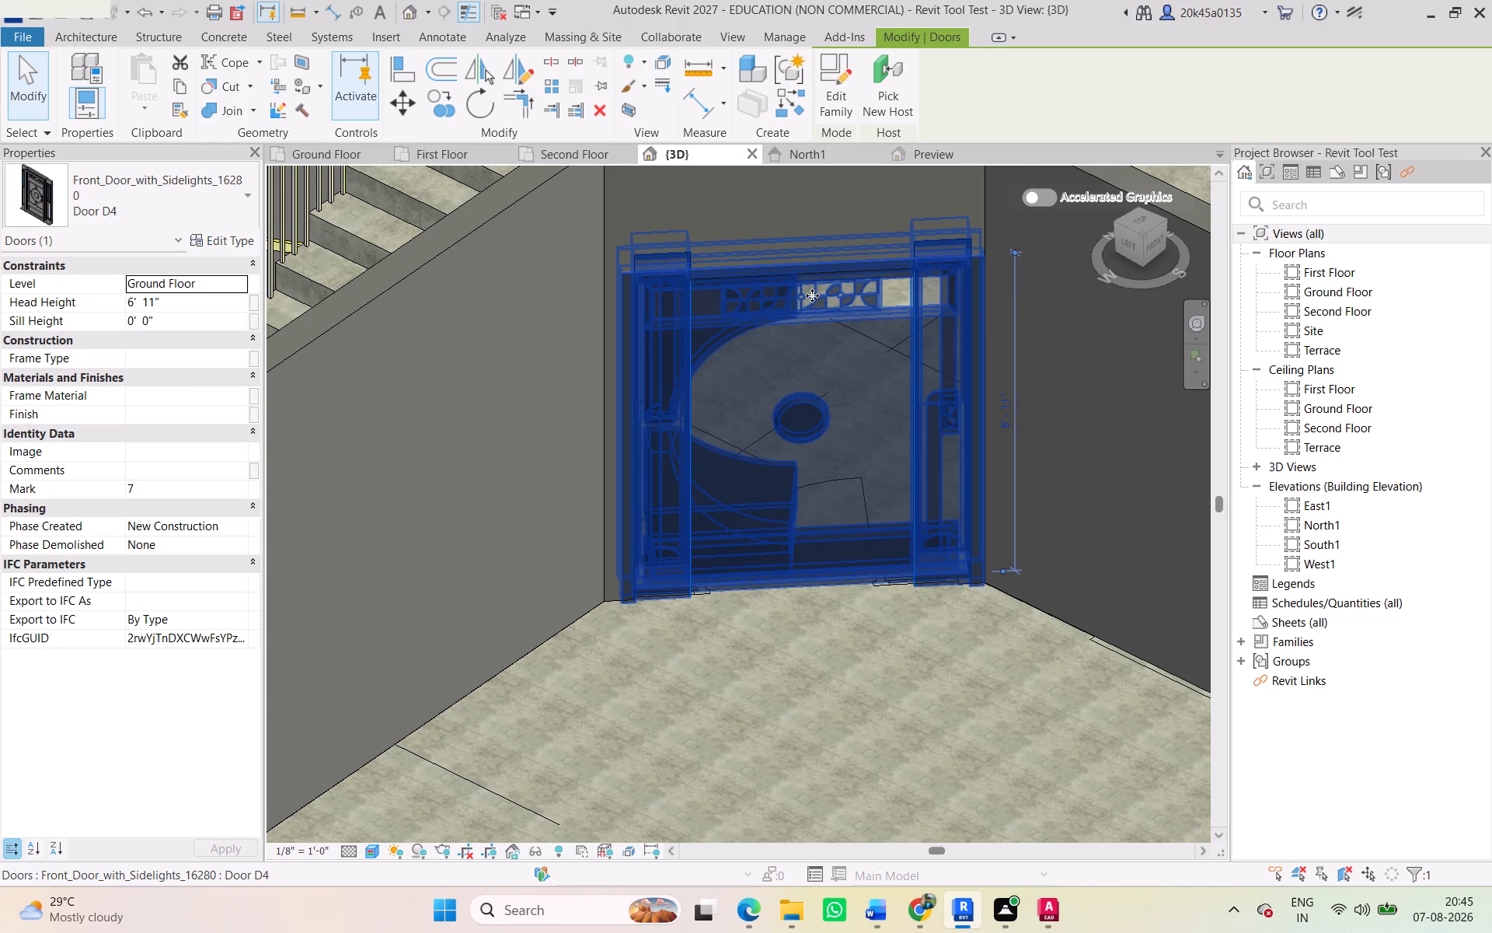
left_click(776, 652)
Isolate the diagonal wall containing Door D4 with a selection box in the 3D view.
scroll(782, 568, "down", 1)
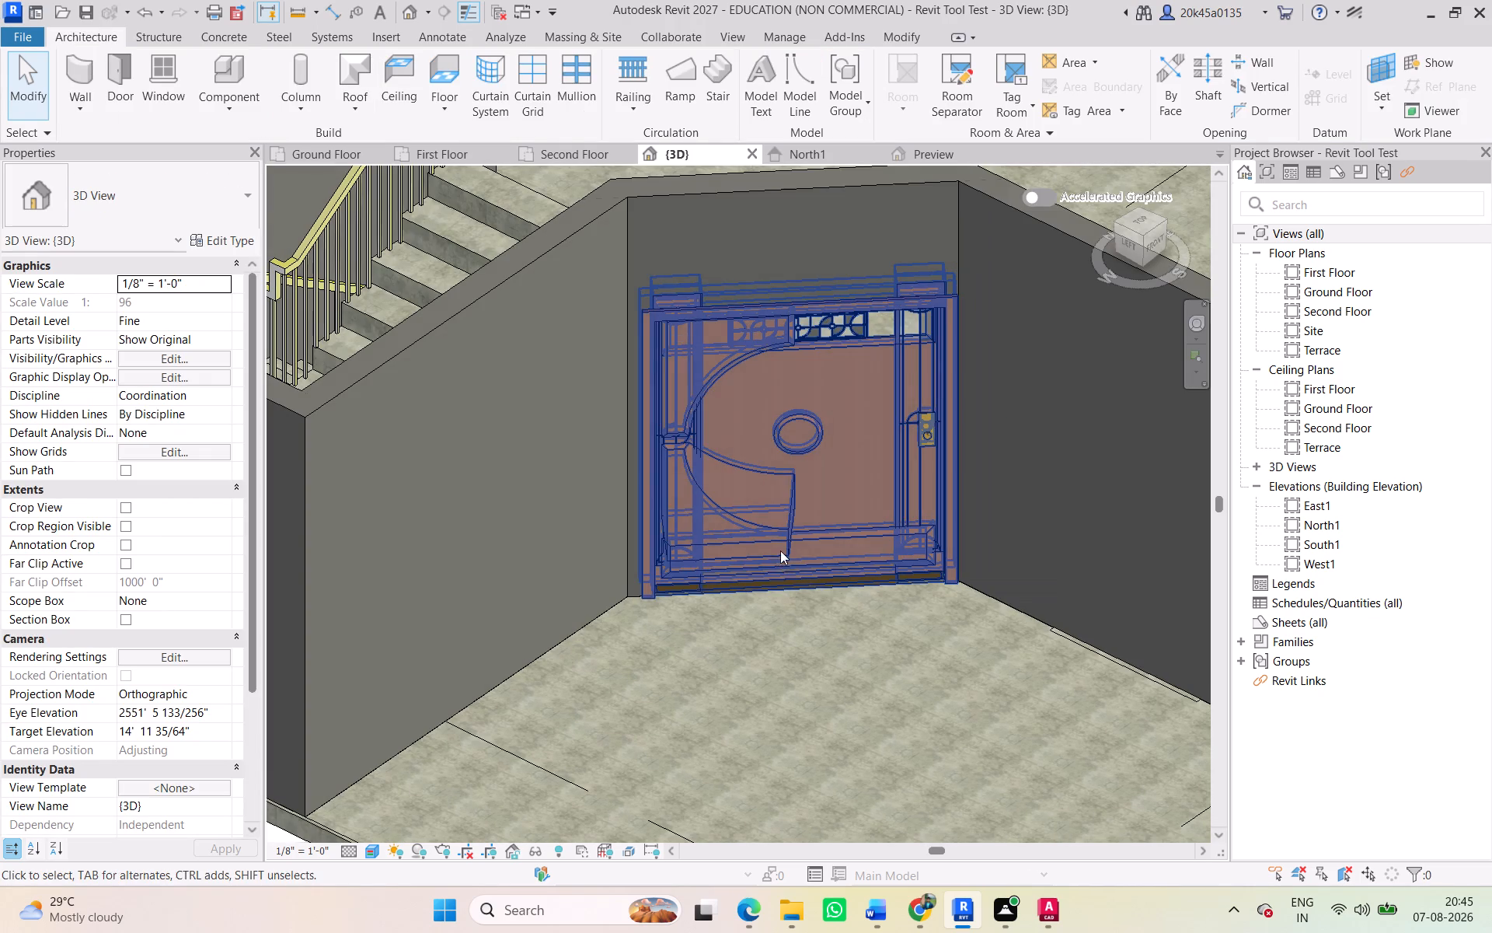
scroll(486, 564, "down", 2)
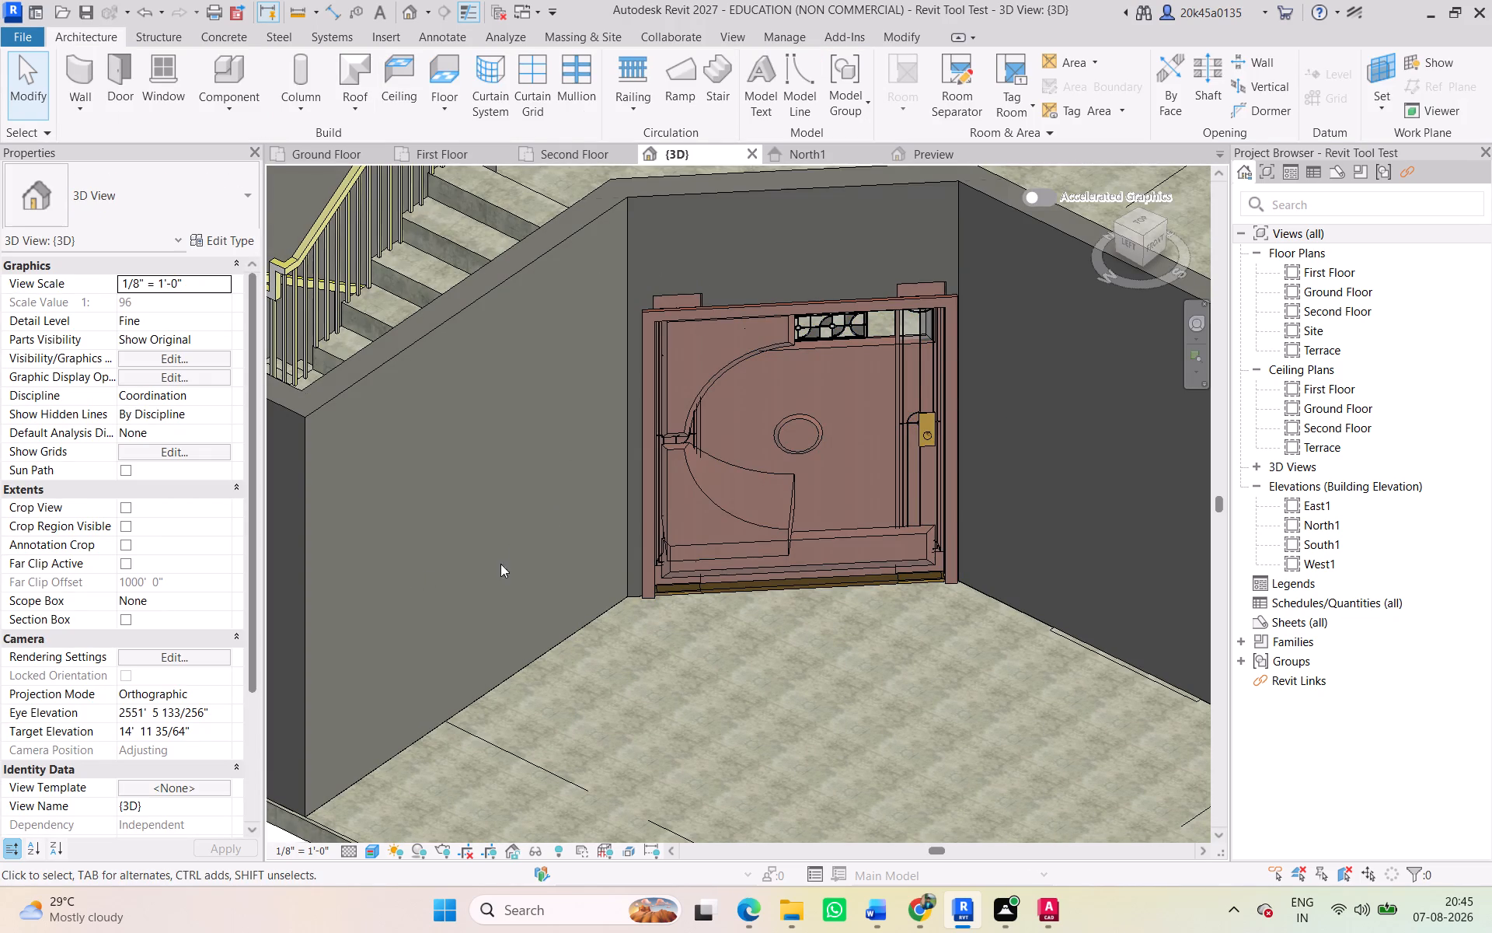
scroll(500, 564, "down", 4)
scroll(583, 550, "down", 4)
middle_click_drag(605, 556, 620, 567, "shift")
scroll(629, 560, "down", 4)
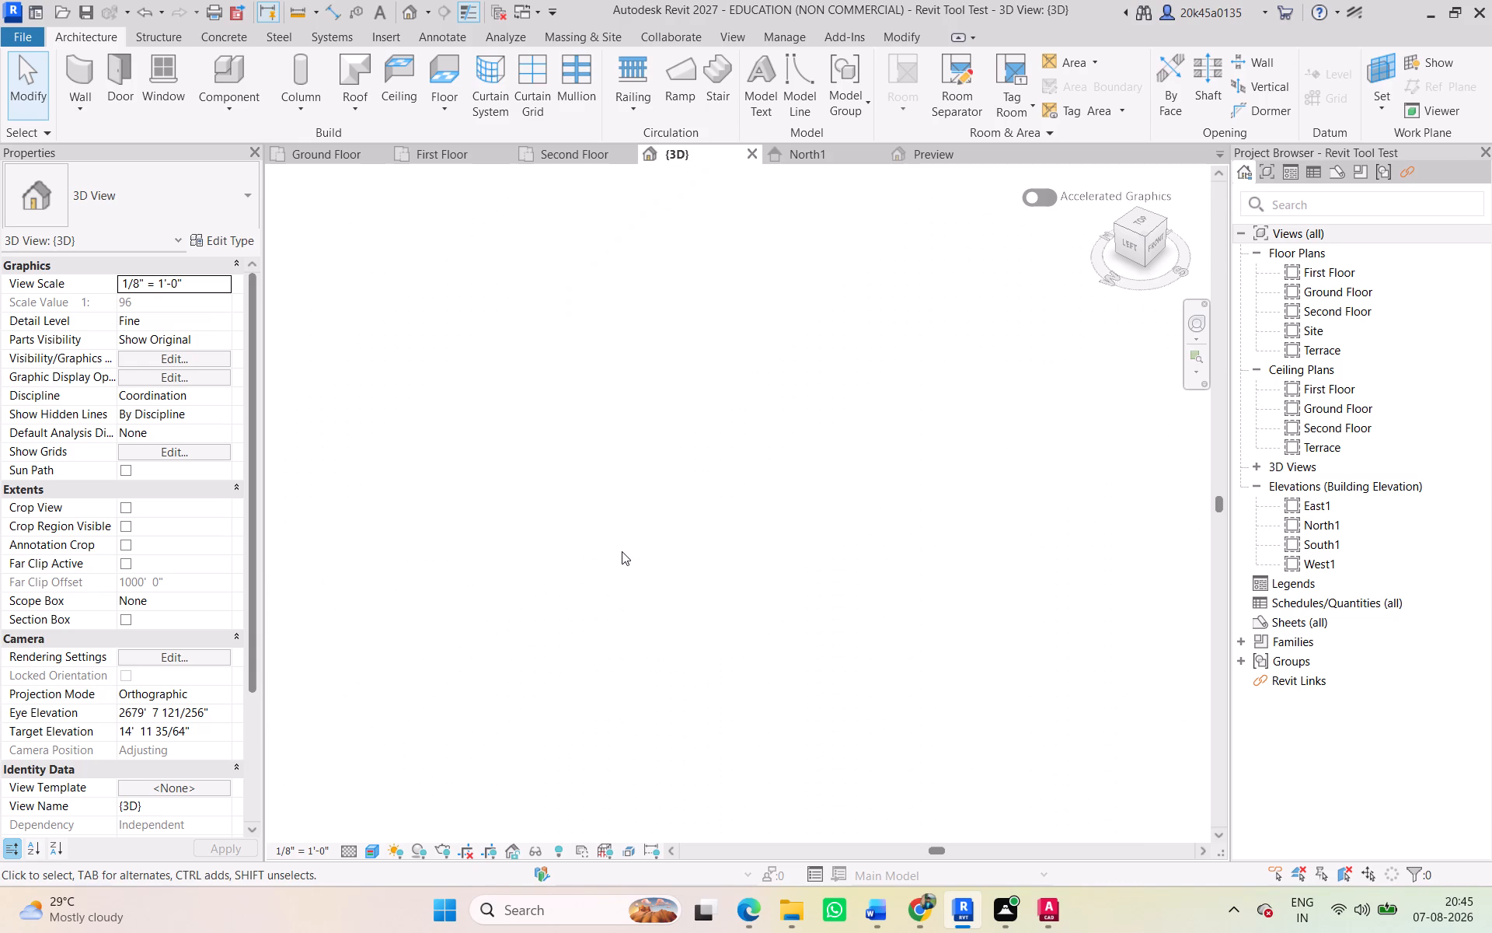
scroll(619, 541, "down", 9)
middle_click_drag(574, 512, 274, 338)
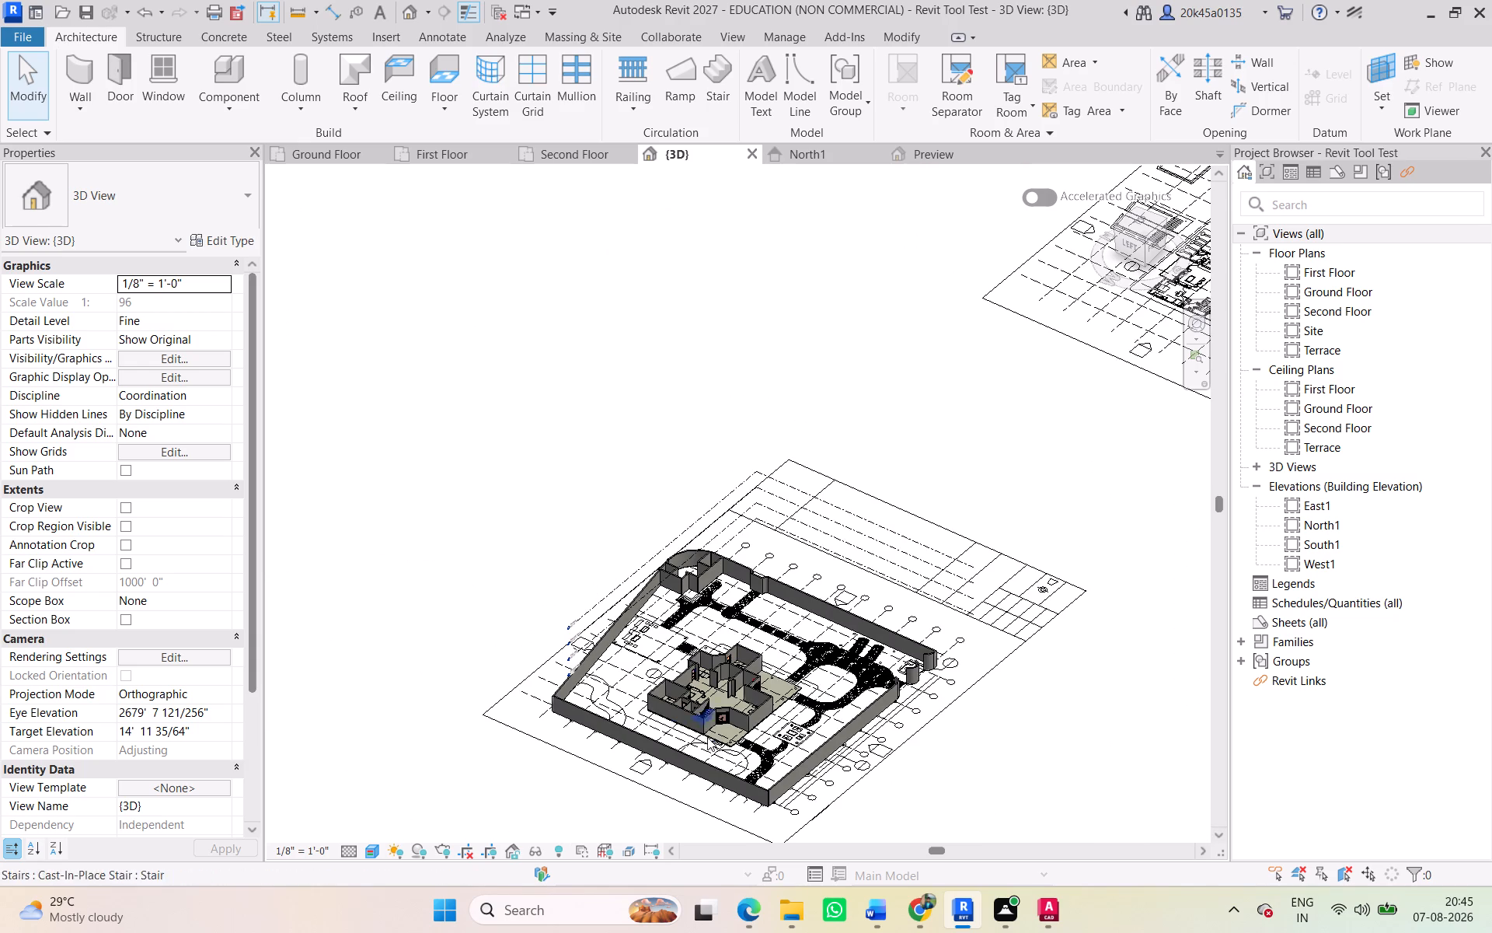
scroll(720, 710, "down", 2)
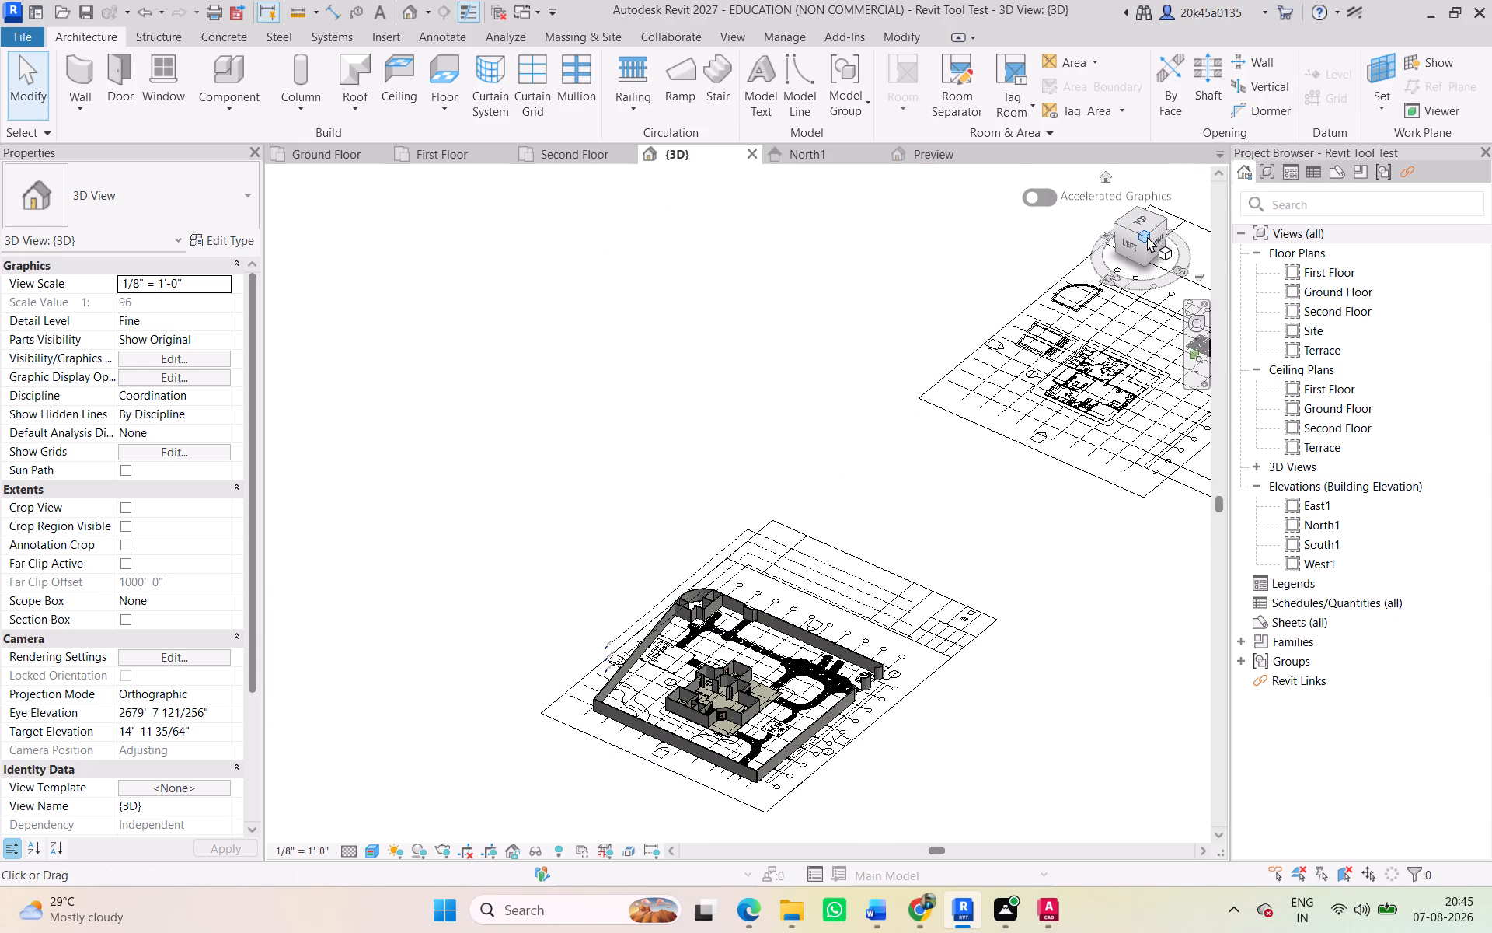
left_click_drag(1147, 236, 1137, 252)
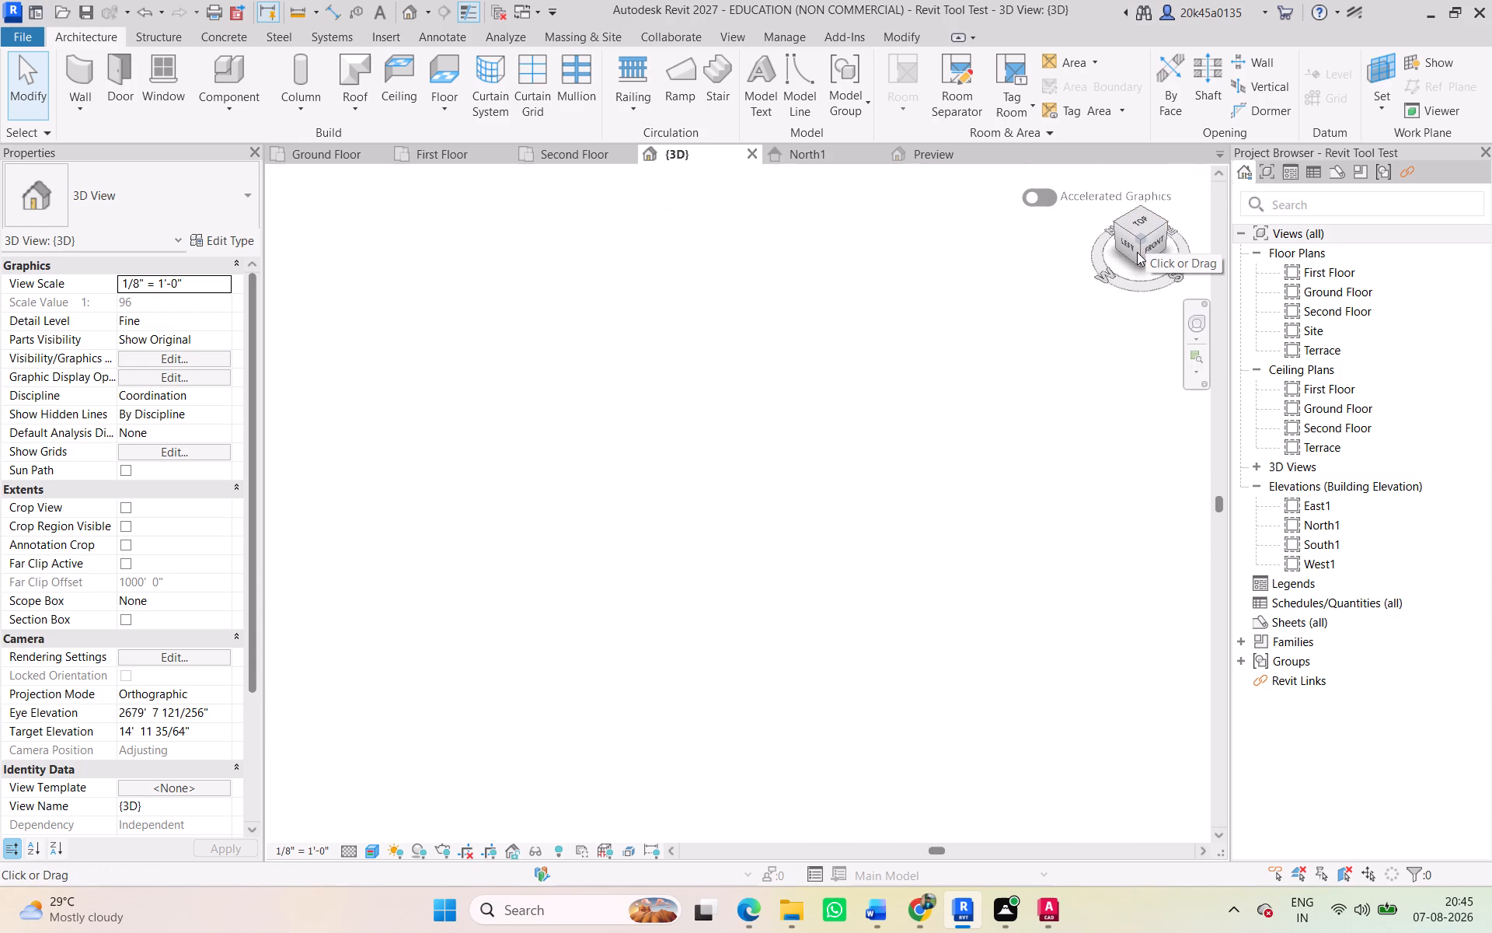
left_click_drag(1137, 252, 1136, 252)
scroll(696, 395, "down", 2)
middle_click_drag(696, 397, 1122, 400)
scroll(723, 538, "up", 5)
scroll(595, 568, "up", 12)
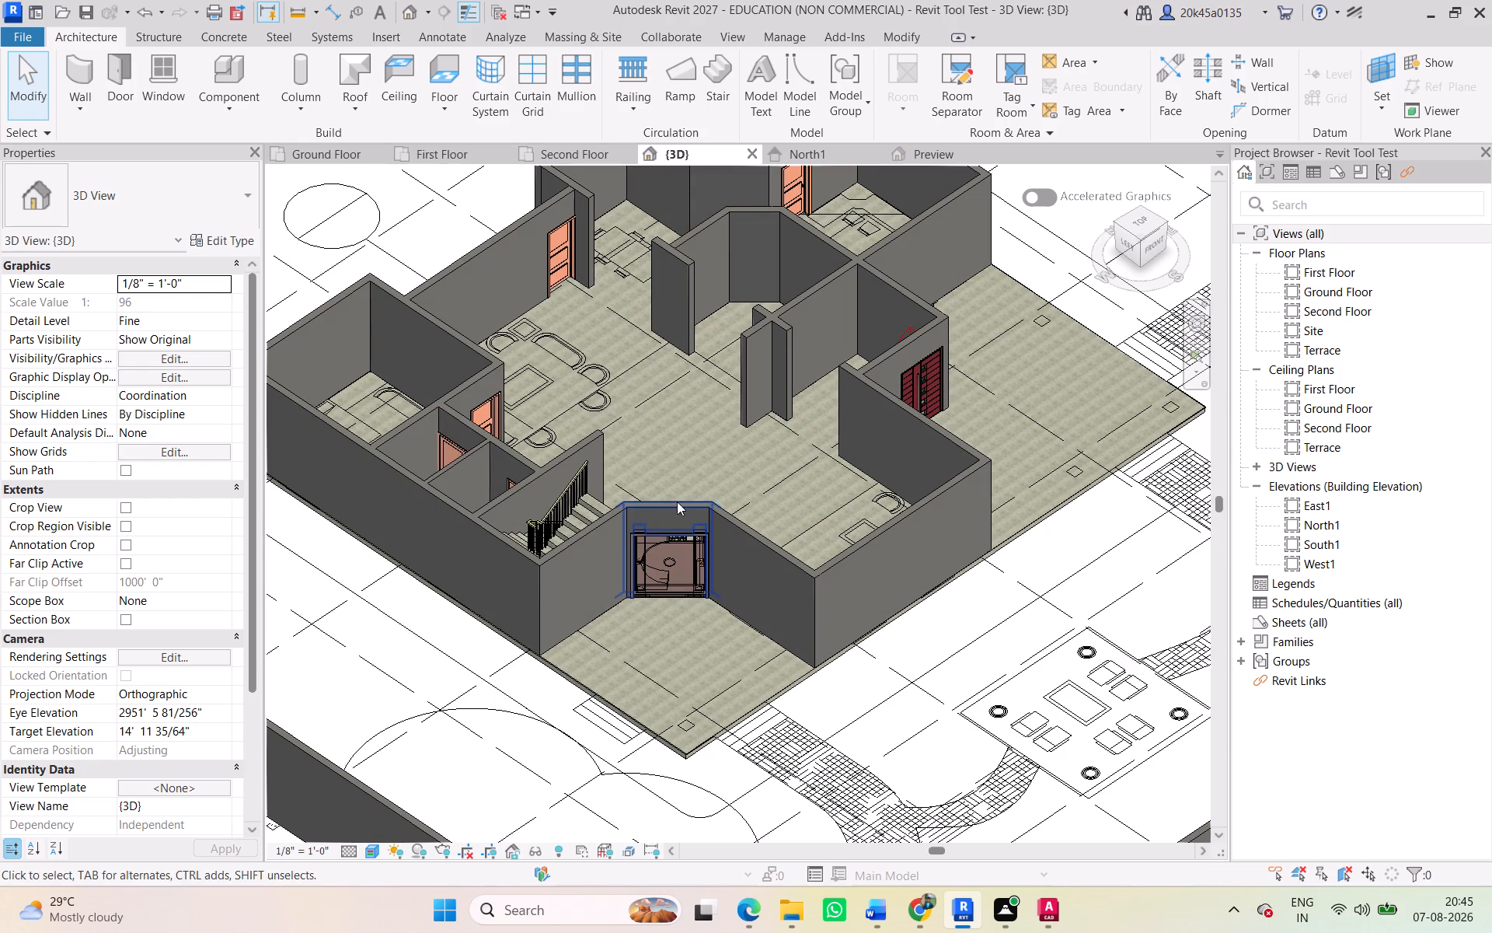
left_click(681, 500)
left_click(635, 112)
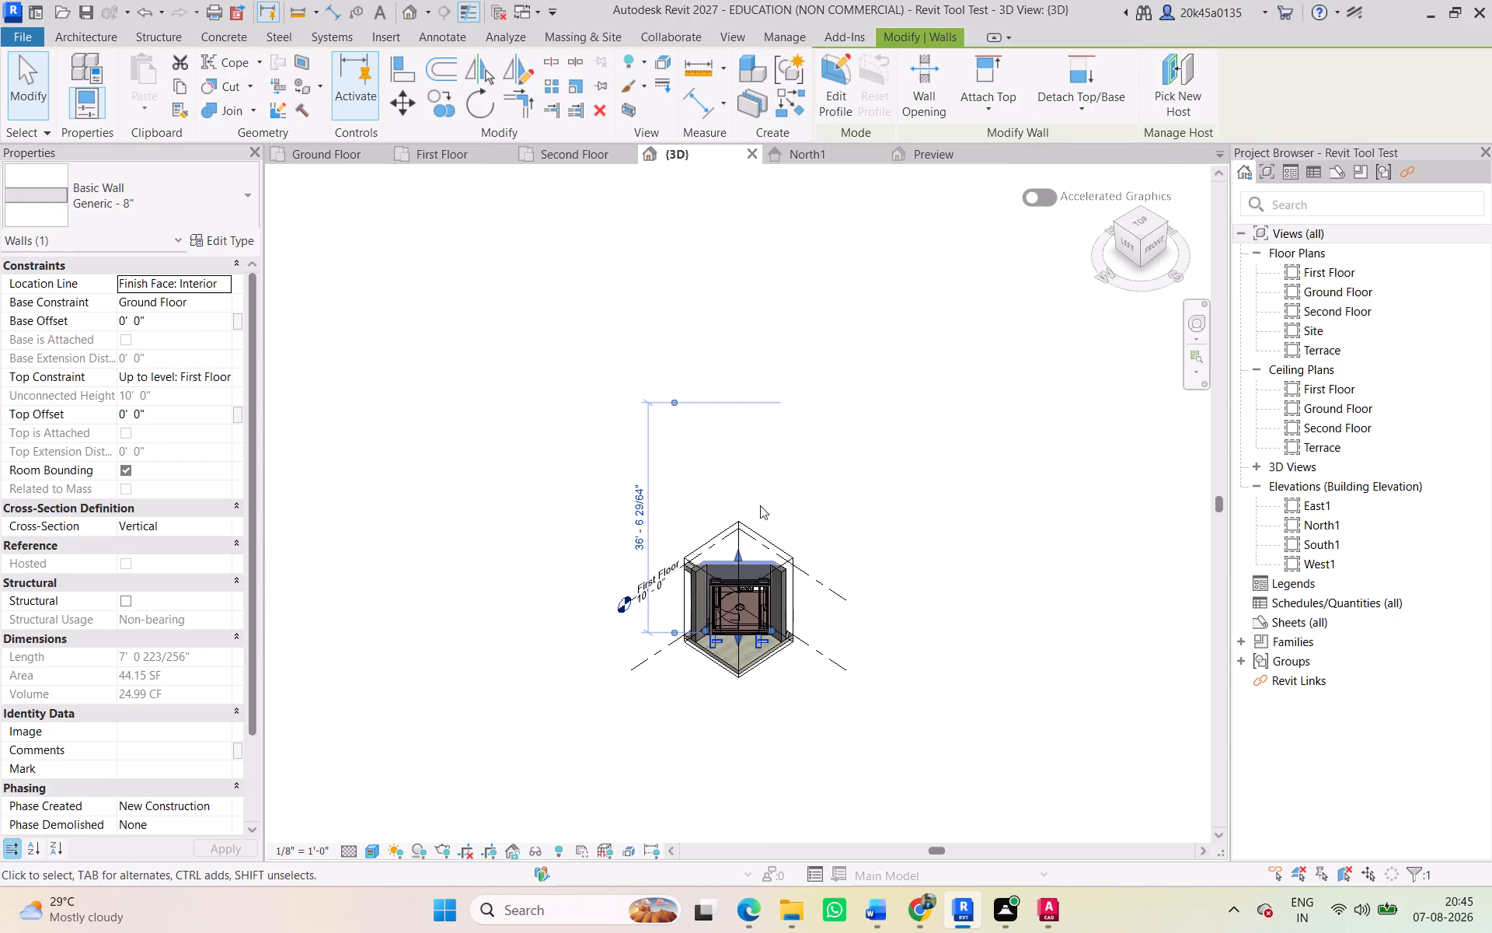
Examine both faces of Door D4 and its fit in the boxed diagonal wall.
middle_click_drag(702, 632, 1207, 518, "shift")
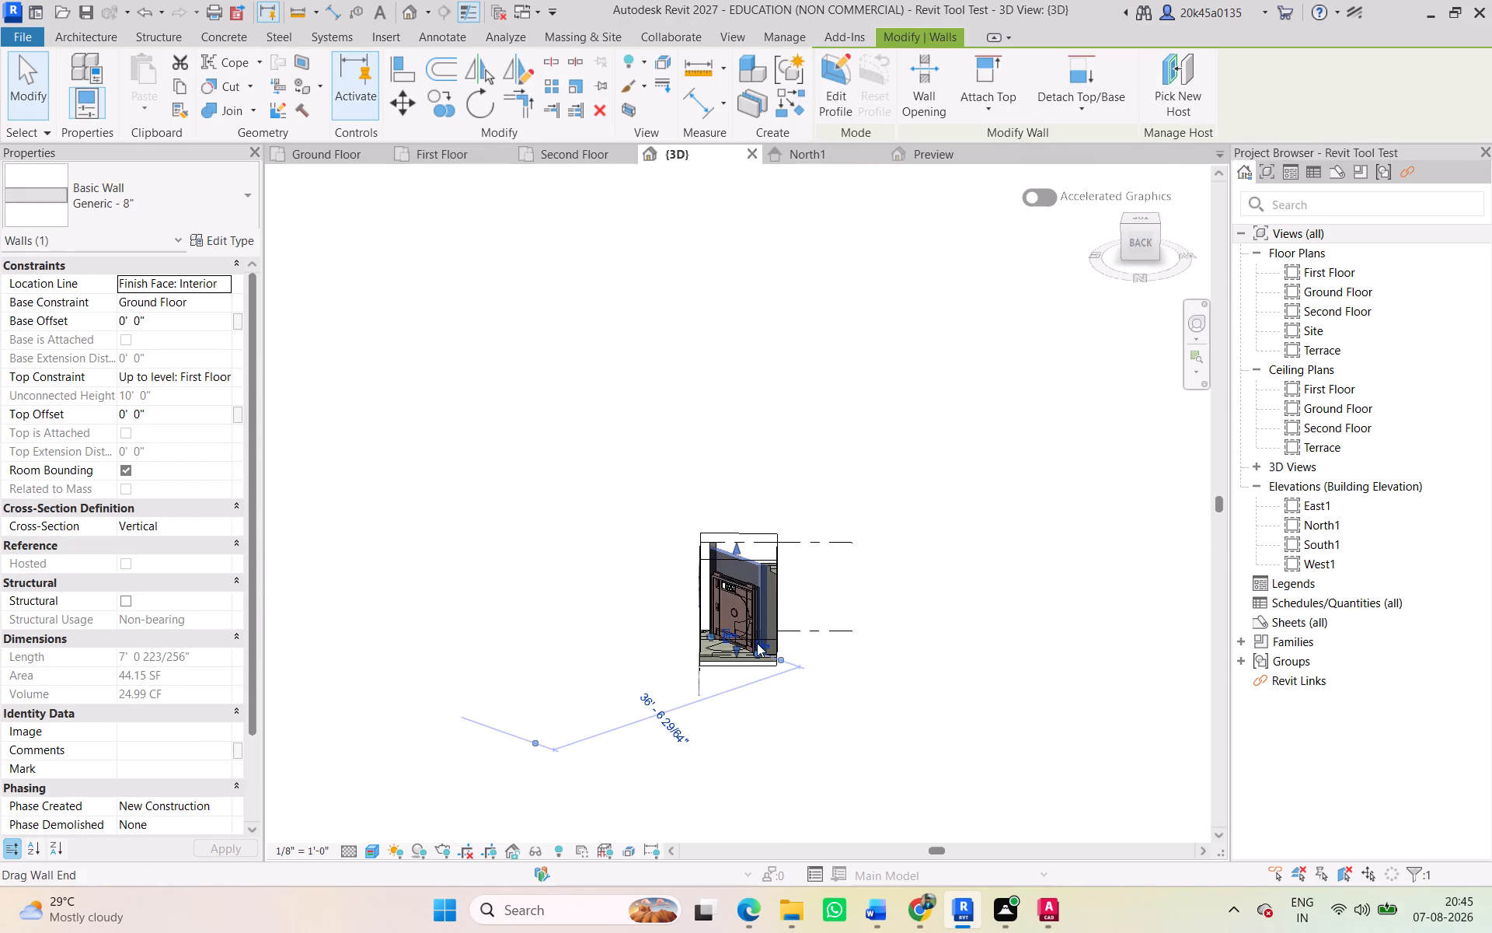
middle_click_drag(774, 645, 926, 645, "shift")
left_click(448, 624)
scroll(725, 633, "up", 14)
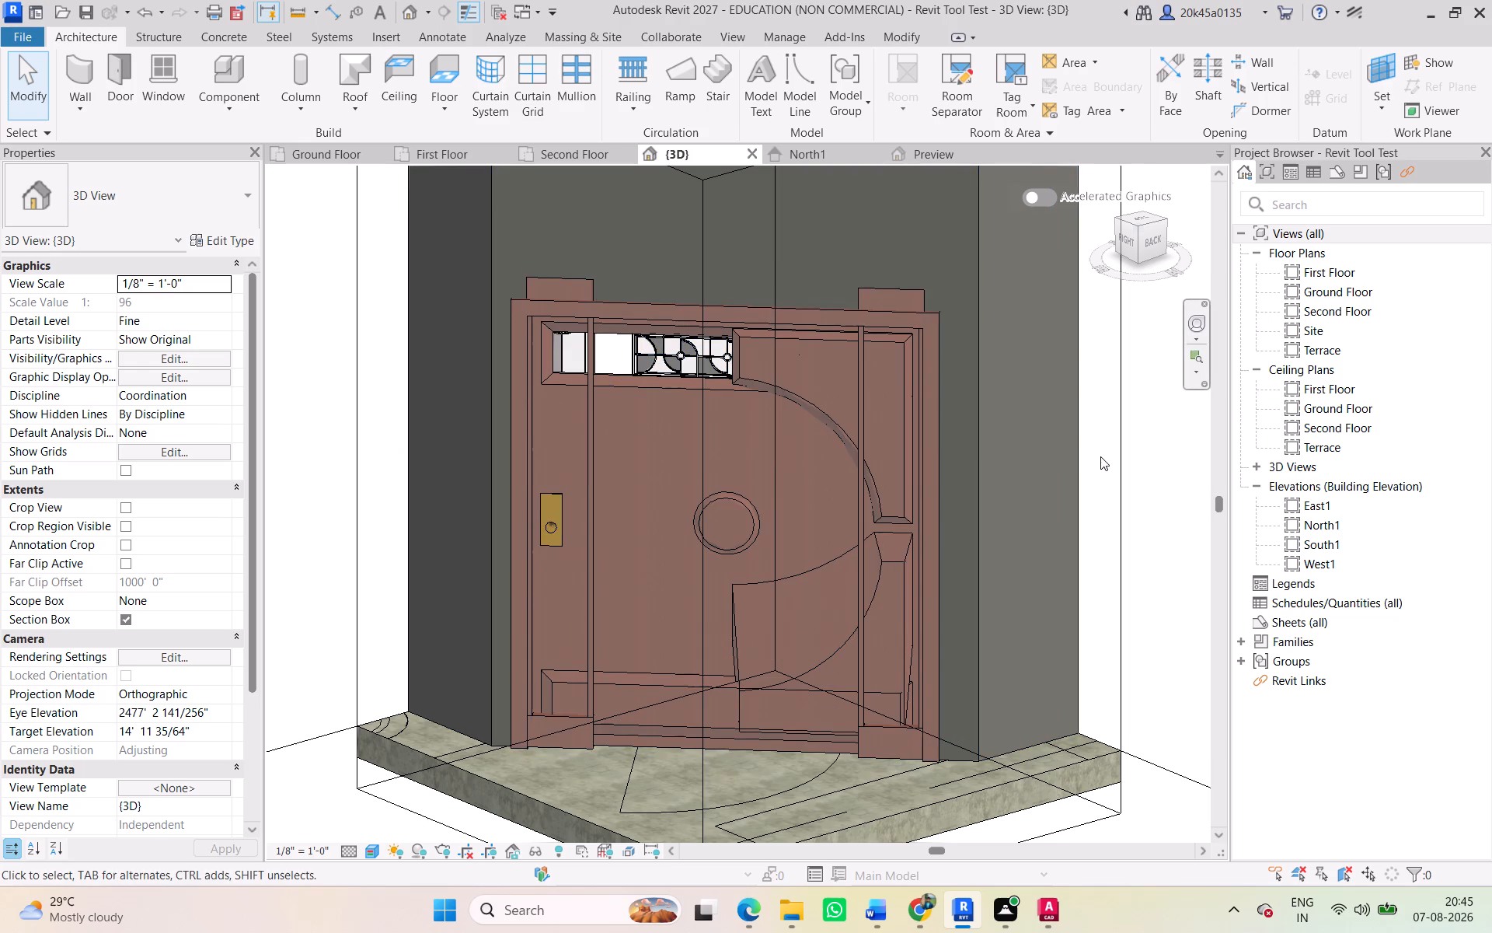
scroll(1096, 460, "down", 4)
middle_click_drag(1084, 472, 500, 461, "shift")
scroll(936, 519, "up", 5)
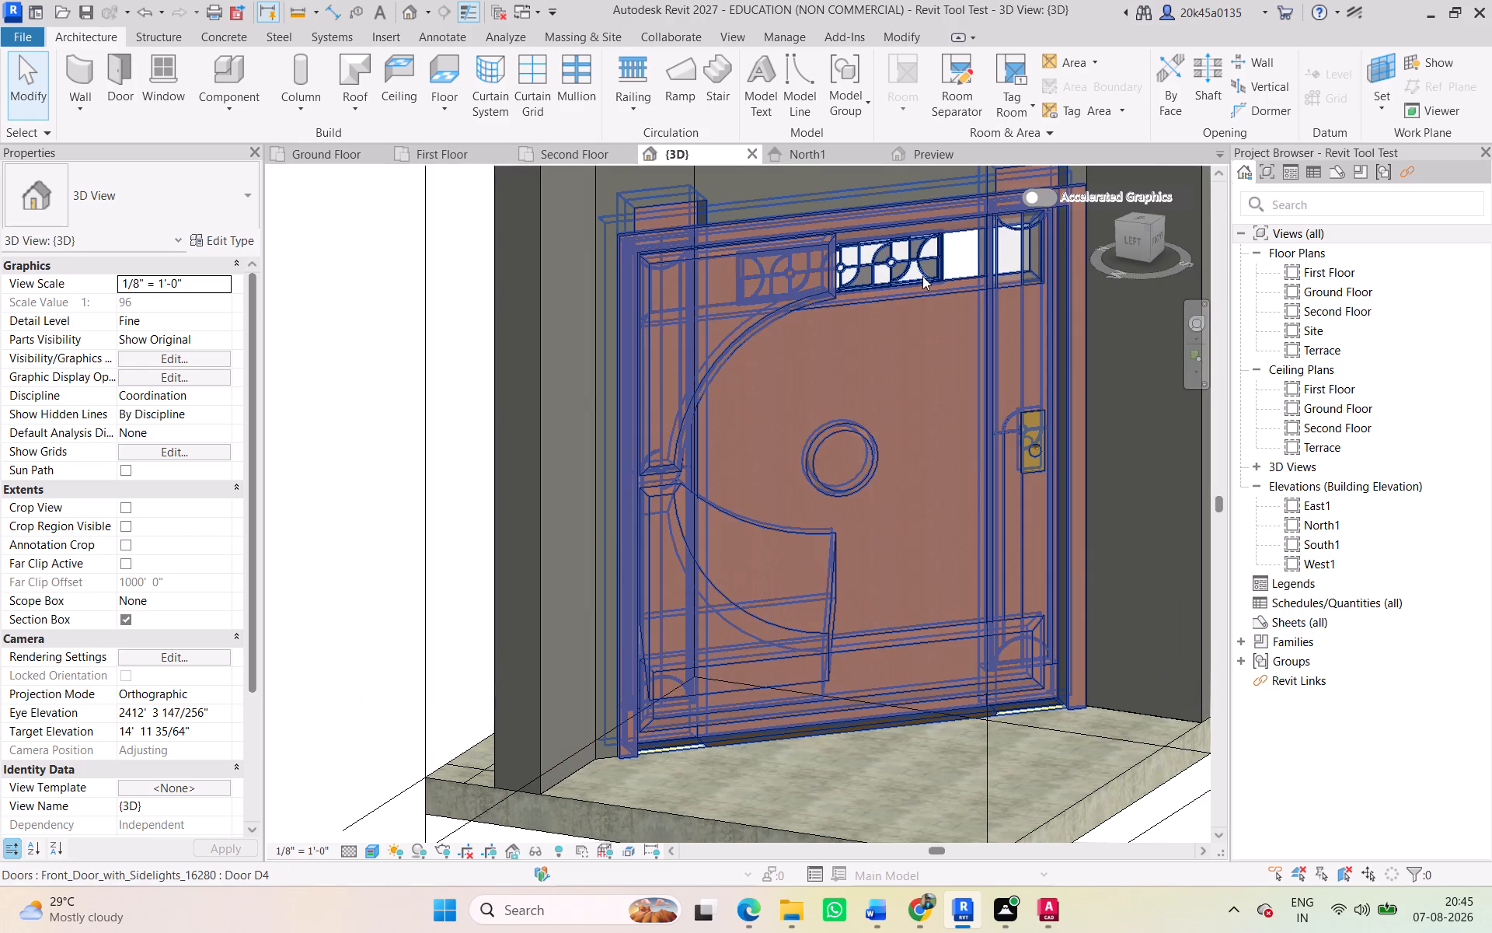
scroll(506, 722, "down", 2)
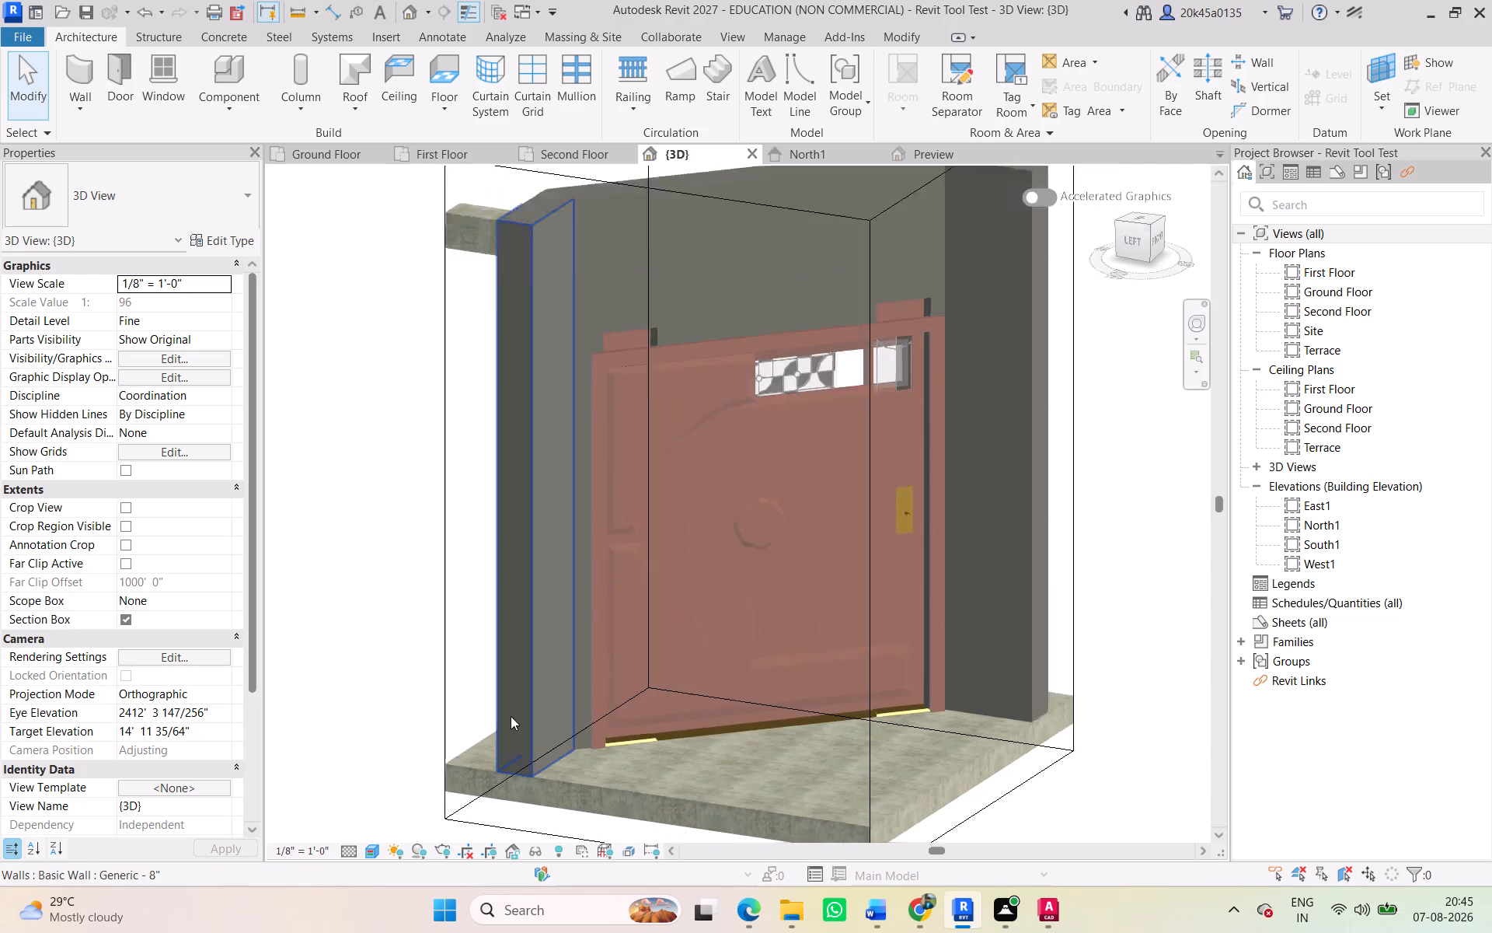
scroll(511, 716, "down", 1)
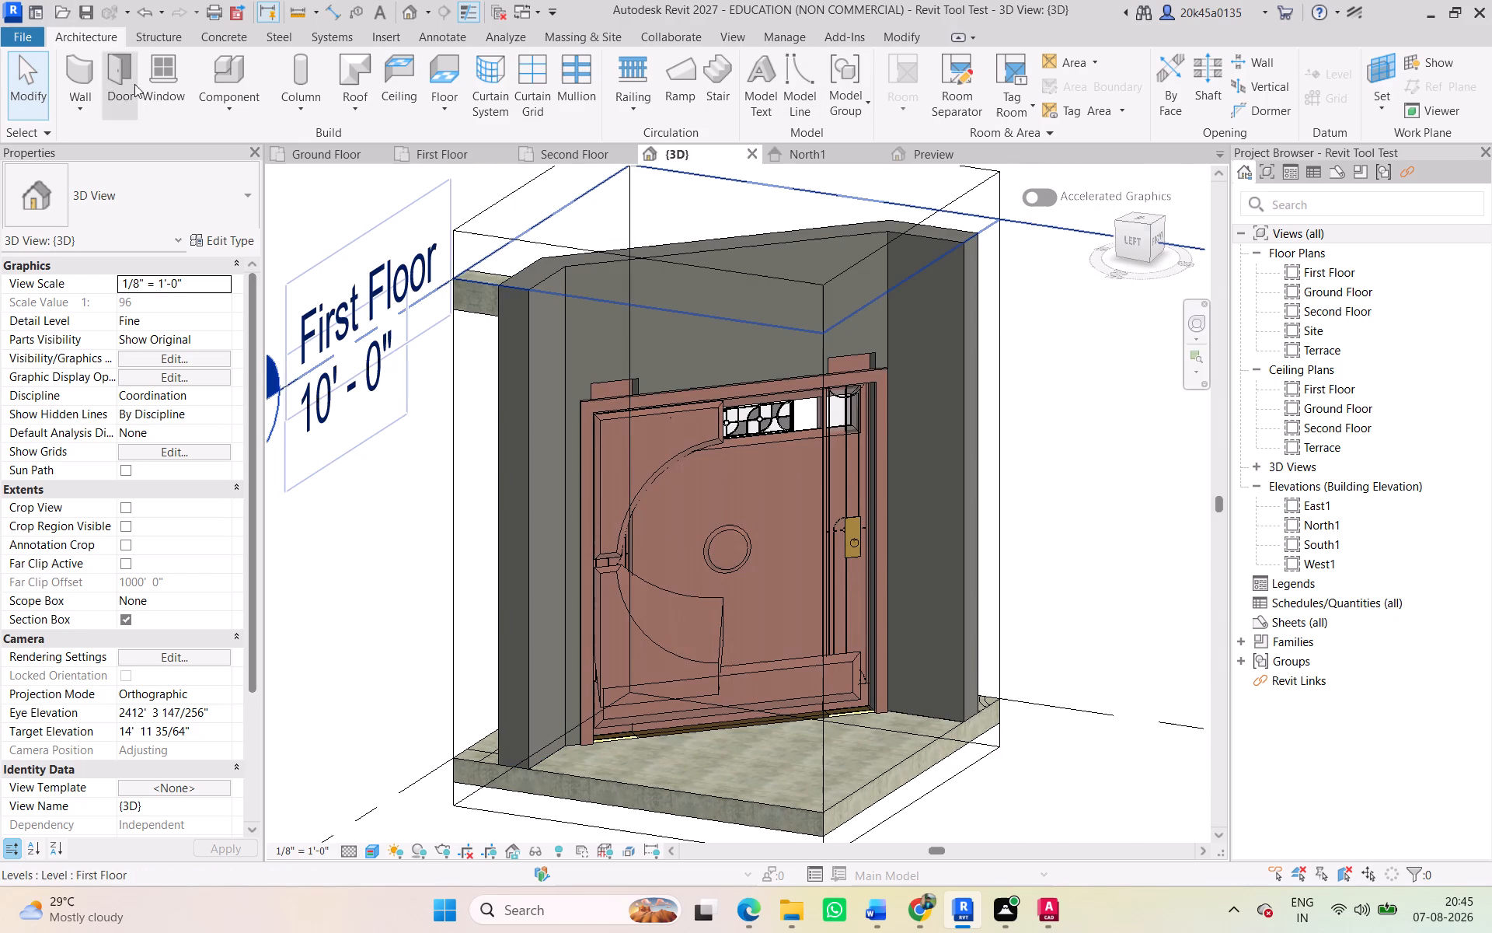
Browse the families in the door folder and load Apartment_Bedroom_Door_15894 for door placement.
left_click(113, 74)
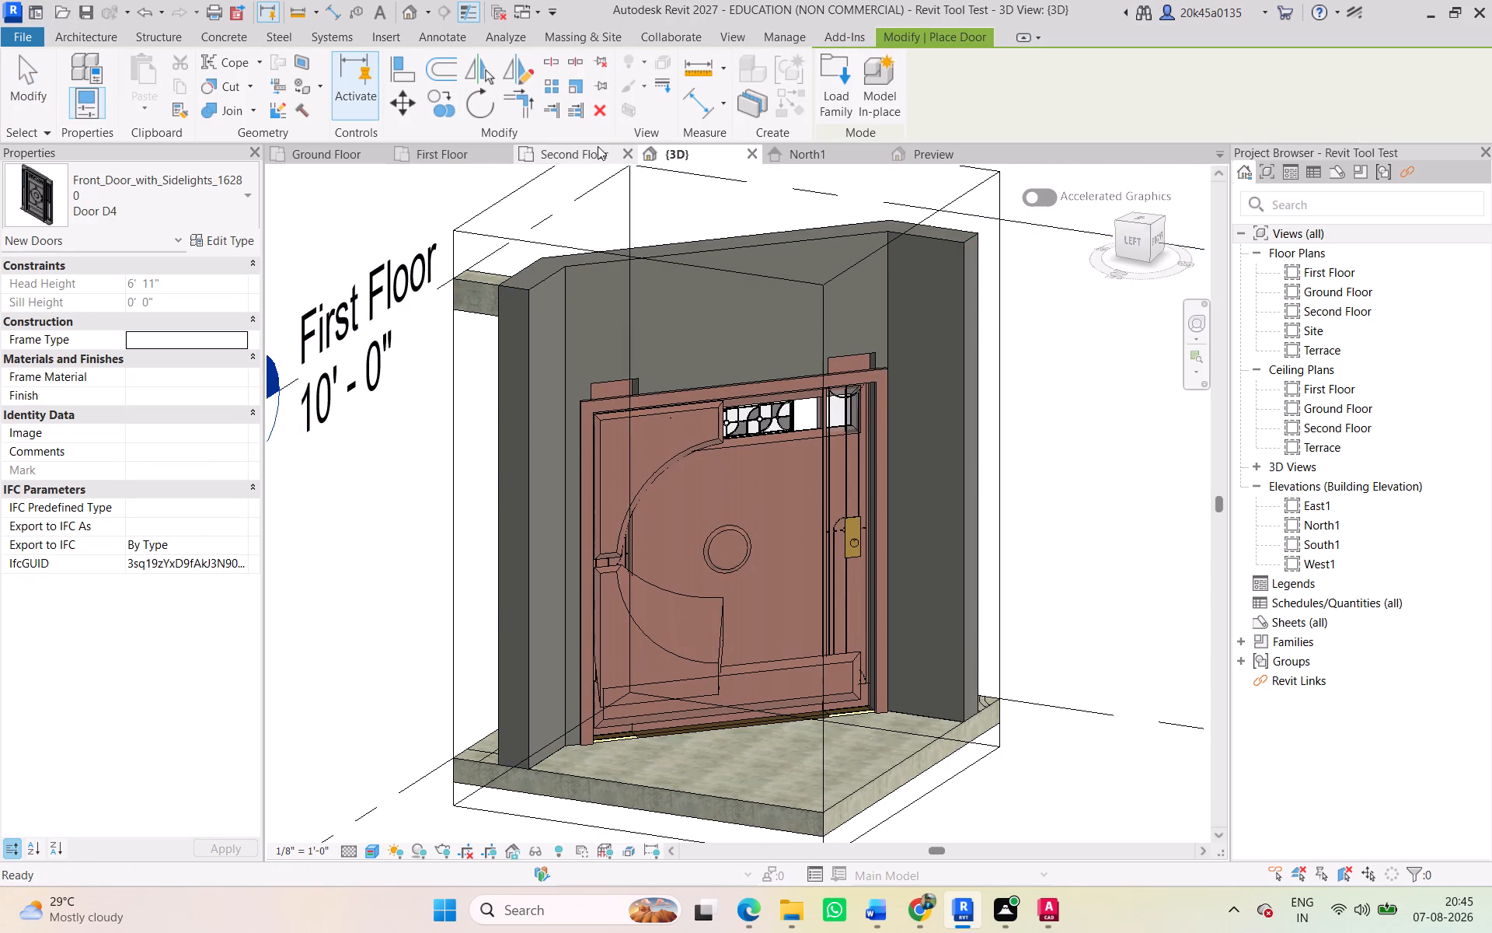
left_click(832, 93)
left_click(342, 246)
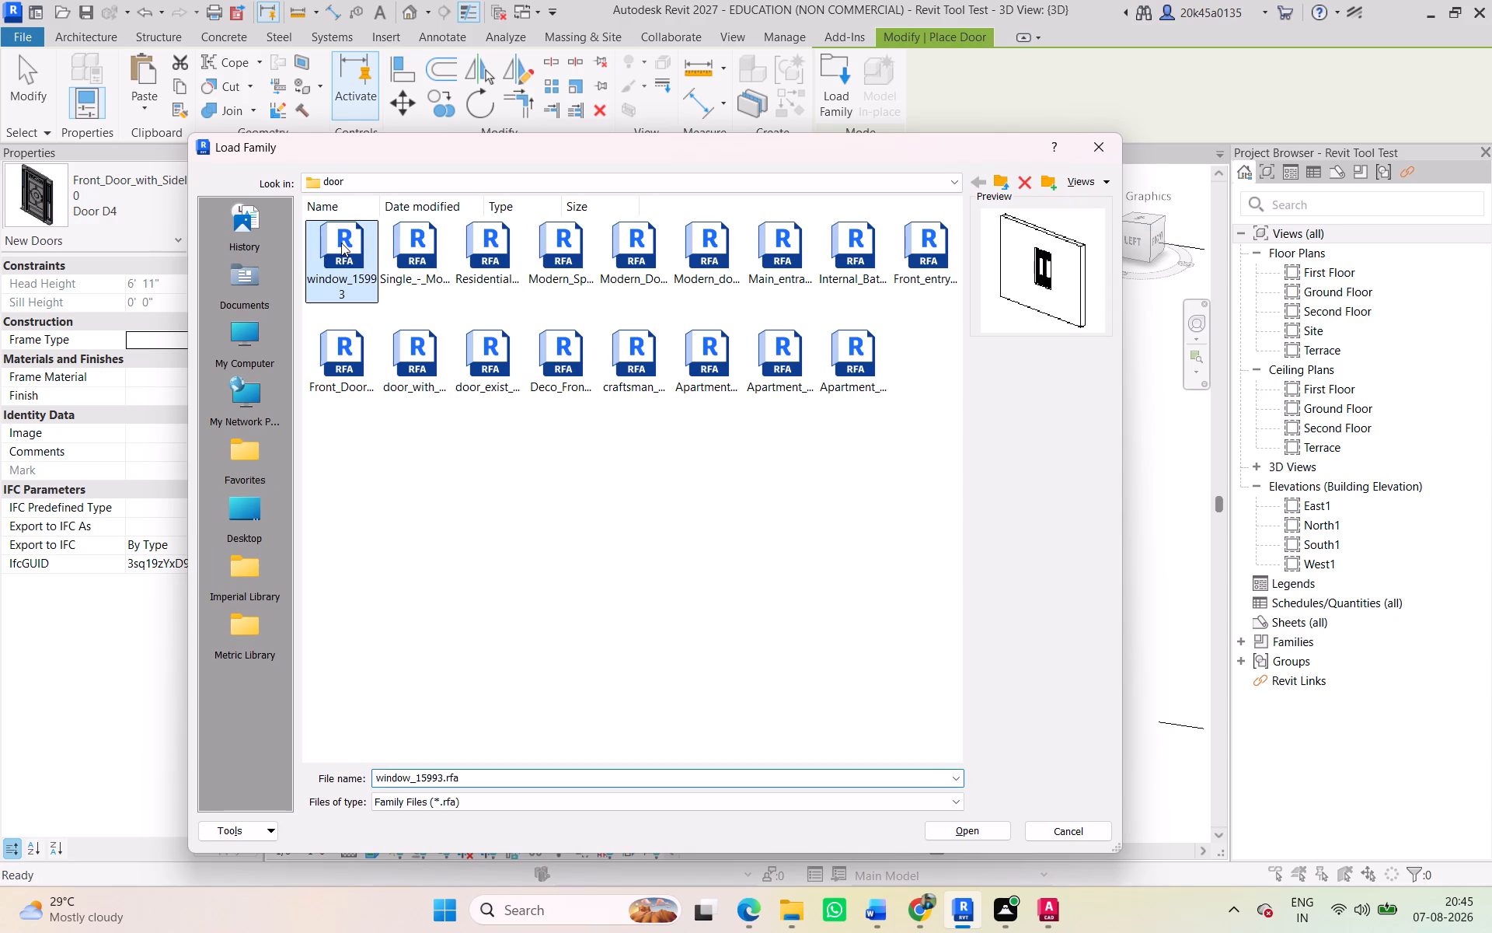
key("Right")
key("Right")
key("Right")
key("Right")
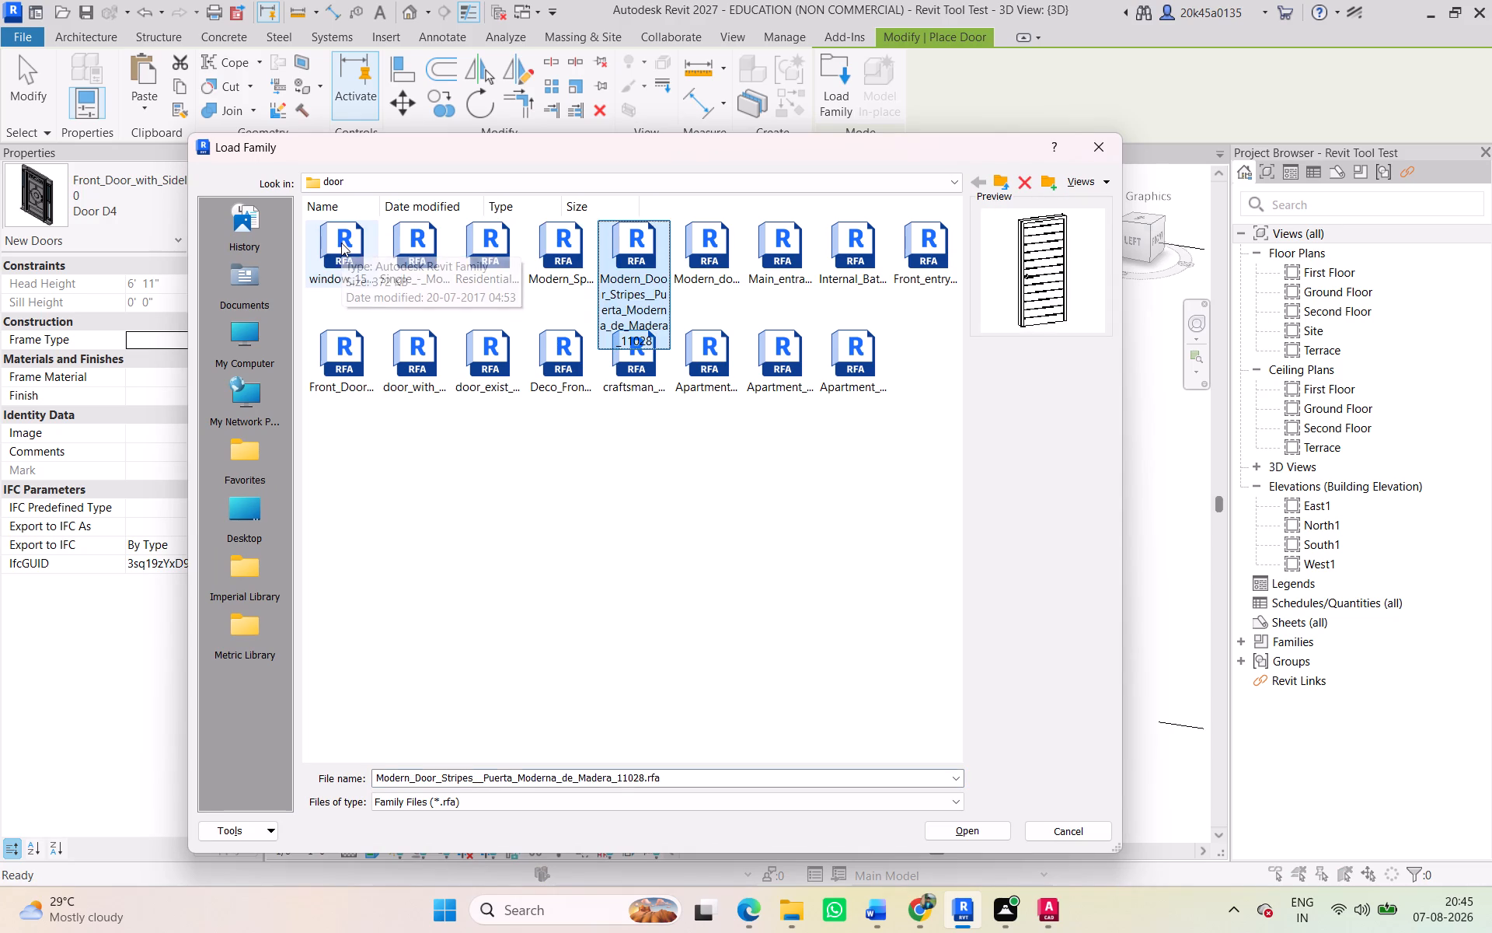
key("Down")
key("Left")
key("Left")
key("Left")
key("Left")
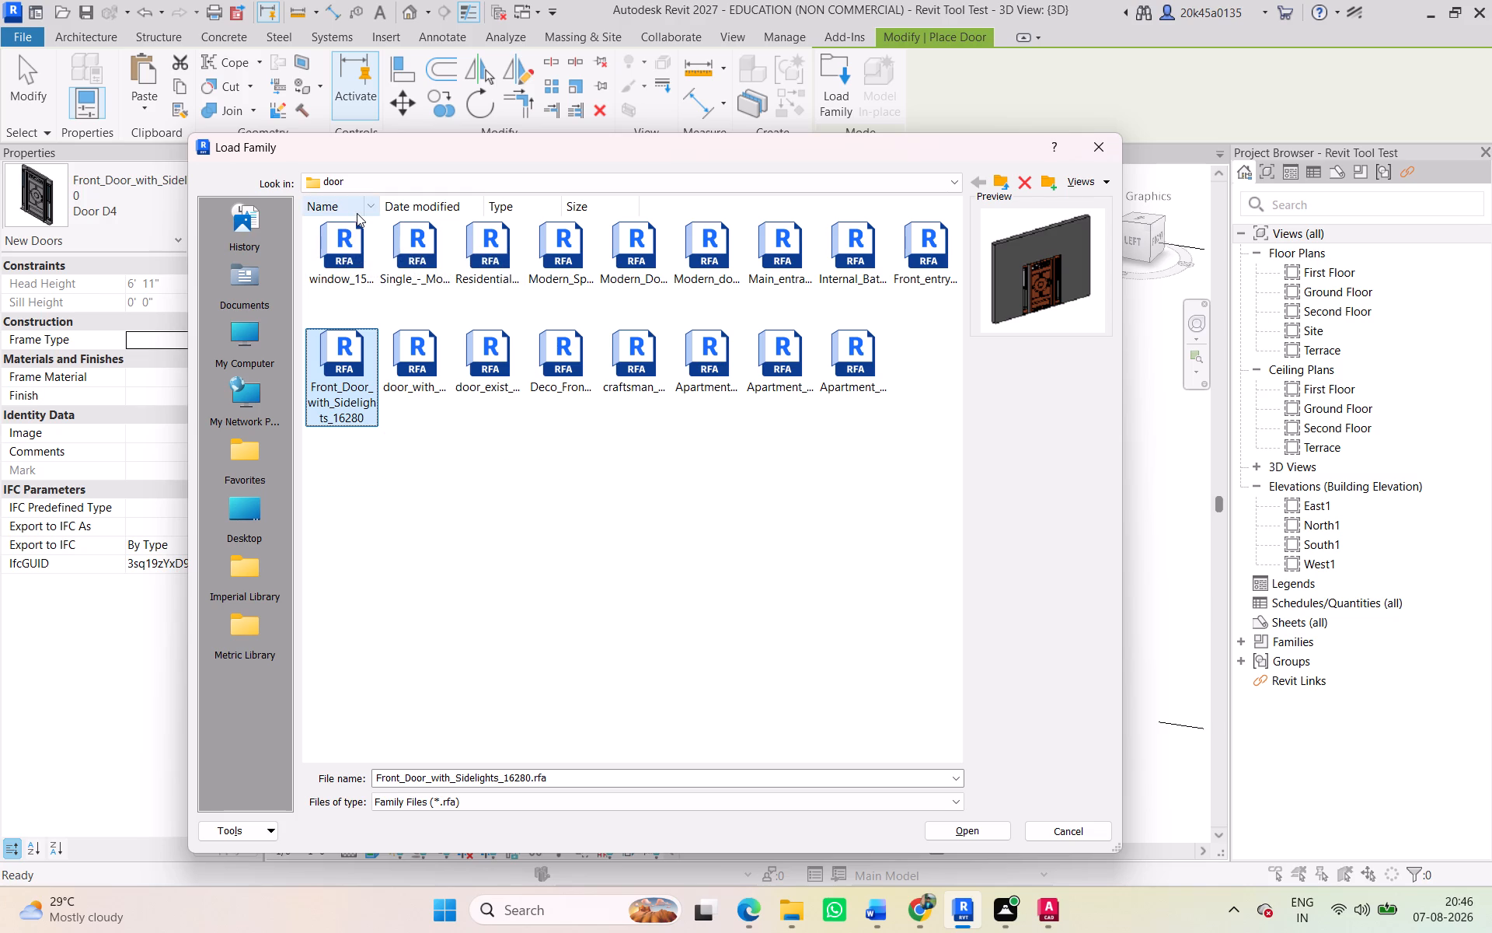
key("Right")
key("Right")
key("Right")
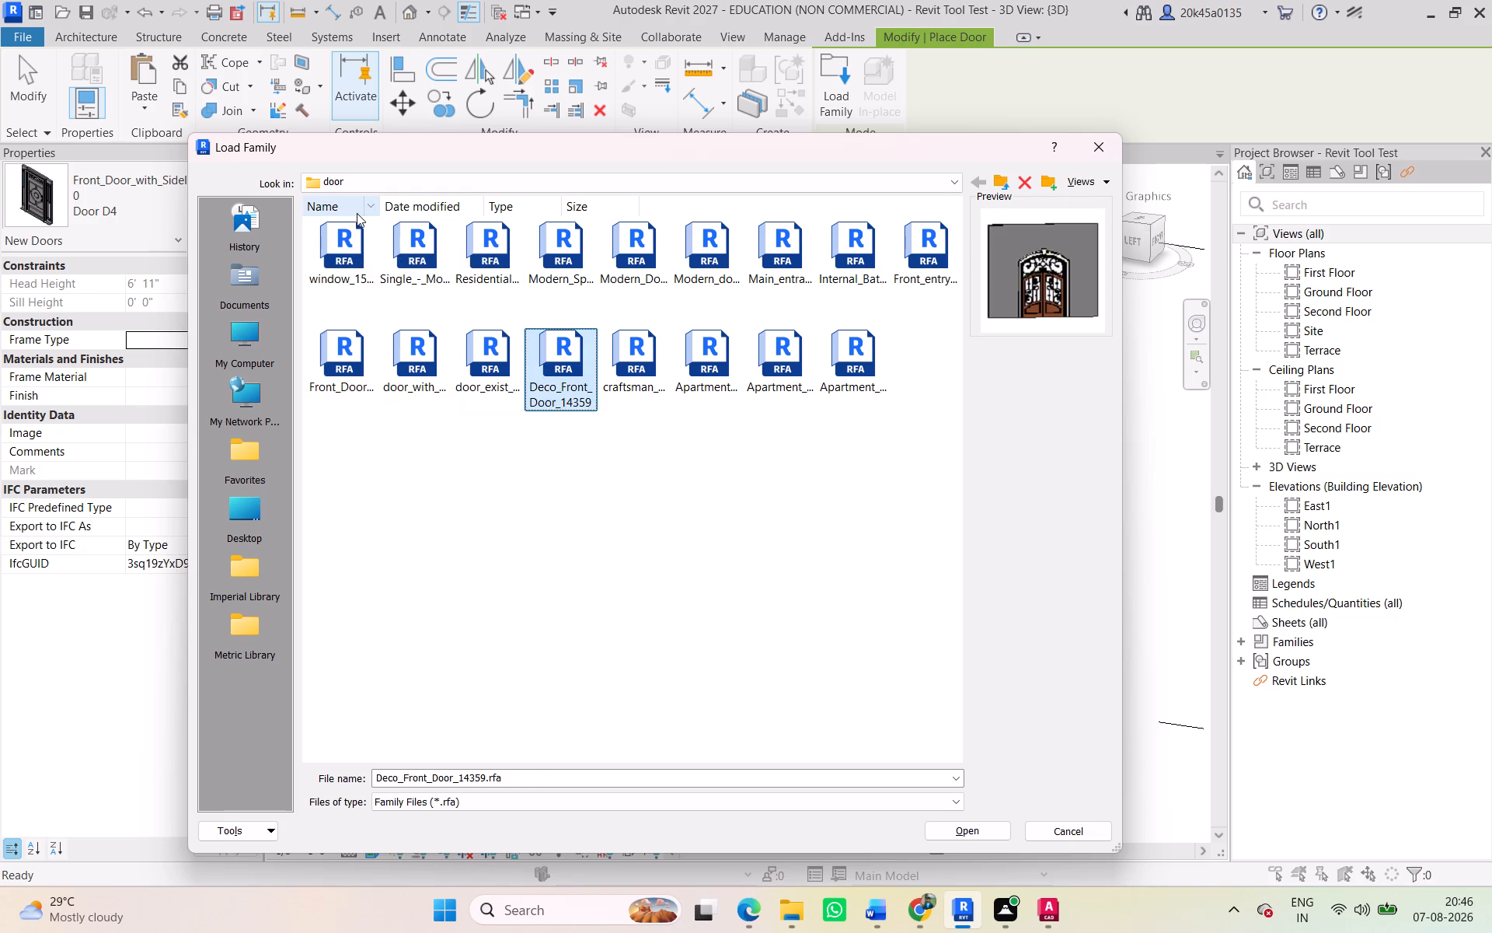
key("Right")
key("Right")
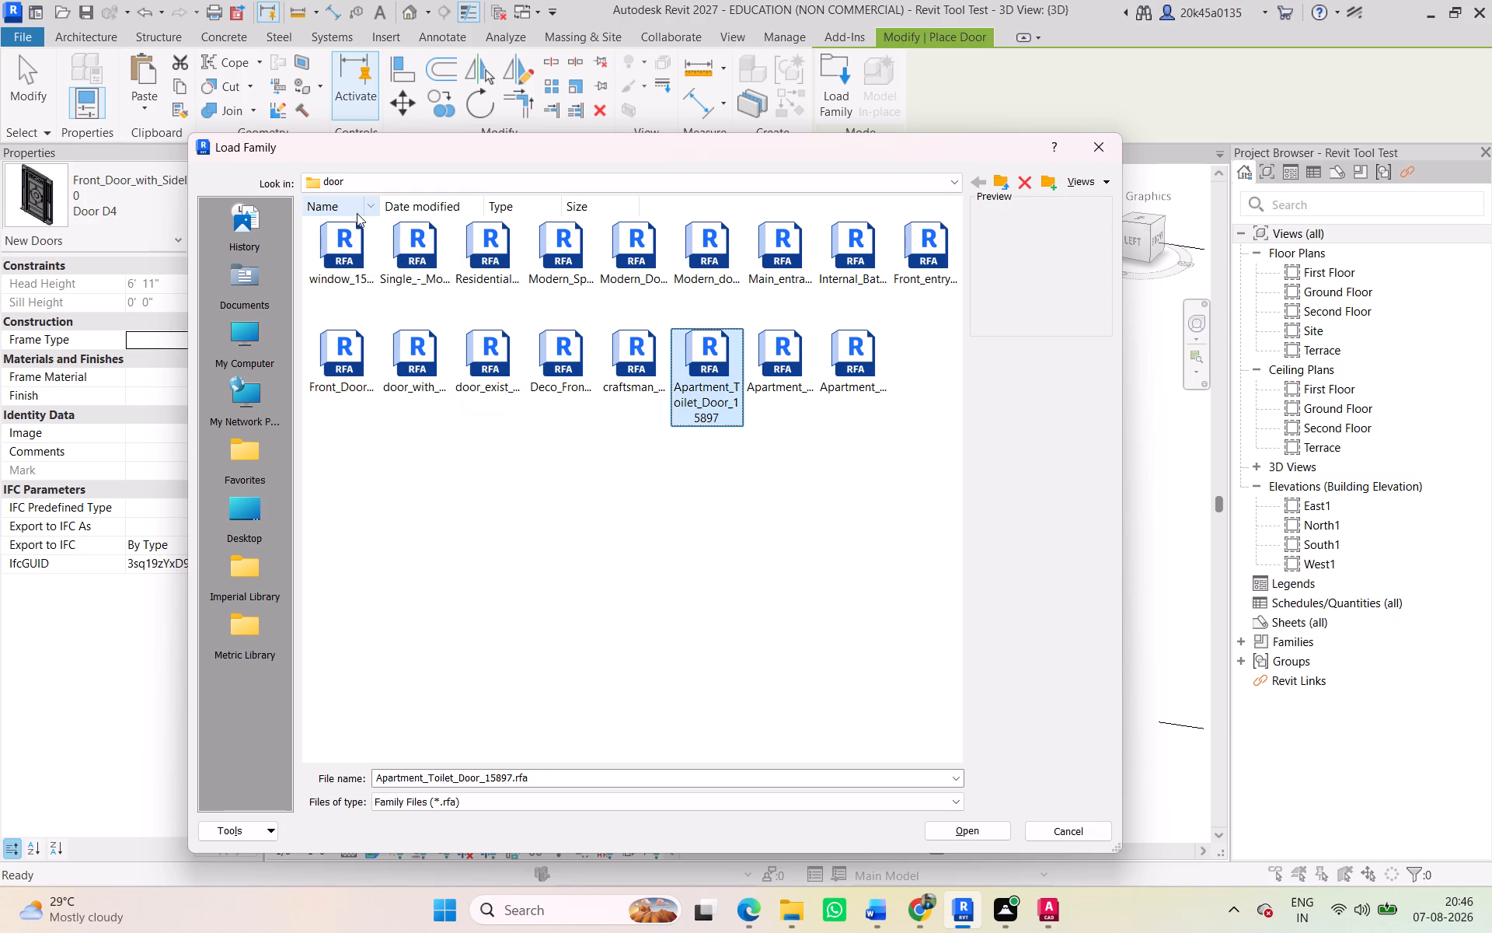
key("Right")
key("Right")
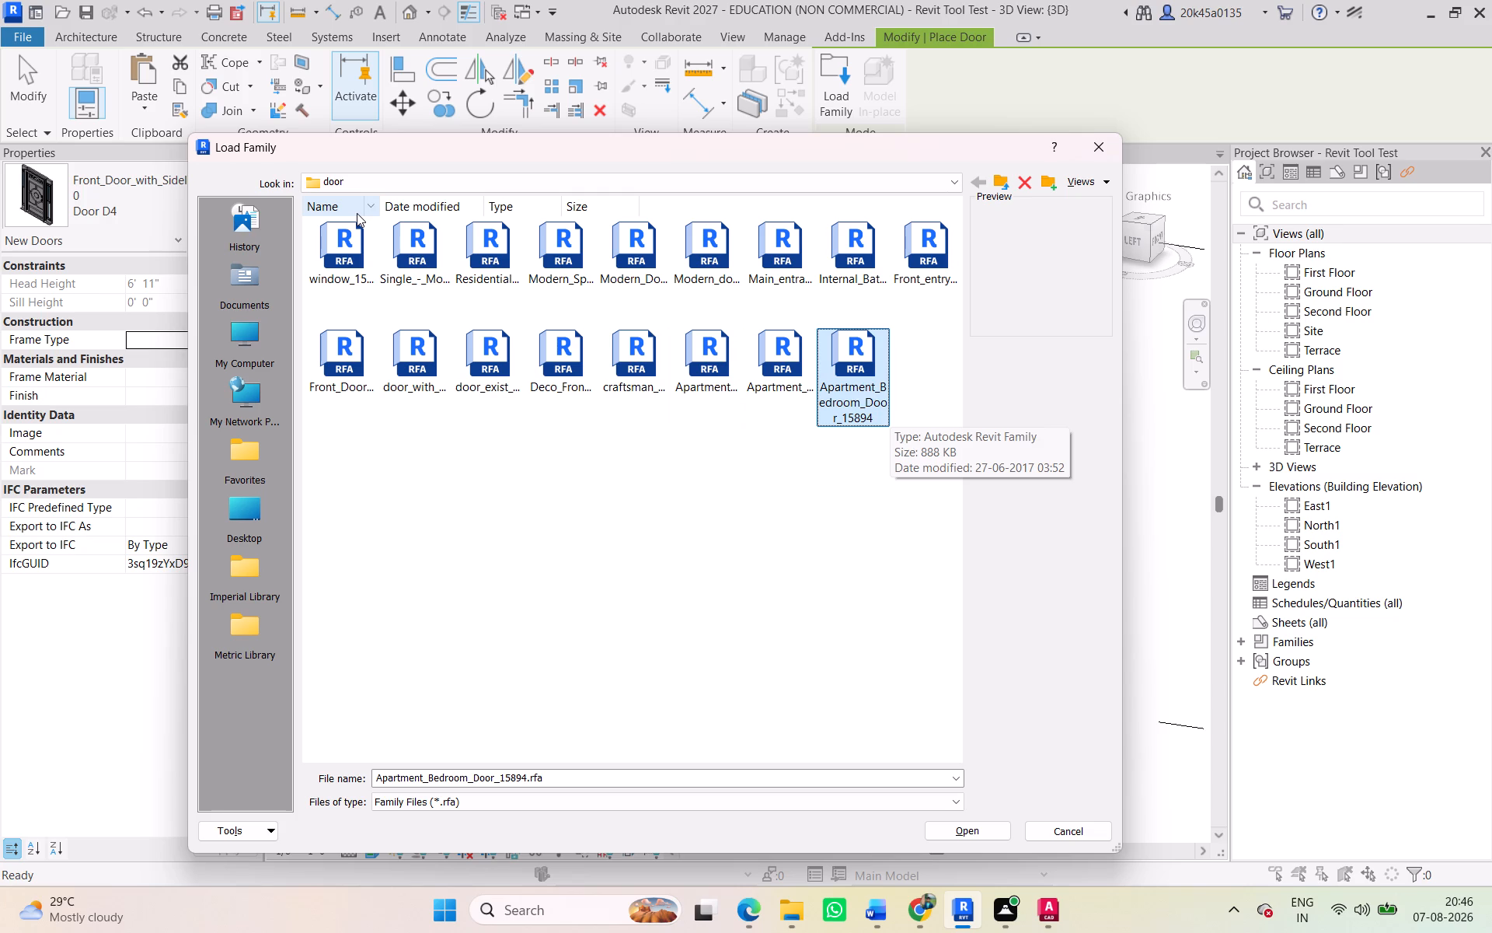
key("period")
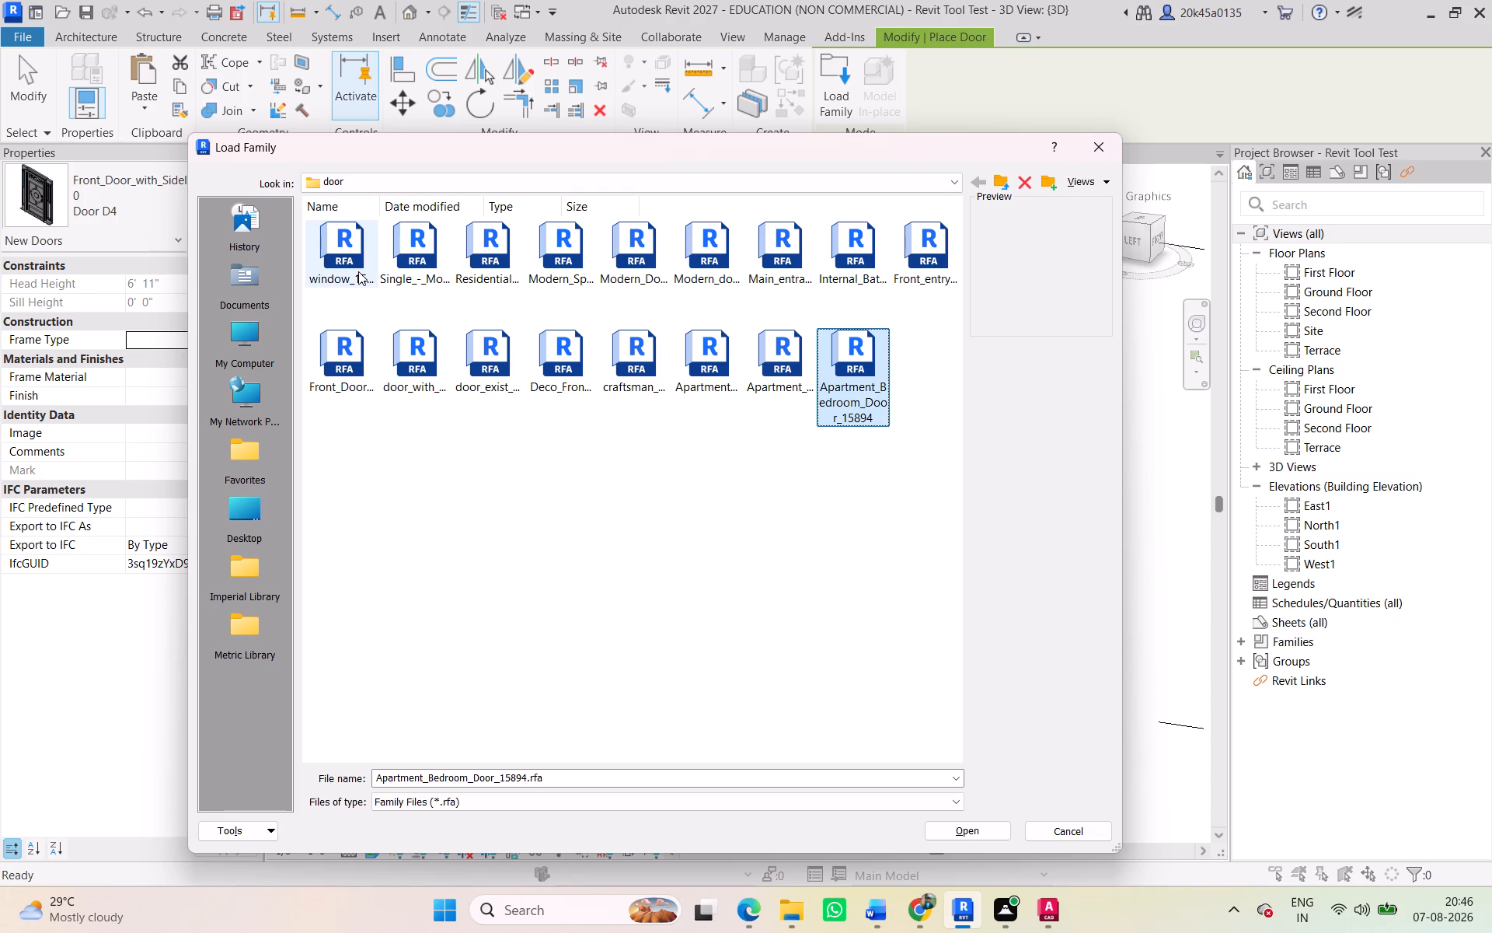
double_click(837, 389)
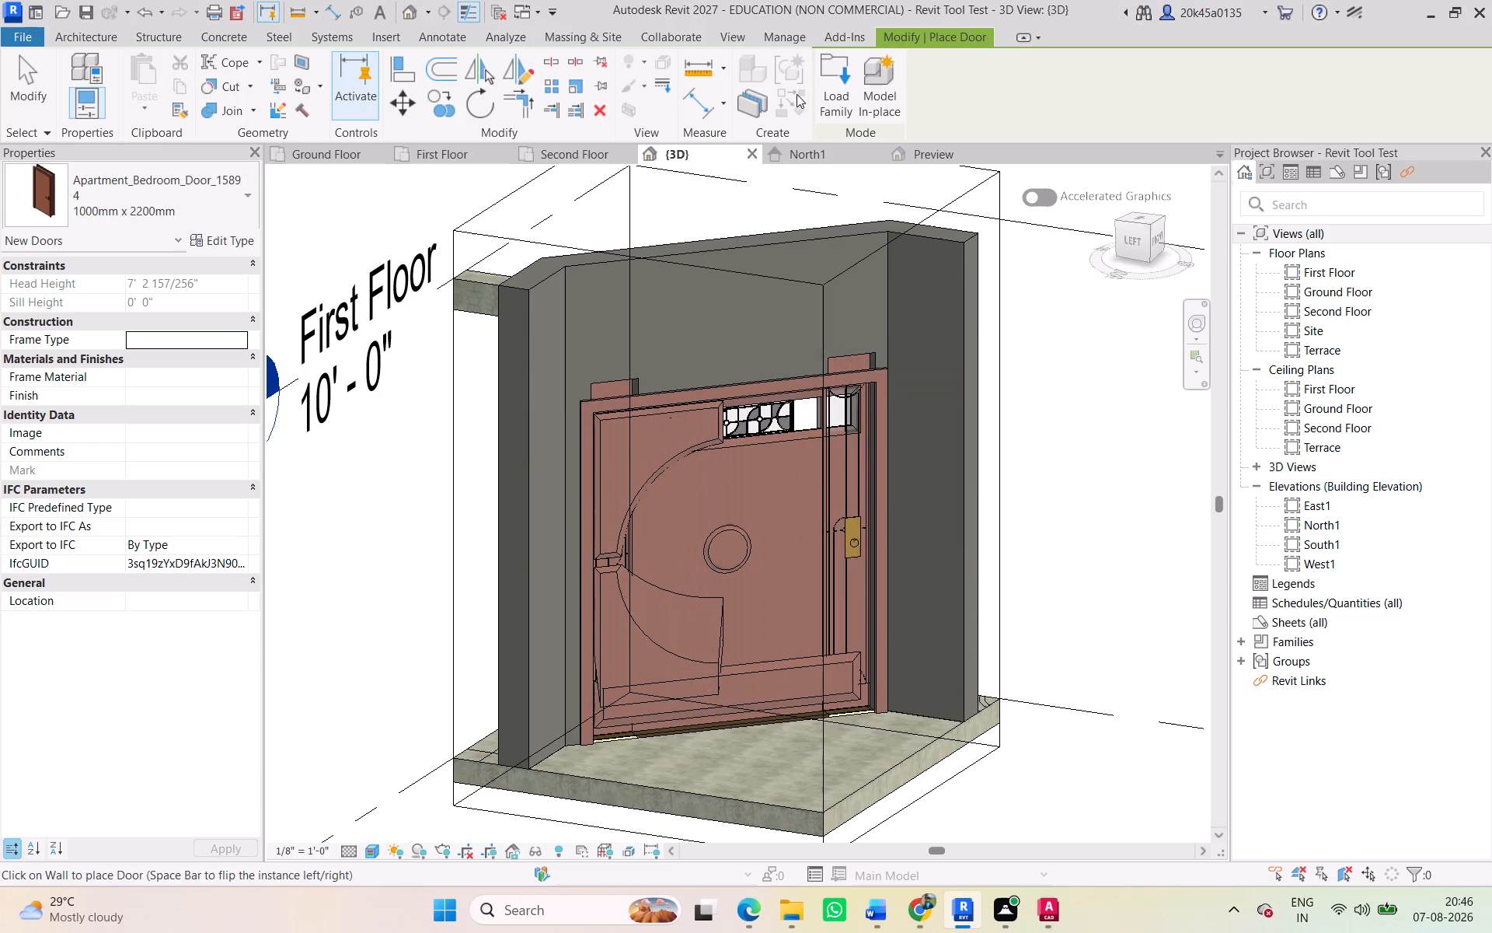
Load the Apartment_Kitchen_Door_15895 family from the door folder.
left_click(824, 75)
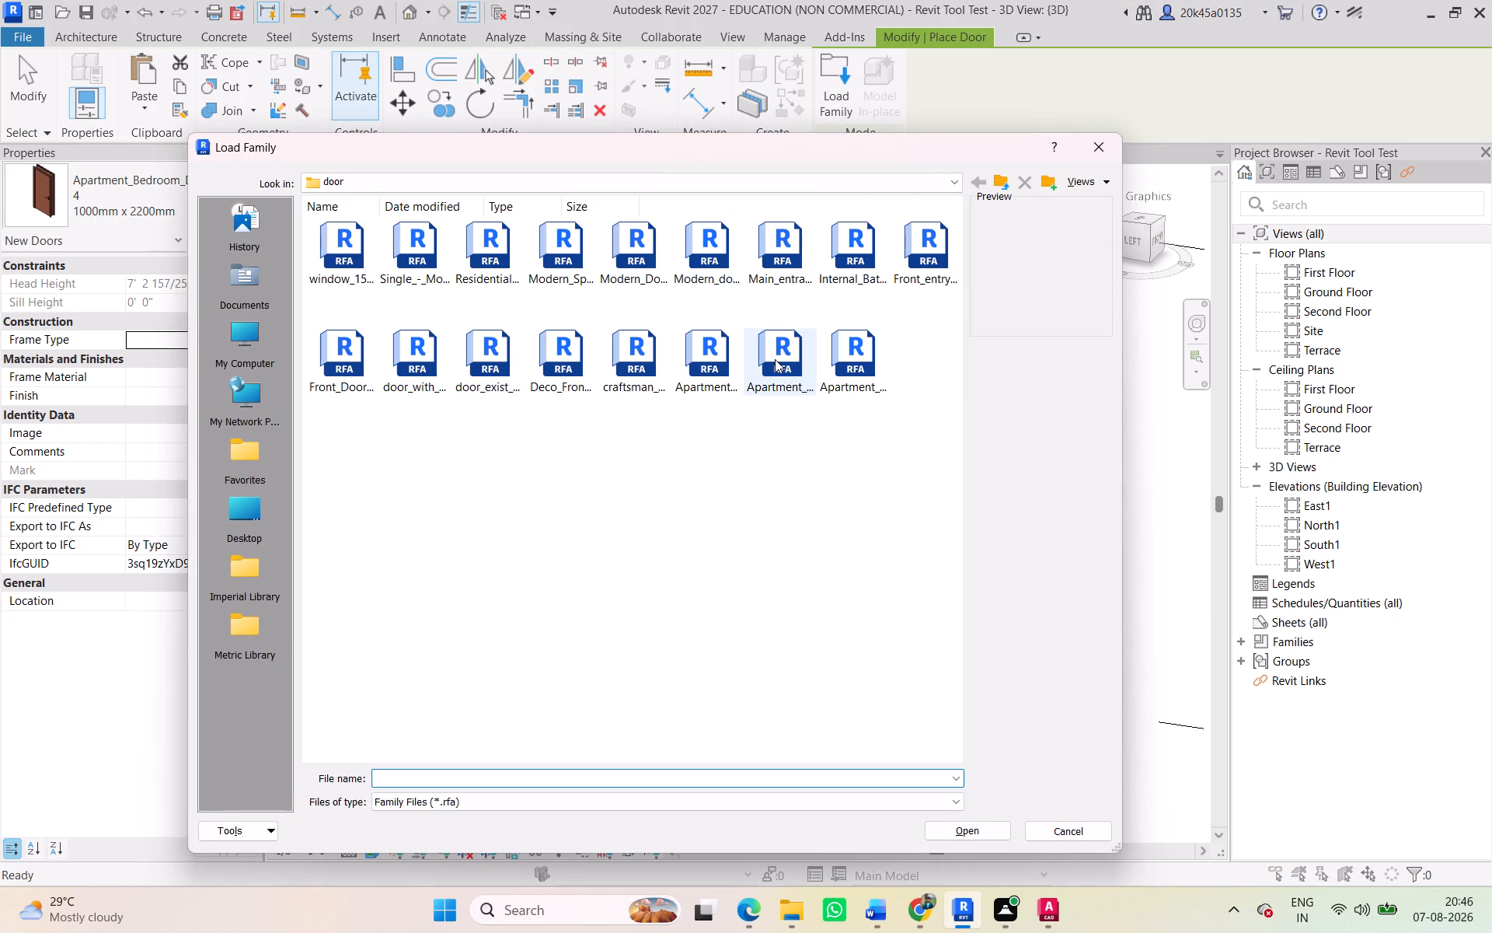
left_click(775, 359)
left_click(974, 836)
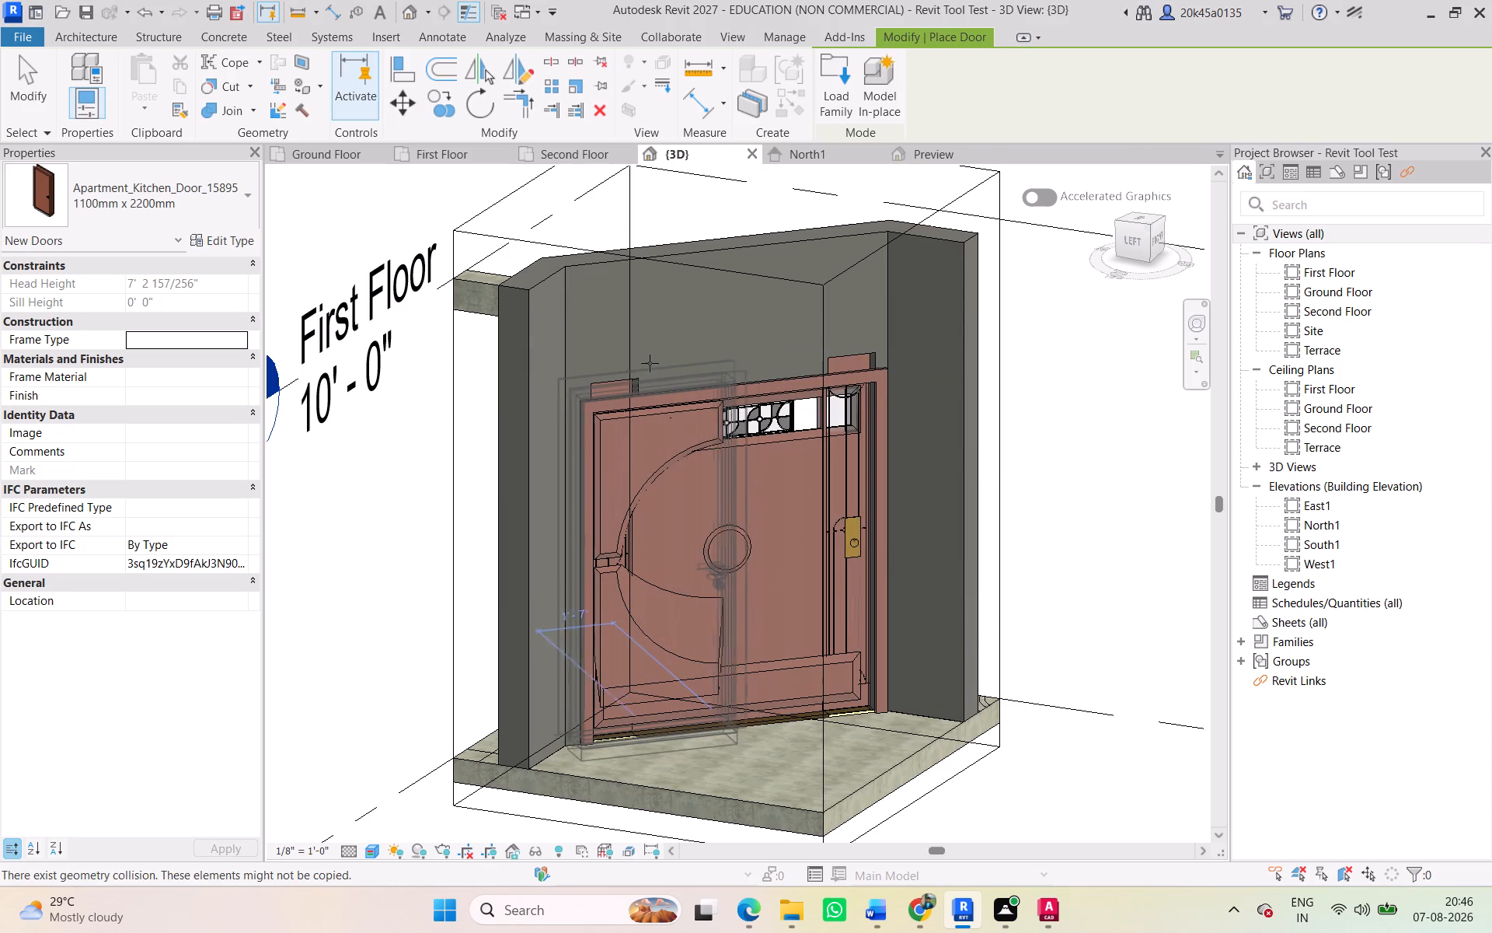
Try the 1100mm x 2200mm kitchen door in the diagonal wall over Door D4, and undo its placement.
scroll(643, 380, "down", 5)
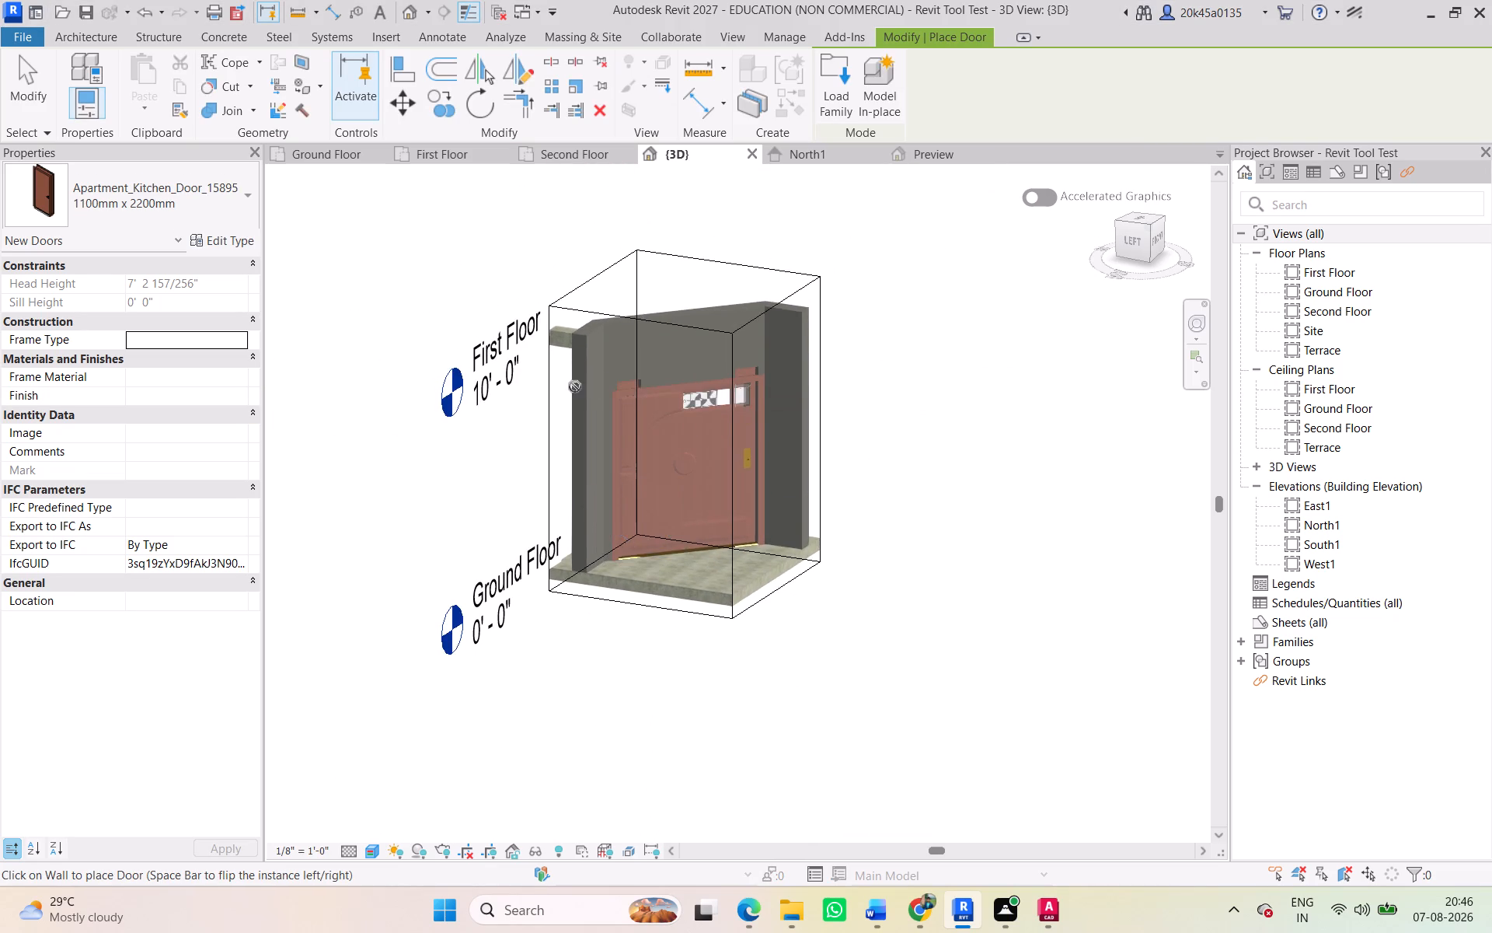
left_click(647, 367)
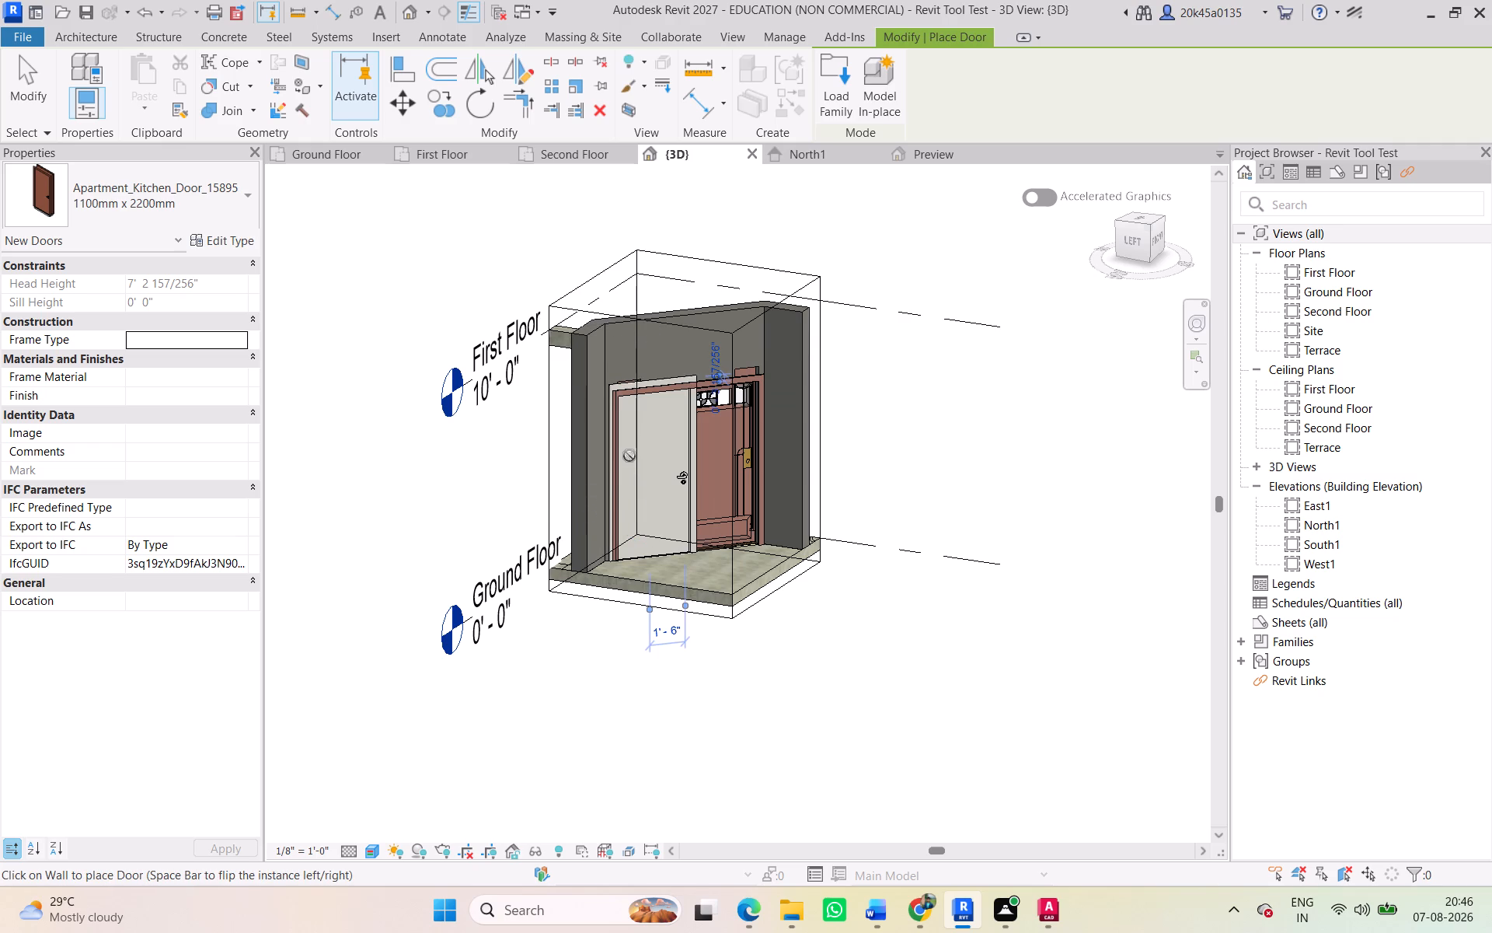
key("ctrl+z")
Load the Apartment_Toilet_Door_15897 family from the door folder.
left_click(831, 79)
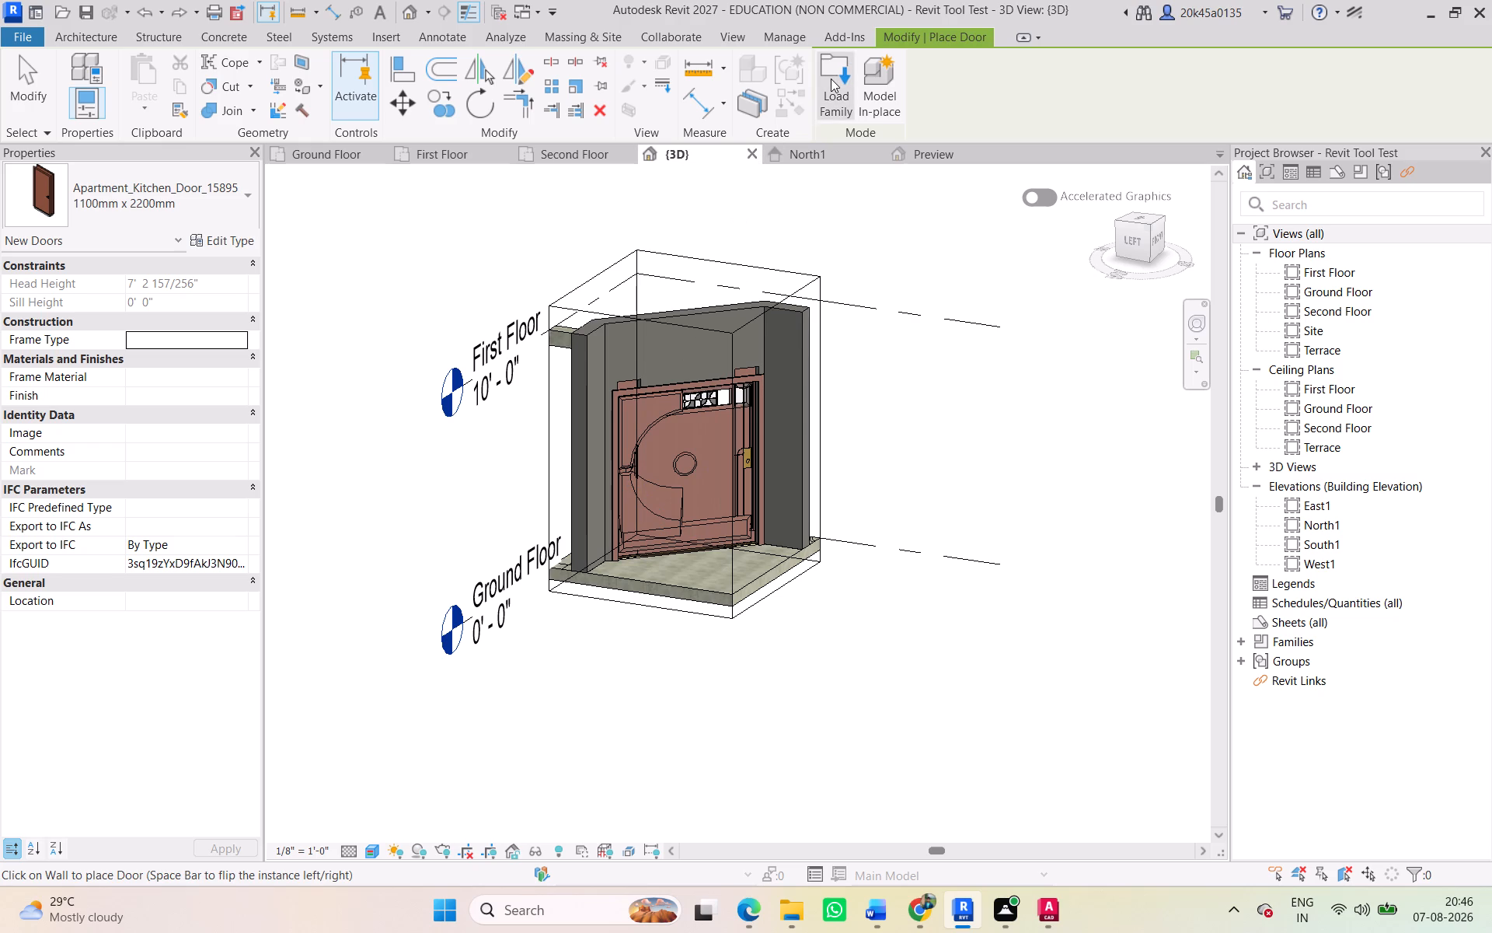
left_click(701, 371)
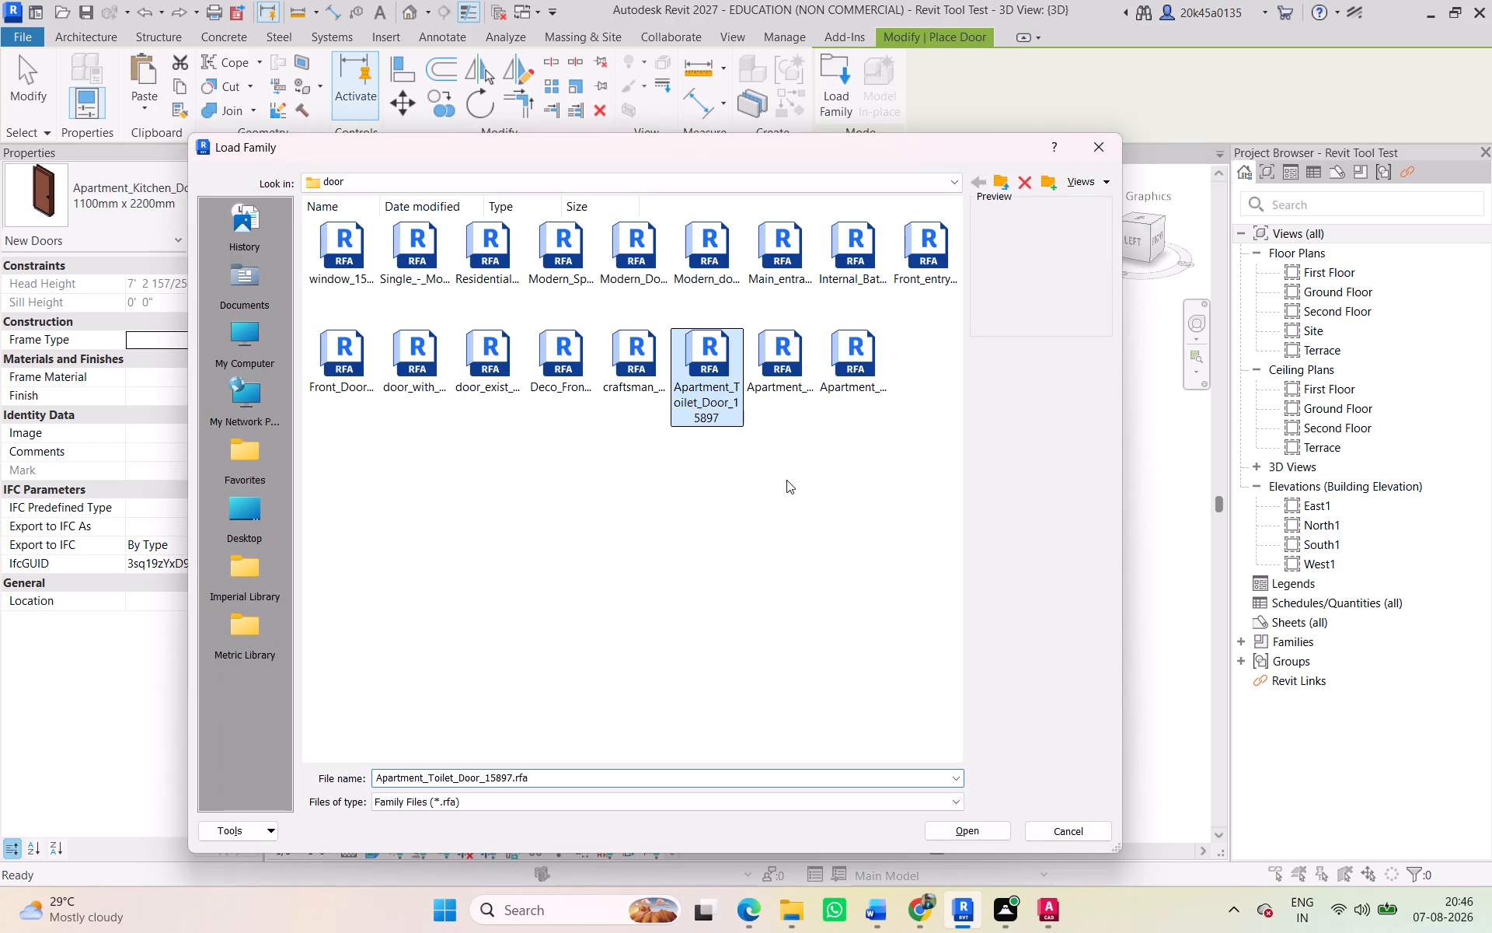
left_click(983, 829)
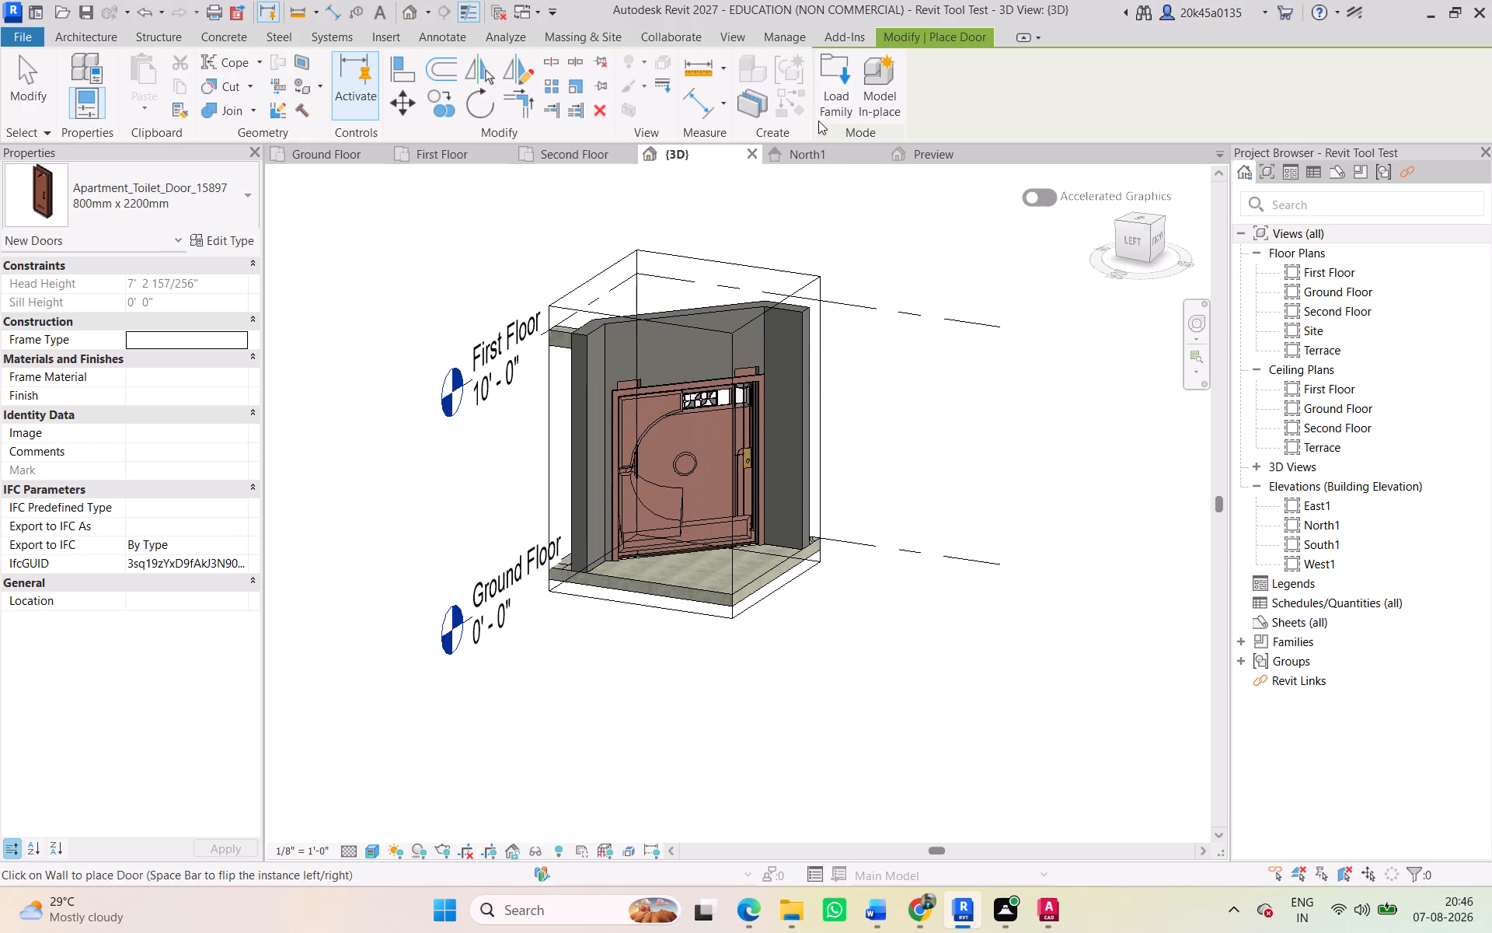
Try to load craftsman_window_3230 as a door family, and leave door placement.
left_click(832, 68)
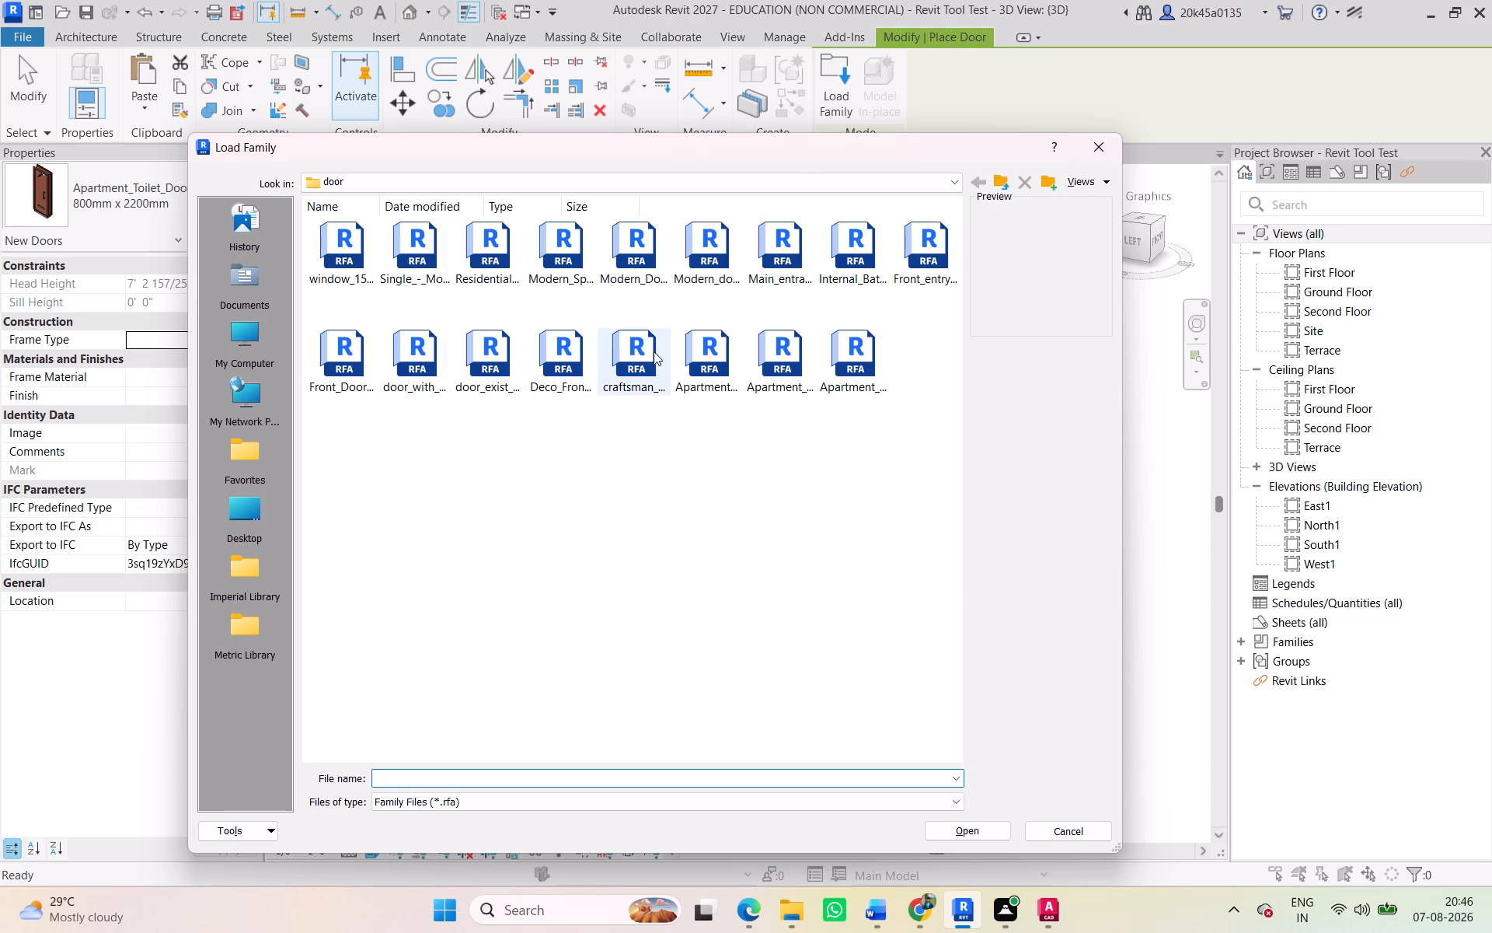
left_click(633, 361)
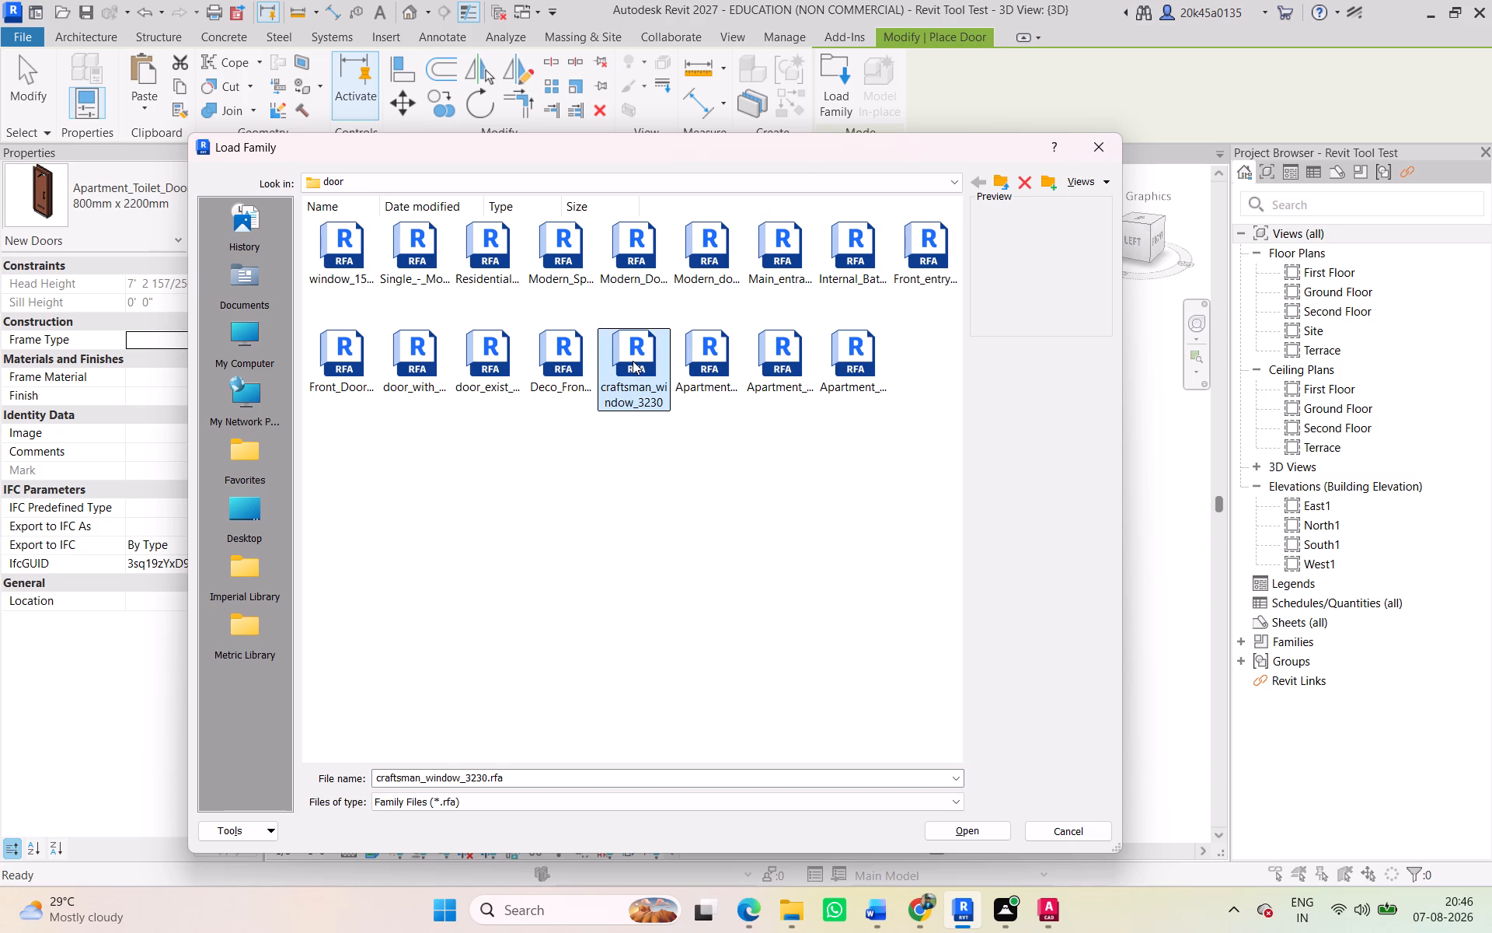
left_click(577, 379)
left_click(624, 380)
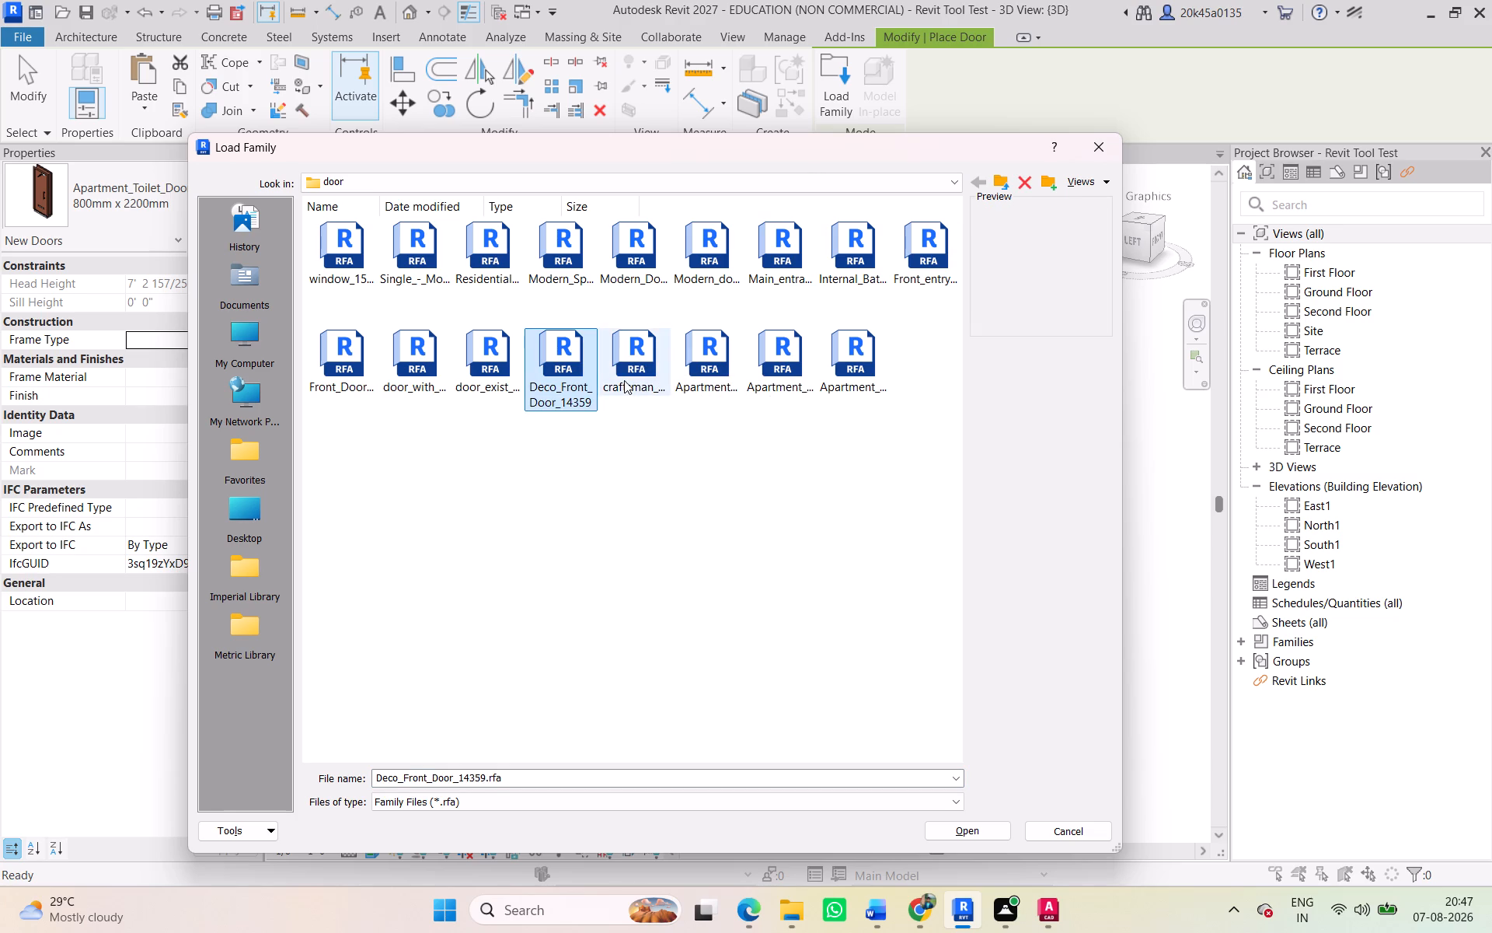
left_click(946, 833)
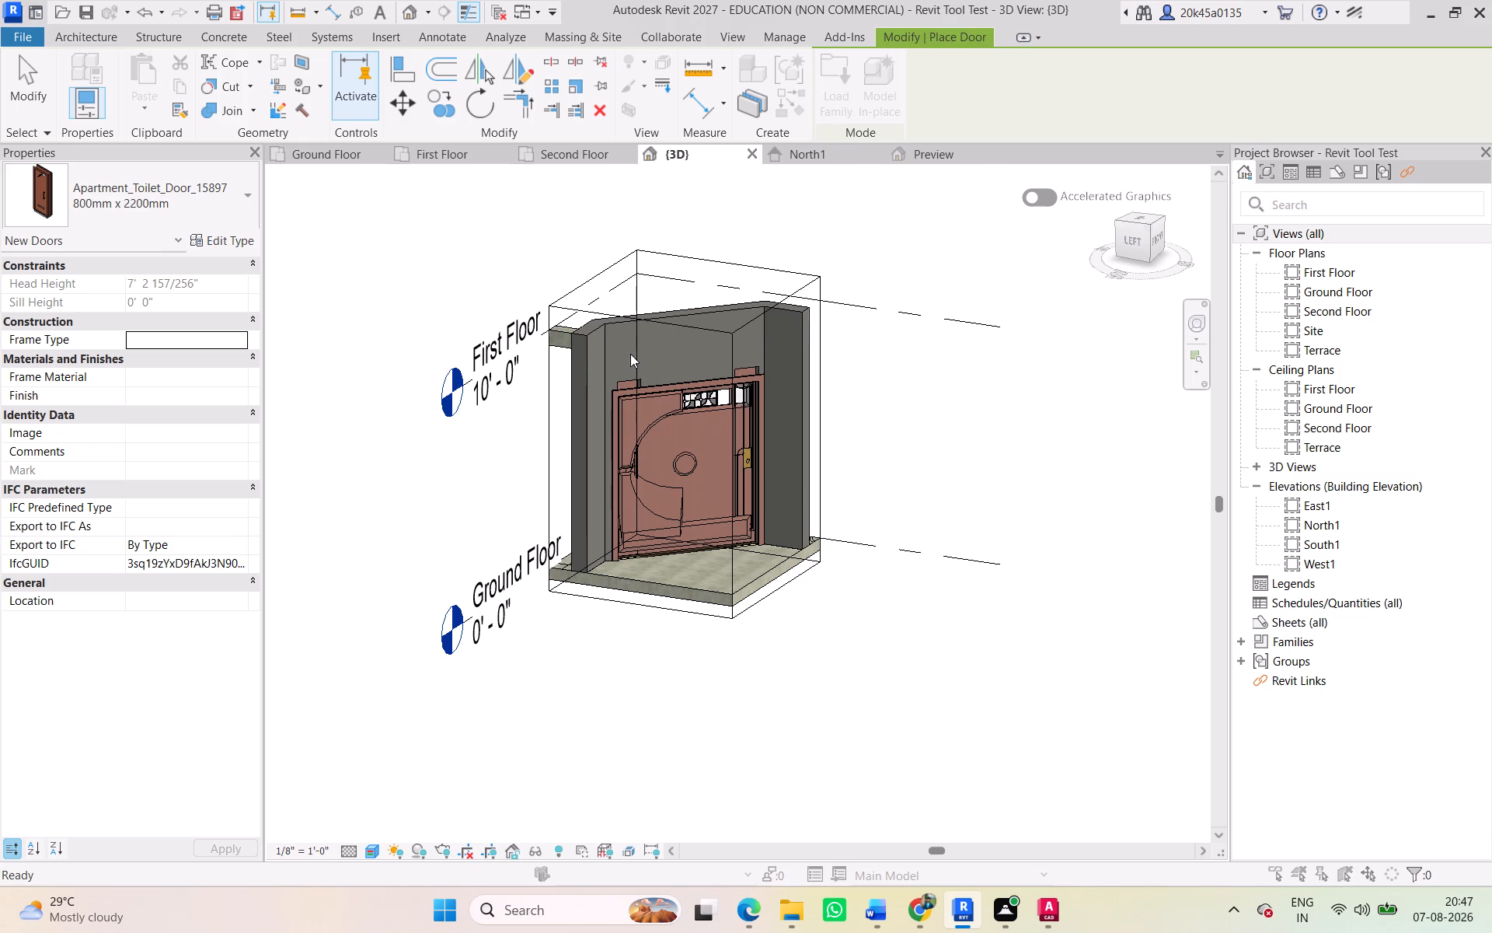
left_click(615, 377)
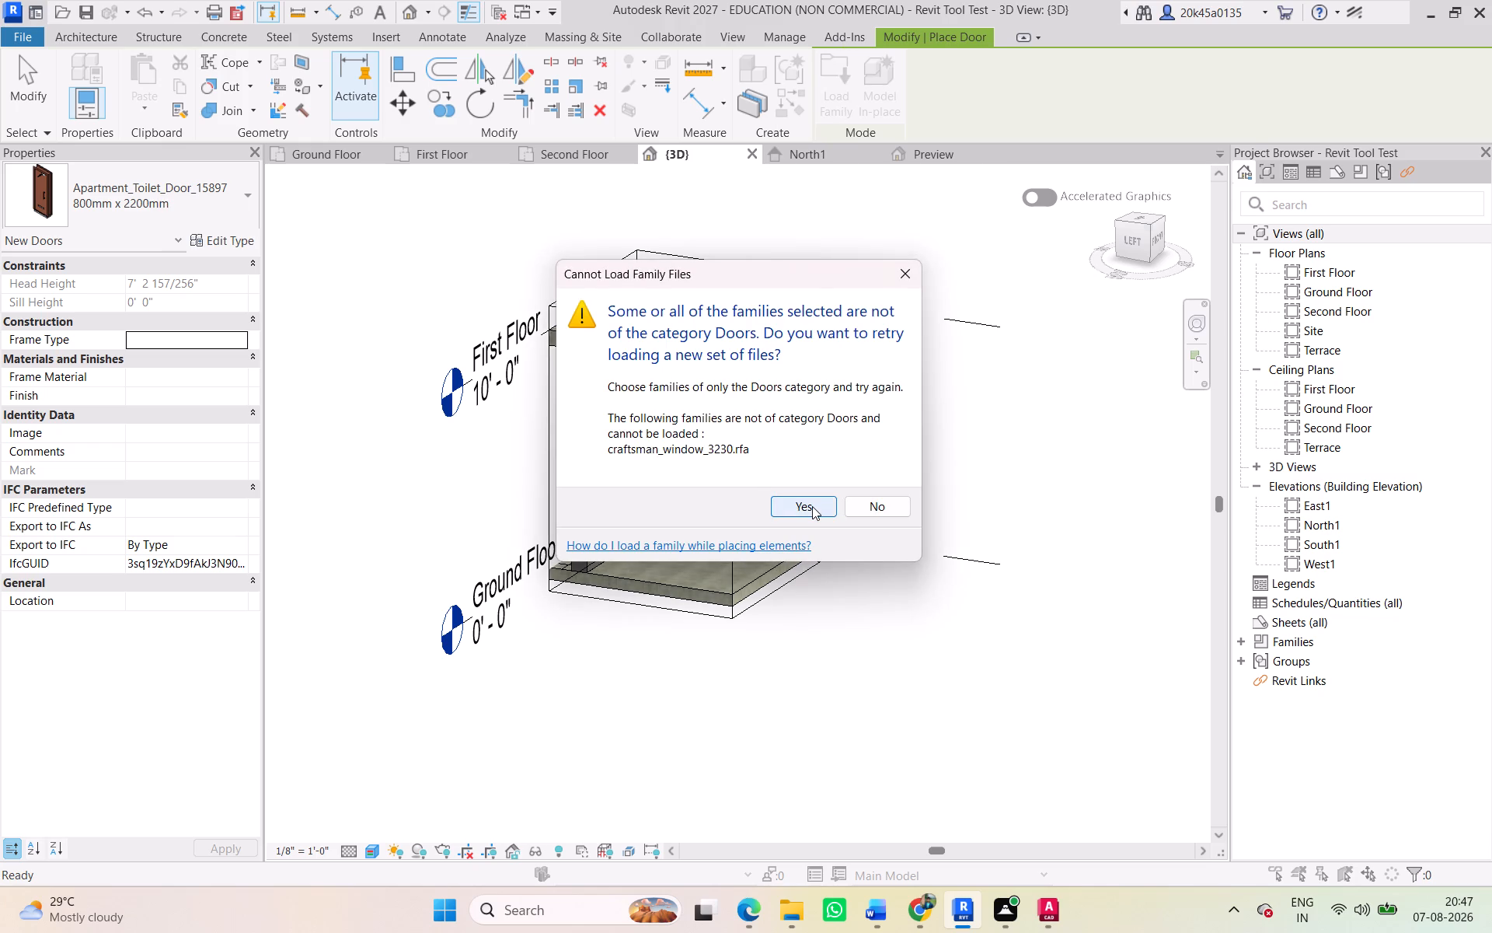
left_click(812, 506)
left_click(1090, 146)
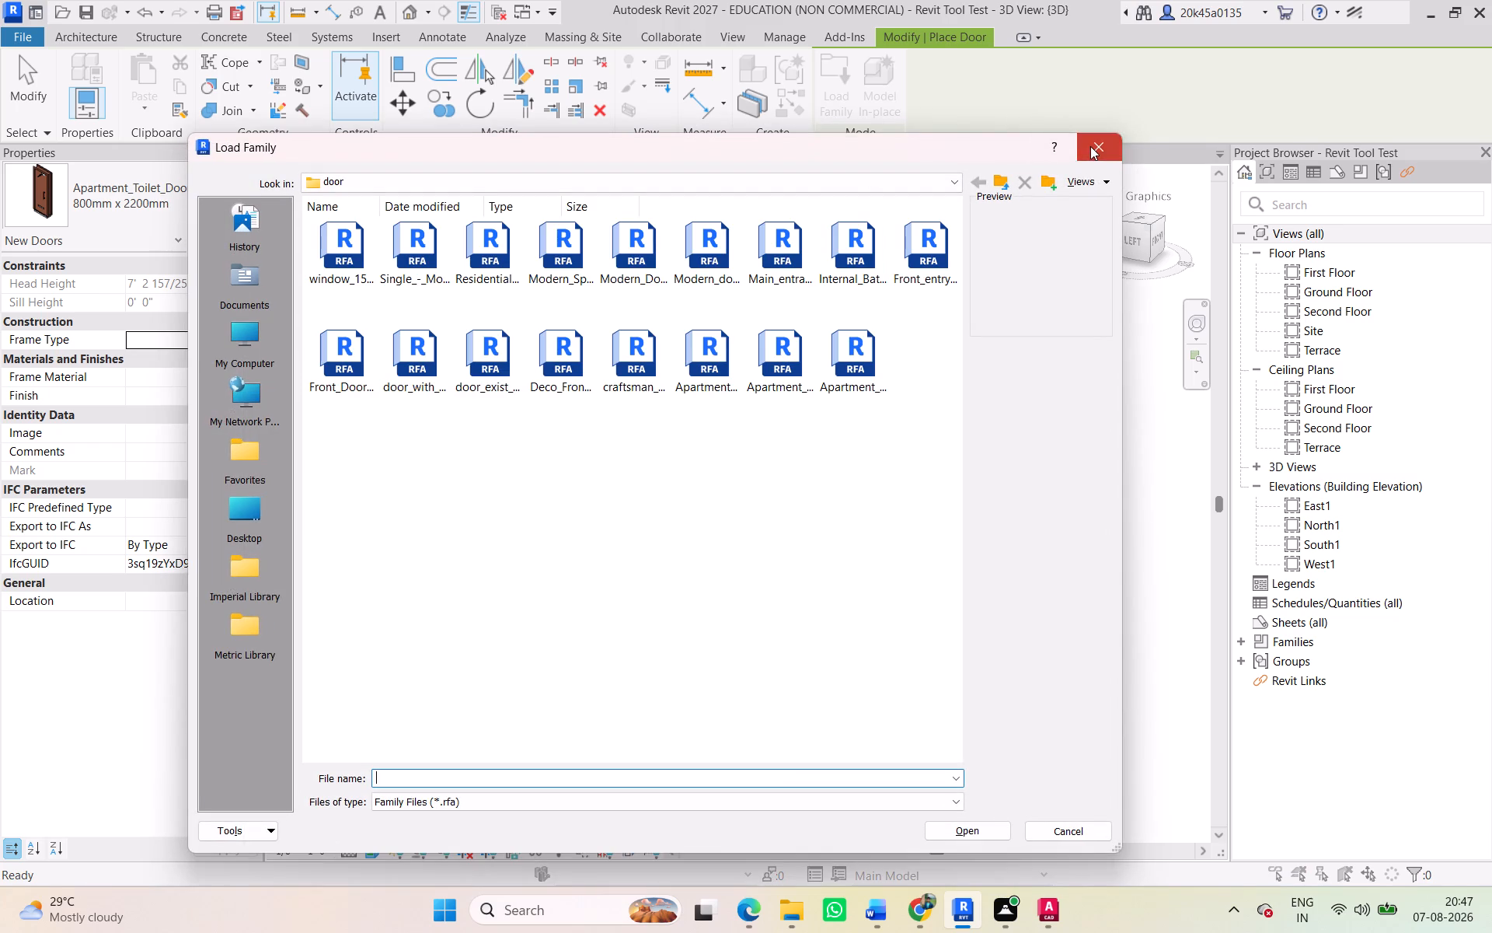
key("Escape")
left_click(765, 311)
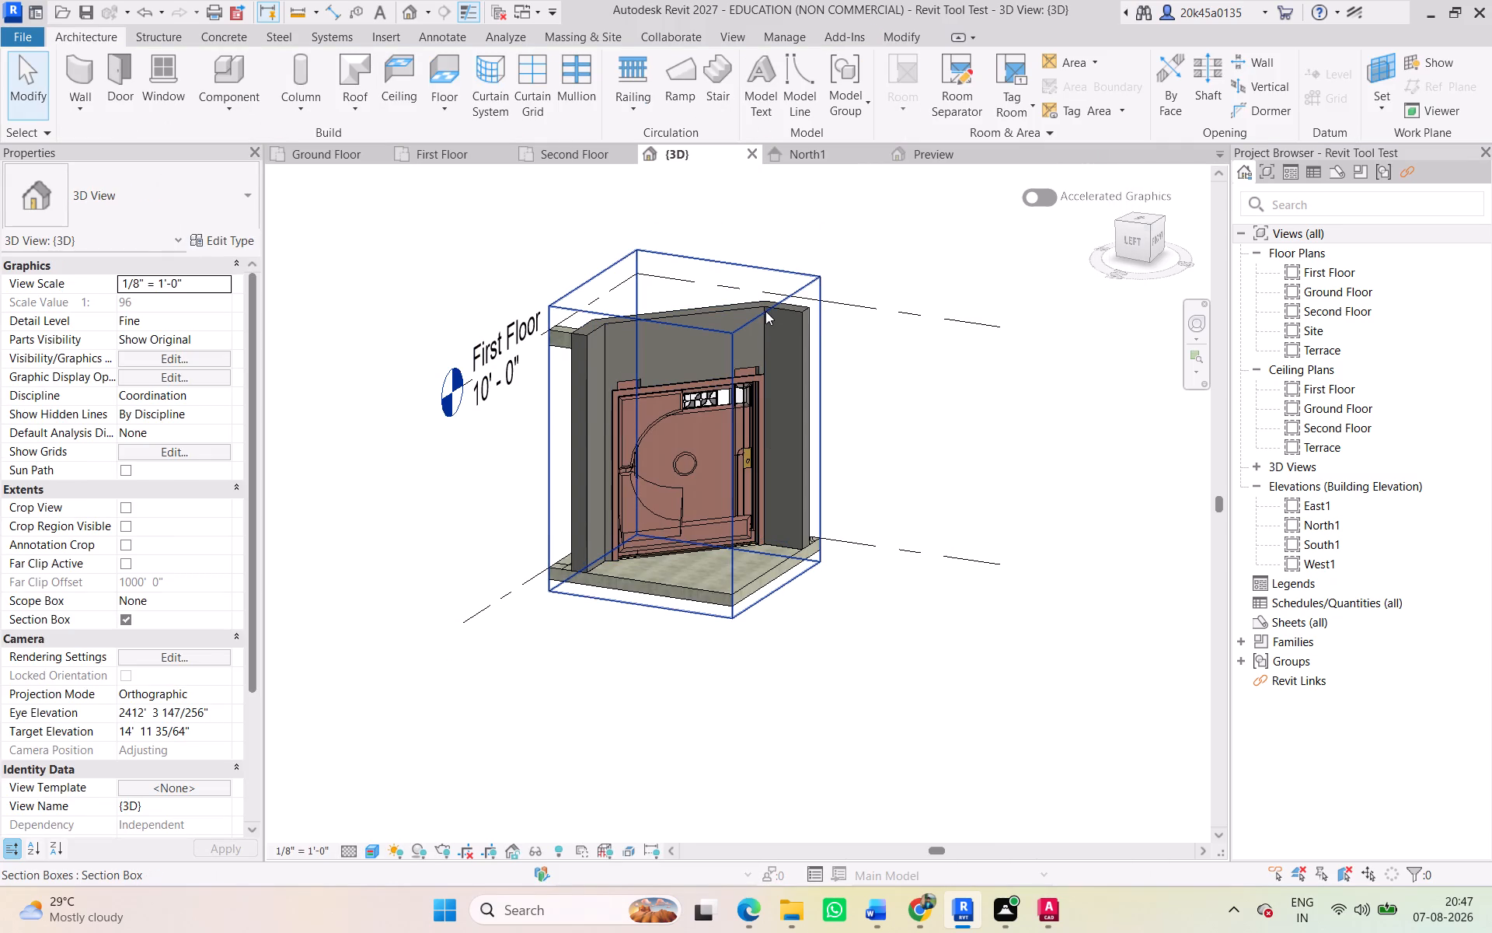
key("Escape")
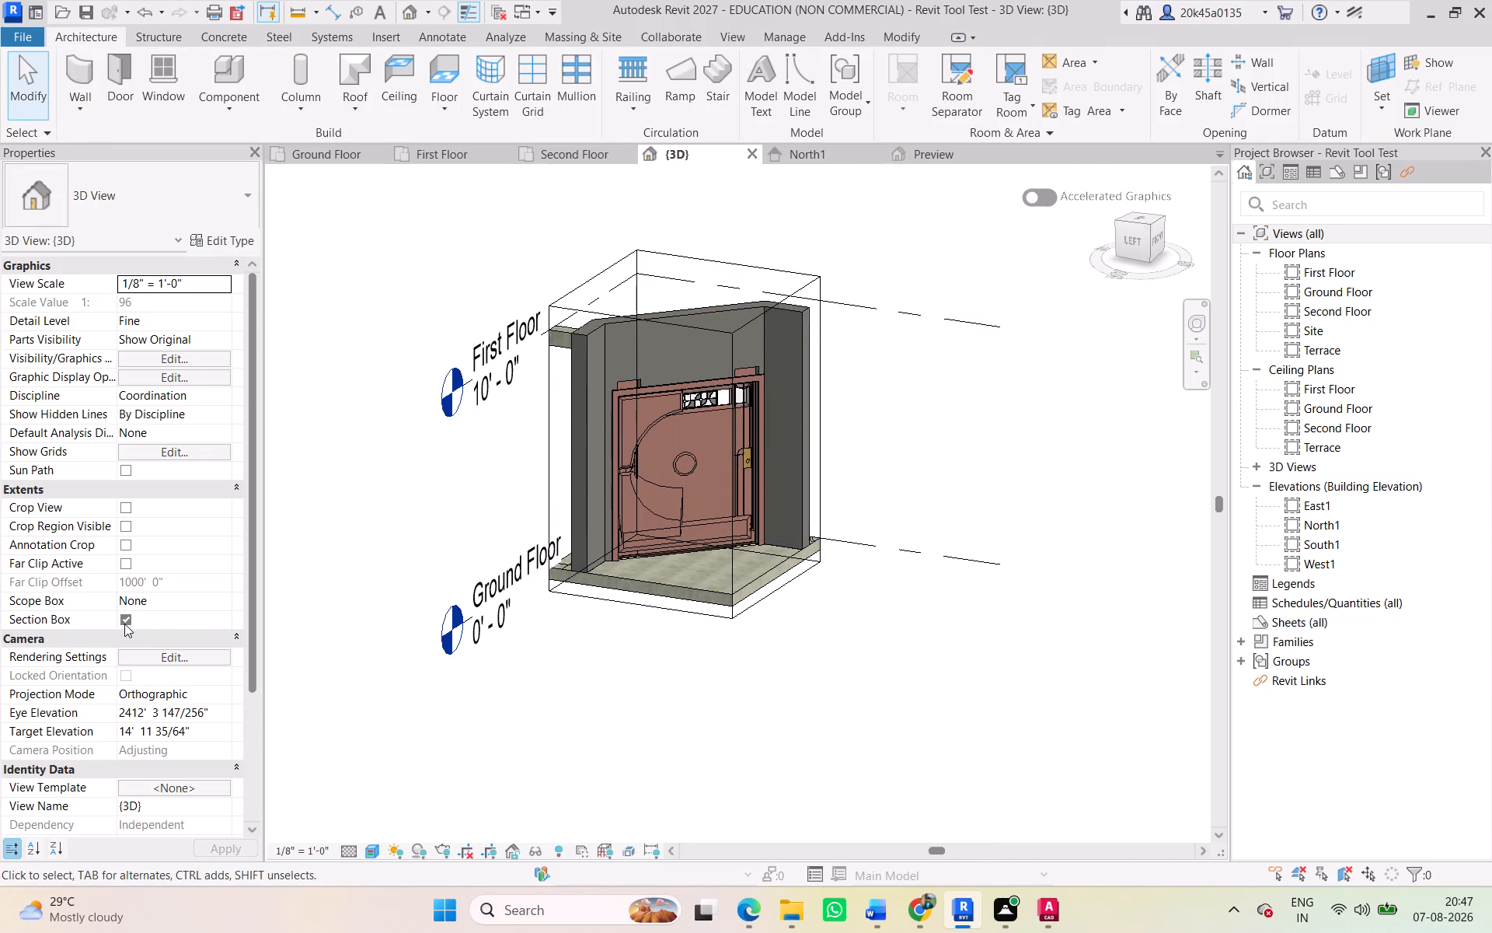
Turn off the section box in the 3D view.
left_click(124, 624)
Return to the Ground Floor plan and examine its bedroom and toilet door openings against the farm house reference drawing.
left_click(326, 153)
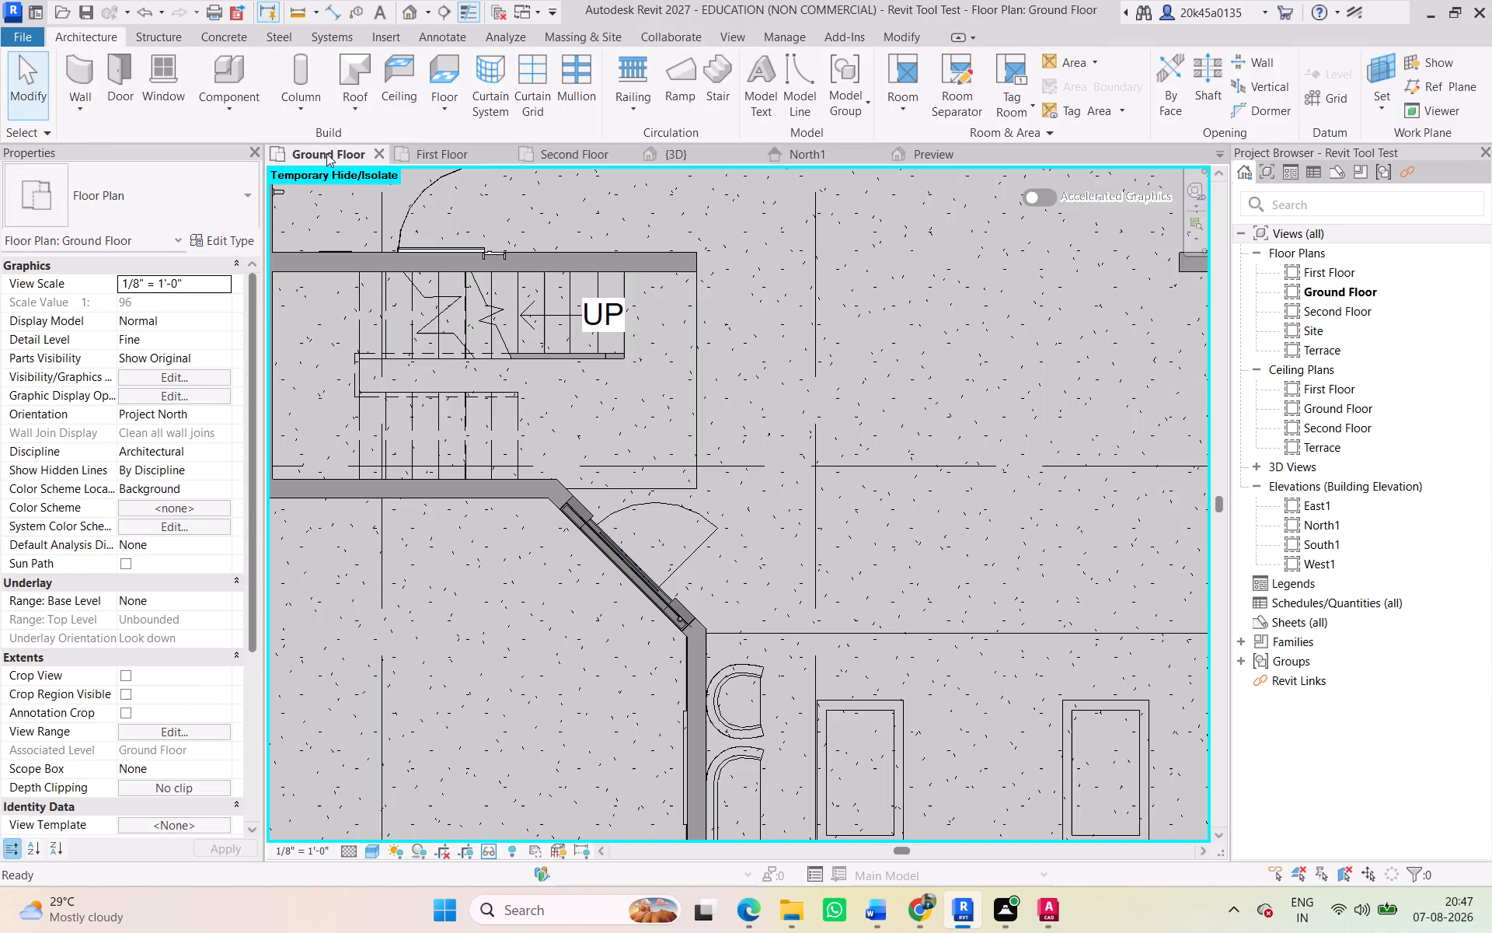
scroll(589, 446, "down", 10)
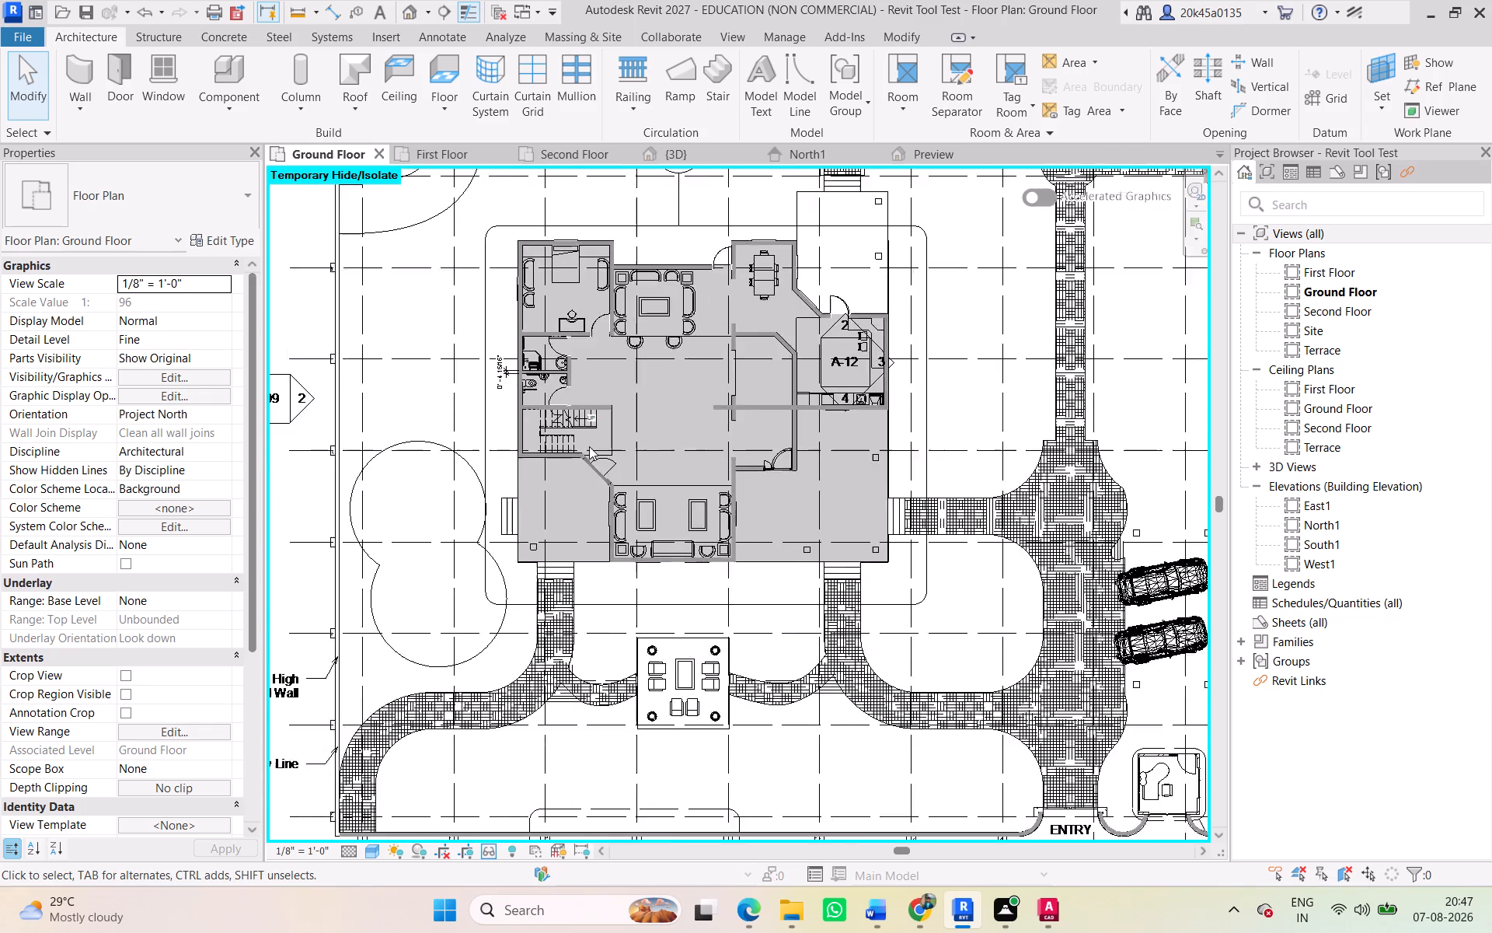
scroll(589, 446, "down", 5)
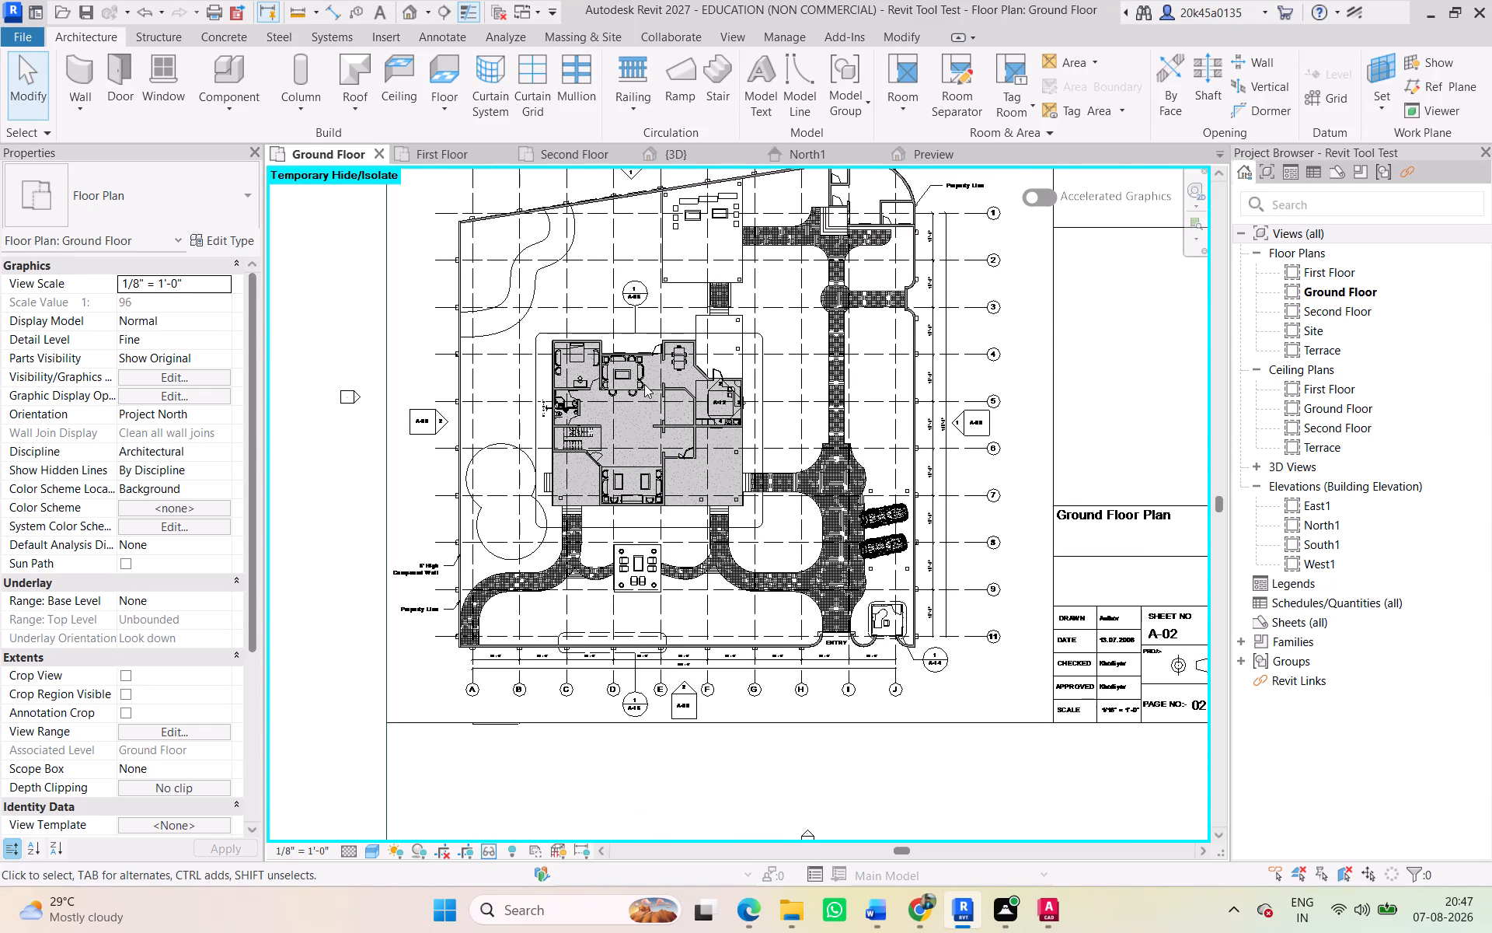
scroll(518, 382, "up", 7)
key("alt+Tab")
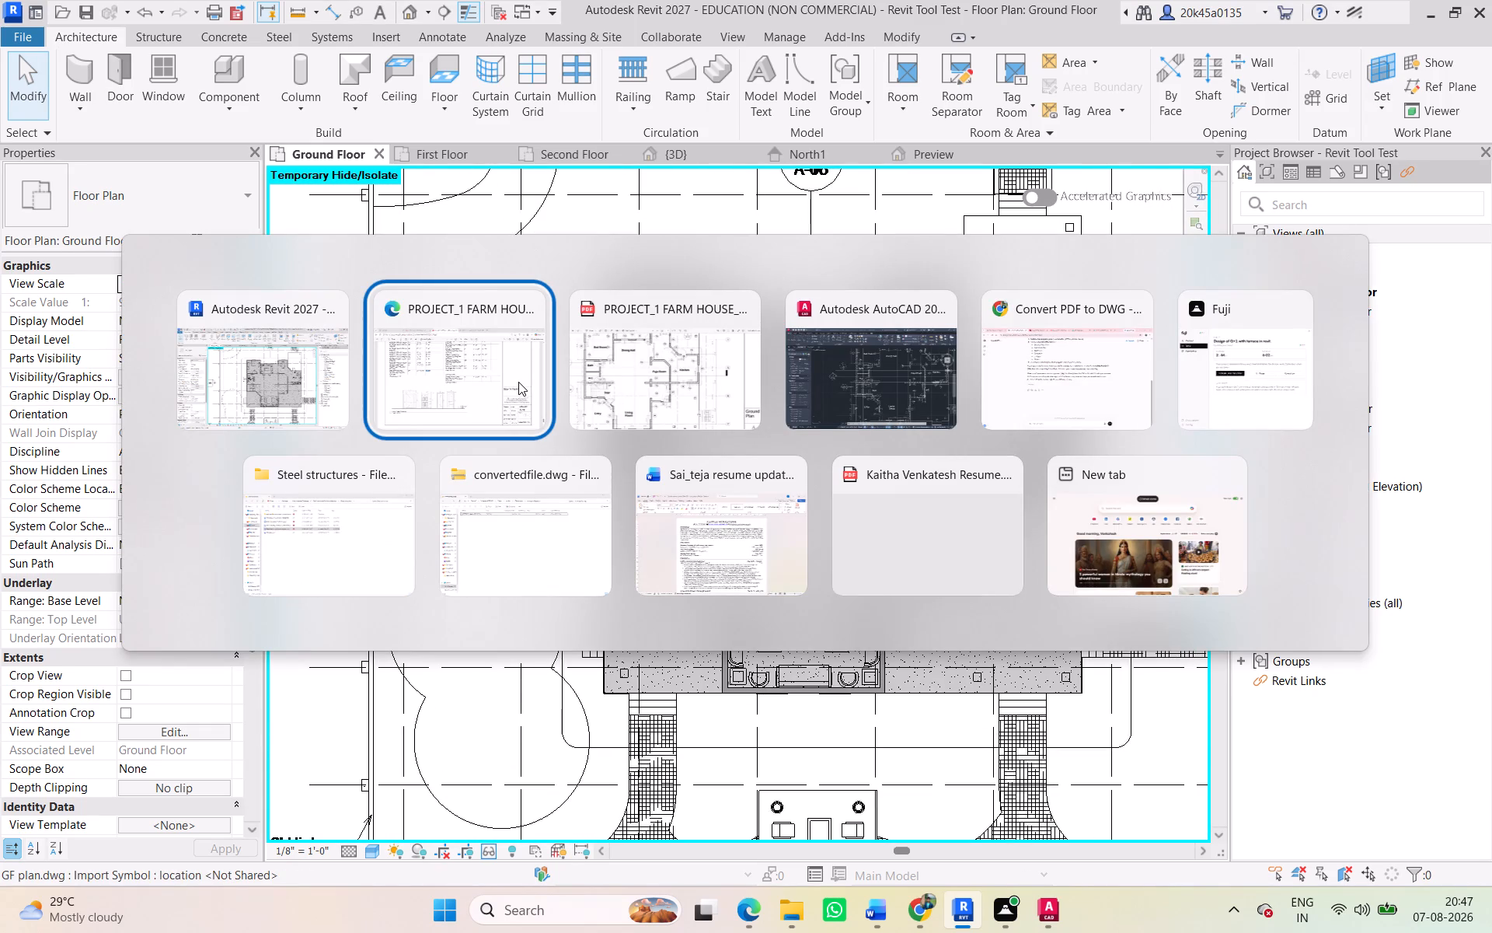
key("alt+Left")
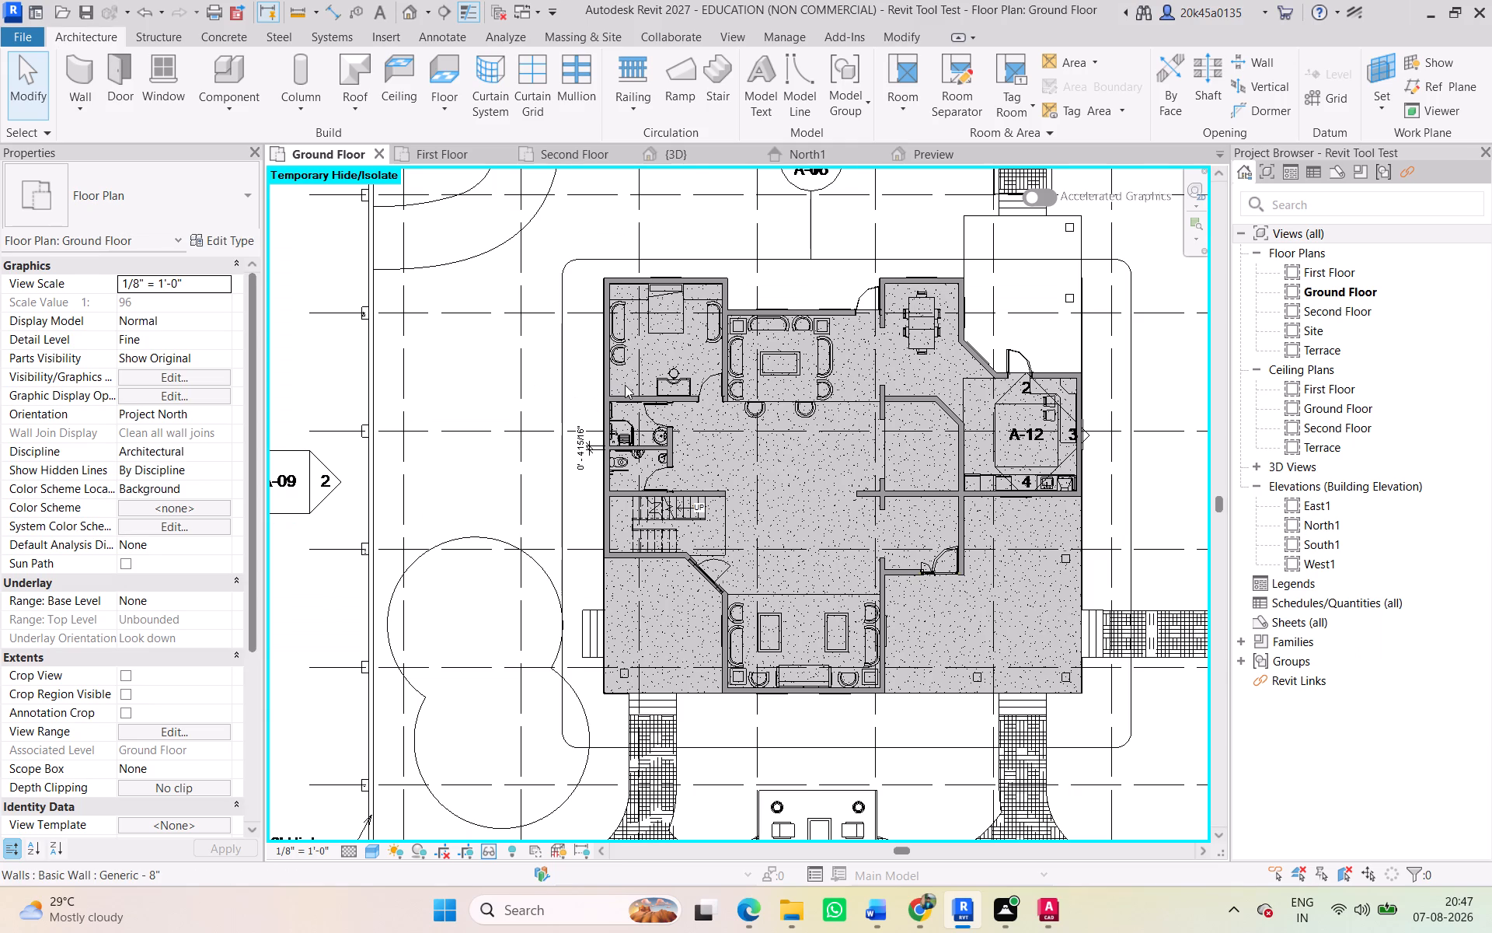
scroll(675, 281, "up", 6)
key("alt+Tab")
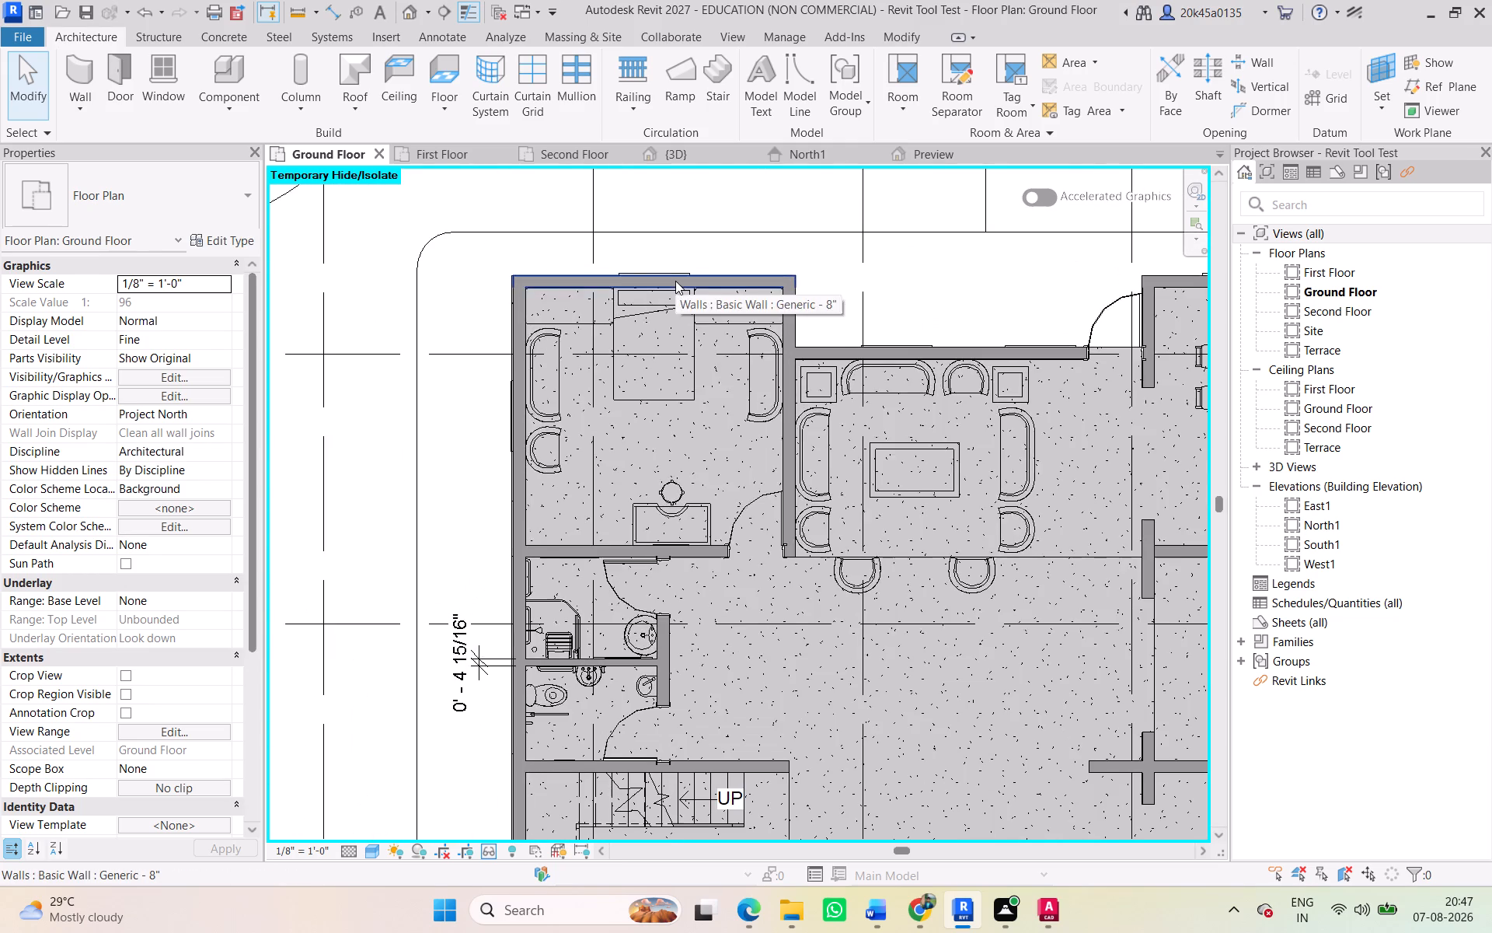
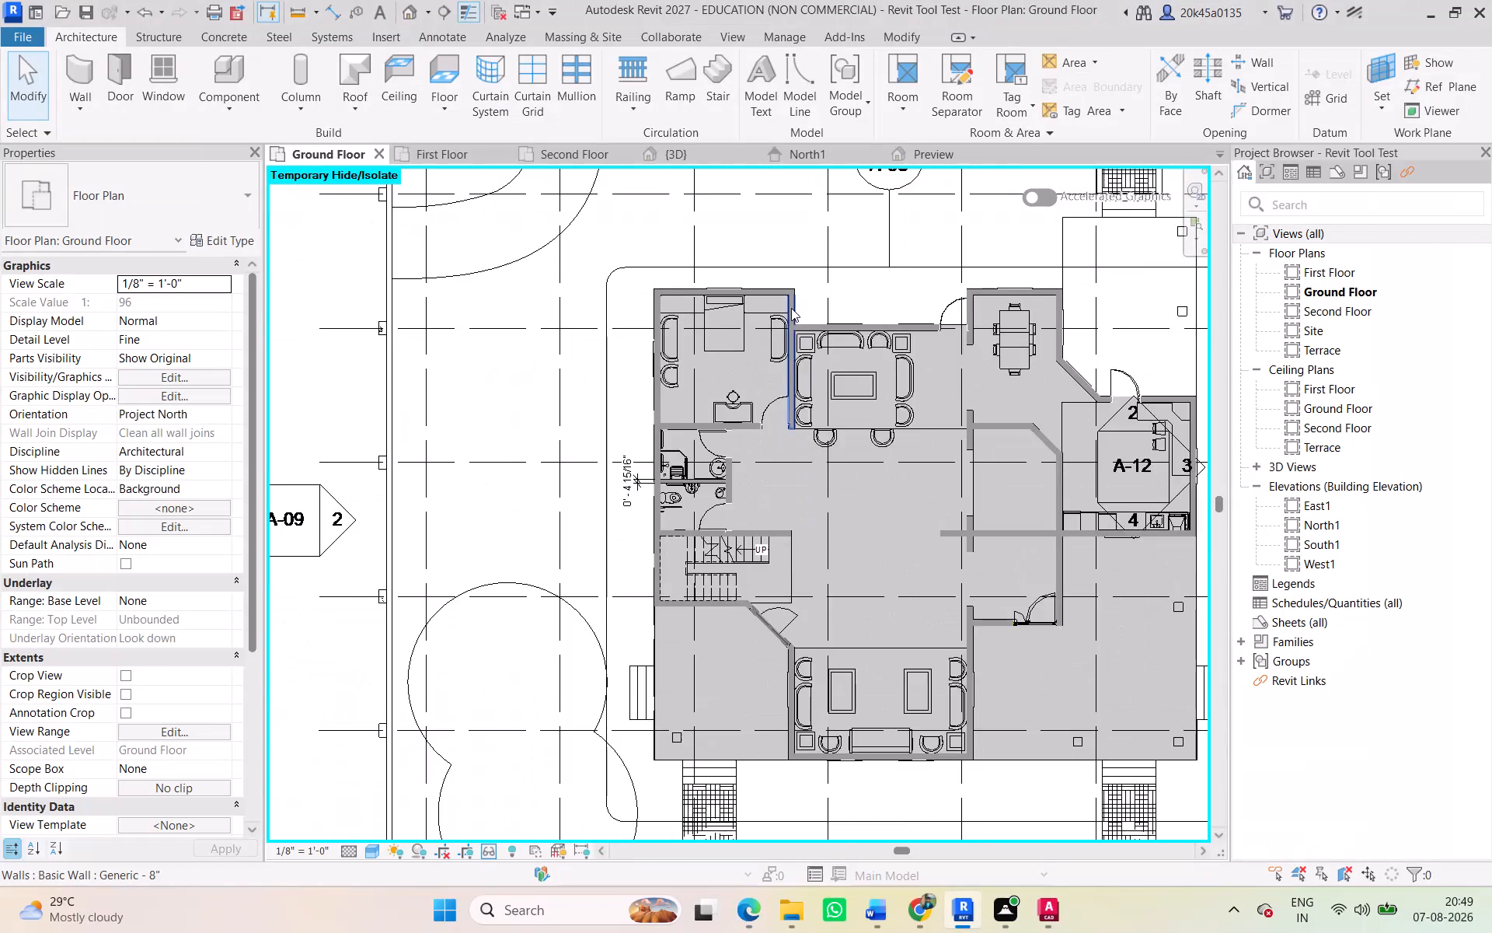
Examine the toilet, bedroom and dining area doors and openings on the Ground Floor plan for comparison with the farm house reference document.
scroll(791, 308, "down", 1)
scroll(684, 462, "up", 7)
scroll(744, 414, "up", 1)
middle_click_drag(737, 404, 709, 400)
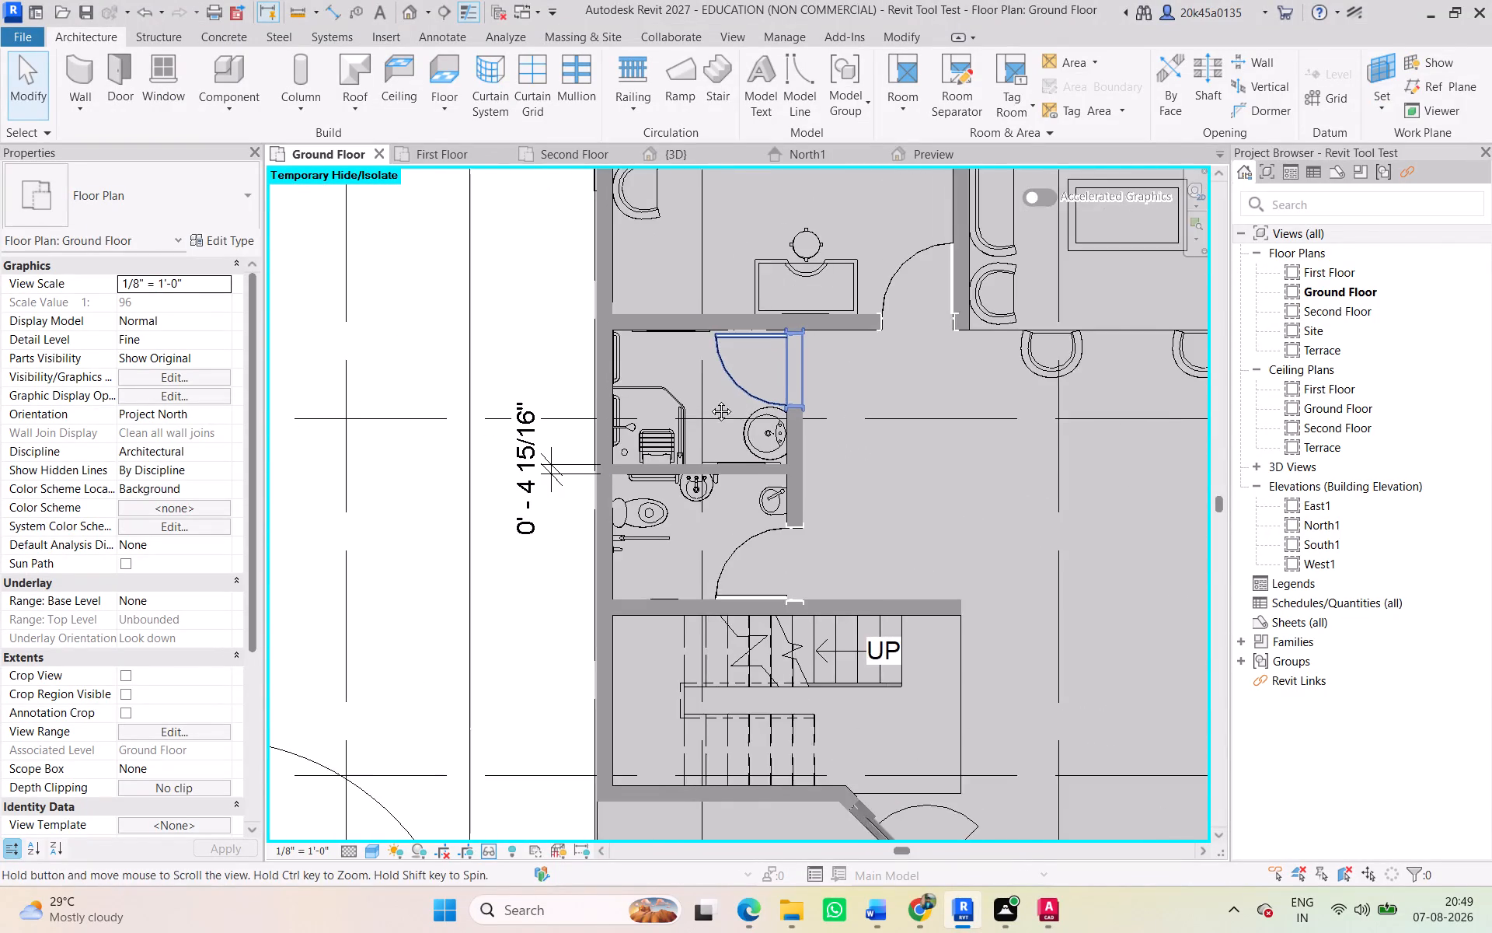
middle_click_drag(709, 400, 535, 395)
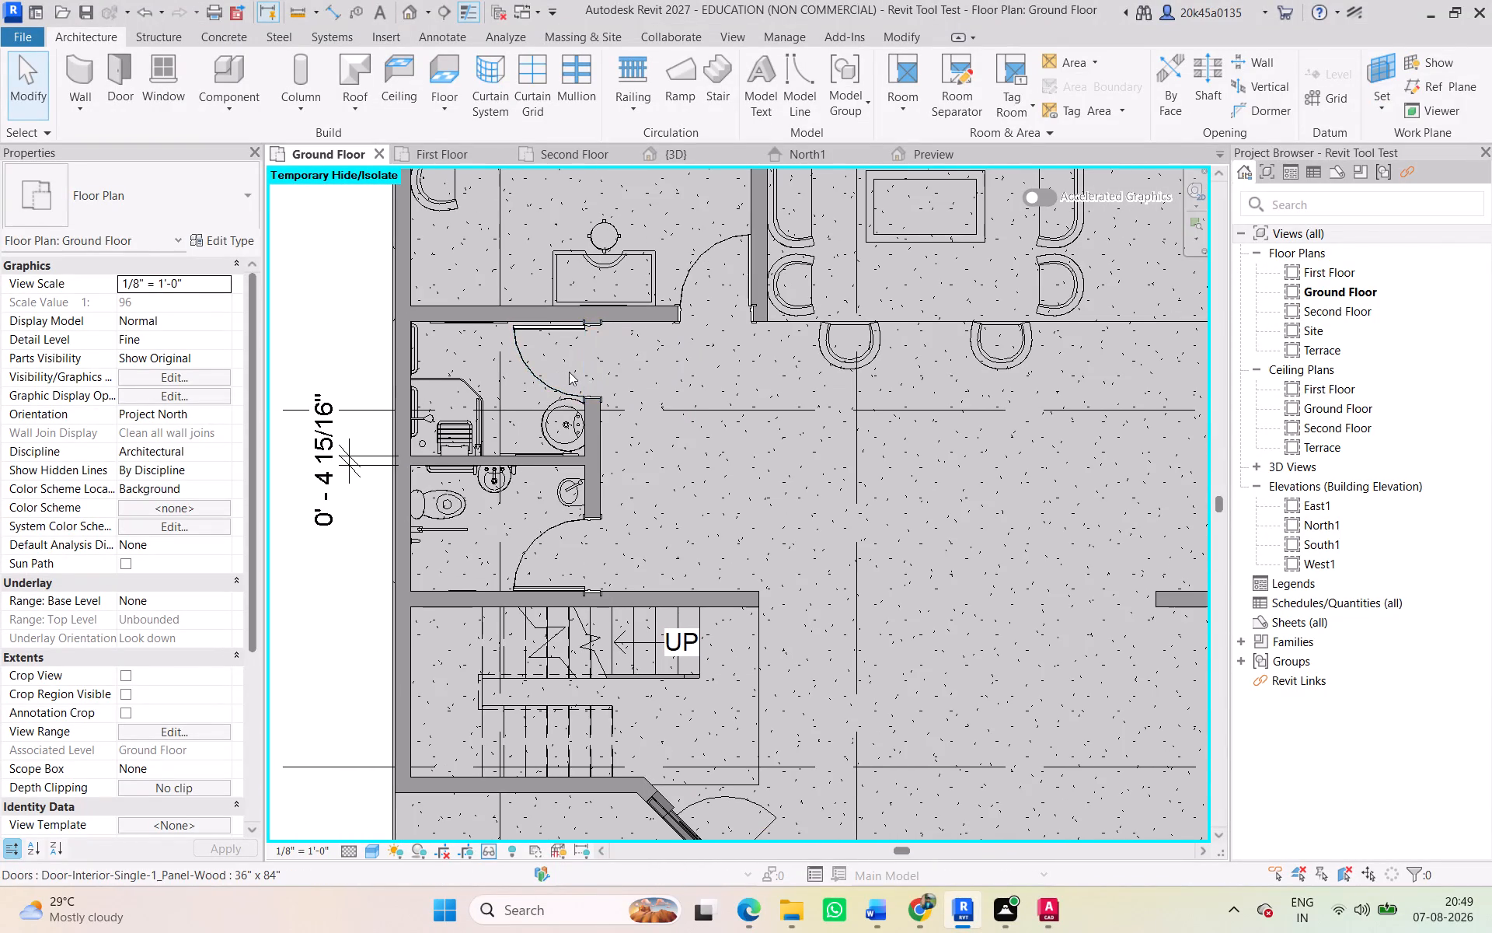
scroll(569, 372, "down", 1)
middle_click_drag(566, 392, 431, 529)
scroll(531, 278, "down", 2)
middle_click_drag(533, 306, 522, 371)
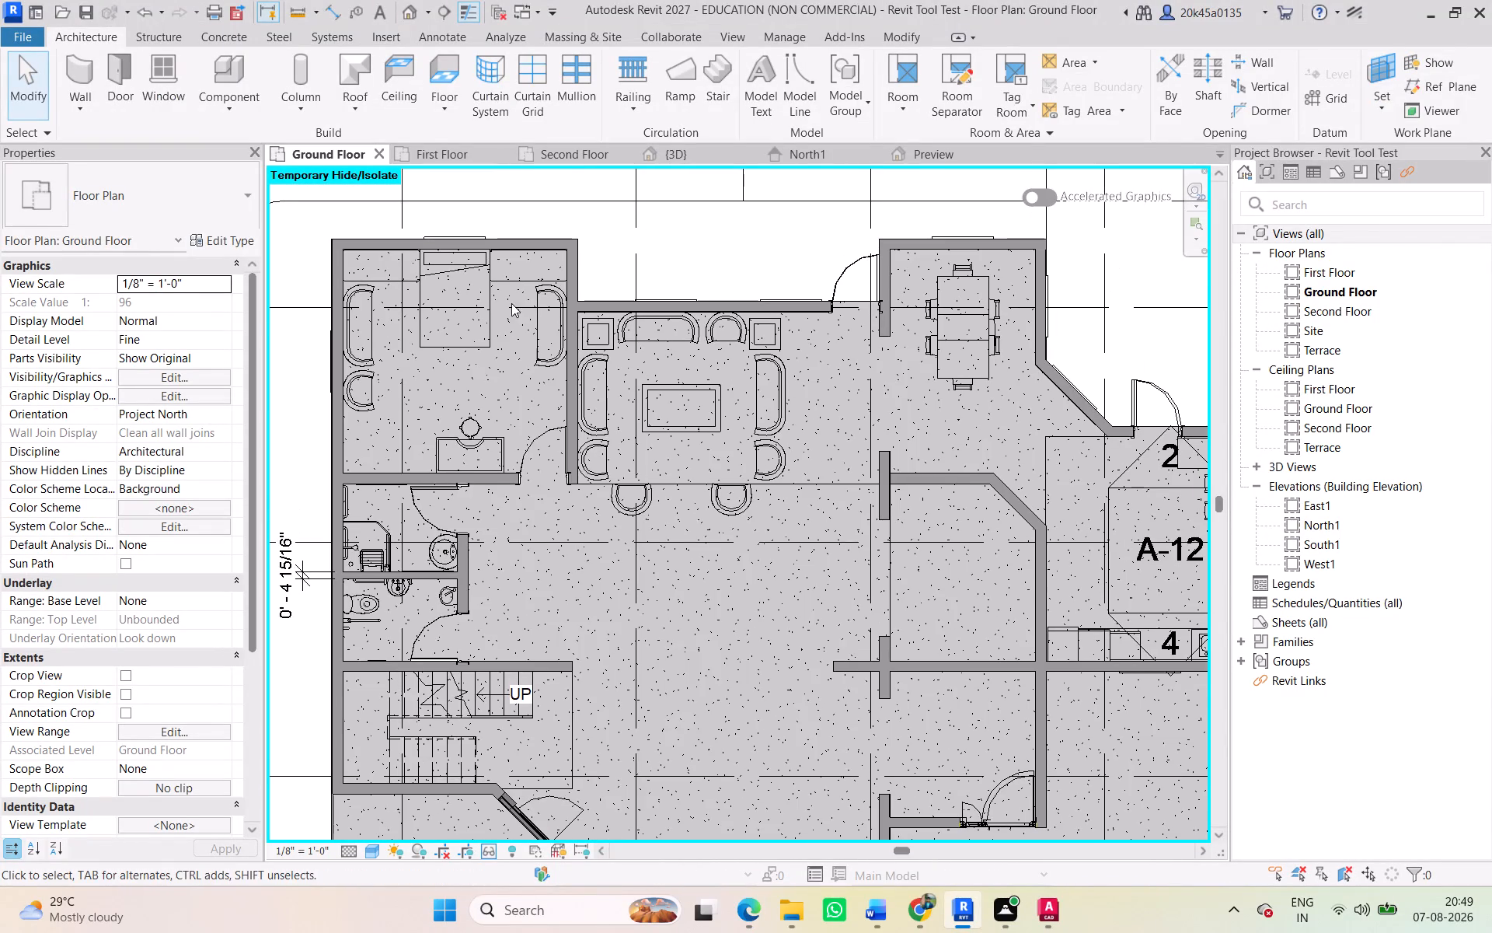
key("alt+Tab")
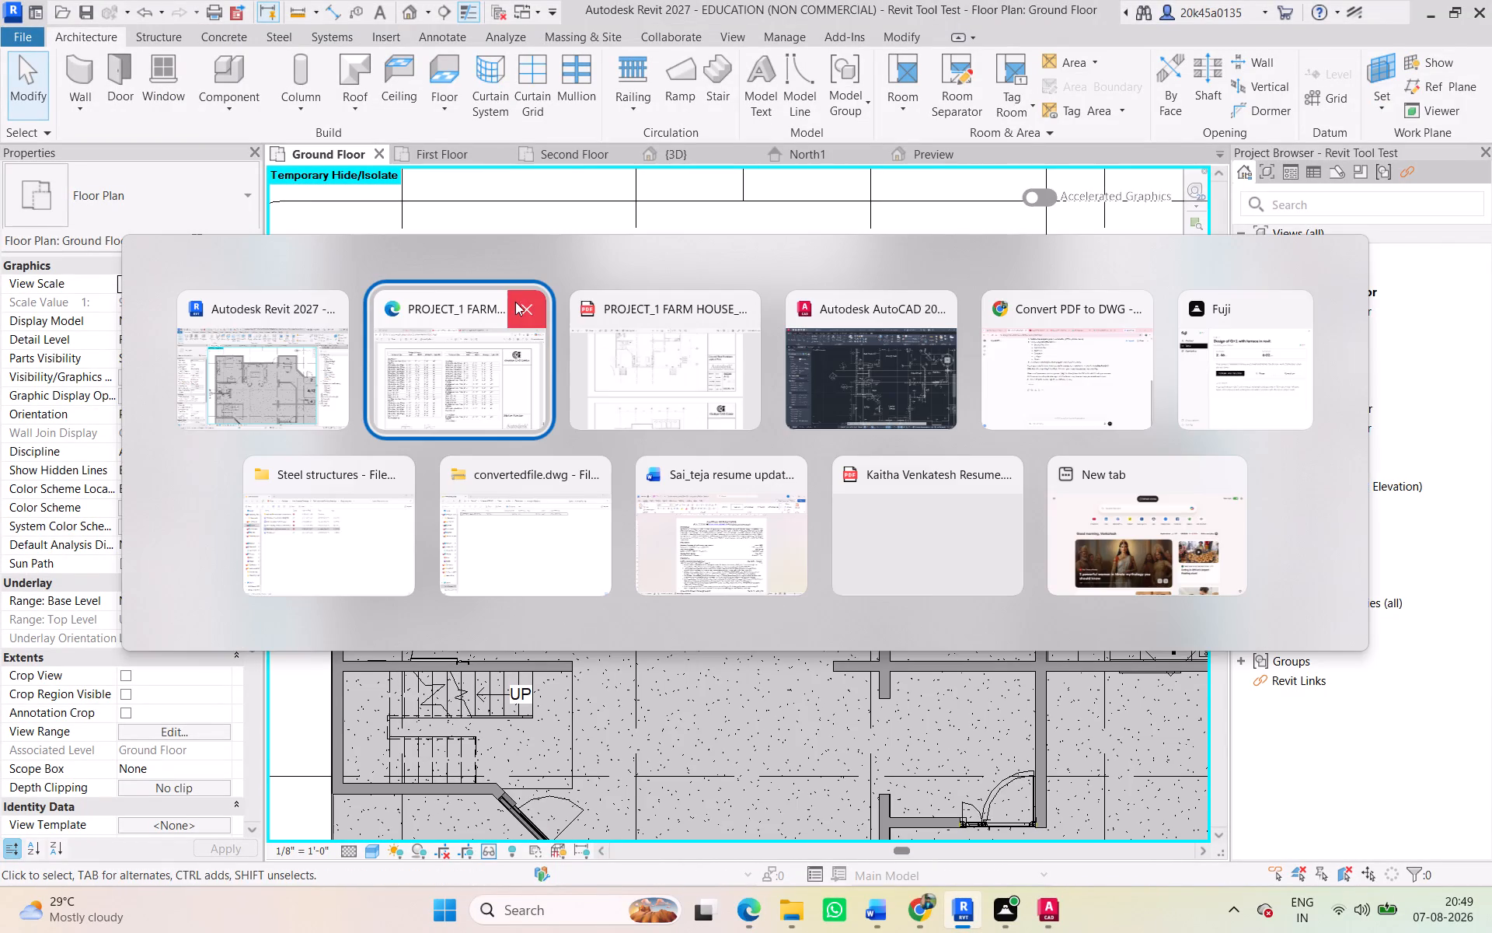
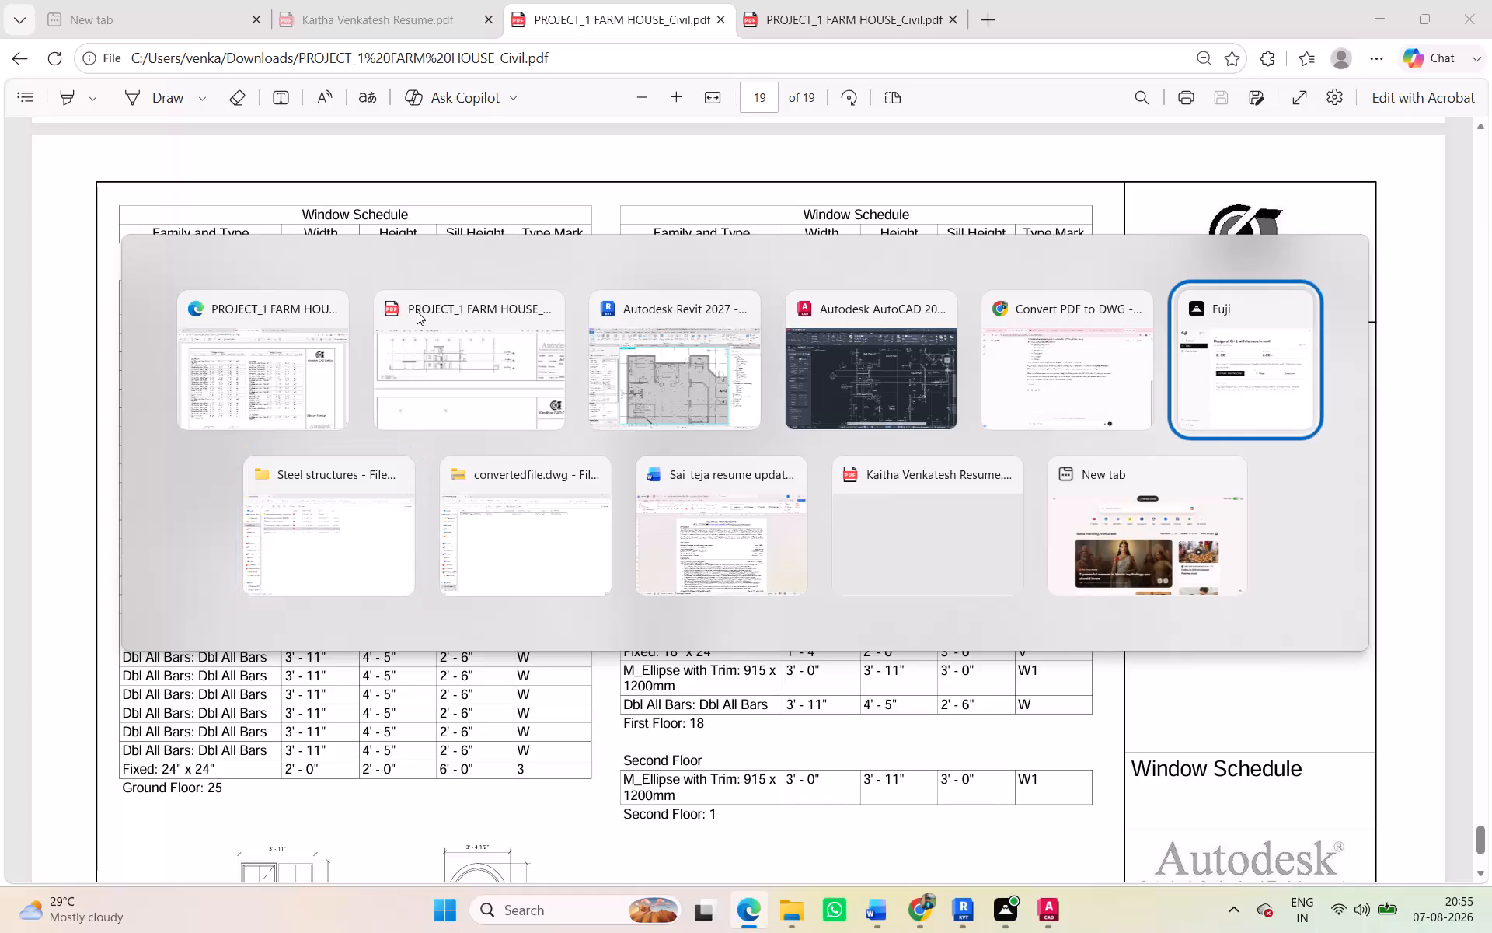
Switch from the window schedule in the farm house PDF back to the Revit project.
key("alt+Left")
key("alt+Left")
key("alt+Left")
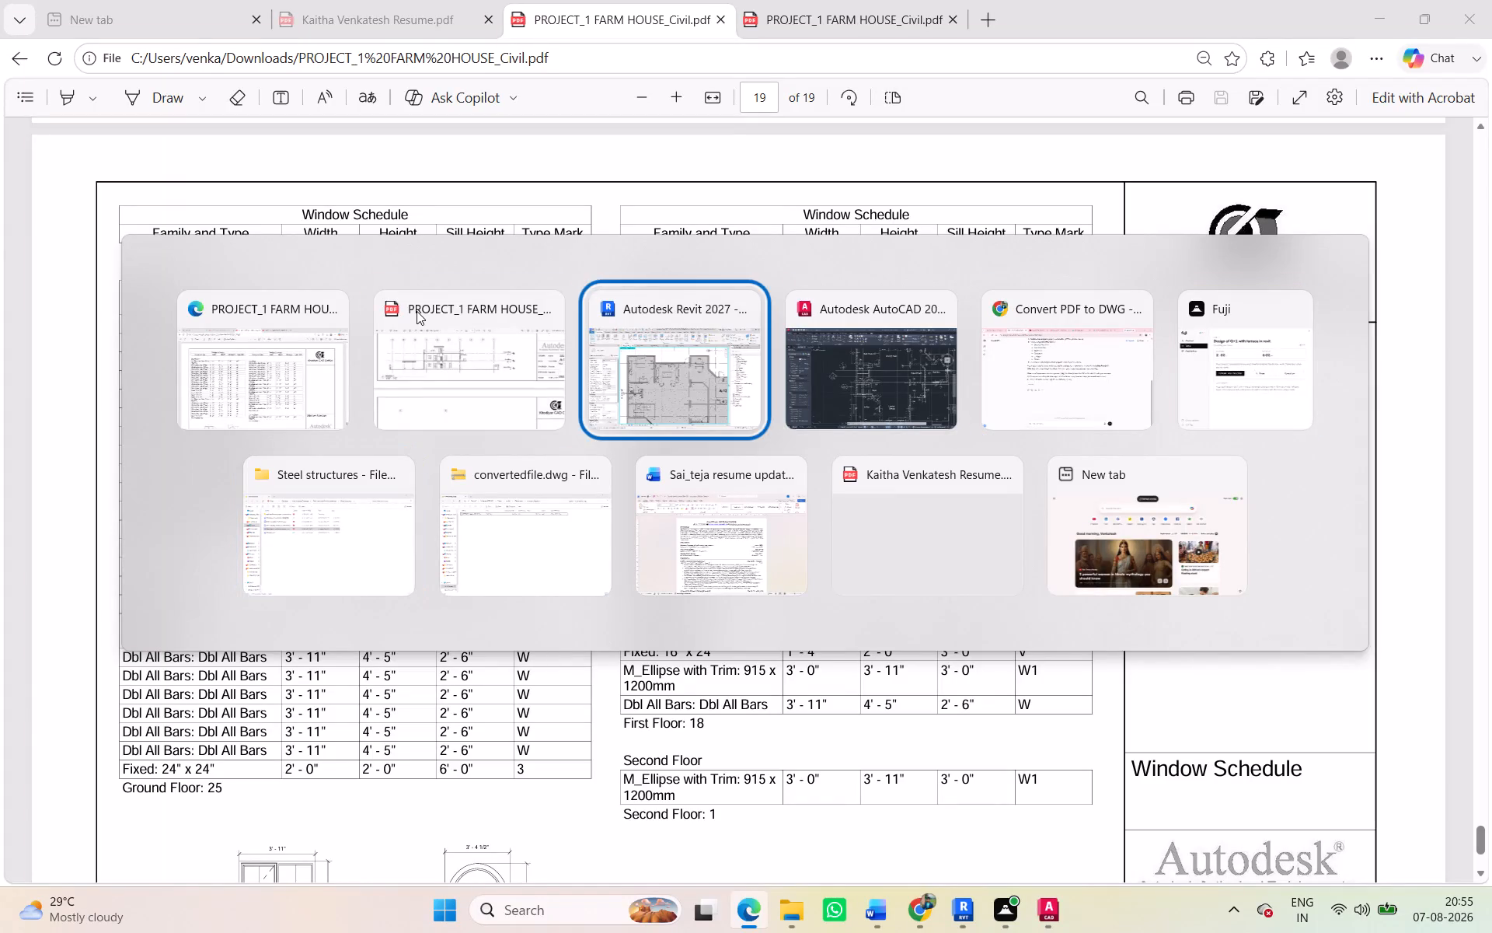
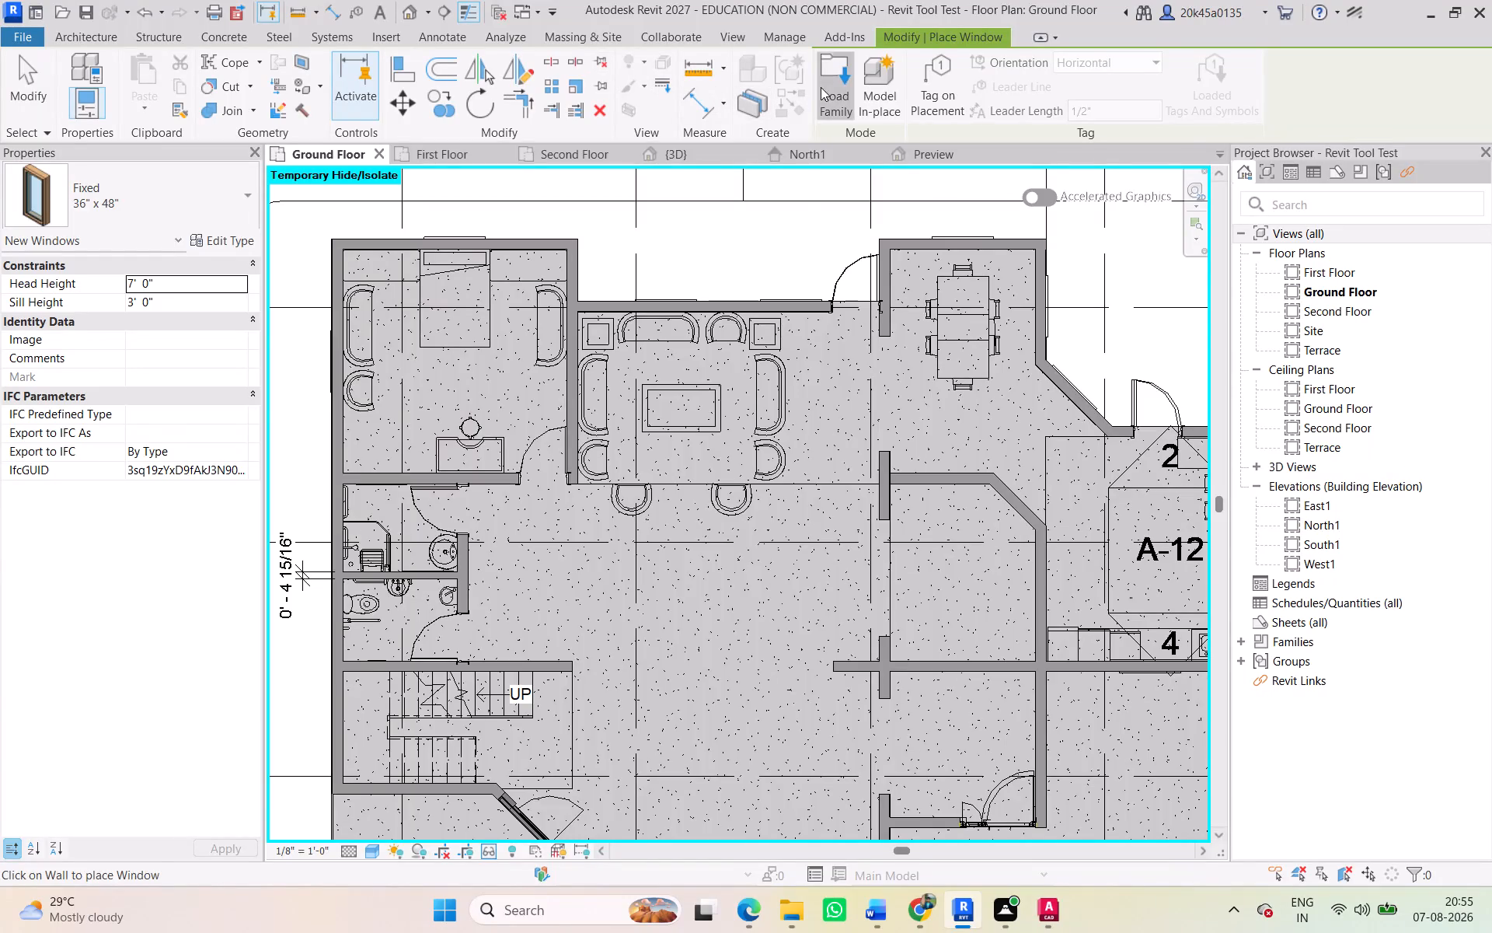
Open the Windows folder of the US imperial library for loading a window family.
left_click(736, 542)
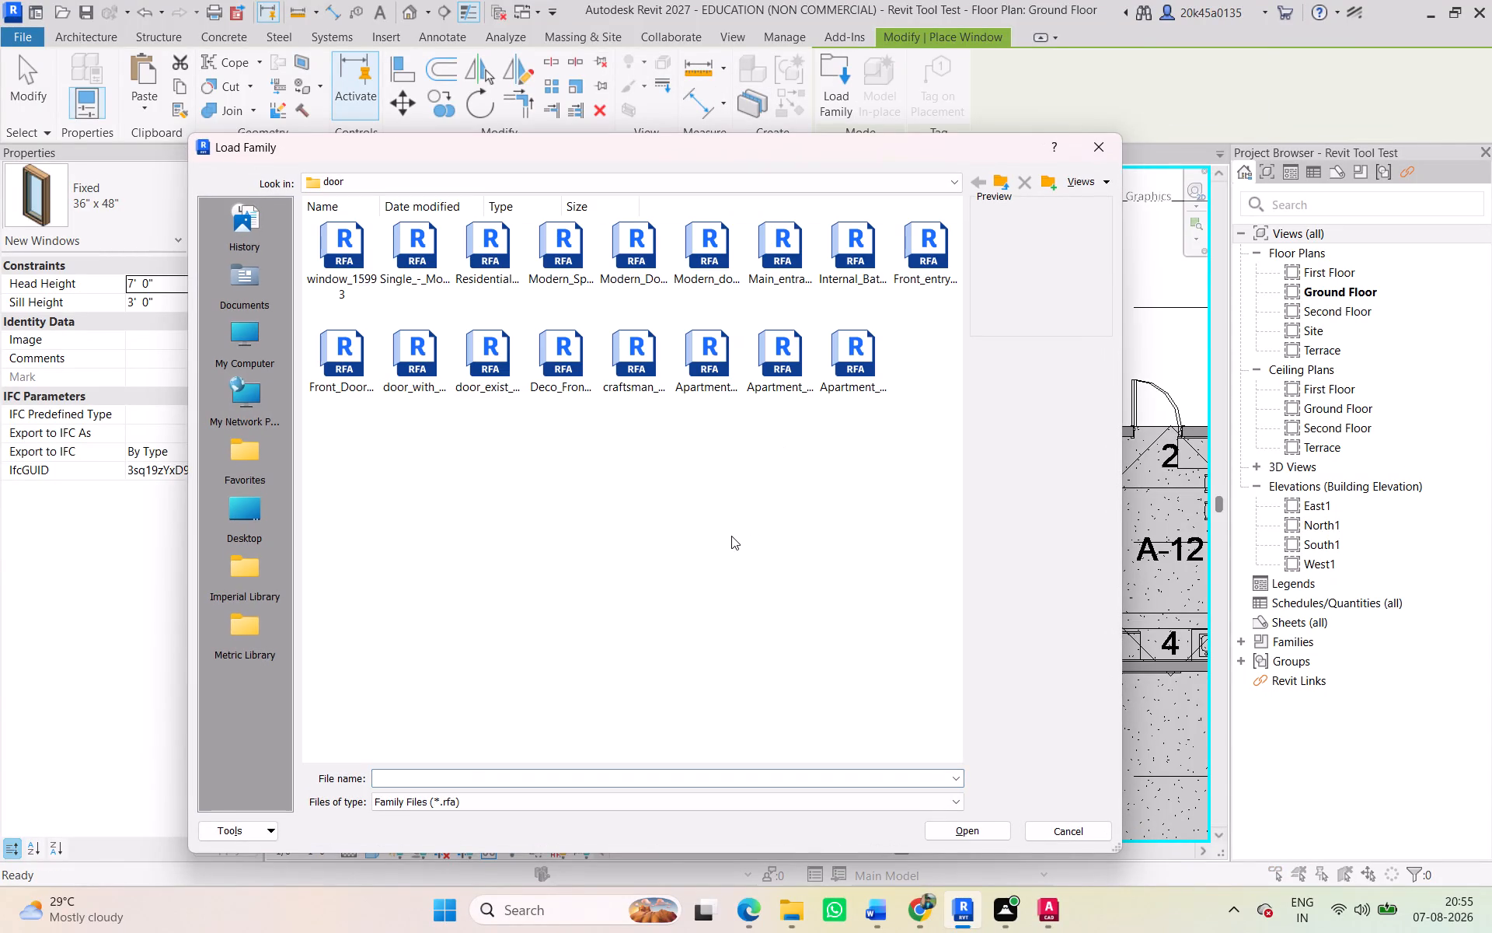
key("BackSpace")
key("BackSpace")
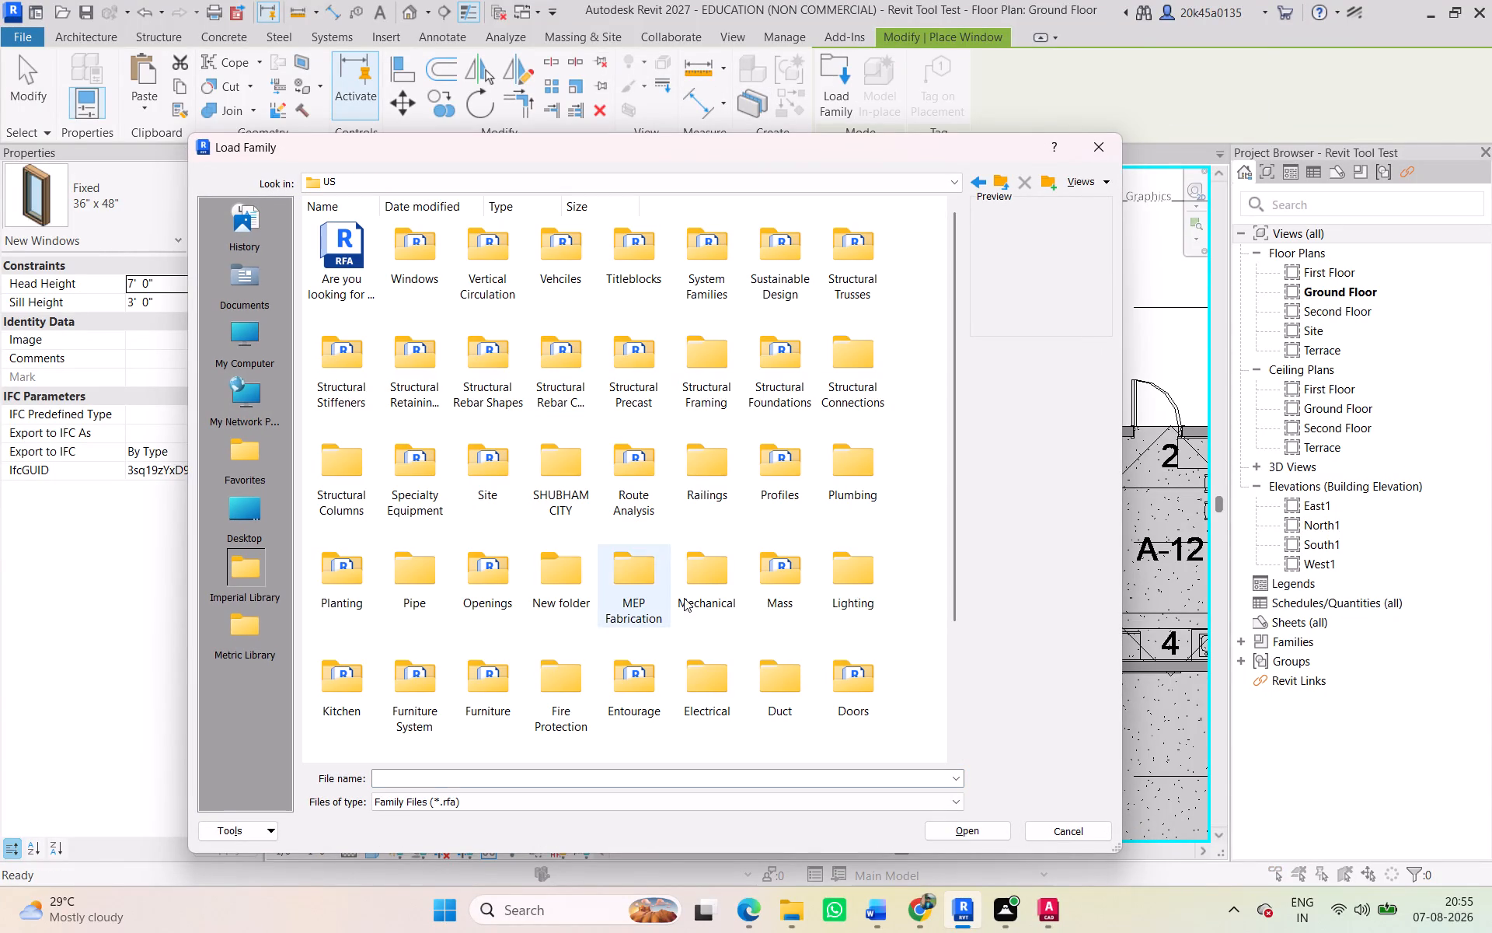
scroll(814, 606, "down", 1)
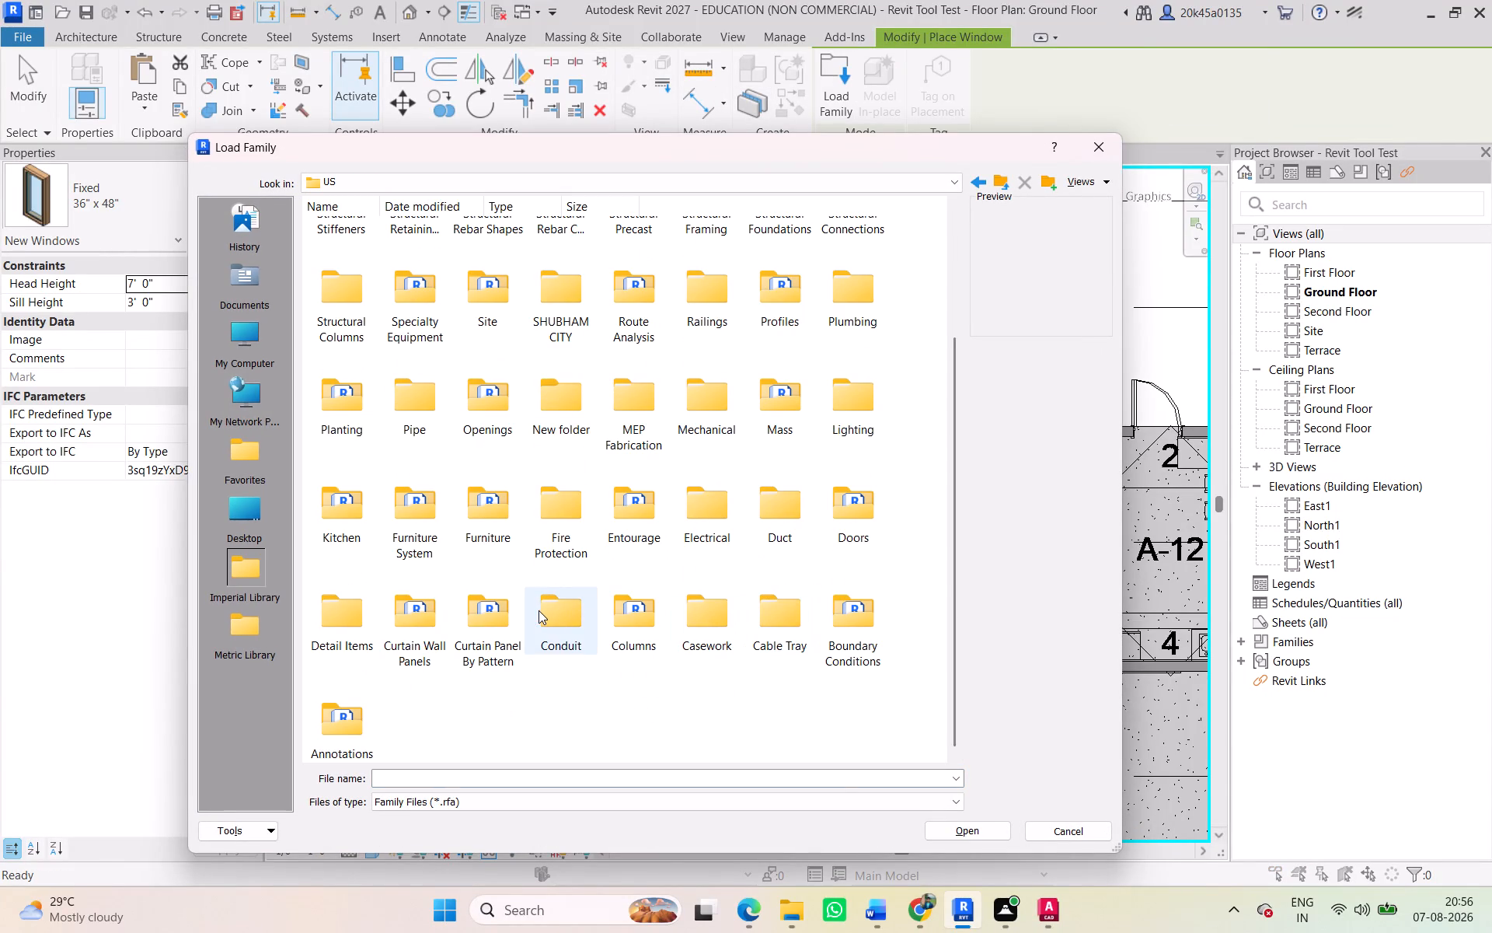
scroll(605, 600, "down", 2)
scroll(605, 597, "up", 1)
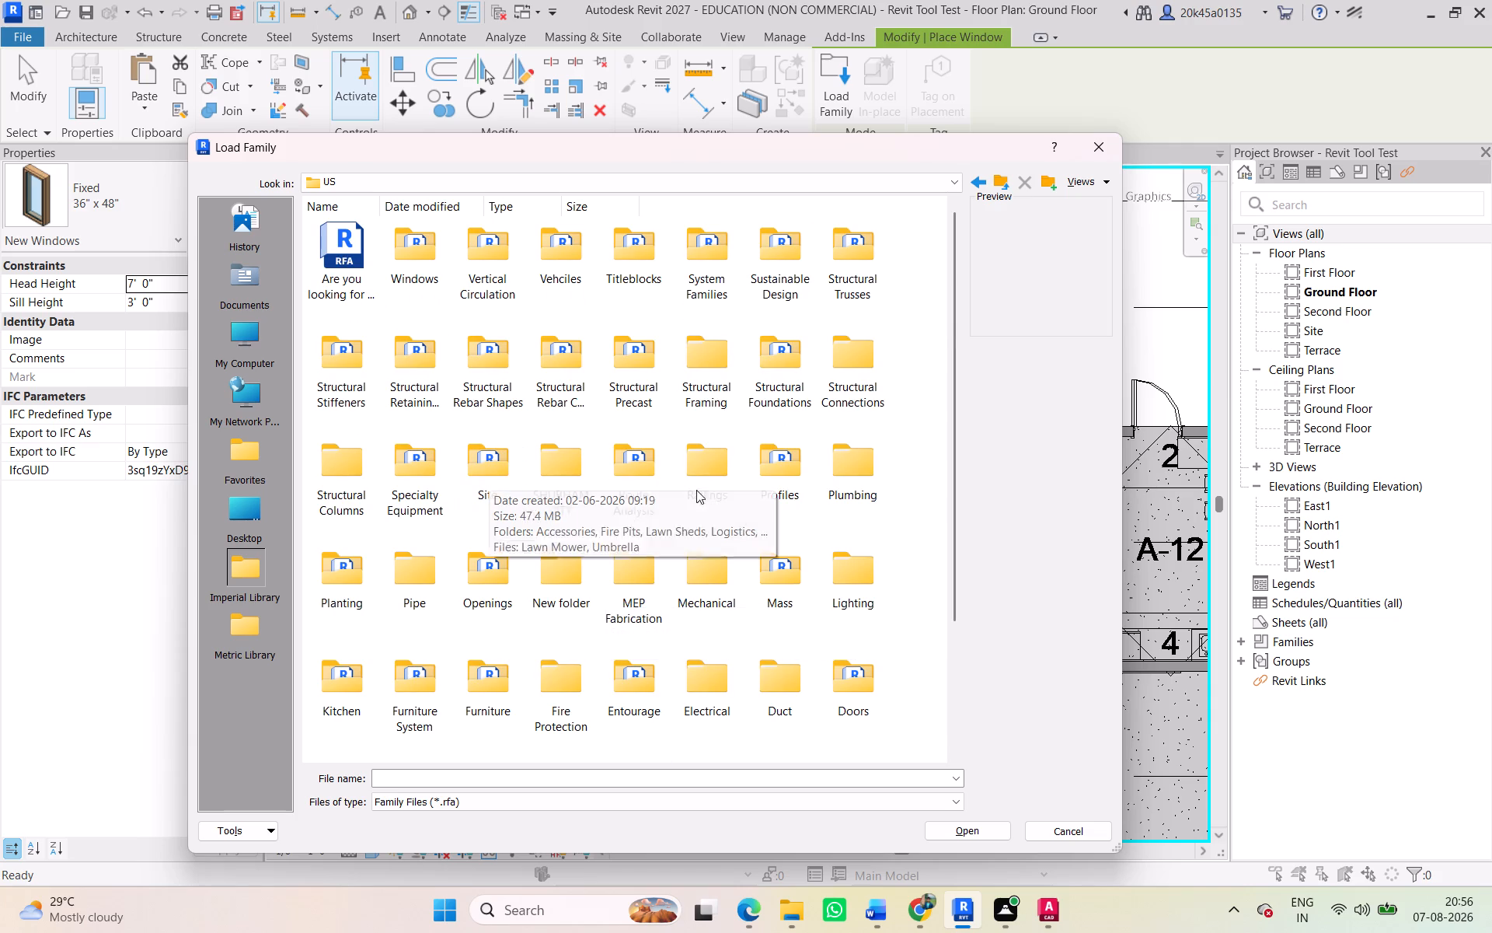
scroll(723, 529, "down", 3)
left_click(614, 711)
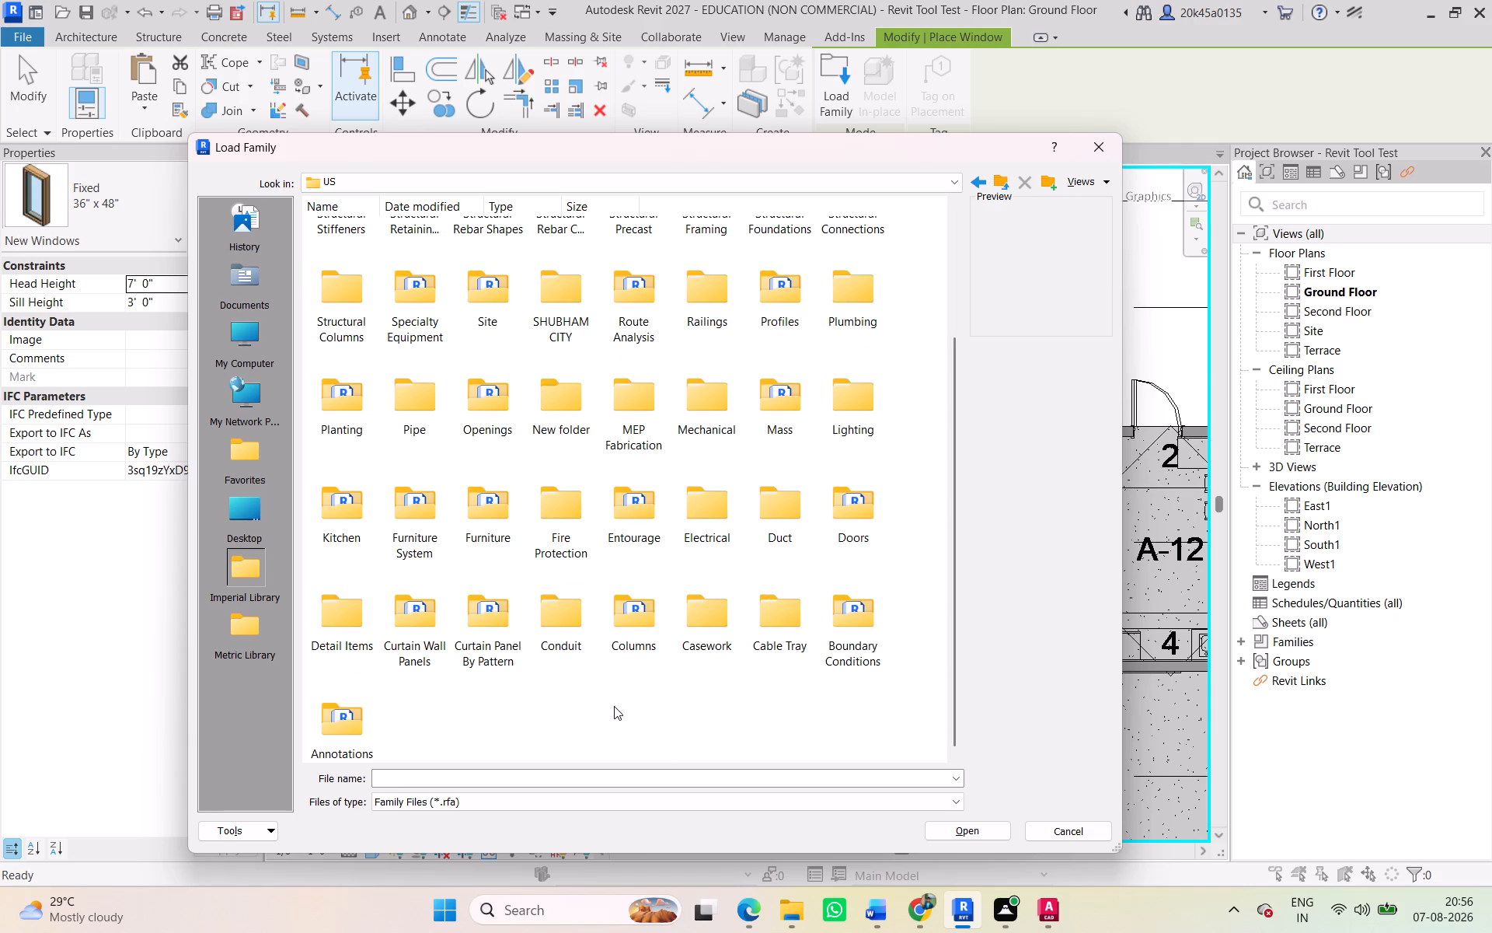
scroll(391, 671, "down", 2)
scroll(598, 632, "up", 1)
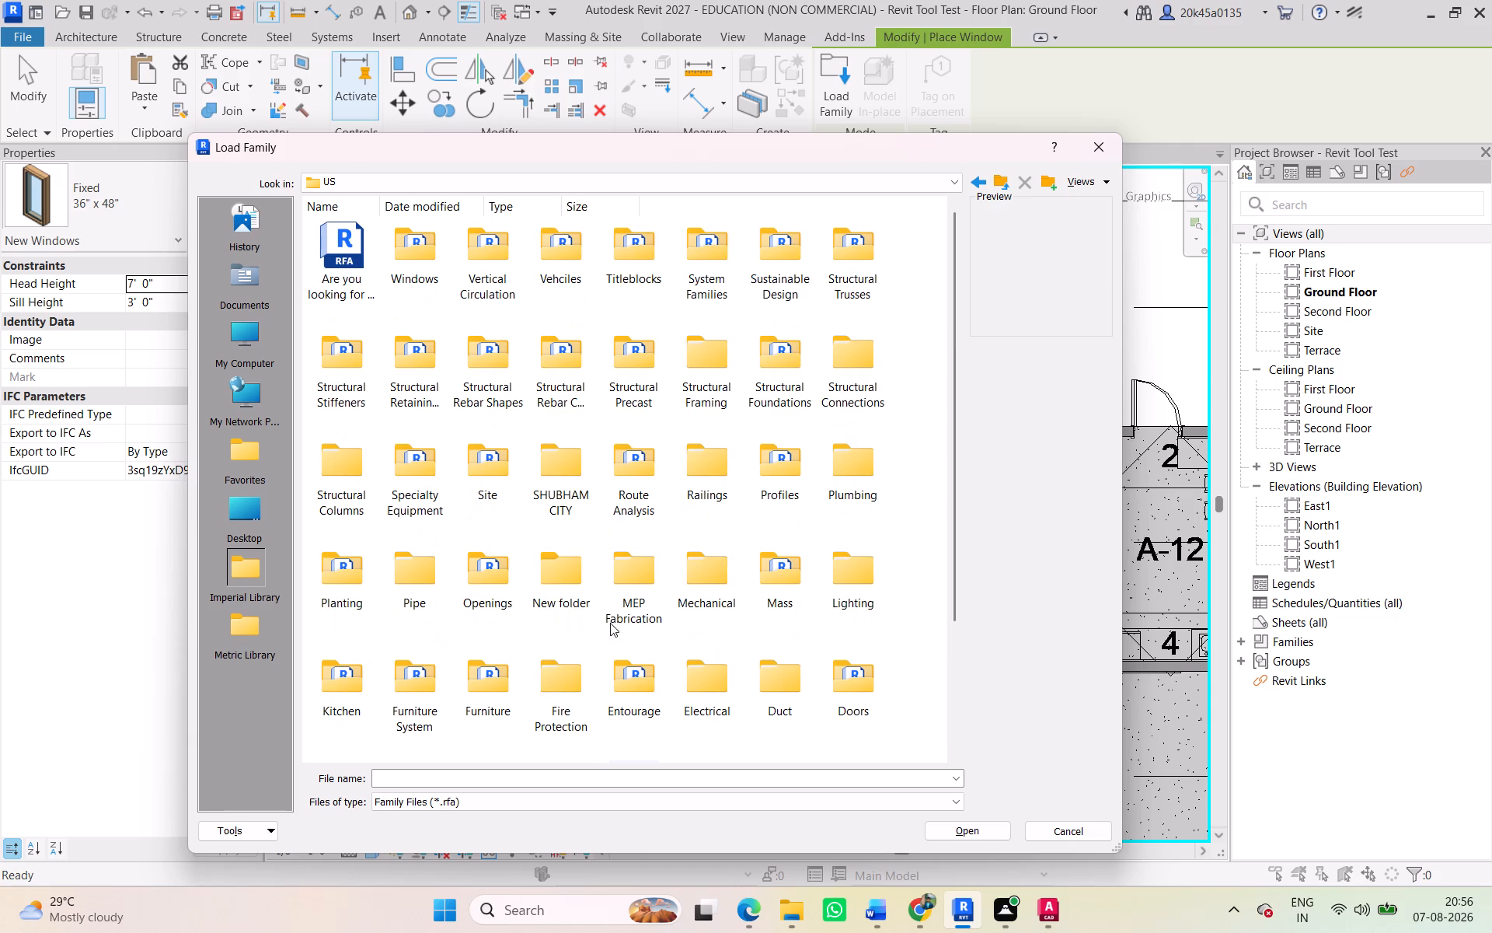
scroll(729, 557, "up", 1)
scroll(517, 540, "down", 3)
left_click(502, 704)
scroll(581, 619, "up", 4)
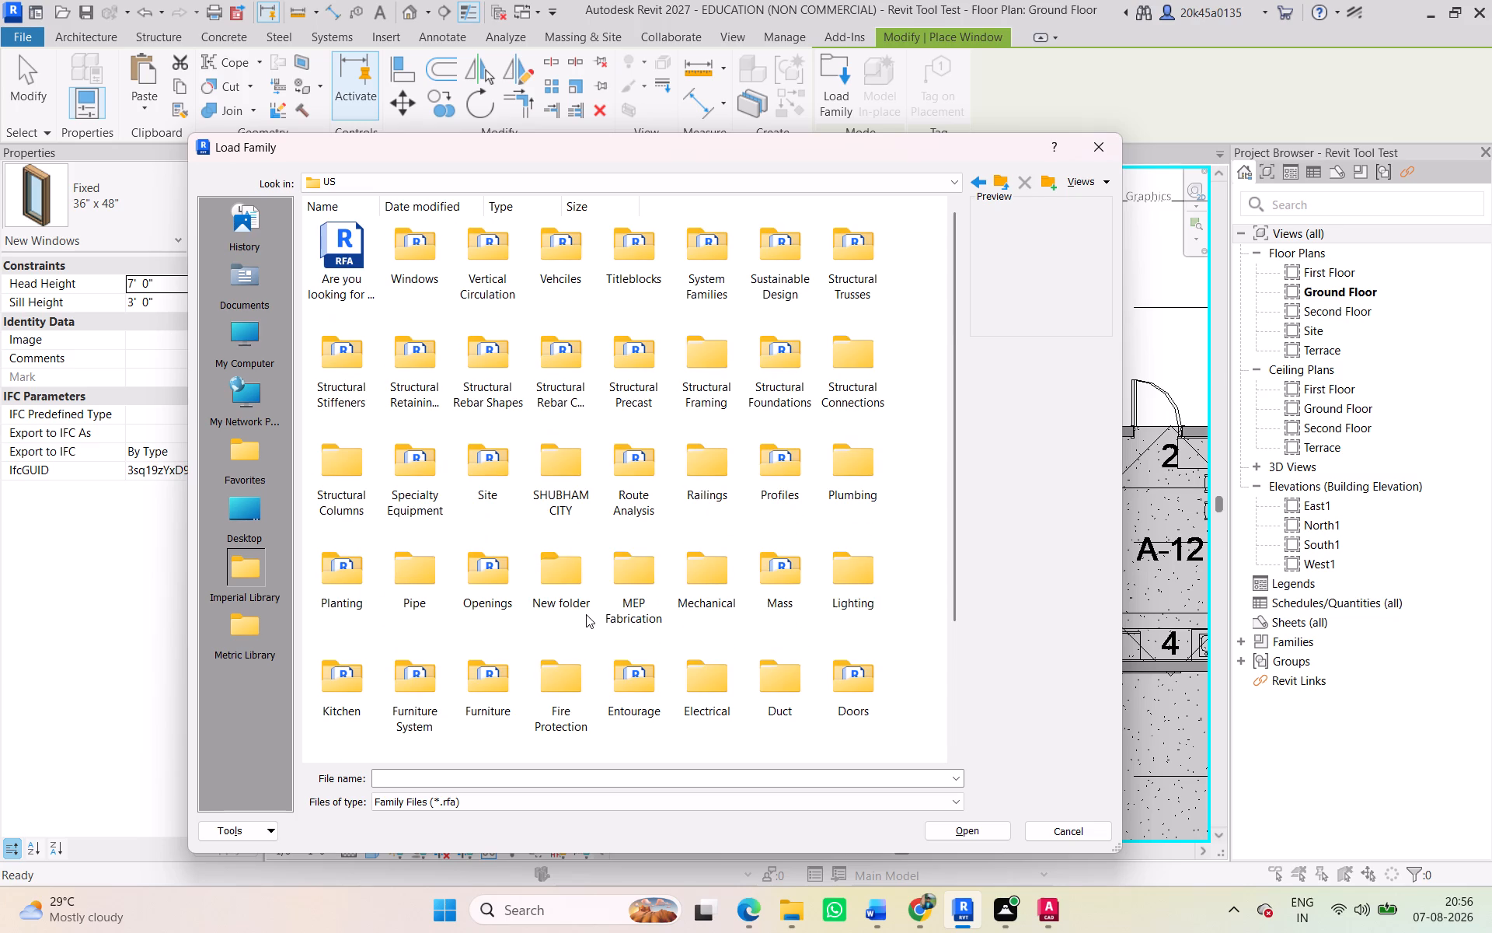
double_click(410, 255)
Preview the opening, single-hung, double-hung, fixed and triple-casement window families in the folder for a suitable type.
left_click(352, 262)
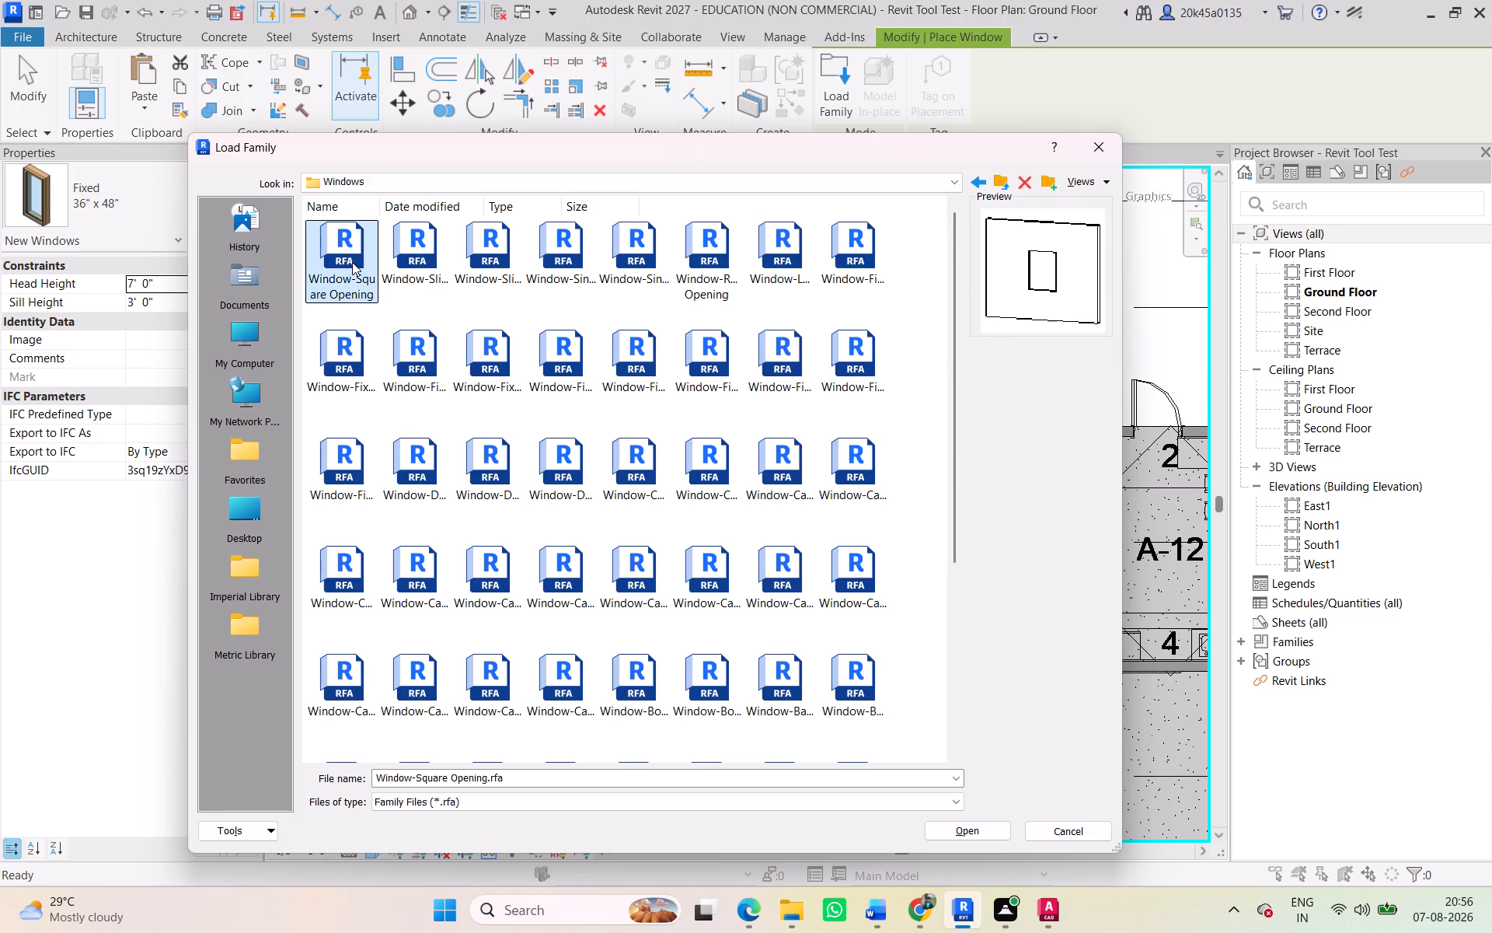
key("Right")
key("Right")
key("Right")
key("Right")
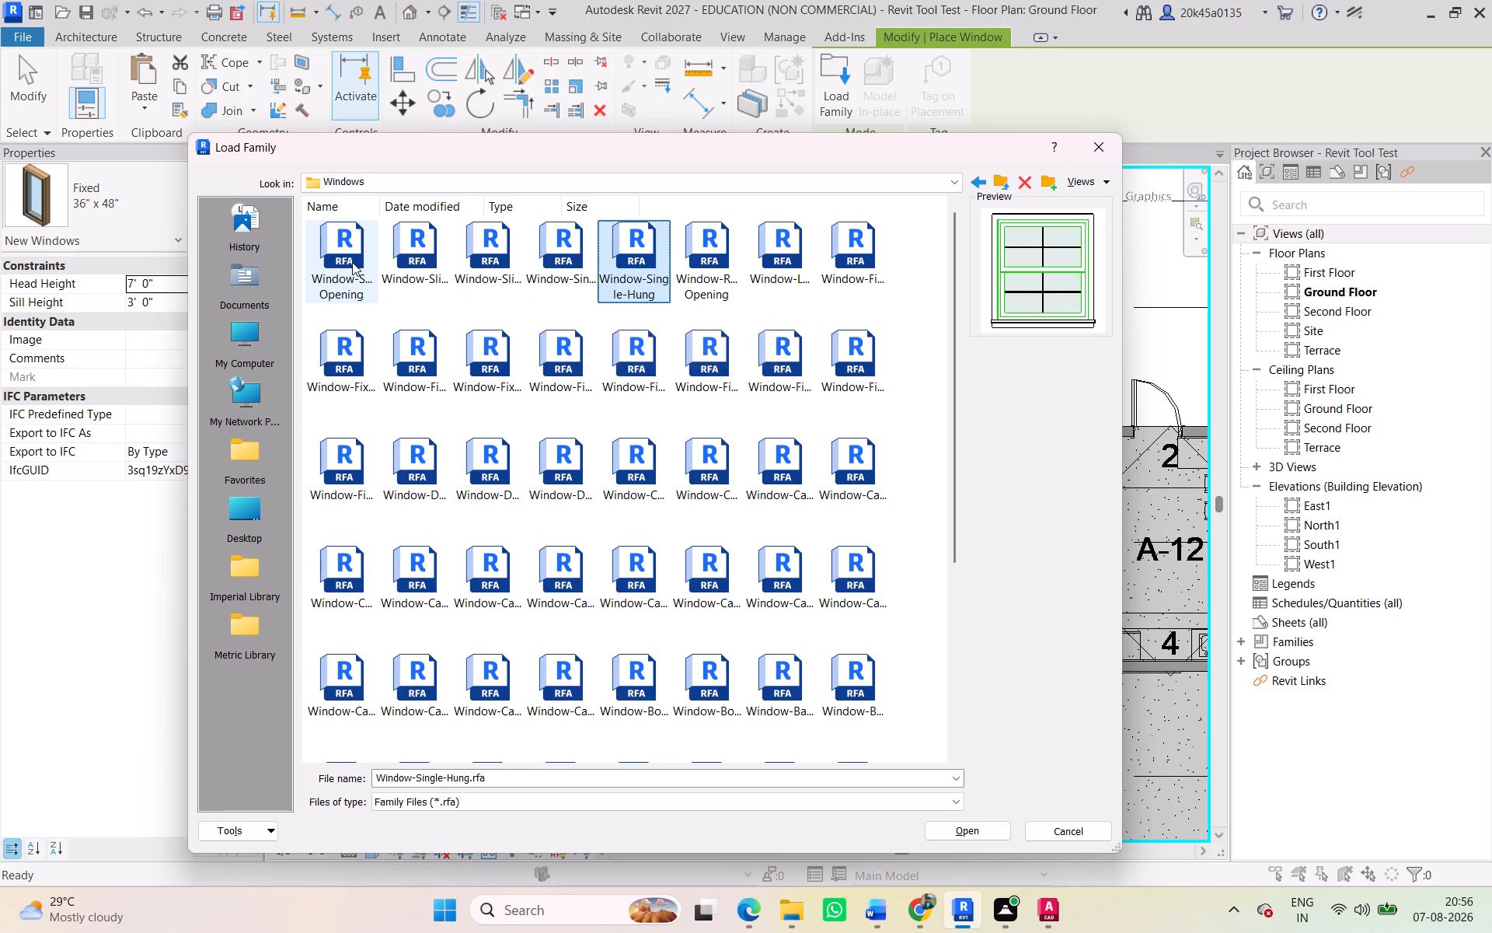
key("Right")
key("Right")
key("Down")
key("Down")
key("Left")
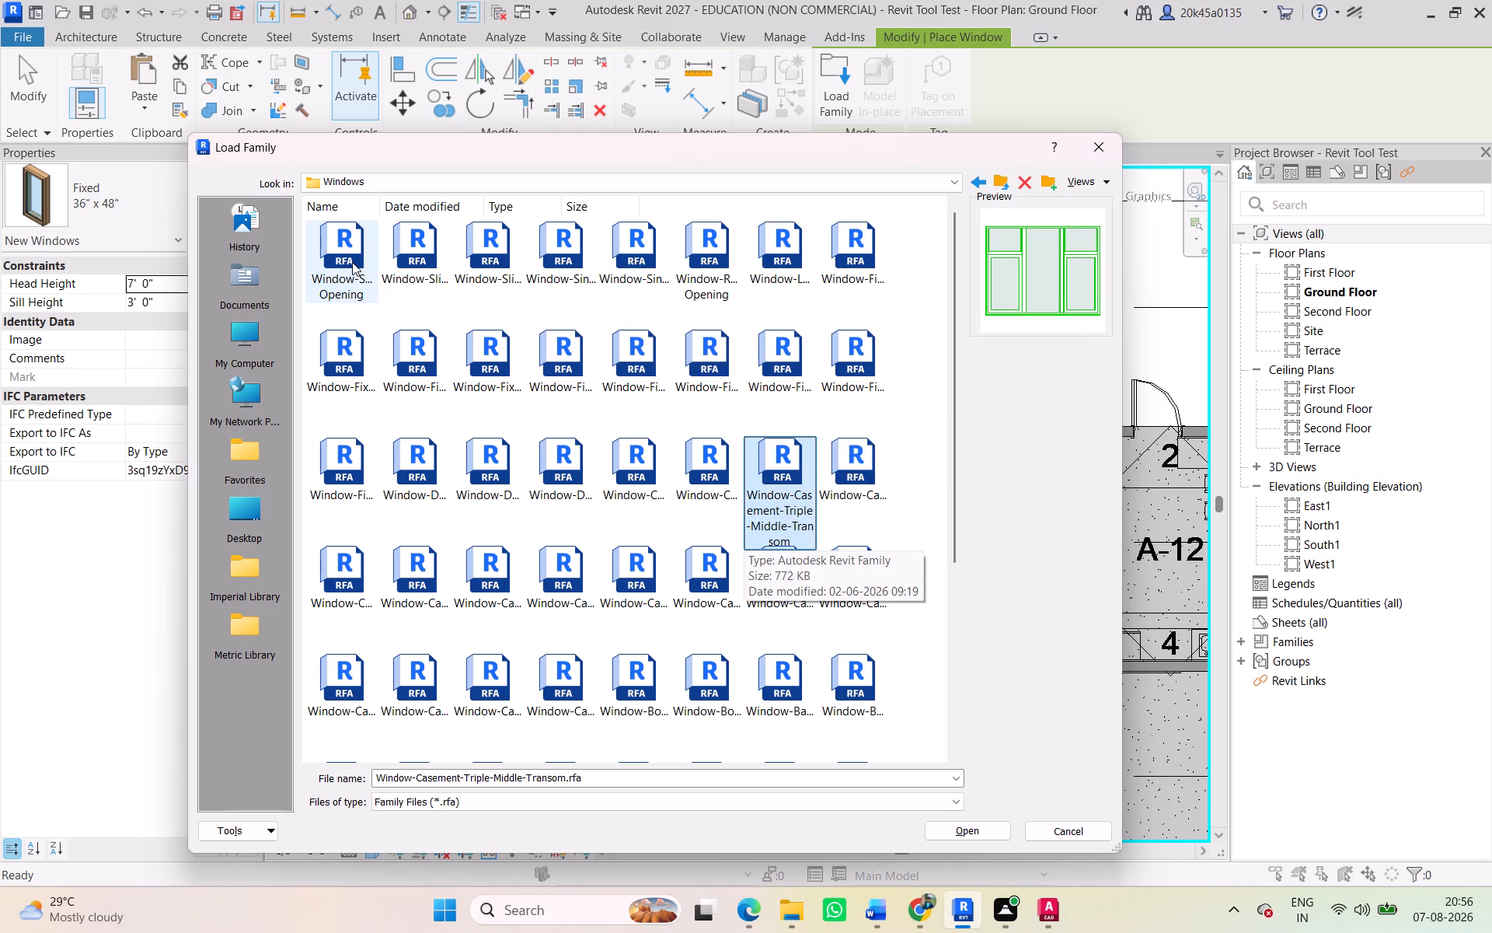
key("Left")
key("Left")
key("Left")
key("Right")
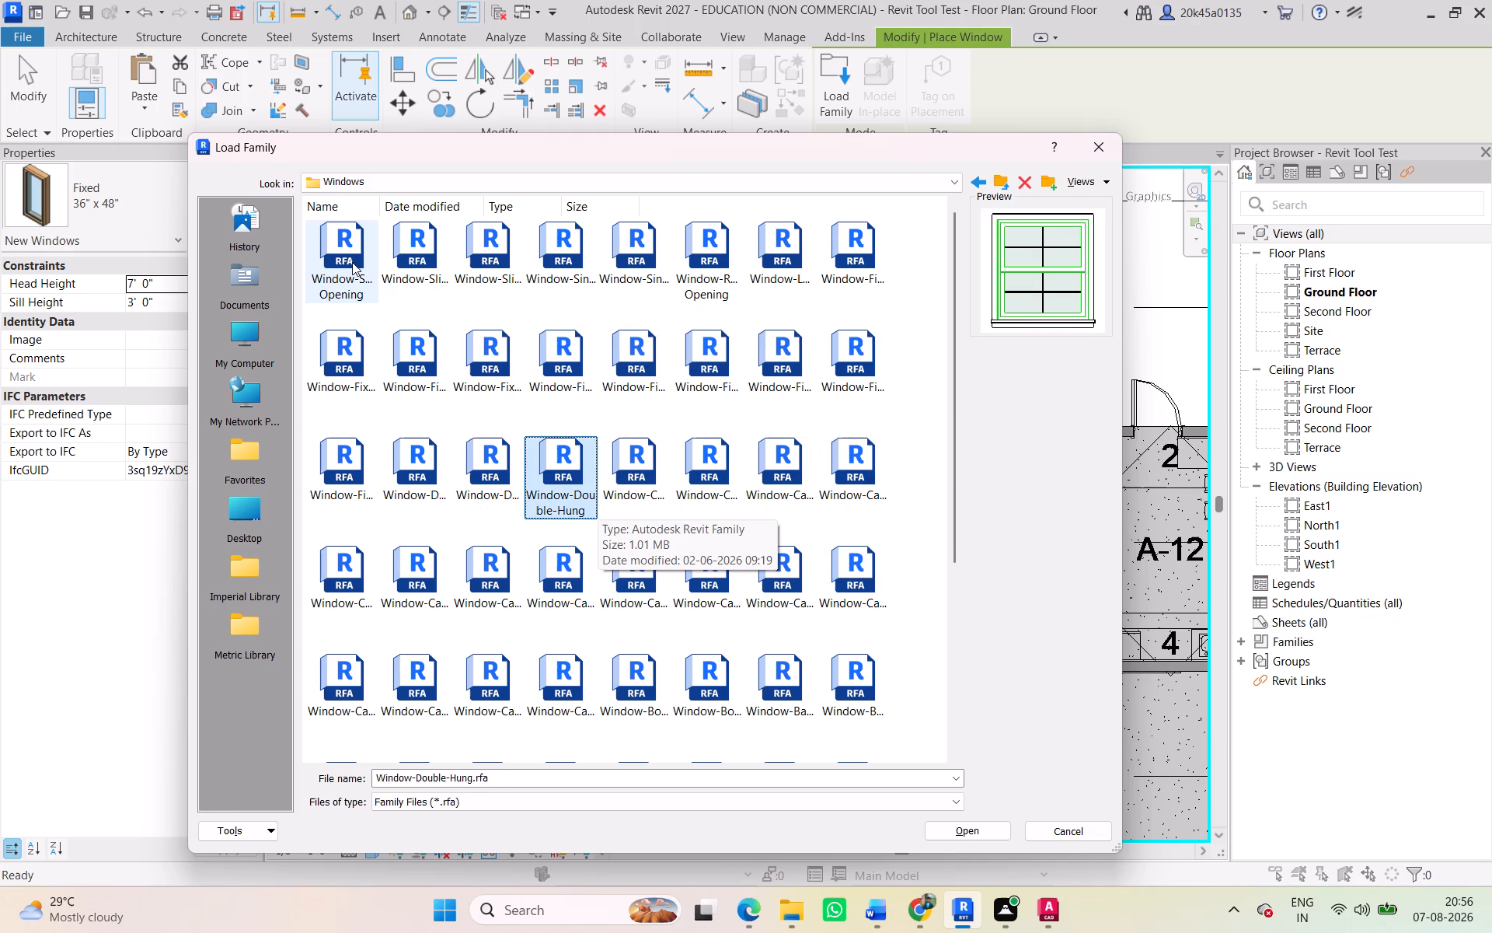
key("Left")
key("Left")
key("Left")
key("Left")
key("Up")
key("Right")
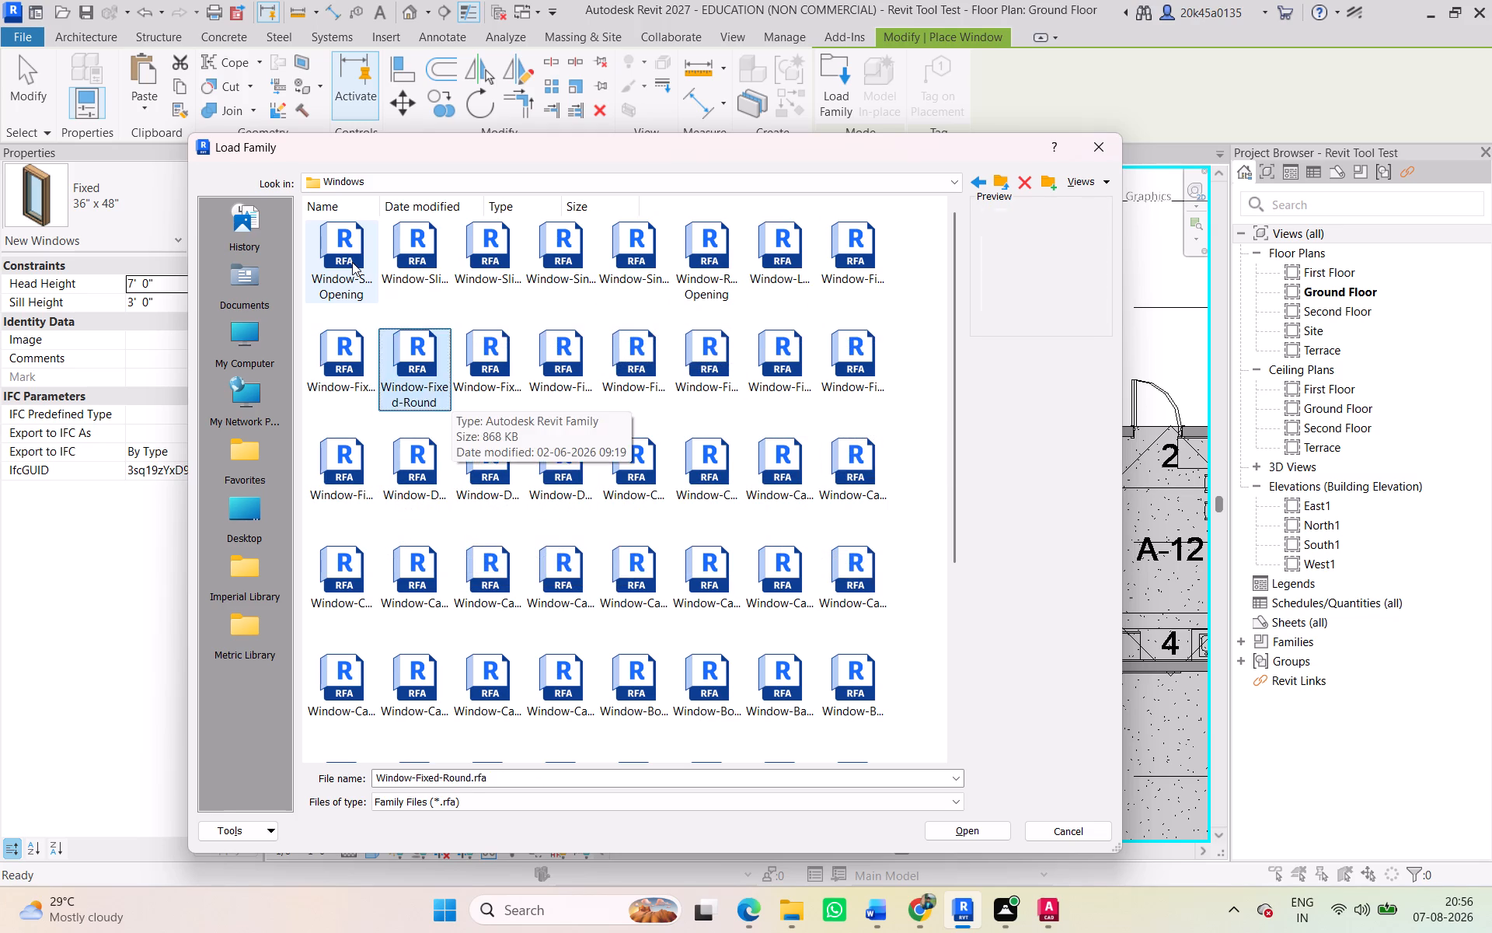
key("Right")
key("Right")
key("Right")
key("Right")
key("Down")
key("Right")
key("Right")
key("Left")
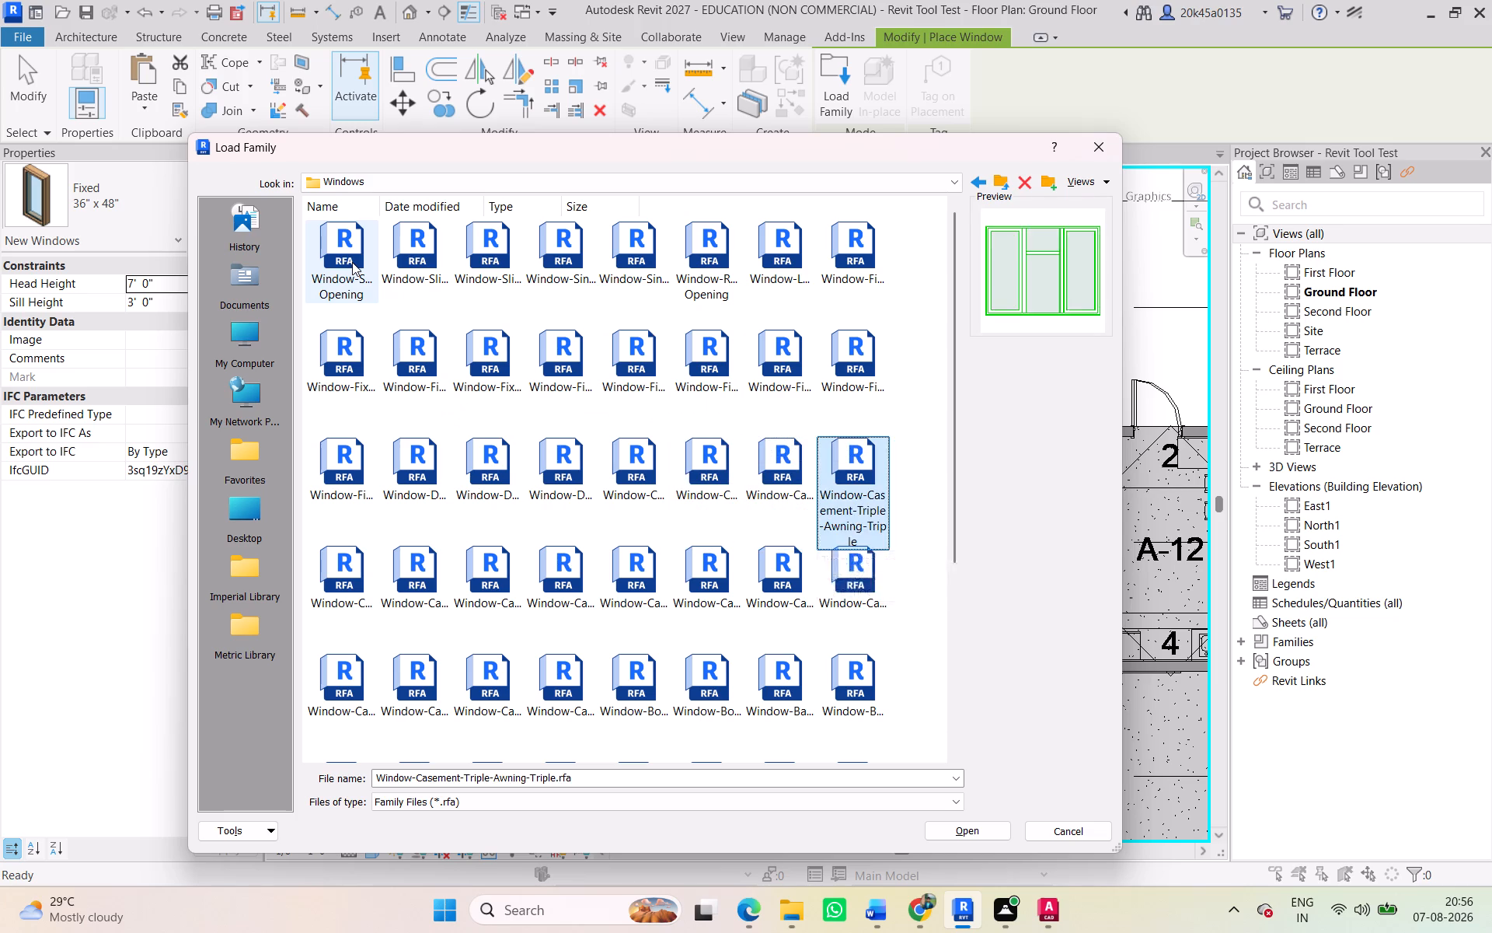
key("Left")
key("Left")
key("Left")
key("Left")
key("Left")
key("Left")
key("Left")
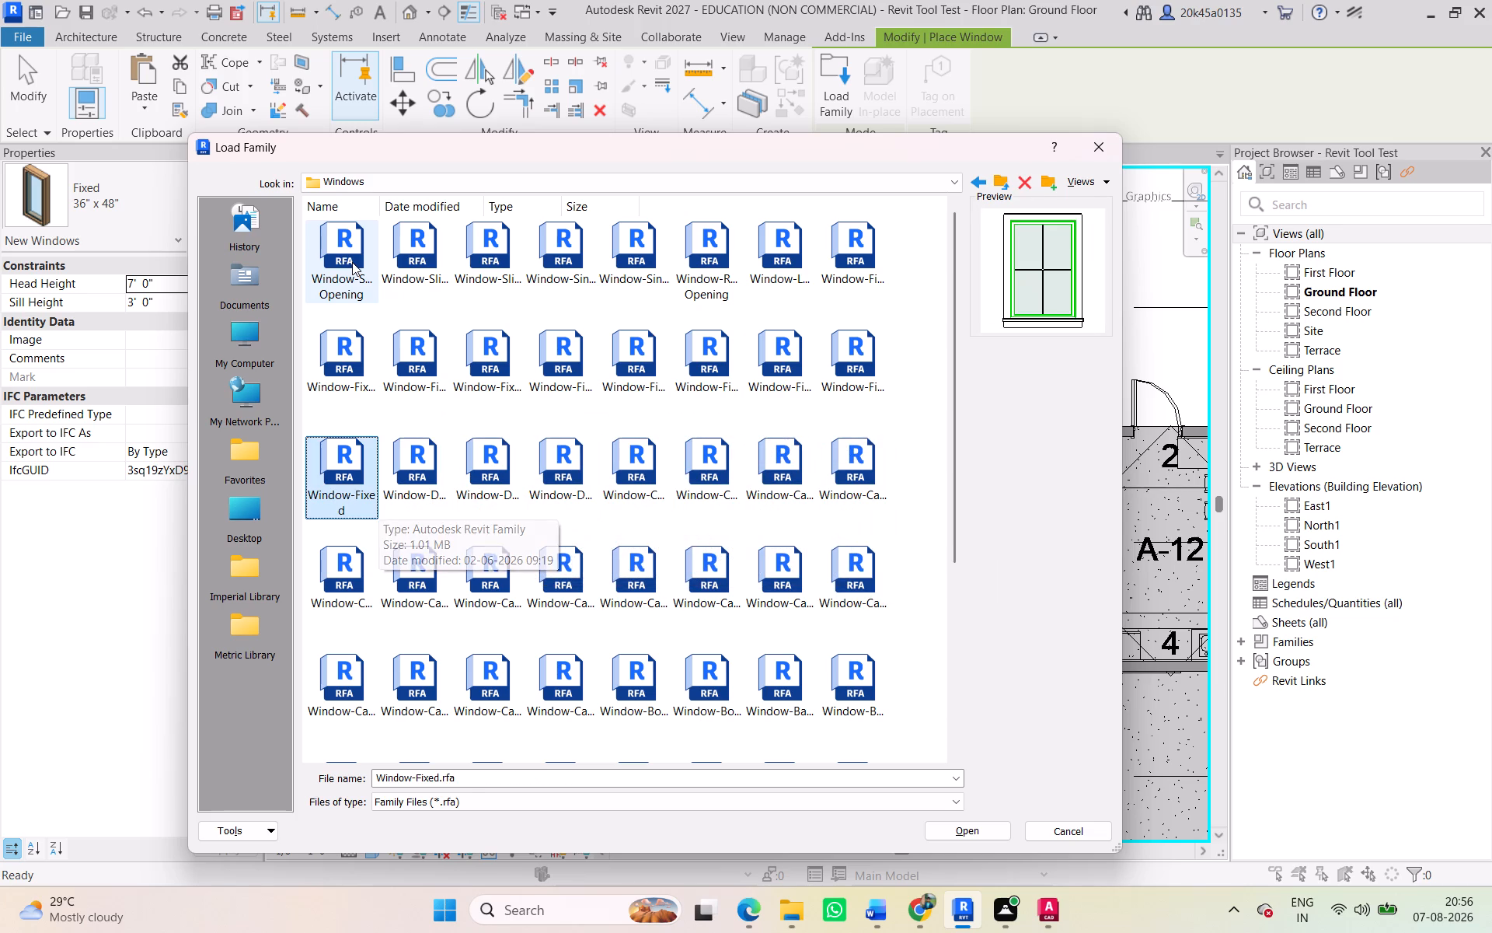
Preview the double-casement variants and bow window families, including Window-Casement-Double-Sidelight and Window-Bow-Casement-15_Degree_Angle.
key("Down")
key("Right")
key("Right")
key("Right")
key("Right")
key("Right")
key("Right")
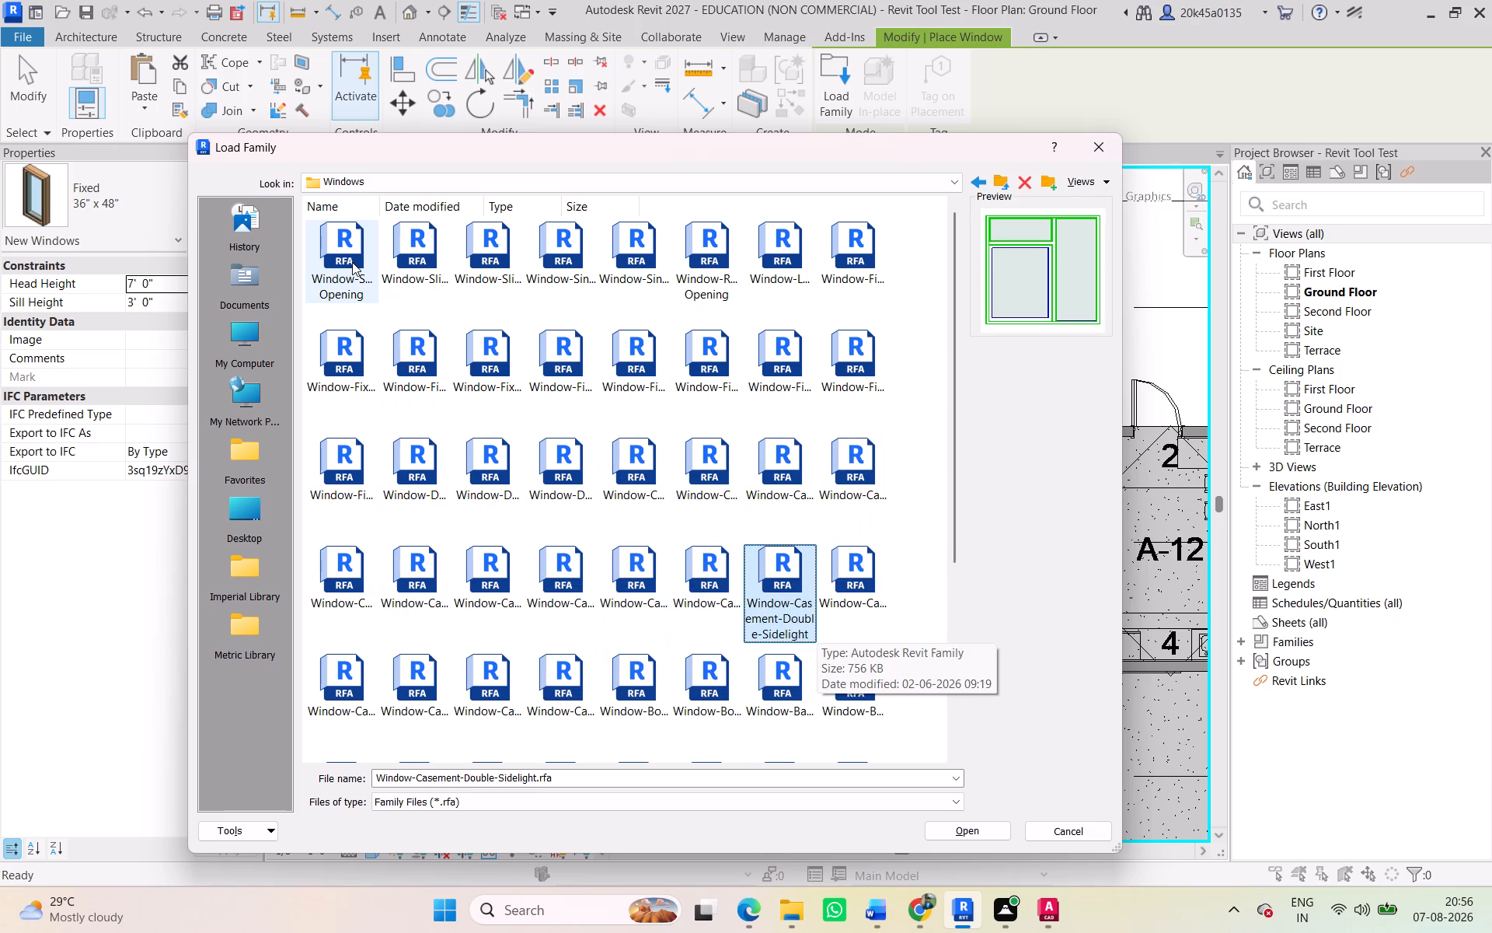
key("Left")
key("Right")
key("Down")
key("Left")
key("Left")
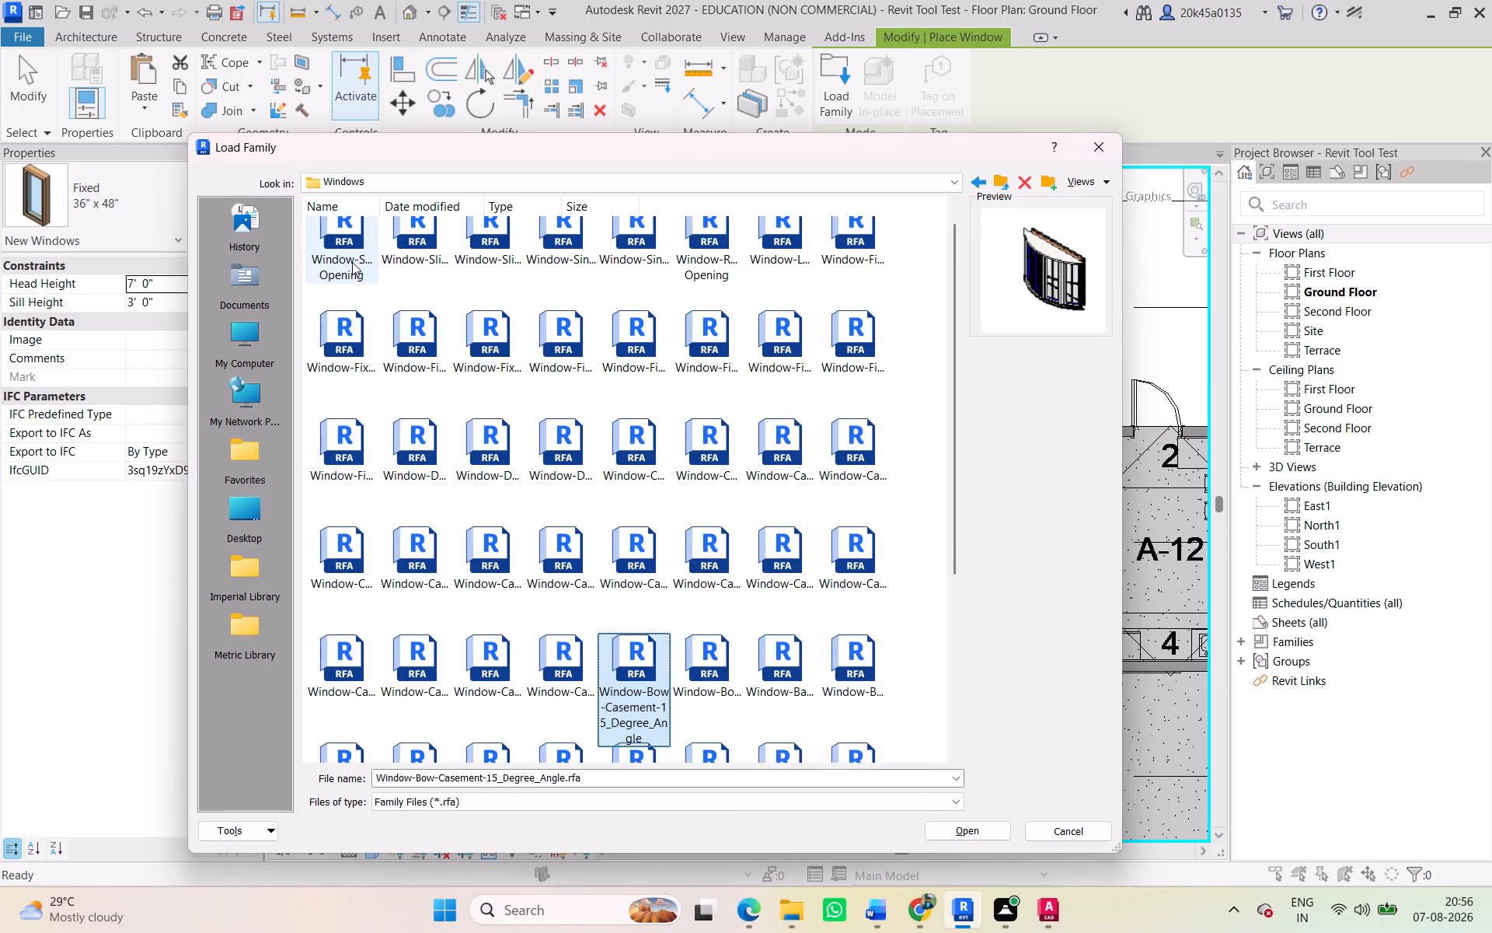
key("Left")
key("Left")
key("Left")
key("Left")
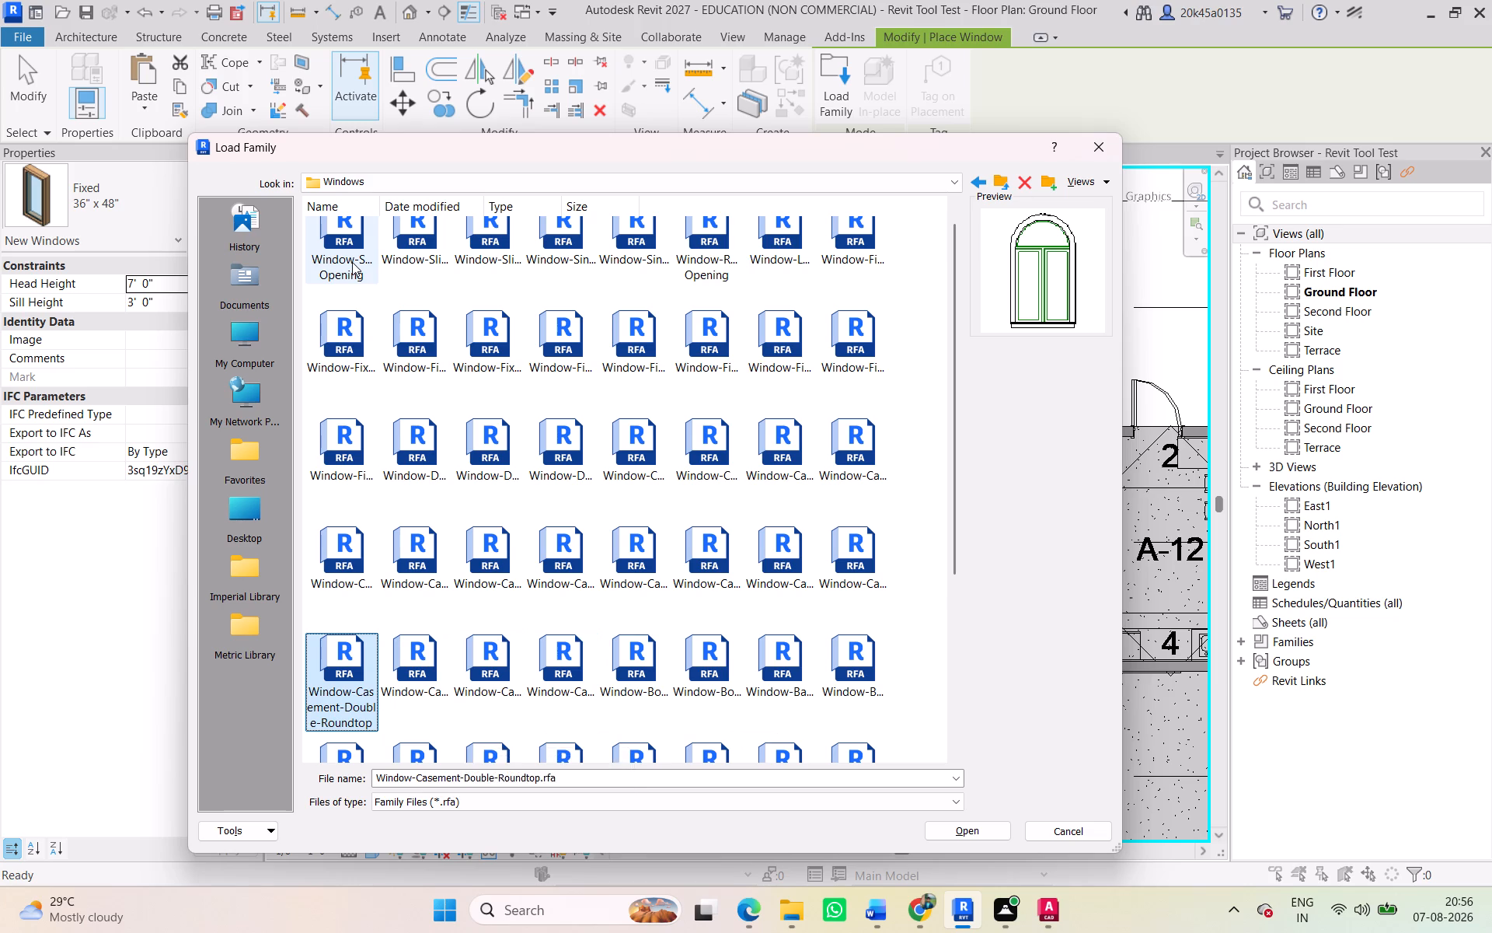
Compare the previews of the Window-Casement-Double and Window-Casement-Double-Roundtop families.
key("Right")
key("Right")
key("Right")
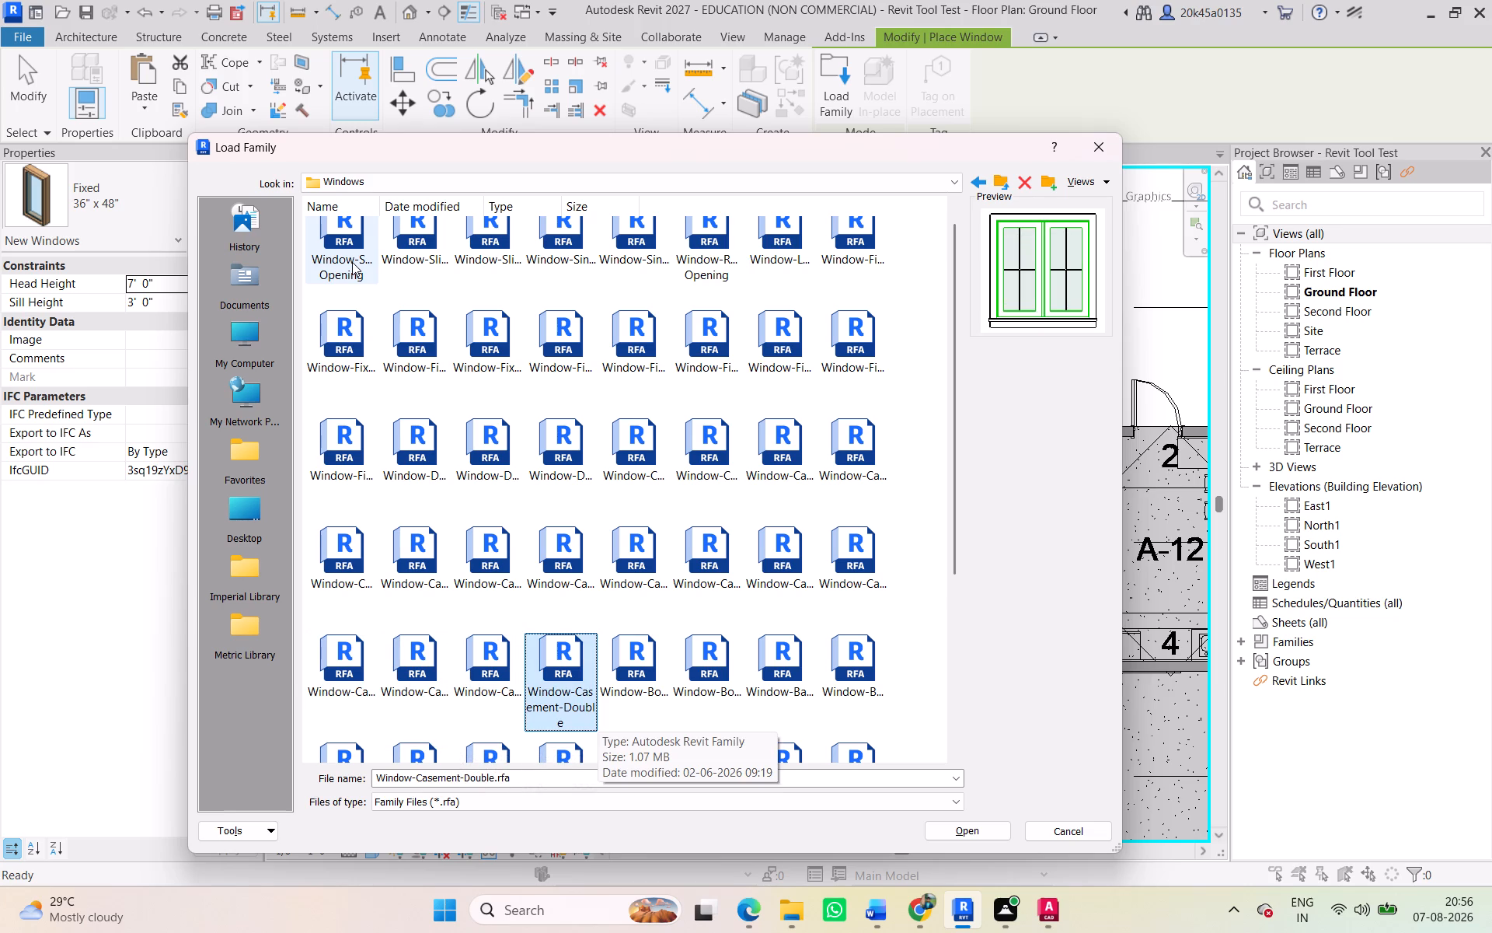
key("Left")
key("Left")
key("Left")
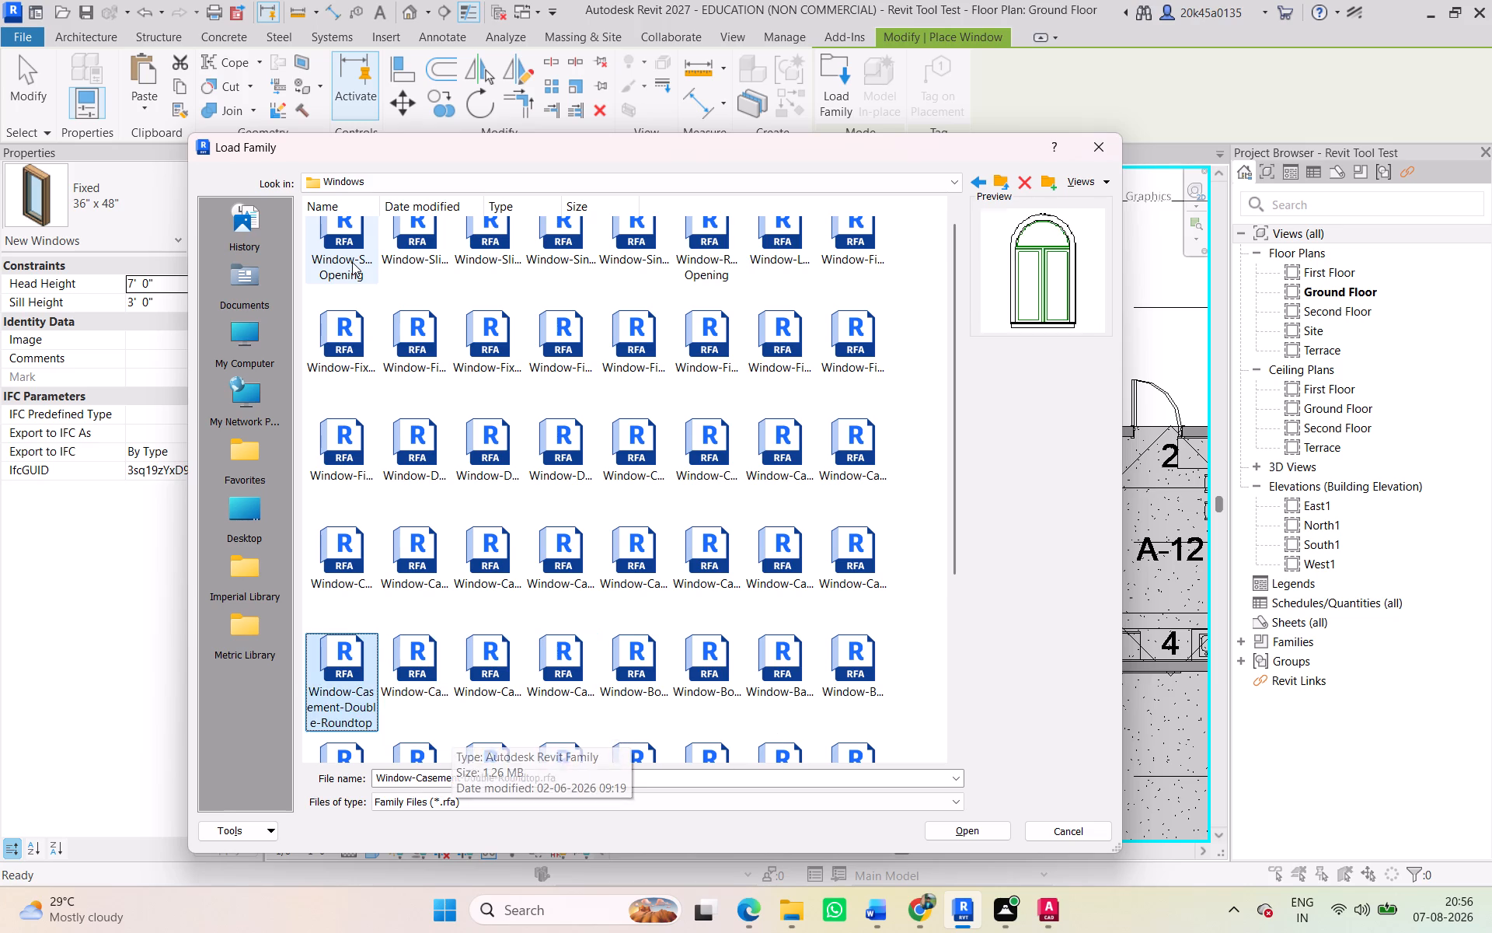
key("Right")
key("Right")
key("Right")
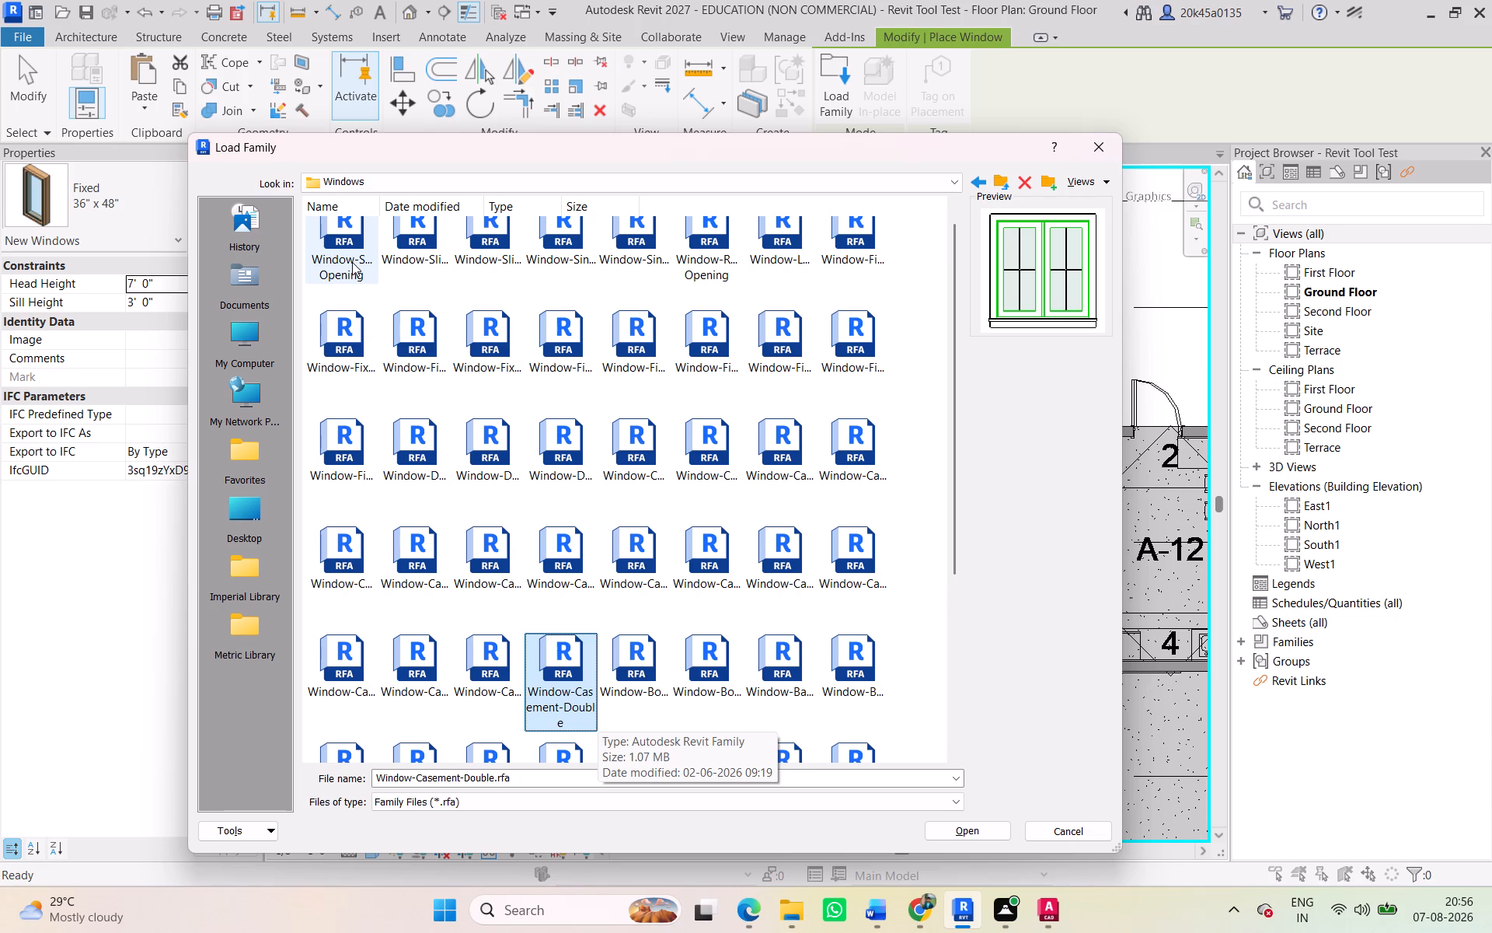
key("Left")
key("Left")
key("Left")
key("Left")
Preview the bay and awning window families, from Window-Bay-Casement-45_Degree_Angle through Window-Awning-Triple-Vertical.
key("Down")
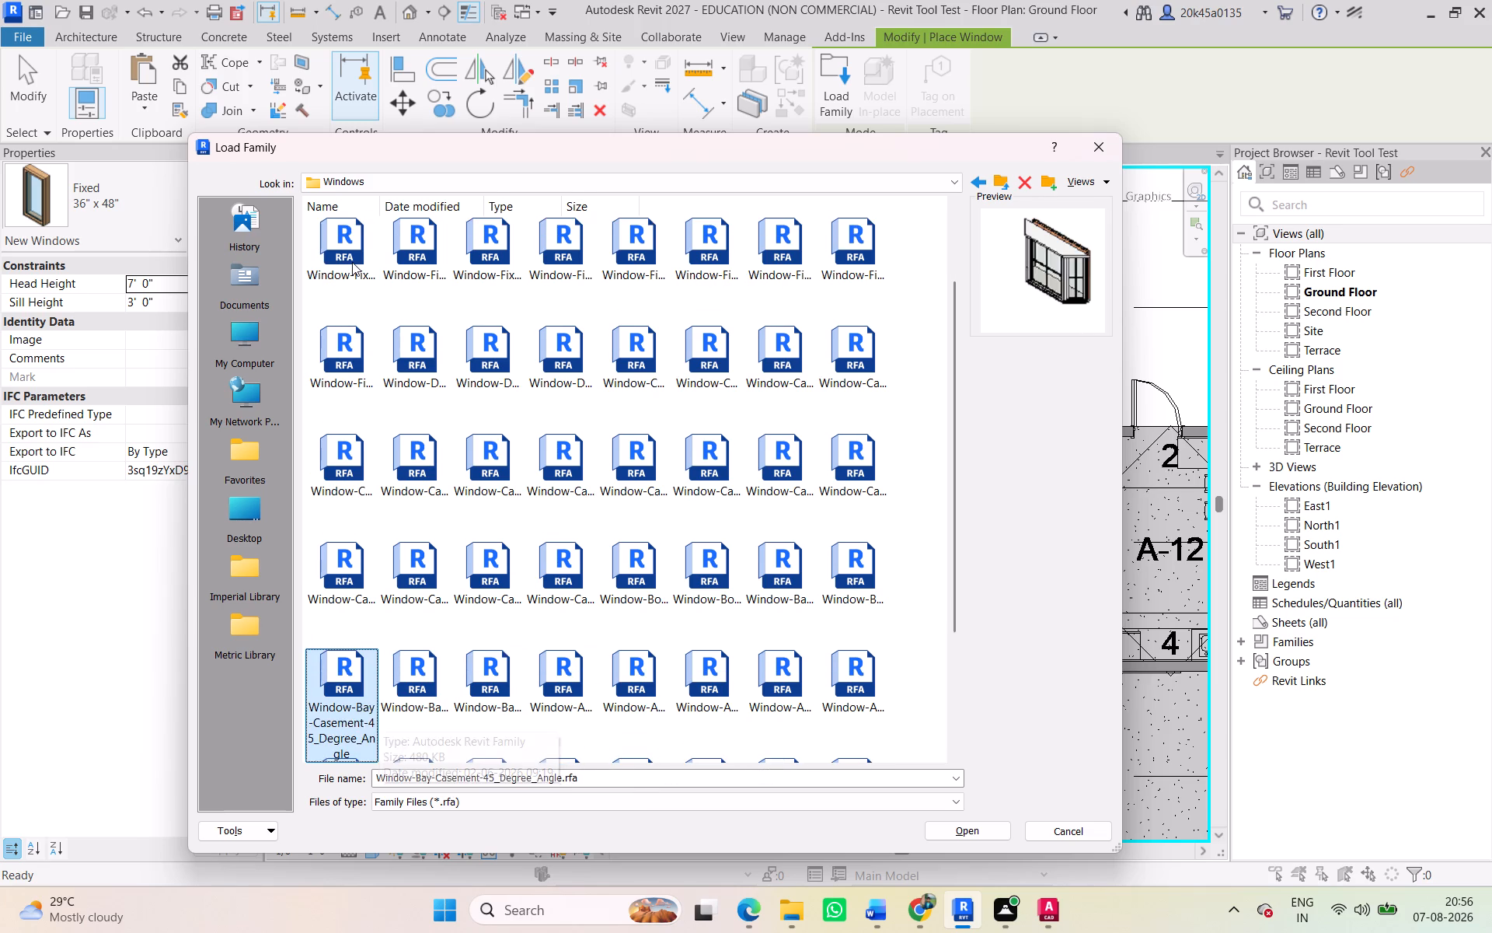
key("Right")
key("Right")
key("Right")
key("Right")
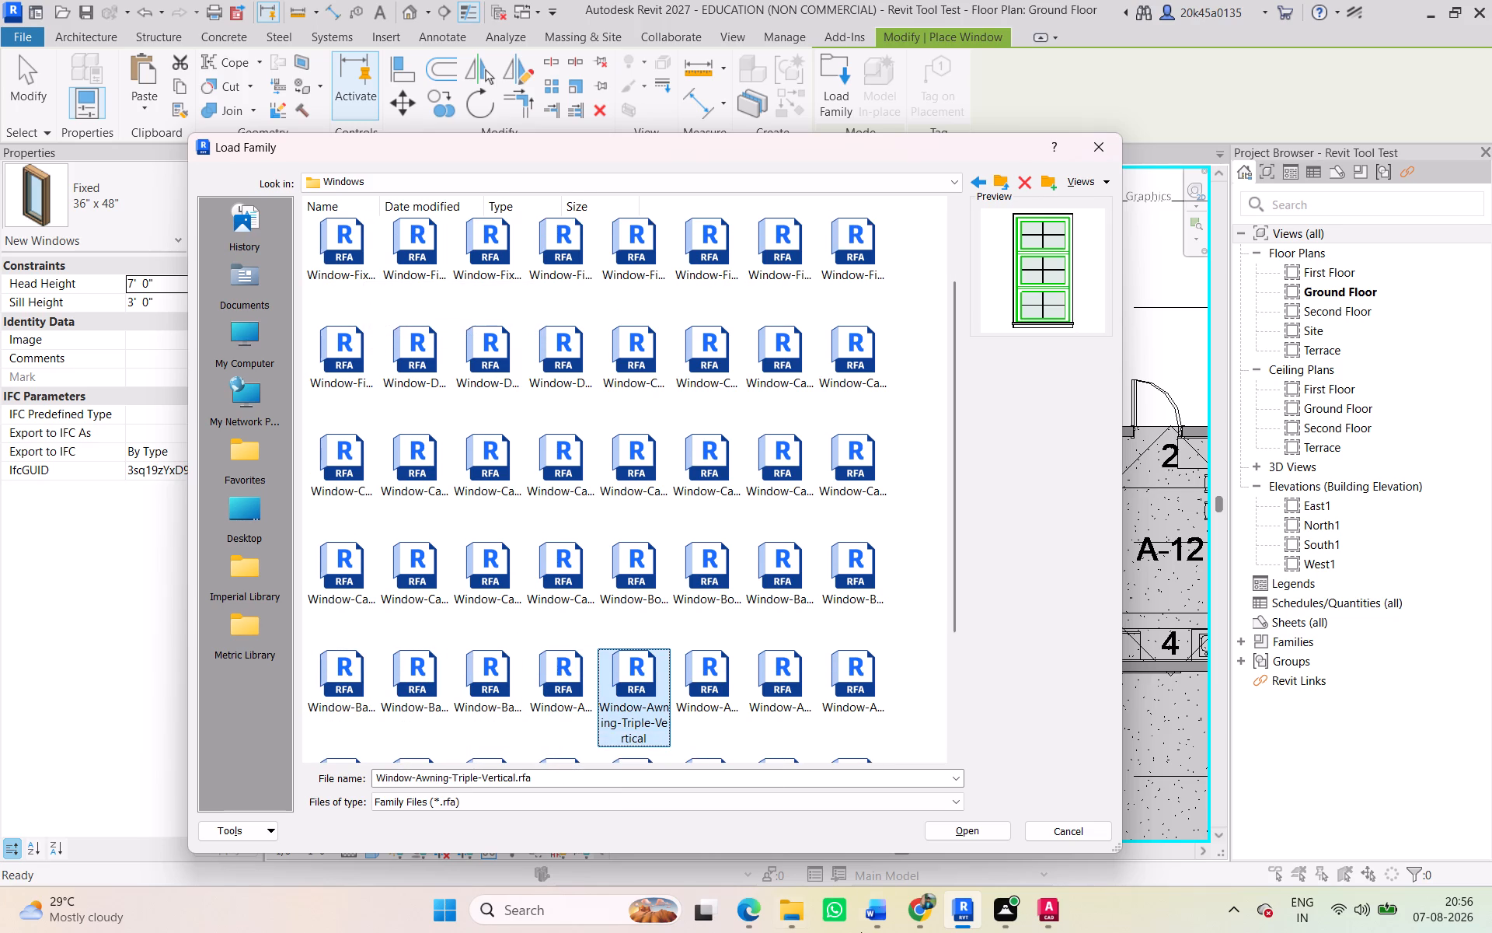
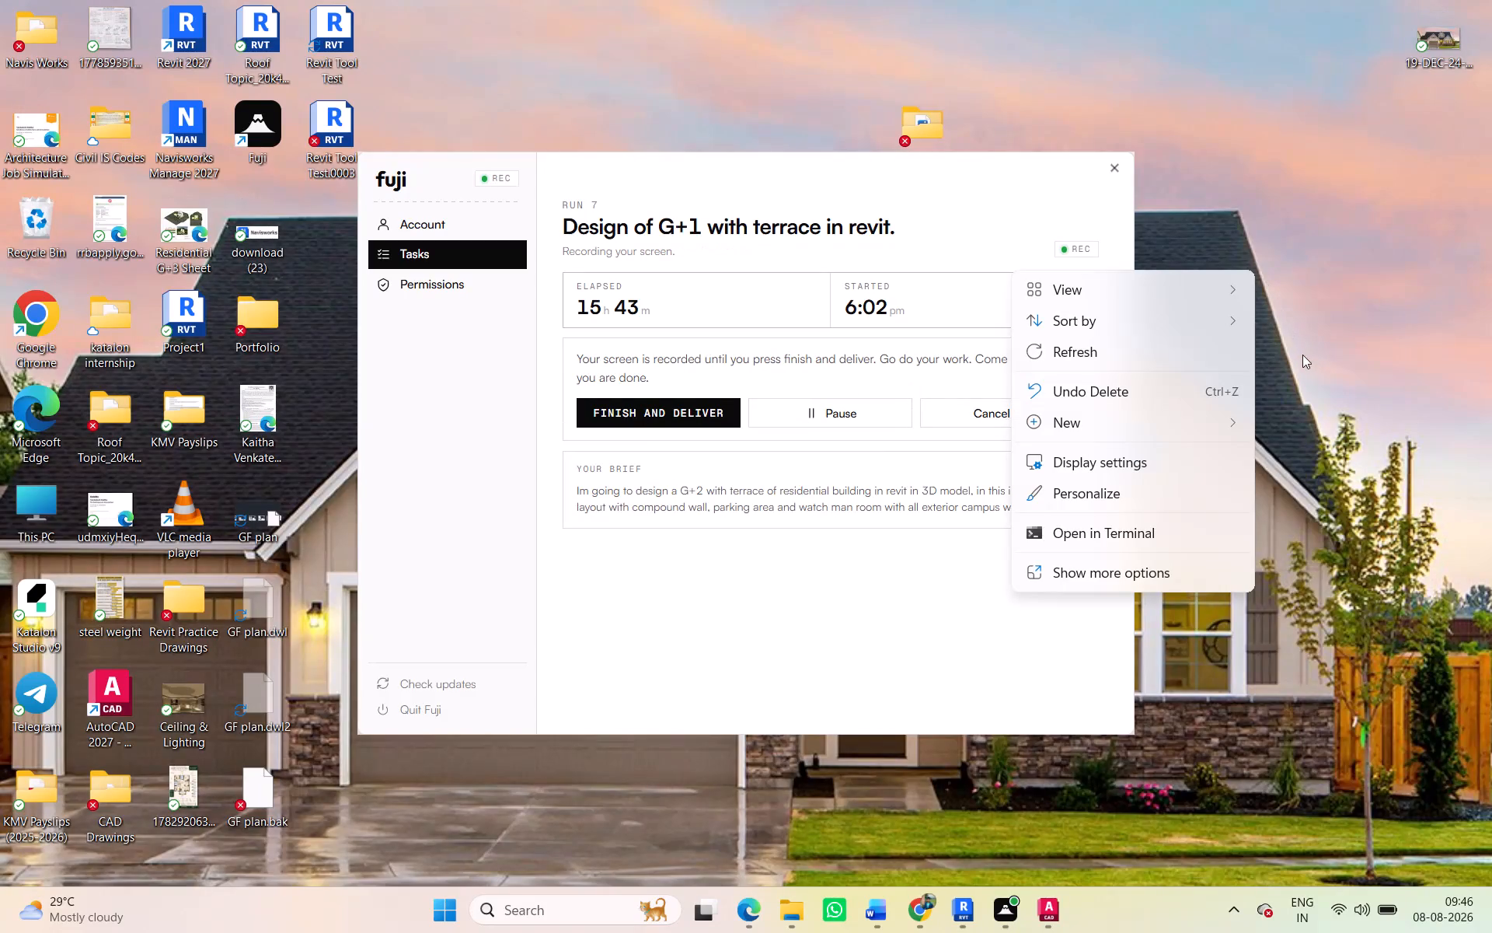
Switch back to Revit, leave window placement and look over the full extent of the imported GF plan.dwg on the Ground Floor.
left_click(1084, 351)
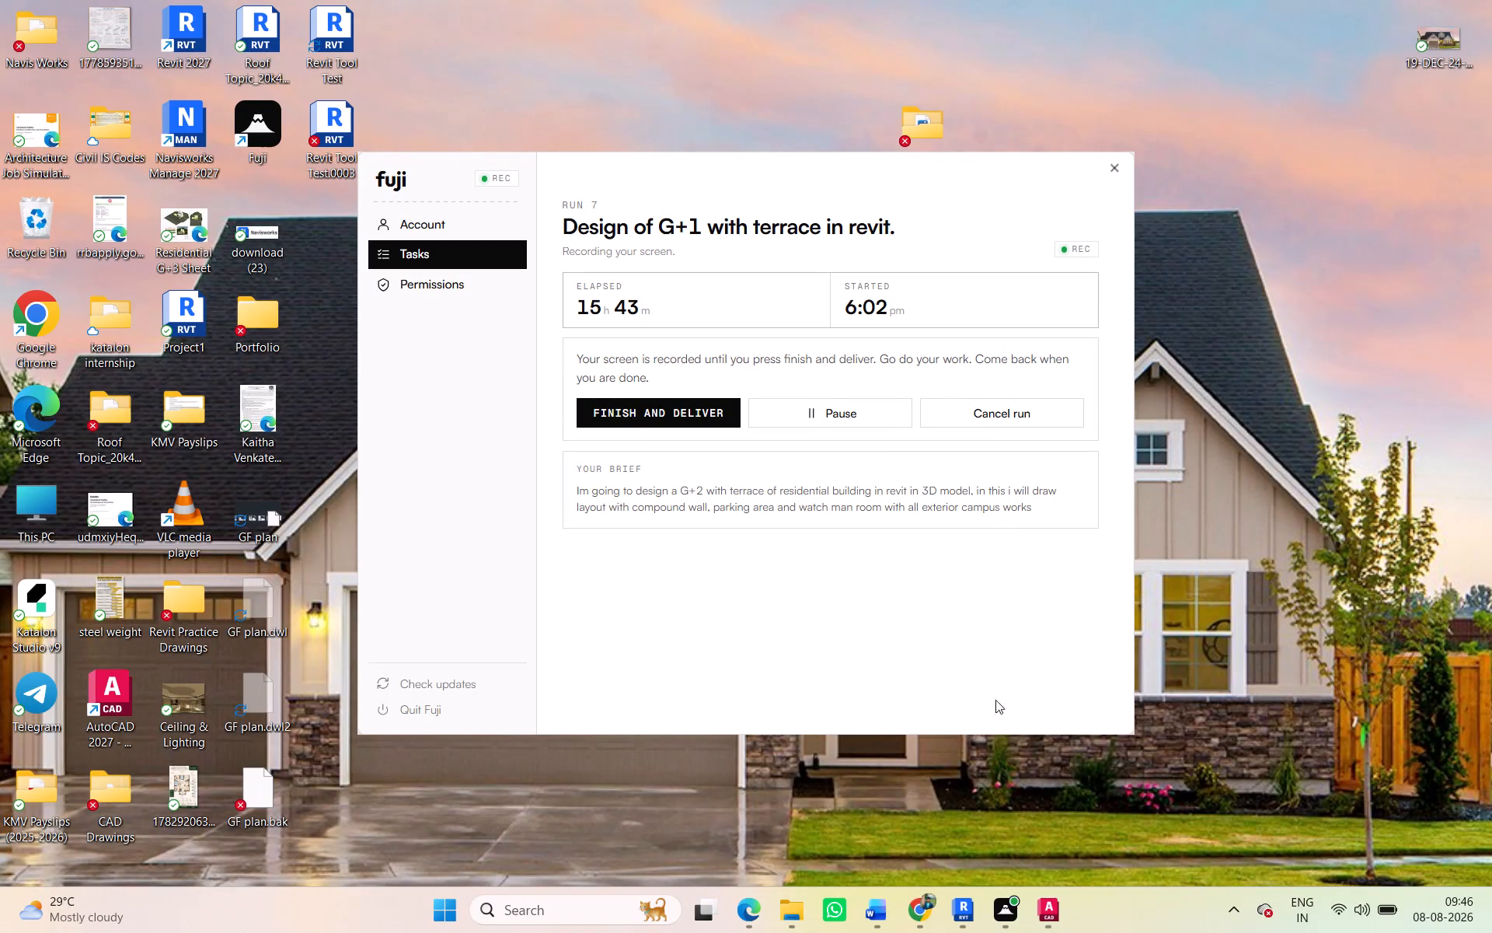
left_click(954, 931)
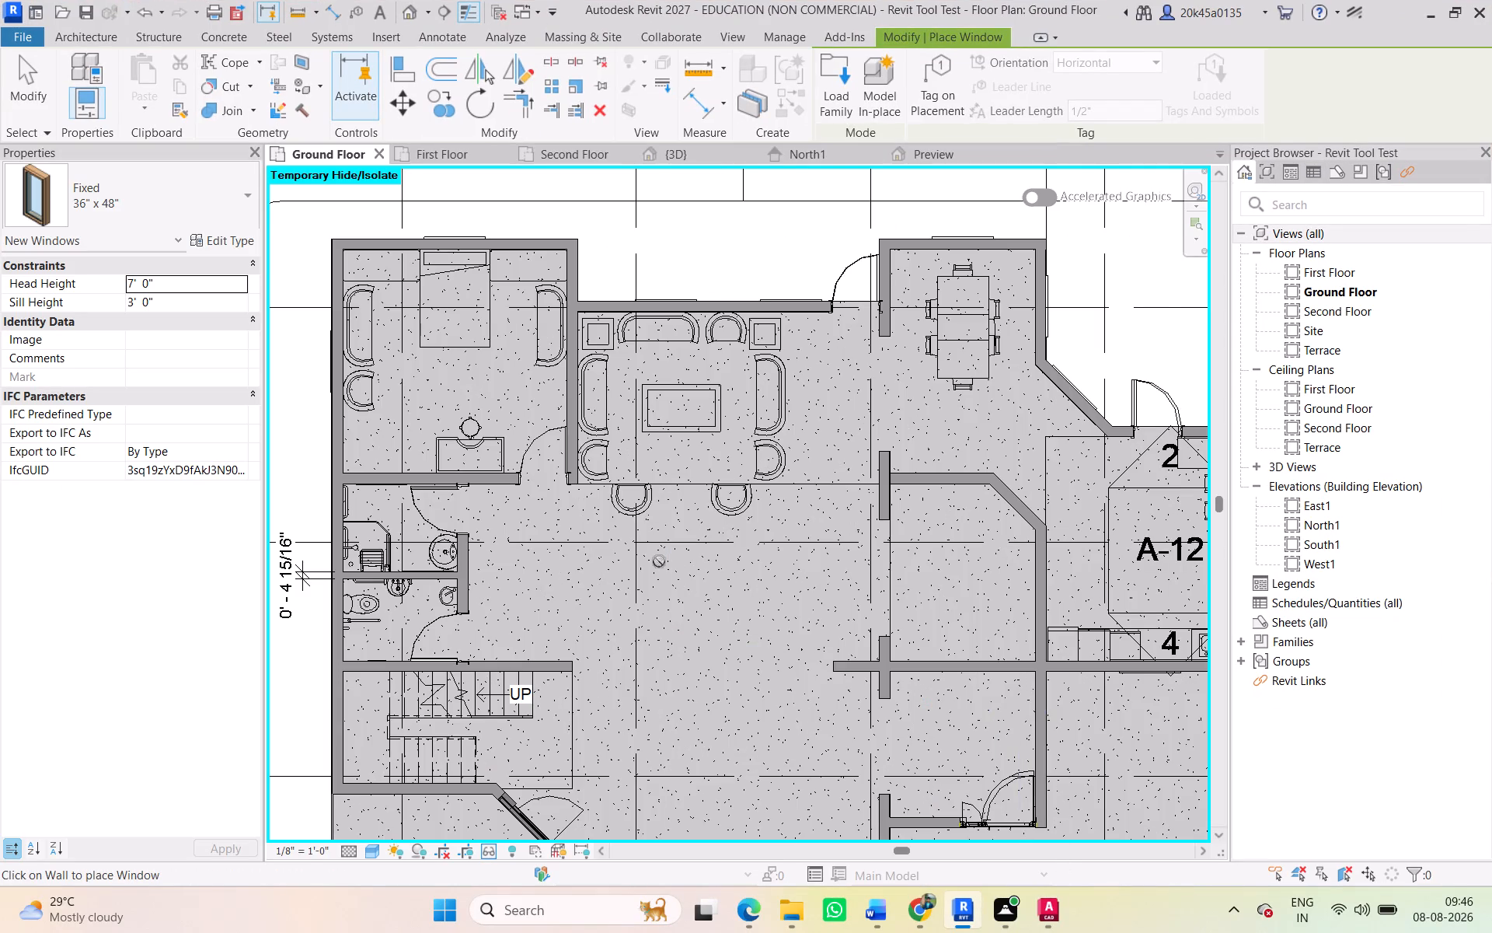
scroll(666, 557, "down", 15)
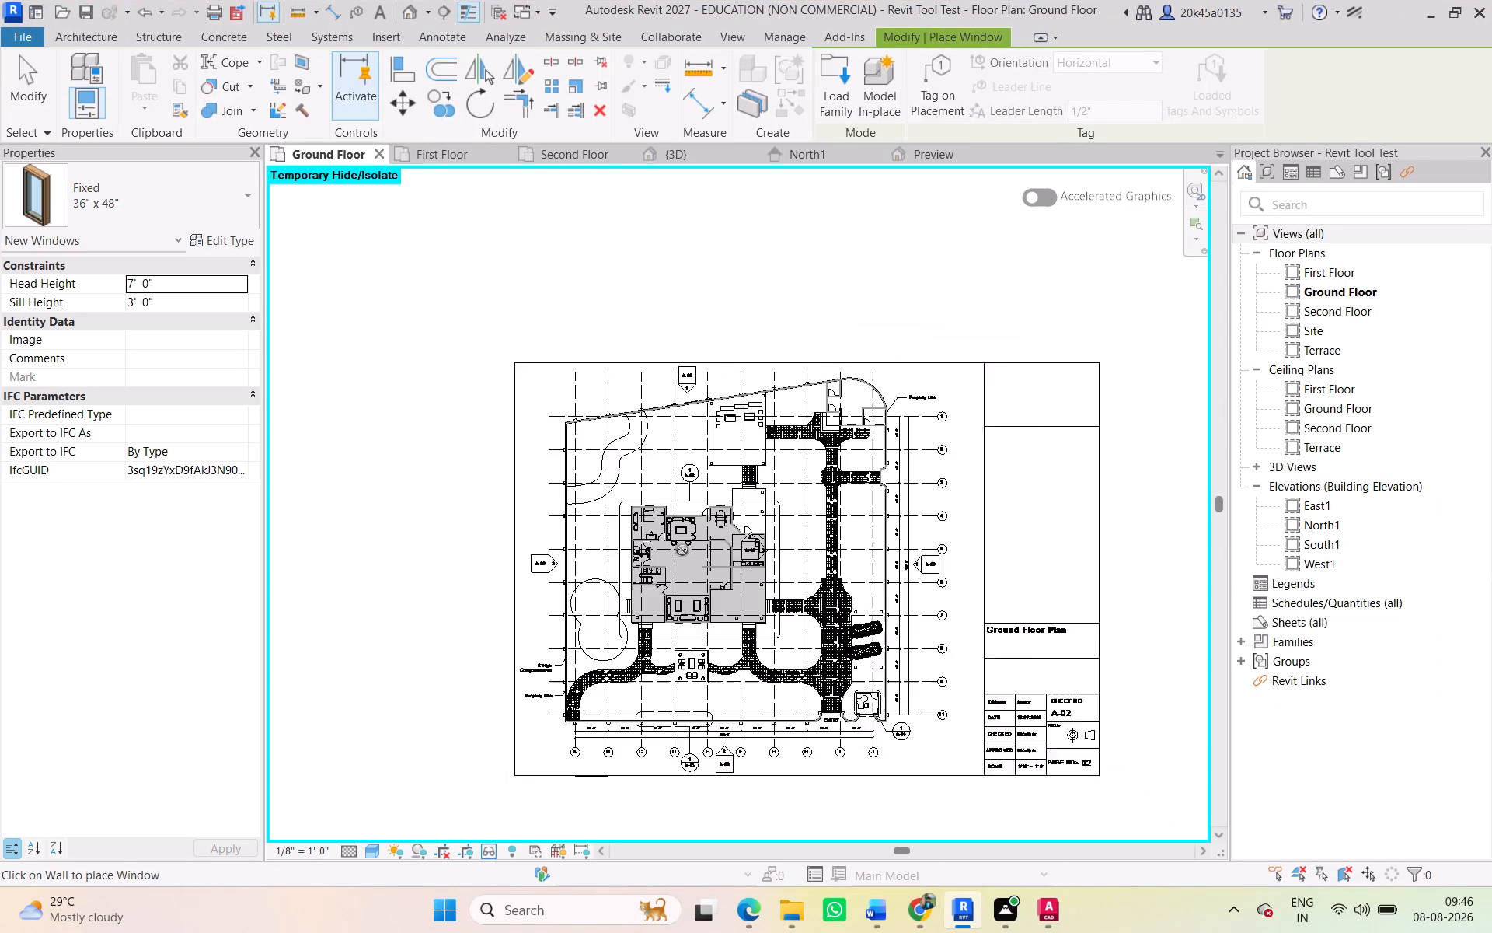
scroll(682, 550, "down", 1)
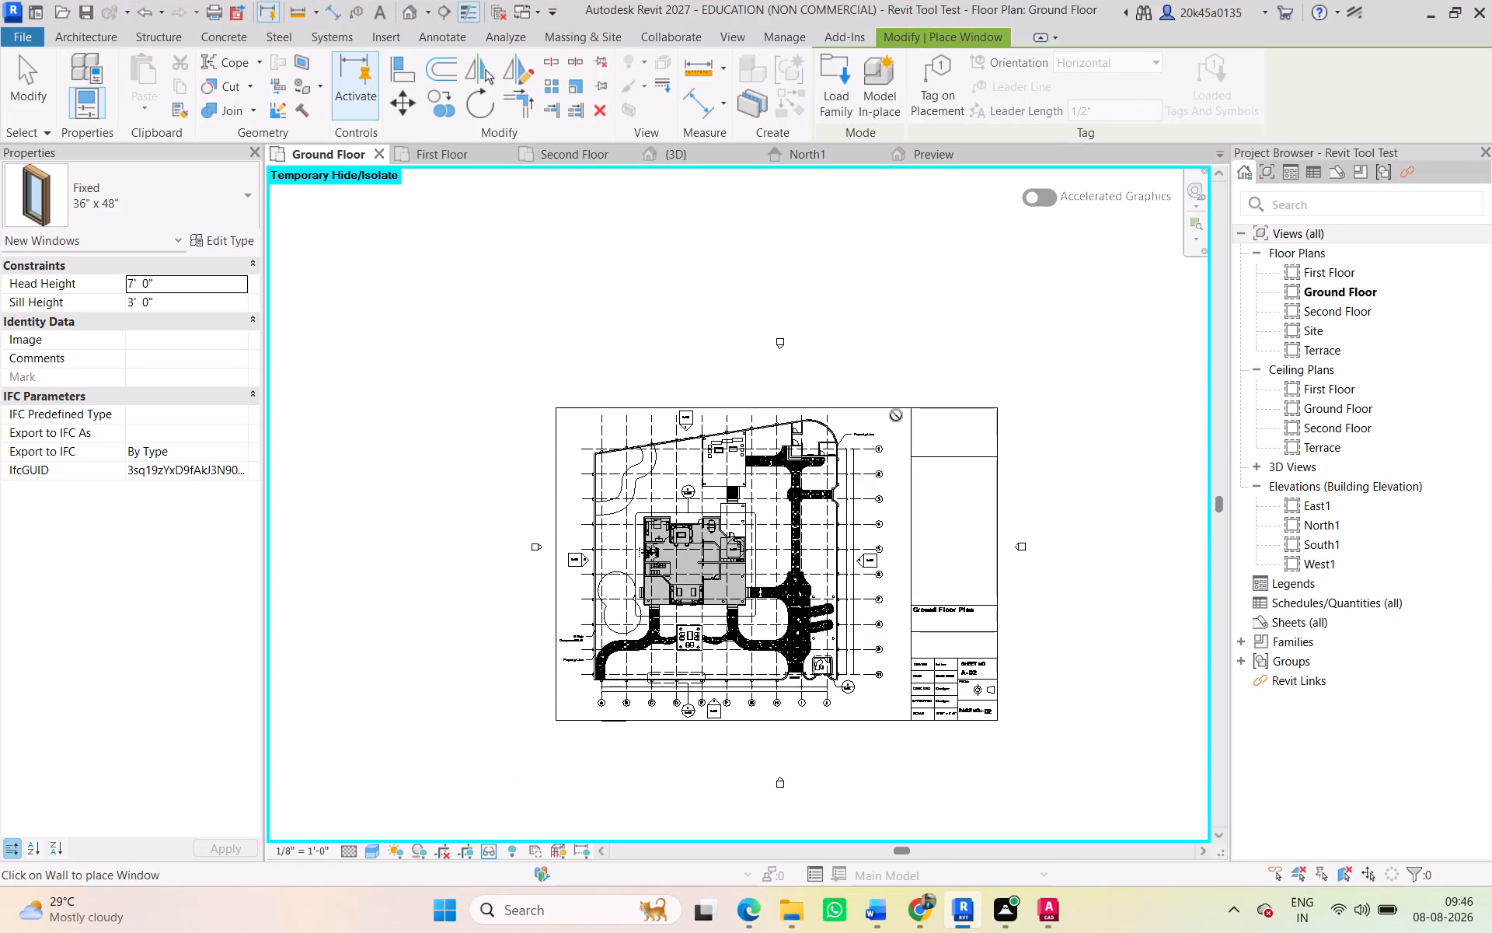
scroll(896, 415, "down", 8)
middle_click_drag(896, 415, 608, 460)
left_click(713, 385)
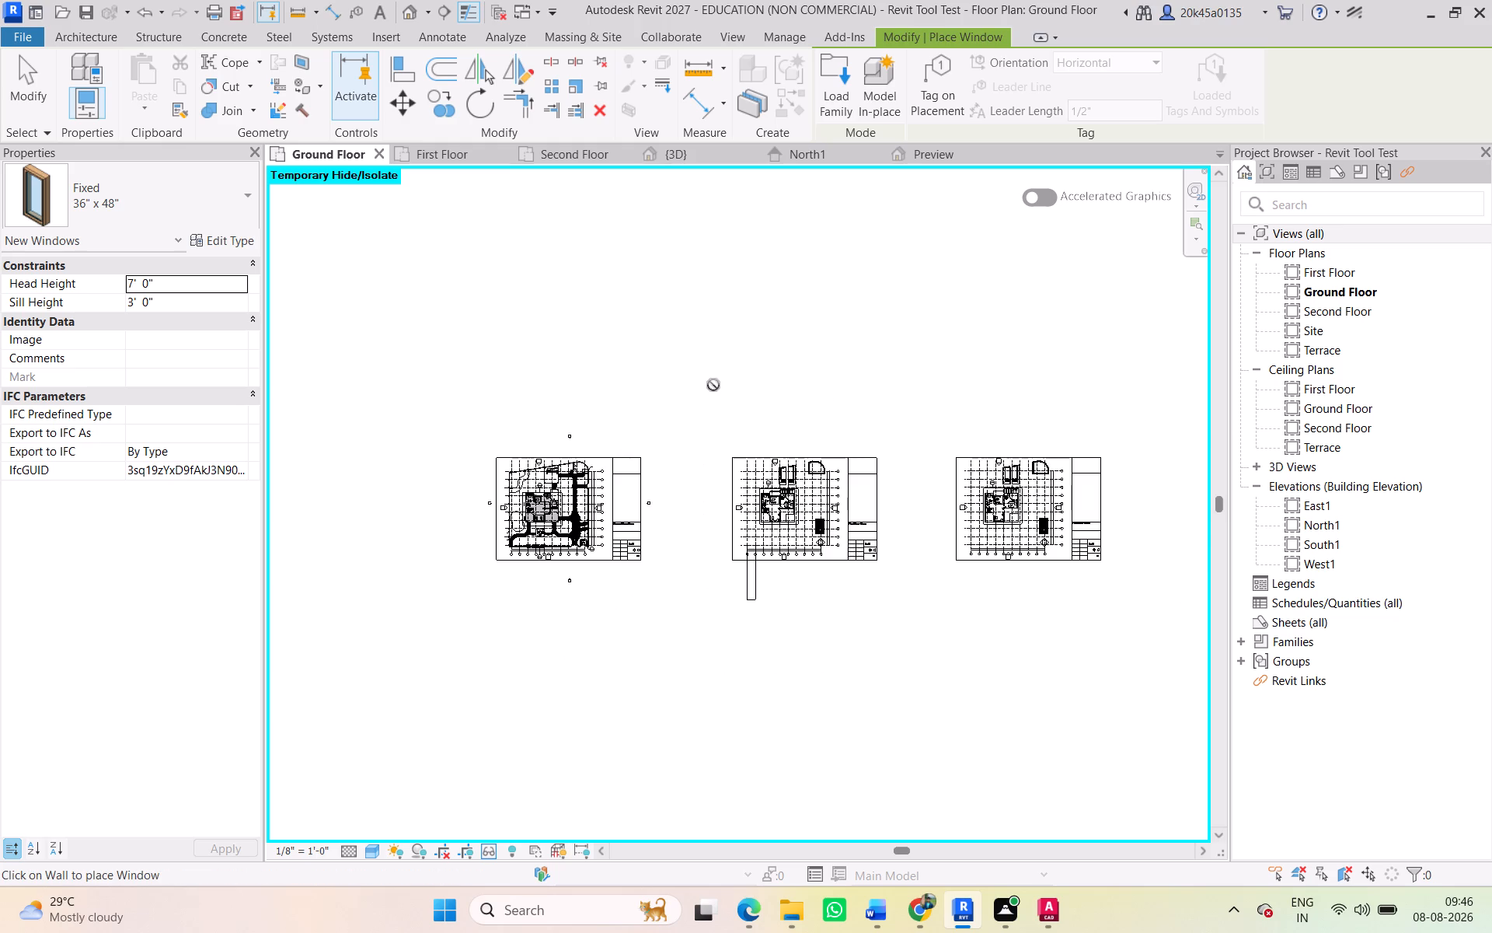
key("Escape")
left_click(744, 590)
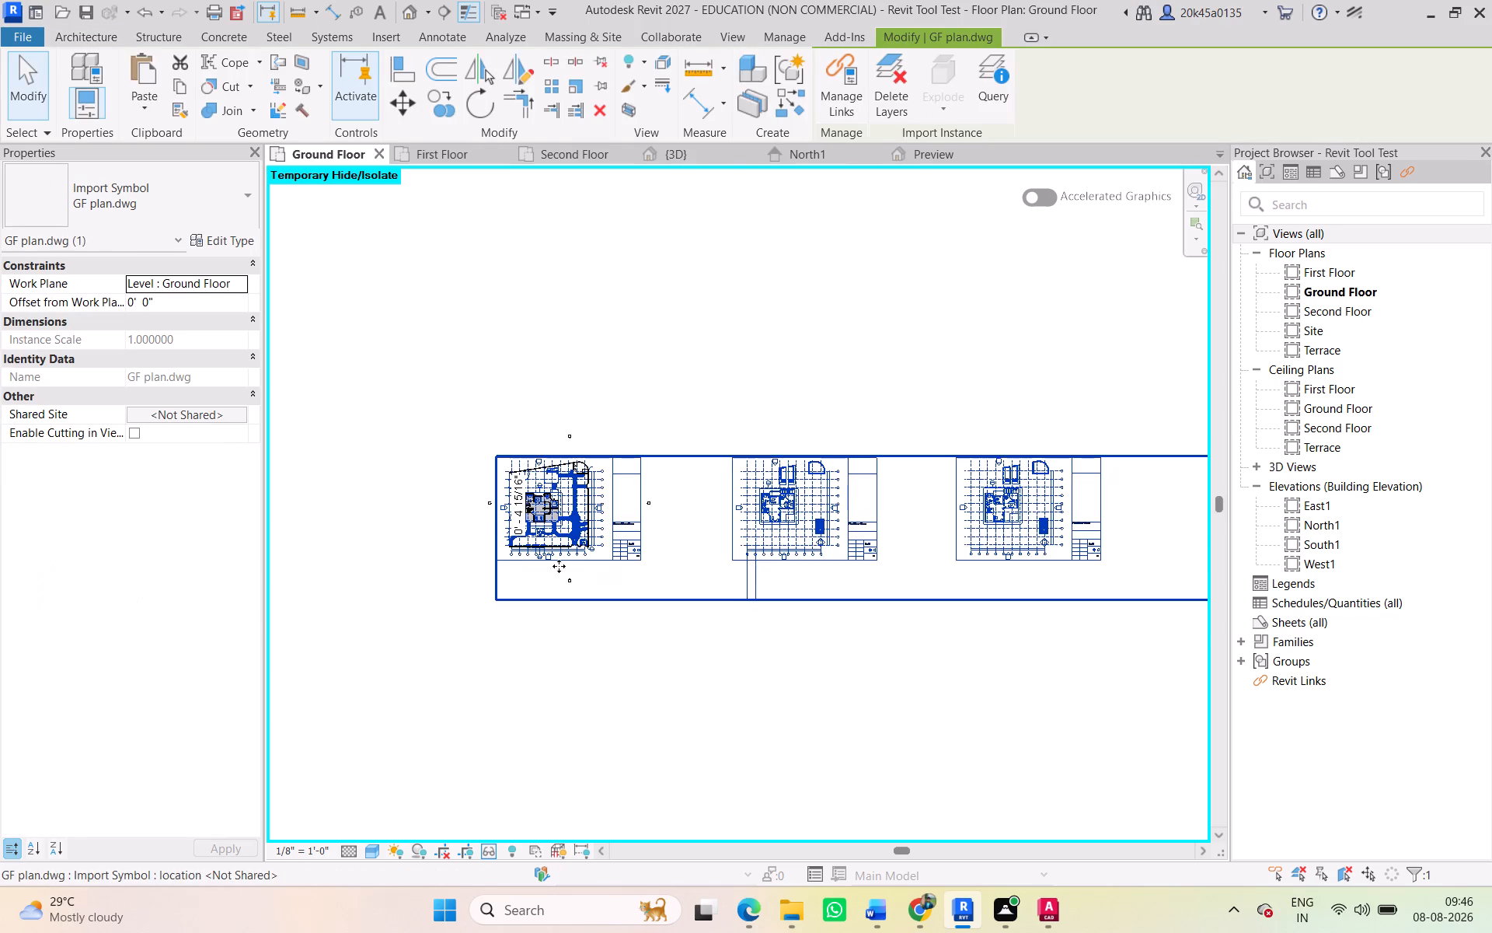
scroll(514, 557, "up", 4)
middle_click_drag(511, 553, 605, 564)
scroll(586, 536, "up", 3)
scroll(454, 446, "down", 2)
middle_click_drag(449, 446, 432, 446)
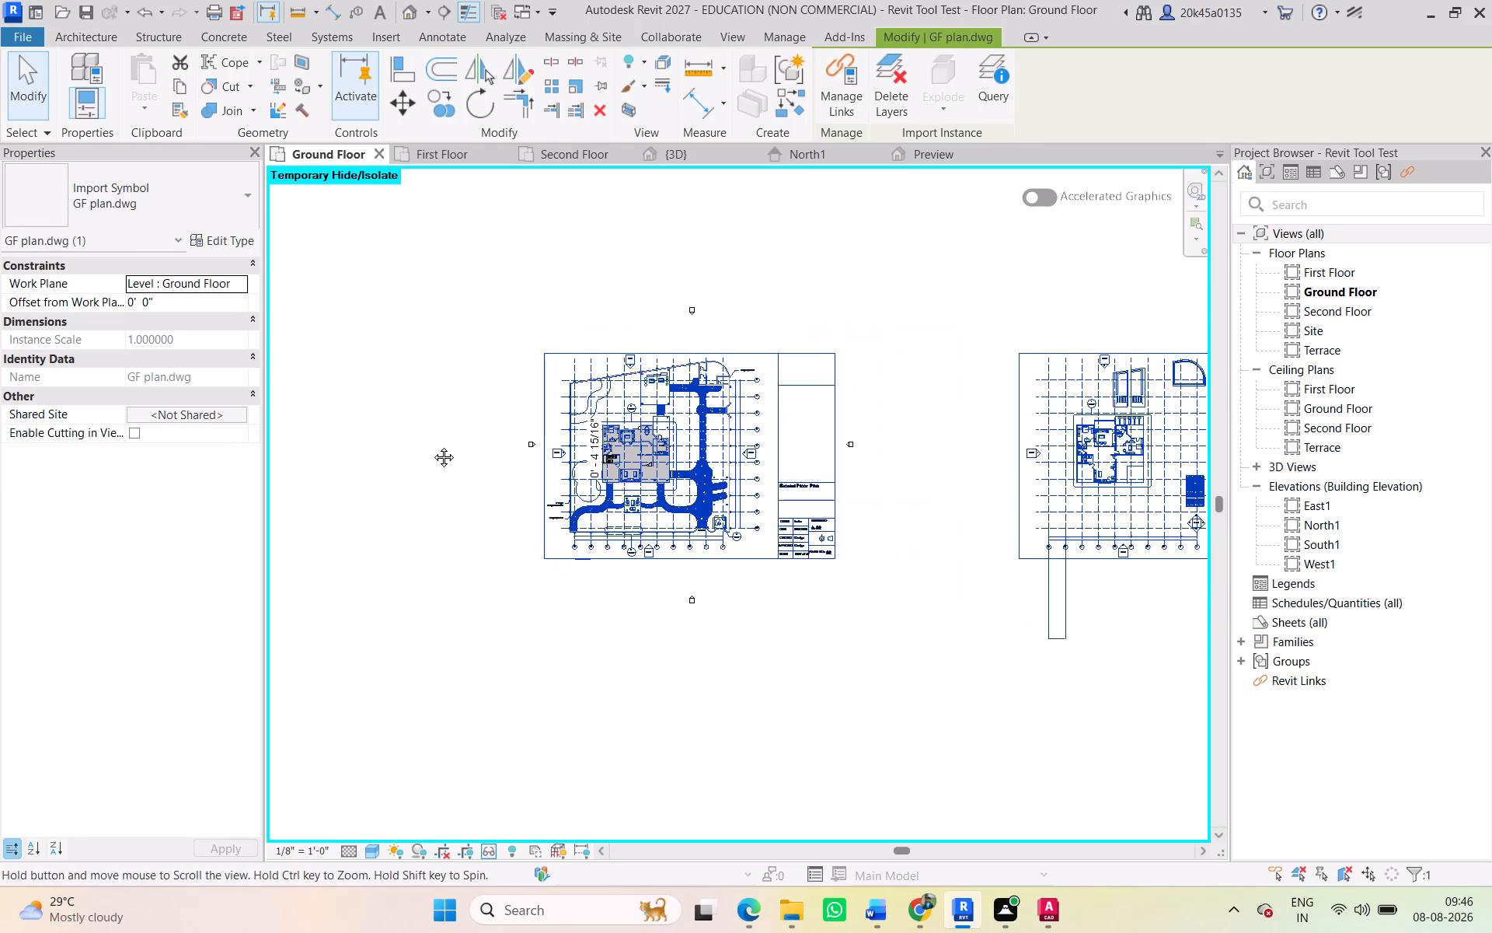
middle_click_drag(432, 446, 421, 448)
left_click(379, 437)
Save the project as a new project file named "G+2 building residential building.rvt" on the Desktop.
left_click(26, 31)
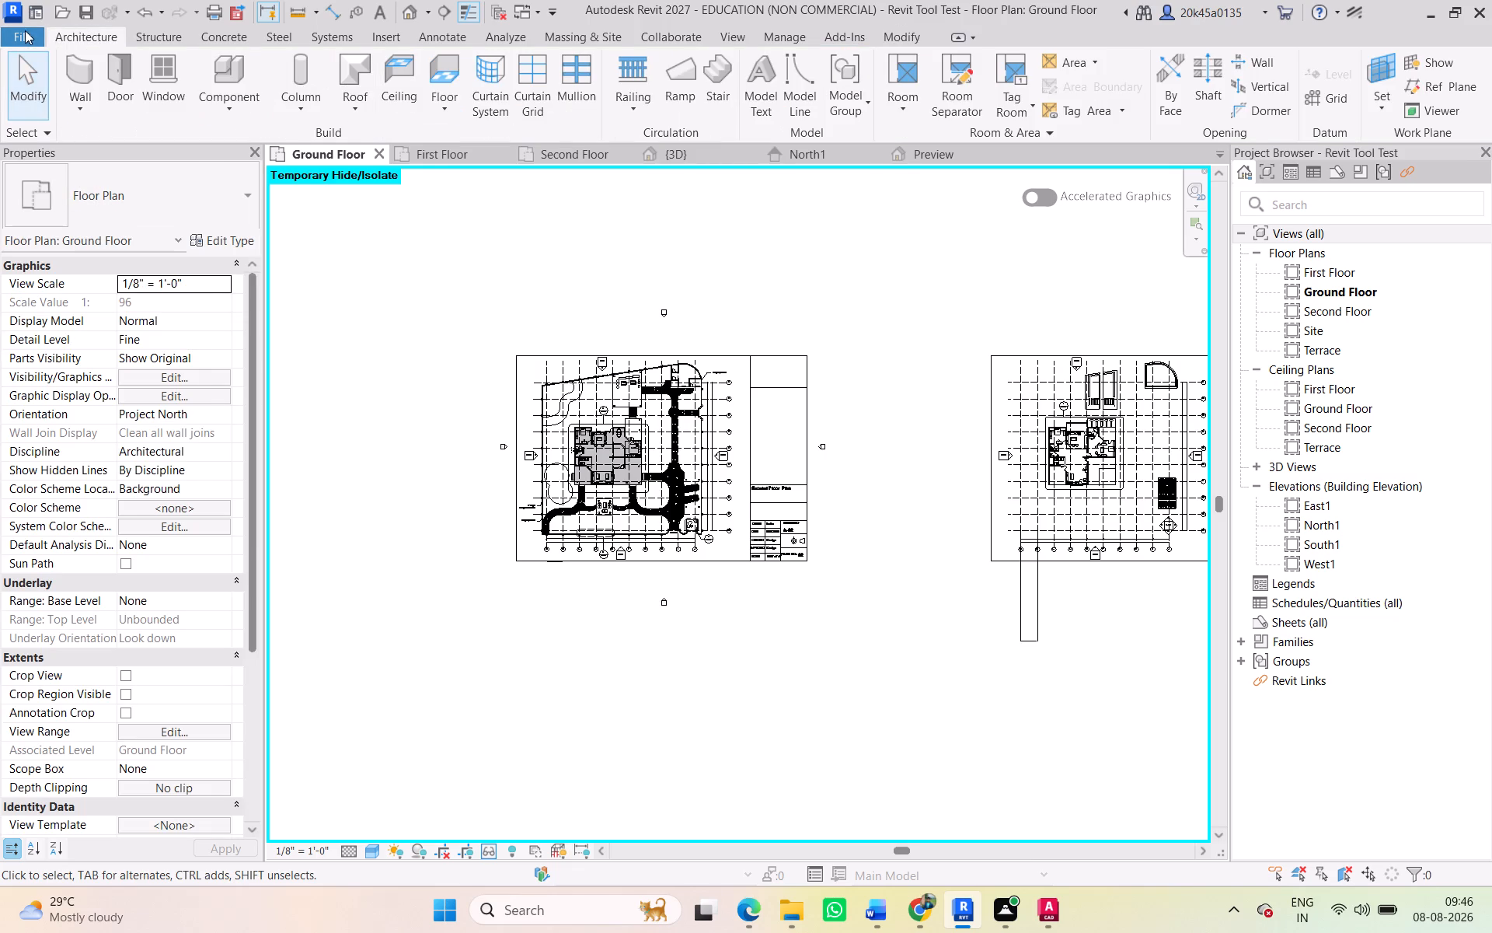
left_click(114, 291)
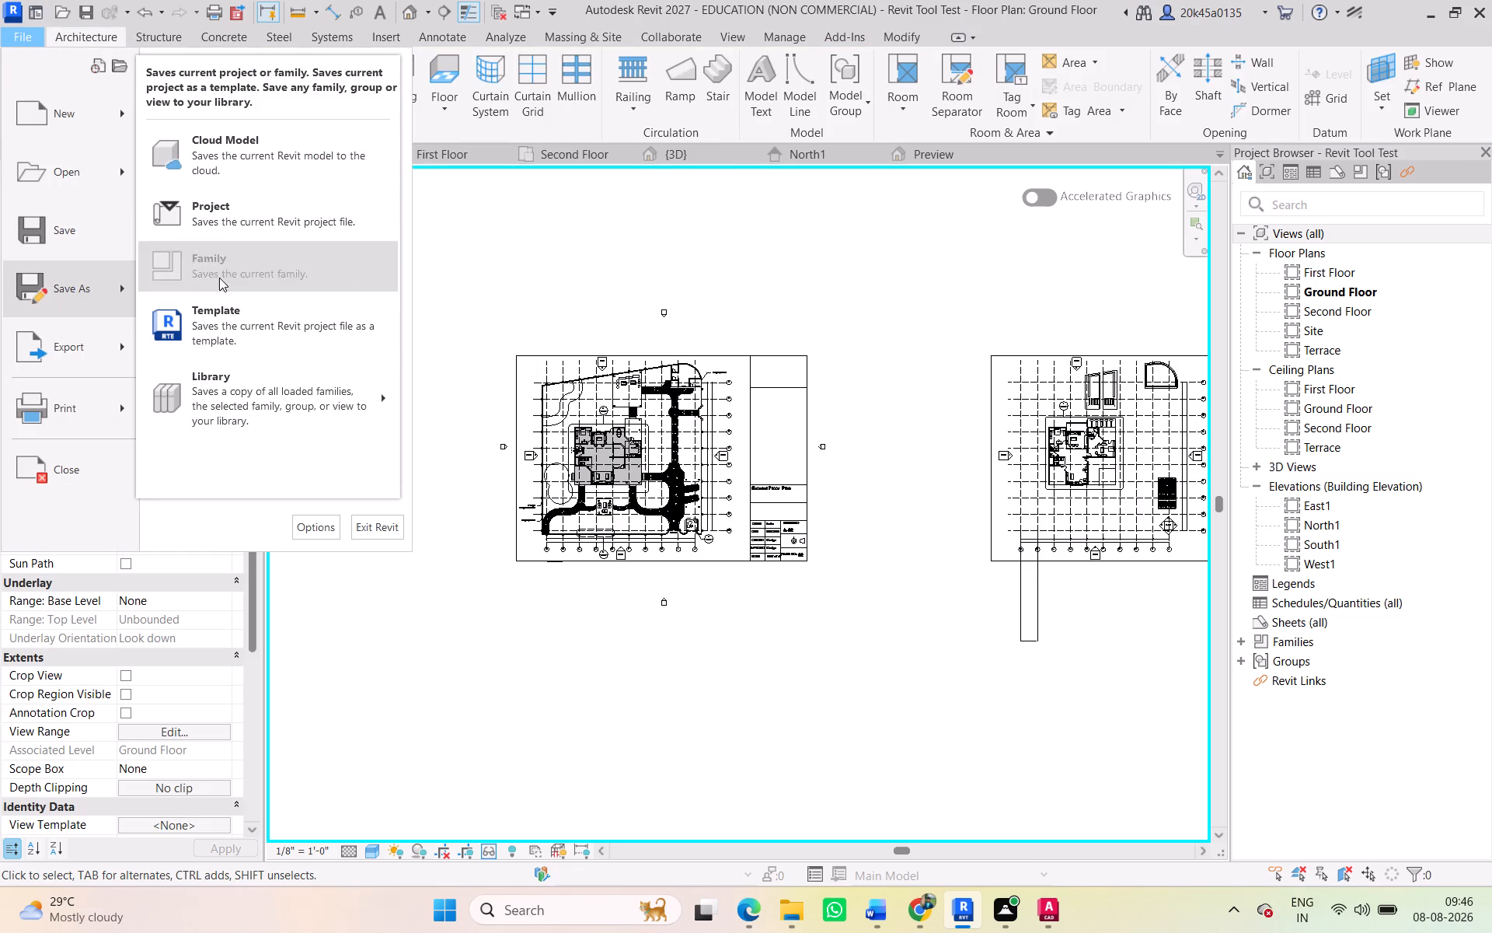
left_click(260, 194)
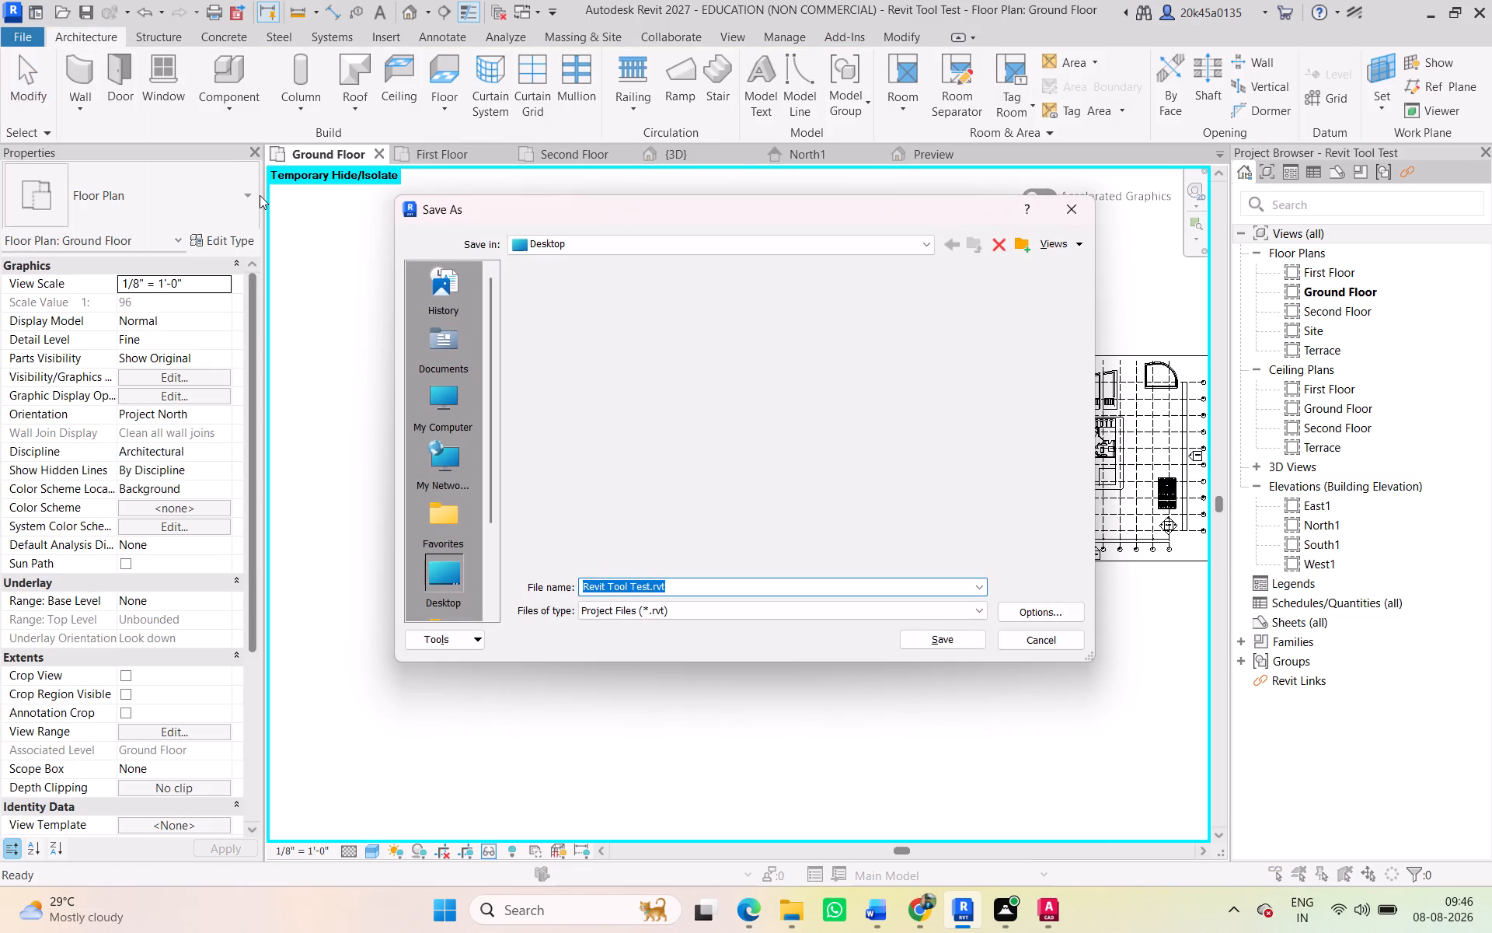
left_click(444, 578)
left_click(655, 587)
left_click(643, 587)
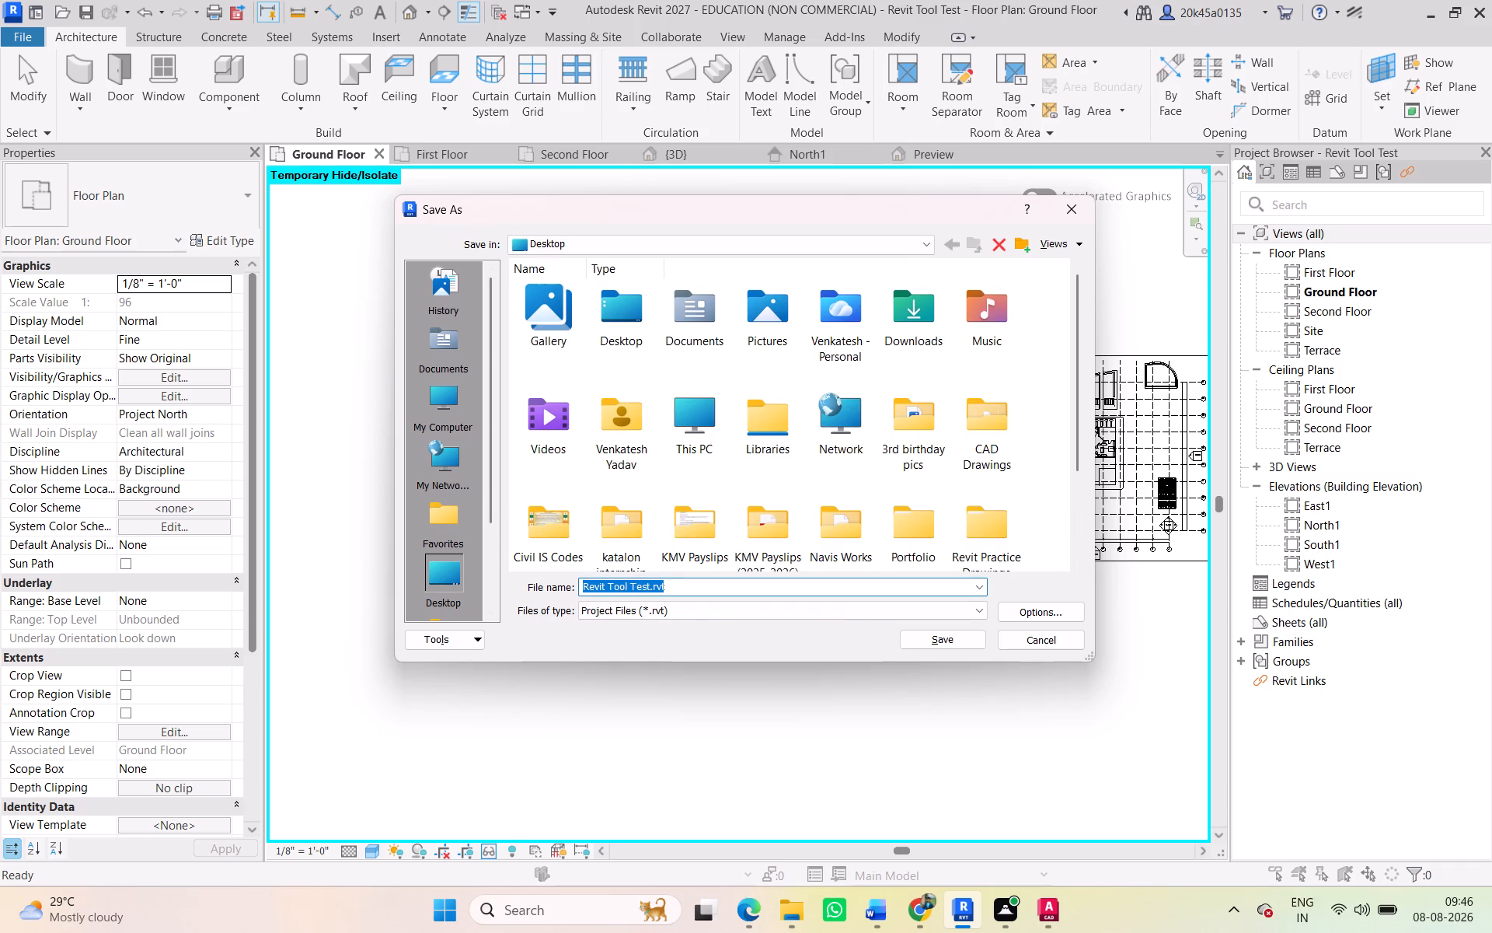
left_click(650, 587)
key("BackSpace")
key("BackSpace")
key("BackSpace")
key("BackSpace")
key("BackSpace")
key("BackSpace")
key("BackSpace")
key("BackSpace")
key("BackSpace")
key("BackSpace")
key("BackSpace")
key("BackSpace")
key("BackSpace")
key("BackSpace")
key("BackSpace")
key("BackSpace")
key("BackSpace")
key("BackSpace")
key("BackSpace")
key("BackSpace")
type("G=1")
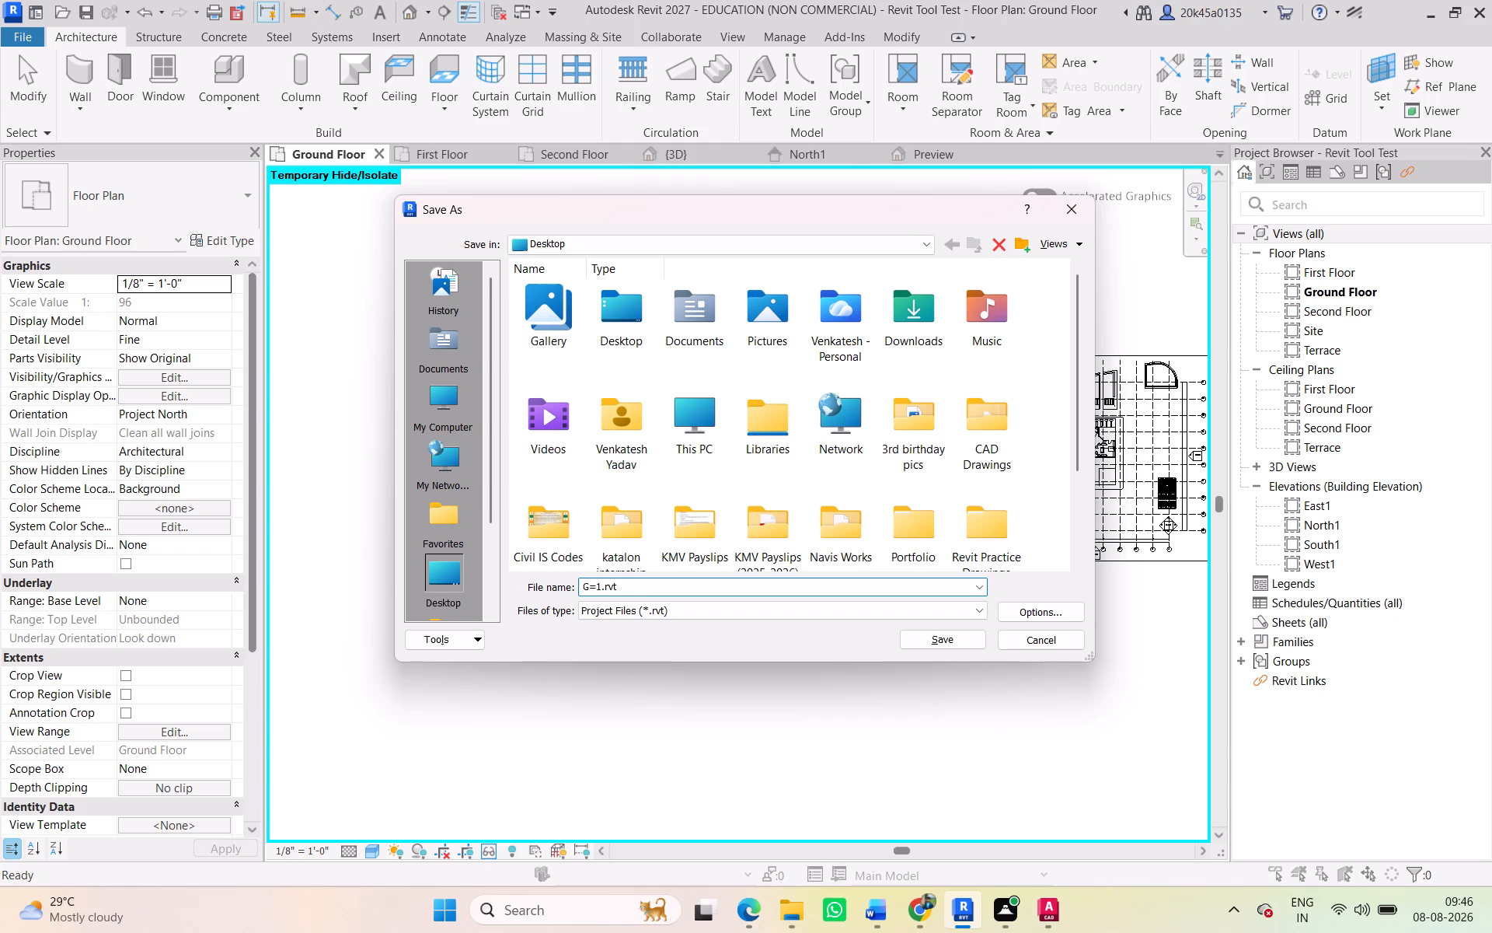
key("BackSpace")
type("+2 building")
left_click(602, 585)
key("BackSpace")
key("BackSpace")
key("BackSpace")
key("shift+g")
key("plus")
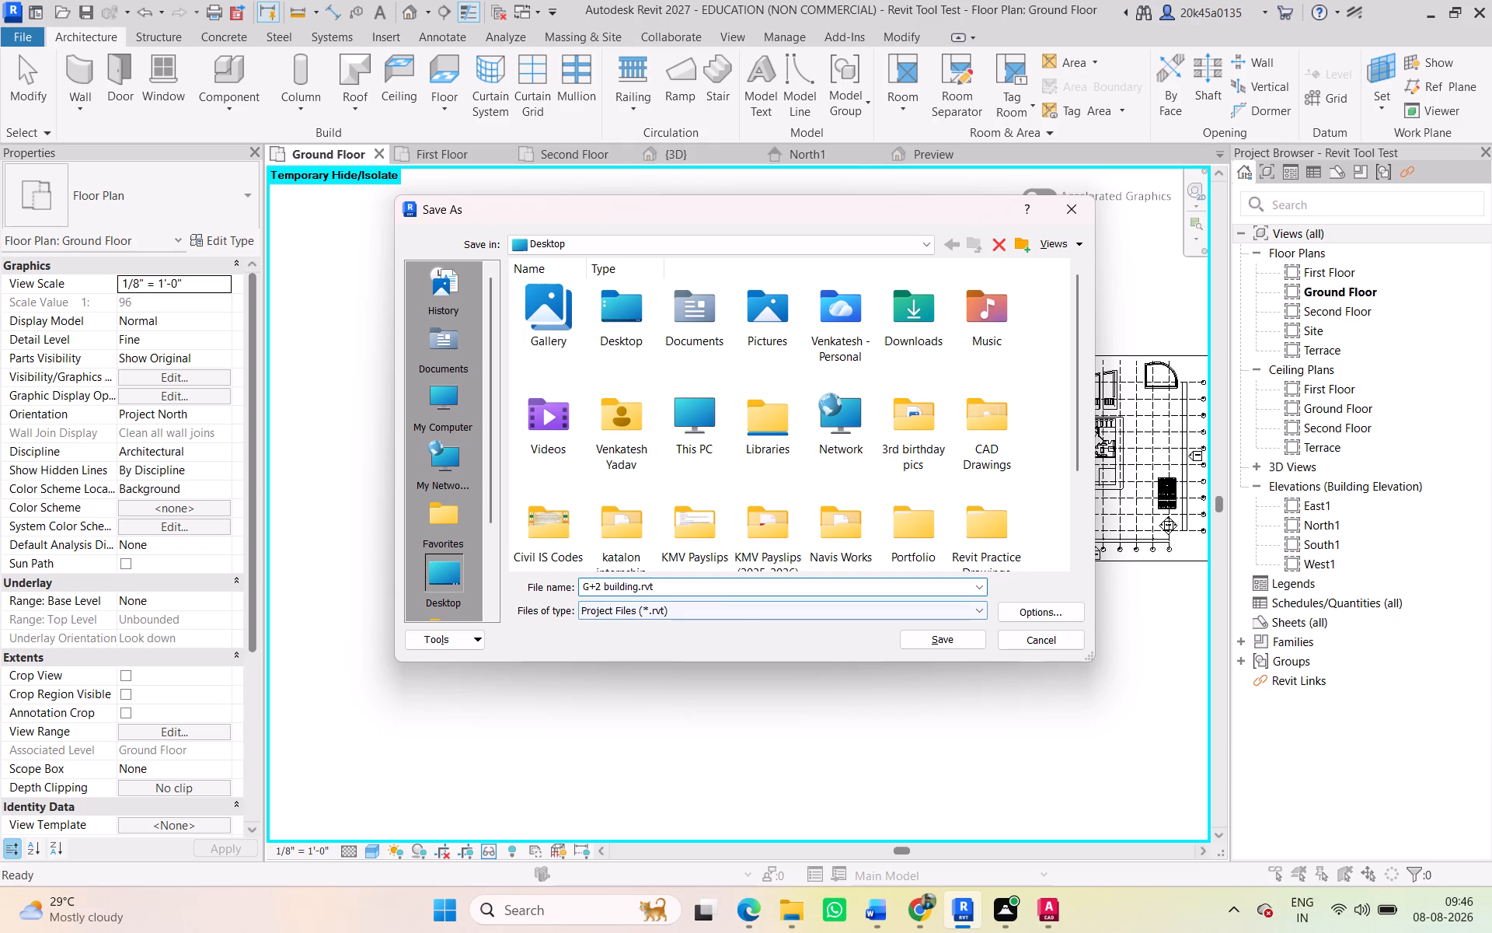
left_click(636, 589)
key("space")
type("residential v")
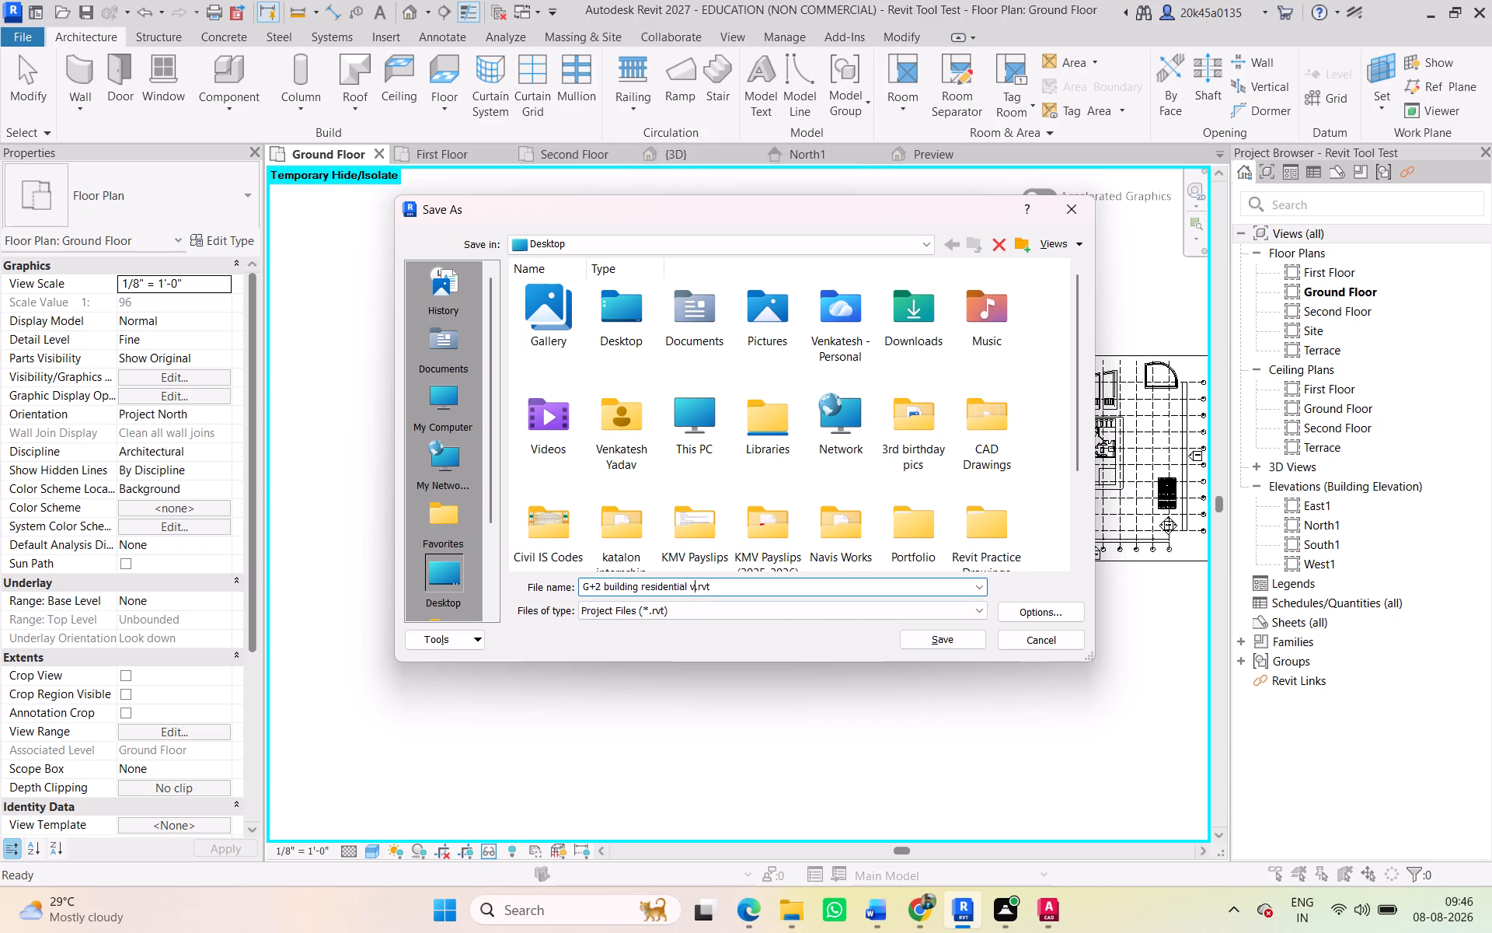
key("BackSpace")
type("build")
type("ing")
left_click(1047, 617)
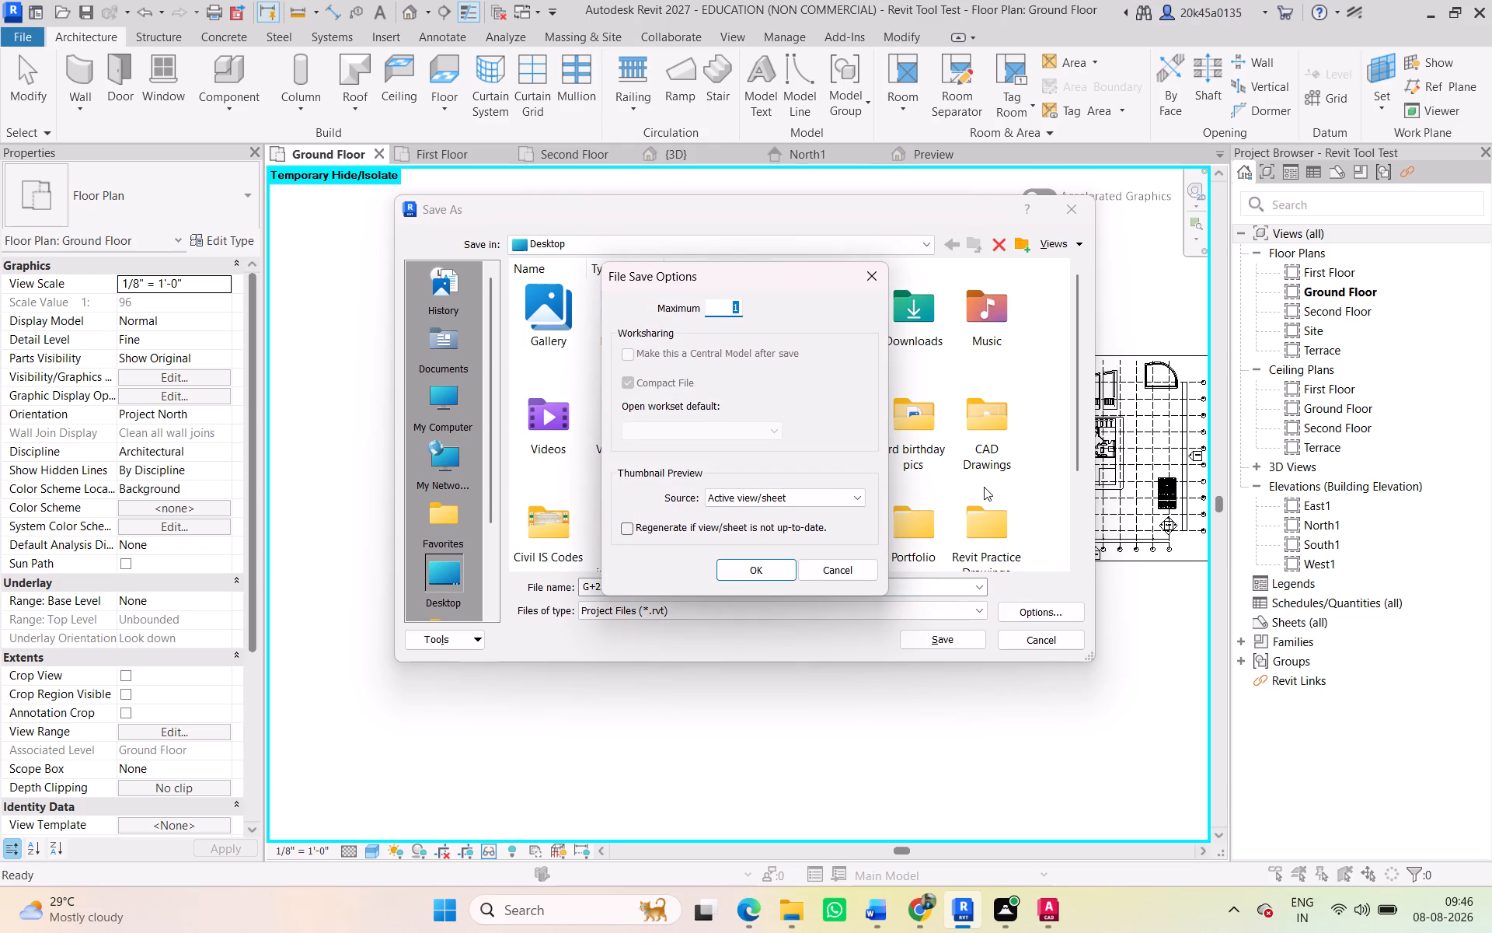
key("Return")
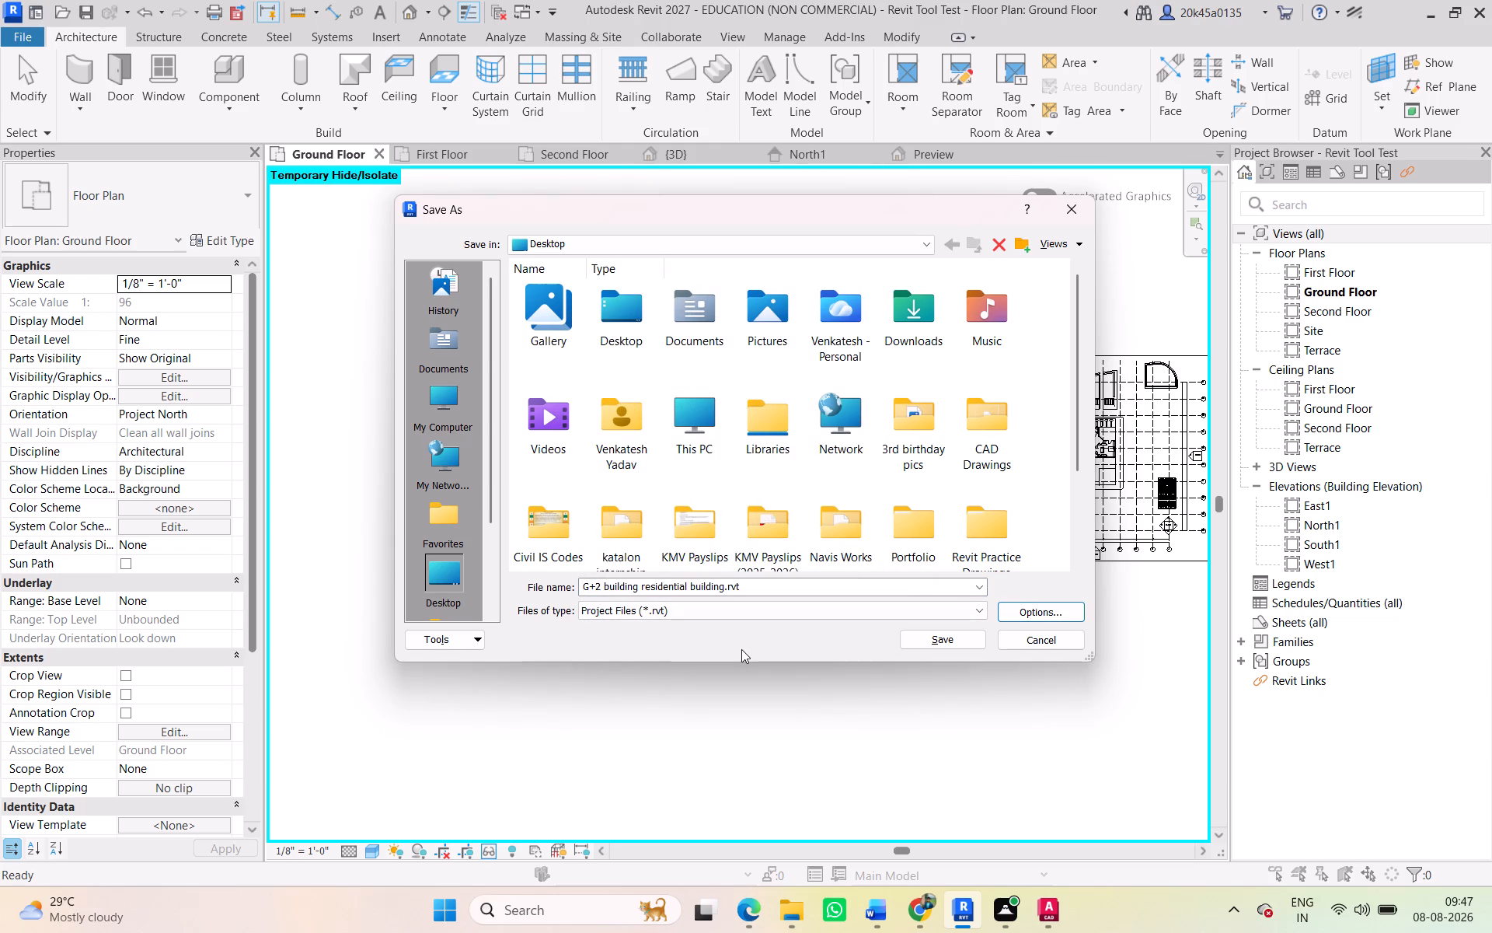
left_click(943, 642)
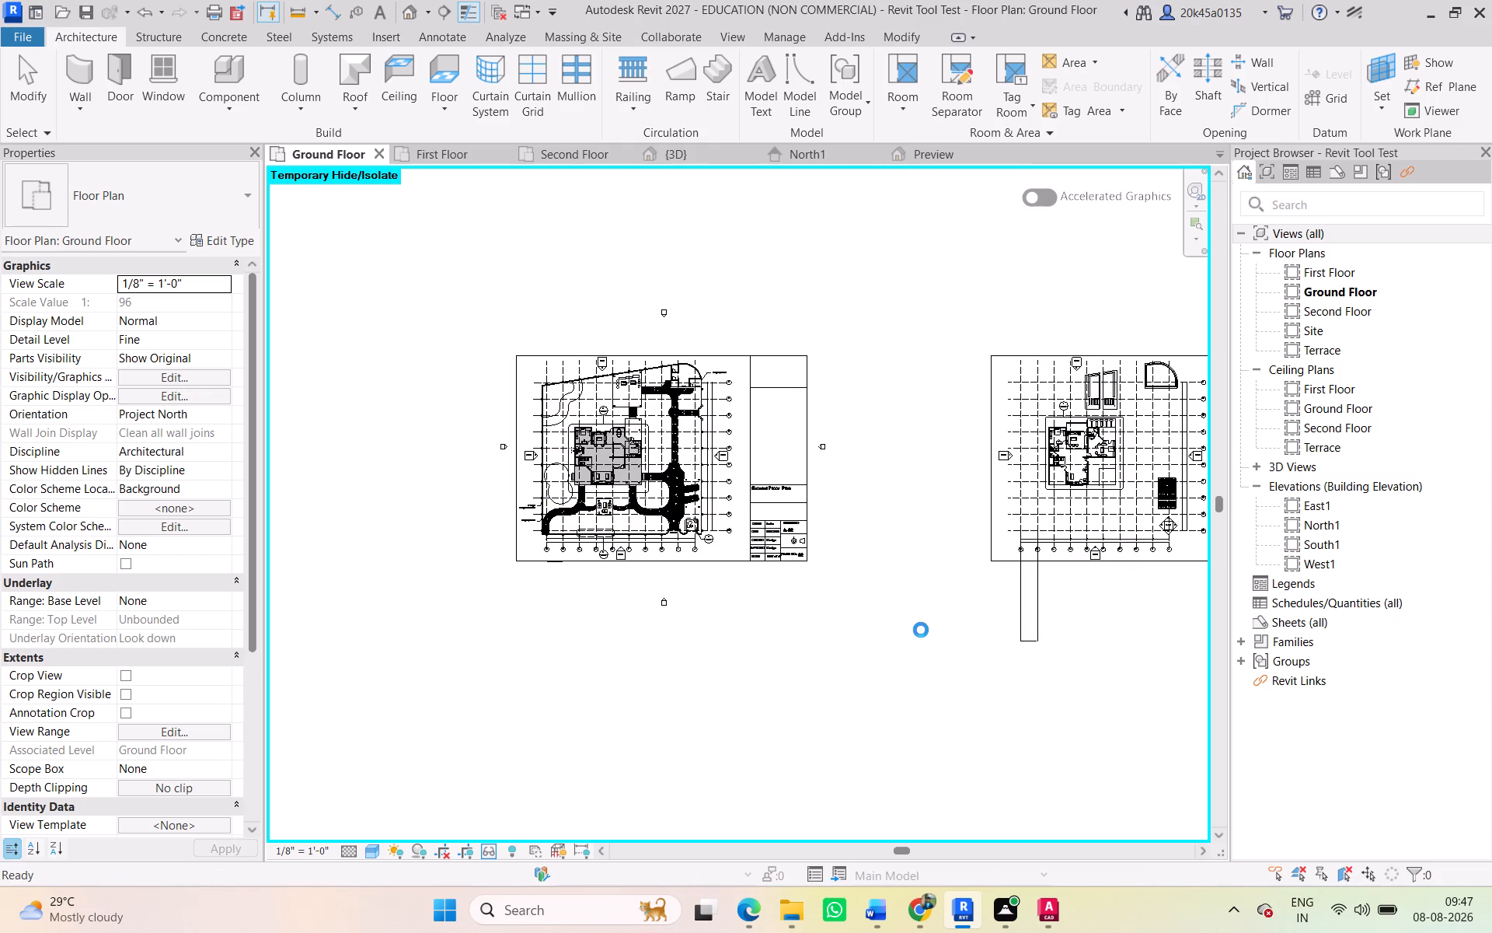
Delete the imported GF plan.dwg drawing from the Ground Floor plan.
left_click(758, 564)
key("Delete")
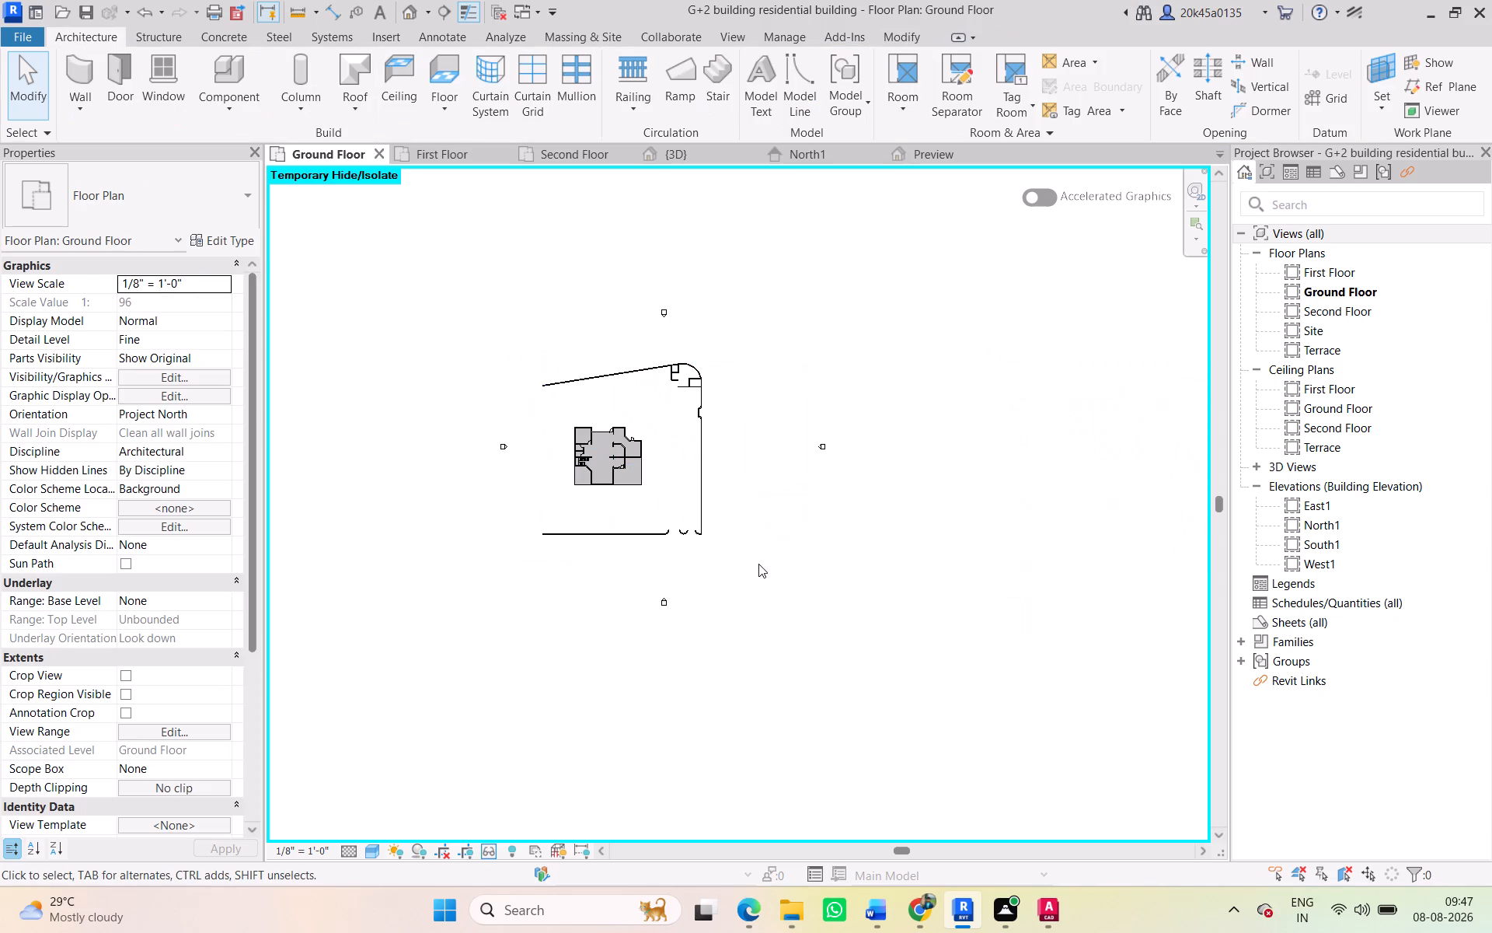
Reset the temporary hide/isolate mode in the Ground Floor plan.
scroll(586, 483, "up", 3)
scroll(586, 483, "down", 3)
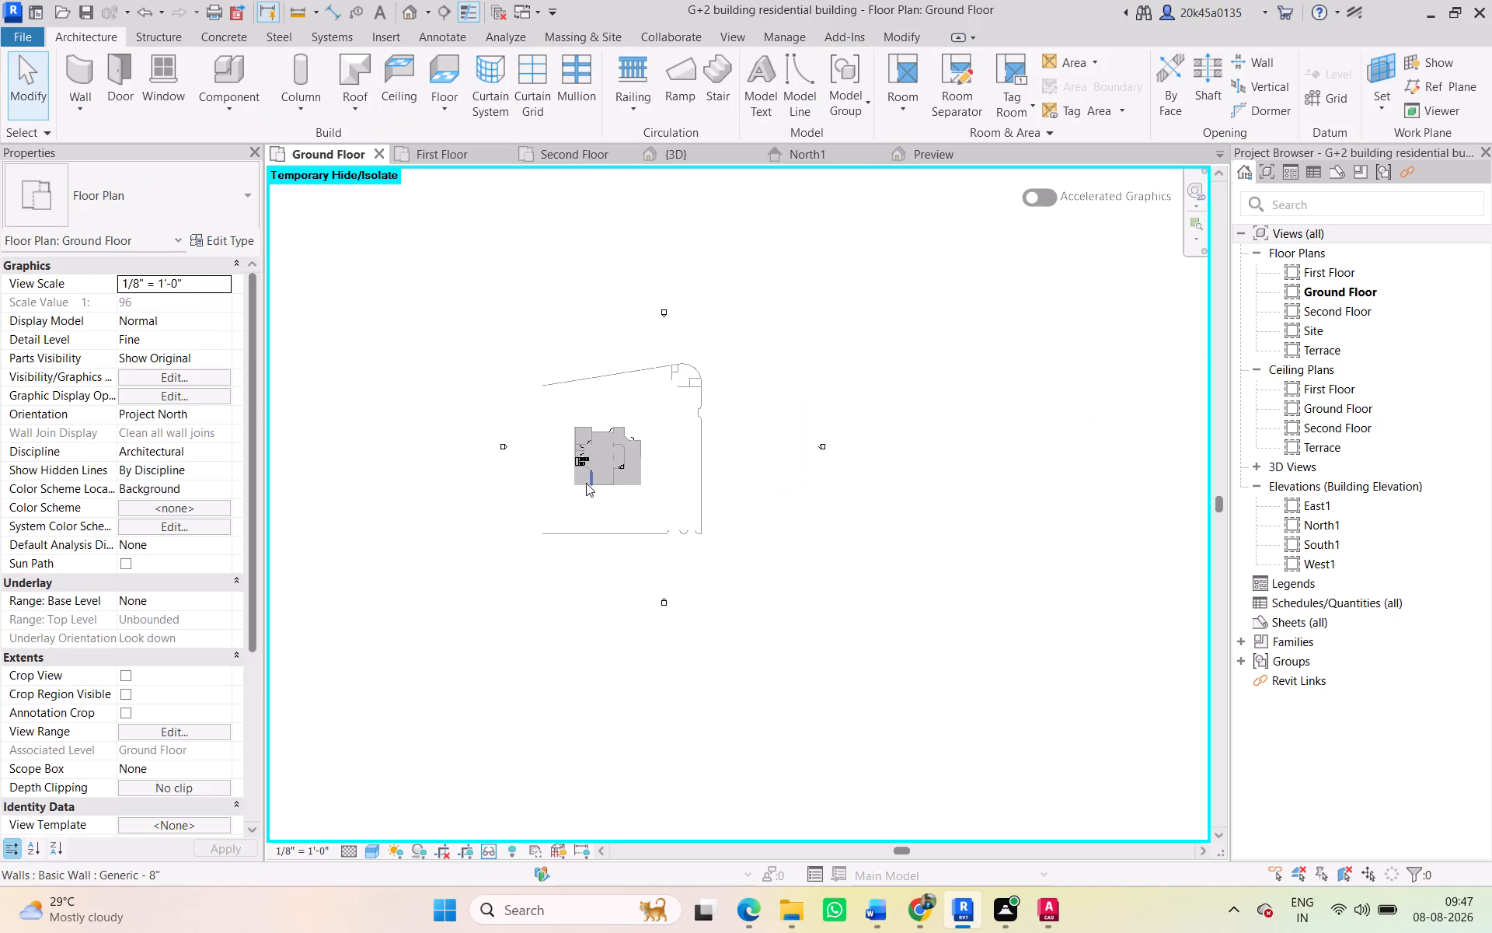
left_click(480, 859)
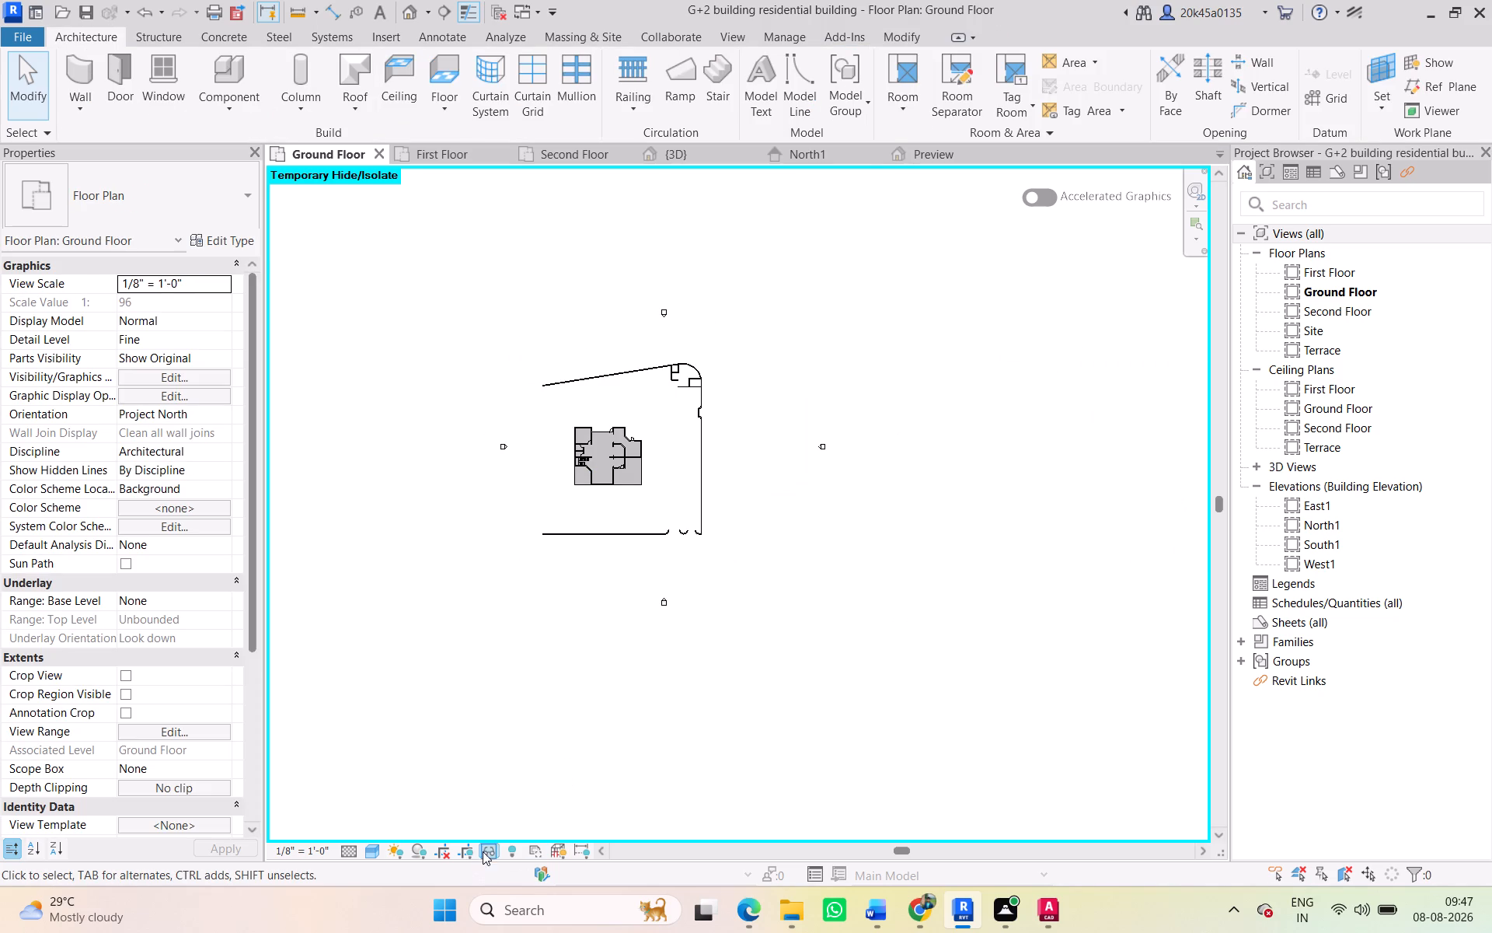
left_click(484, 847)
left_click(528, 829)
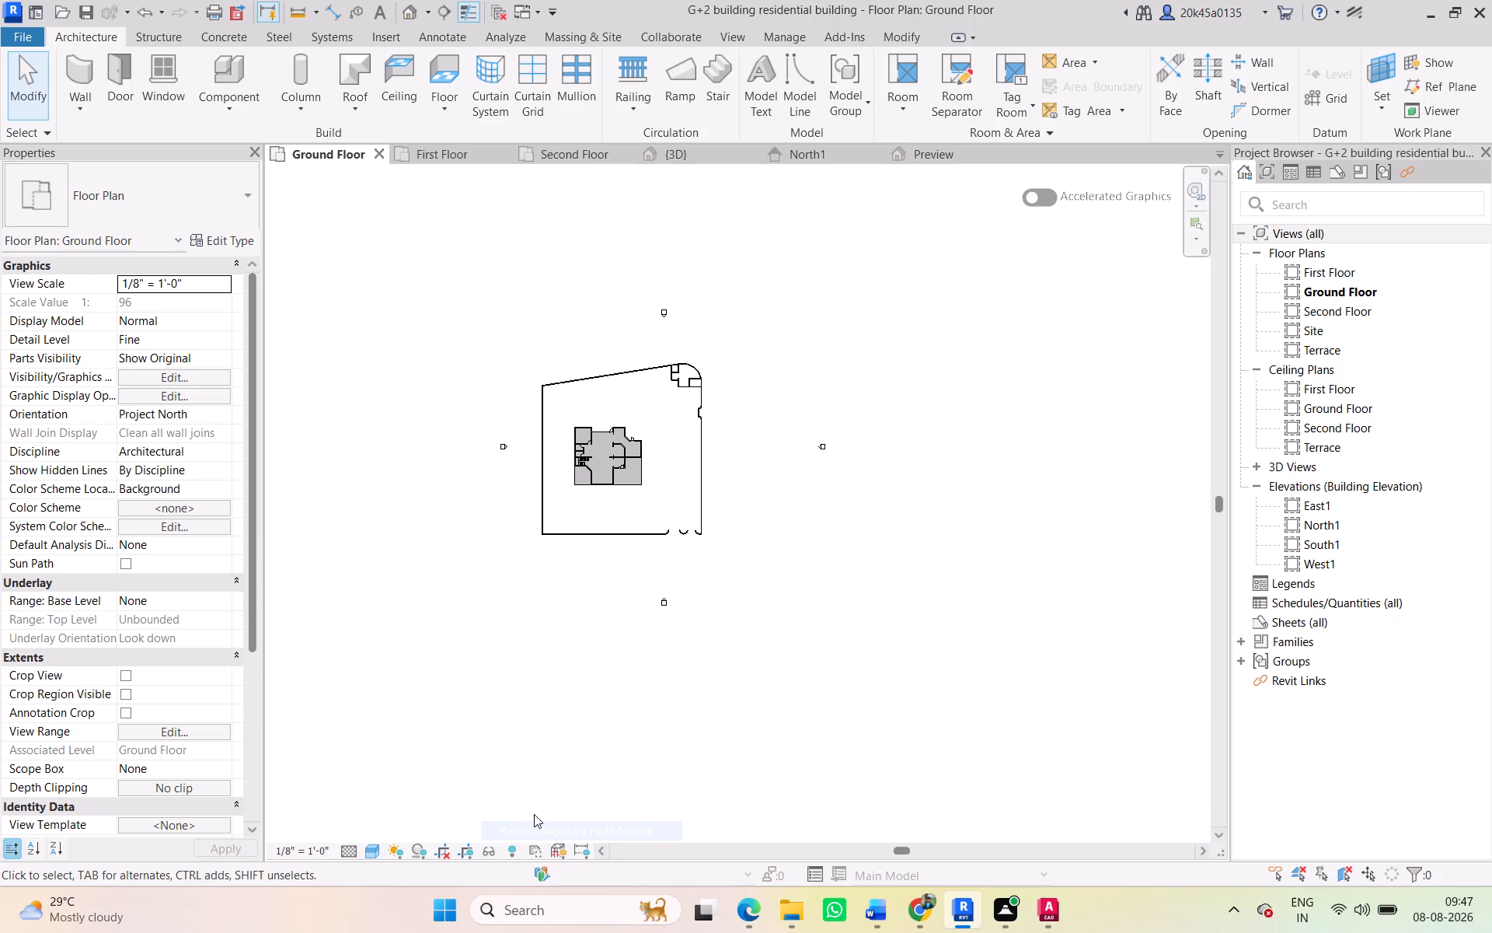
left_click(555, 638)
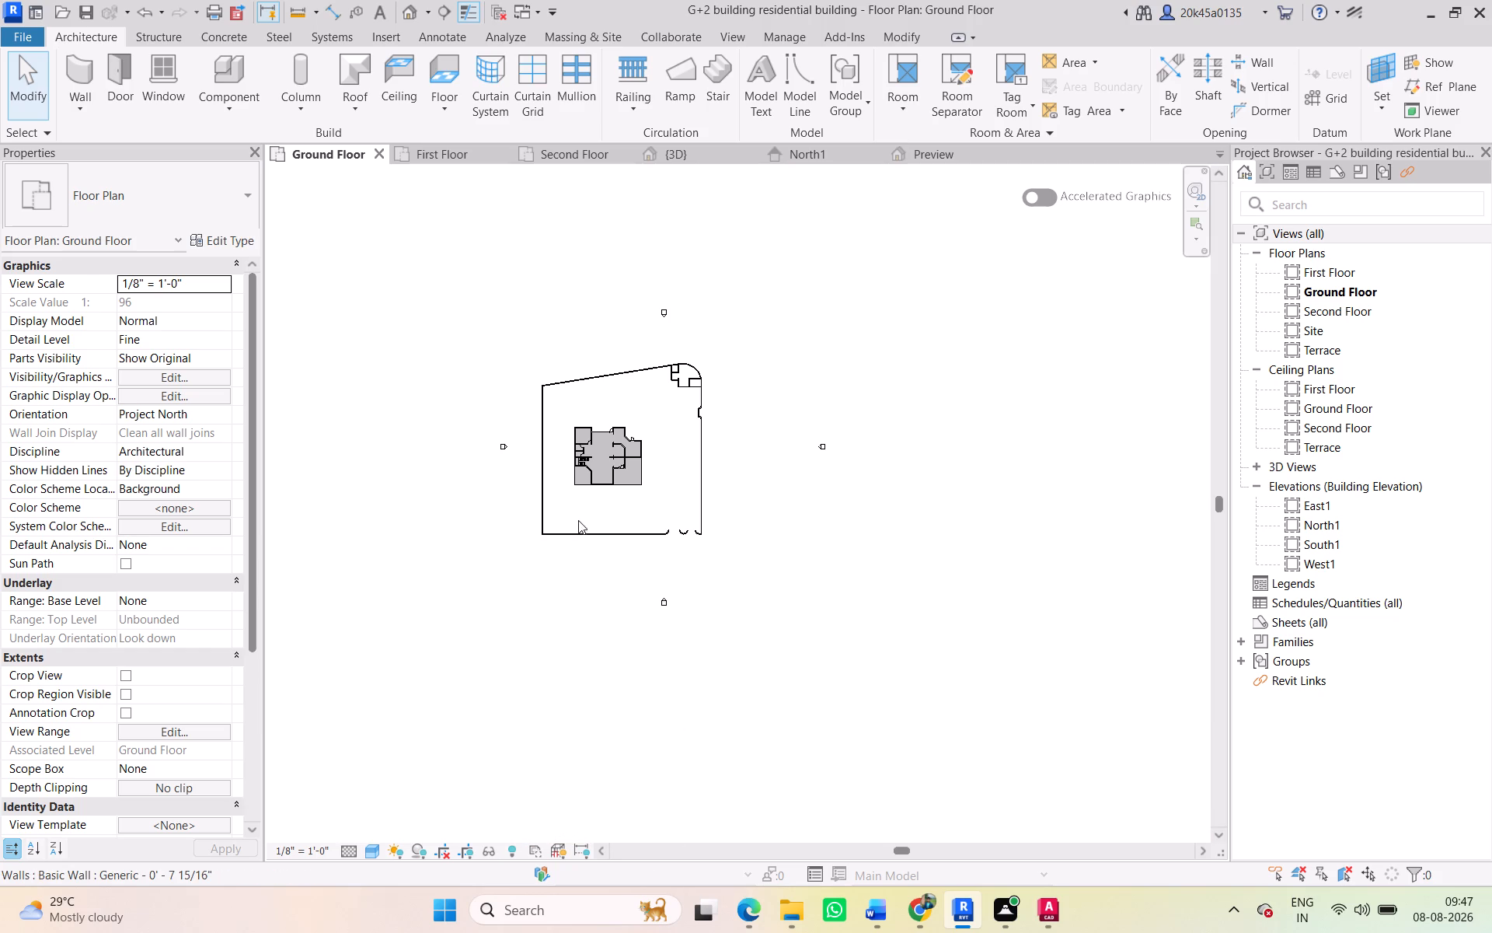
key("ctrl+z")
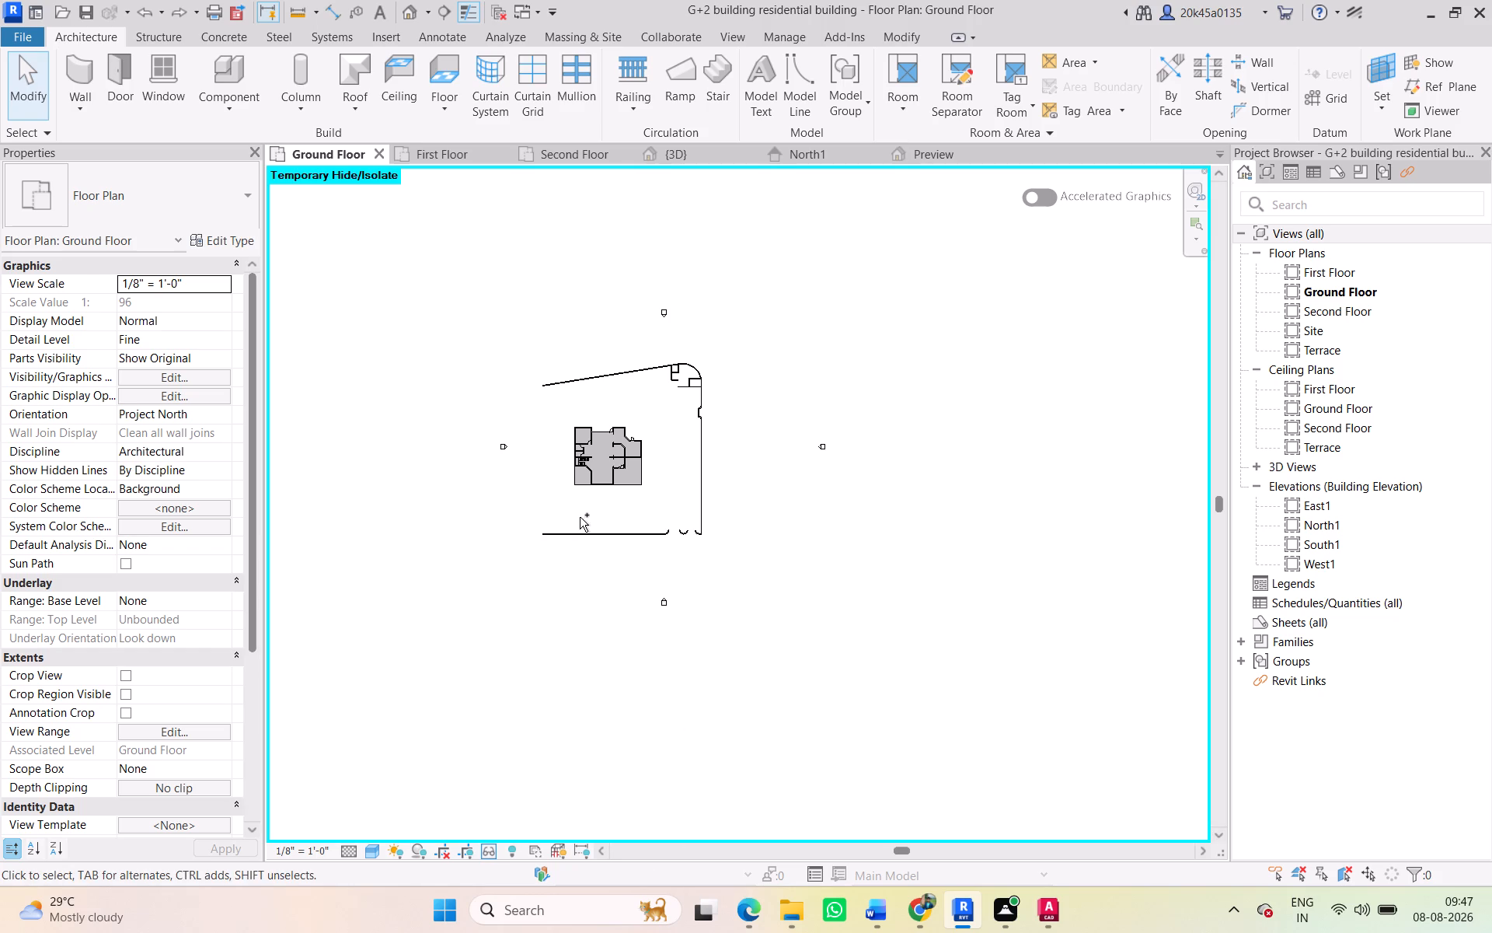
key("ctrl+y")
Save the project.
key("ctrl+s")
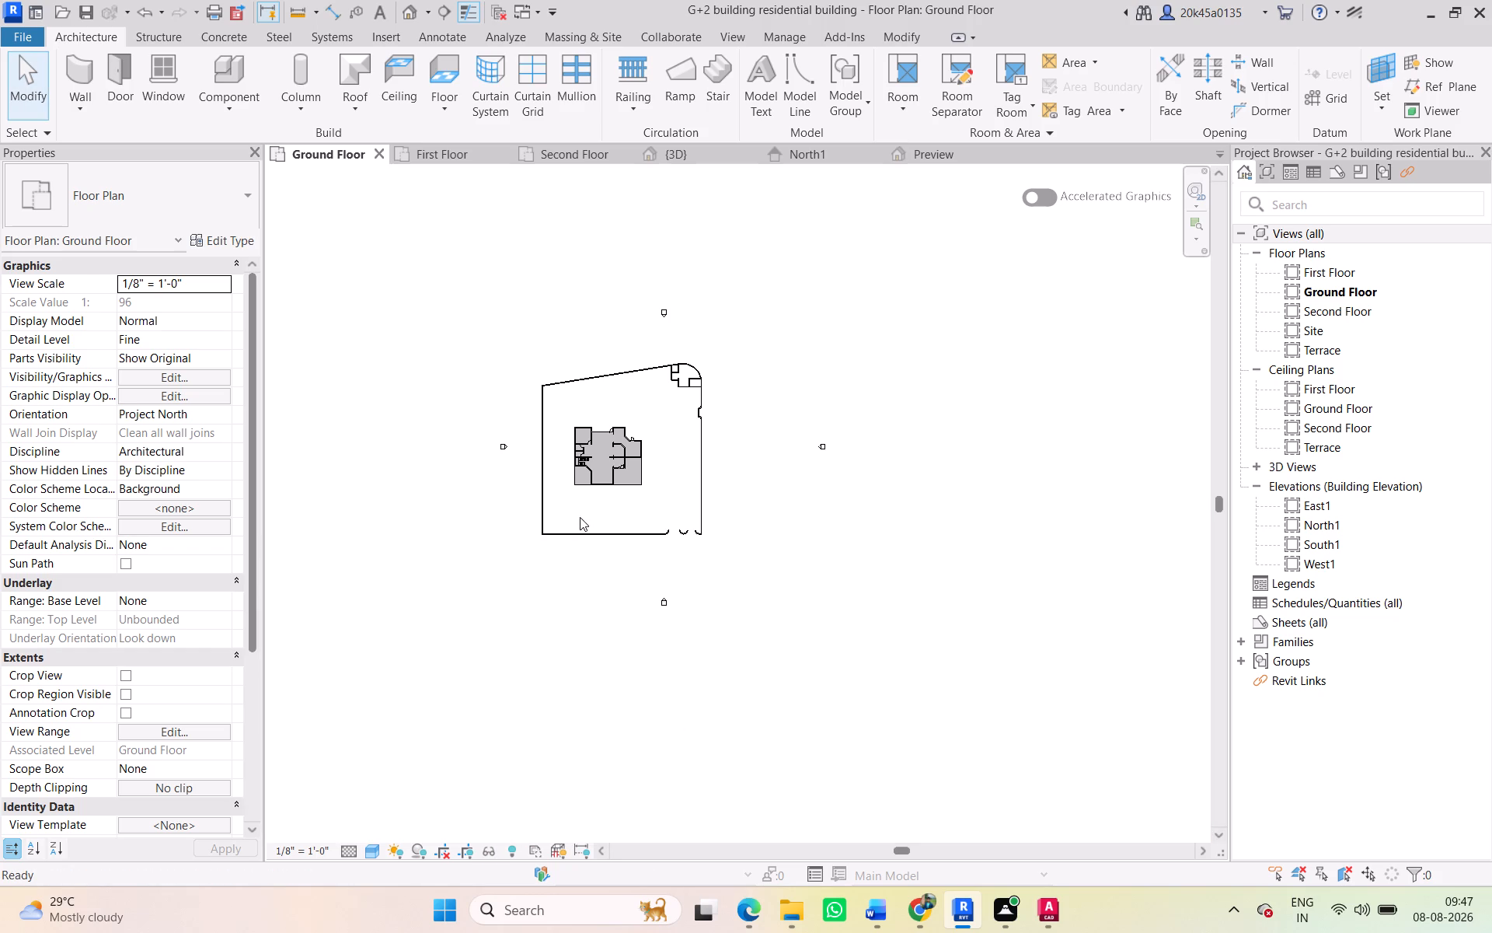
key("ctrl+s")
key("ctrl+s")
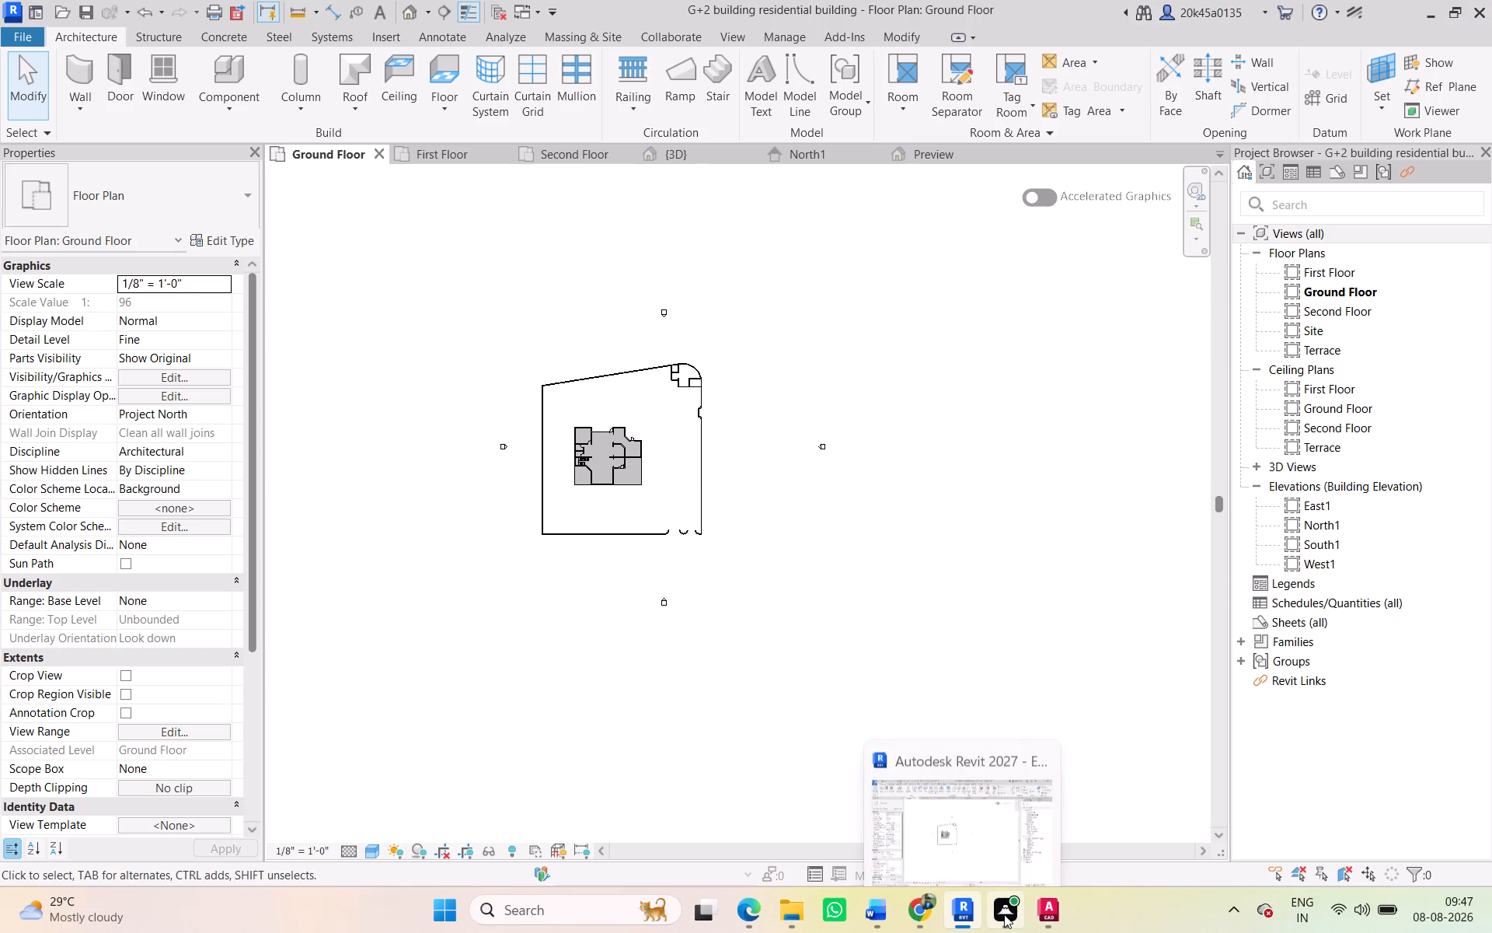
Capture a screen snip of the 3D view showing the whole house, its entrance door and the surrounding compound wall.
left_click(720, 624)
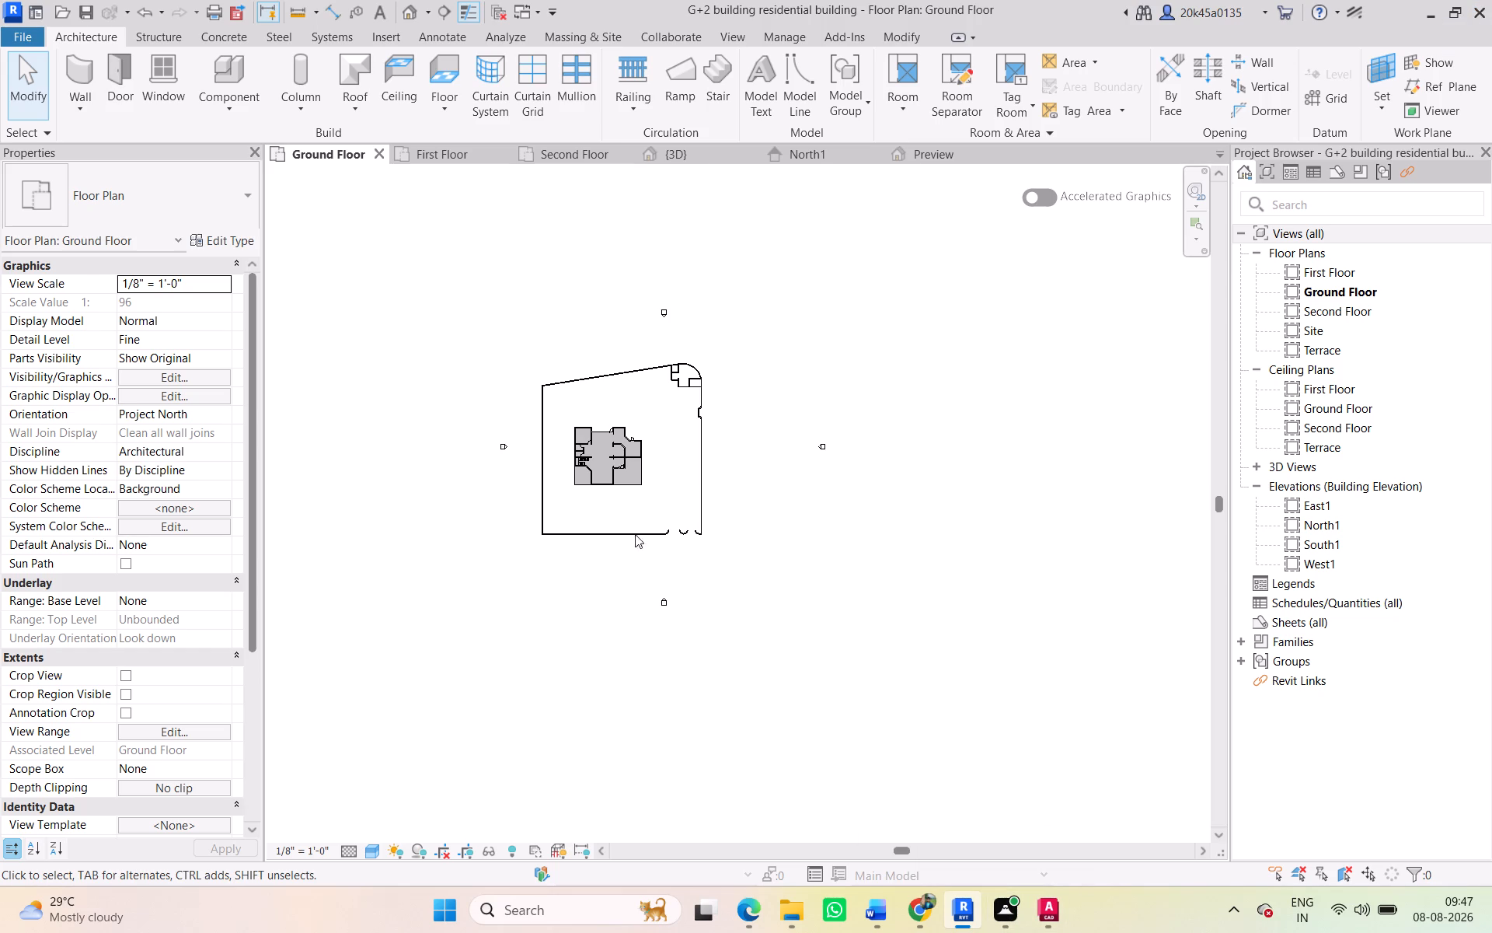
left_click(668, 147)
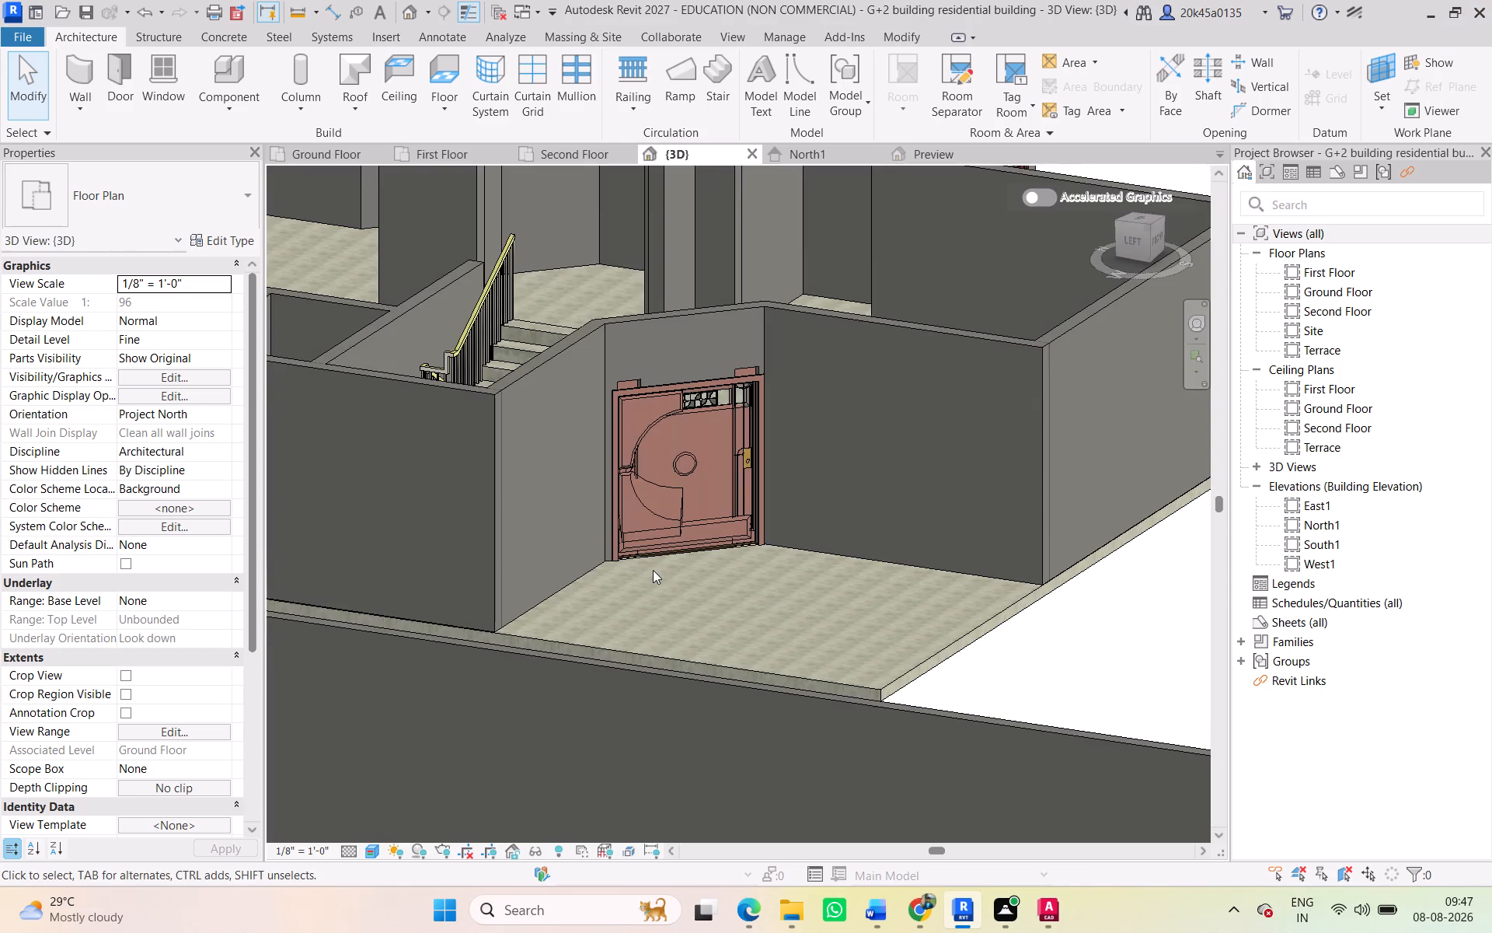
scroll(774, 578, "down", 6)
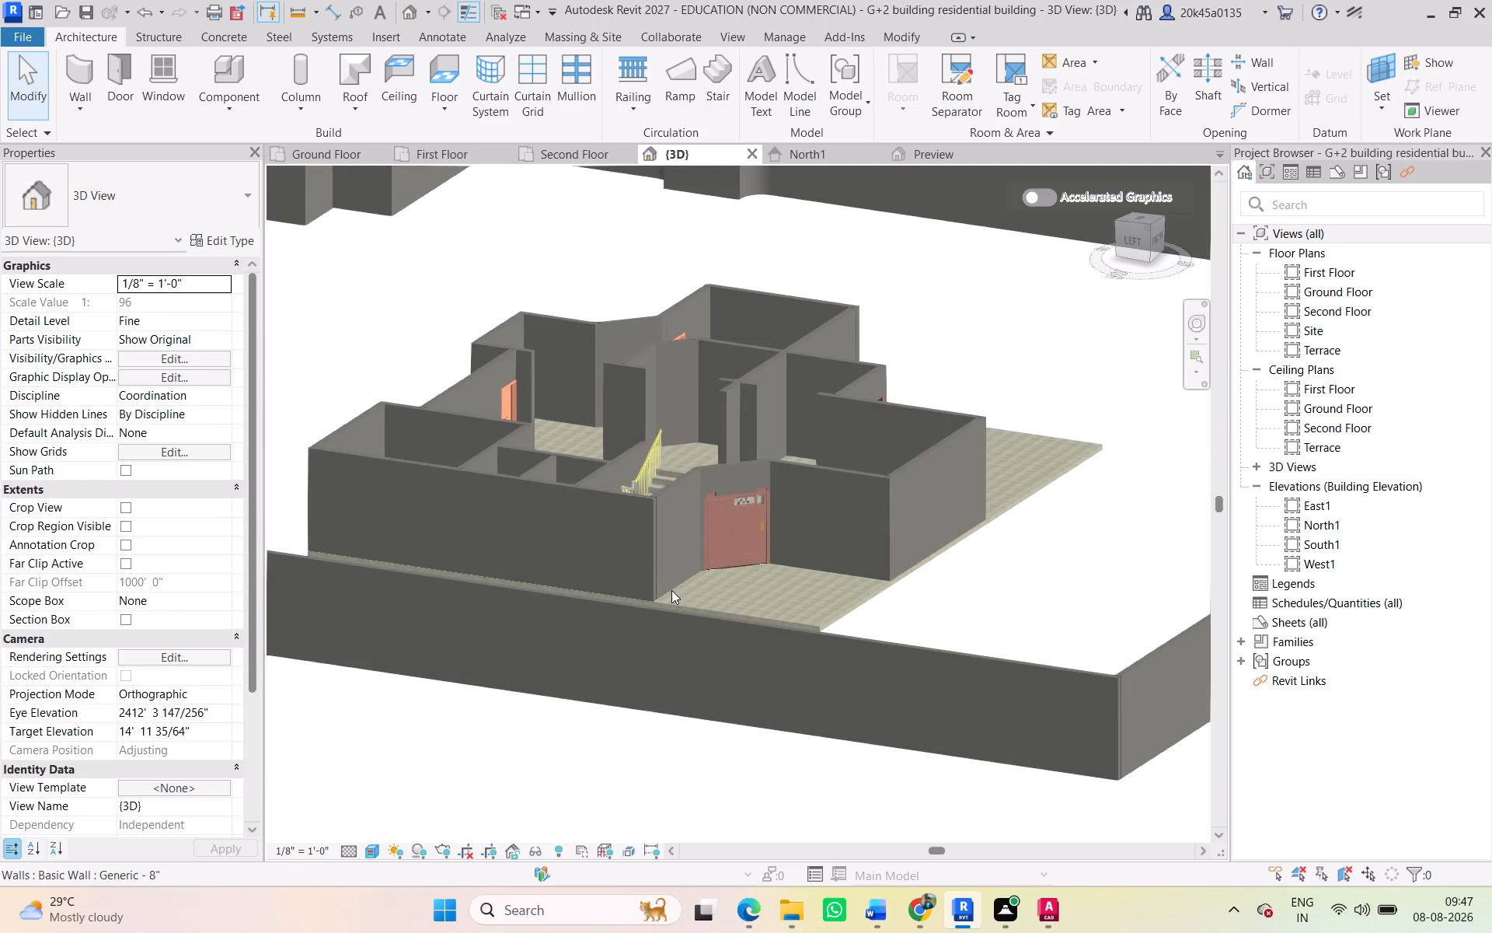
scroll(744, 575, "down", 1)
middle_click_drag(744, 575, 729, 673)
scroll(699, 646, "up", 1)
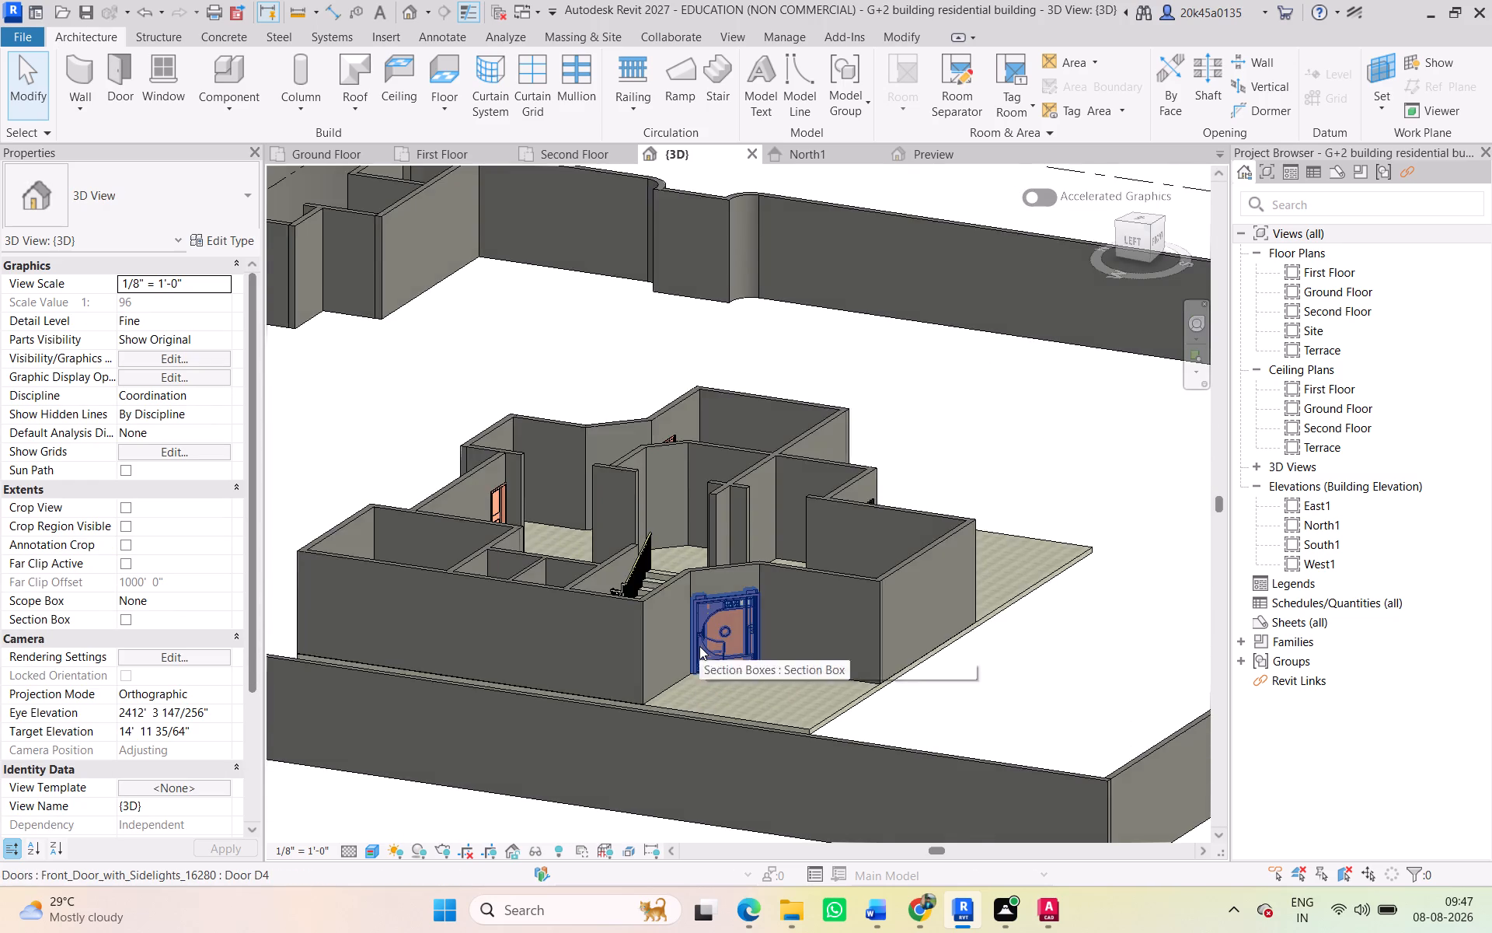
scroll(699, 646, "down", 2)
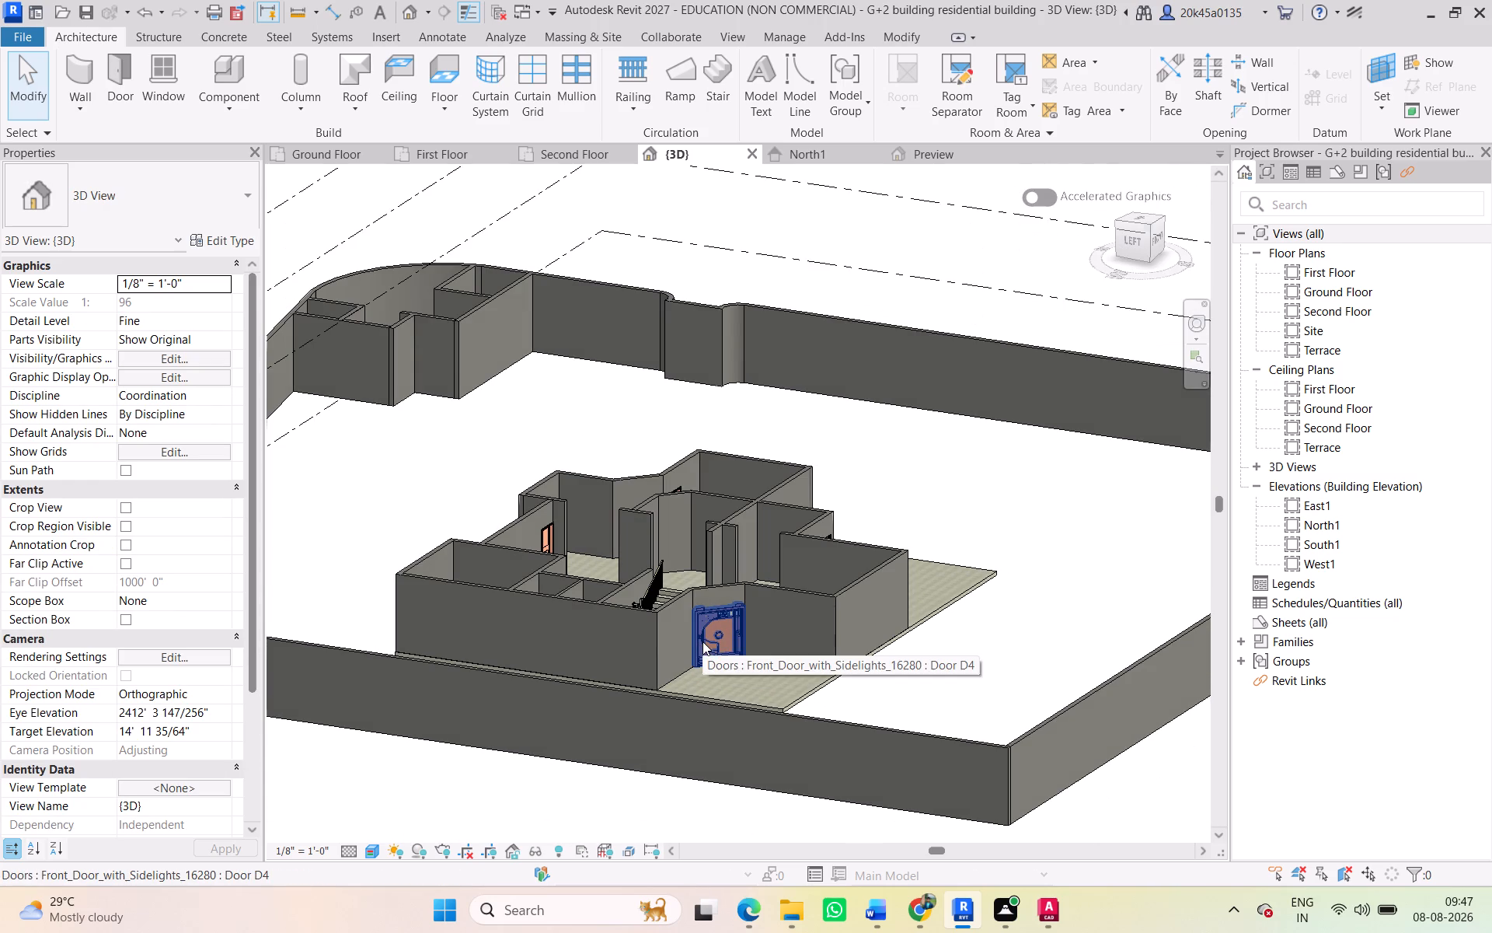
key("shift+super+s")
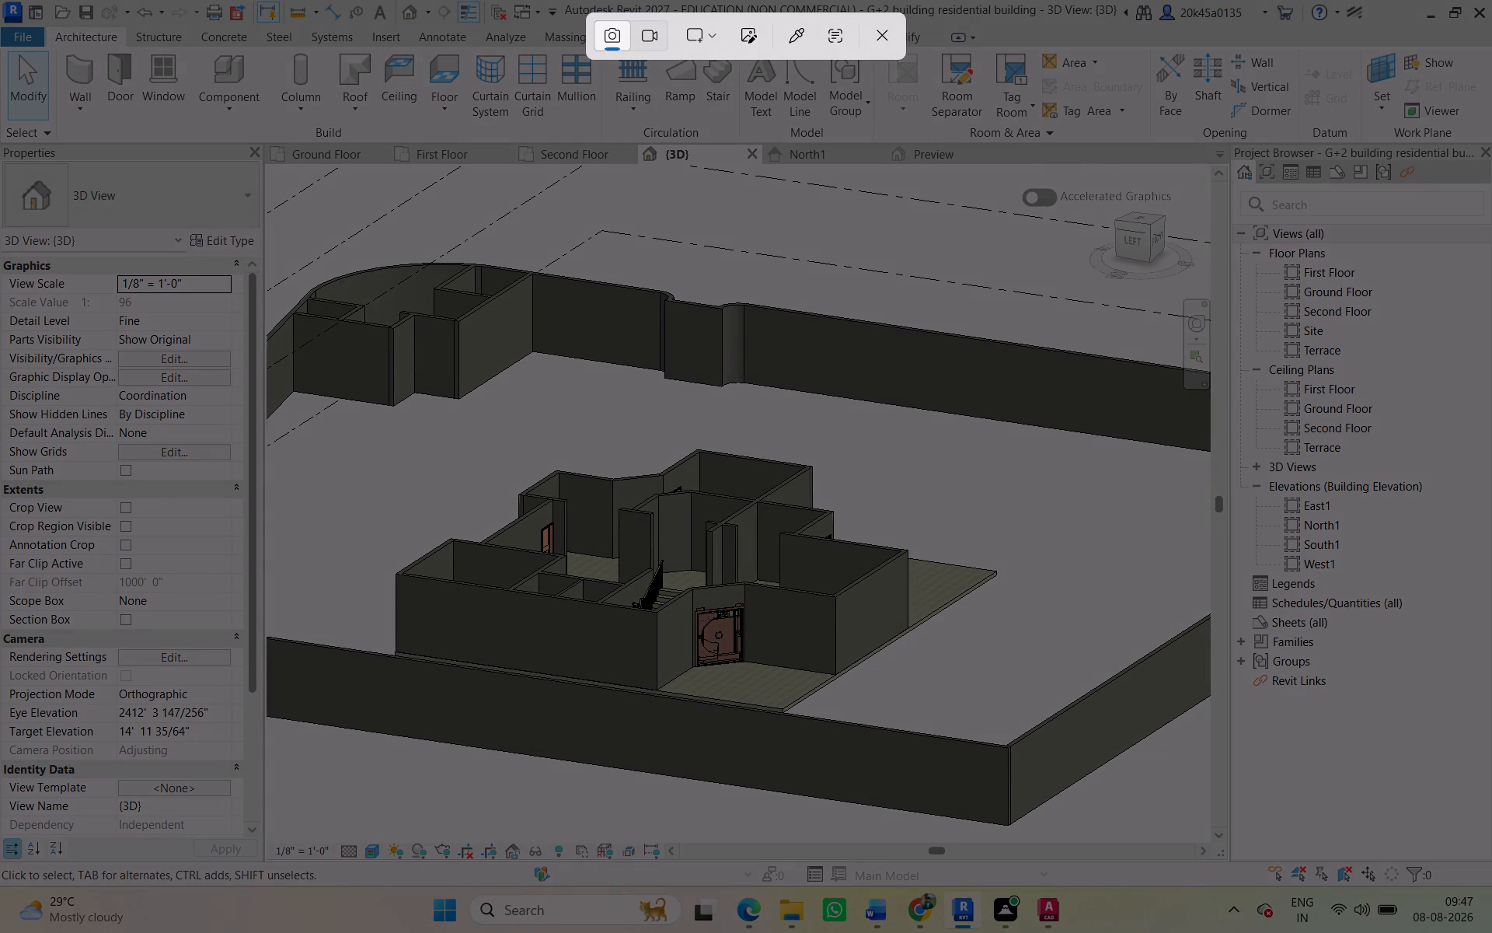
left_click_drag(280, 196, 1166, 837)
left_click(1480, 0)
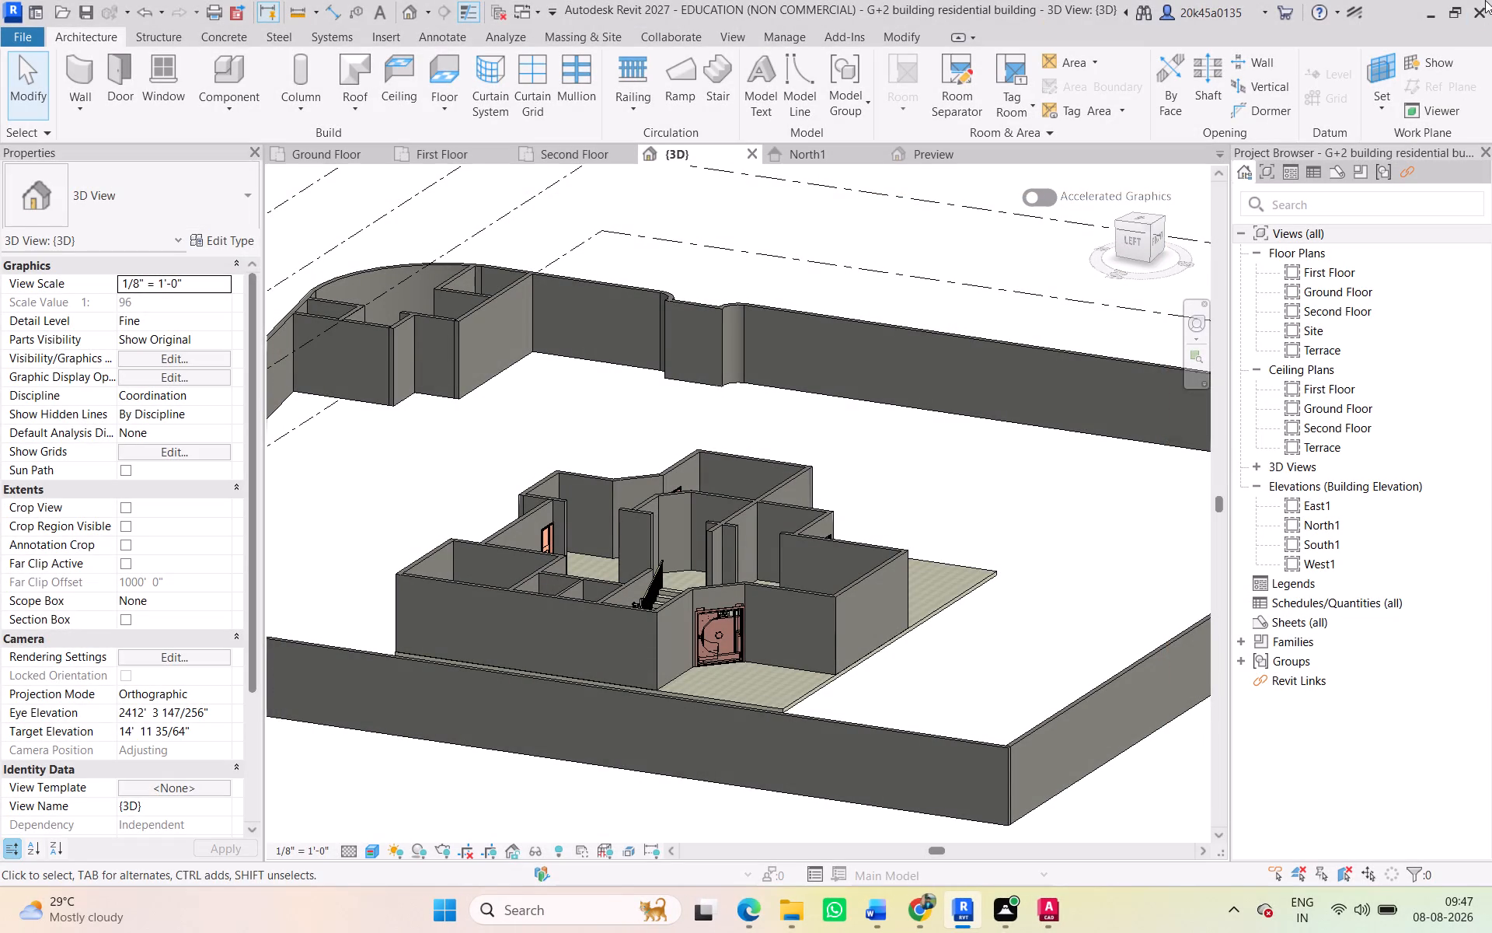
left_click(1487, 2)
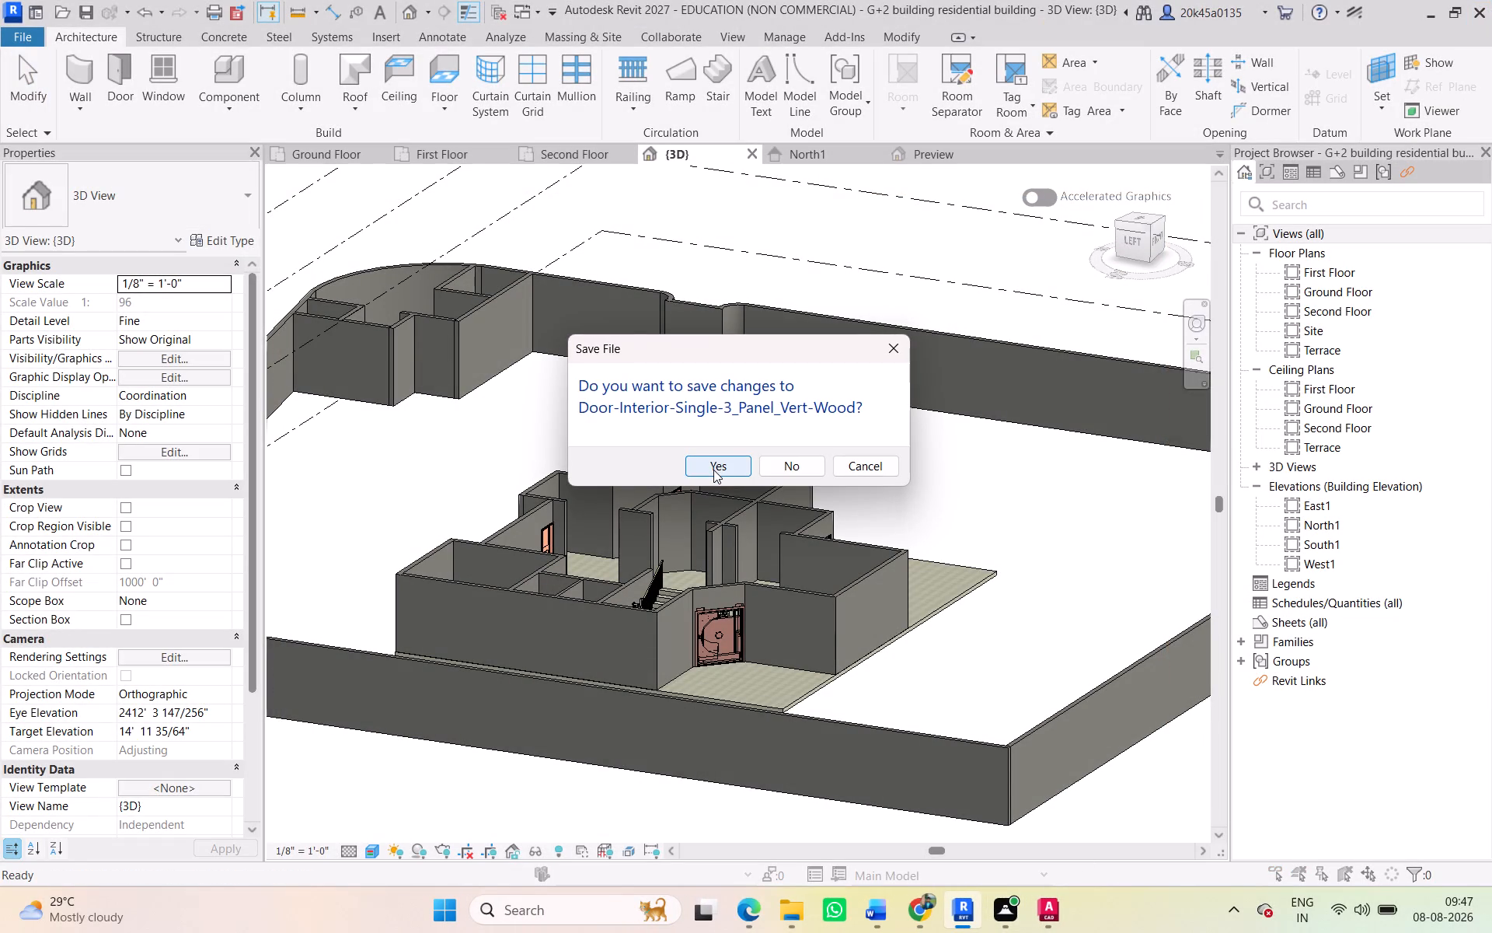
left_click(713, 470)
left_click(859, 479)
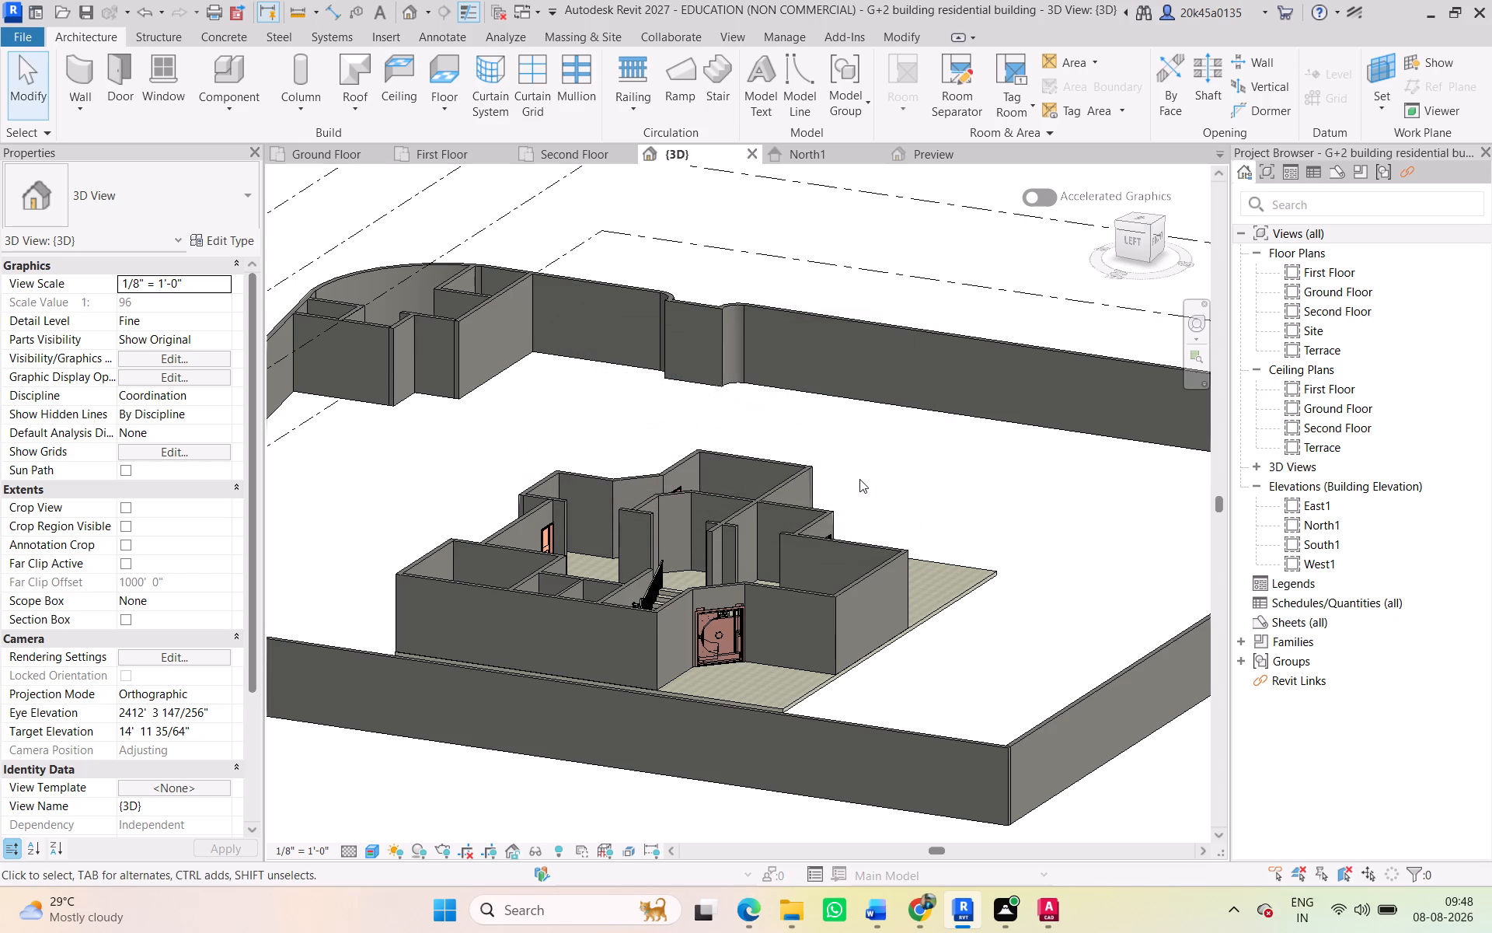
Close Revit without saving changes to the Door-Interior-Single-3_Panel_Vert-Wood family.
left_click(1486, 12)
left_click(792, 463)
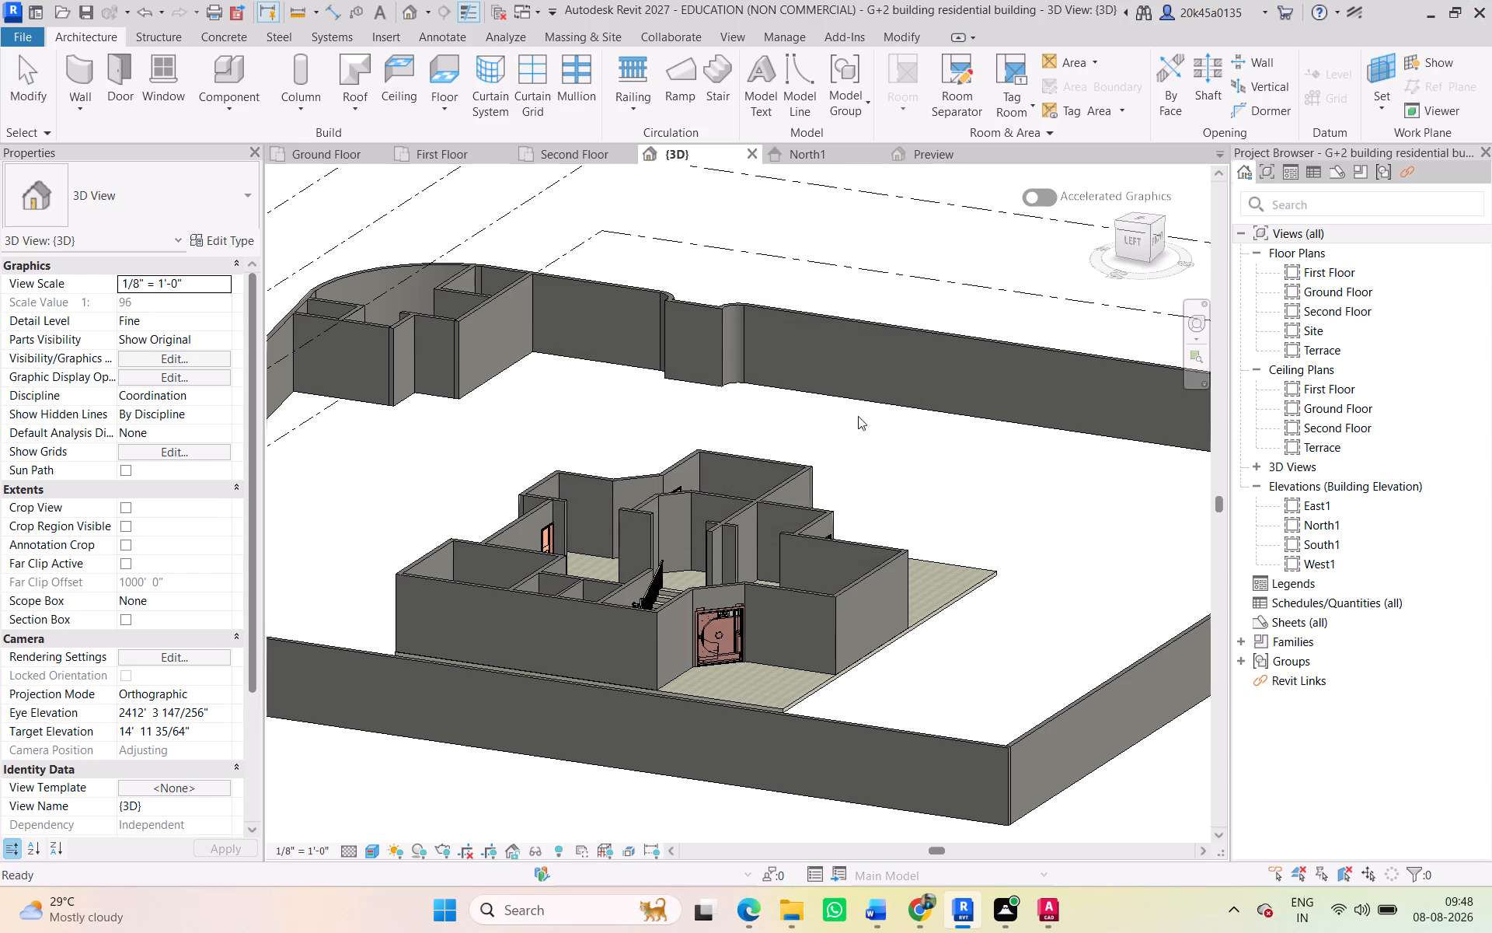